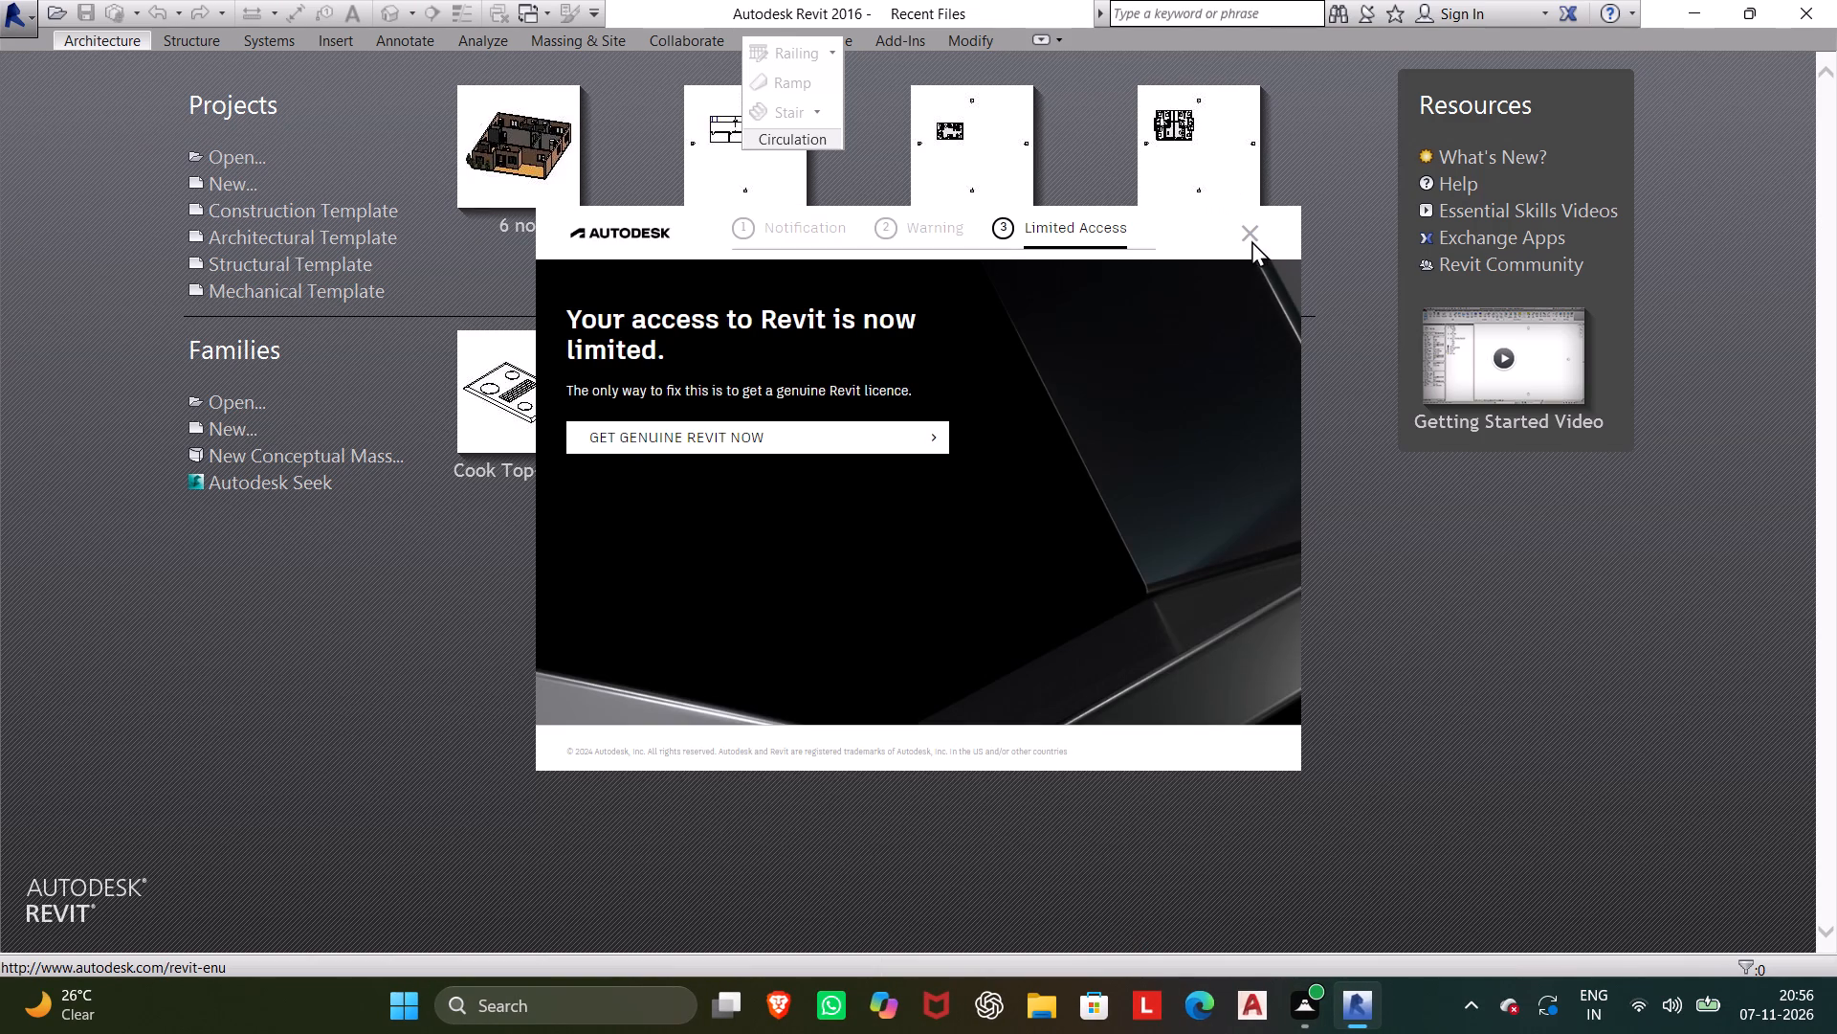
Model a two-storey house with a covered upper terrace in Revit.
Dismiss the licence notice and start a new project from the Architectural Template.
{"action": "left_click", "coordinate": [1250, 236]}
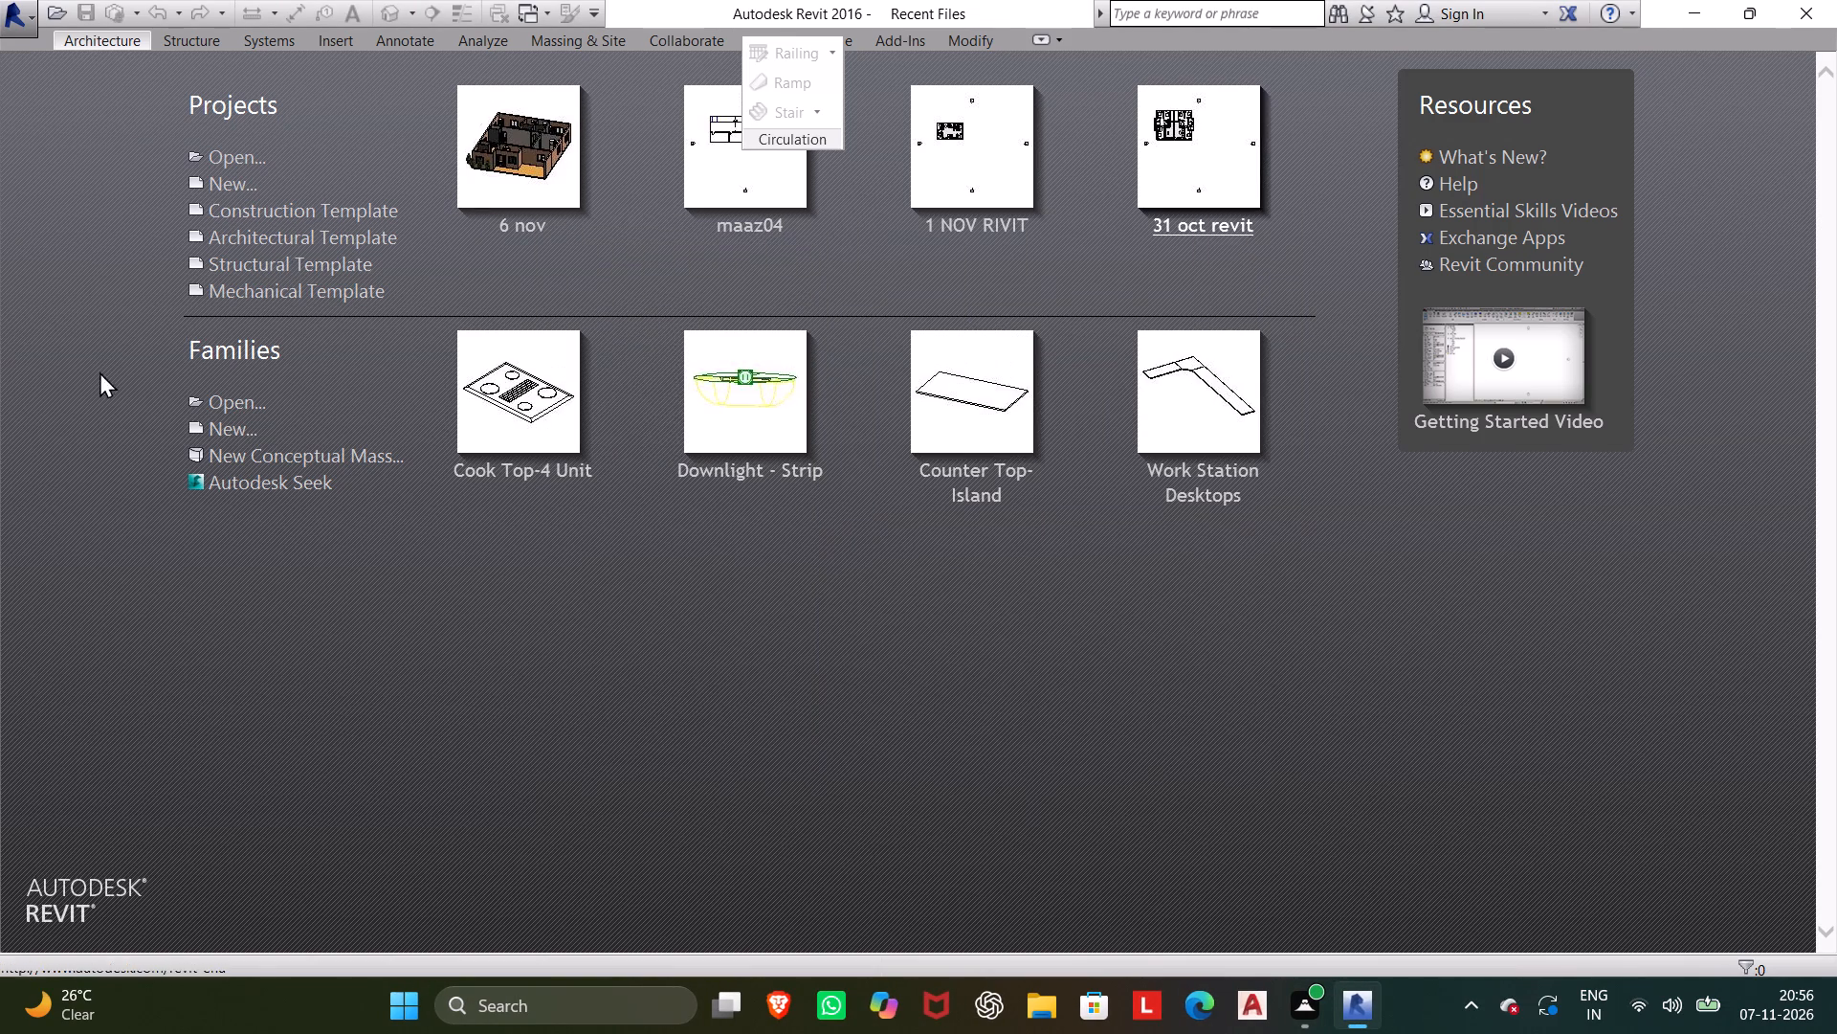
{"action": "left_click", "coordinate": [301, 246]}
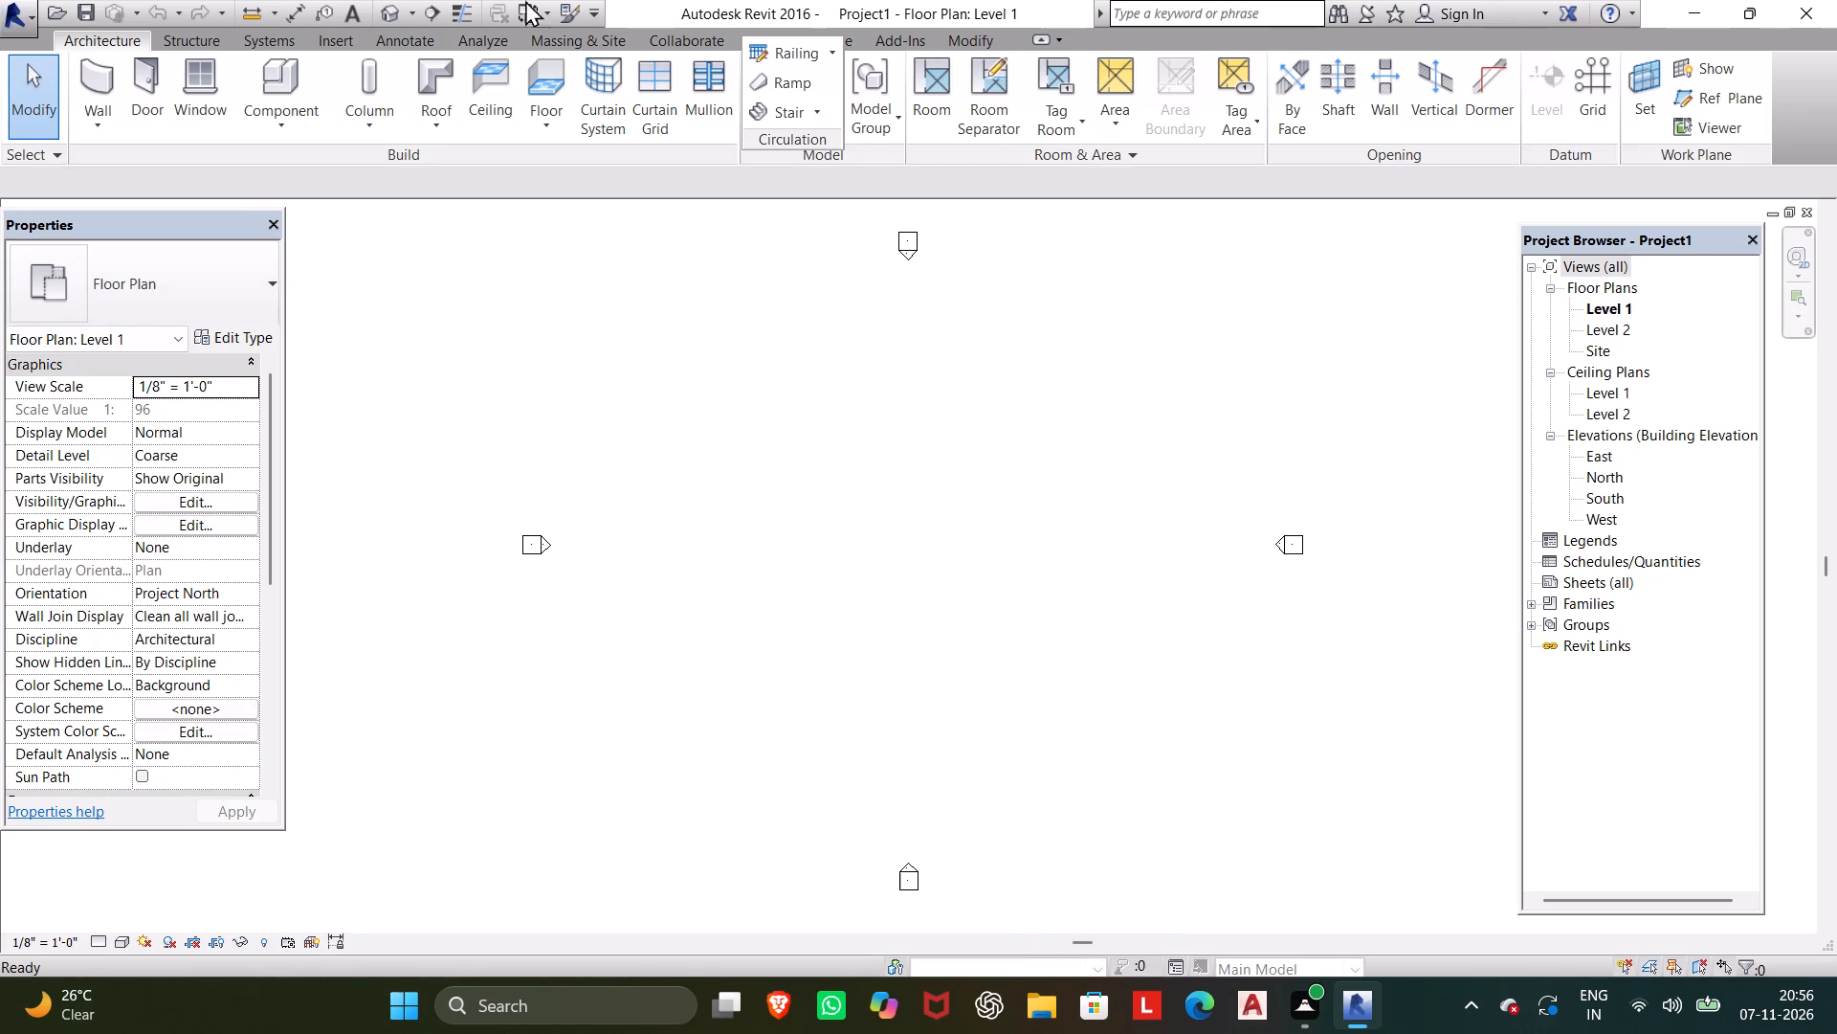
Draw a closed 40' by 48' rectangle of Generic - 8" walls on Level 1 with an unconnected height of 10'.
{"action": "left_click", "coordinate": [85, 71]}
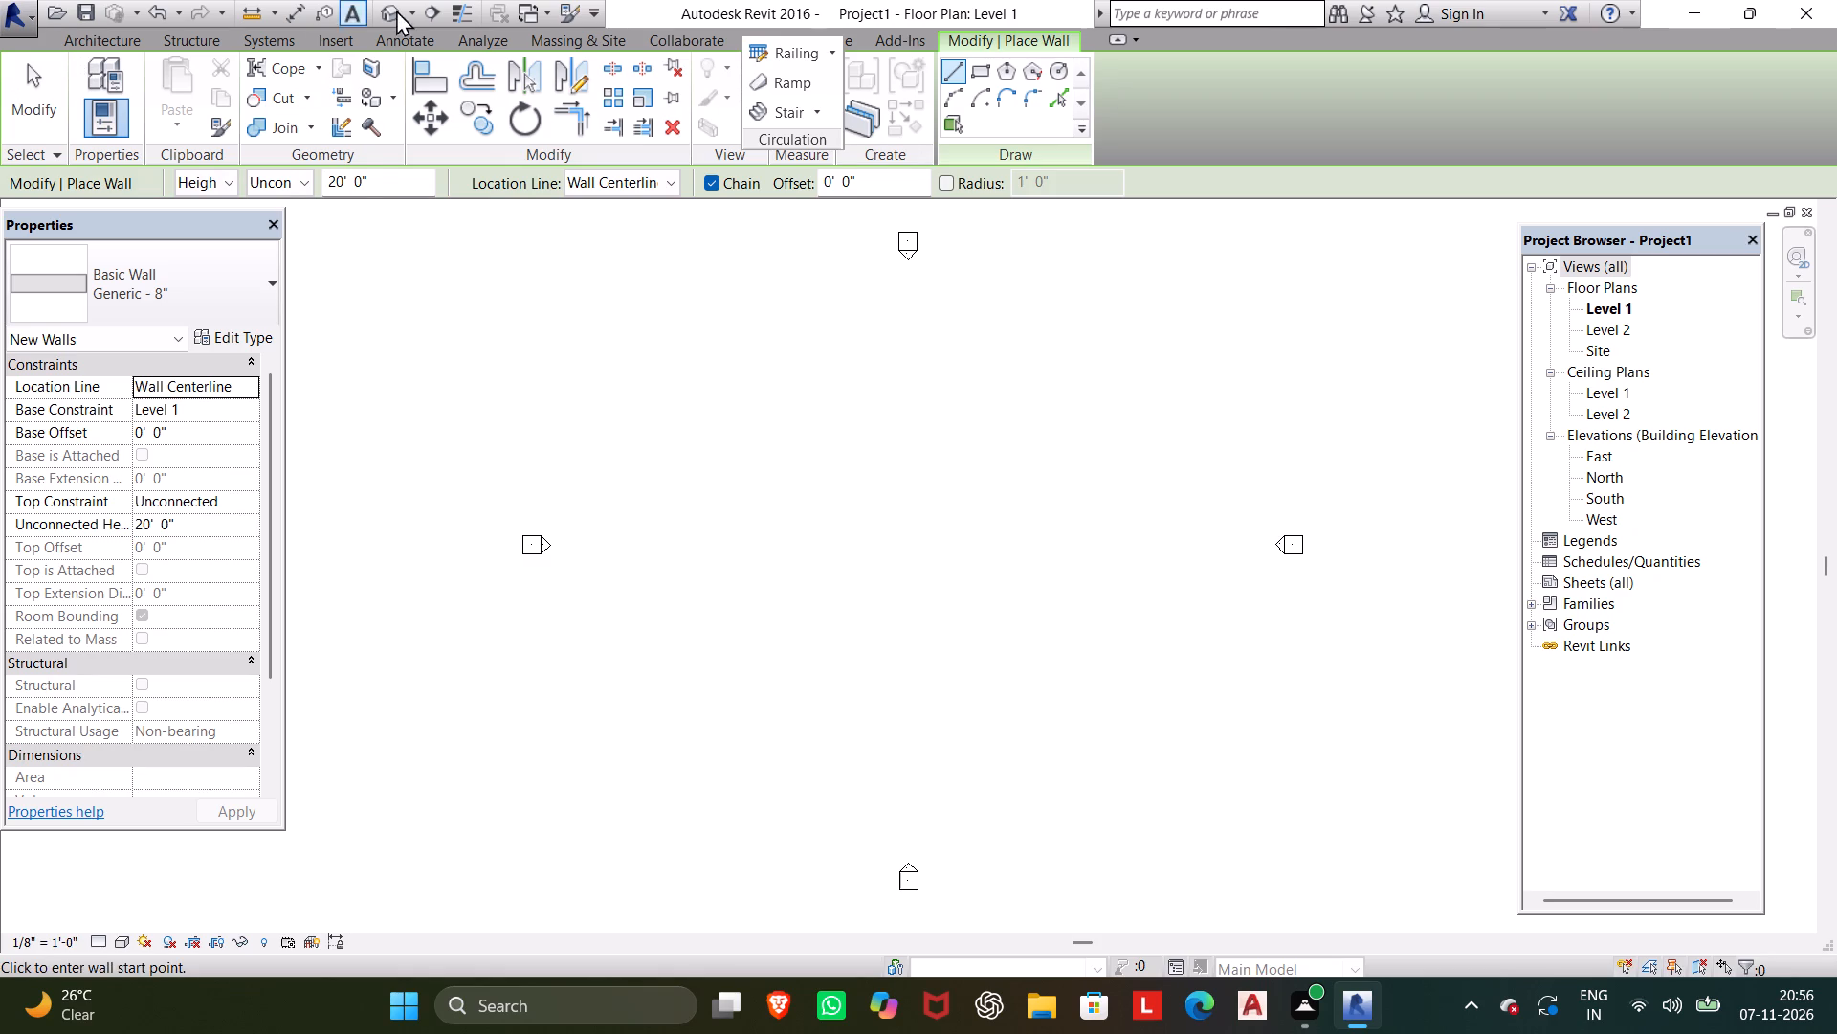
{"action": "left_click_drag", "start_coordinate": [378, 180], "coordinate": [257, 188]}
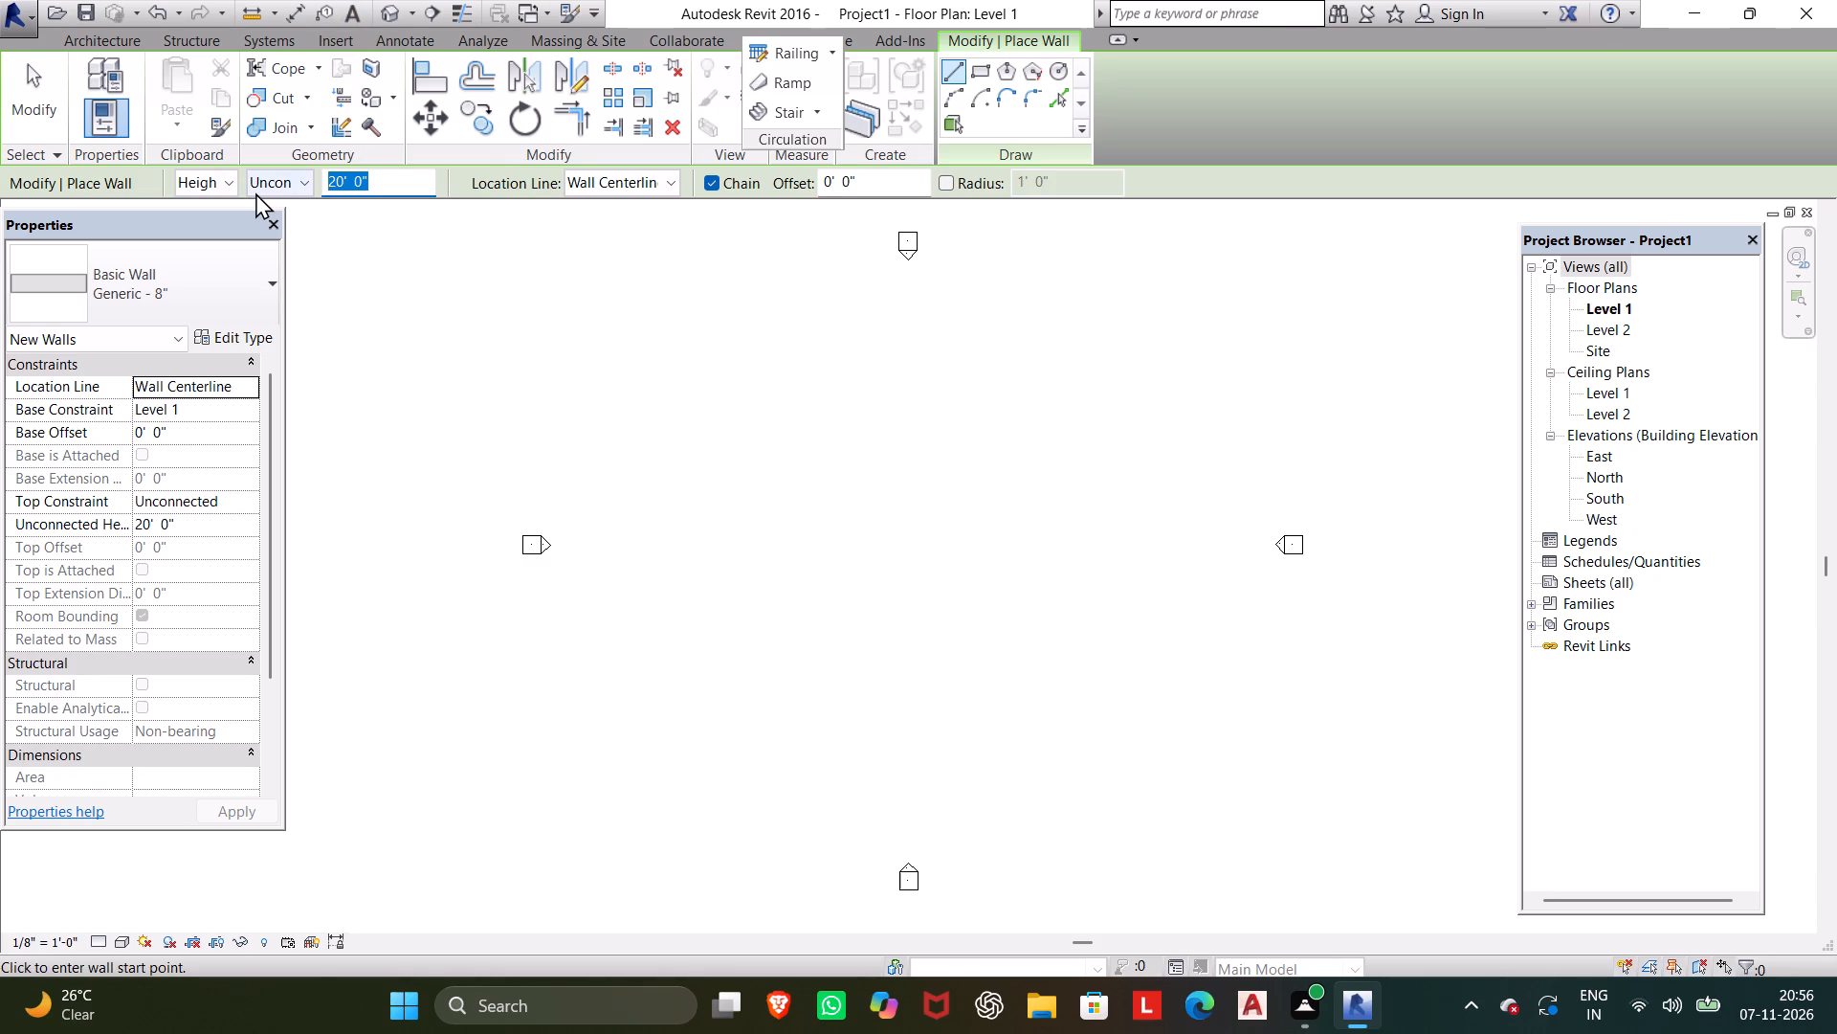
{"action": "type", "text": "10"}
{"action": "key", "text": "apostrophe"}
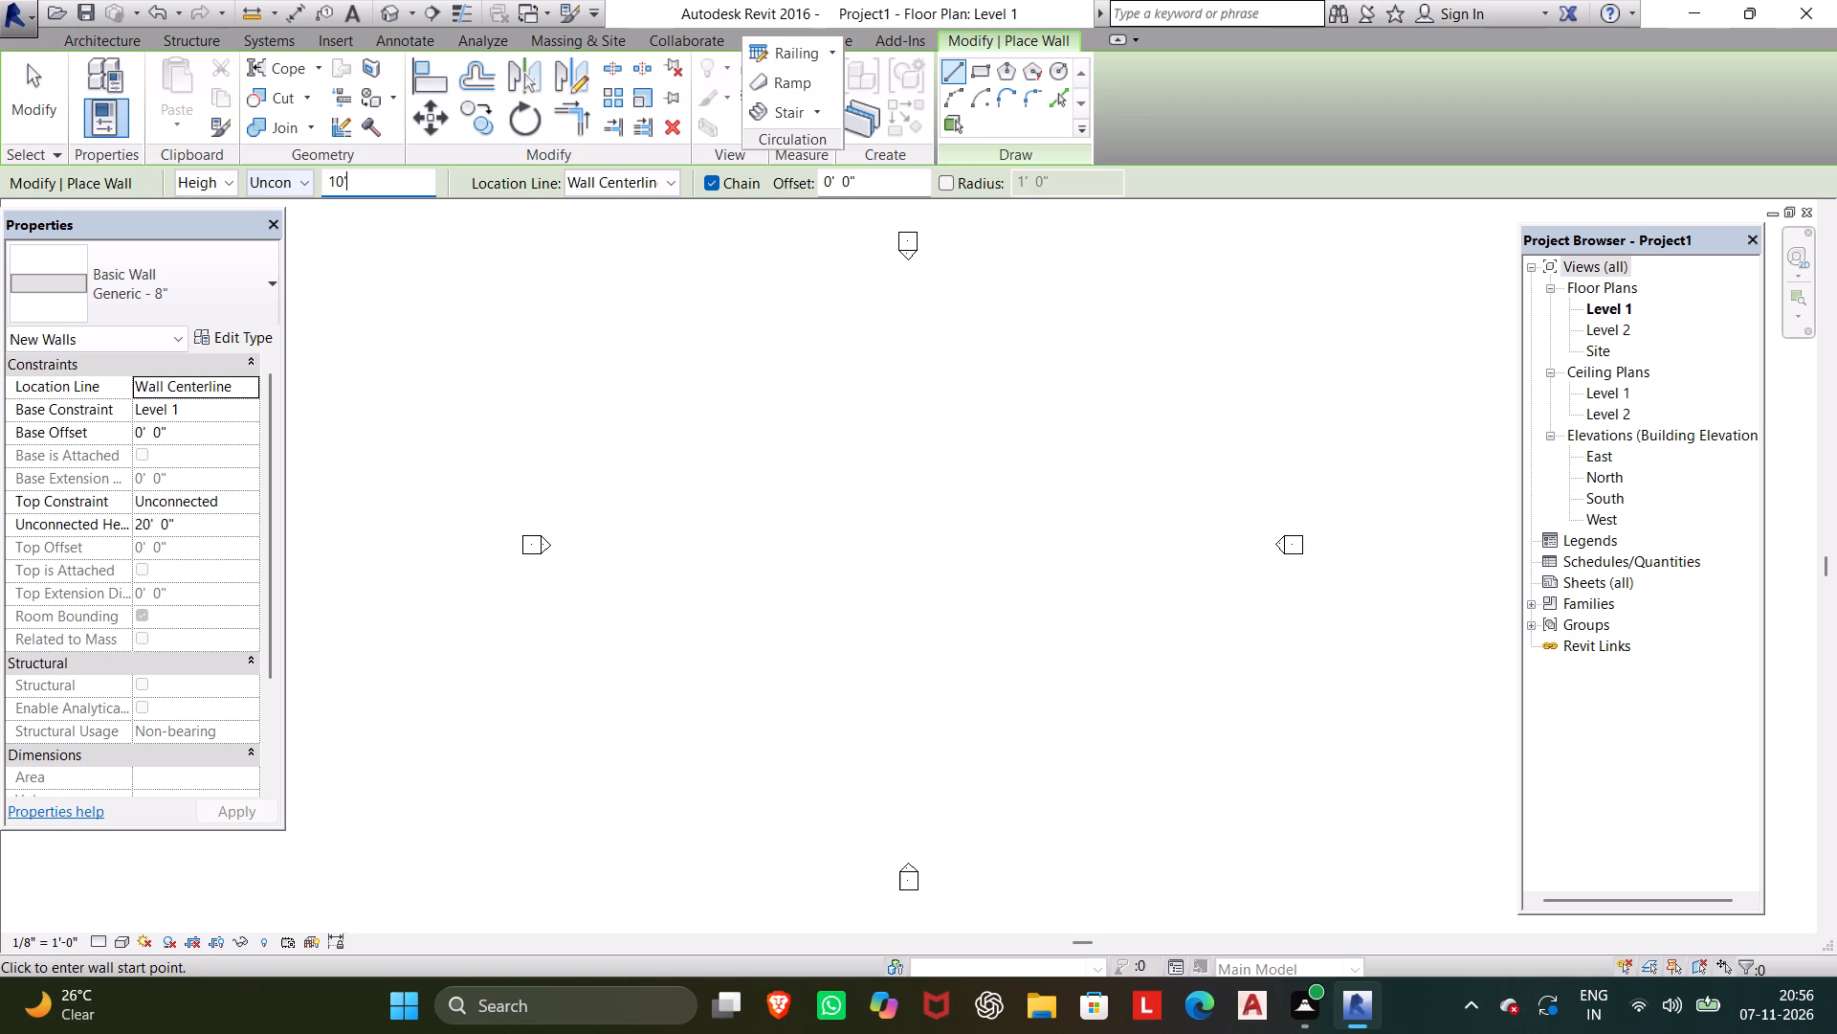
{"action": "key", "text": "Return"}
{"action": "left_click", "coordinate": [502, 346]}
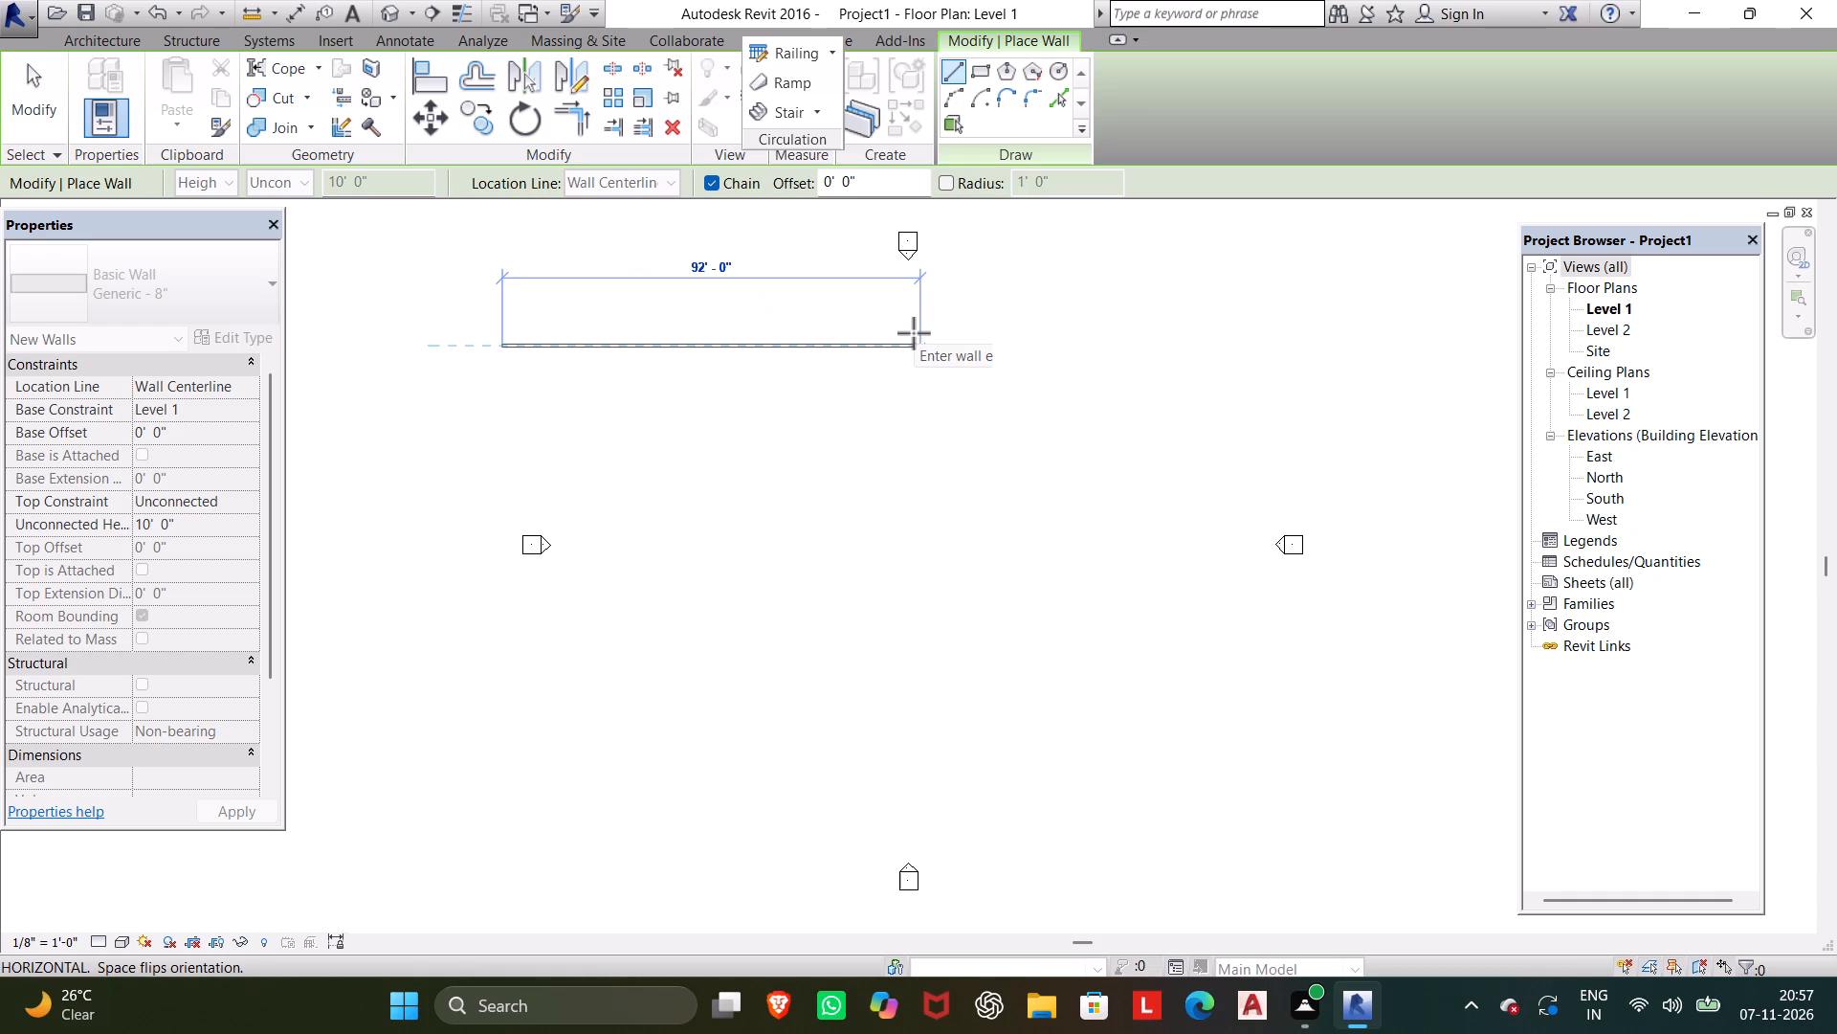
{"action": "type", "text": "40'"}
{"action": "key", "text": "Return"}
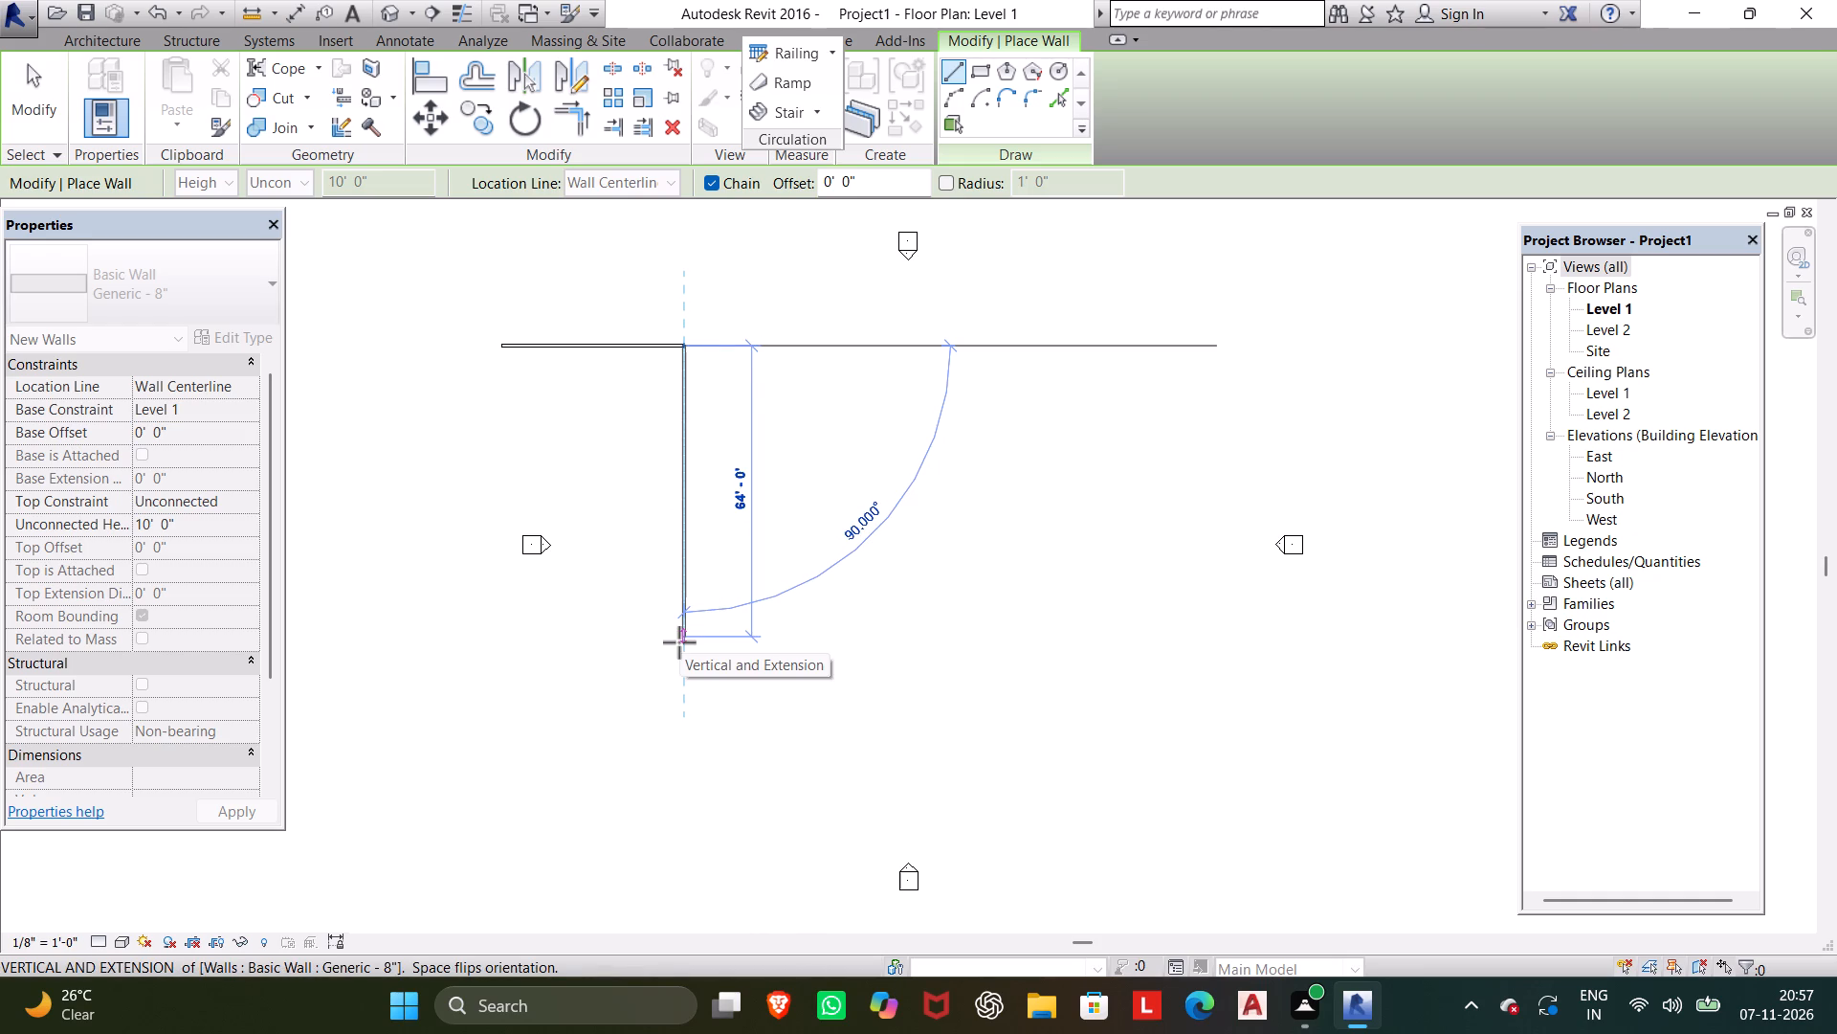
{"action": "type", "text": "48"}
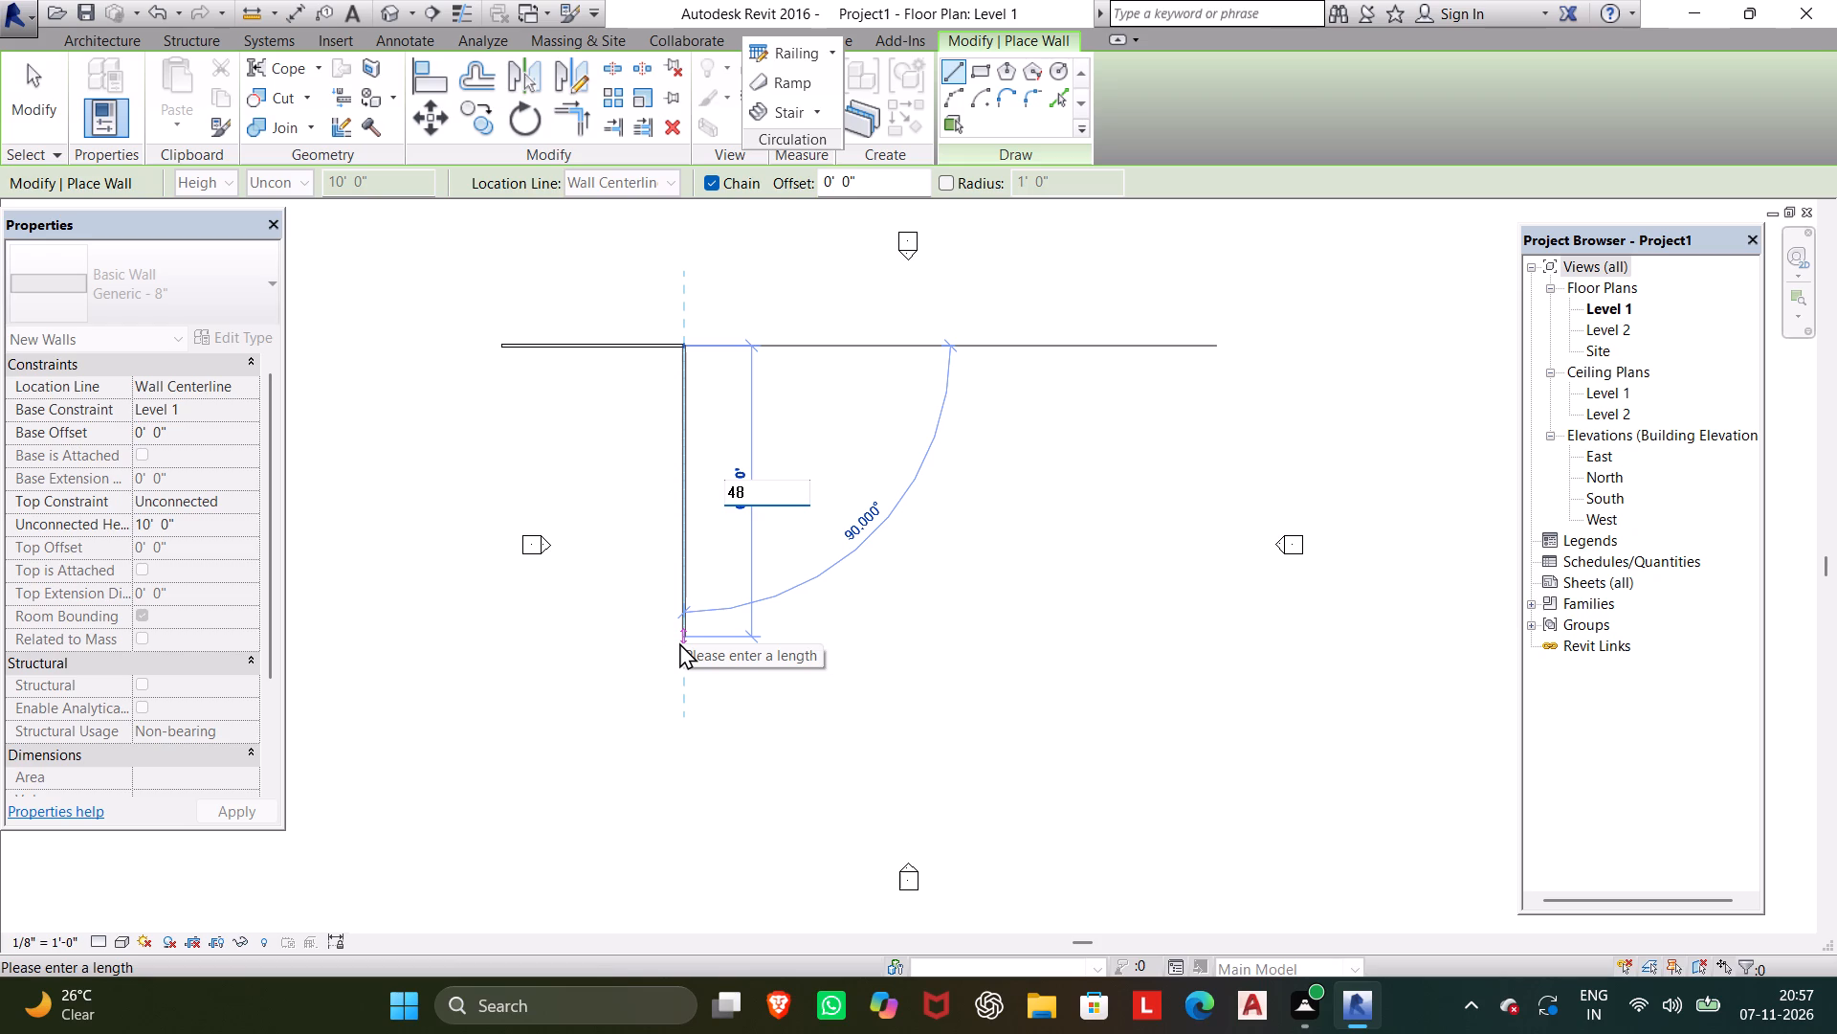
{"action": "key", "text": "apostrophe"}
{"action": "key", "text": "Return"}
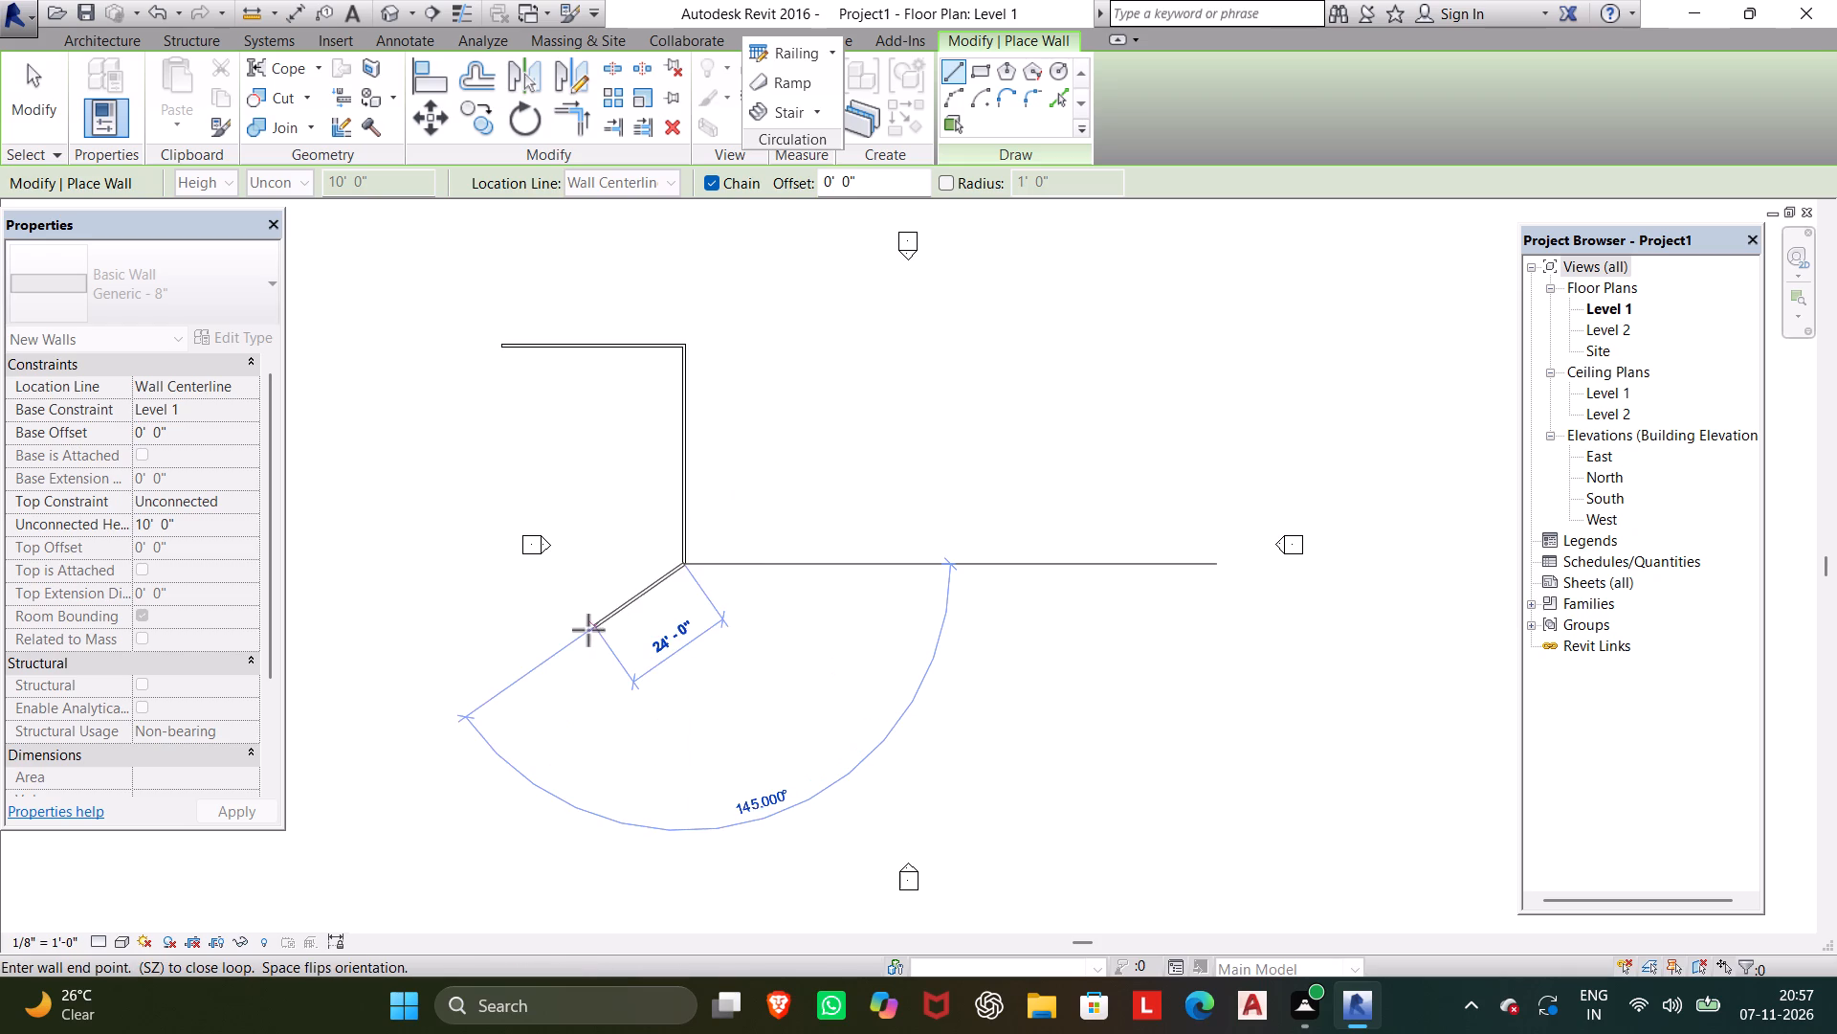
{"action": "left_click", "coordinate": [504, 564]}
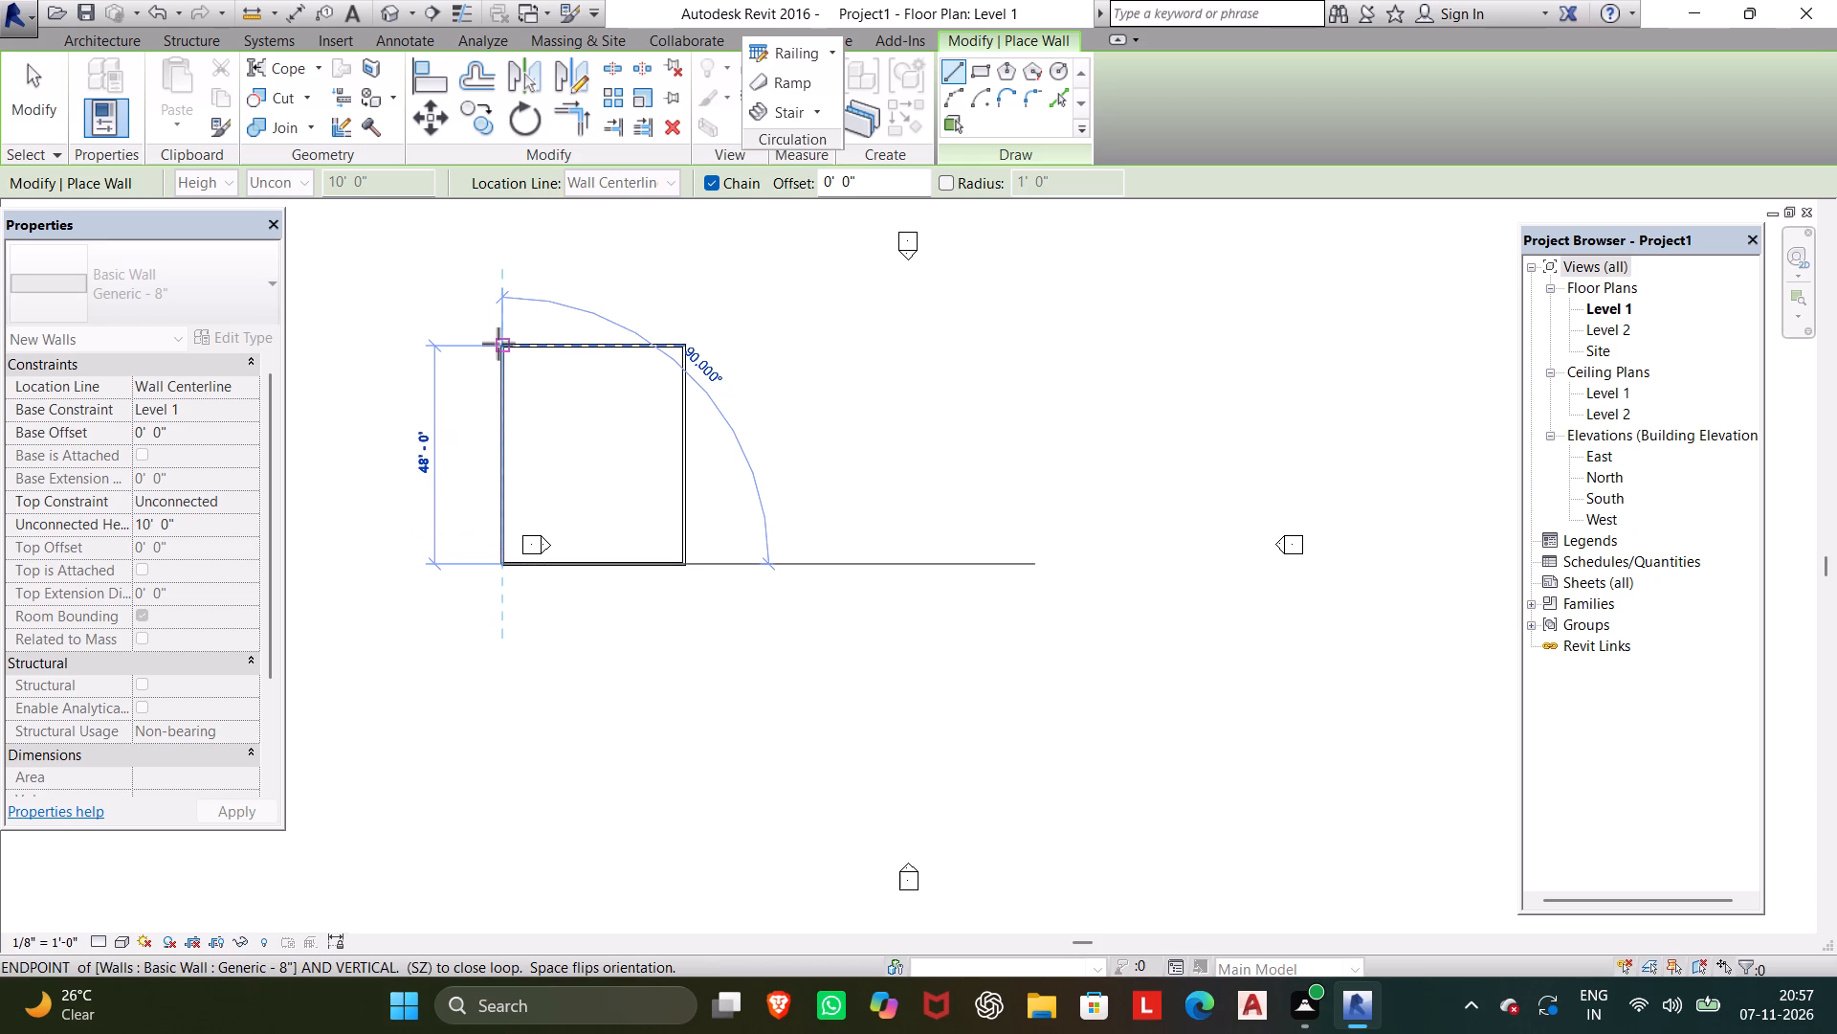
{"action": "left_click", "coordinate": [498, 344]}
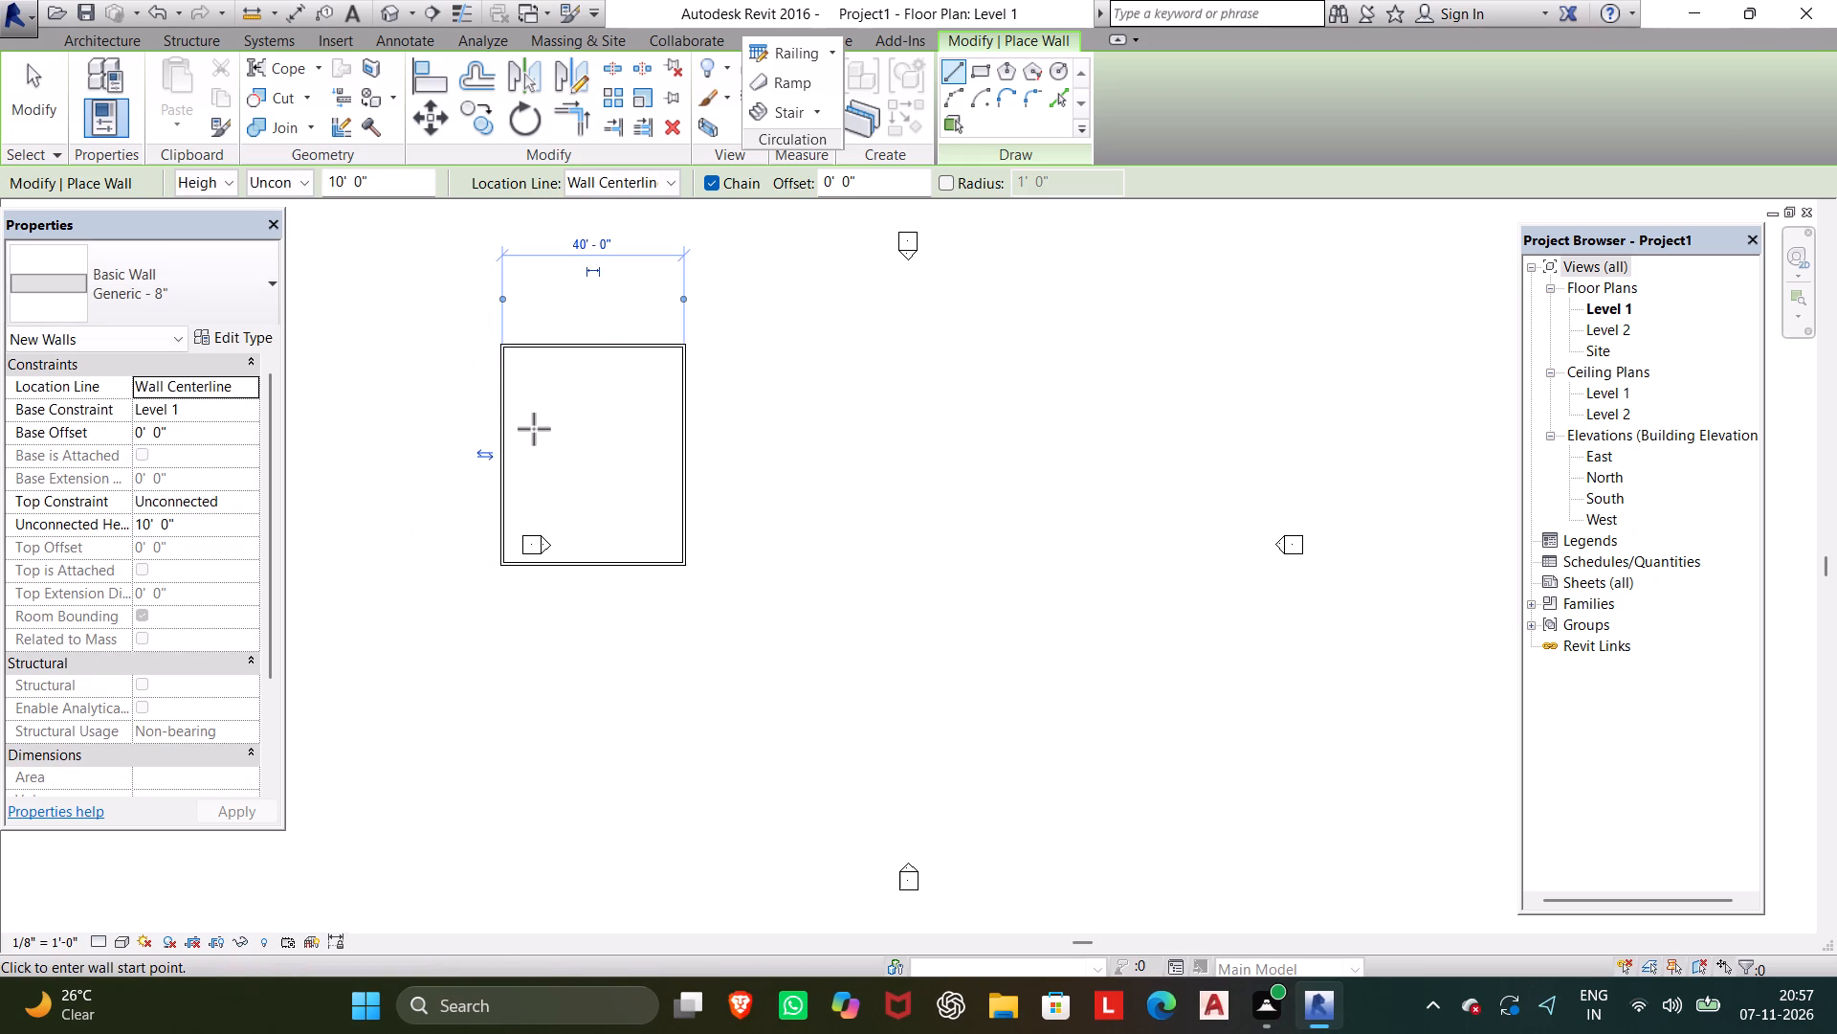
{"action": "key", "text": "Escape"}
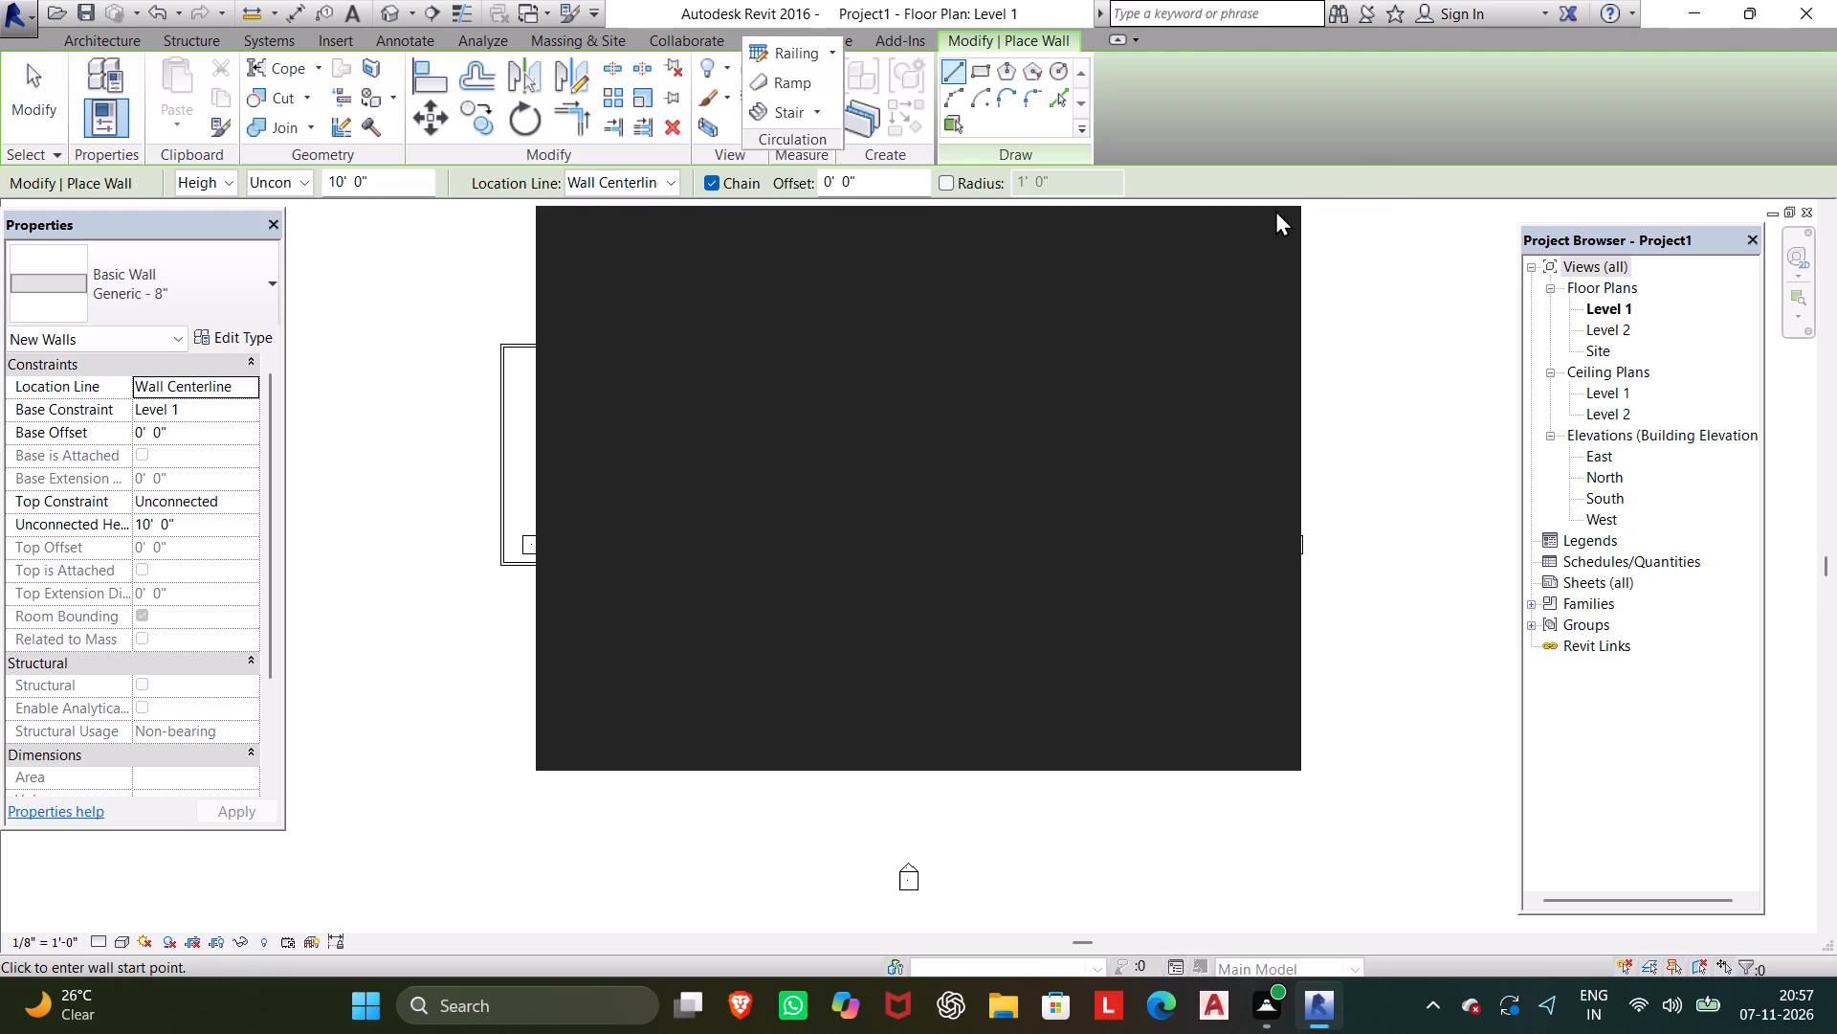
{"action": "left_click", "coordinate": [1250, 230]}
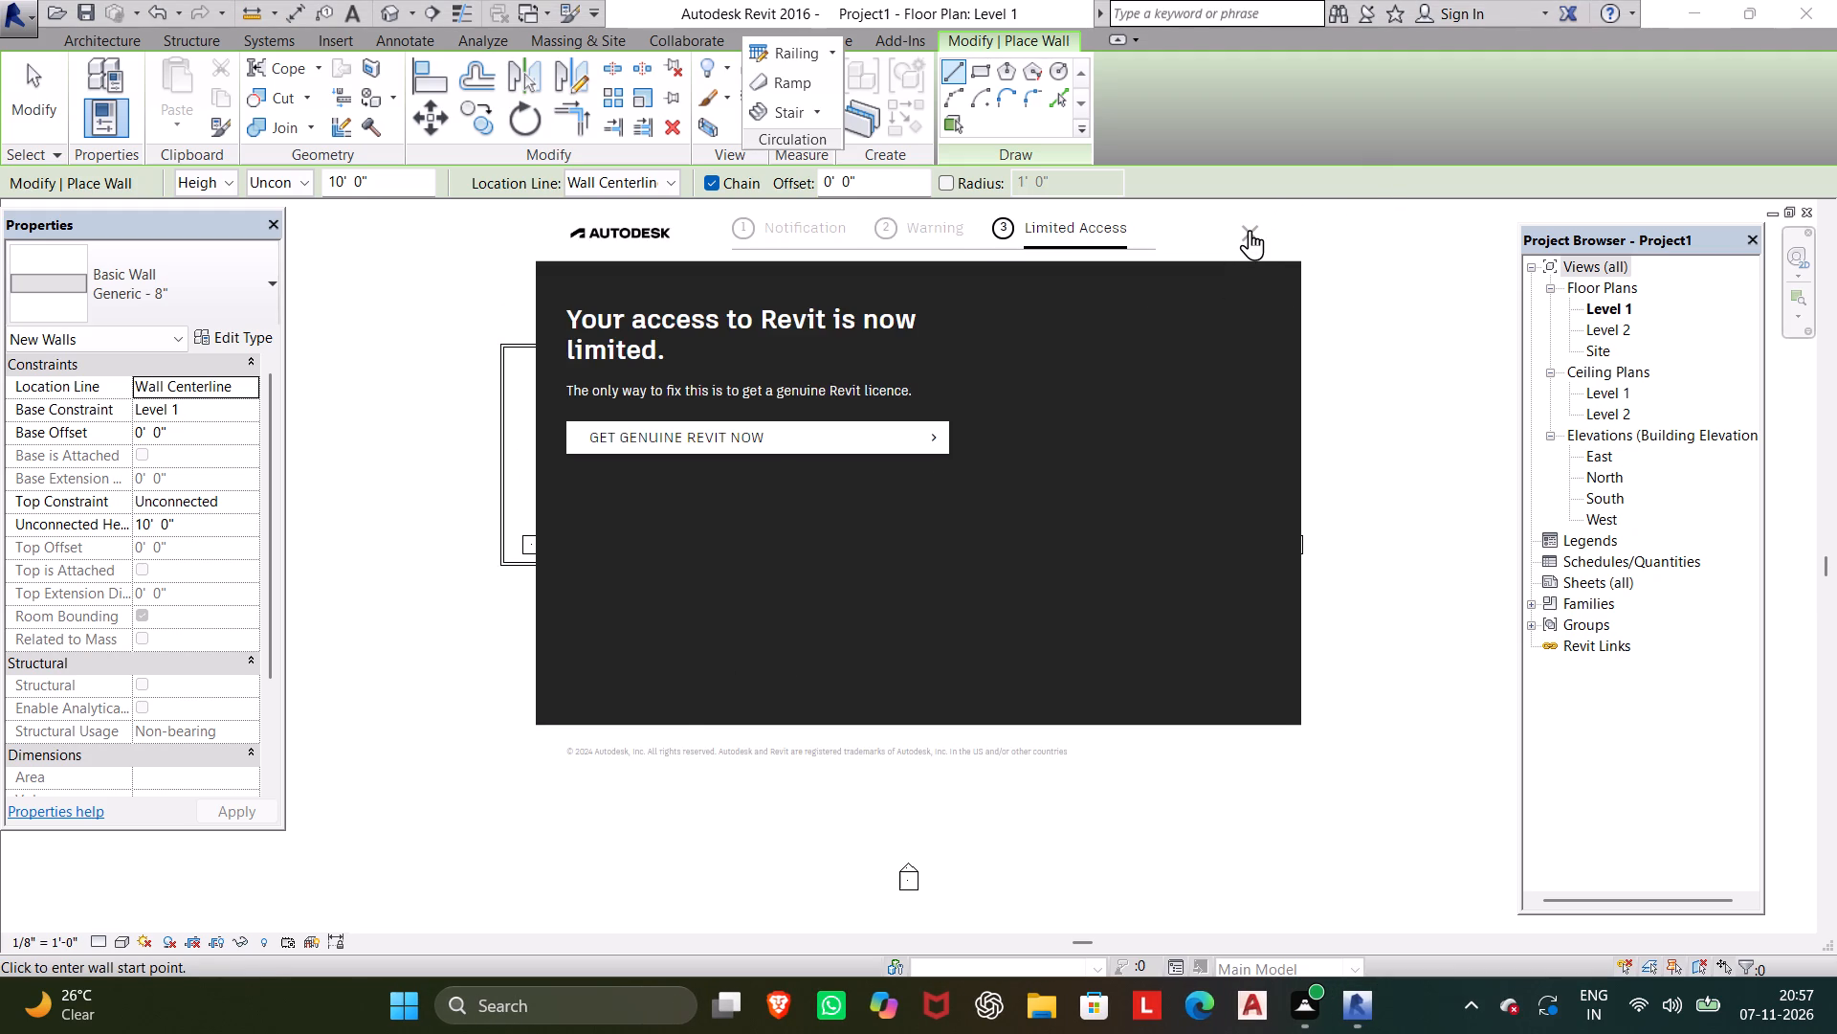
{"action": "key", "text": "Escape"}
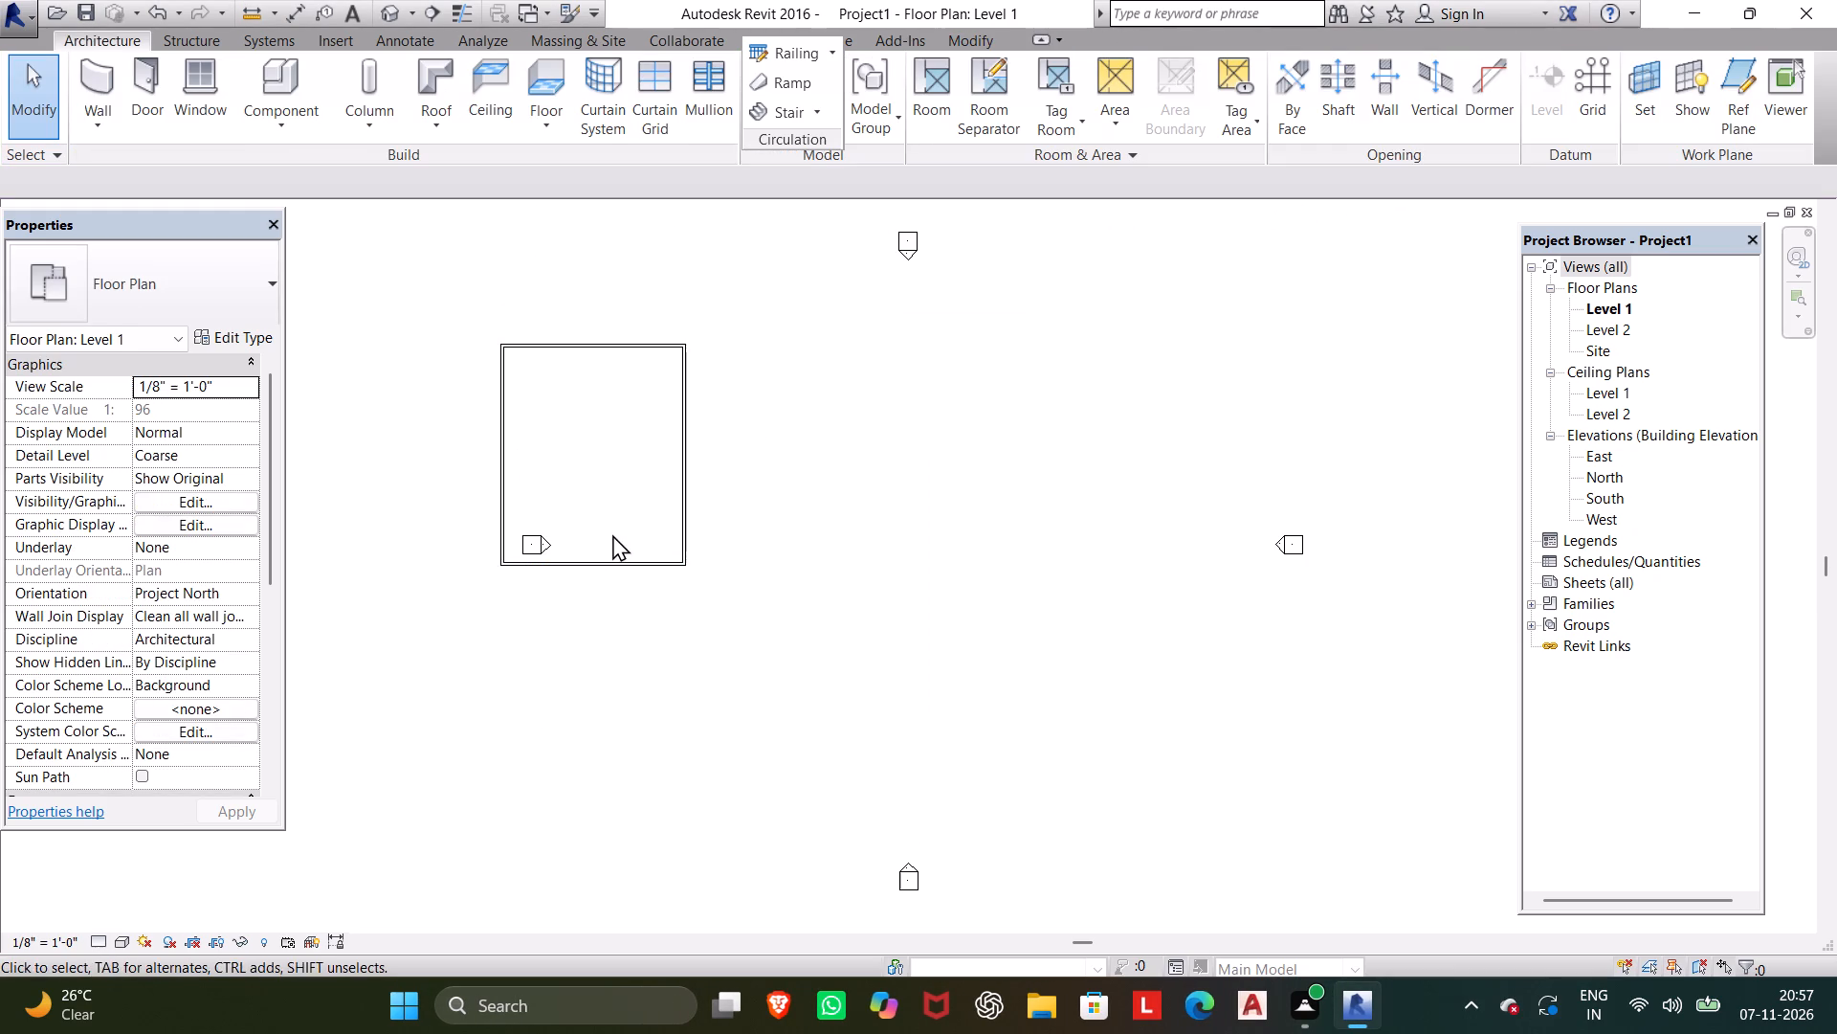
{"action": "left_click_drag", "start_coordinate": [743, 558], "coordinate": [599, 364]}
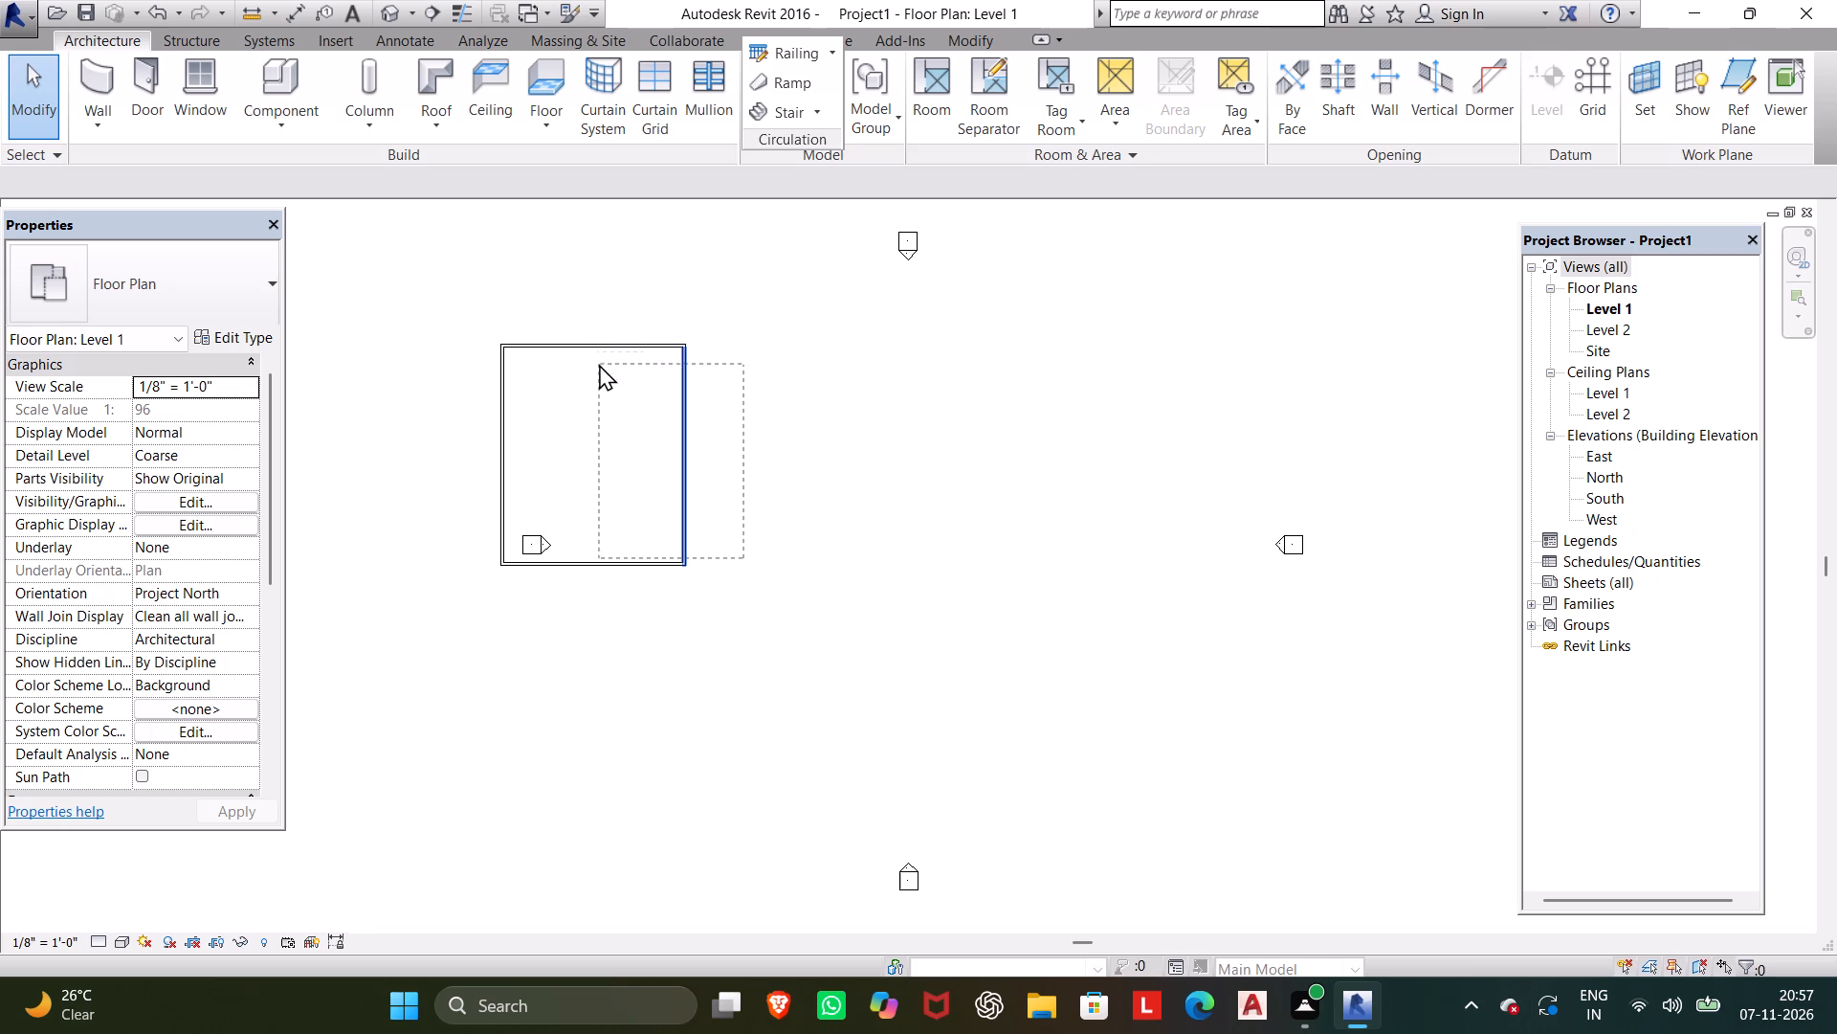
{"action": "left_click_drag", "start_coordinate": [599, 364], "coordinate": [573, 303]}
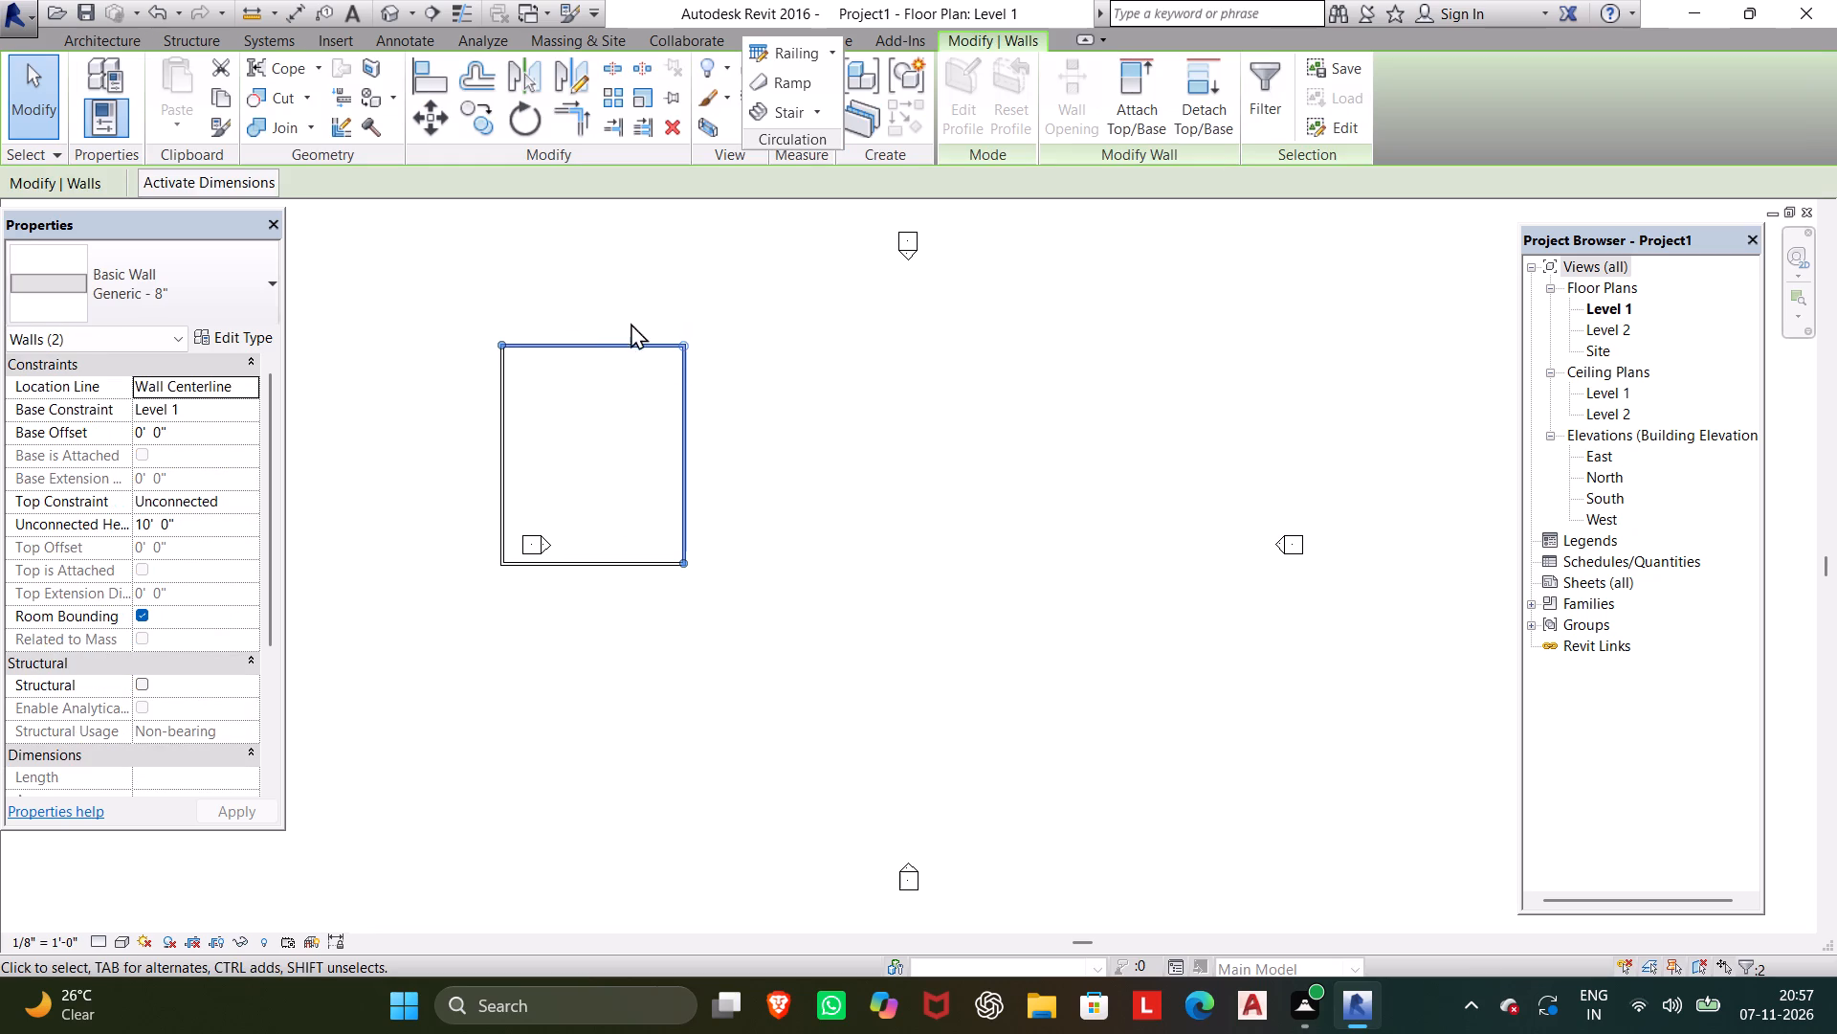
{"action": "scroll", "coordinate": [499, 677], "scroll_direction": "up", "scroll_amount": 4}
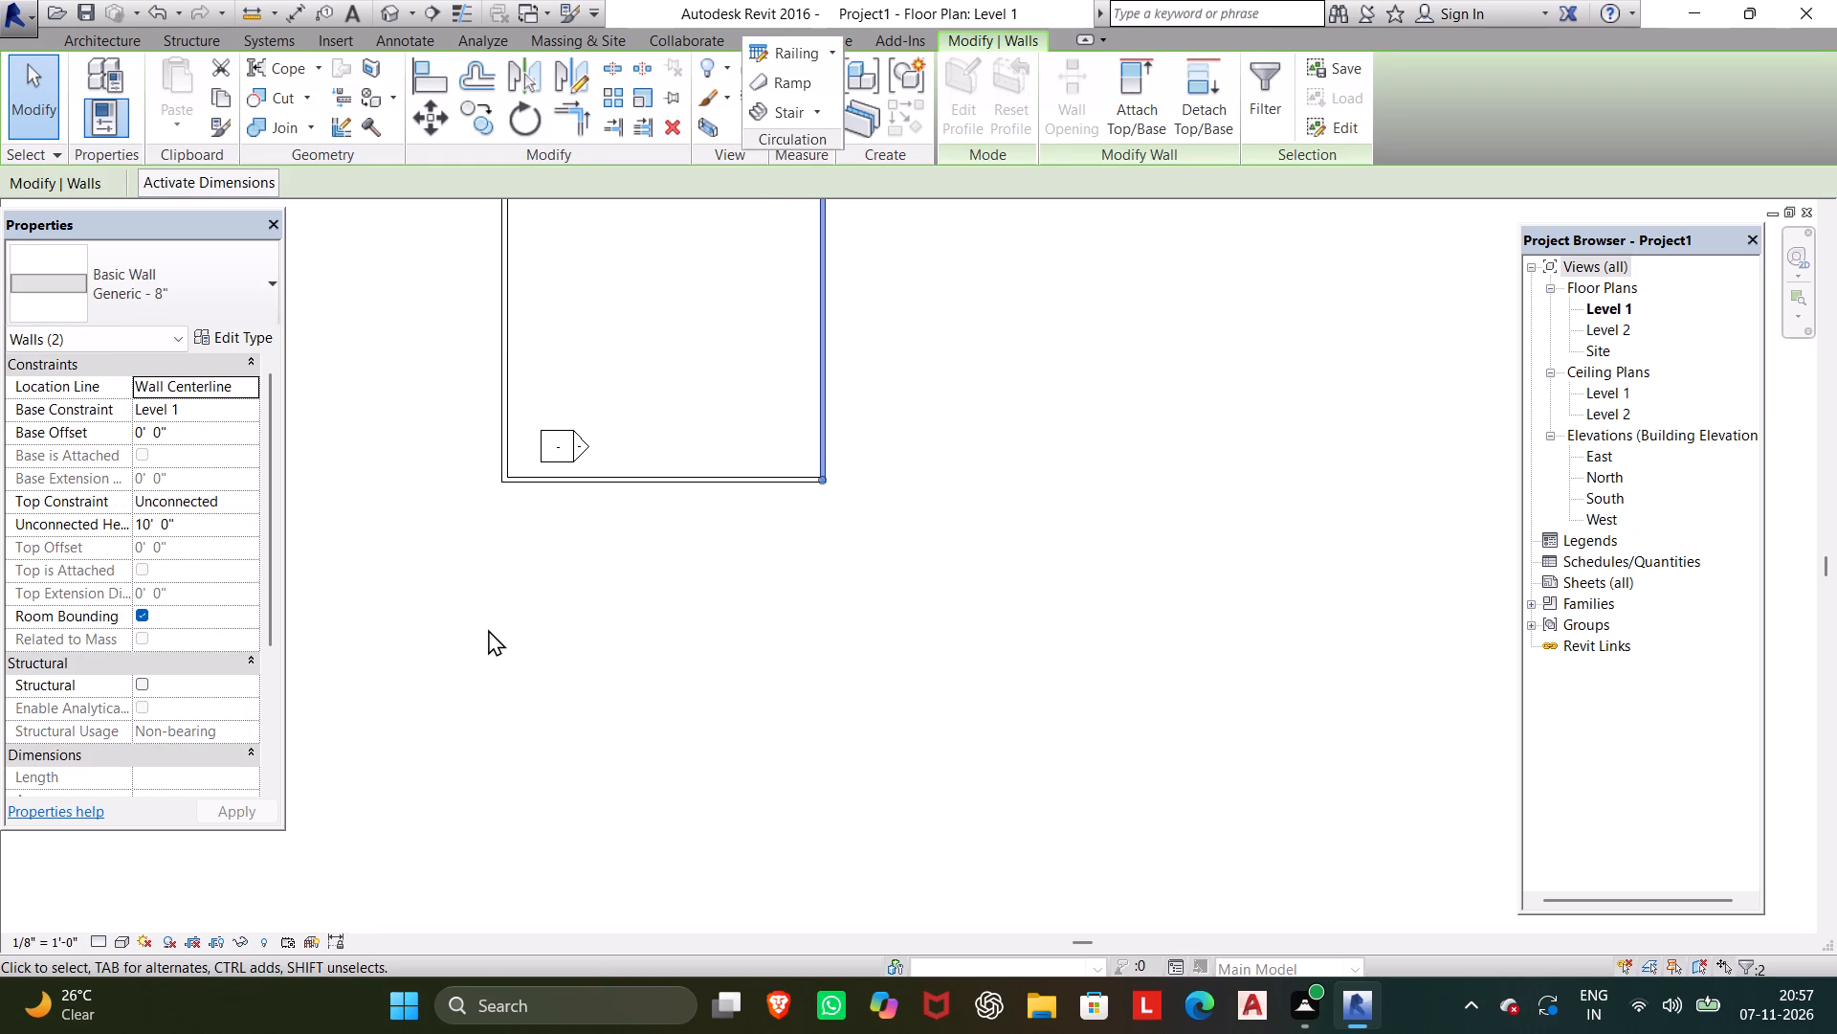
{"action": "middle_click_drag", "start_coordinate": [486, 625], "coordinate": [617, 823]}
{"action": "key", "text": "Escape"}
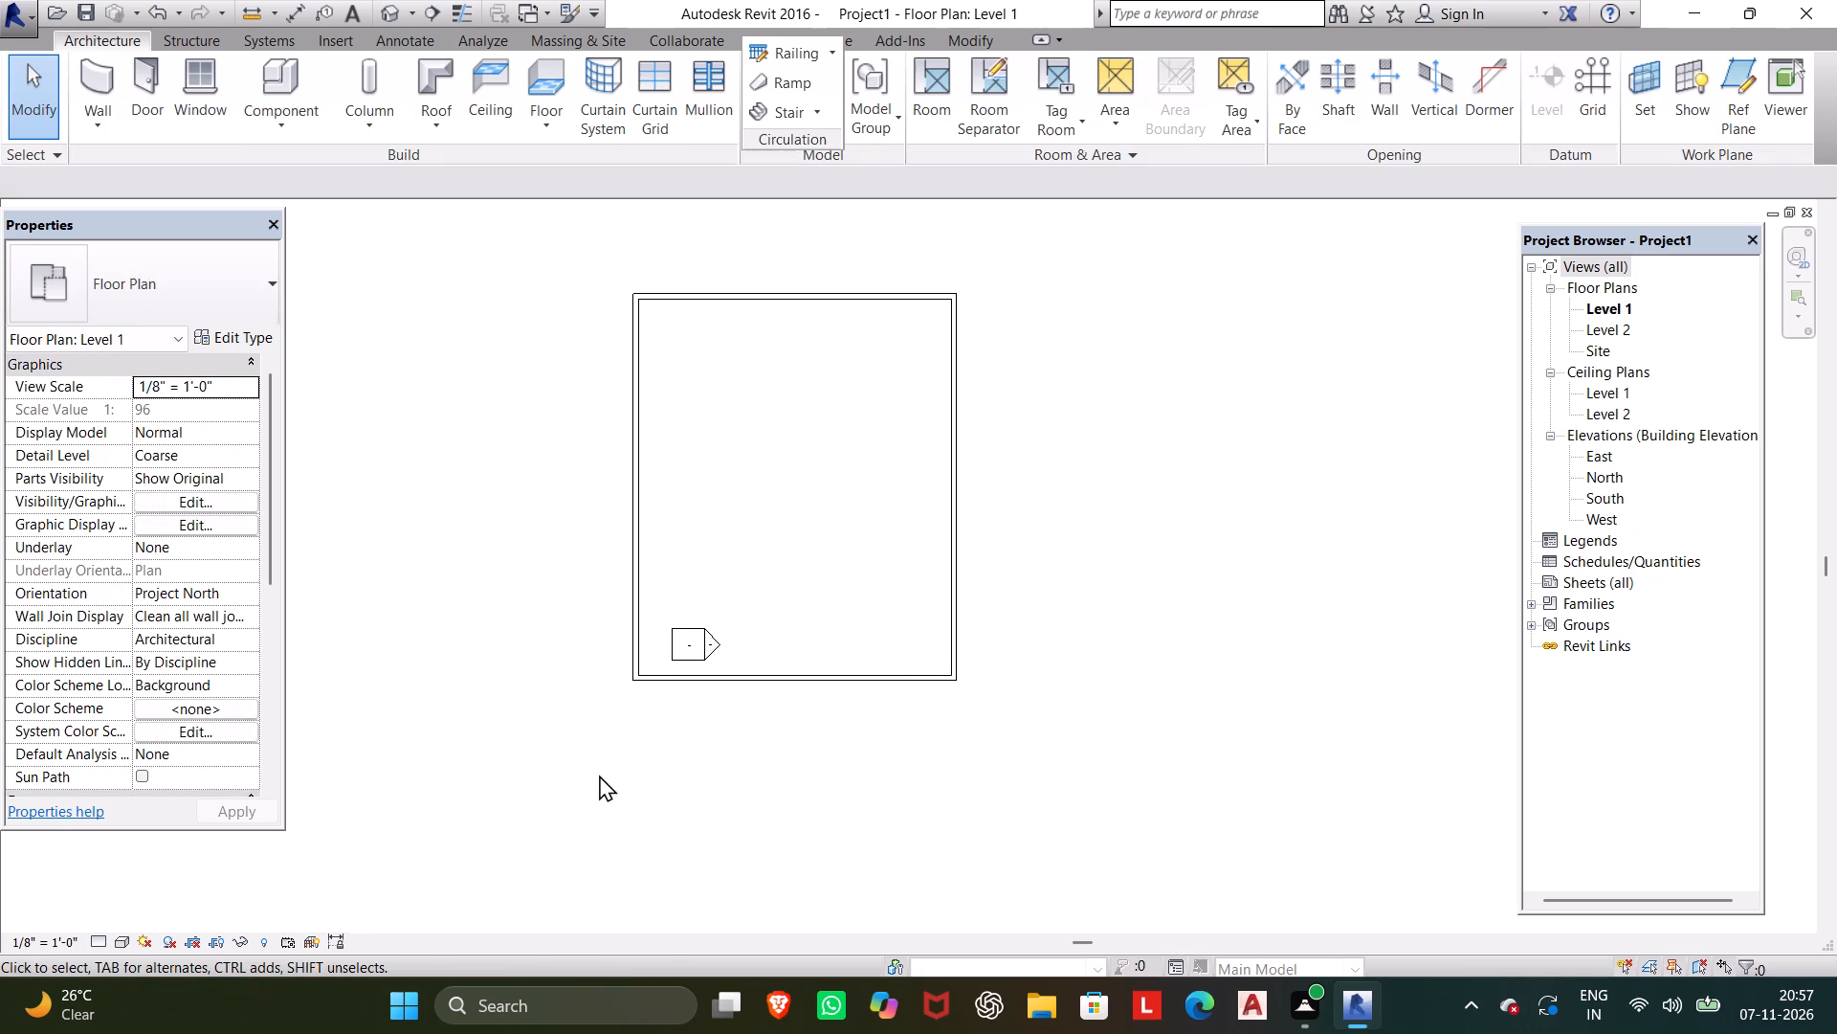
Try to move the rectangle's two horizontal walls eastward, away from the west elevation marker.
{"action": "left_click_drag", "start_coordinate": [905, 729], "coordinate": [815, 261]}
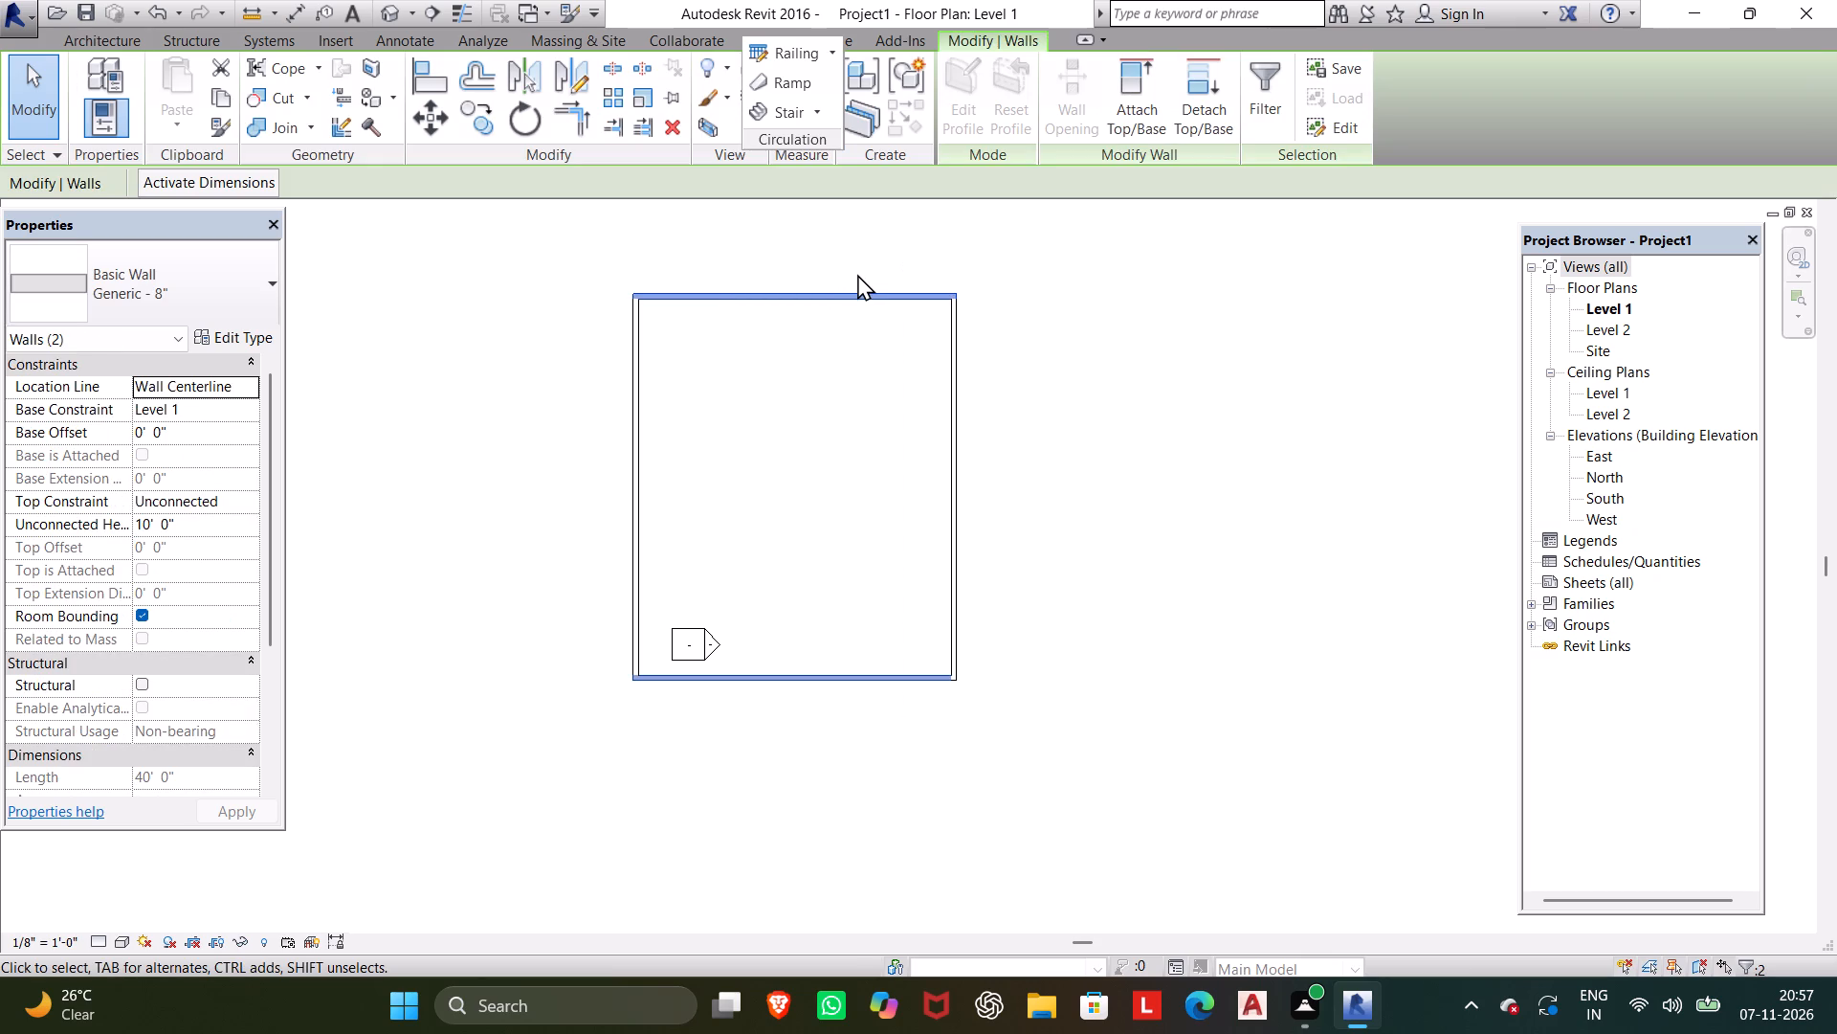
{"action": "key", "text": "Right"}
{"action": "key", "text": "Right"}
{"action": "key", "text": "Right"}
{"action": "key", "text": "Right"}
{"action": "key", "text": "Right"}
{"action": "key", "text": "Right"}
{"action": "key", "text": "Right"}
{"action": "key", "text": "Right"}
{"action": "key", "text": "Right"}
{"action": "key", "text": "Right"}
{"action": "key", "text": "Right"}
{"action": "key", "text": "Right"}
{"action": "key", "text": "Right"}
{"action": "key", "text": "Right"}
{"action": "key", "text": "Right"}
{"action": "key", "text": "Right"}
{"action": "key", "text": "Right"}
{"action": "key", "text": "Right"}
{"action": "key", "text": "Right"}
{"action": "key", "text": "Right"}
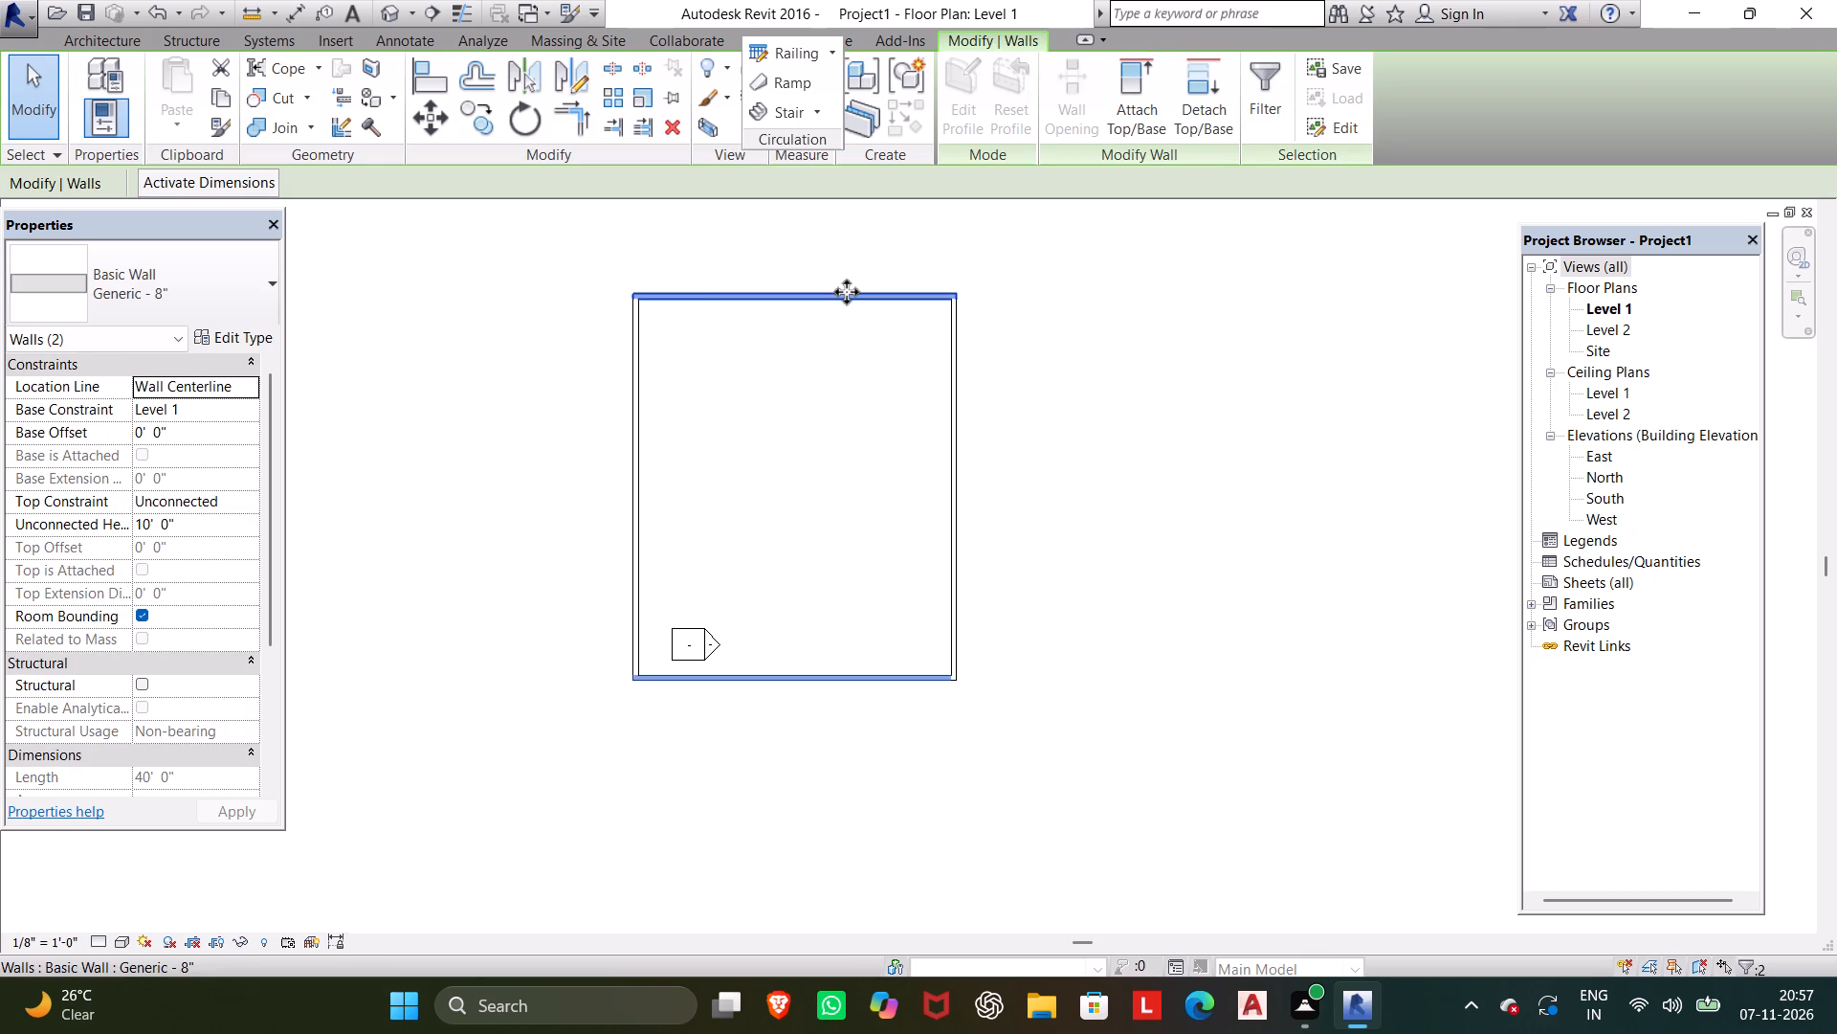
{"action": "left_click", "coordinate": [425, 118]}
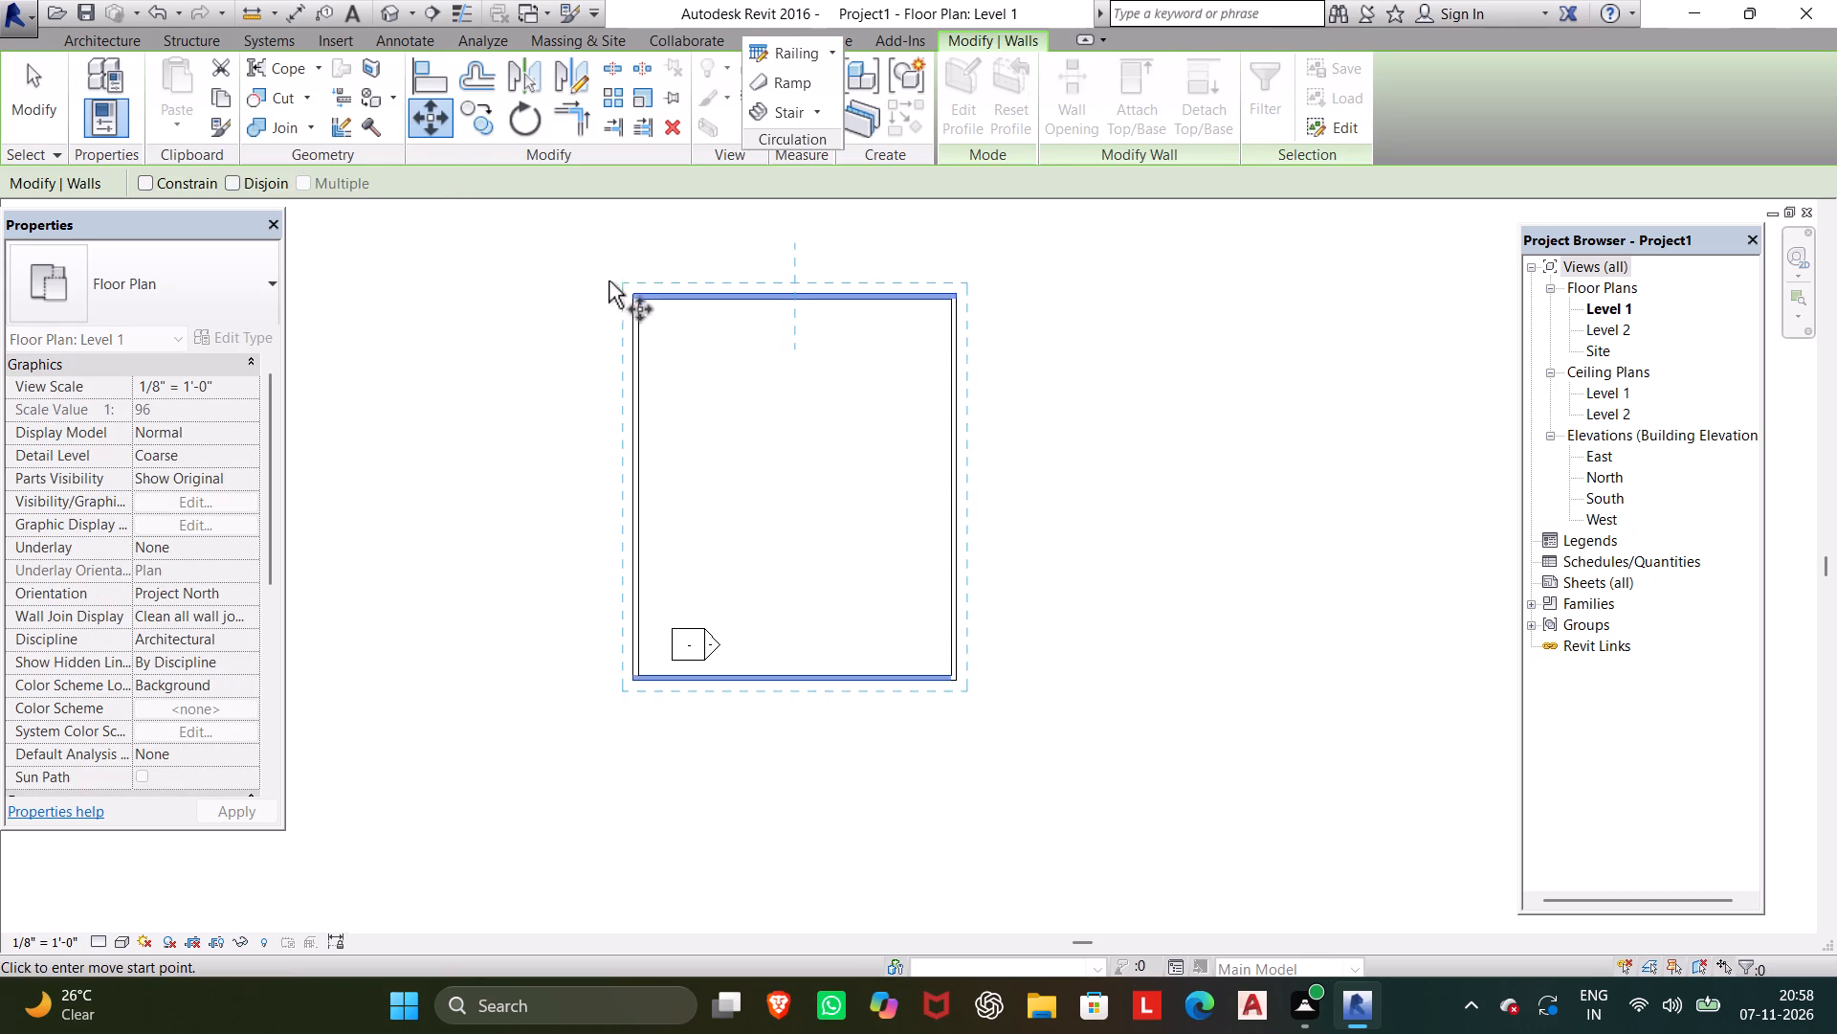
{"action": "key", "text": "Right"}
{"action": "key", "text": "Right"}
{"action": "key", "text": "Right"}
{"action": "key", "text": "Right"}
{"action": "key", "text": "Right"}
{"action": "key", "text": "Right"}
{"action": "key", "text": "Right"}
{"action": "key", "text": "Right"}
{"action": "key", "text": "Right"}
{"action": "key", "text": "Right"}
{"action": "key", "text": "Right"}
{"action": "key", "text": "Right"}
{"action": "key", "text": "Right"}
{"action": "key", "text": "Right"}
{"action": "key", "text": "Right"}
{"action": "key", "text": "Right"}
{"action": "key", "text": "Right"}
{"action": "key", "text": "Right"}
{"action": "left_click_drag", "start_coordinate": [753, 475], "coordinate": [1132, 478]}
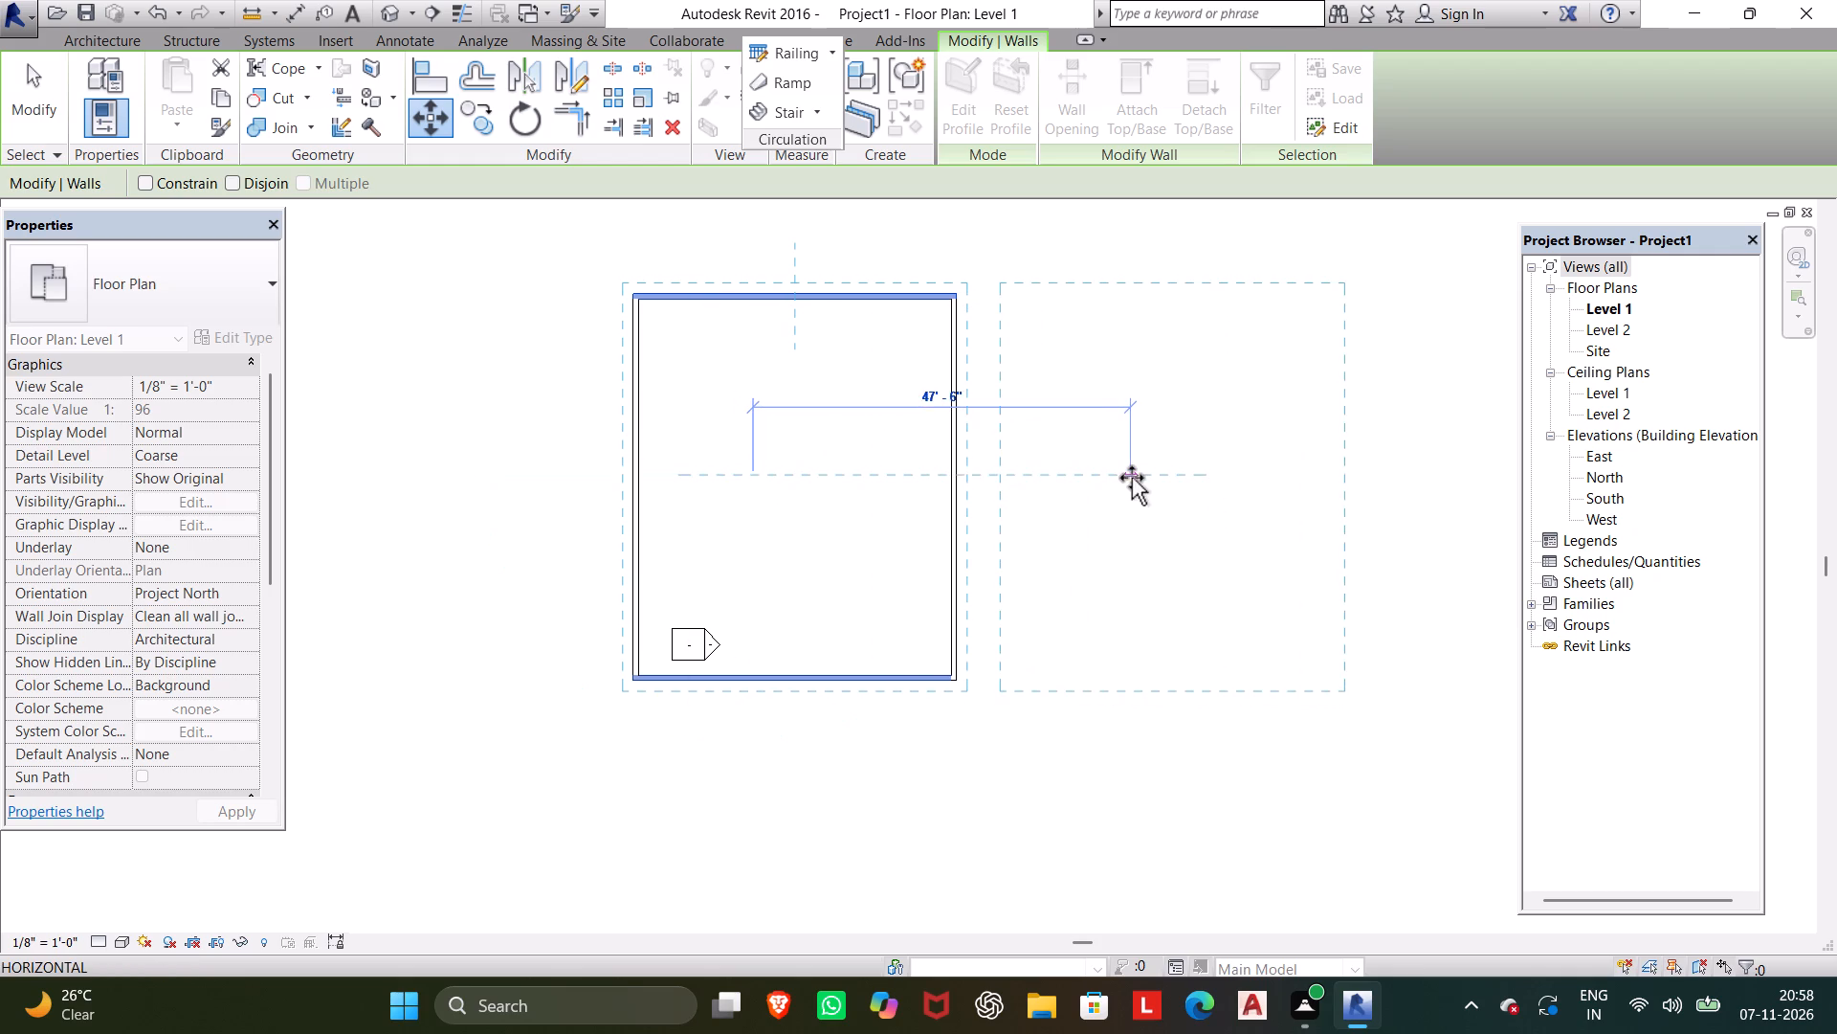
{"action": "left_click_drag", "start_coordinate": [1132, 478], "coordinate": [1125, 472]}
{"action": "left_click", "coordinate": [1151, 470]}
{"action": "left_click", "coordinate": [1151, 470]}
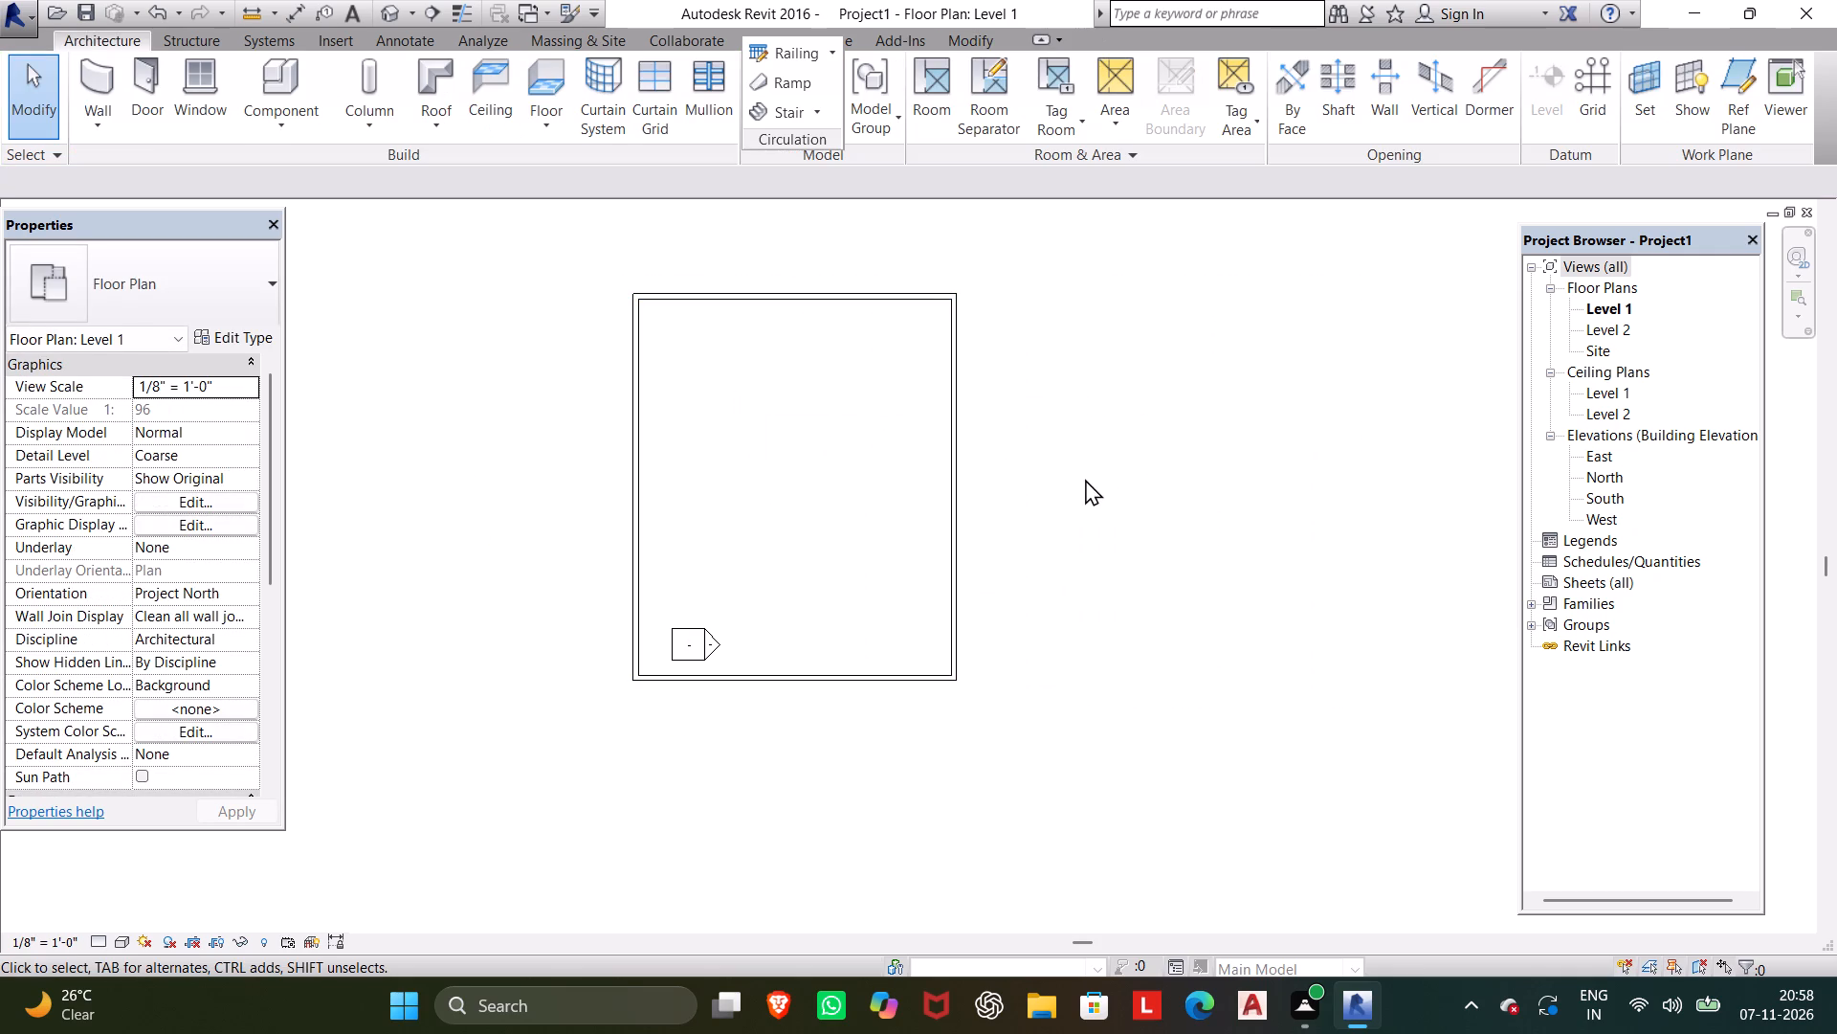
Move the wall rectangle horizontally eastward so it clears the west elevation marker.
{"action": "left_click_drag", "start_coordinate": [1115, 501], "coordinate": [535, 281]}
{"action": "left_click", "coordinate": [425, 112]}
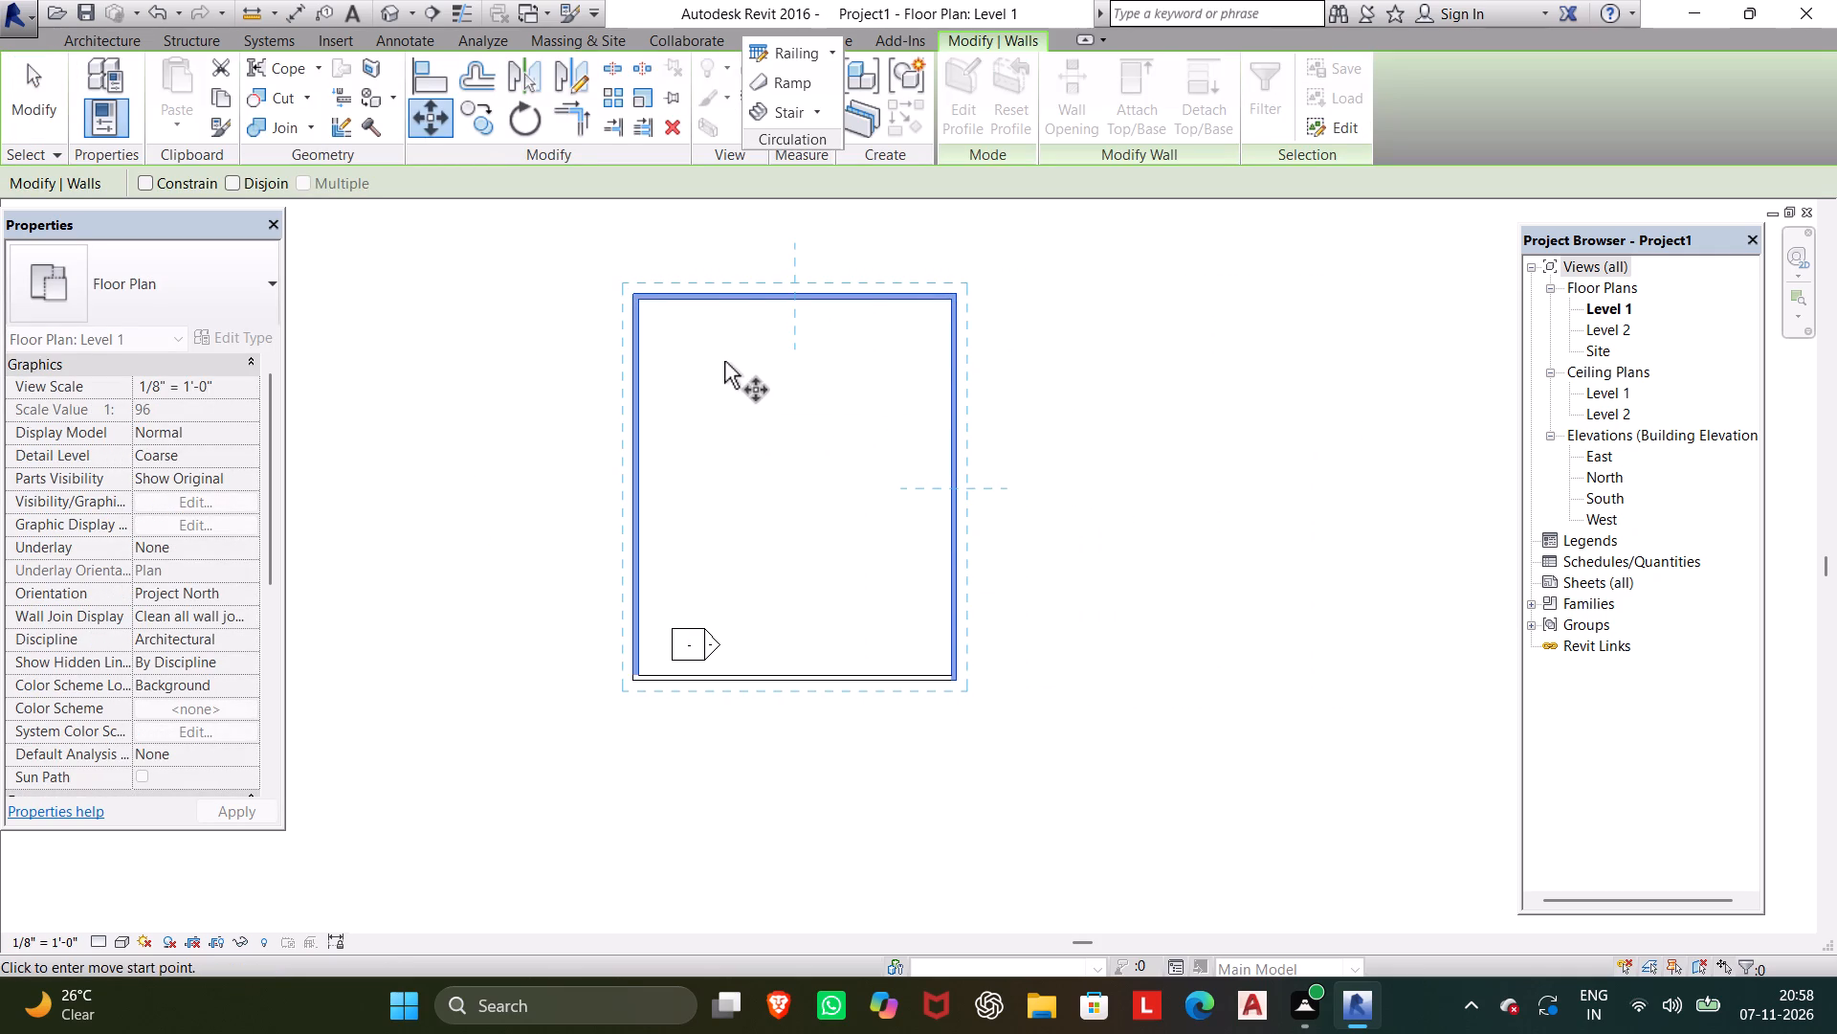
{"action": "left_click_drag", "start_coordinate": [752, 328], "coordinate": [1122, 331]}
{"action": "left_click", "coordinate": [1122, 331]}
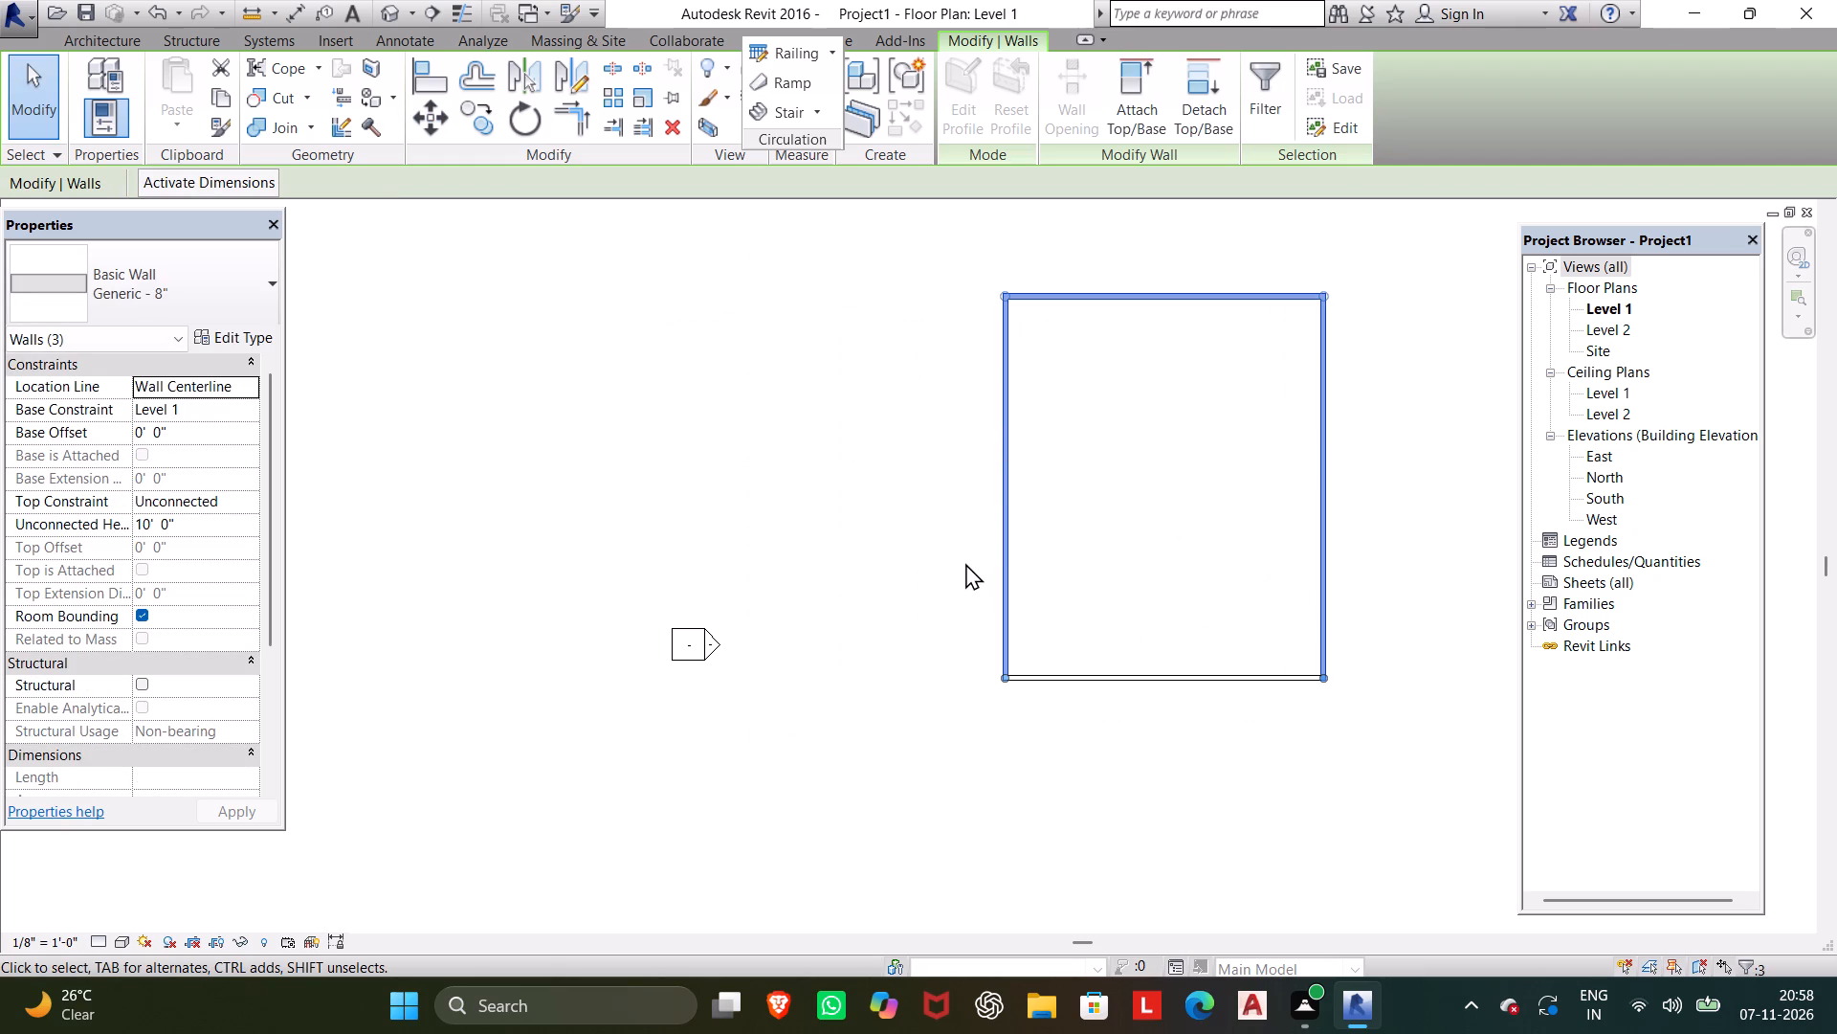
Move all four walls of the rectangle diagonally southeast, into the middle of the four elevation markers.
{"action": "scroll", "coordinate": [937, 567], "scroll_direction": "down", "scroll_amount": 3}
{"action": "middle_click_drag", "start_coordinate": [914, 567], "coordinate": [648, 605]}
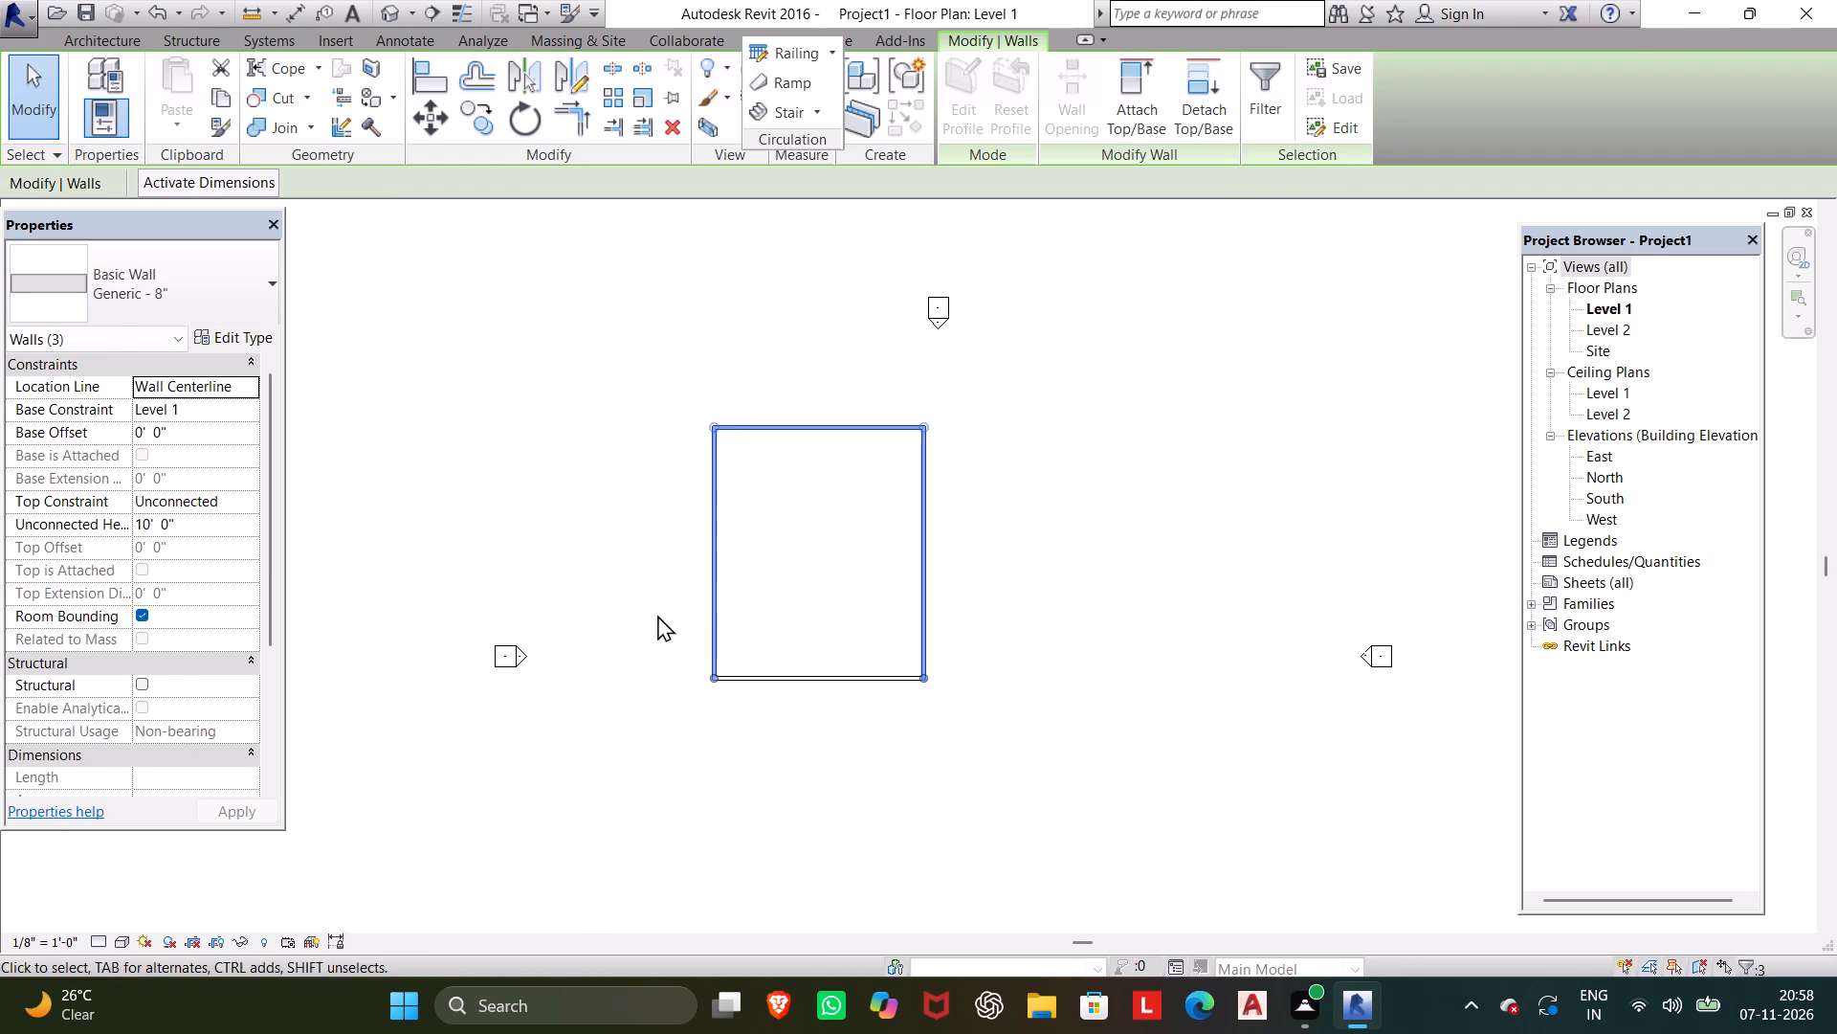
{"action": "left_click_drag", "start_coordinate": [1094, 724], "coordinate": [625, 385]}
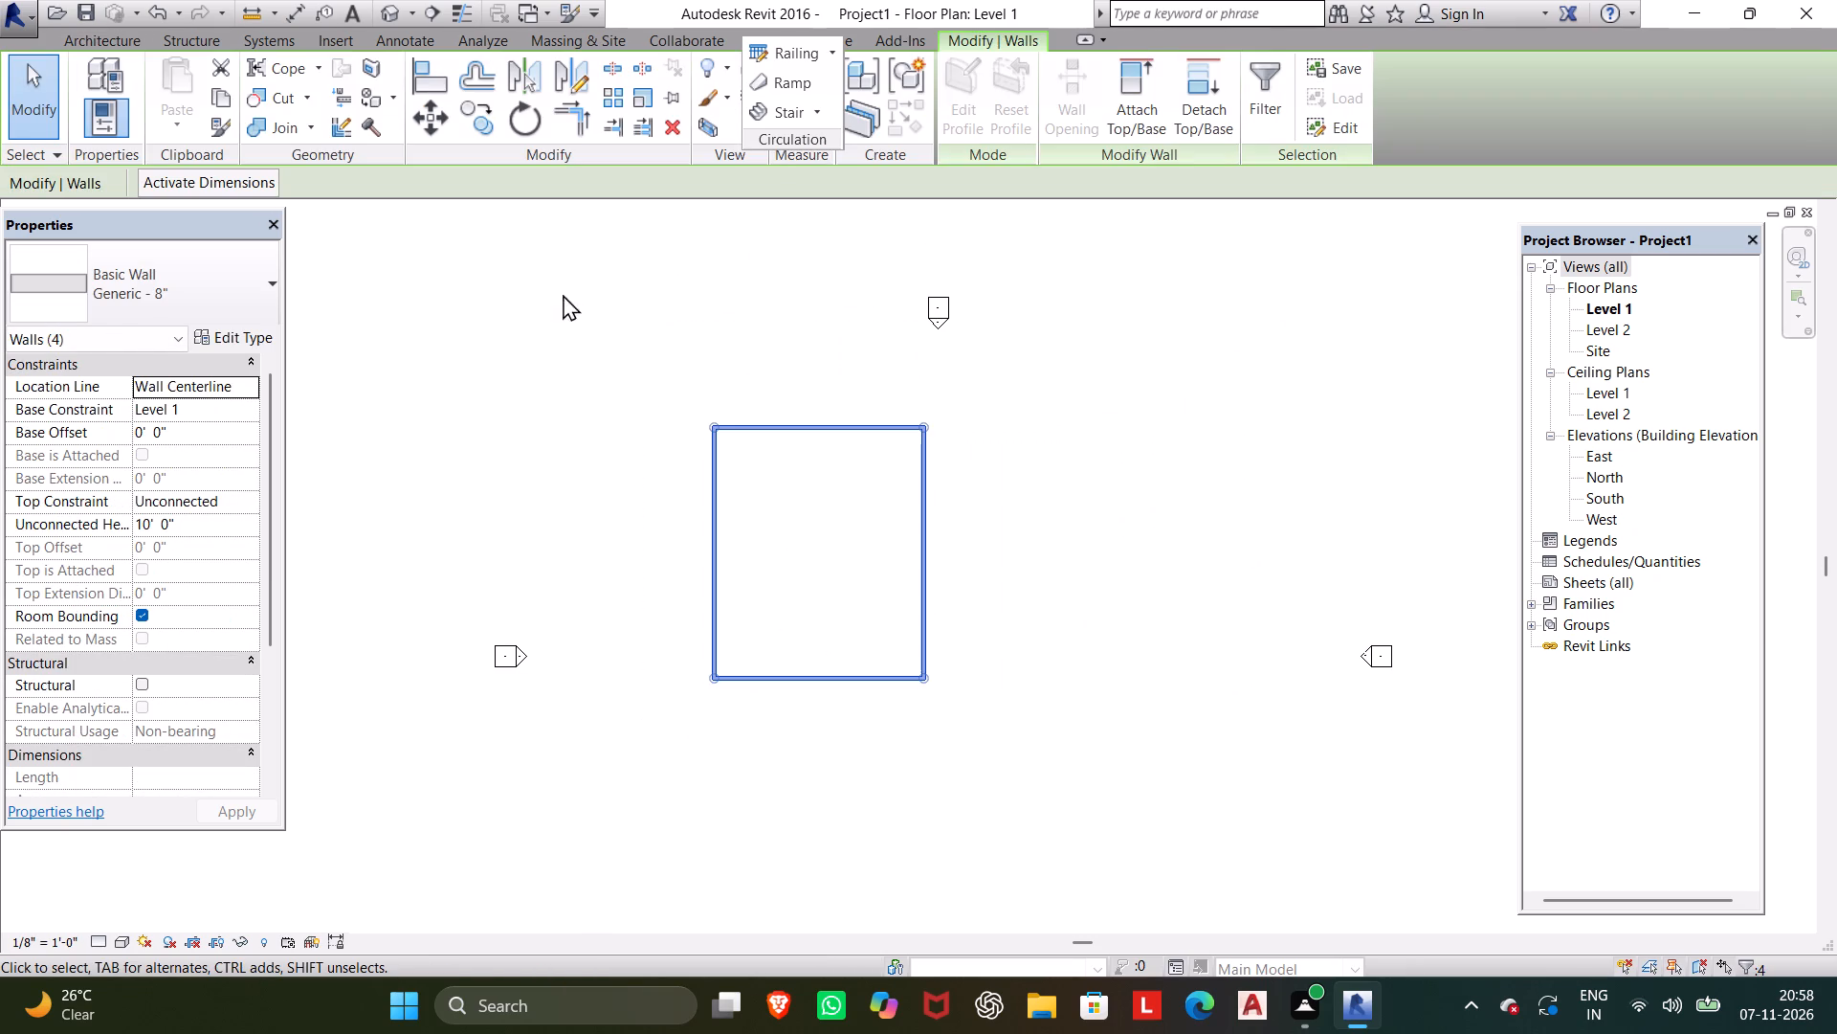
{"action": "left_click", "coordinate": [417, 124]}
{"action": "left_click_drag", "start_coordinate": [811, 536], "coordinate": [826, 551]}
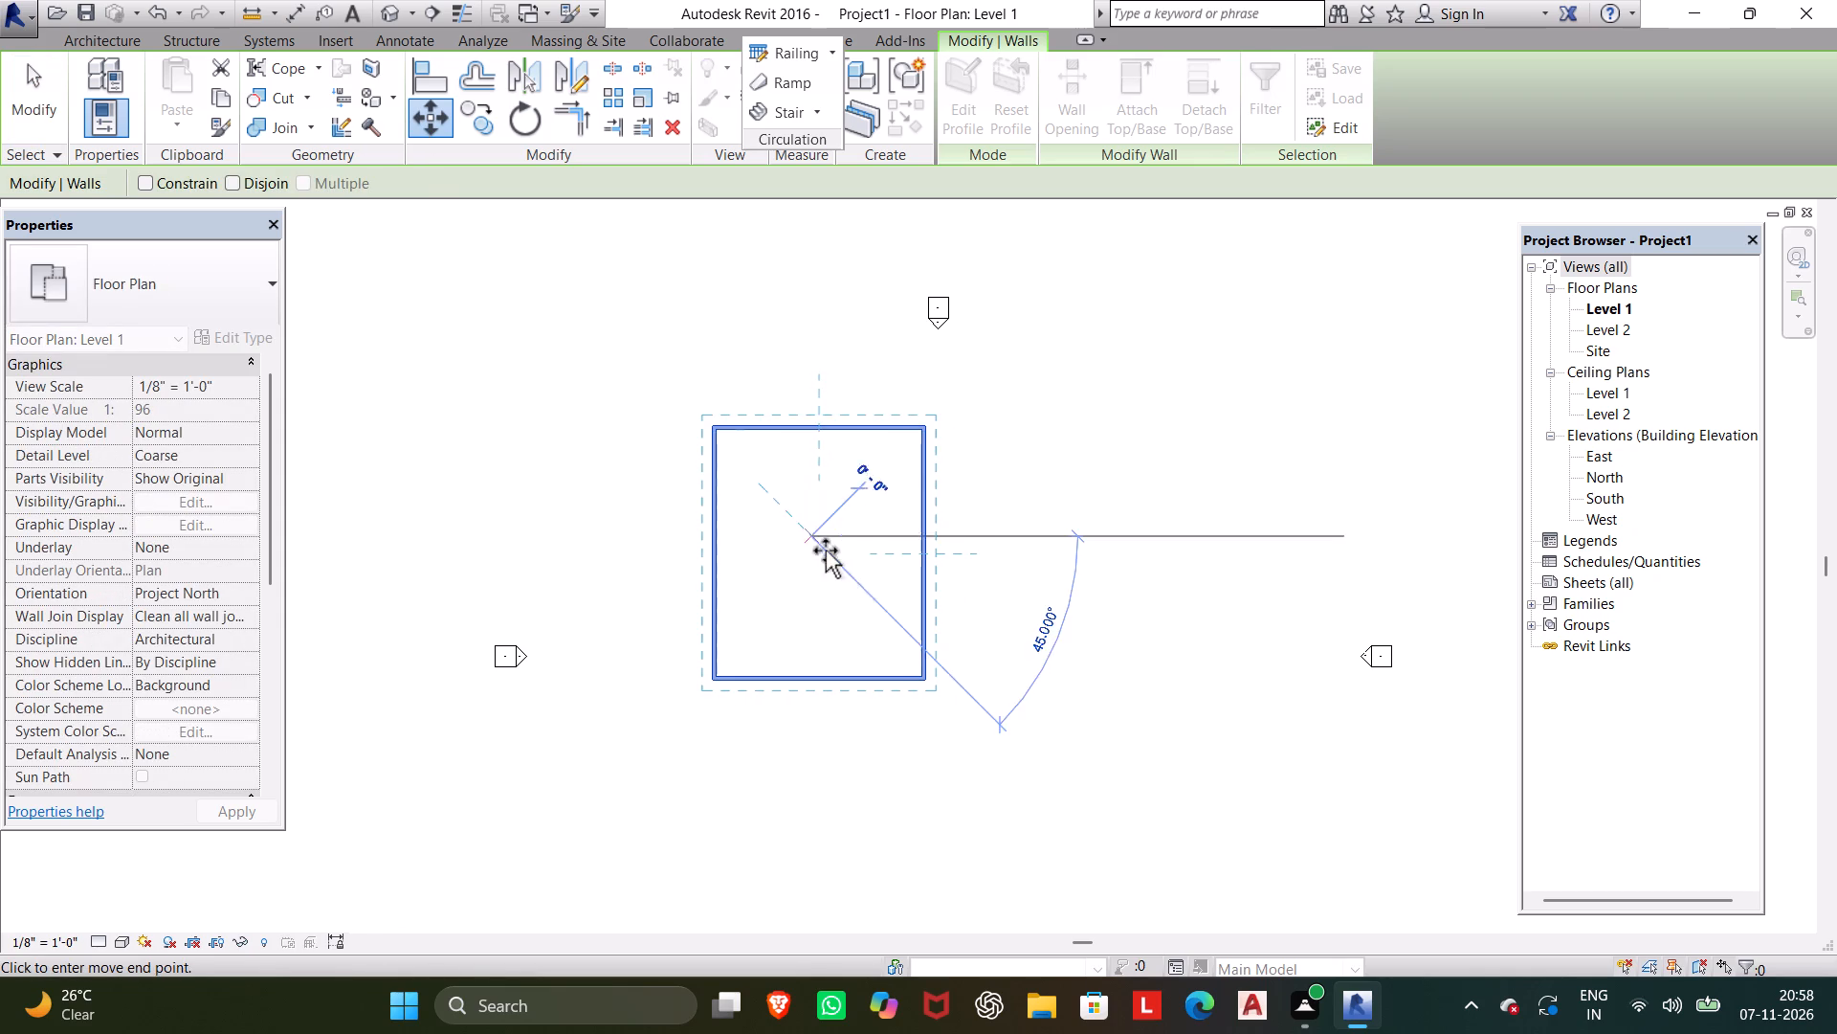
{"action": "left_click_drag", "start_coordinate": [826, 551], "coordinate": [930, 599]}
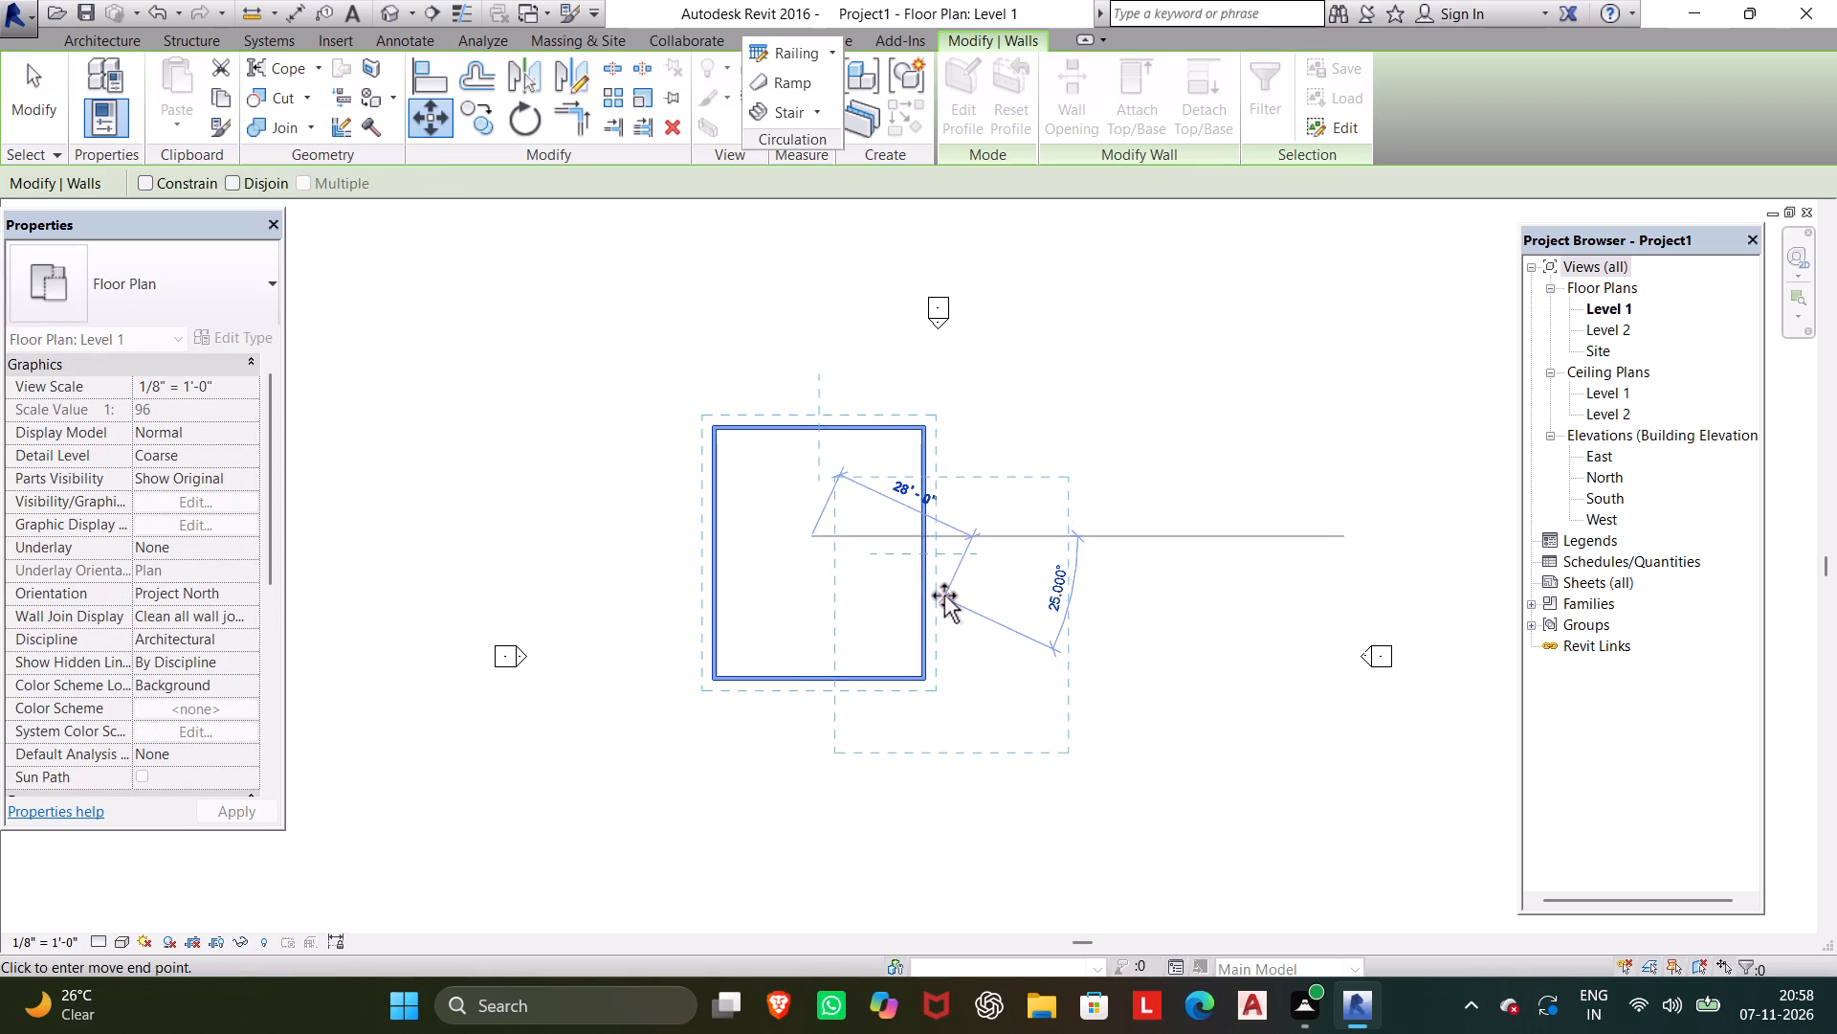
{"action": "left_click", "coordinate": [958, 579]}
{"action": "scroll", "coordinate": [1054, 616], "scroll_direction": "up", "scroll_amount": 3}
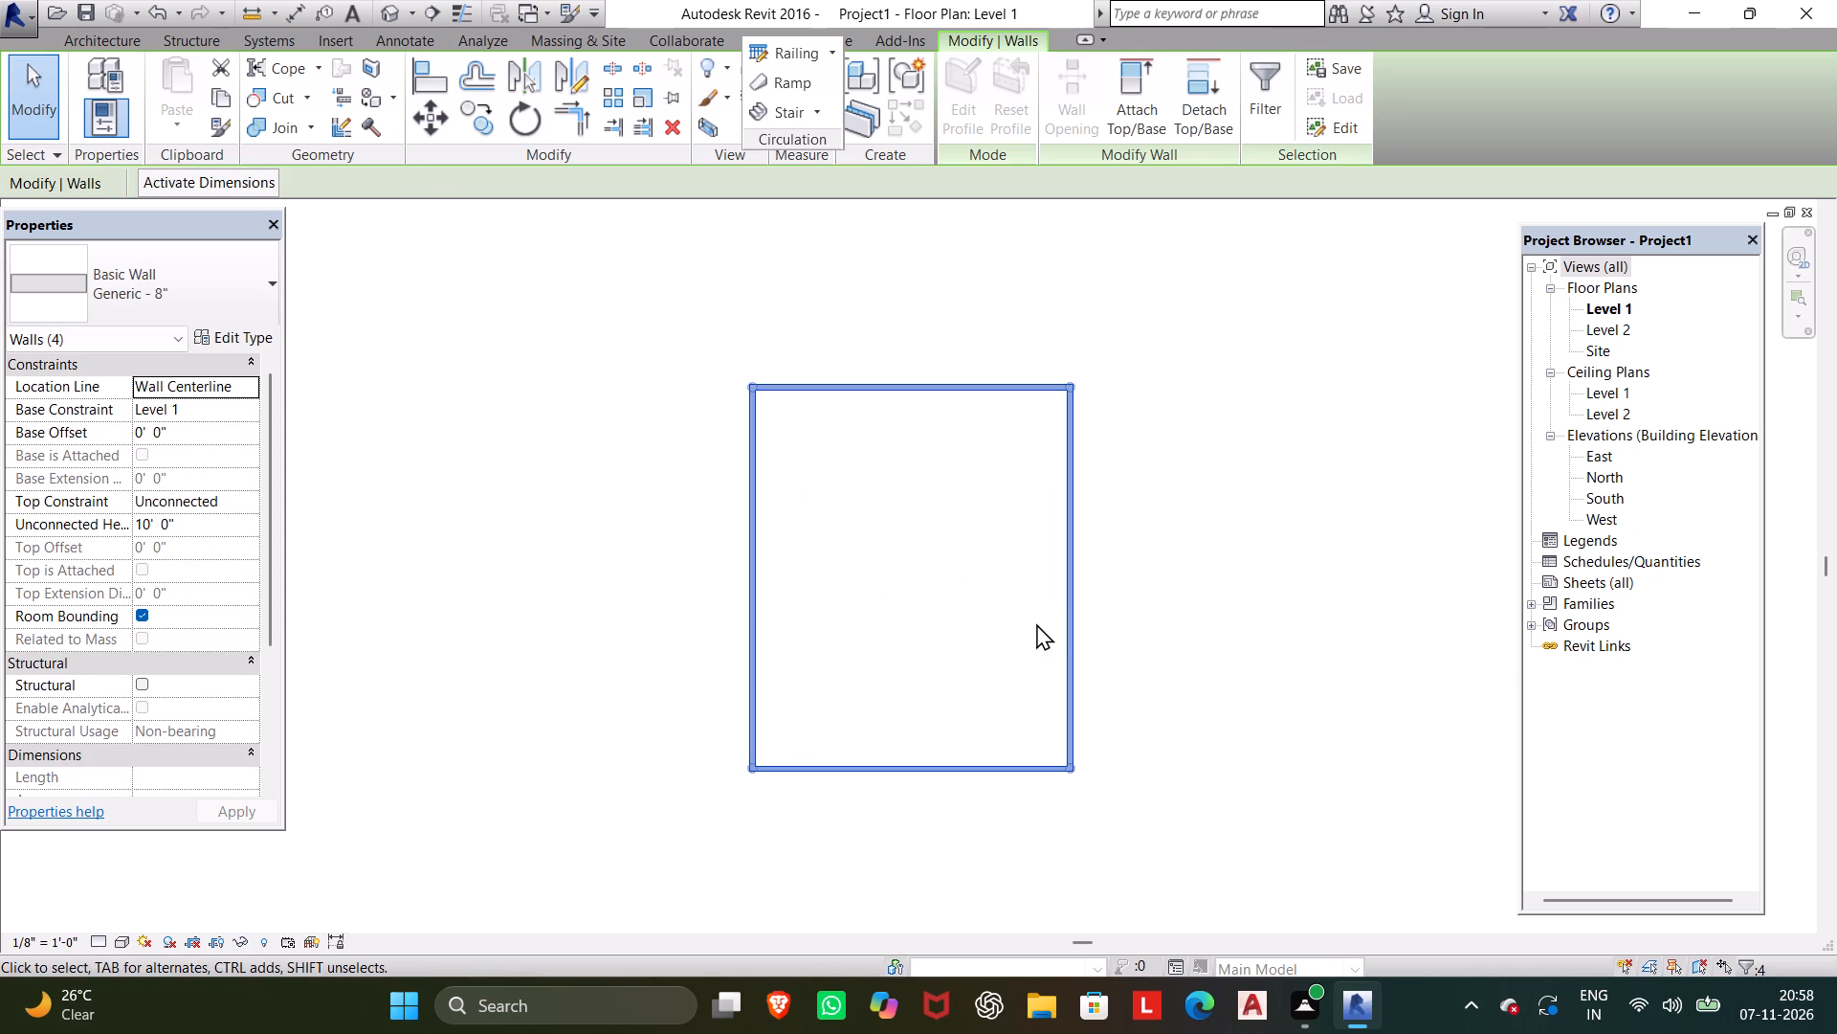
{"action": "key", "text": "Escape"}
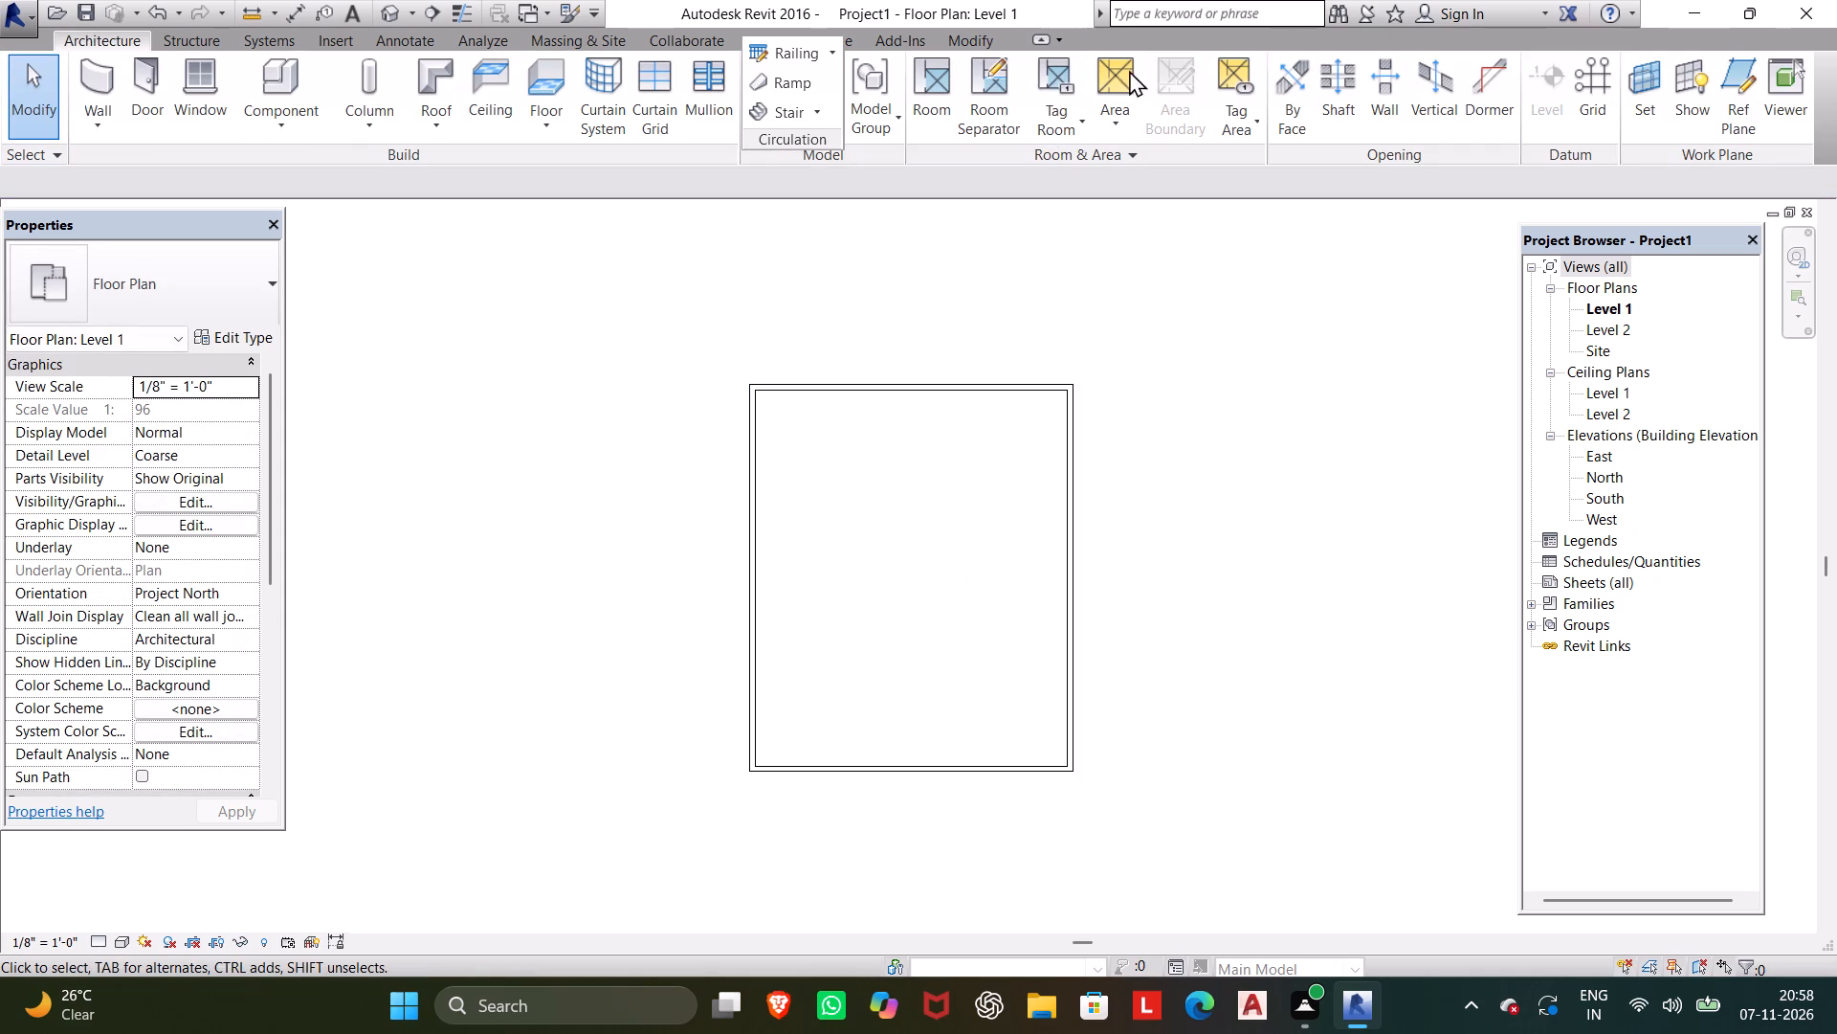
Measure the north wall's outer length from the northwest corner to the northeast corner.
{"action": "left_click", "coordinate": [259, 10]}
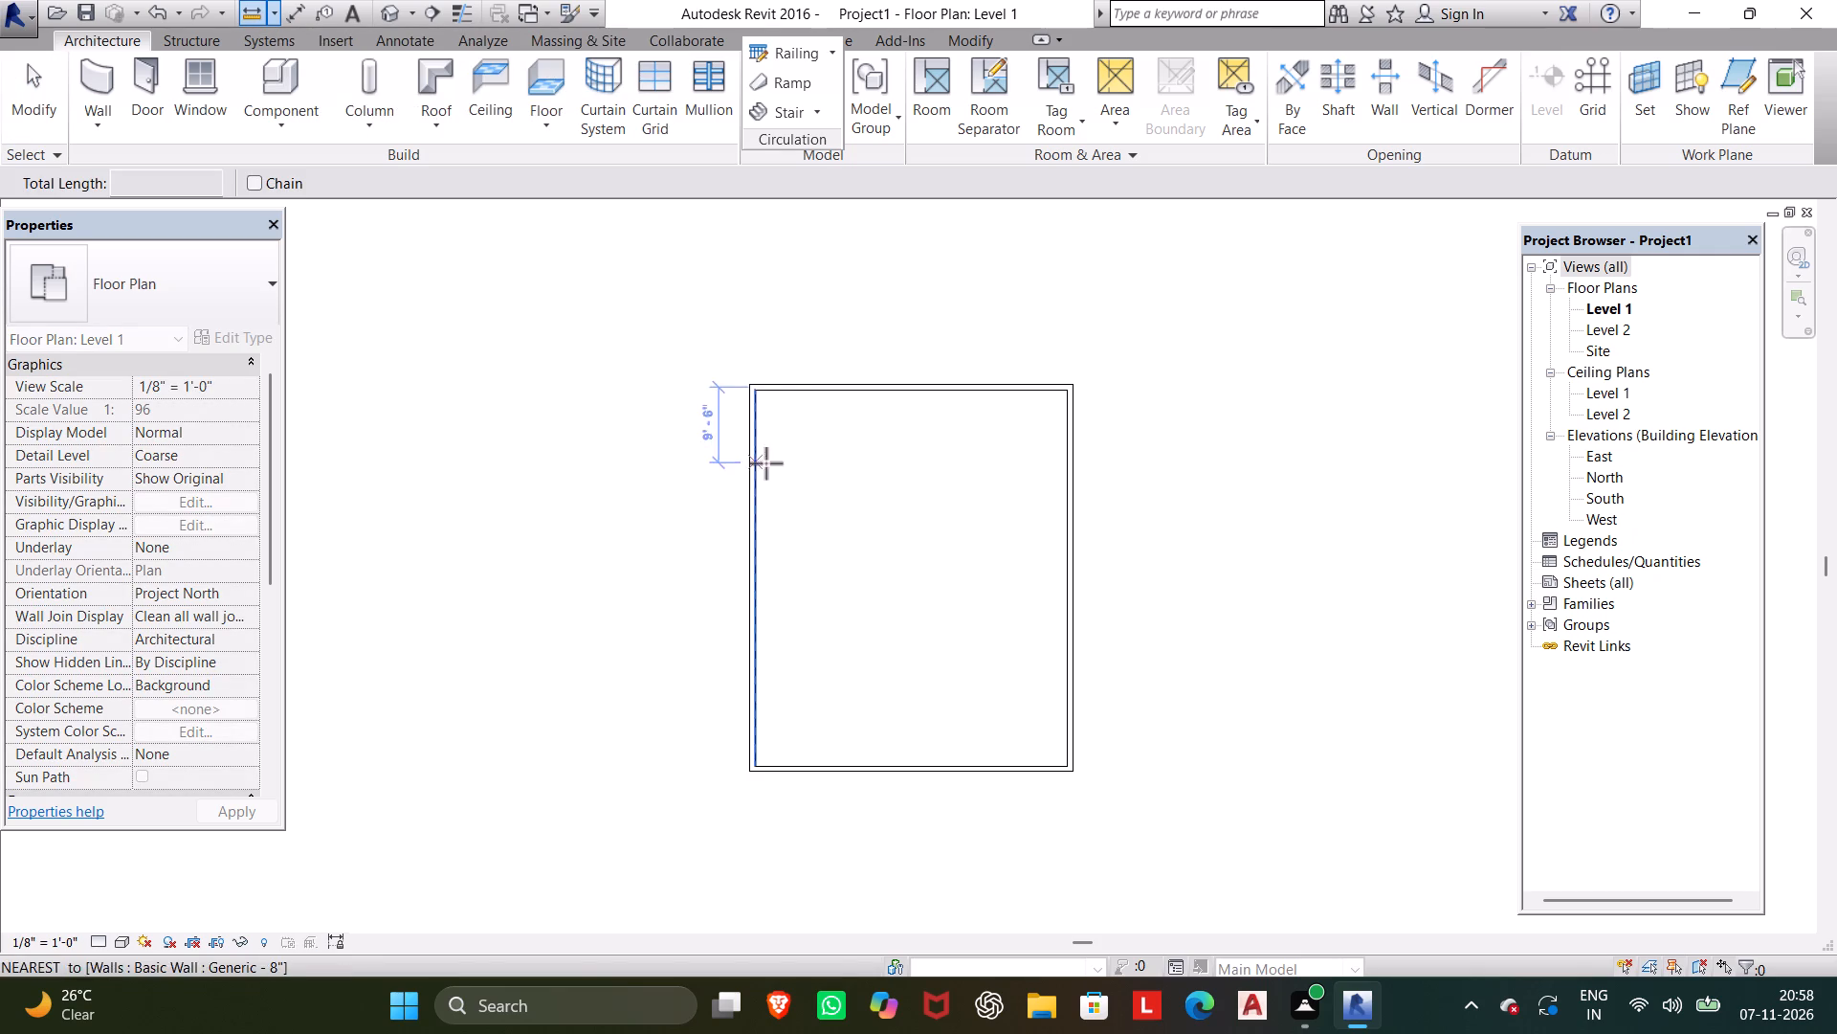
{"action": "scroll", "coordinate": [748, 391], "scroll_direction": "up", "scroll_amount": 6}
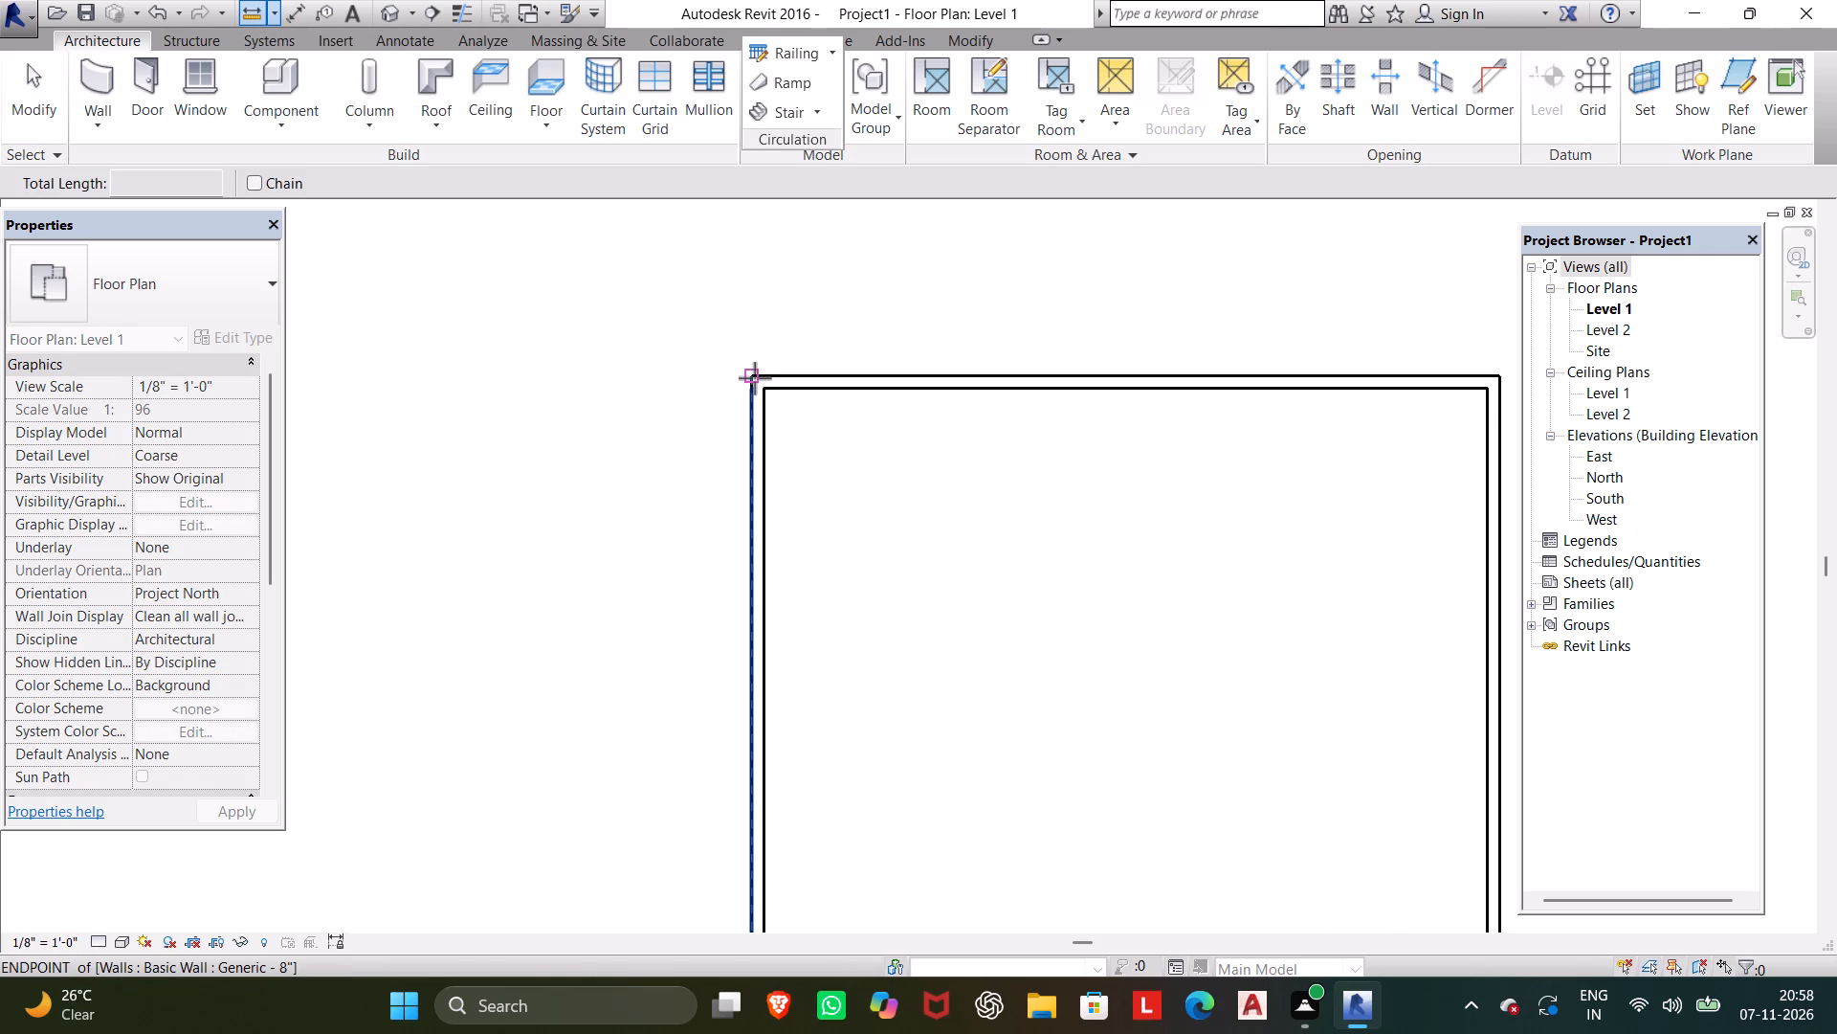
{"action": "left_click", "coordinate": [756, 378]}
{"action": "scroll", "coordinate": [1200, 369], "scroll_direction": "down", "scroll_amount": 3}
{"action": "middle_click_drag", "start_coordinate": [1204, 369], "coordinate": [1189, 367]}
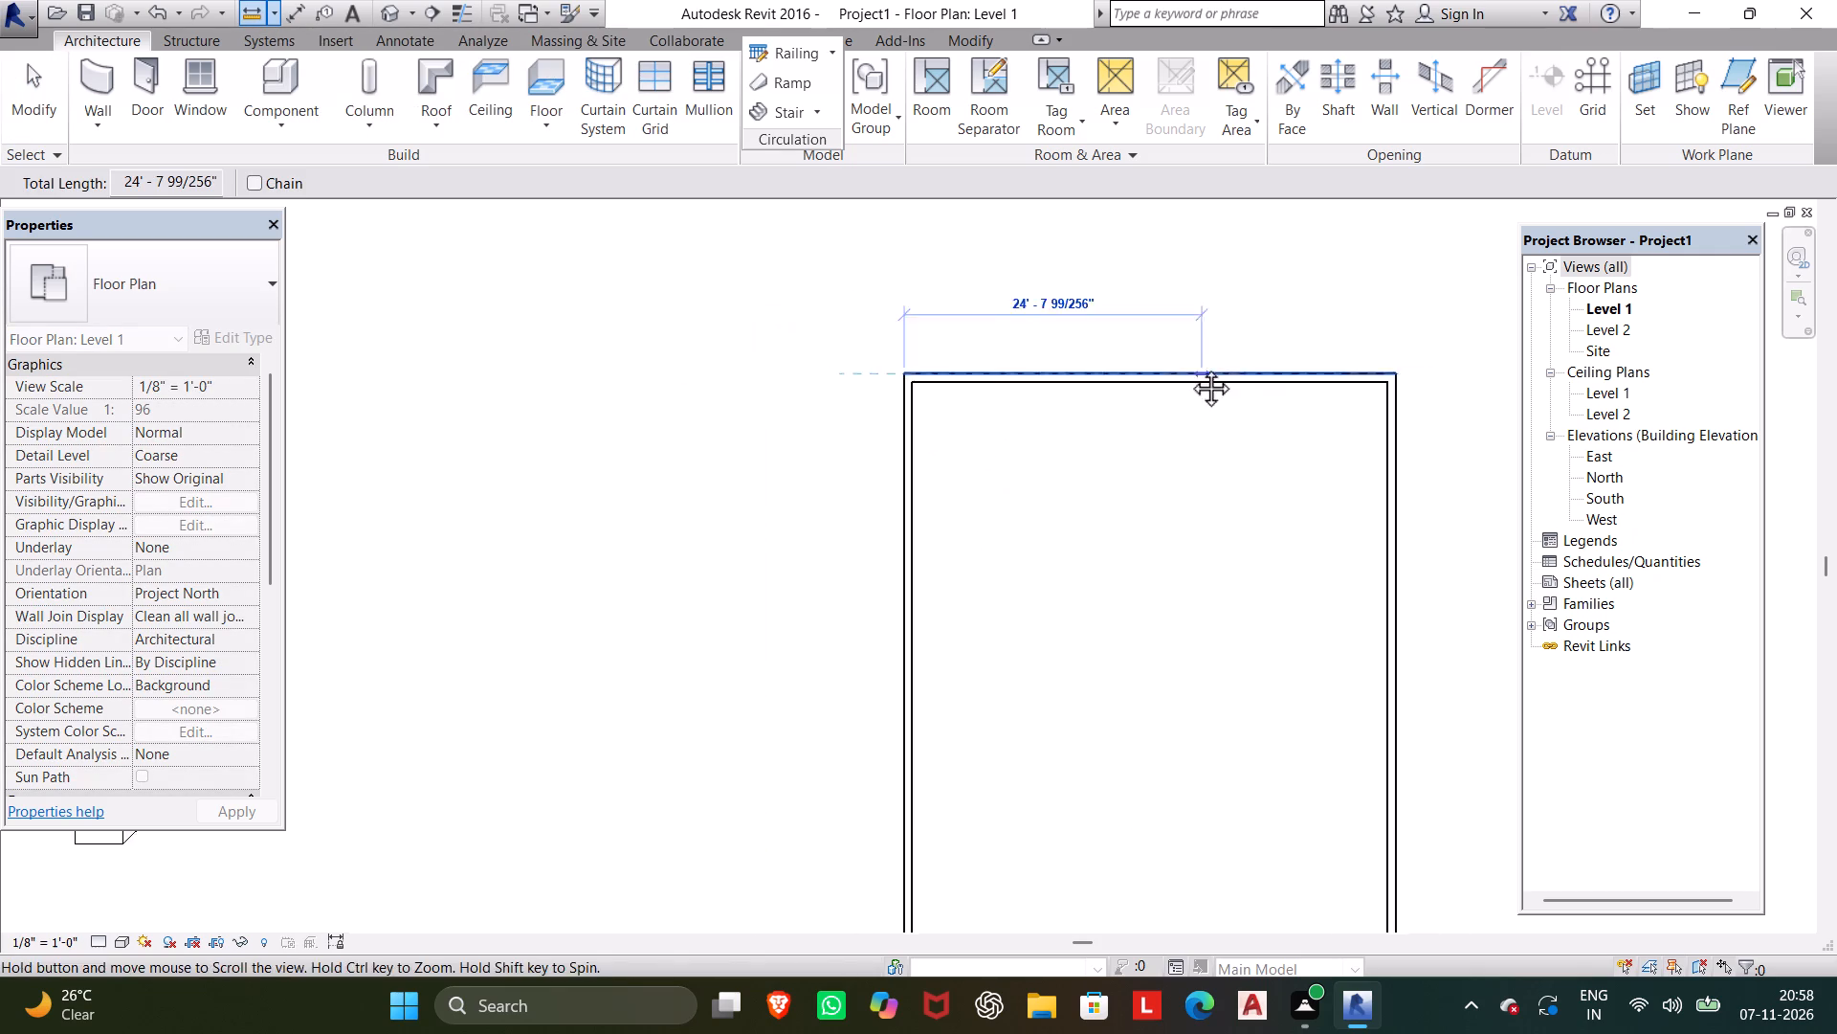
{"action": "middle_click_drag", "start_coordinate": [1189, 367], "coordinate": [1150, 356]}
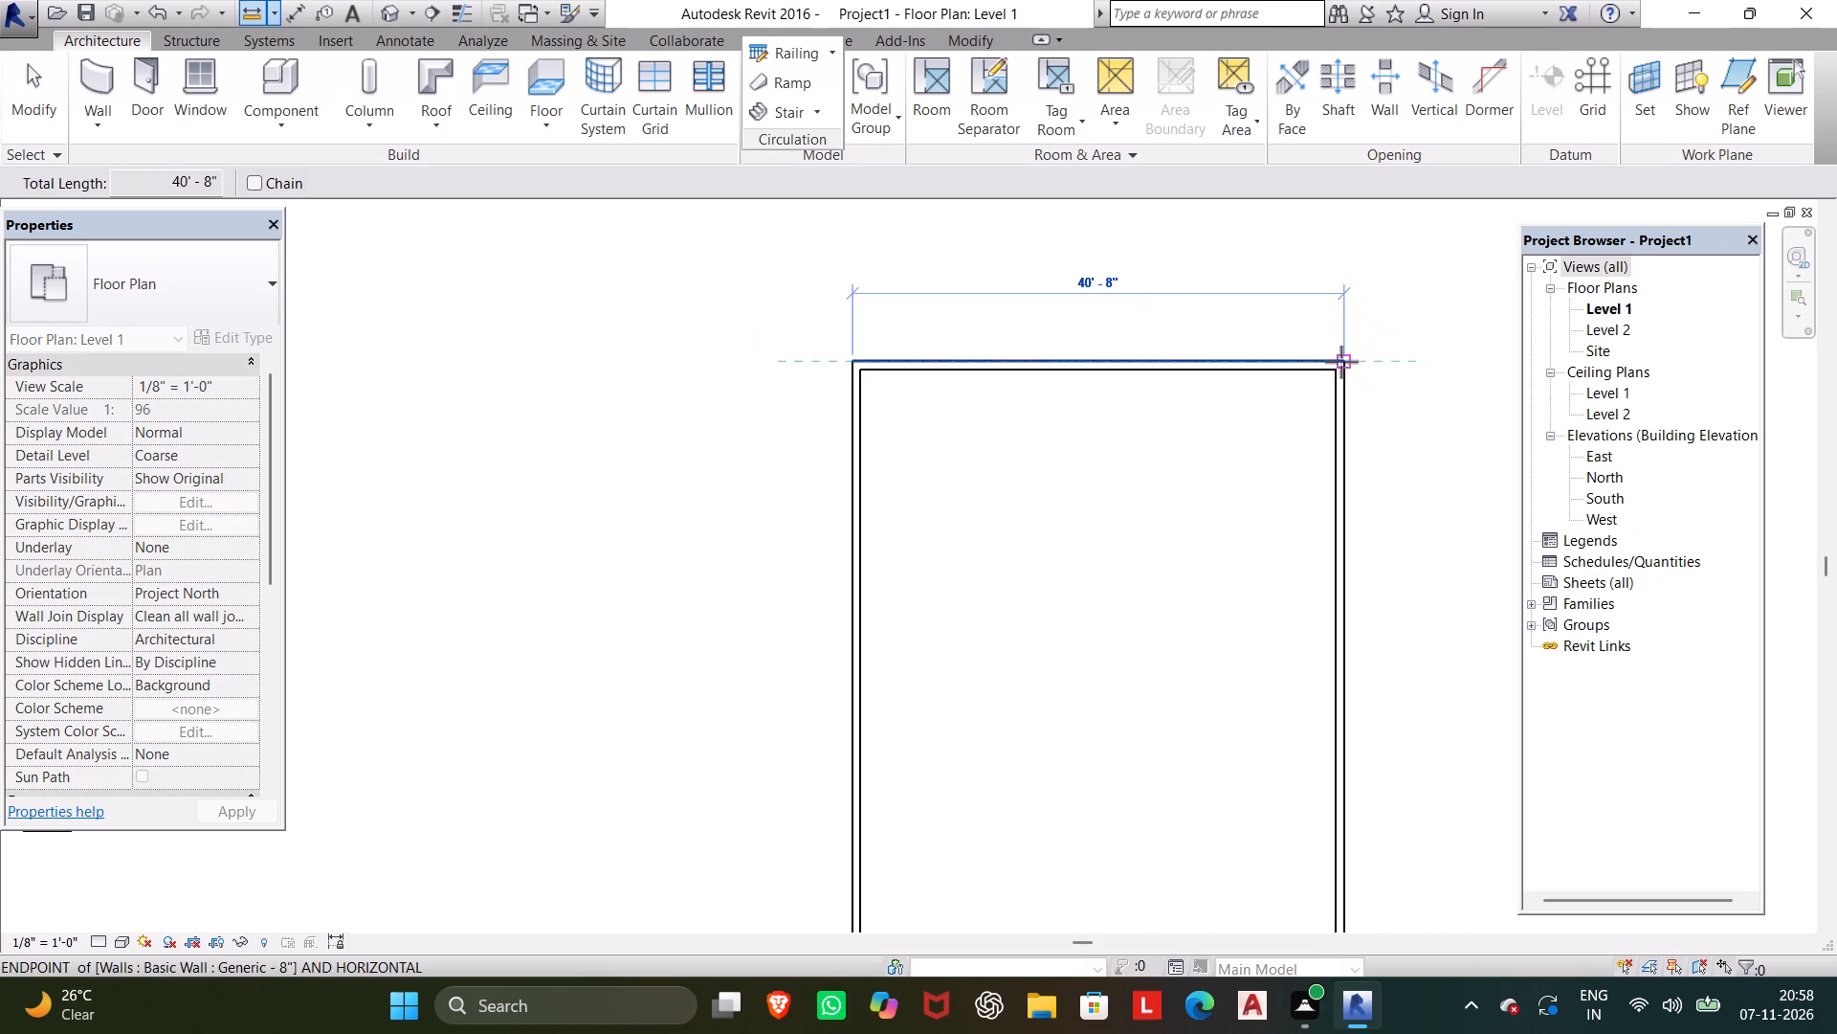
{"action": "left_click", "coordinate": [1341, 362]}
{"action": "key", "text": "Escape"}
{"action": "key", "text": "Escape"}
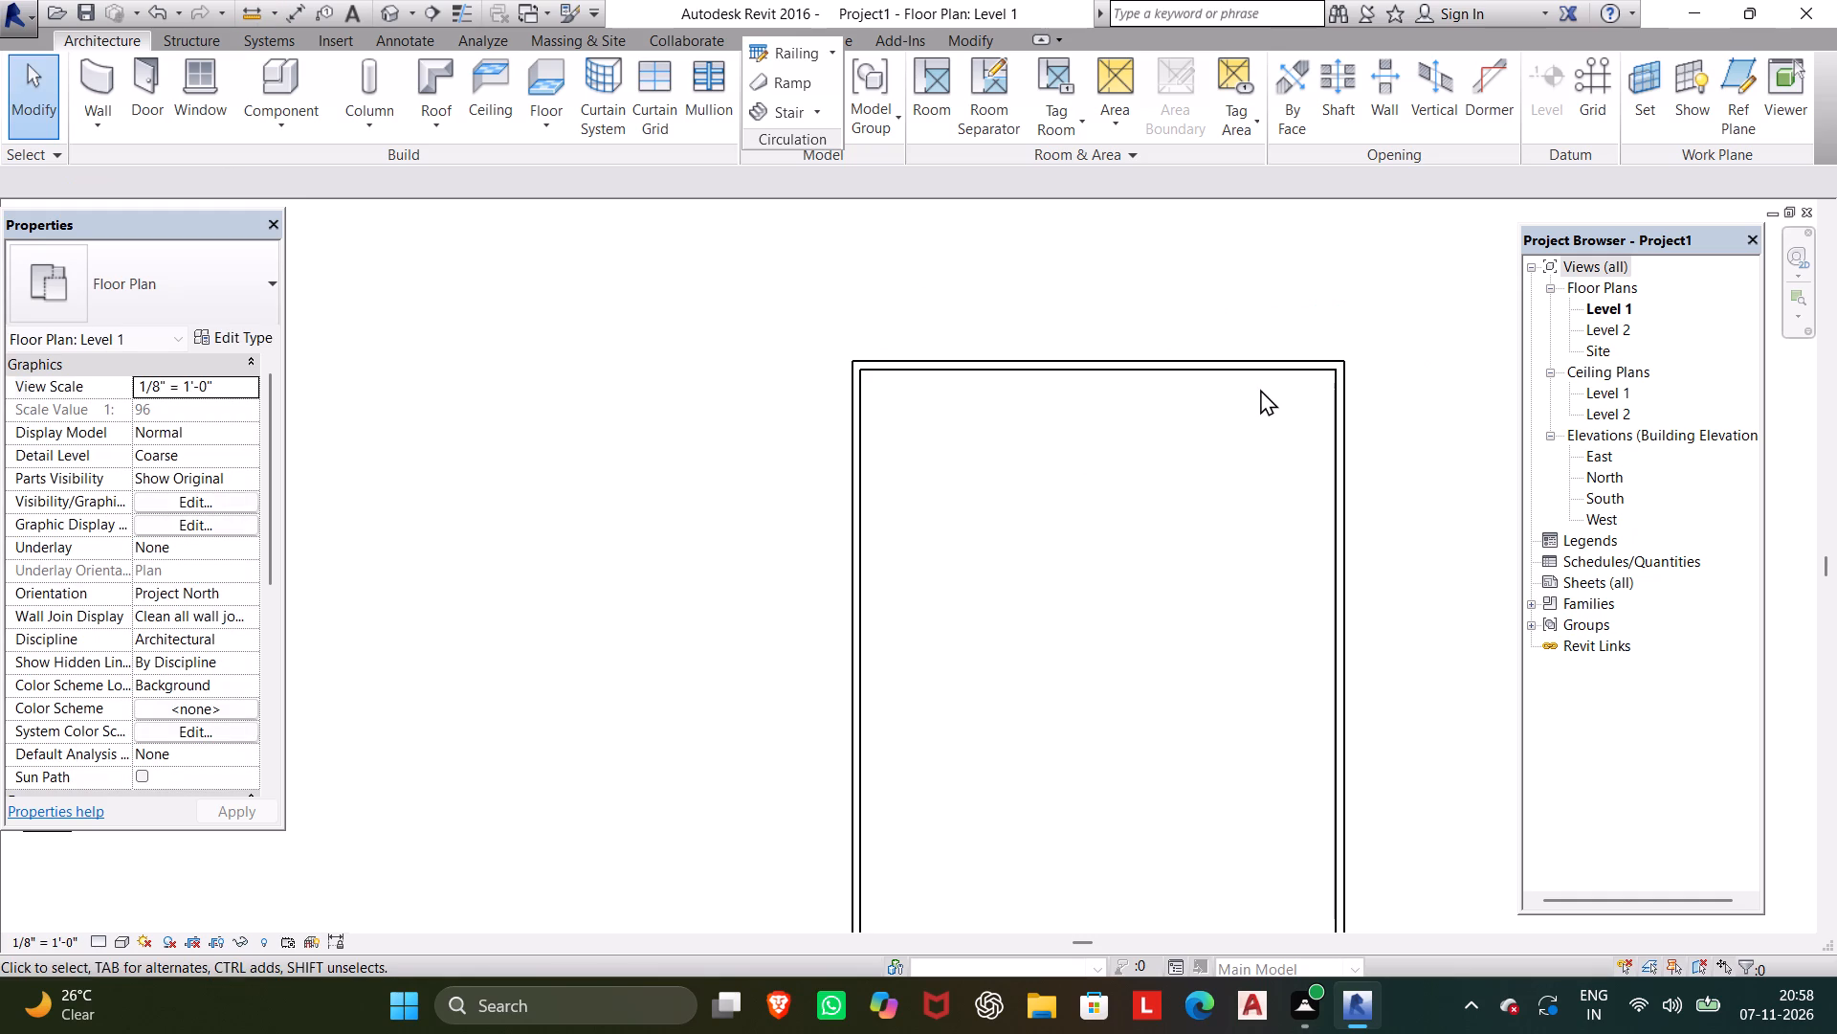
Select the north wall and inspect its distance to the south wall and where that dimension is referenced.
{"action": "left_click", "coordinate": [1218, 377]}
{"action": "middle_click_drag", "start_coordinate": [1144, 513], "coordinate": [1102, 482]}
{"action": "scroll", "coordinate": [1144, 513], "scroll_direction": "down", "scroll_amount": 1}
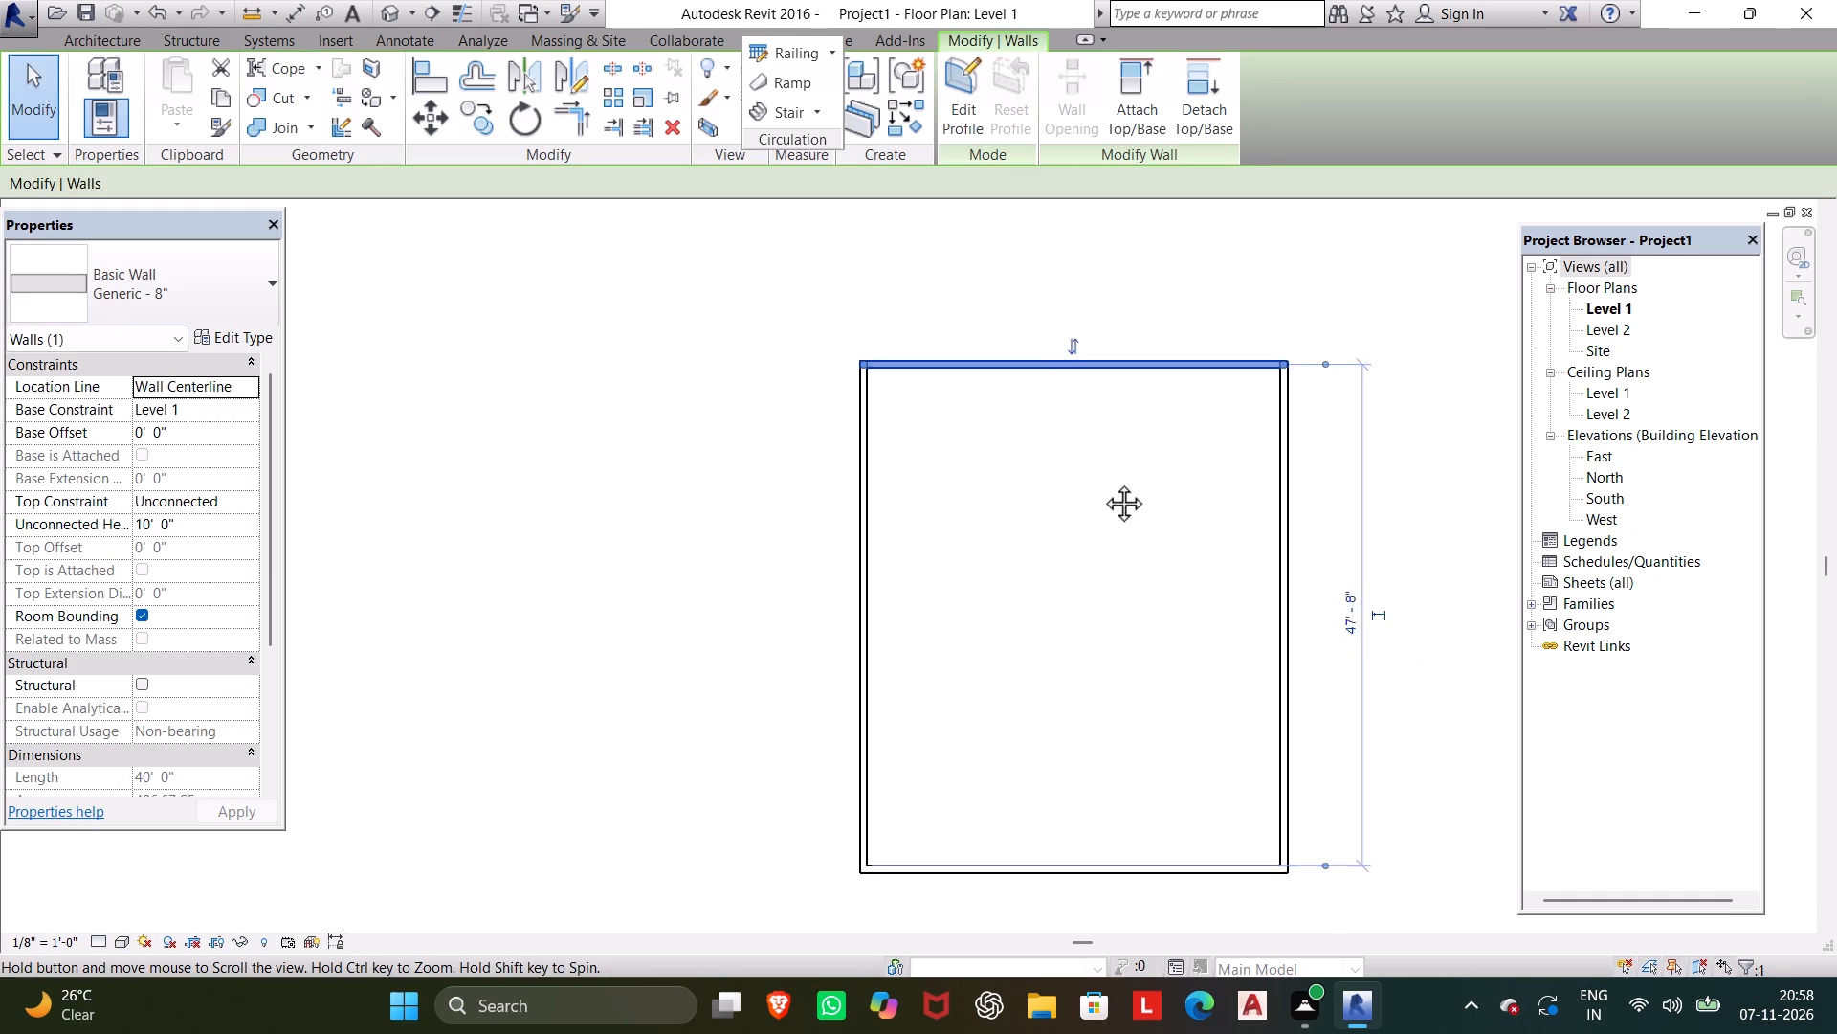
{"action": "middle_click_drag", "start_coordinate": [1102, 482], "coordinate": [1083, 457]}
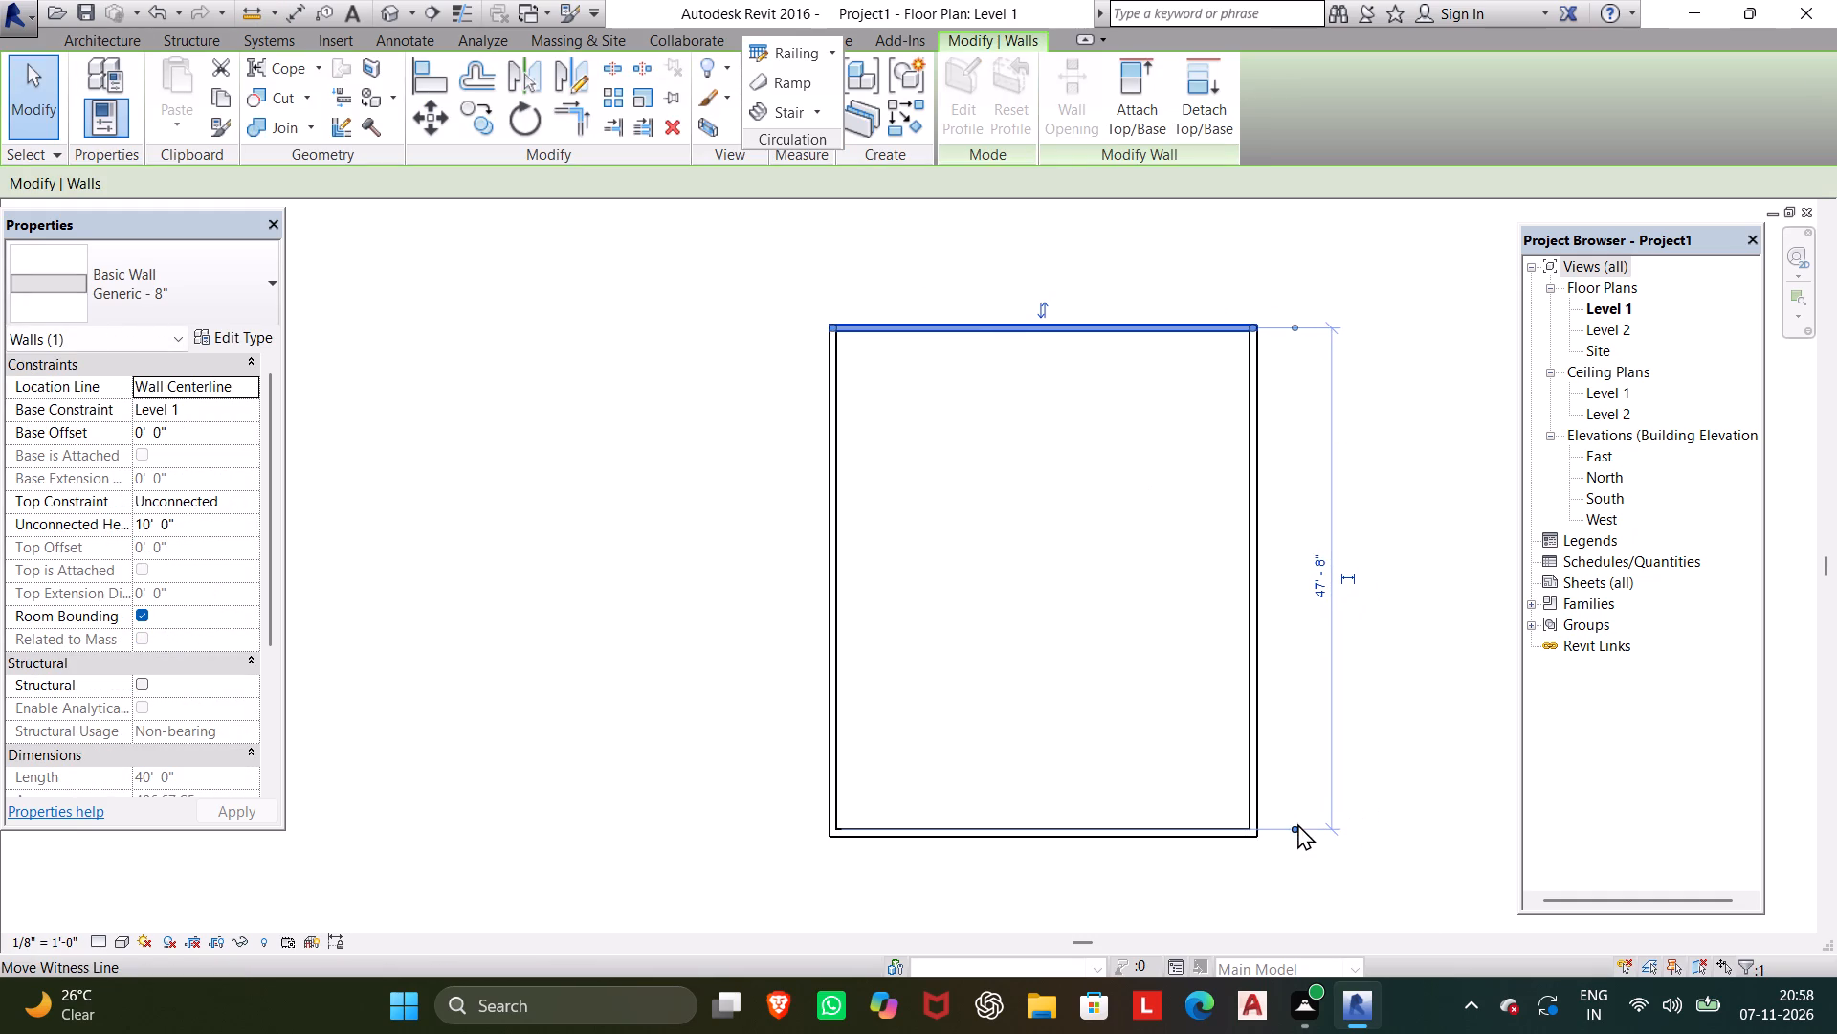
{"action": "scroll", "coordinate": [1301, 841], "scroll_direction": "up", "scroll_amount": 4}
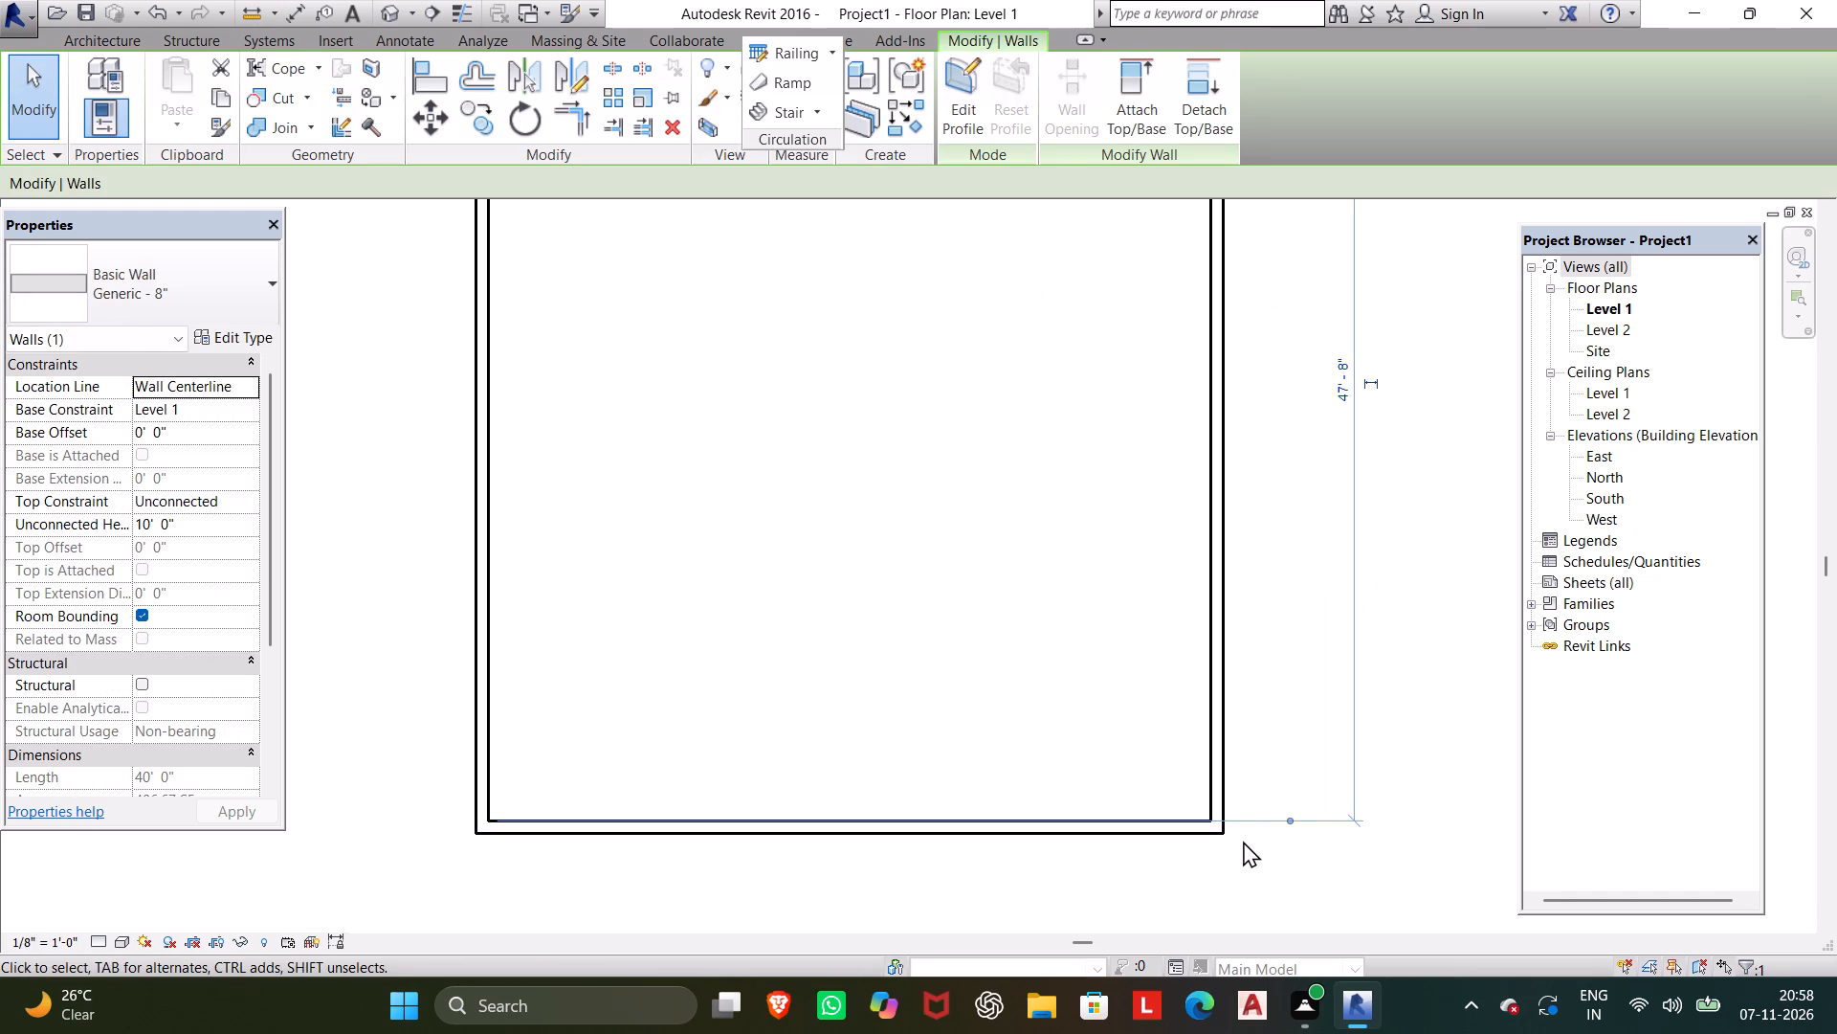
{"action": "scroll", "coordinate": [1243, 828], "scroll_direction": "down", "scroll_amount": 2}
Delete all four walls of the rectangle, dismissing the notification card that interrupts.
{"action": "left_click_drag", "start_coordinate": [1266, 861], "coordinate": [595, 388]}
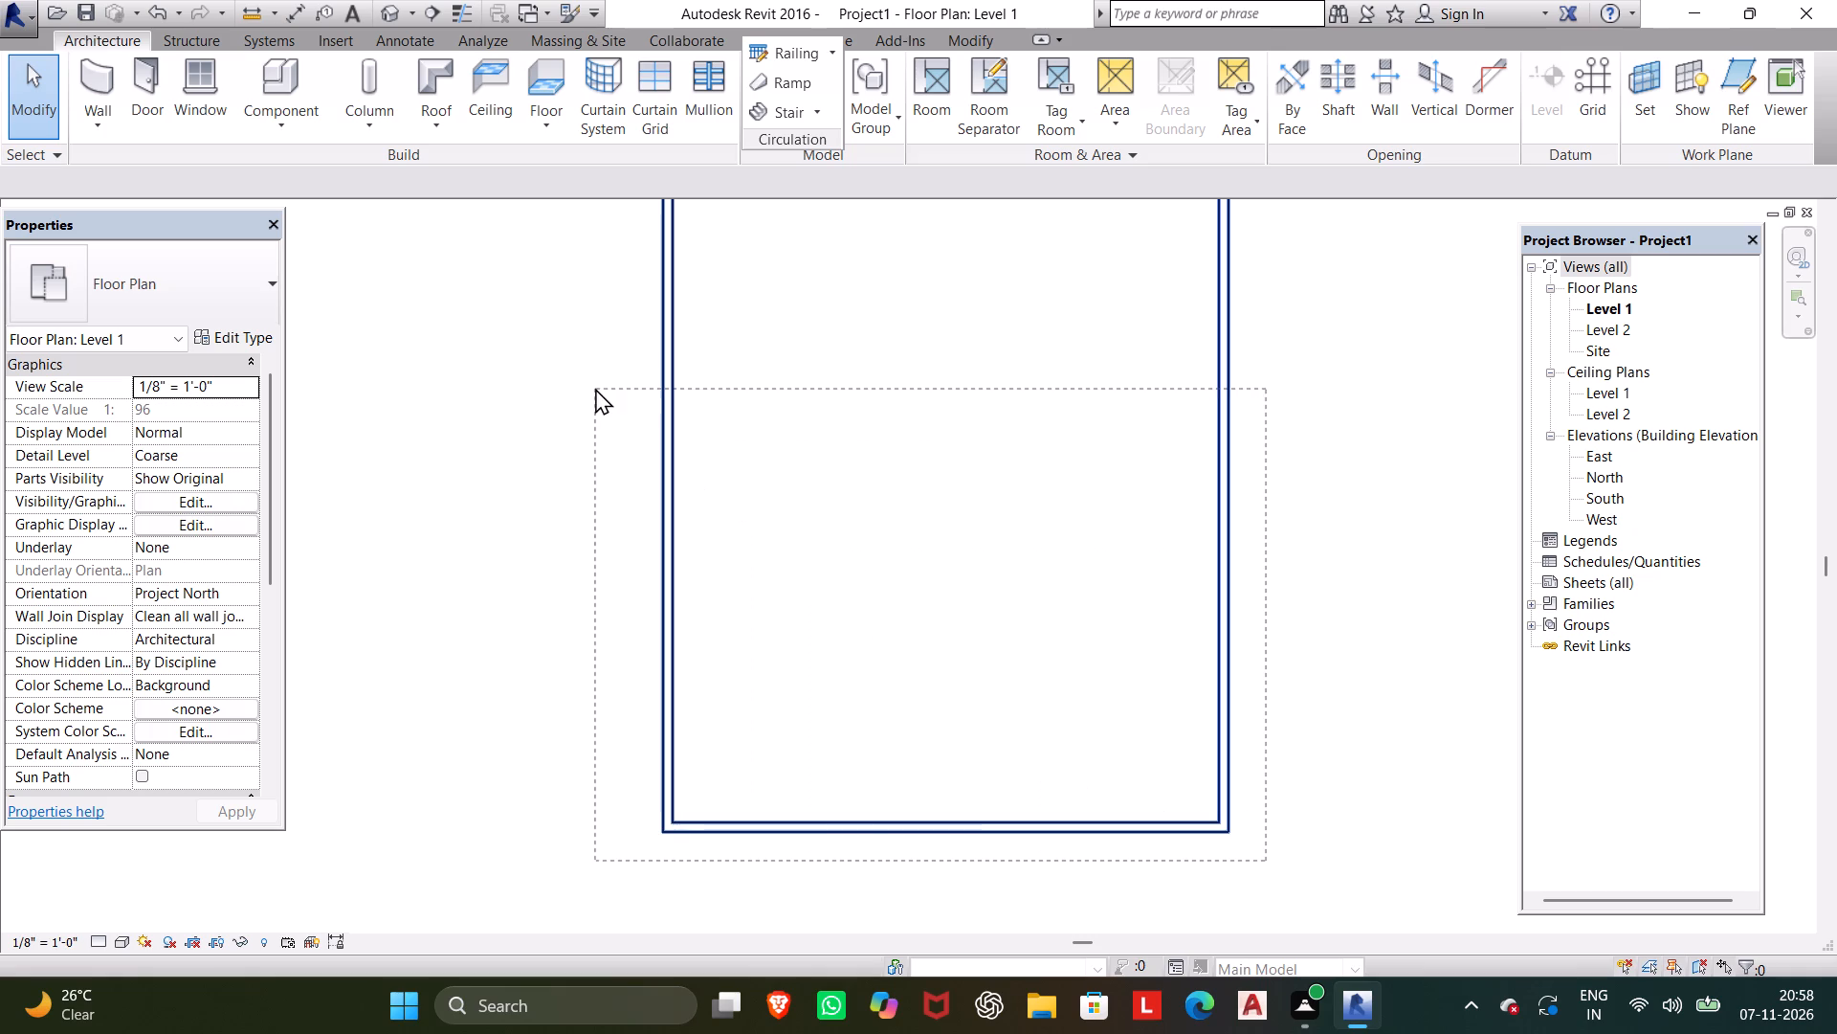
{"action": "left_click_drag", "start_coordinate": [595, 388], "coordinate": [640, 432]}
{"action": "scroll", "coordinate": [623, 389], "scroll_direction": "down", "scroll_amount": 1}
{"action": "scroll", "coordinate": [647, 379], "scroll_direction": "up", "scroll_amount": 8}
{"action": "scroll", "coordinate": [651, 373], "scroll_direction": "down", "scroll_amount": 11}
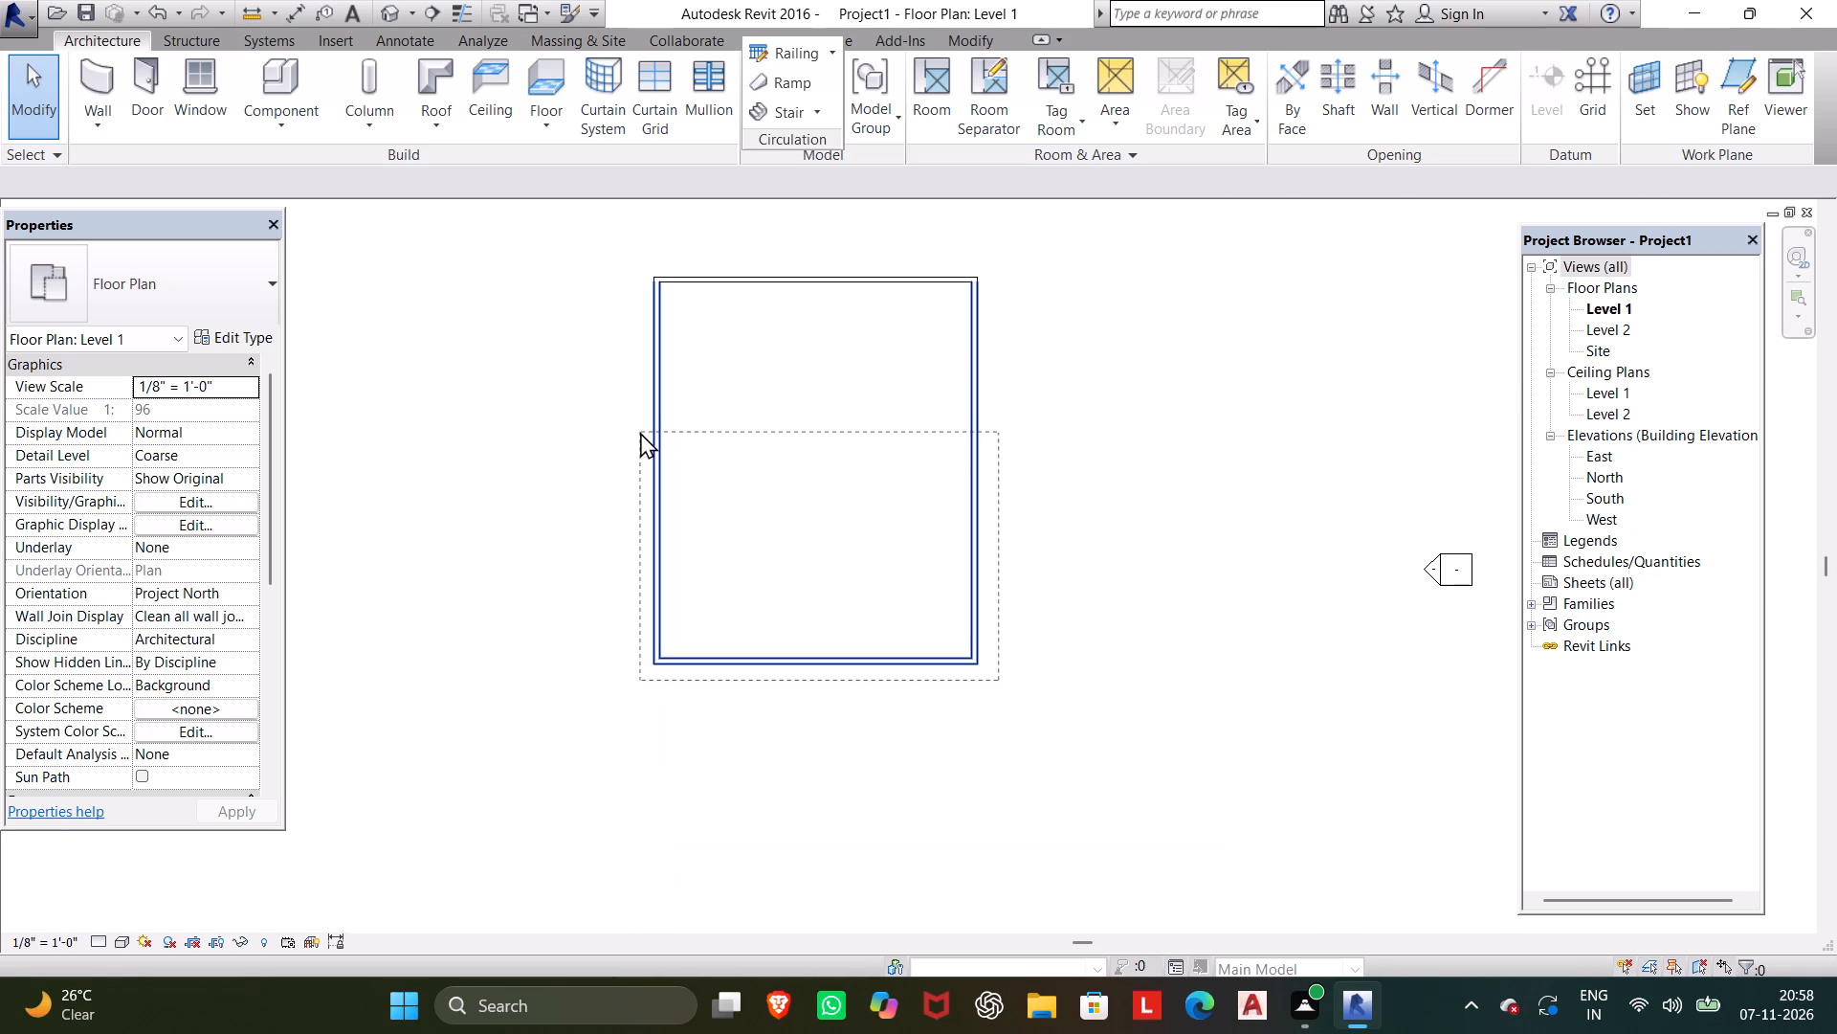
{"action": "left_click_drag", "start_coordinate": [640, 432], "coordinate": [629, 243]}
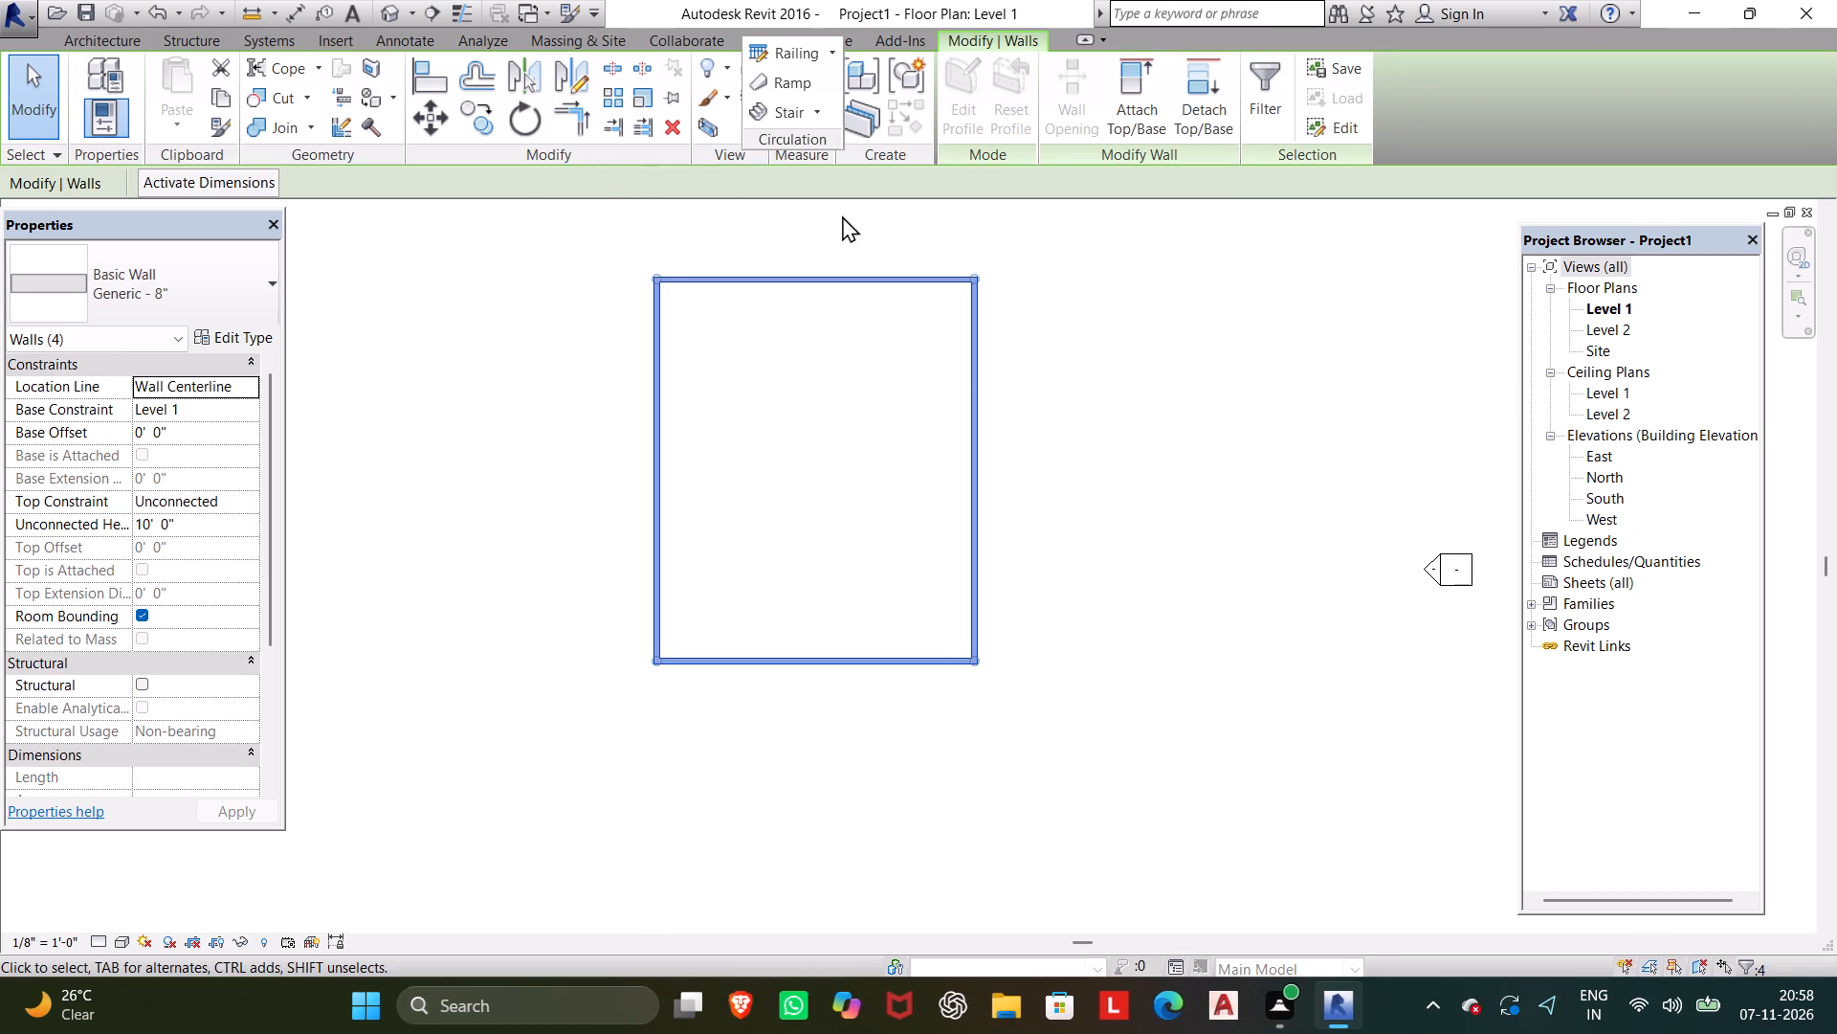
{"action": "left_click", "coordinate": [331, 157]}
{"action": "left_click", "coordinate": [331, 157]}
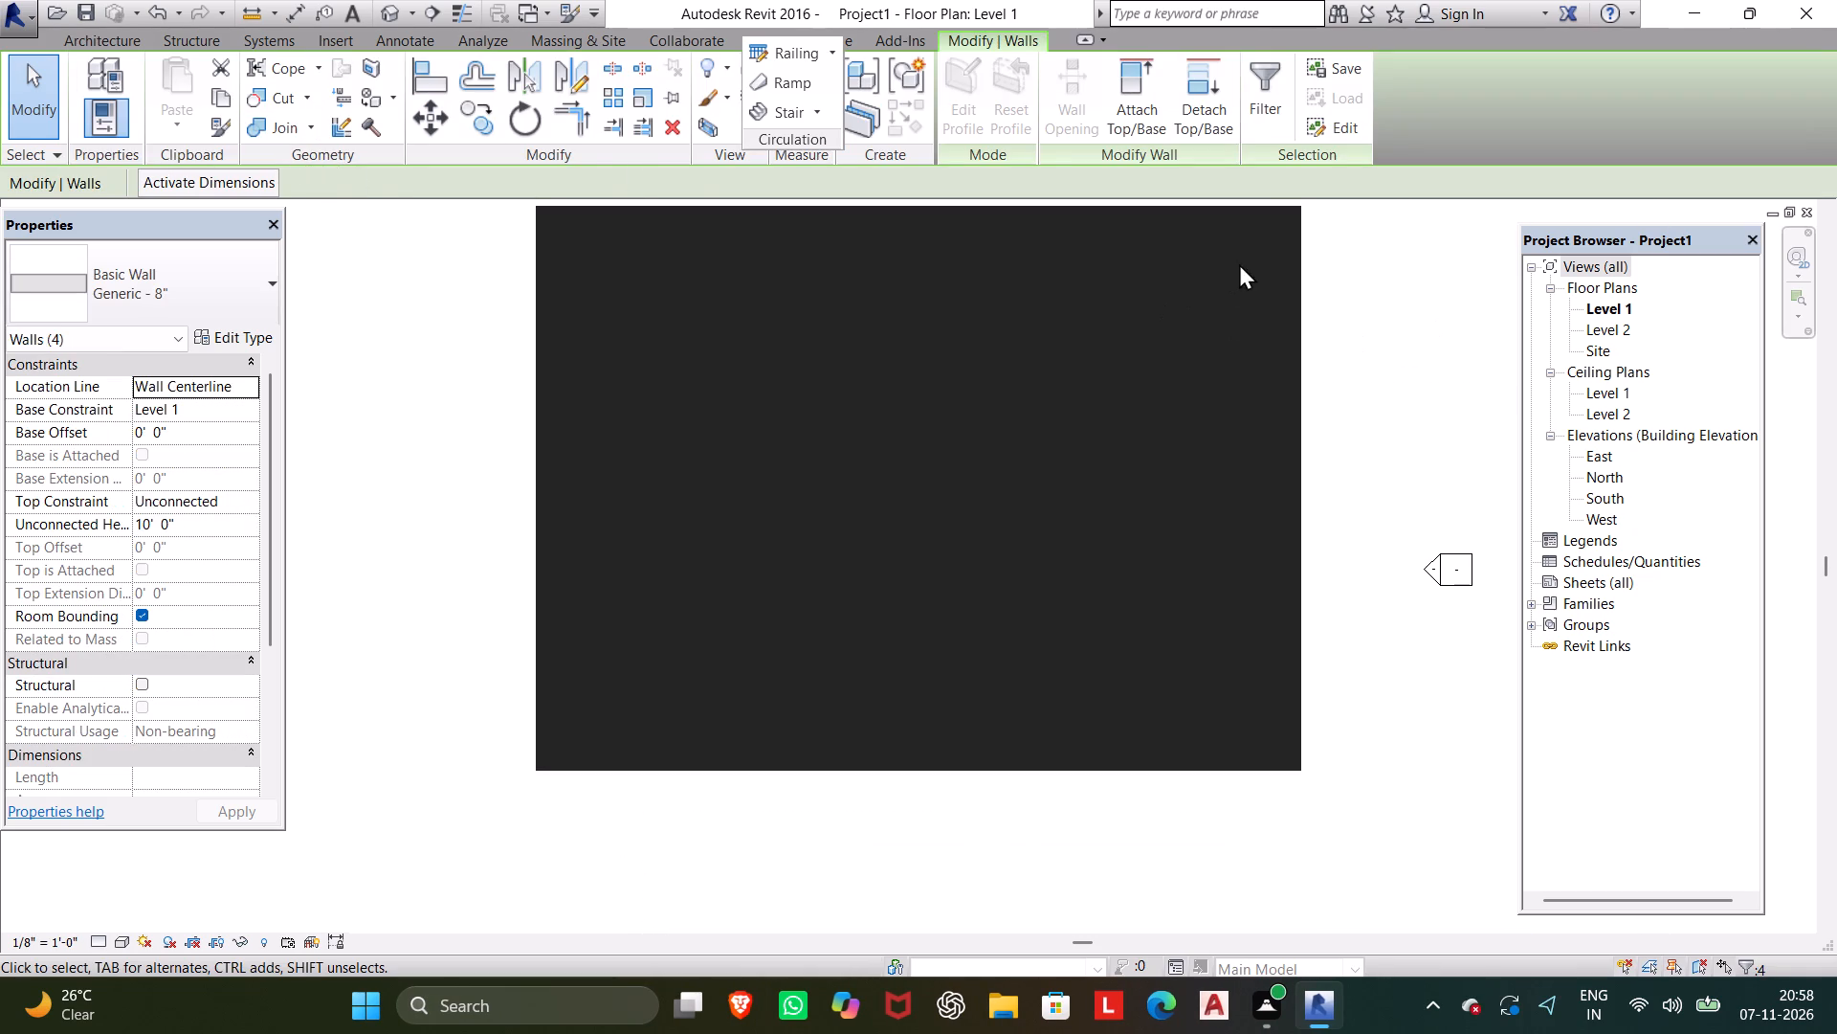
{"action": "left_click", "coordinate": [1273, 234]}
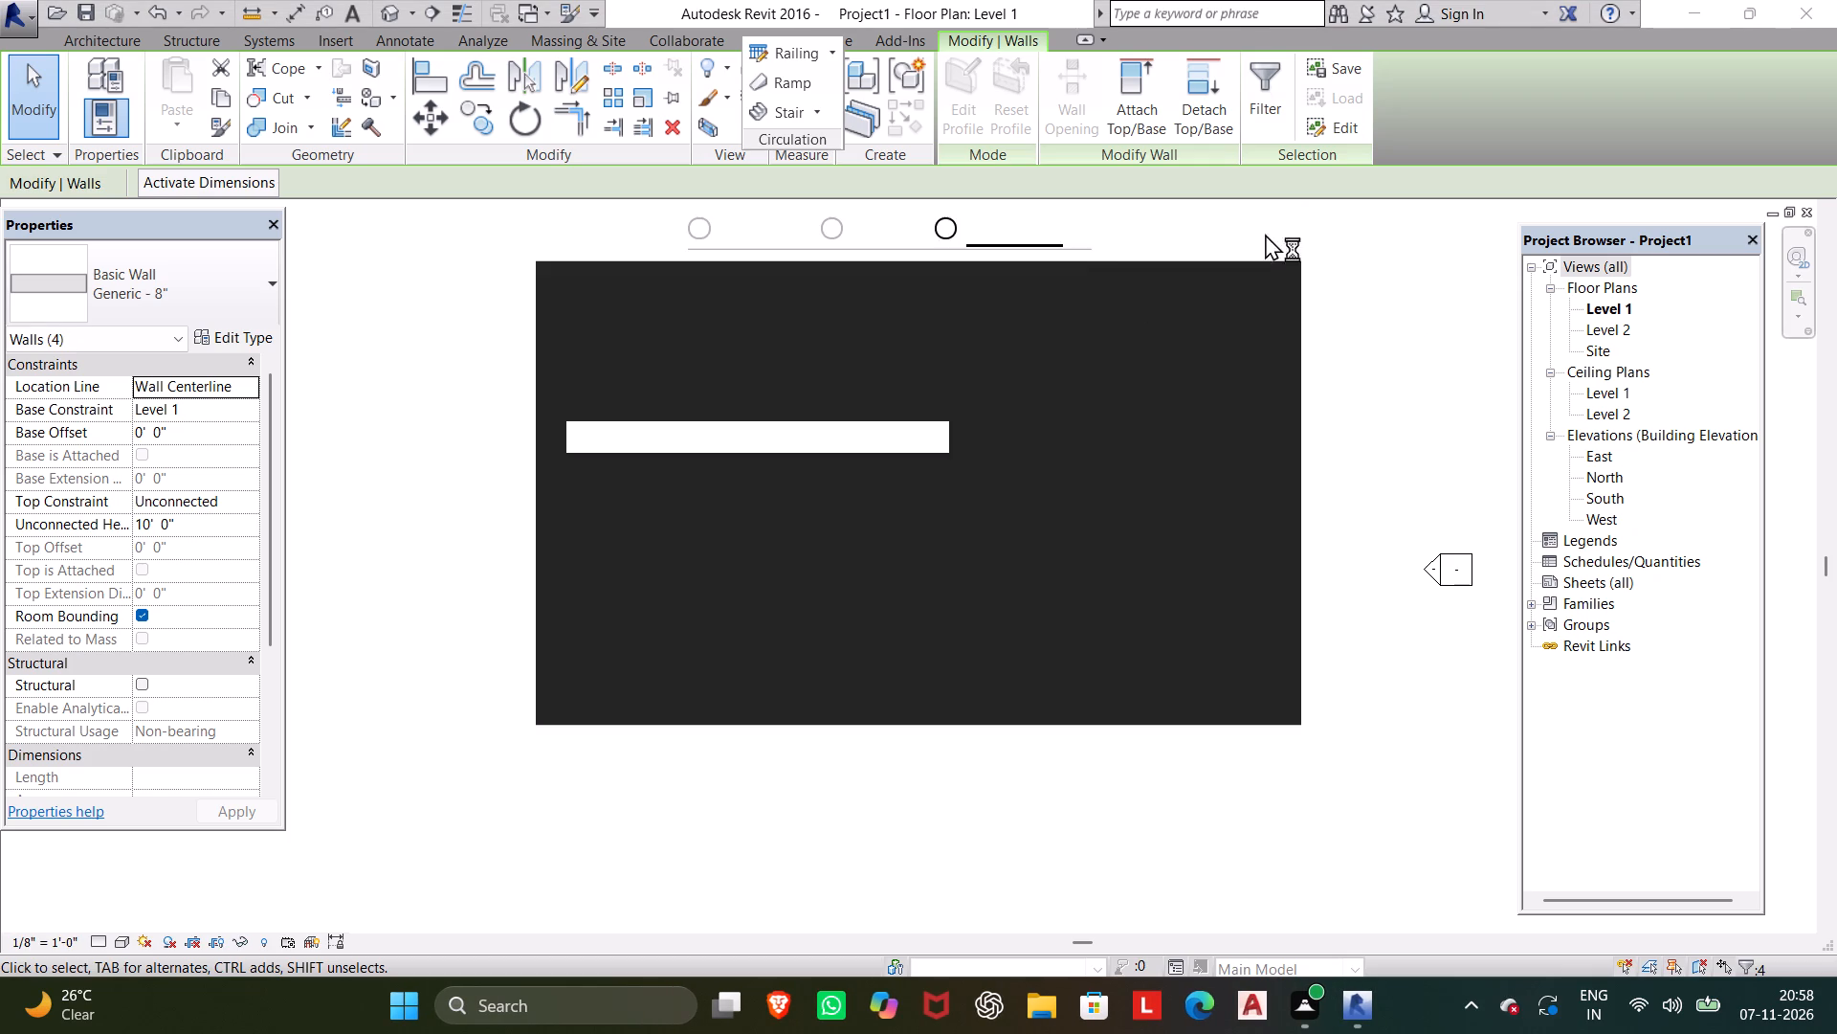
{"action": "left_click_drag", "start_coordinate": [1229, 231], "coordinate": [1244, 231]}
{"action": "left_click", "coordinate": [1246, 231]}
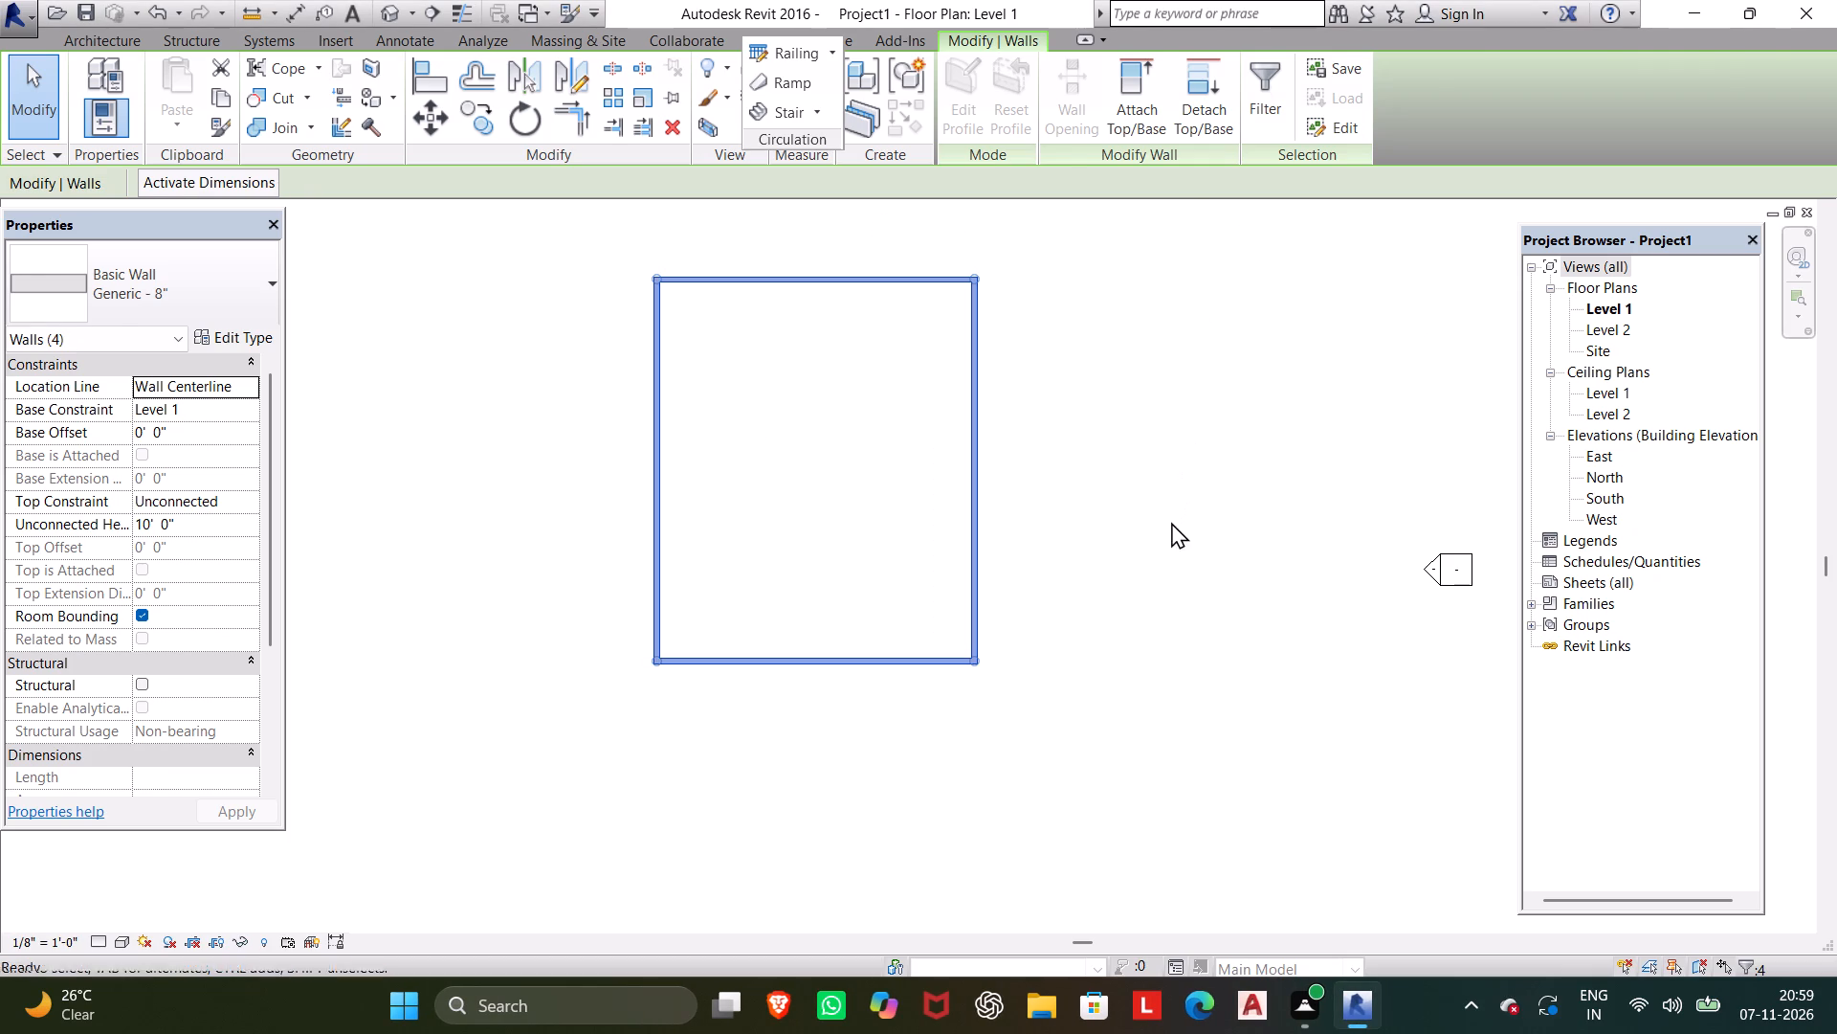
{"action": "key", "text": "Delete"}
Draw a rectangle of Generic - 8" walls about 39'-6" by 49'-6", with the location line set to Finish Face: Exterior.
{"action": "left_click", "coordinate": [77, 69]}
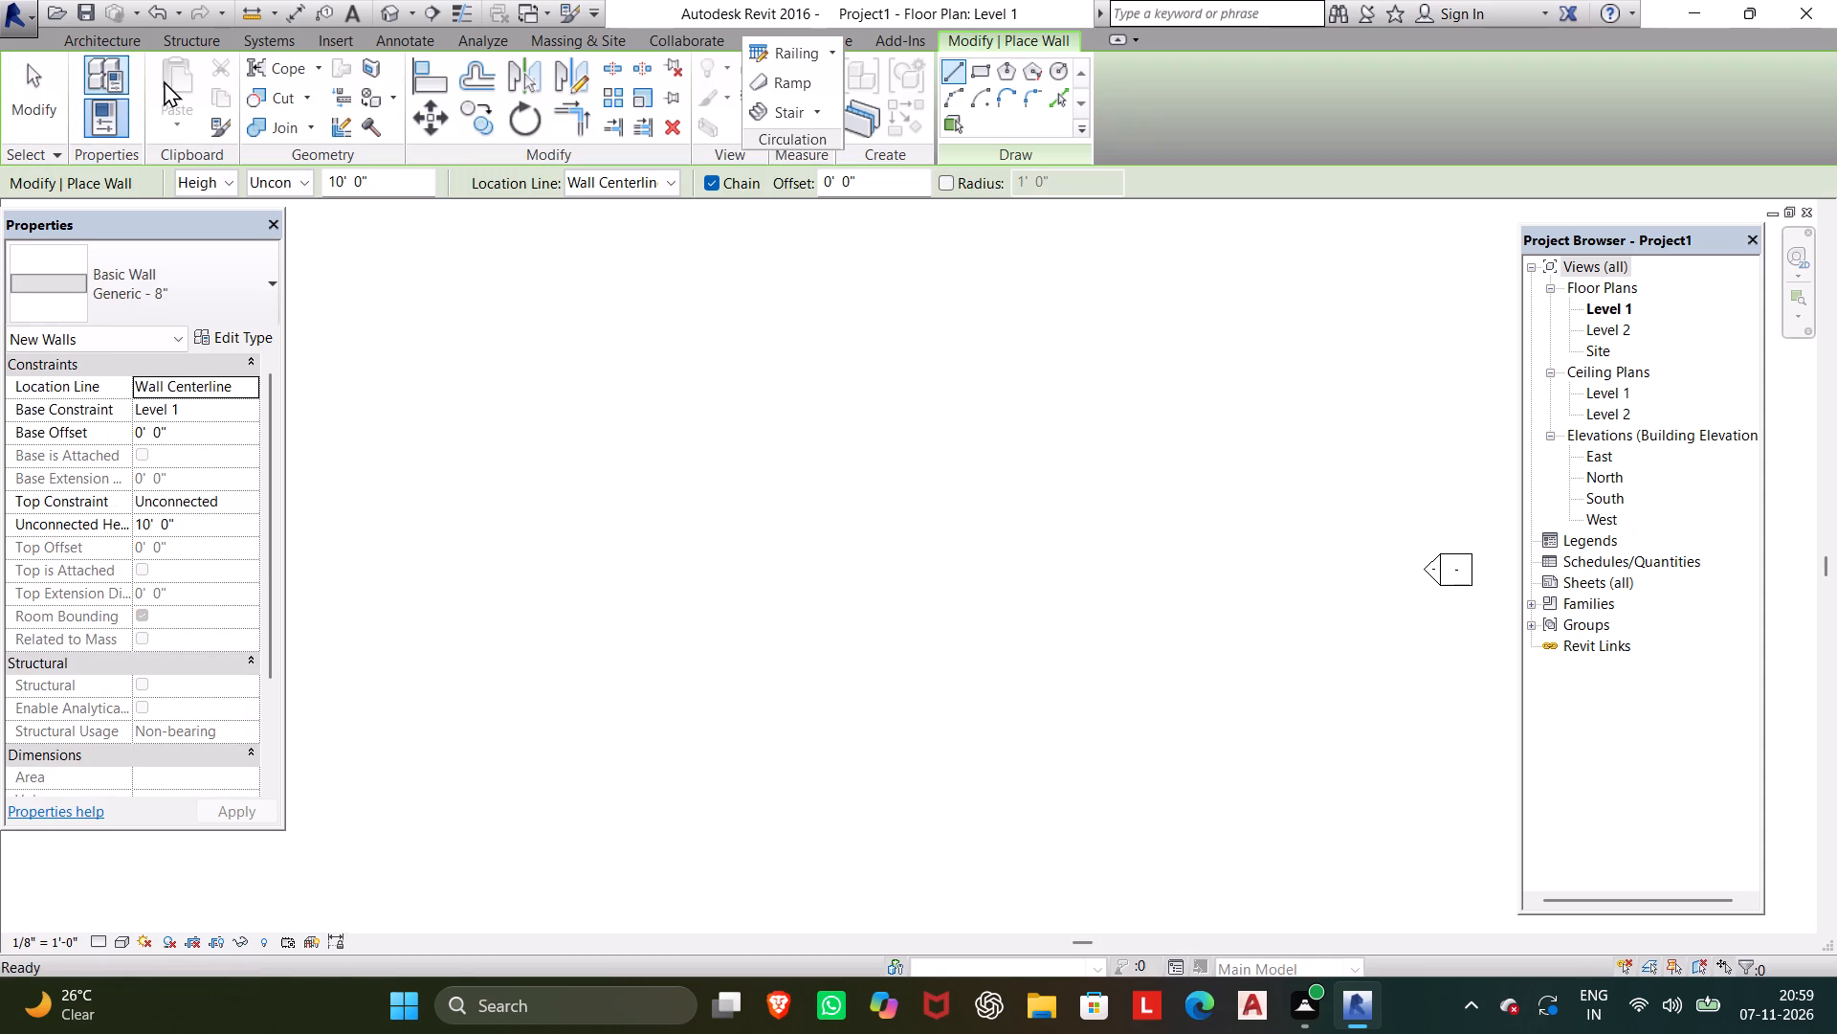
{"action": "left_click", "coordinate": [630, 178]}
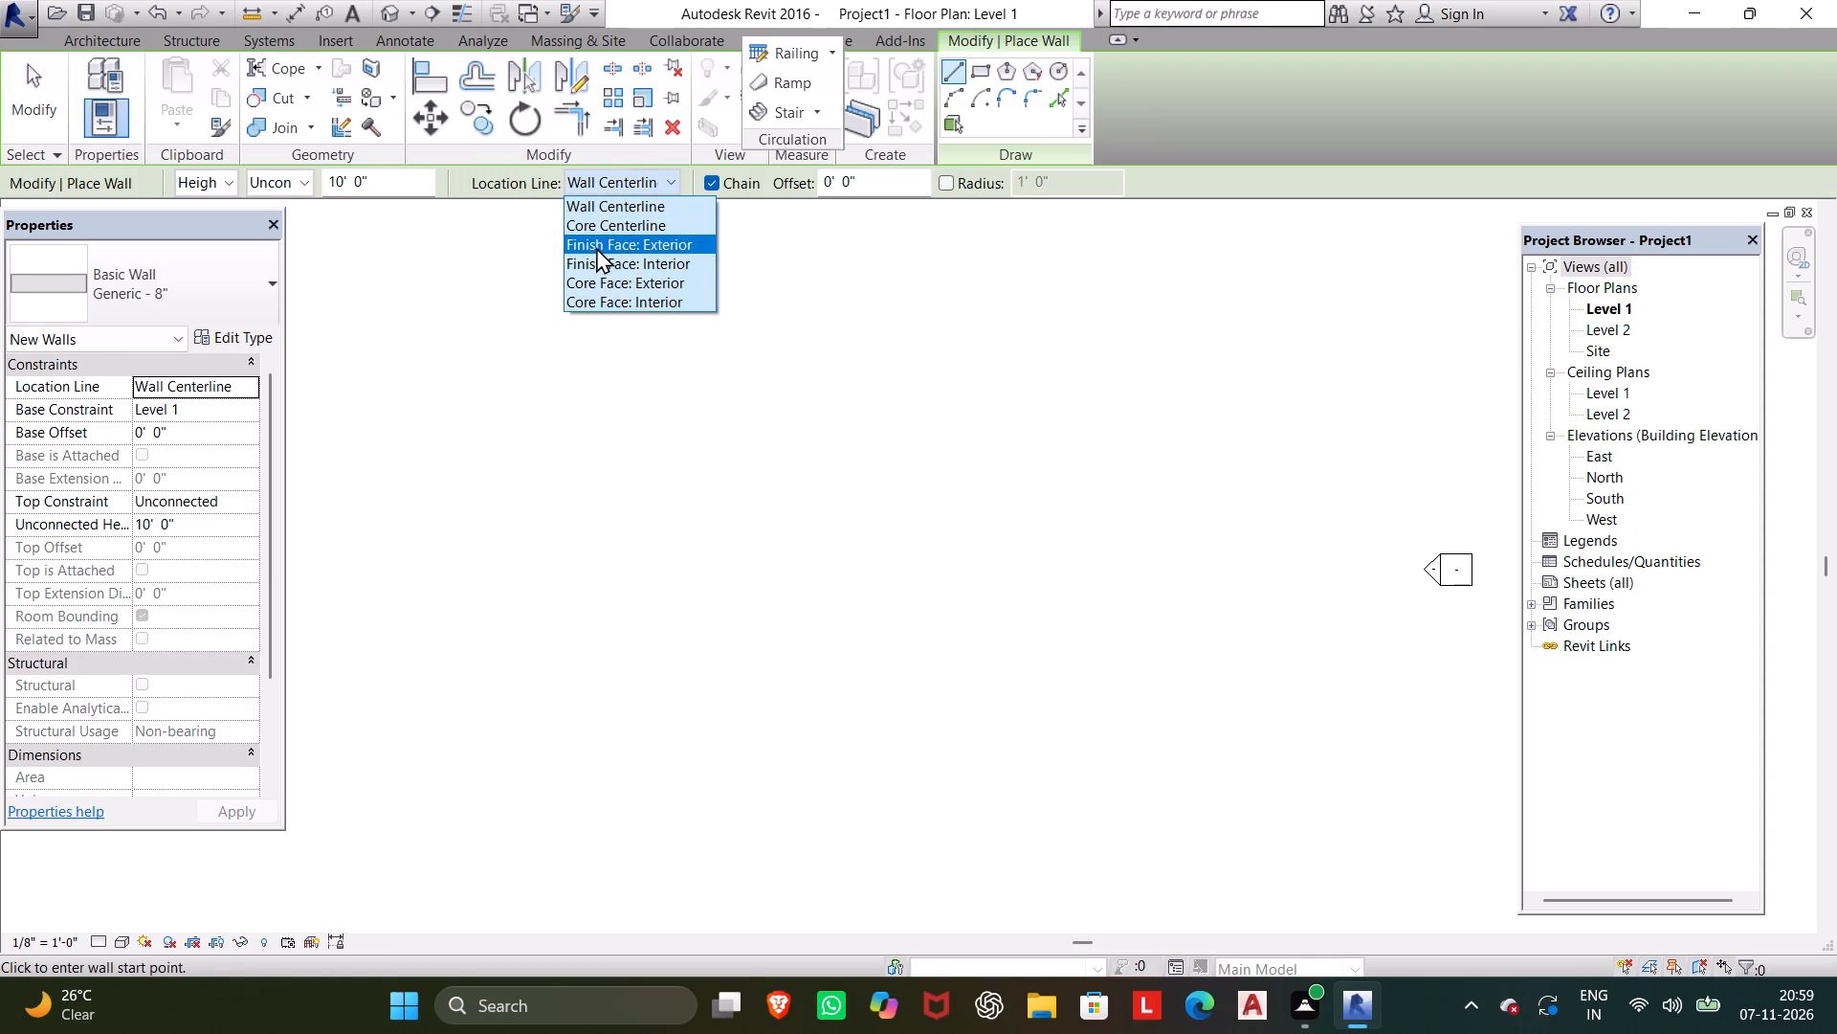
{"action": "left_click", "coordinate": [596, 247]}
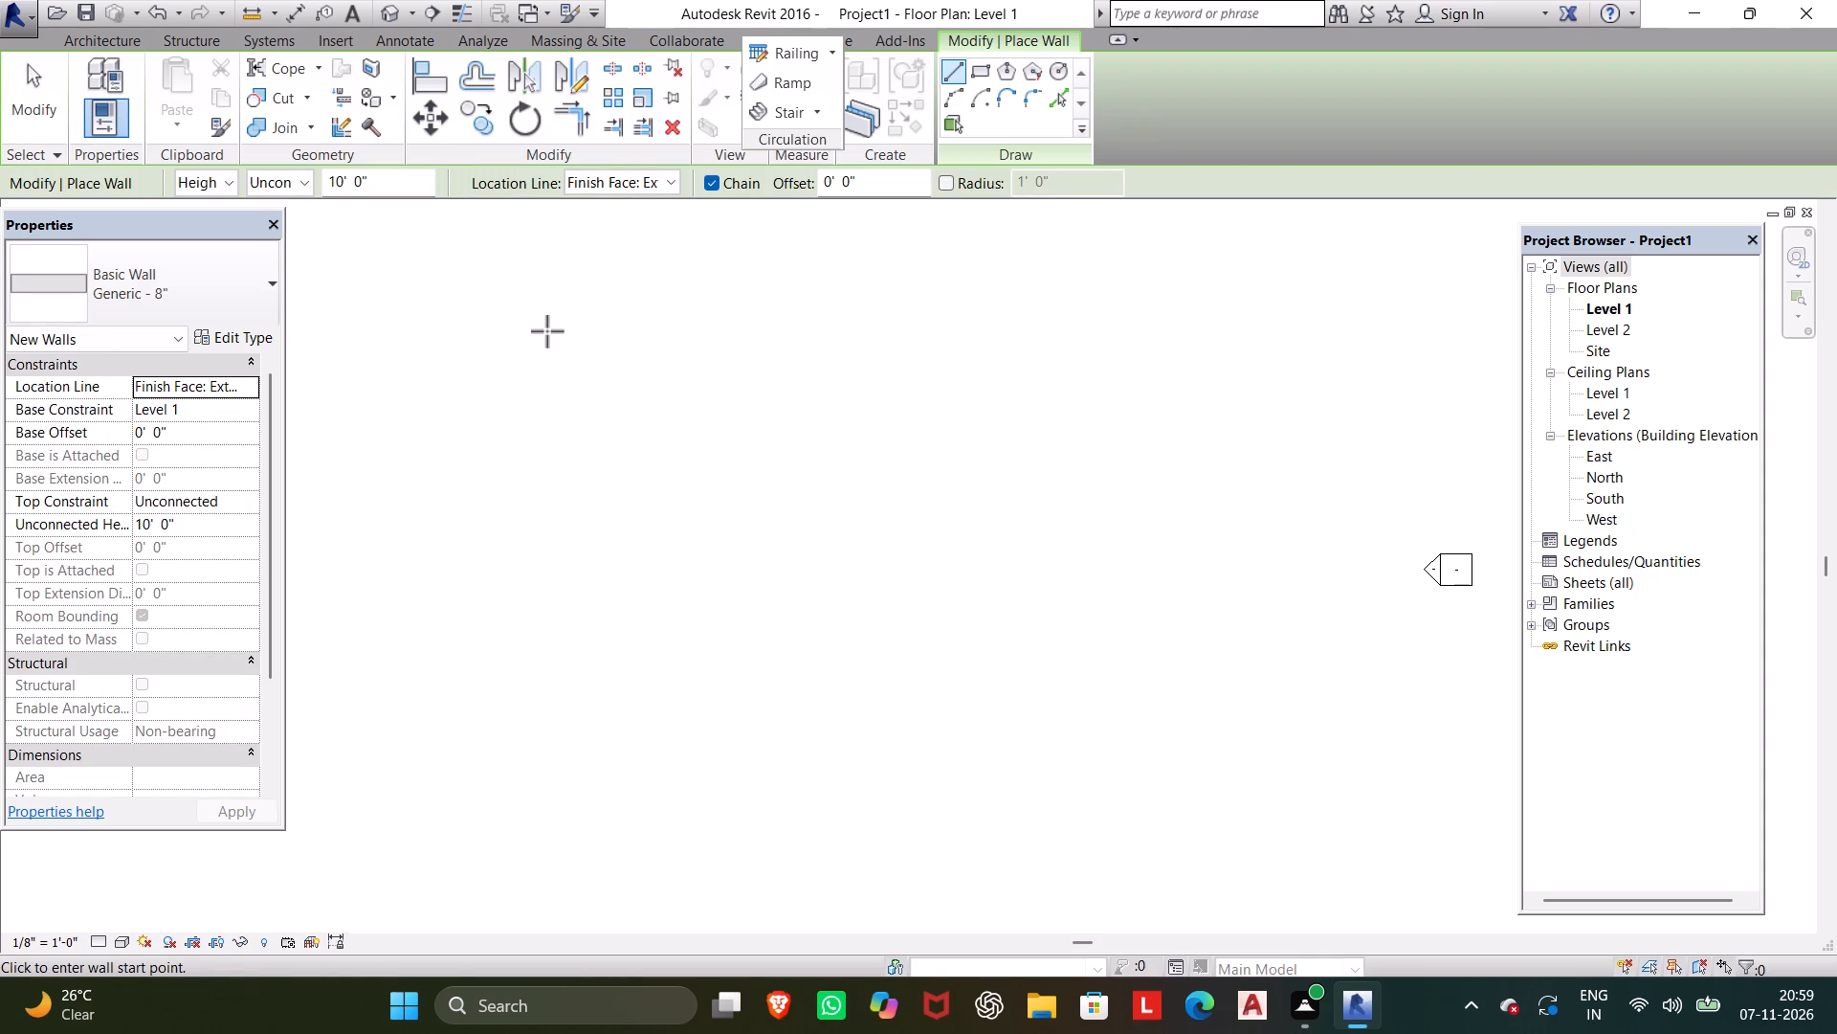
{"action": "left_click", "coordinate": [981, 77]}
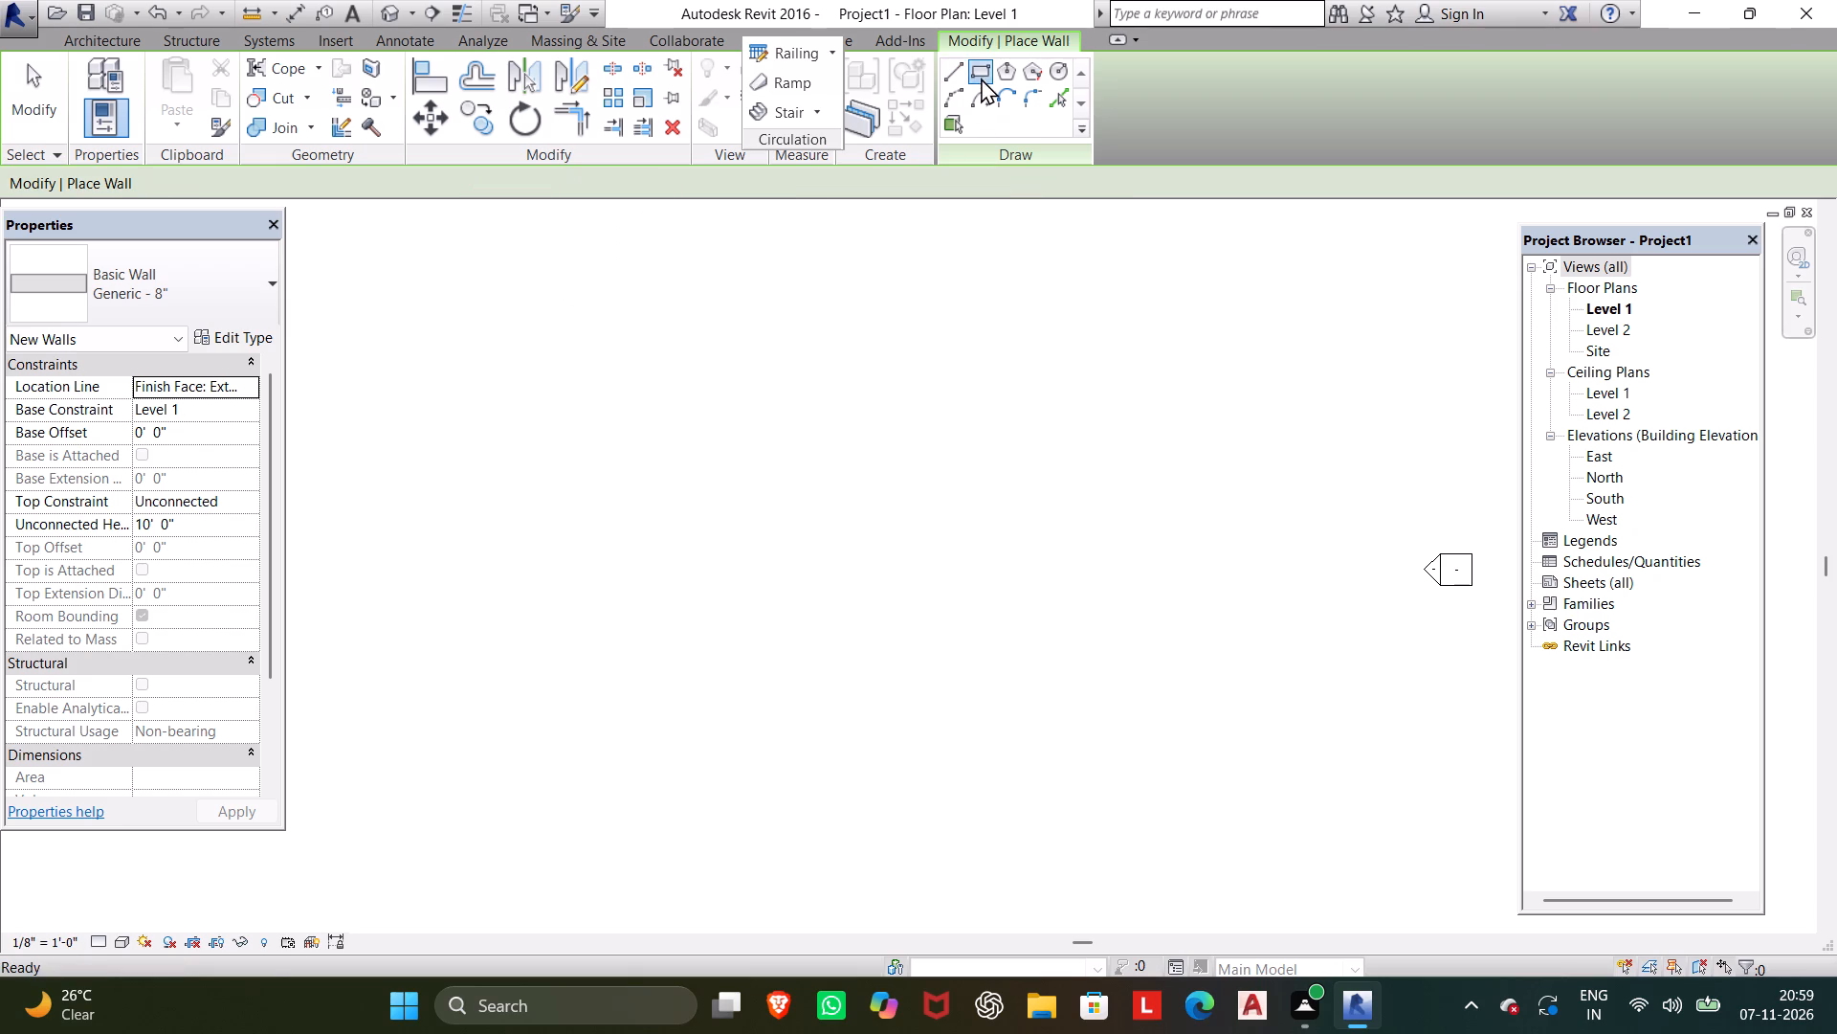
{"action": "left_click", "coordinate": [748, 393]}
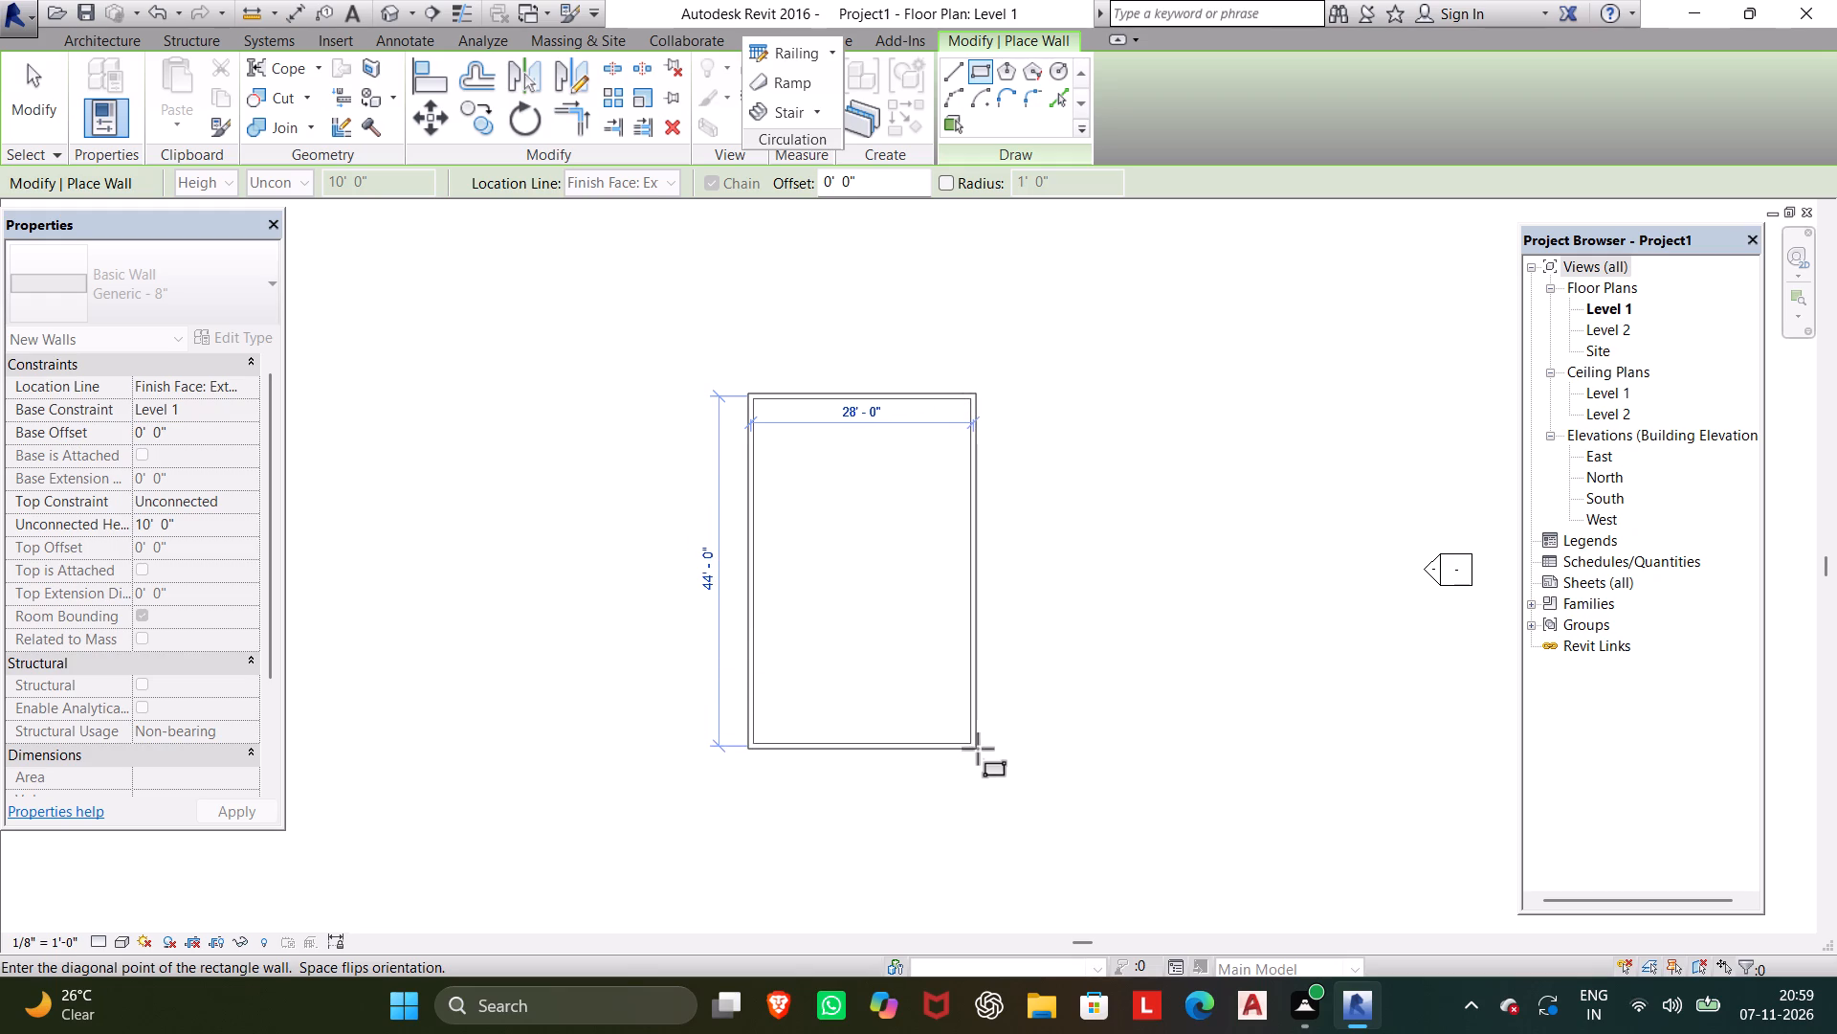
{"action": "left_click", "coordinate": [1069, 791]}
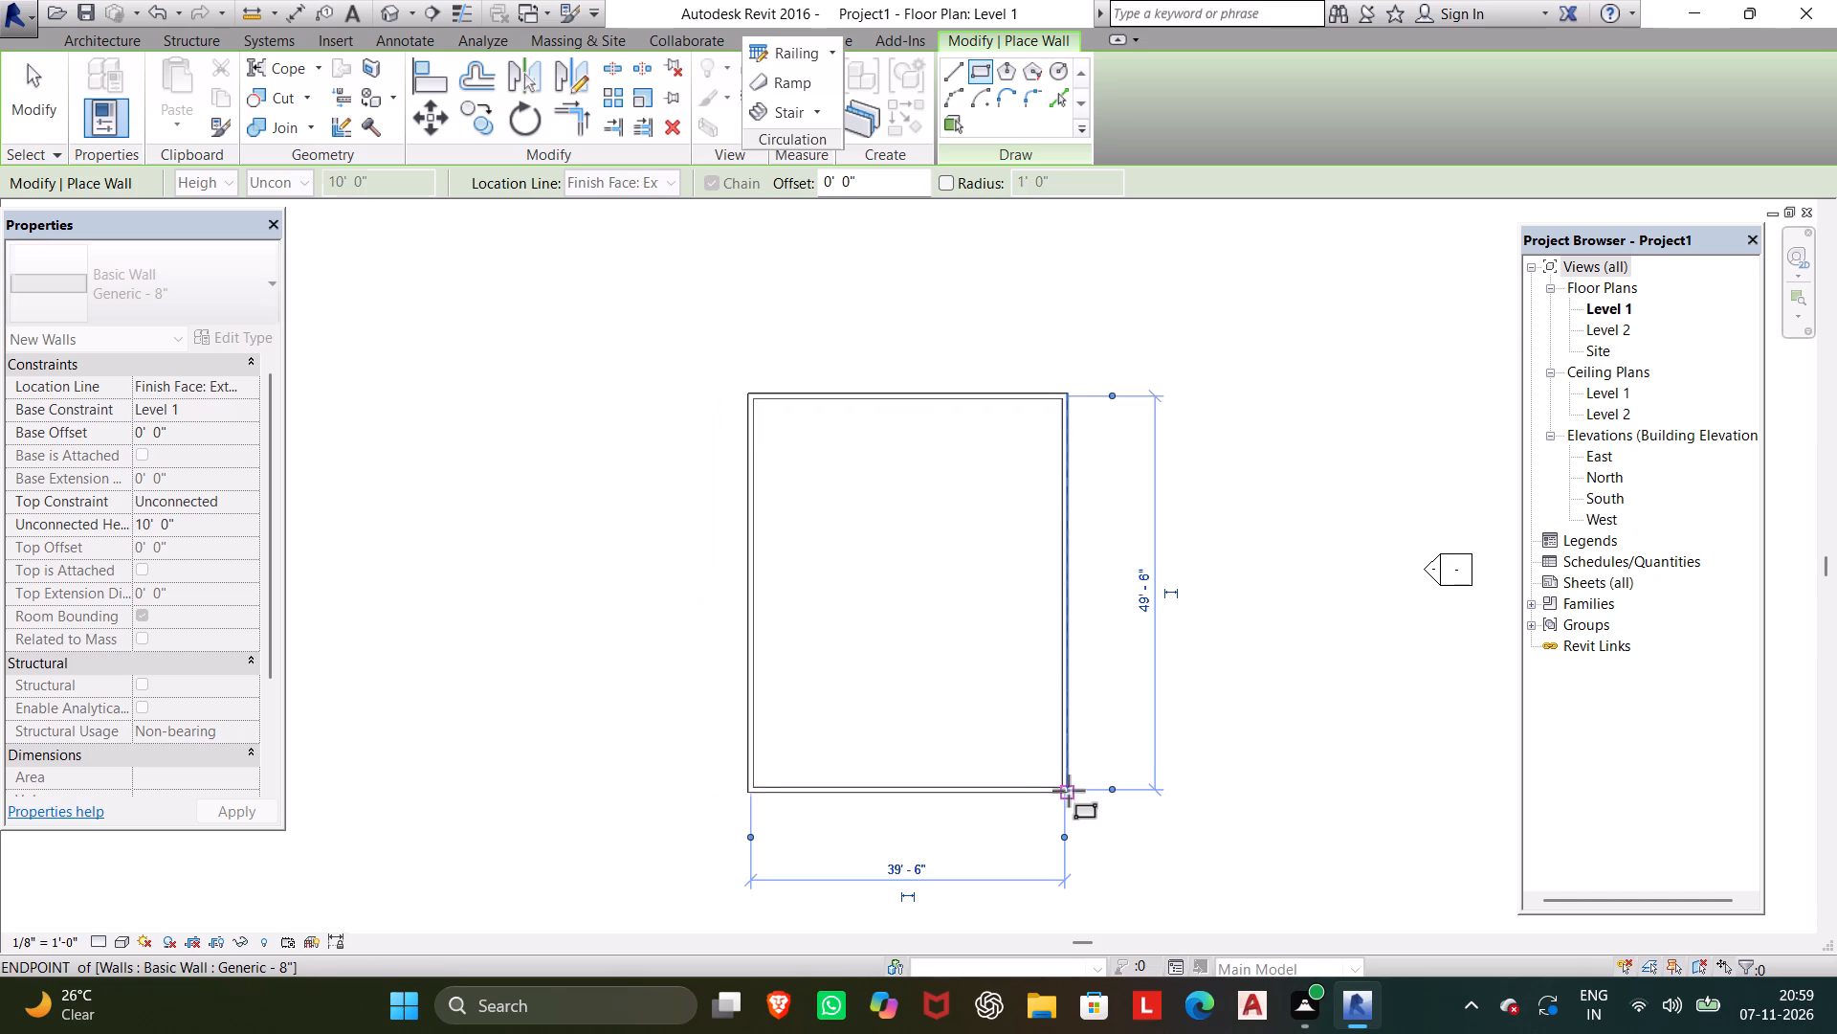
Set the wall rectangle's north-south dimension to 48' and its east-west dimension to 40'.
{"action": "left_click", "coordinate": [1146, 600]}
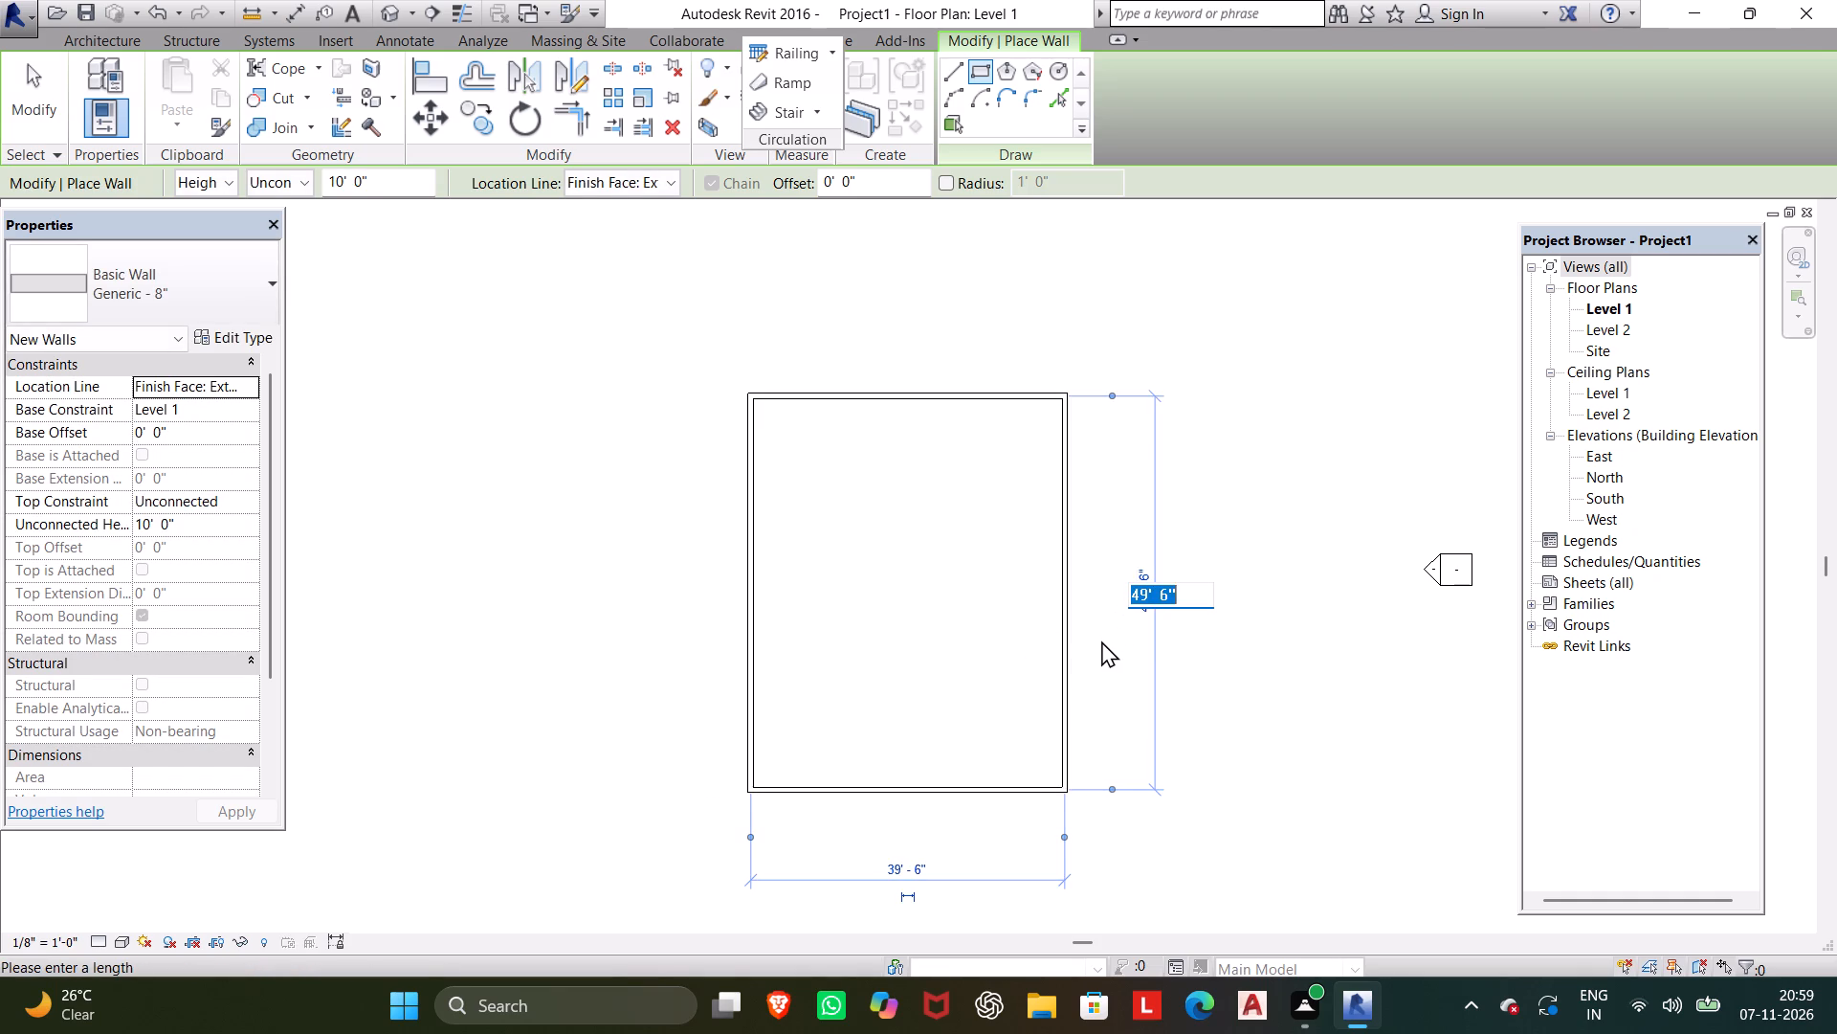
{"action": "type", "text": "48'"}
{"action": "key", "text": "Return"}
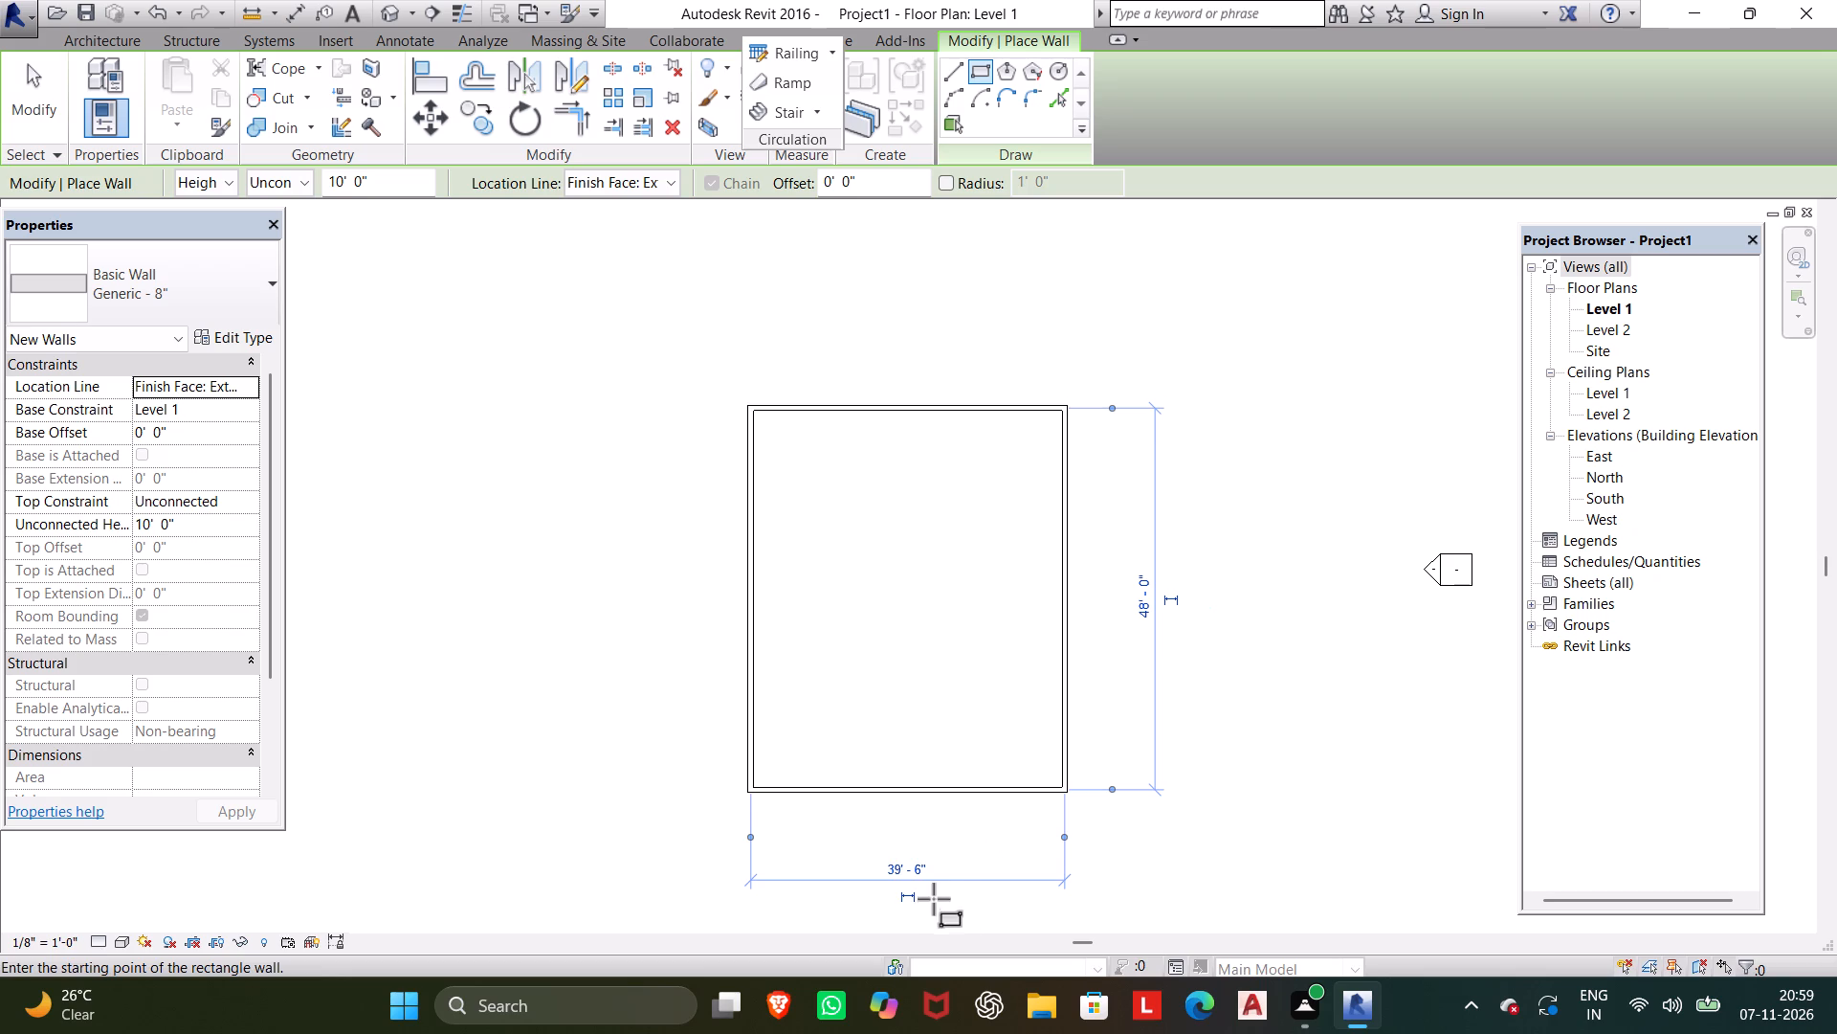
{"action": "left_click", "coordinate": [918, 872]}
{"action": "type", "text": "40'"}
{"action": "key", "text": "Return"}
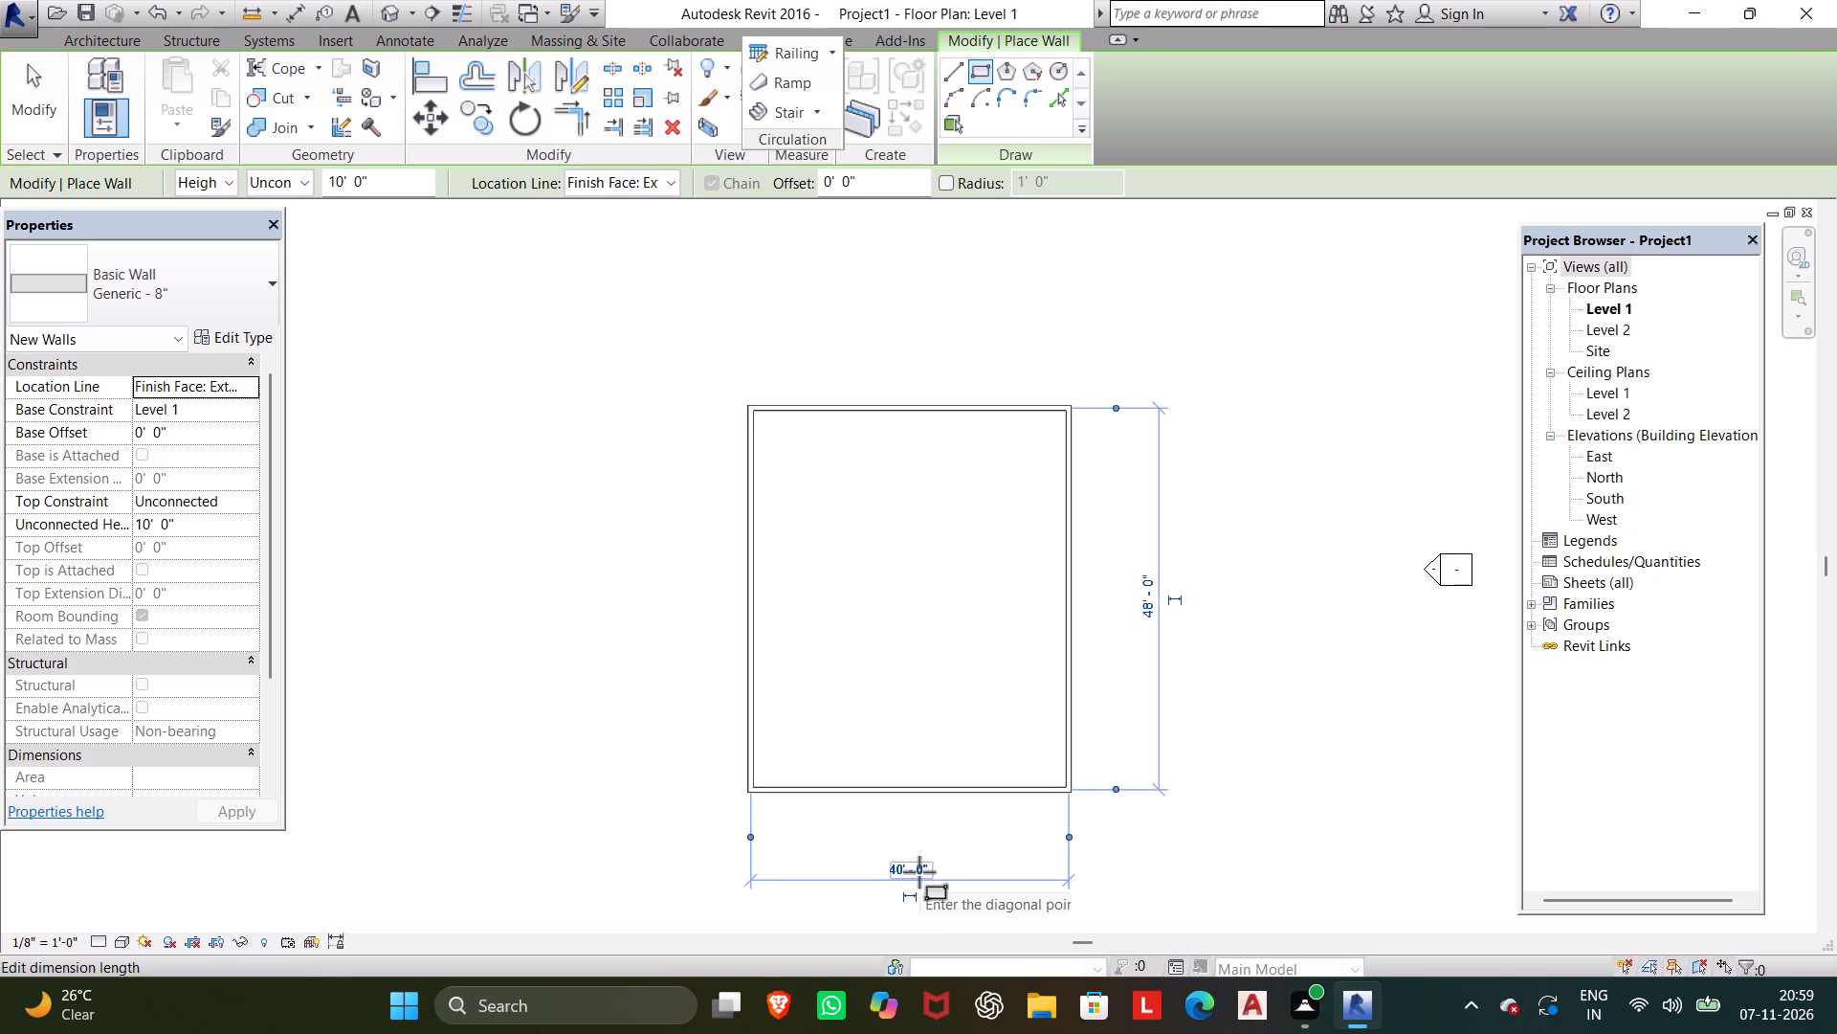
{"action": "key", "text": "Escape"}
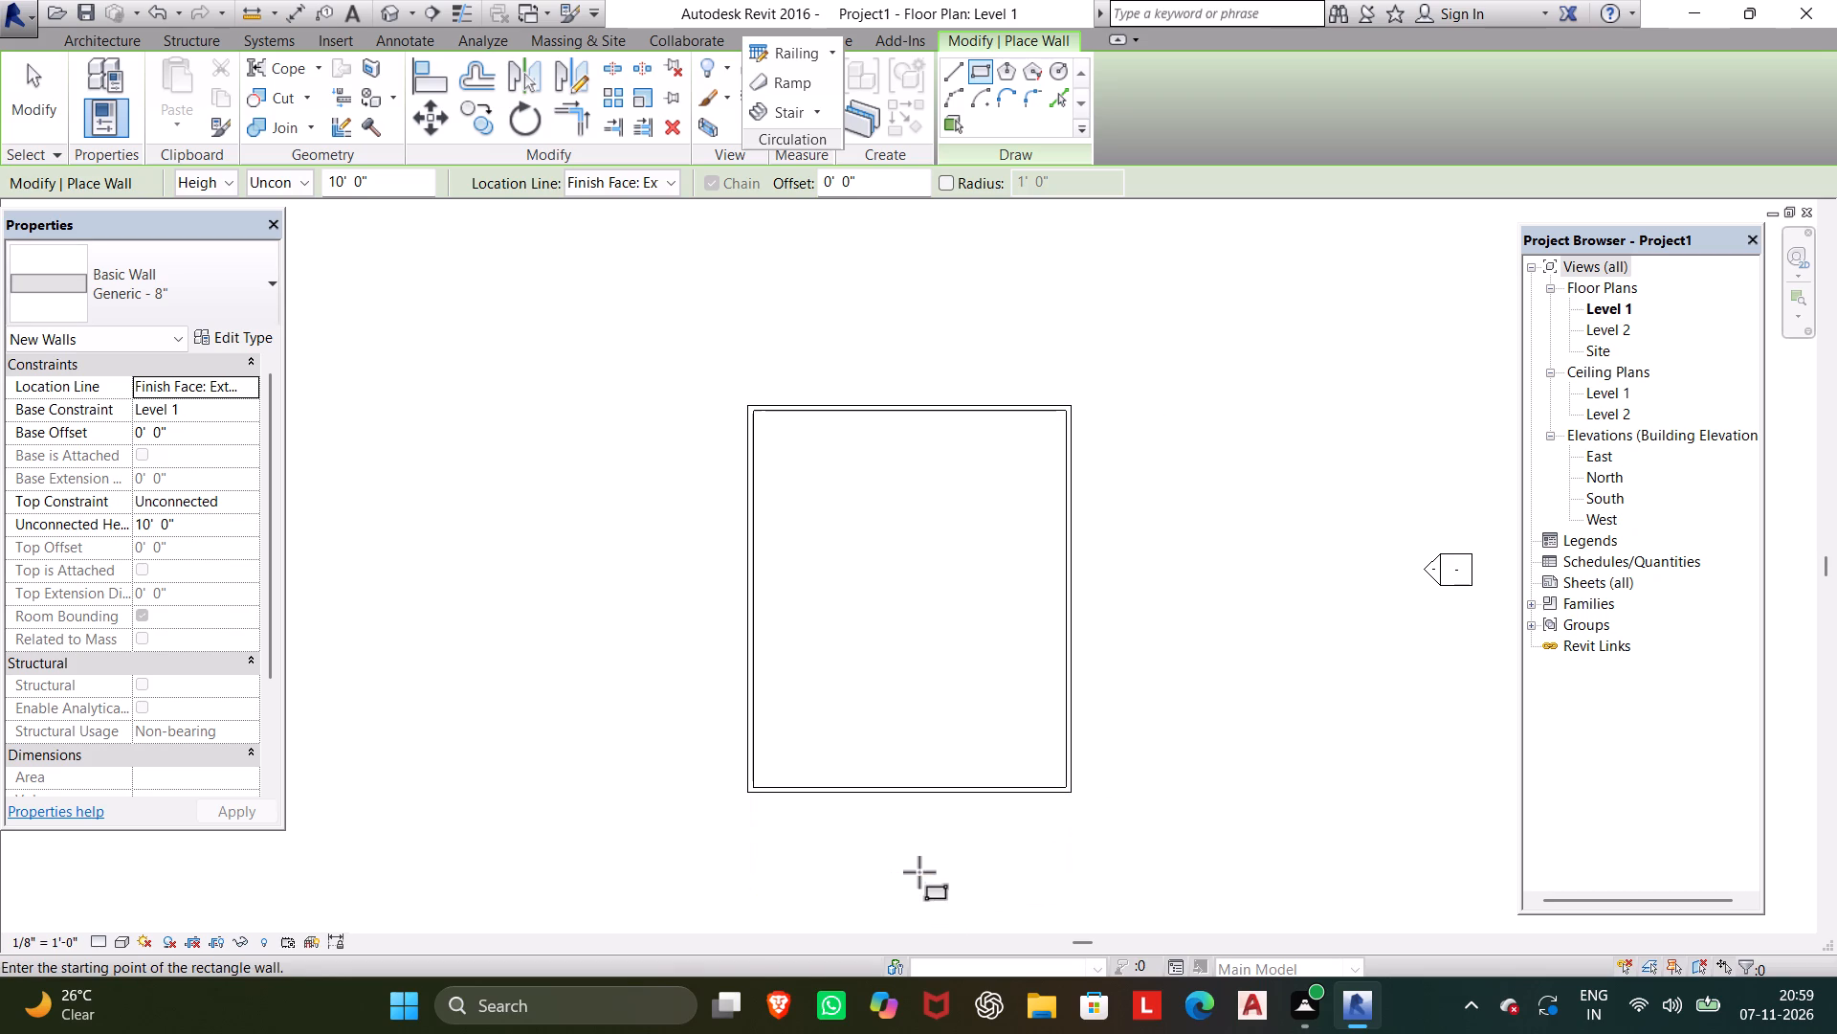
{"action": "key", "text": "Escape"}
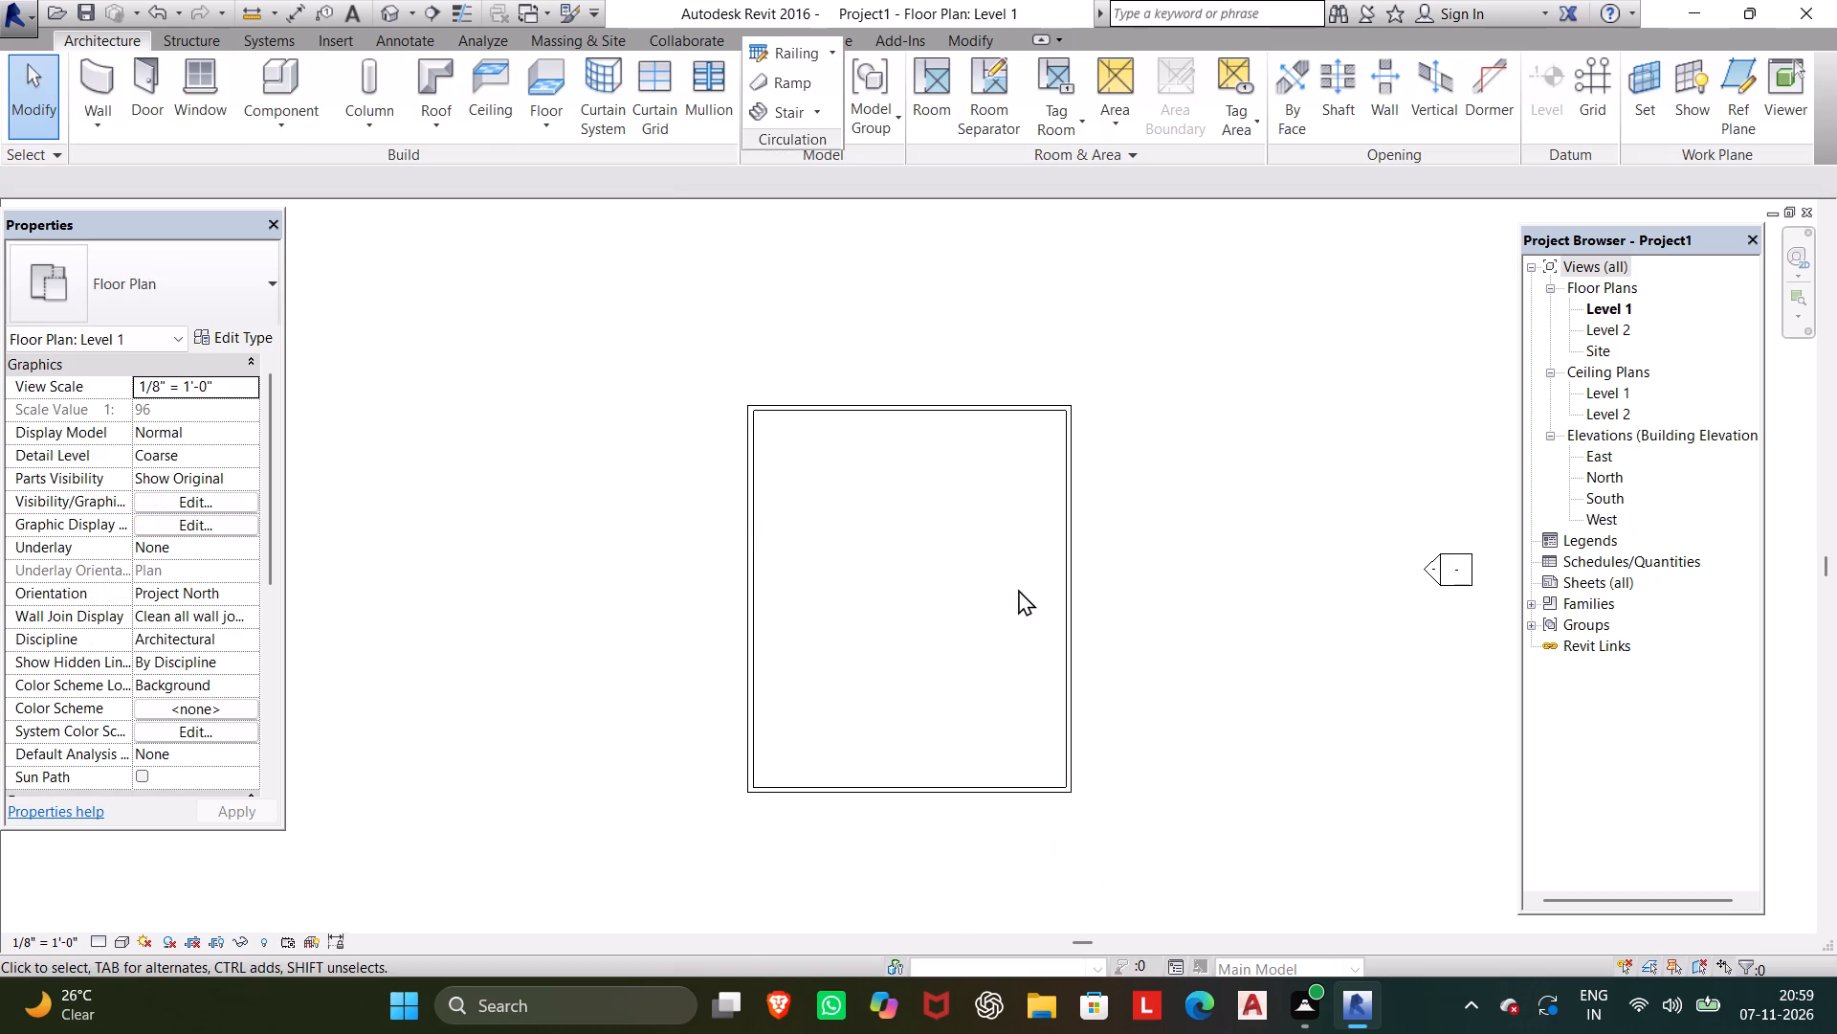
Check the rectangle's overall dimensions by selecting the east wall and the south wall.
{"action": "left_click", "coordinate": [1077, 593]}
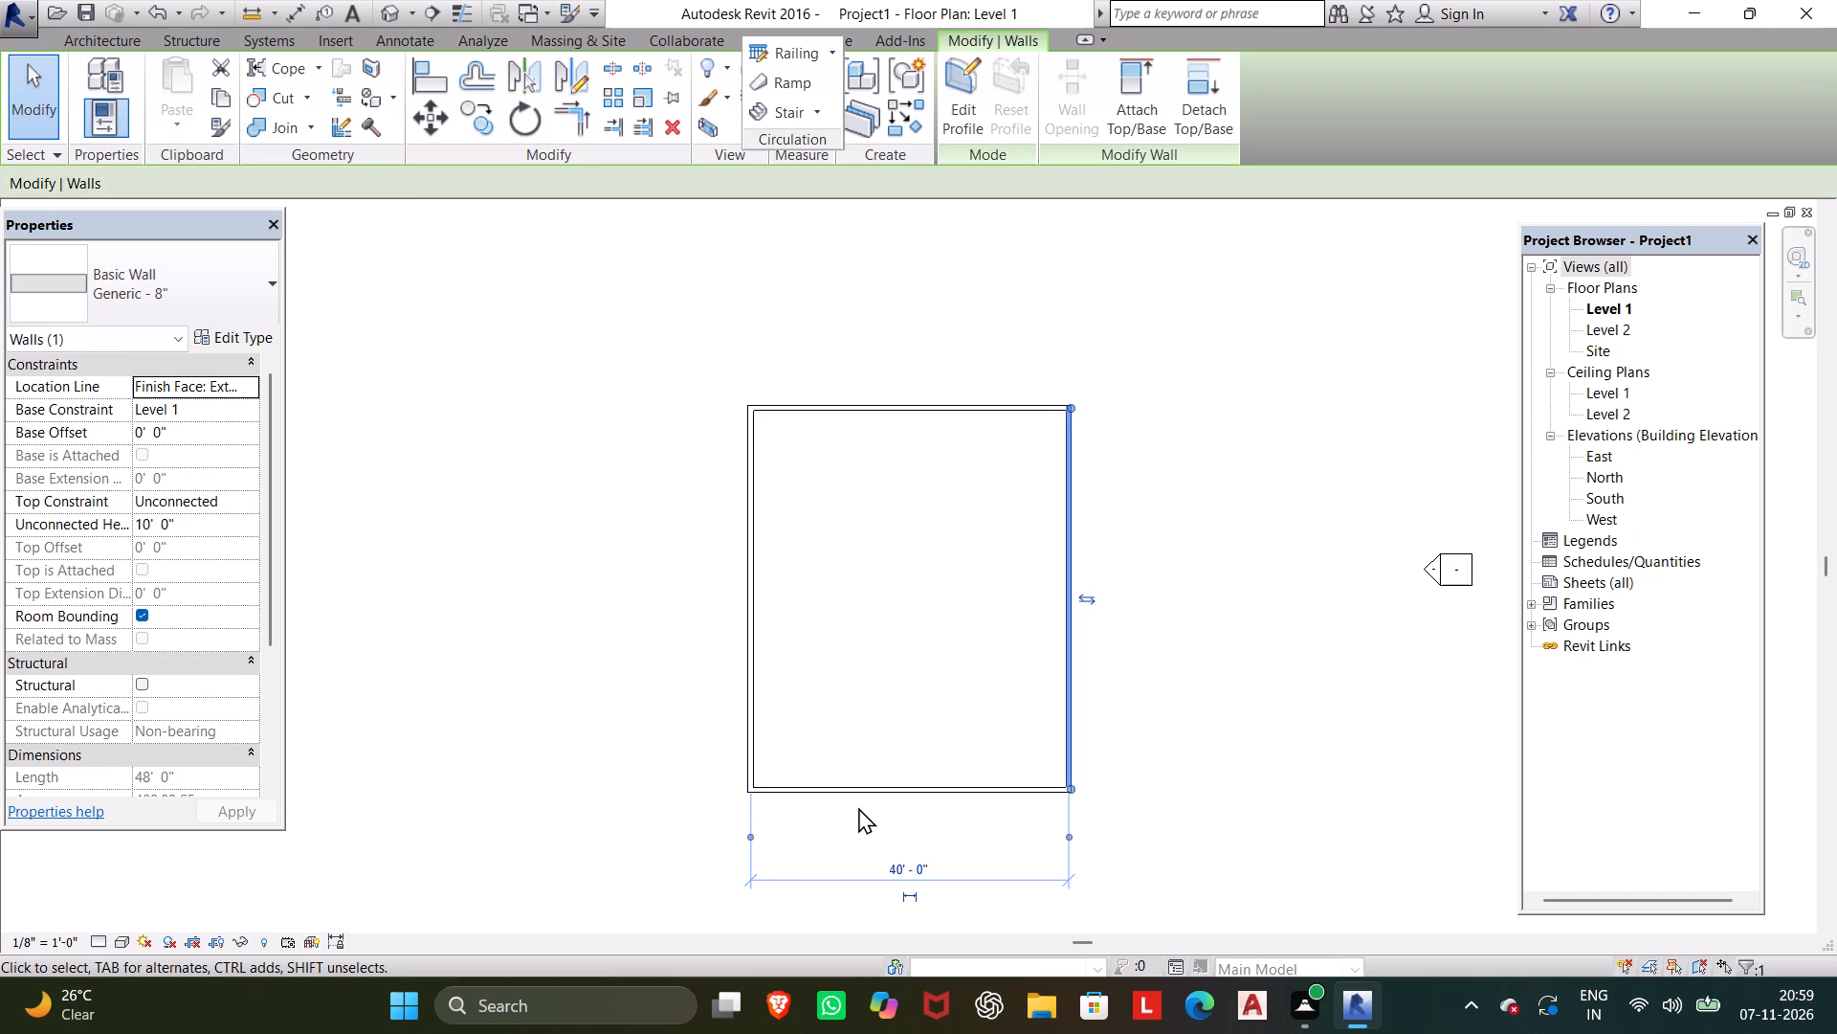
{"action": "left_click", "coordinate": [865, 777]}
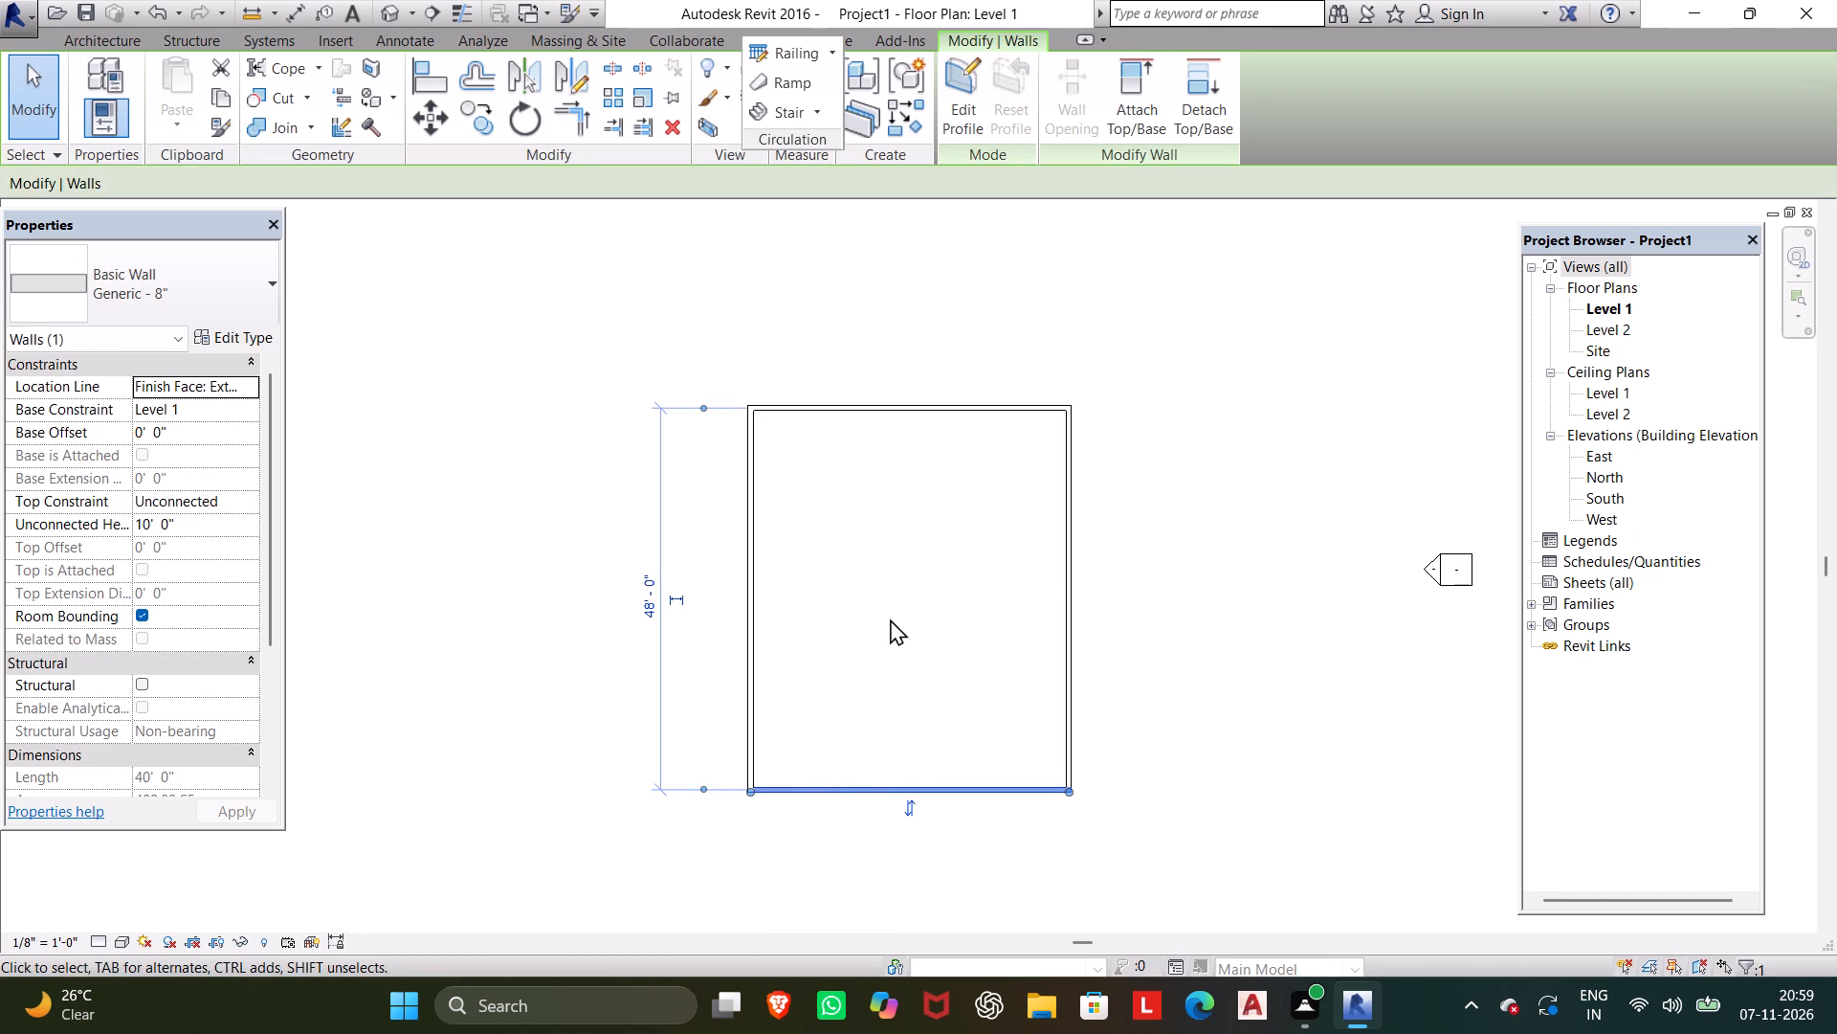
{"action": "scroll", "coordinate": [780, 791], "scroll_direction": "up", "scroll_amount": 4}
{"action": "scroll", "coordinate": [834, 780], "scroll_direction": "down", "scroll_amount": 3}
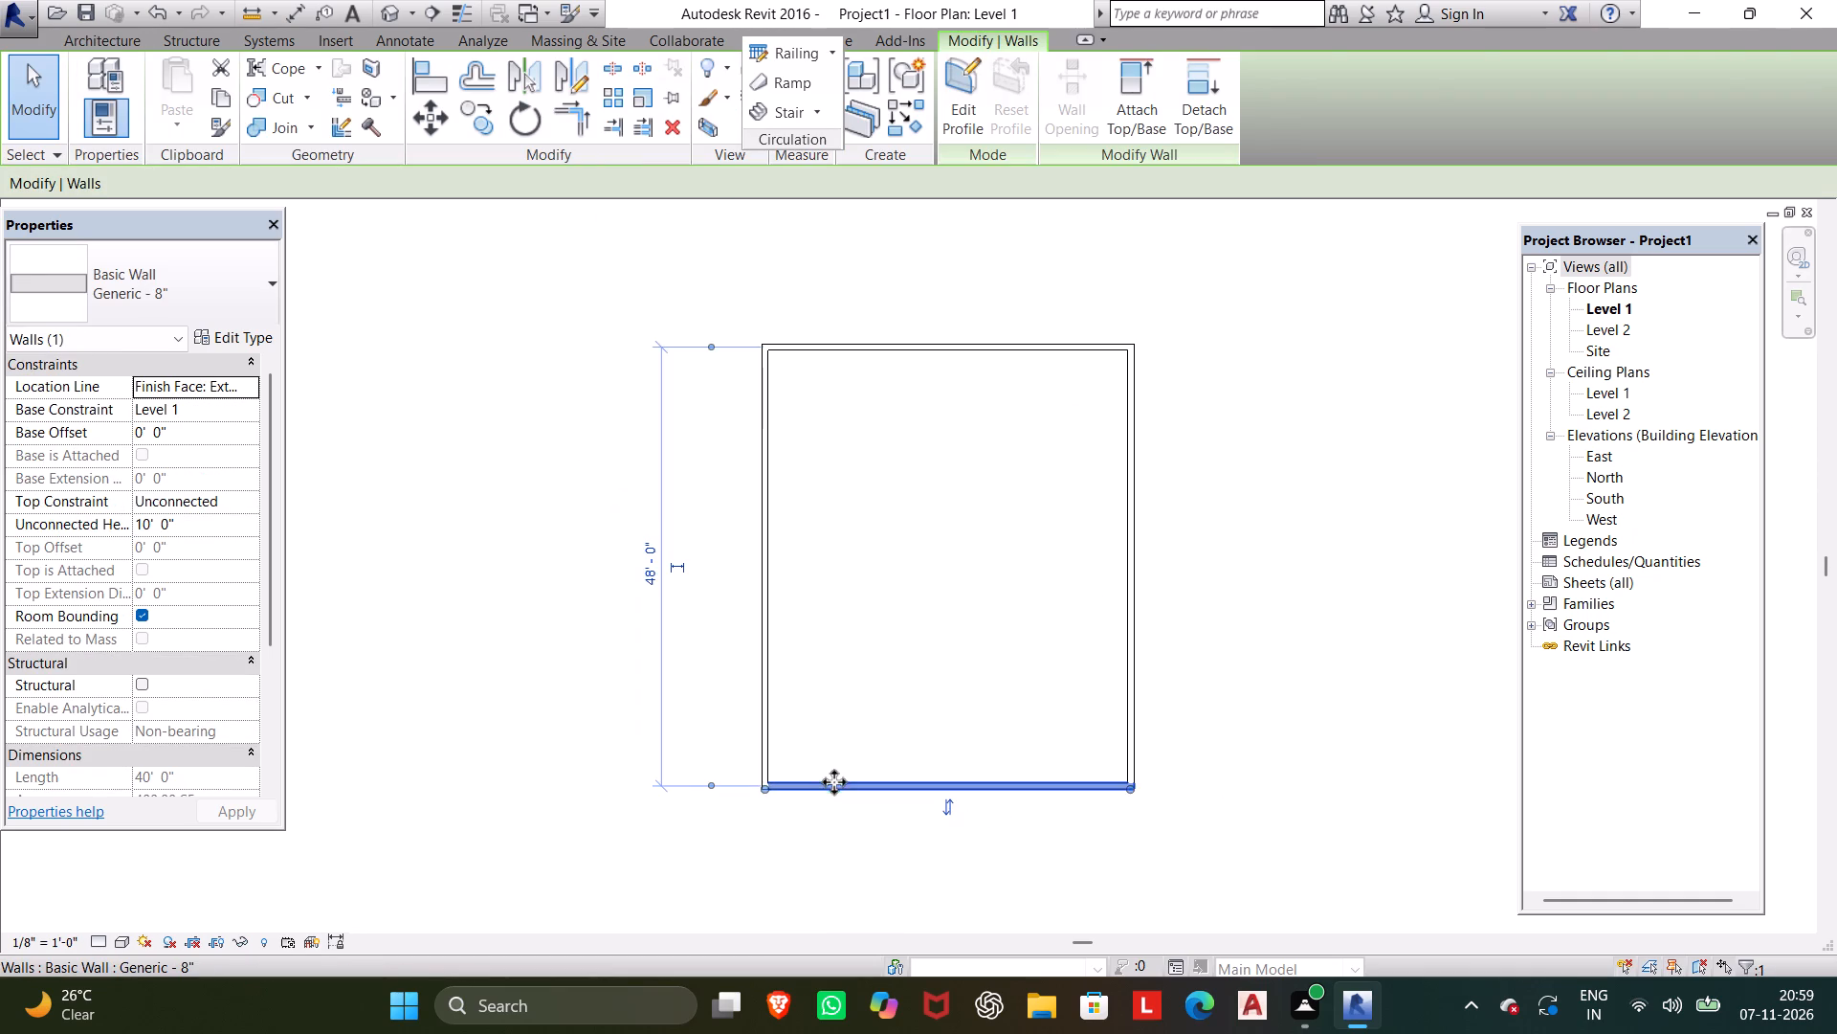
{"action": "key", "text": "Escape"}
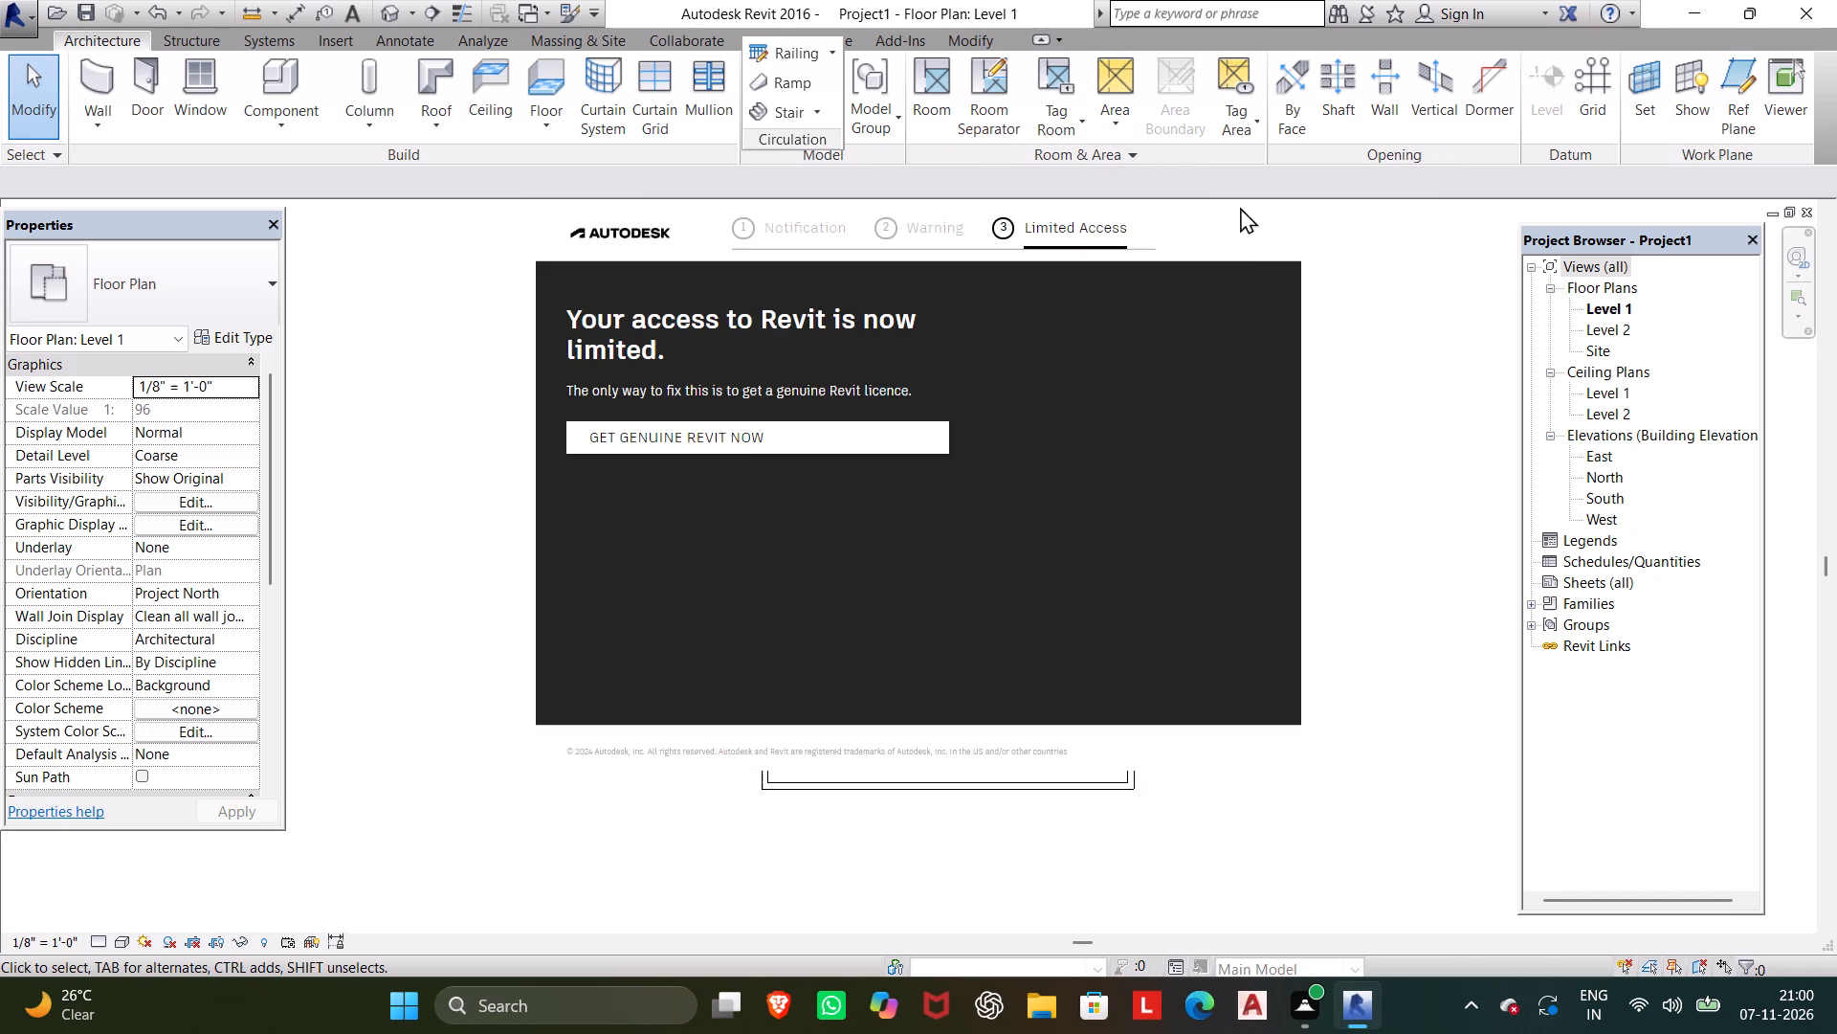
Dismiss the Autodesk limited-access notification.
{"action": "left_click", "coordinate": [1250, 241]}
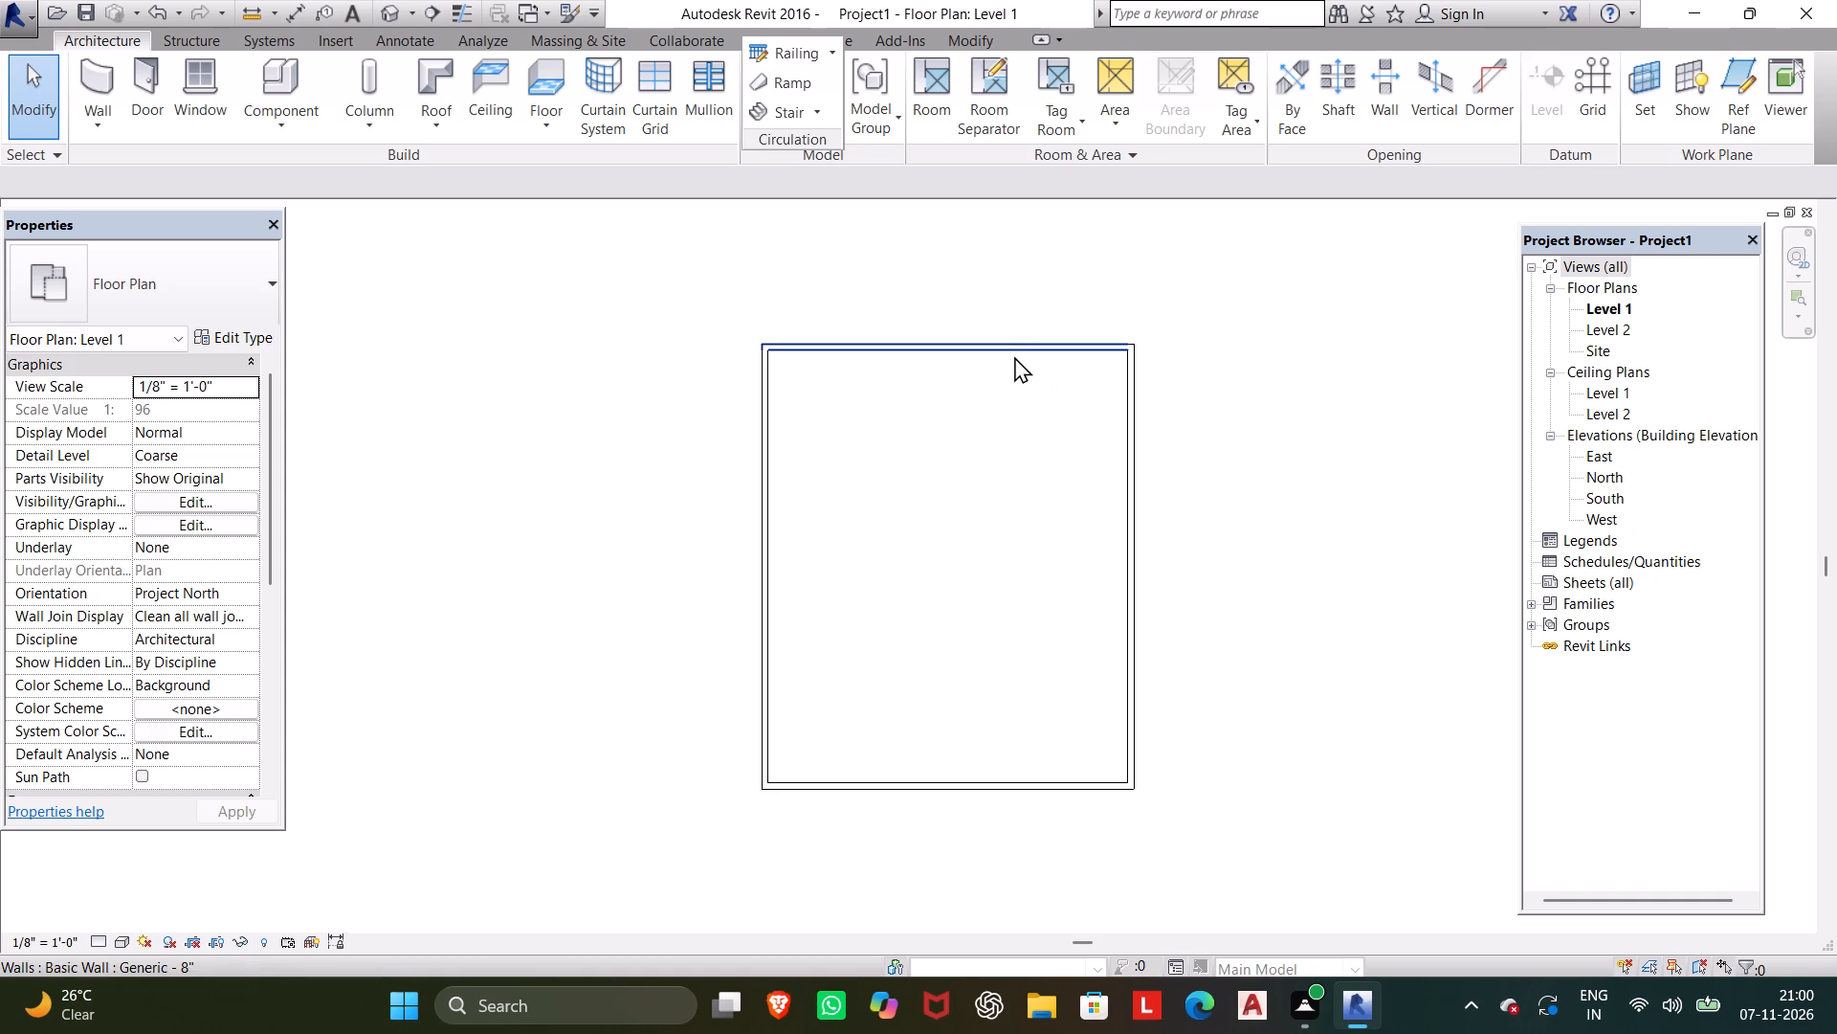
Offset a copy of the north exterior wall 4.5' inward, toward the south.
{"action": "scroll", "coordinate": [1014, 356], "scroll_direction": "up", "scroll_amount": 3}
{"action": "scroll", "coordinate": [1014, 361], "scroll_direction": "down", "scroll_amount": 3}
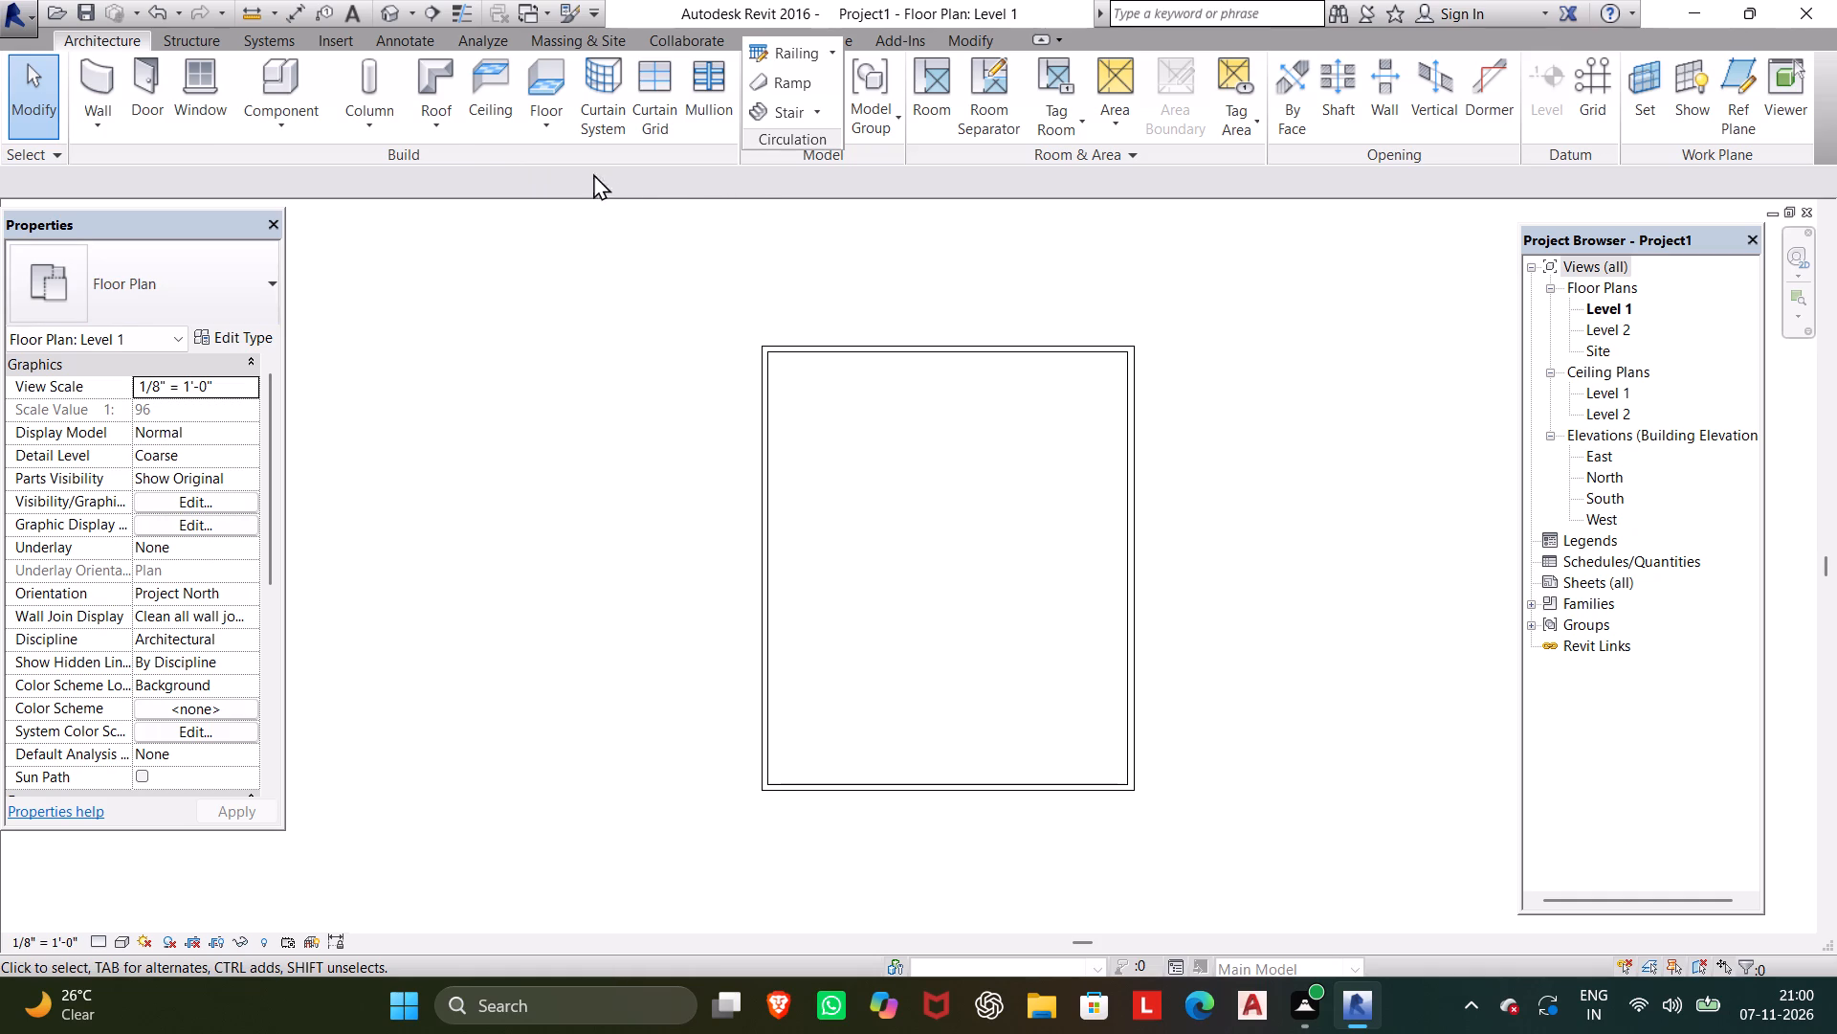
{"action": "left_click", "coordinate": [118, 90]}
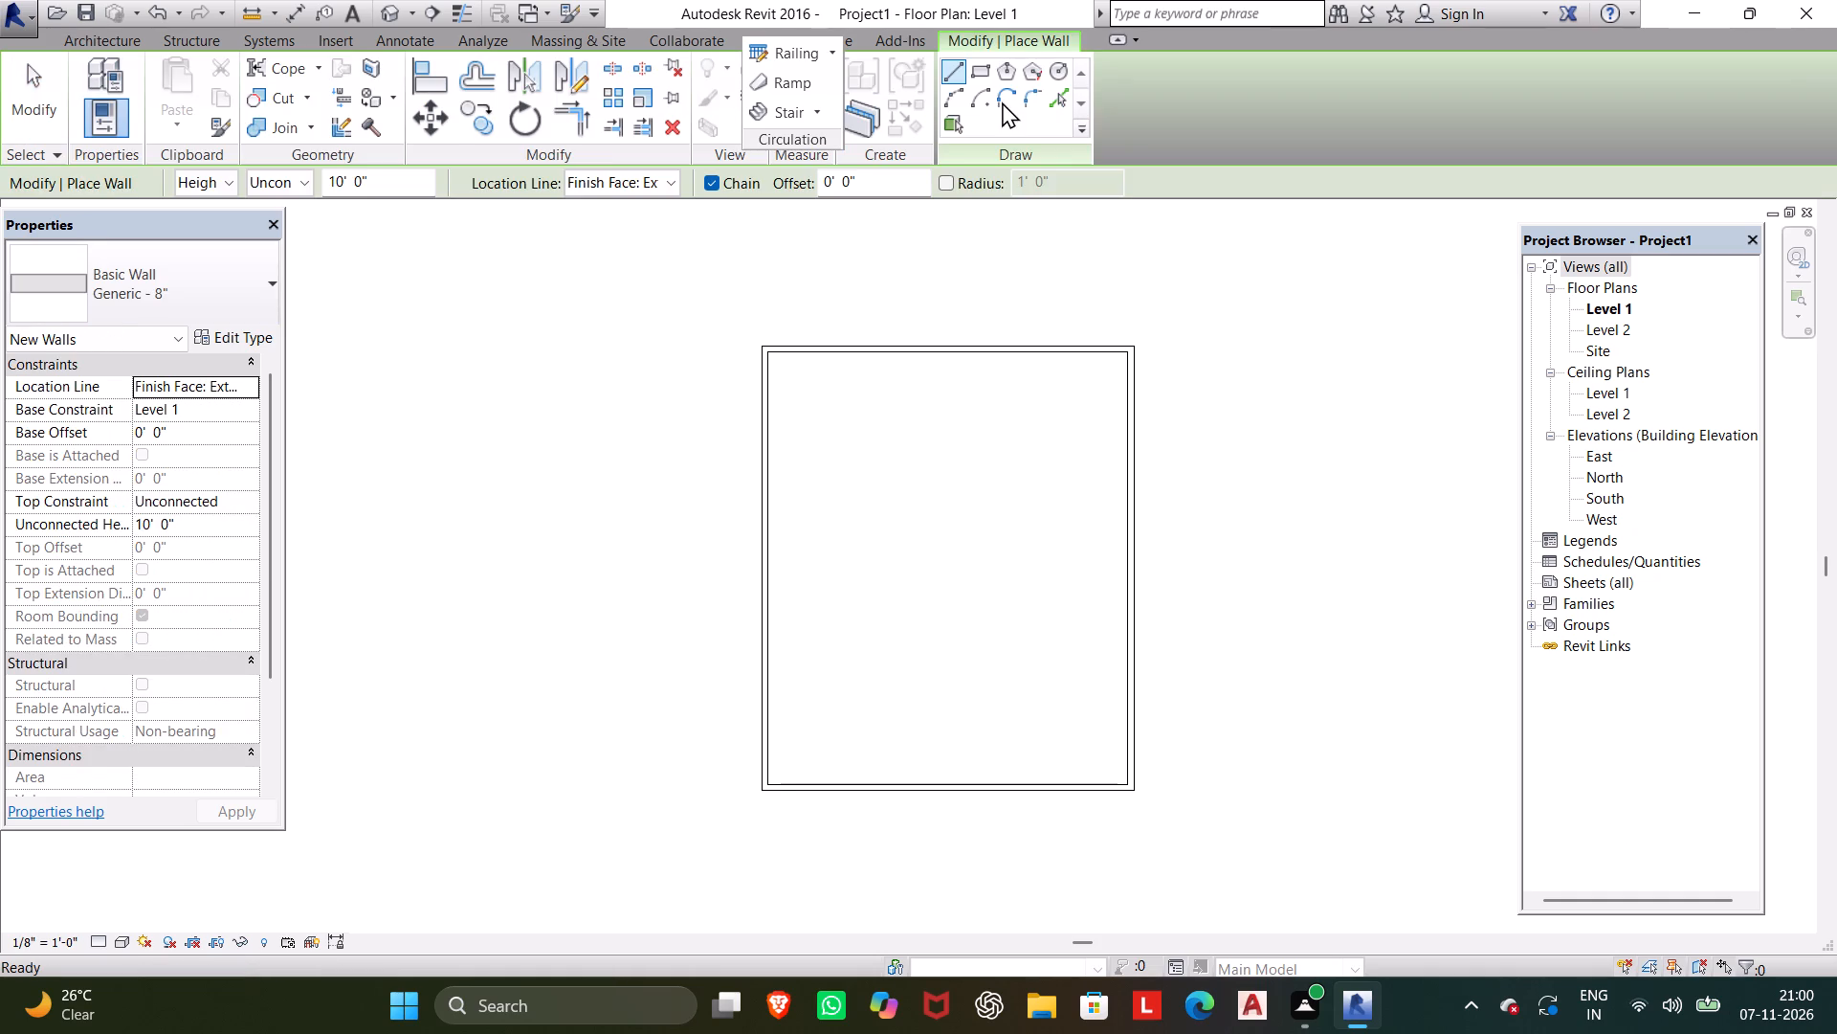
{"action": "left_click", "coordinate": [498, 87]}
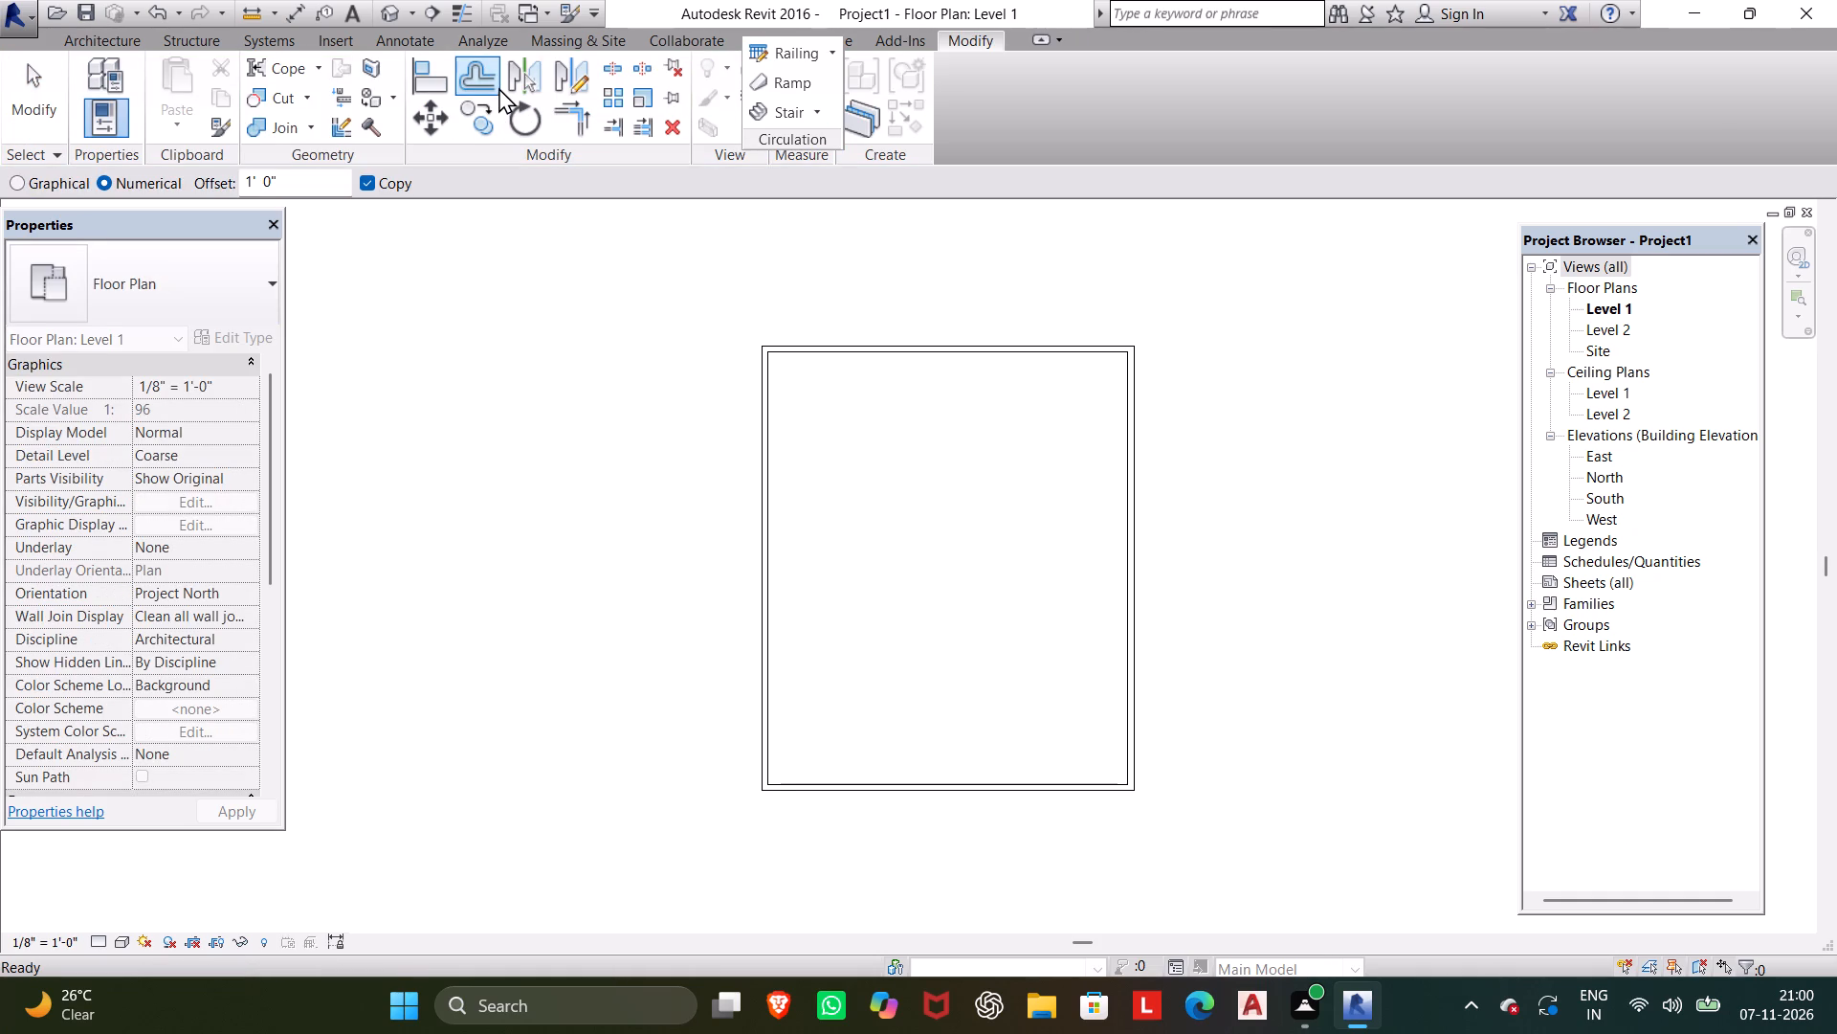
{"action": "left_click_drag", "start_coordinate": [332, 185], "coordinate": [210, 190]}
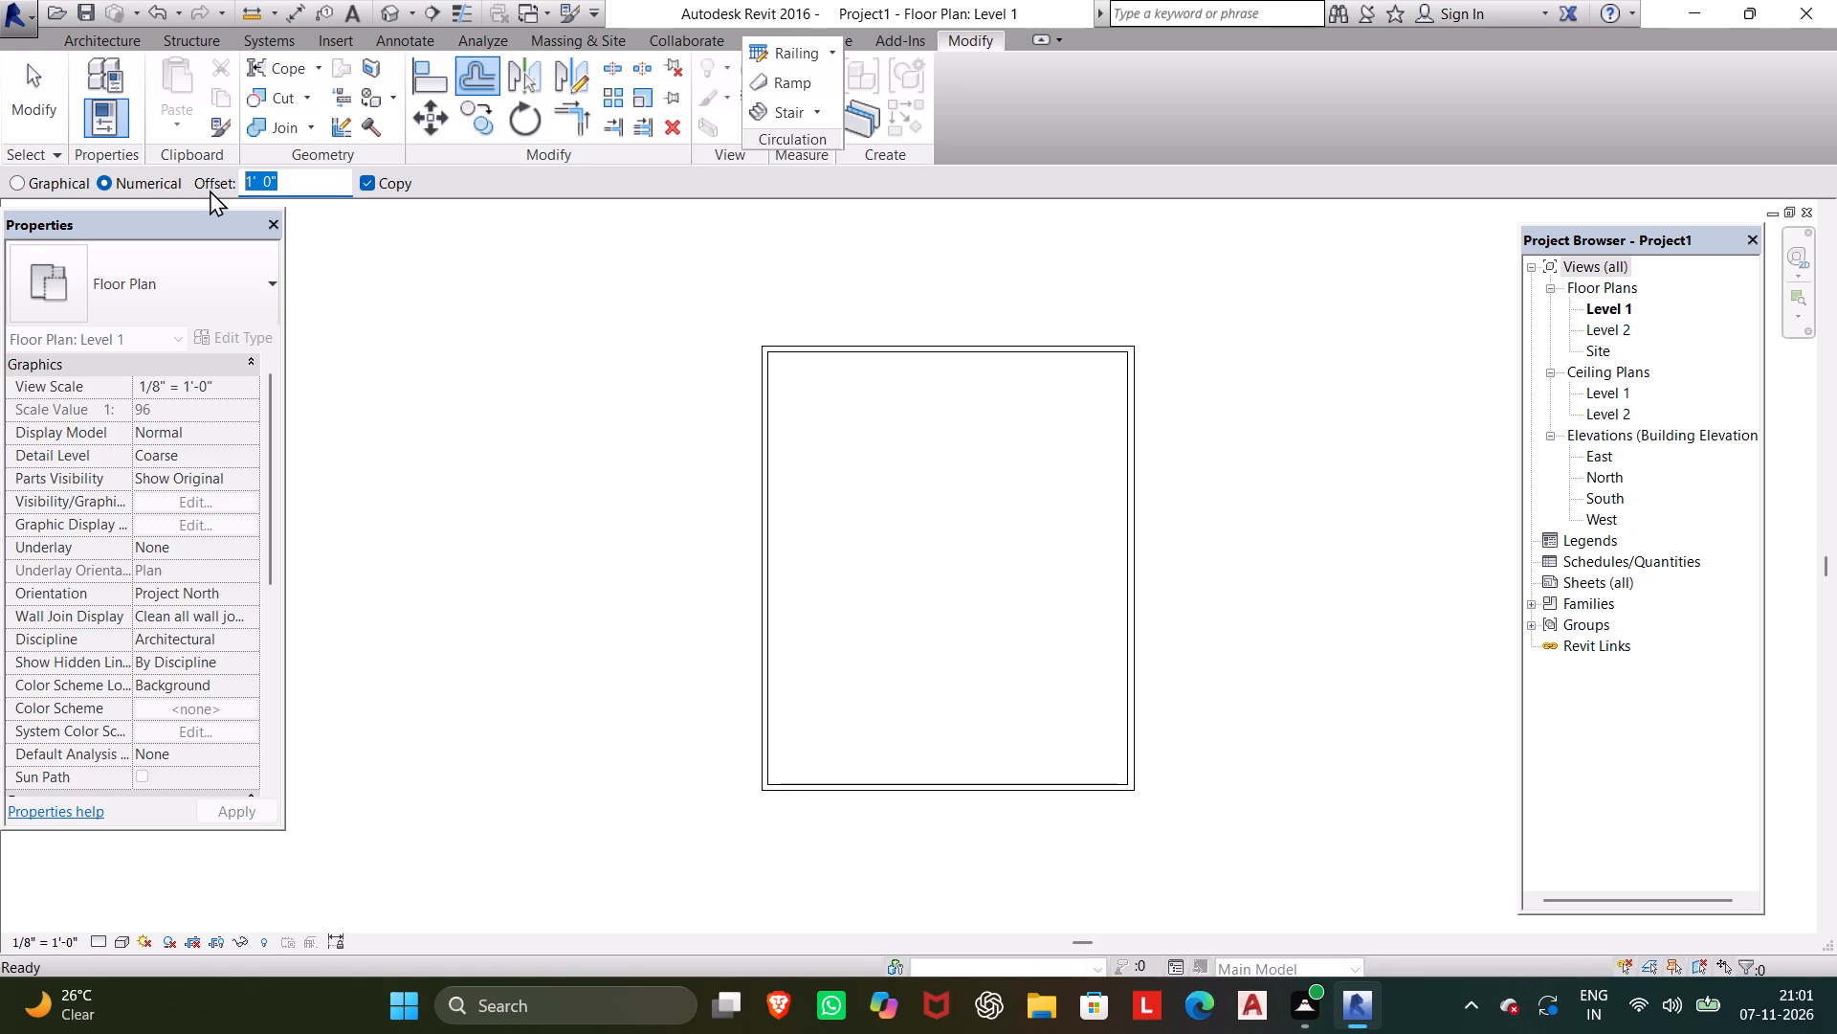
{"action": "type", "text": "4.5'"}
{"action": "key", "text": "Return"}
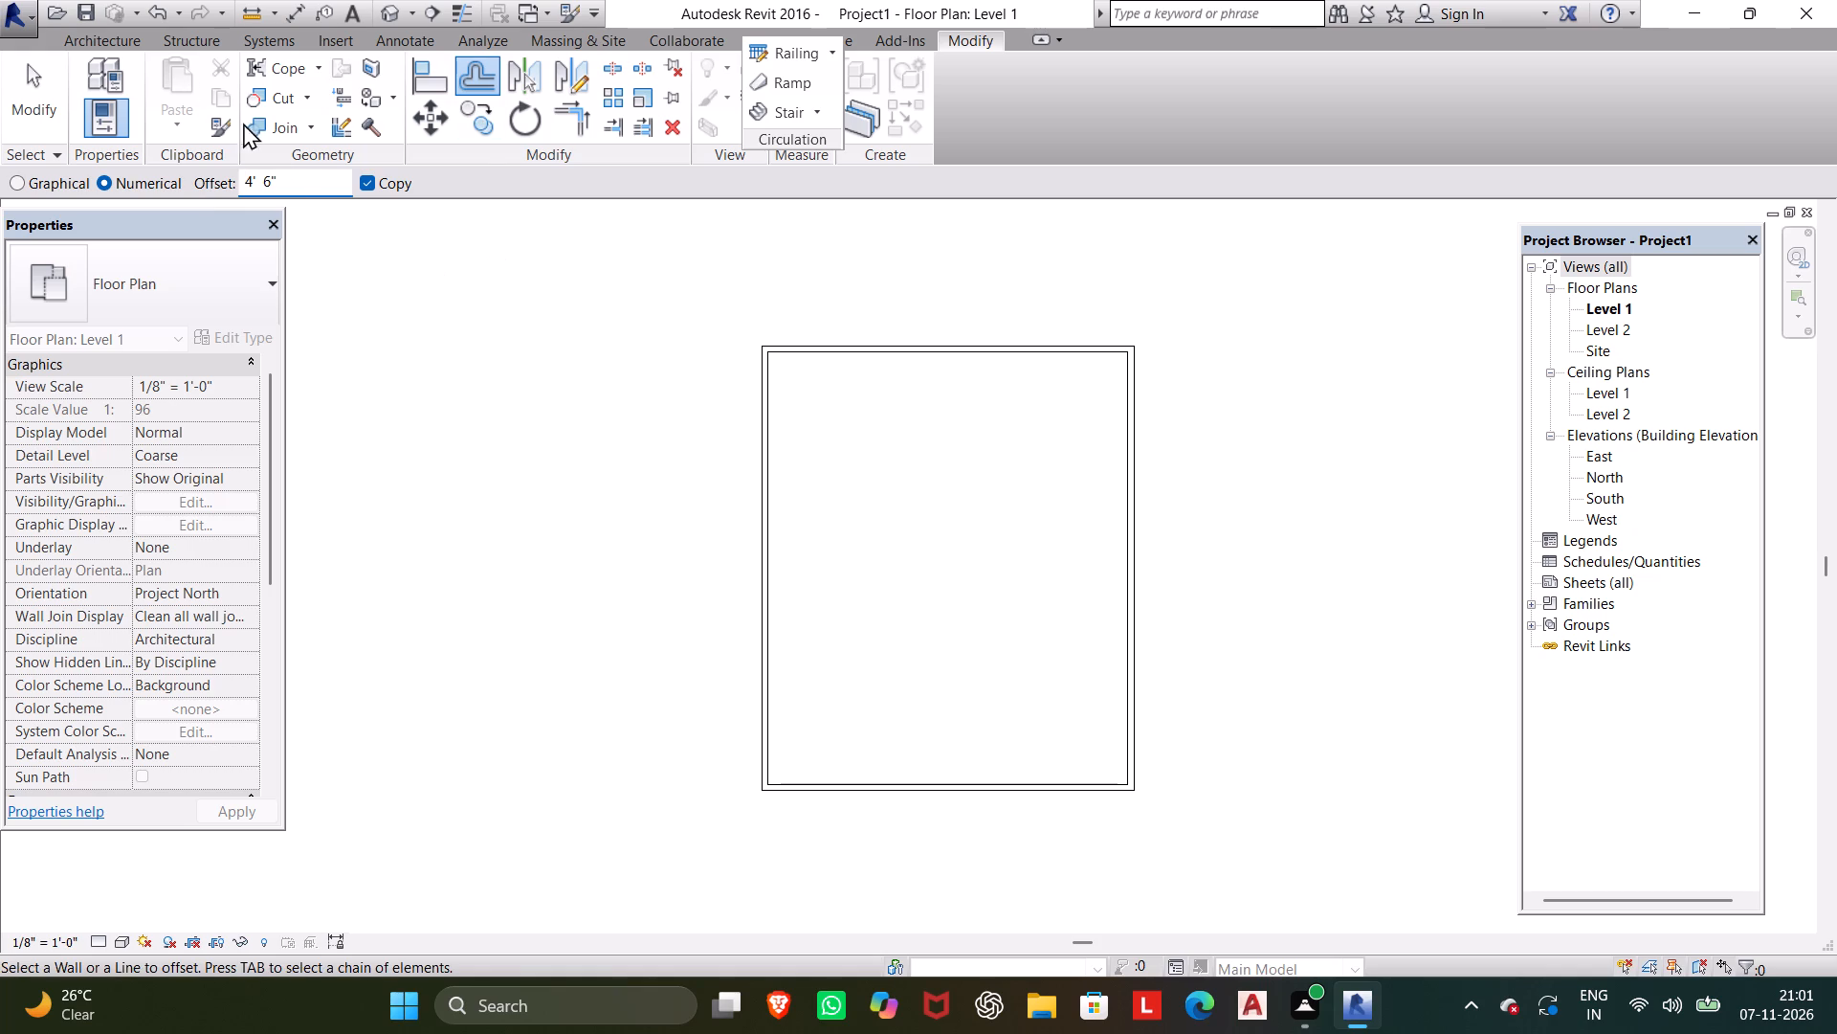
{"action": "left_click_drag", "start_coordinate": [303, 180], "coordinate": [185, 185]}
{"action": "type", "text": "4.5'"}
{"action": "key", "text": "Return"}
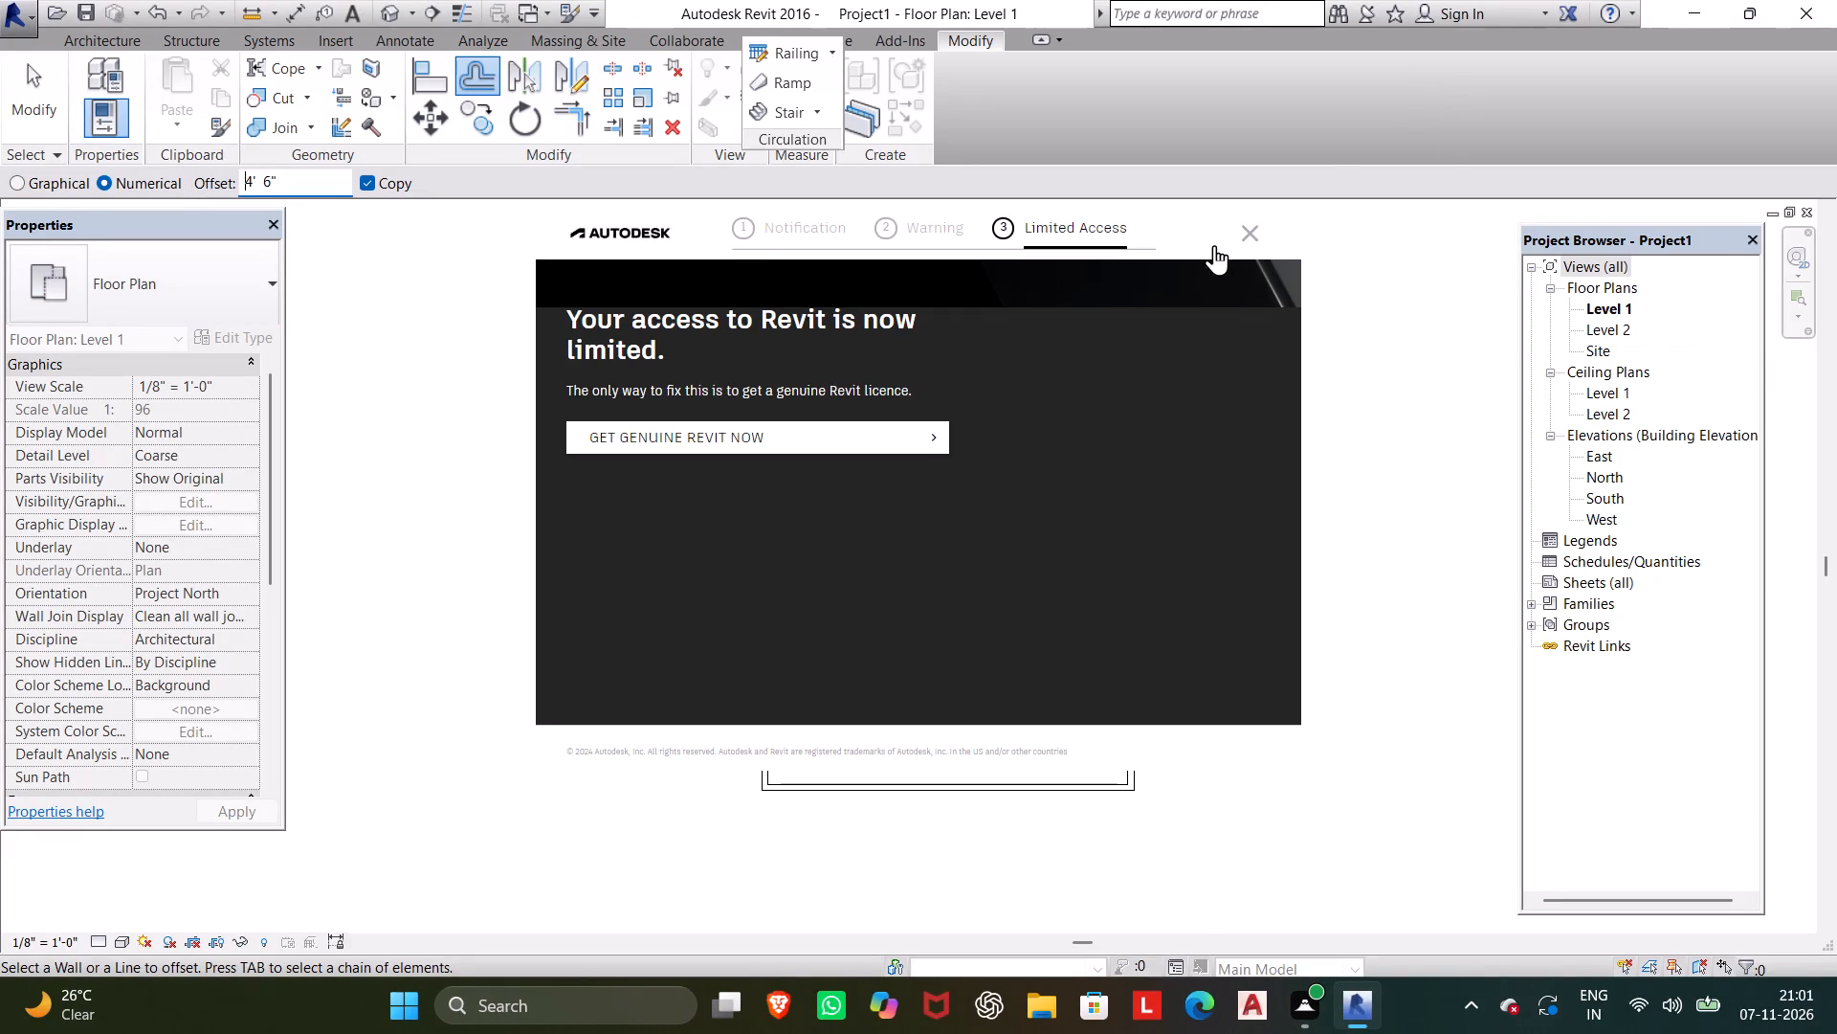
{"action": "left_click", "coordinate": [1260, 237]}
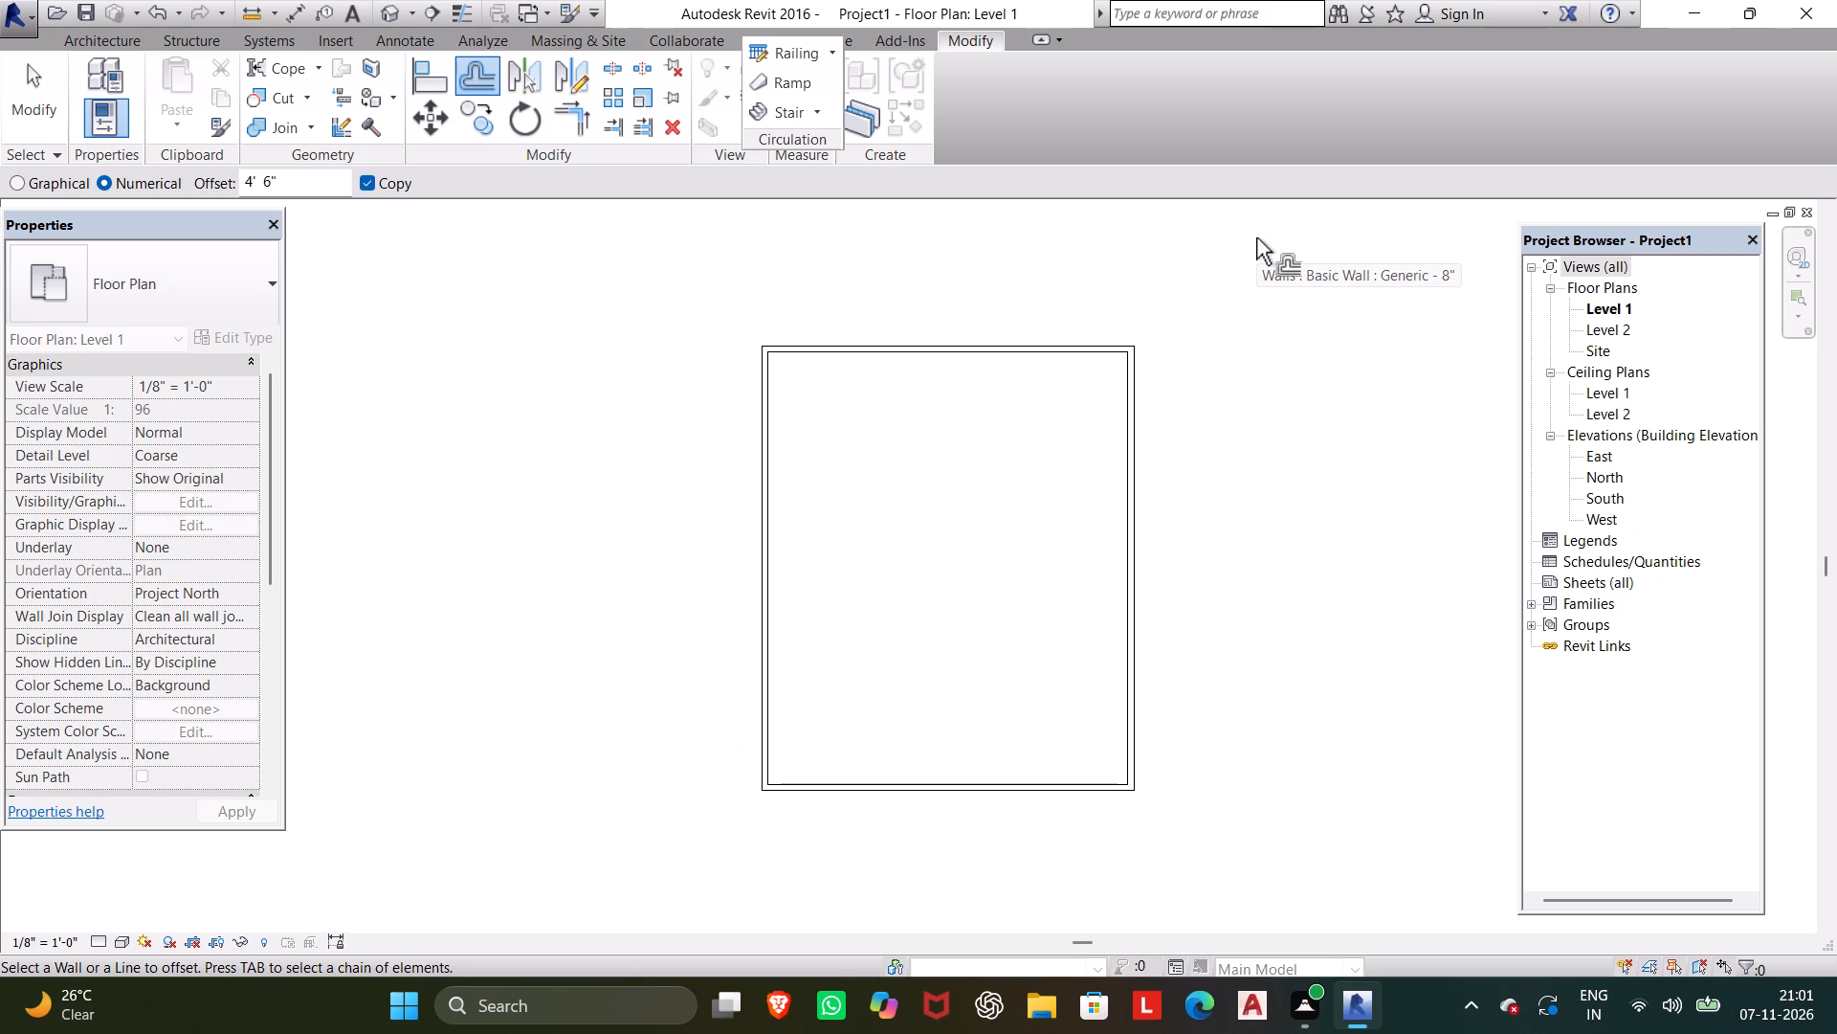
{"action": "left_click", "coordinate": [902, 358]}
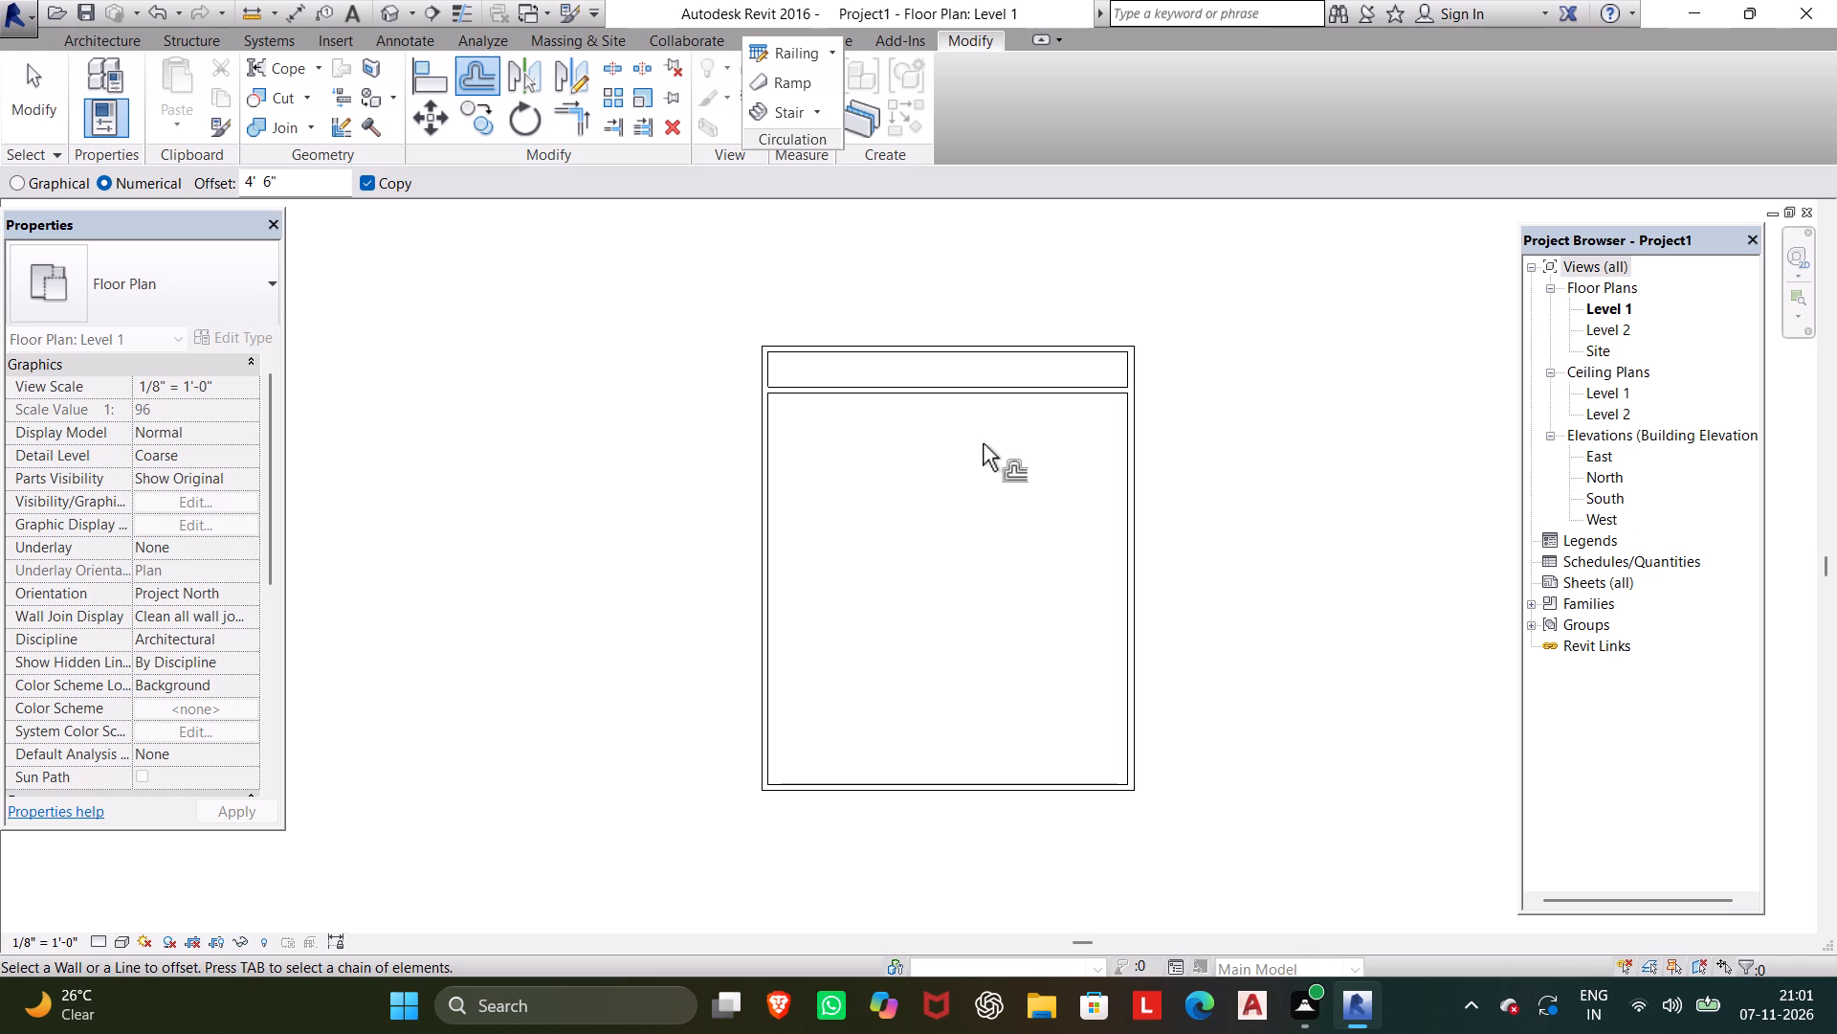
{"action": "key", "text": "Escape"}
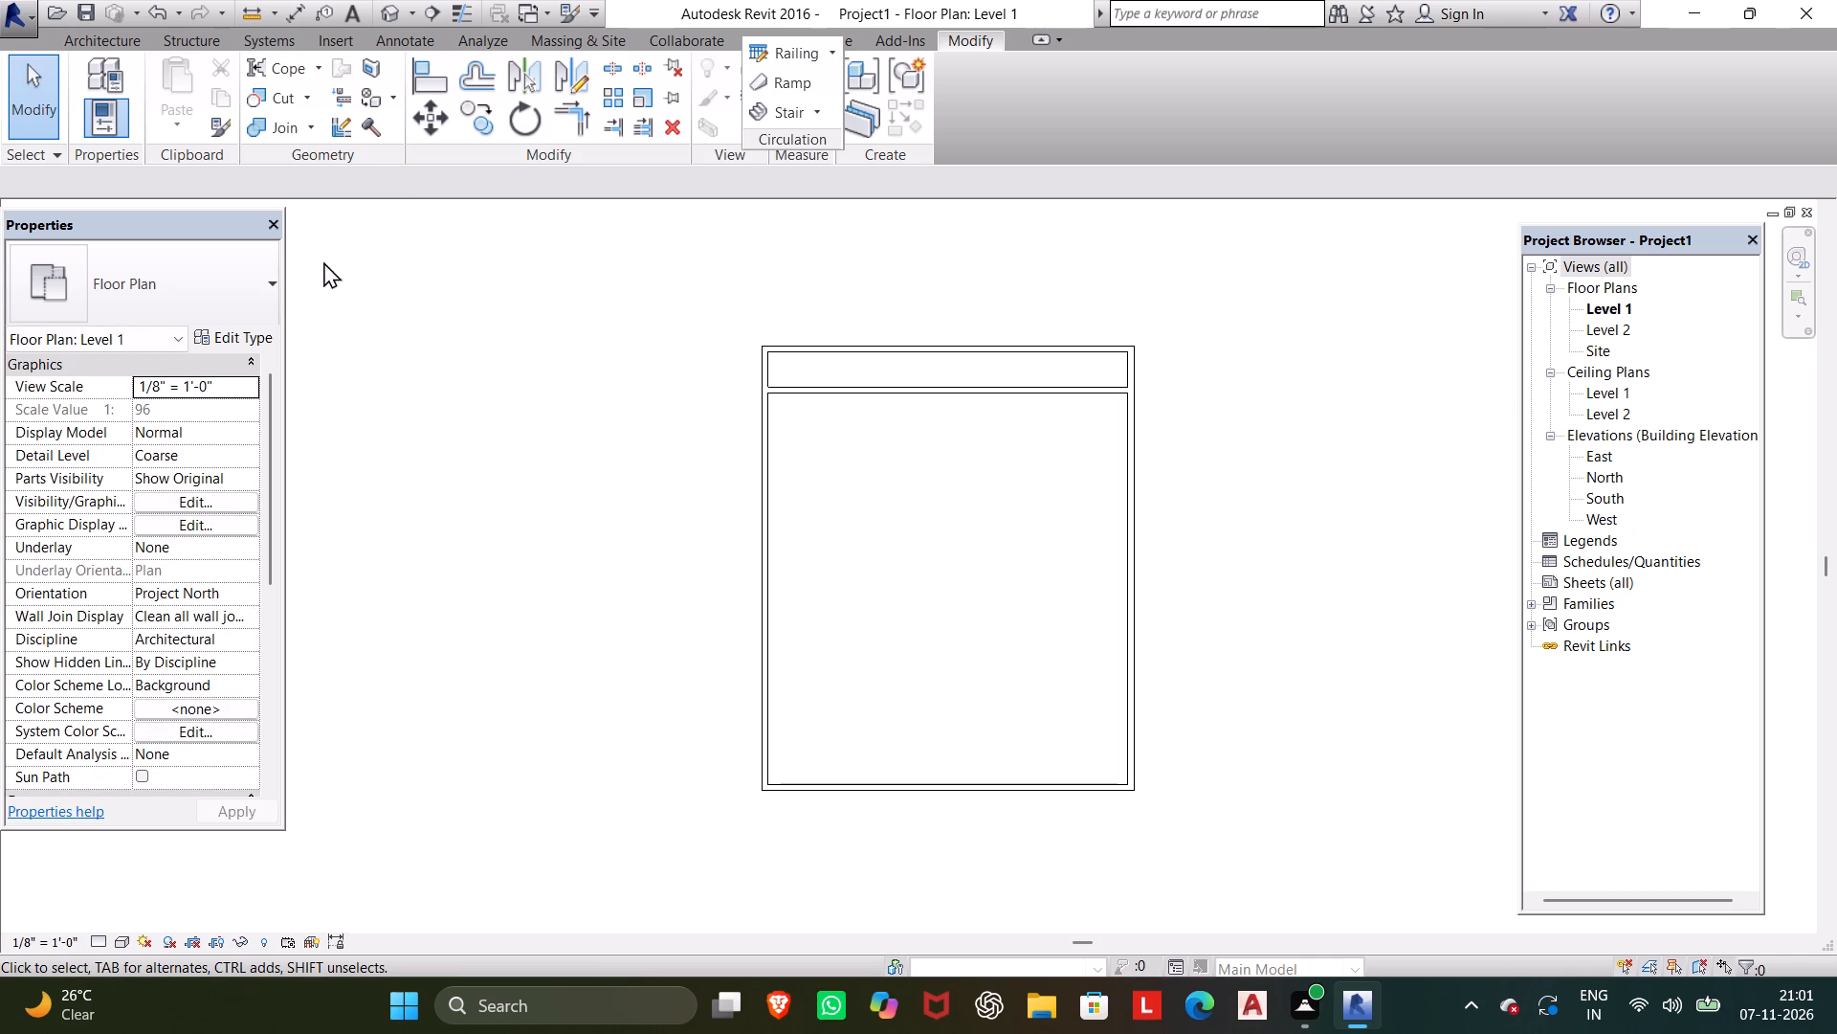
Make the temporary dimensions of the offset inner wall permanent.
{"action": "left_click", "coordinate": [855, 379]}
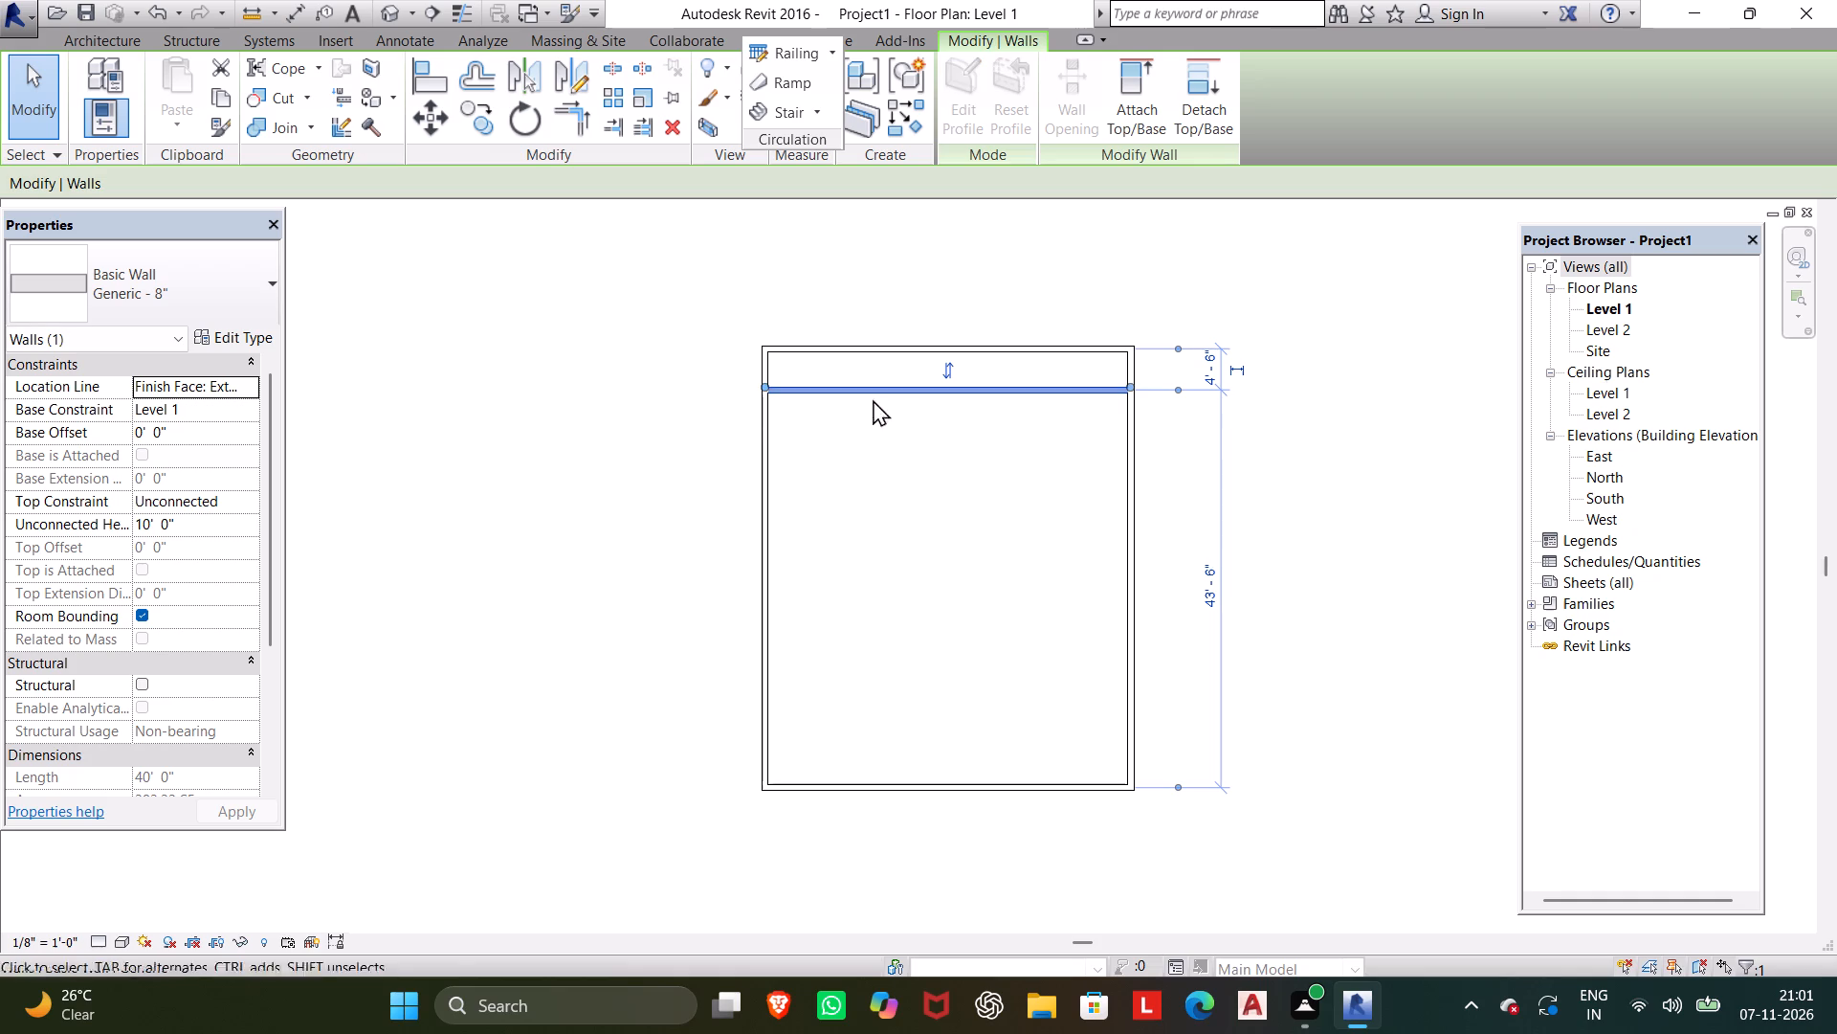
{"action": "left_click", "coordinate": [1220, 365]}
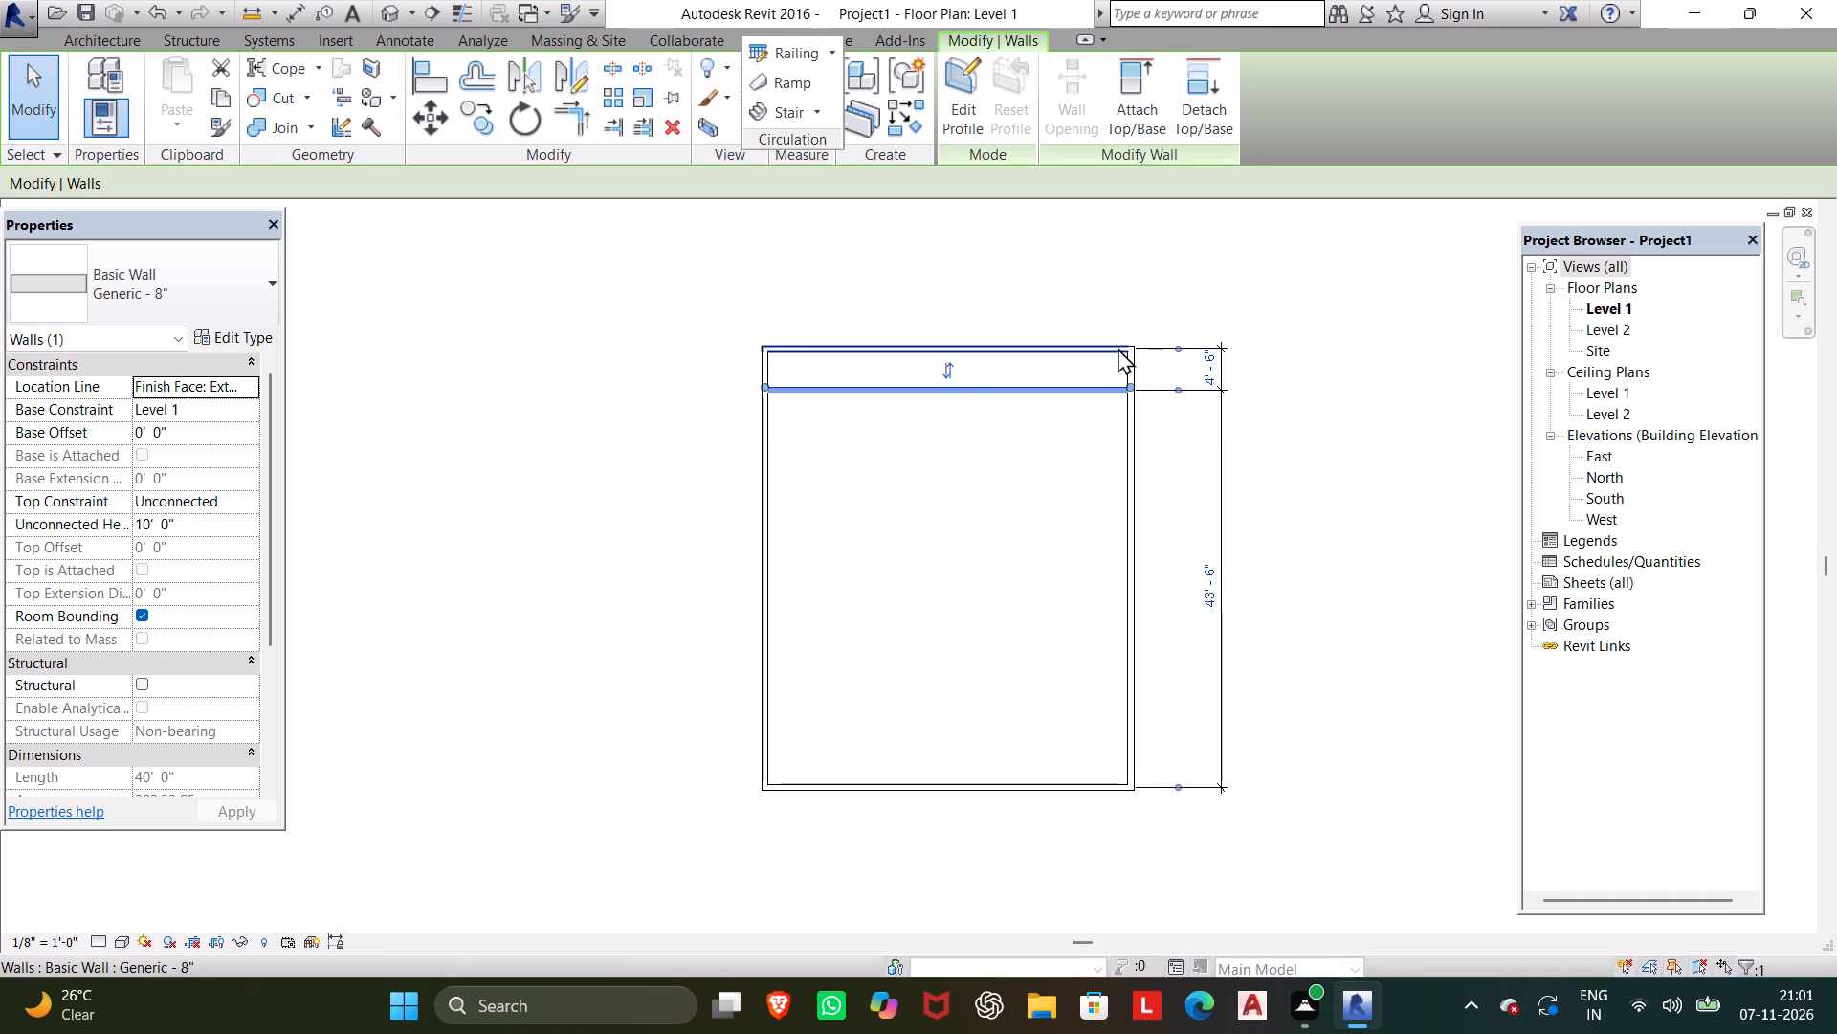
Set the distance between the north exterior wall and the offset inner wall to 4.5'.
{"action": "scroll", "coordinate": [1152, 353], "scroll_direction": "up", "scroll_amount": 4}
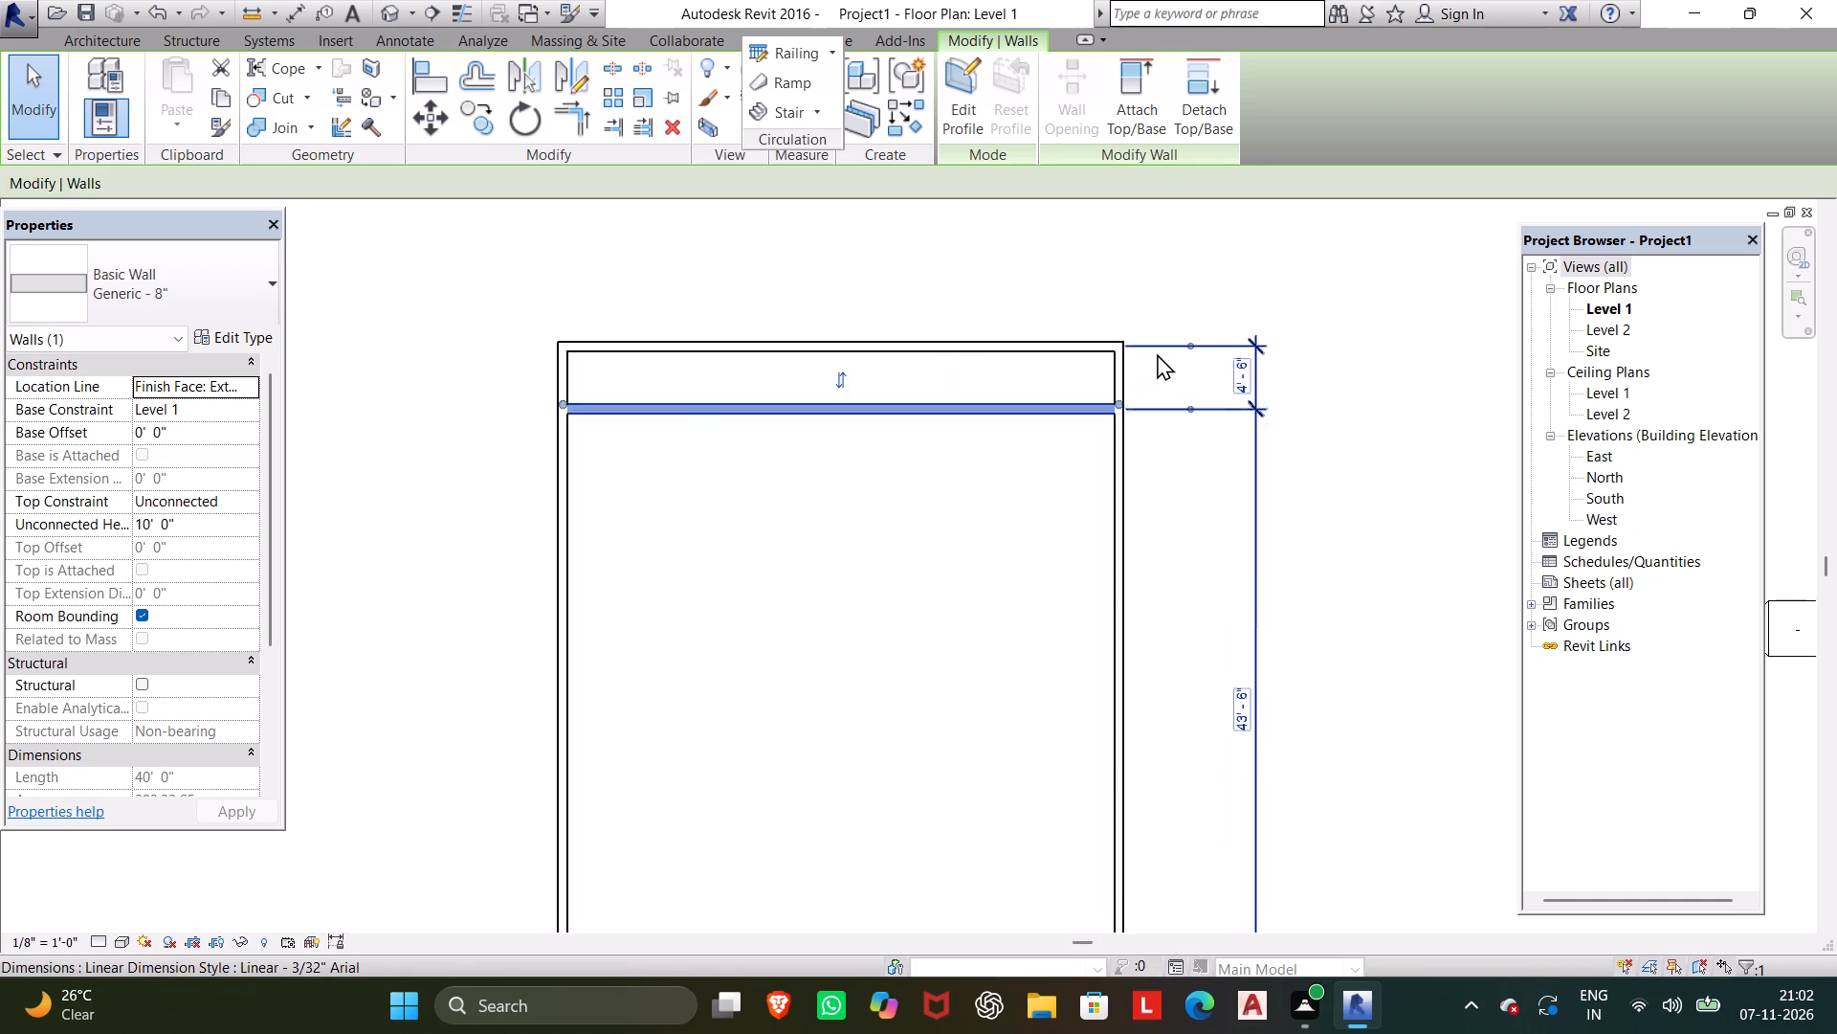
{"action": "scroll", "coordinate": [1183, 376], "scroll_direction": "up", "scroll_amount": 4}
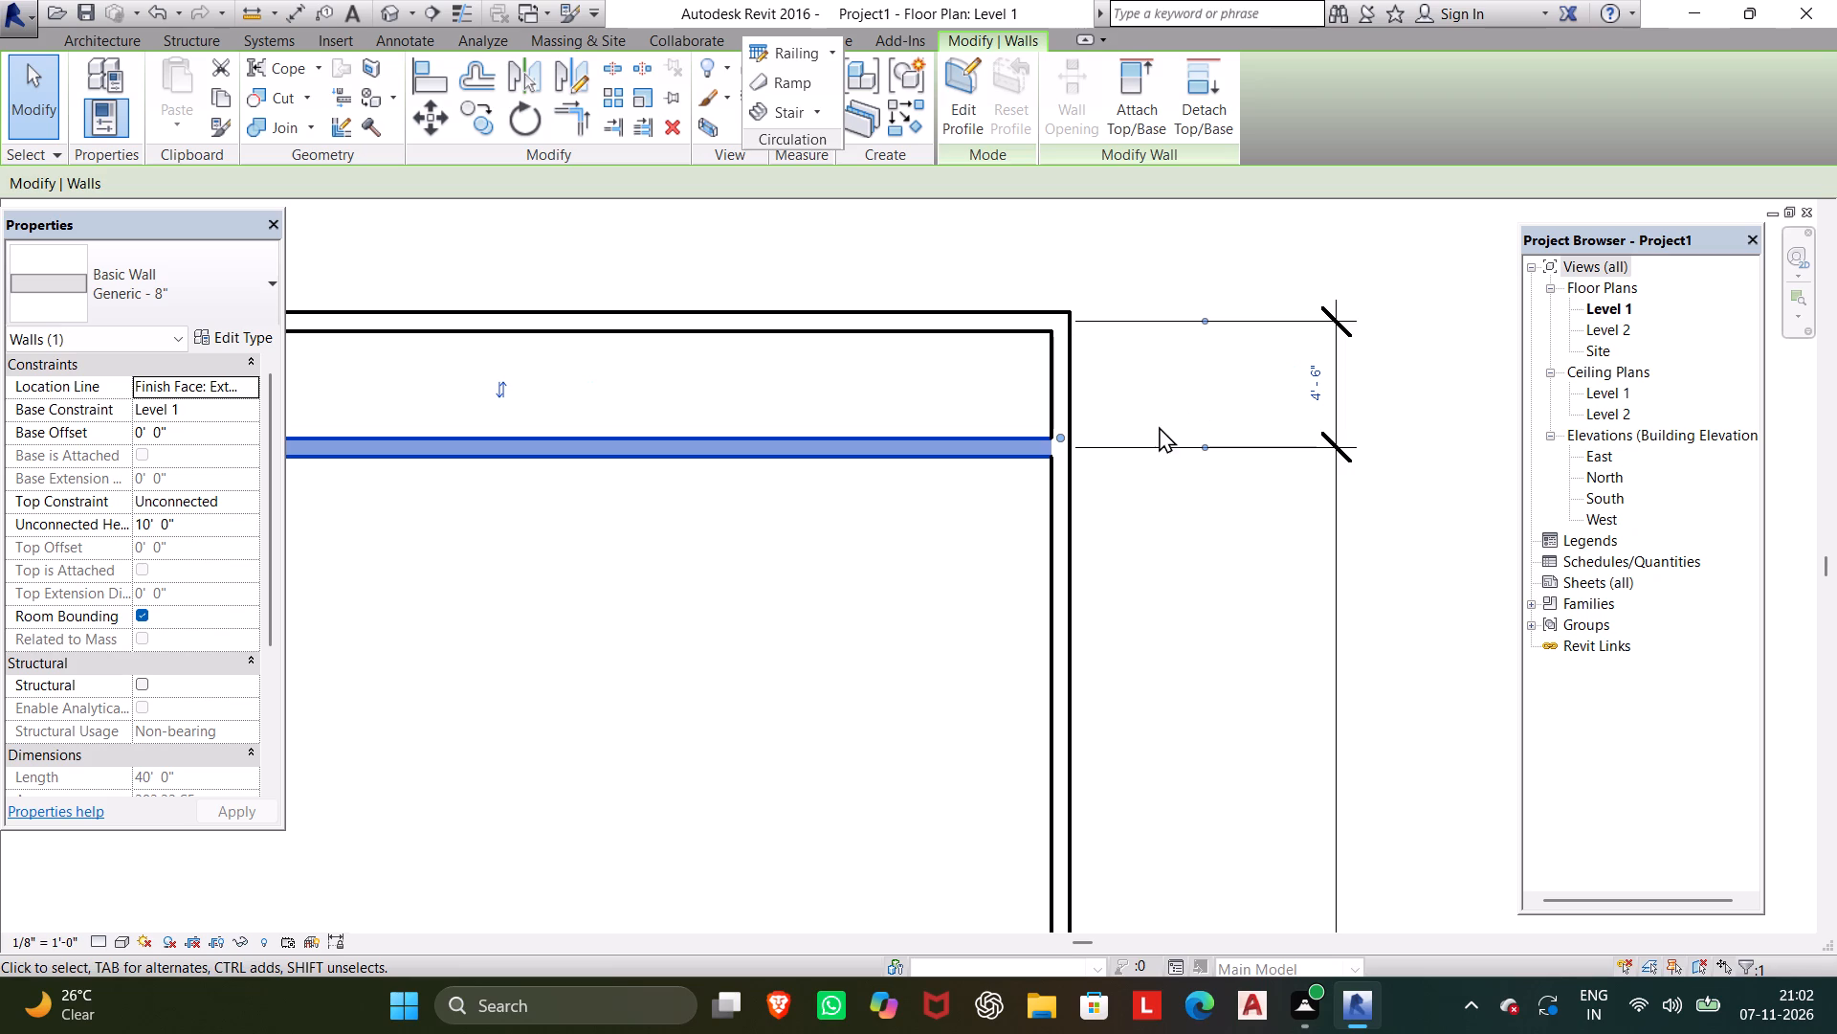
{"action": "left_click", "coordinate": [1207, 323]}
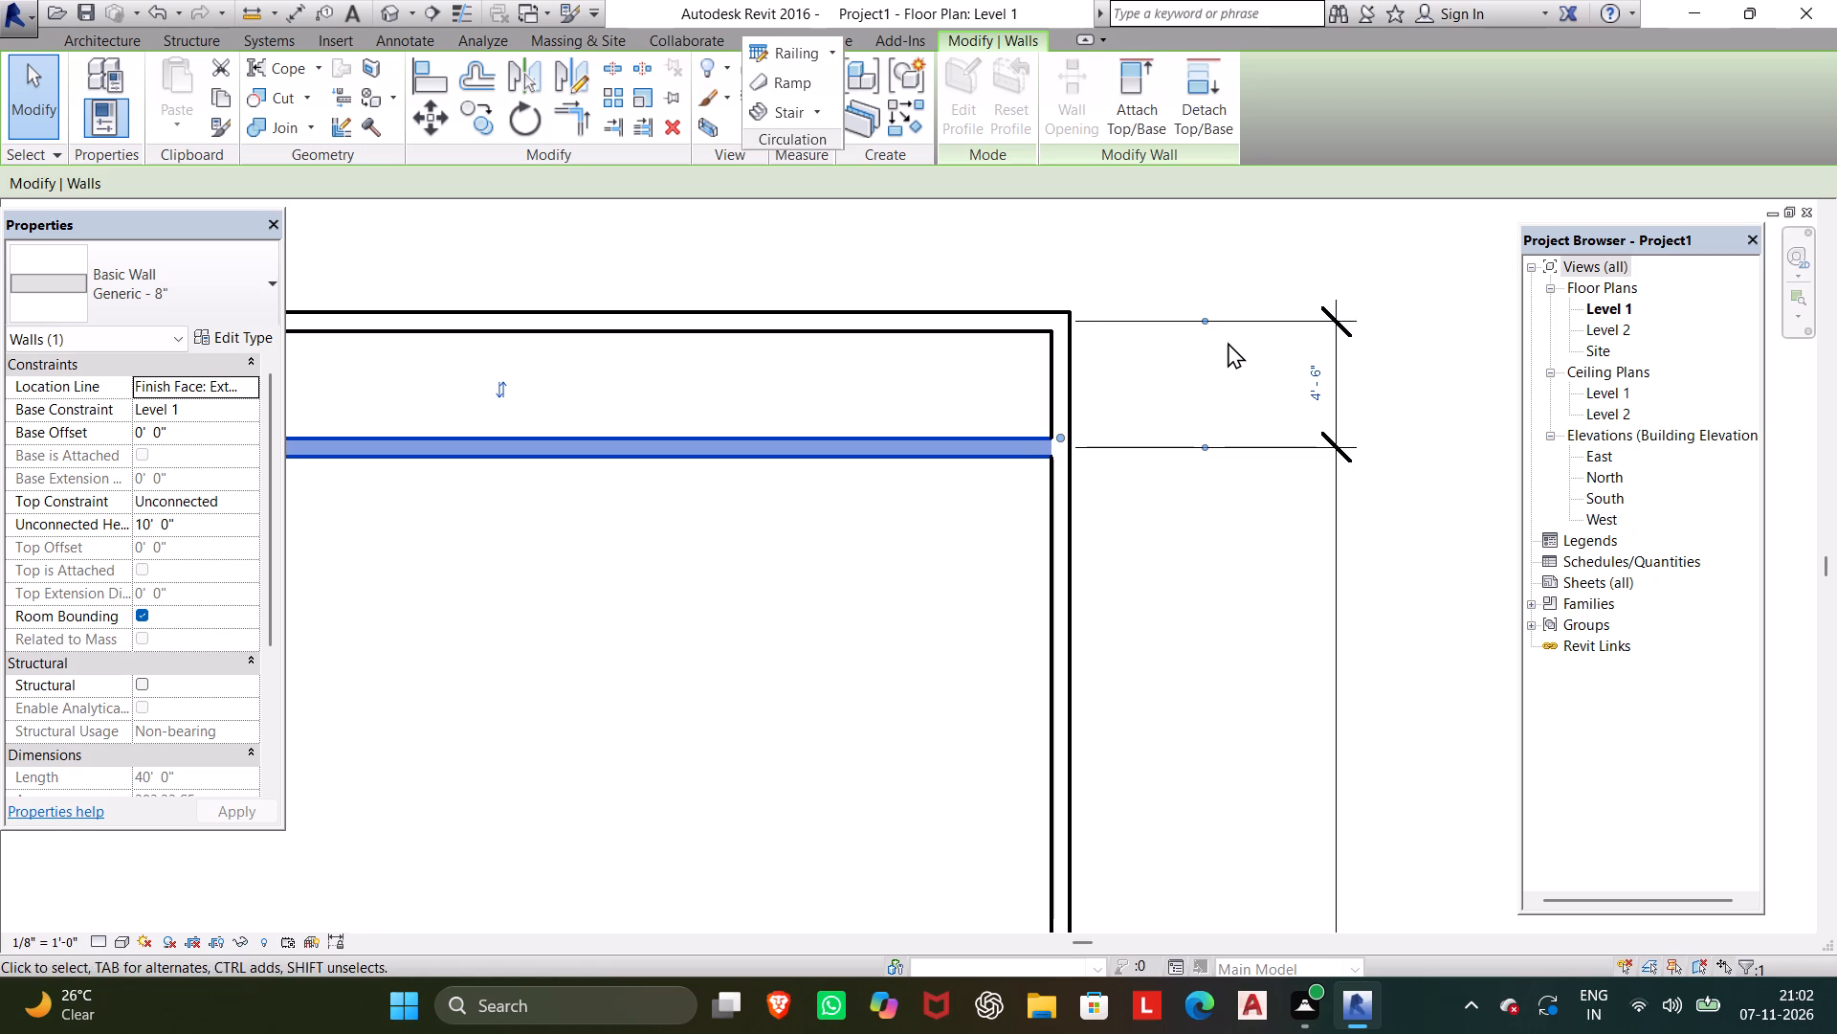
{"action": "left_click", "coordinate": [1317, 390]}
{"action": "type", "text": "4."}
{"action": "type", "text": "5'"}
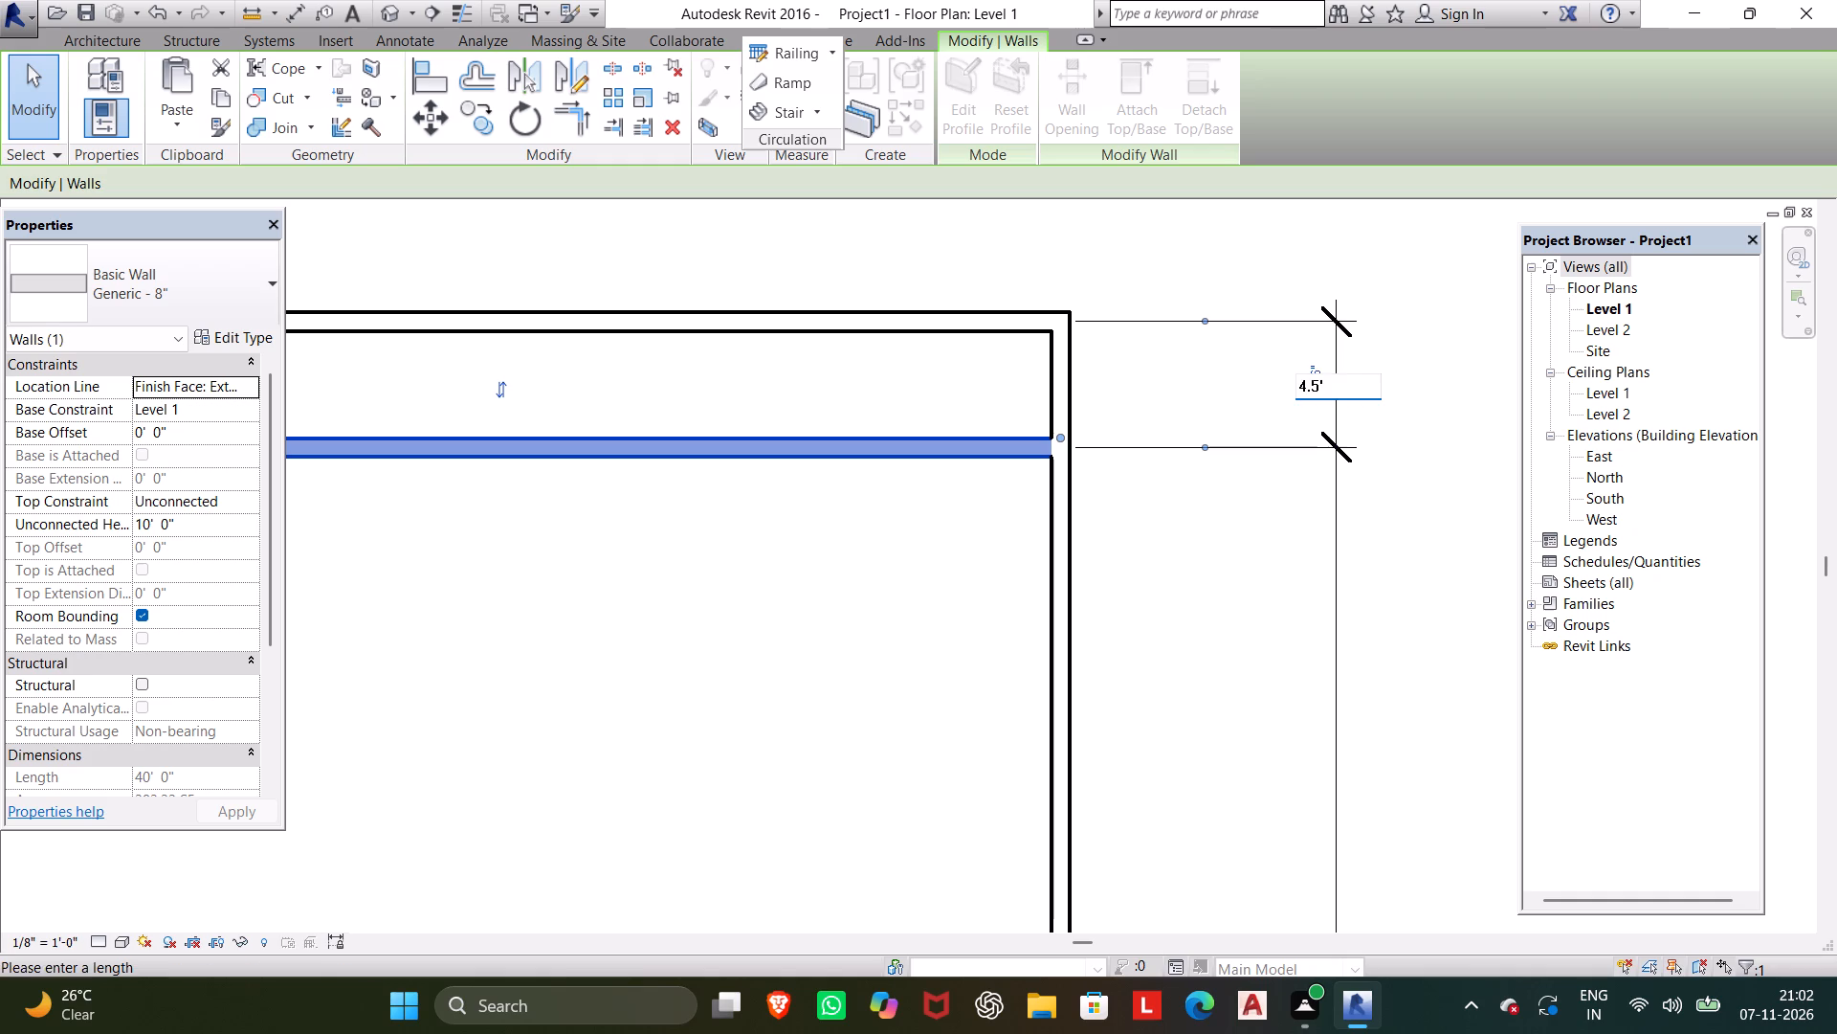
{"action": "key", "text": "Return"}
{"action": "left_click", "coordinate": [874, 390]}
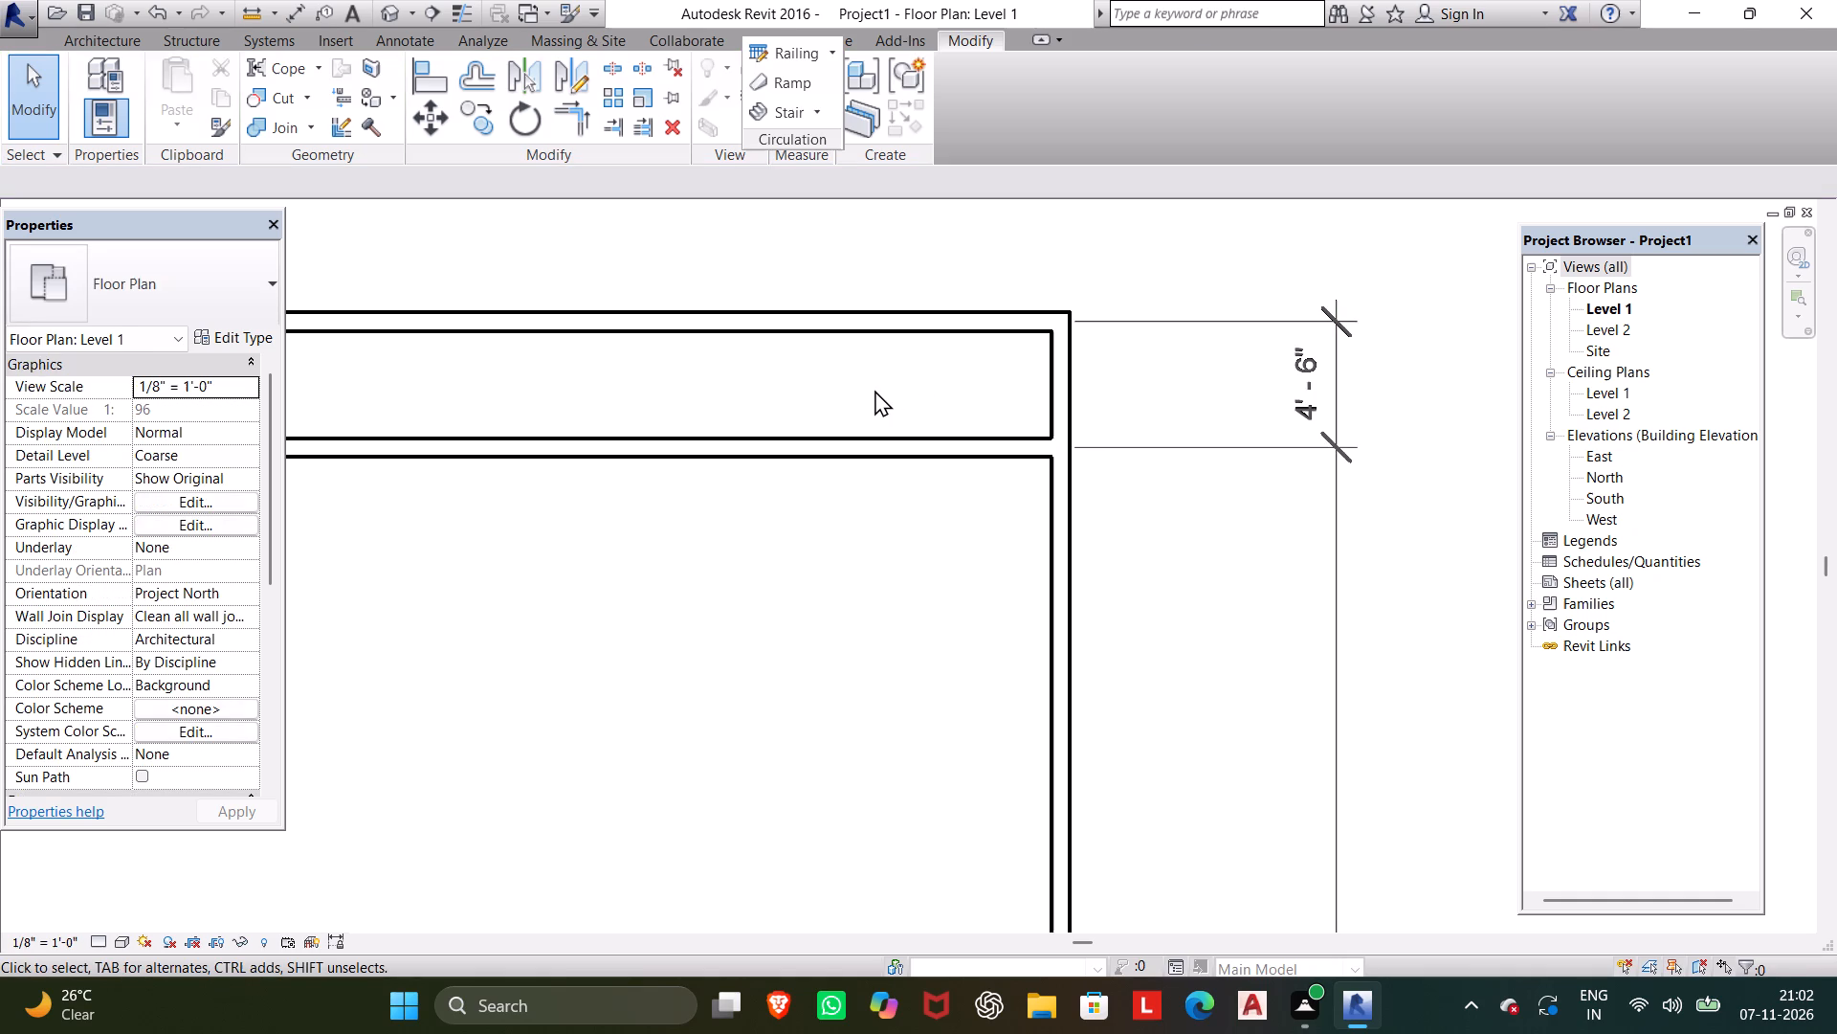
{"action": "scroll", "coordinate": [969, 524], "scroll_direction": "down", "scroll_amount": 3}
{"action": "key", "text": "Escape"}
{"action": "key", "text": "Escape"}
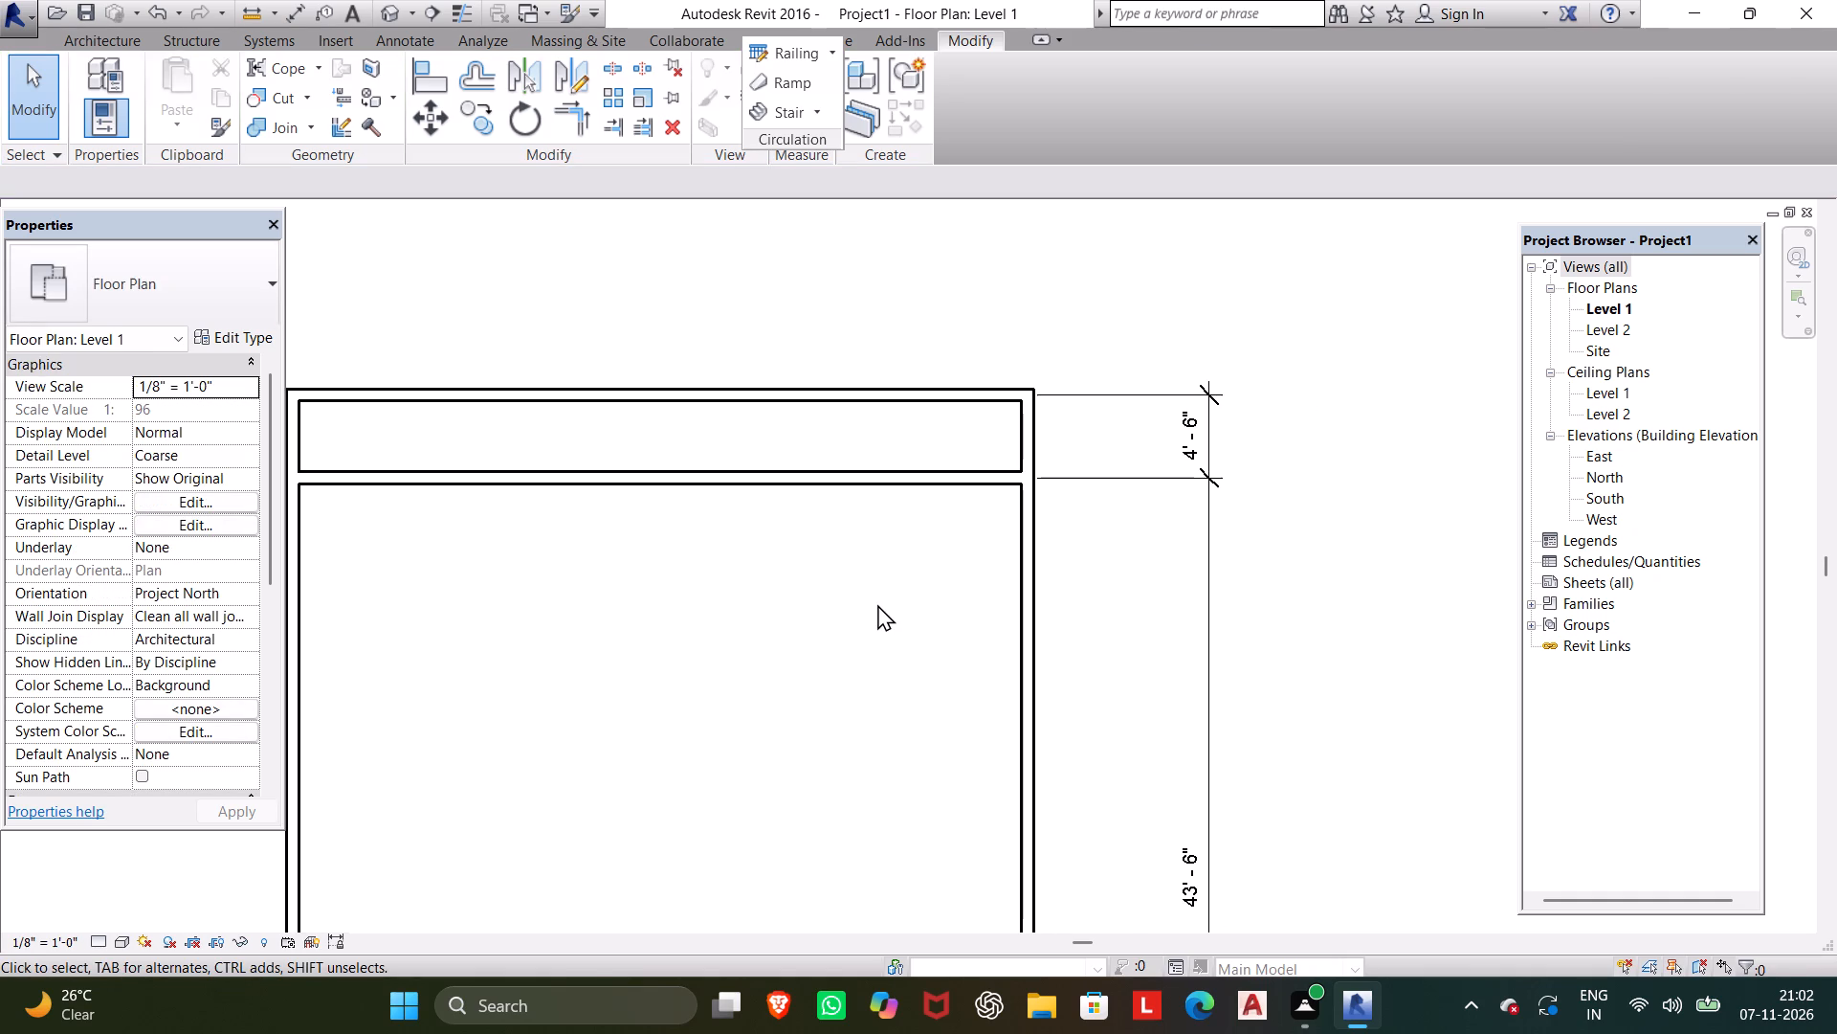
Choose the Generic - 5" basic wall type for new walls.
{"action": "scroll", "coordinate": [877, 604], "scroll_direction": "down", "scroll_amount": 3}
{"action": "middle_click_drag", "start_coordinate": [877, 604], "coordinate": [1007, 581]}
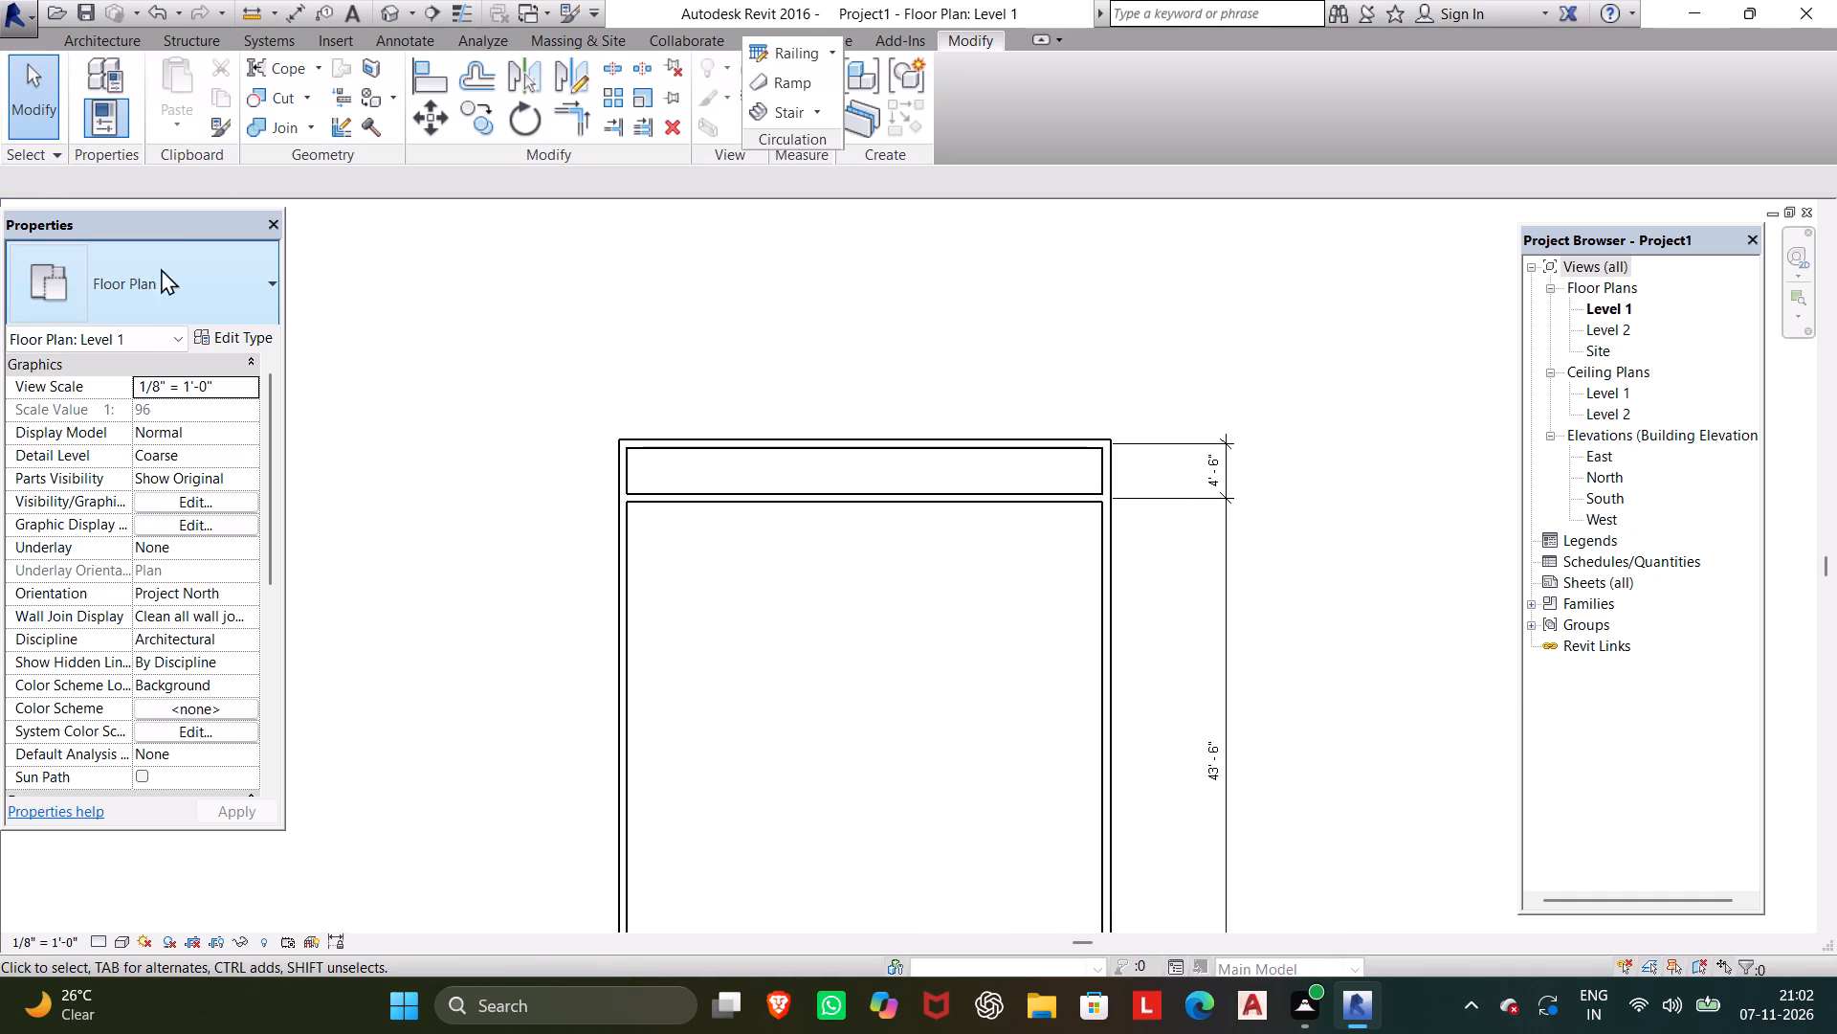
{"action": "left_click", "coordinate": [110, 34]}
{"action": "left_click", "coordinate": [85, 73]}
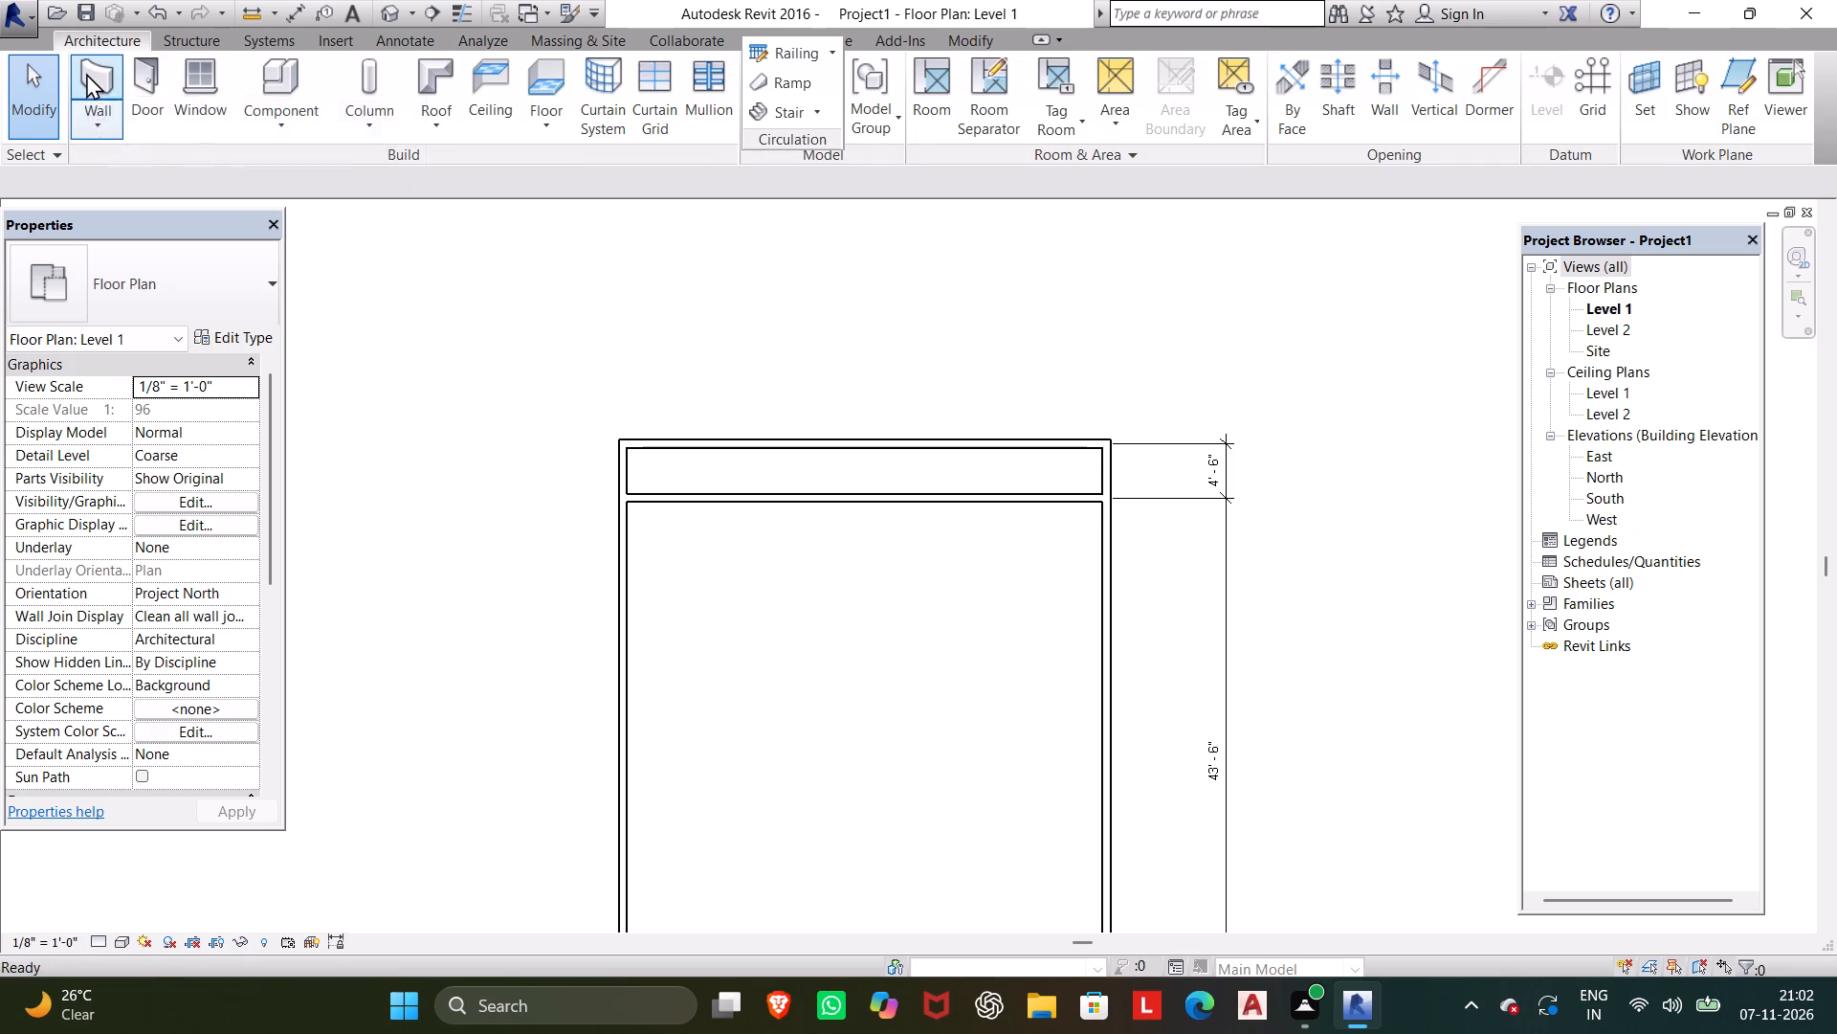
{"action": "left_click", "coordinate": [136, 287]}
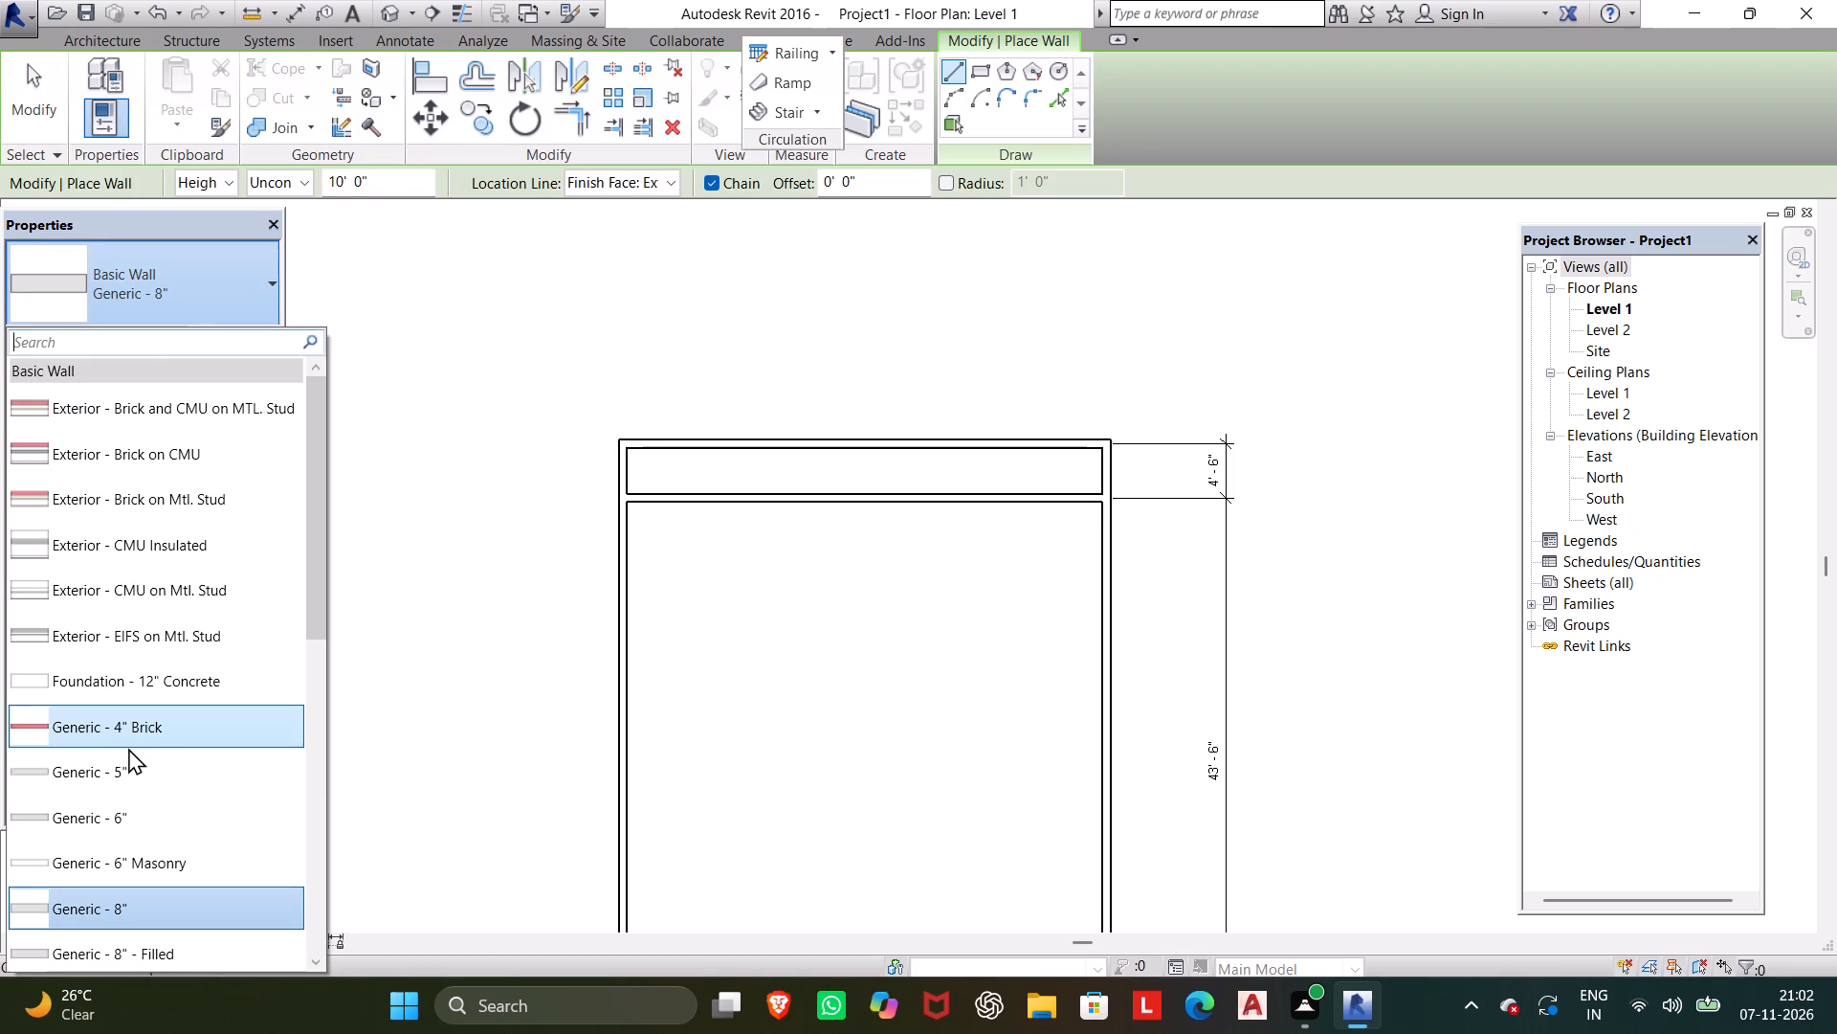
{"action": "left_click", "coordinate": [122, 776]}
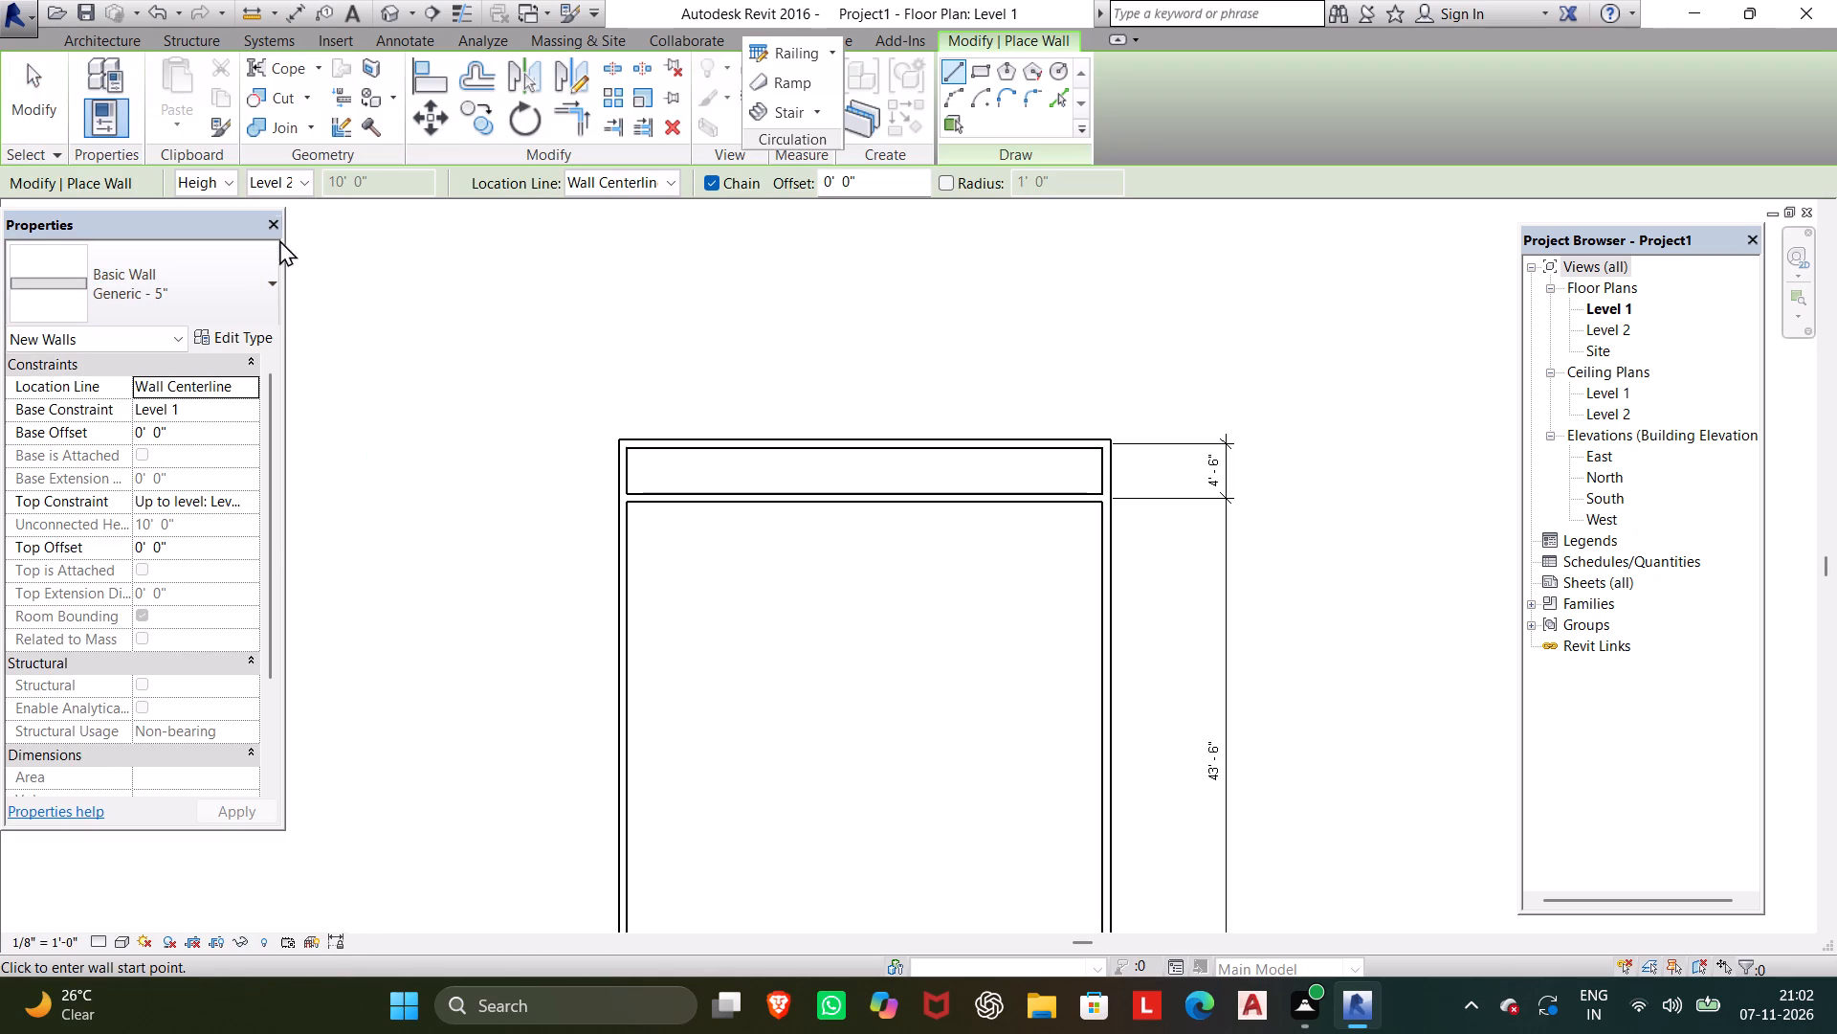
{"action": "left_click", "coordinate": [466, 67]}
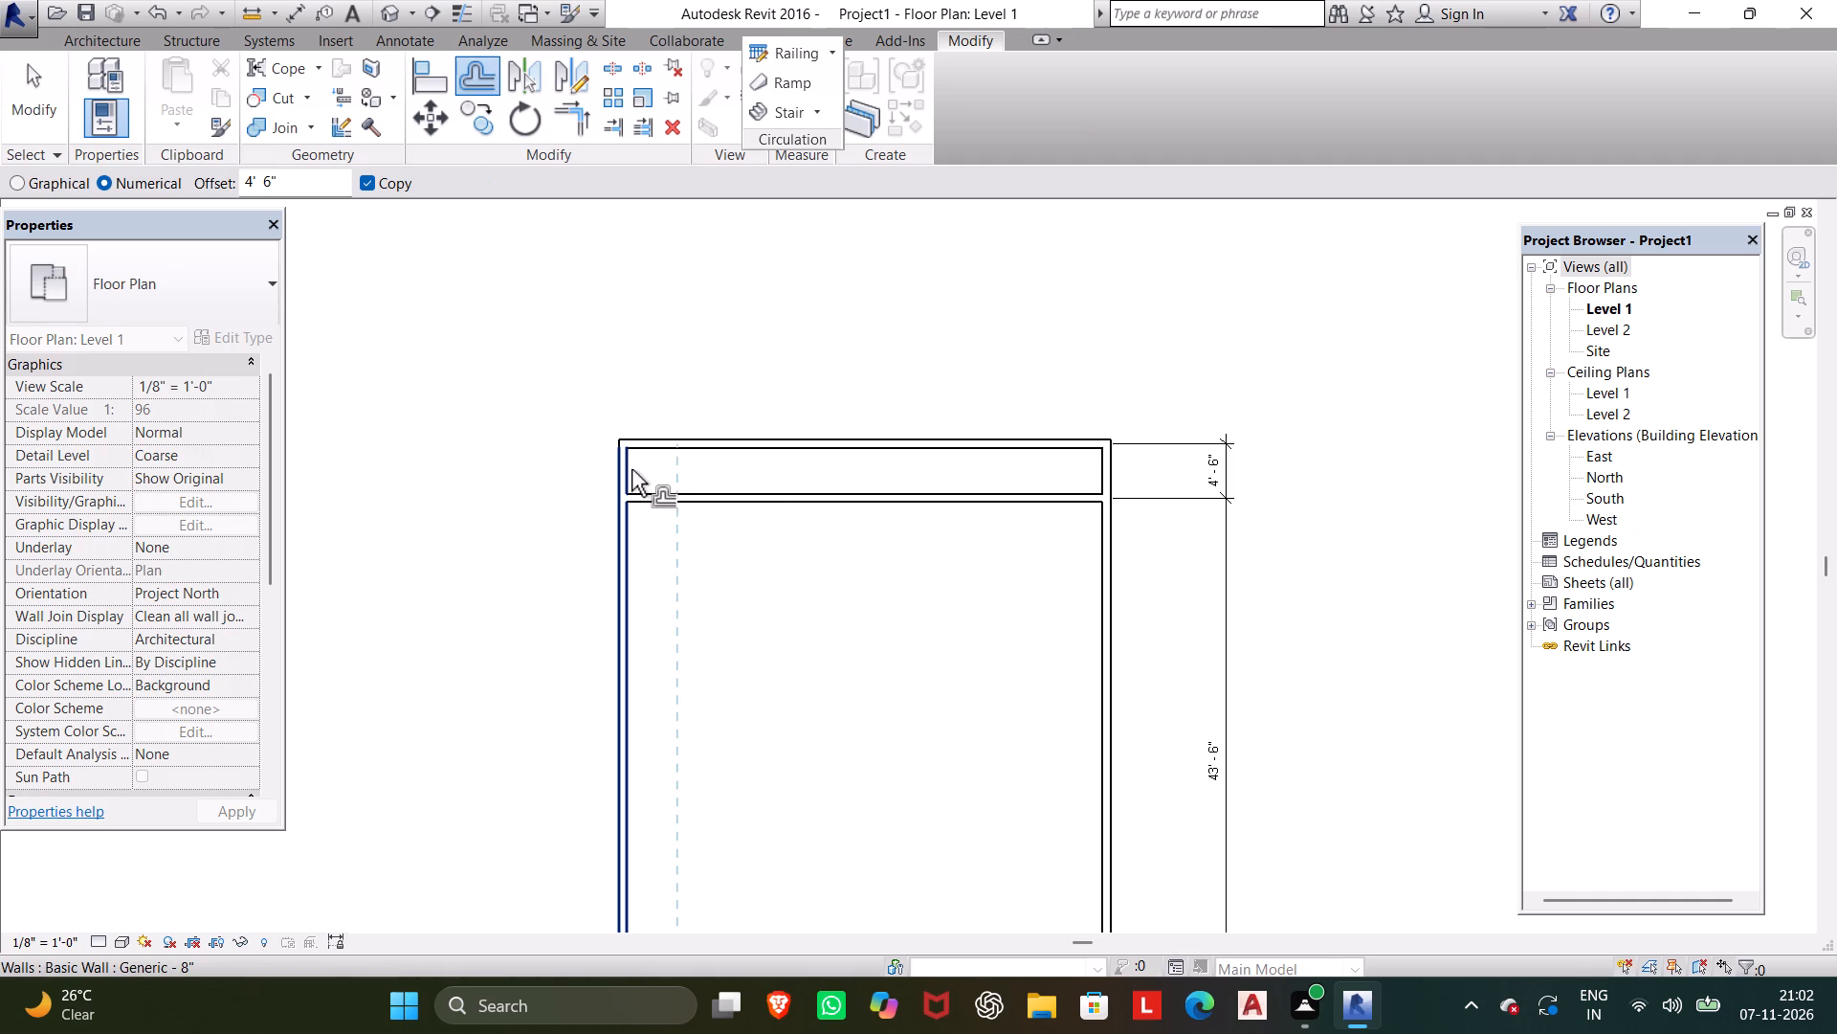
{"action": "key", "text": "Escape"}
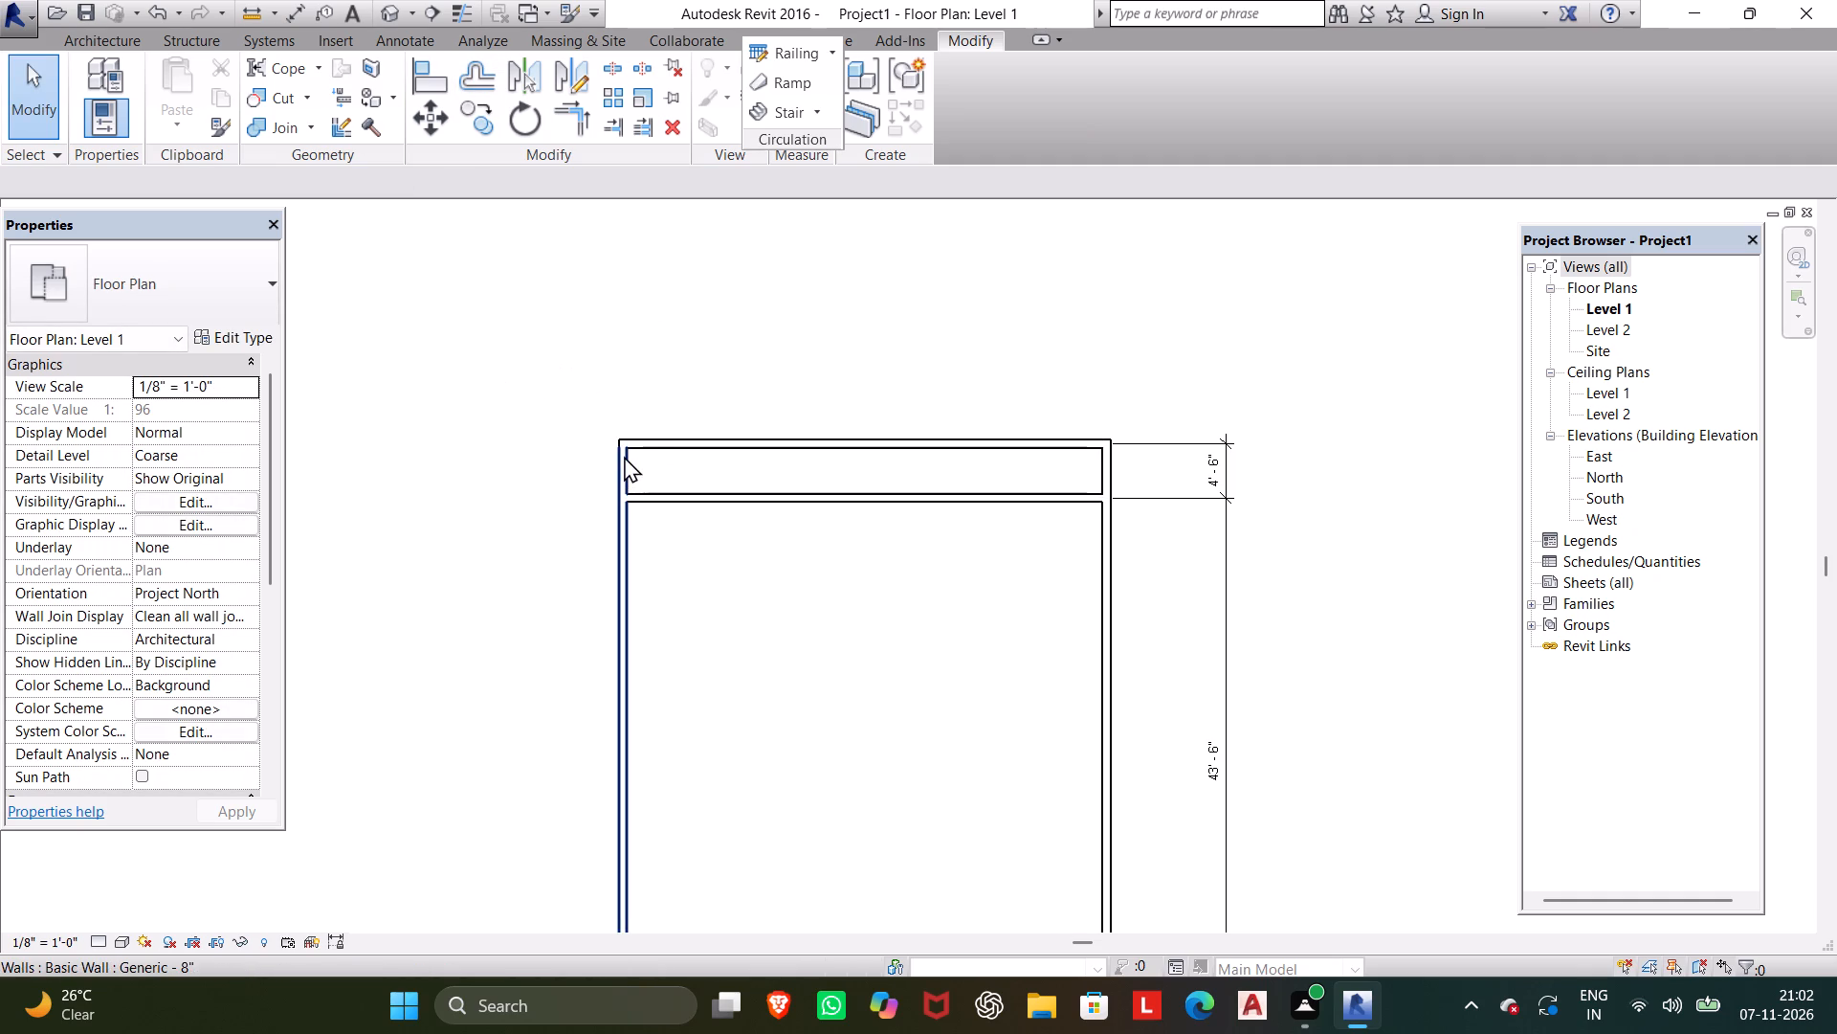
Draw a 4'-6" Generic - 5" partition between the north and inner walls, about 8' from the west wall, with location line Finish Face: Interior.
{"action": "left_click", "coordinate": [84, 41]}
{"action": "left_click", "coordinate": [89, 68]}
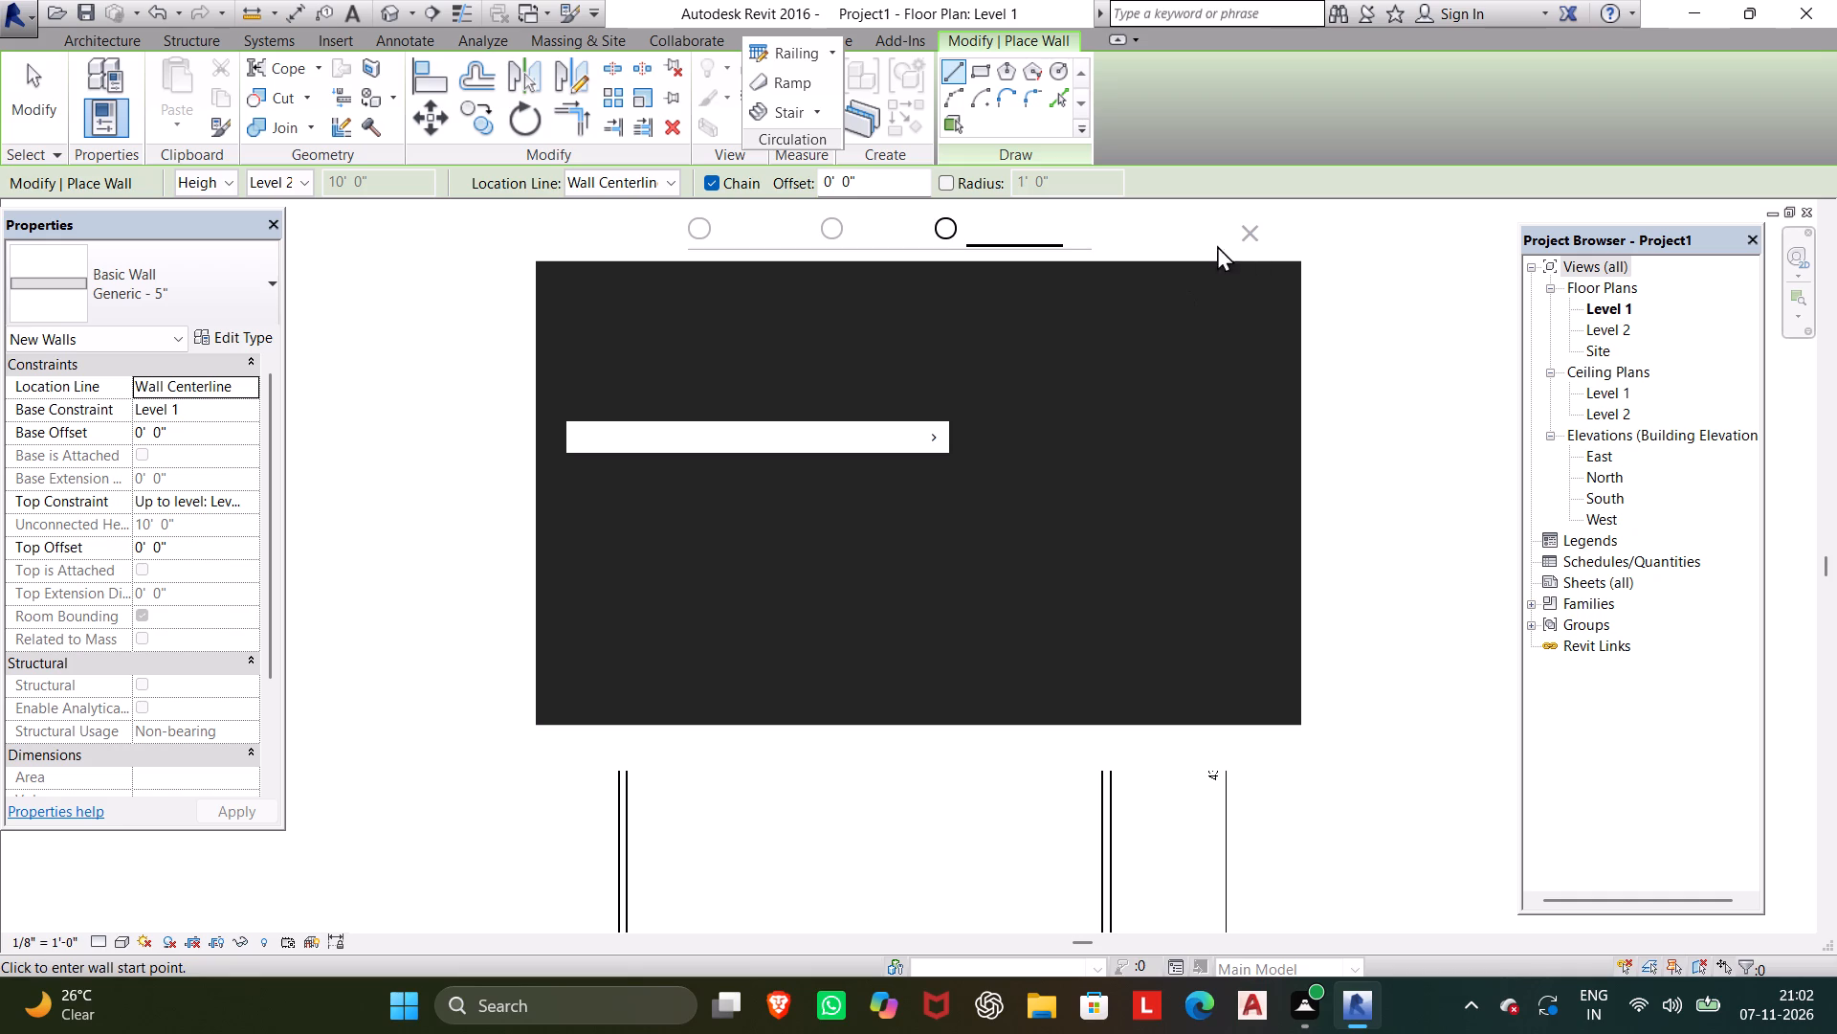
{"action": "left_click", "coordinate": [1249, 236]}
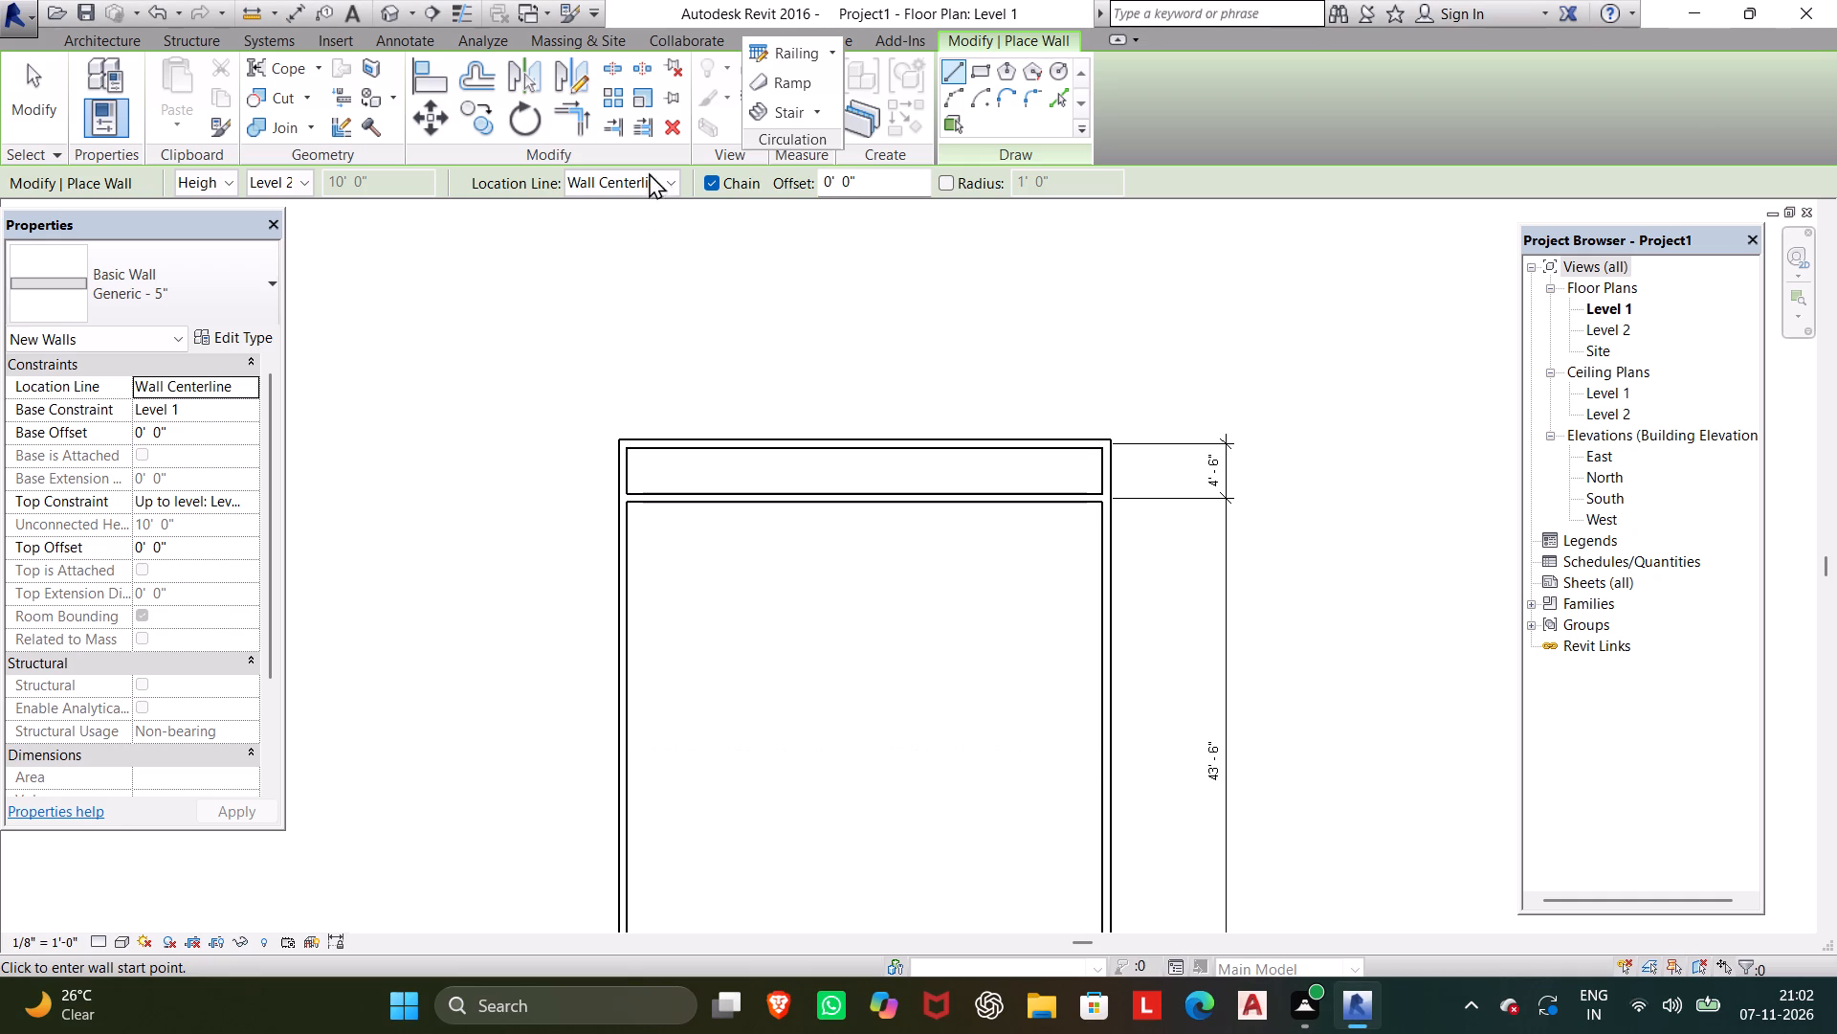
{"action": "left_click", "coordinate": [622, 183]}
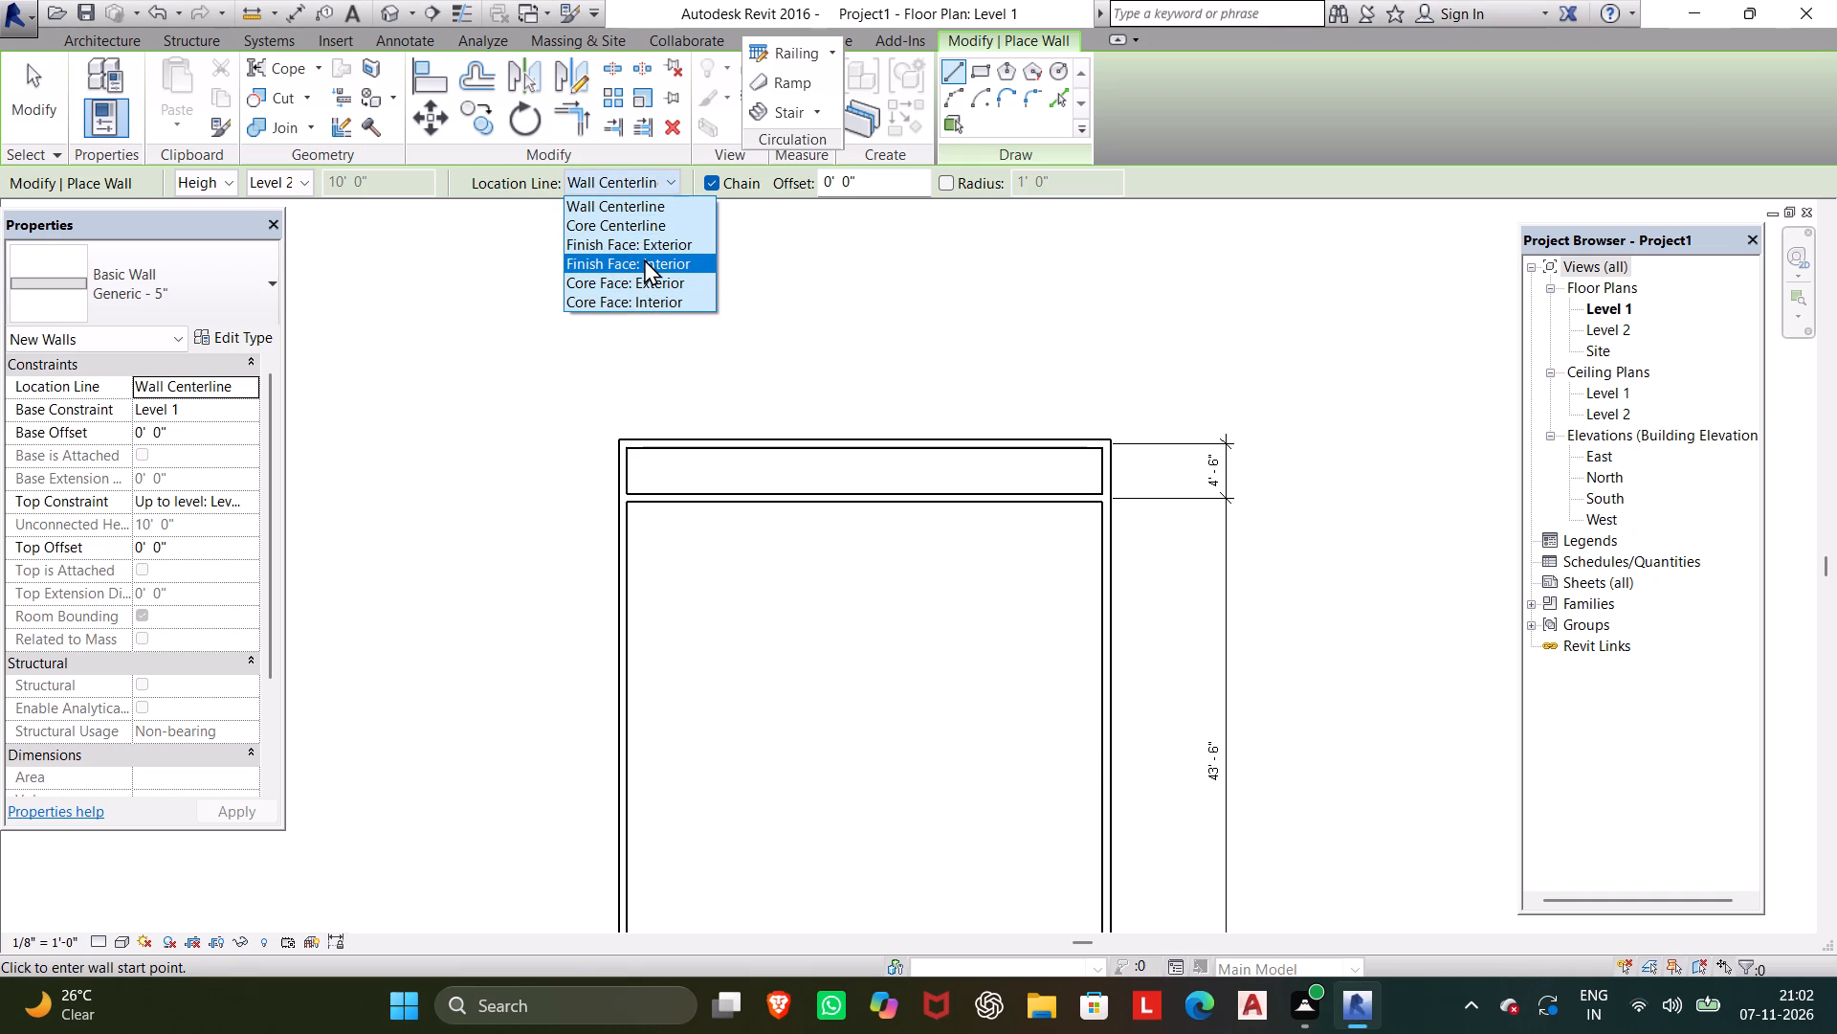
{"action": "left_click", "coordinate": [638, 265]}
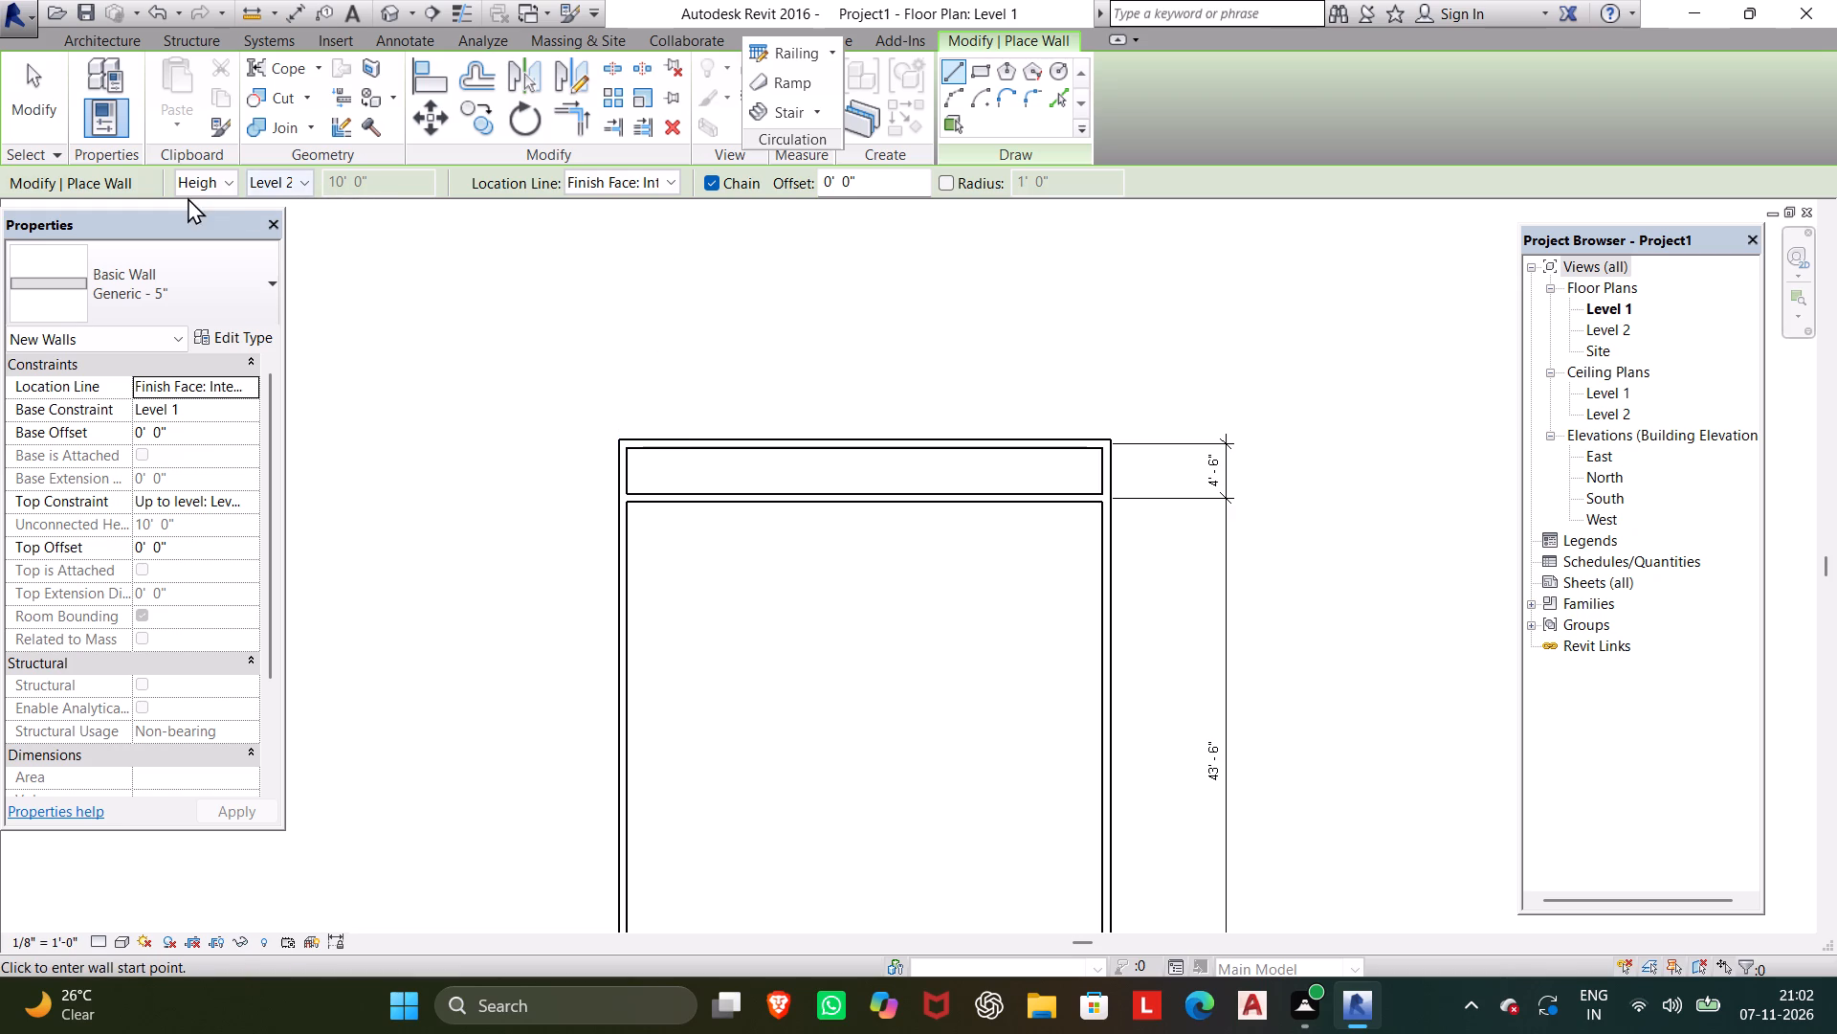
{"action": "left_click", "coordinate": [264, 188]}
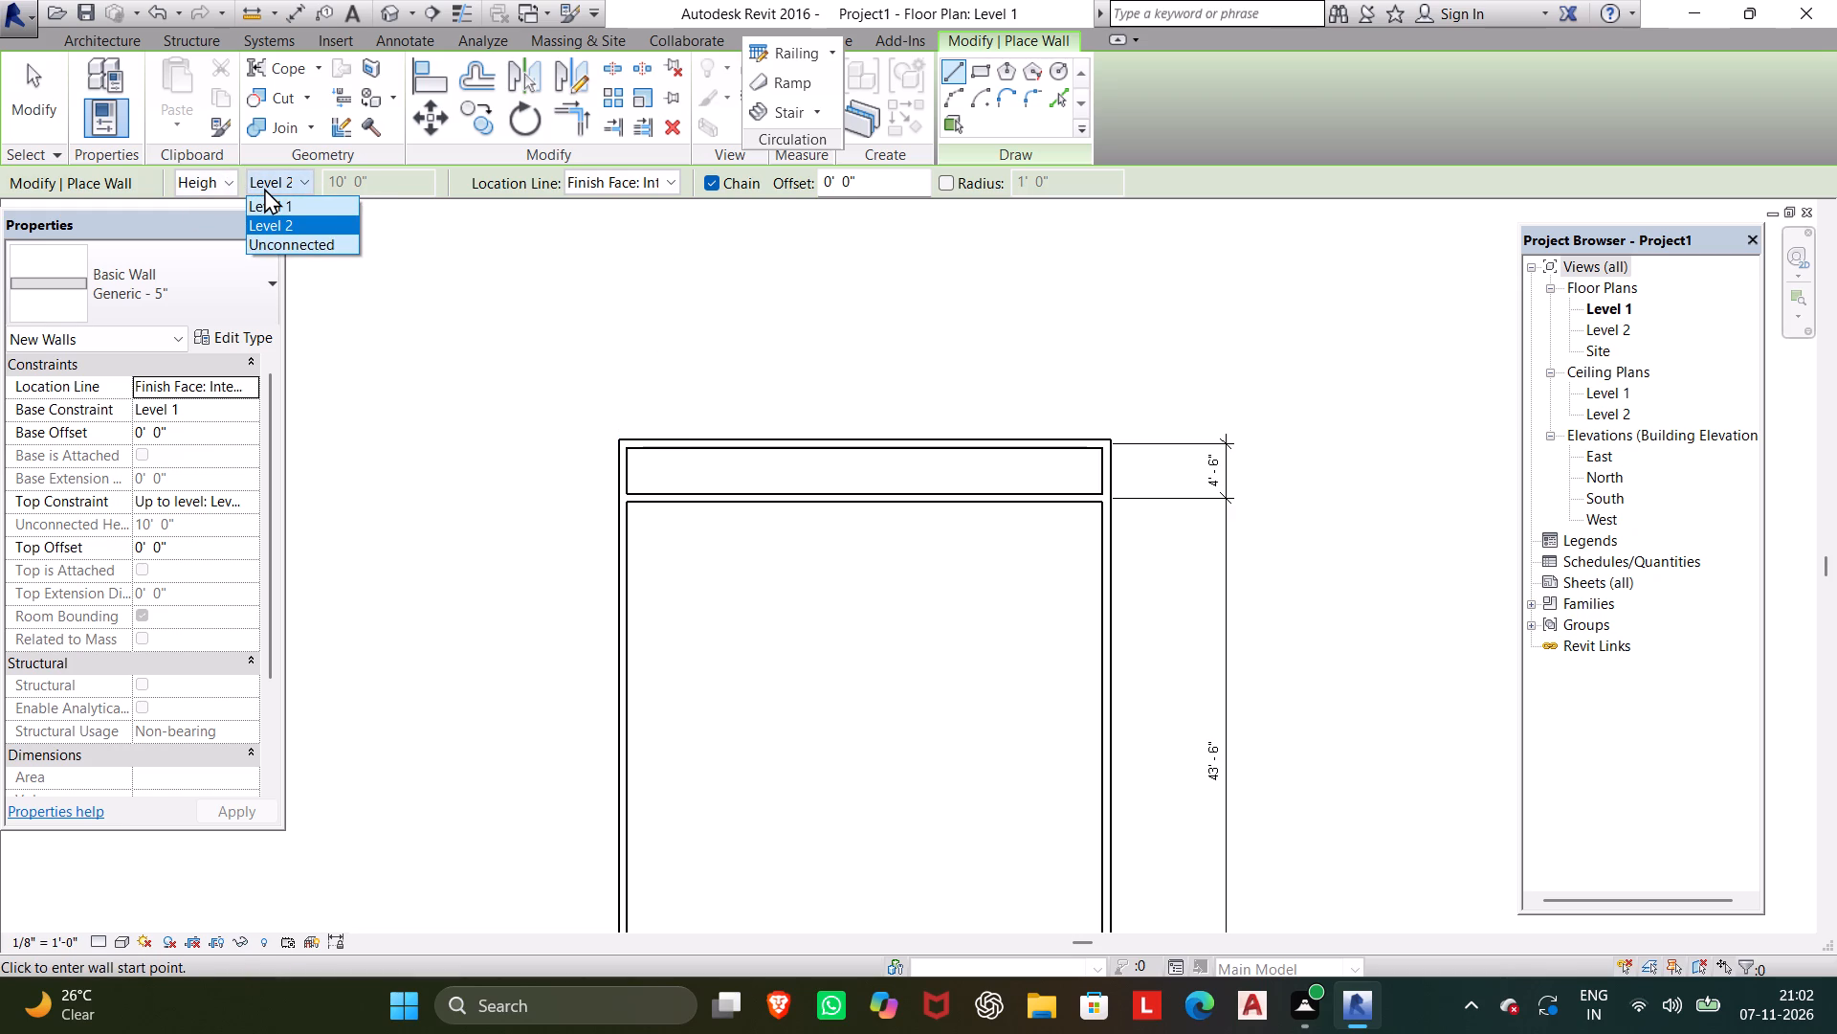
{"action": "left_click", "coordinate": [264, 188]}
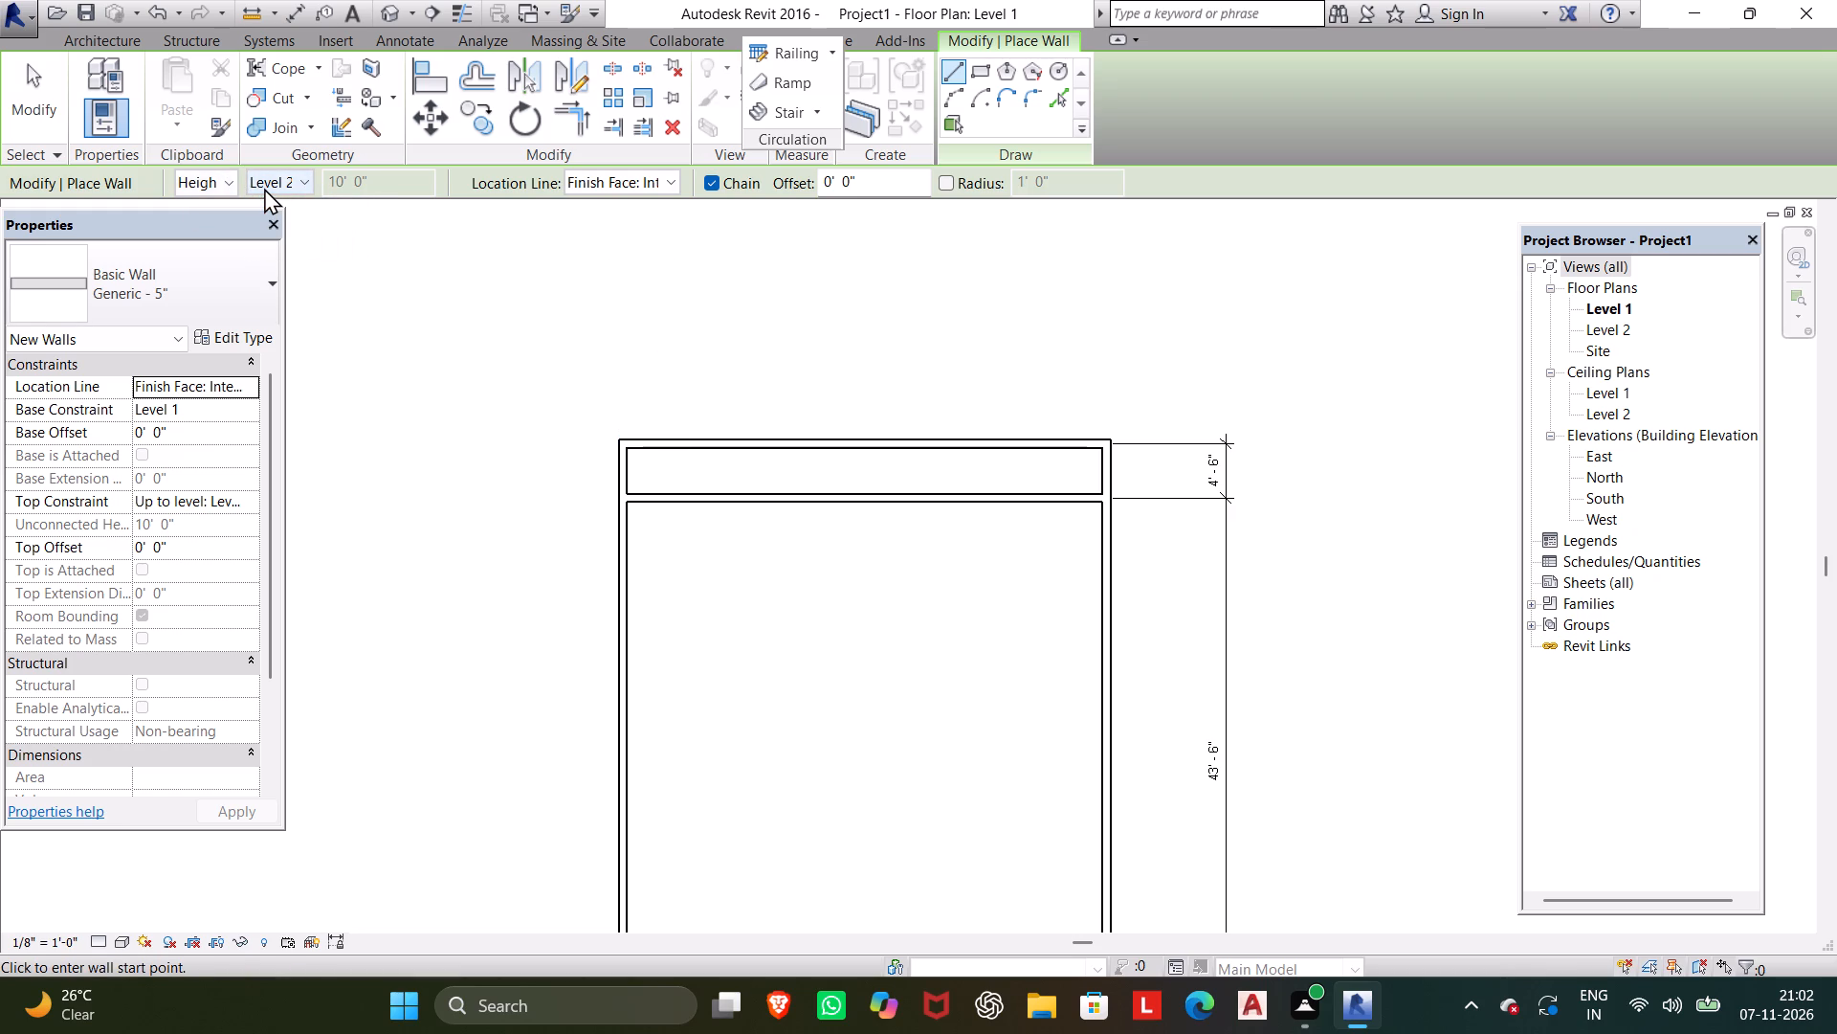
{"action": "left_click", "coordinate": [205, 191]}
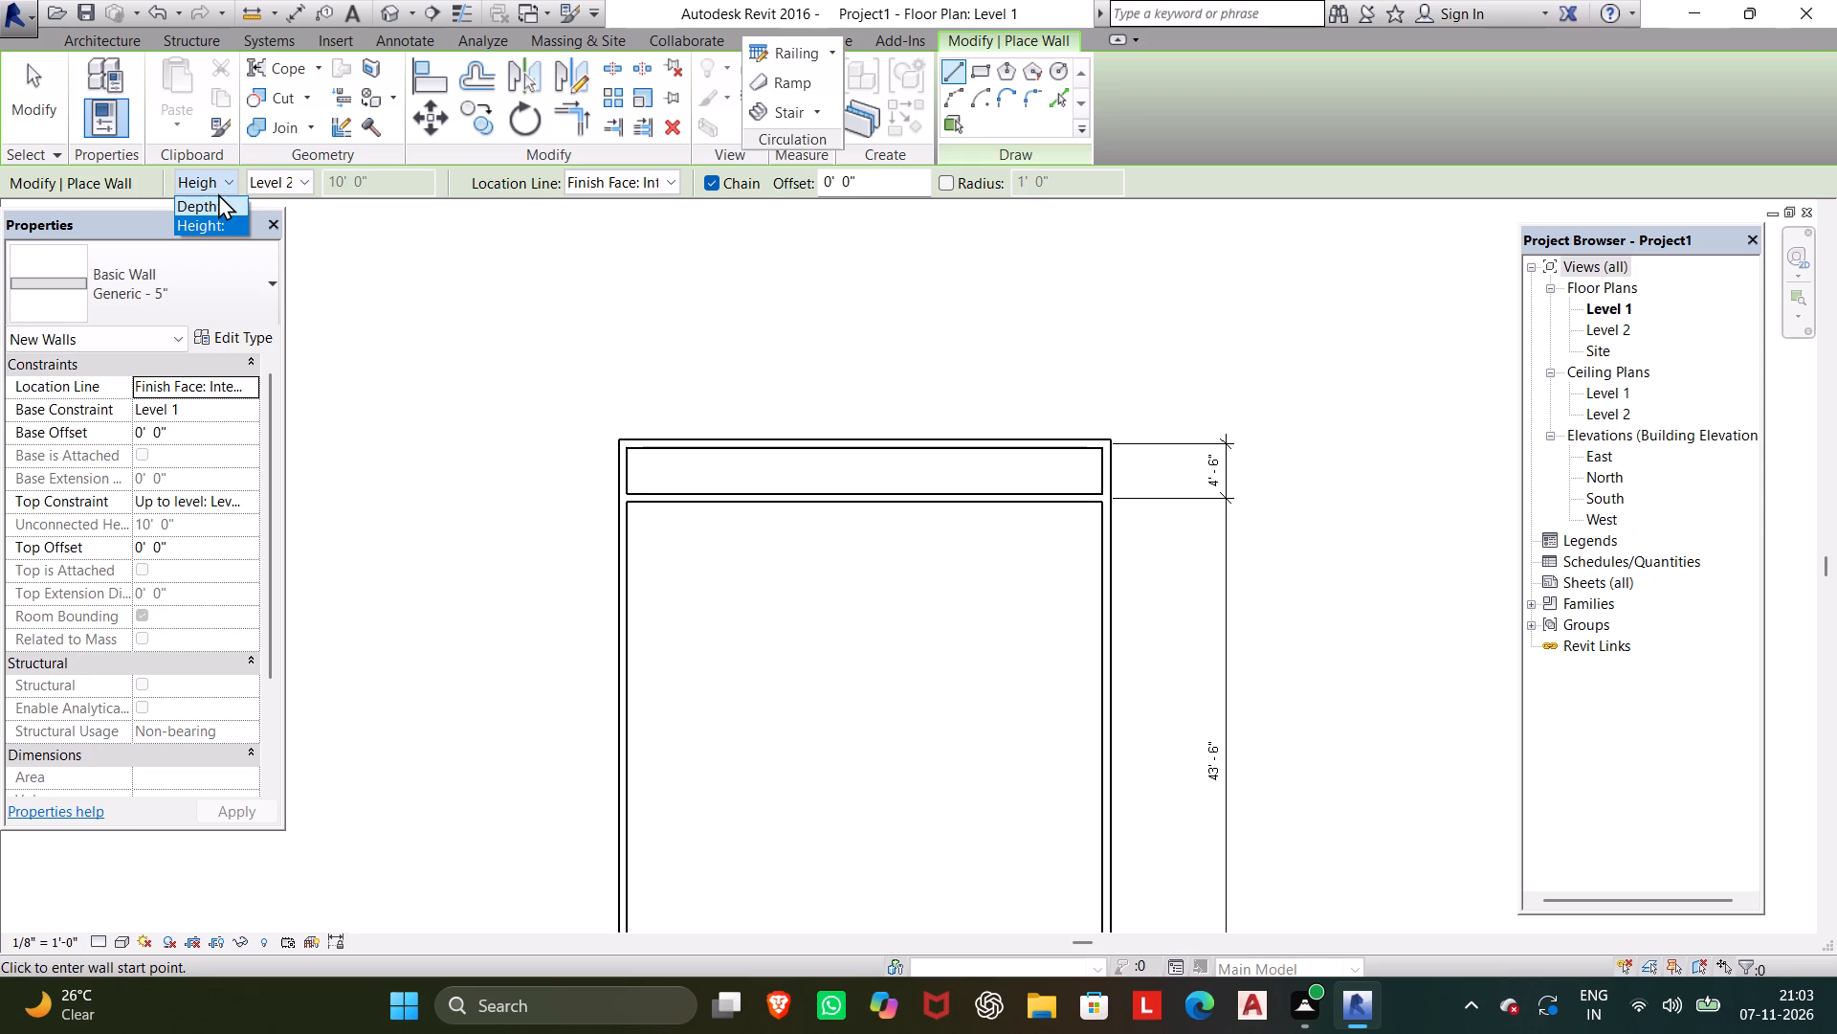
{"action": "left_click", "coordinate": [216, 185]}
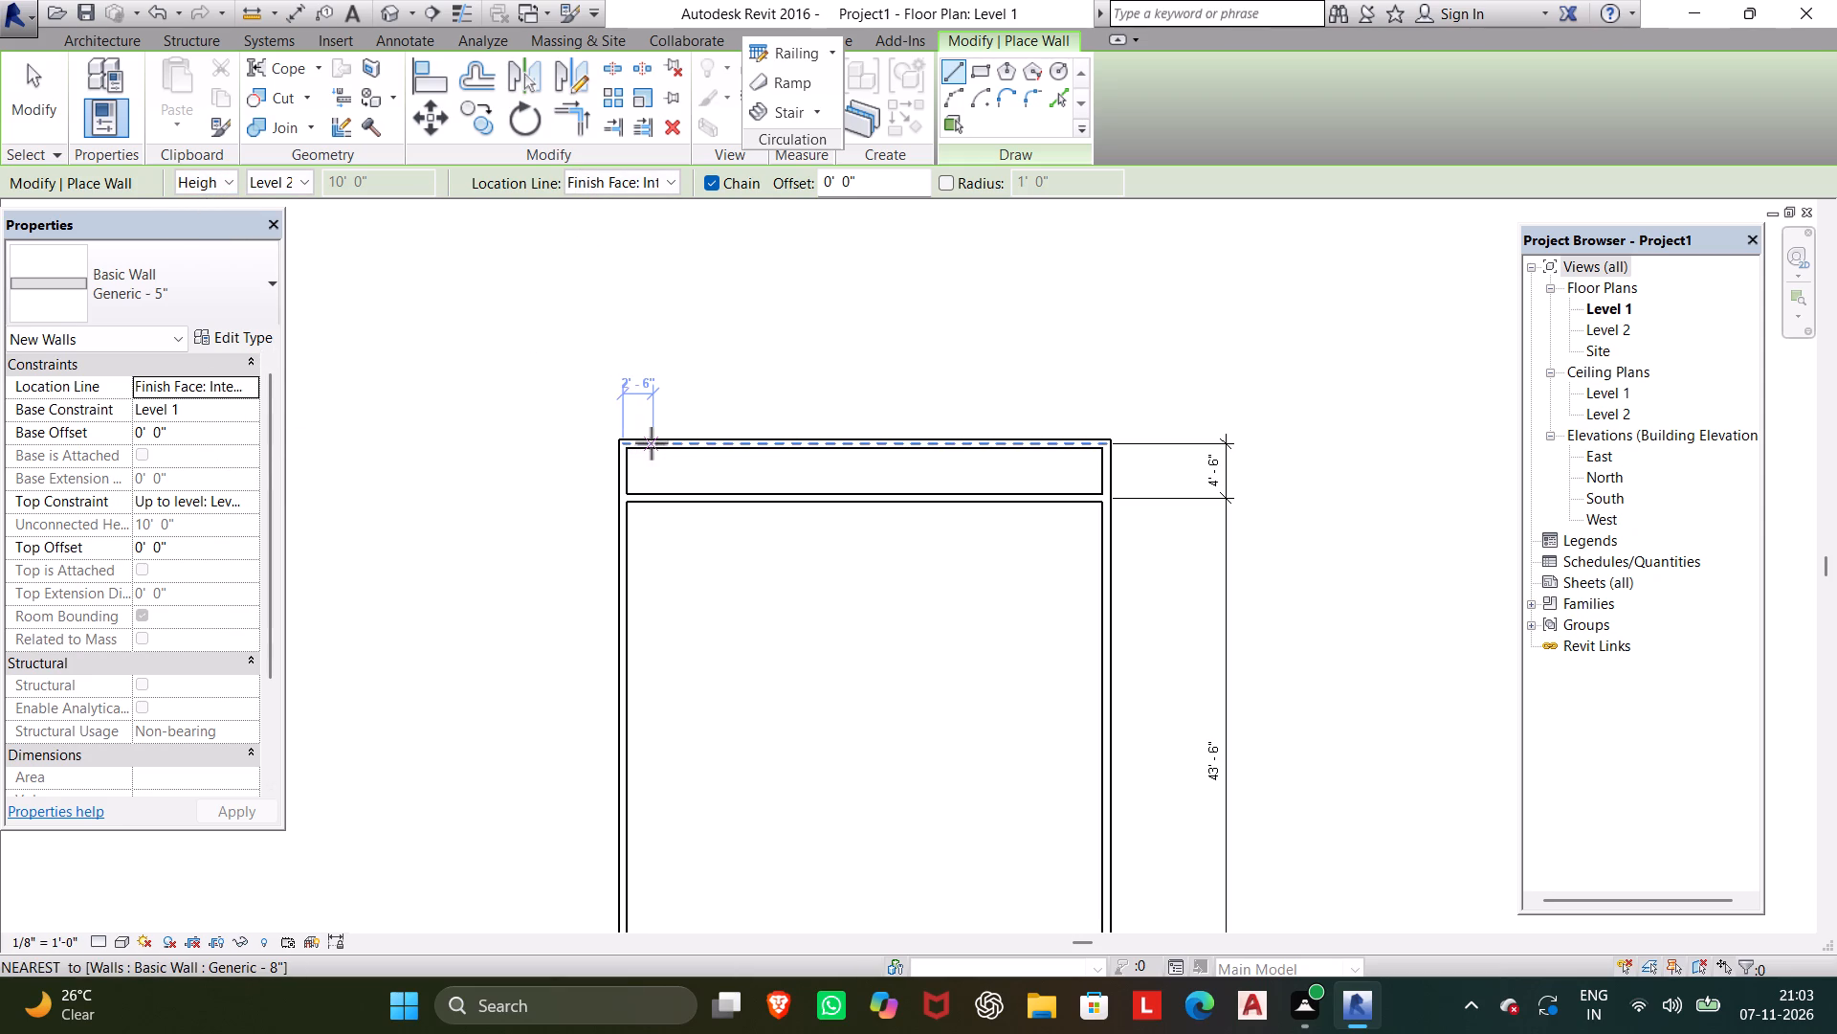
{"action": "left_click", "coordinate": [721, 436]}
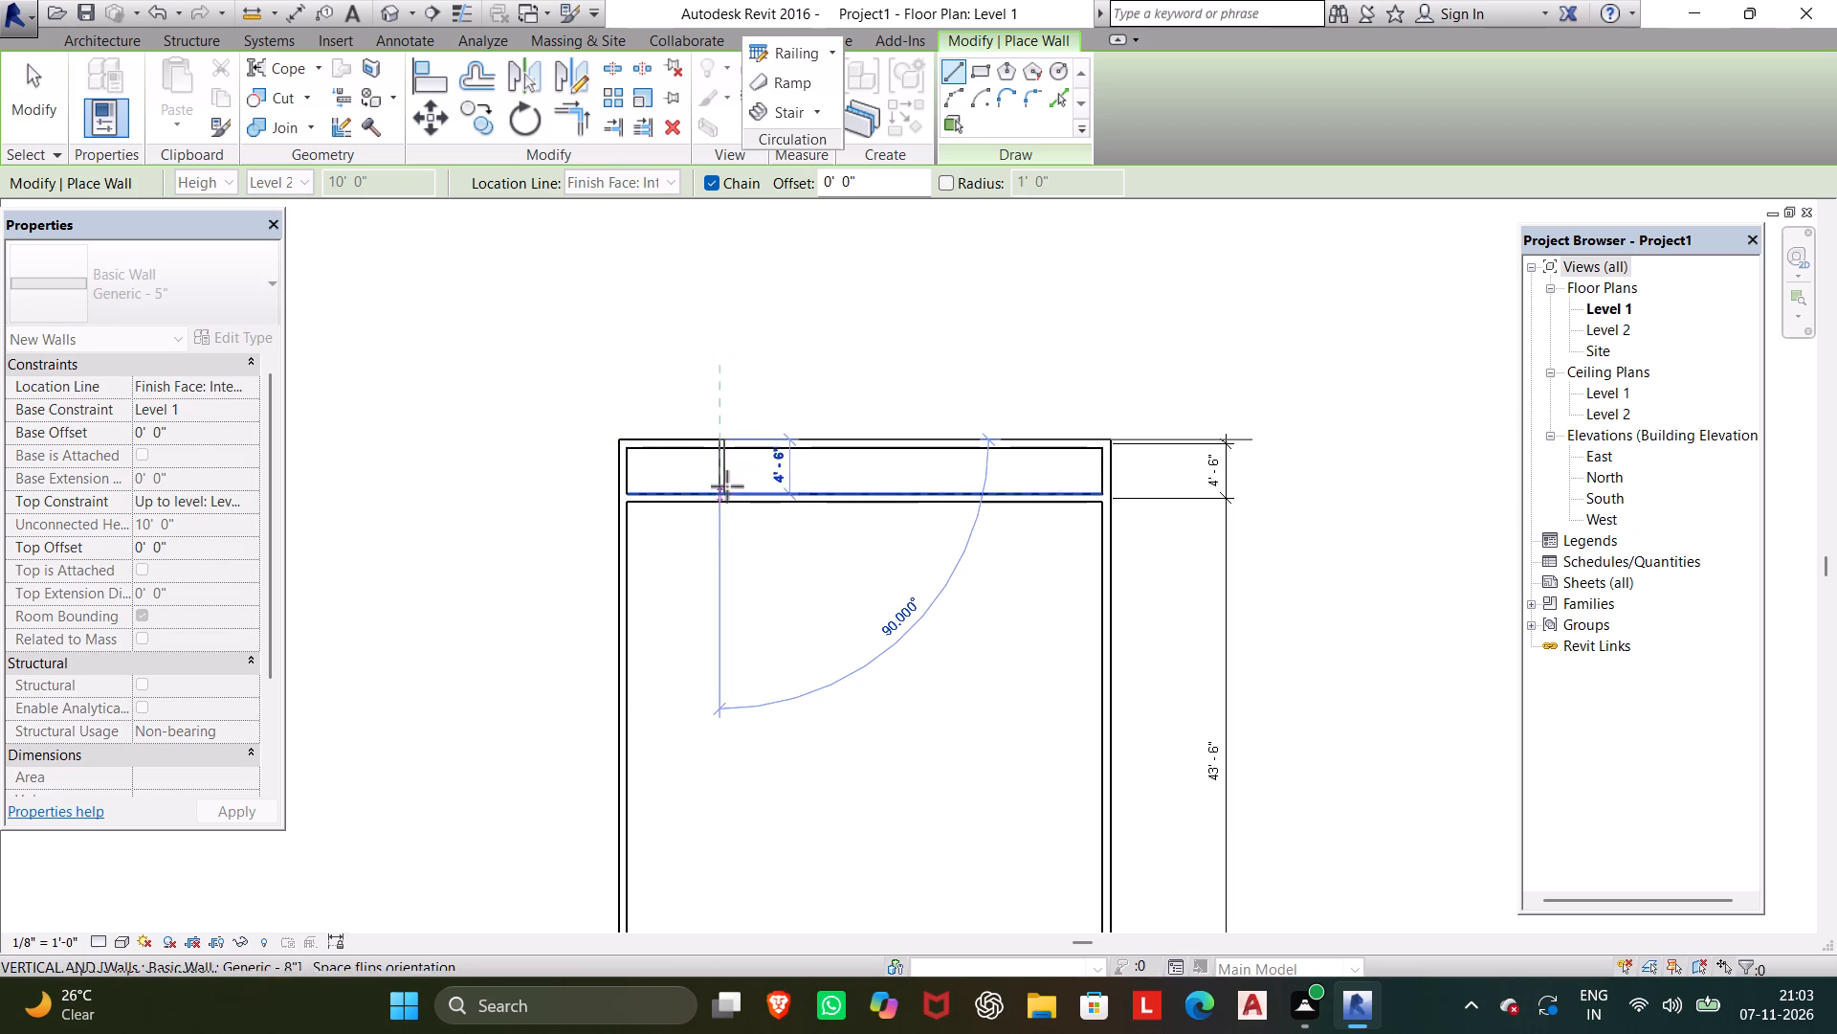
{"action": "left_click", "coordinate": [725, 499]}
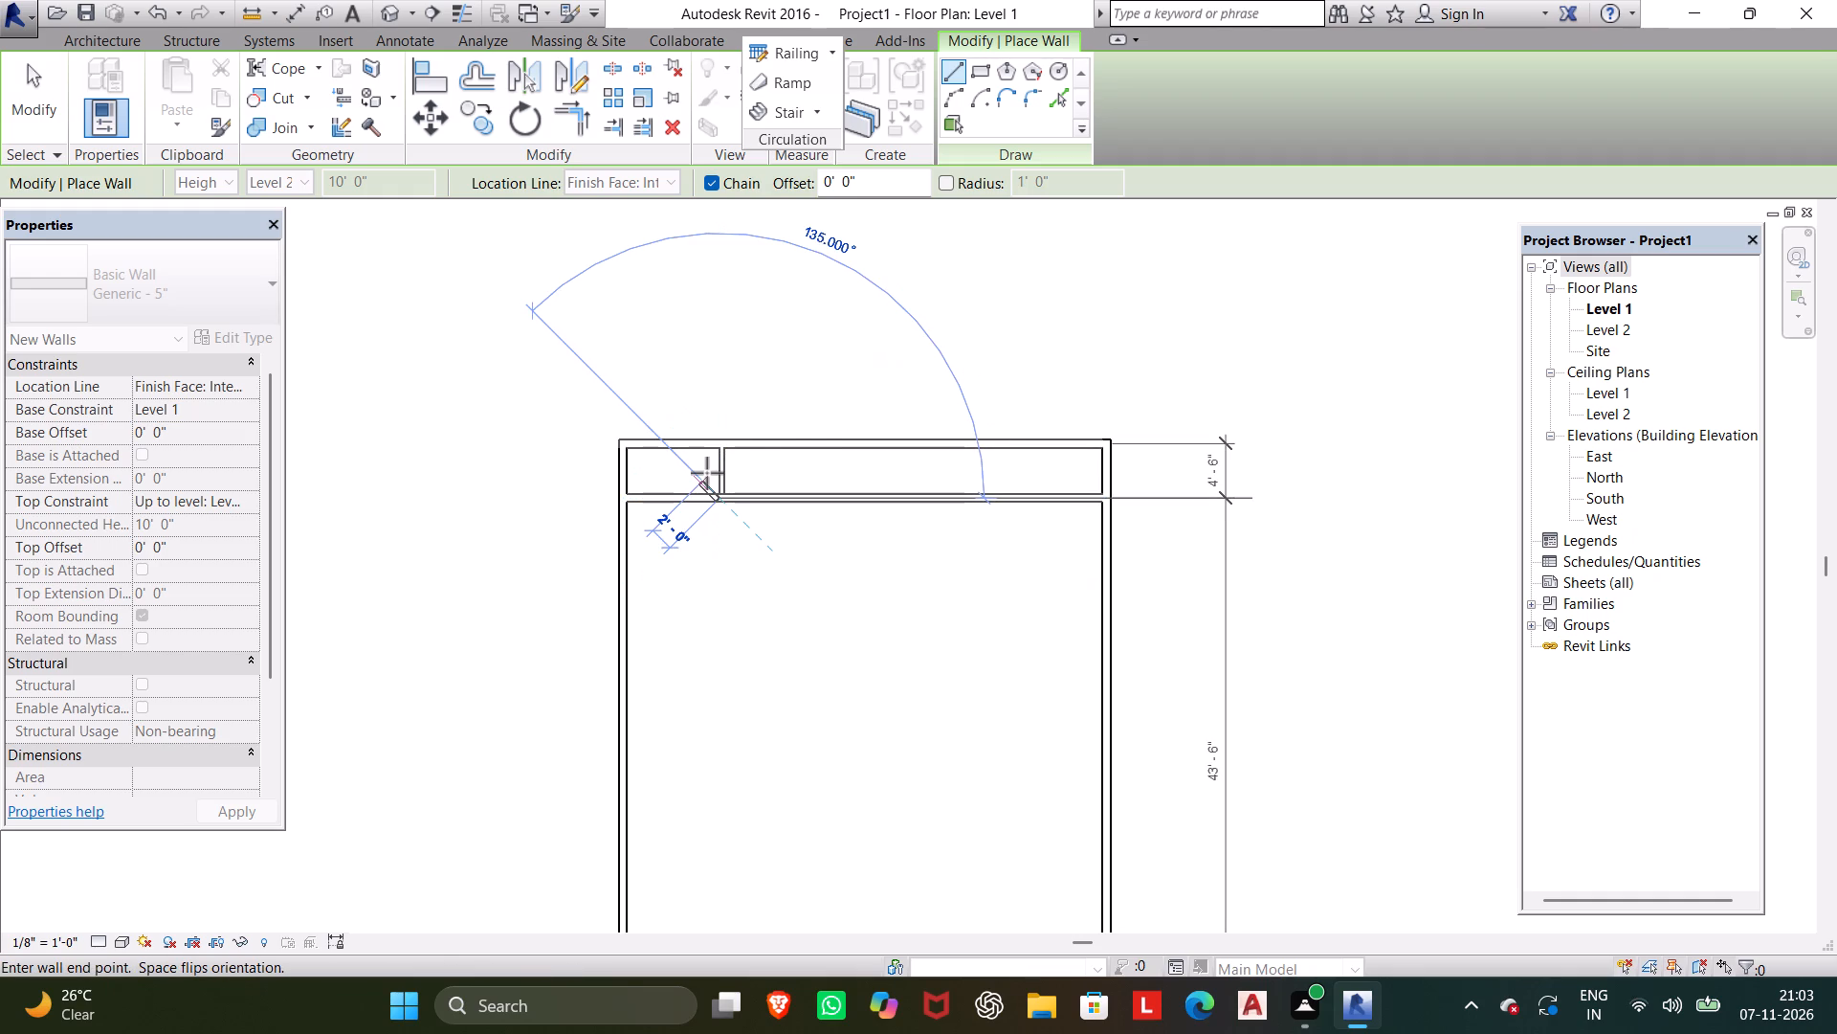
{"action": "key", "text": "Escape"}
{"action": "key", "text": "Escape"}
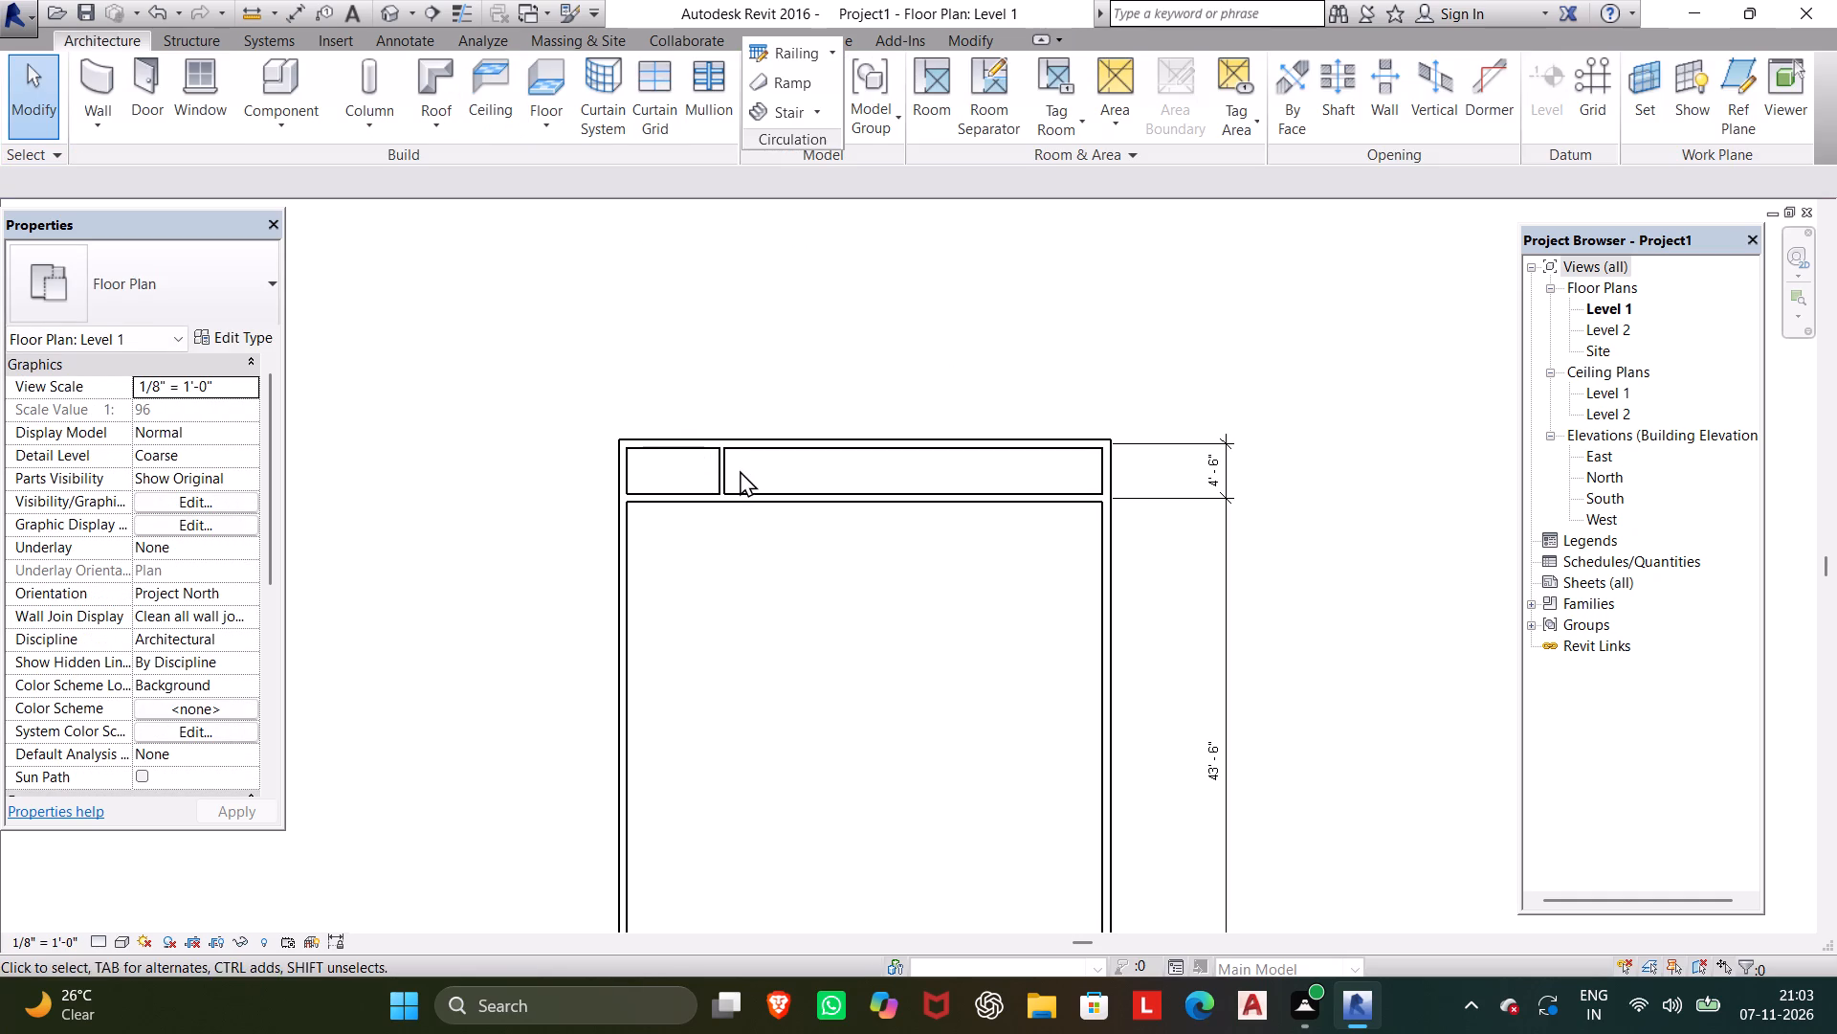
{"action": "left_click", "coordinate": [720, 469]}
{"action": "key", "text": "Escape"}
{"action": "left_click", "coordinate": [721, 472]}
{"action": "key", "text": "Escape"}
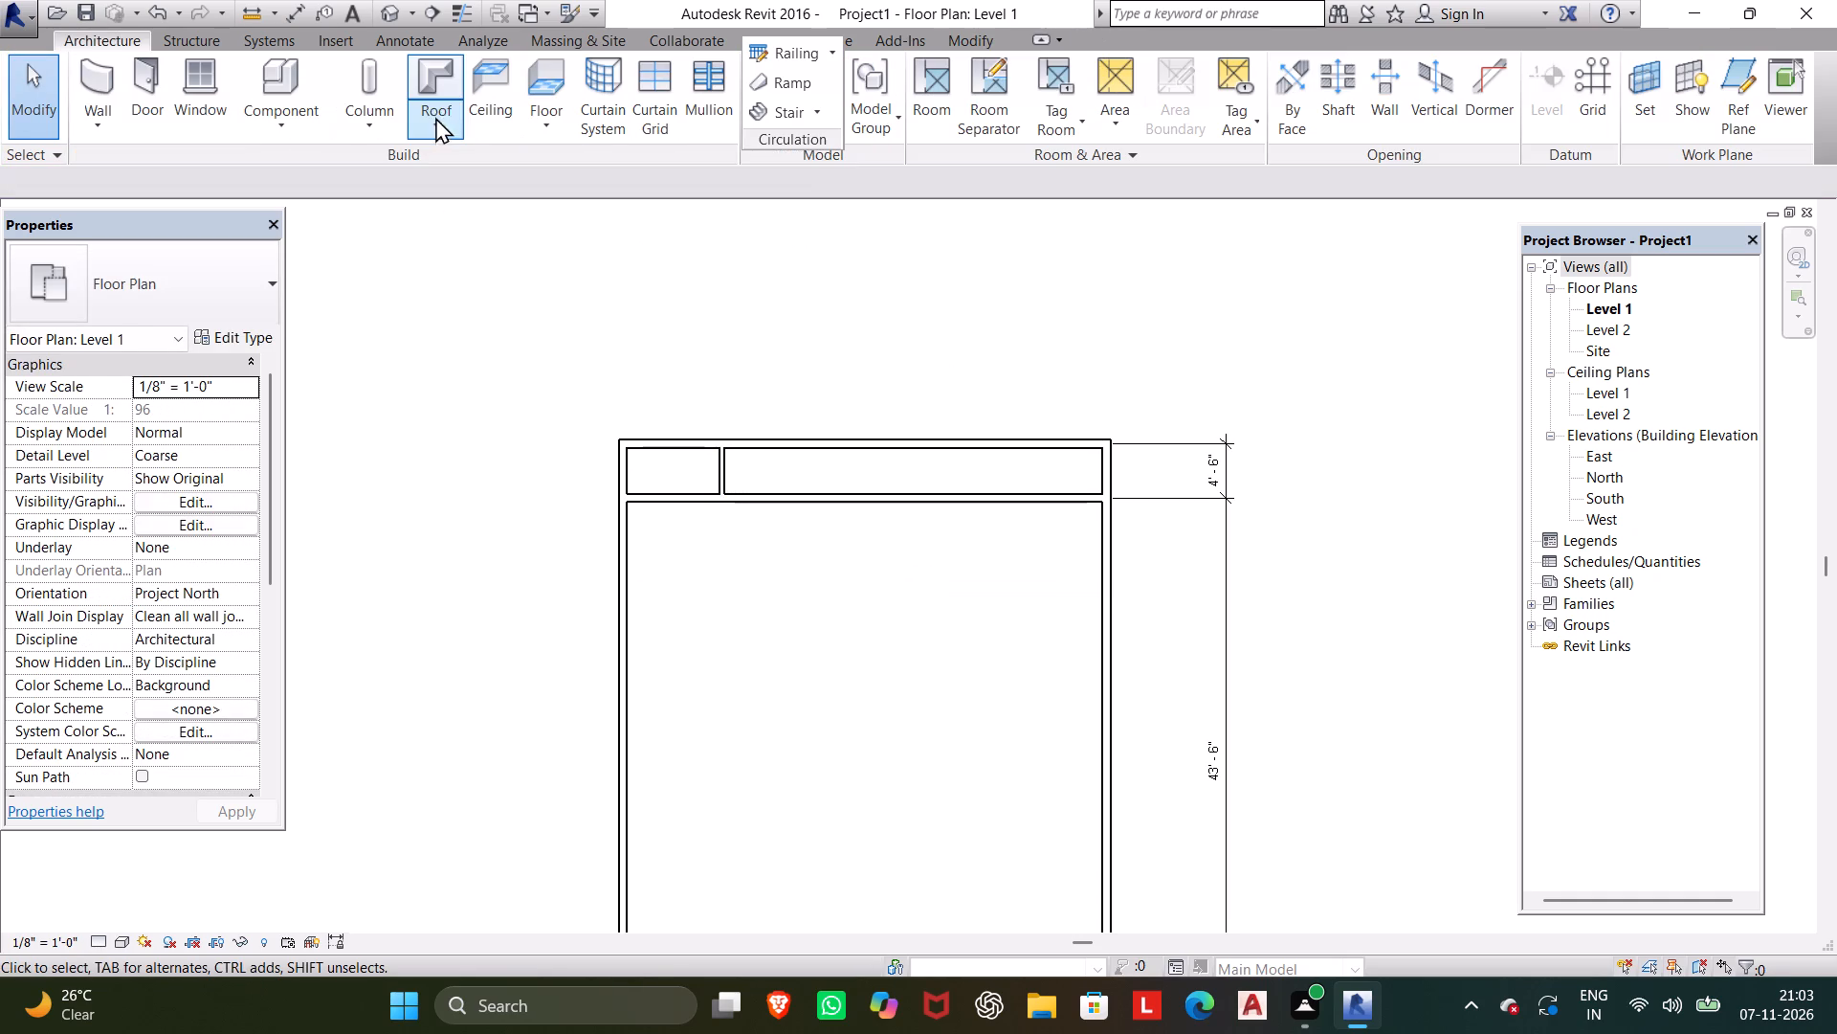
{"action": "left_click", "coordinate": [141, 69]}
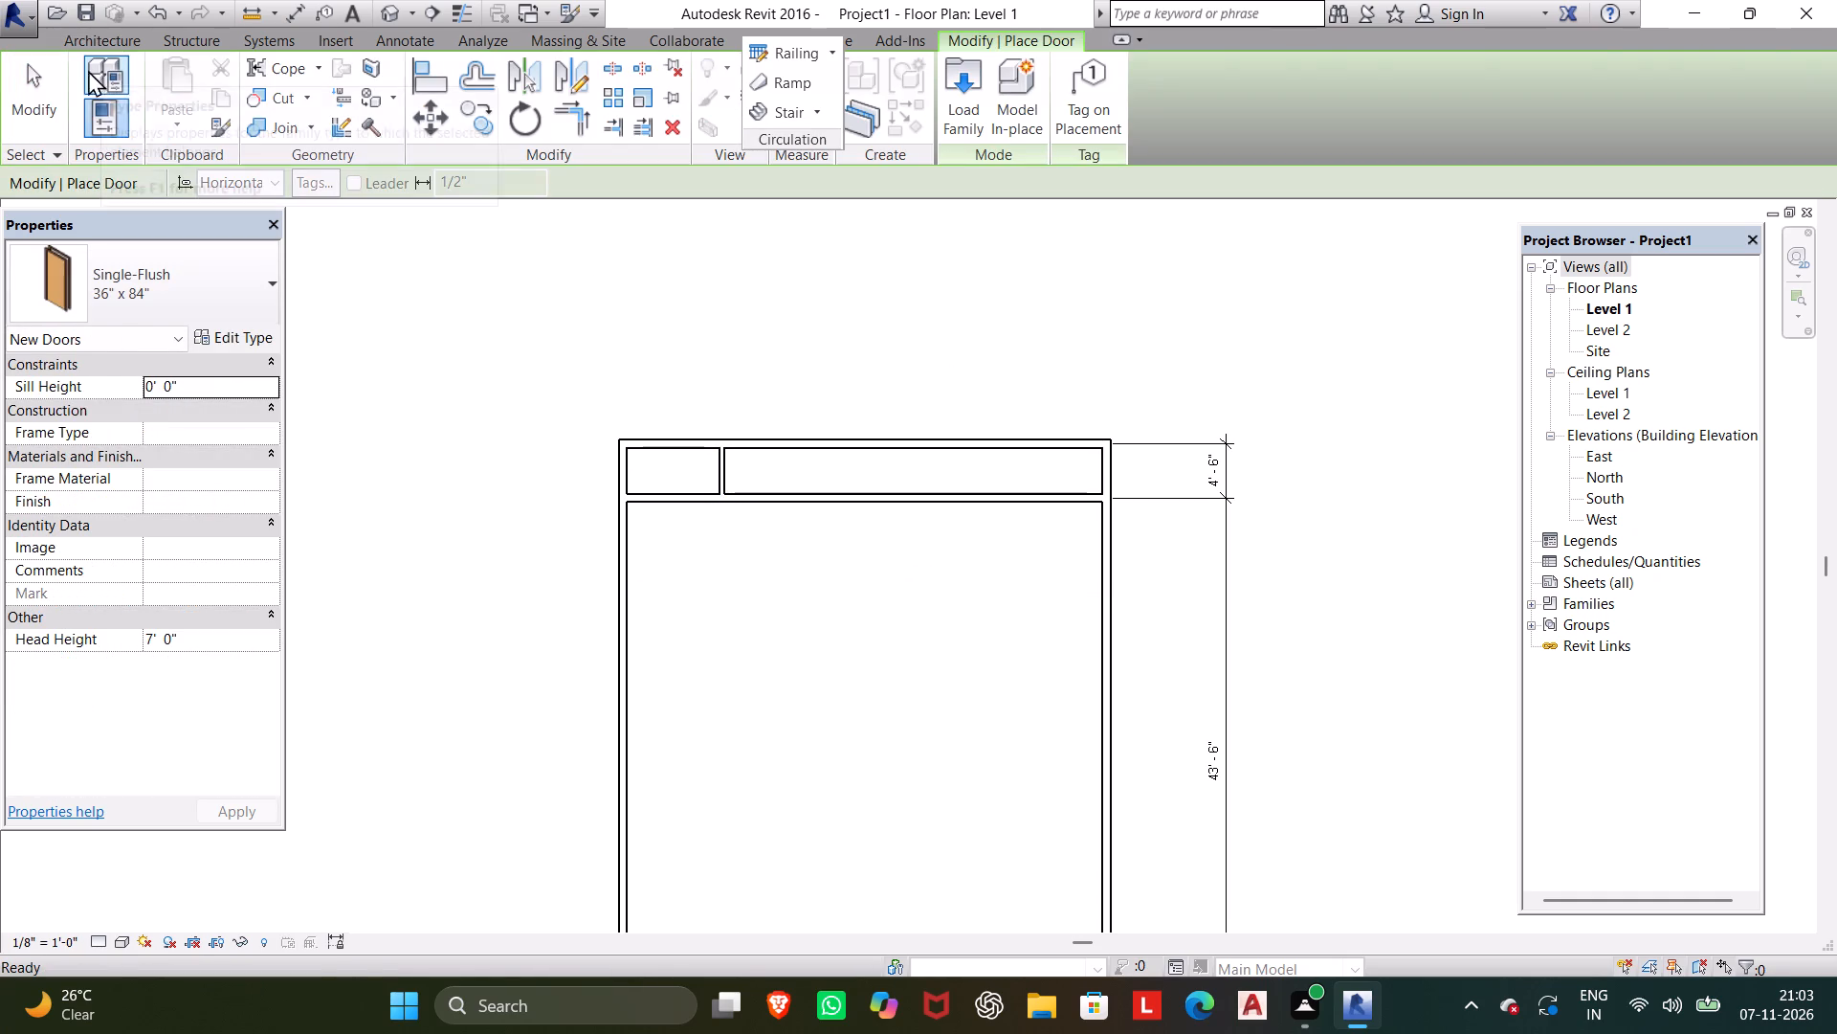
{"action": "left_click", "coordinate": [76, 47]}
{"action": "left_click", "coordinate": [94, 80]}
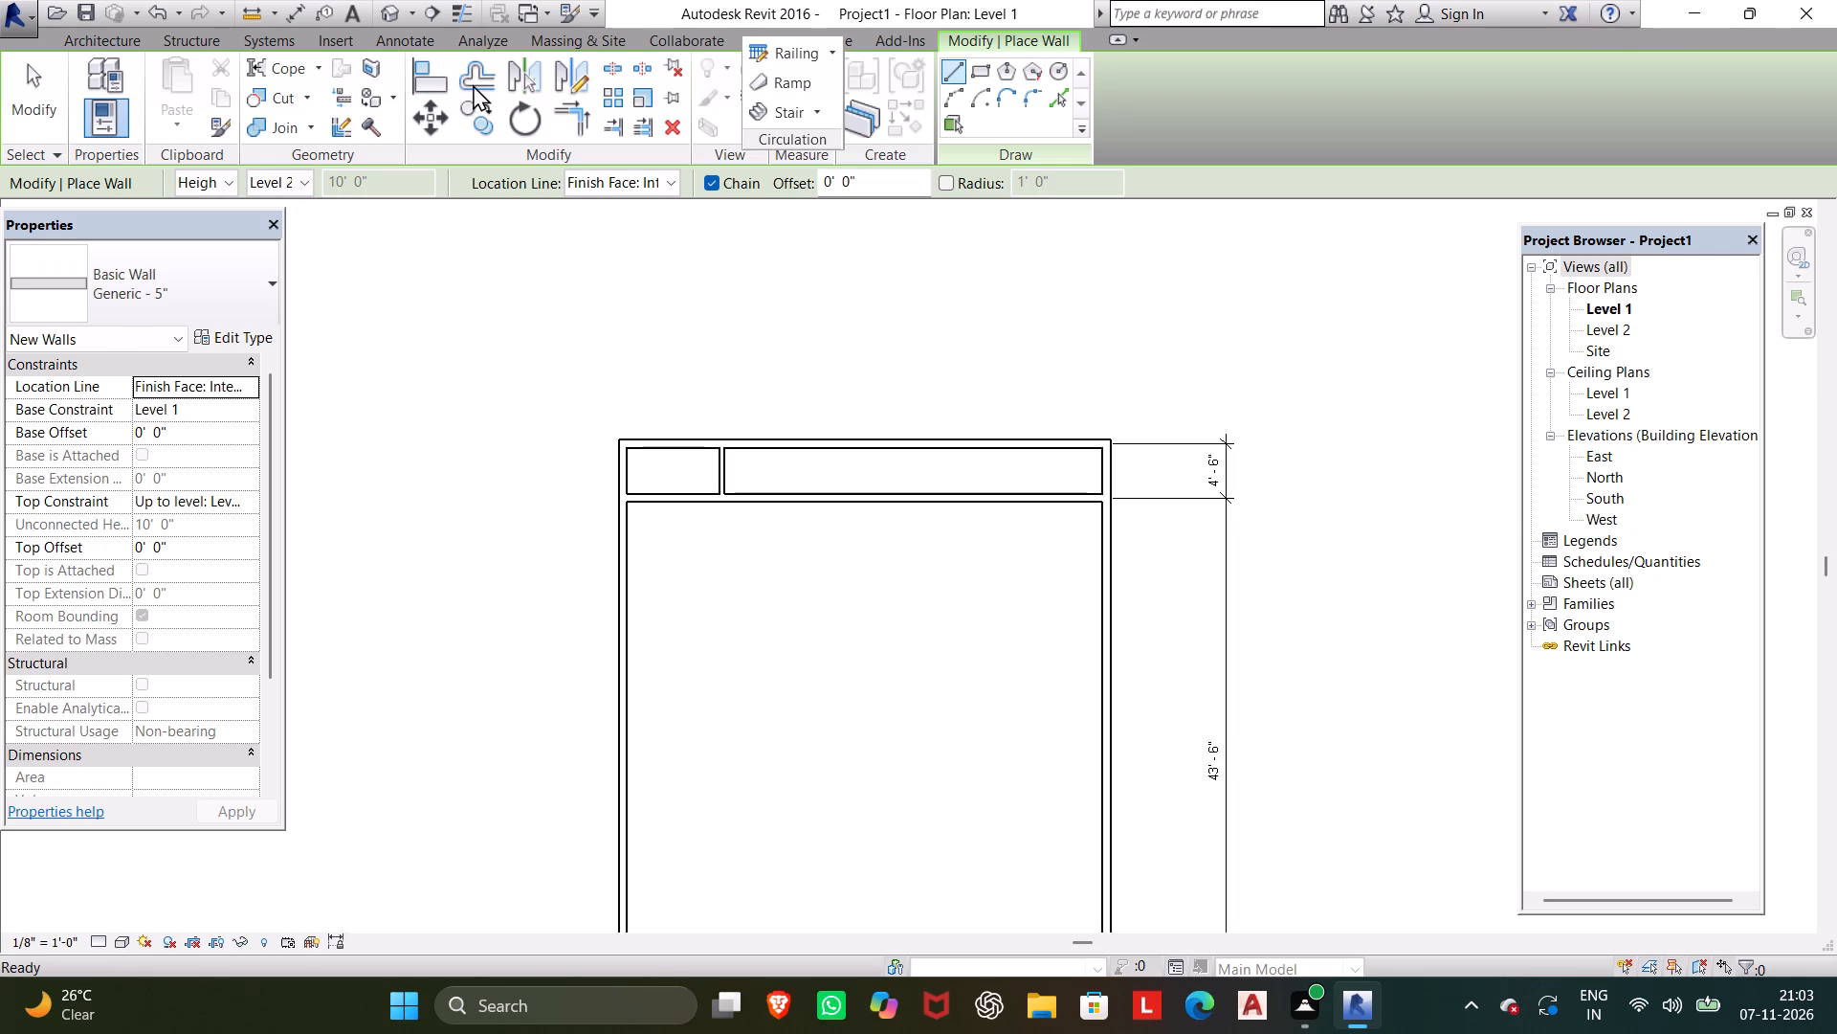
Offset a copy of the 5" partition 23' to the east, between the north and inner walls.
{"action": "left_click", "coordinate": [476, 83]}
{"action": "left_click_drag", "start_coordinate": [306, 186], "coordinate": [197, 182]}
{"action": "type", "text": "23'"}
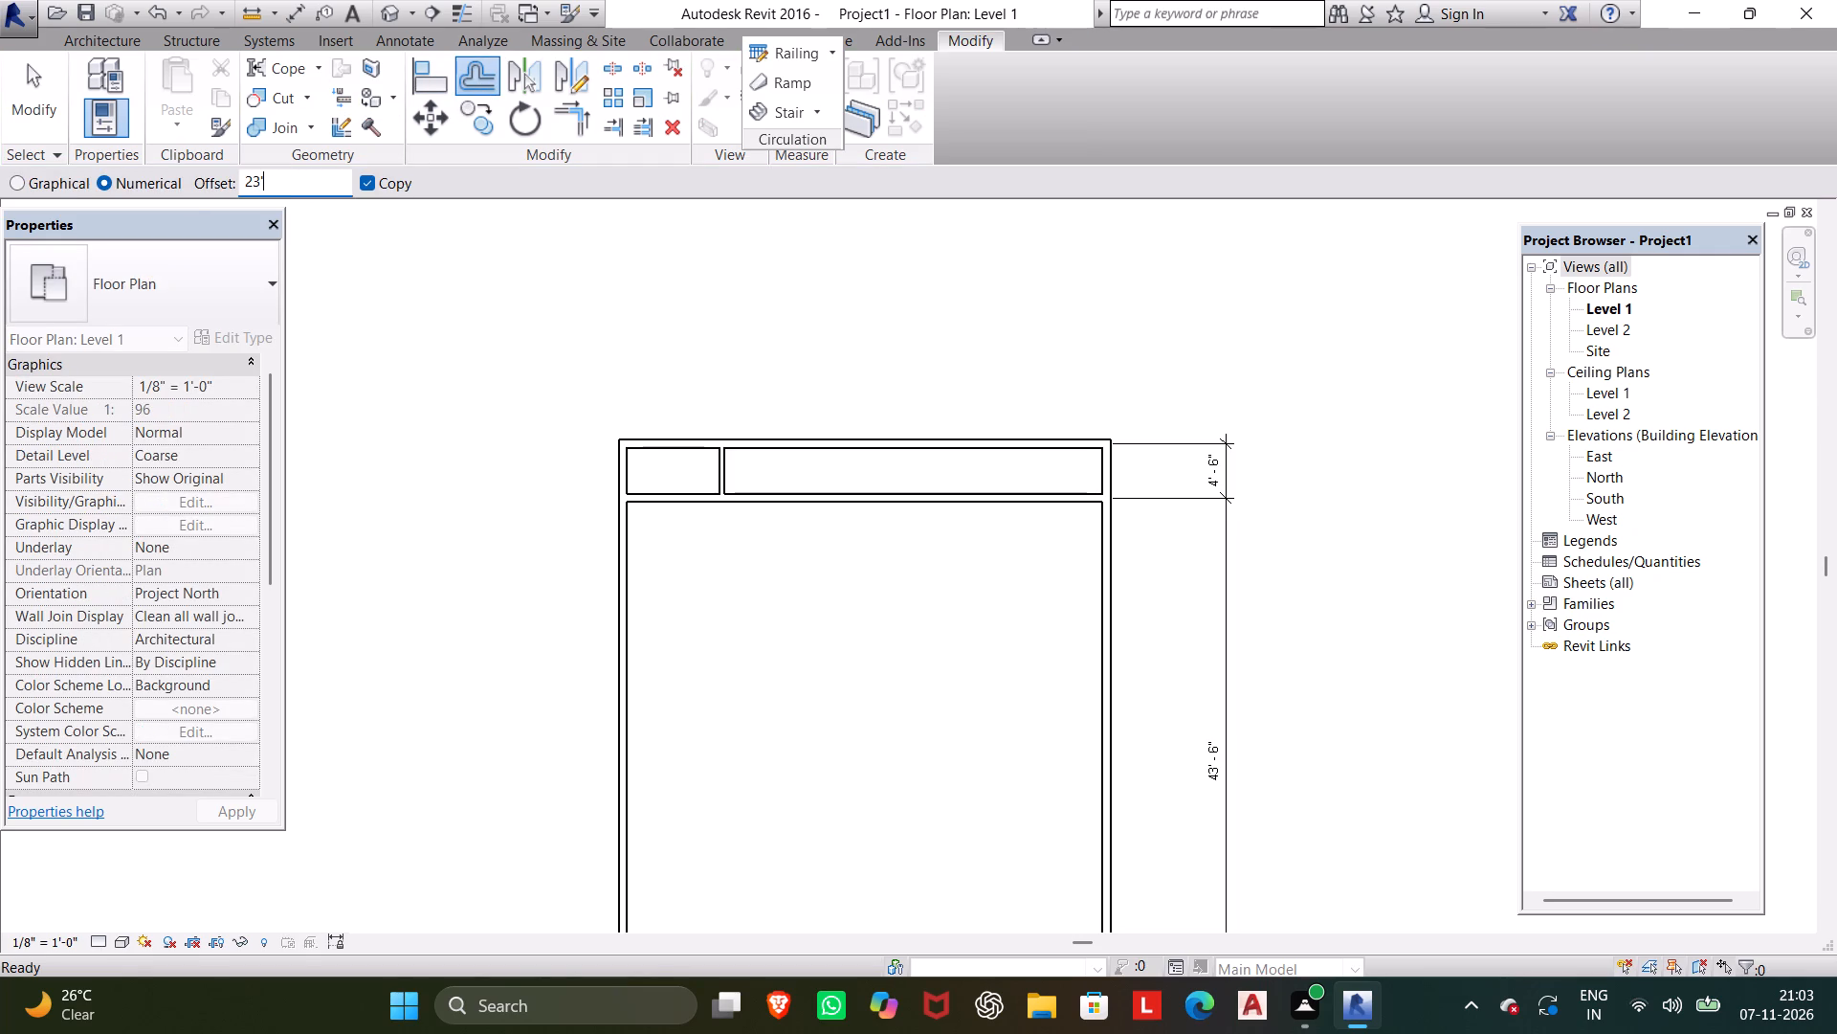
{"action": "key", "text": "Return"}
{"action": "left_click", "coordinate": [722, 467]}
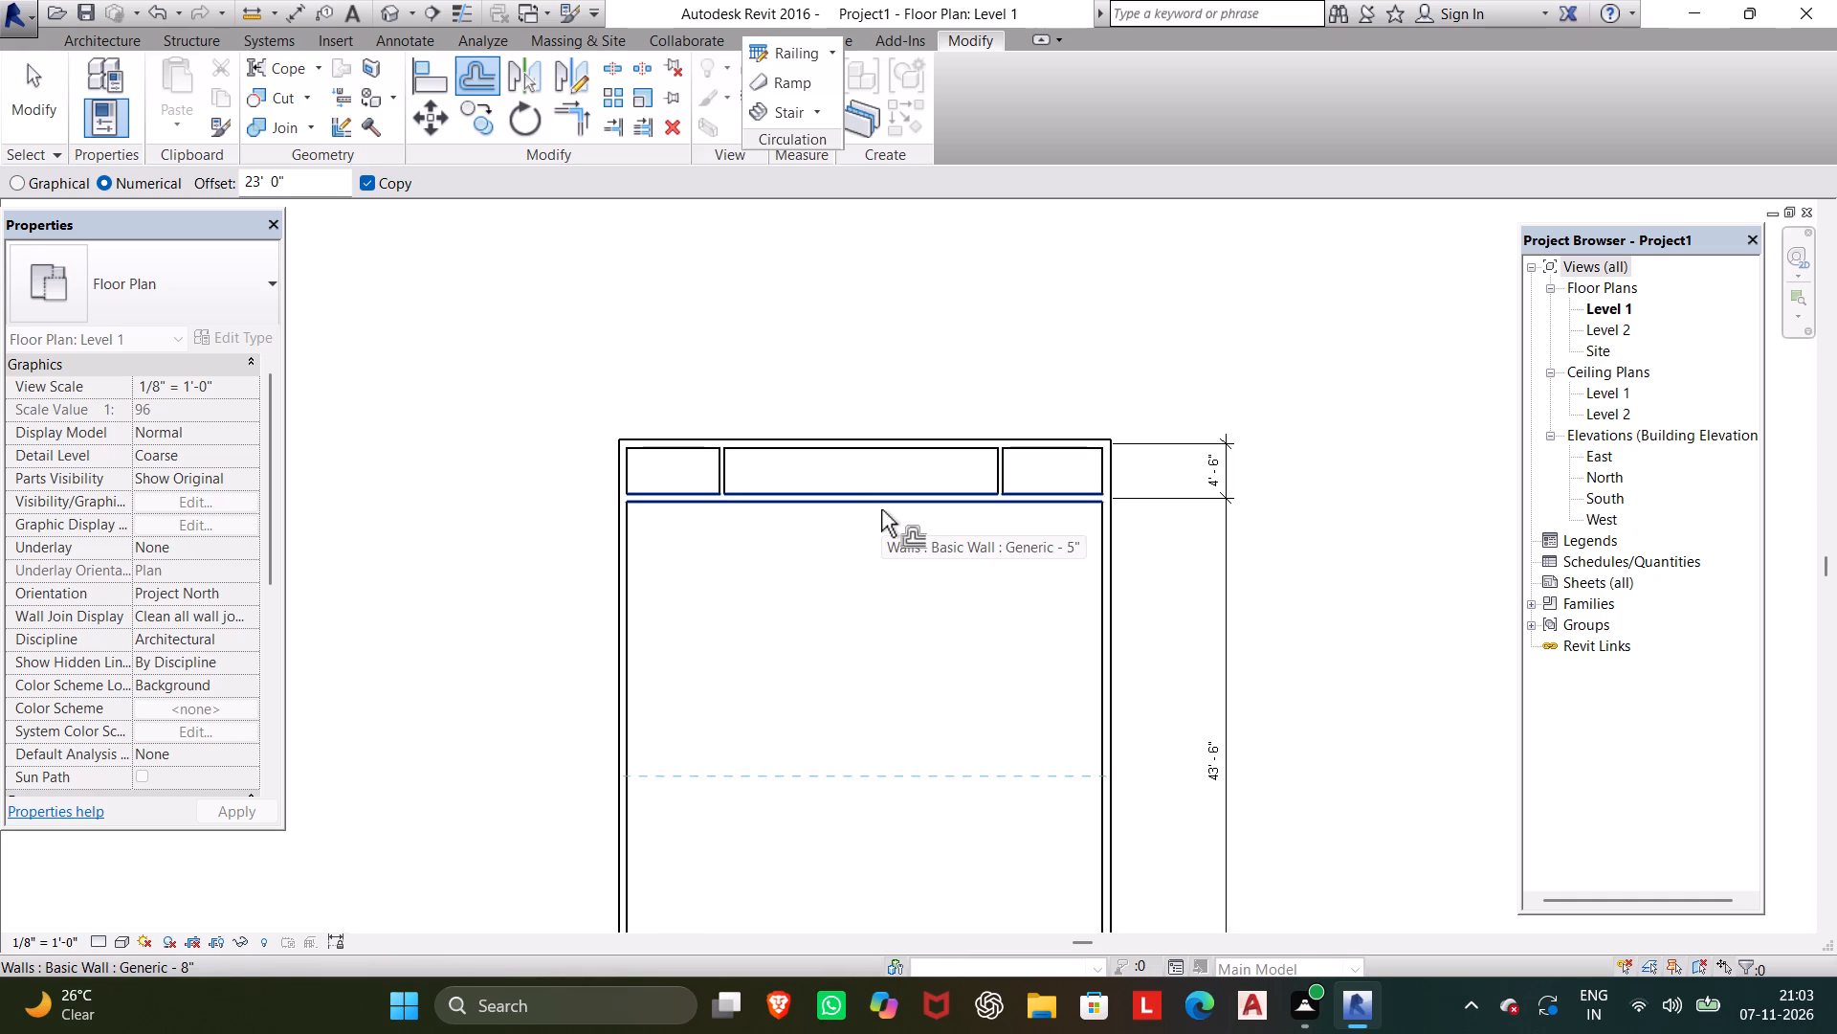
{"action": "key", "text": "Escape"}
{"action": "key", "text": "Escape"}
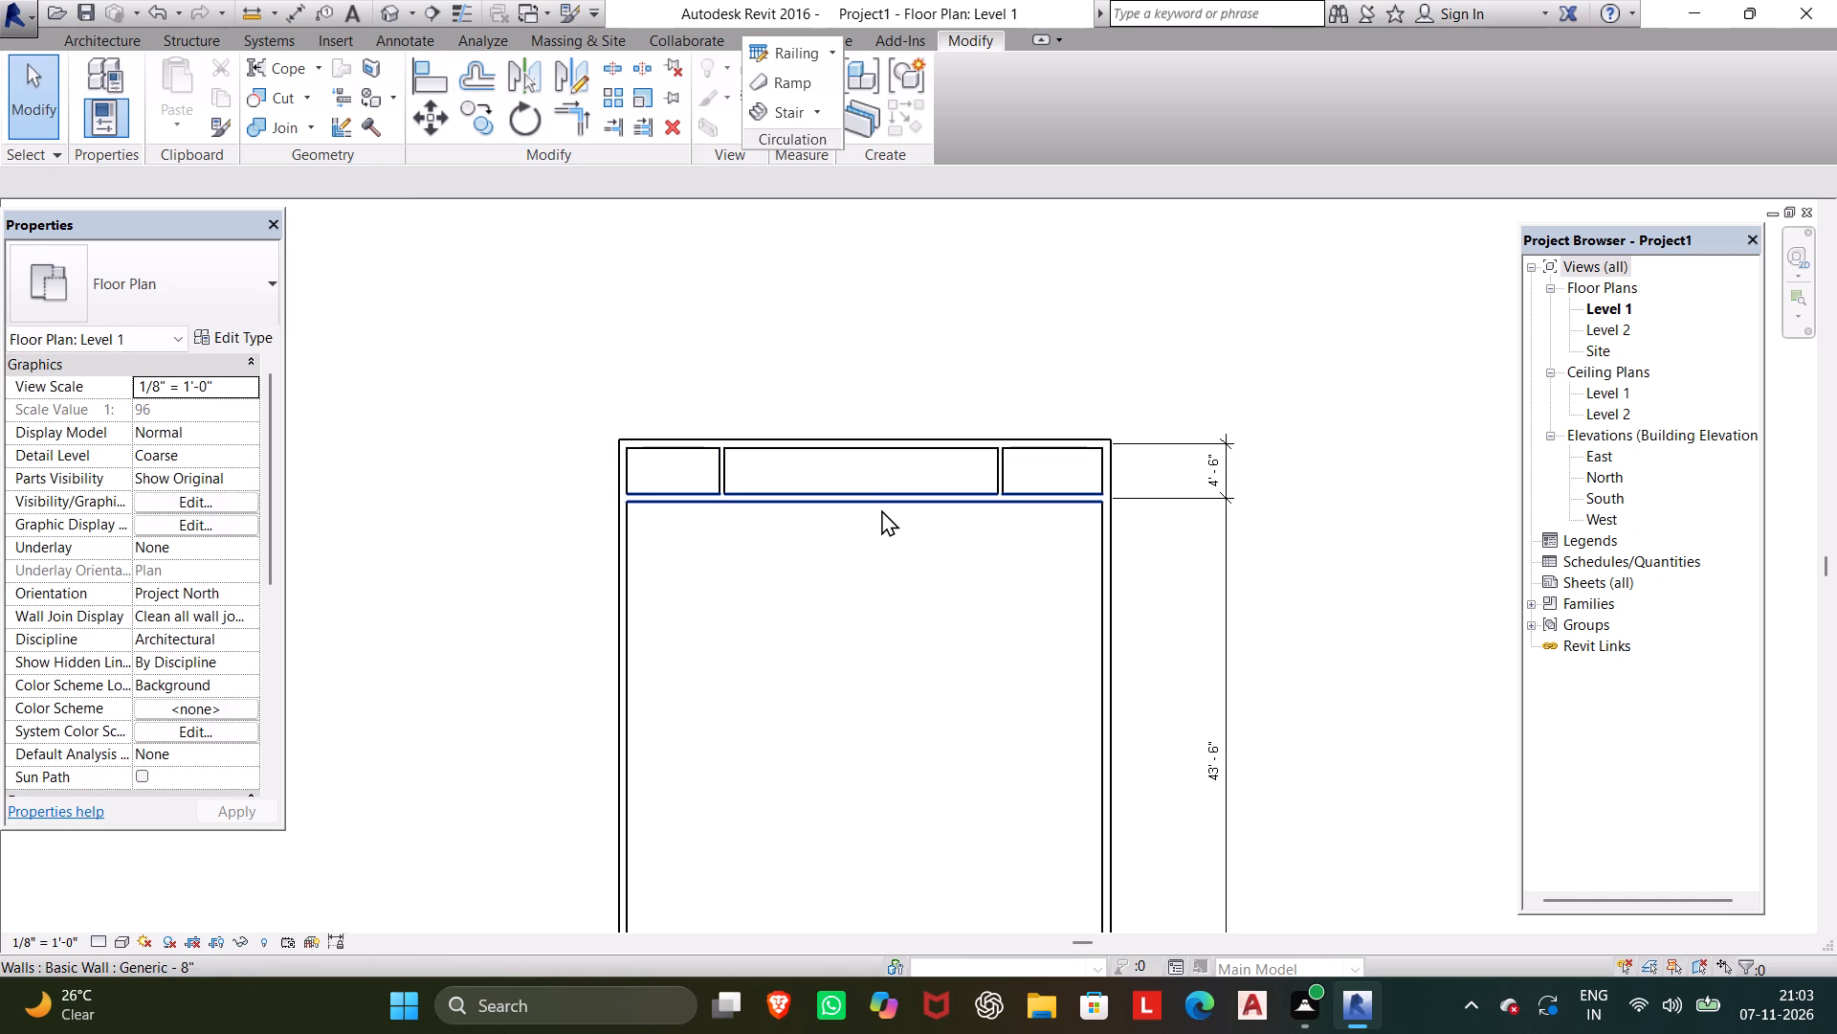
{"action": "key", "text": "Escape"}
Set the distance between the copied 5" partition and the east exterior wall to 8'.
{"action": "left_click", "coordinate": [1050, 490]}
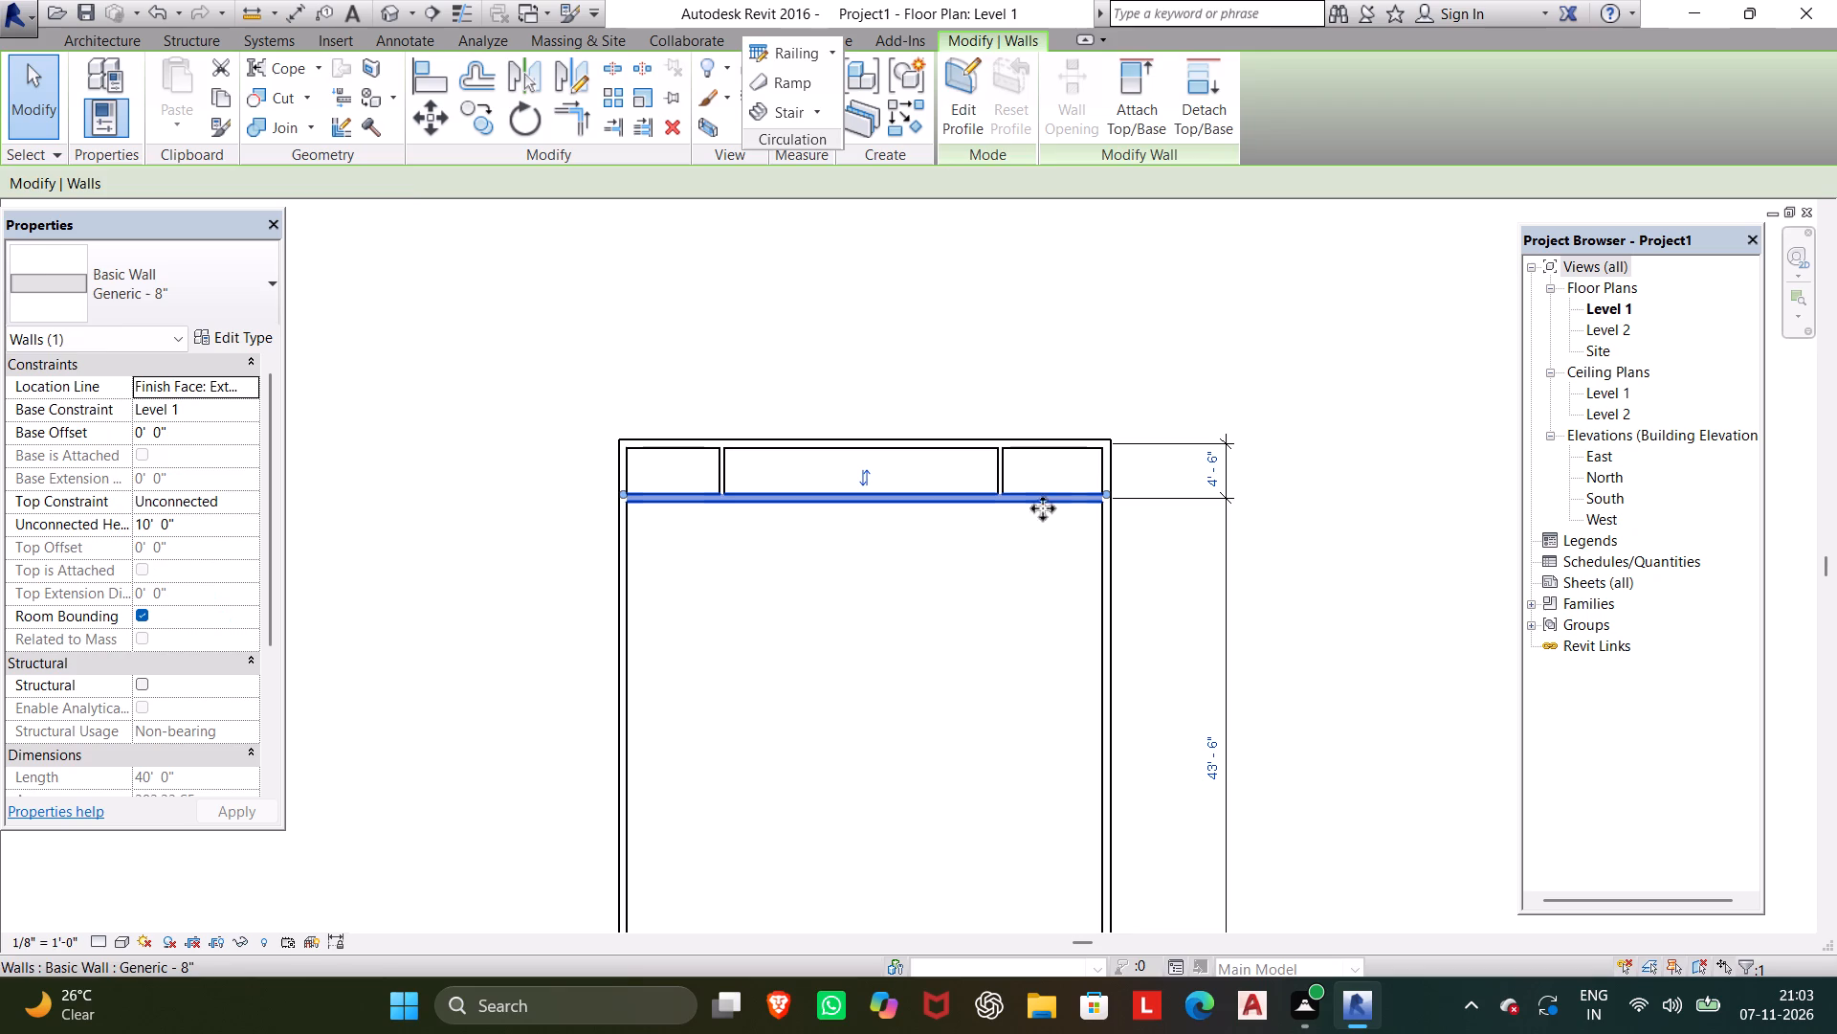
{"action": "key", "text": "Escape"}
{"action": "left_click", "coordinate": [989, 475]}
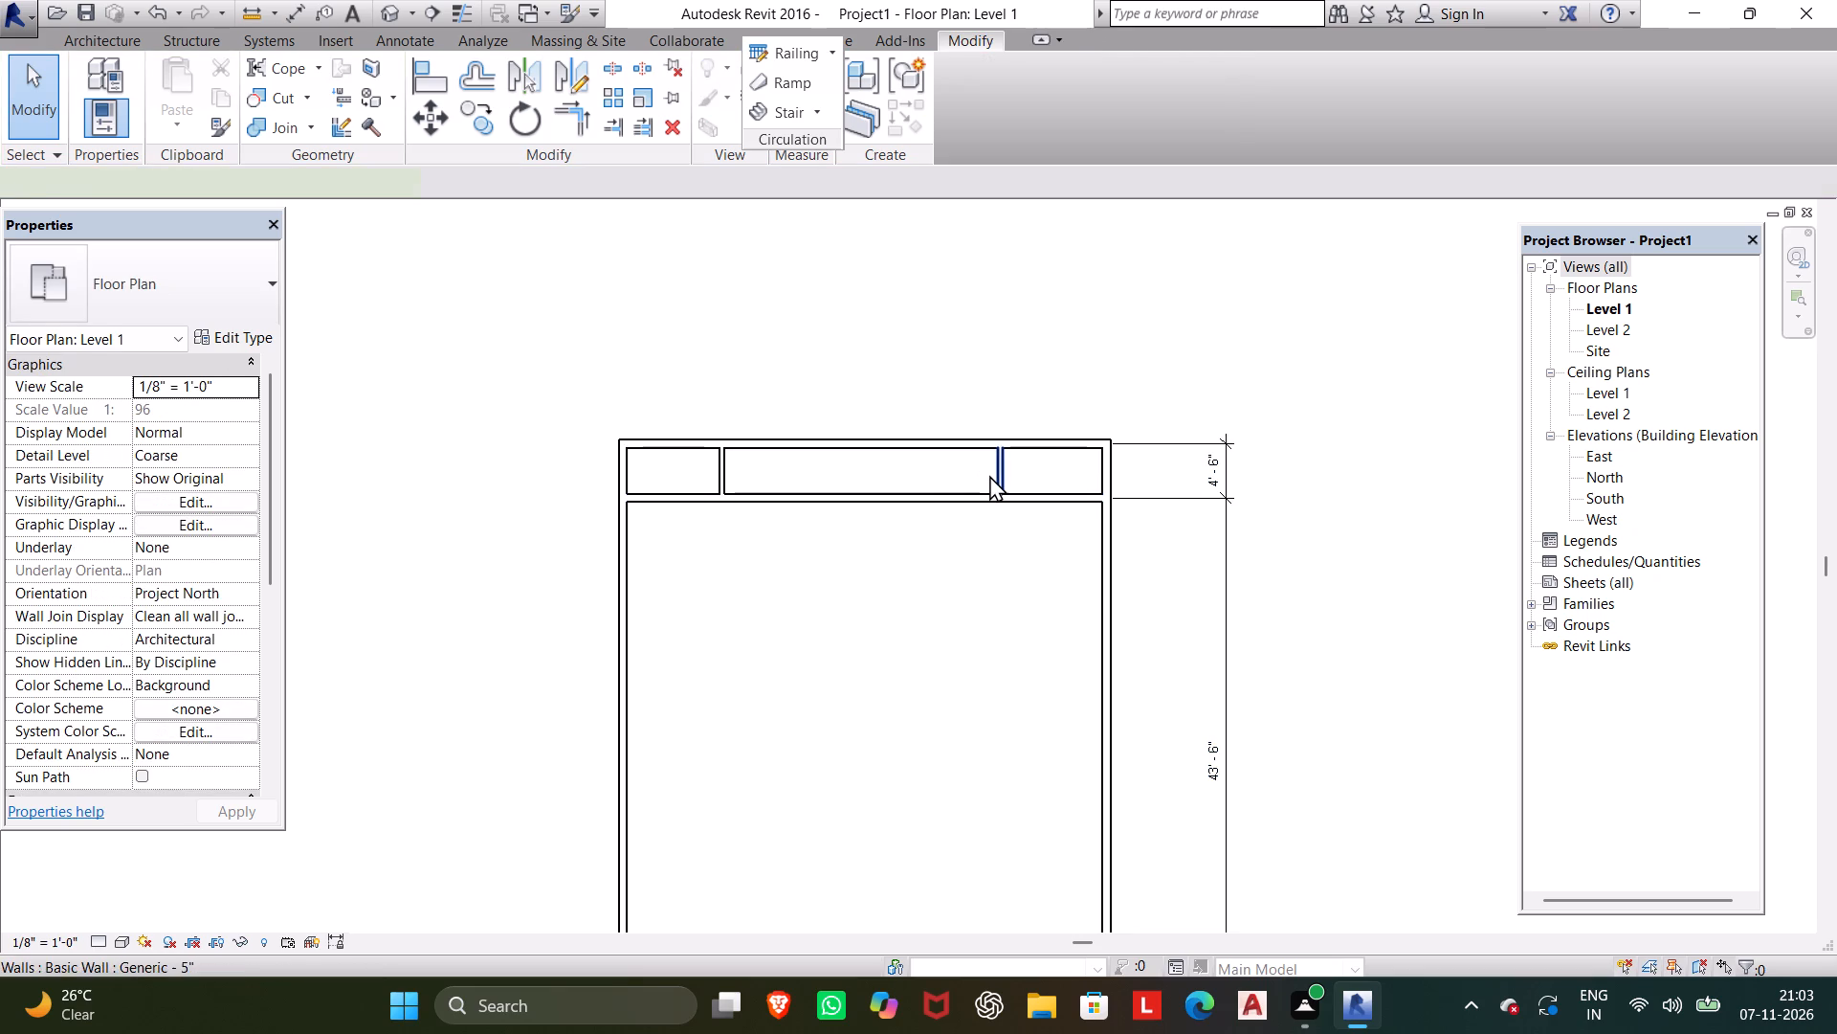
{"action": "left_click", "coordinate": [1057, 569]}
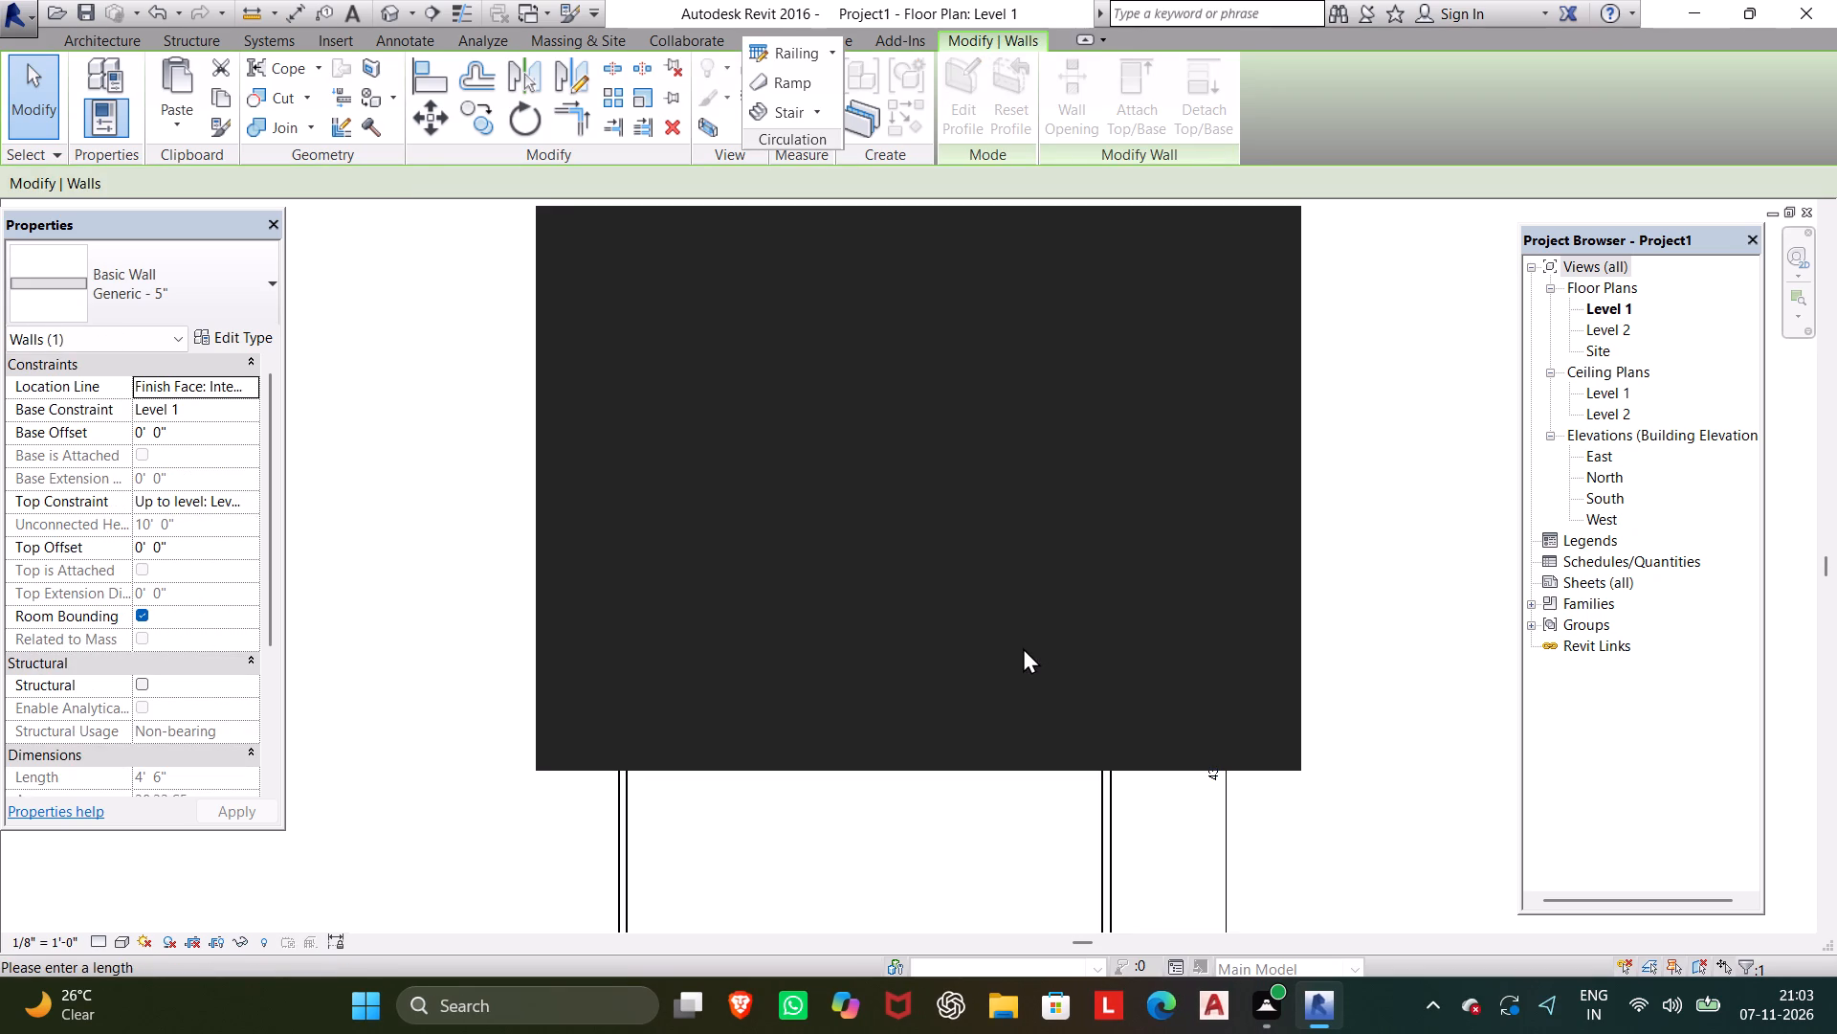
{"action": "left_click", "coordinate": [1254, 241]}
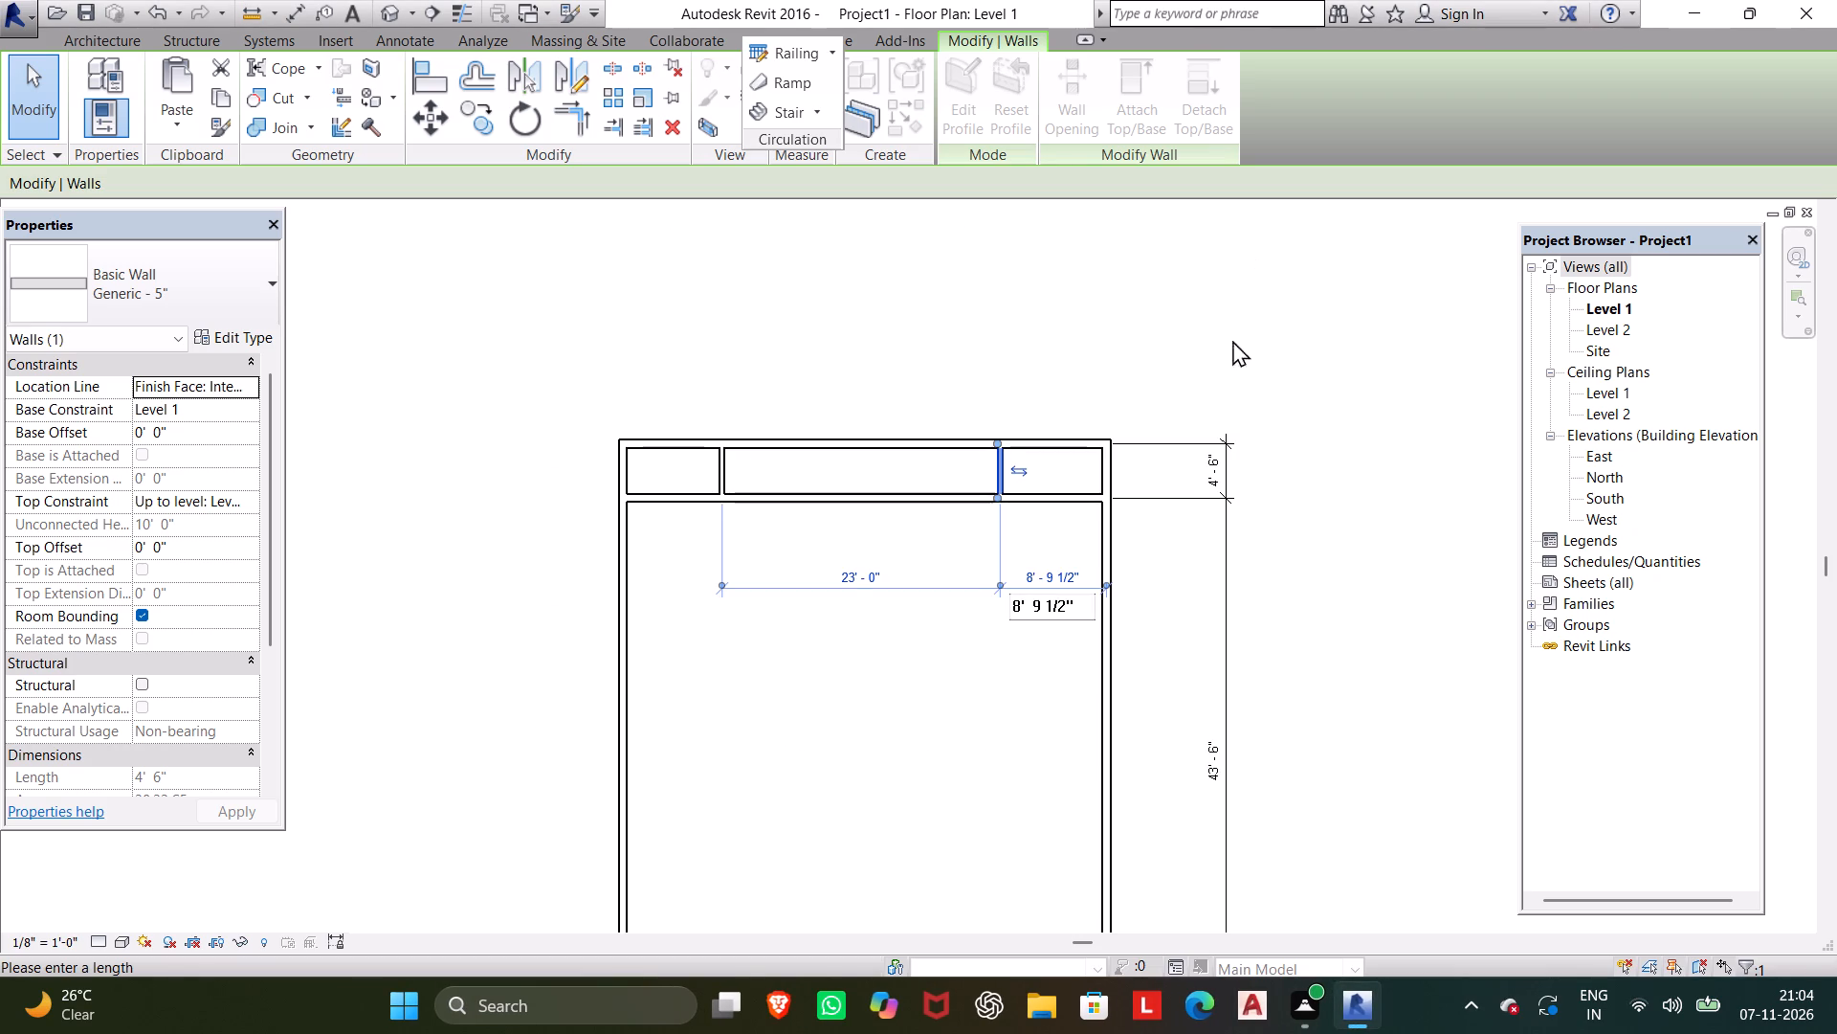
{"action": "left_click", "coordinate": [1056, 610]}
{"action": "left_click_drag", "start_coordinate": [1087, 610], "coordinate": [905, 611]}
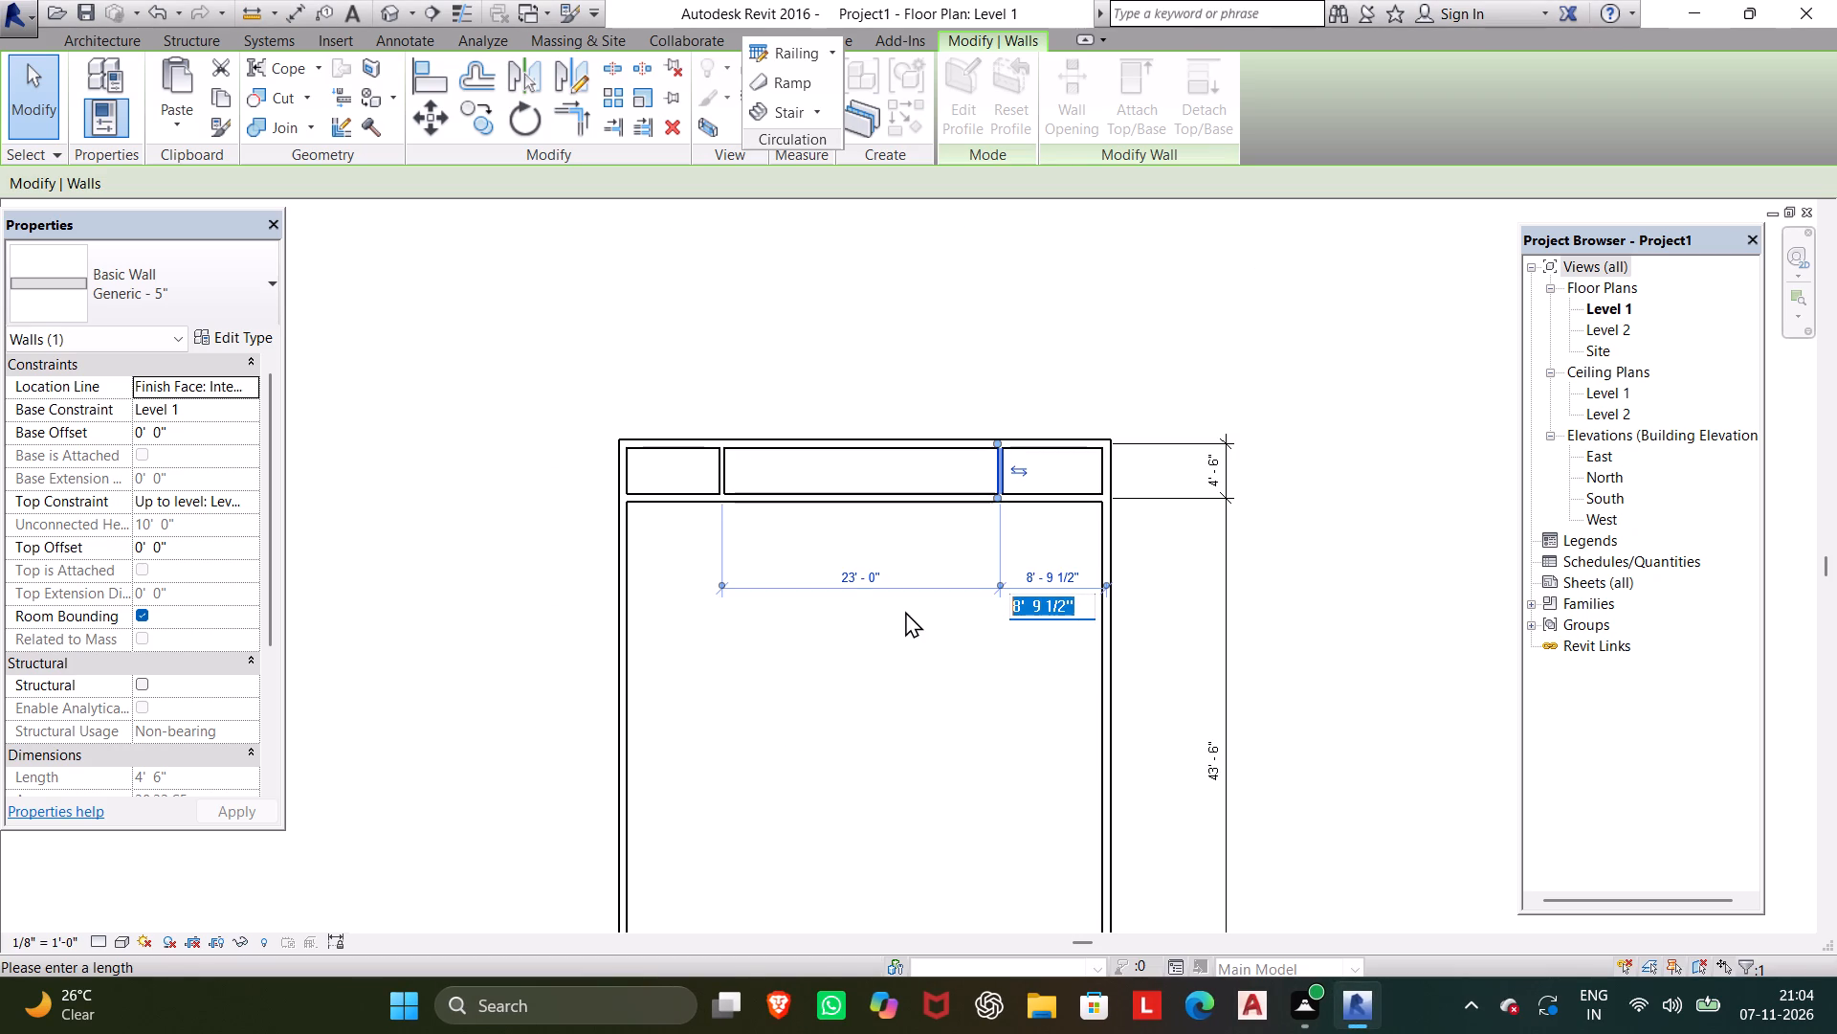
{"action": "type", "text": "8'"}
{"action": "key", "text": "Return"}
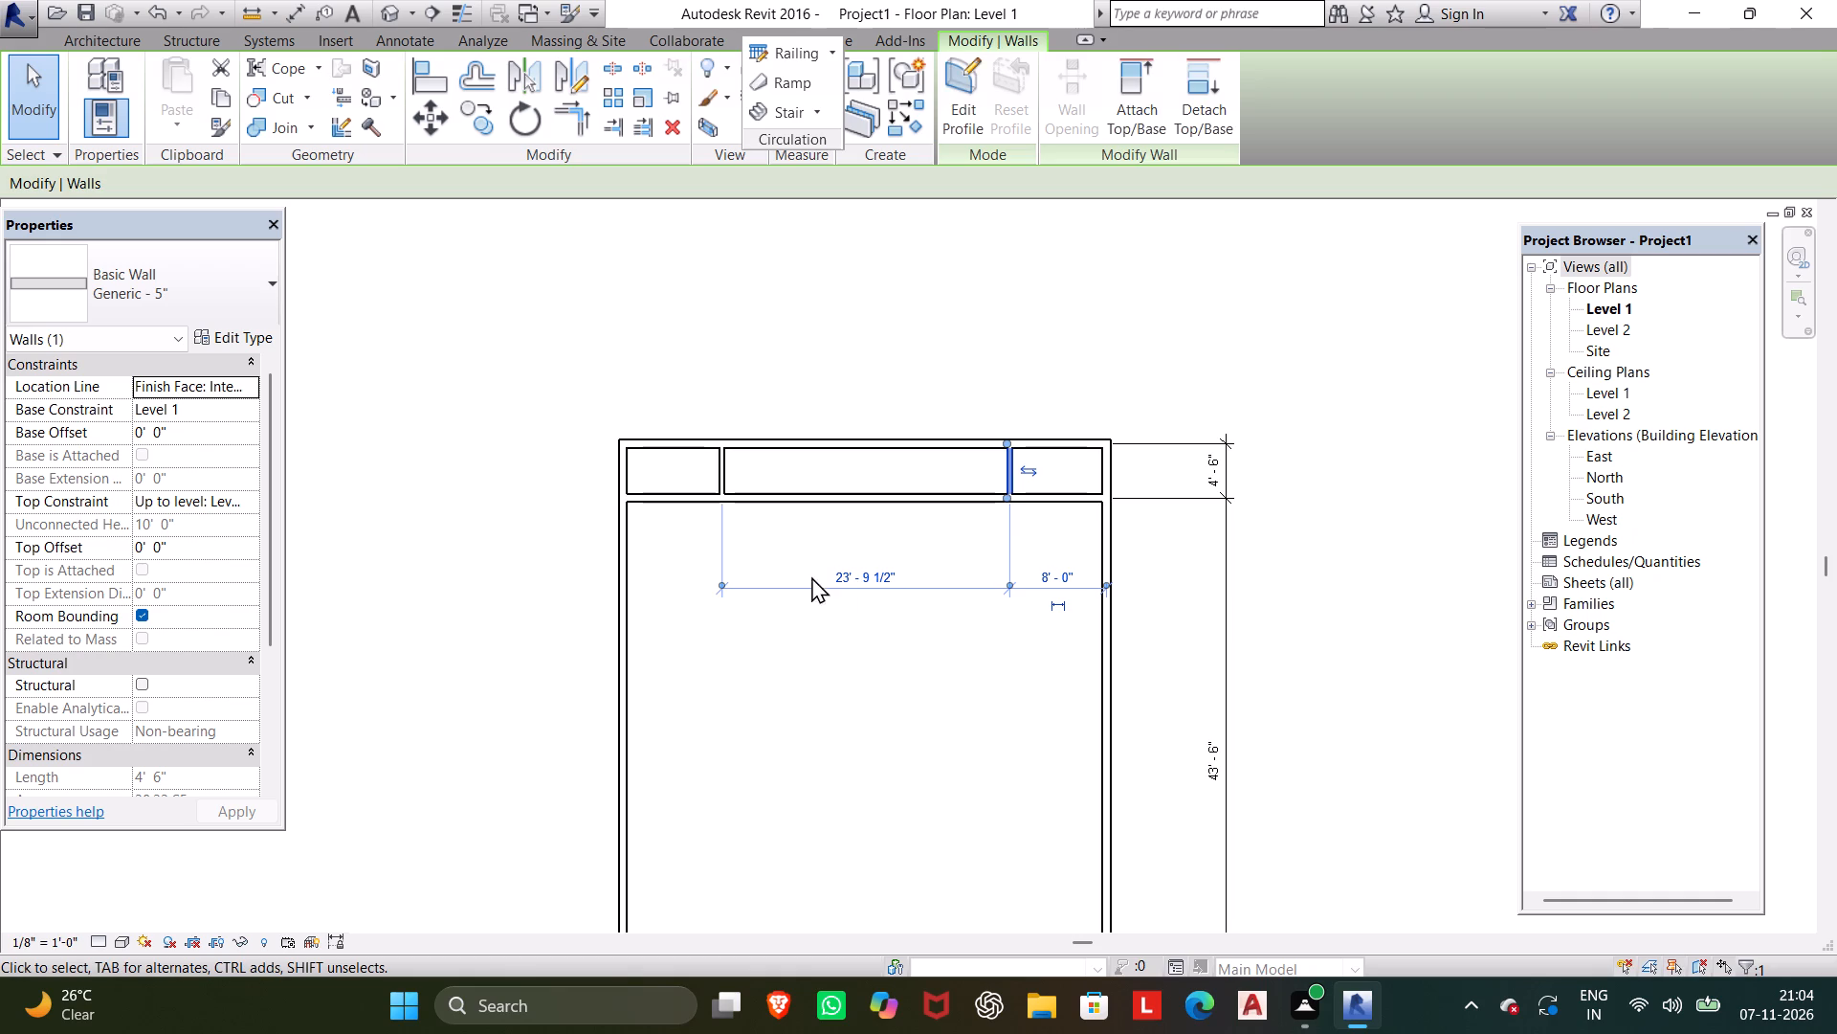
{"action": "left_click", "coordinate": [897, 478]}
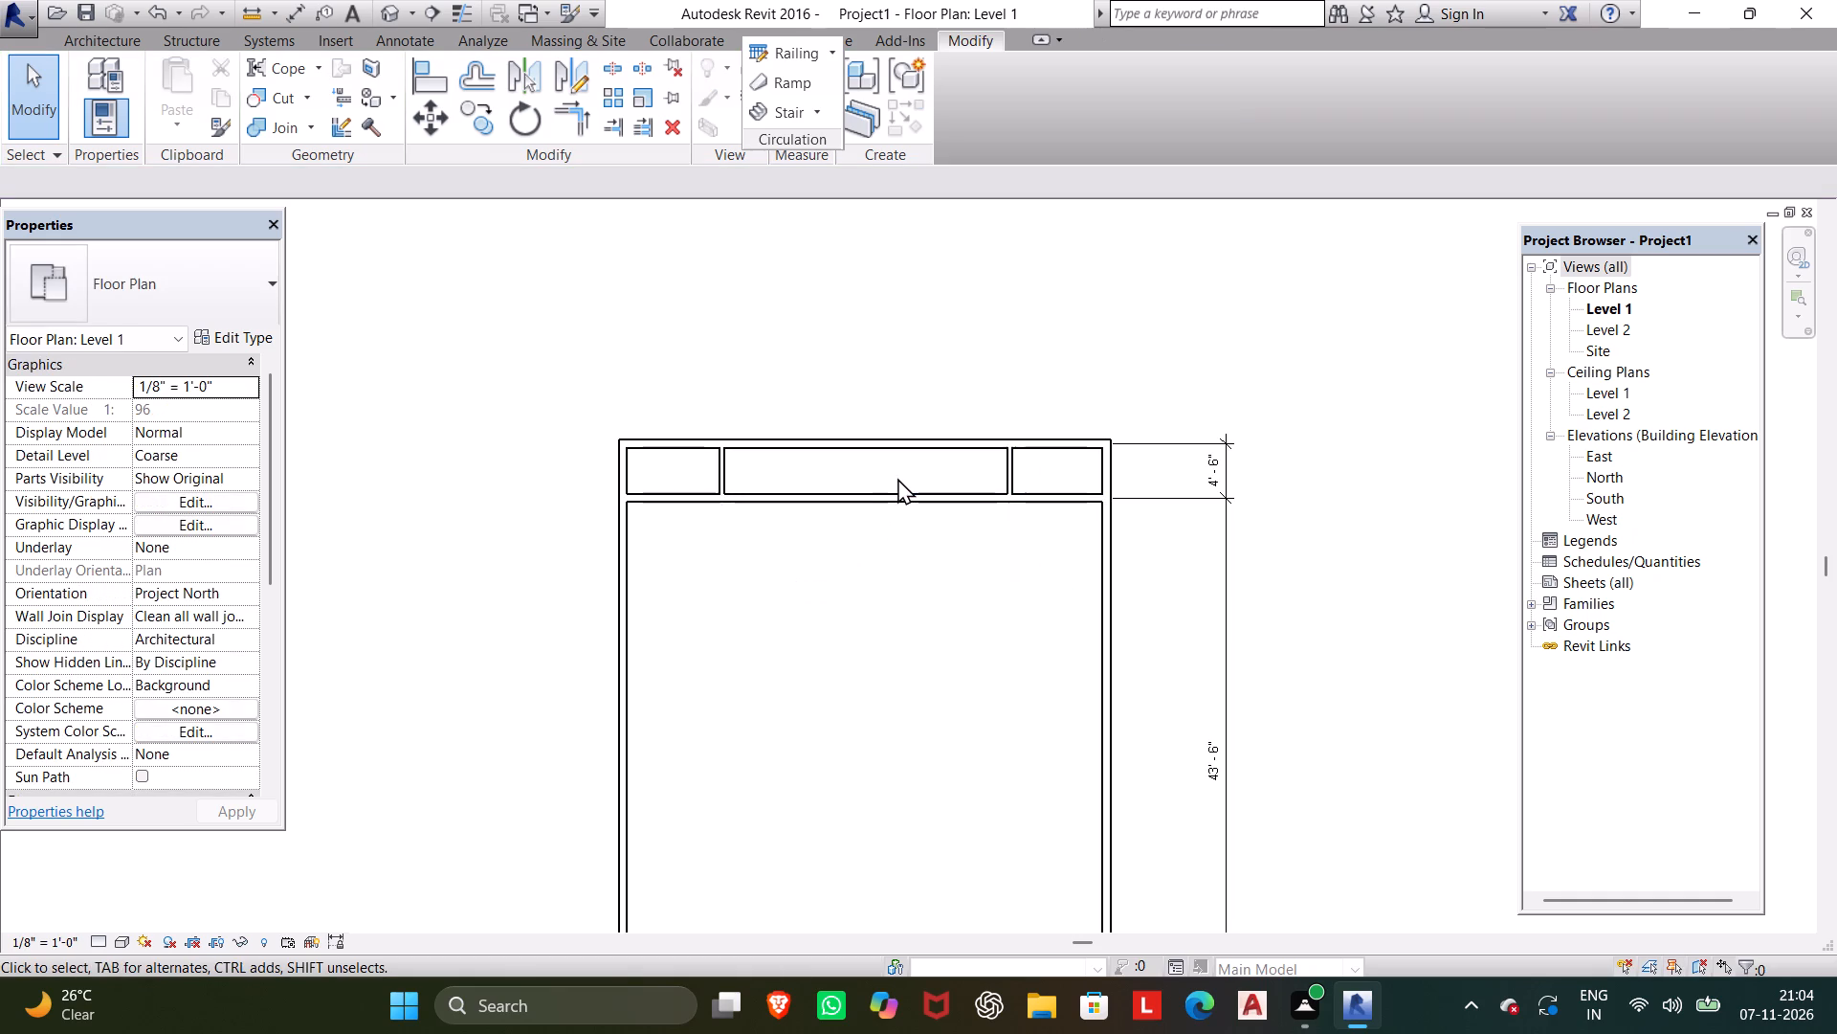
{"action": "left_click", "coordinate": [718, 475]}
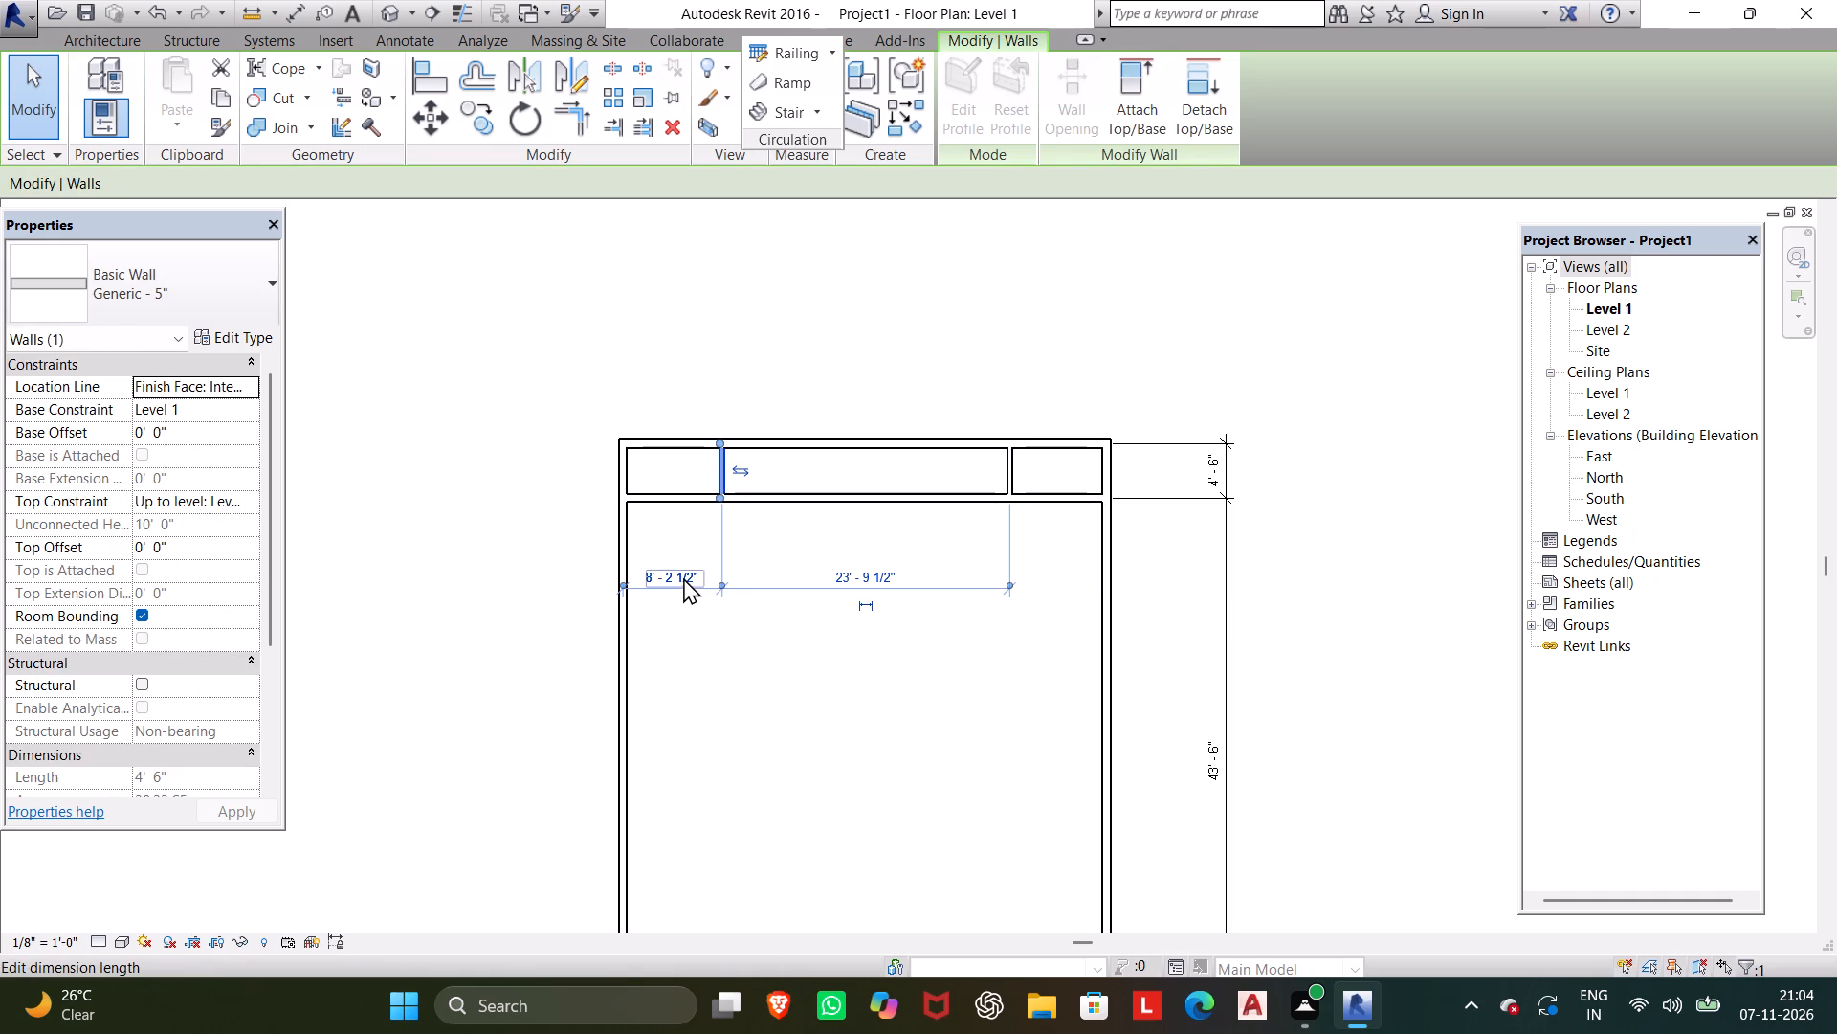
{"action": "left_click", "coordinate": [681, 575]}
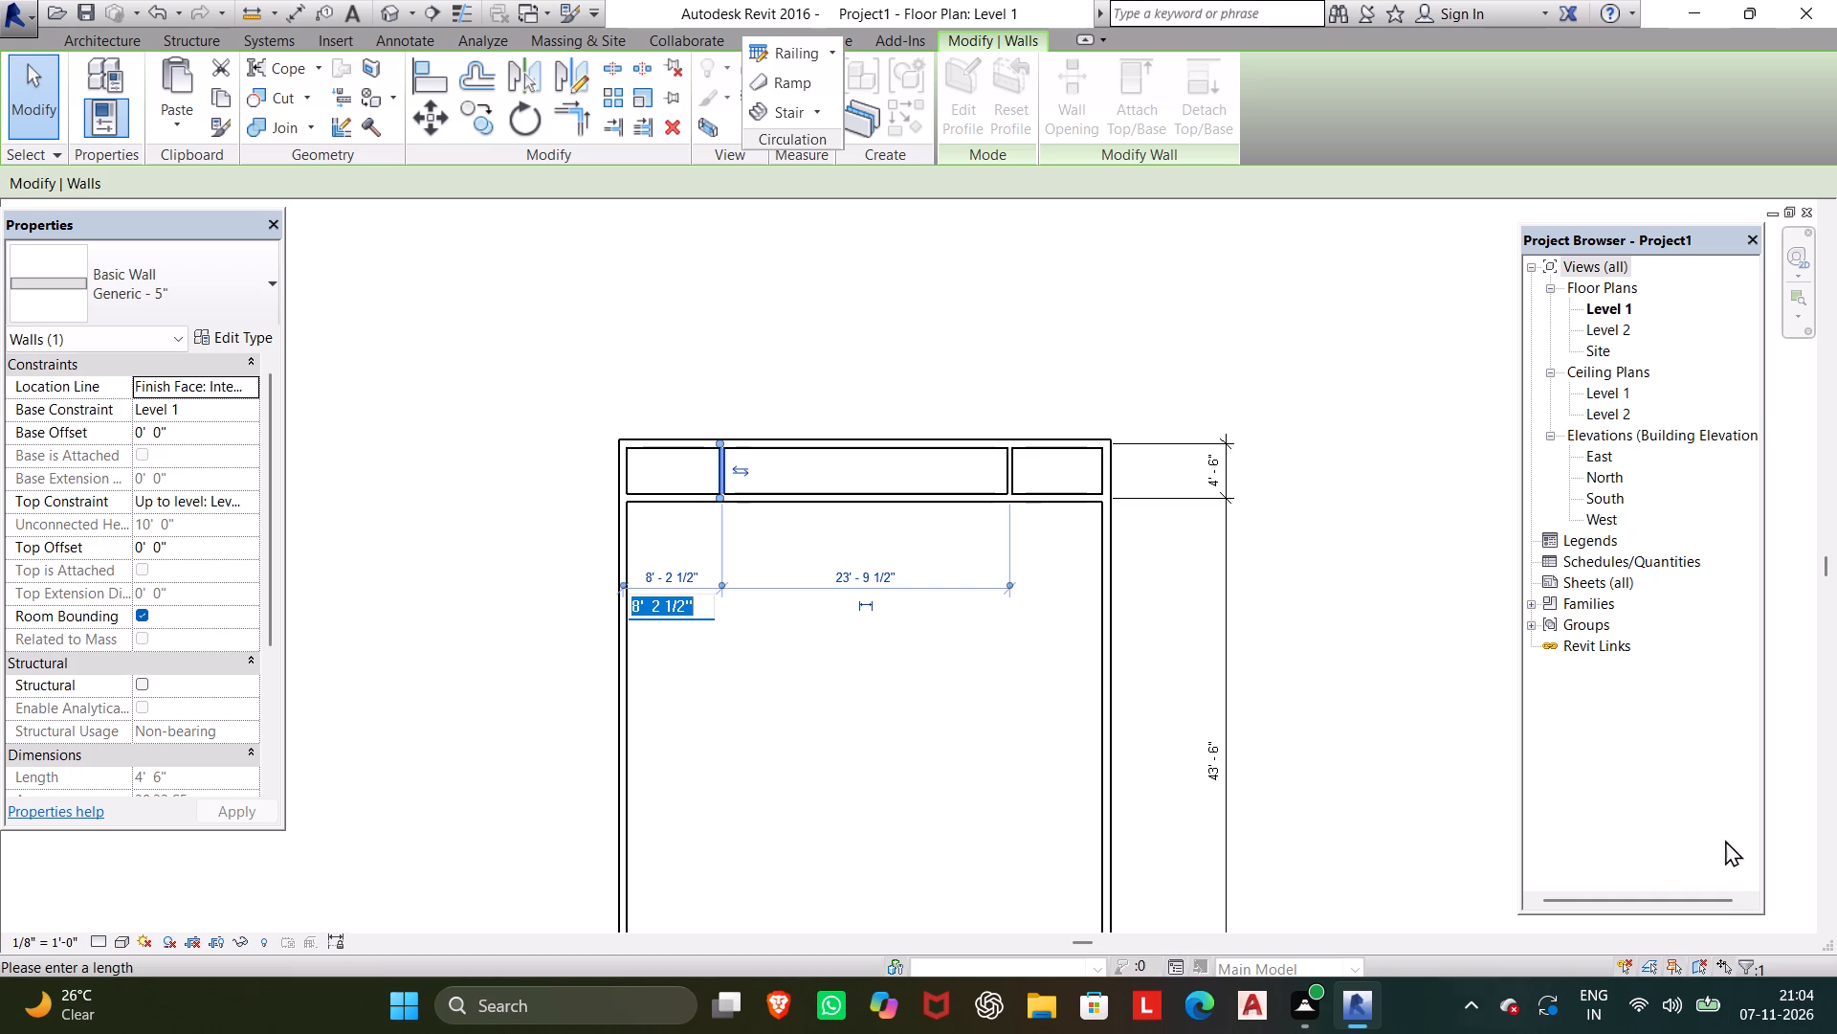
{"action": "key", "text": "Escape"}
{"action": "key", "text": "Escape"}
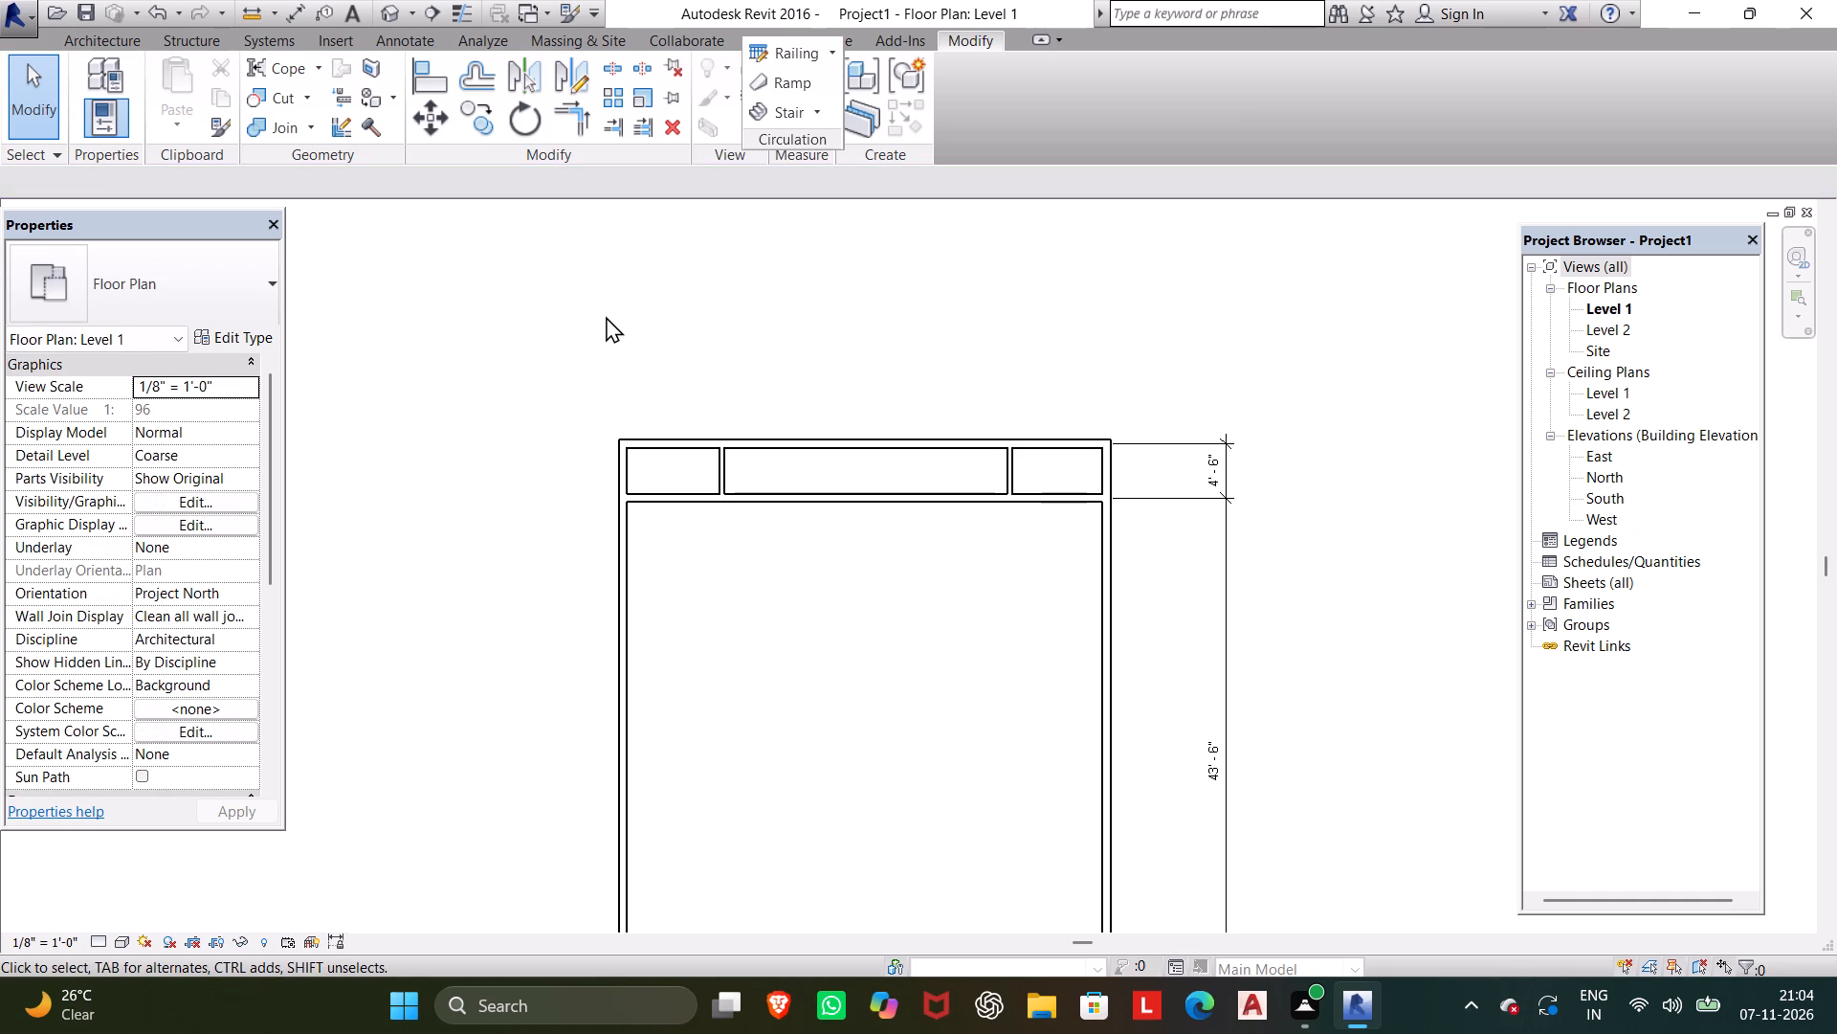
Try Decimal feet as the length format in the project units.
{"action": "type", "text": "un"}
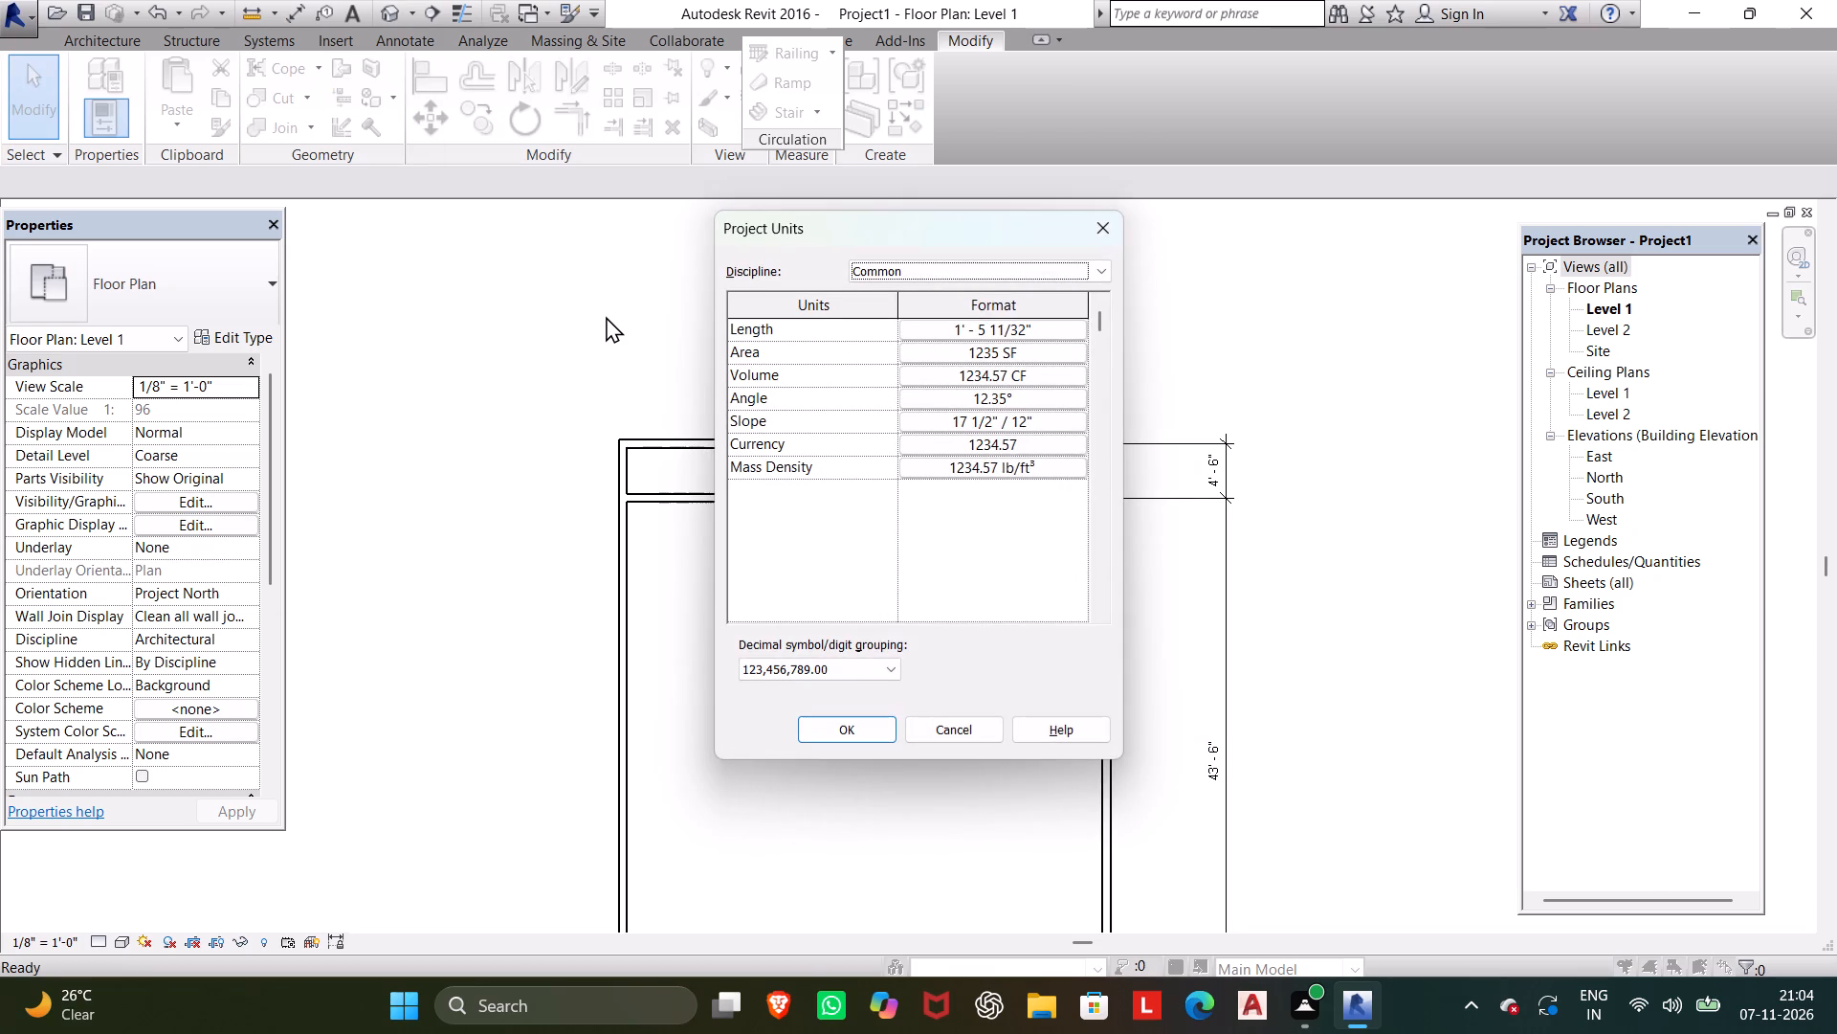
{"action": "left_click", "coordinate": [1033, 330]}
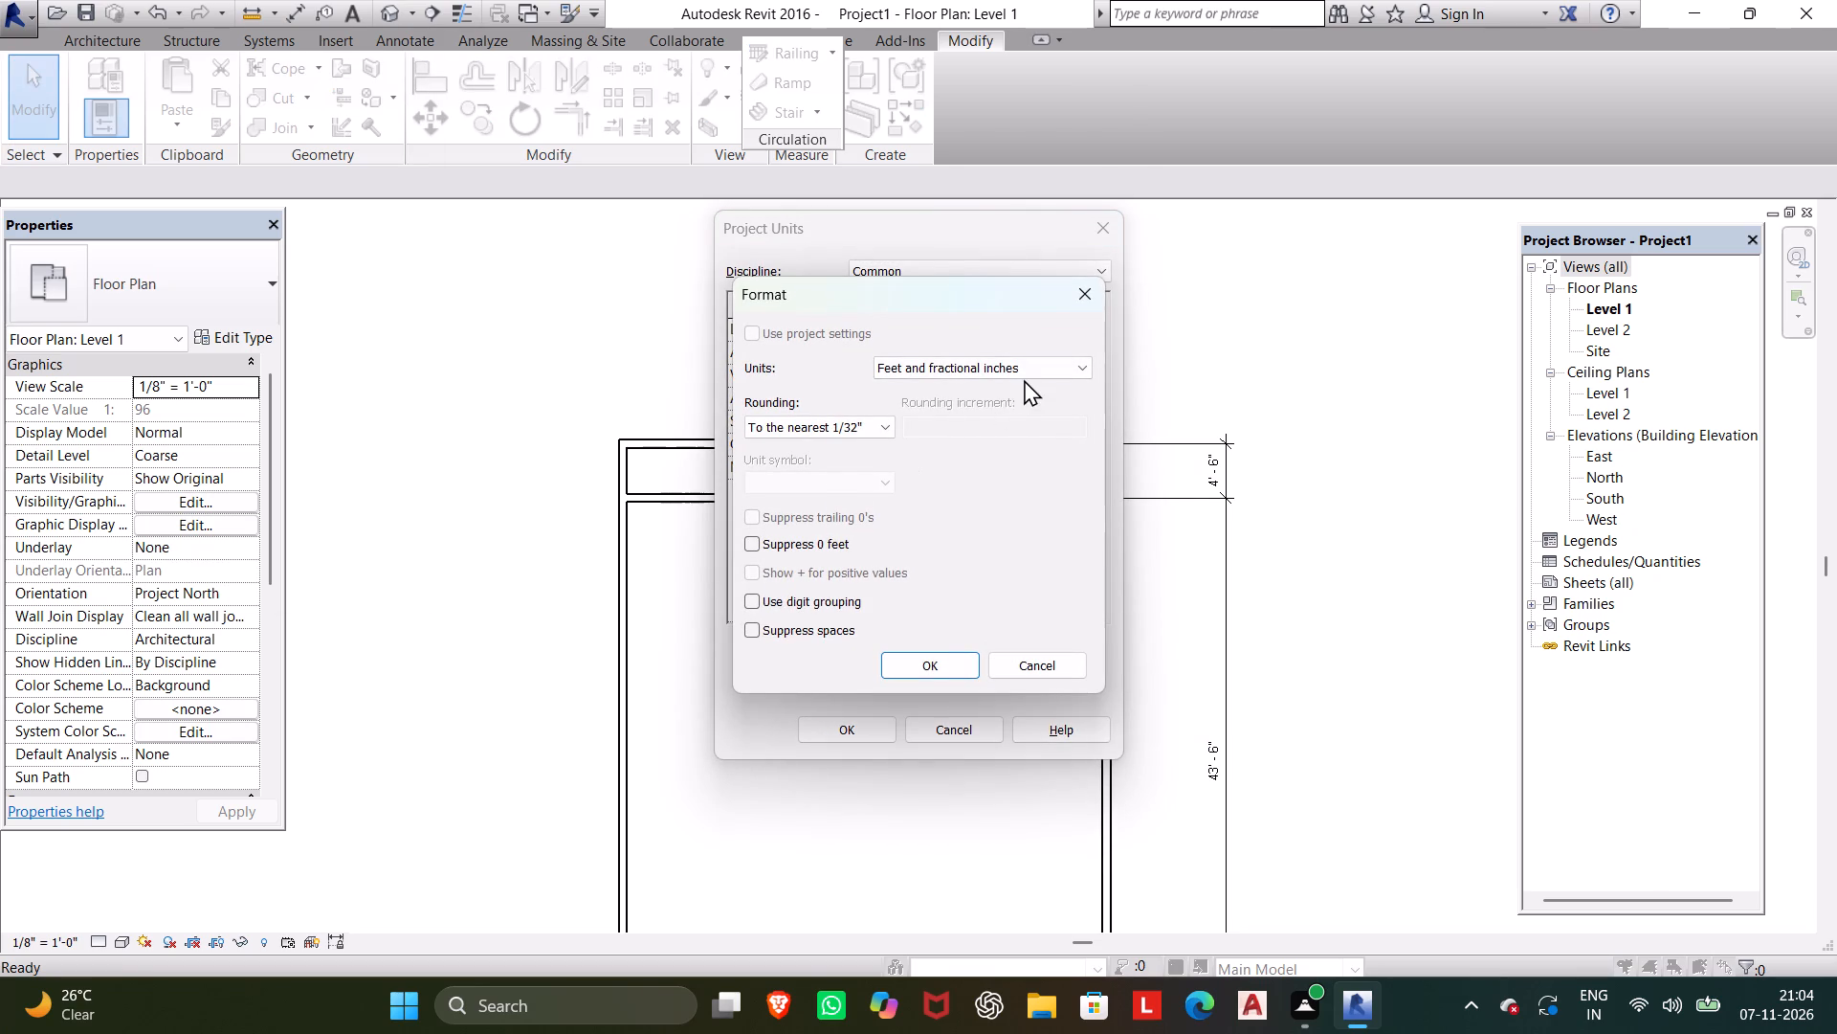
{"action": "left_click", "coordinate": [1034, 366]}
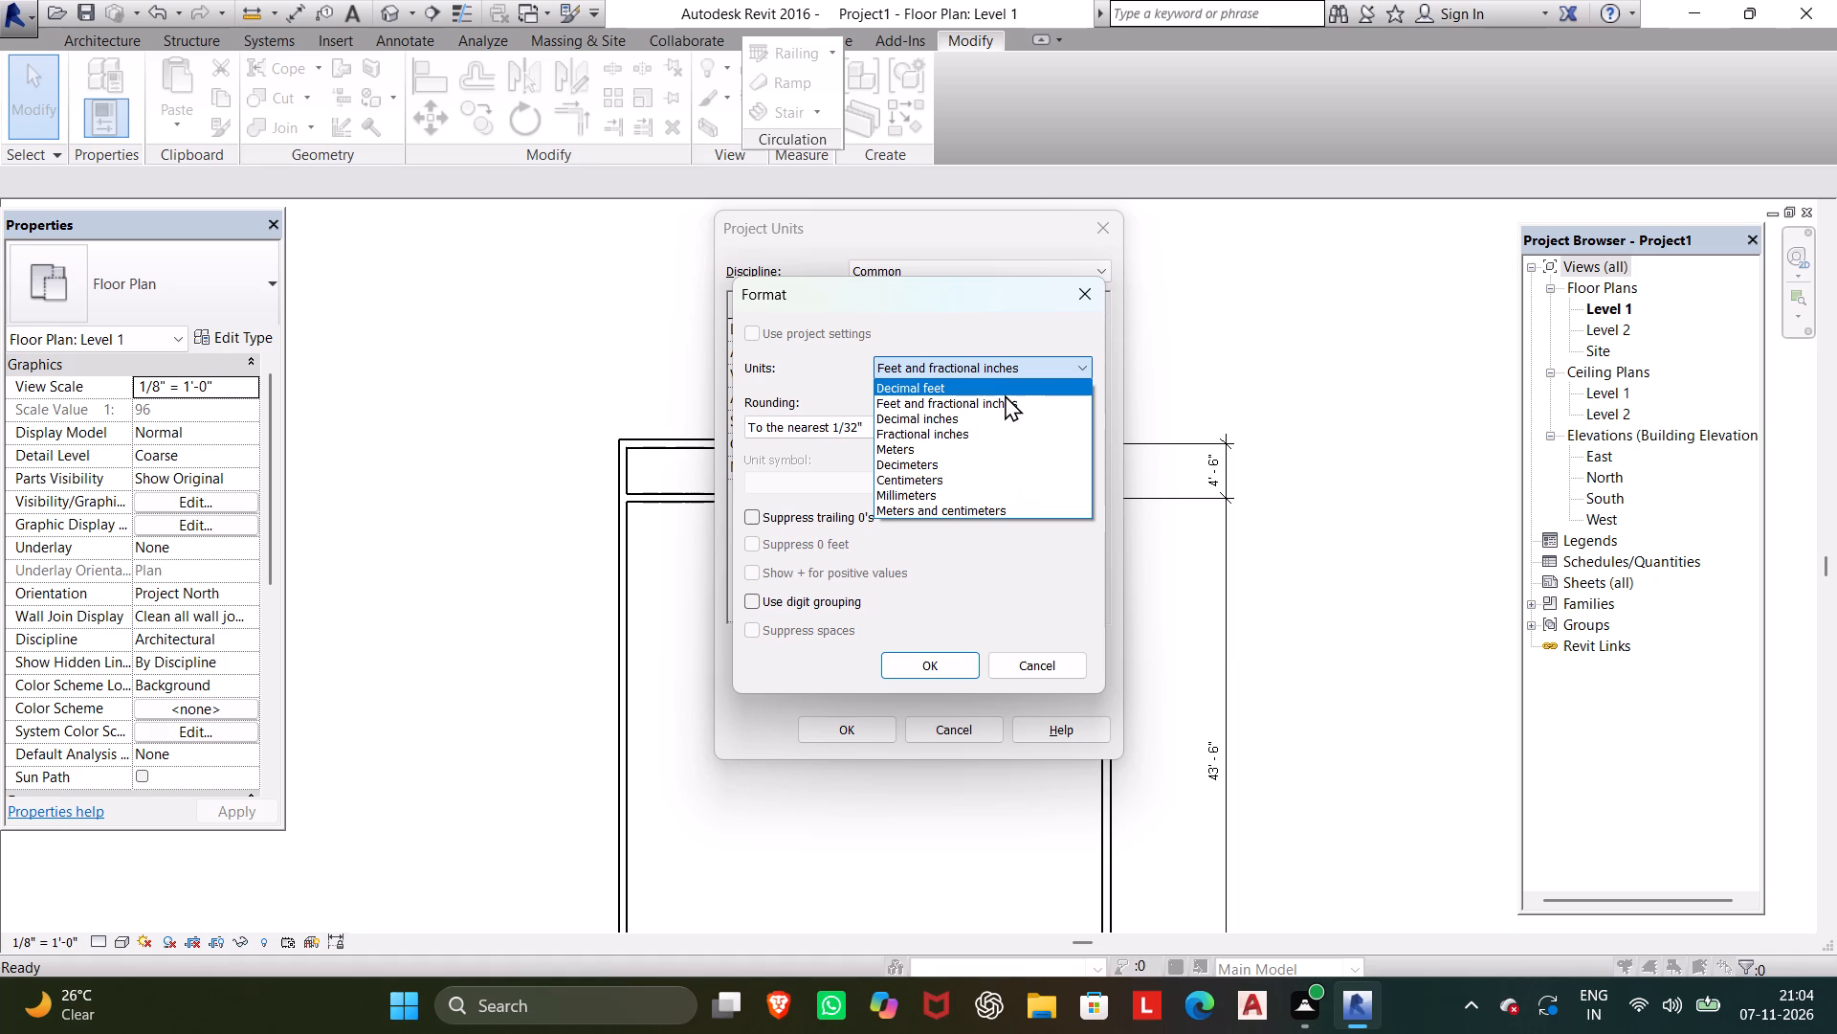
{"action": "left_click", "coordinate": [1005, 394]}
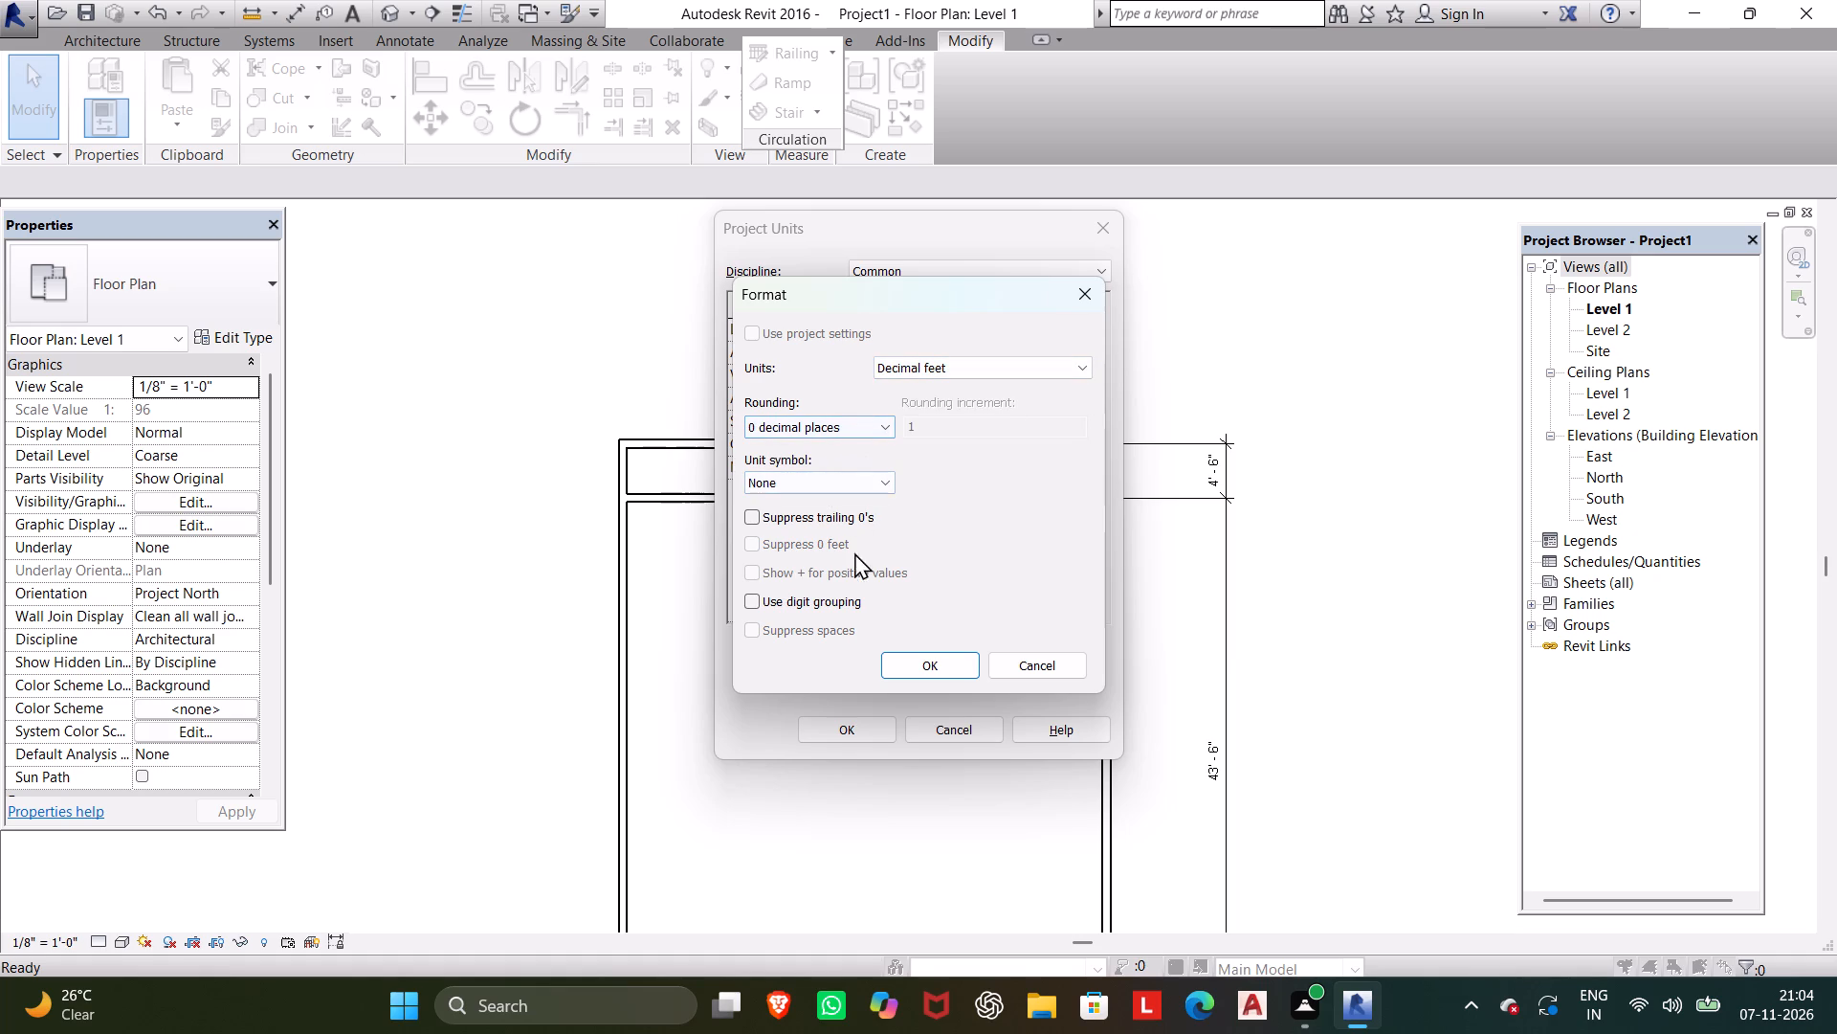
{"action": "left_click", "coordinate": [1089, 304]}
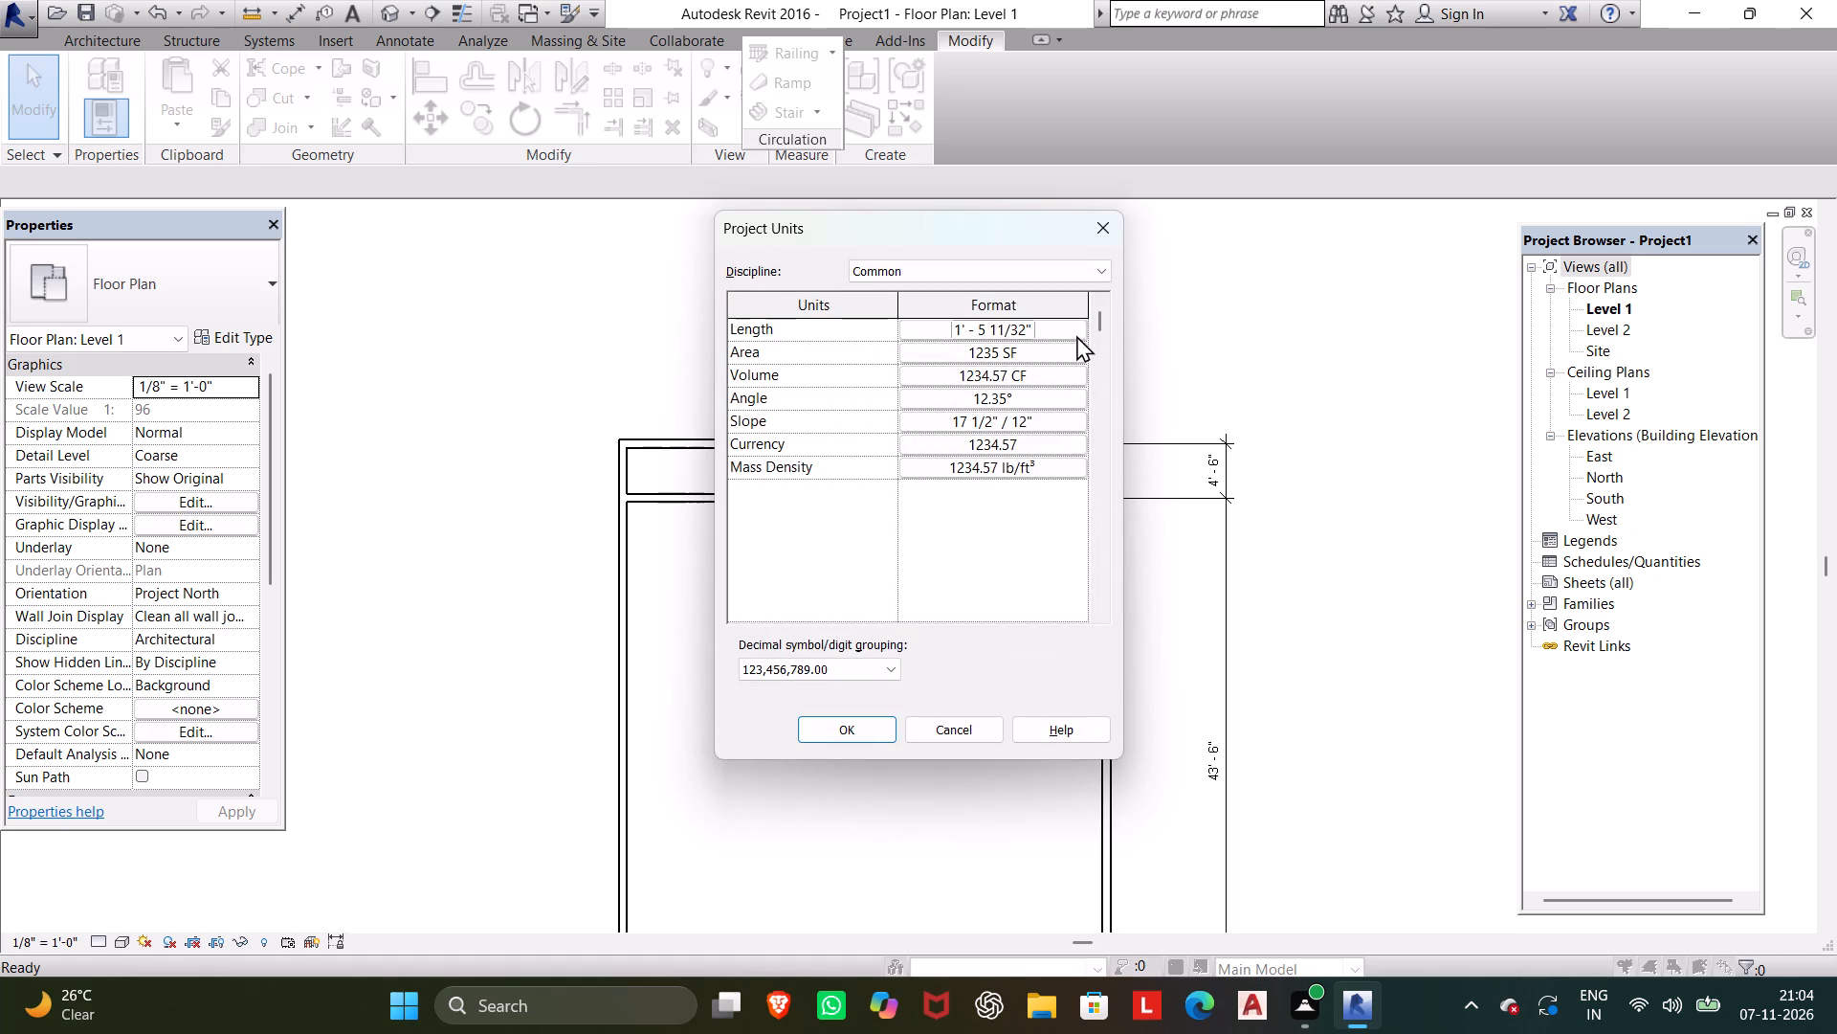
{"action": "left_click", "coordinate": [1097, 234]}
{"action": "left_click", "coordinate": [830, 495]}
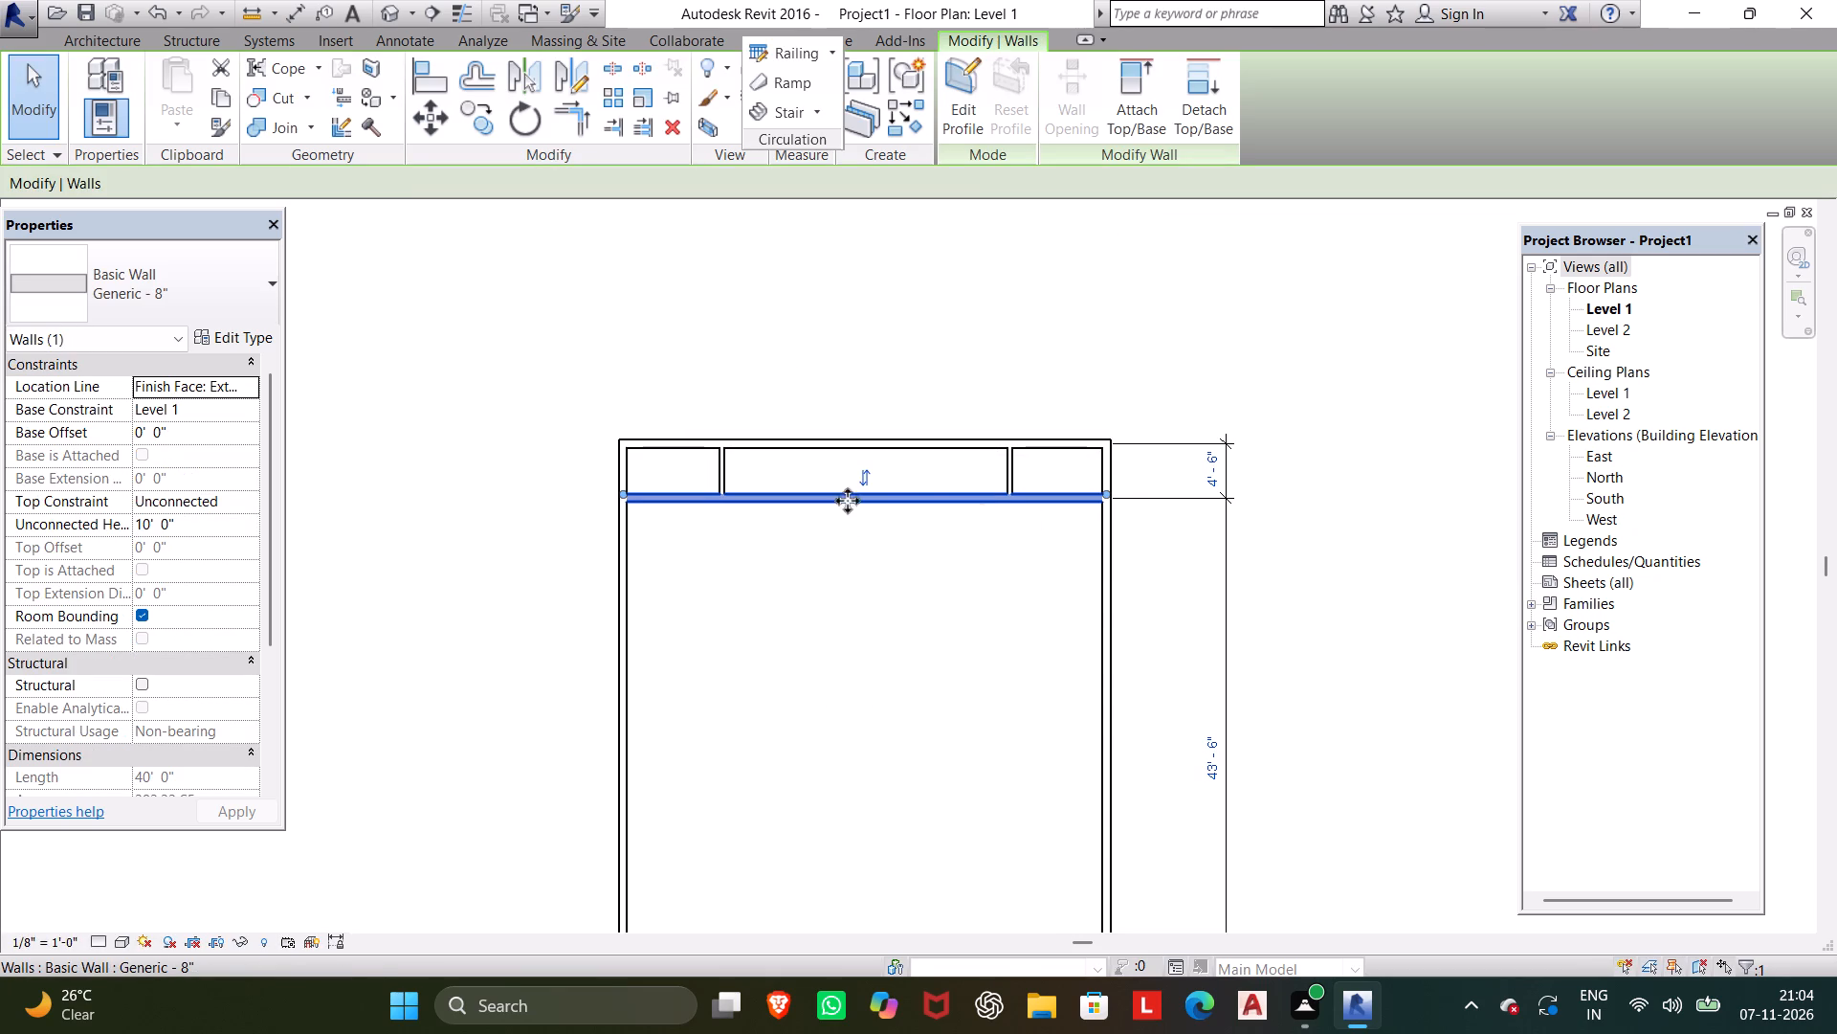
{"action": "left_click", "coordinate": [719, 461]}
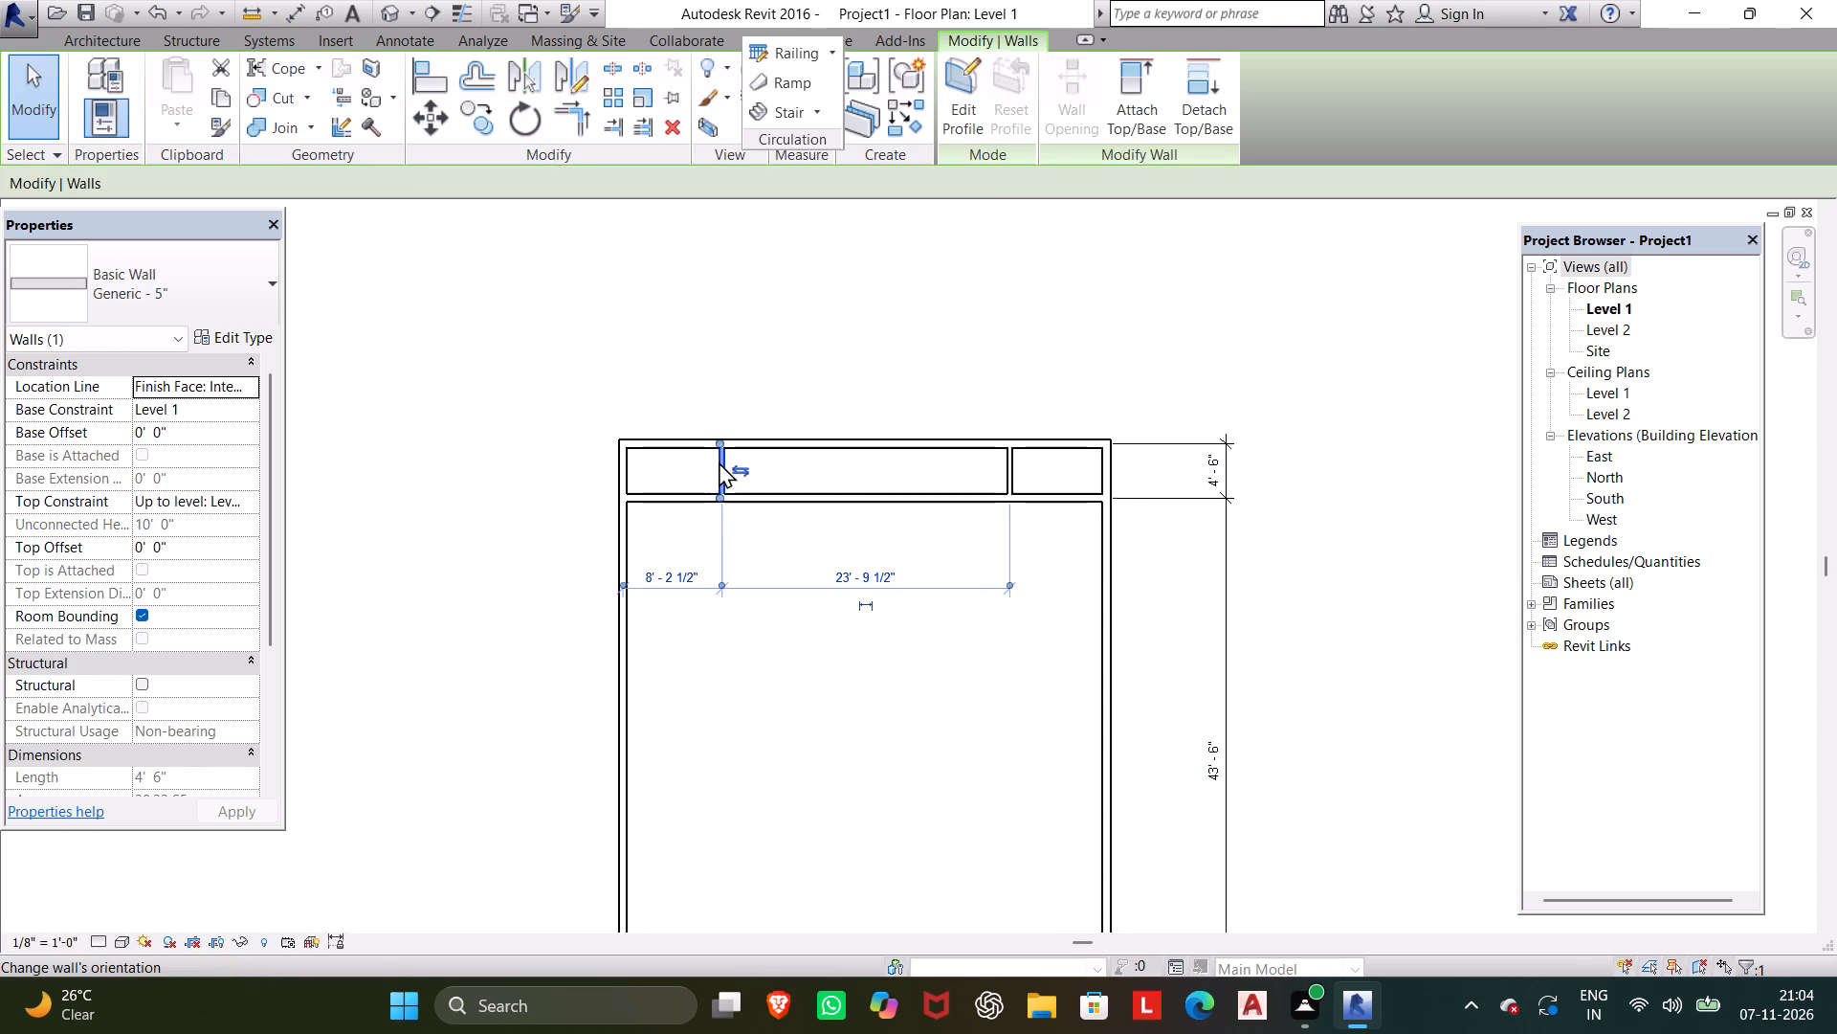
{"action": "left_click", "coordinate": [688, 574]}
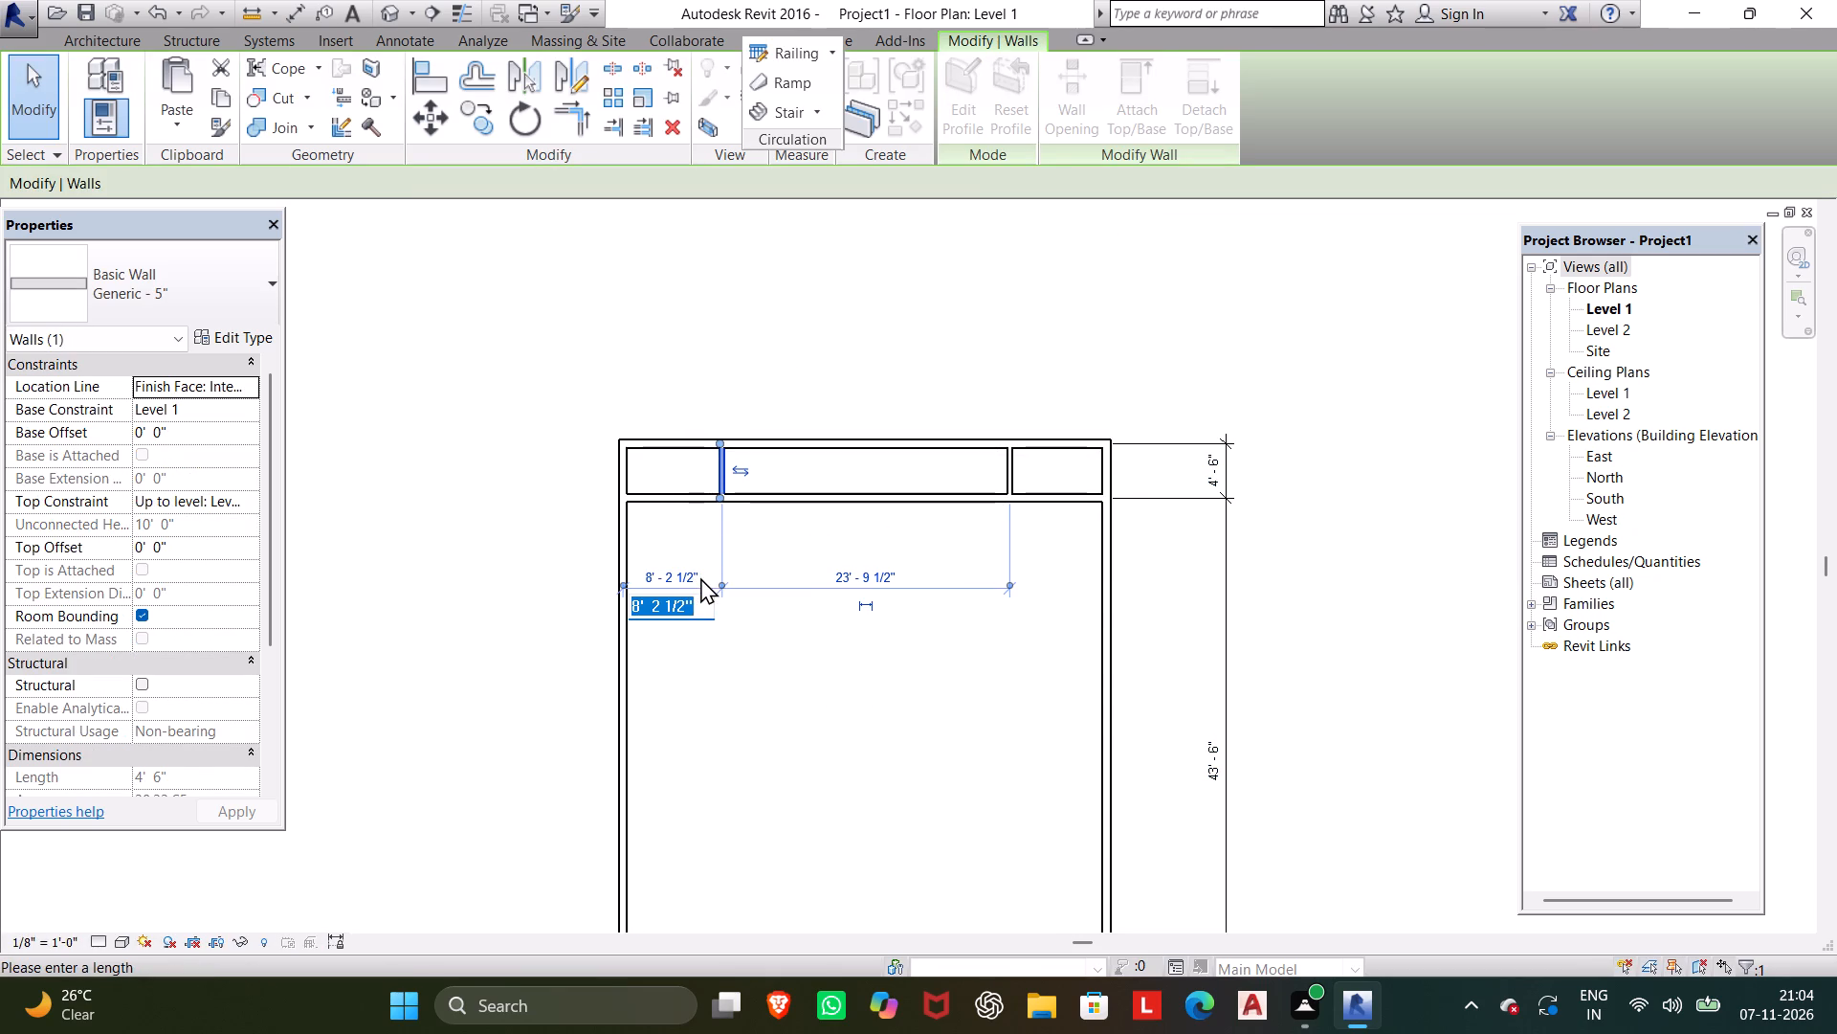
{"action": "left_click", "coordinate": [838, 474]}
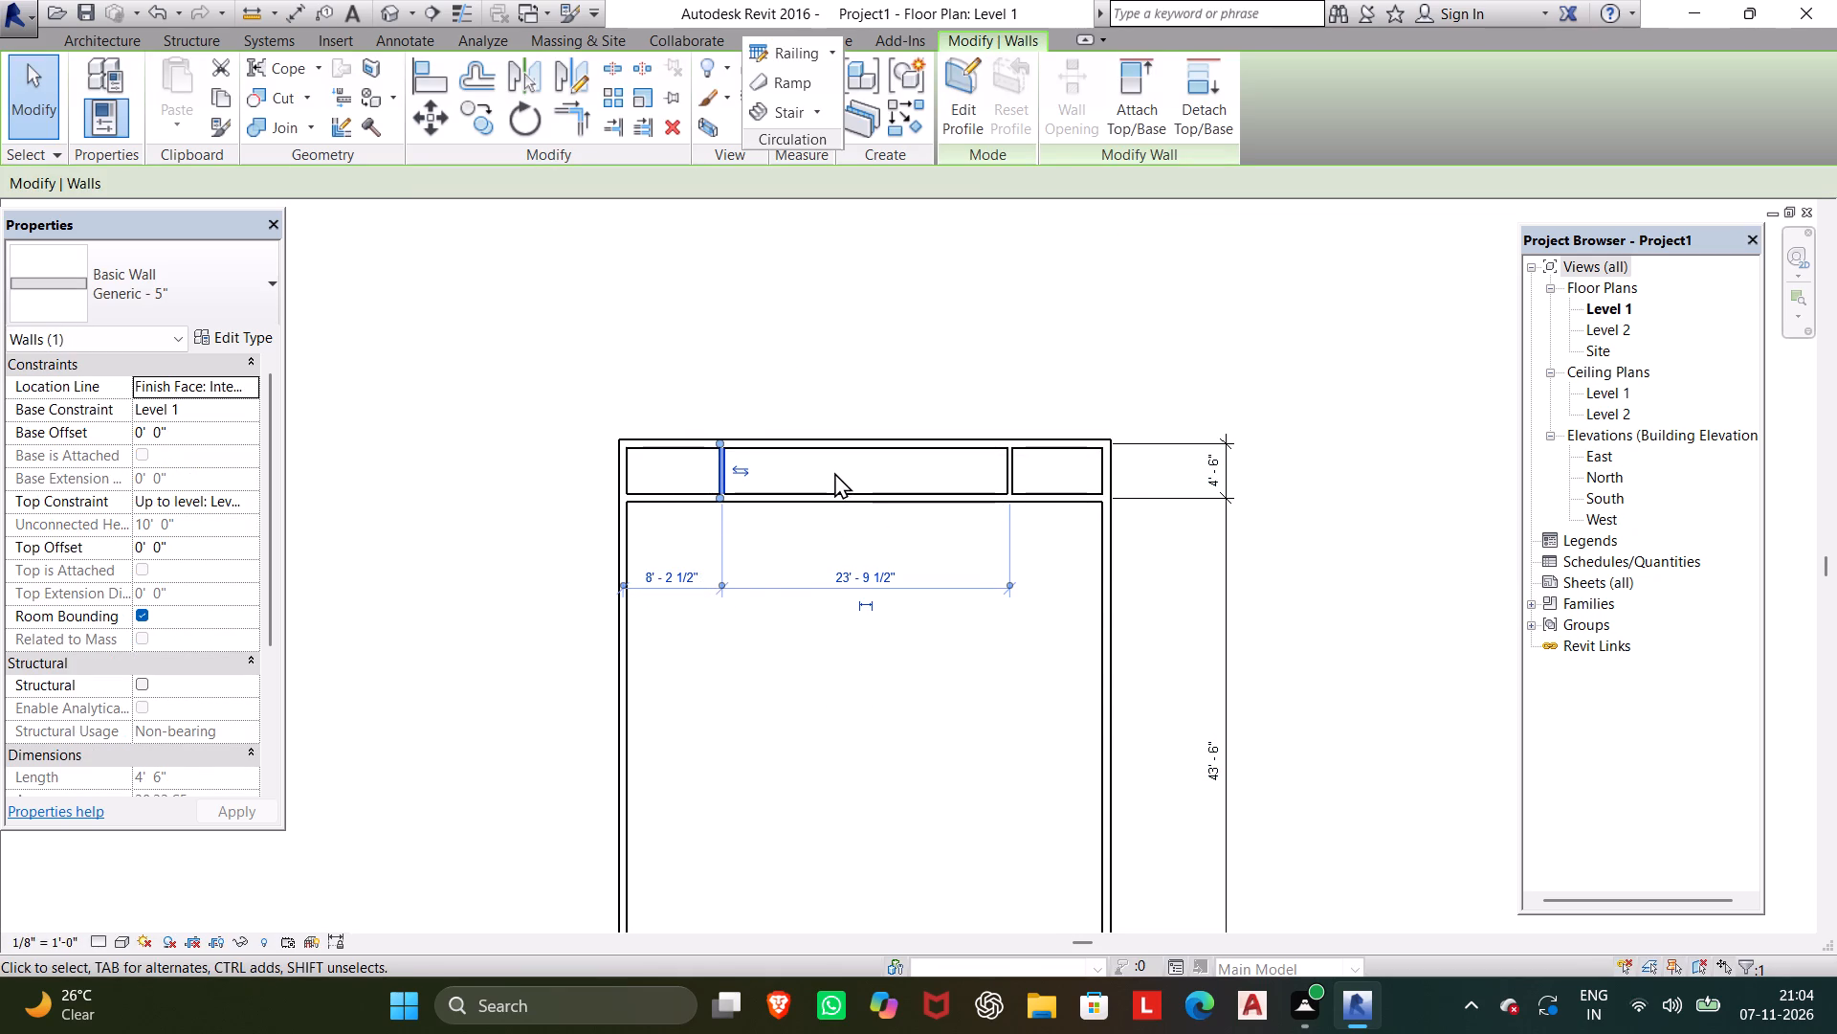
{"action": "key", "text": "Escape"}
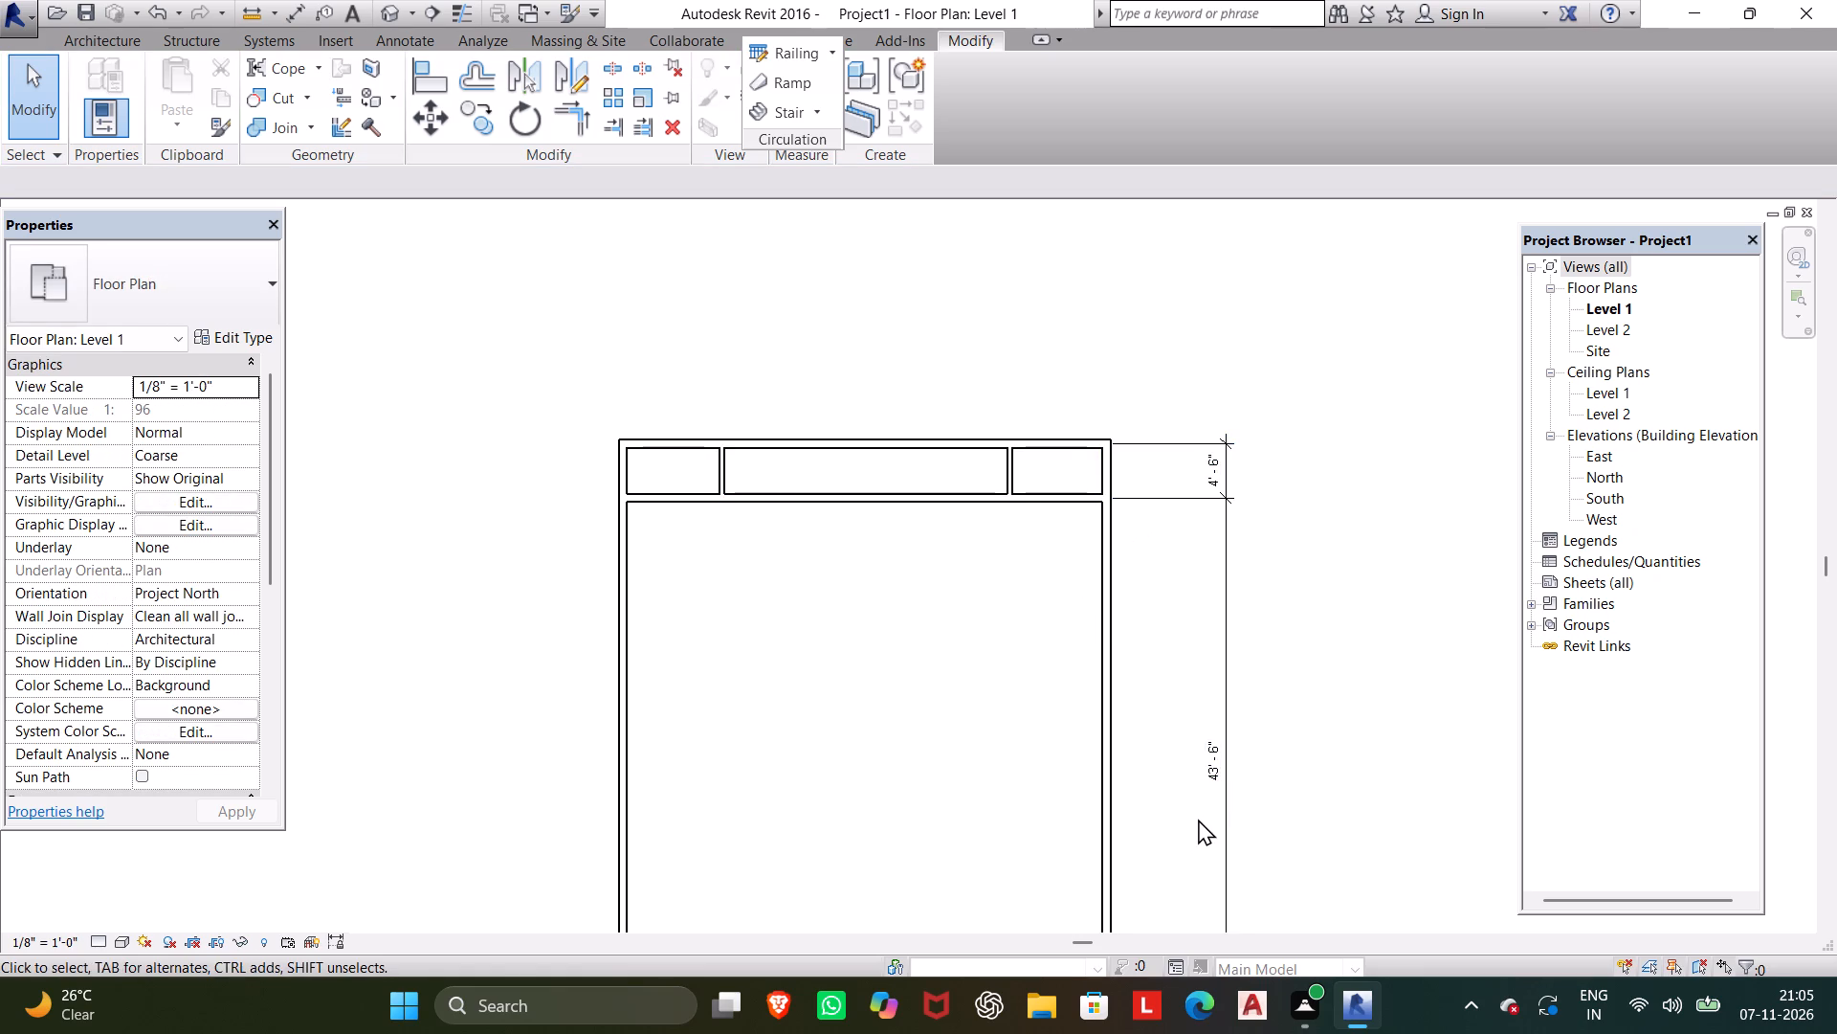
Delete the permanent dimension string that runs along the outside of the east wall.
{"action": "scroll", "coordinate": [1212, 755], "scroll_direction": "down", "scroll_amount": 2}
{"action": "key", "text": "Escape"}
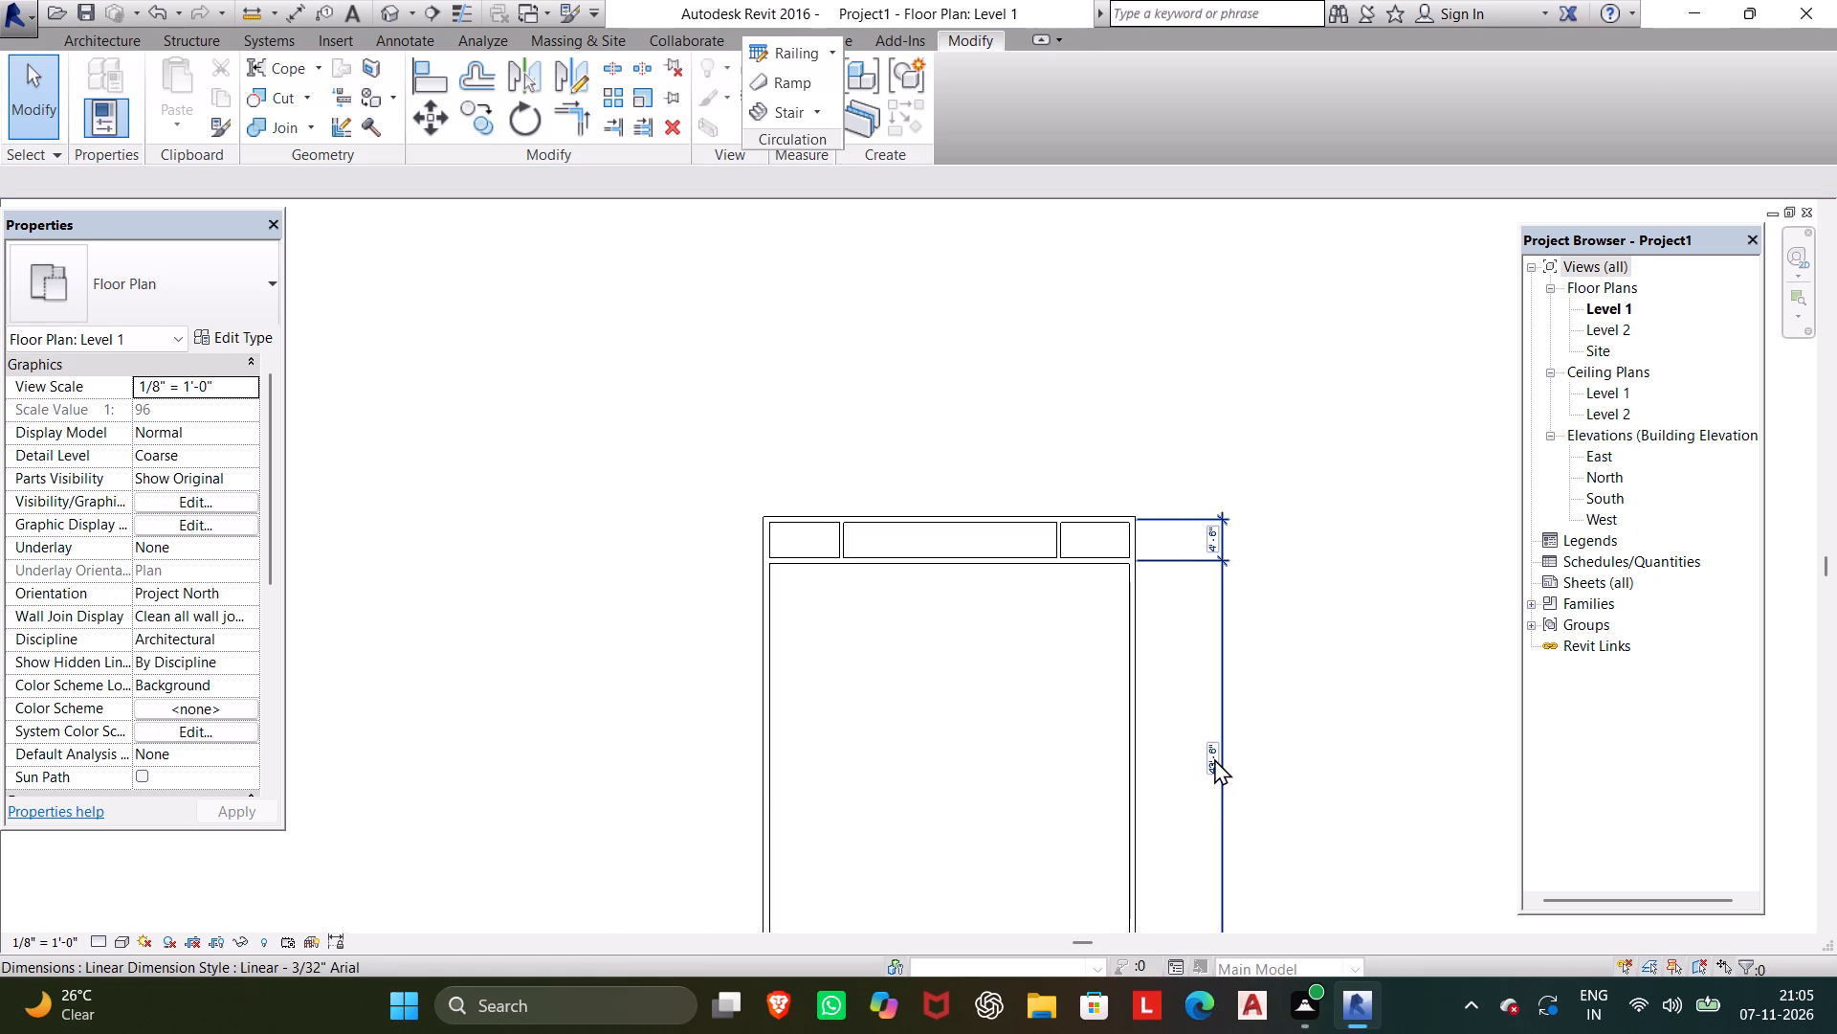
{"action": "left_click", "coordinate": [1213, 758]}
{"action": "key", "text": "Escape"}
{"action": "key", "text": "Escape"}
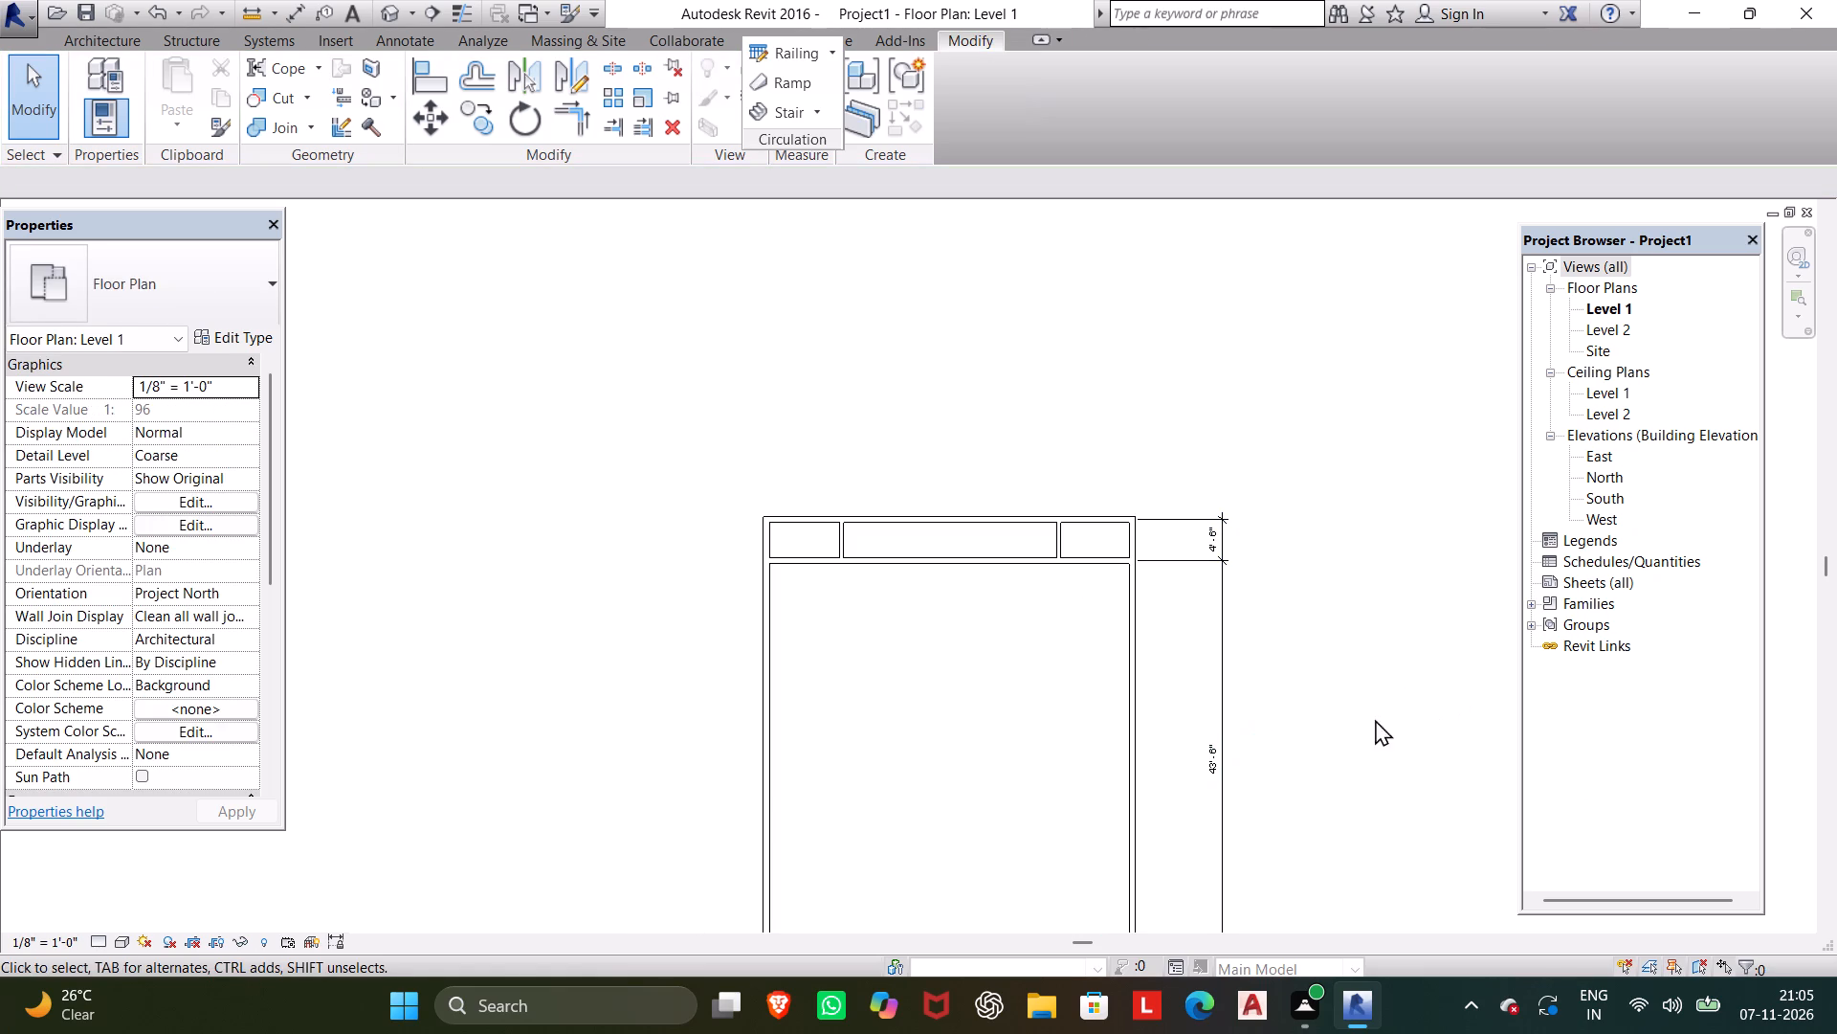
{"action": "key", "text": "Escape"}
{"action": "left_click_drag", "start_coordinate": [1273, 601], "coordinate": [1179, 509]}
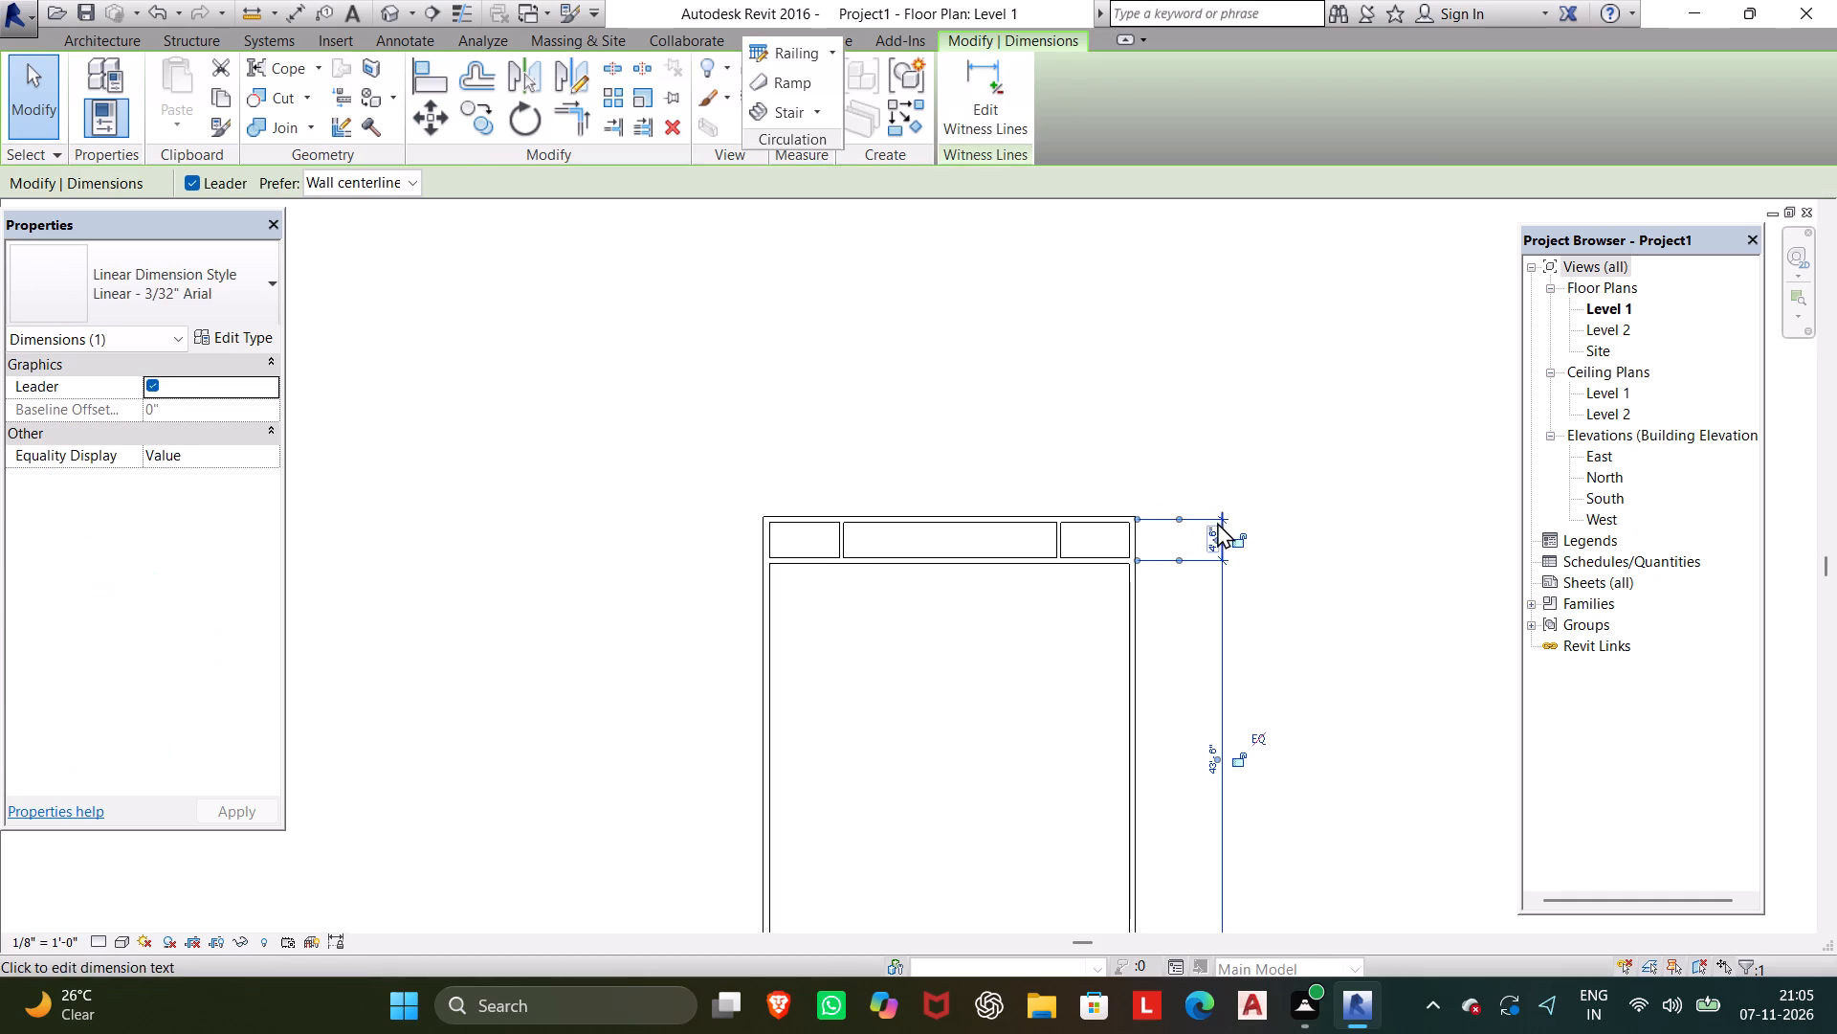
{"action": "key", "text": "Delete"}
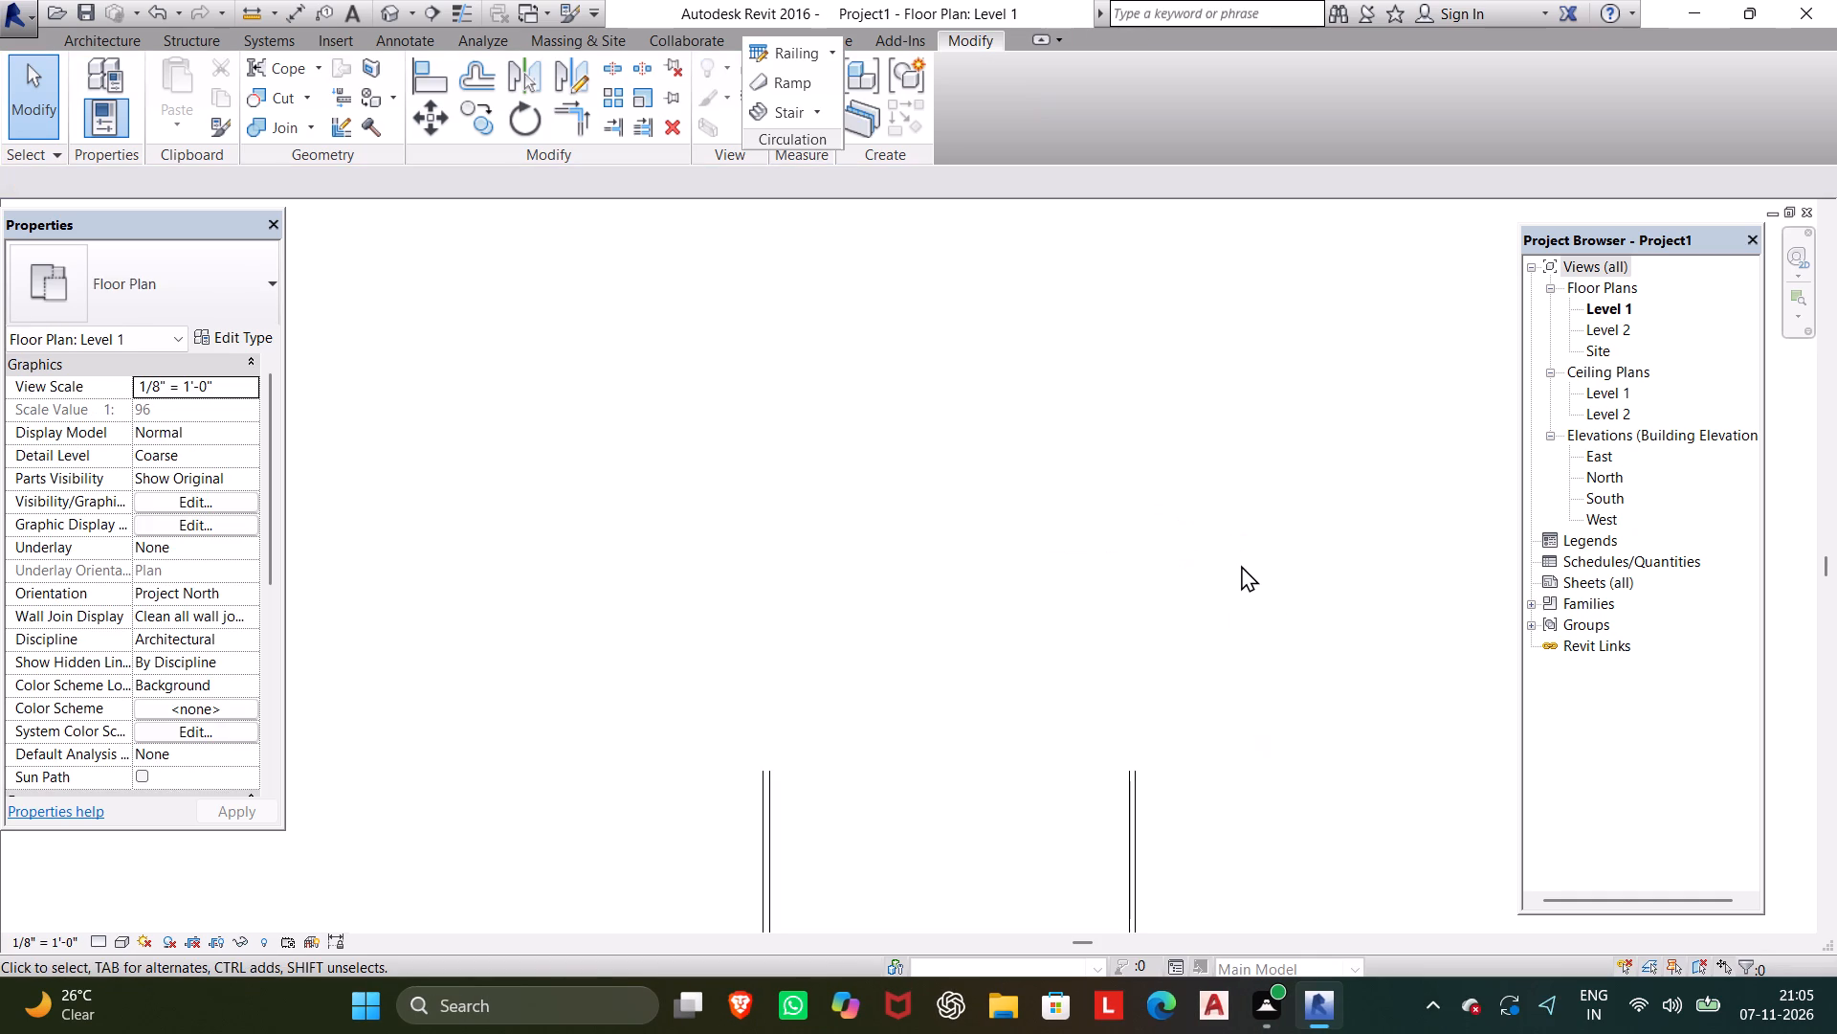
Close the limited-access notice covering the floor plan.
{"action": "scroll", "coordinate": [1241, 565], "scroll_direction": "down", "scroll_amount": 1}
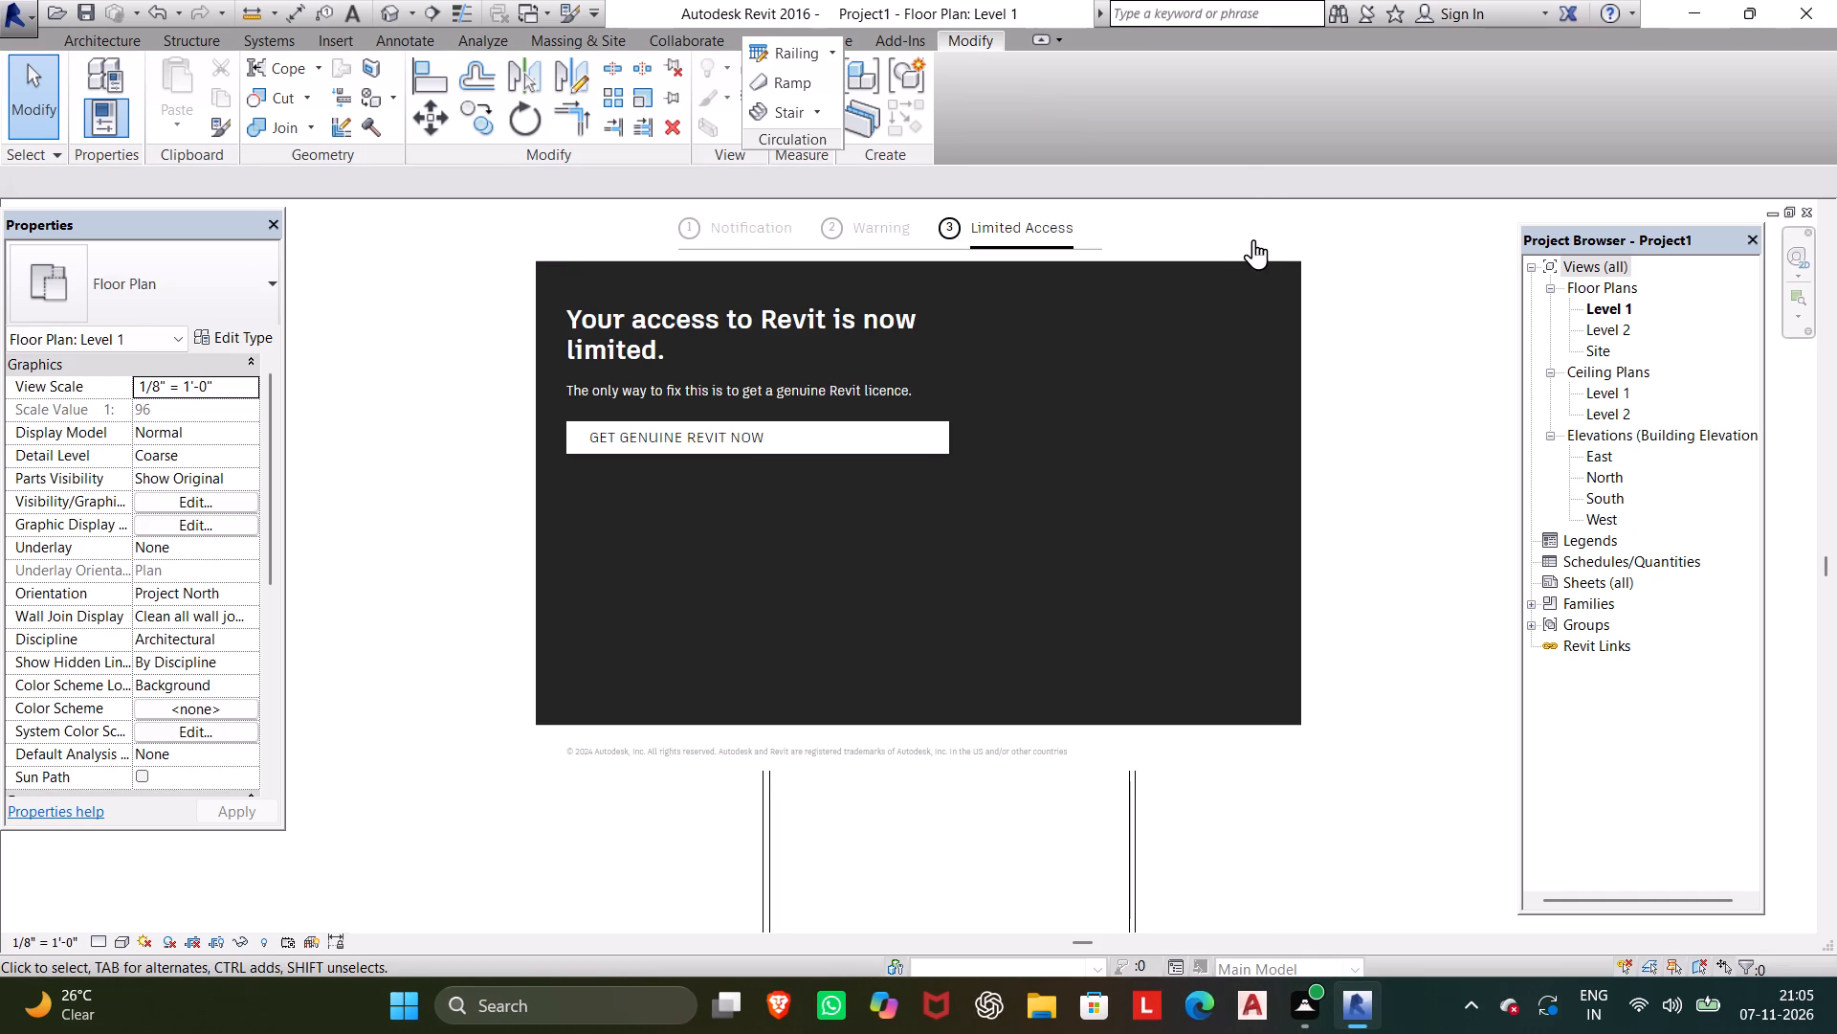
{"action": "left_click", "coordinate": [1254, 236]}
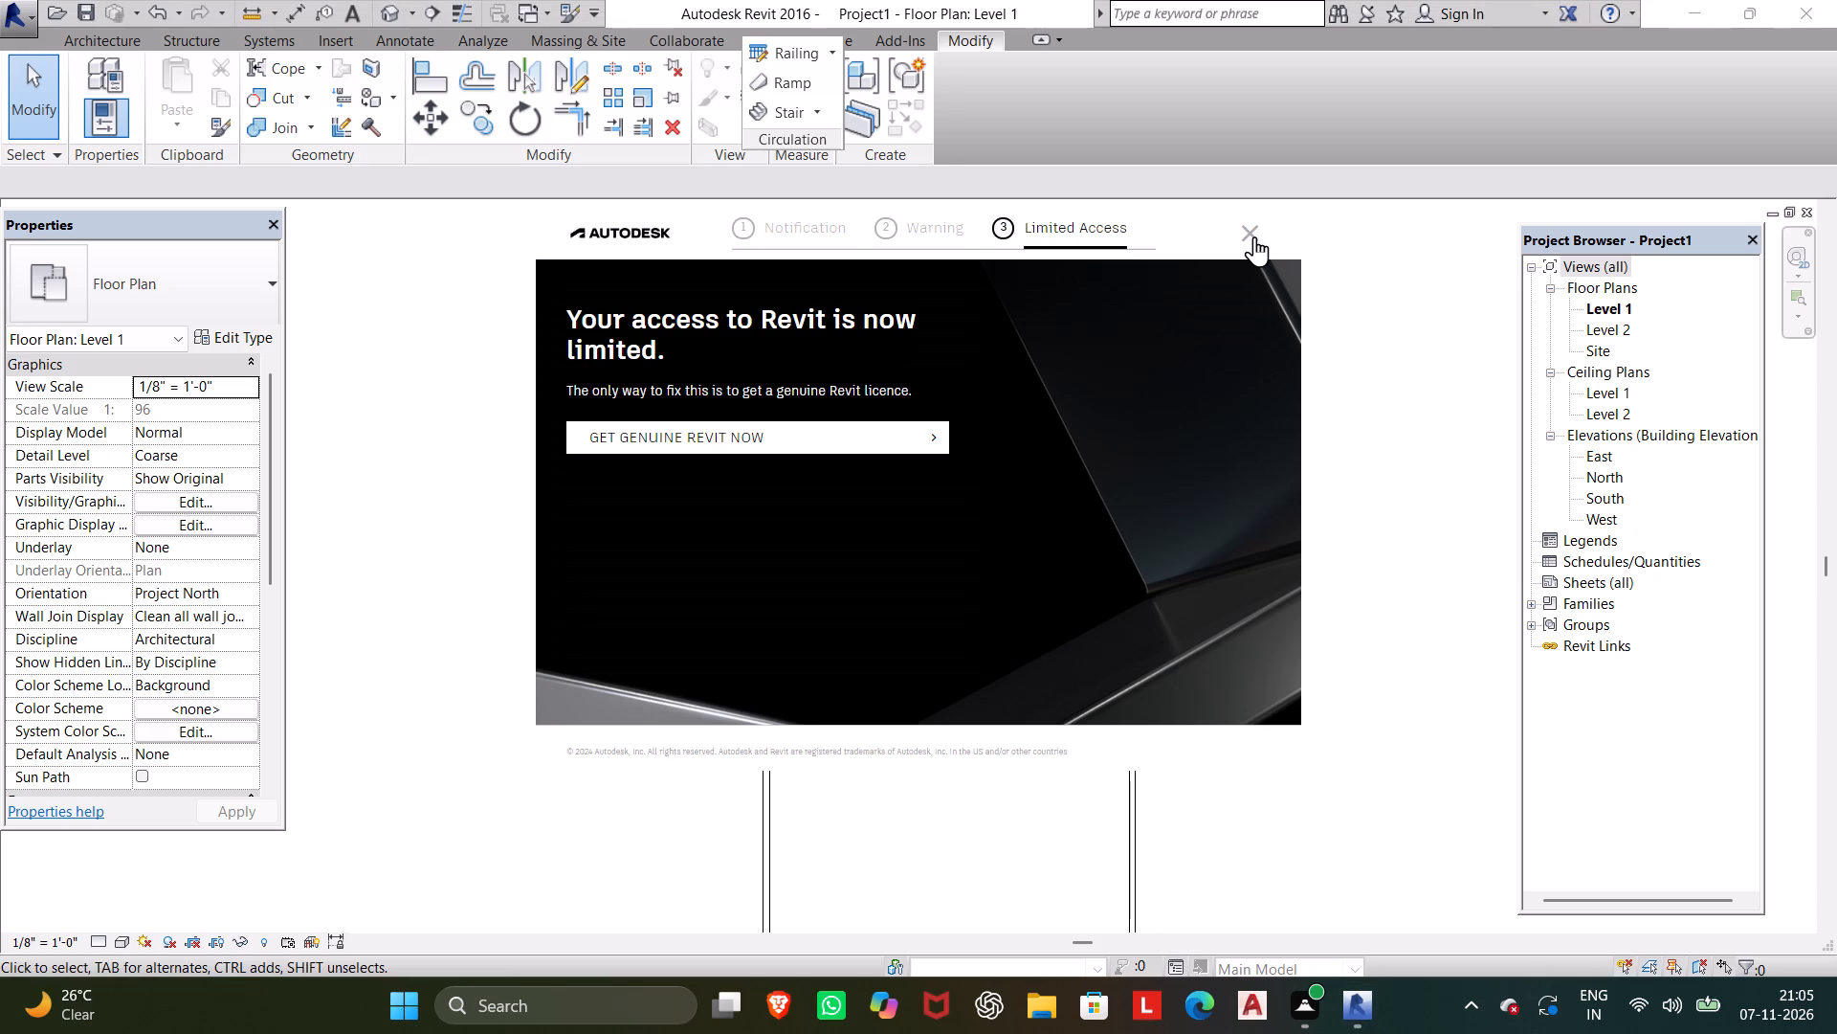
{"action": "scroll", "coordinate": [1186, 449], "scroll_direction": "down", "scroll_amount": 2}
{"action": "middle_click", "coordinate": [1185, 443]}
{"action": "scroll", "coordinate": [1185, 443], "scroll_direction": "up", "scroll_amount": 1}
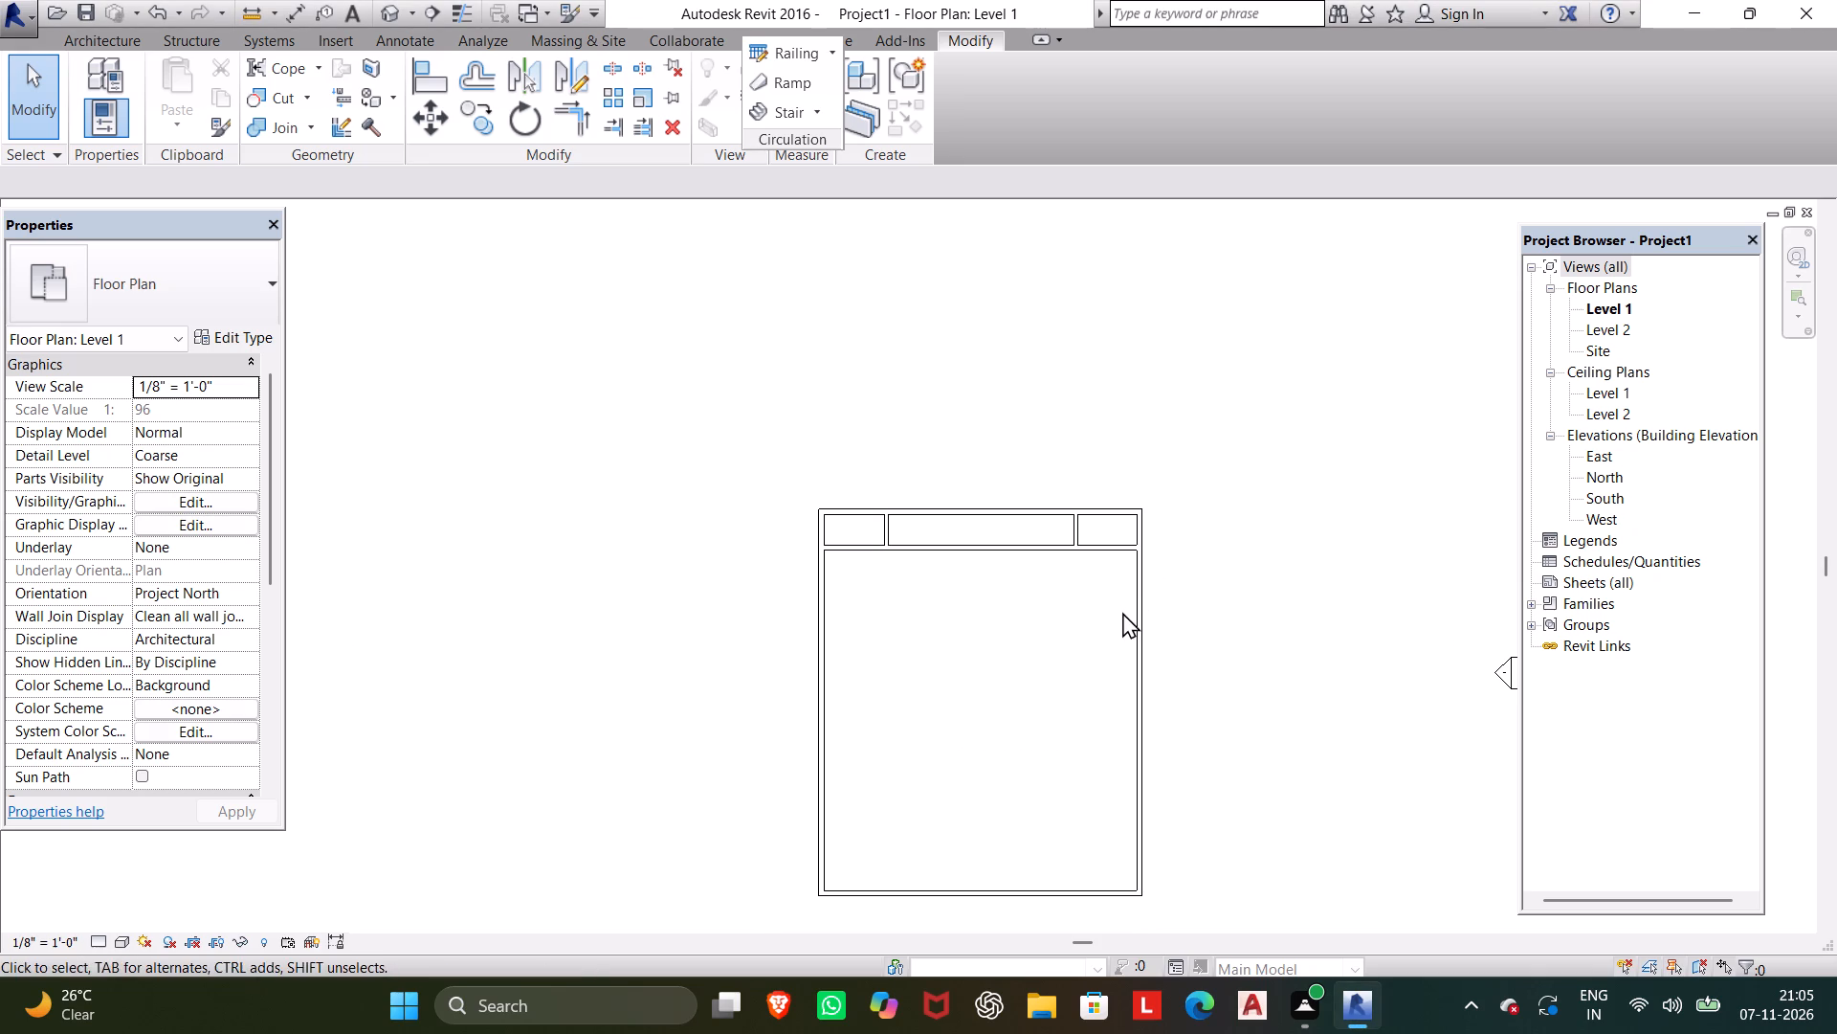
Inspect the spacing of the east wall, the north walls and the west 5" partition through their temporary dimensions.
{"action": "left_click", "coordinate": [1134, 615]}
{"action": "middle_click_drag", "start_coordinate": [1203, 575], "coordinate": [1203, 574]}
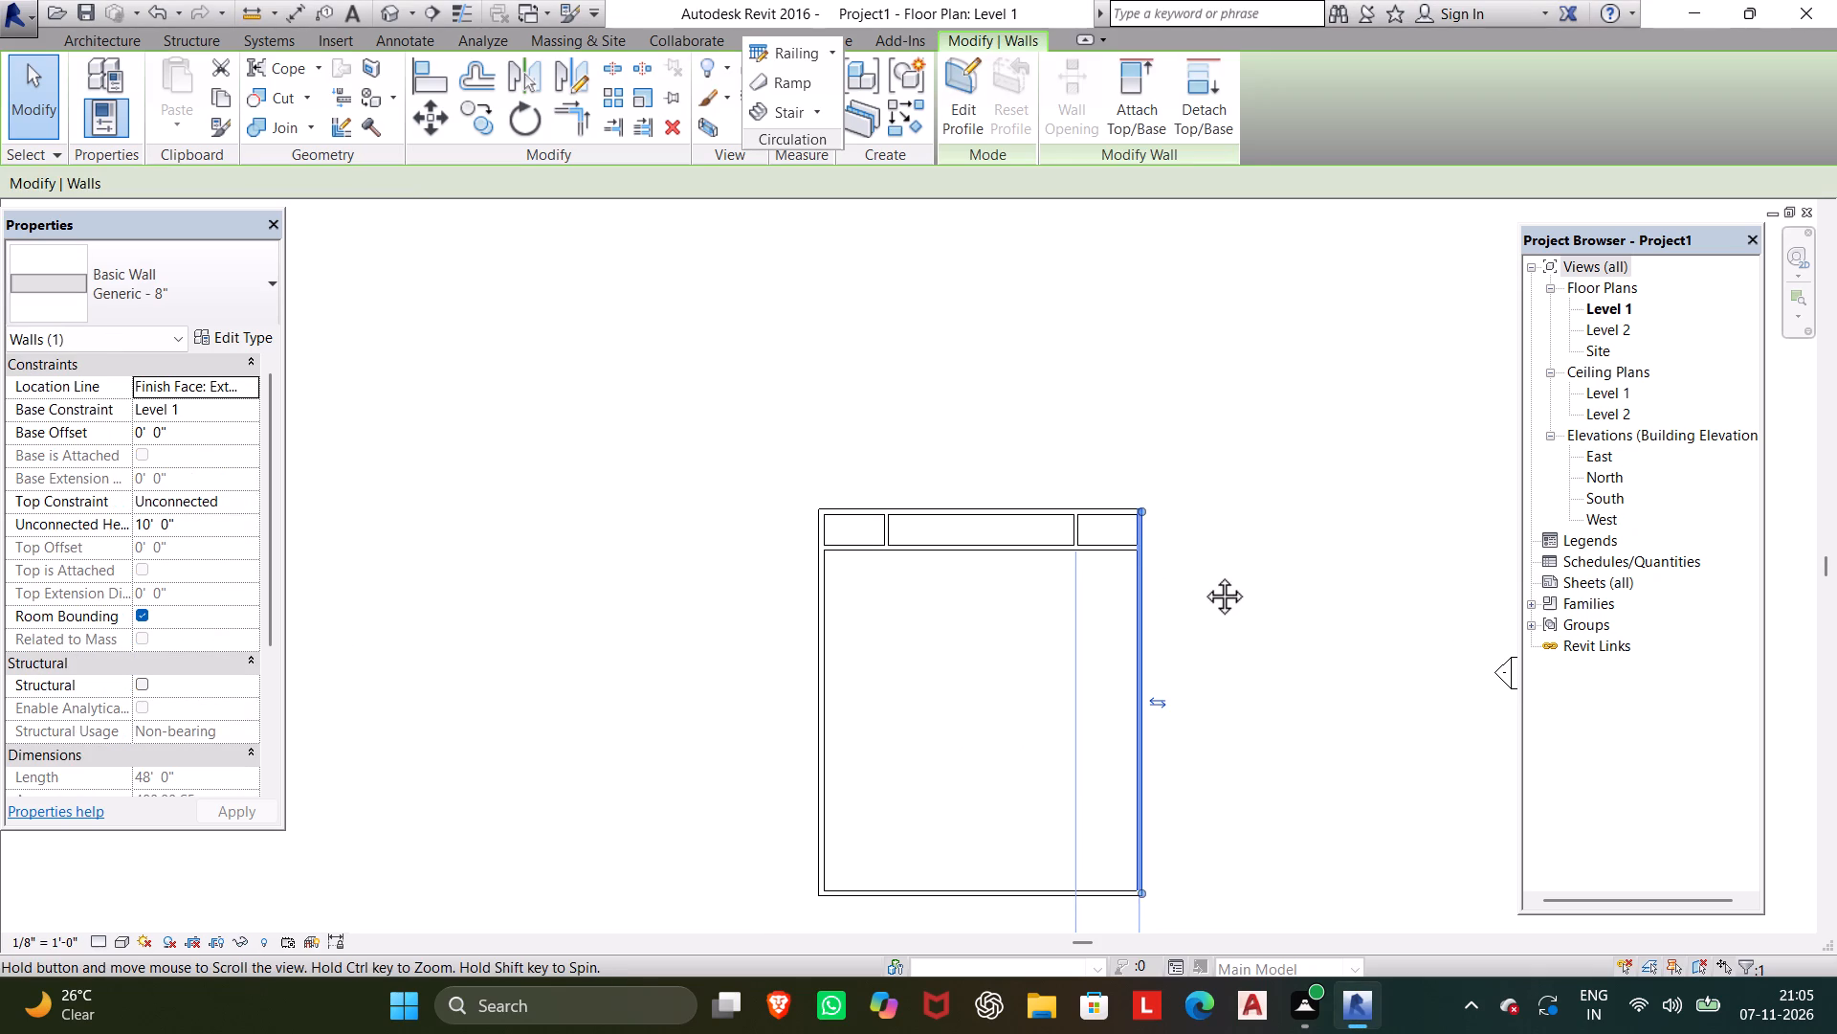
{"action": "middle_click_drag", "start_coordinate": [1203, 574], "coordinate": [1232, 472]}
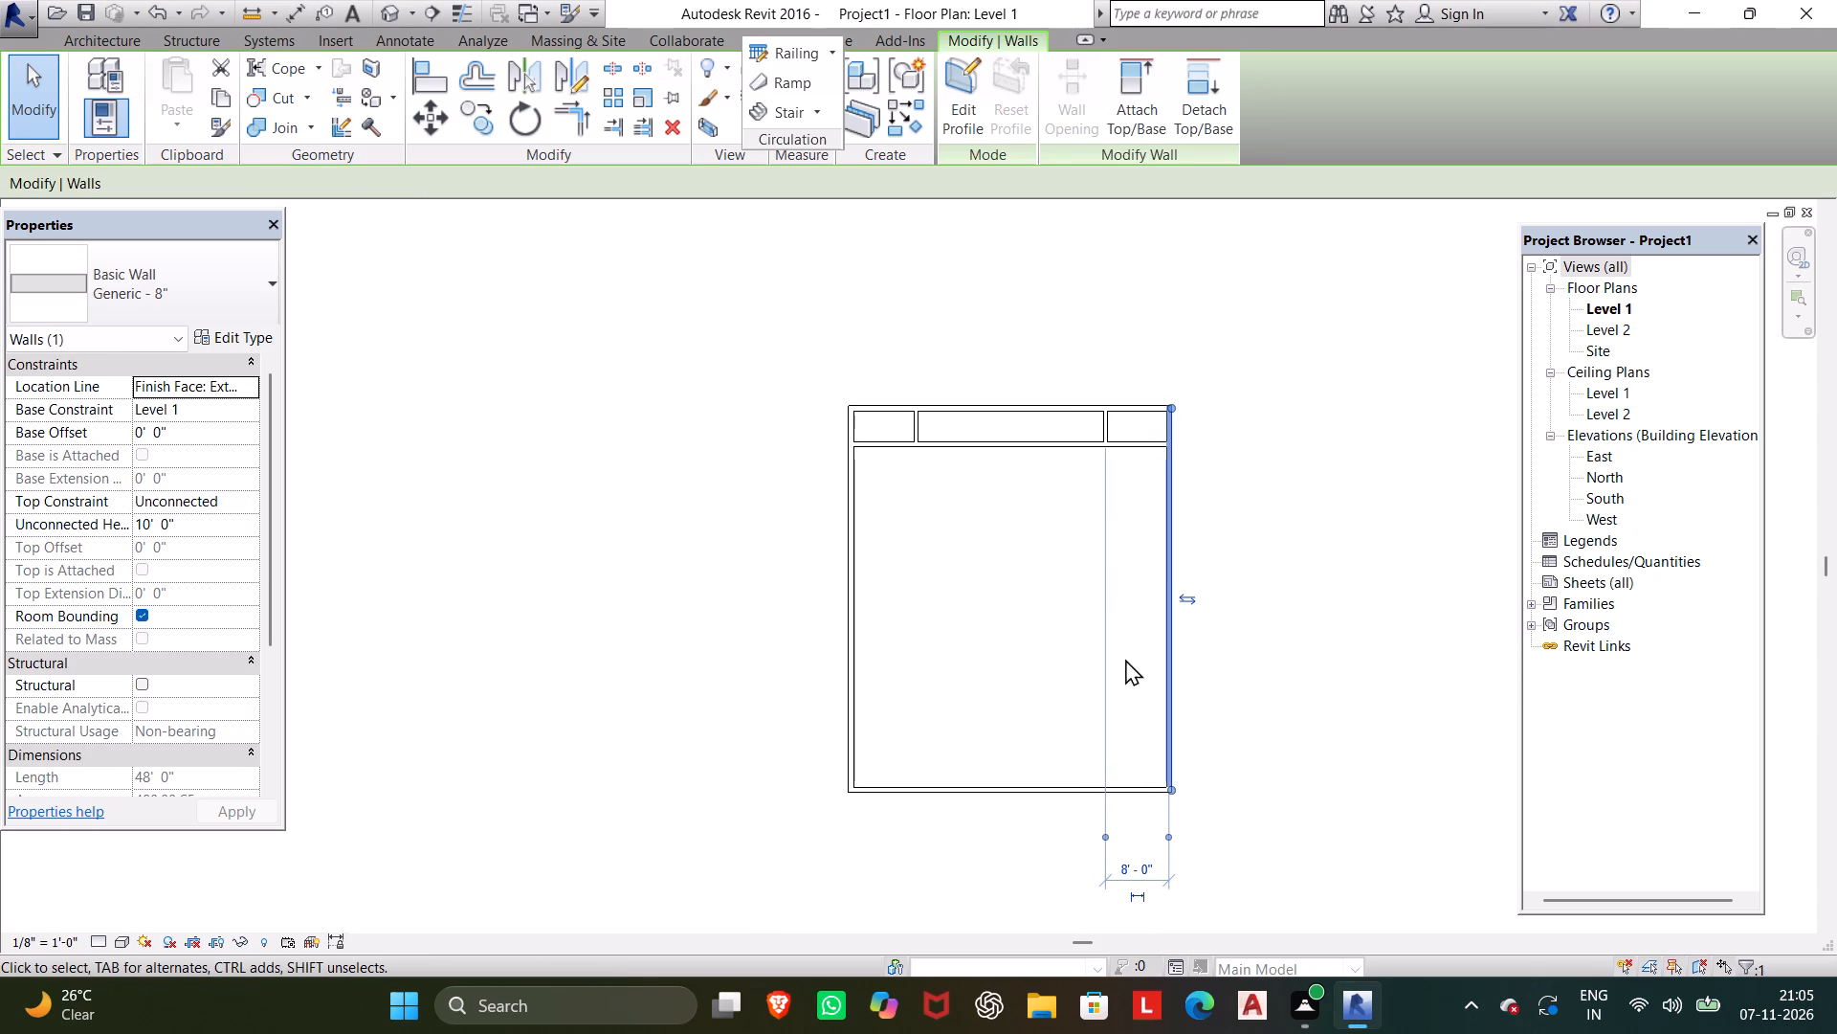
{"action": "left_click", "coordinate": [1010, 421]}
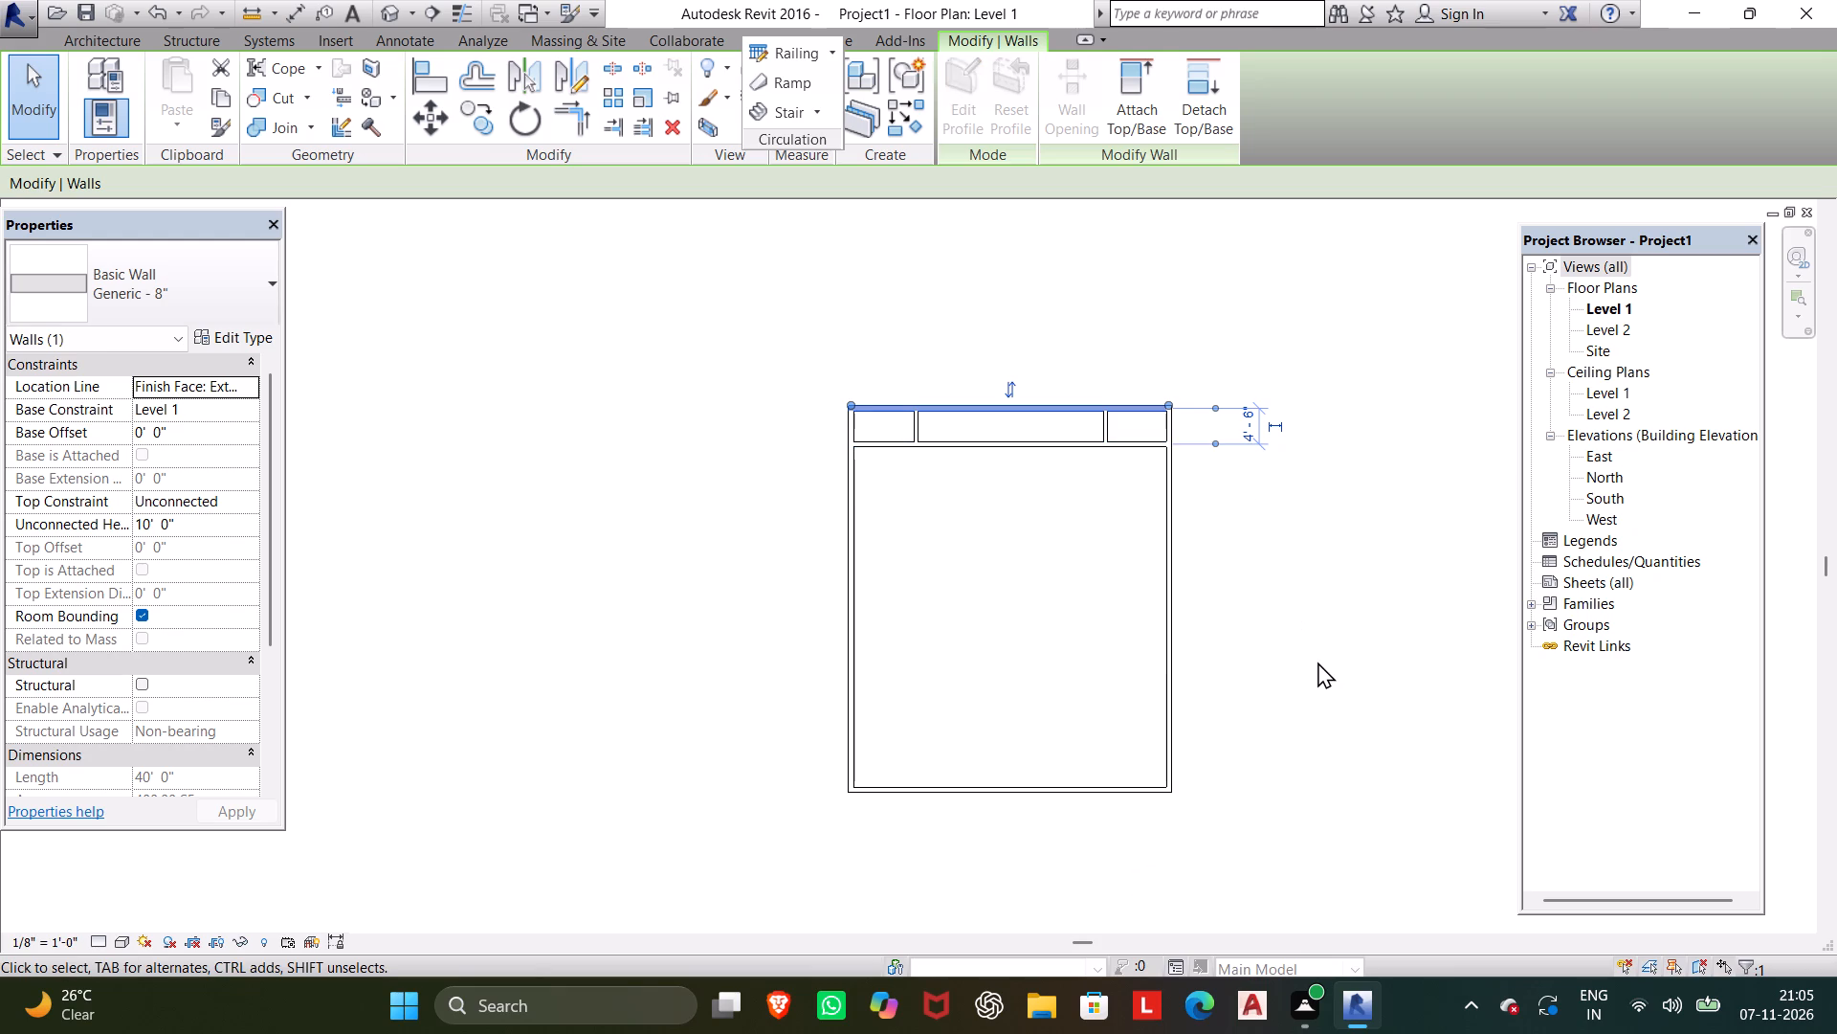
{"action": "left_click", "coordinate": [1317, 662]}
{"action": "left_click", "coordinate": [1014, 446]}
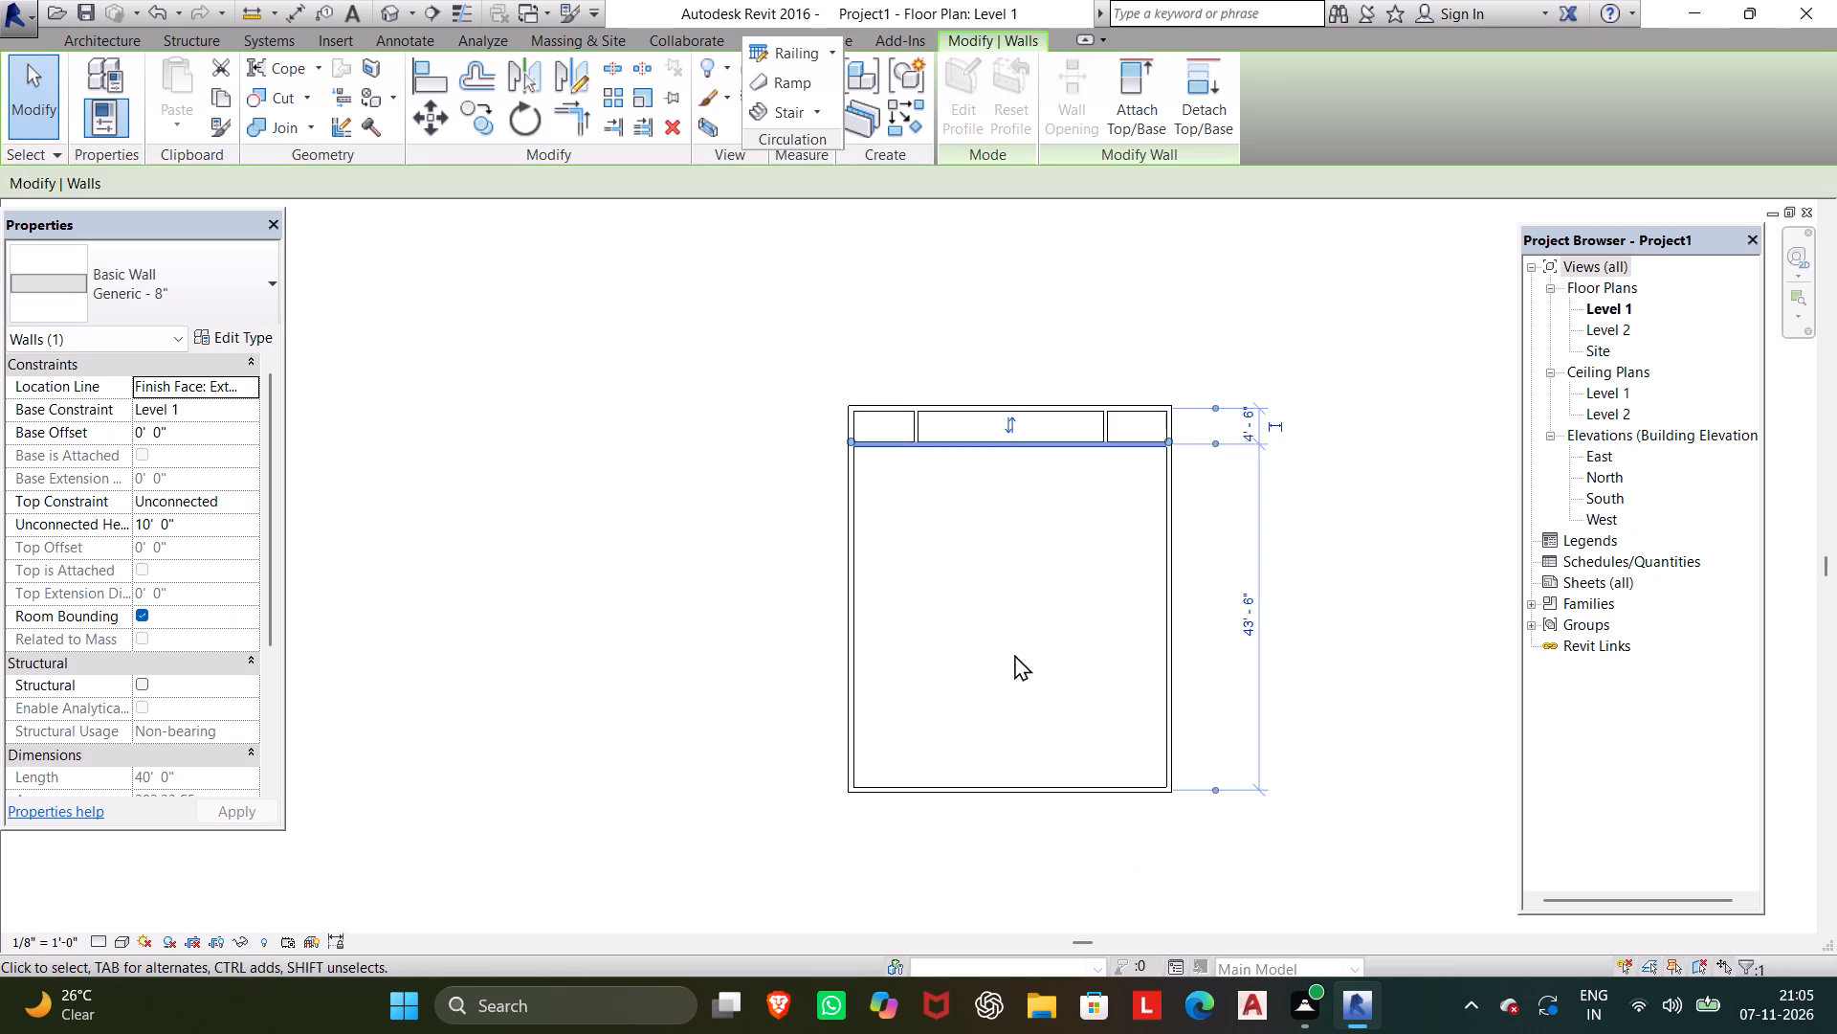
{"action": "left_click", "coordinate": [1021, 776]}
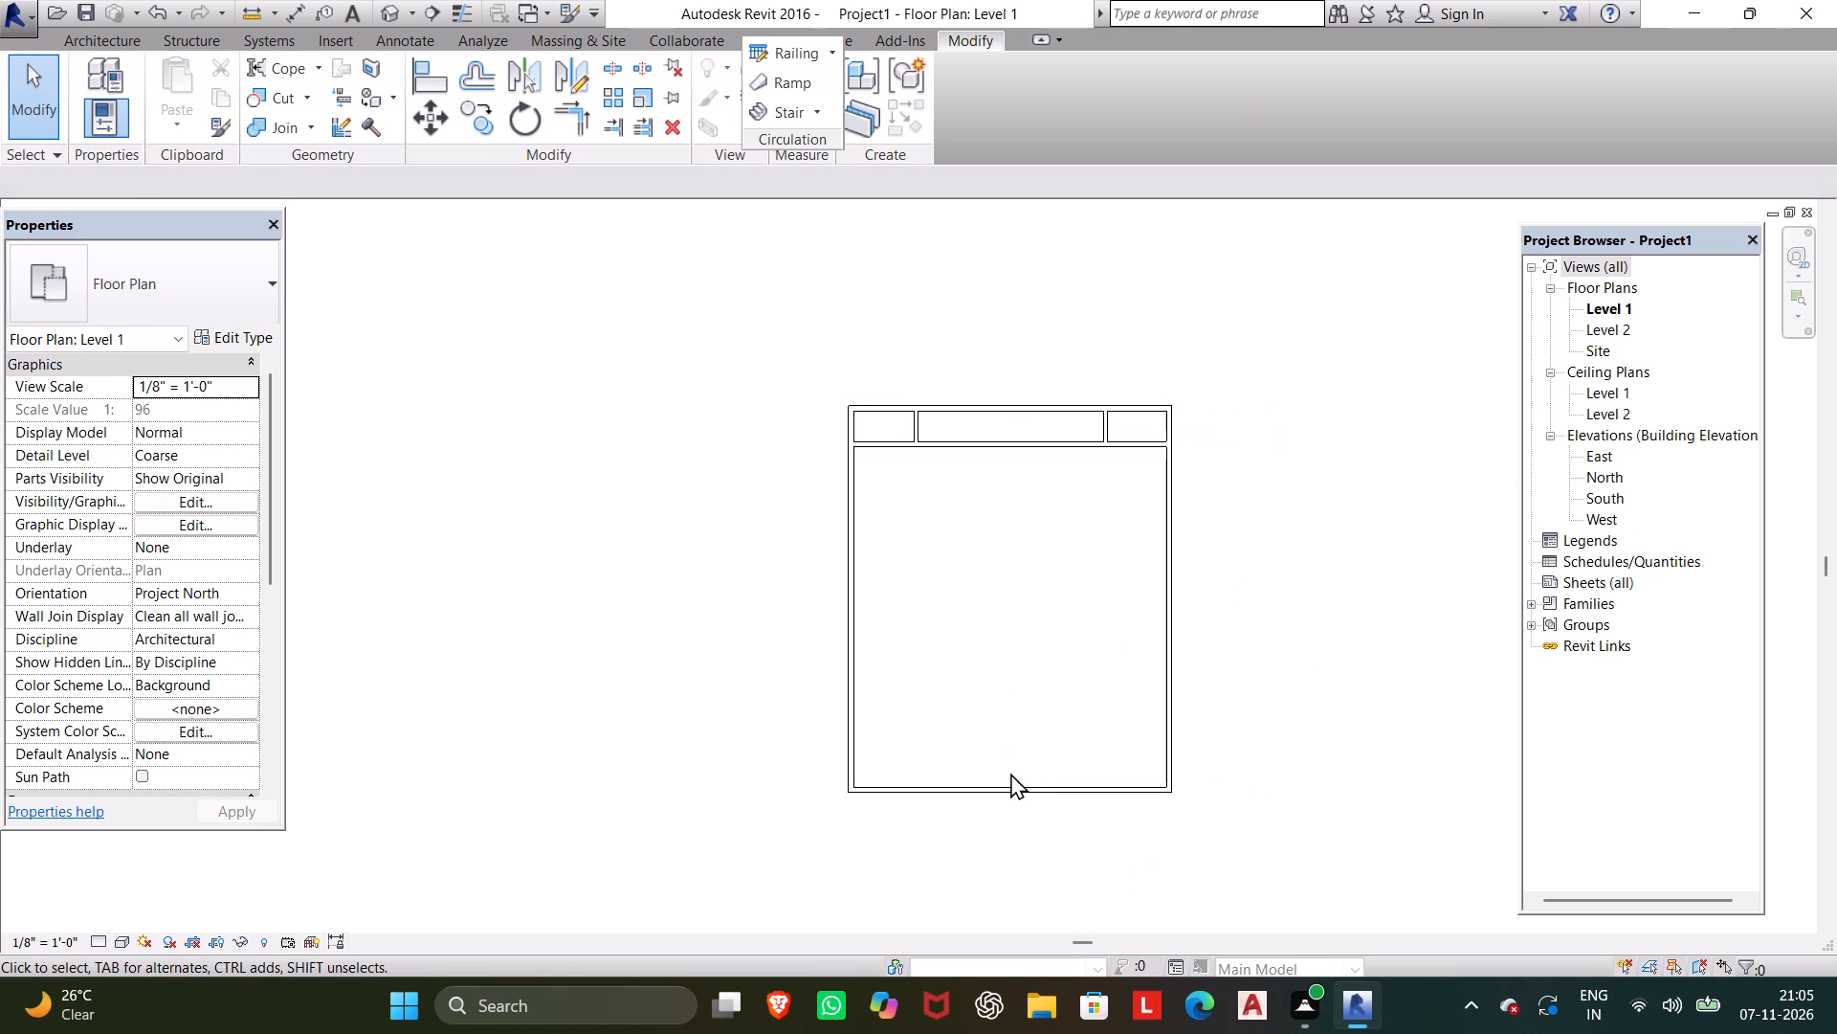
{"action": "left_click", "coordinate": [912, 432]}
{"action": "left_click", "coordinate": [968, 817]}
{"action": "left_click", "coordinate": [872, 443]}
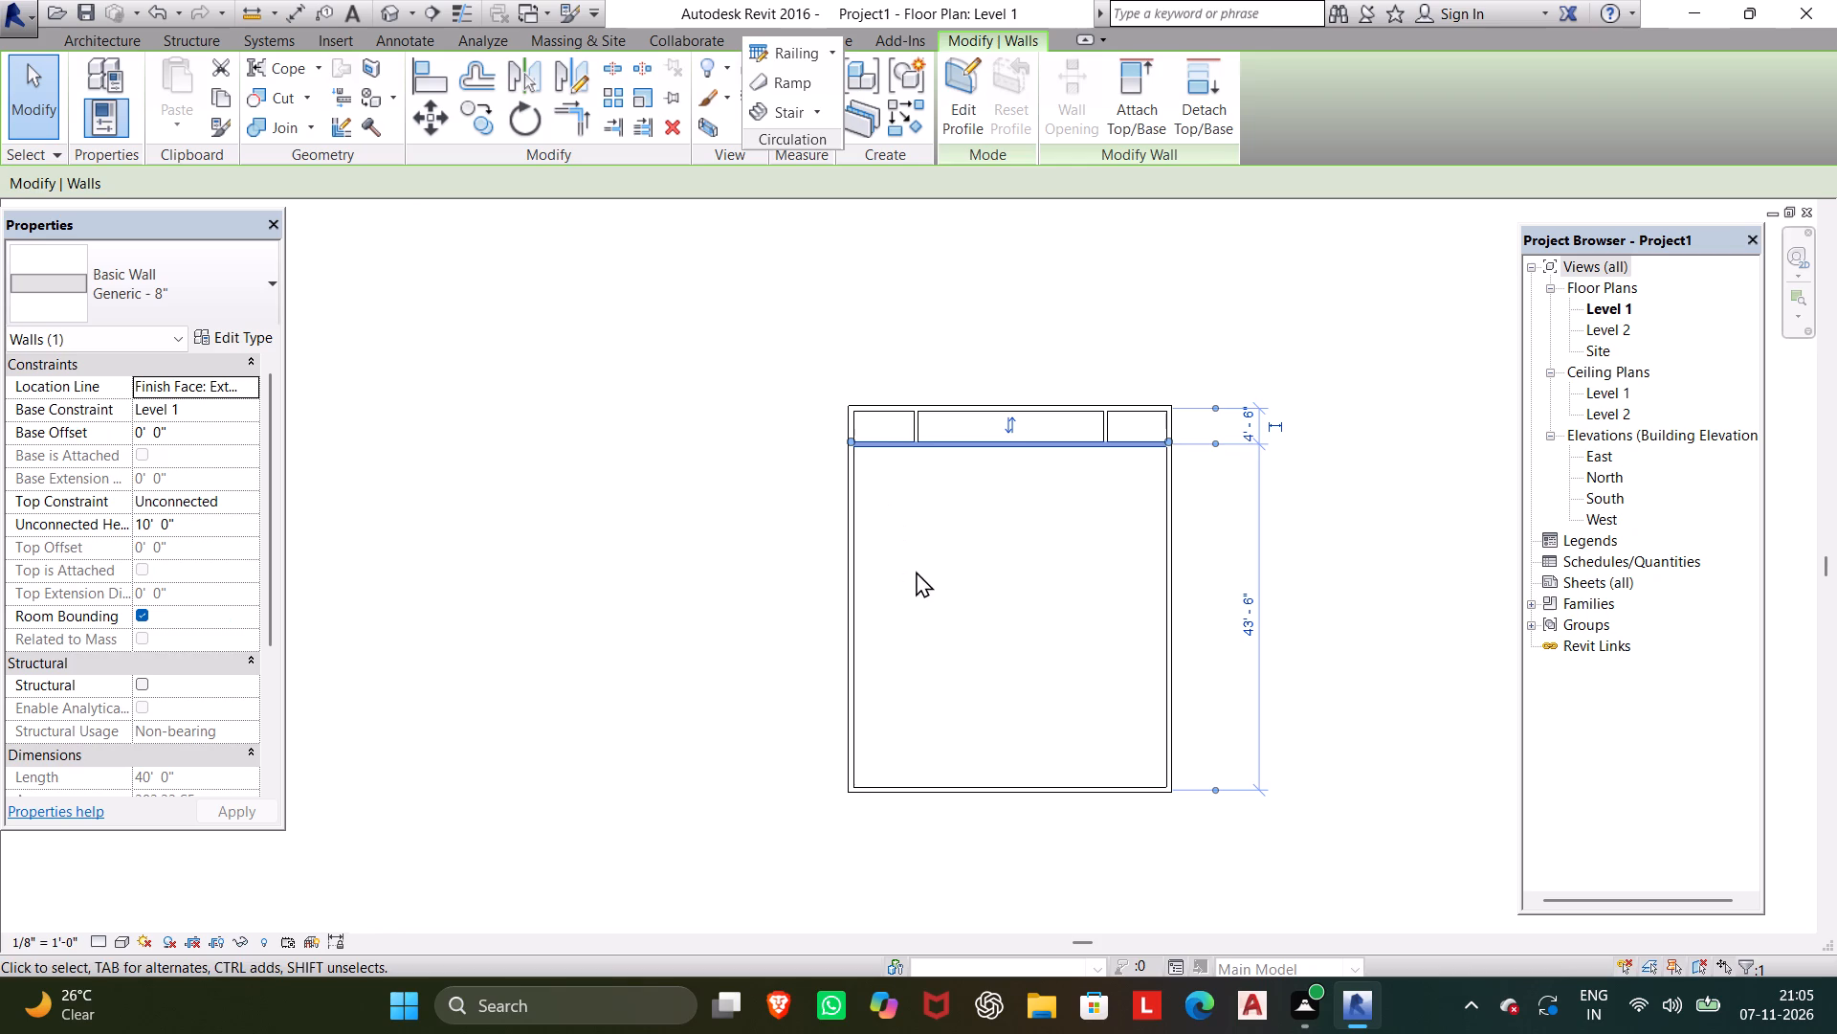
{"action": "left_click", "coordinate": [918, 432]}
{"action": "left_click", "coordinate": [920, 425]}
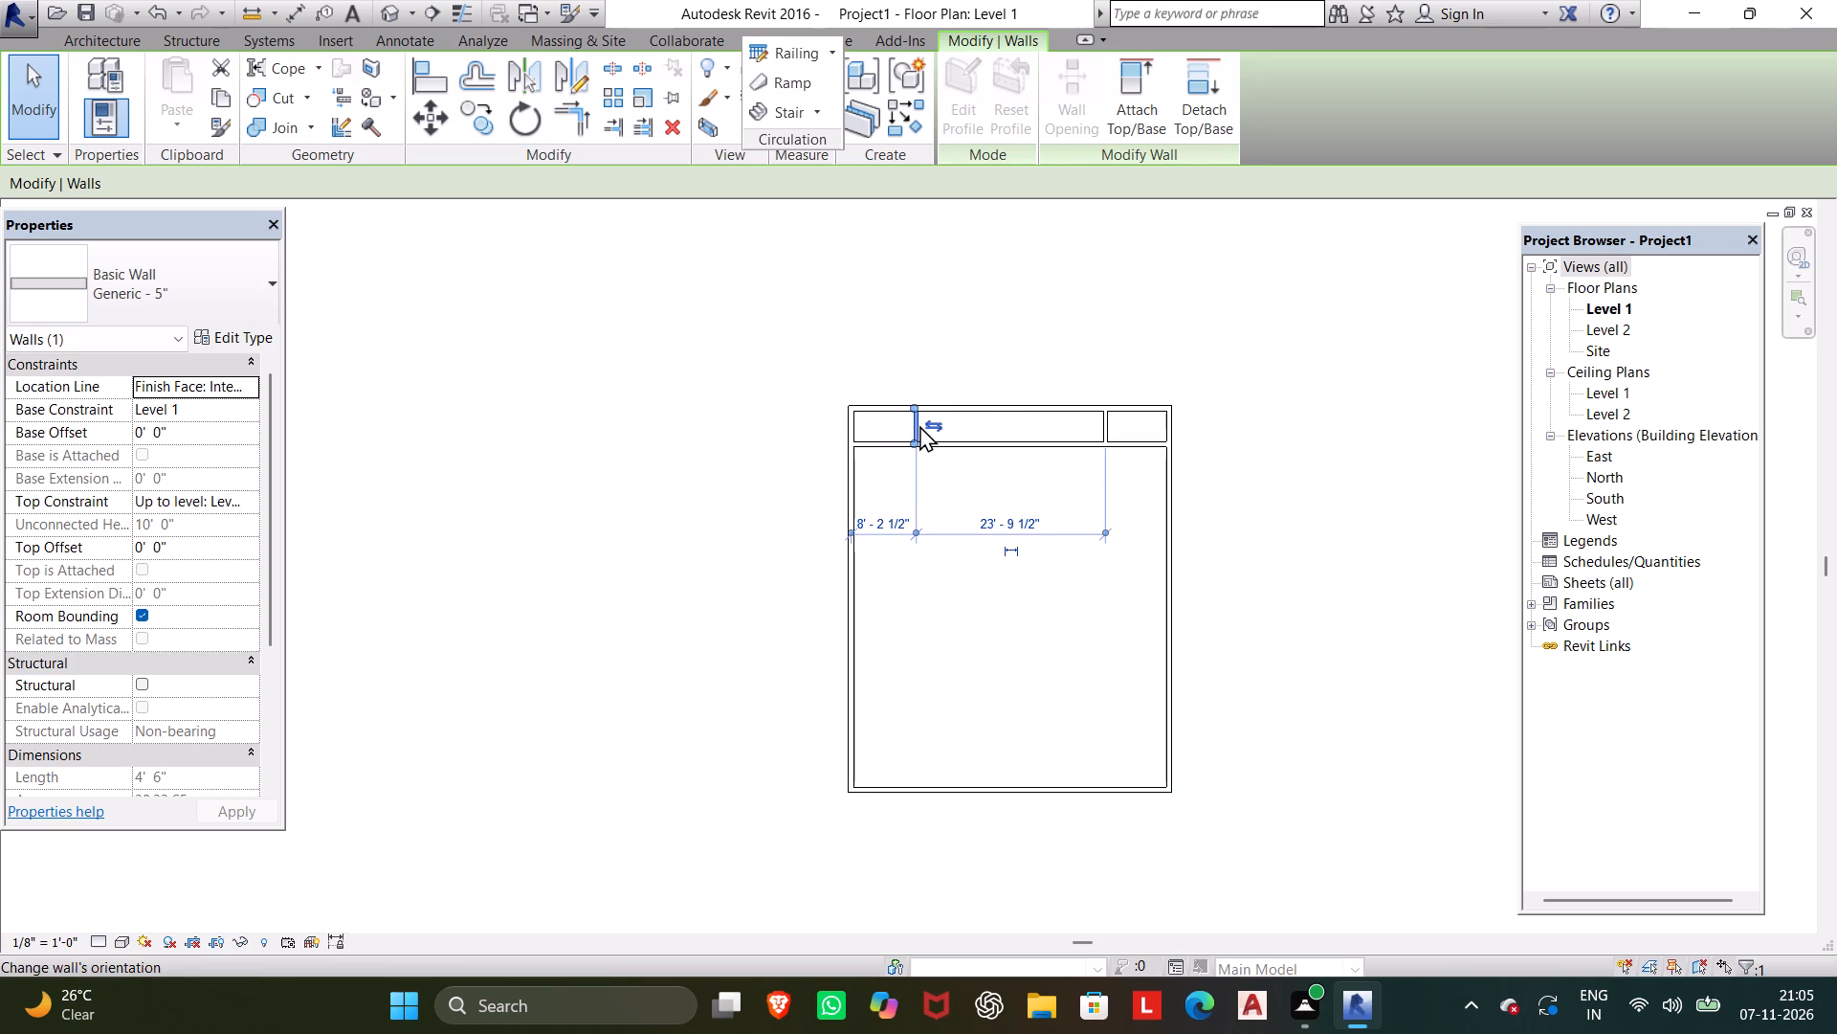
{"action": "left_click", "coordinate": [1112, 646]}
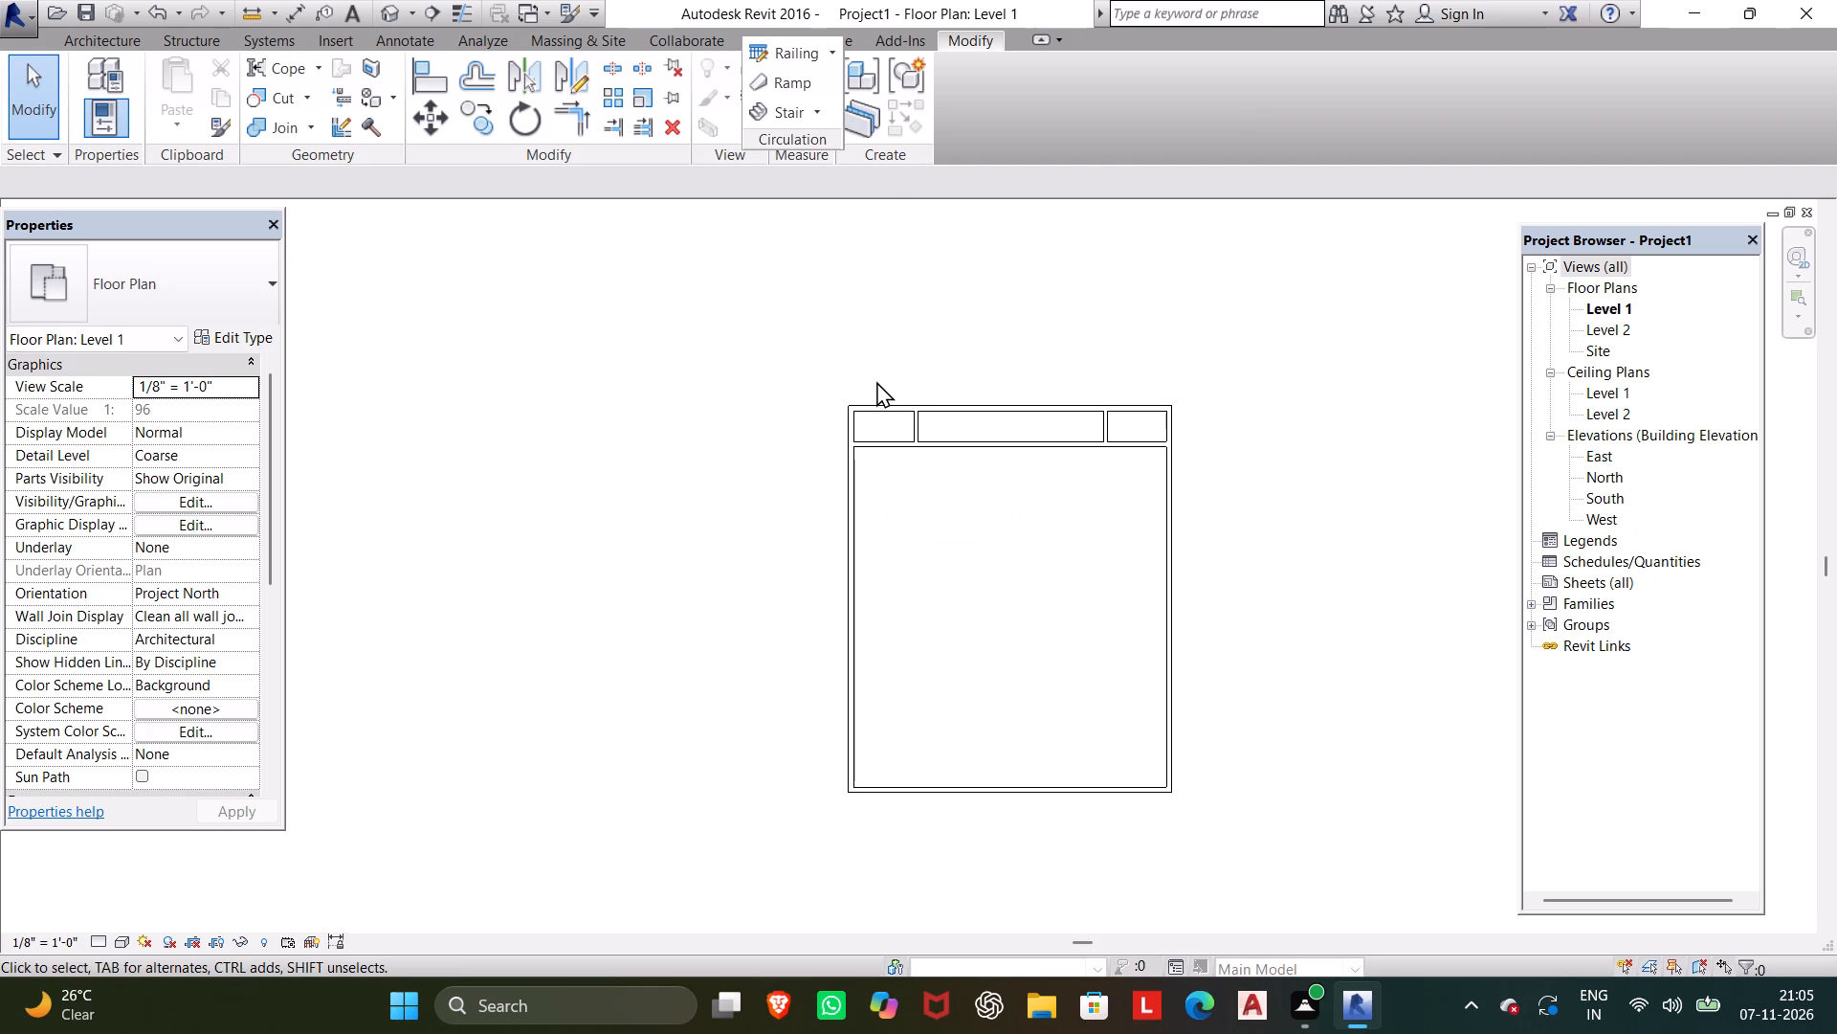
Review the length unit options in the project units, keeping Feet and fractional inches.
{"action": "type", "text": "un"}
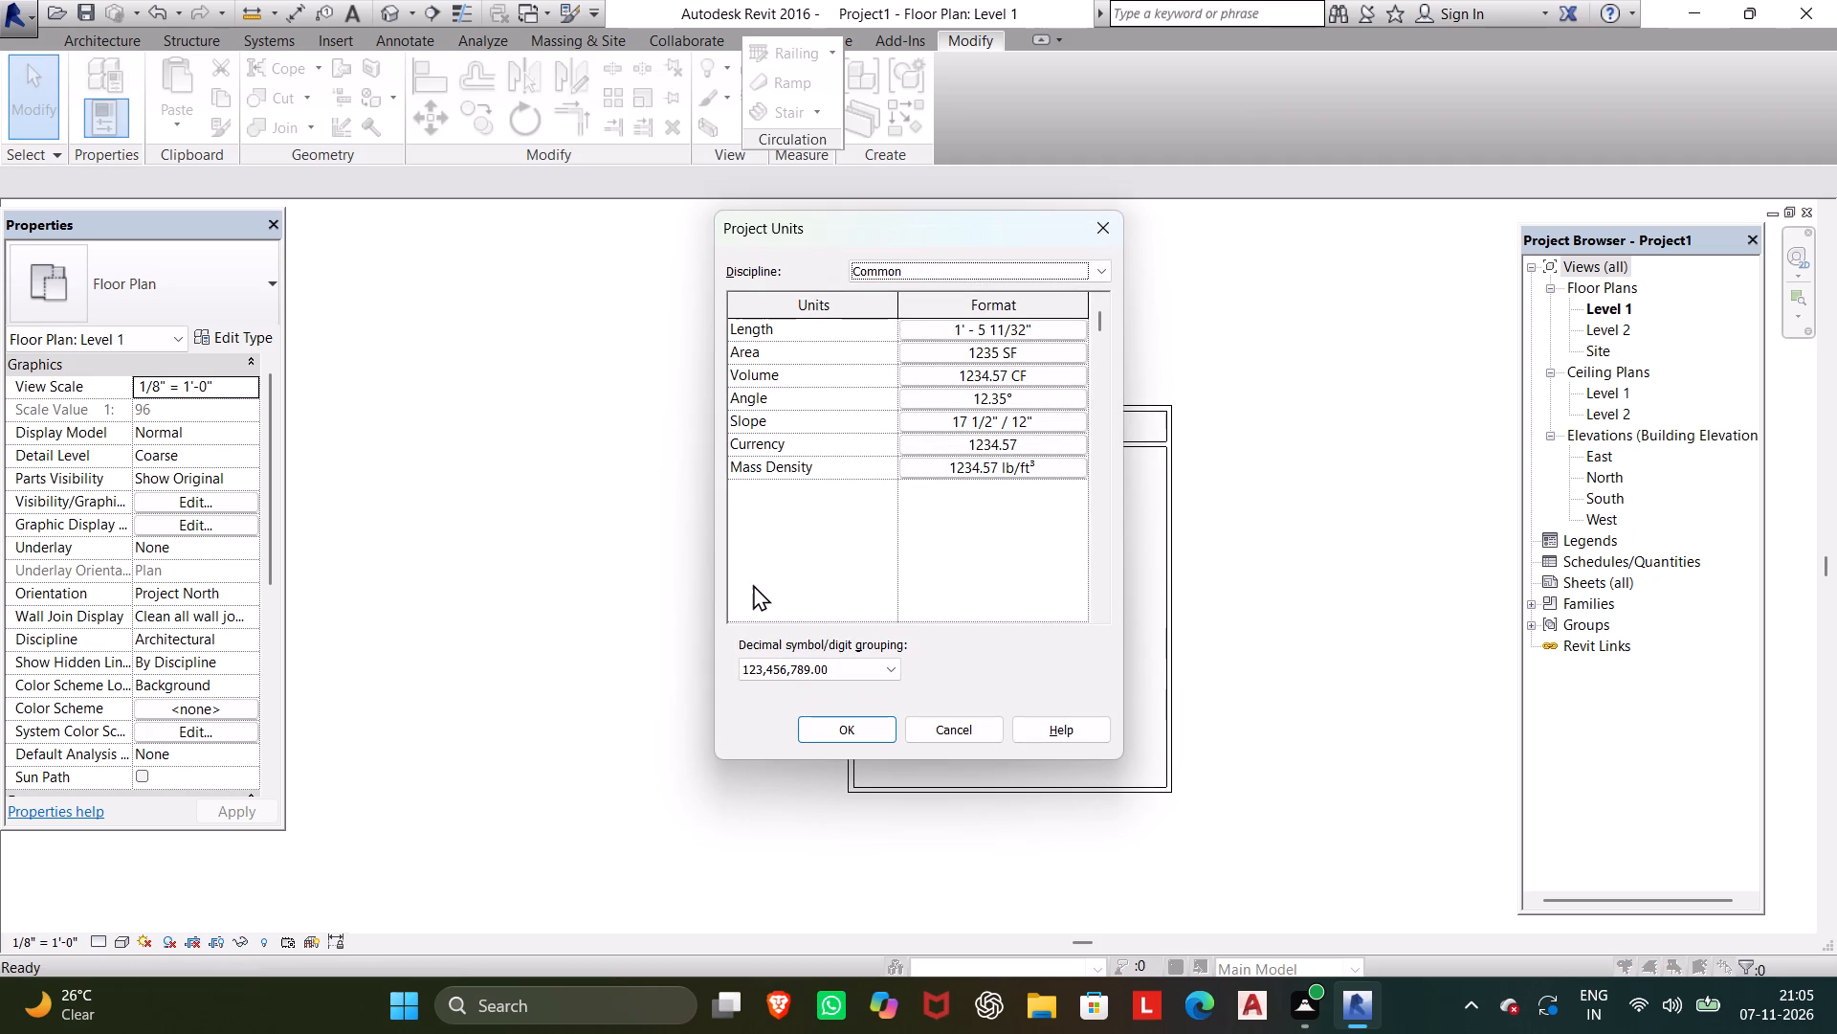
{"action": "left_click", "coordinate": [963, 322]}
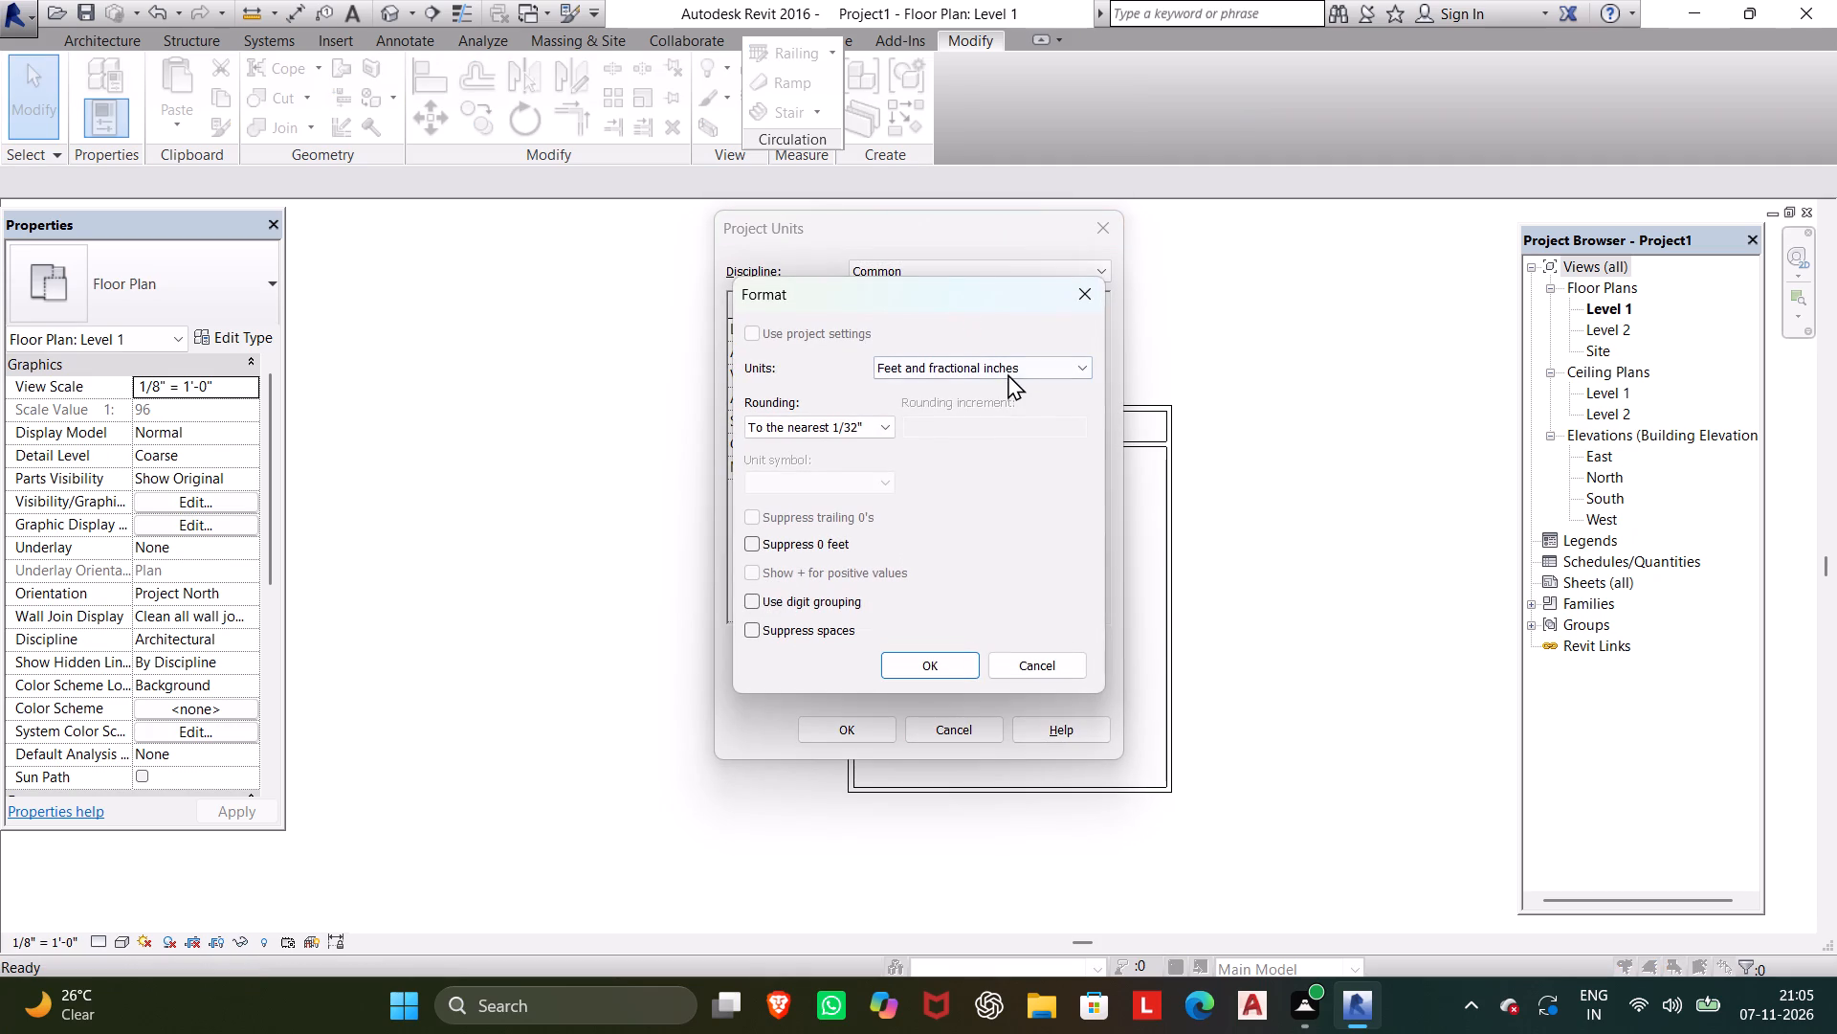
{"action": "left_click", "coordinate": [1007, 369]}
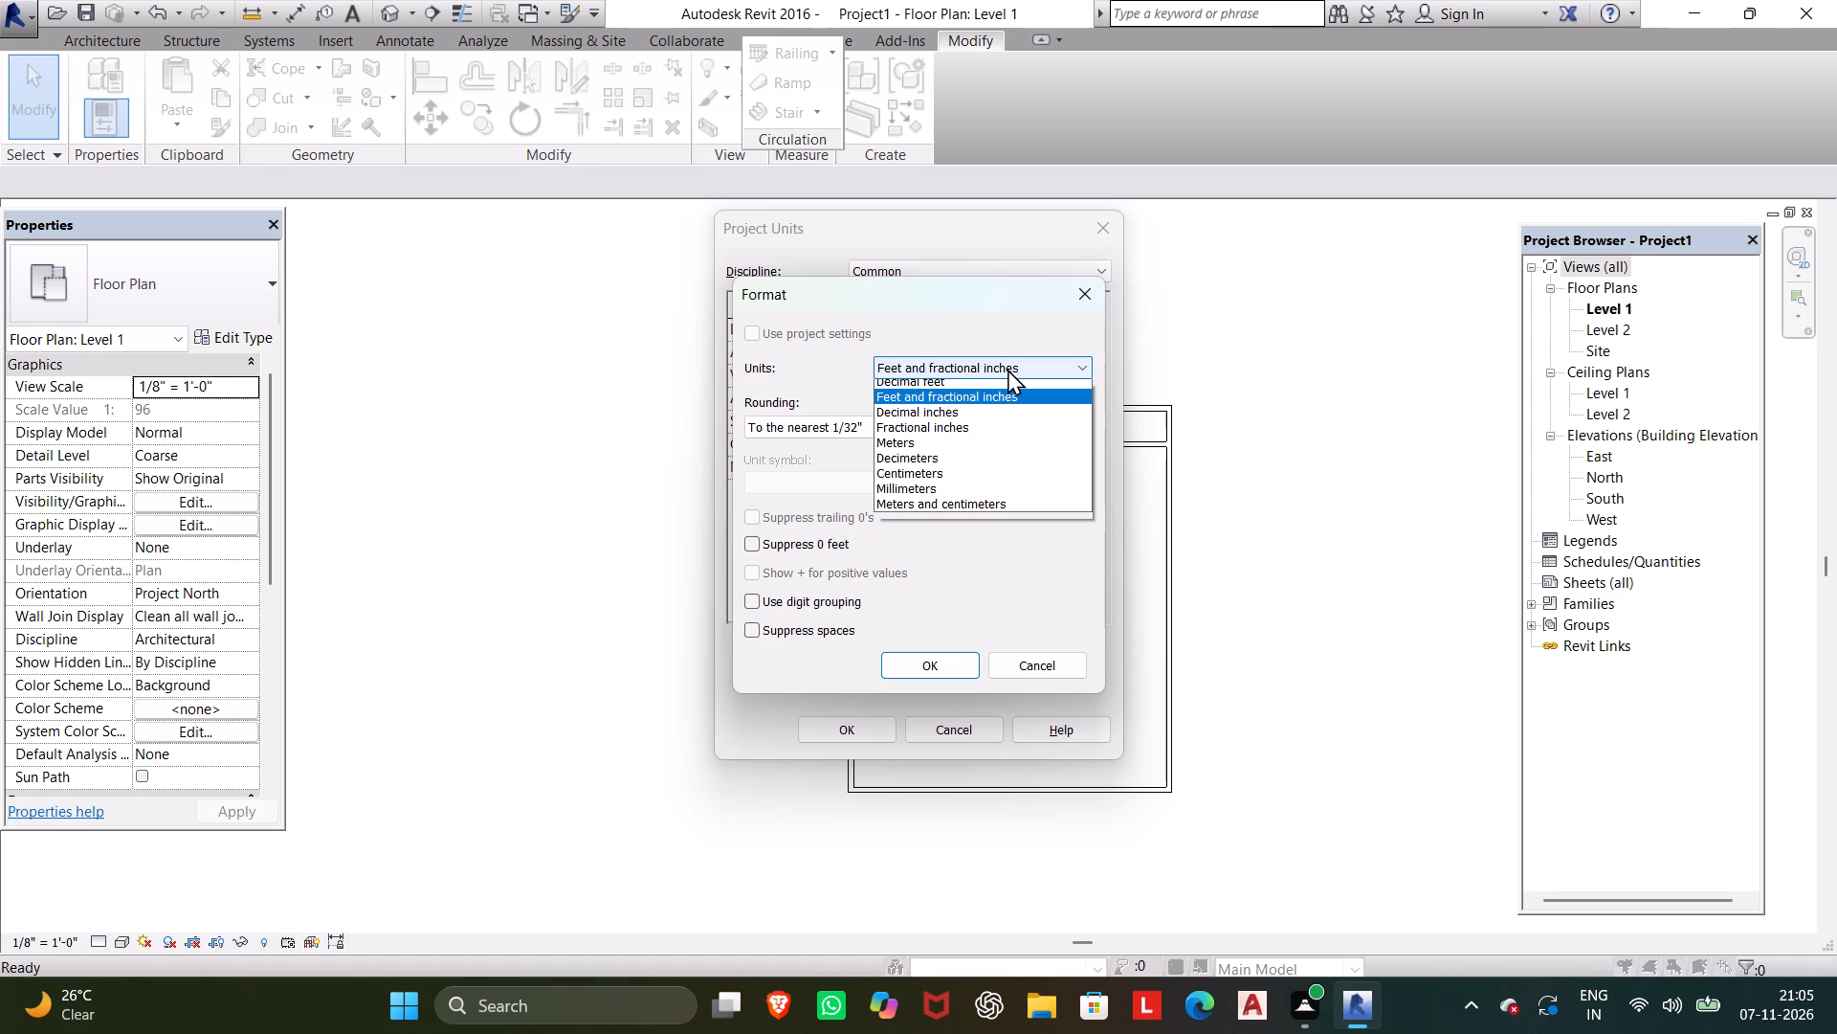
{"action": "left_click", "coordinate": [1007, 369]}
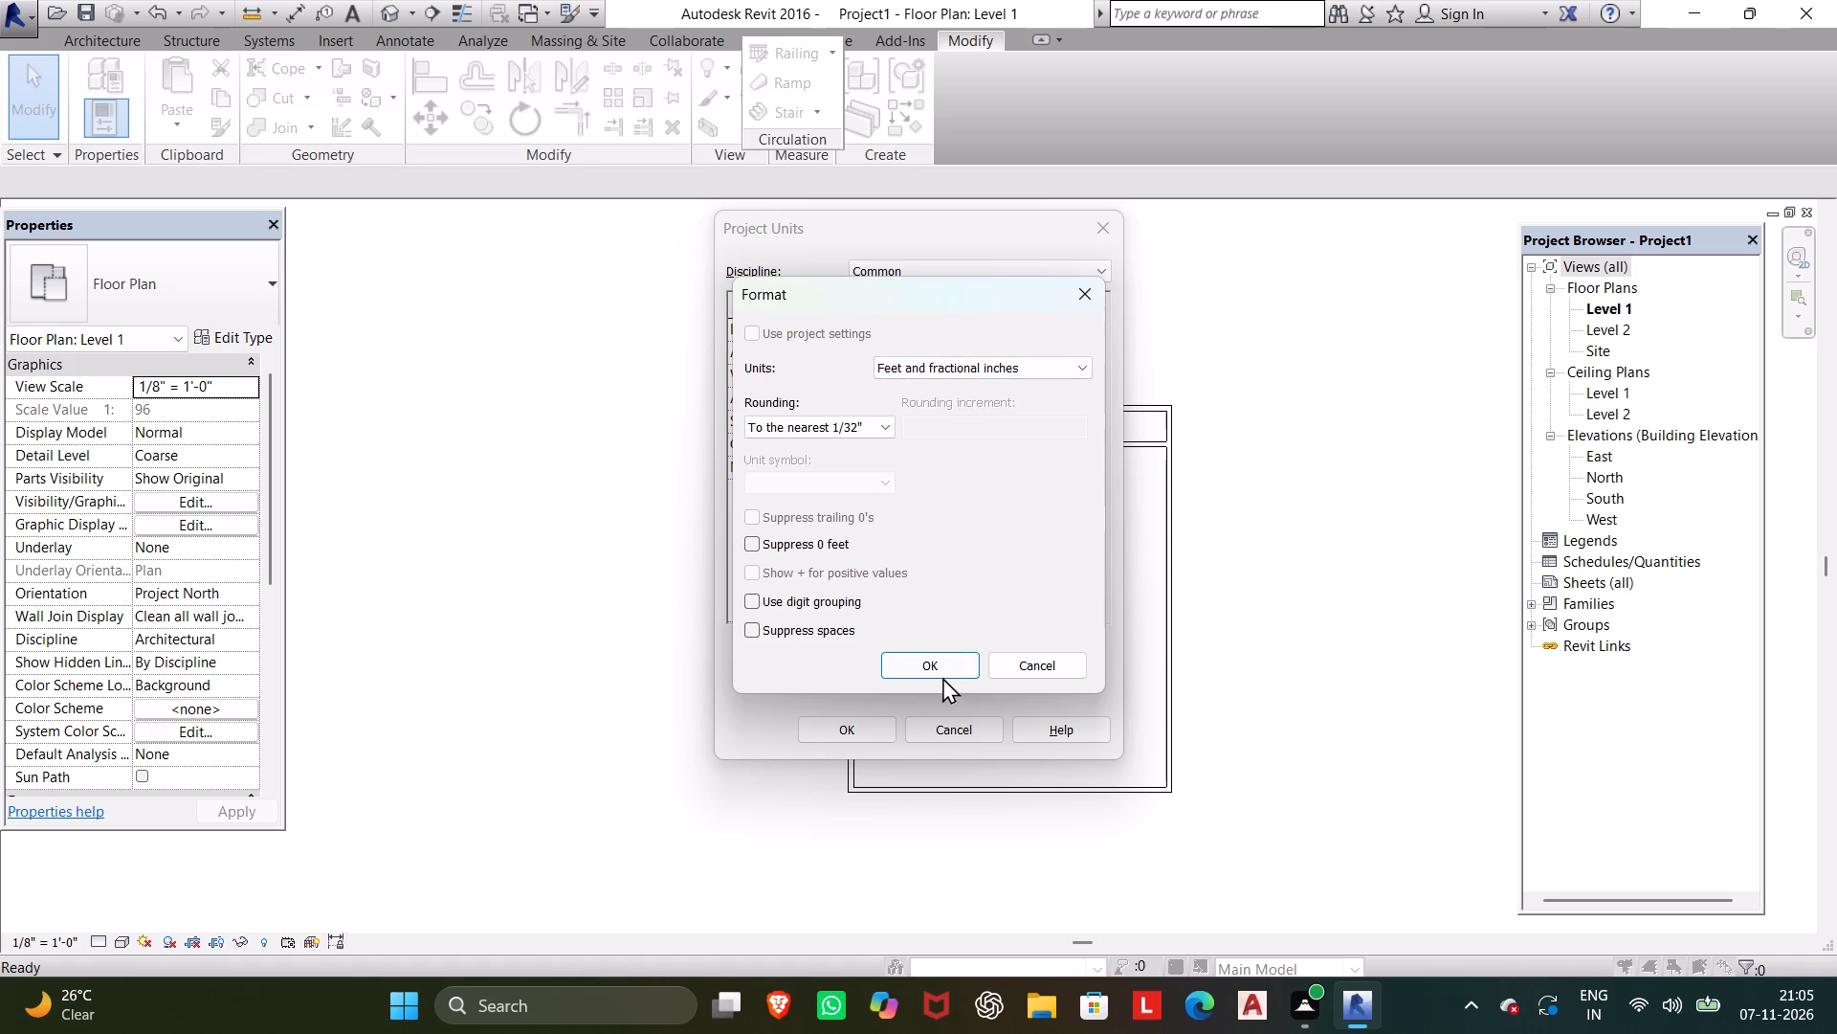
{"action": "left_click", "coordinate": [942, 675]}
{"action": "left_click", "coordinate": [883, 743]}
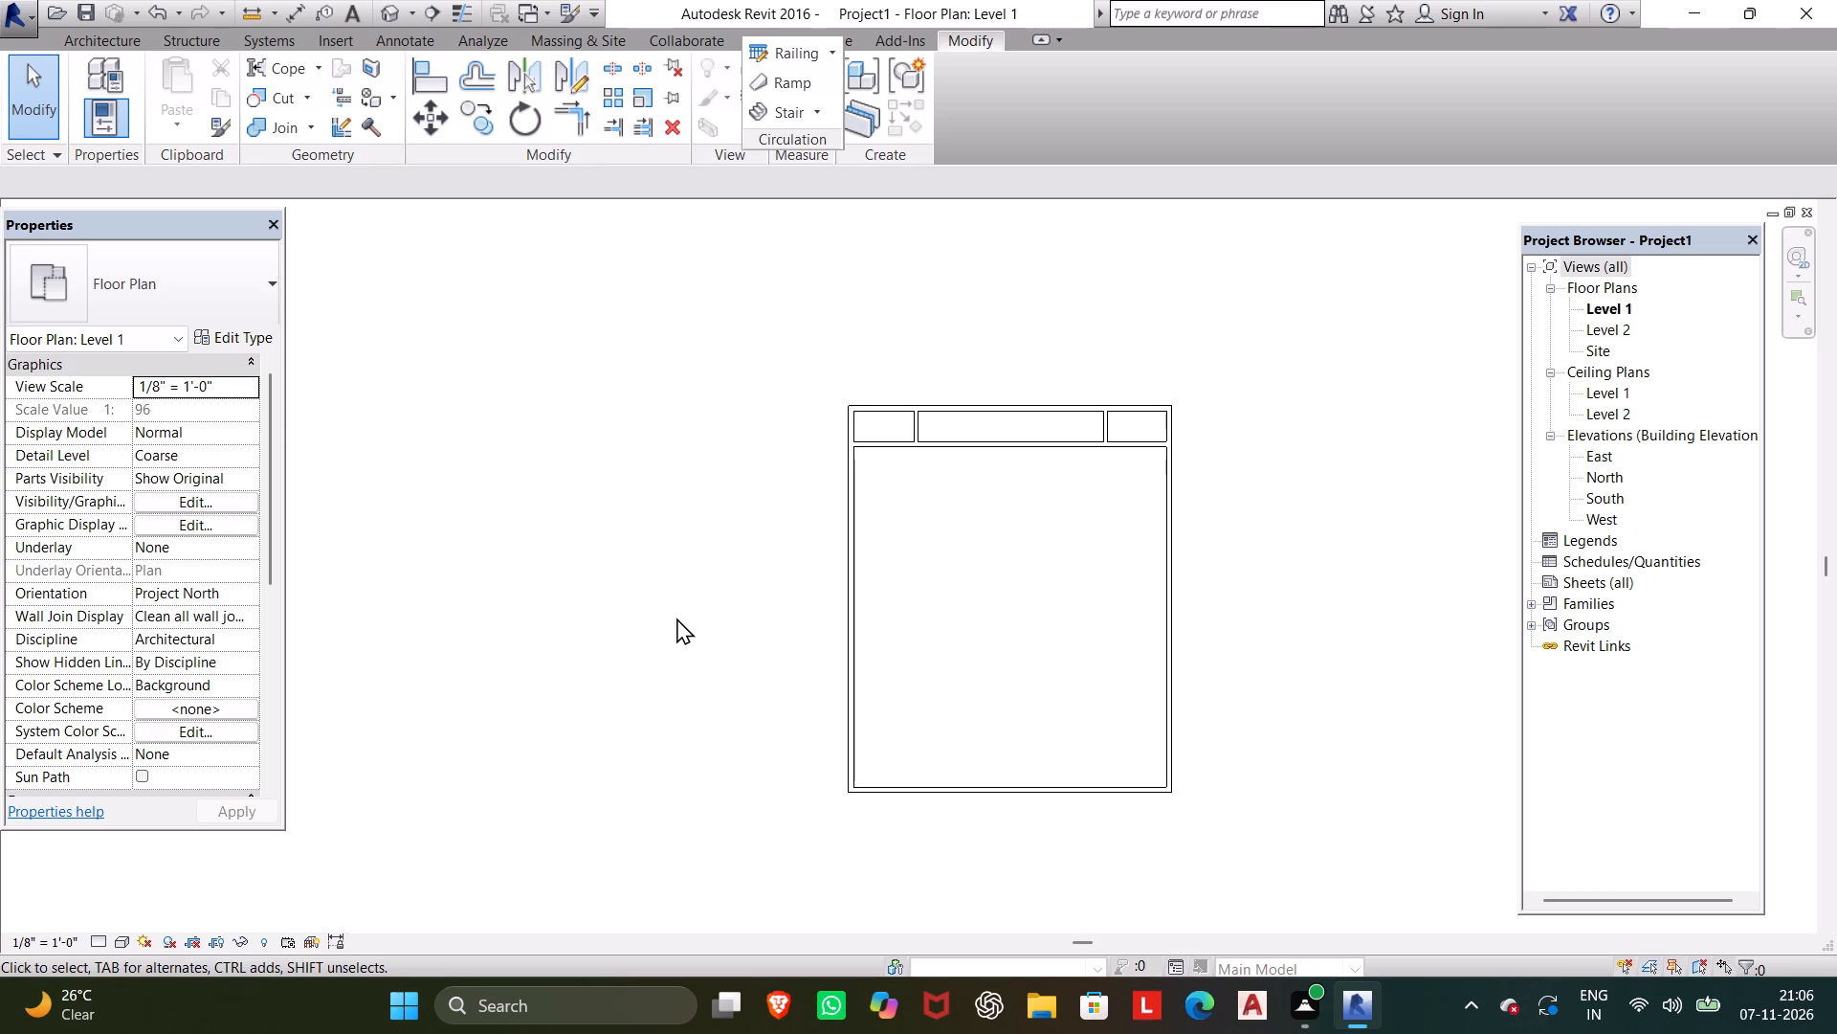
Draw a 12' Generic - 8" wall south from the inner north wall, starting 13.6' from the west exterior wall.
{"action": "left_click", "coordinate": [84, 43]}
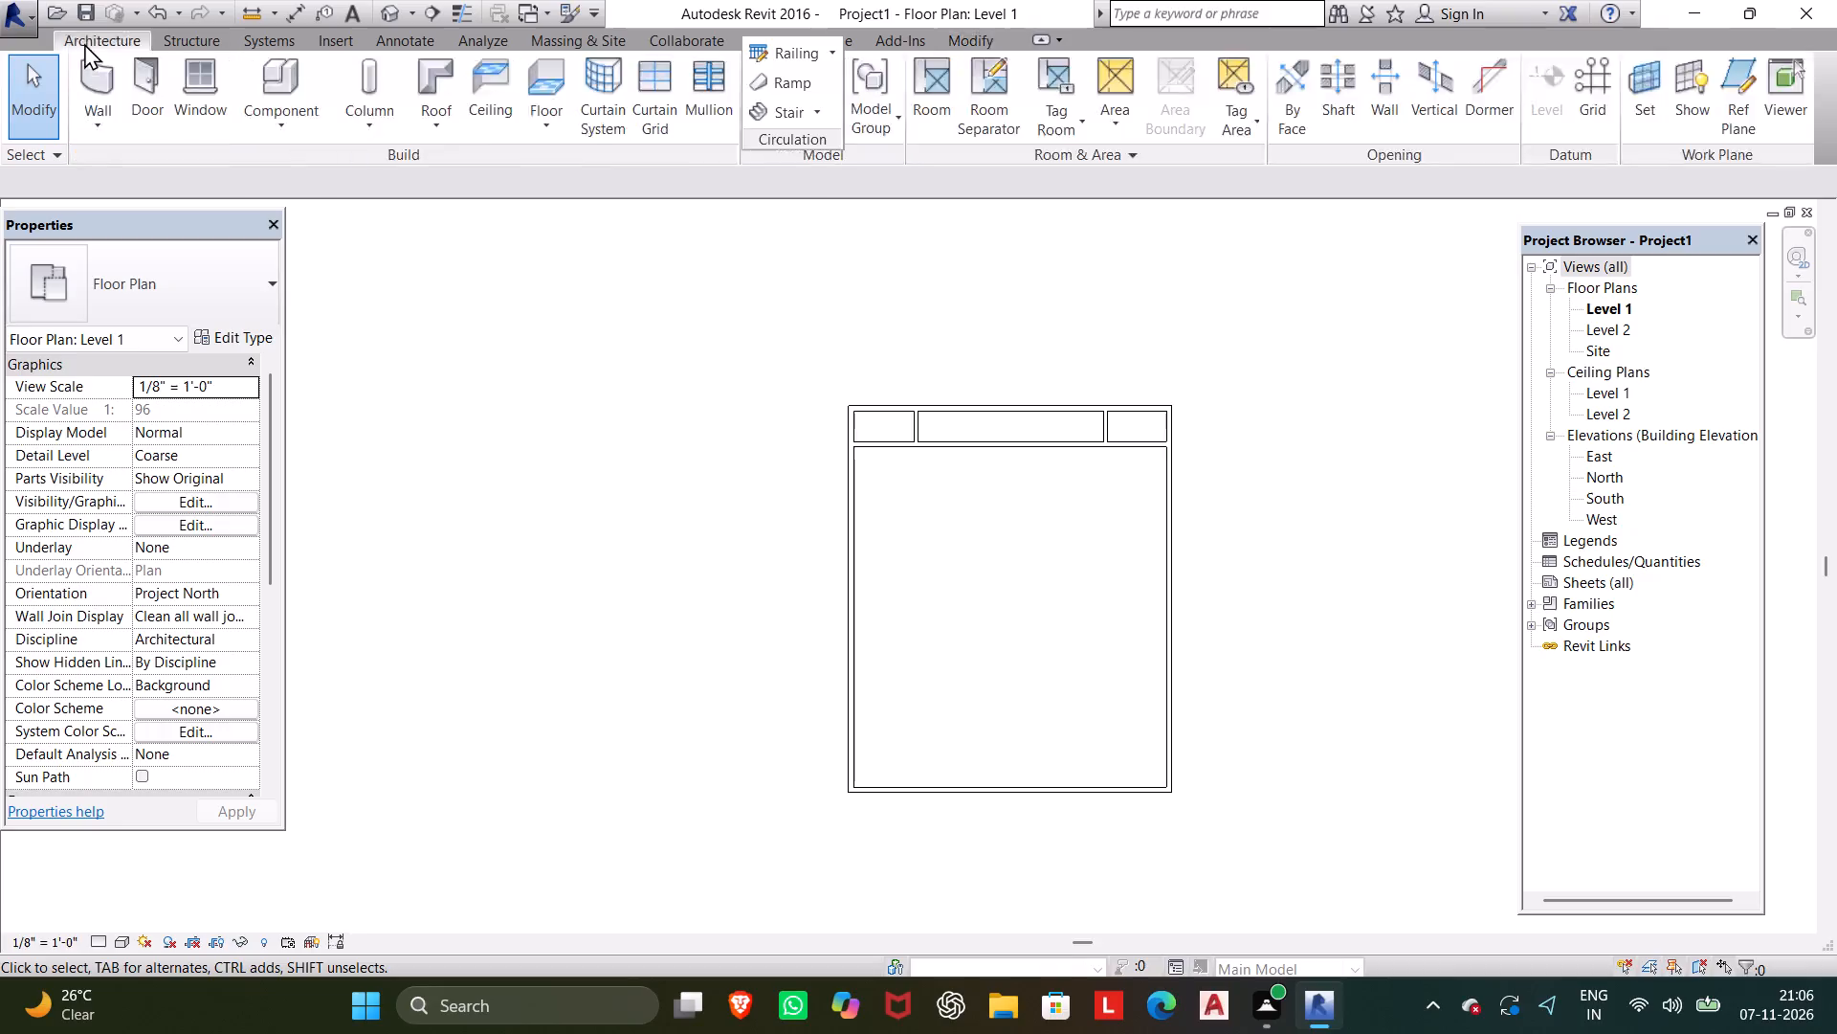
{"action": "left_click", "coordinate": [77, 69]}
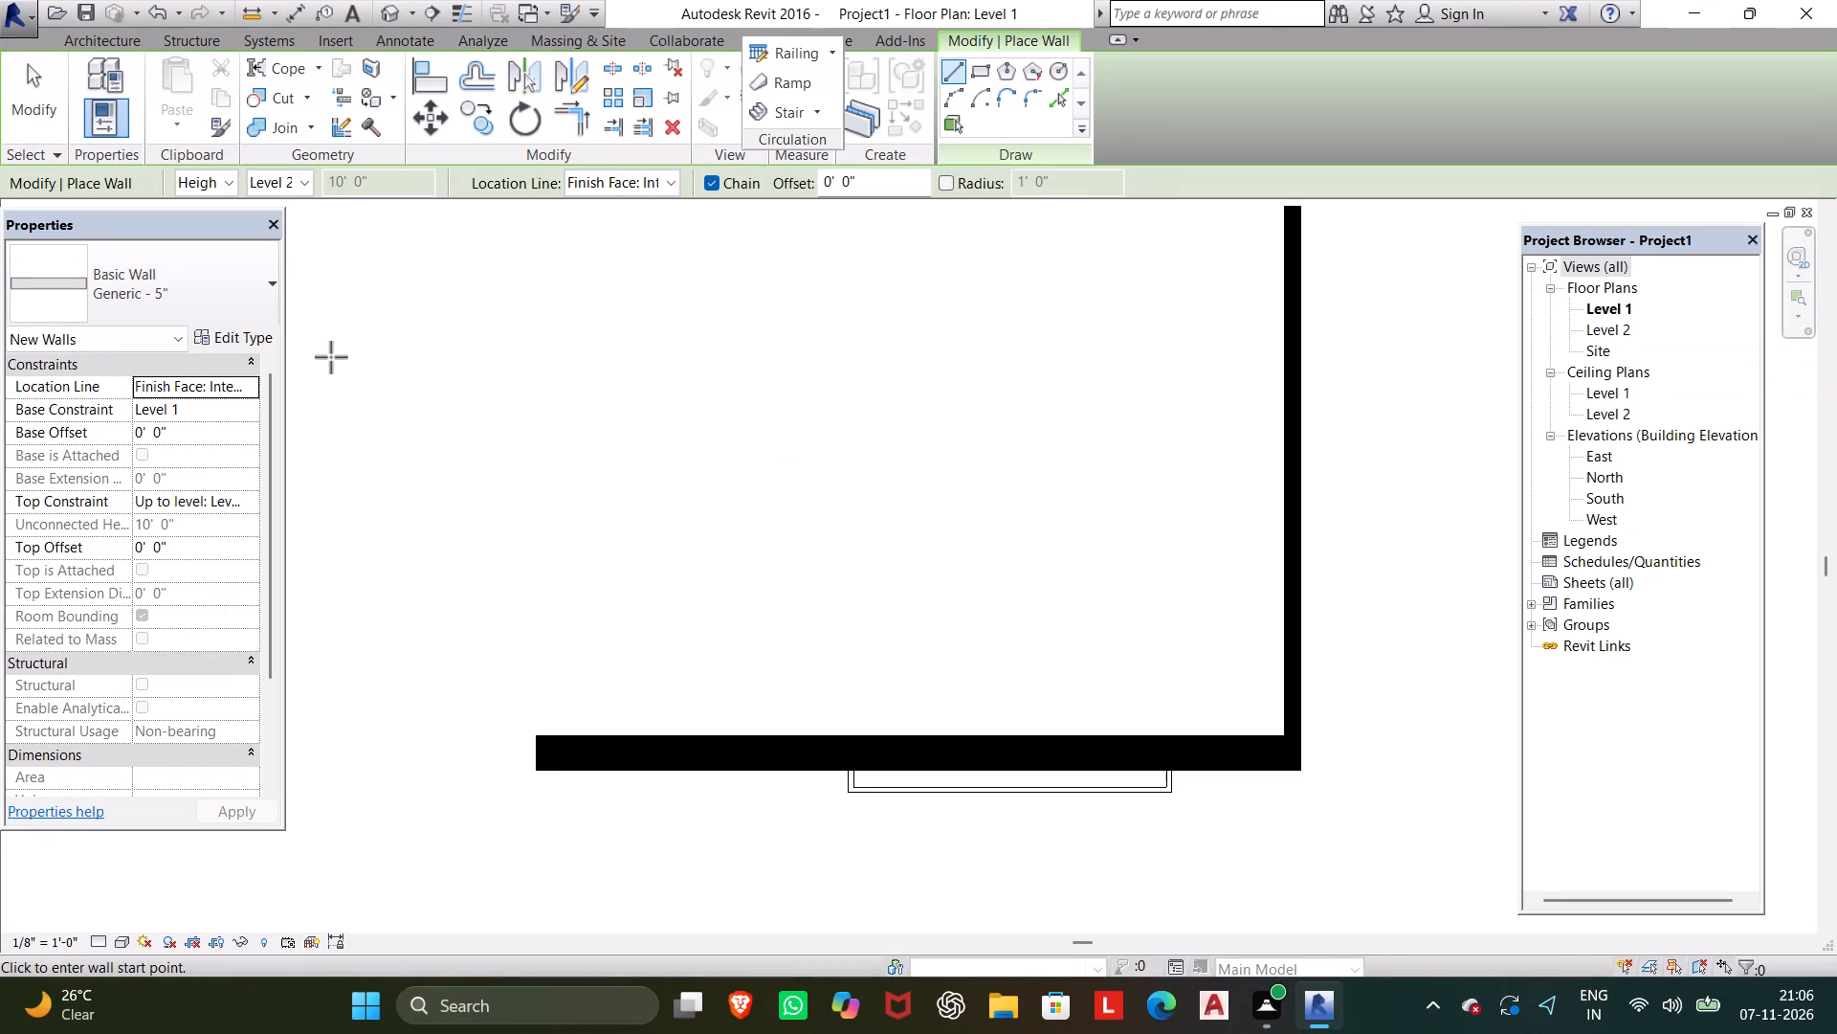
{"action": "left_click", "coordinate": [210, 280]}
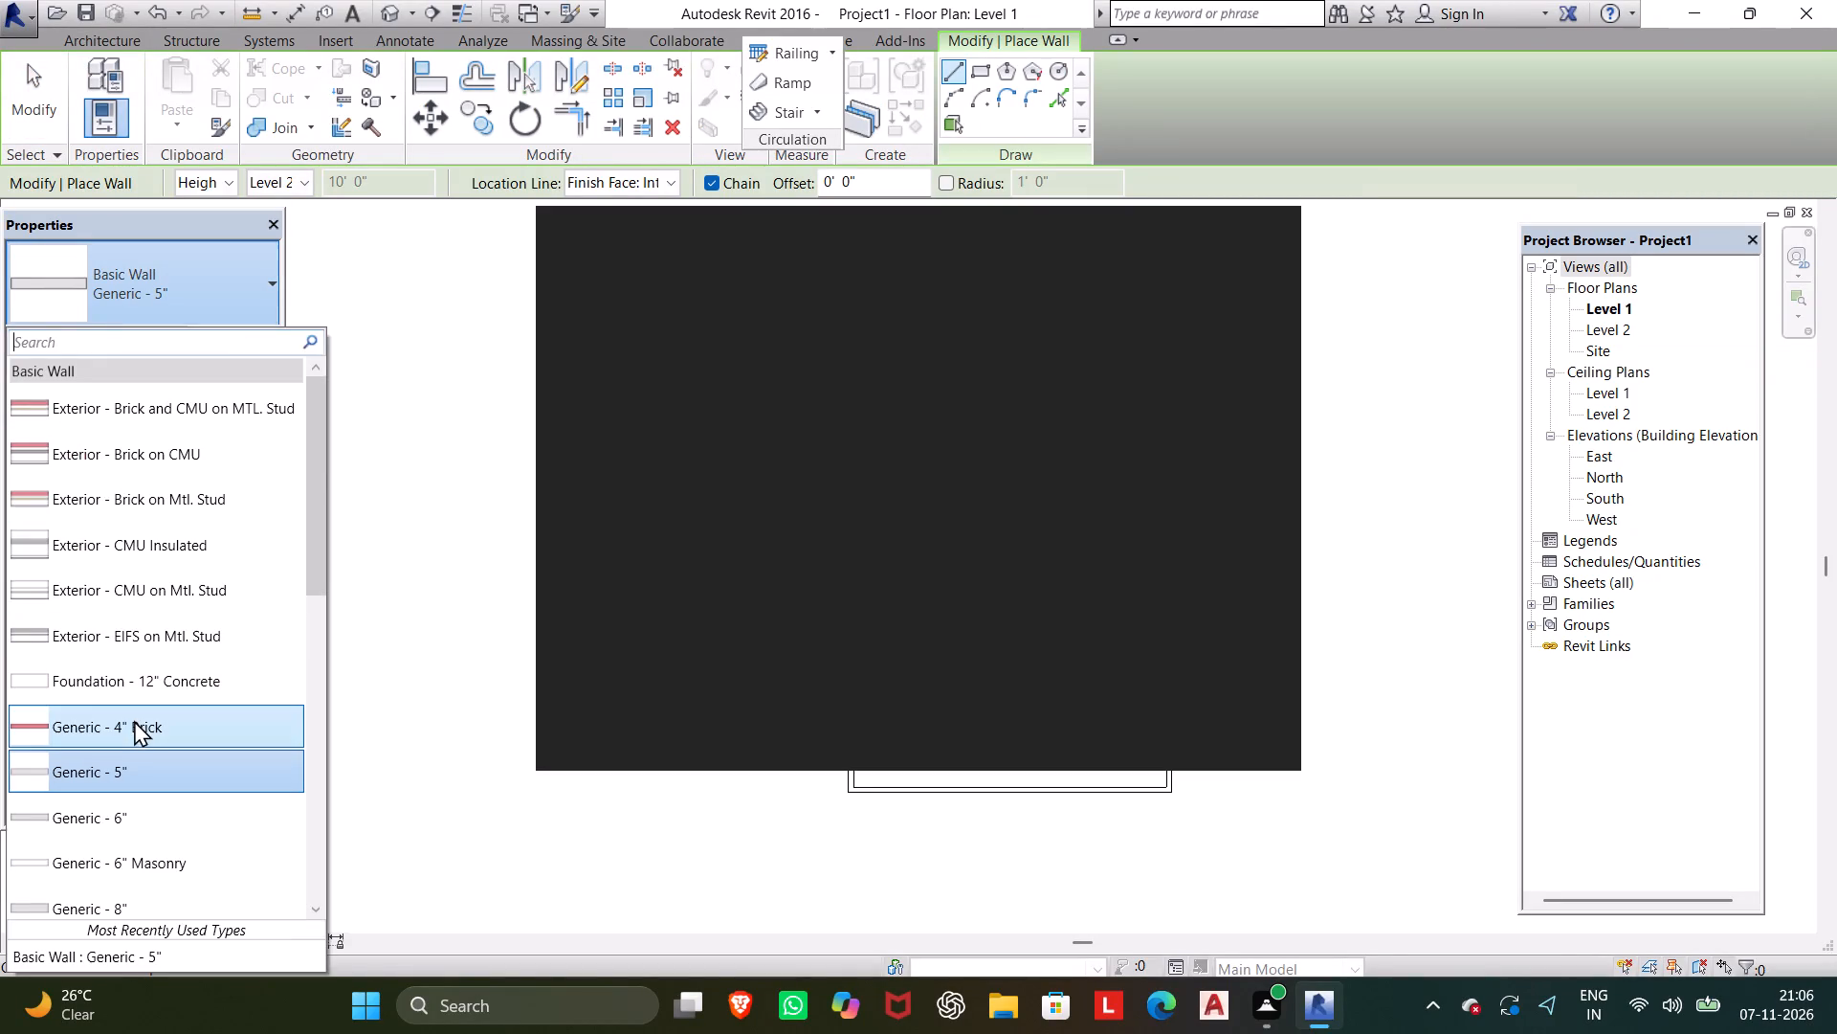
{"action": "left_click", "coordinate": [103, 905]}
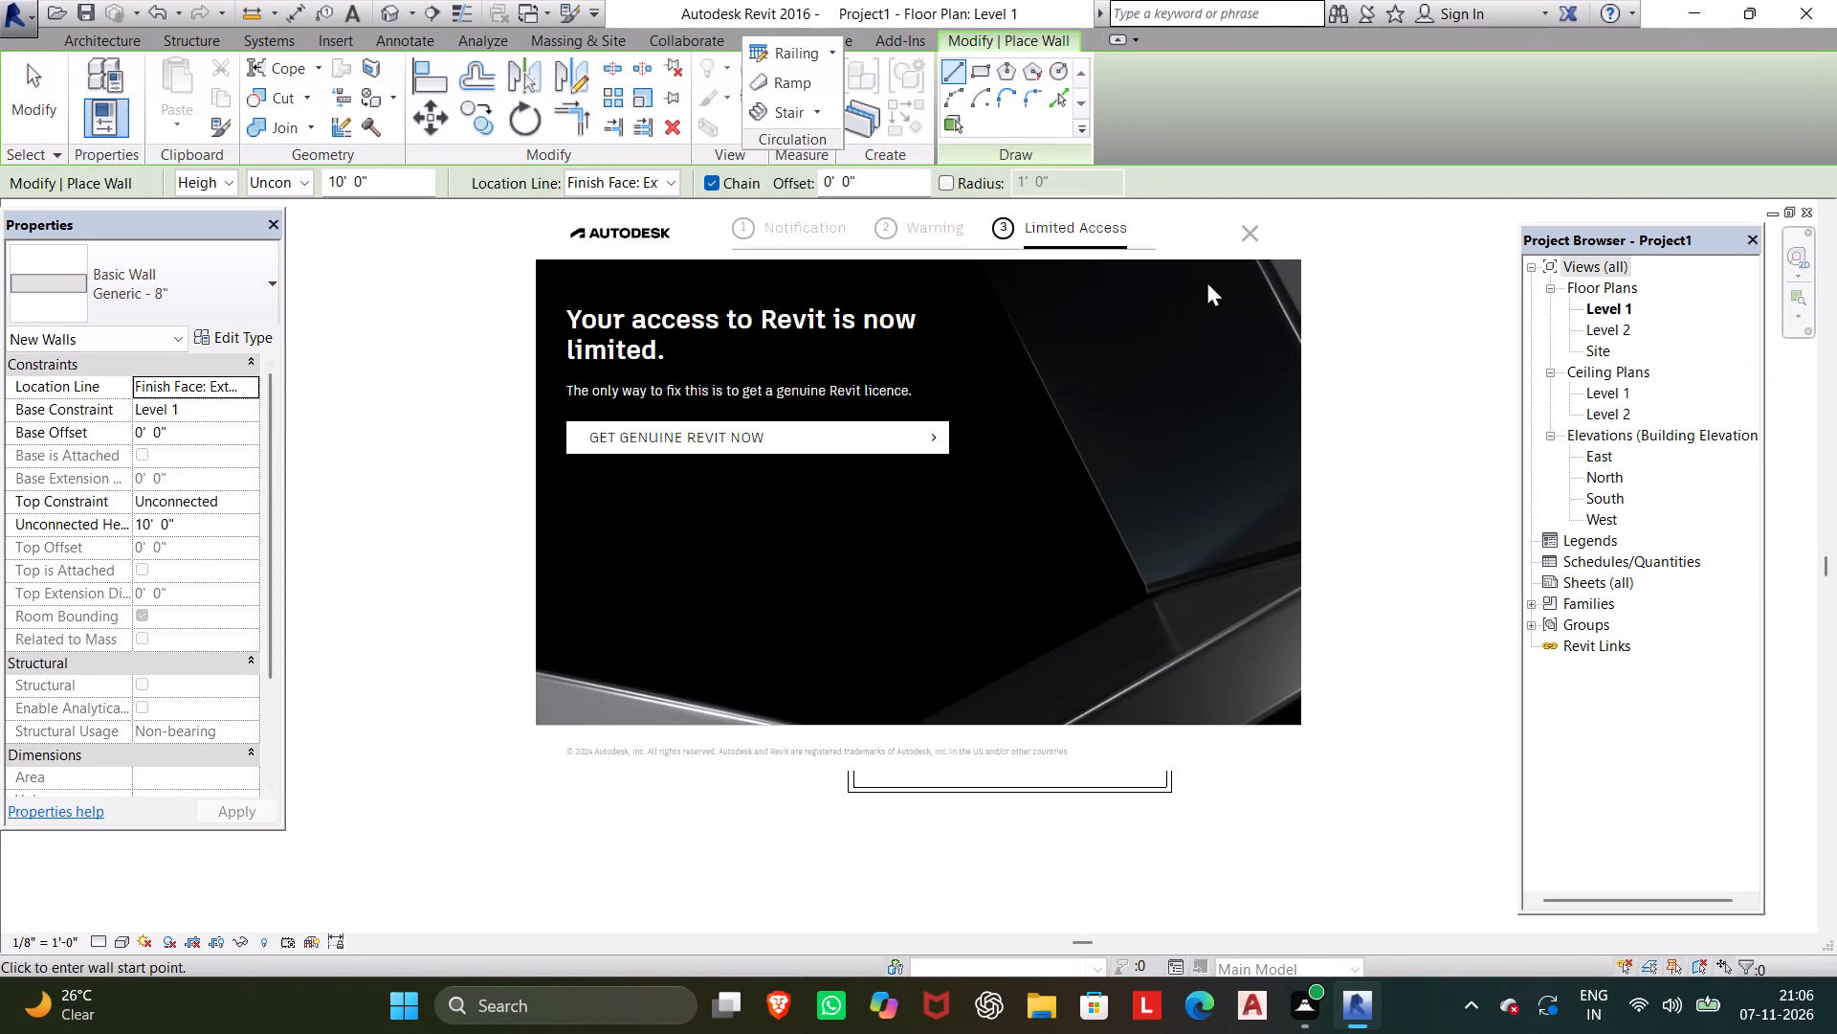
{"action": "left_click", "coordinate": [1247, 236]}
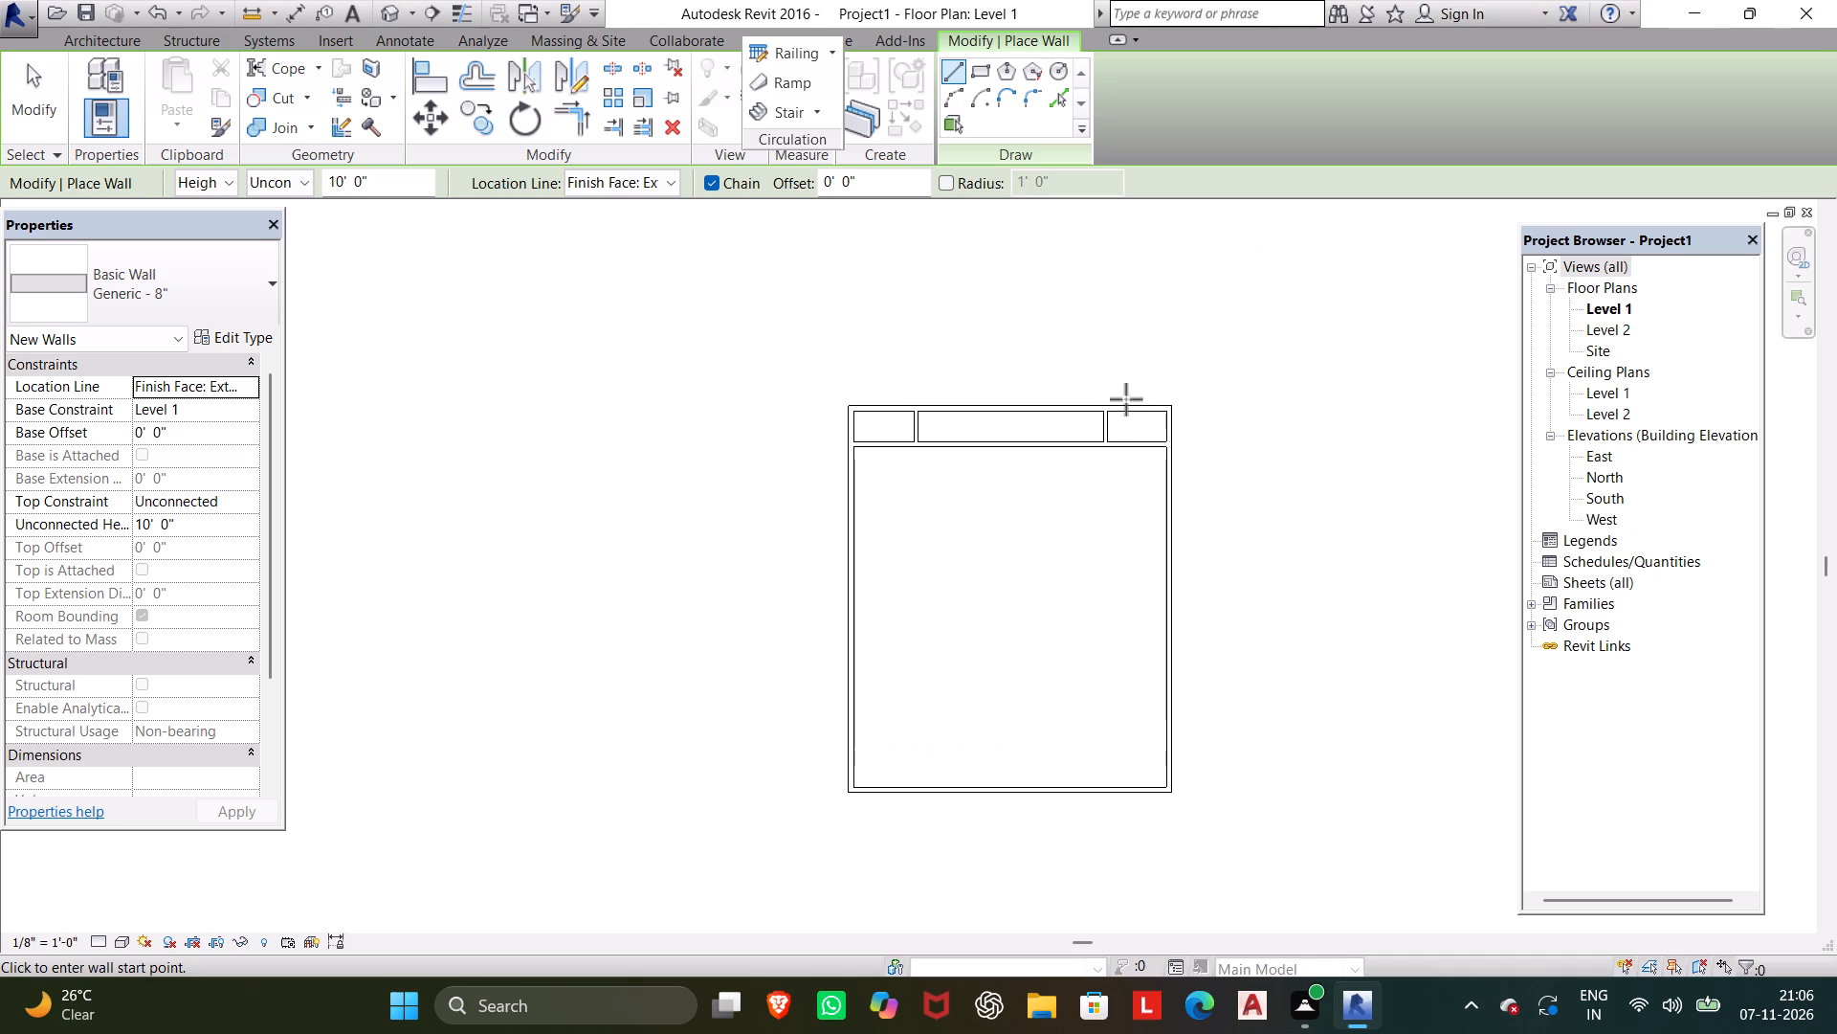
{"action": "scroll", "coordinate": [829, 465], "scroll_direction": "up", "scroll_amount": 4}
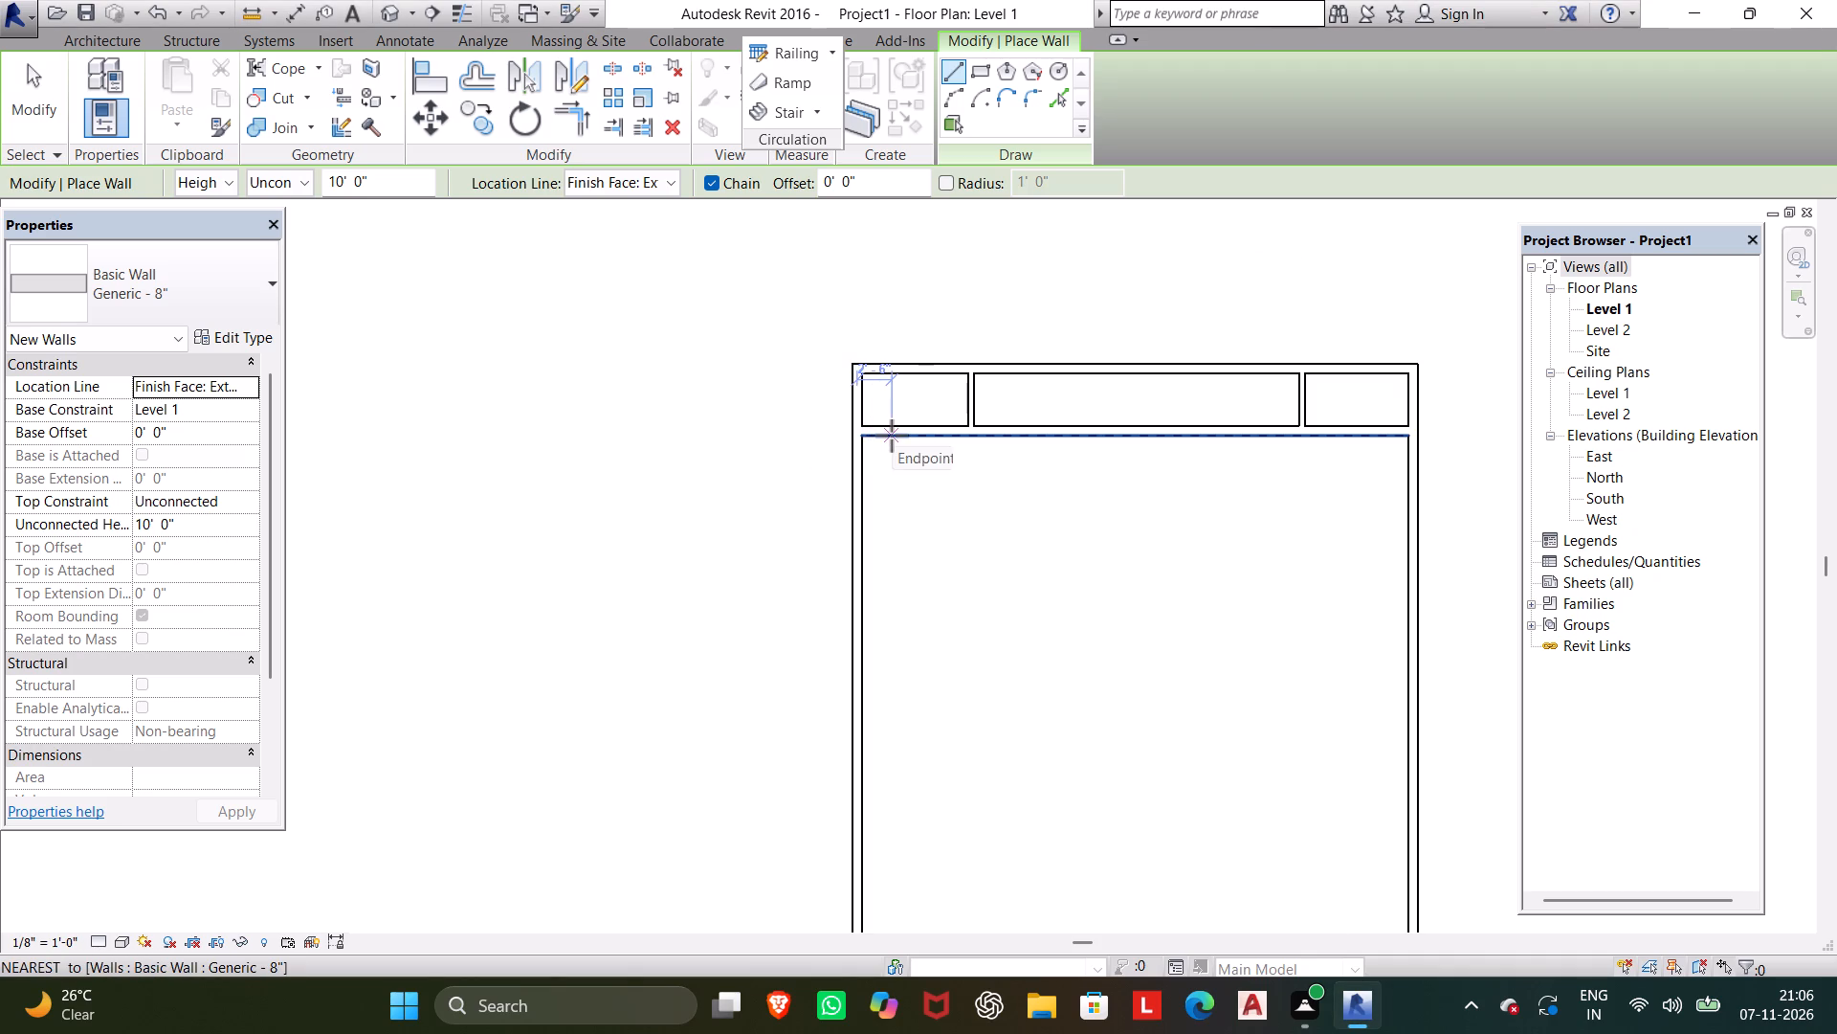
{"action": "scroll", "coordinate": [877, 466], "scroll_direction": "down", "scroll_amount": 3}
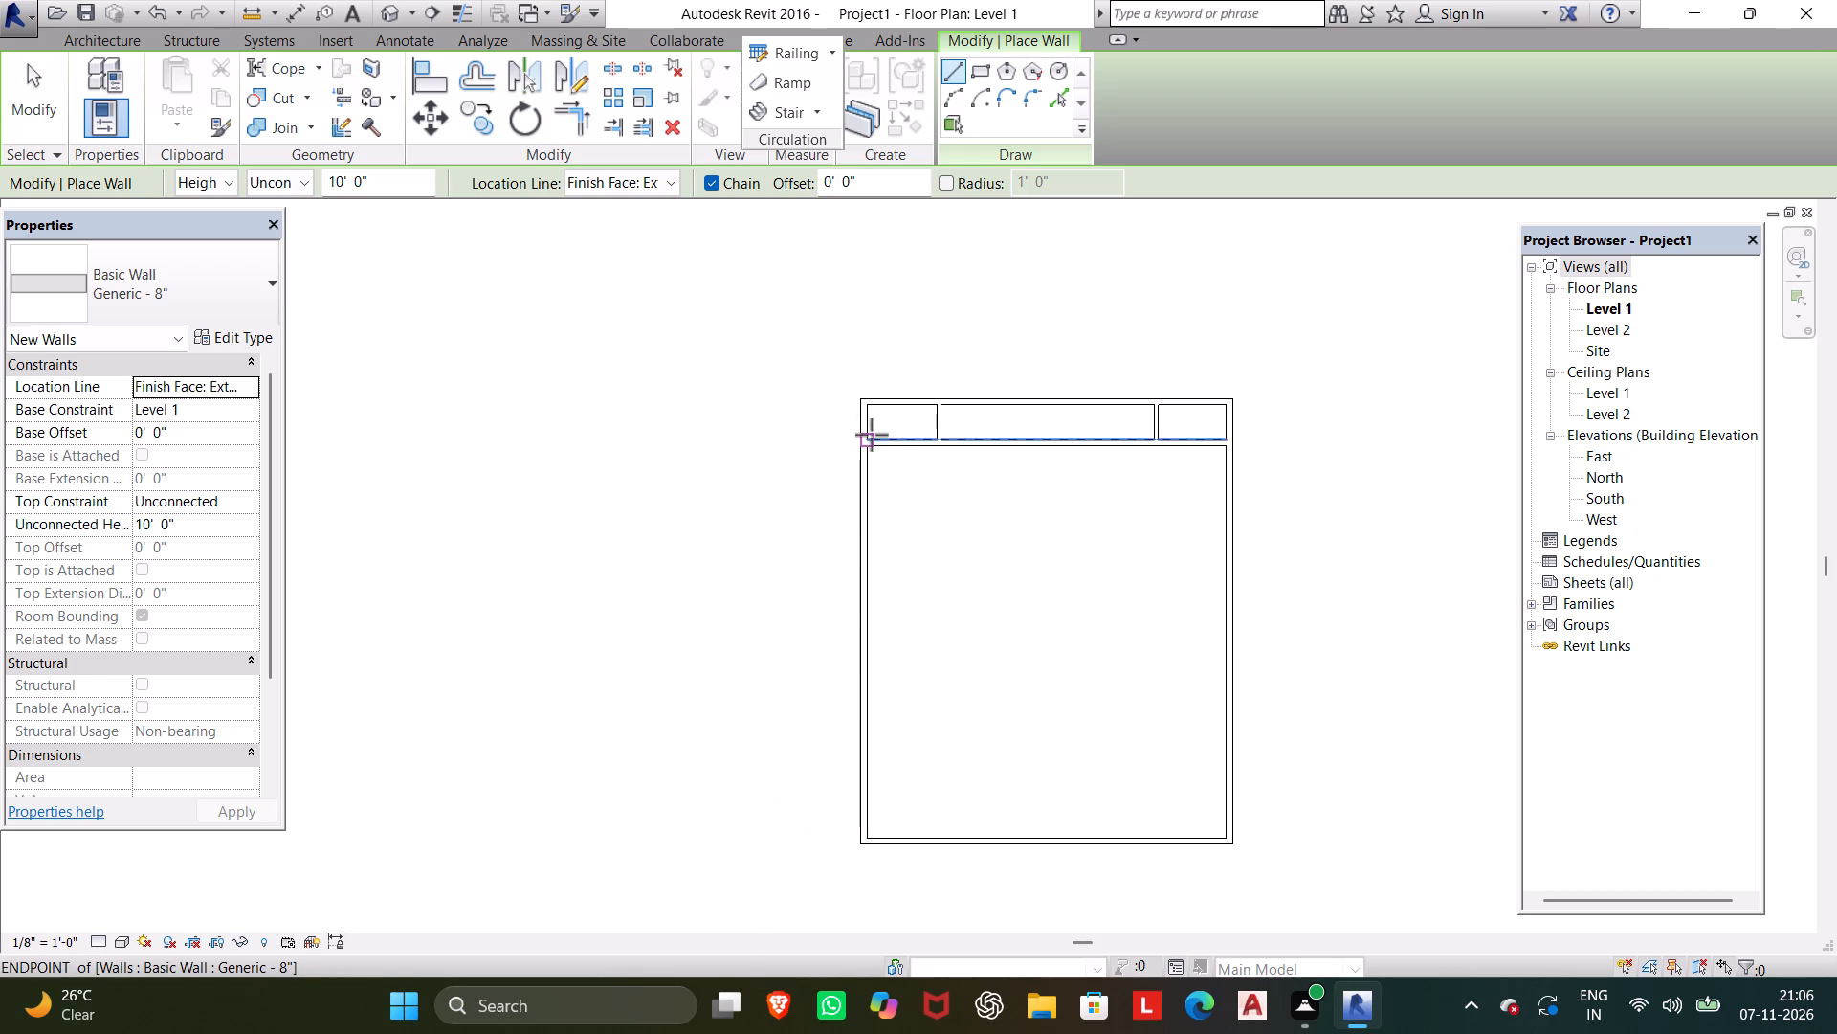
{"action": "scroll", "coordinate": [887, 441], "scroll_direction": "up", "scroll_amount": 6}
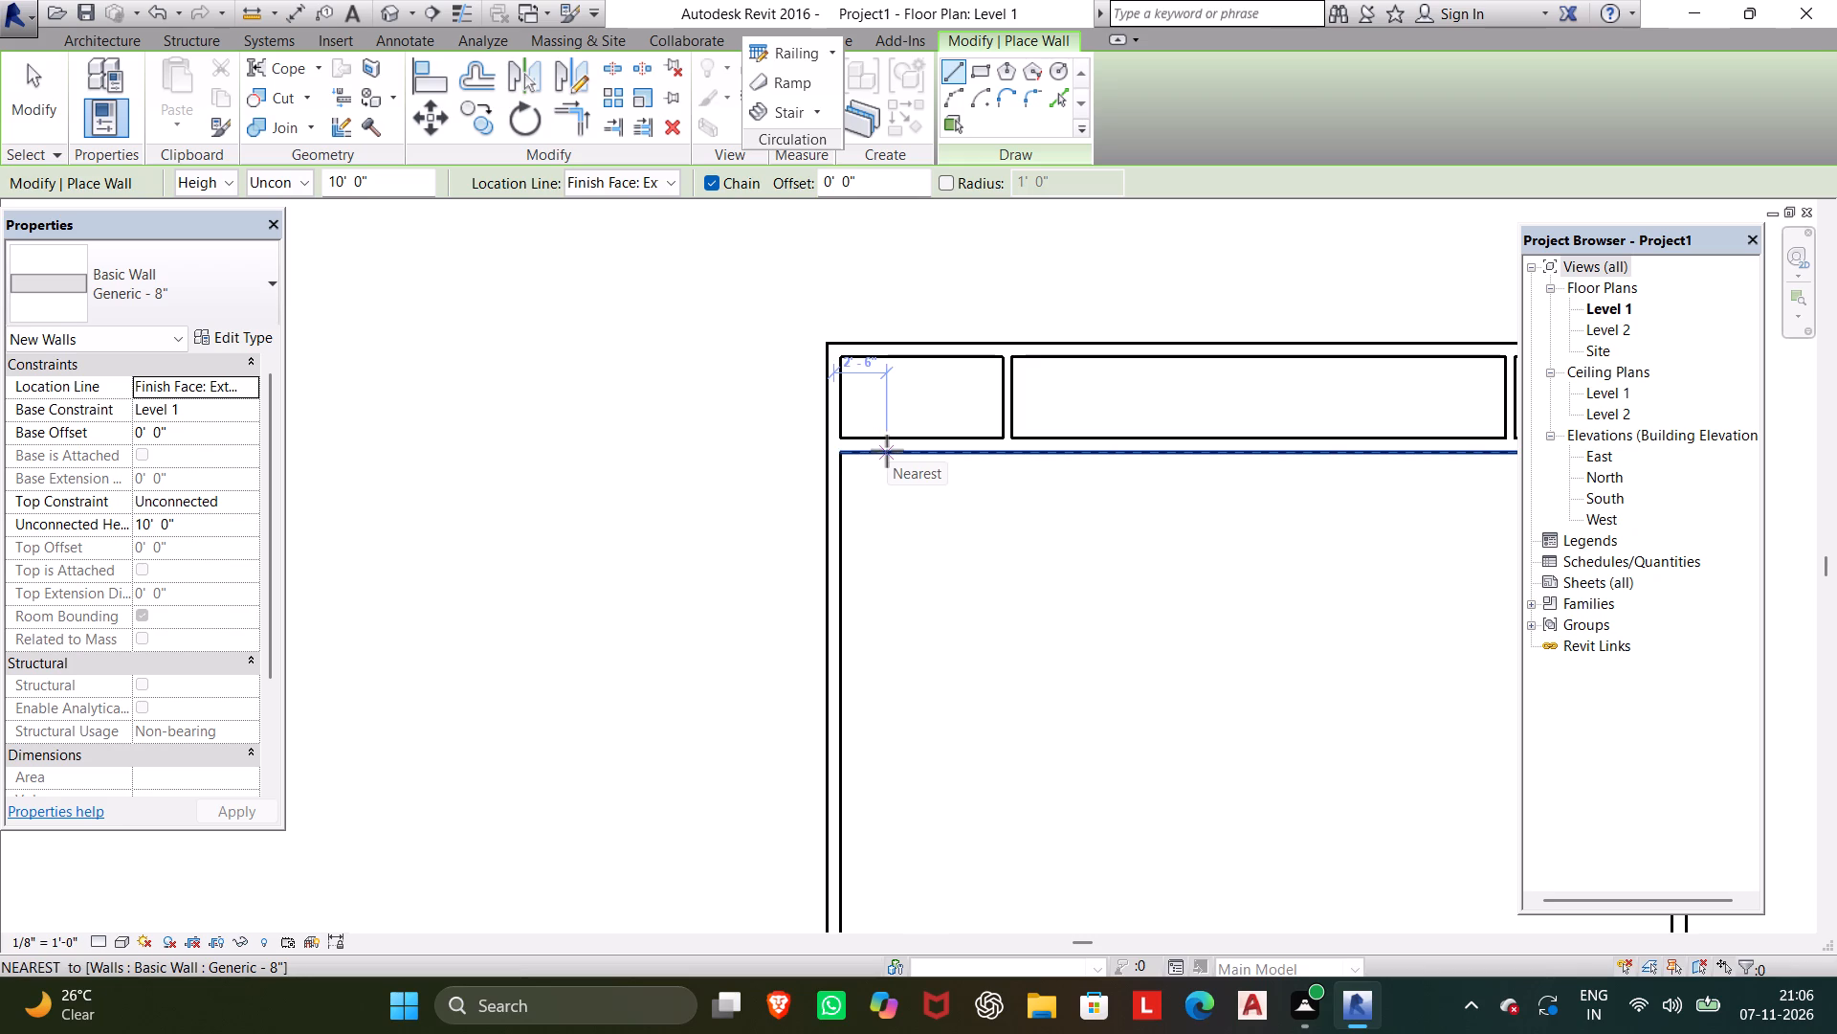
{"action": "type", "text": "13.6"}
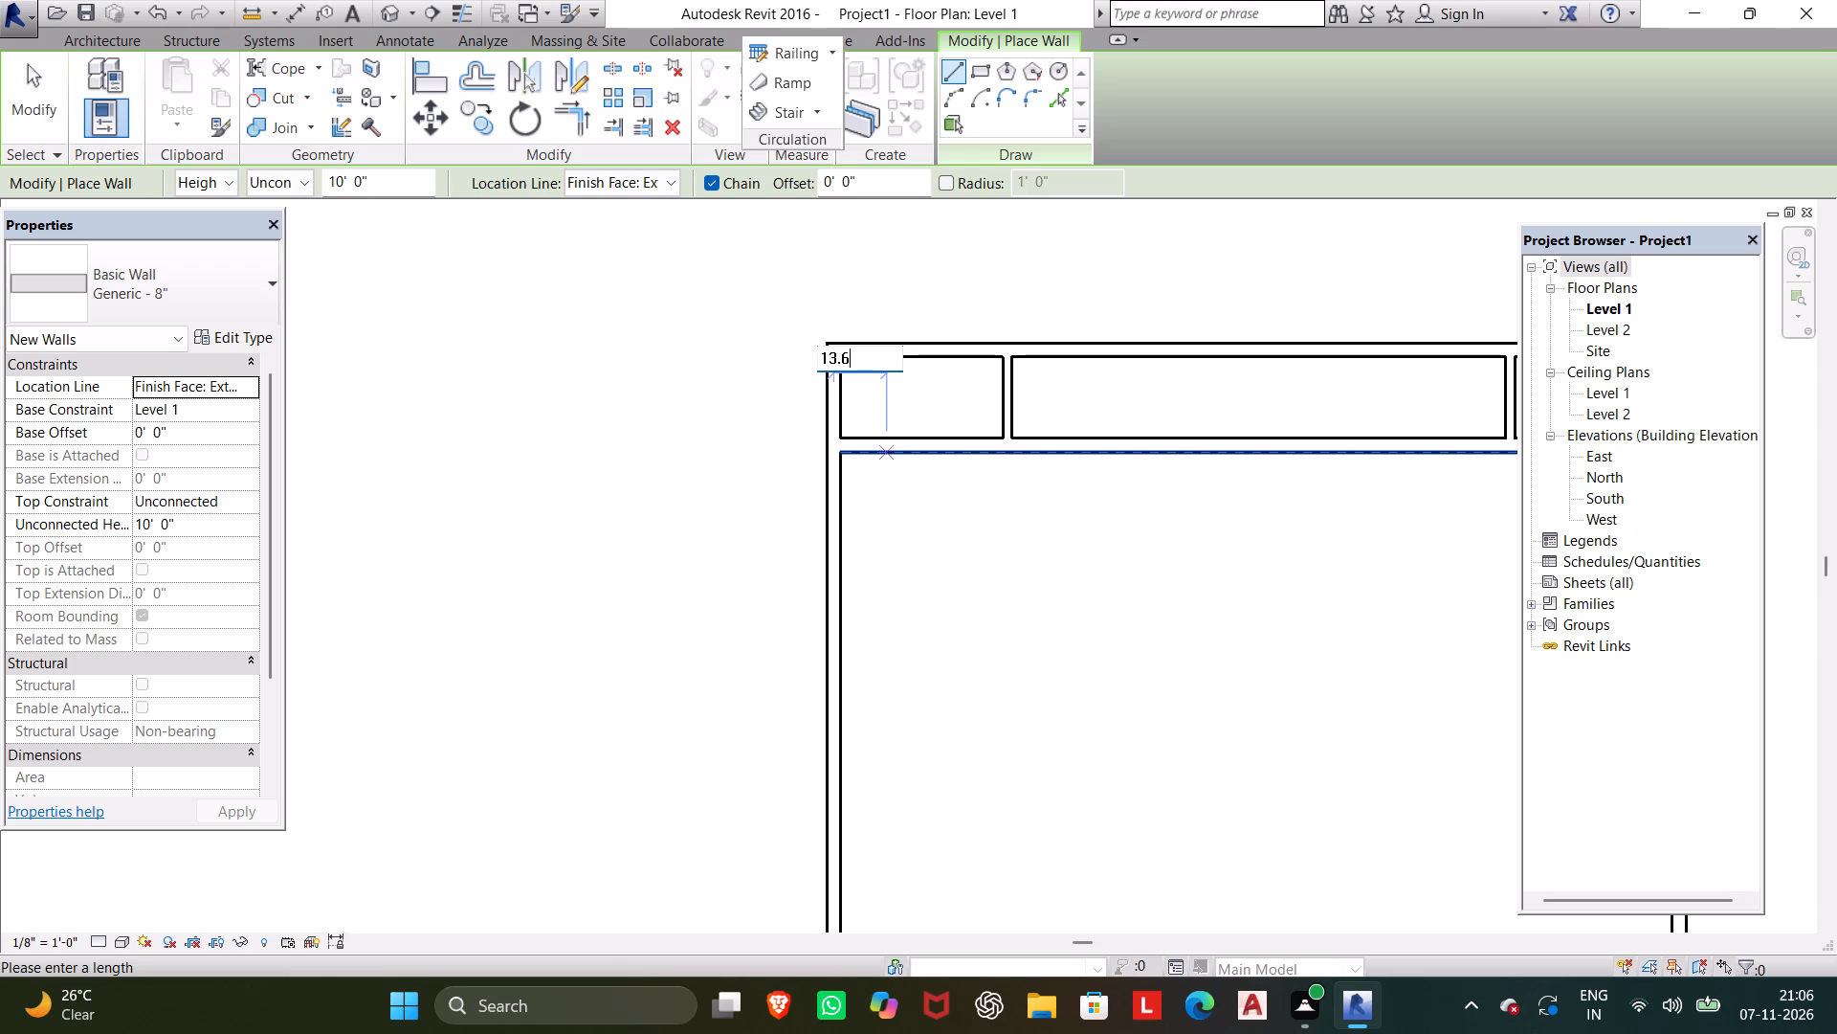
{"action": "key", "text": "apostrophe"}
{"action": "key", "text": "Return"}
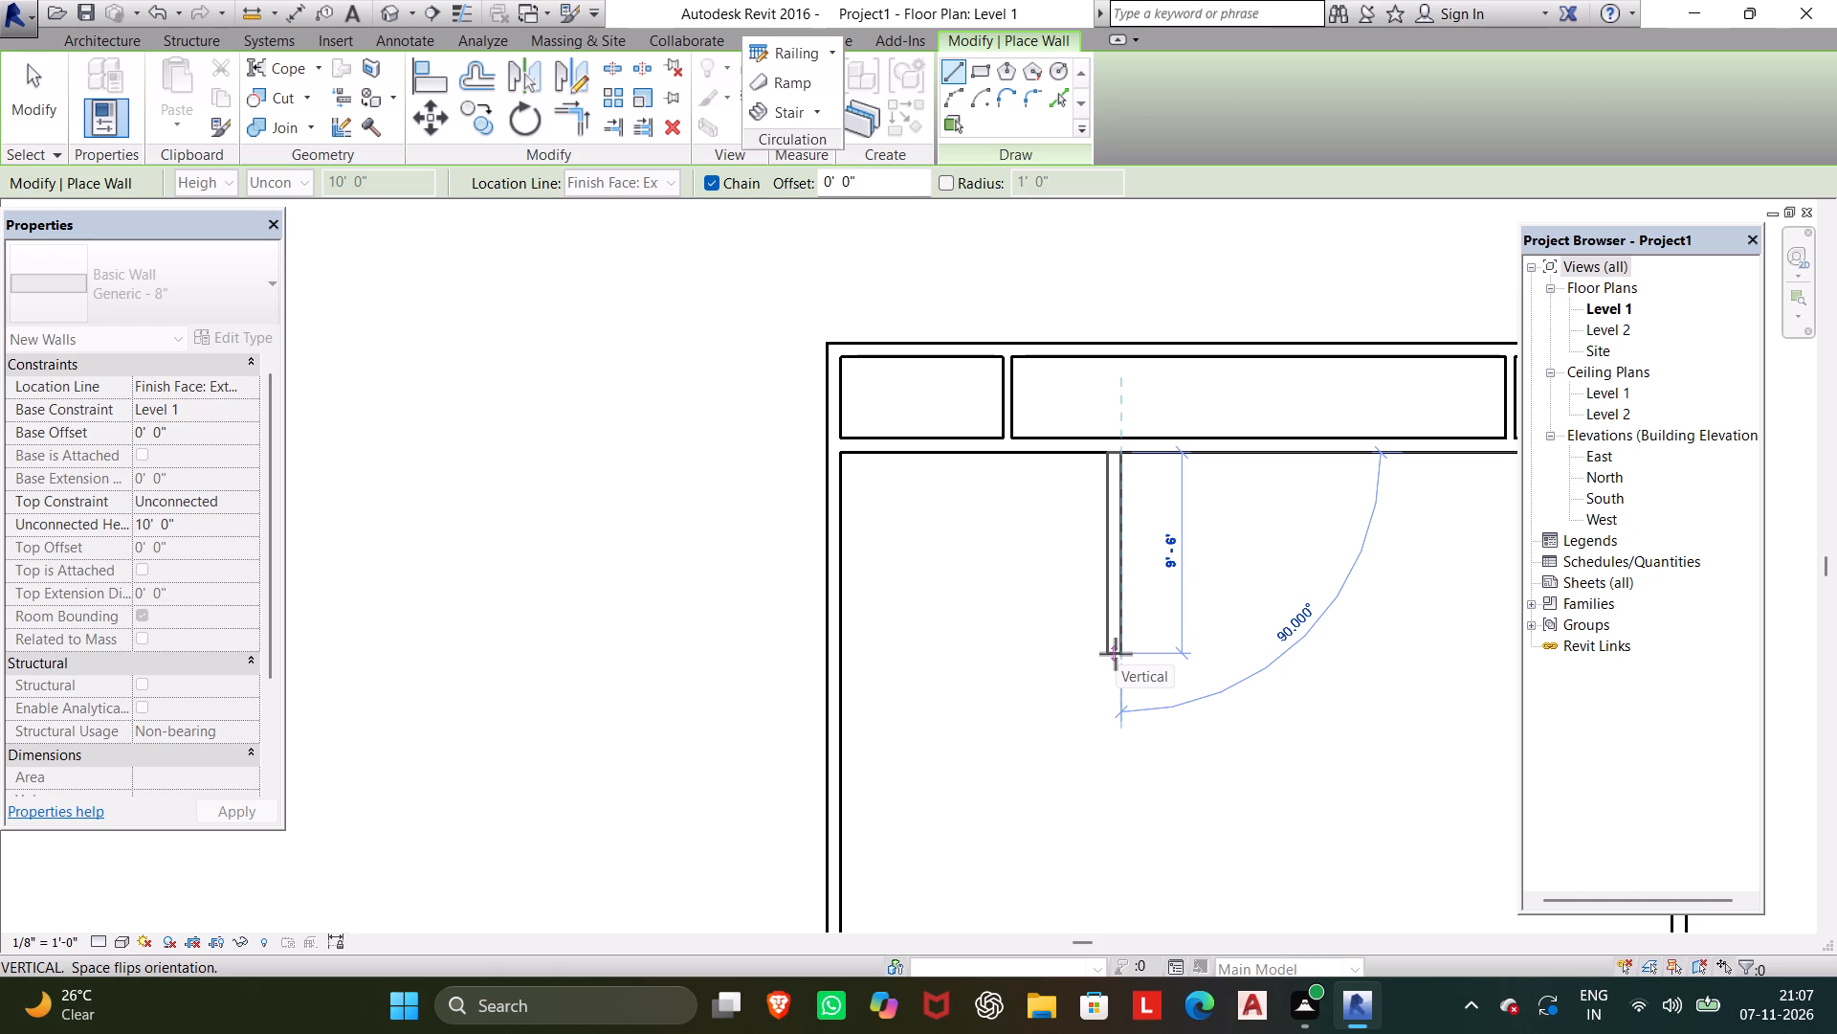
{"action": "type", "text": "12"}
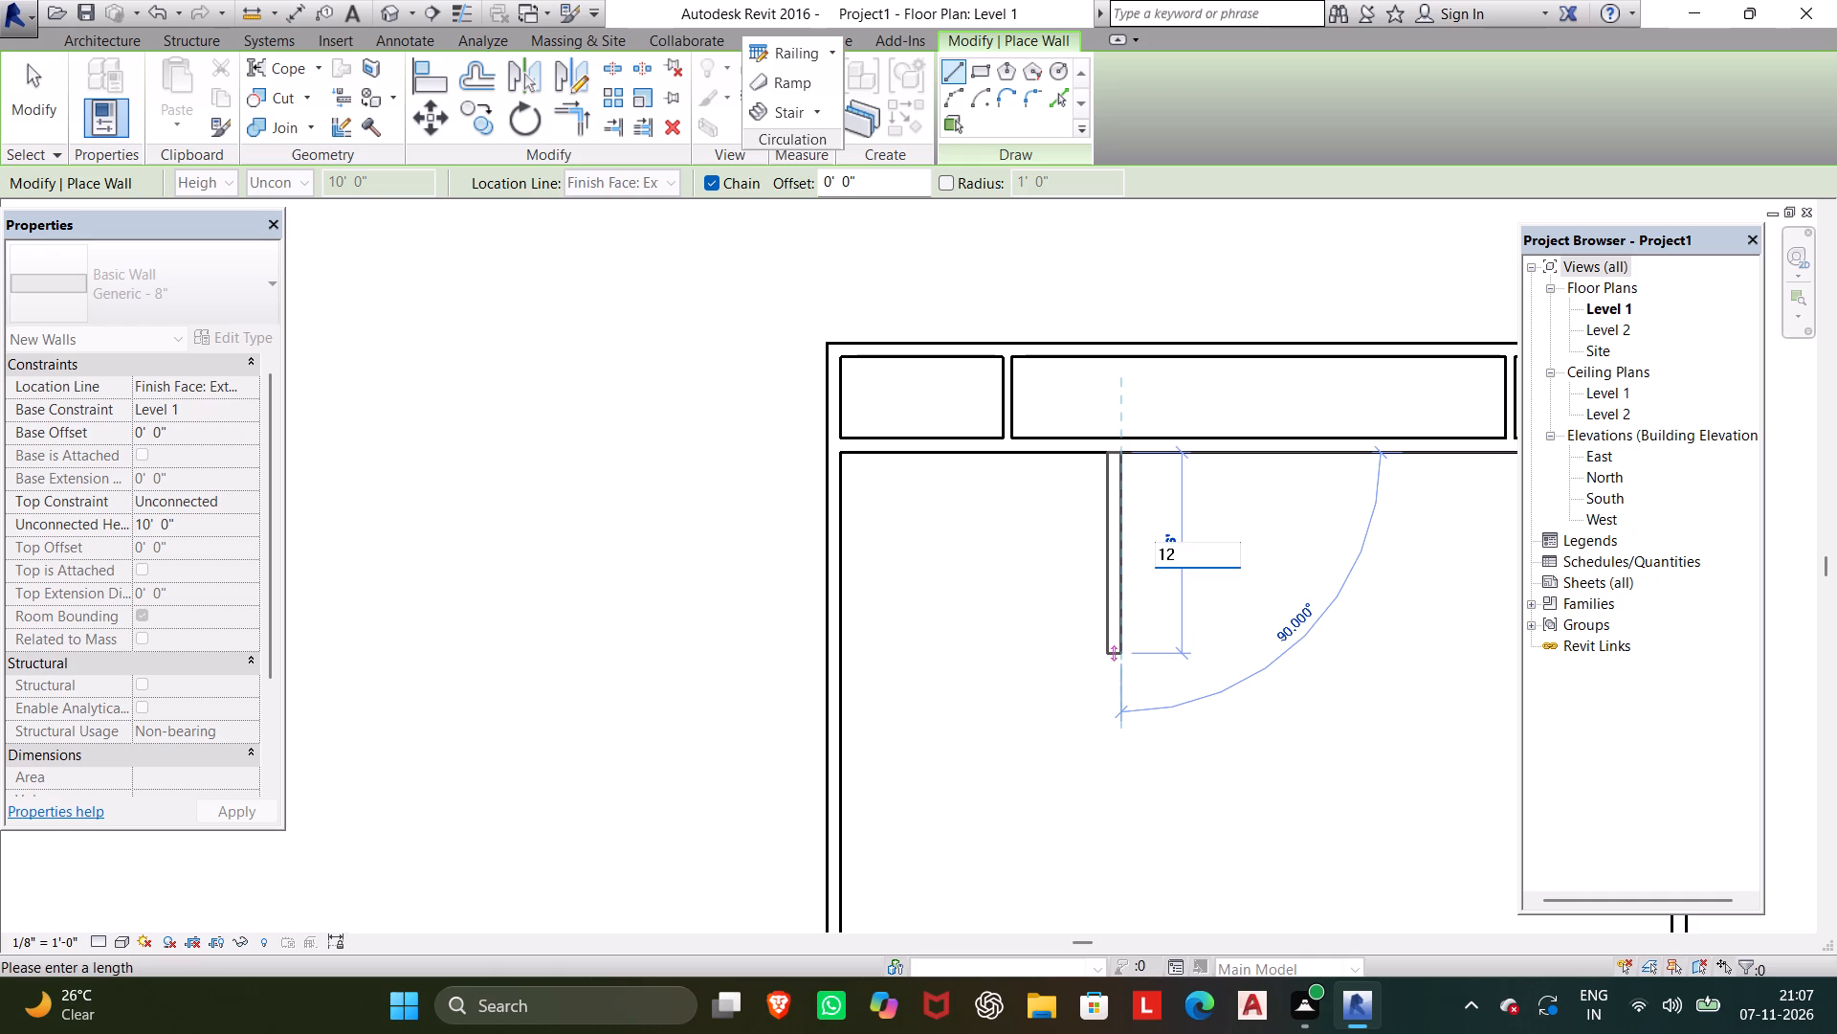
{"action": "key", "text": "apostrophe"}
{"action": "key", "text": "Return"}
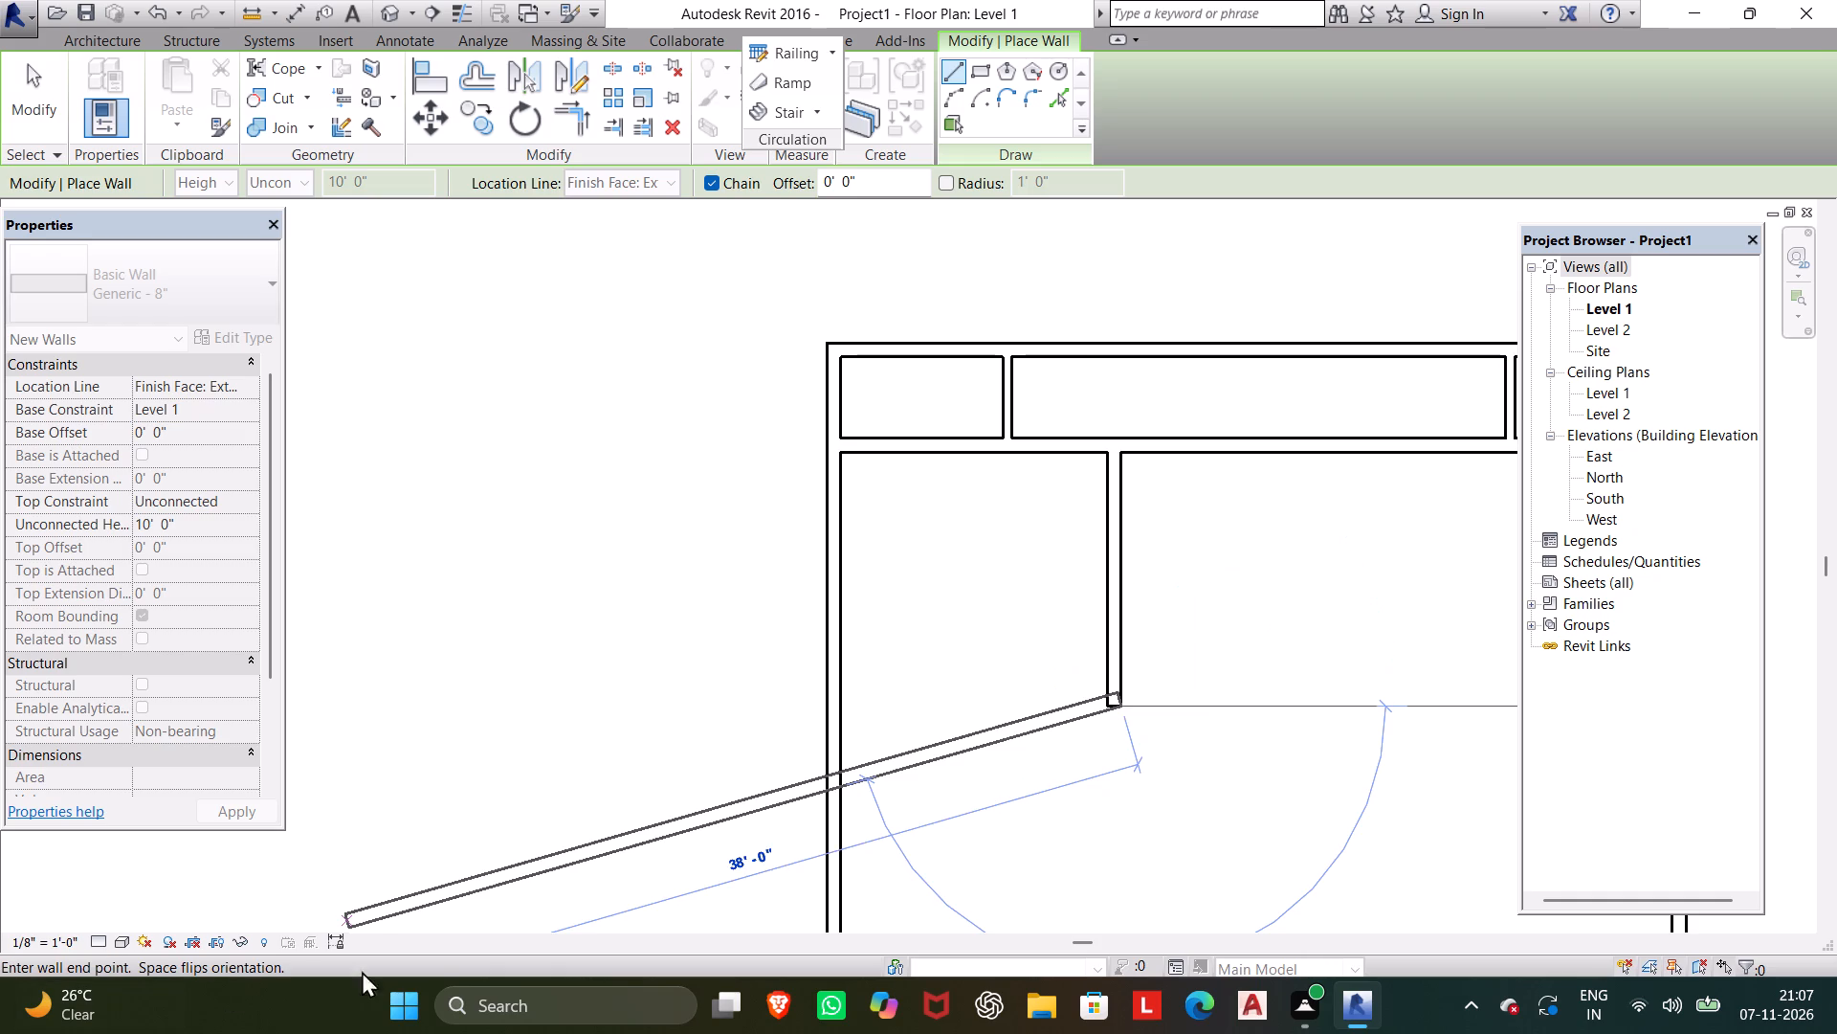
Continue the wall chain horizontally to the west exterior wall's inner face, closing the northwest room, and end the chain.
{"action": "left_click", "coordinate": [839, 708]}
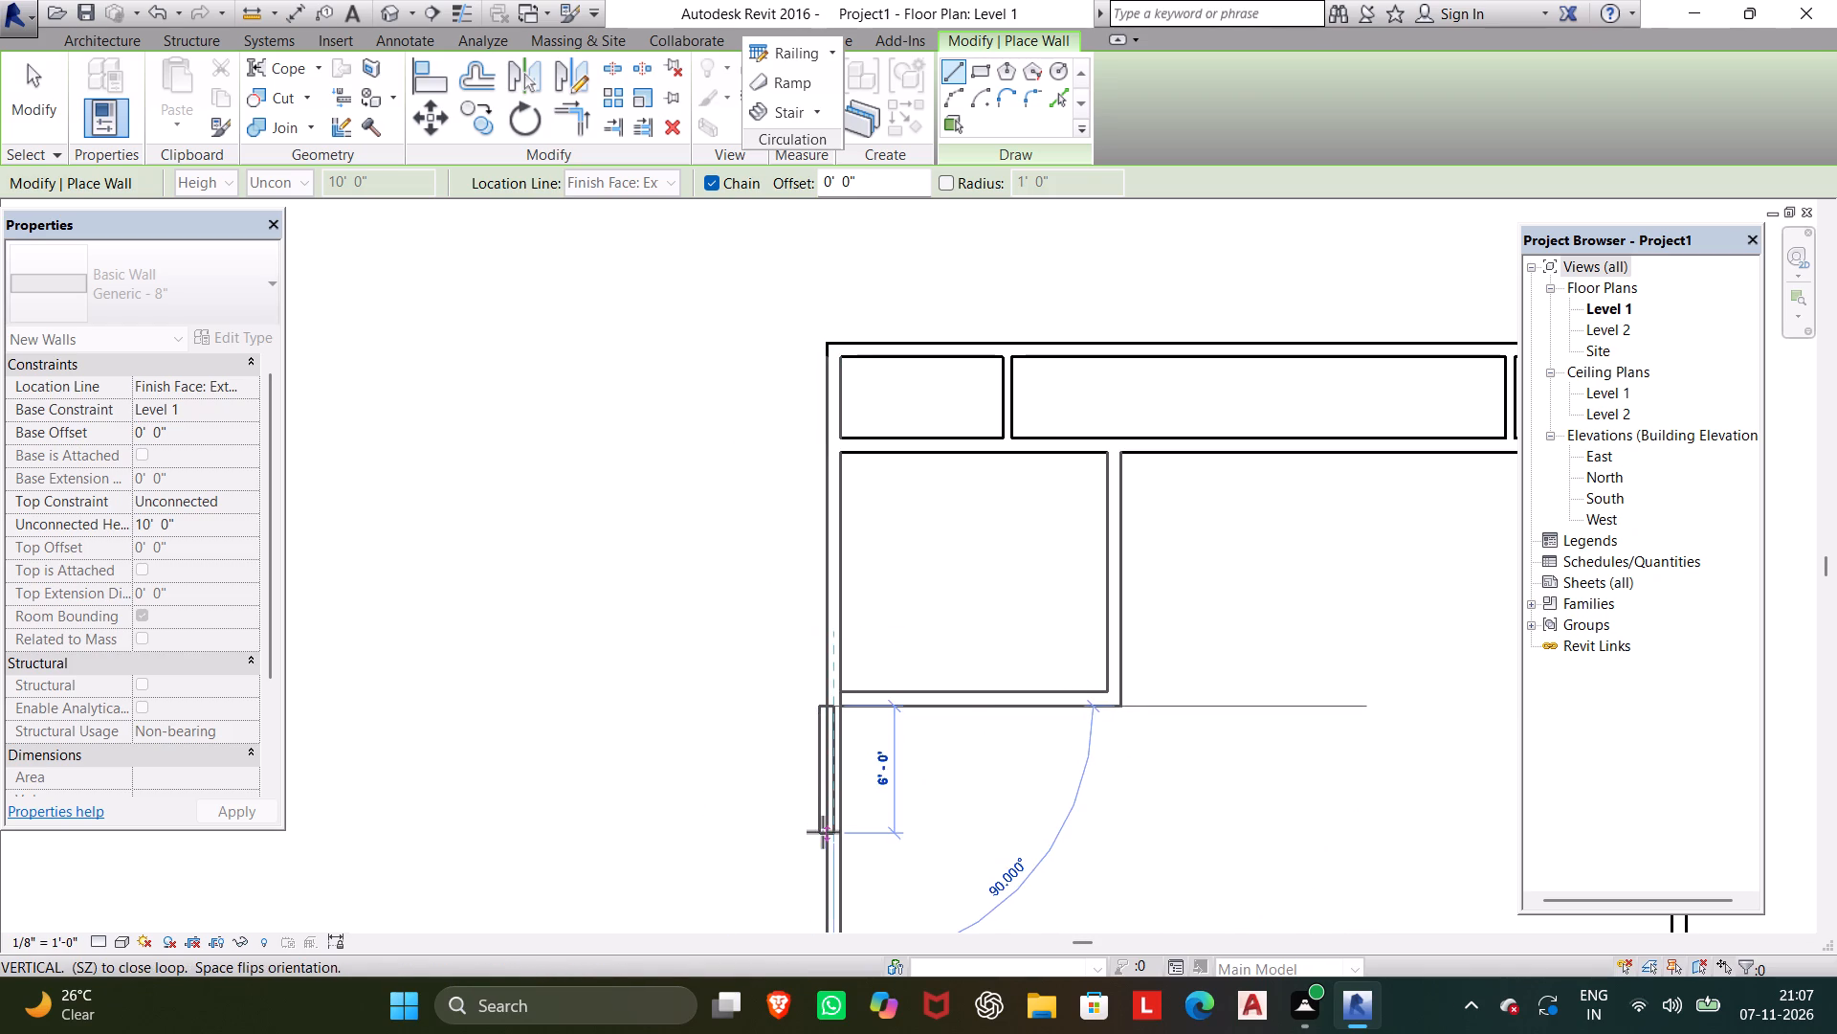
{"action": "key", "text": "Escape"}
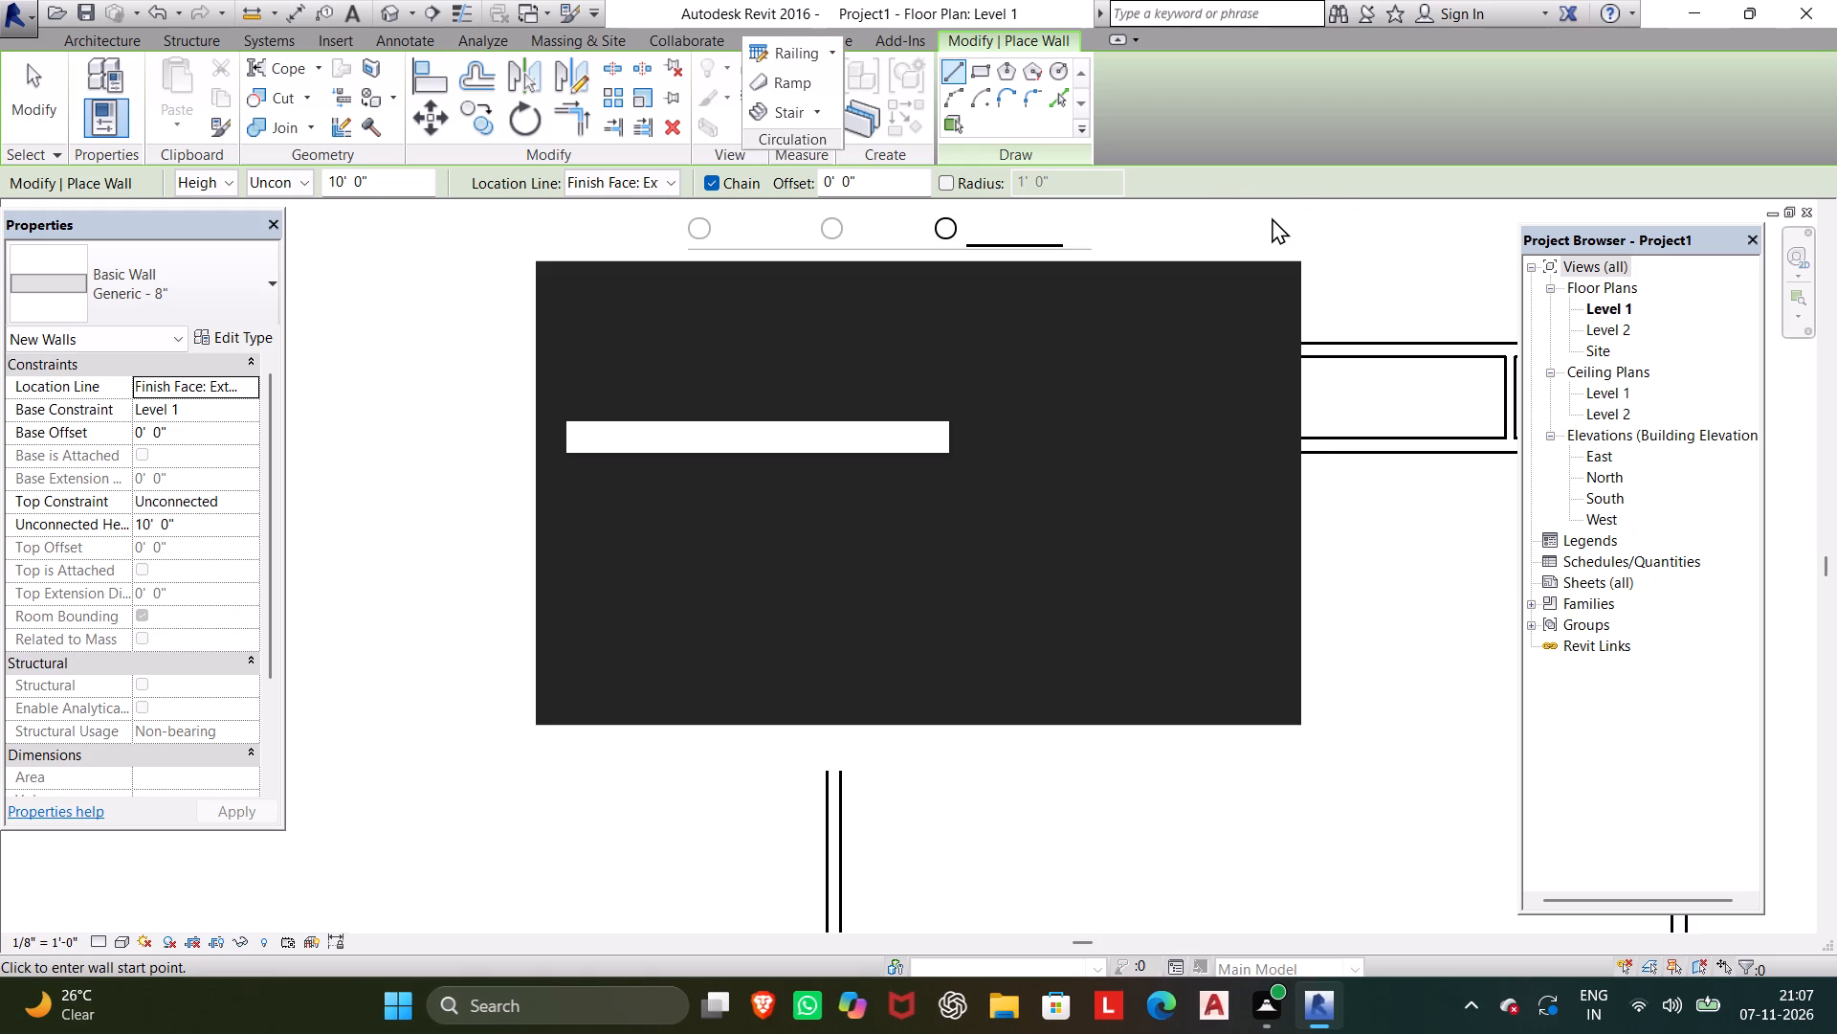
Draw a 12' Generic - 8" wall south from the inner north wall, starting 7' east of the northwest room's east wall.
{"action": "left_click", "coordinate": [1242, 236]}
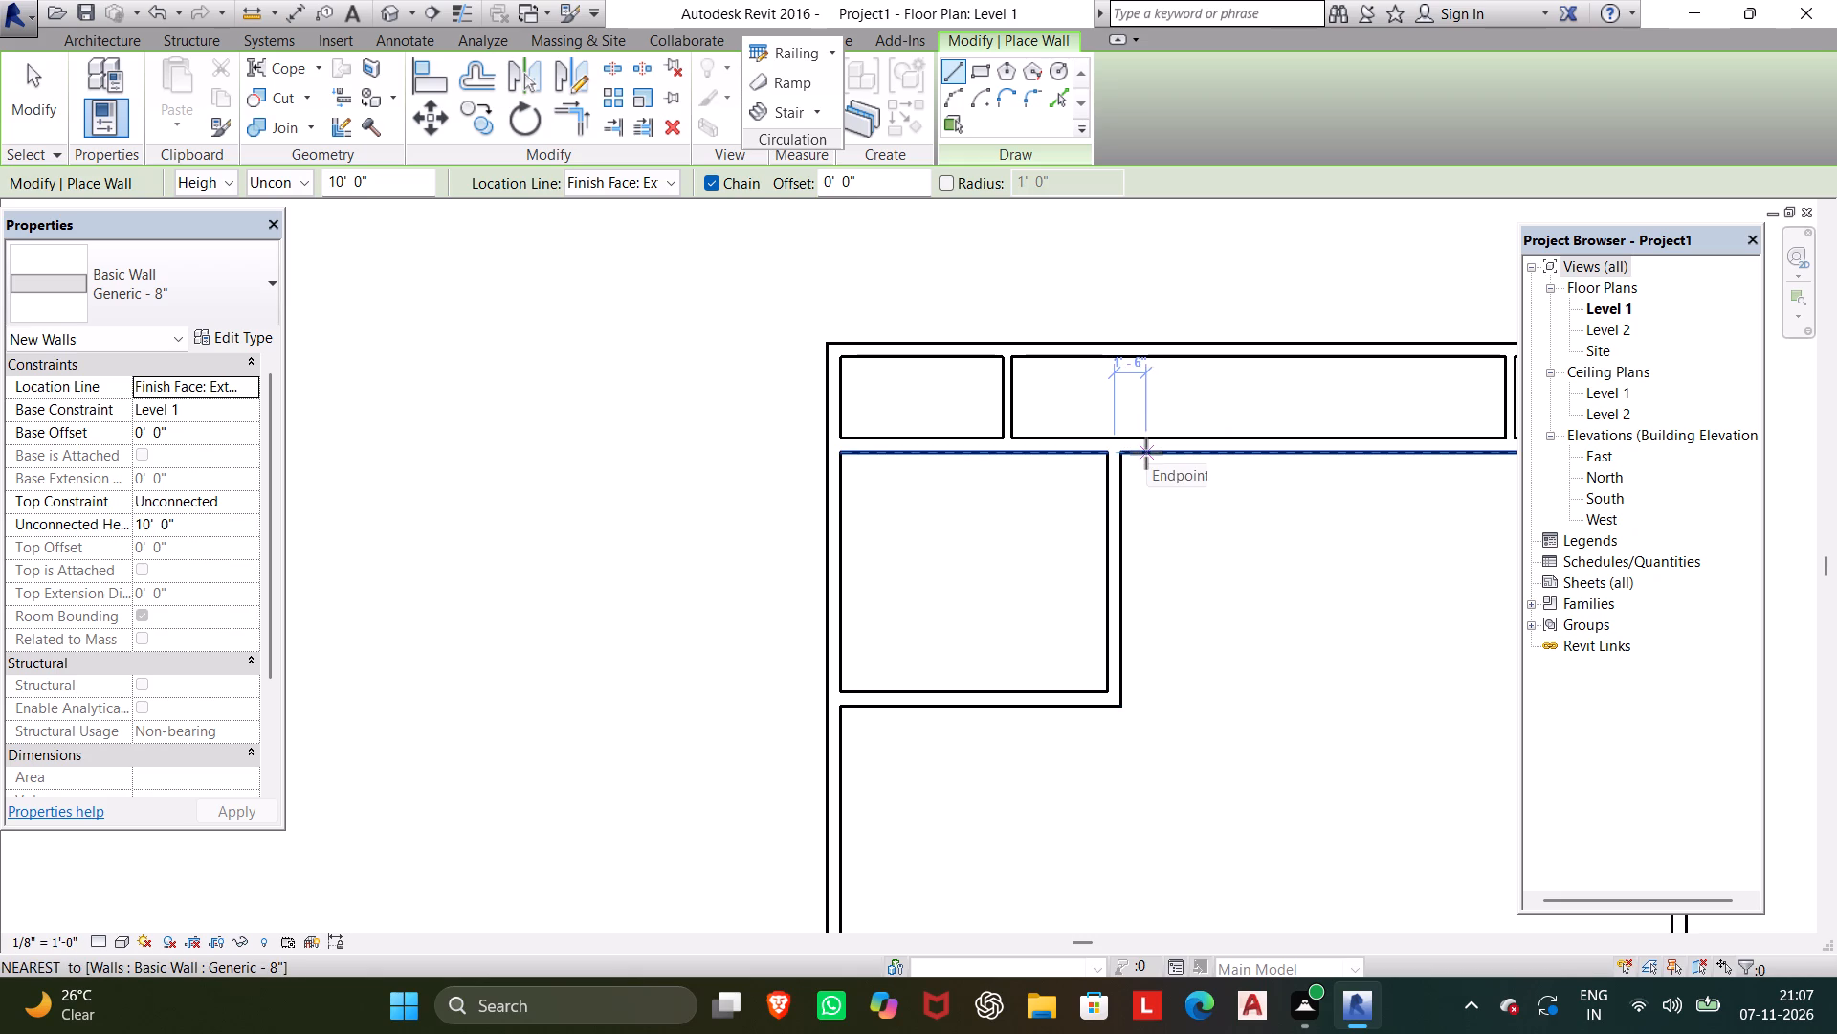
{"action": "type", "text": "7'"}
{"action": "key", "text": "Return"}
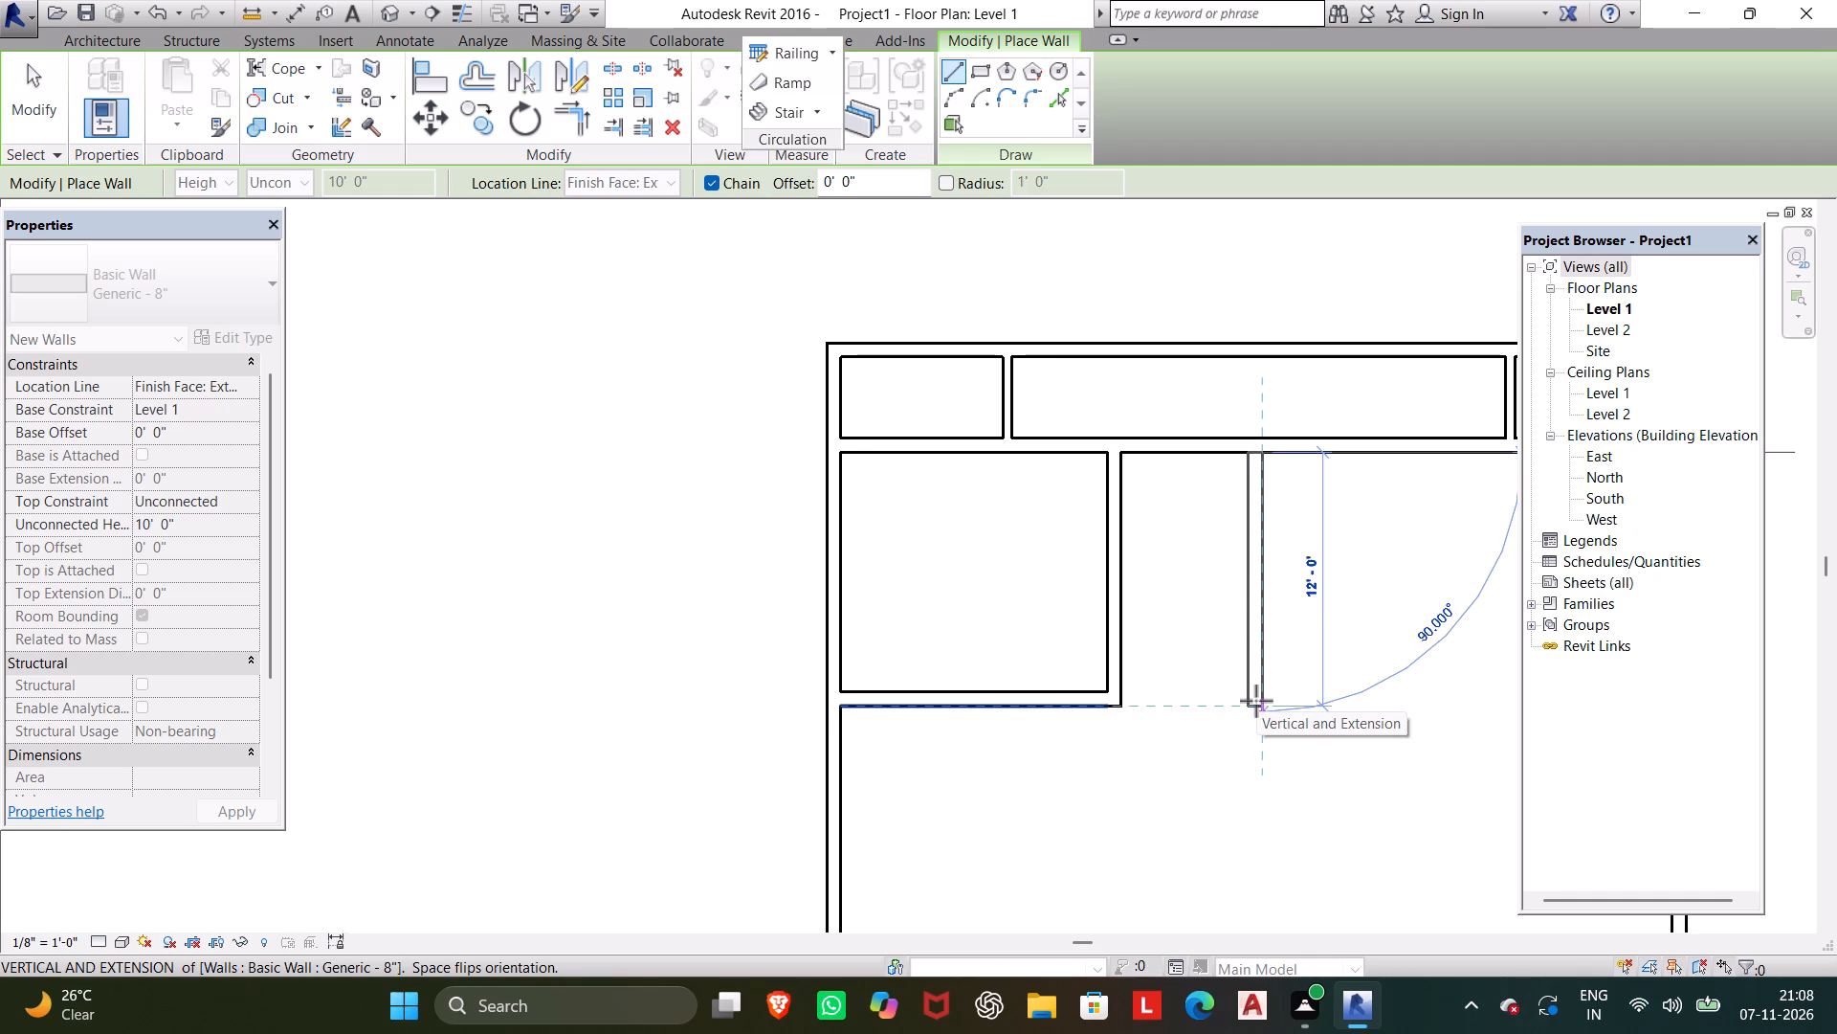
{"action": "left_click", "coordinate": [1256, 701]}
Continue the chain from the new wall's south end with a 16.6' horizontal wall running east.
{"action": "scroll", "coordinate": [1270, 730], "scroll_direction": "down", "scroll_amount": 1}
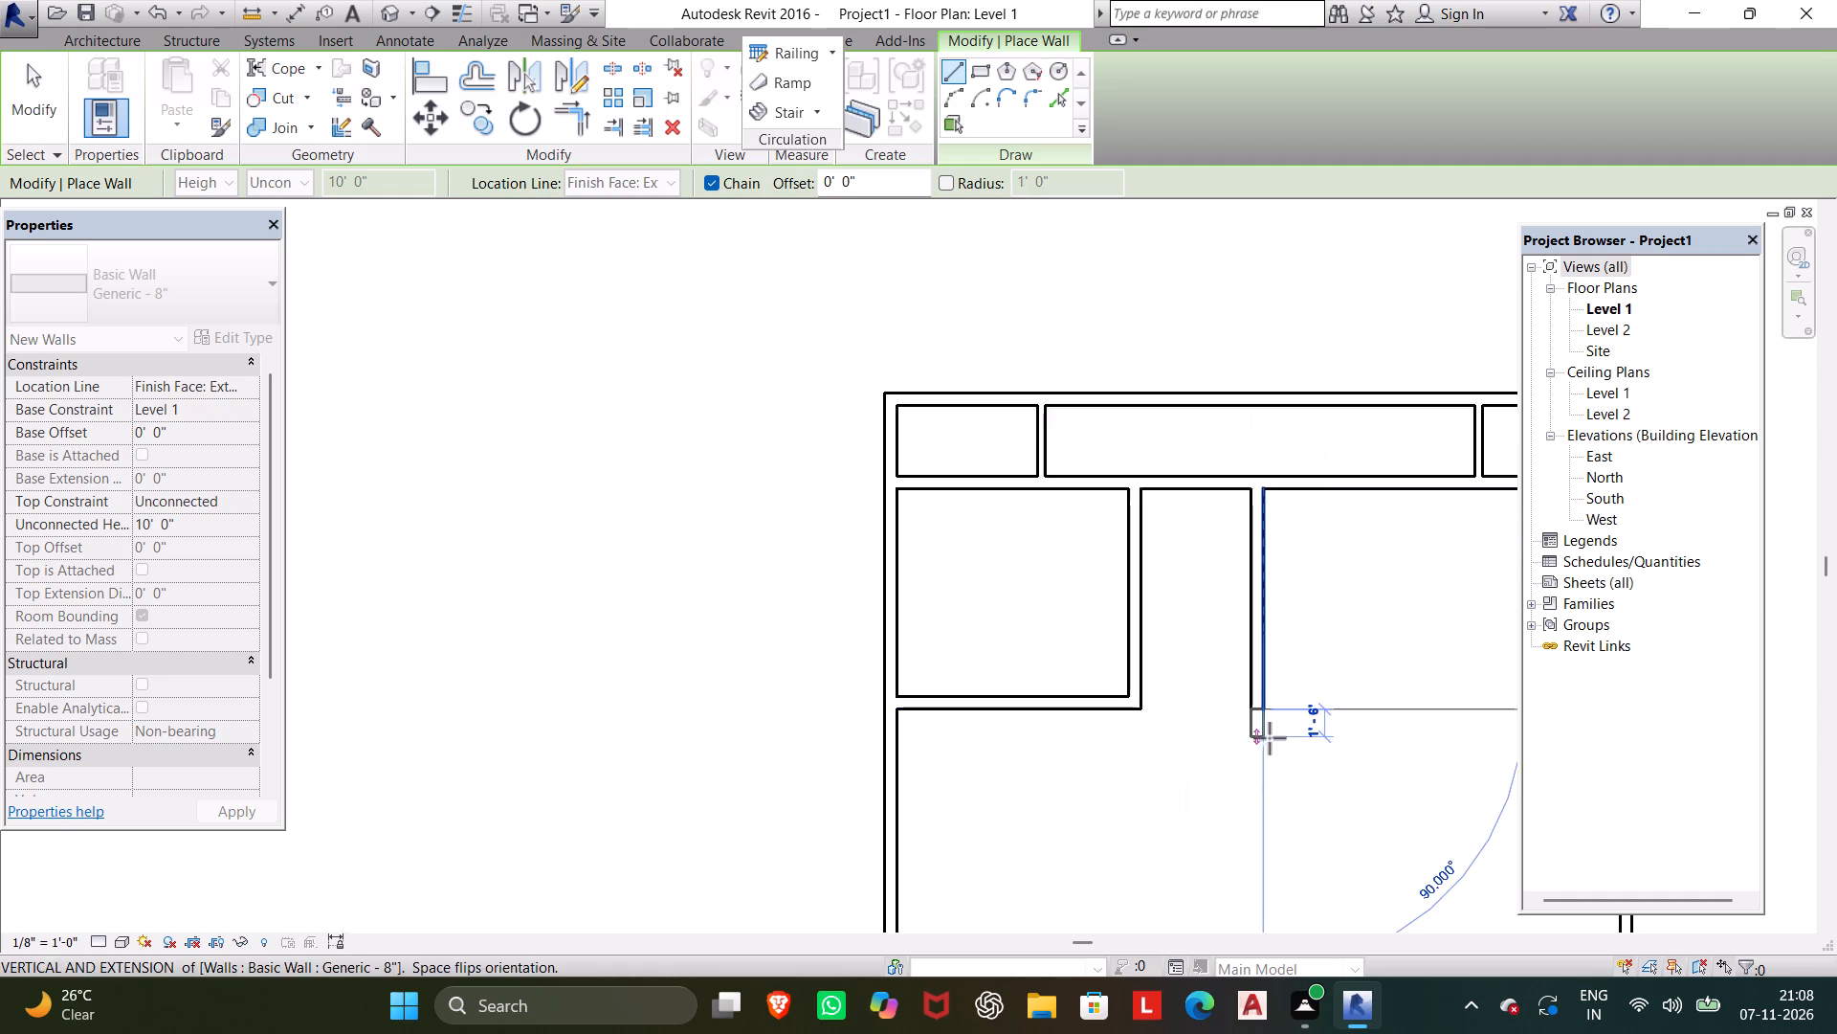
{"action": "scroll", "coordinate": [1270, 738], "scroll_direction": "down", "scroll_amount": 1}
{"action": "middle_click_drag", "start_coordinate": [1270, 746], "coordinate": [1033, 697]}
{"action": "scroll", "coordinate": [1270, 746], "scroll_direction": "down", "scroll_amount": 1}
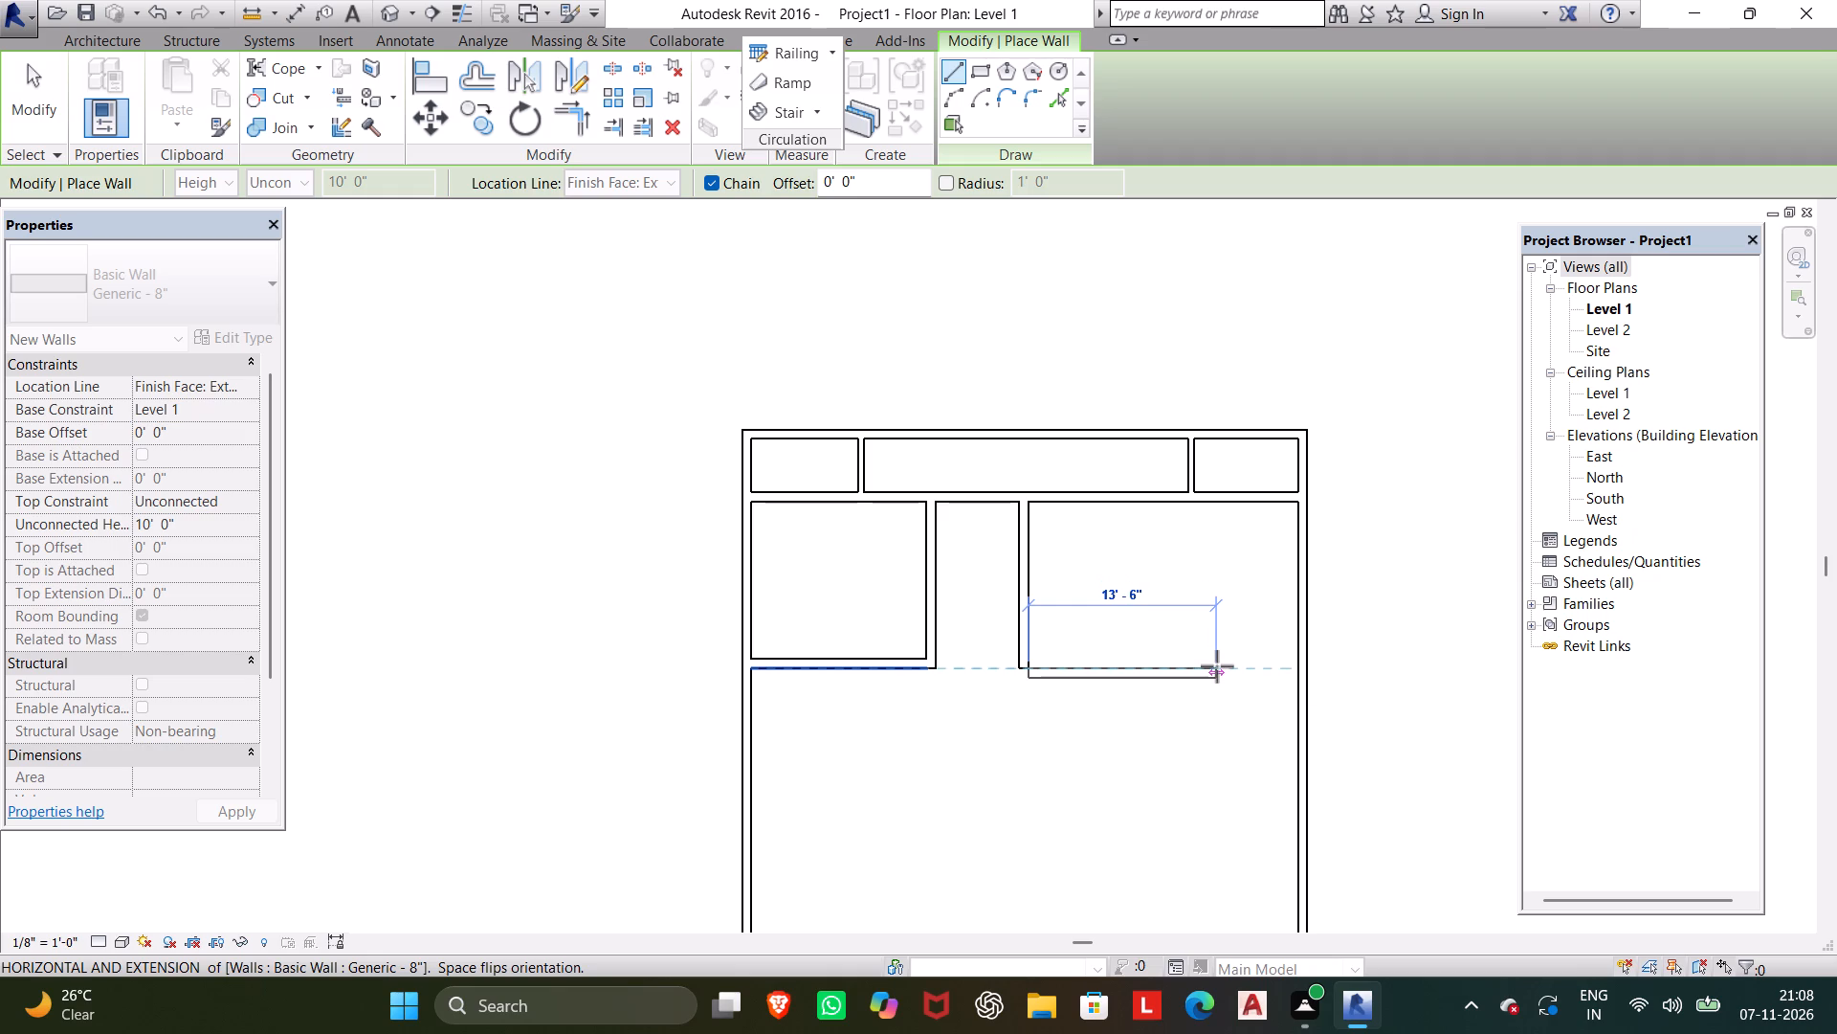
{"action": "type", "text": "16.6"}
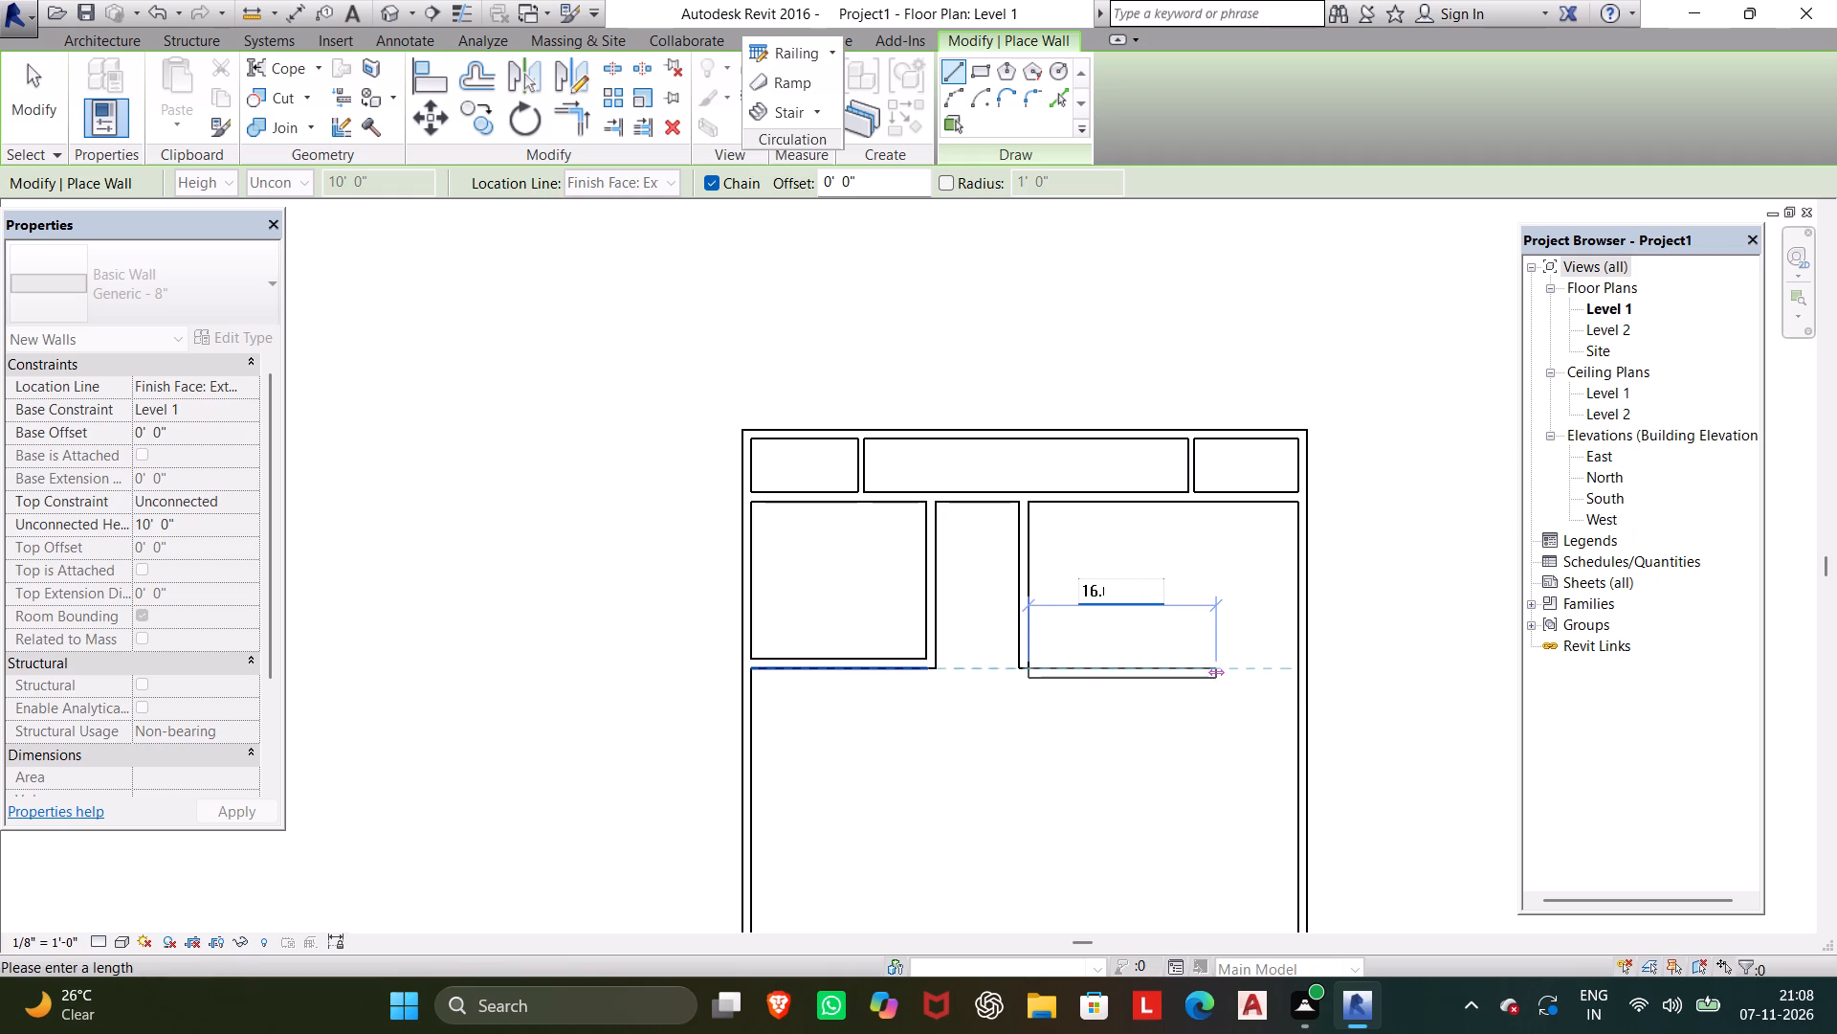
{"action": "key", "text": "apostrophe"}
{"action": "key", "text": "Return"}
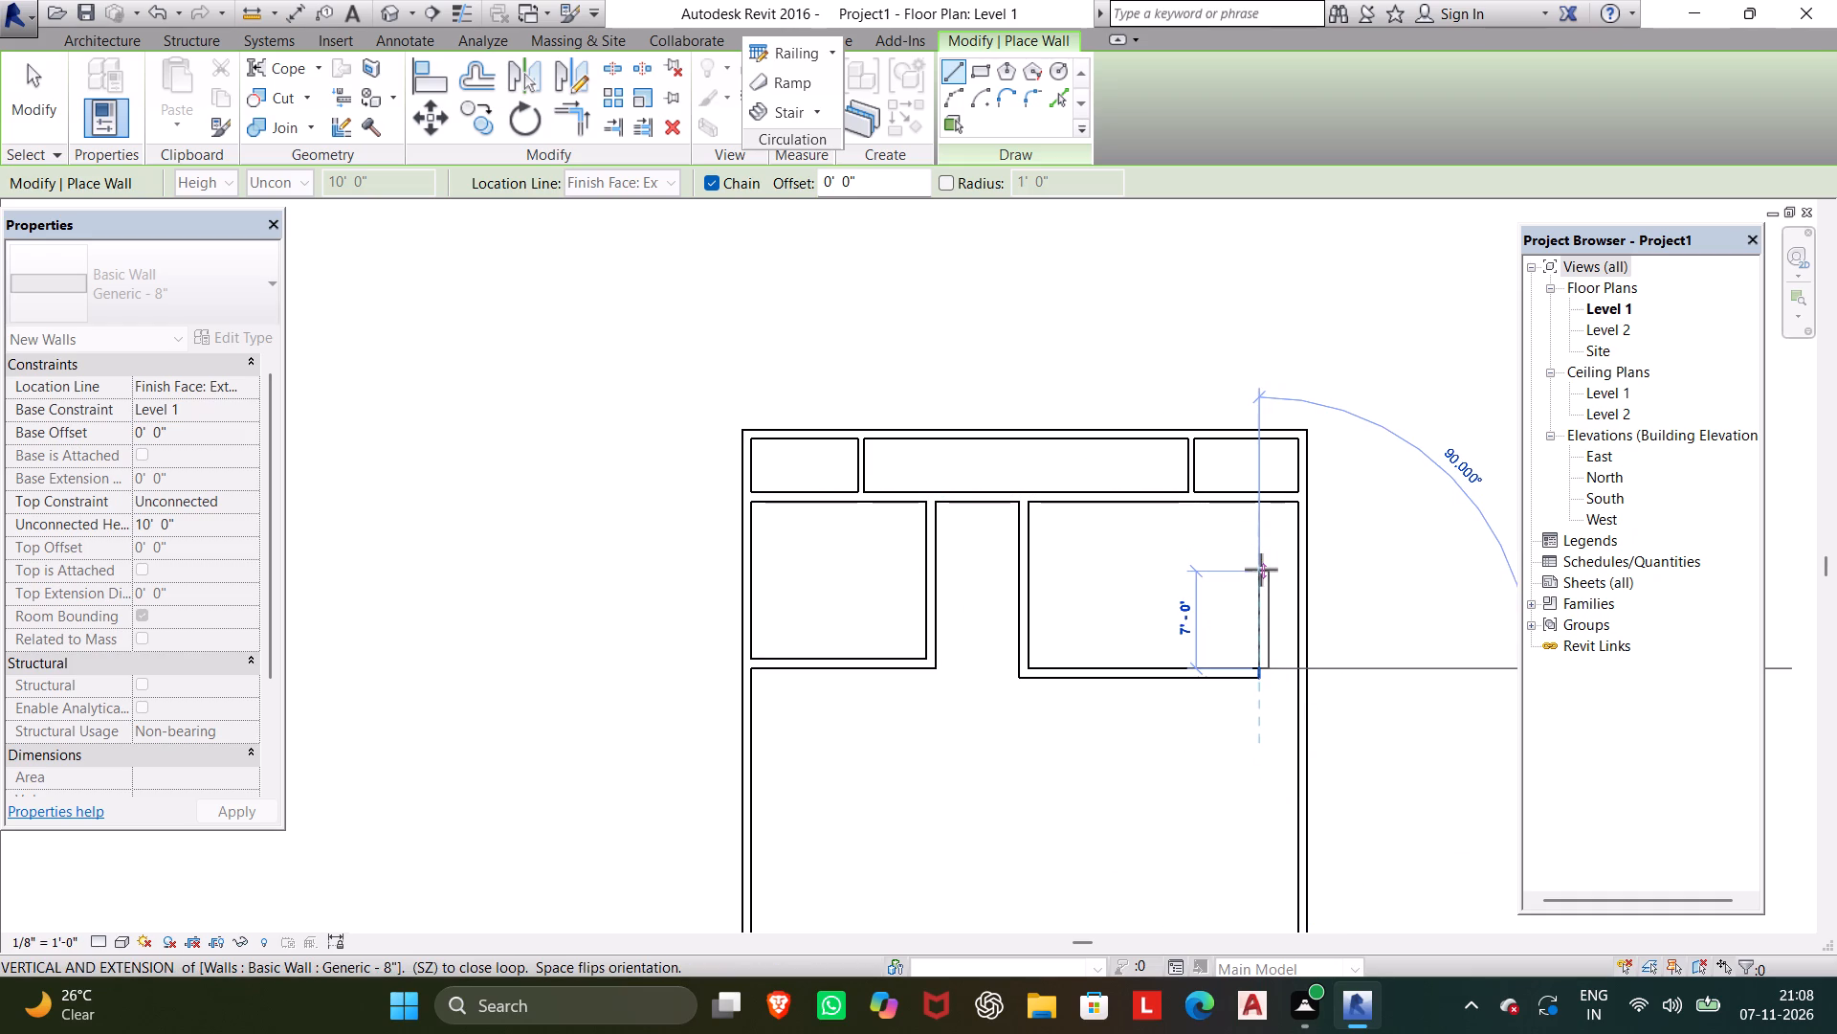
End the wall chain at the east end of the 16.6' horizontal wall without adding another segment.
{"action": "key", "text": "Escape"}
{"action": "key", "text": "Escape"}
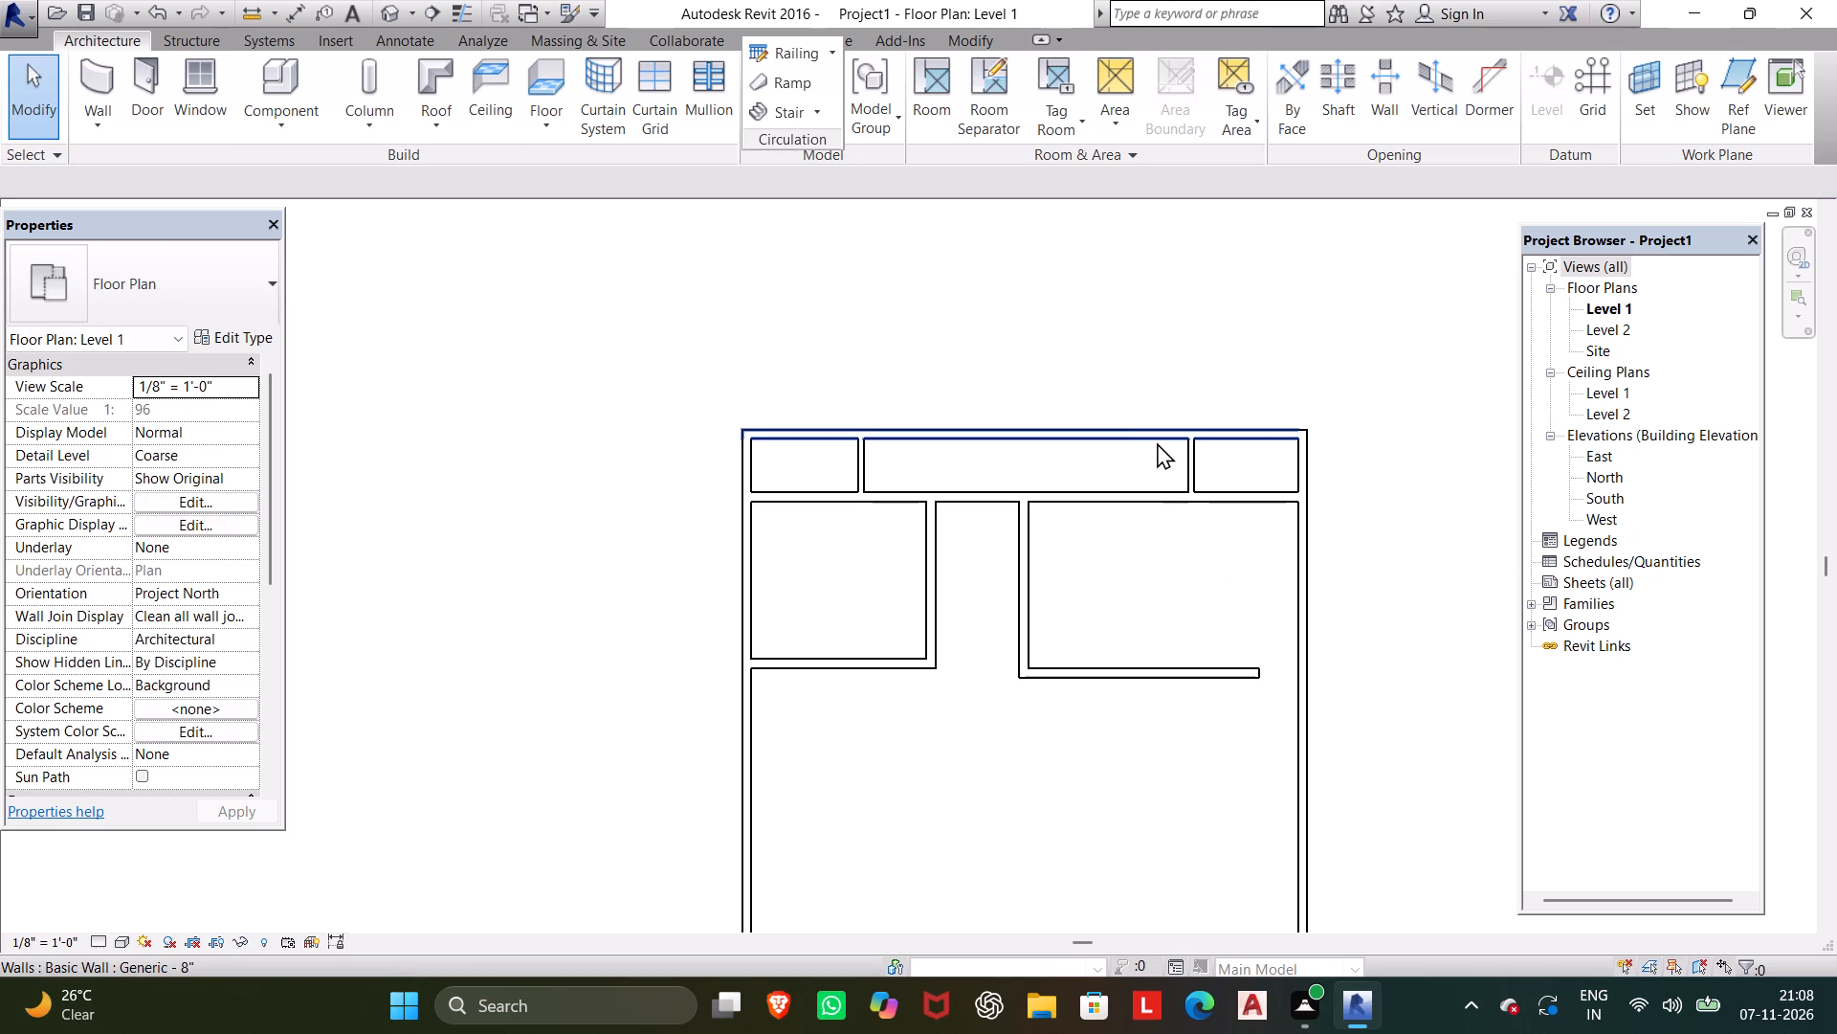
Examine the lengths and spacing of the north exterior wall, the inner north wall and the northwest room's south wall.
{"action": "left_click", "coordinate": [1145, 432]}
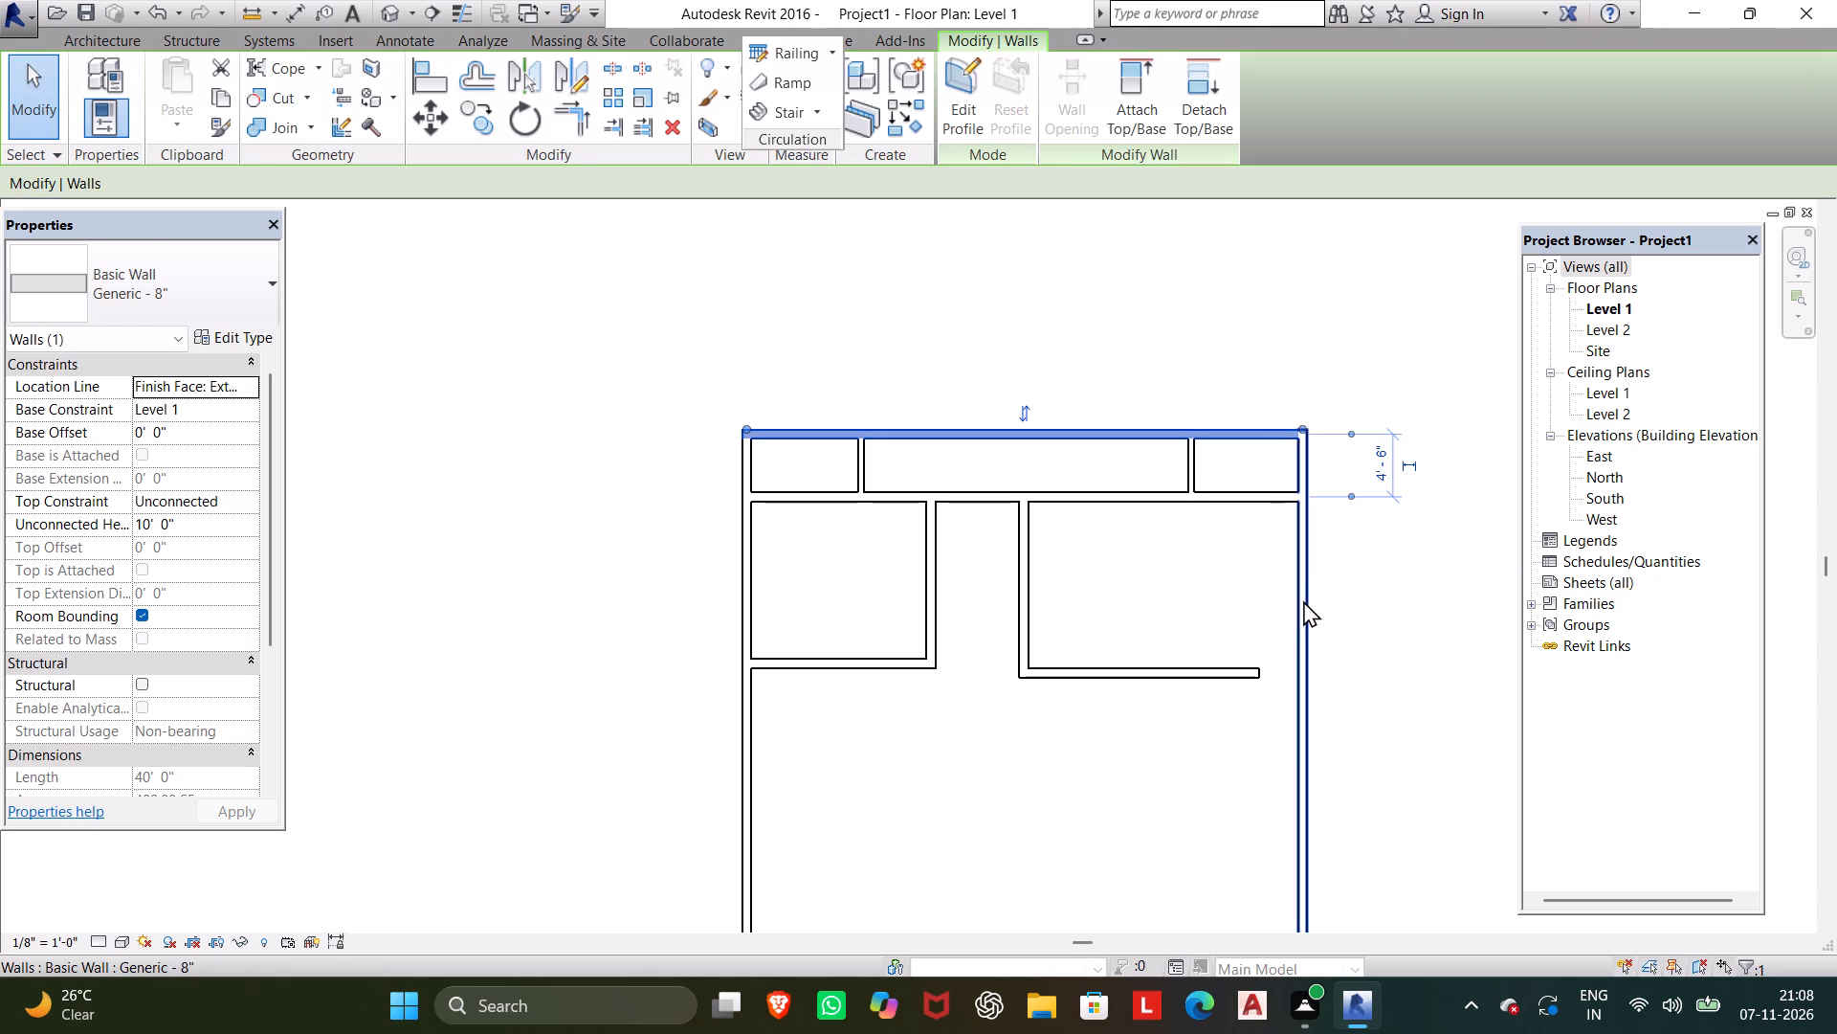
{"action": "left_click", "coordinate": [1303, 600]}
{"action": "key", "text": "Escape"}
{"action": "left_click", "coordinate": [941, 492]}
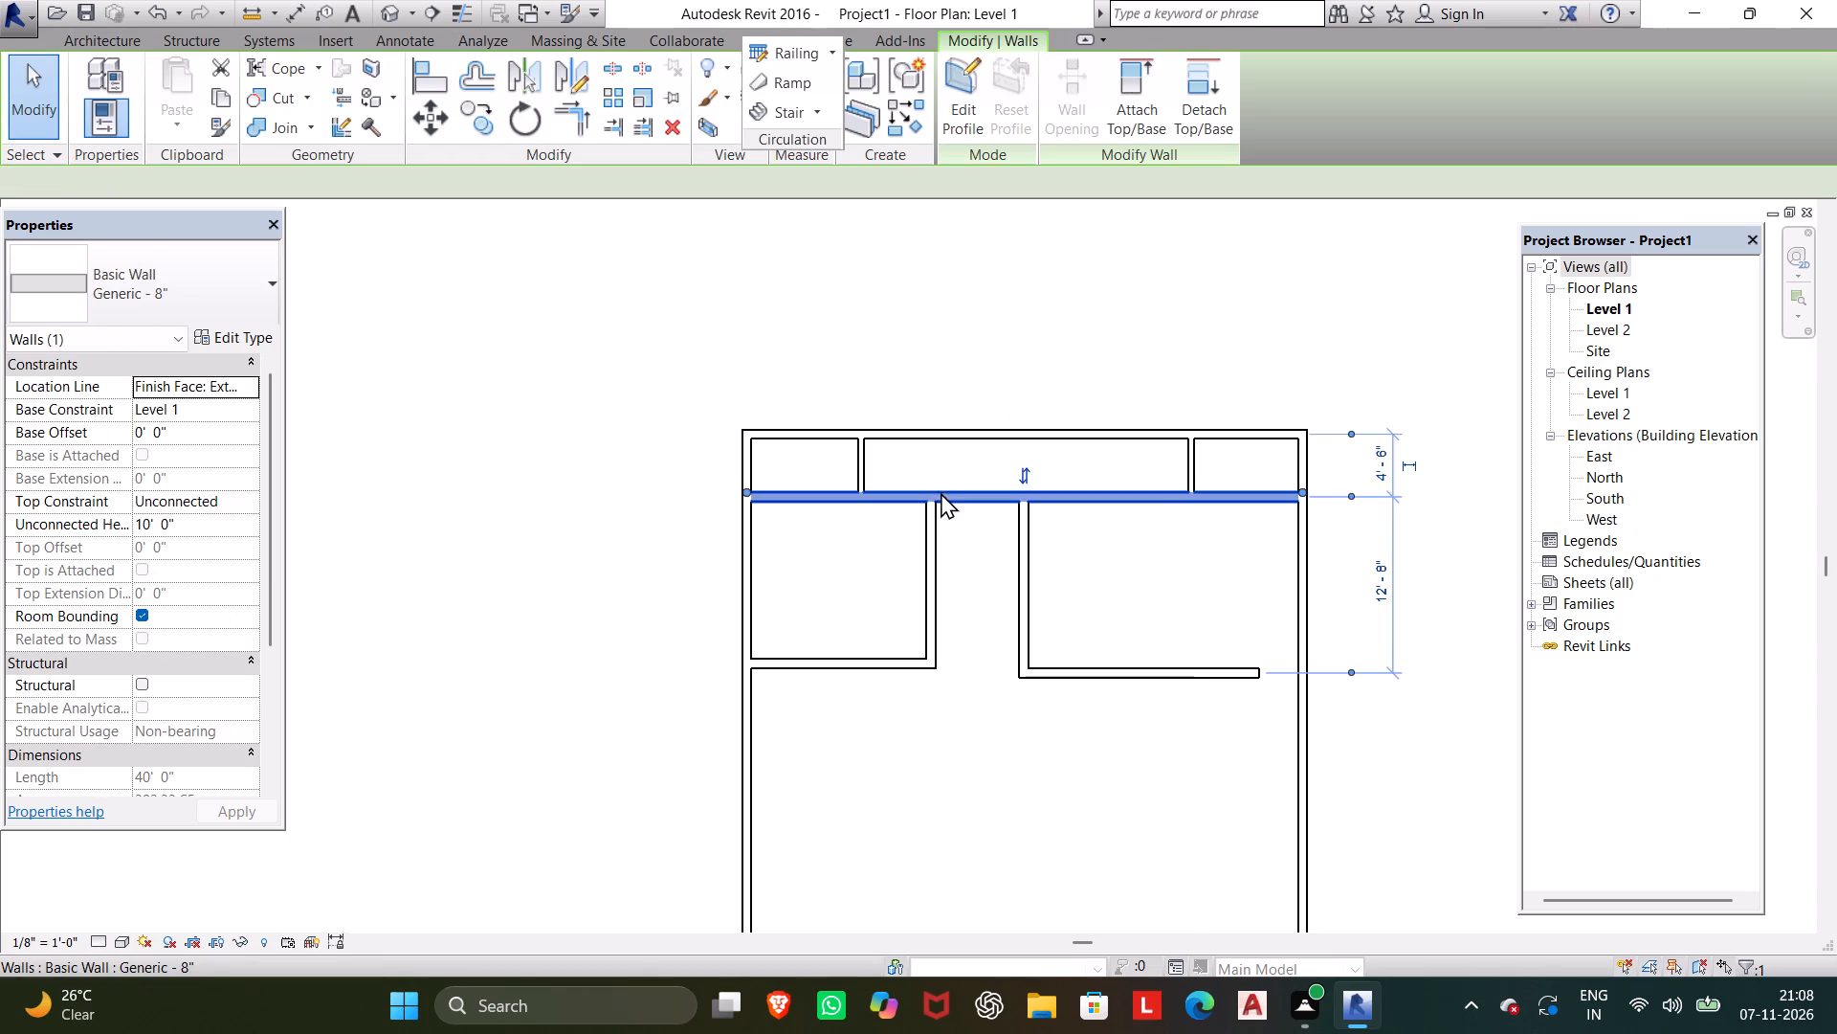
{"action": "key", "text": "Escape"}
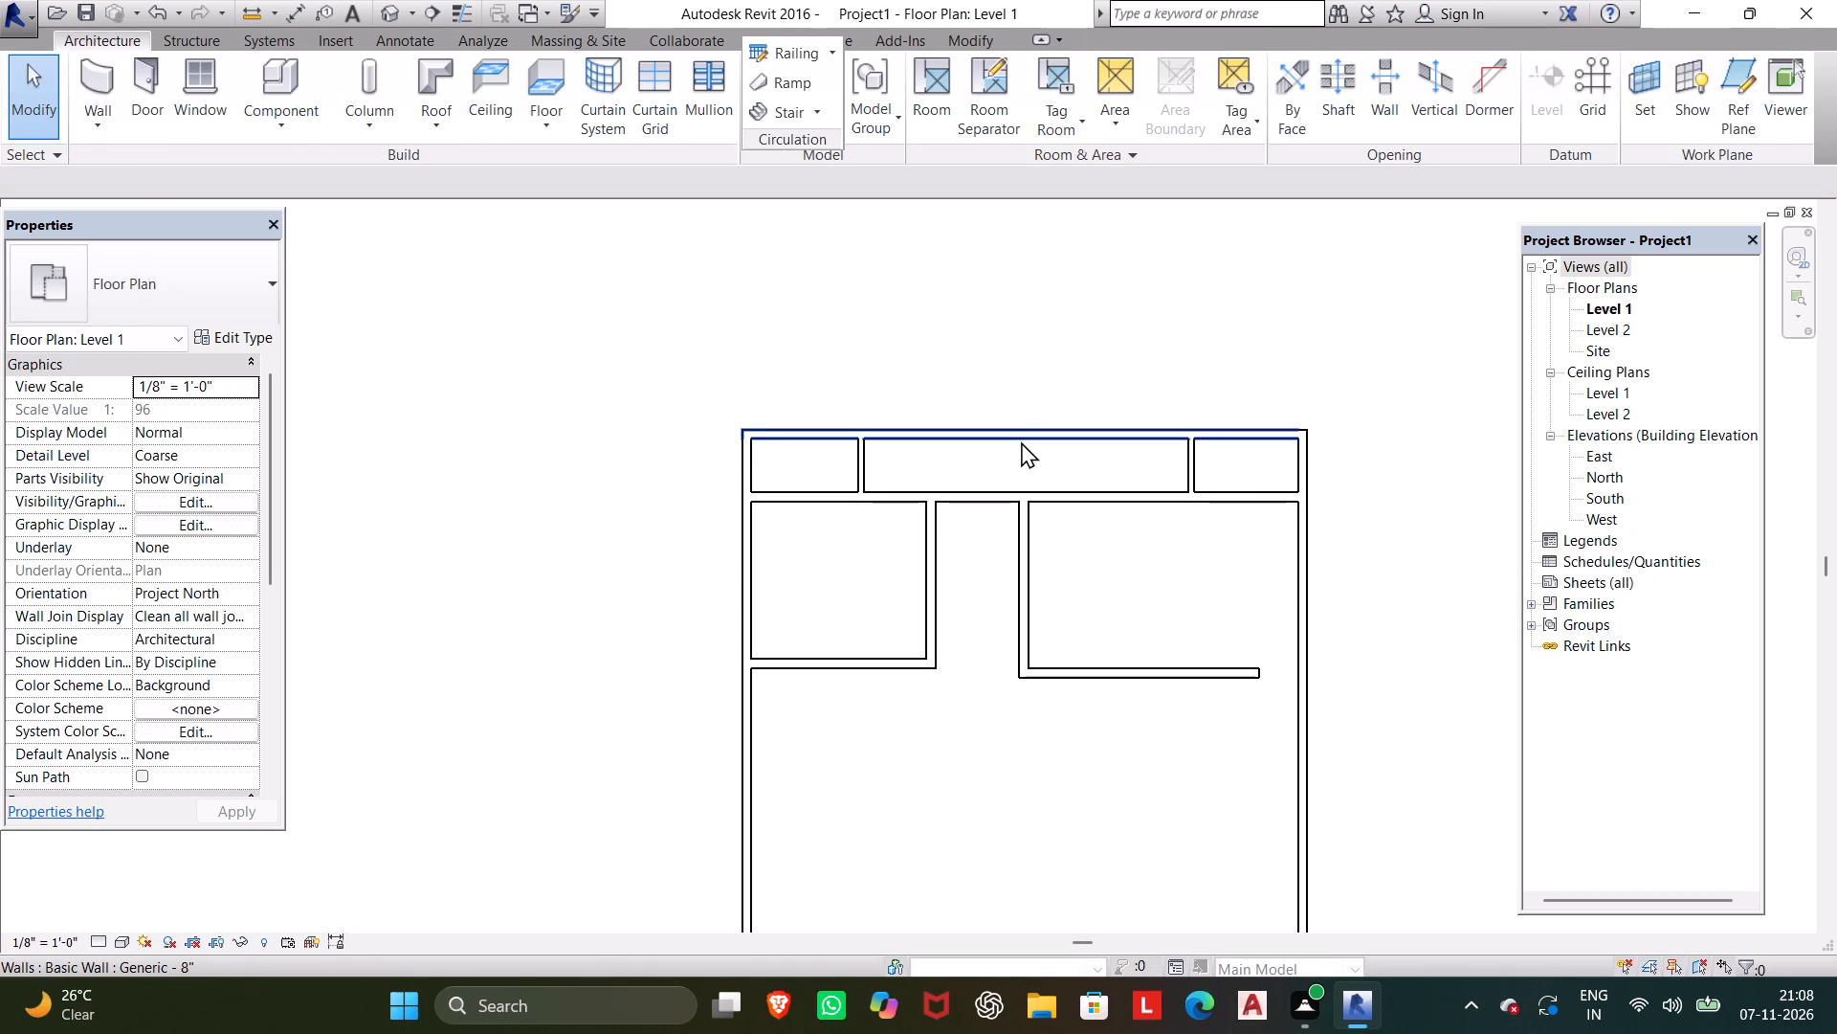
{"action": "left_click", "coordinate": [1021, 441]}
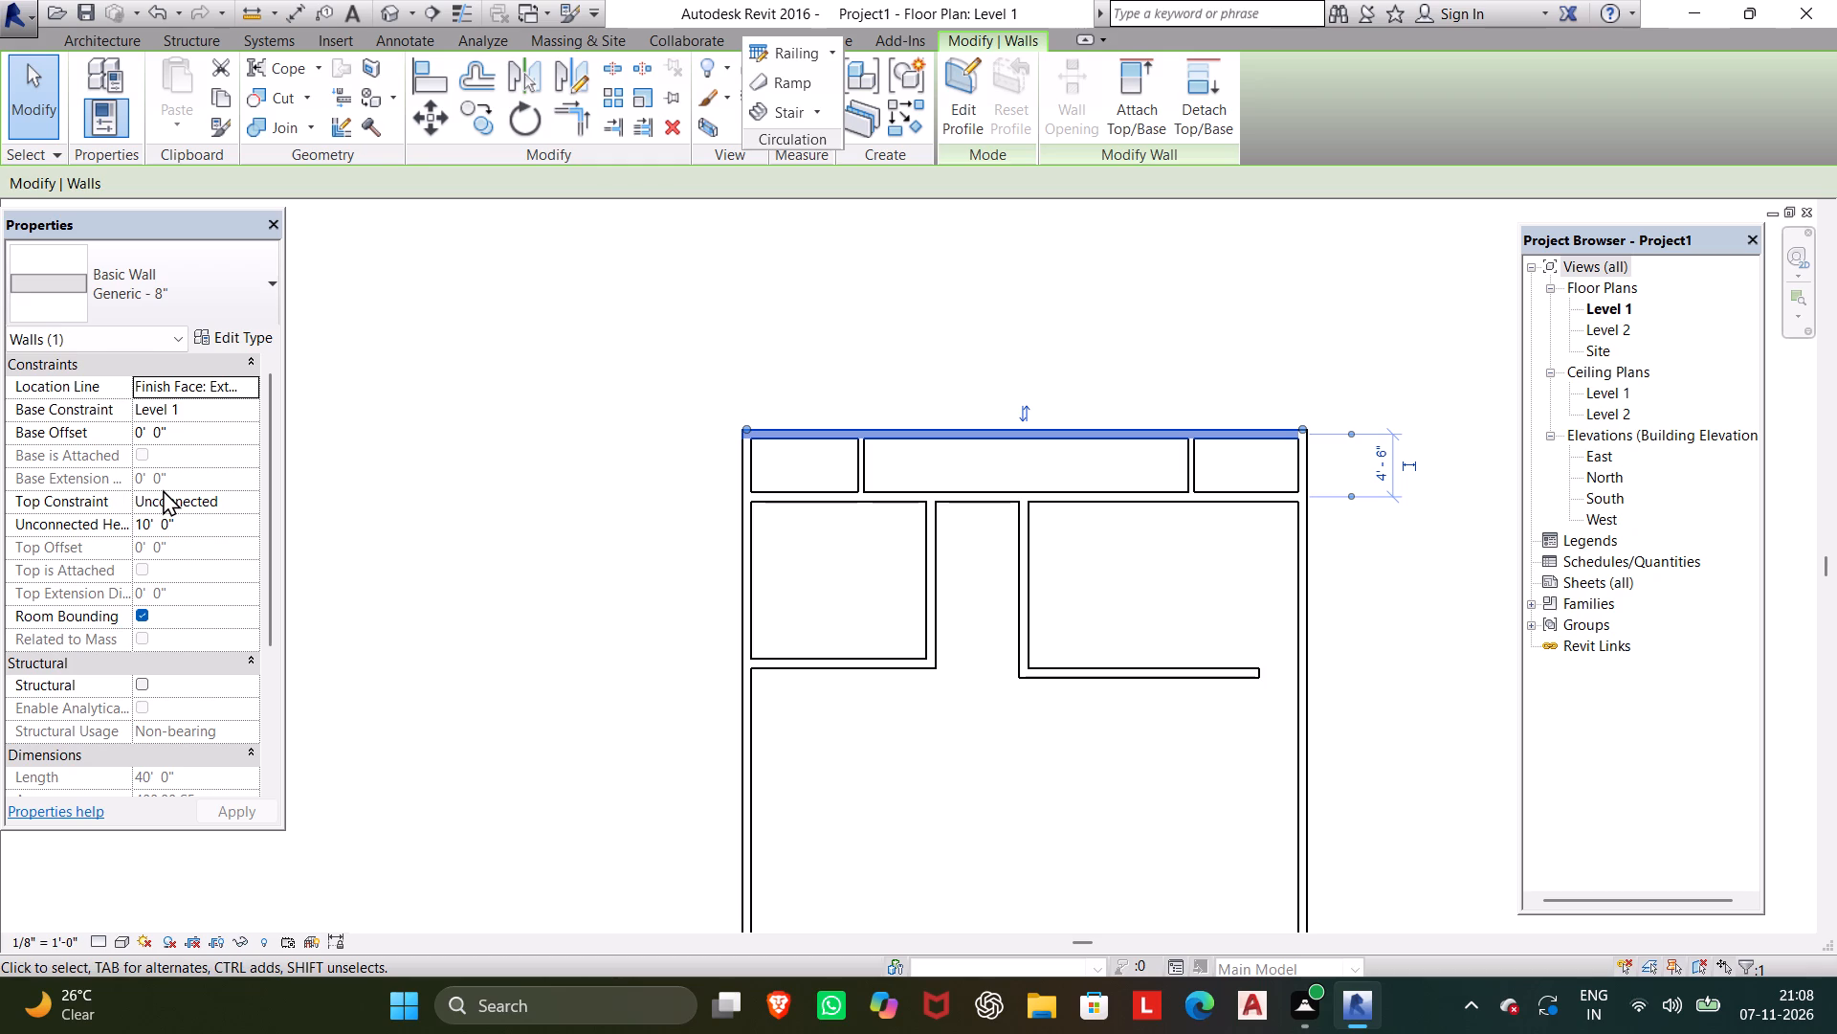
{"action": "scroll", "coordinate": [163, 489], "scroll_direction": "down", "scroll_amount": 3}
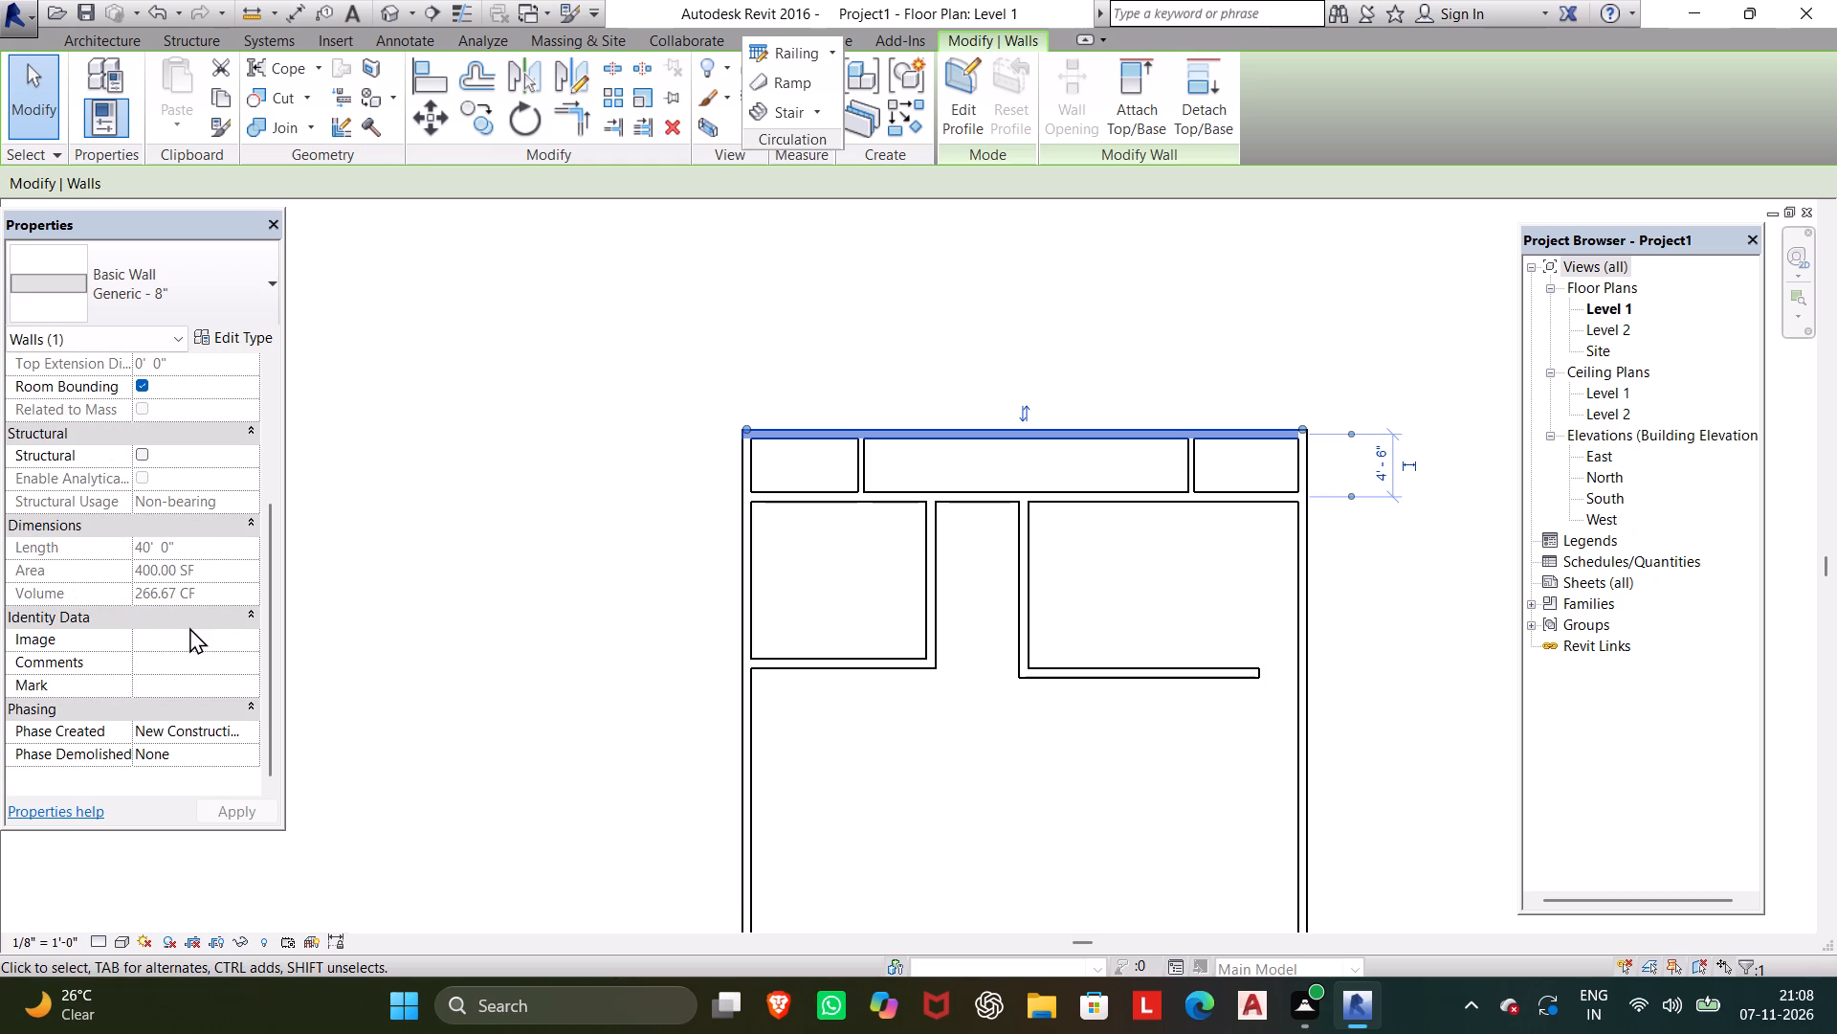
{"action": "key", "text": "Escape"}
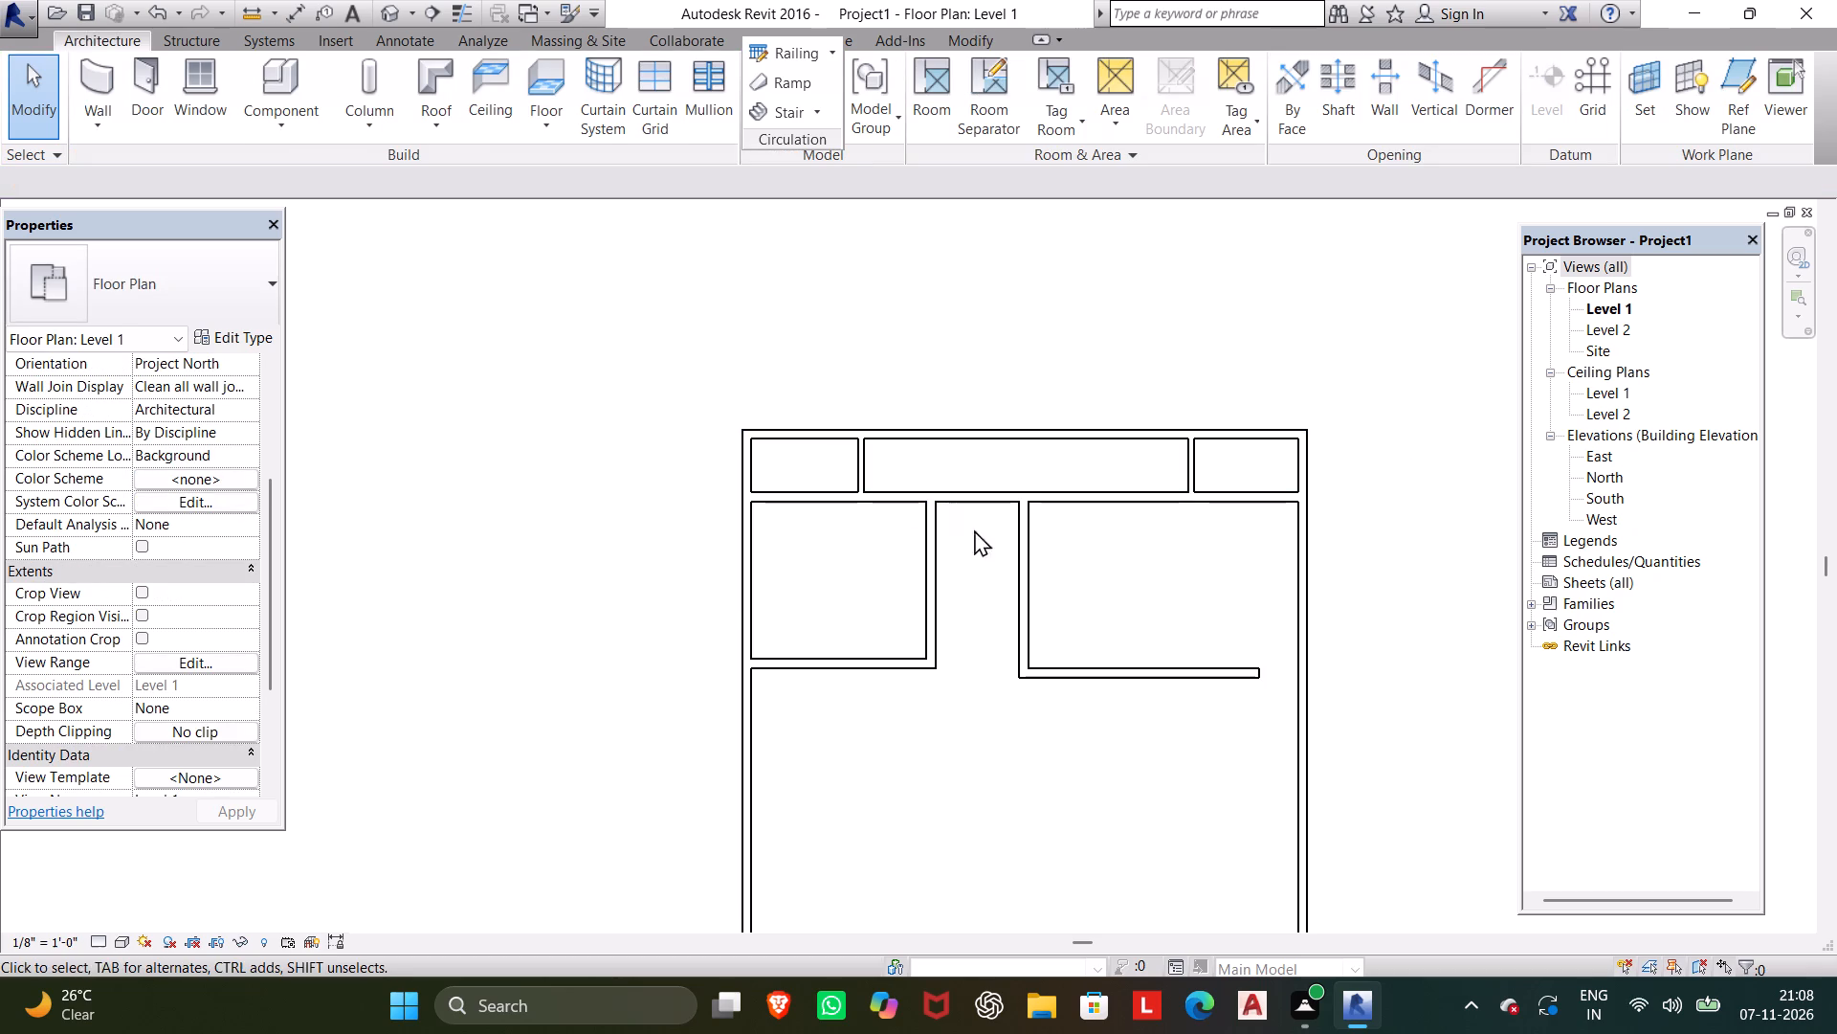
{"action": "left_click", "coordinate": [983, 496]}
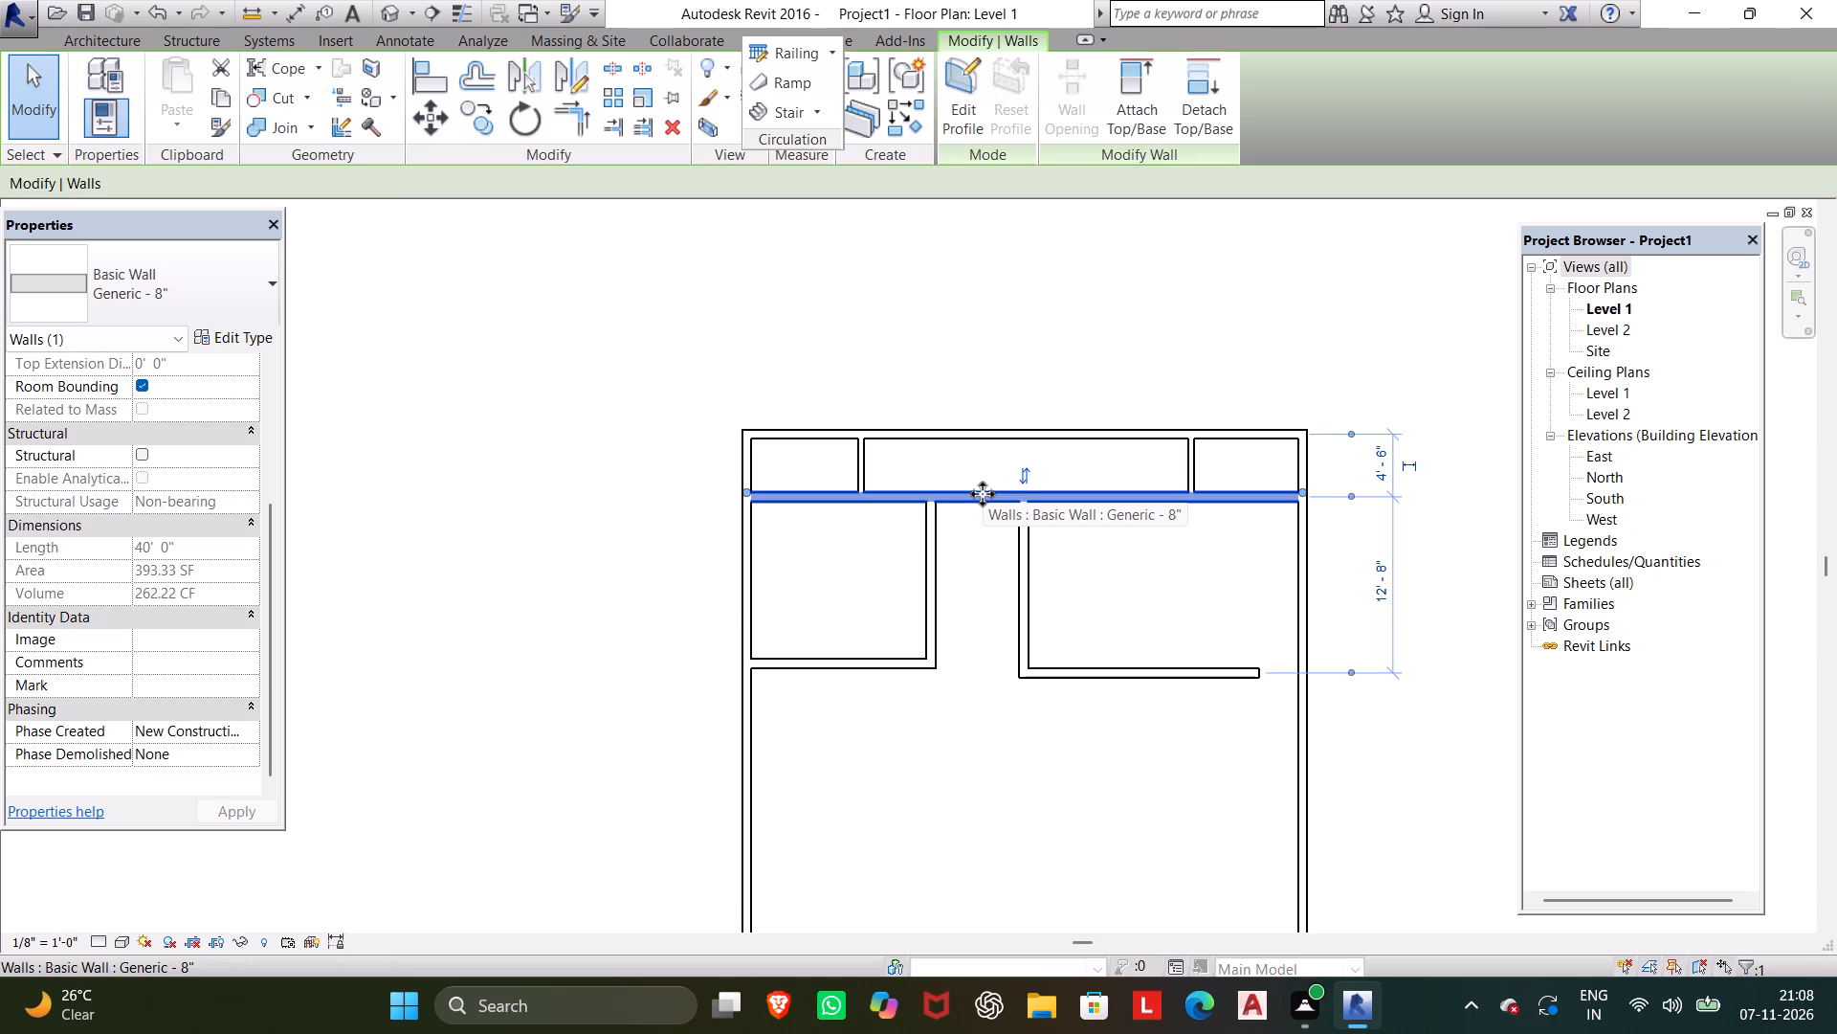
{"action": "left_click", "coordinate": [809, 651]}
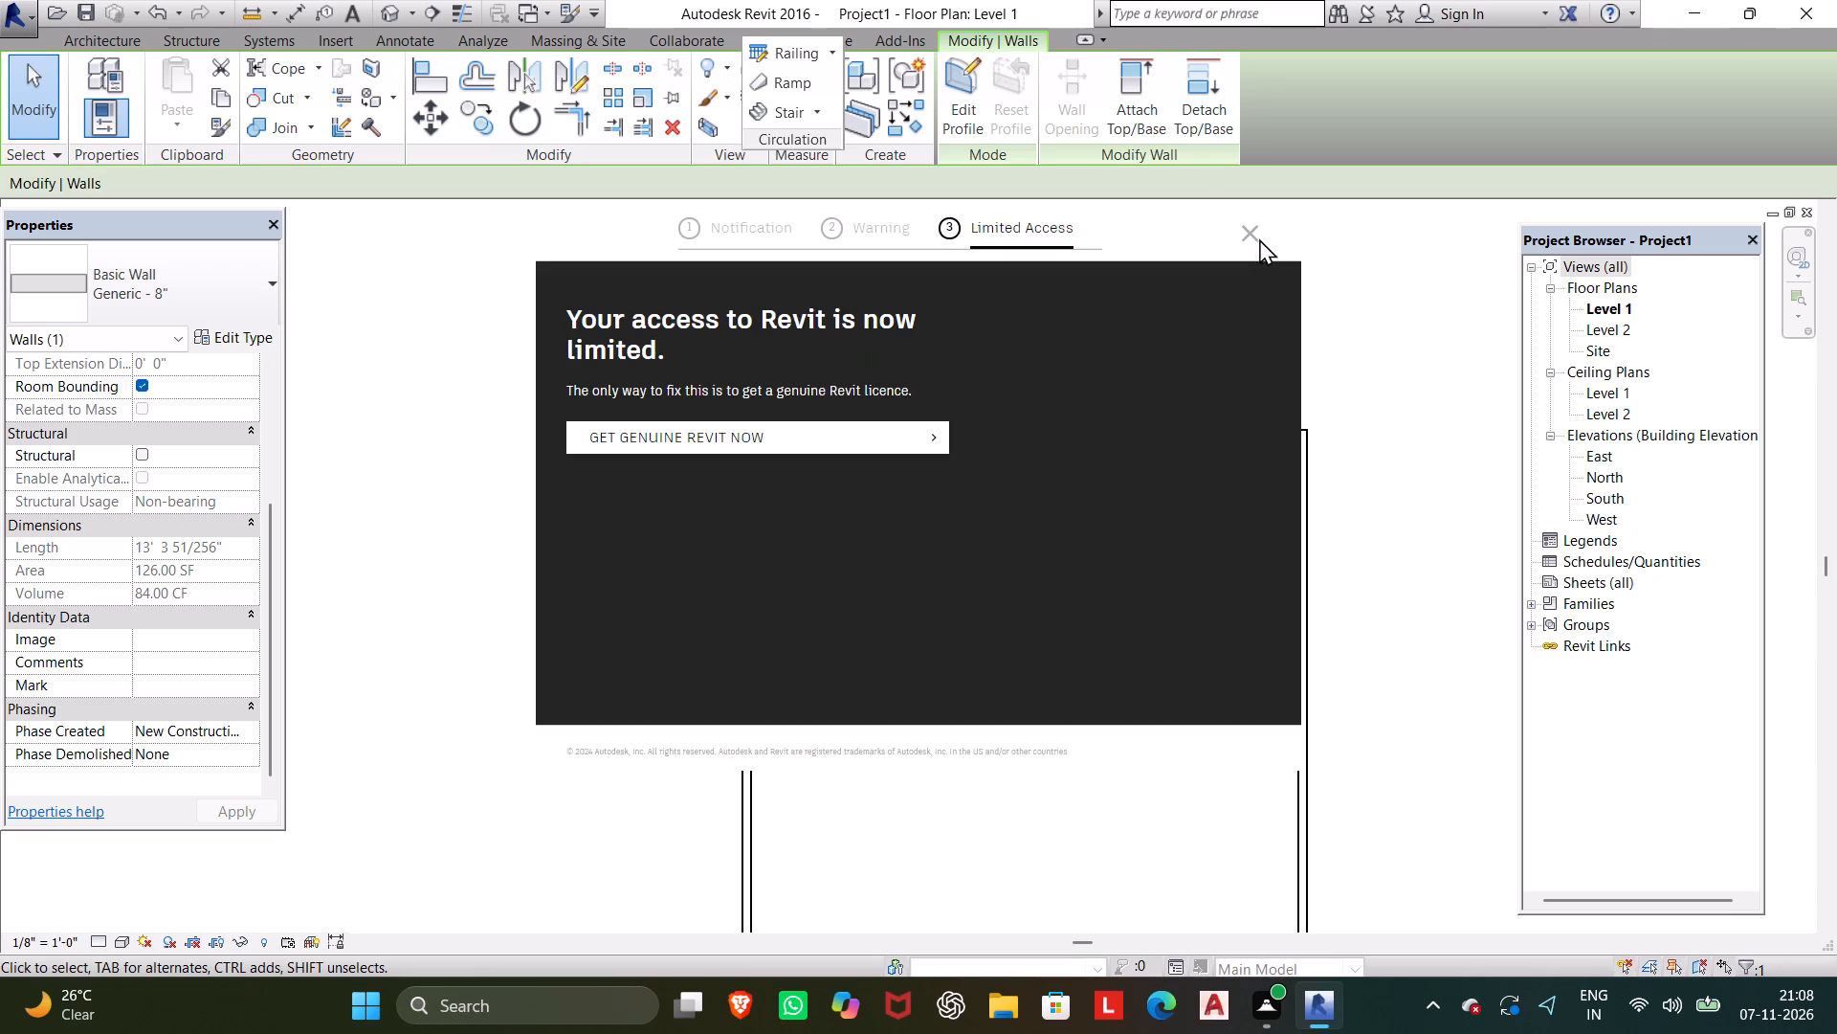
{"action": "left_click", "coordinate": [1254, 229]}
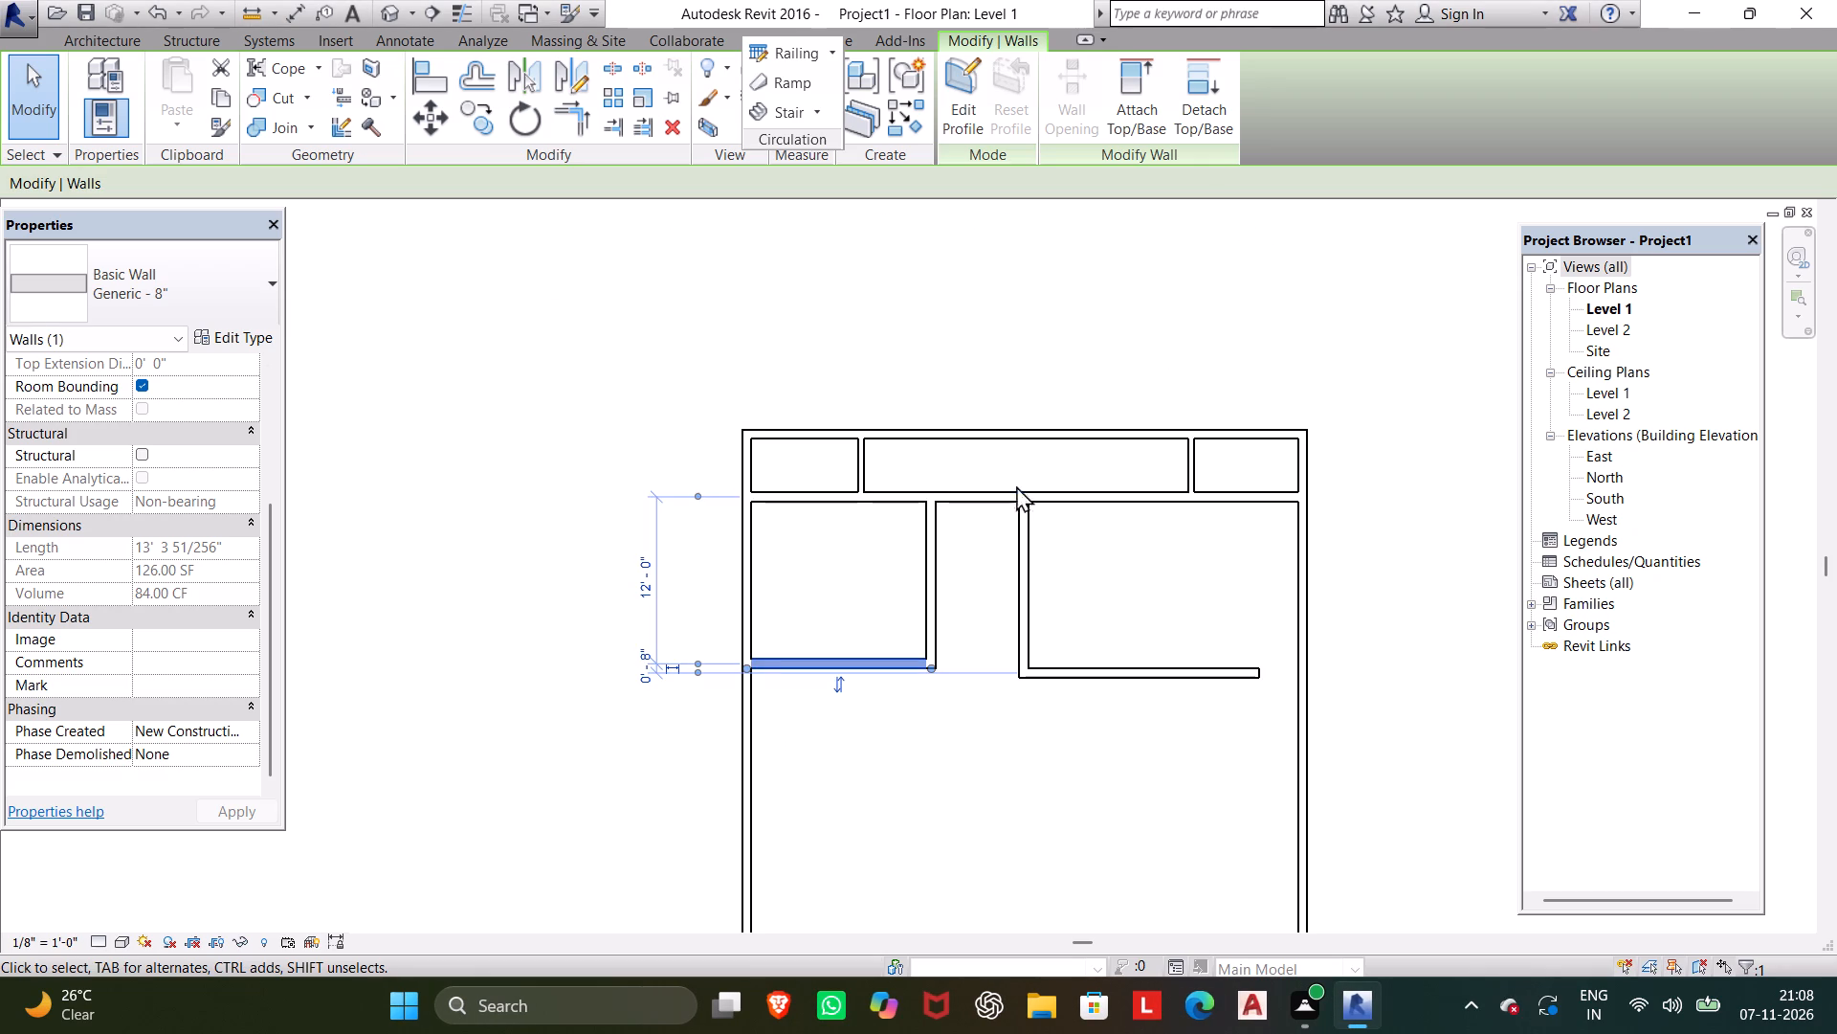
Set the distance from the northwest room's east wall to the parallel wall east of it to 7'.
{"action": "left_click", "coordinate": [927, 582]}
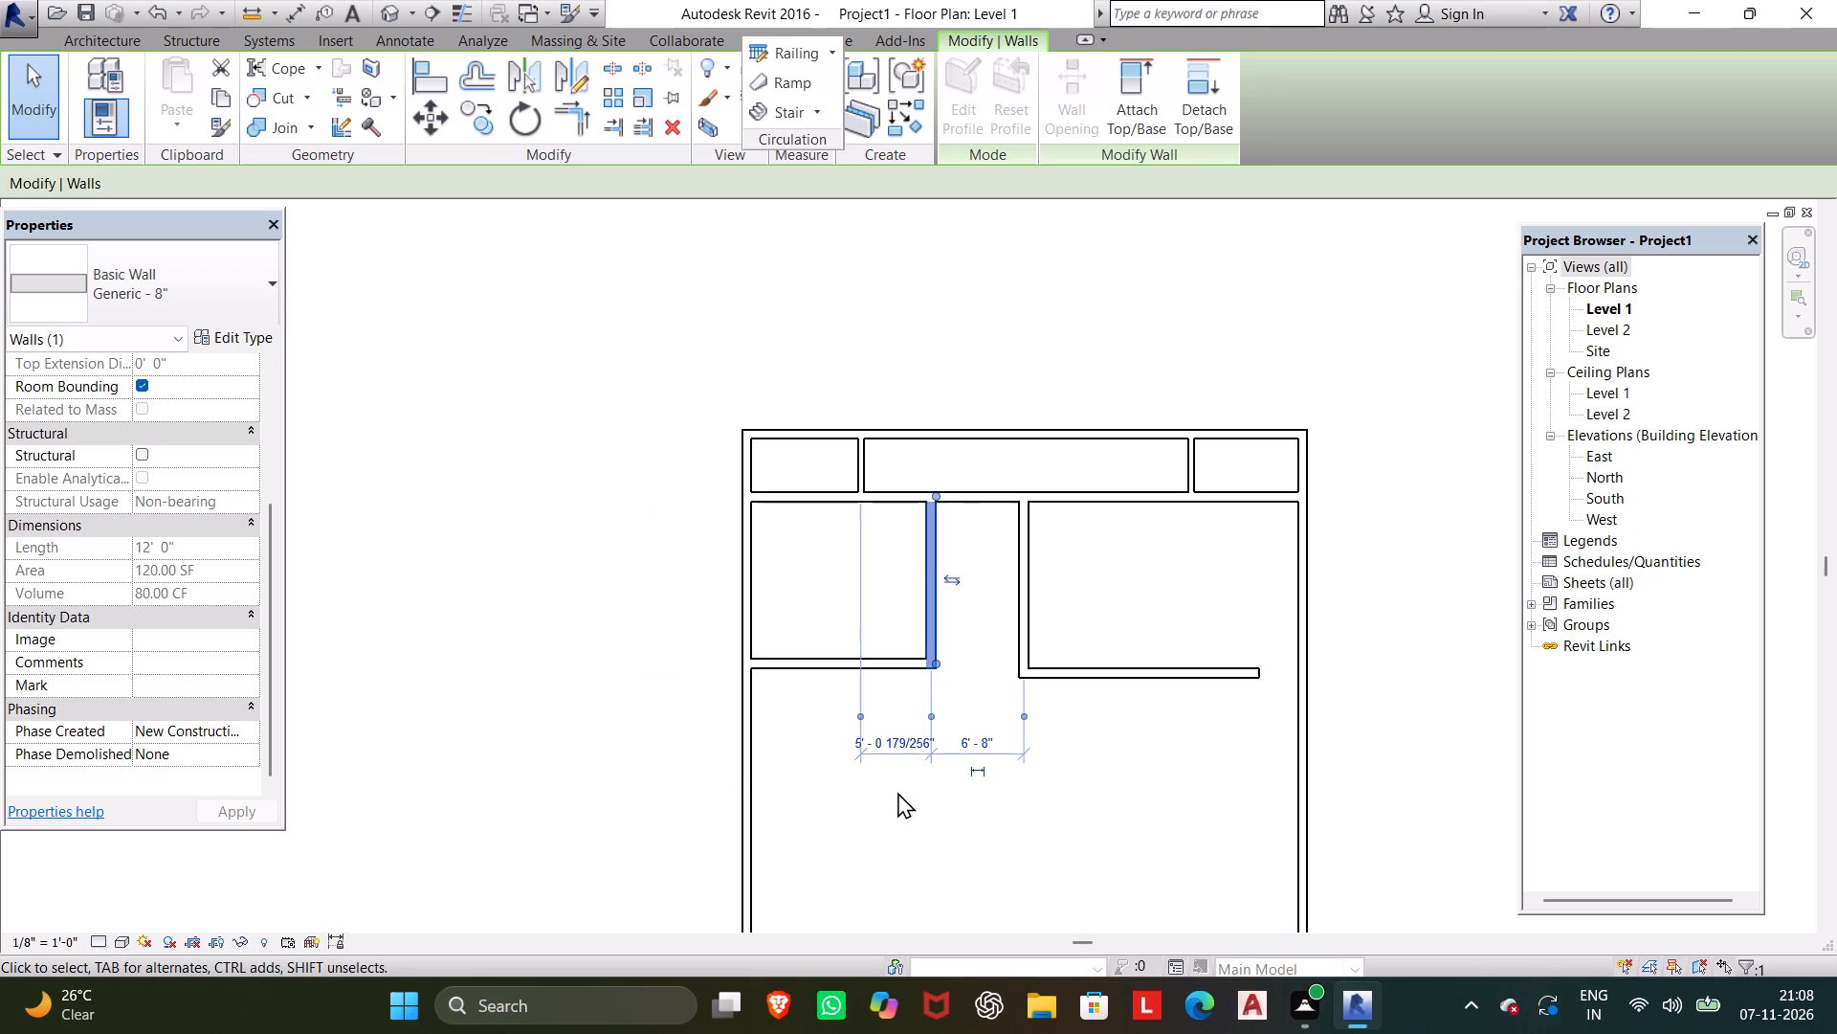
{"action": "left_click", "coordinate": [985, 740]}
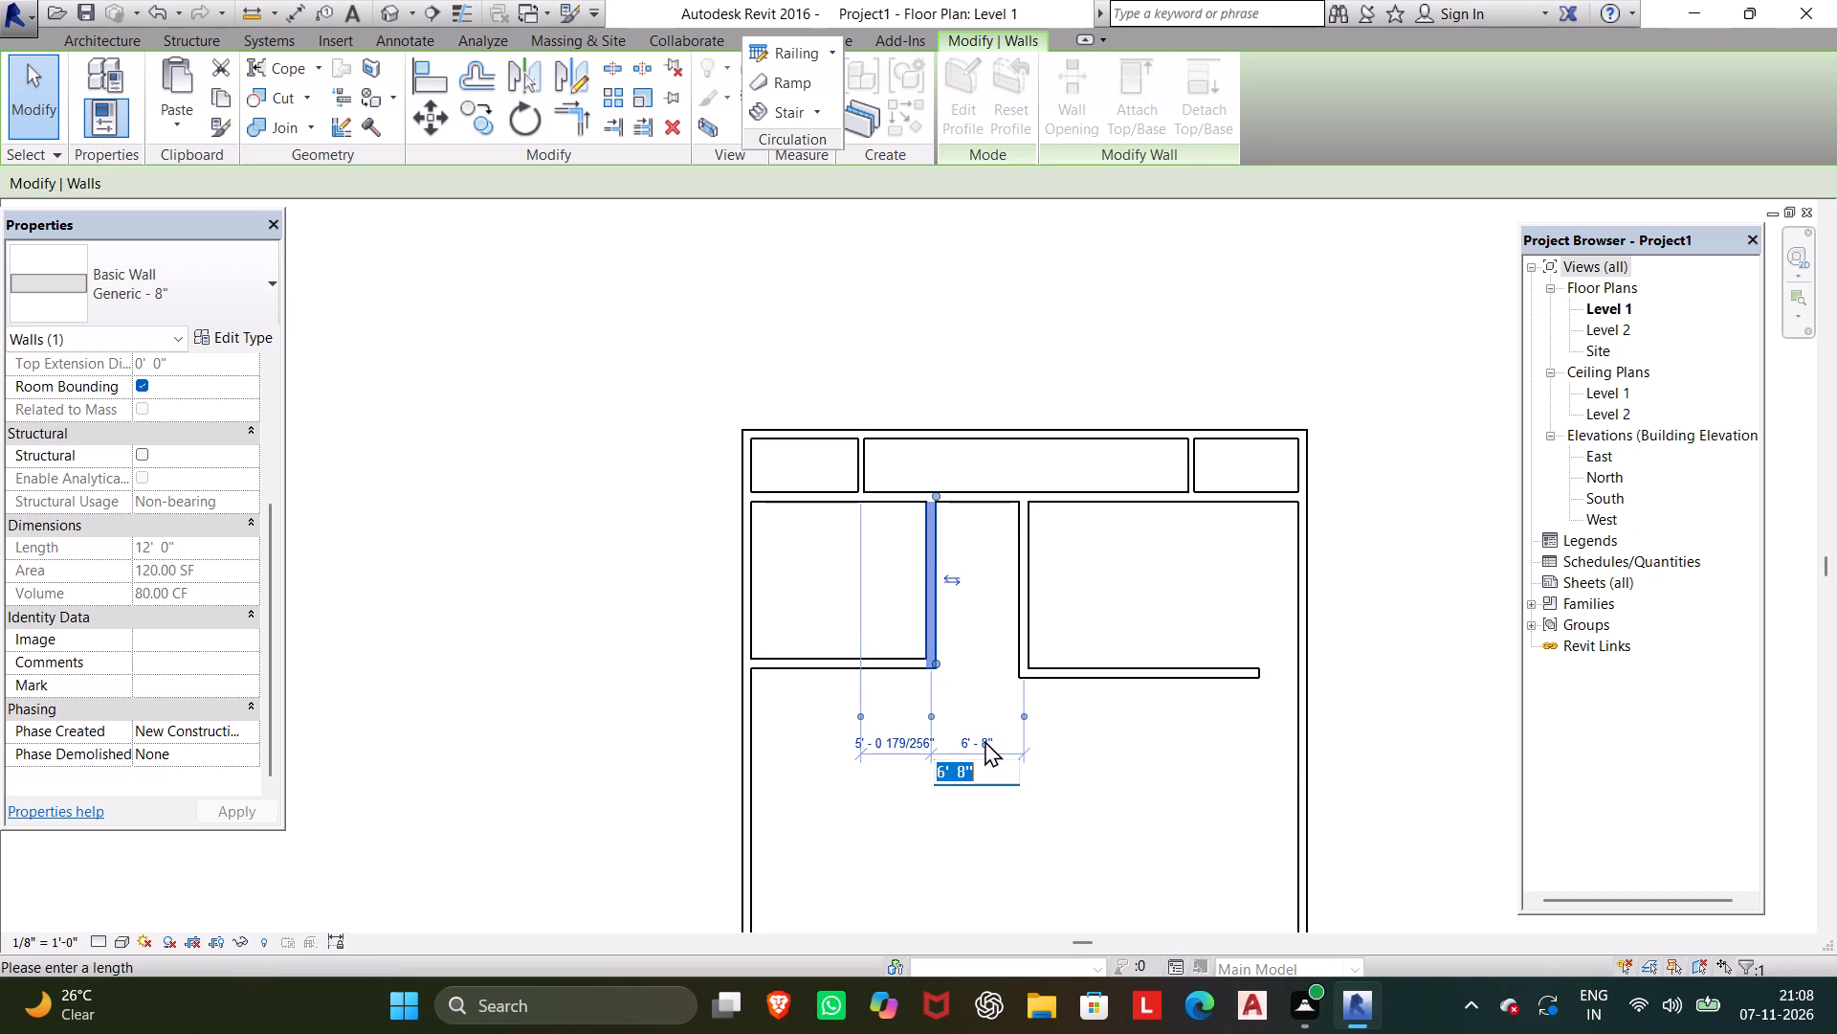
{"action": "left_click", "coordinate": [938, 838]}
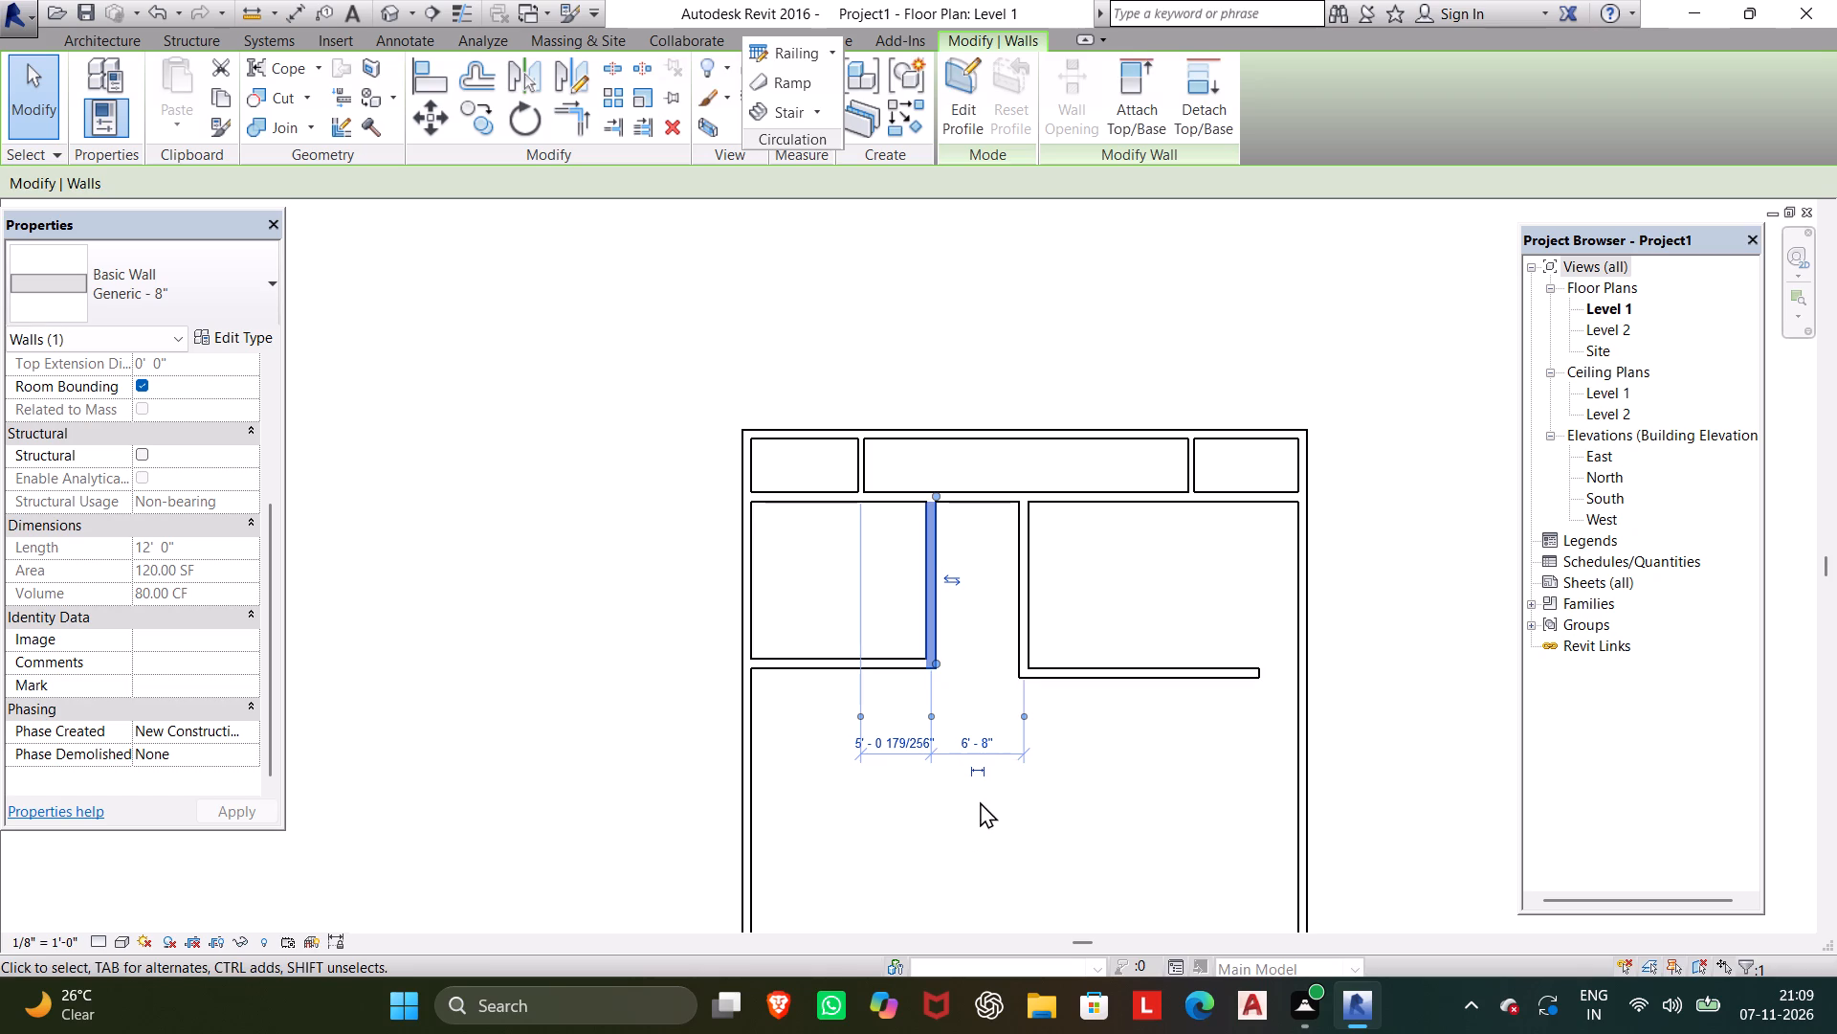
{"action": "left_click", "coordinate": [999, 734]}
{"action": "key", "text": "7"}
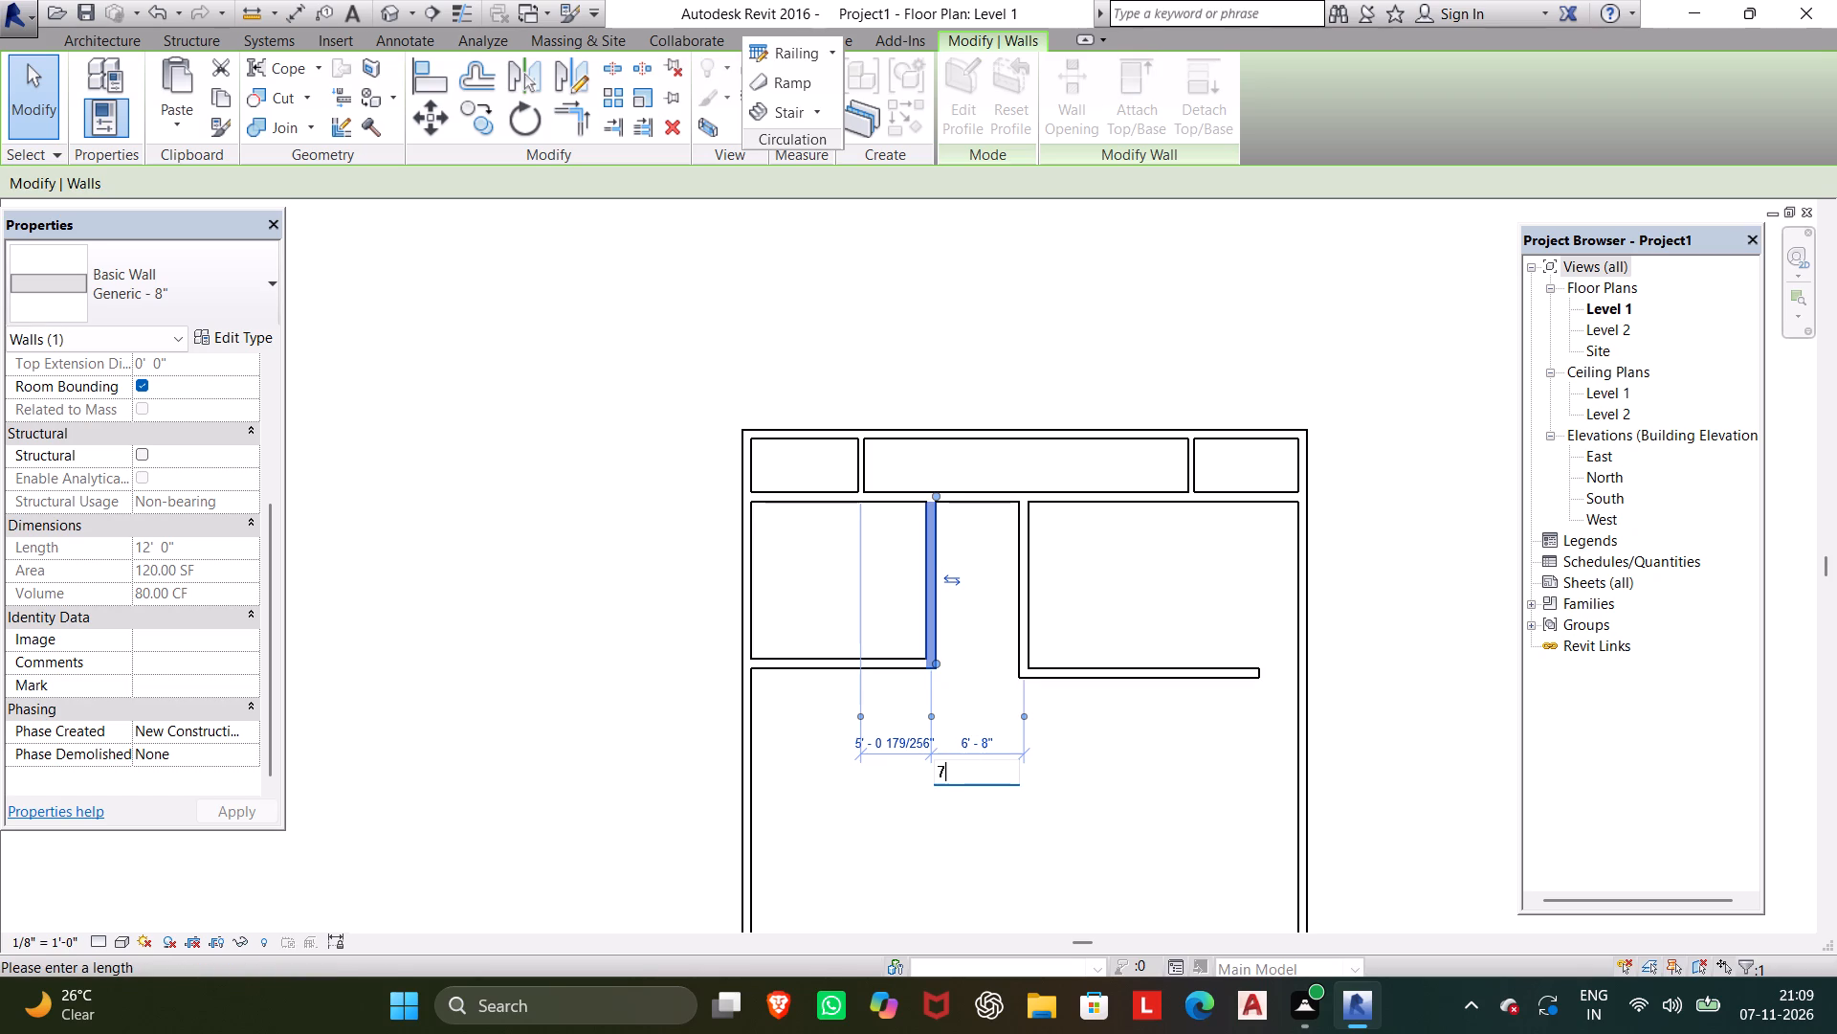
{"action": "key", "text": "apostrophe"}
{"action": "key", "text": "Return"}
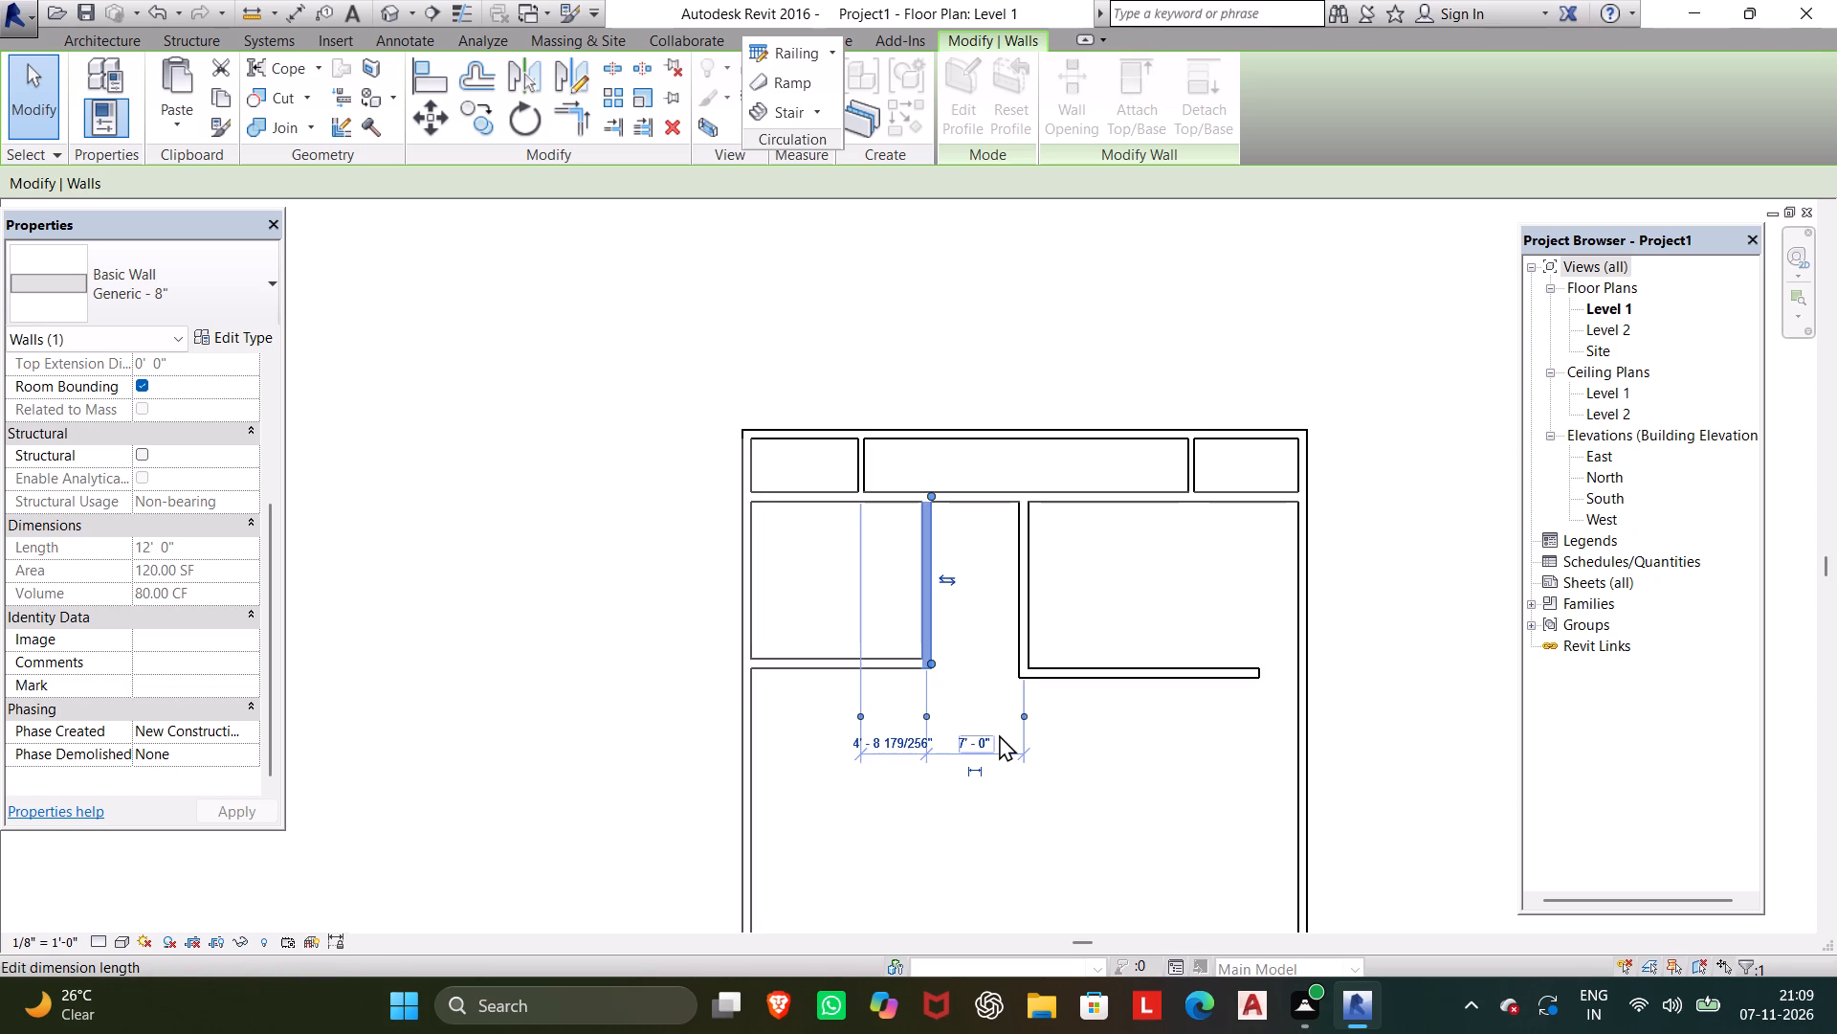
{"action": "key", "text": "Escape"}
Check the dimensions of the two parallel walls beside the passage and of the northwest room's south wall.
{"action": "left_click", "coordinate": [1019, 575]}
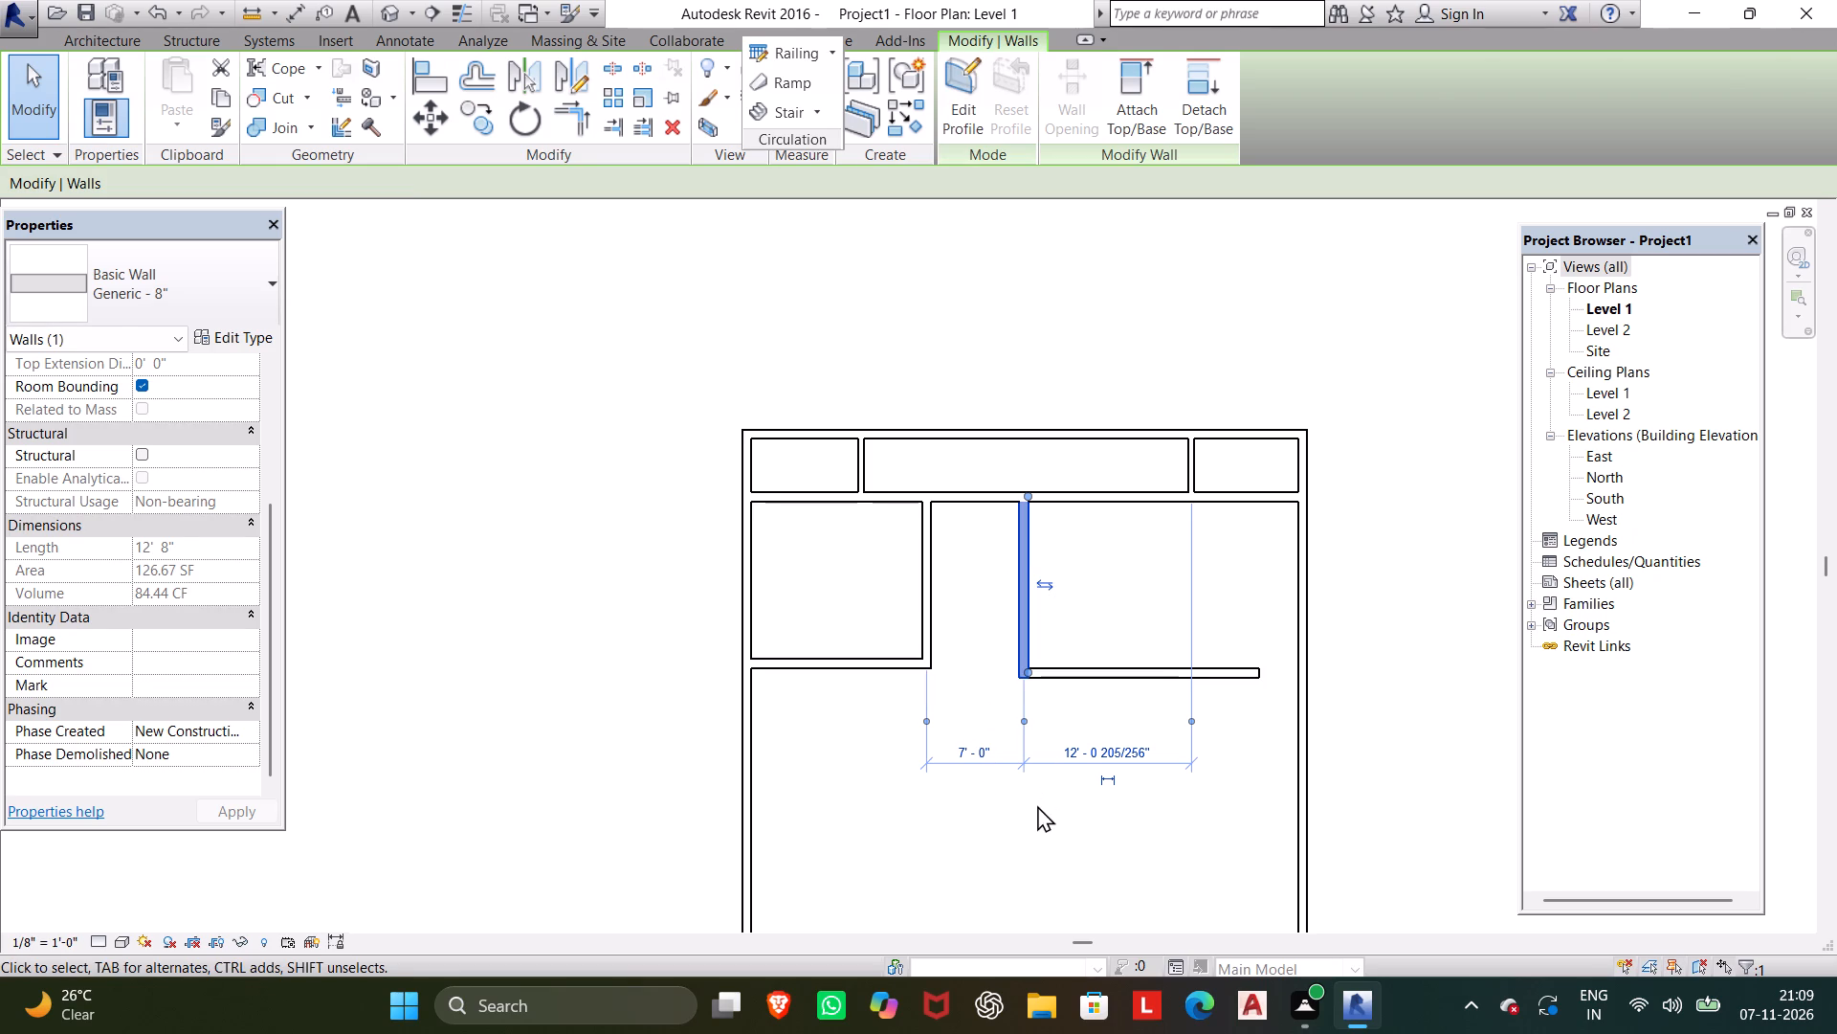
{"action": "key", "text": "Escape"}
{"action": "left_click", "coordinate": [933, 586]}
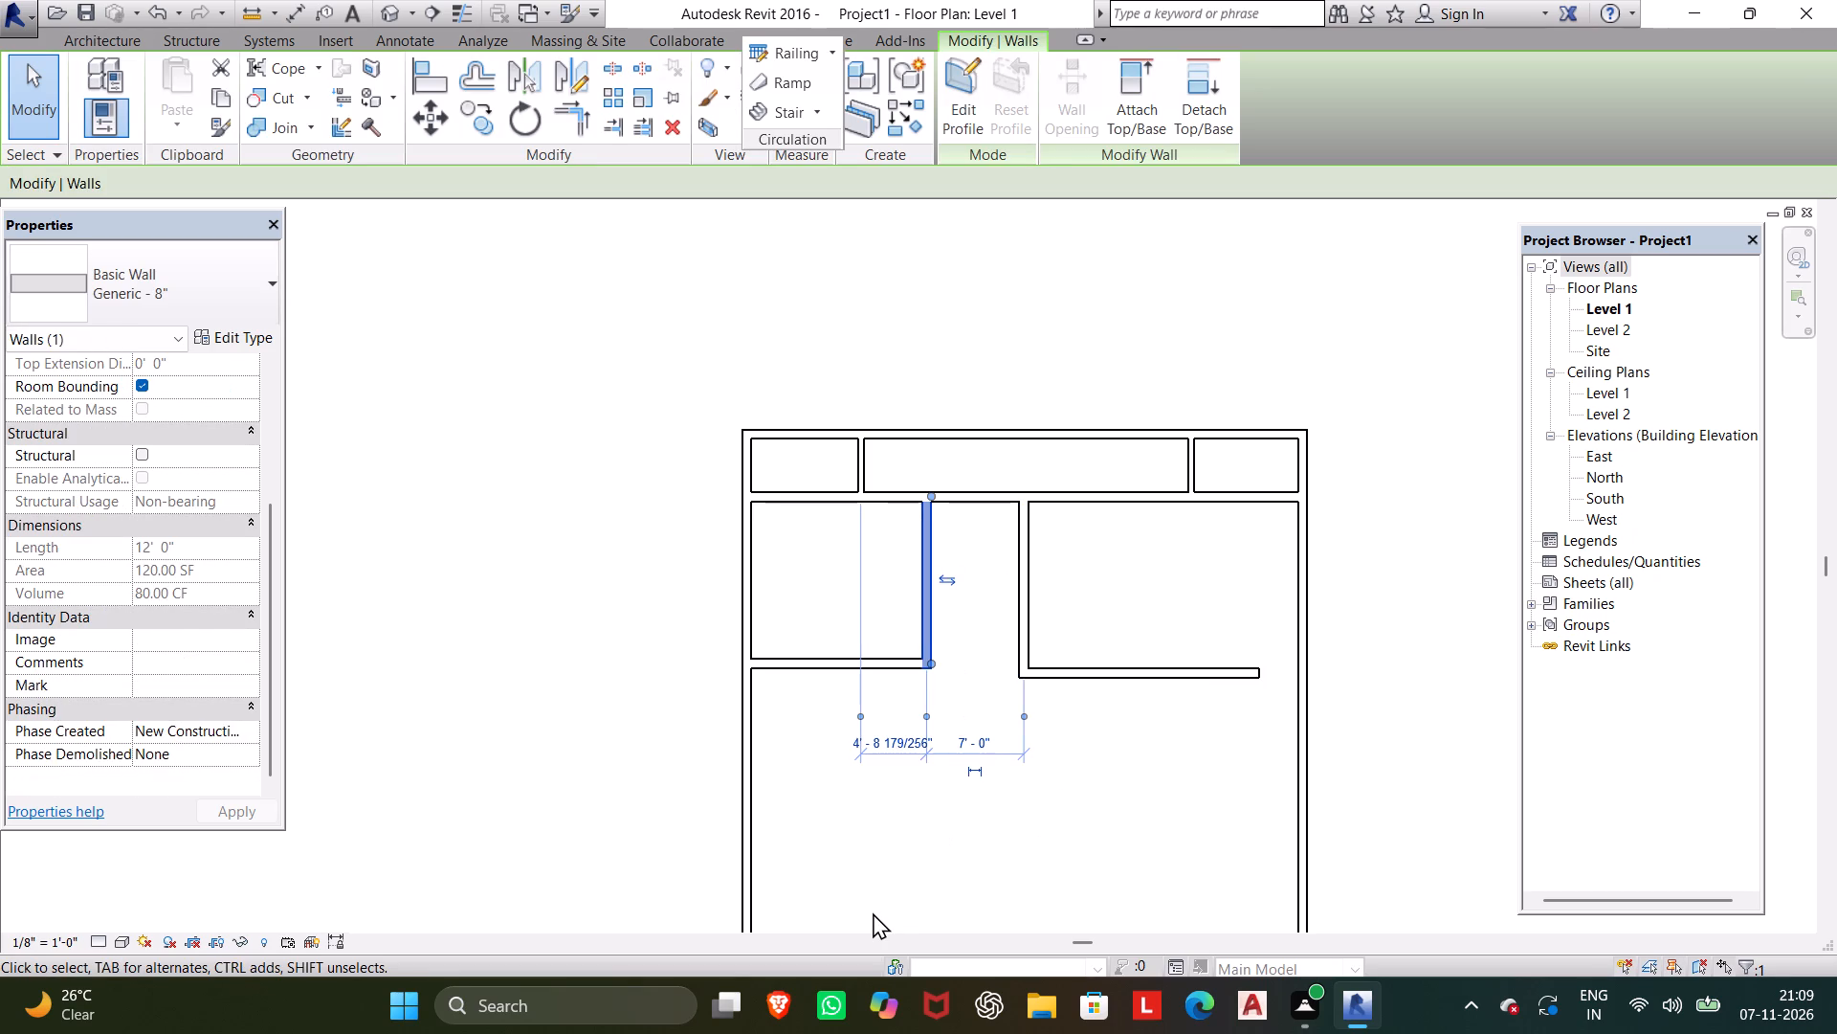
{"action": "key", "text": "Escape"}
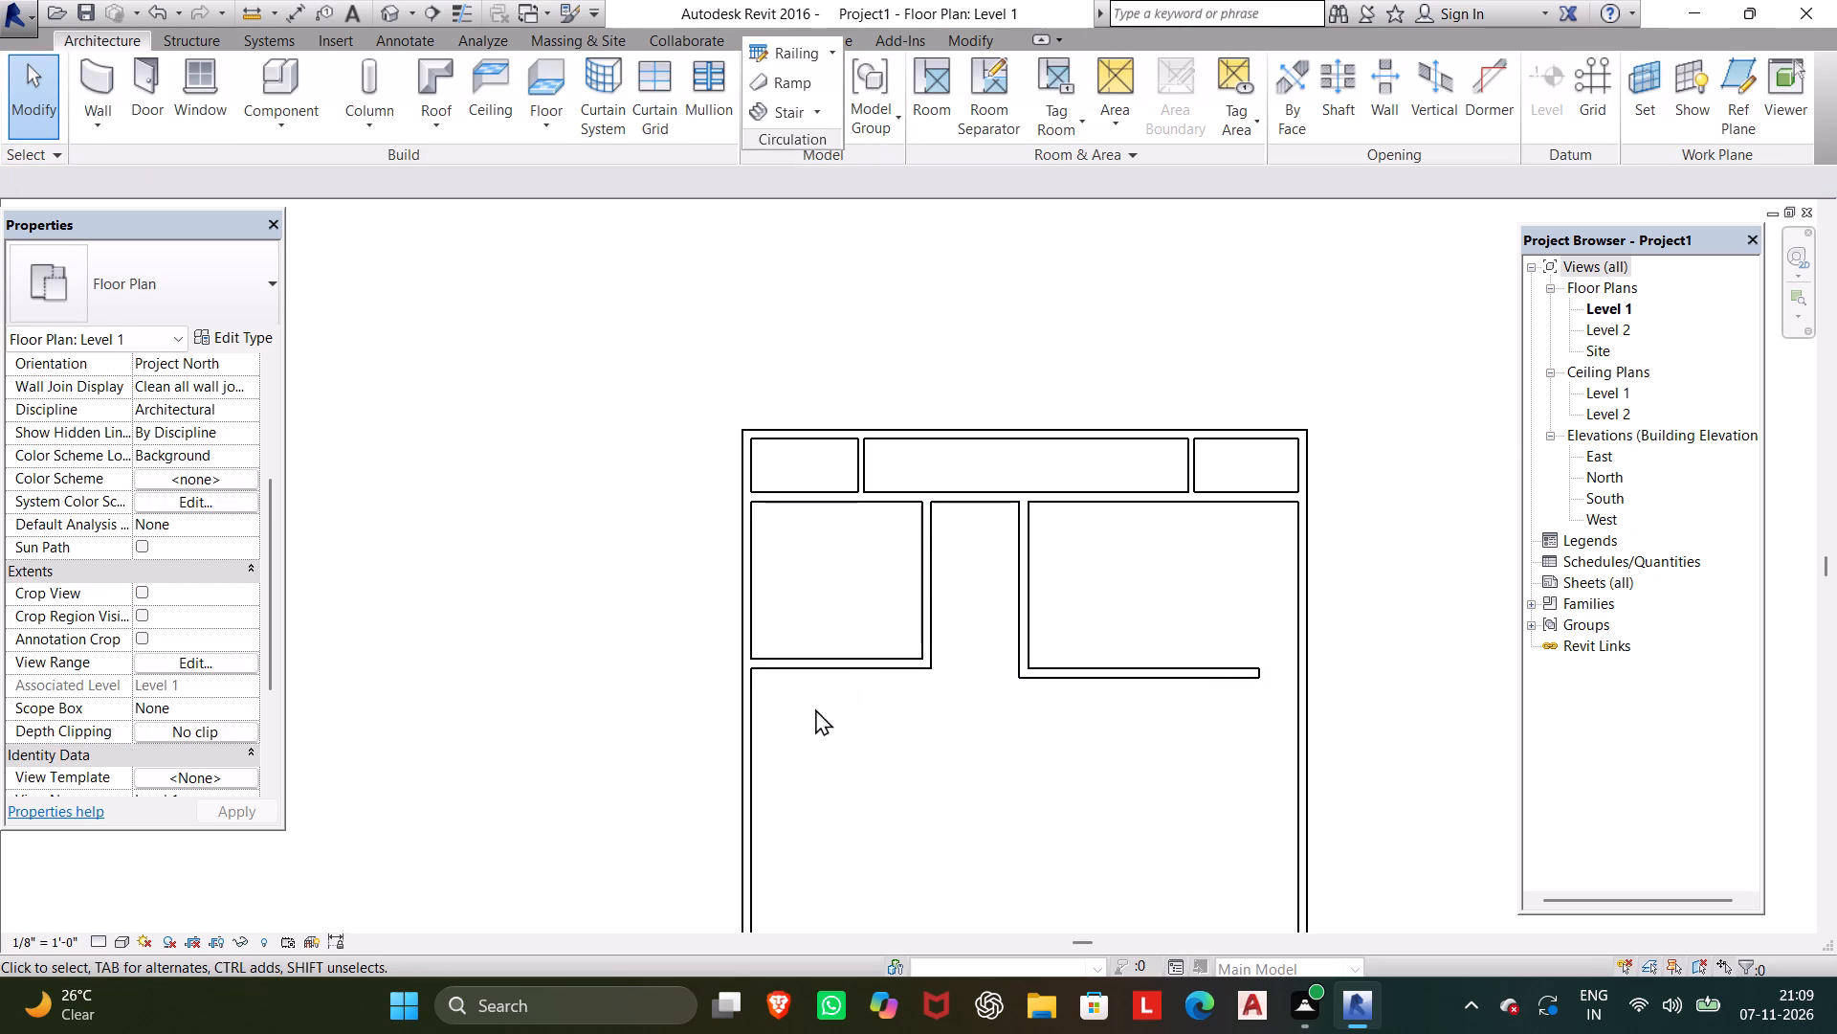
{"action": "left_click", "coordinate": [847, 670]}
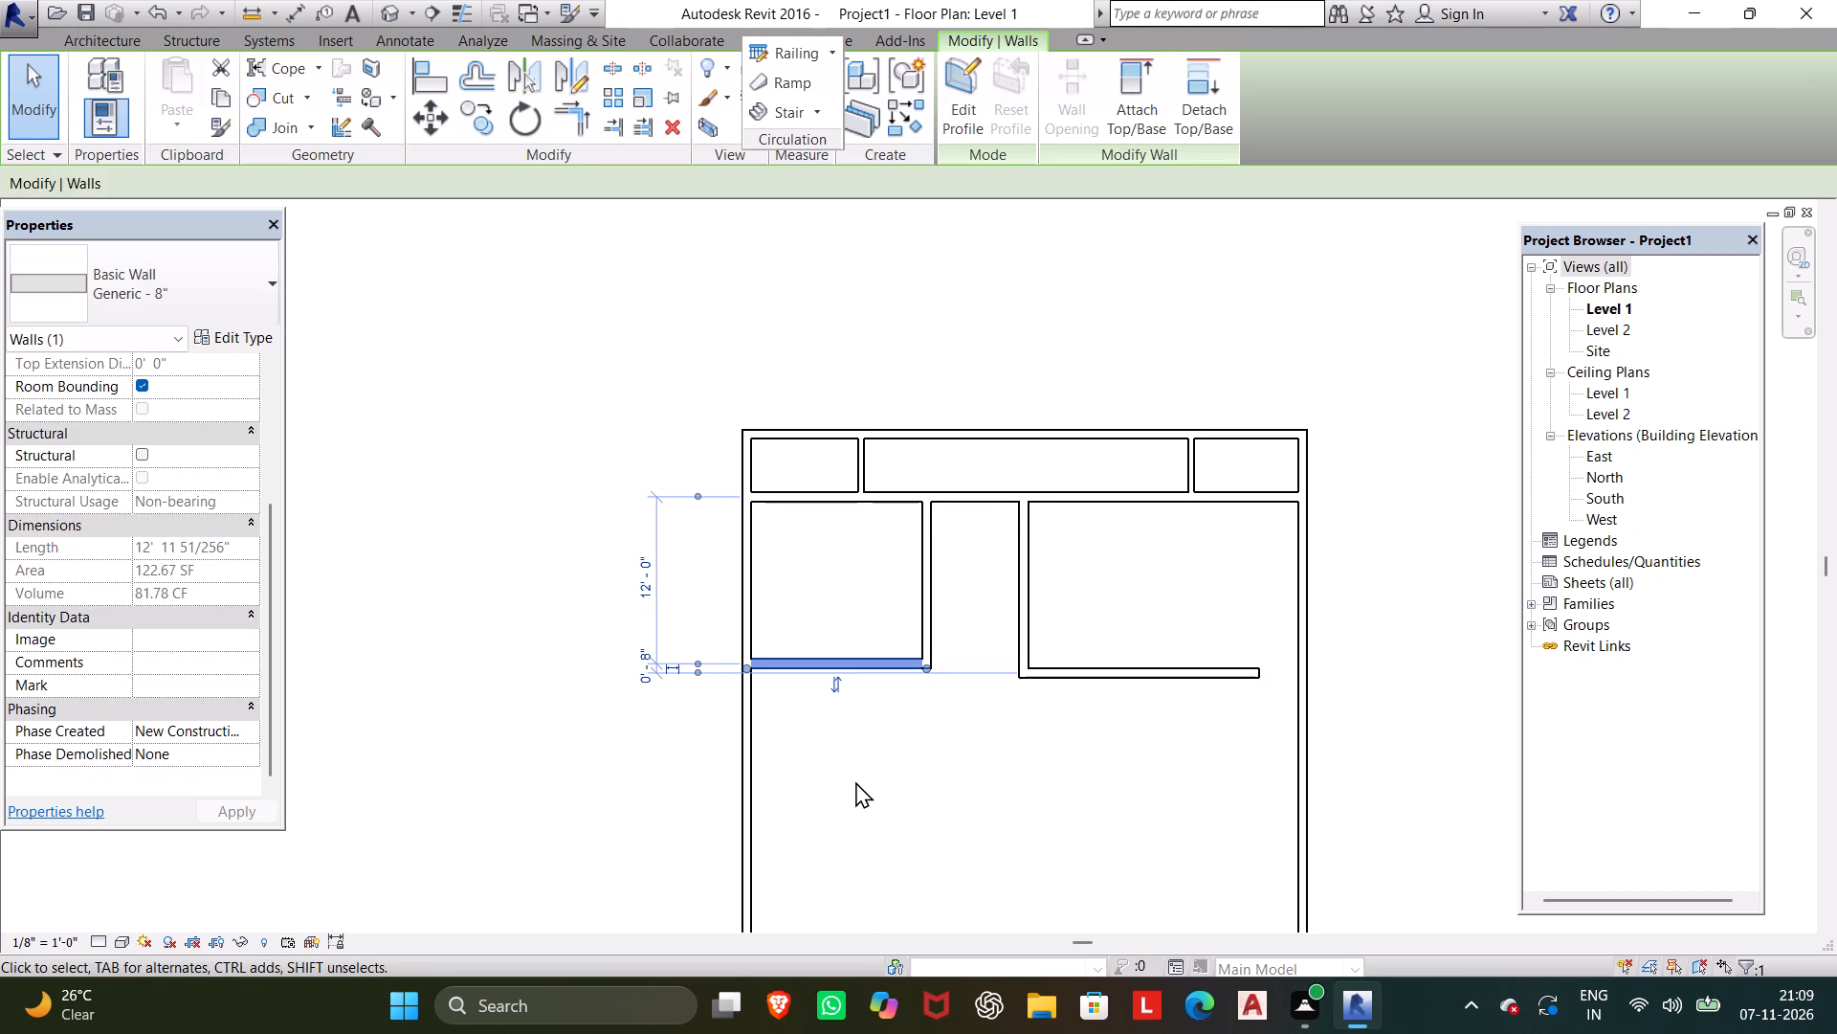
{"action": "key", "text": "Escape"}
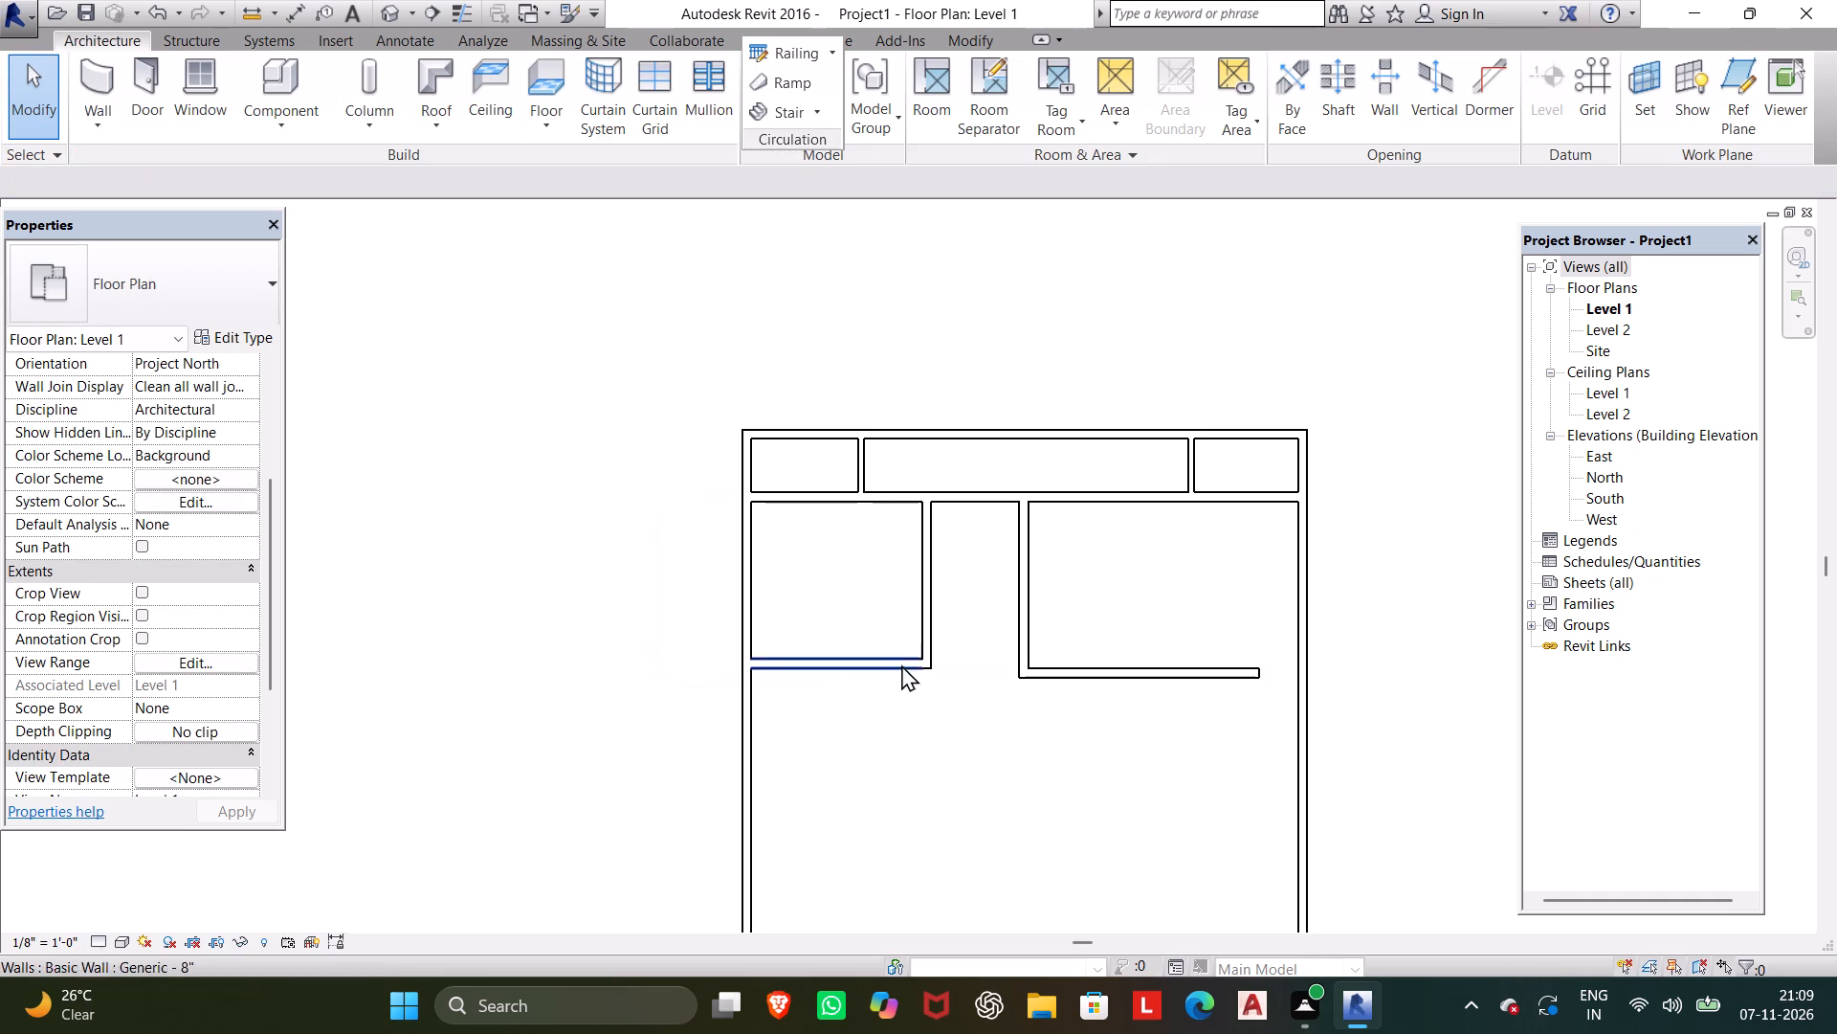
{"action": "left_click", "coordinate": [938, 579]}
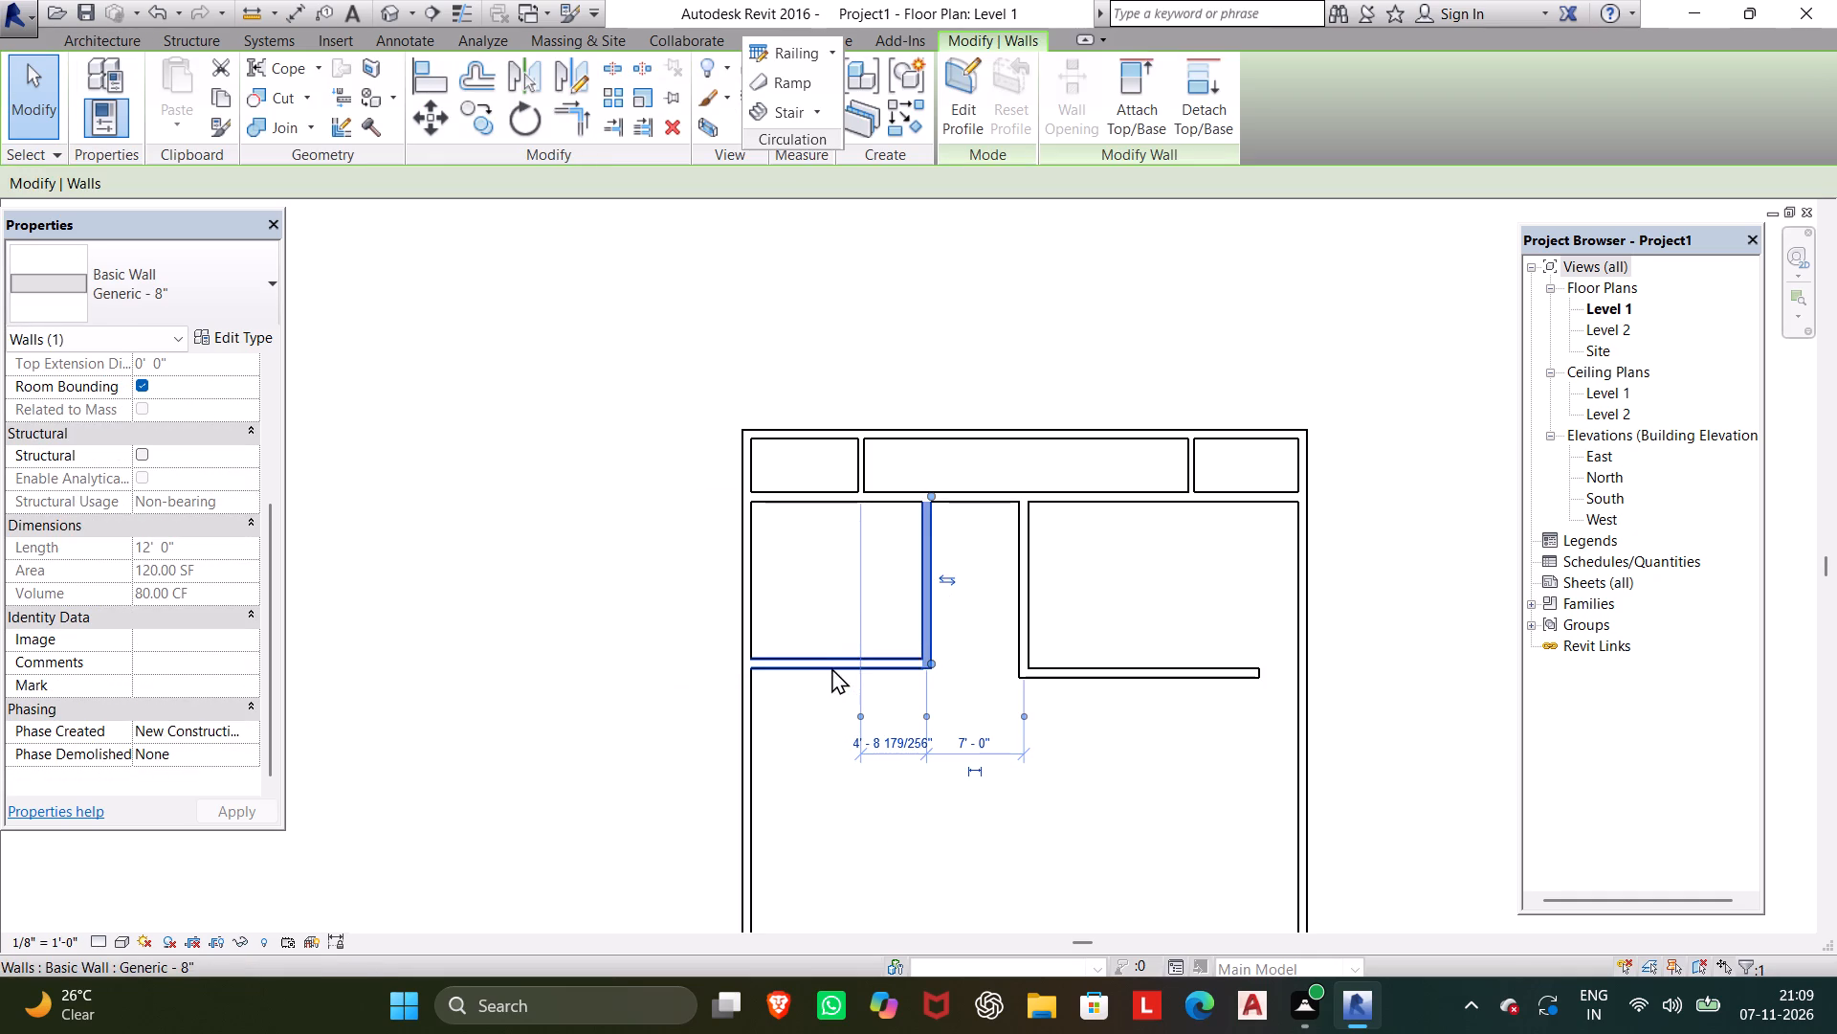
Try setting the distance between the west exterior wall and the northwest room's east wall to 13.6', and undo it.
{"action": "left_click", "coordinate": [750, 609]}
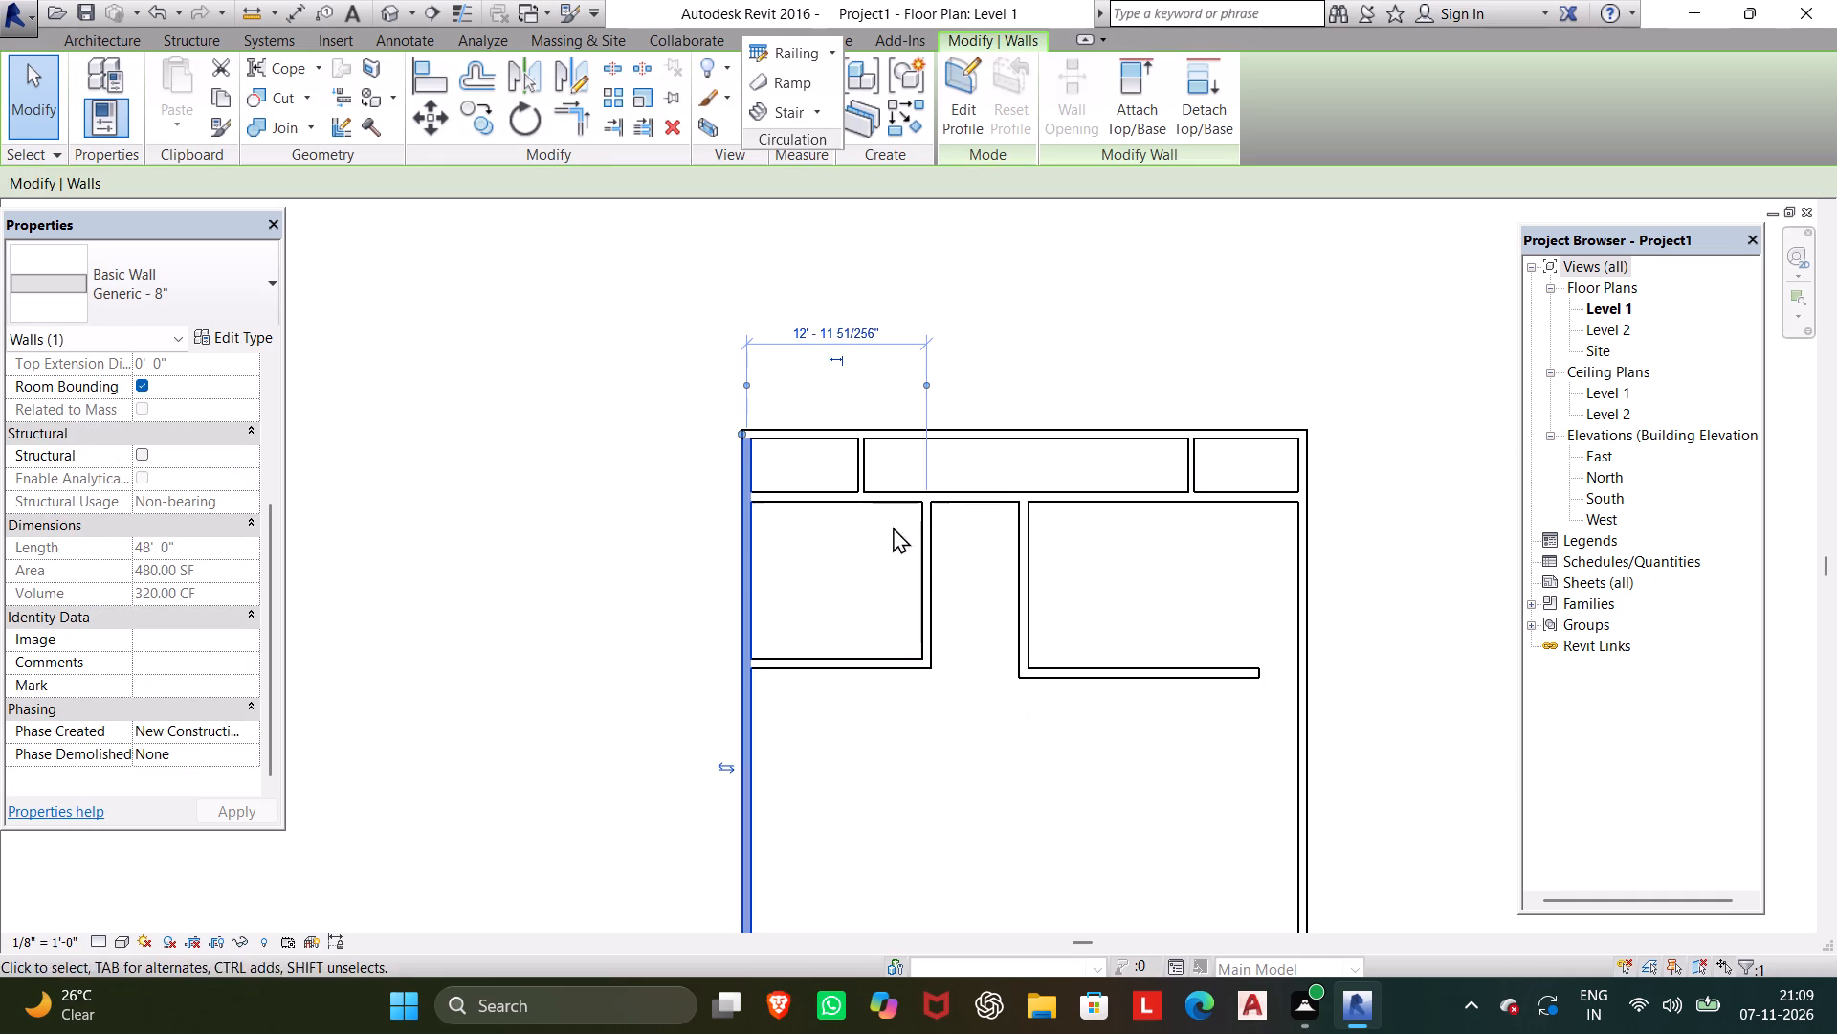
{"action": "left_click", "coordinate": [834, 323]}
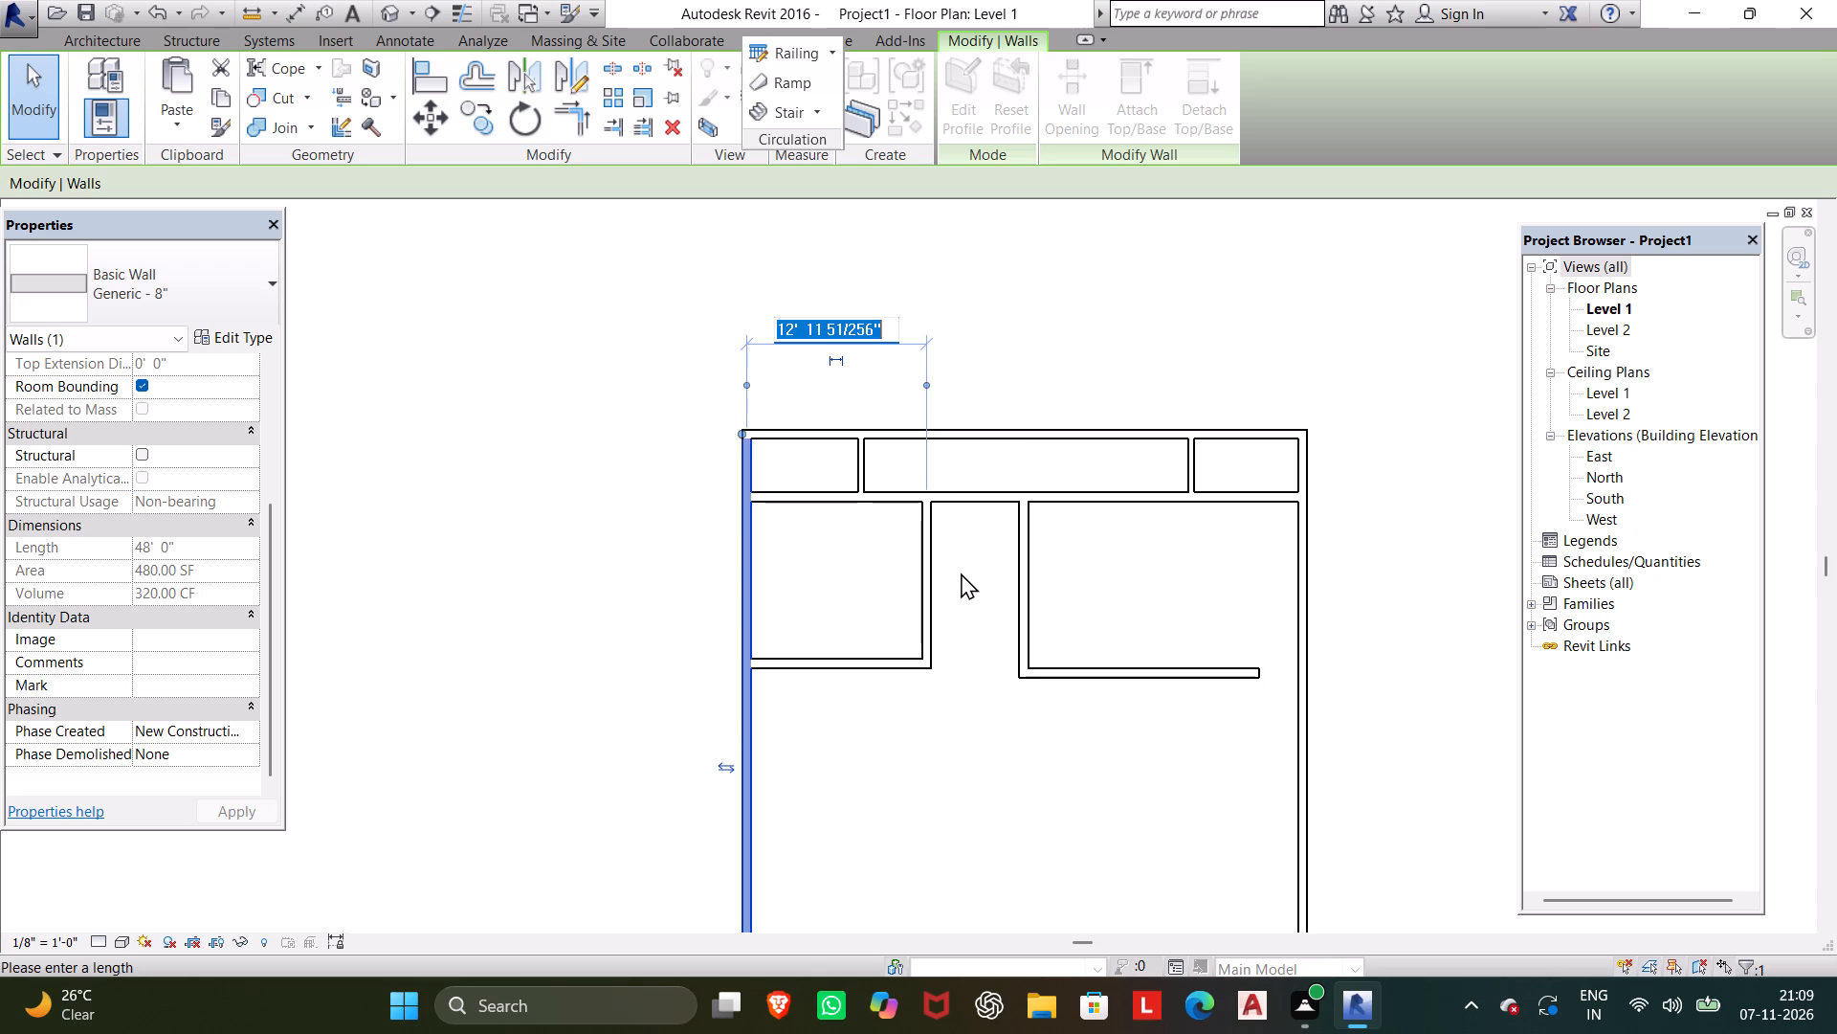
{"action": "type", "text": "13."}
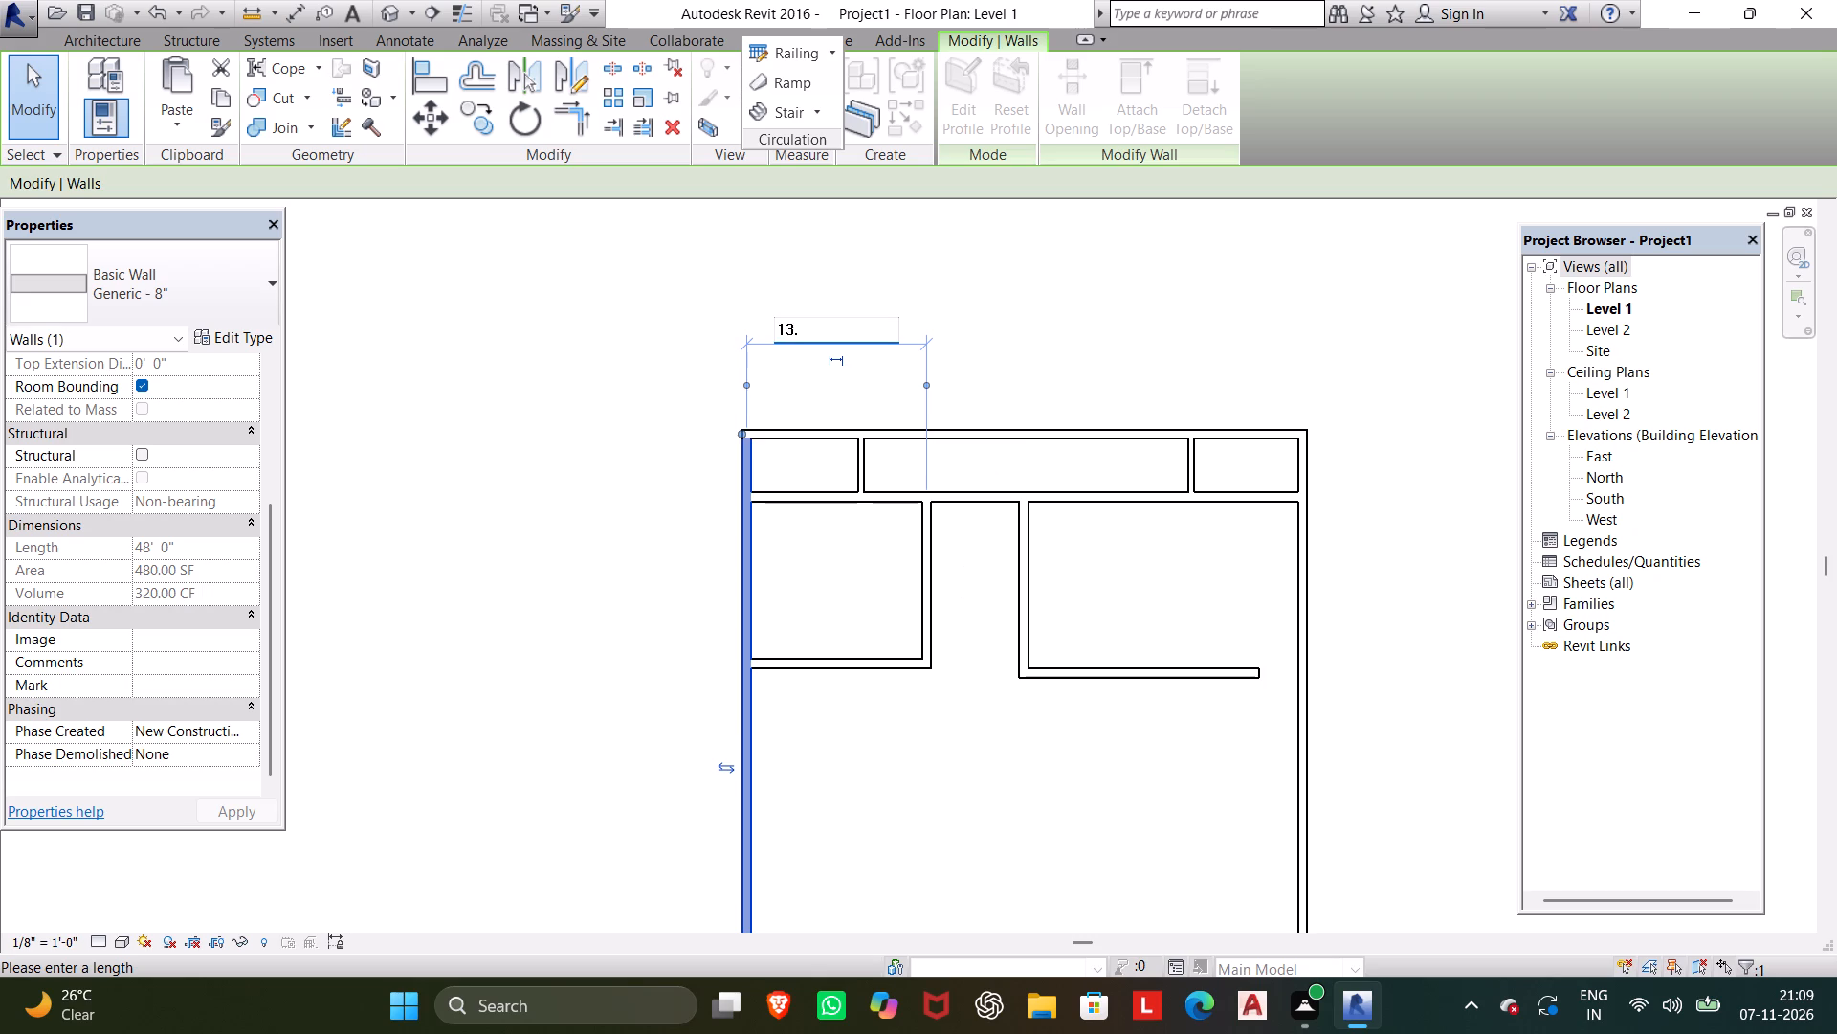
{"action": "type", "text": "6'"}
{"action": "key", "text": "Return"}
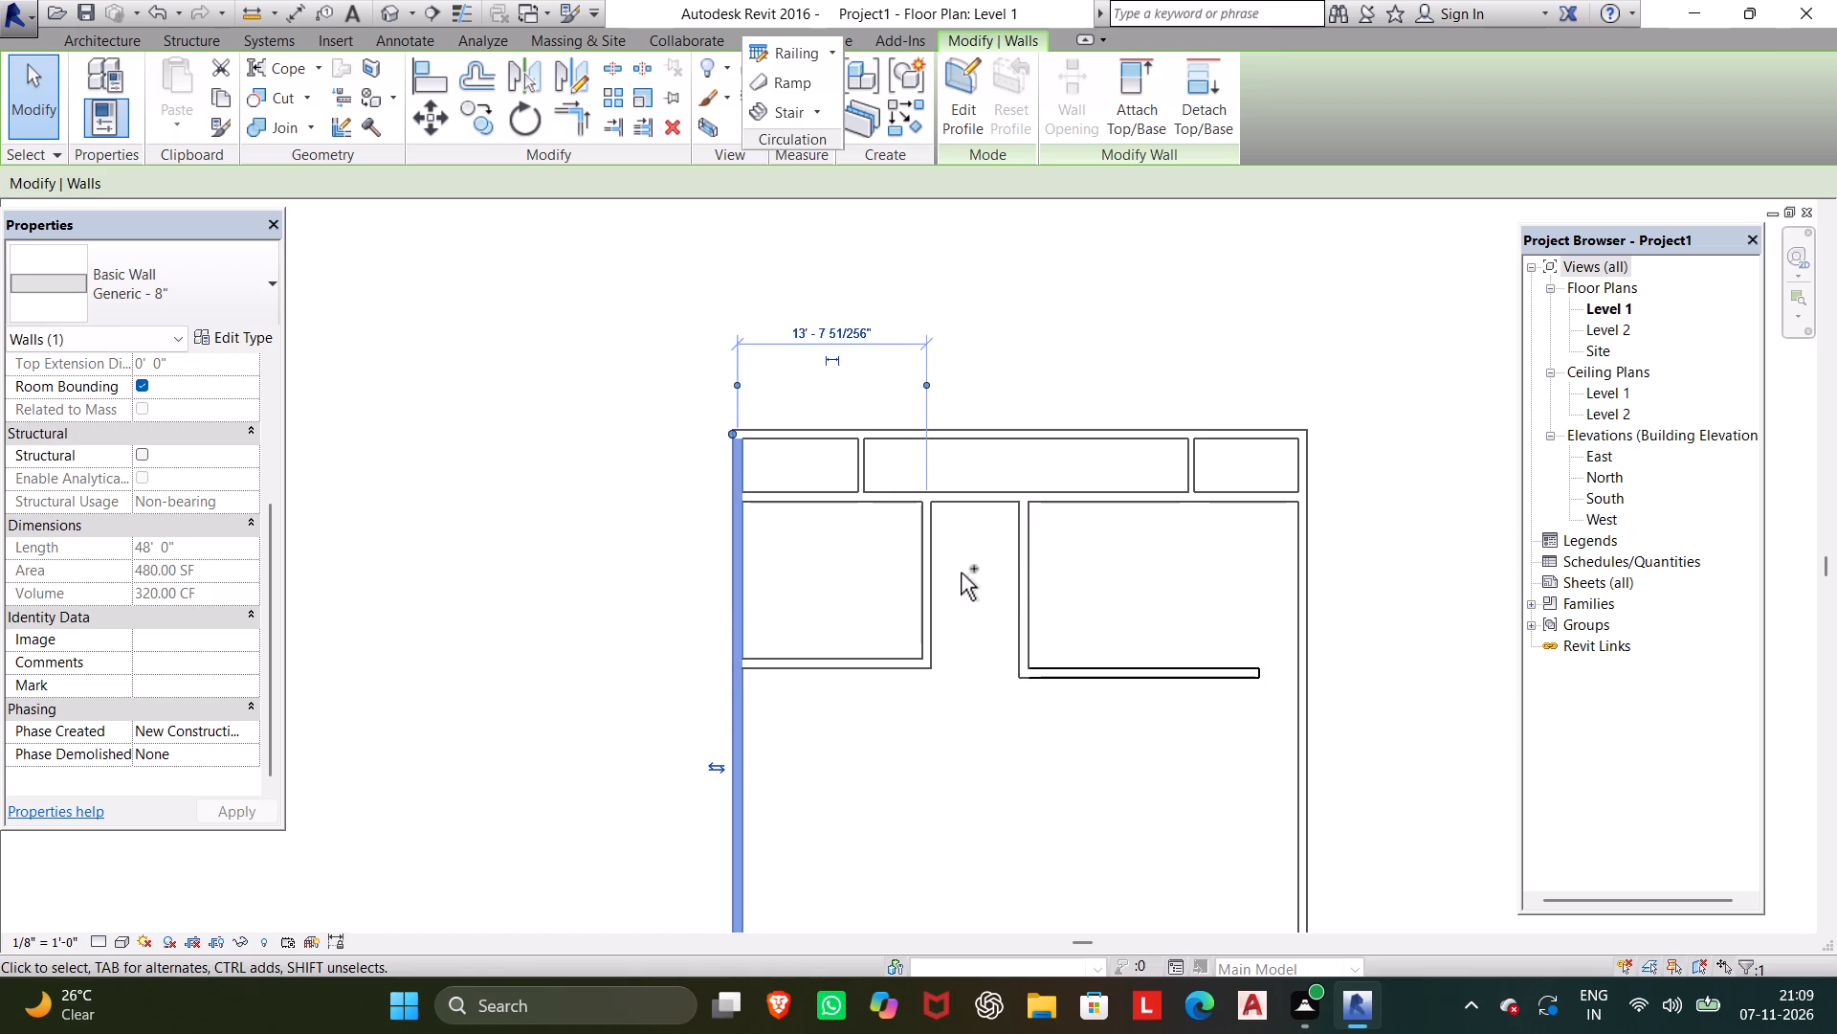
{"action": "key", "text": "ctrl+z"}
Stretch the east end of the northwest room's south wall past the corner, with a wall length of 14'.
{"action": "left_click", "coordinate": [866, 655]}
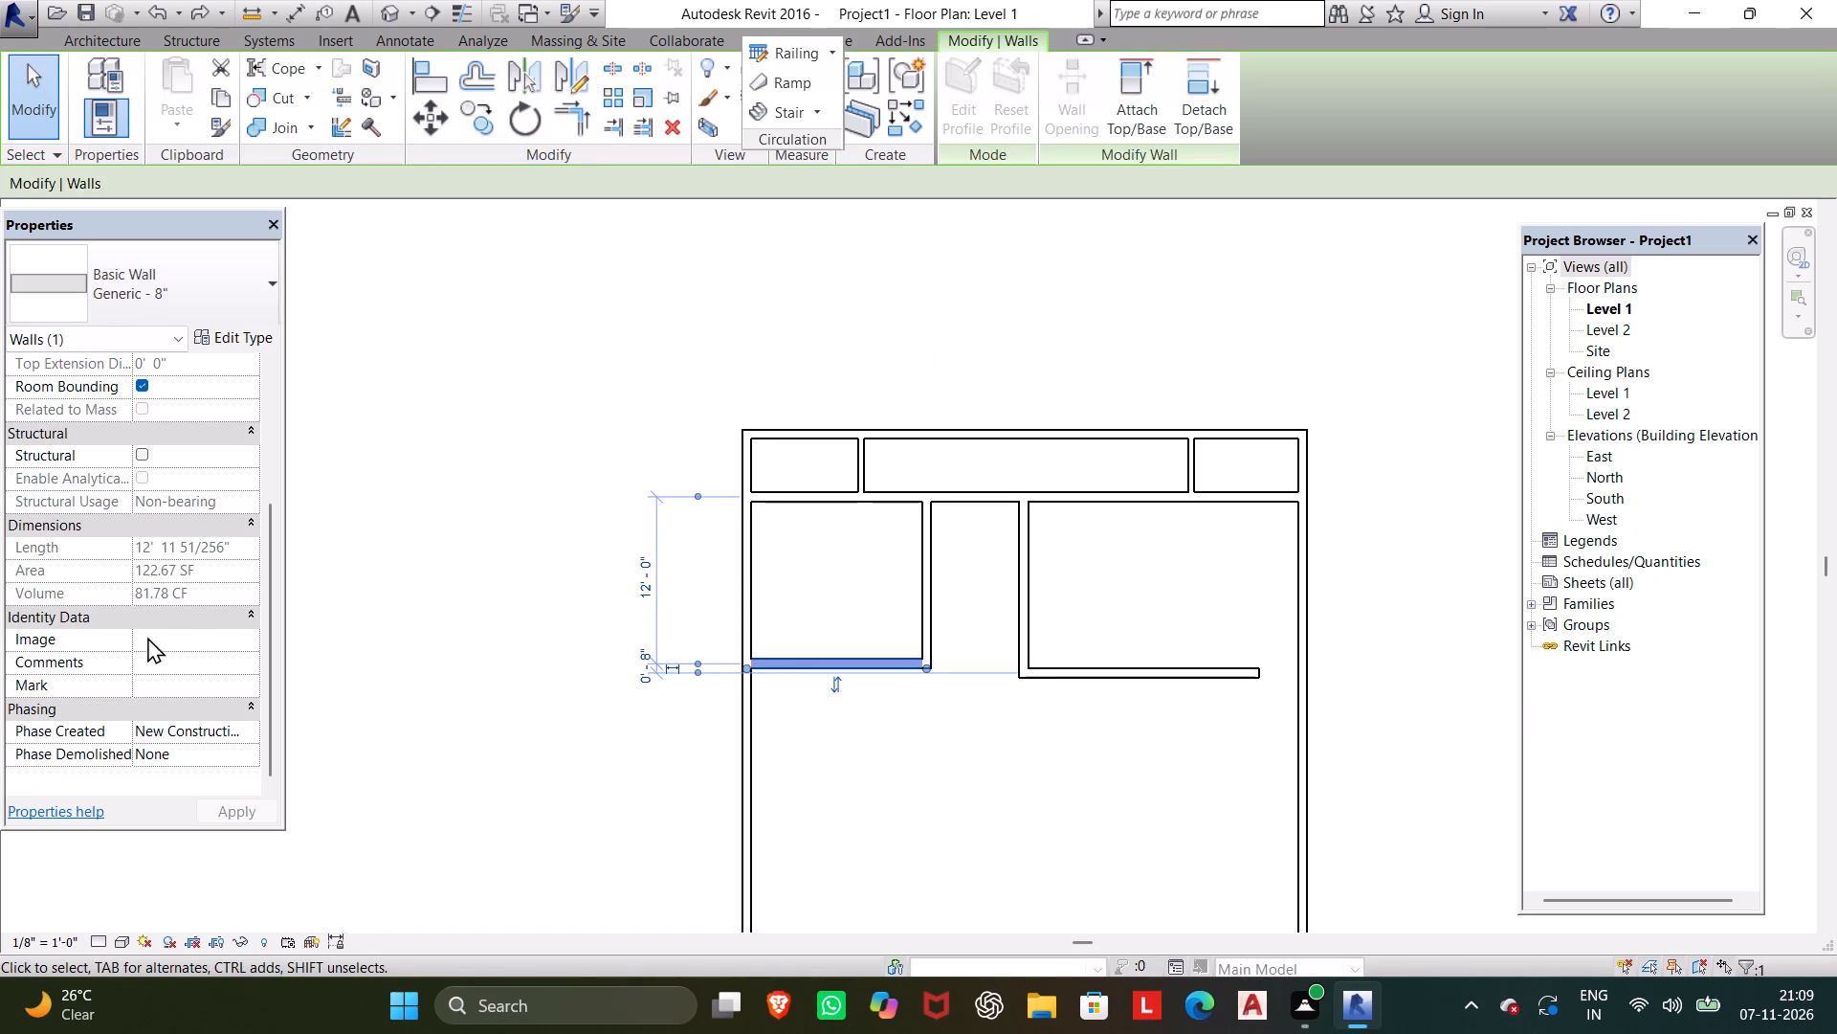
{"action": "scroll", "coordinate": [845, 685], "scroll_direction": "up", "scroll_amount": 5}
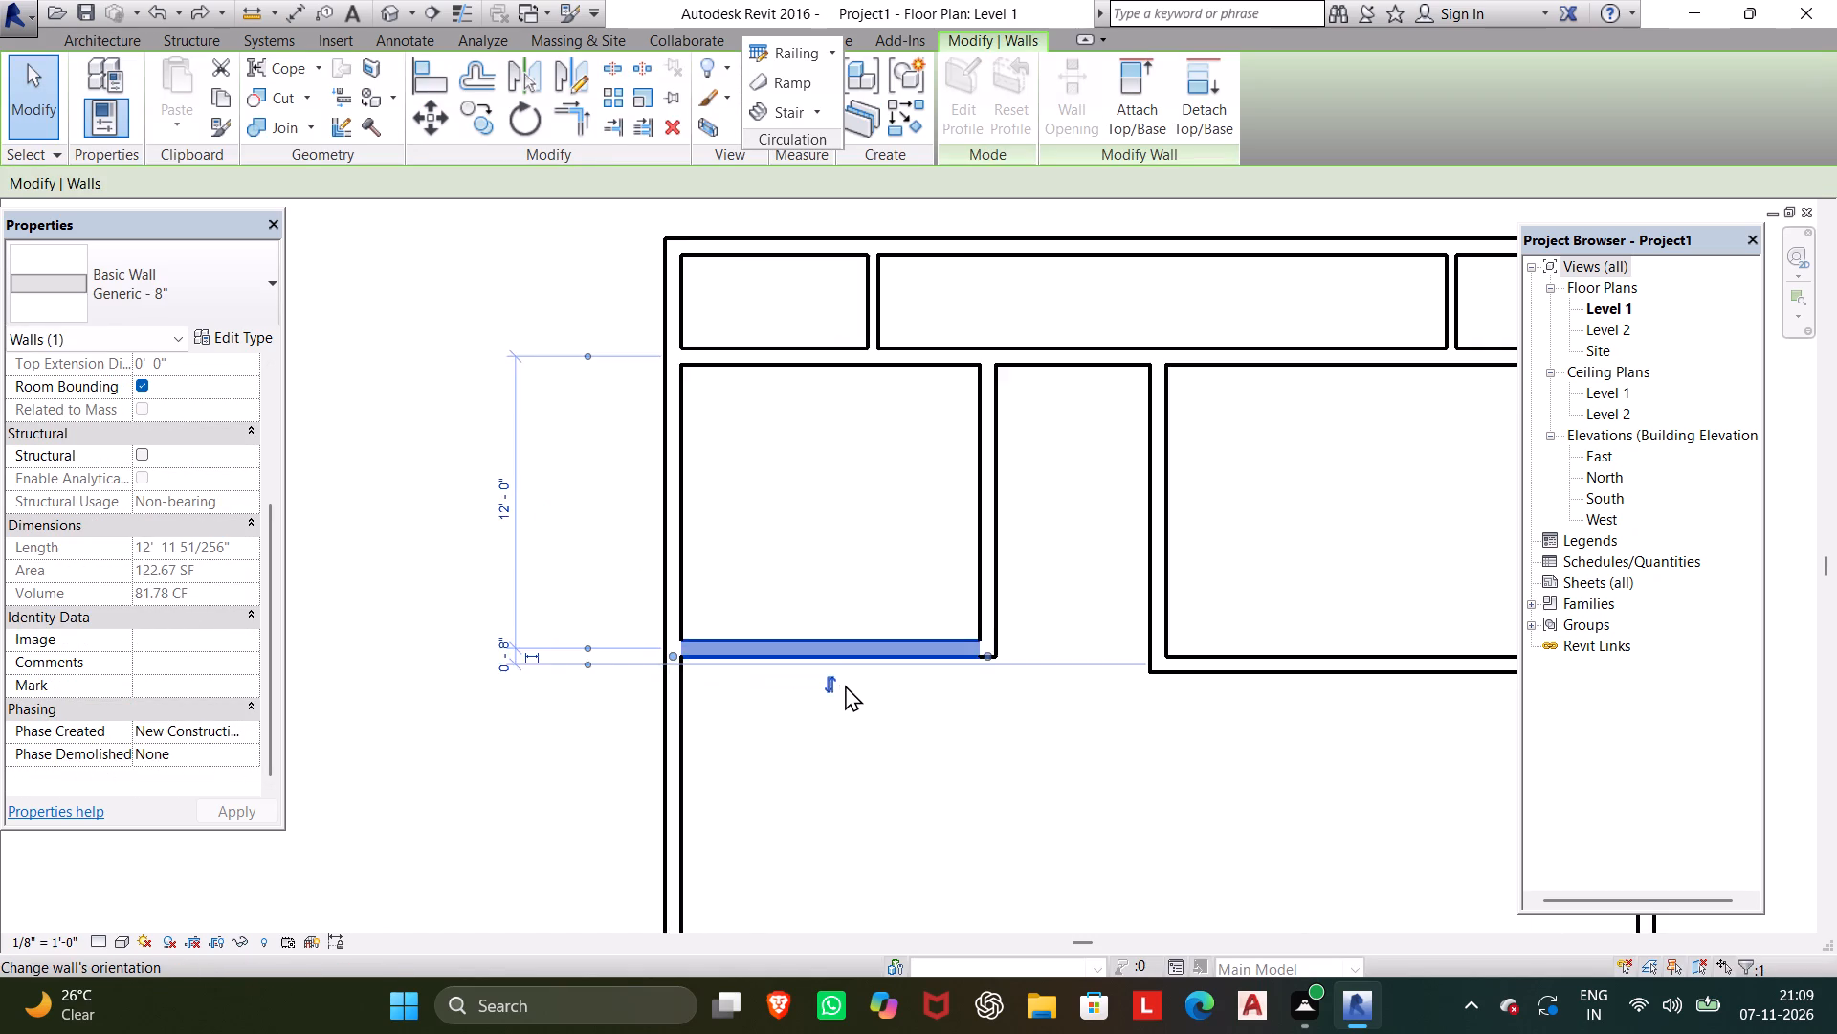
{"action": "left_click", "coordinate": [908, 641]}
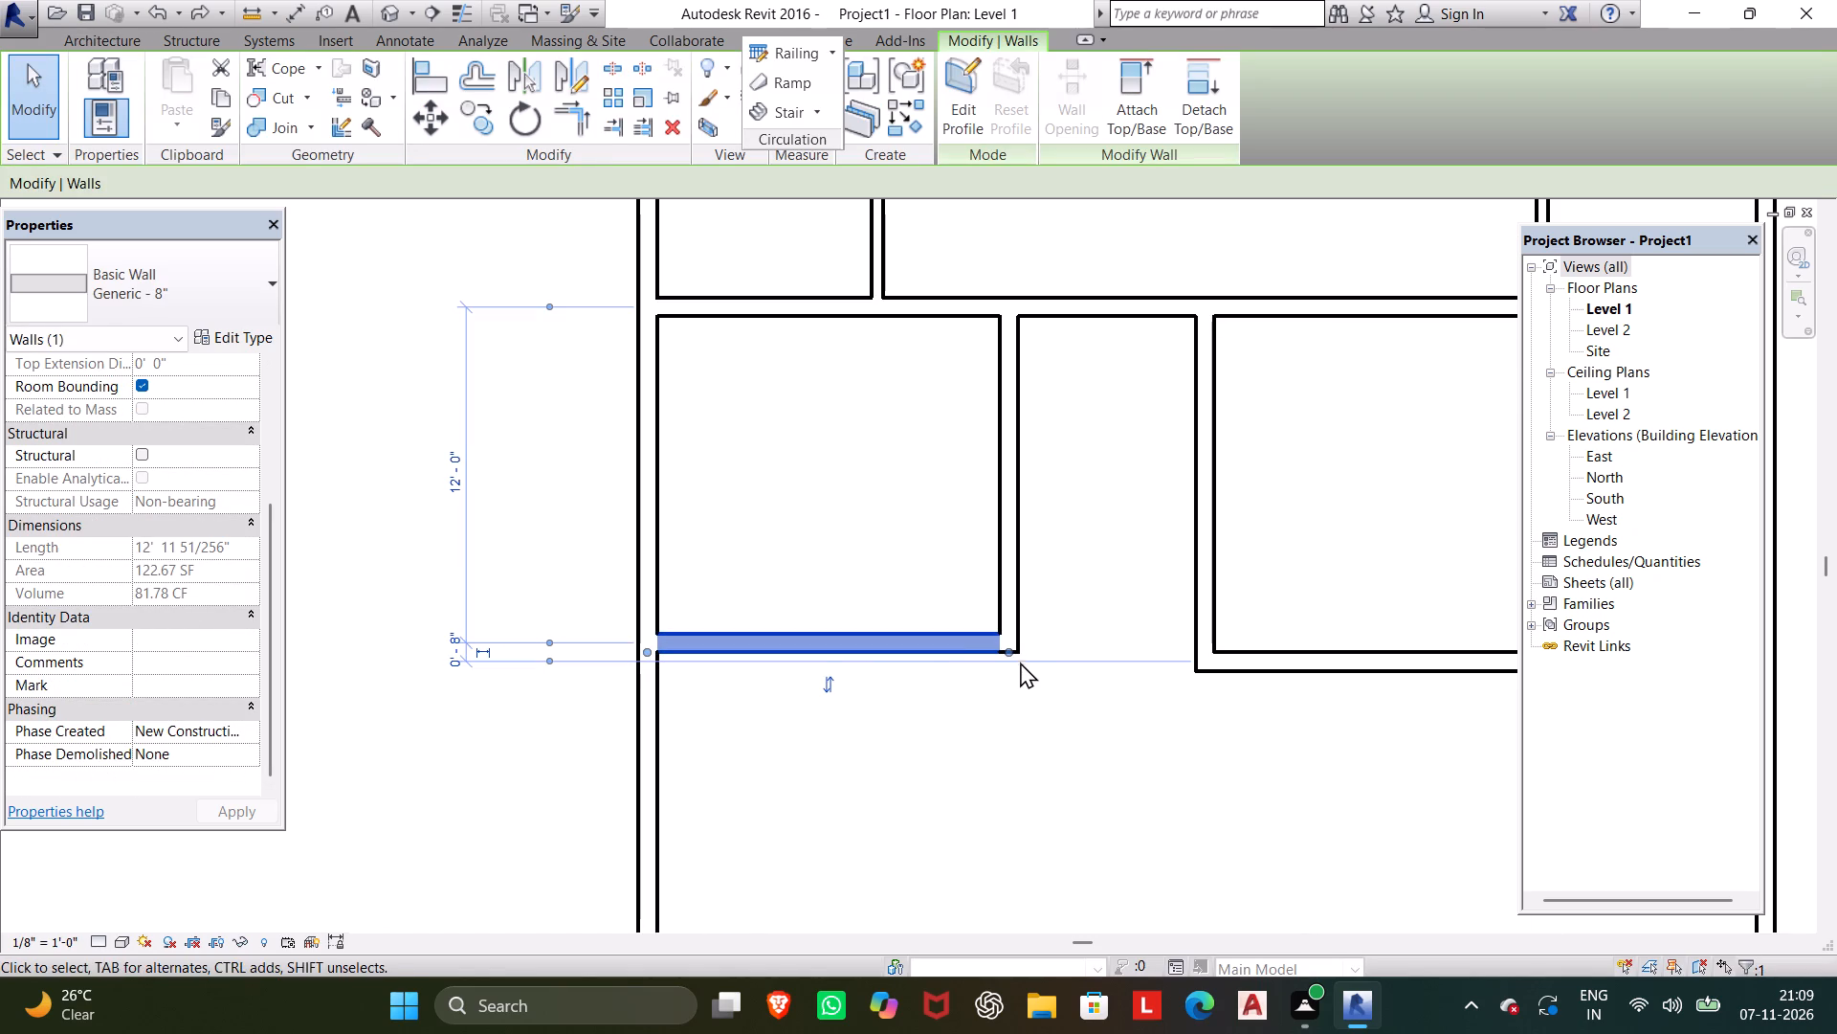
{"action": "left_click_drag", "start_coordinate": [1006, 653], "coordinate": [1034, 652]}
{"action": "left_click", "coordinate": [842, 708]}
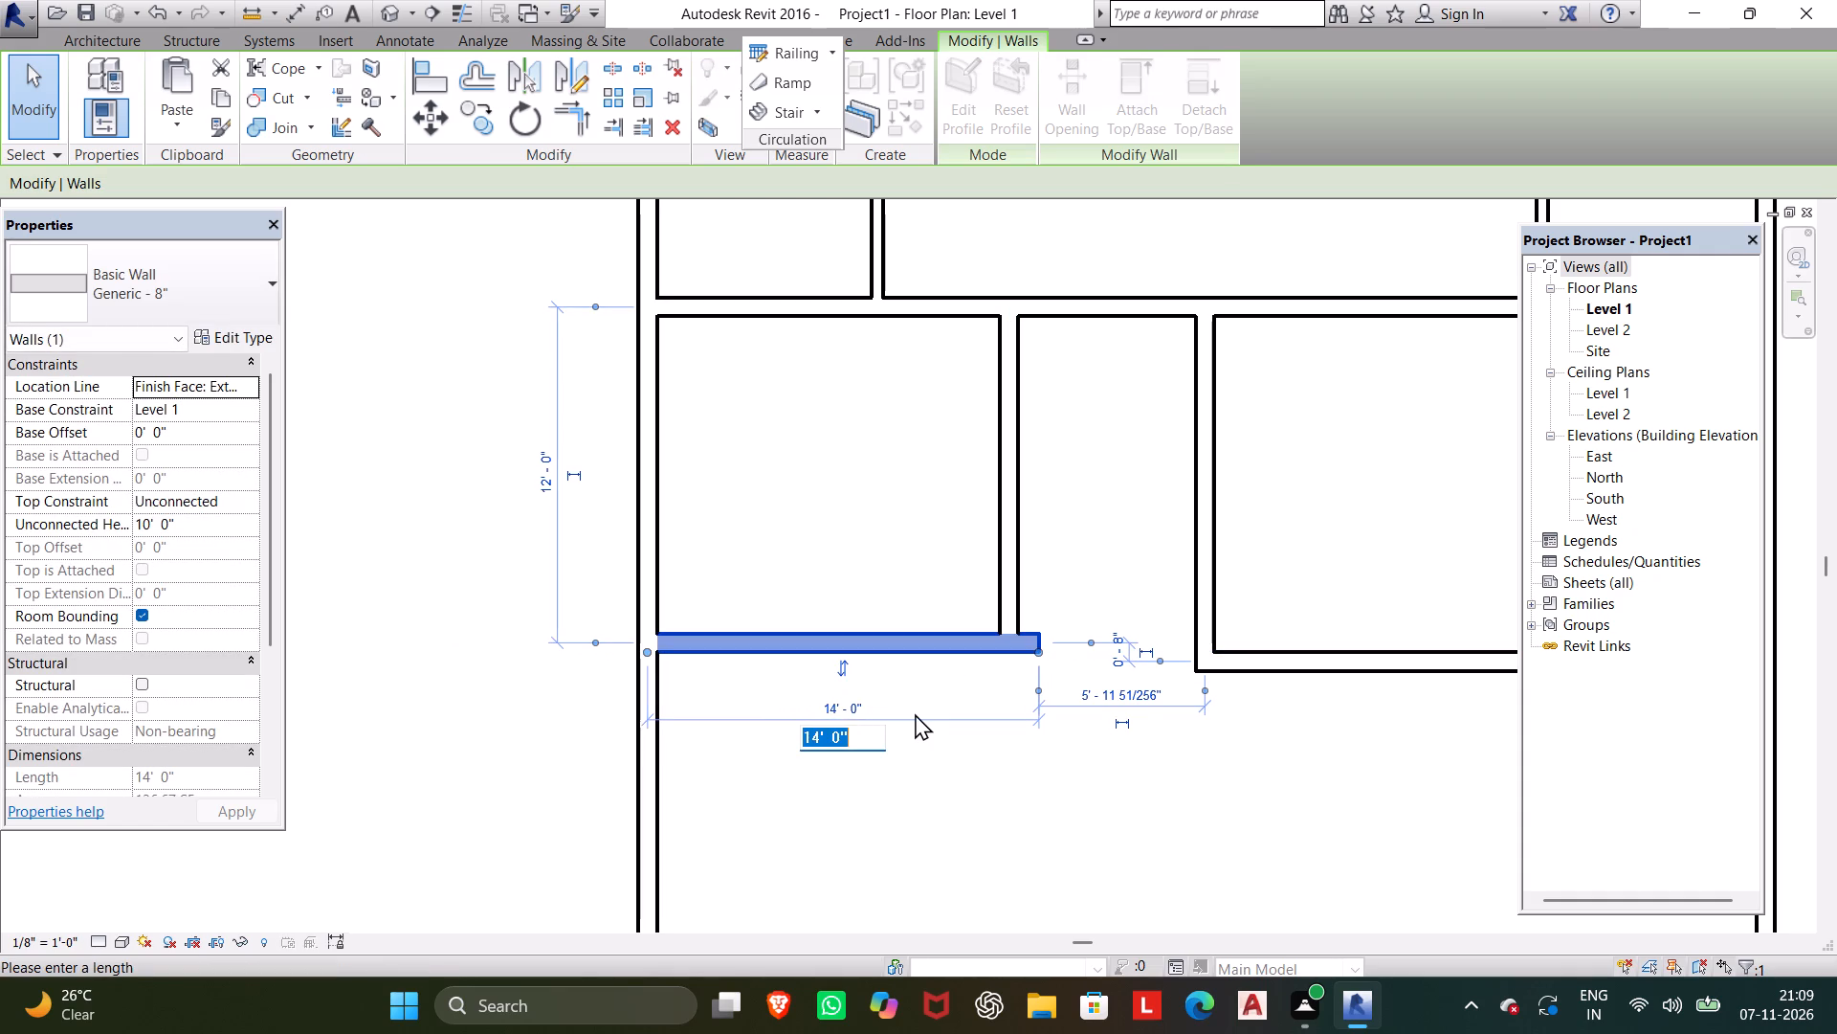
{"action": "key", "text": "1"}
{"action": "type", "text": "4'"}
{"action": "key", "text": "Return"}
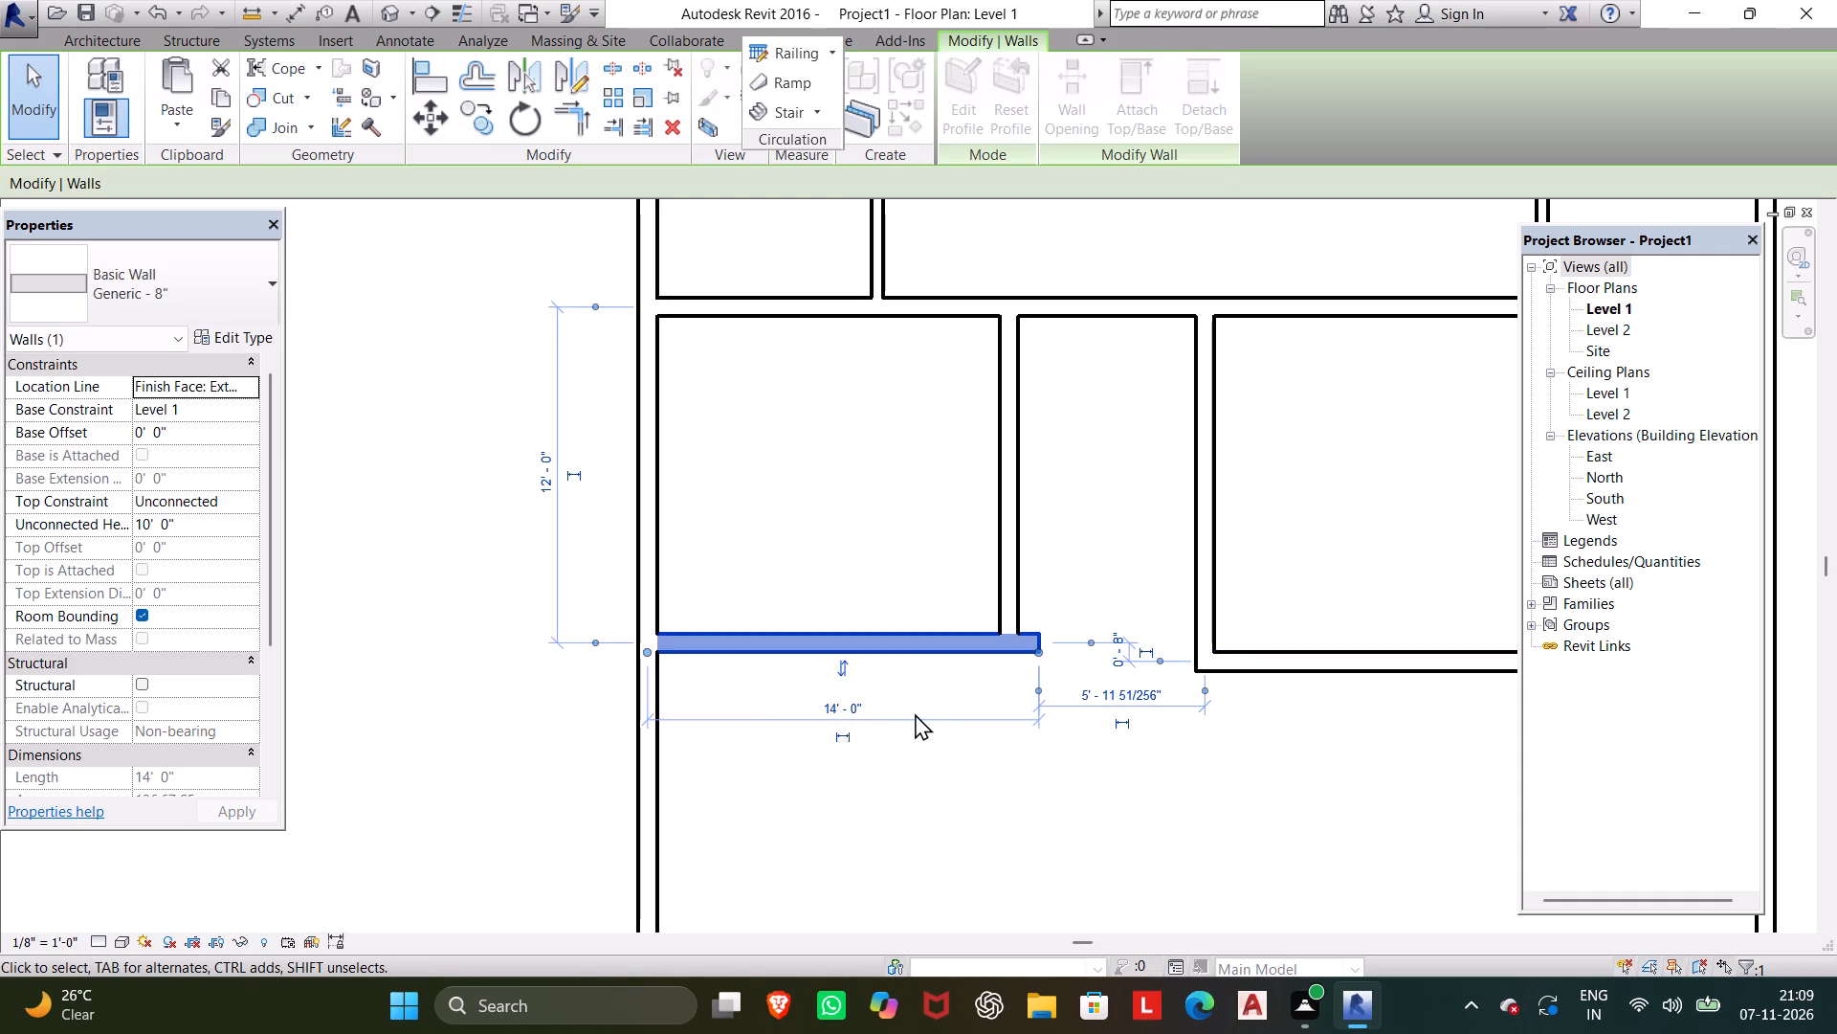
{"action": "key", "text": "Escape"}
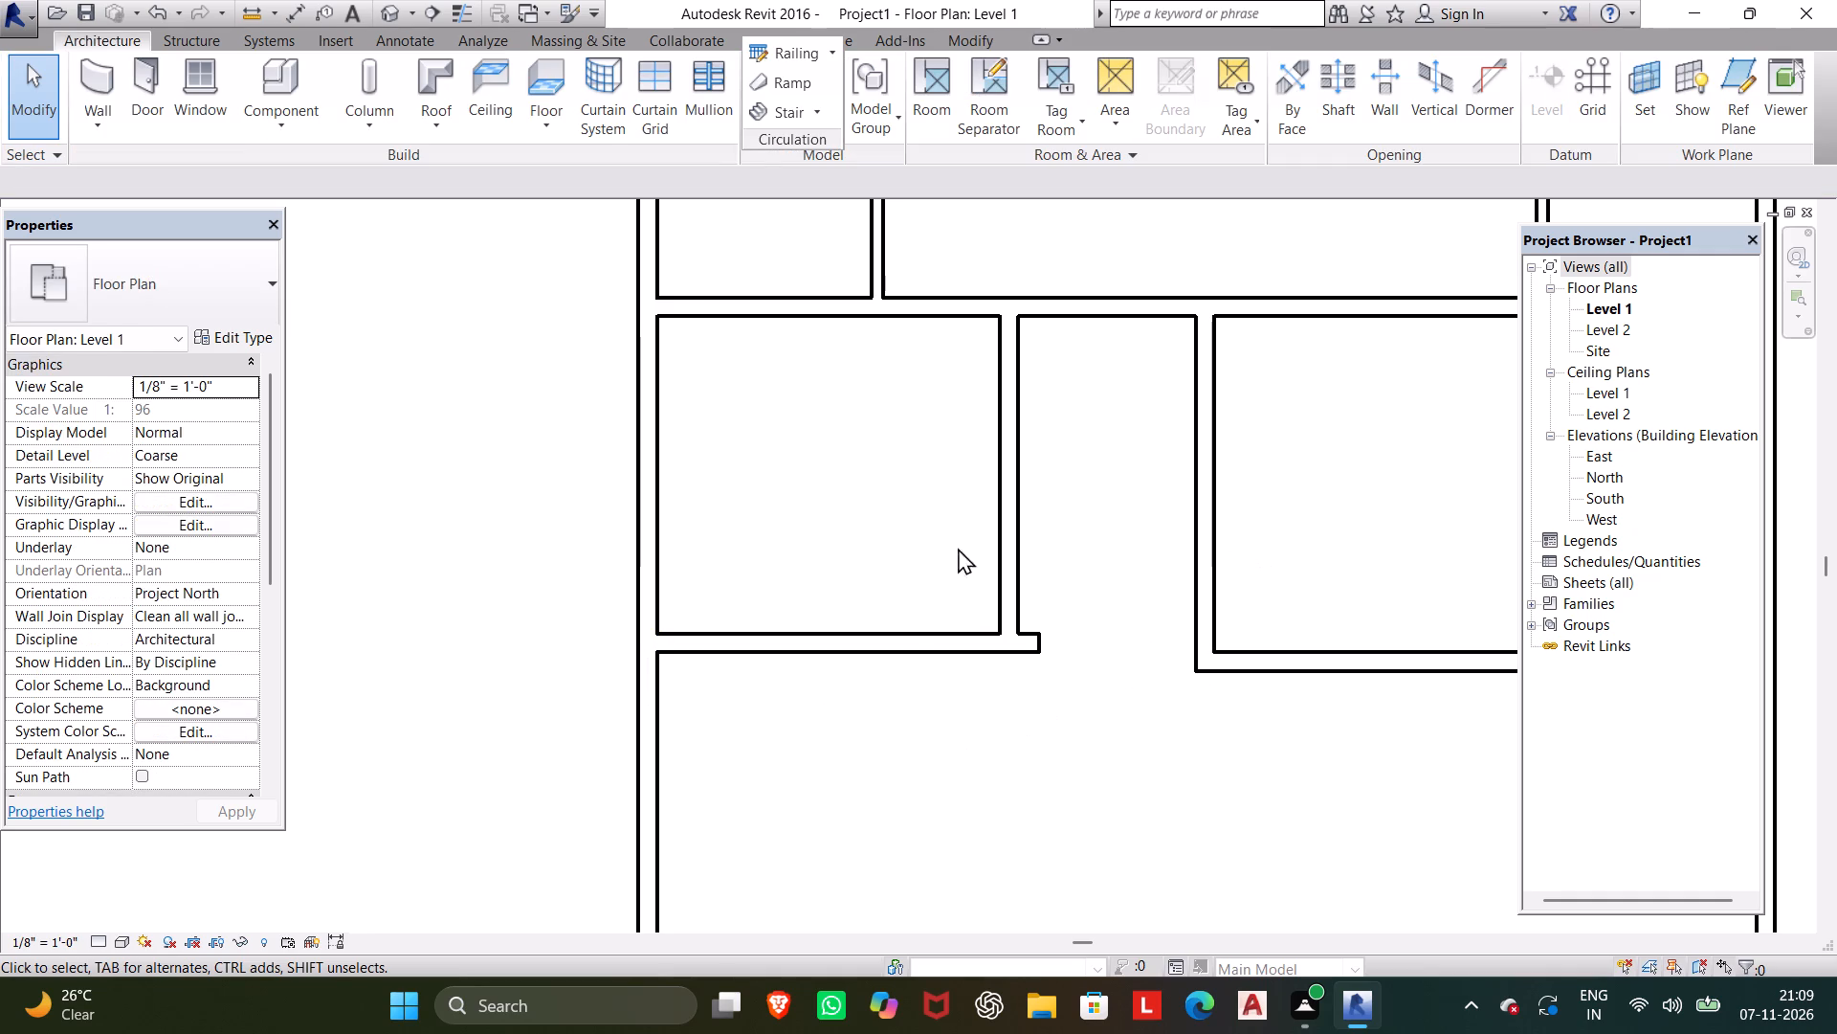
Nudge the northwest room's east wall five increments east to meet its south wall's end, about 6'-2" from the next wall.
{"action": "left_click", "coordinate": [1016, 517]}
{"action": "key", "text": "Right"}
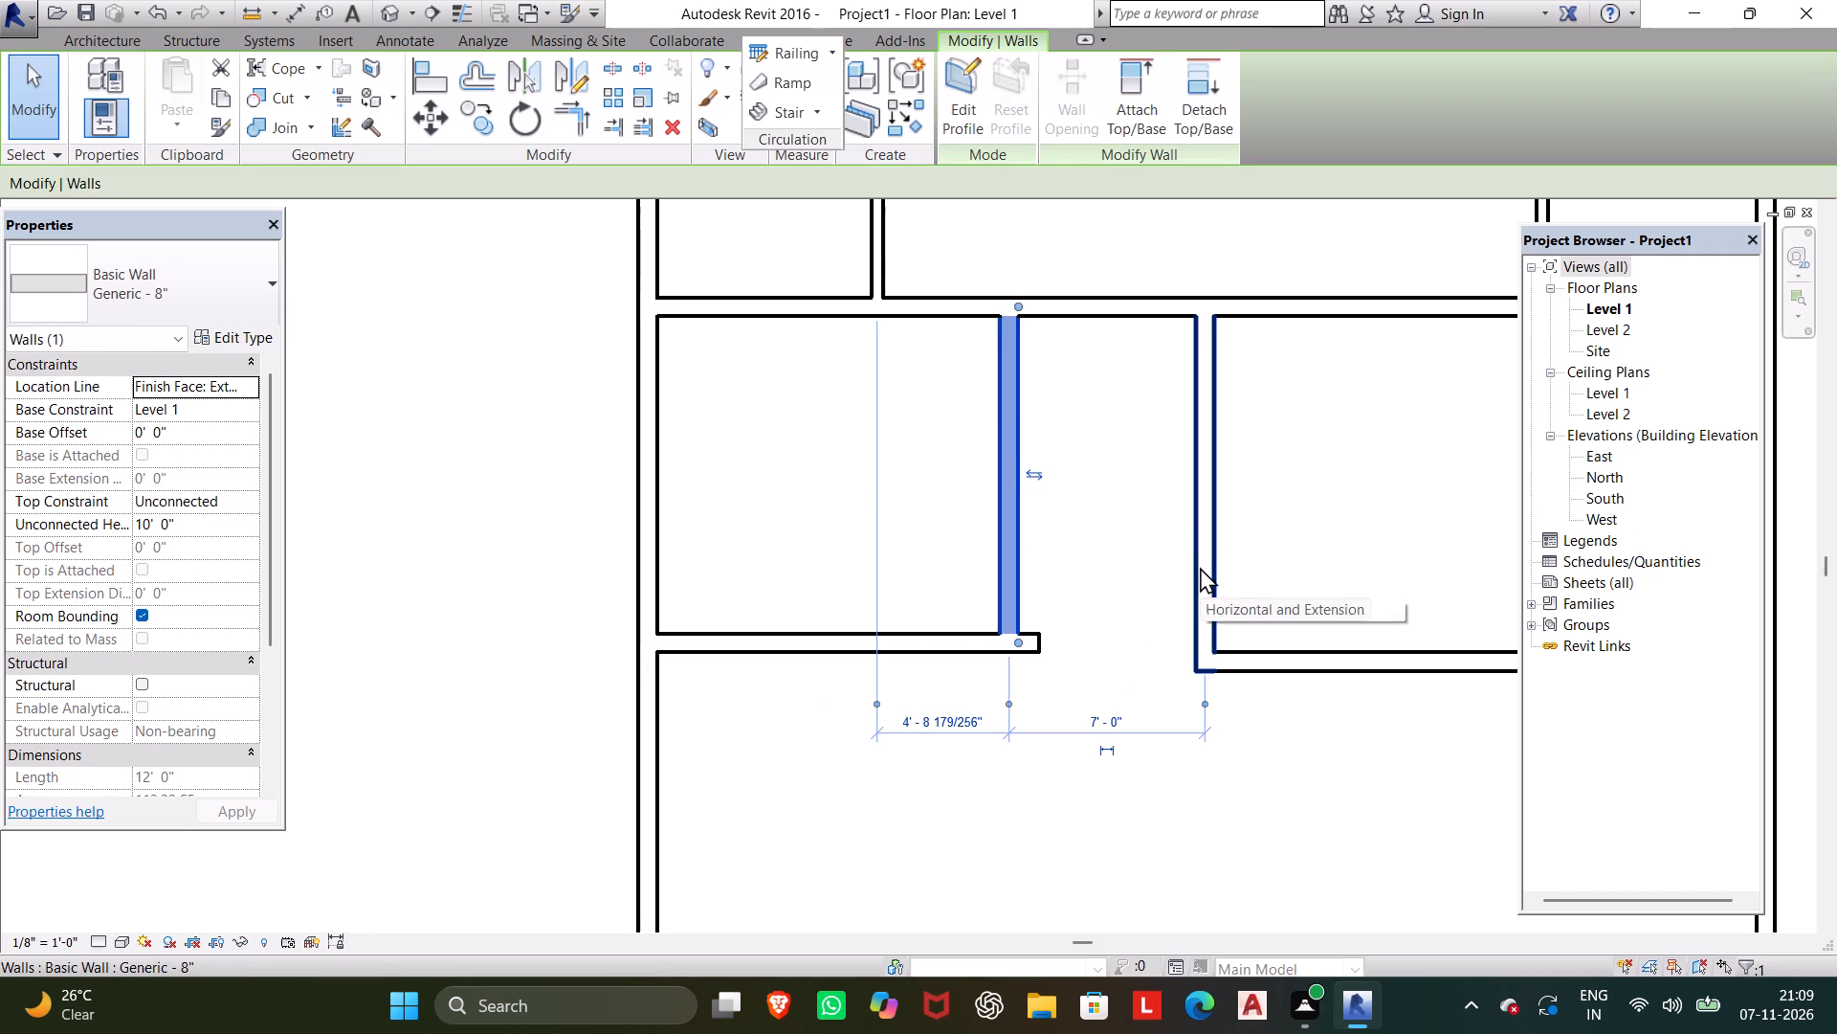
{"action": "key", "text": "Right"}
{"action": "key", "text": "Right"}
{"action": "key", "text": "Right"}
{"action": "key", "text": "Right"}
{"action": "left_click", "coordinate": [1218, 533]}
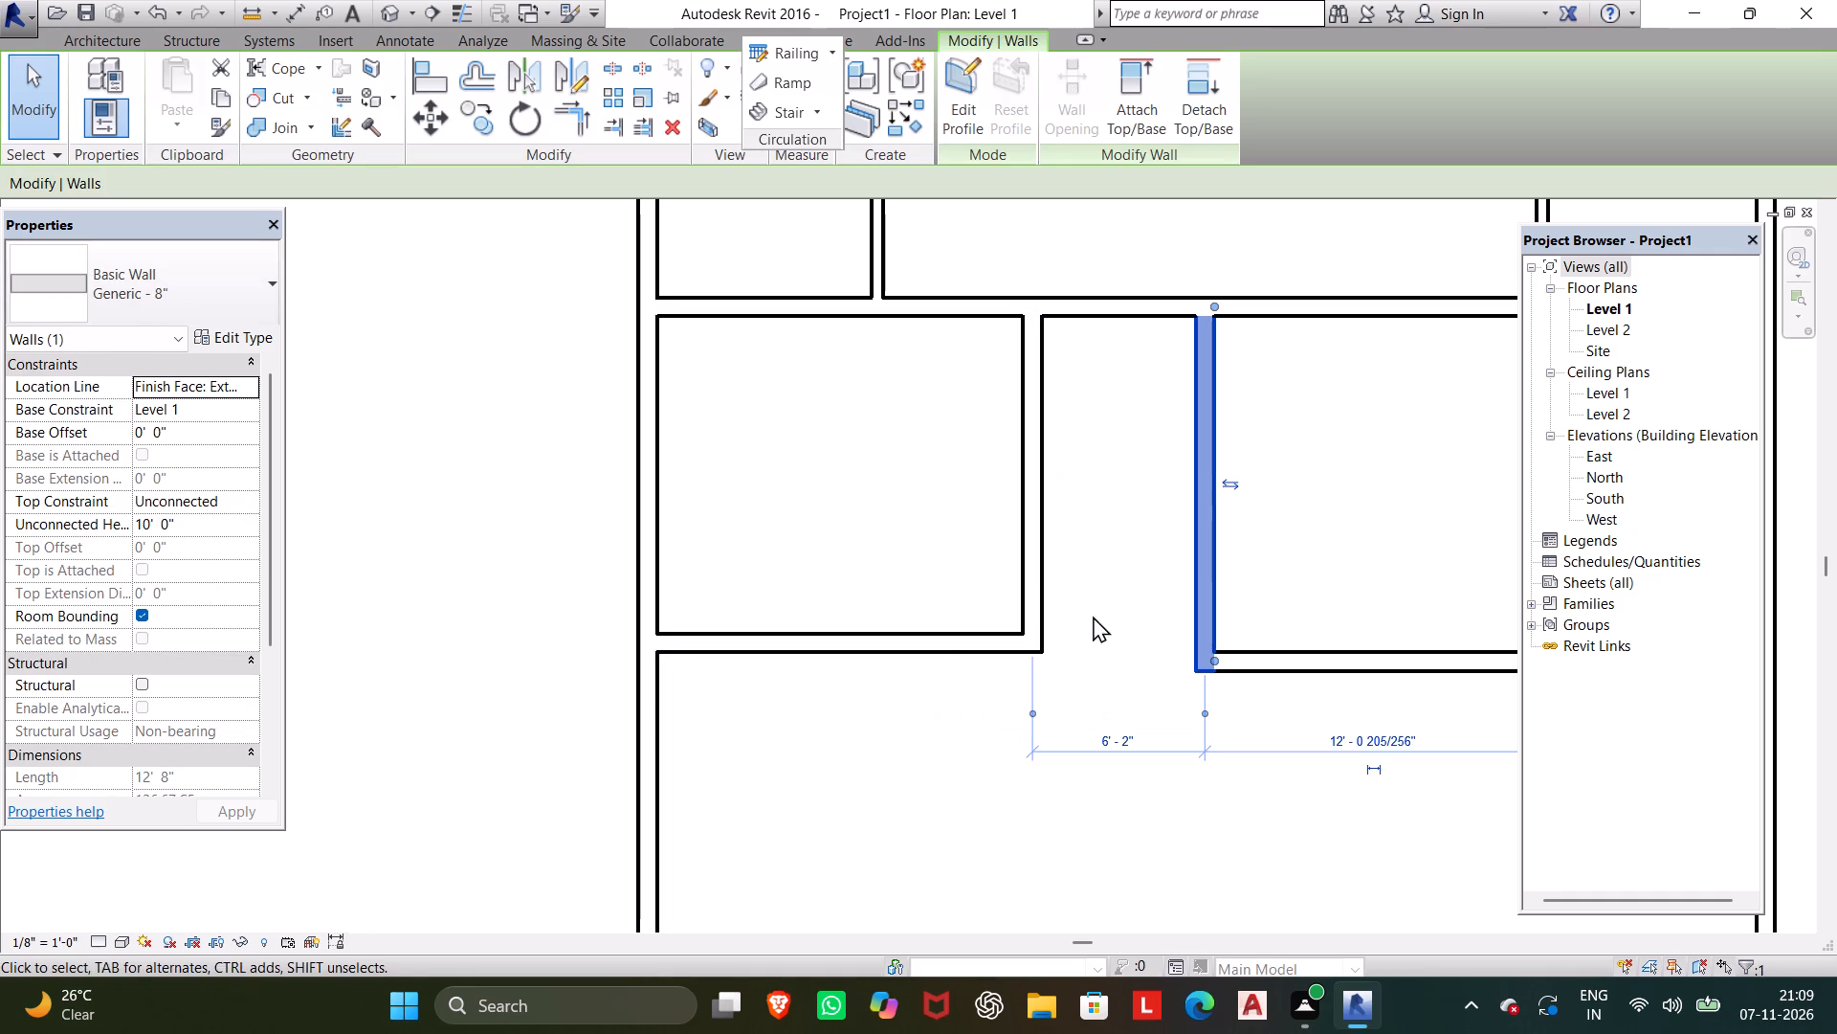
{"action": "left_click", "coordinate": [947, 643]}
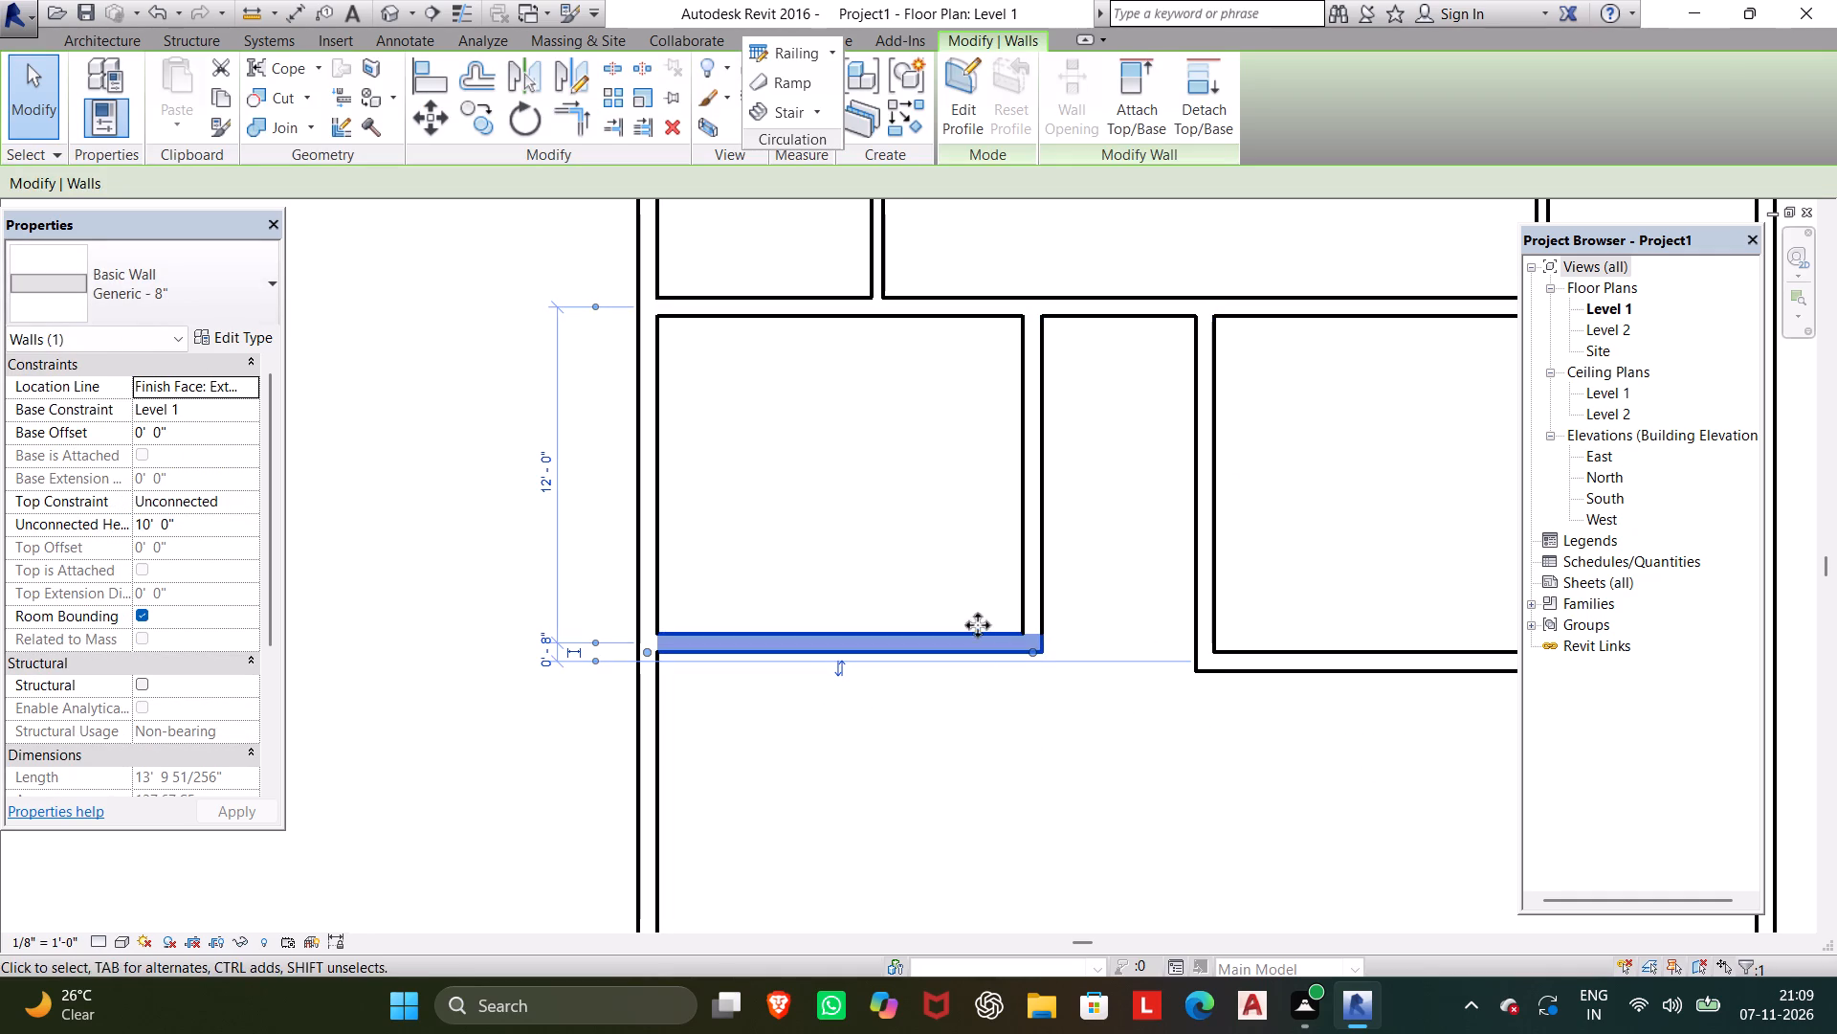
Check the dimensions of the northwest room's south wall, dismissing the licence notice.
{"action": "left_click", "coordinate": [778, 641]}
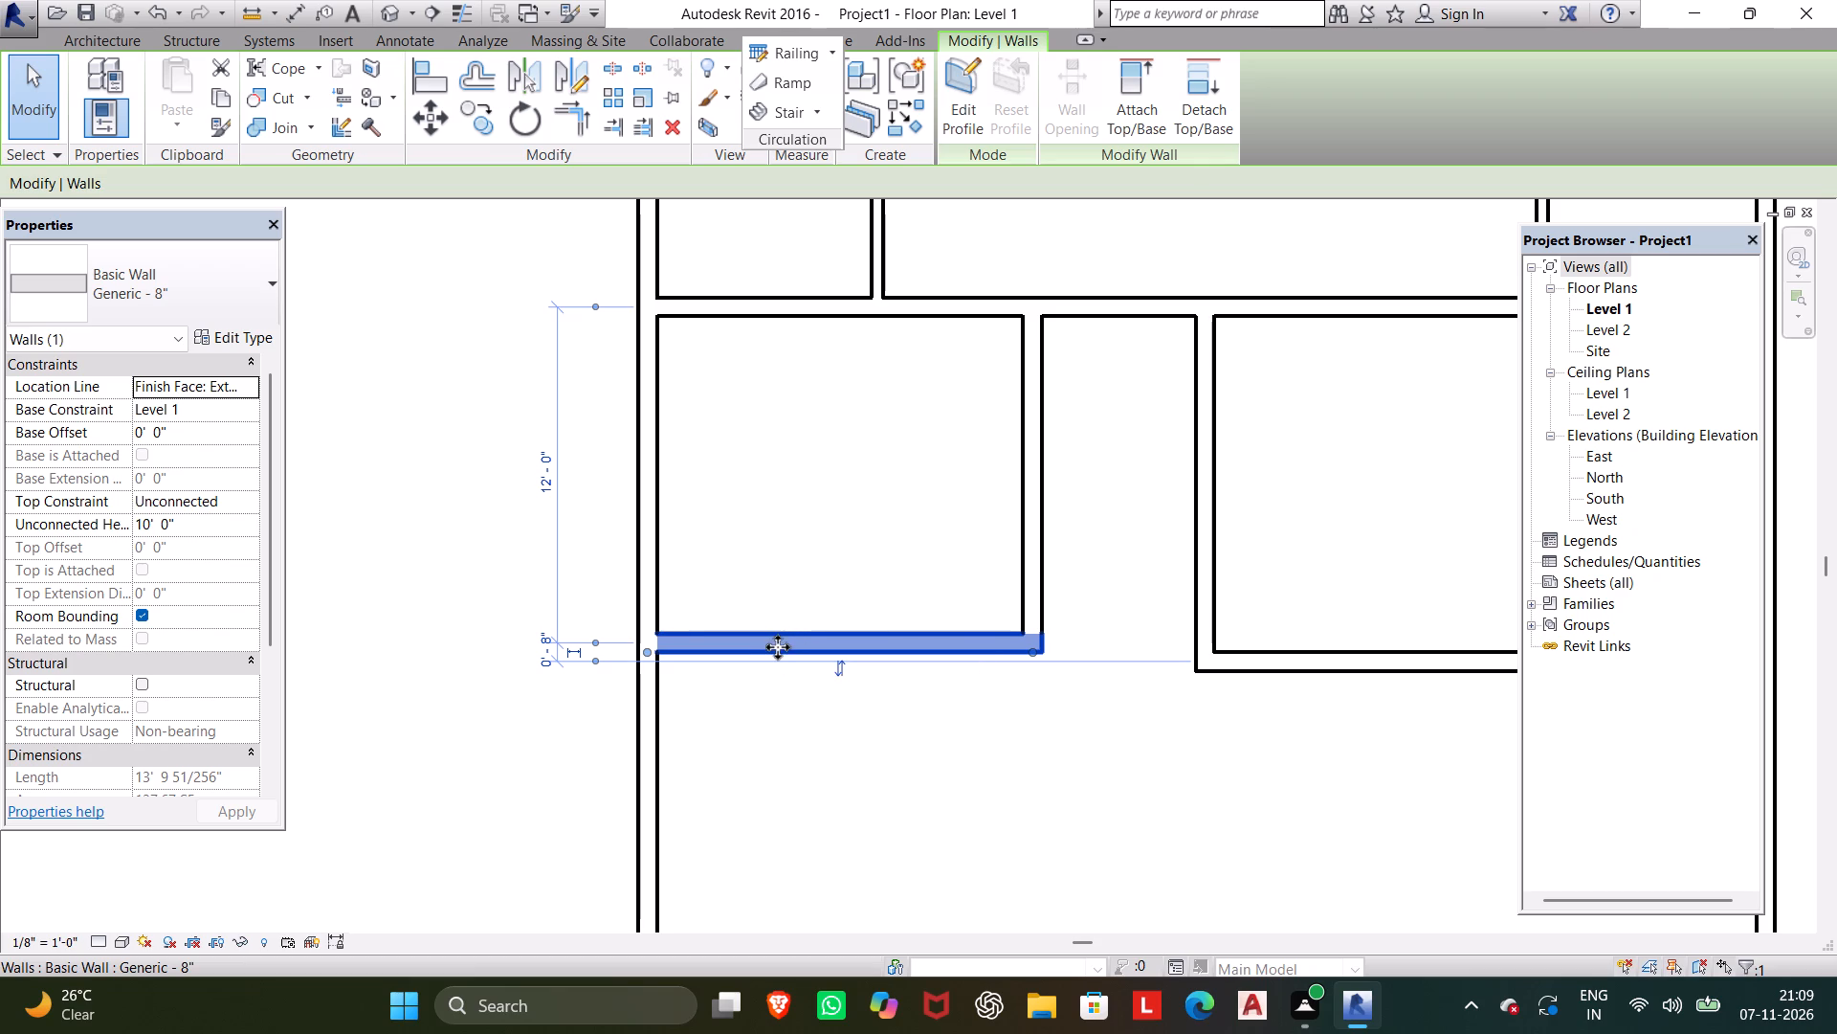
{"action": "triple_click", "coordinate": [778, 647]}
{"action": "left_click", "coordinate": [778, 647]}
{"action": "left_click", "coordinate": [1083, 332]}
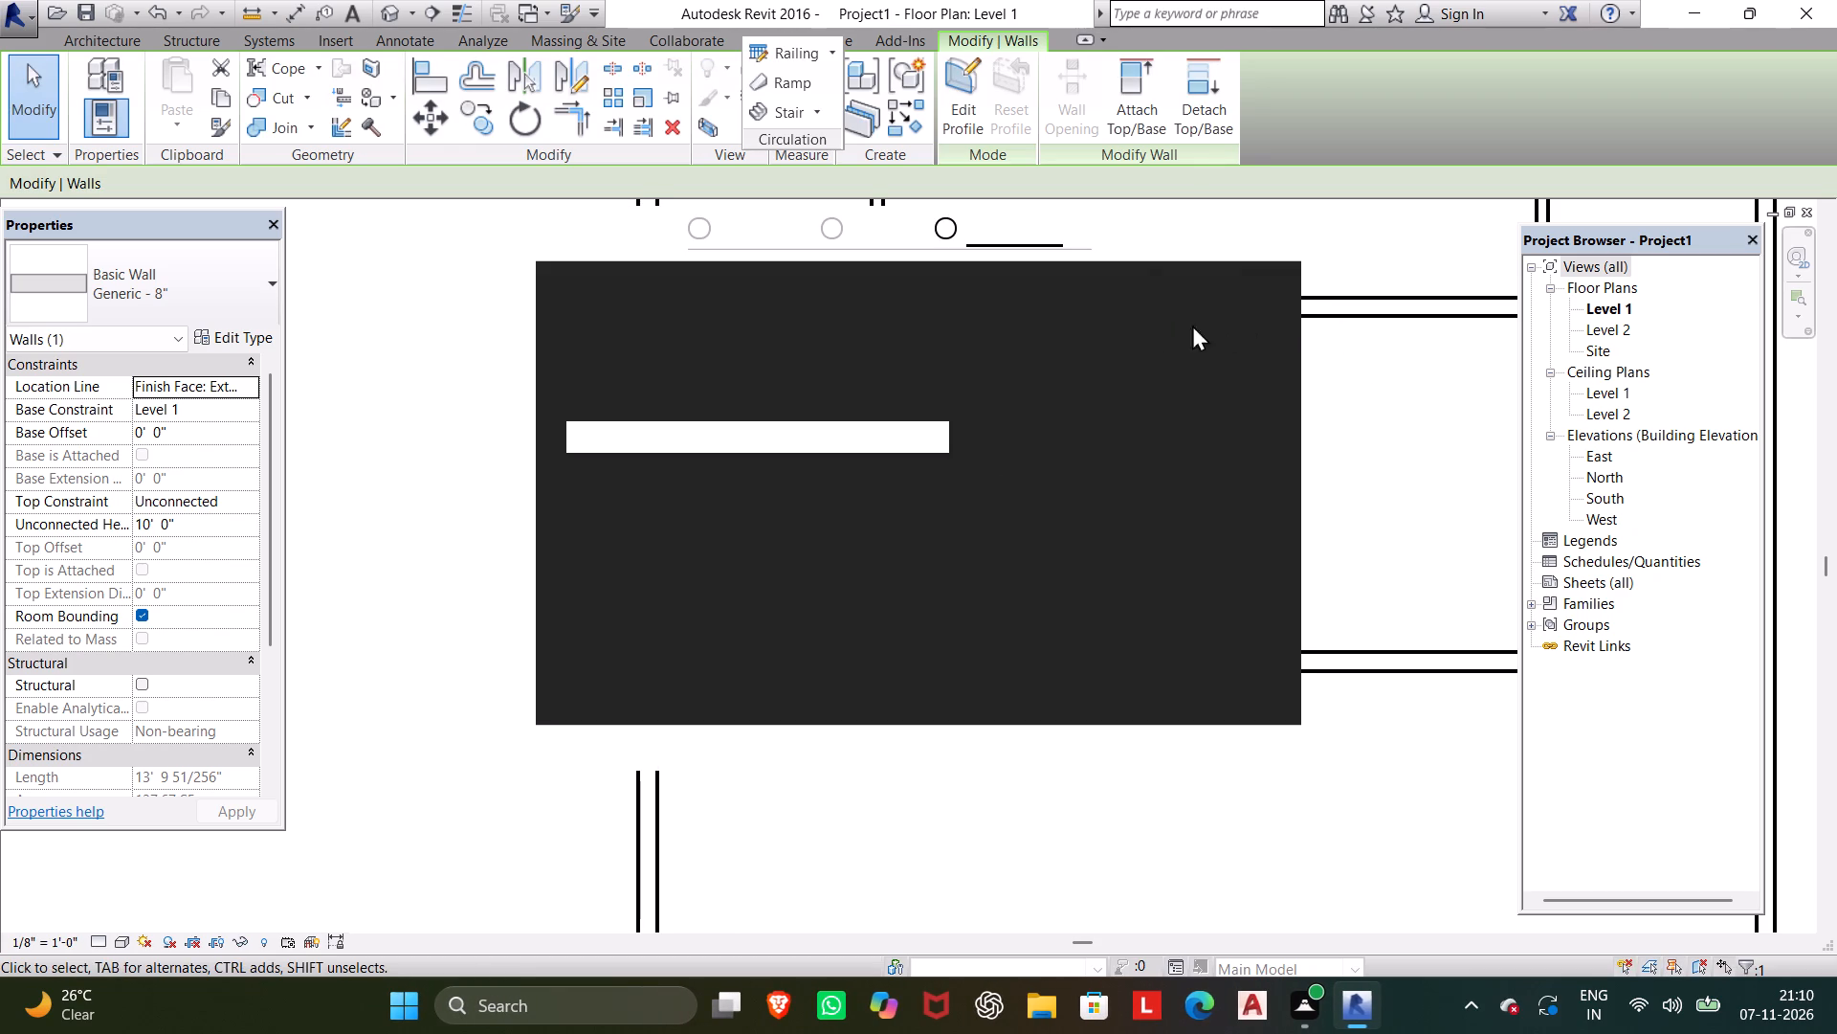
{"action": "scroll", "coordinate": [1230, 421], "scroll_direction": "down", "scroll_amount": 2}
{"action": "scroll", "coordinate": [1394, 387], "scroll_direction": "down", "scroll_amount": 1}
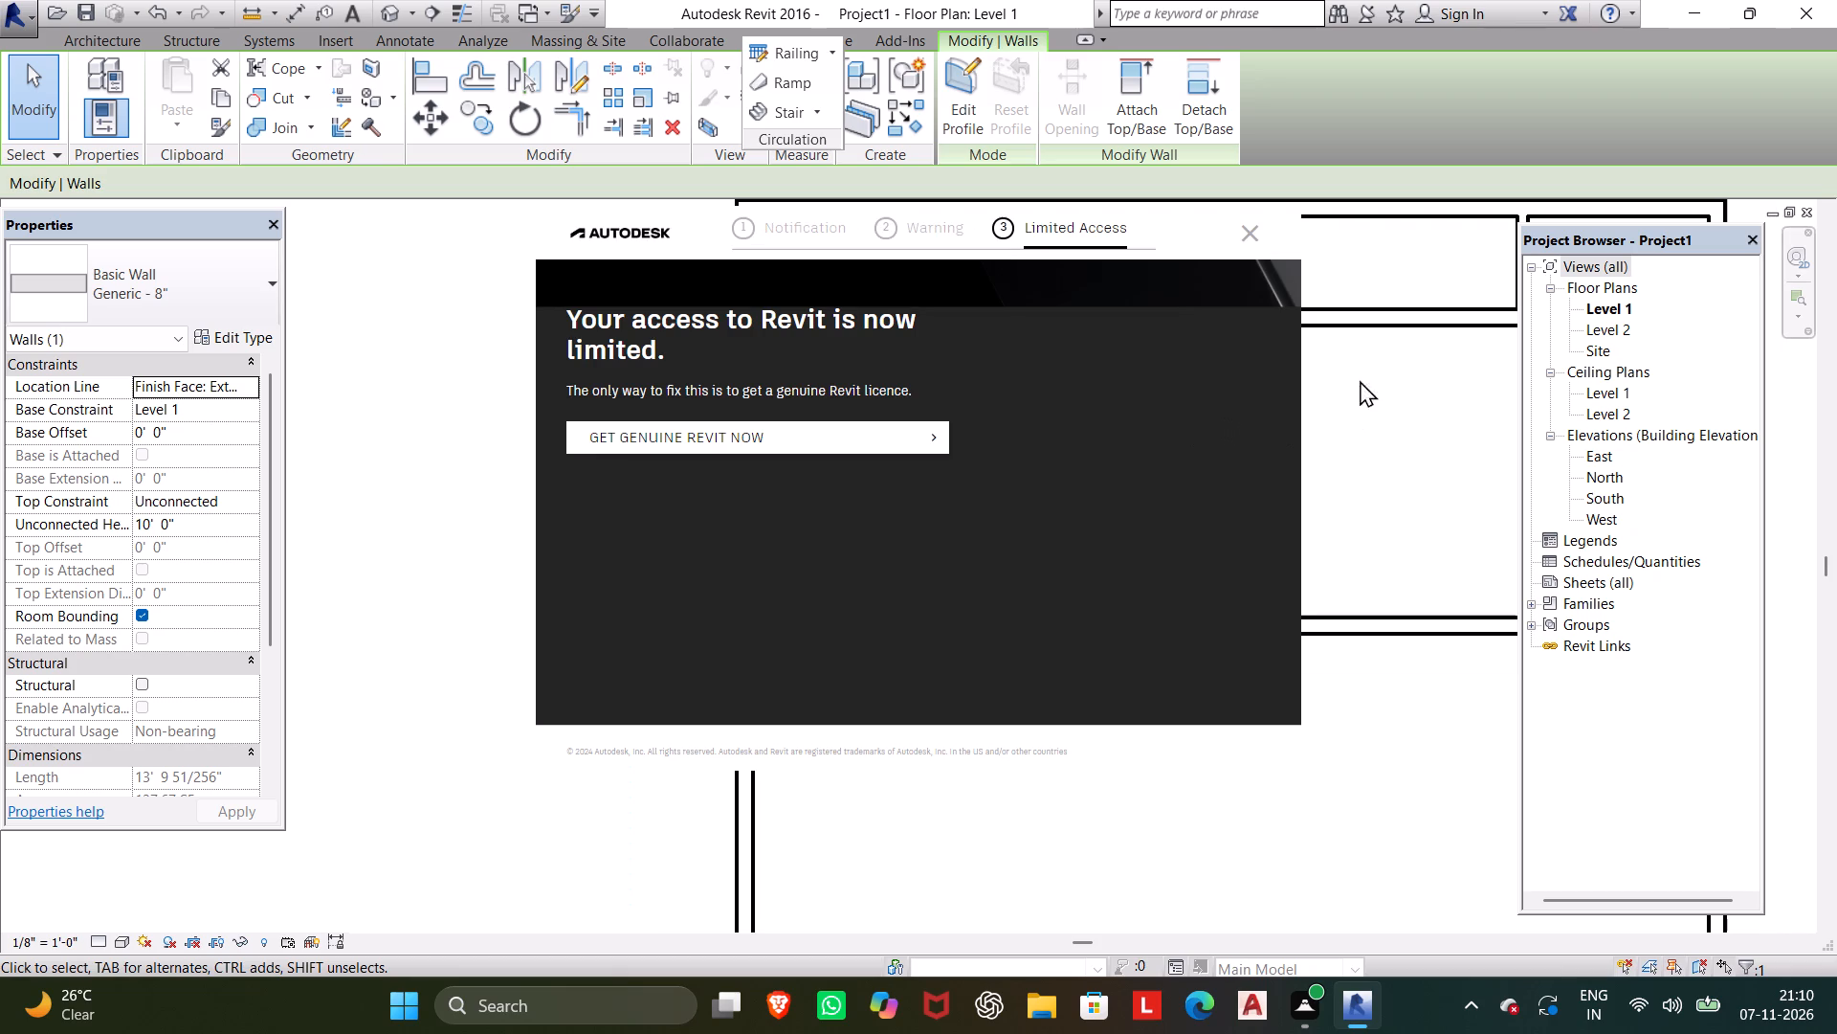
{"action": "left_click", "coordinate": [1258, 237]}
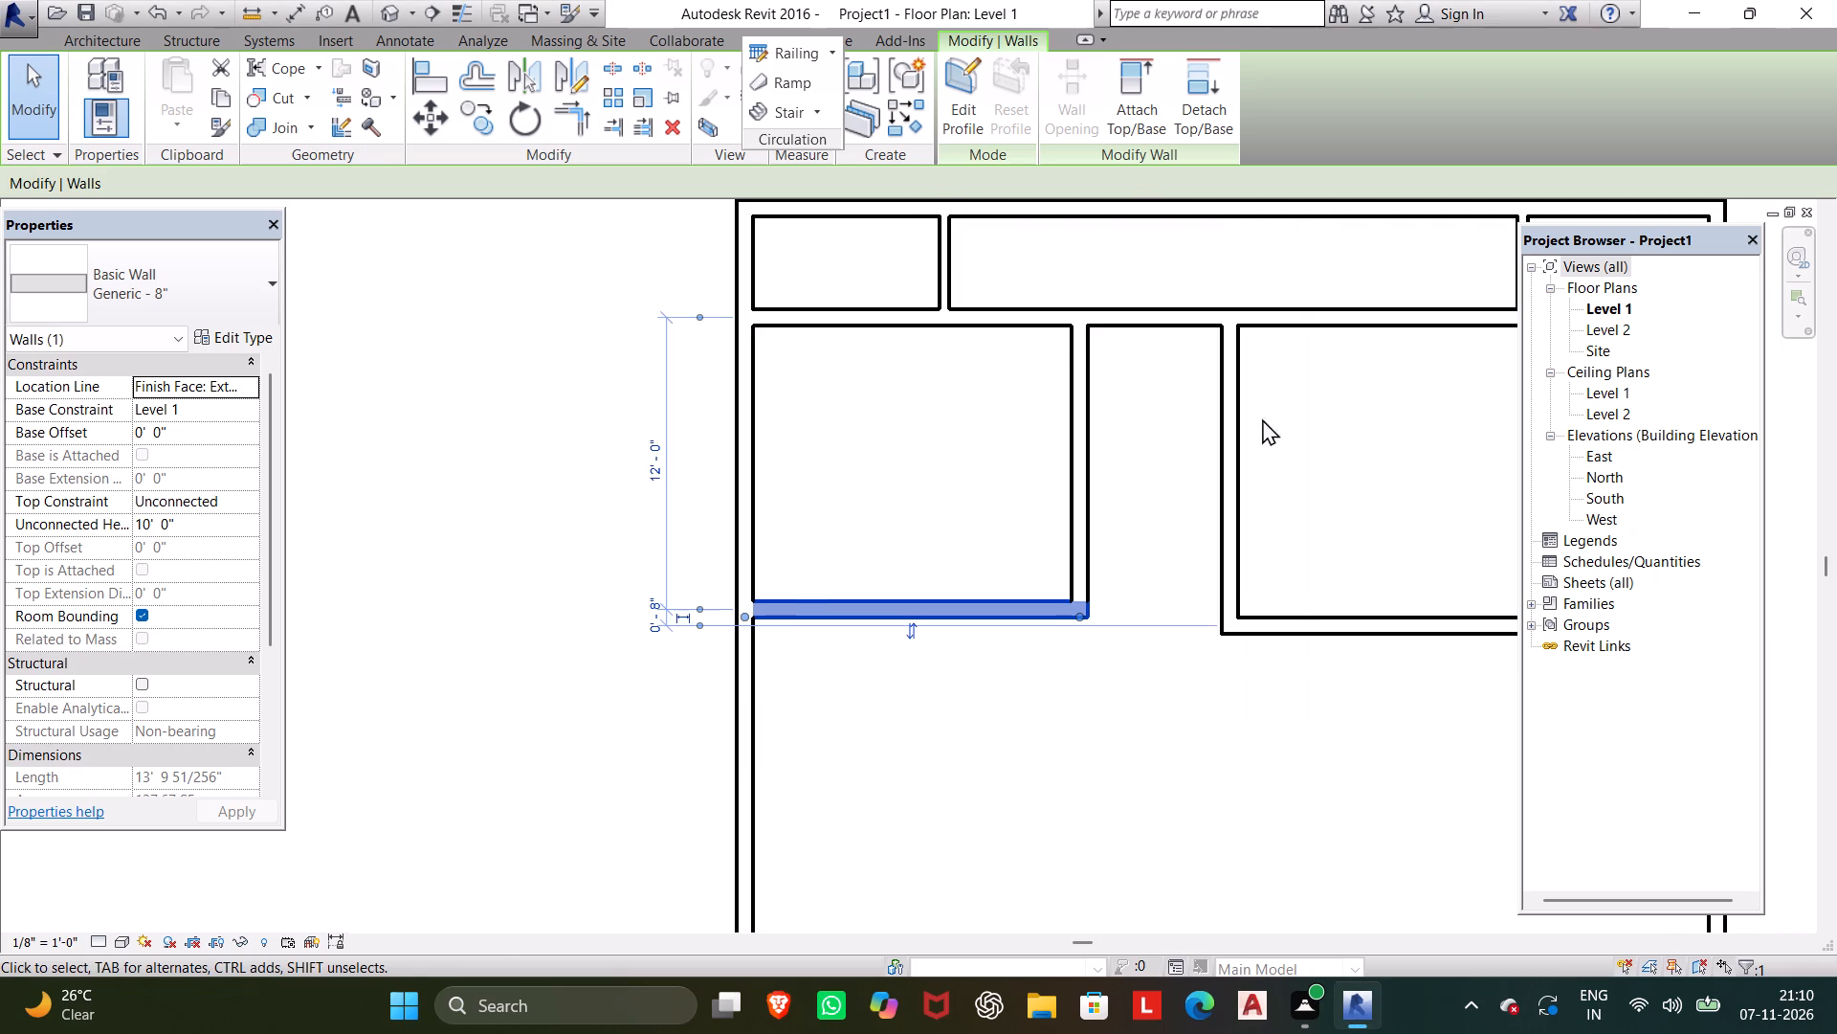
{"action": "scroll", "coordinate": [1222, 461], "scroll_direction": "down", "scroll_amount": 1}
{"action": "middle_click_drag", "start_coordinate": [1222, 461], "coordinate": [1212, 469]}
{"action": "key", "text": "Escape"}
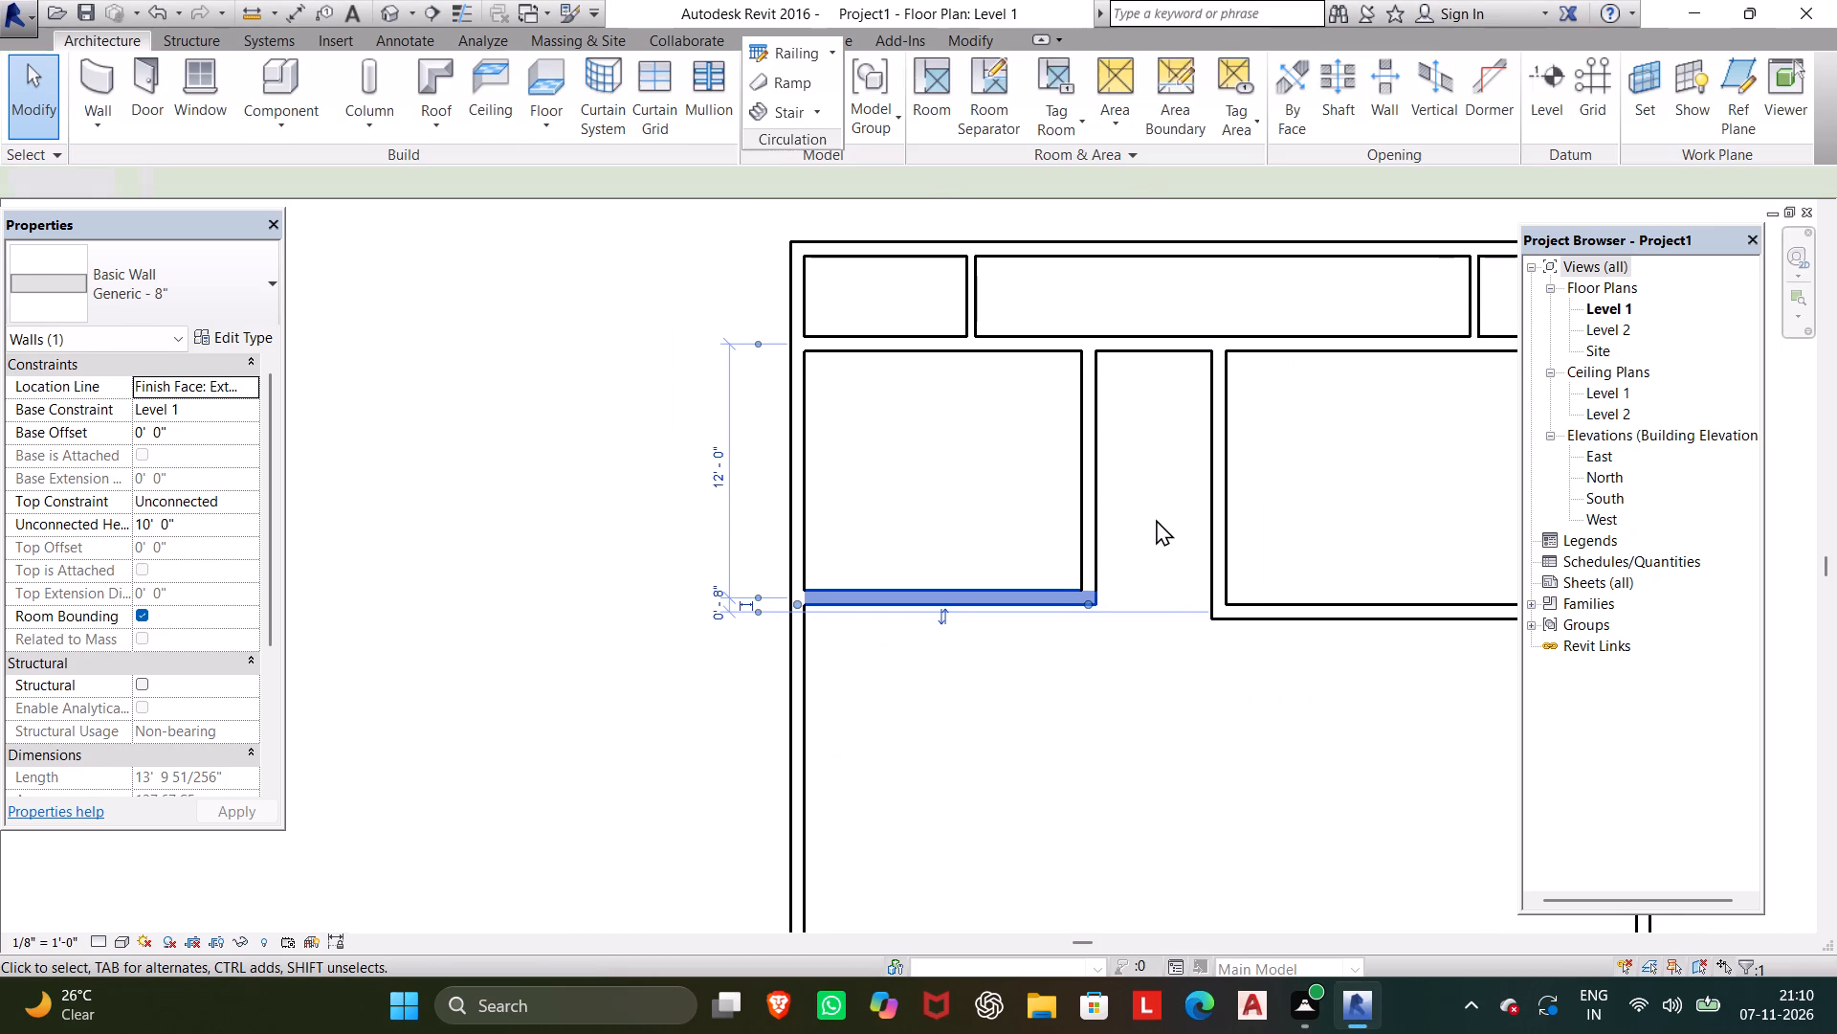
{"action": "left_click", "coordinate": [1139, 334]}
{"action": "key", "text": "Escape"}
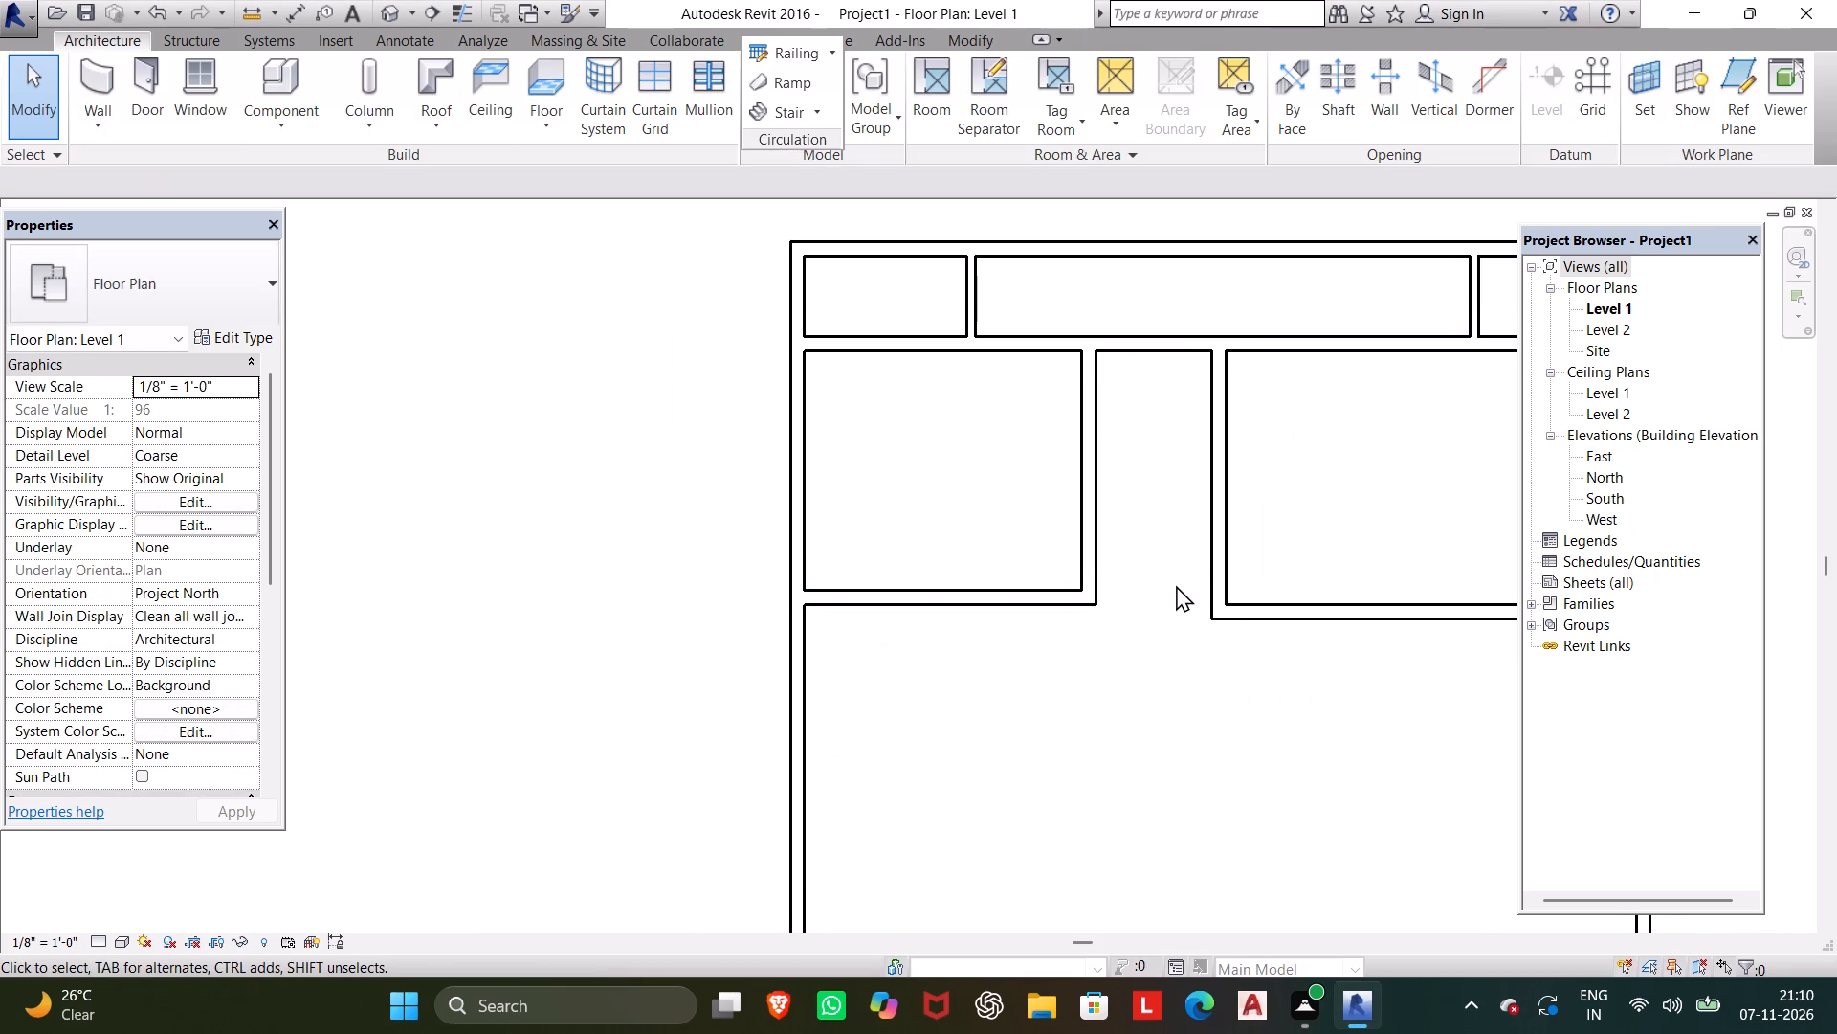
{"action": "left_click", "coordinate": [1025, 594]}
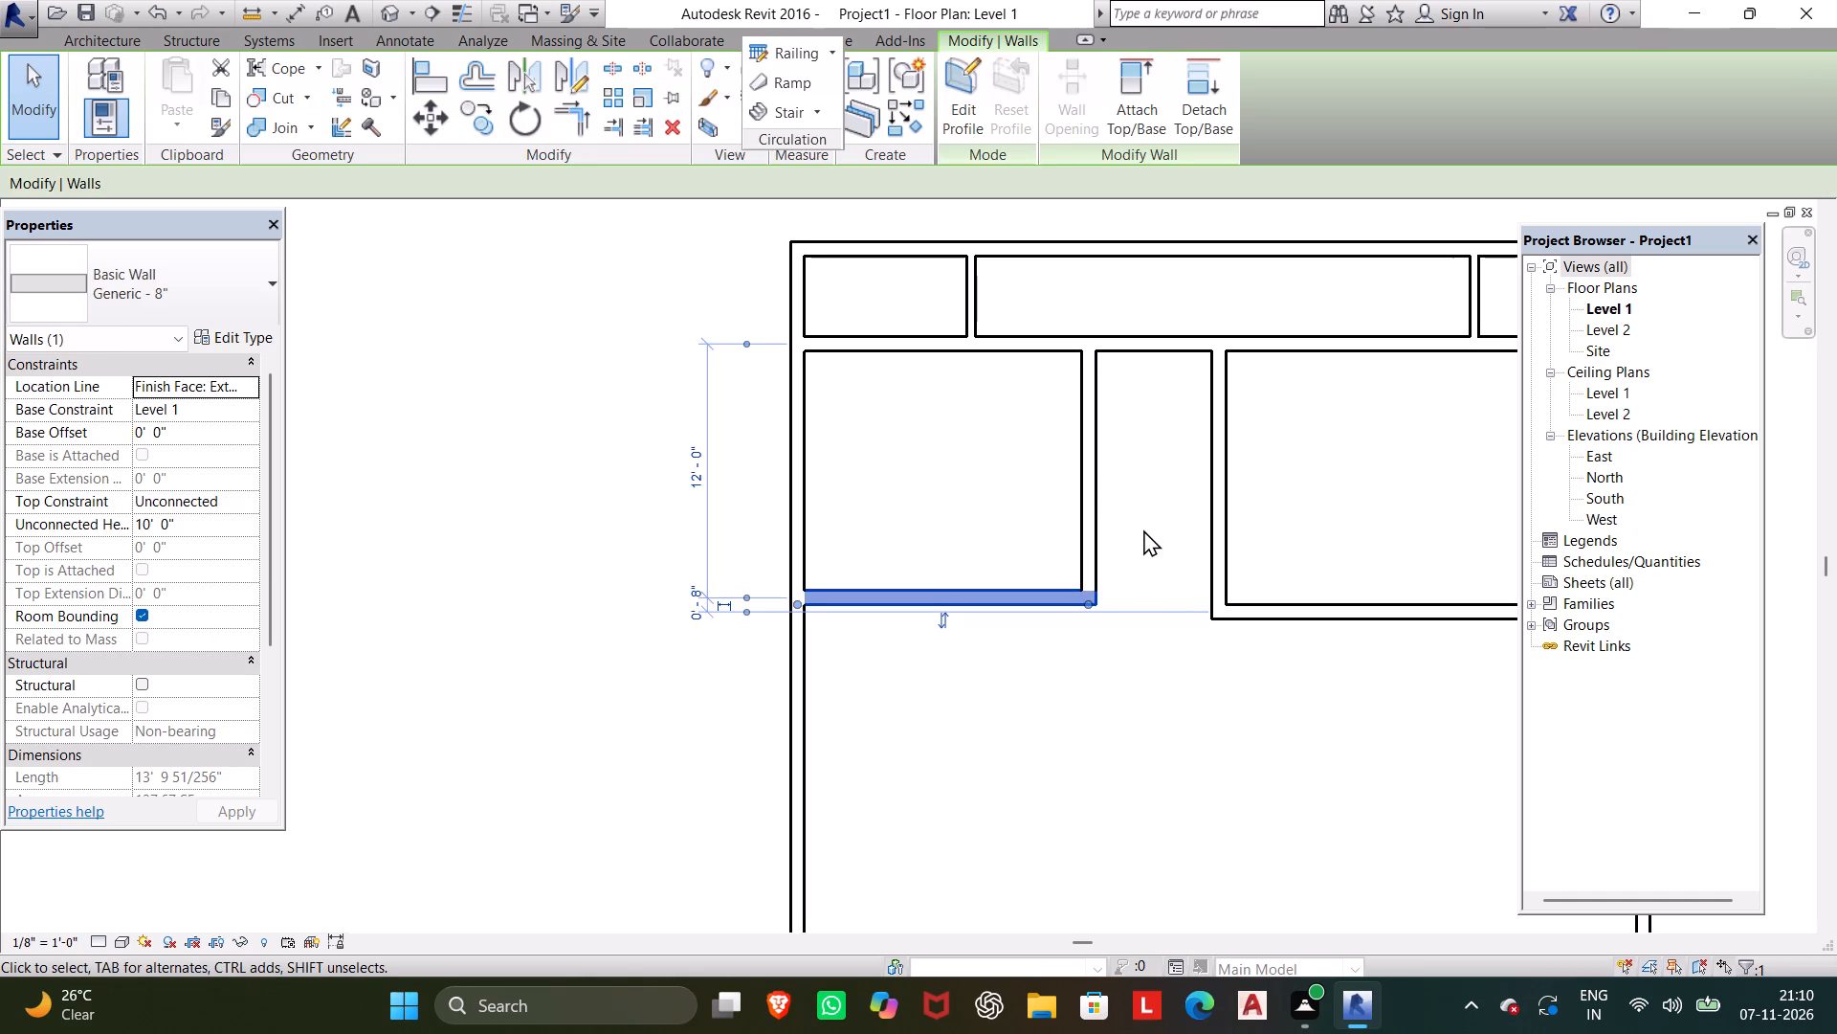
{"action": "key", "text": "Escape"}
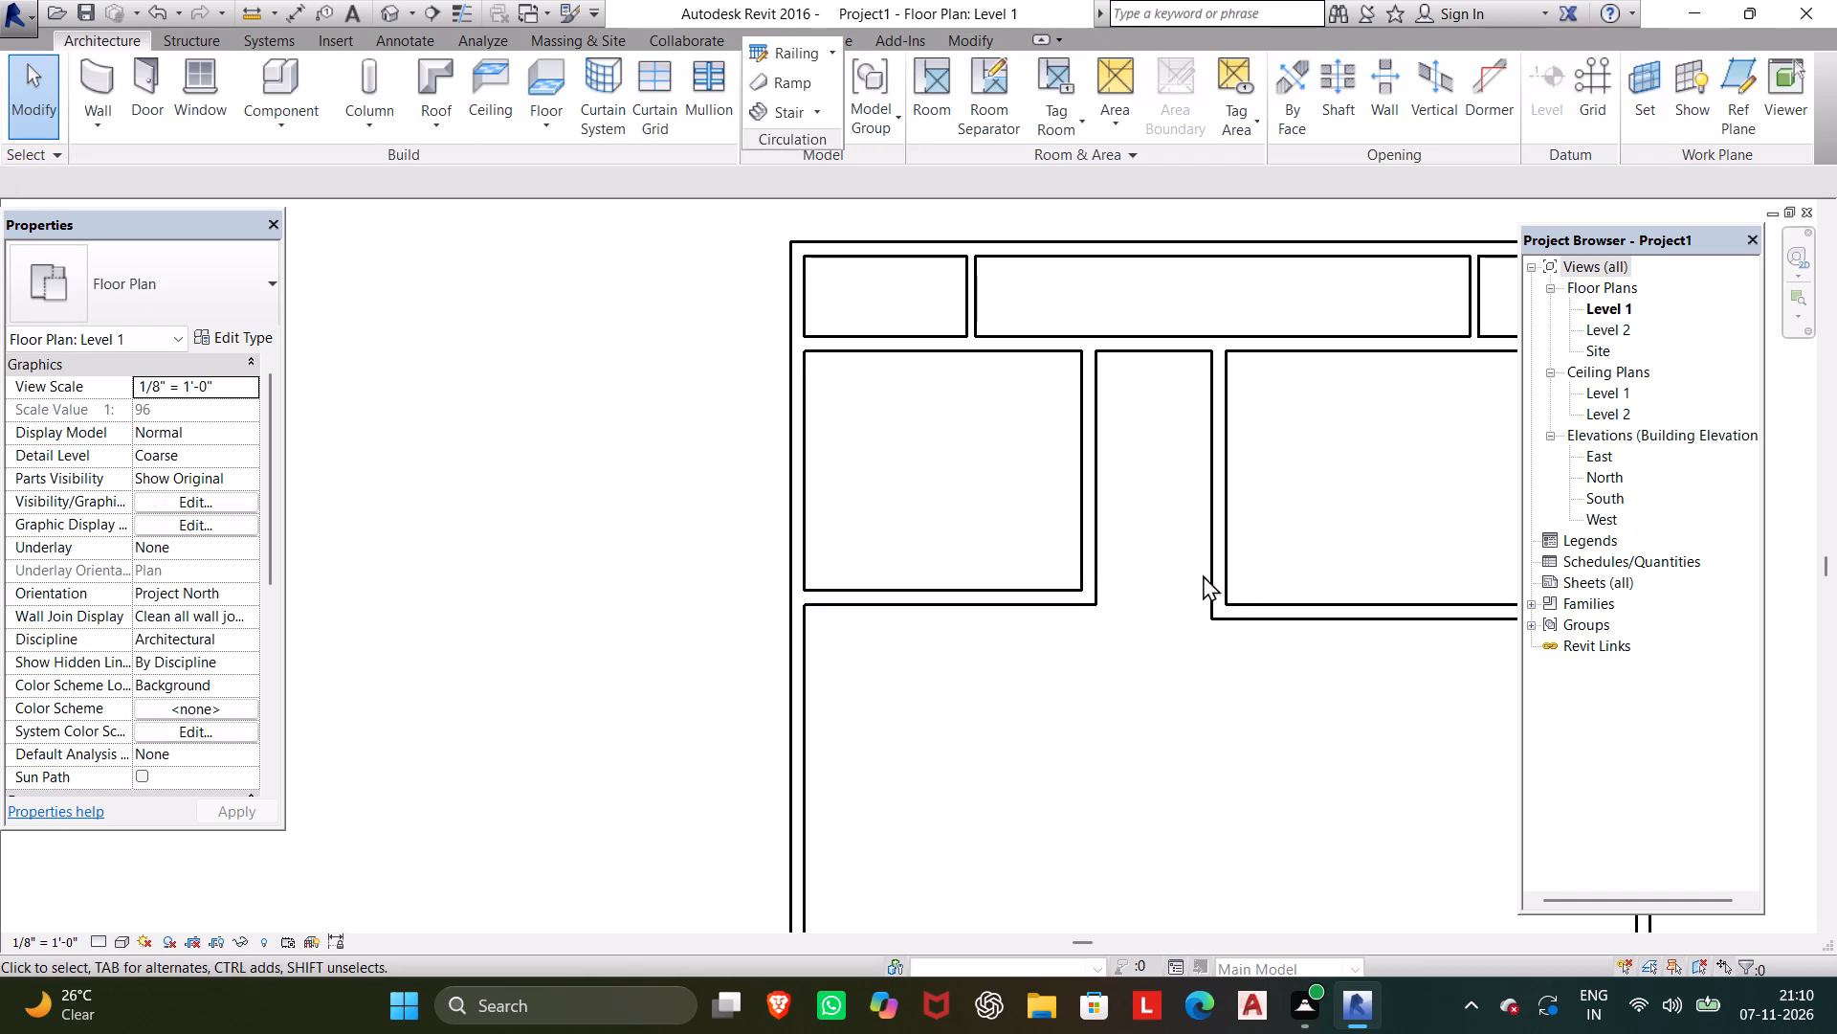
Set the distance between the two parallel walls beside the passage to 7' by moving the passage's east wall.
{"action": "left_click", "coordinate": [1218, 576]}
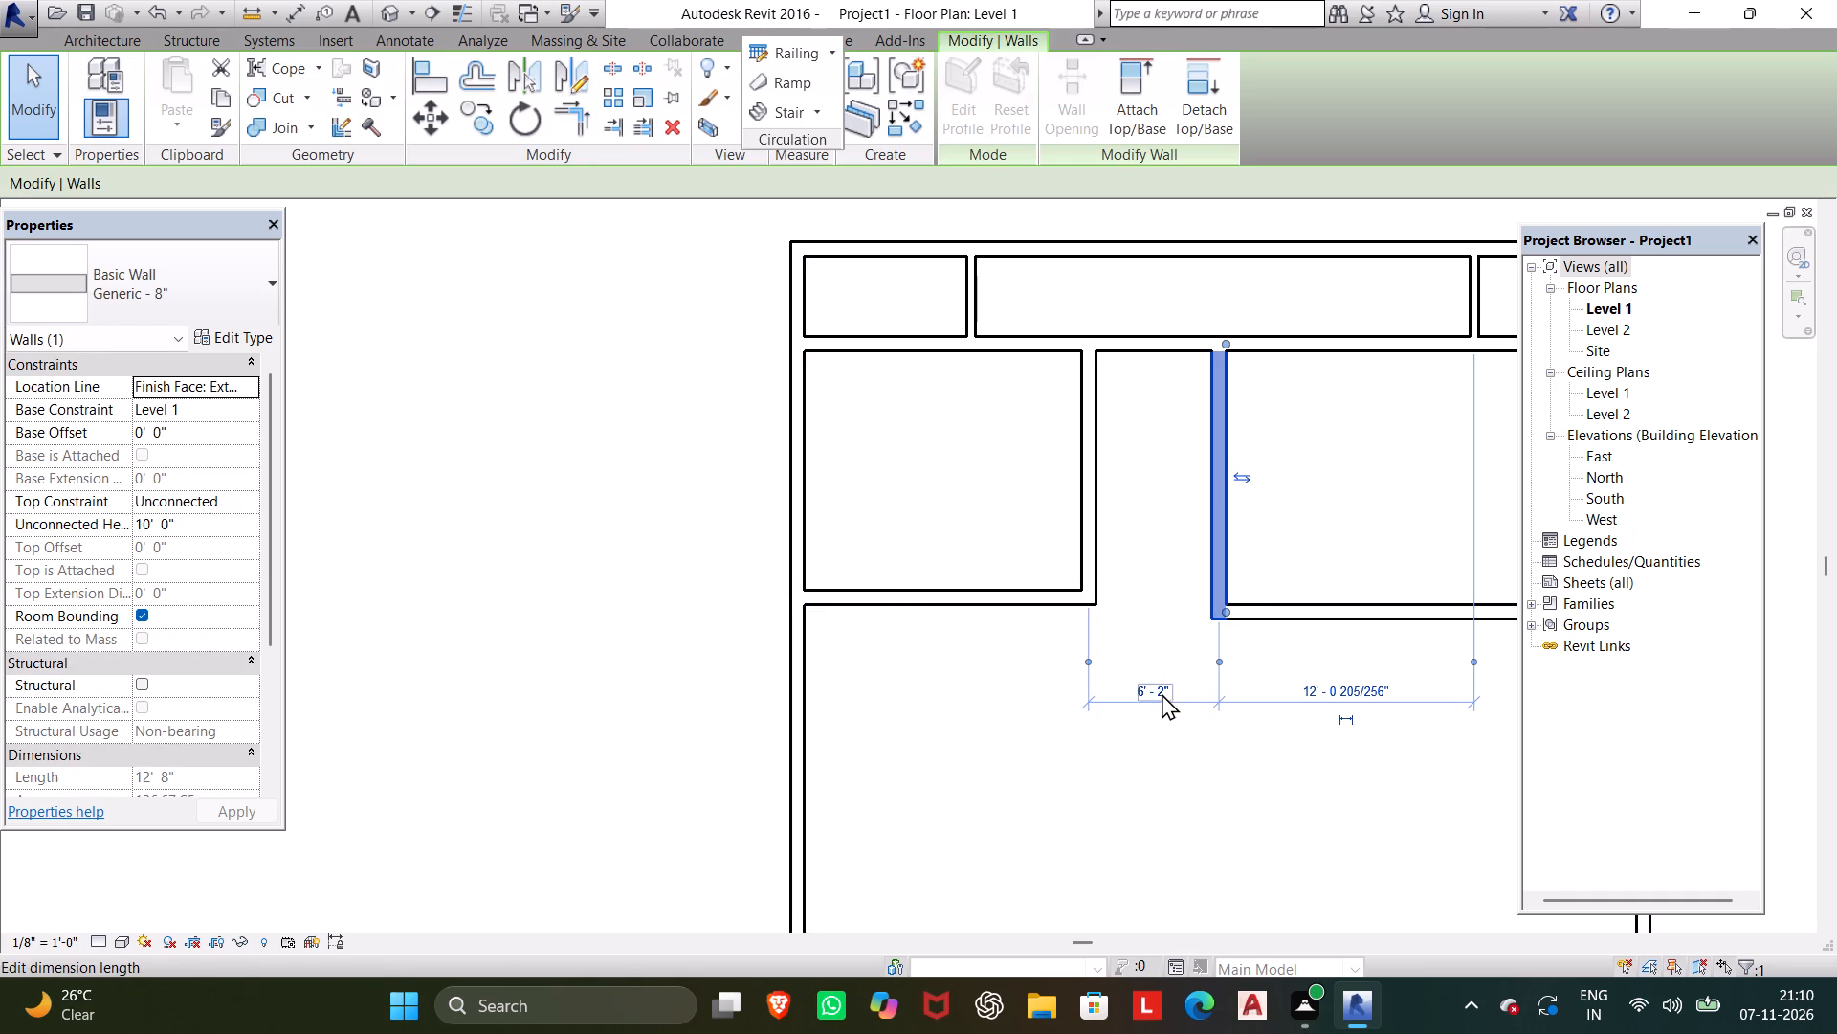
{"action": "left_click", "coordinate": [1163, 695]}
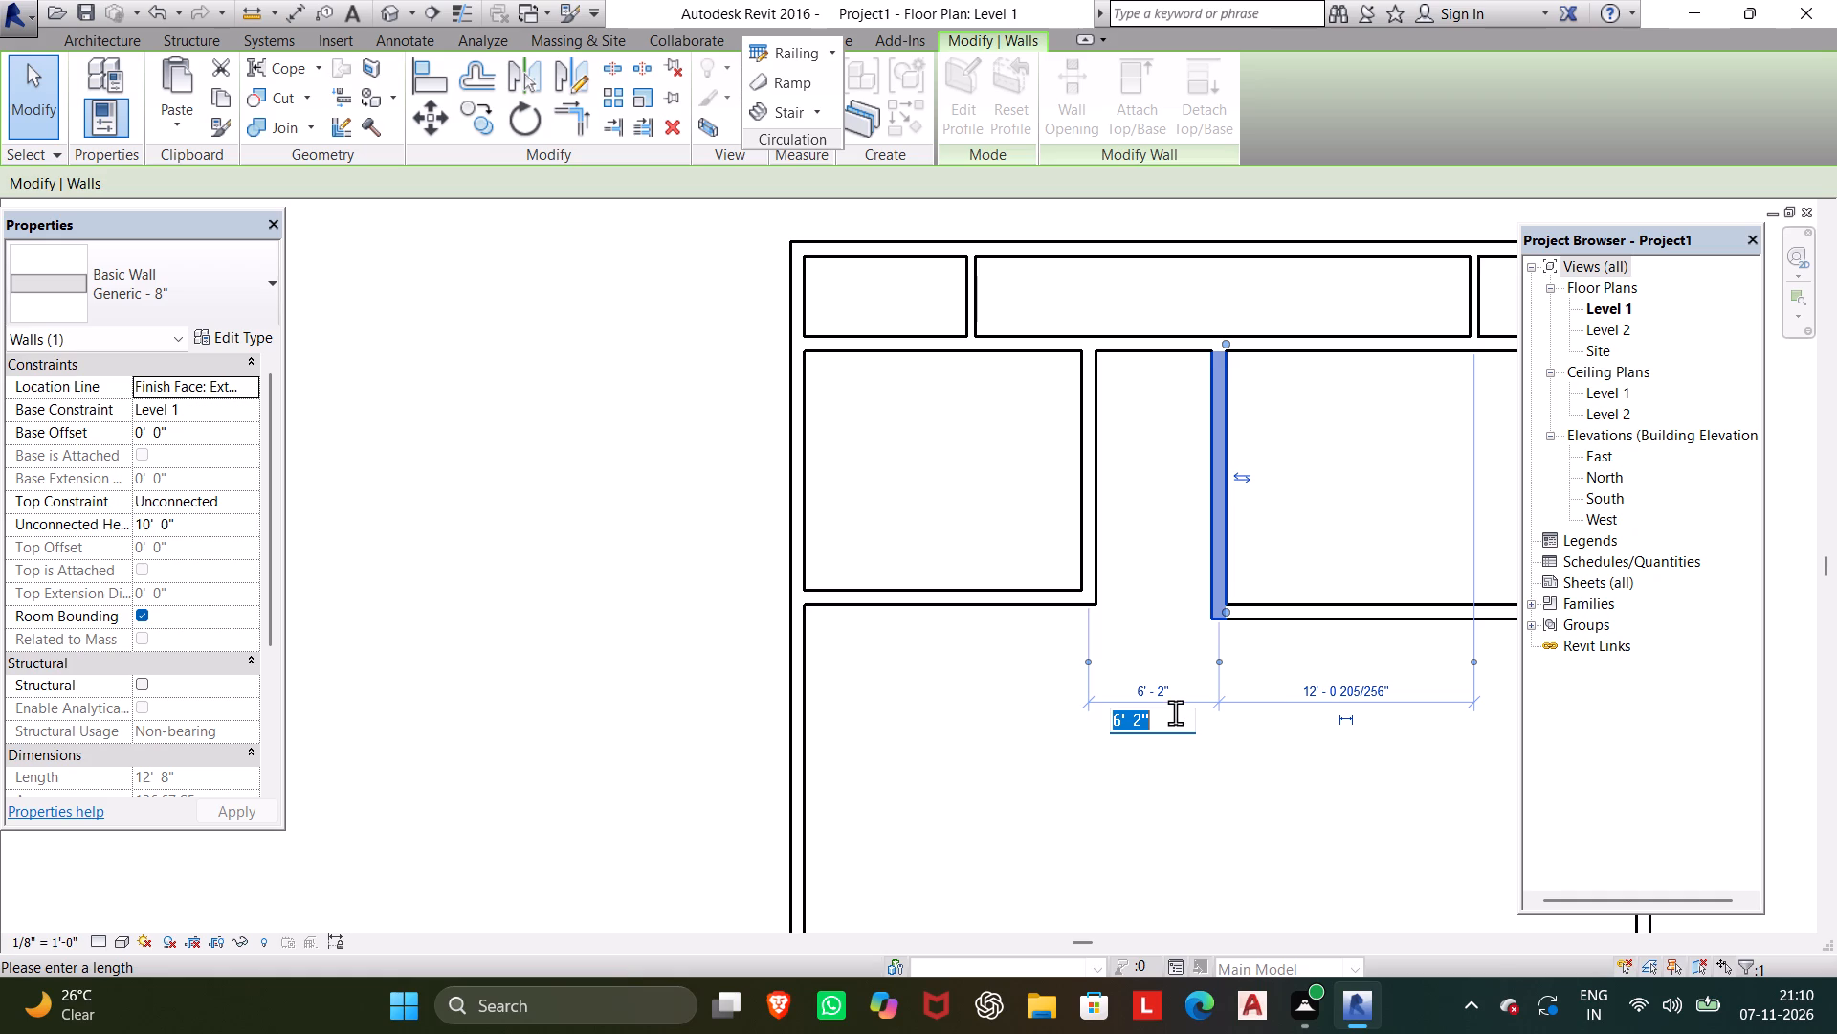
{"action": "type", "text": "7'"}
{"action": "key", "text": "Return"}
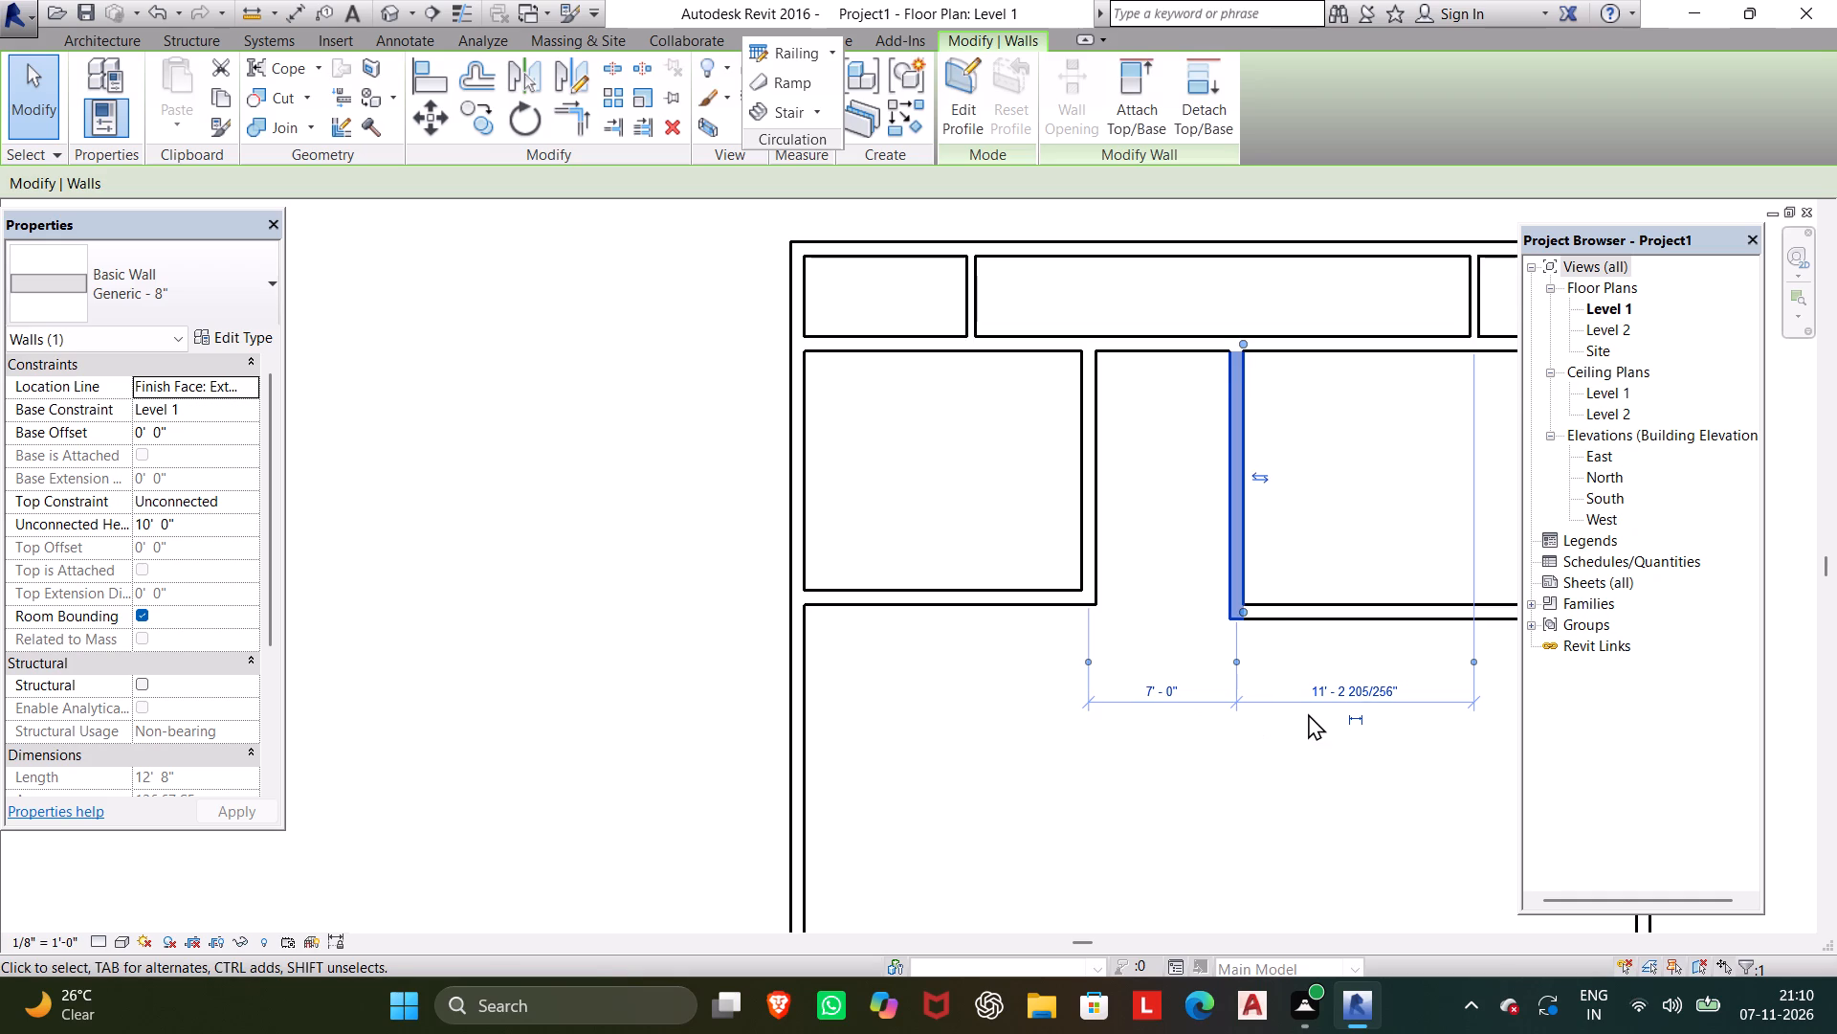
Check the dimensions of the south wall of the room east of the passage.
{"action": "scroll", "coordinate": [1308, 713], "scroll_direction": "down", "scroll_amount": 1}
{"action": "middle_click_drag", "start_coordinate": [1308, 713], "coordinate": [1088, 744]}
{"action": "key", "text": "Escape"}
{"action": "left_click", "coordinate": [1208, 649]}
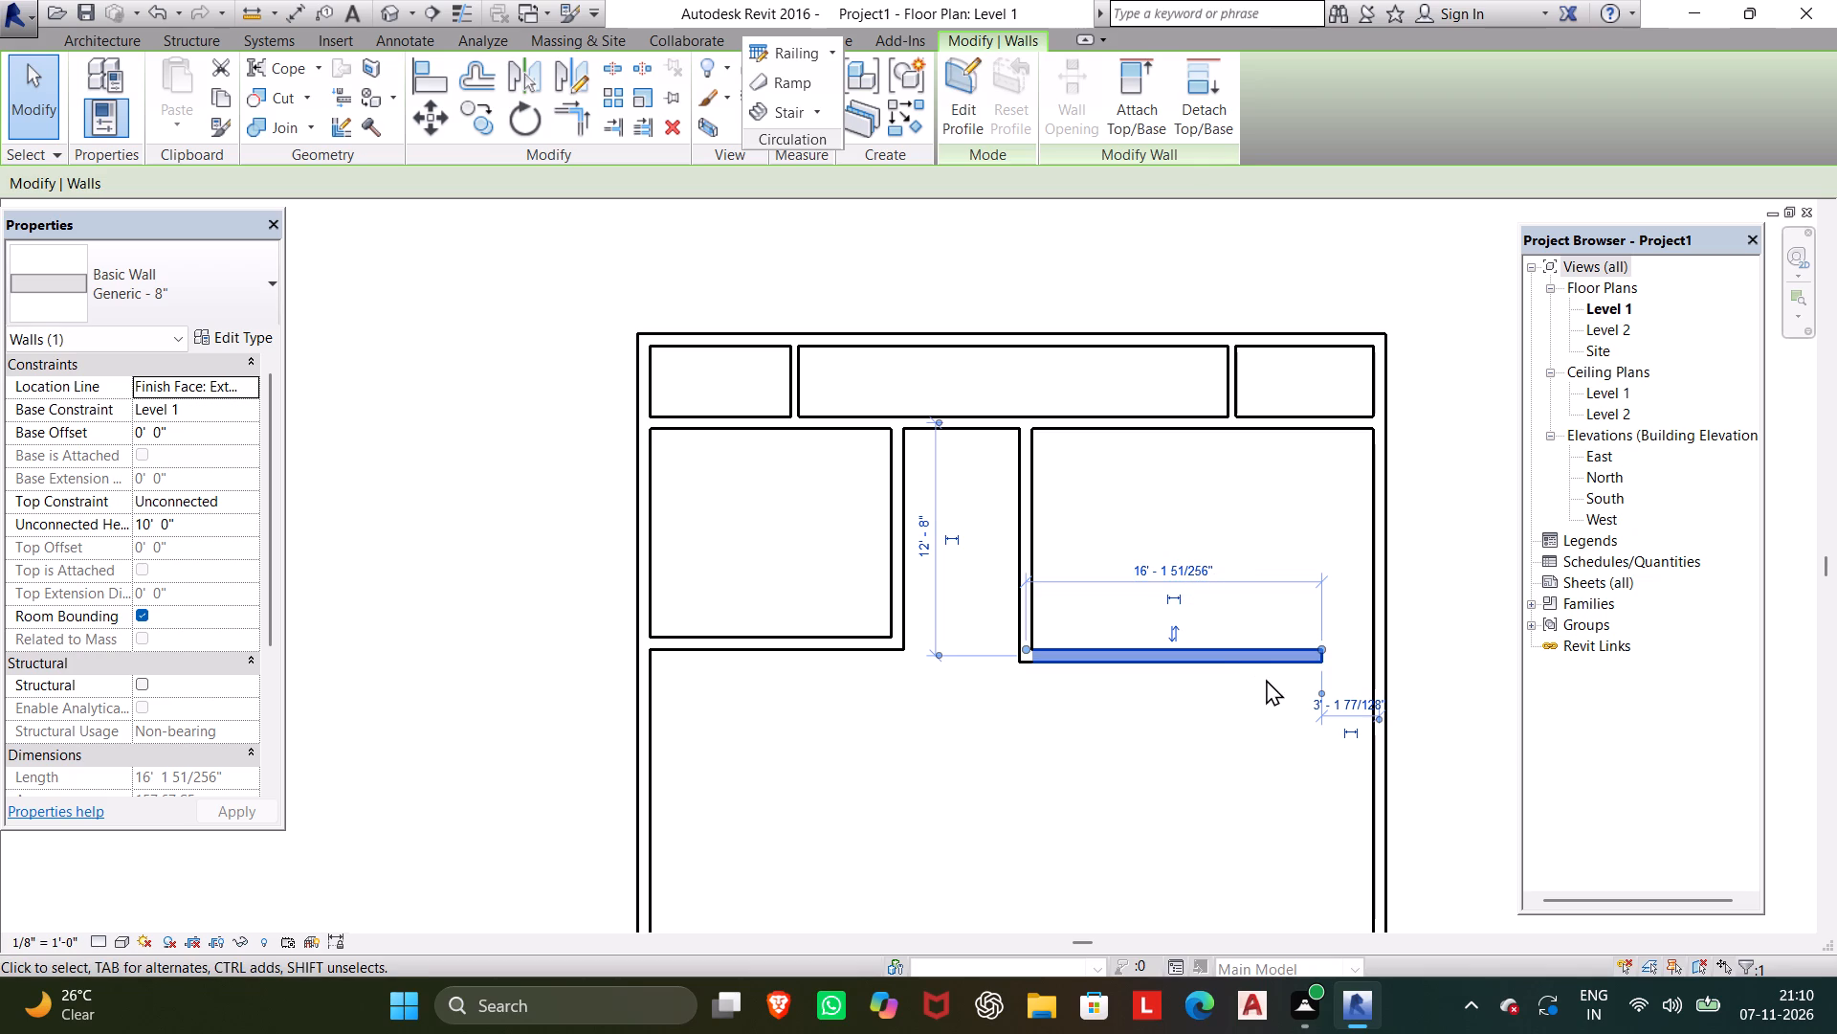
{"action": "key", "text": "Escape"}
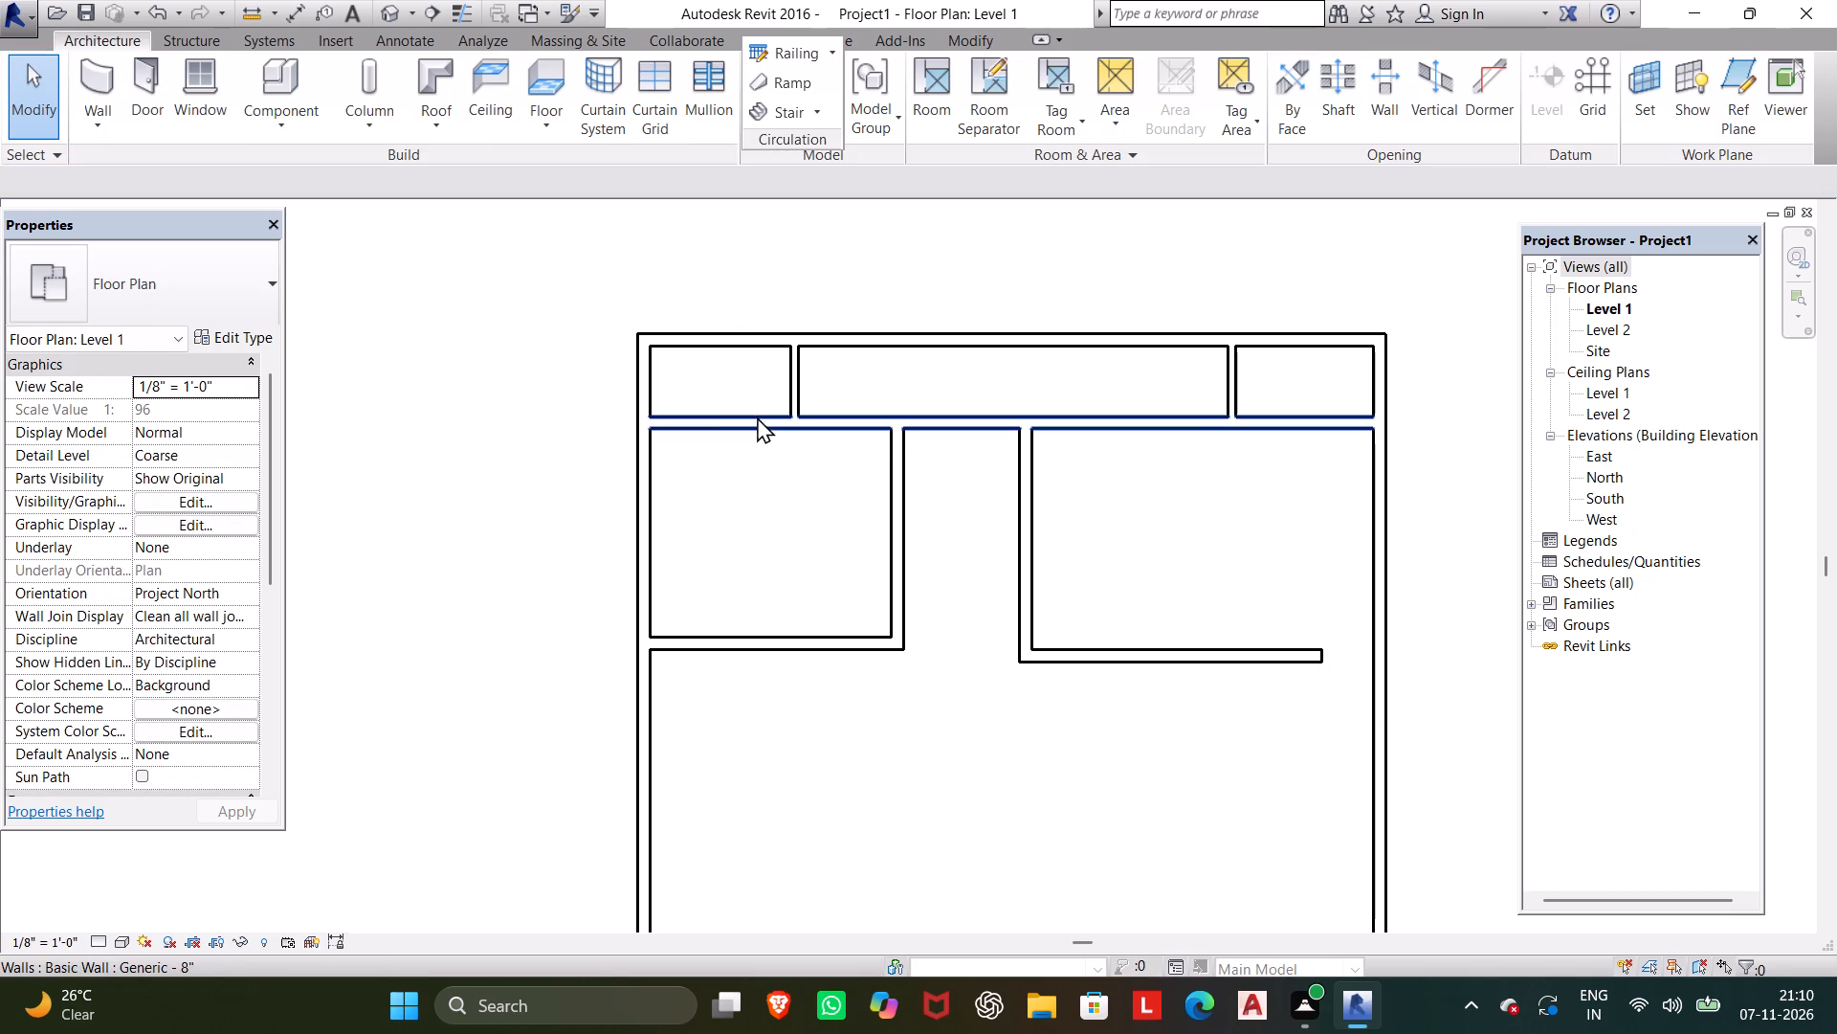
Measure the passage's clear width between its facing wall faces at the north end, and check its east wall's spacing dimensions.
{"action": "left_click", "coordinate": [242, 7]}
{"action": "scroll", "coordinate": [920, 436], "scroll_direction": "up", "scroll_amount": 4}
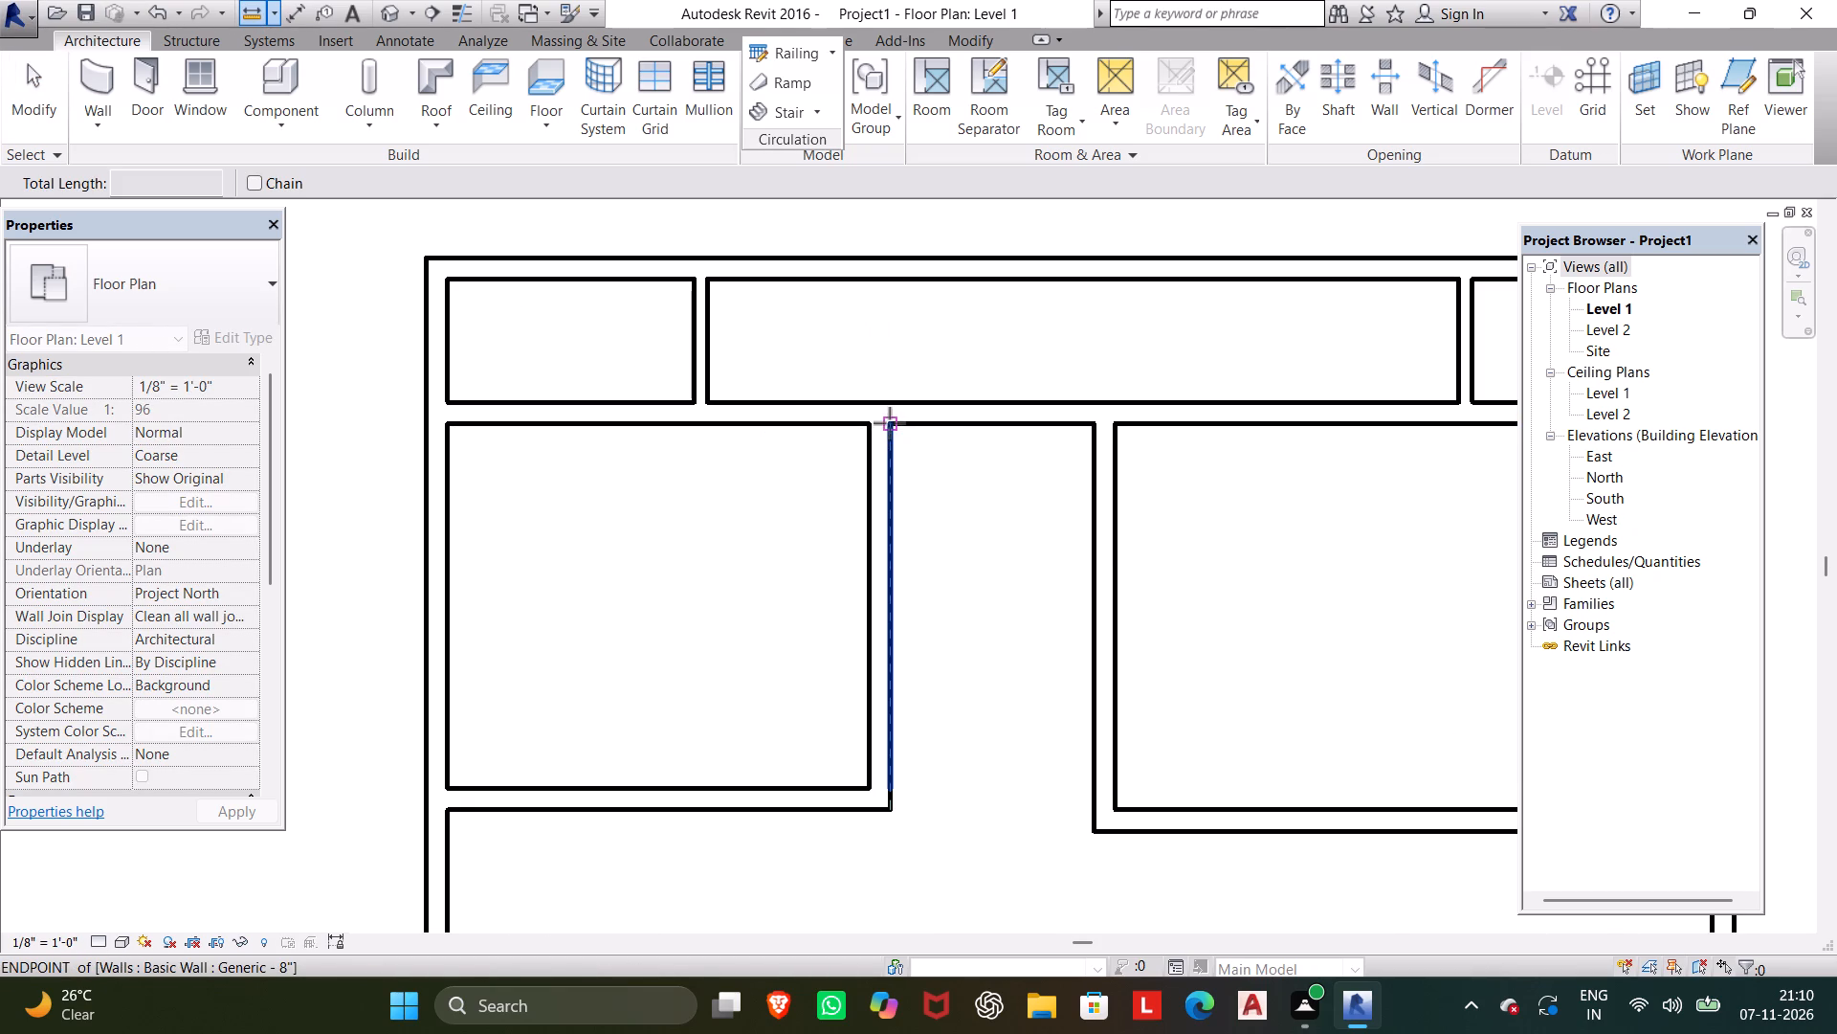
{"action": "left_click", "coordinate": [890, 423]}
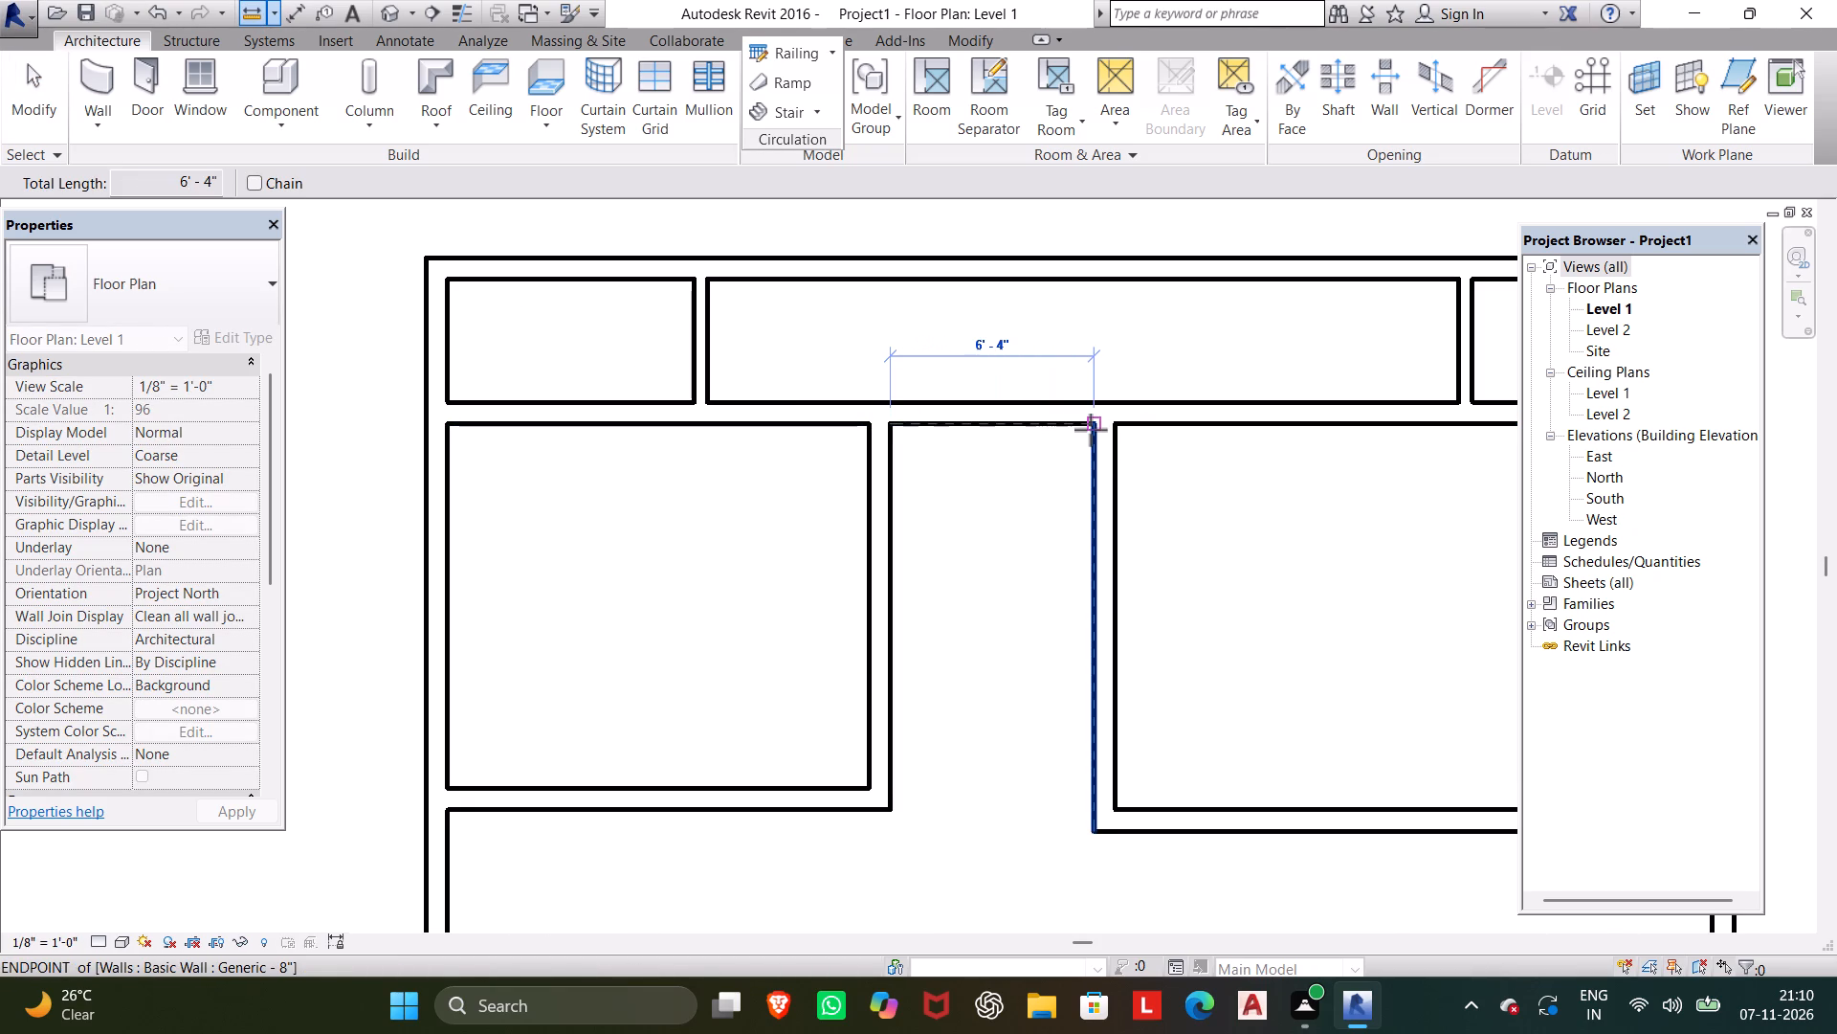
{"action": "left_click", "coordinate": [1091, 430]}
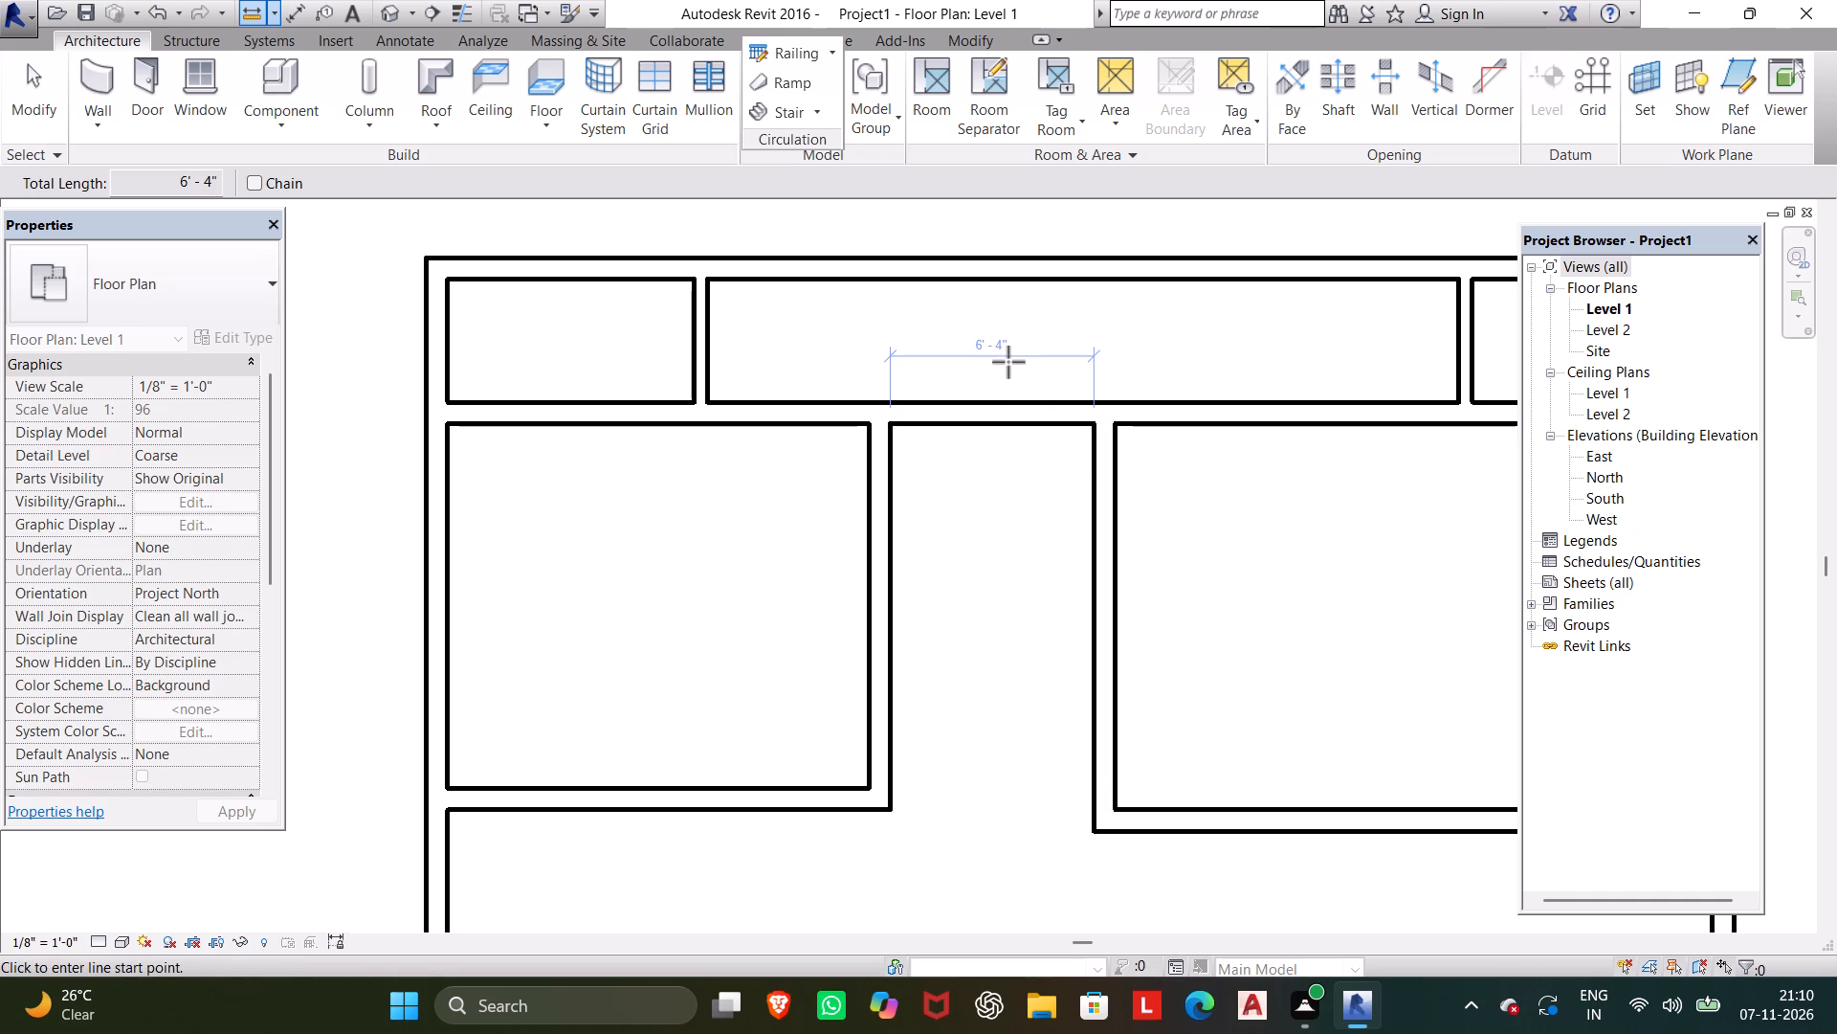
{"action": "key", "text": "Escape"}
{"action": "key", "text": "Escape"}
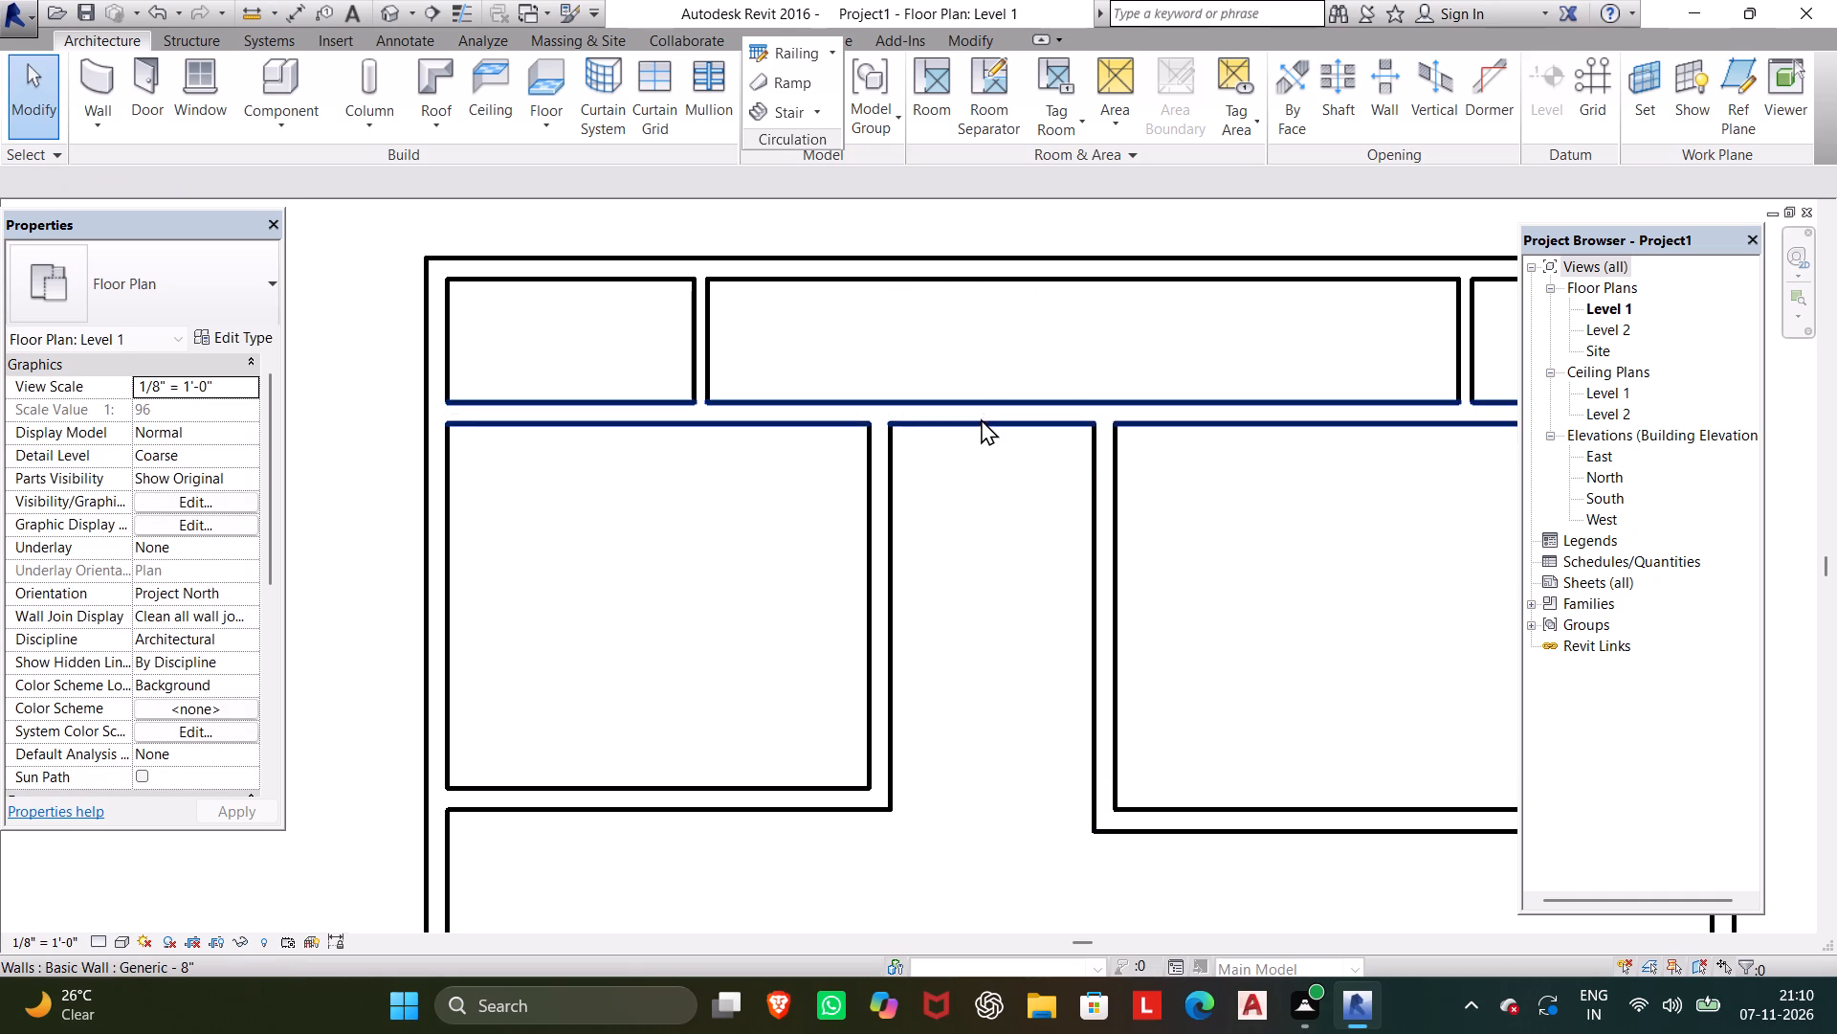
{"action": "left_click", "coordinate": [981, 421]}
{"action": "key", "text": "Escape"}
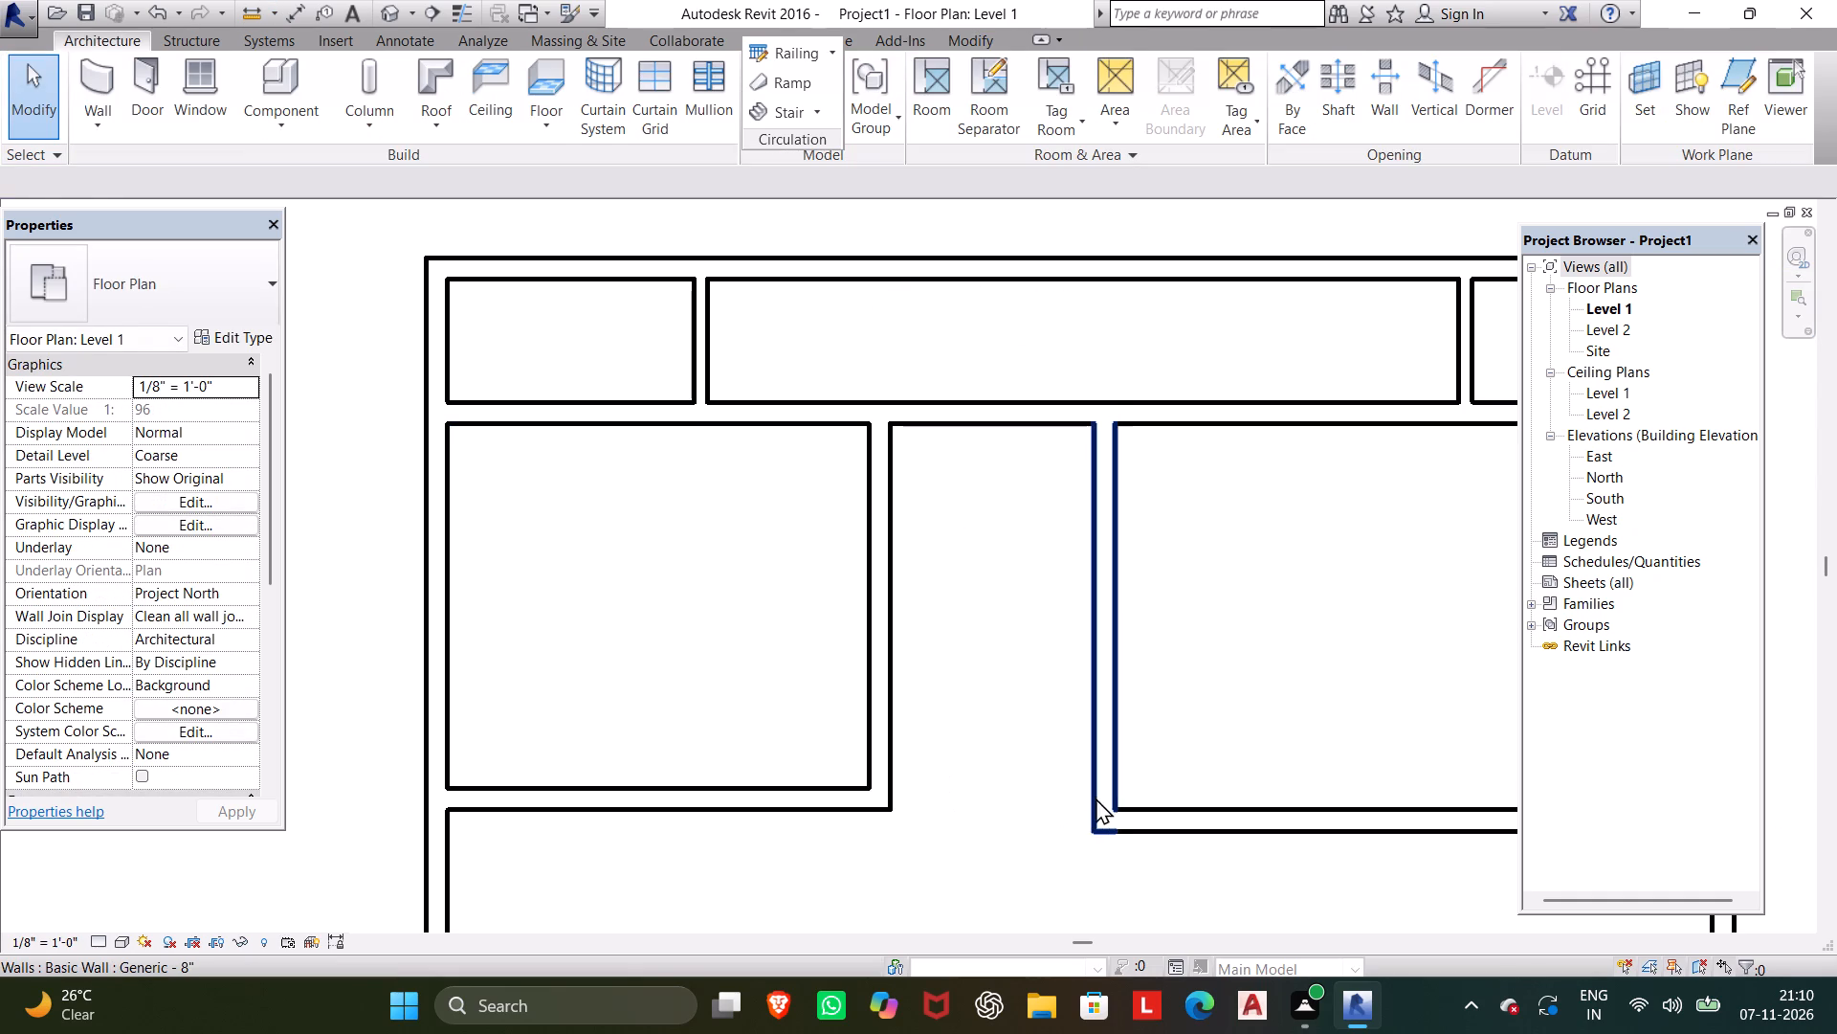
{"action": "left_click", "coordinate": [1098, 795]}
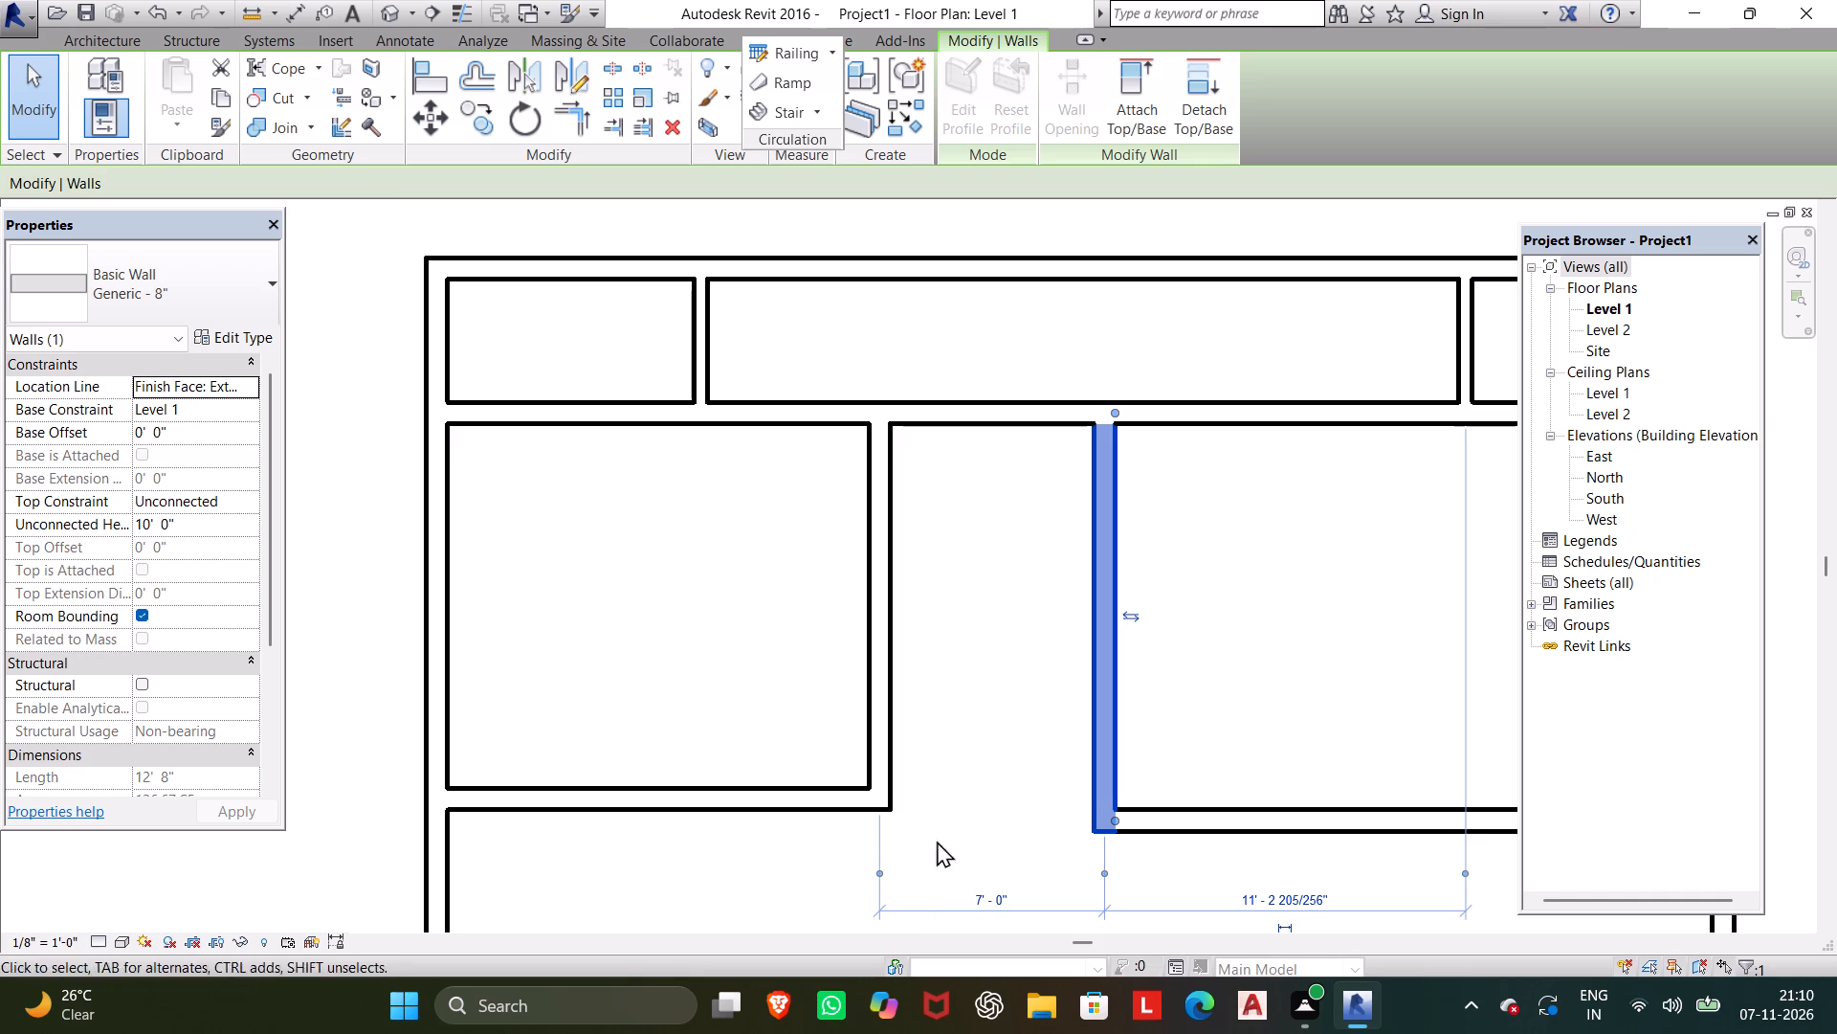
{"action": "left_click", "coordinate": [1002, 731]}
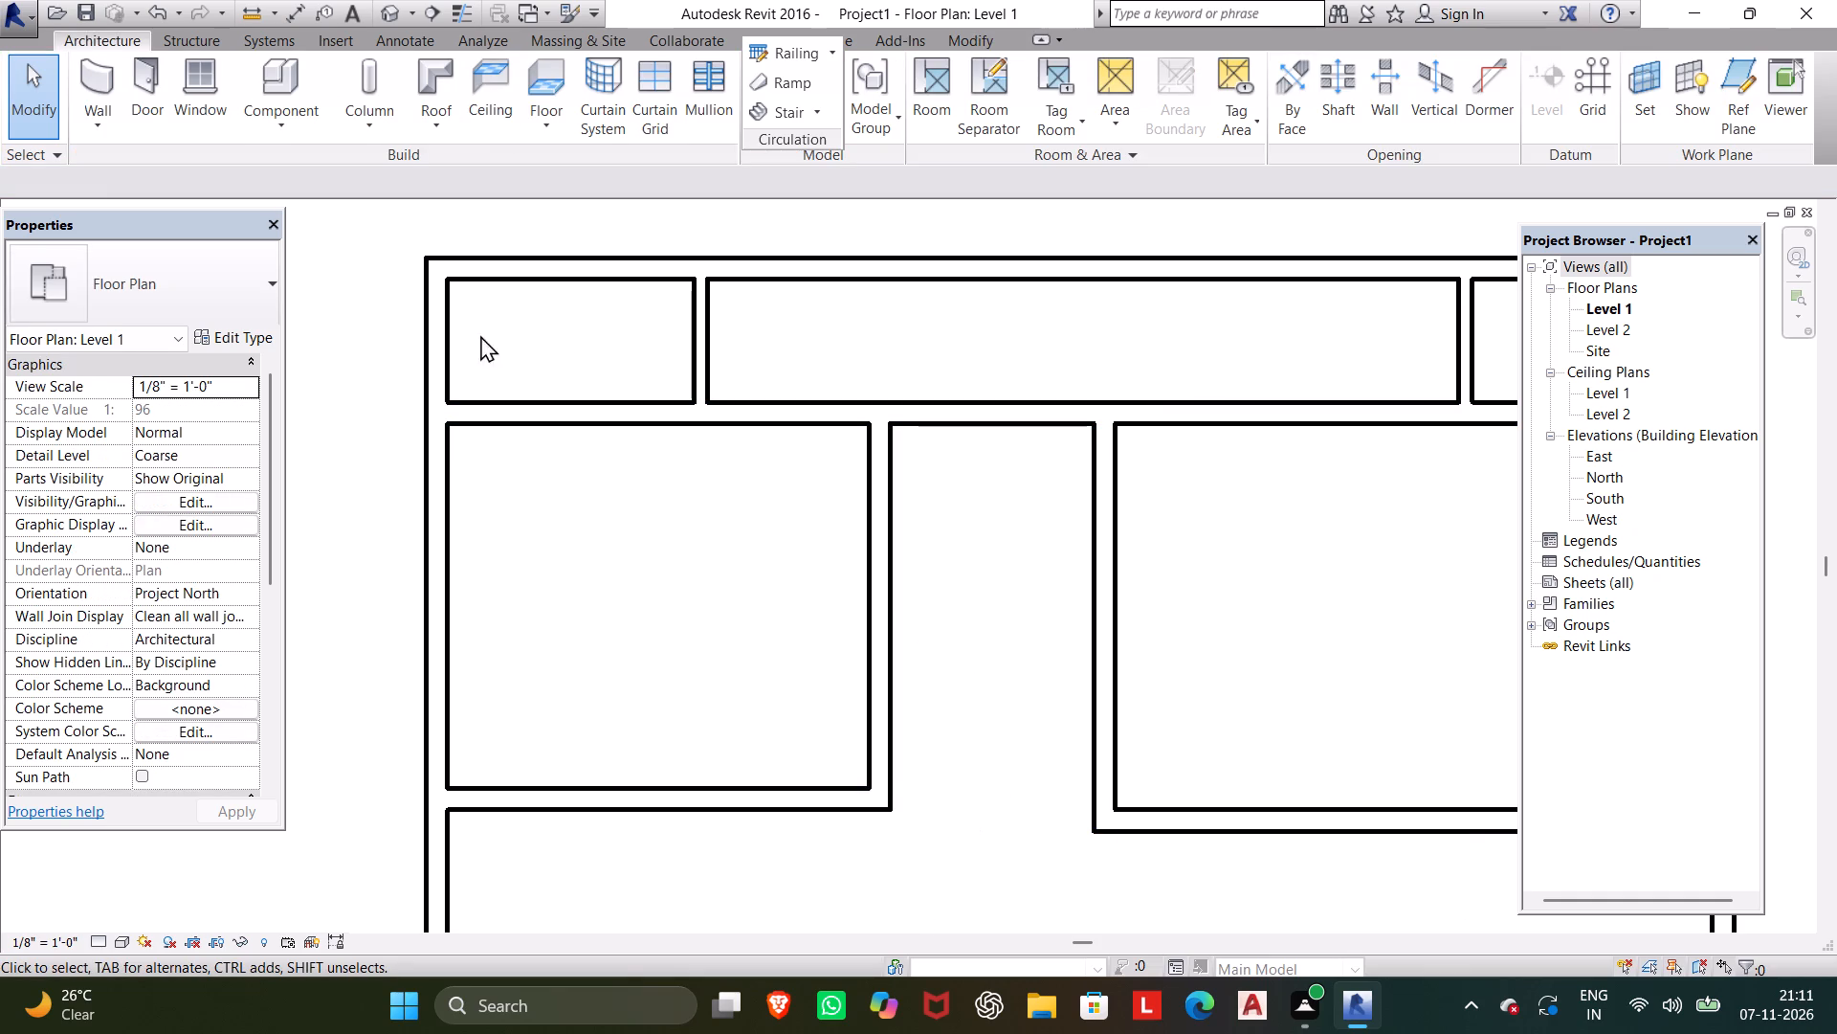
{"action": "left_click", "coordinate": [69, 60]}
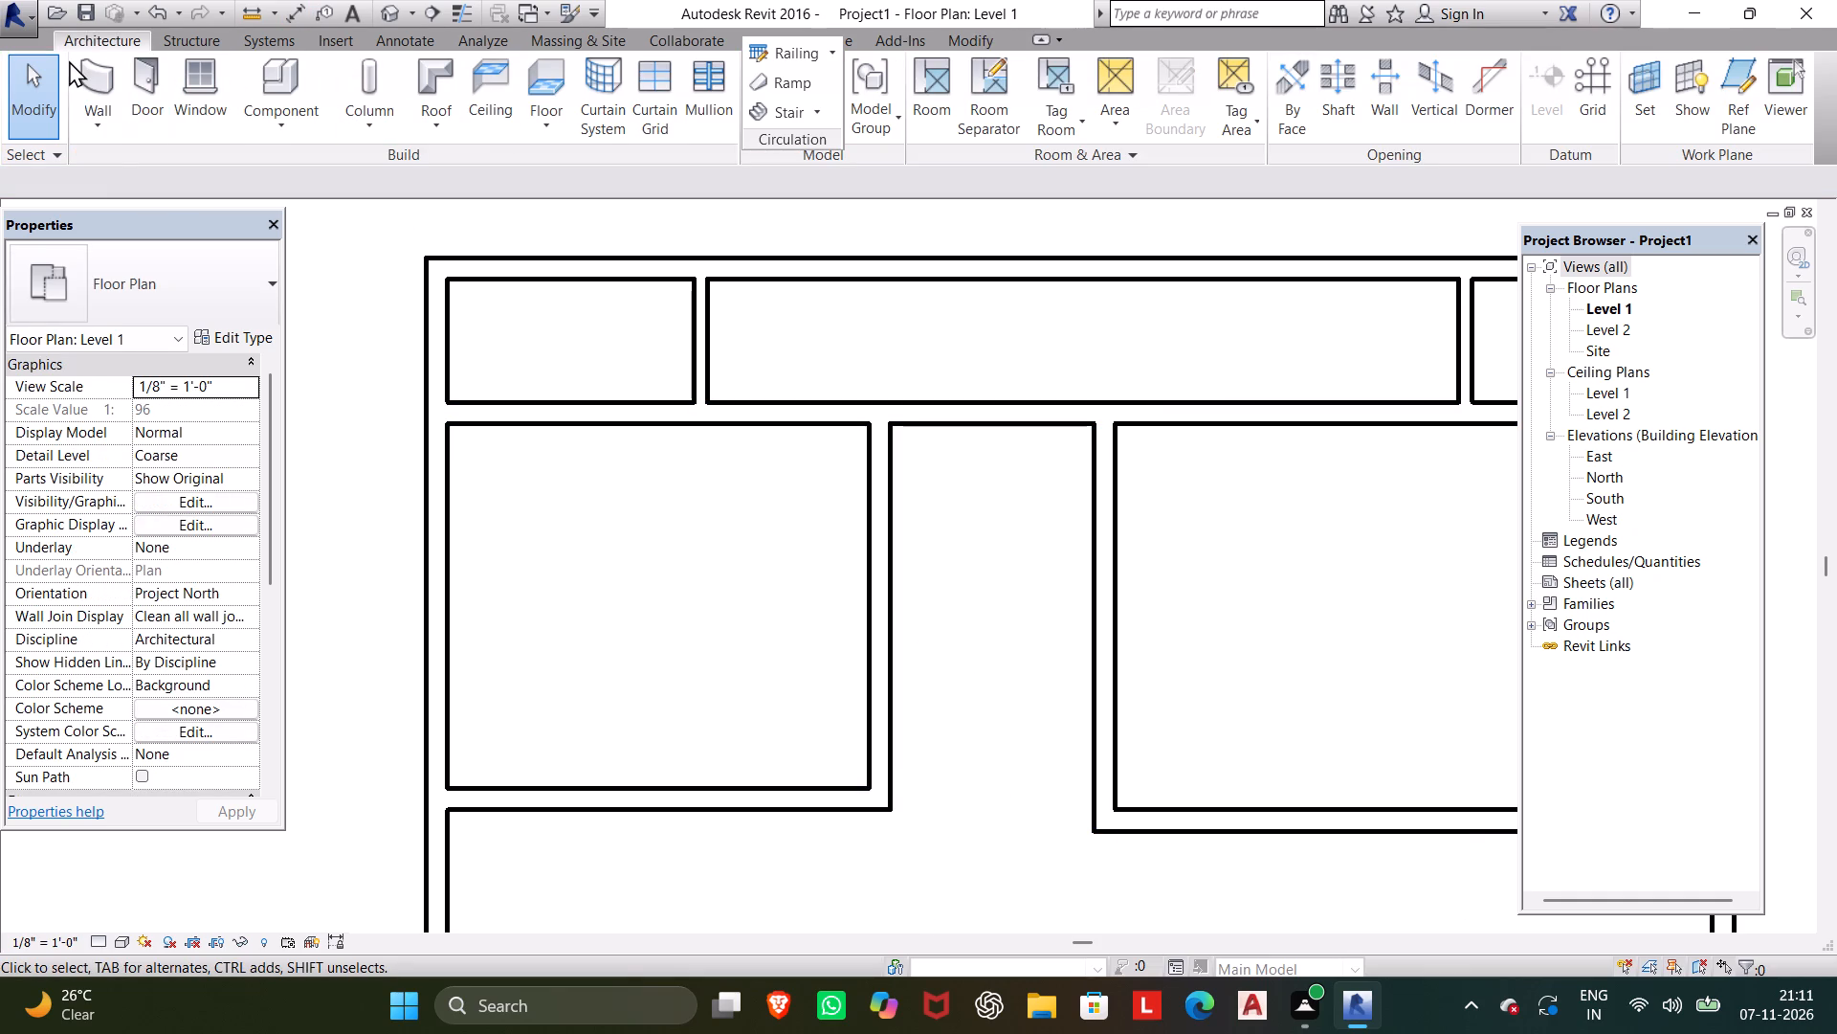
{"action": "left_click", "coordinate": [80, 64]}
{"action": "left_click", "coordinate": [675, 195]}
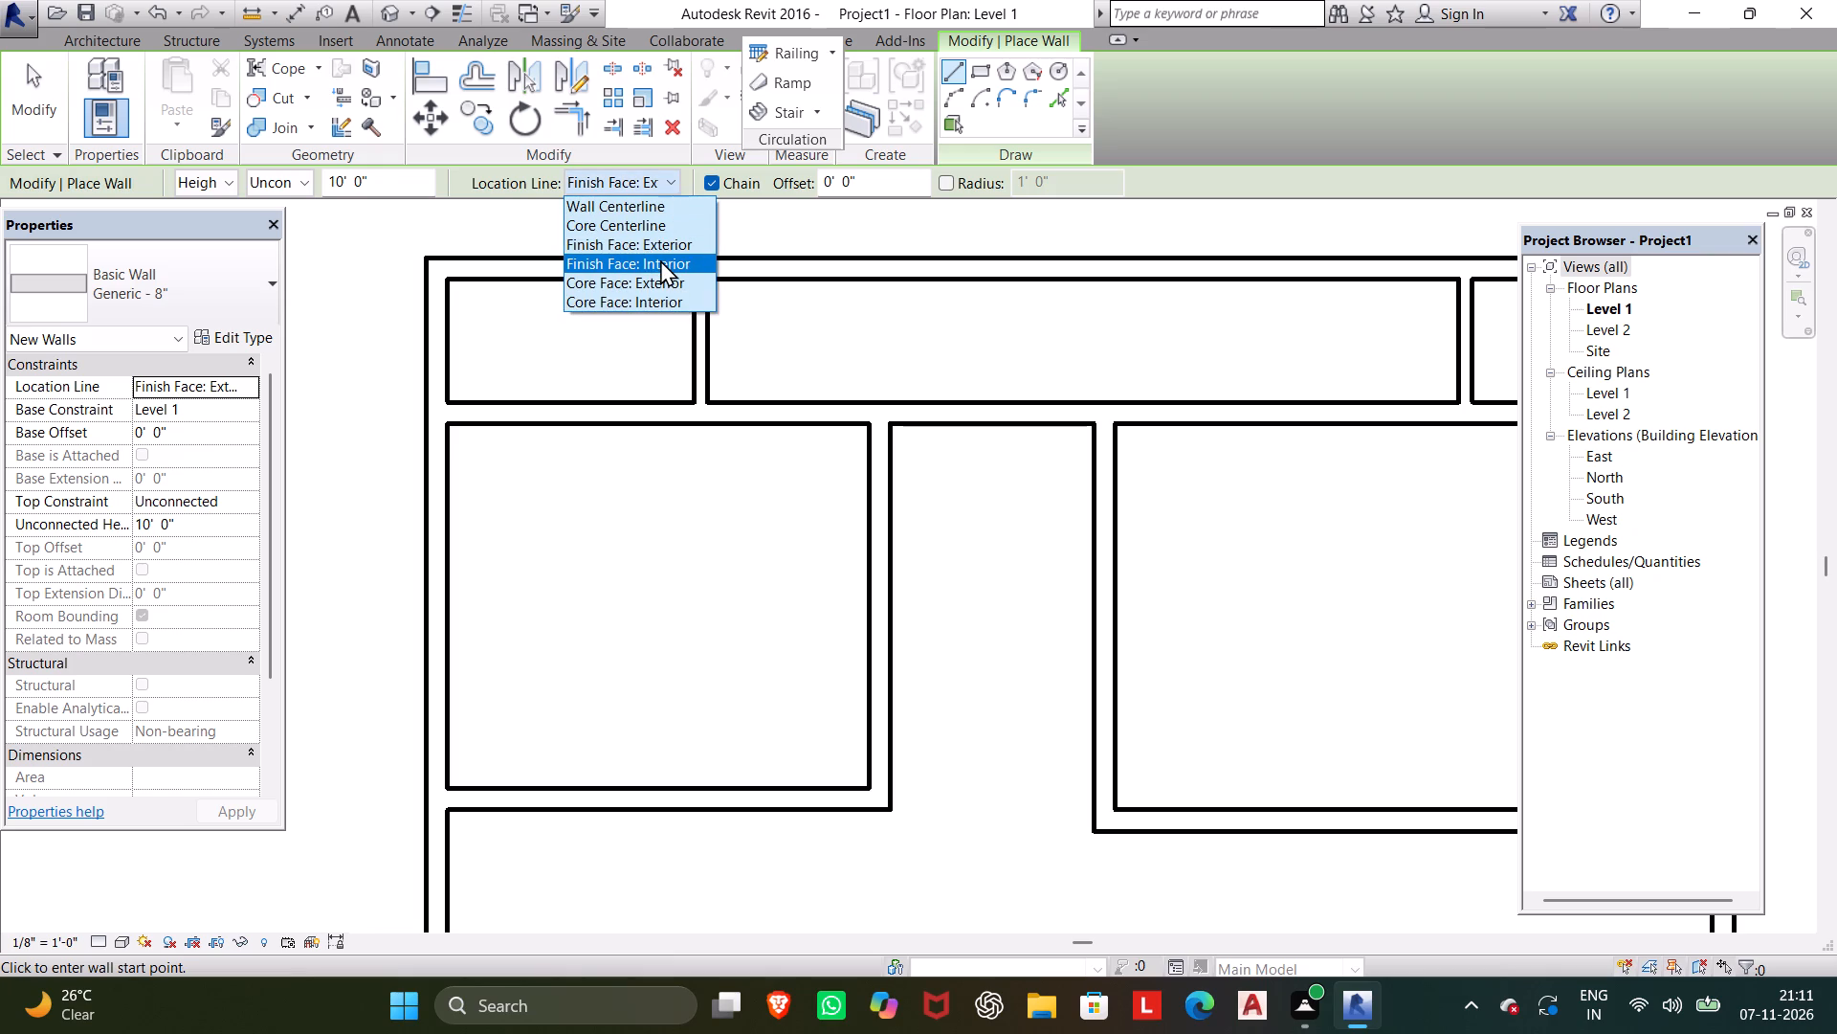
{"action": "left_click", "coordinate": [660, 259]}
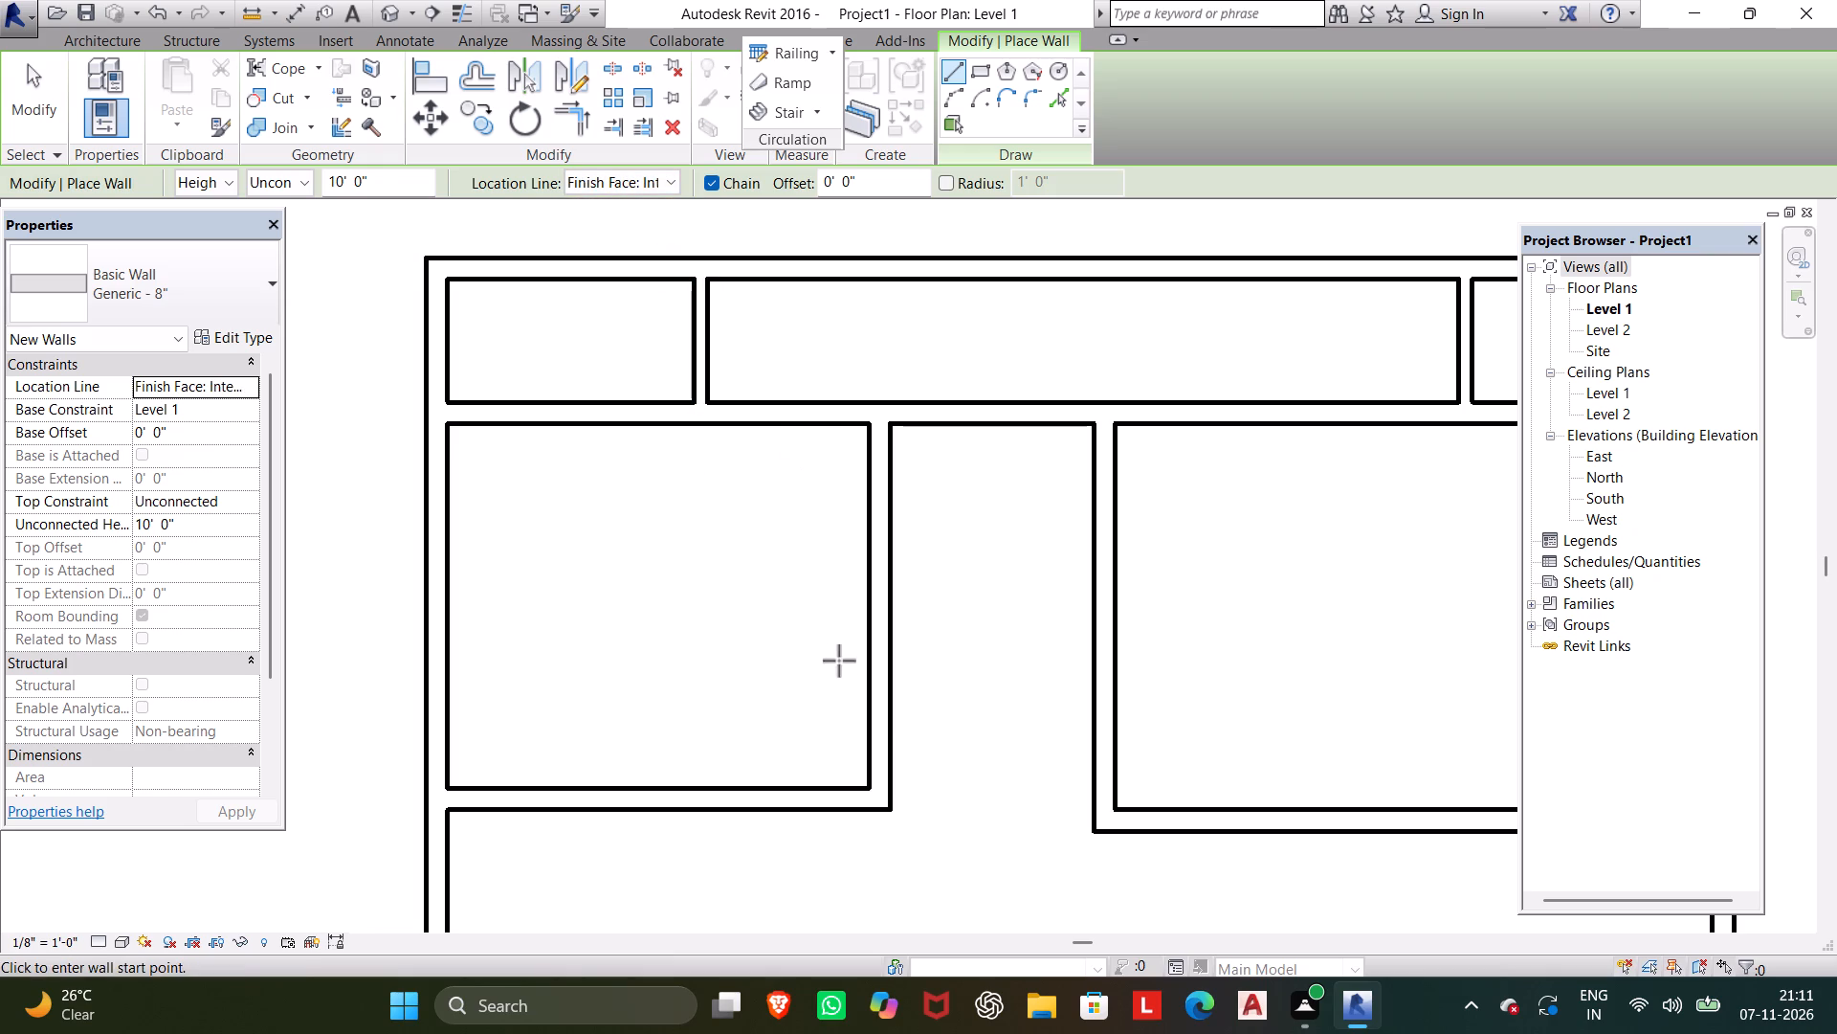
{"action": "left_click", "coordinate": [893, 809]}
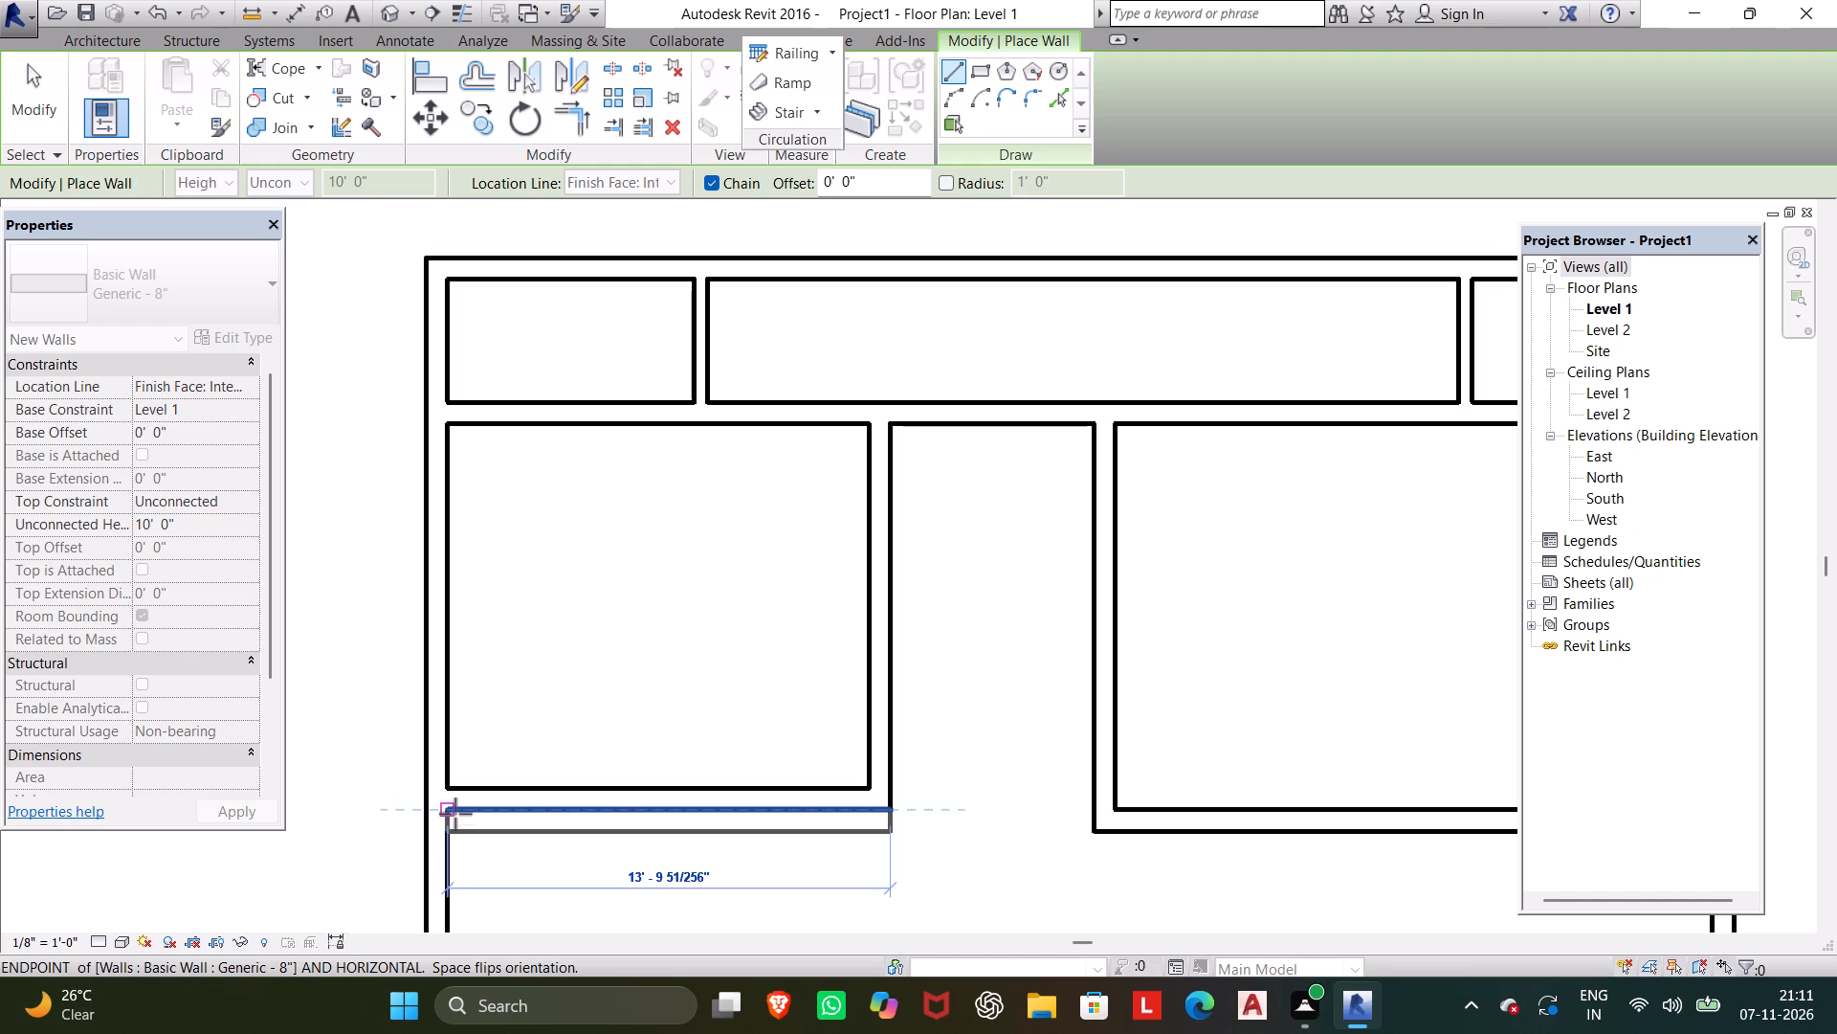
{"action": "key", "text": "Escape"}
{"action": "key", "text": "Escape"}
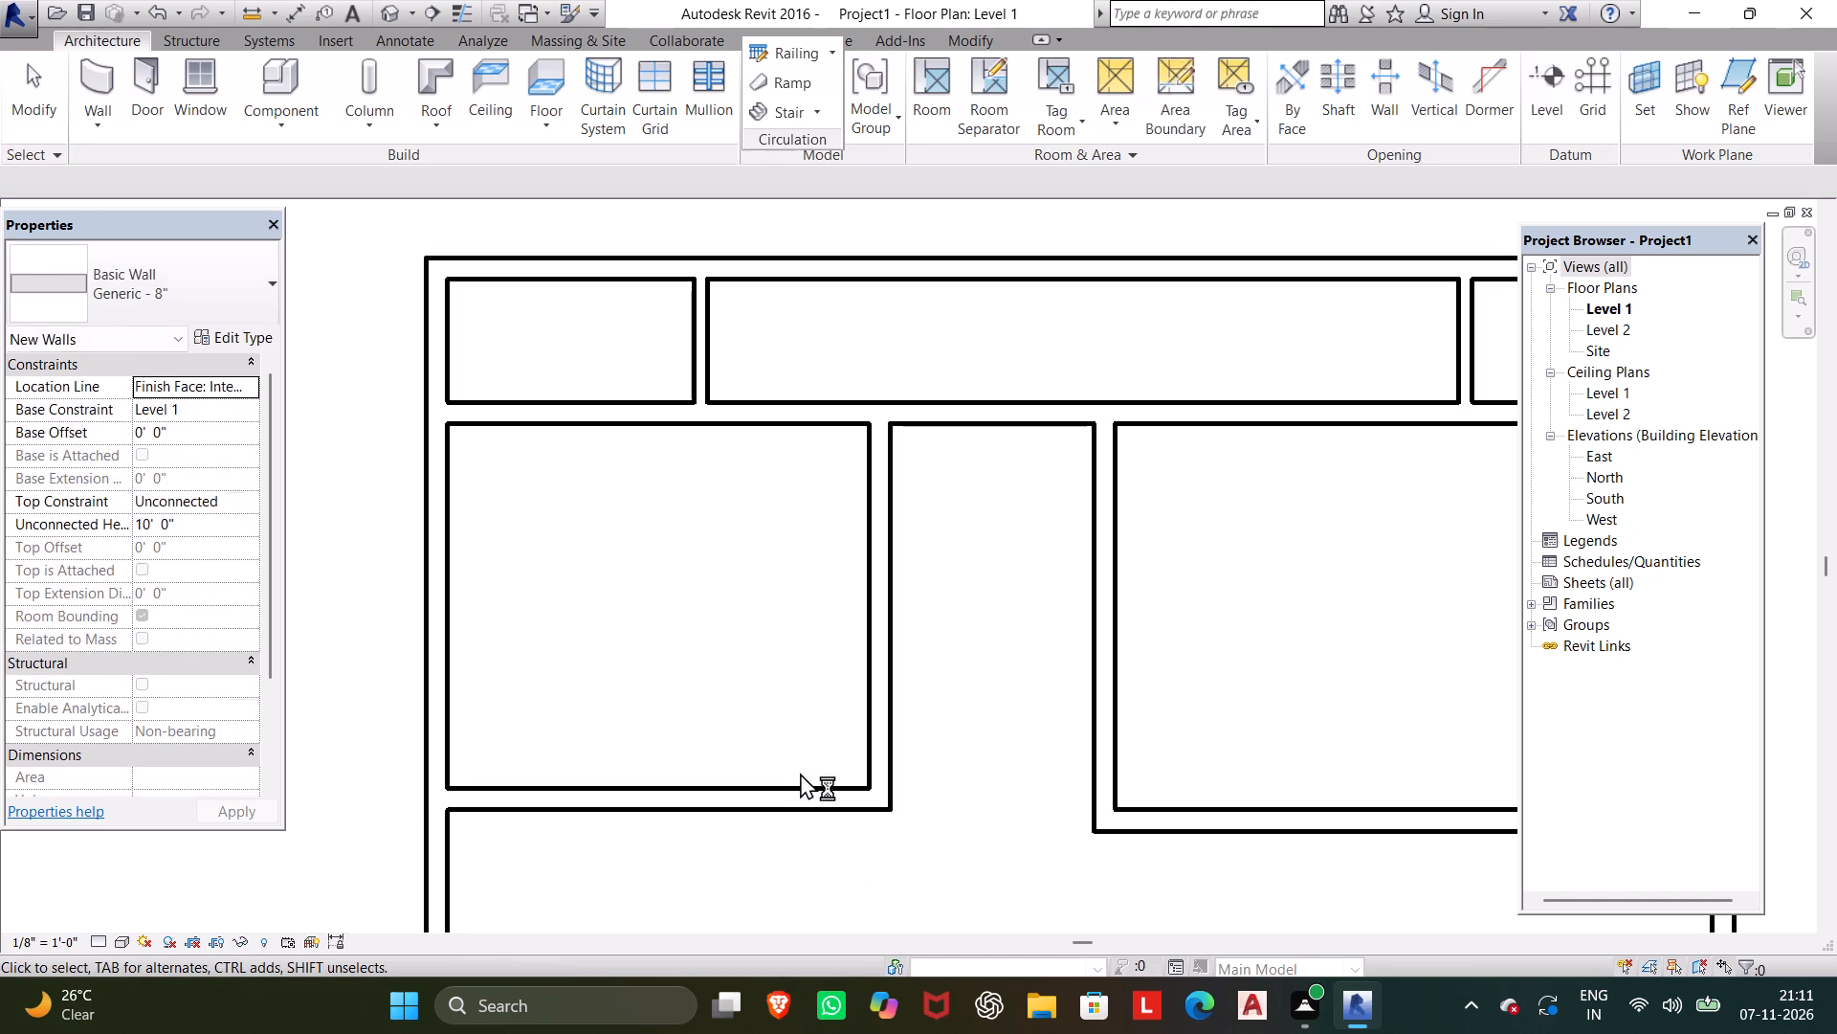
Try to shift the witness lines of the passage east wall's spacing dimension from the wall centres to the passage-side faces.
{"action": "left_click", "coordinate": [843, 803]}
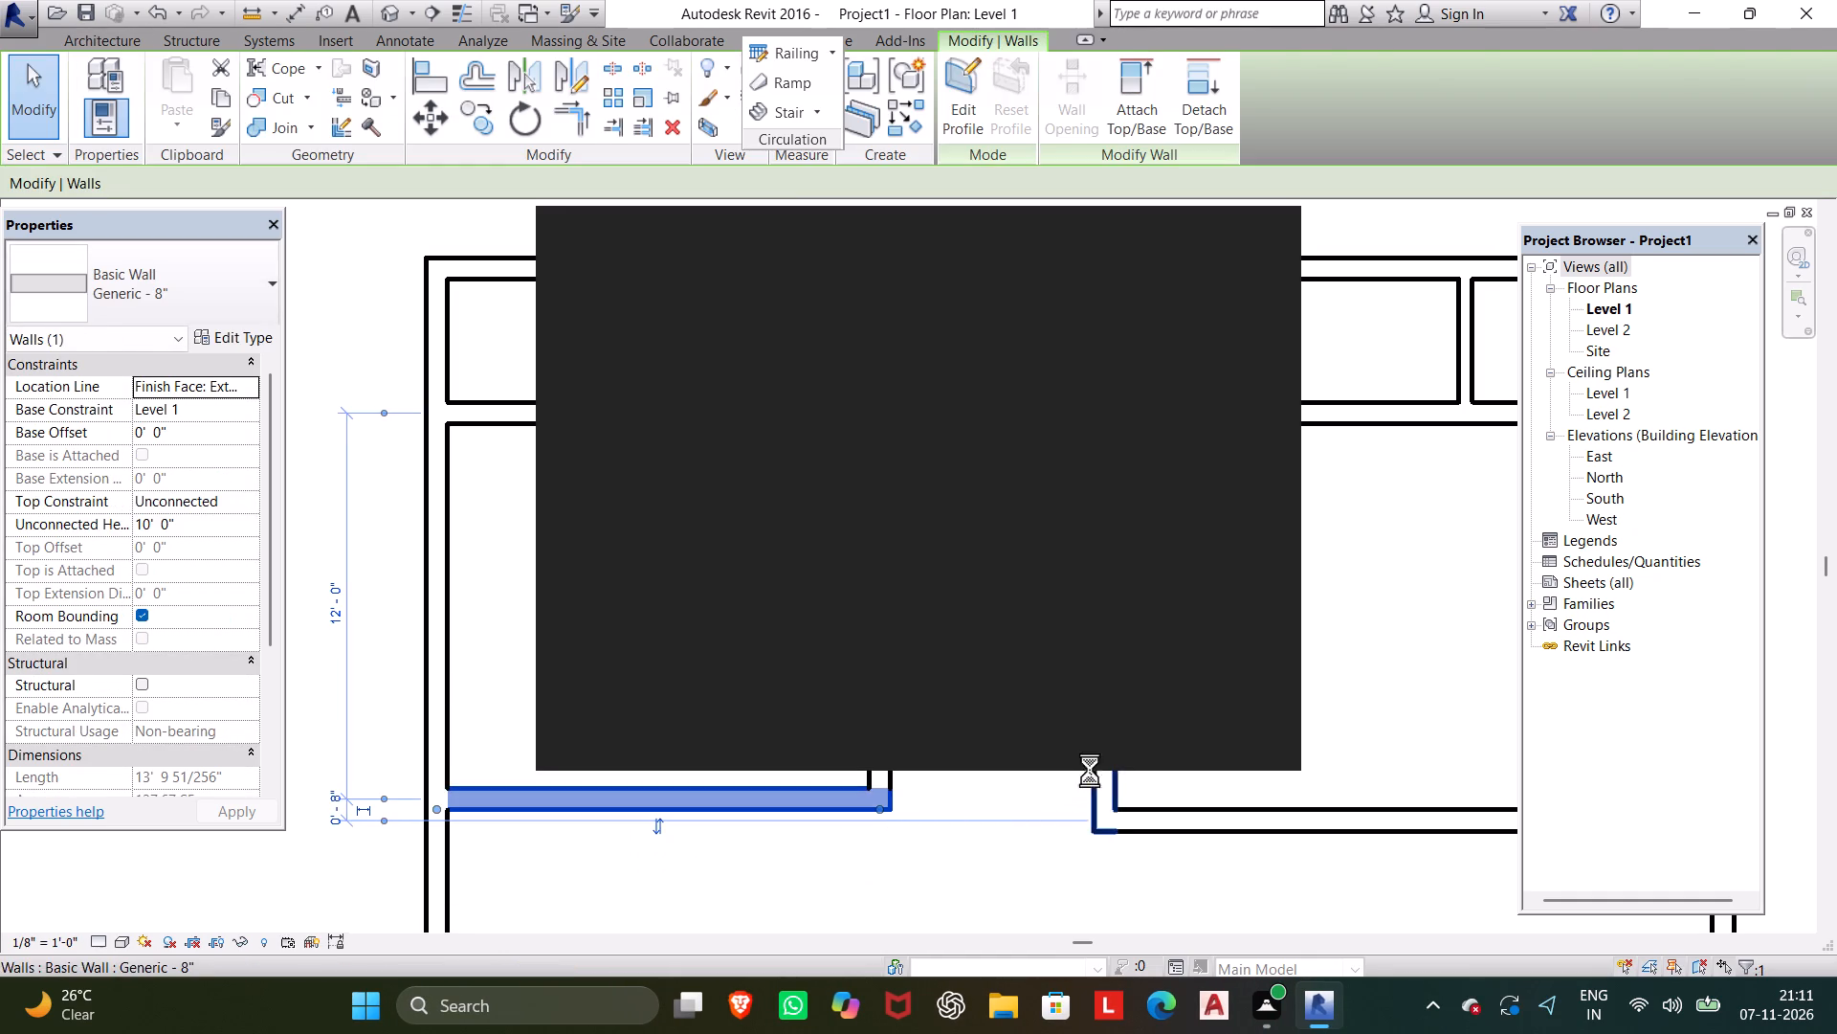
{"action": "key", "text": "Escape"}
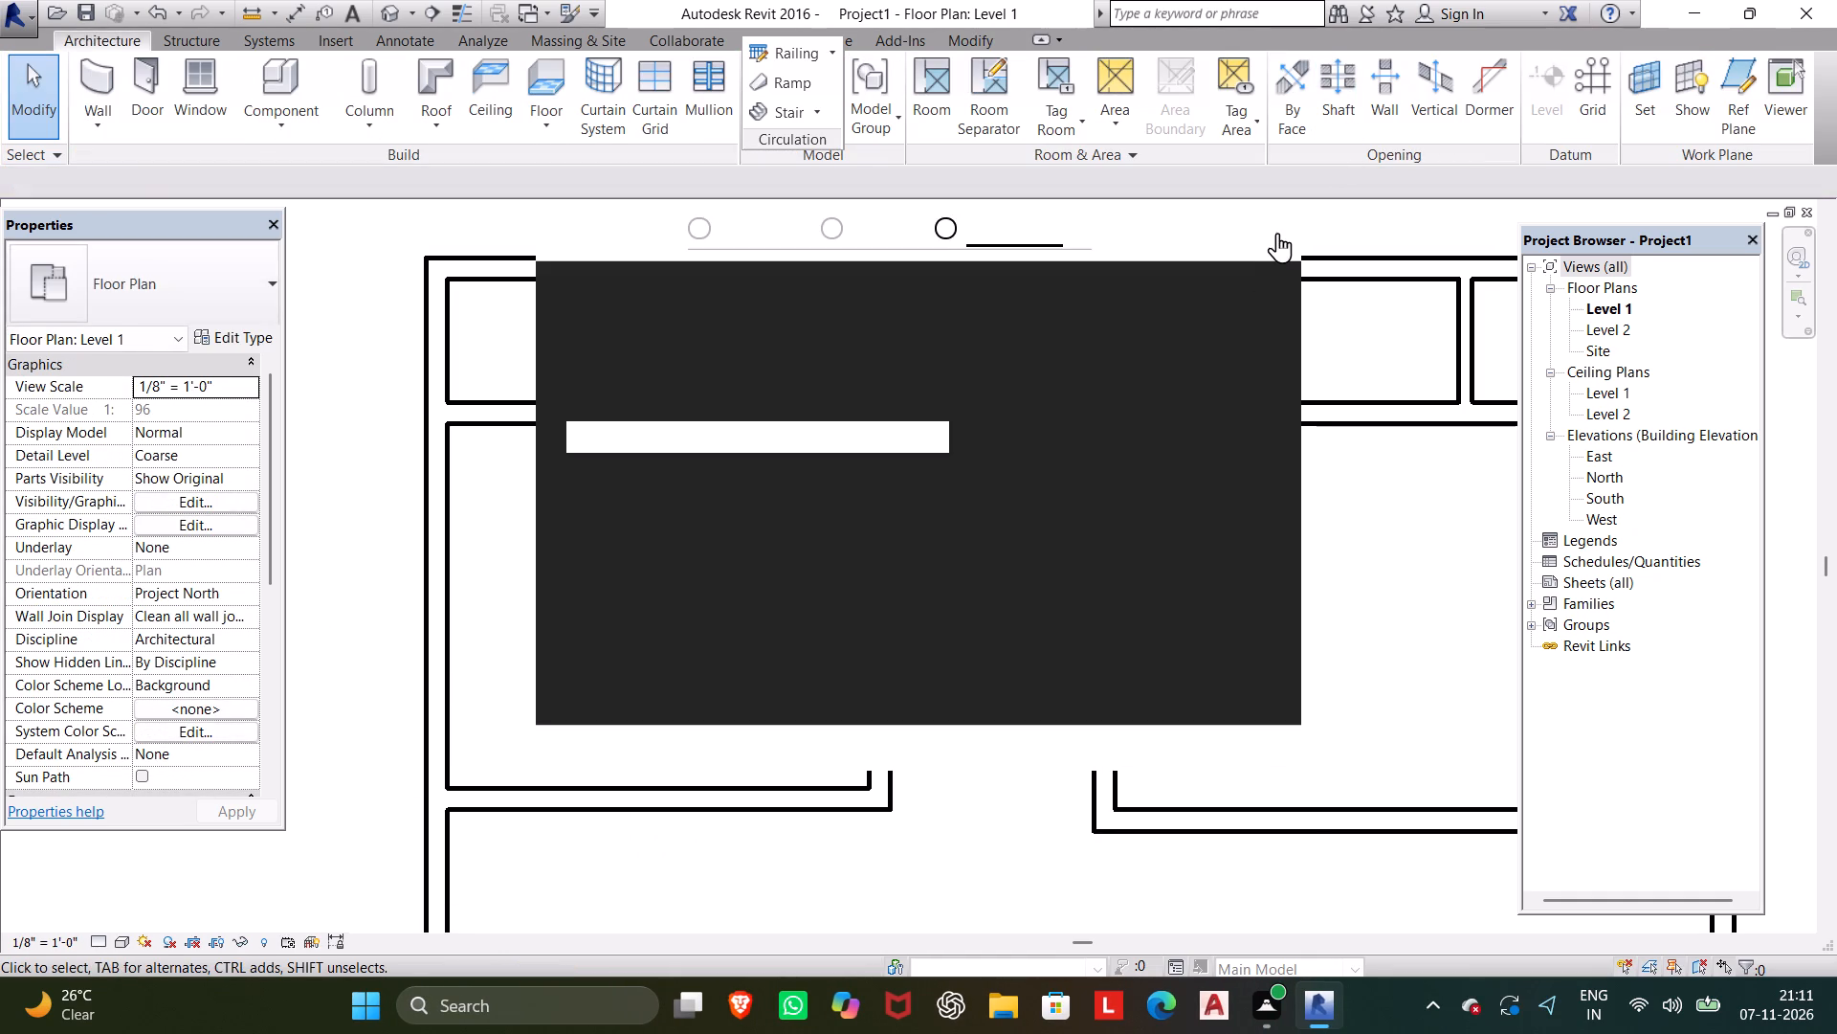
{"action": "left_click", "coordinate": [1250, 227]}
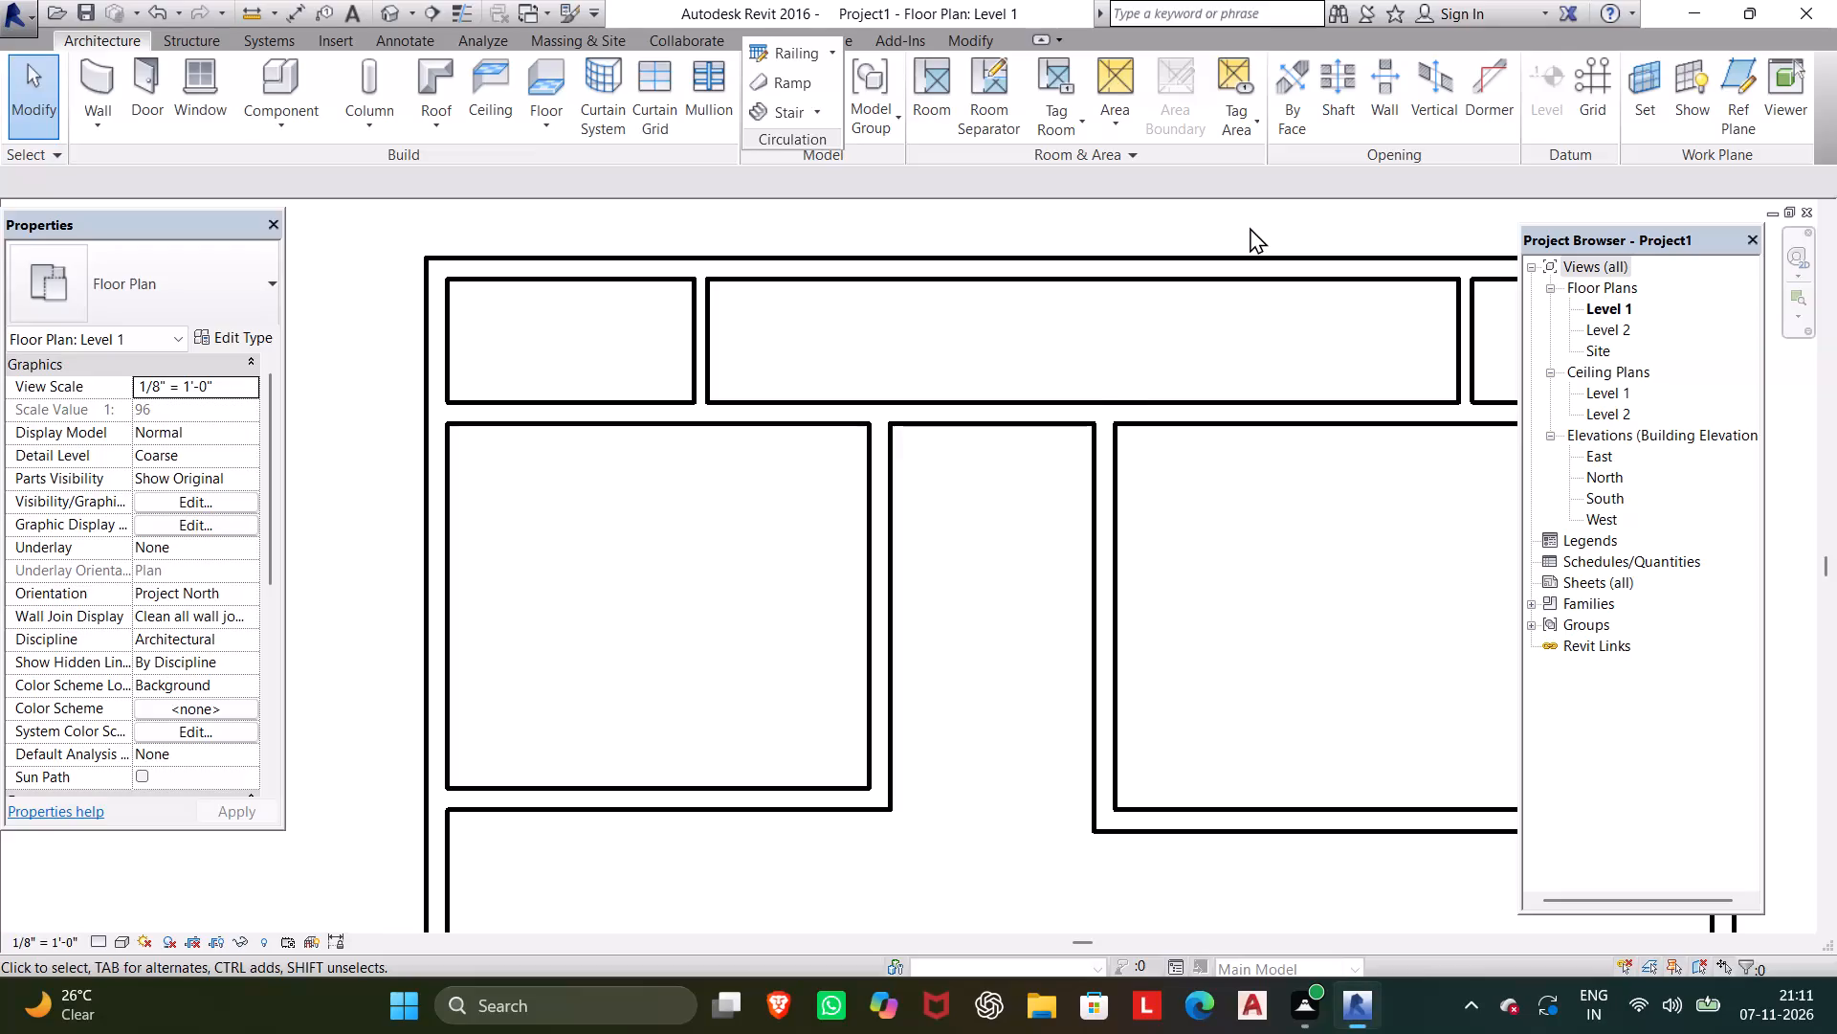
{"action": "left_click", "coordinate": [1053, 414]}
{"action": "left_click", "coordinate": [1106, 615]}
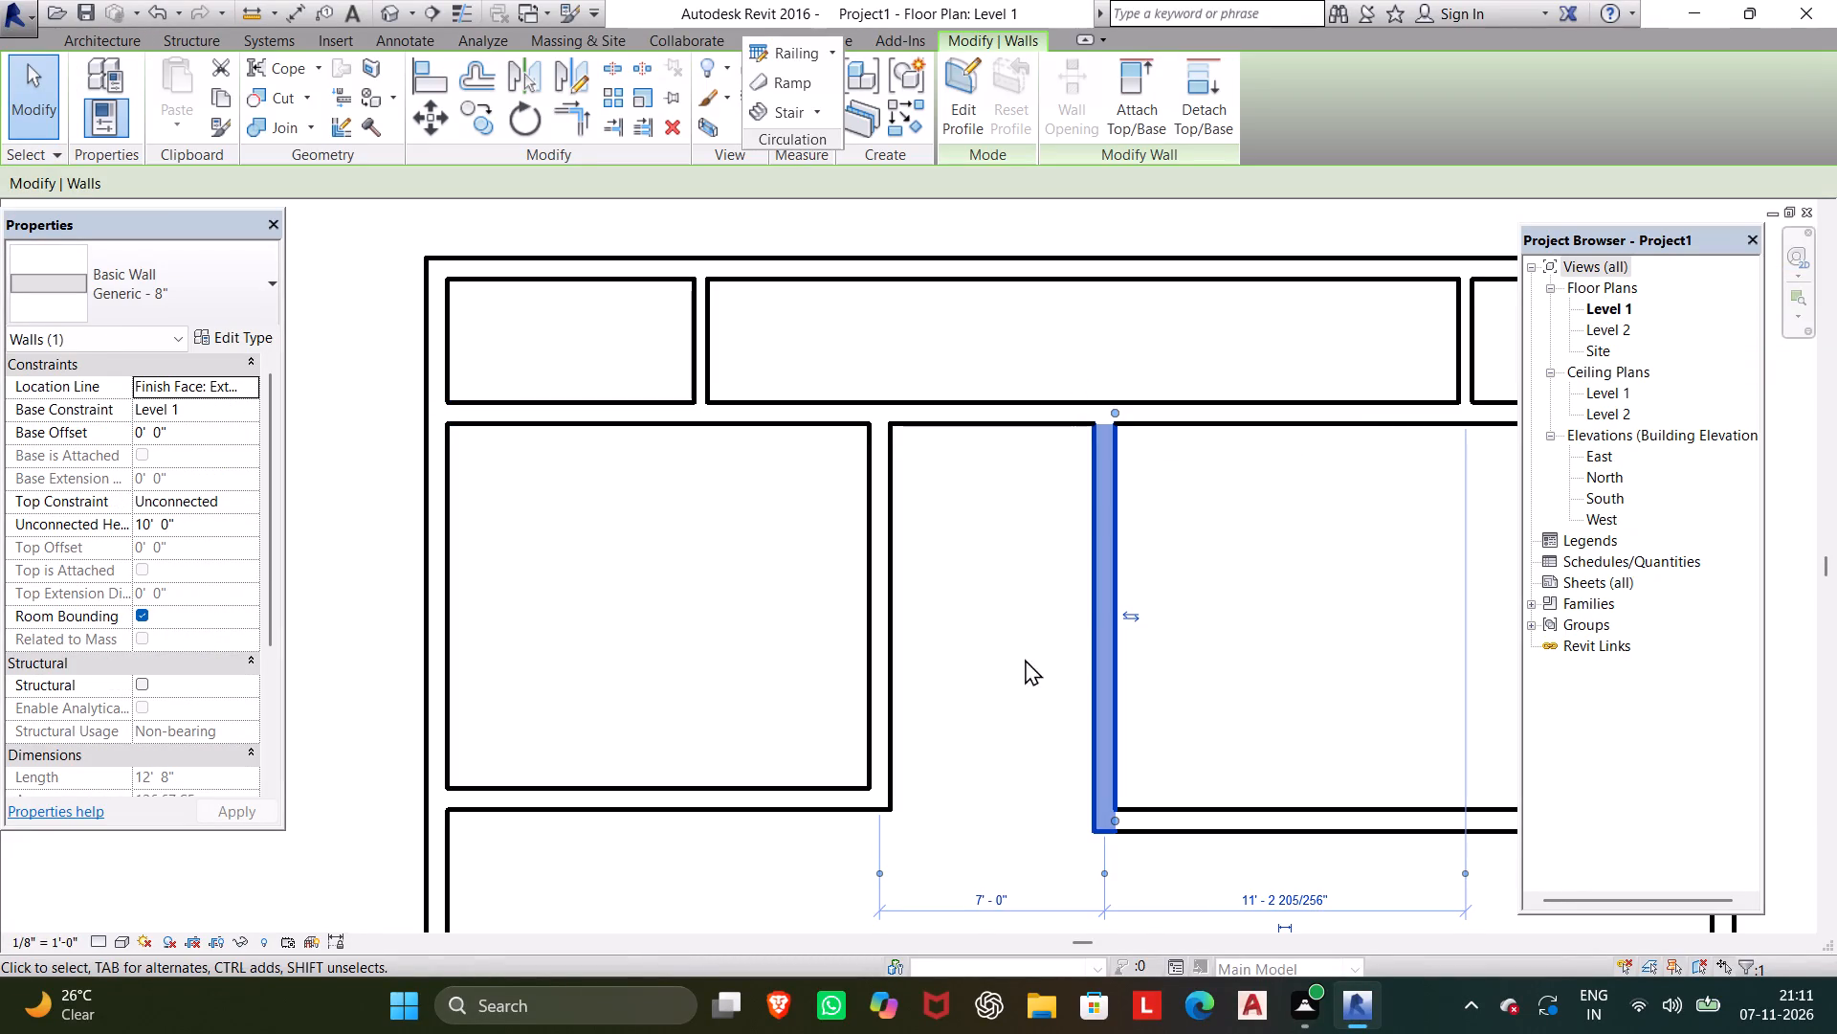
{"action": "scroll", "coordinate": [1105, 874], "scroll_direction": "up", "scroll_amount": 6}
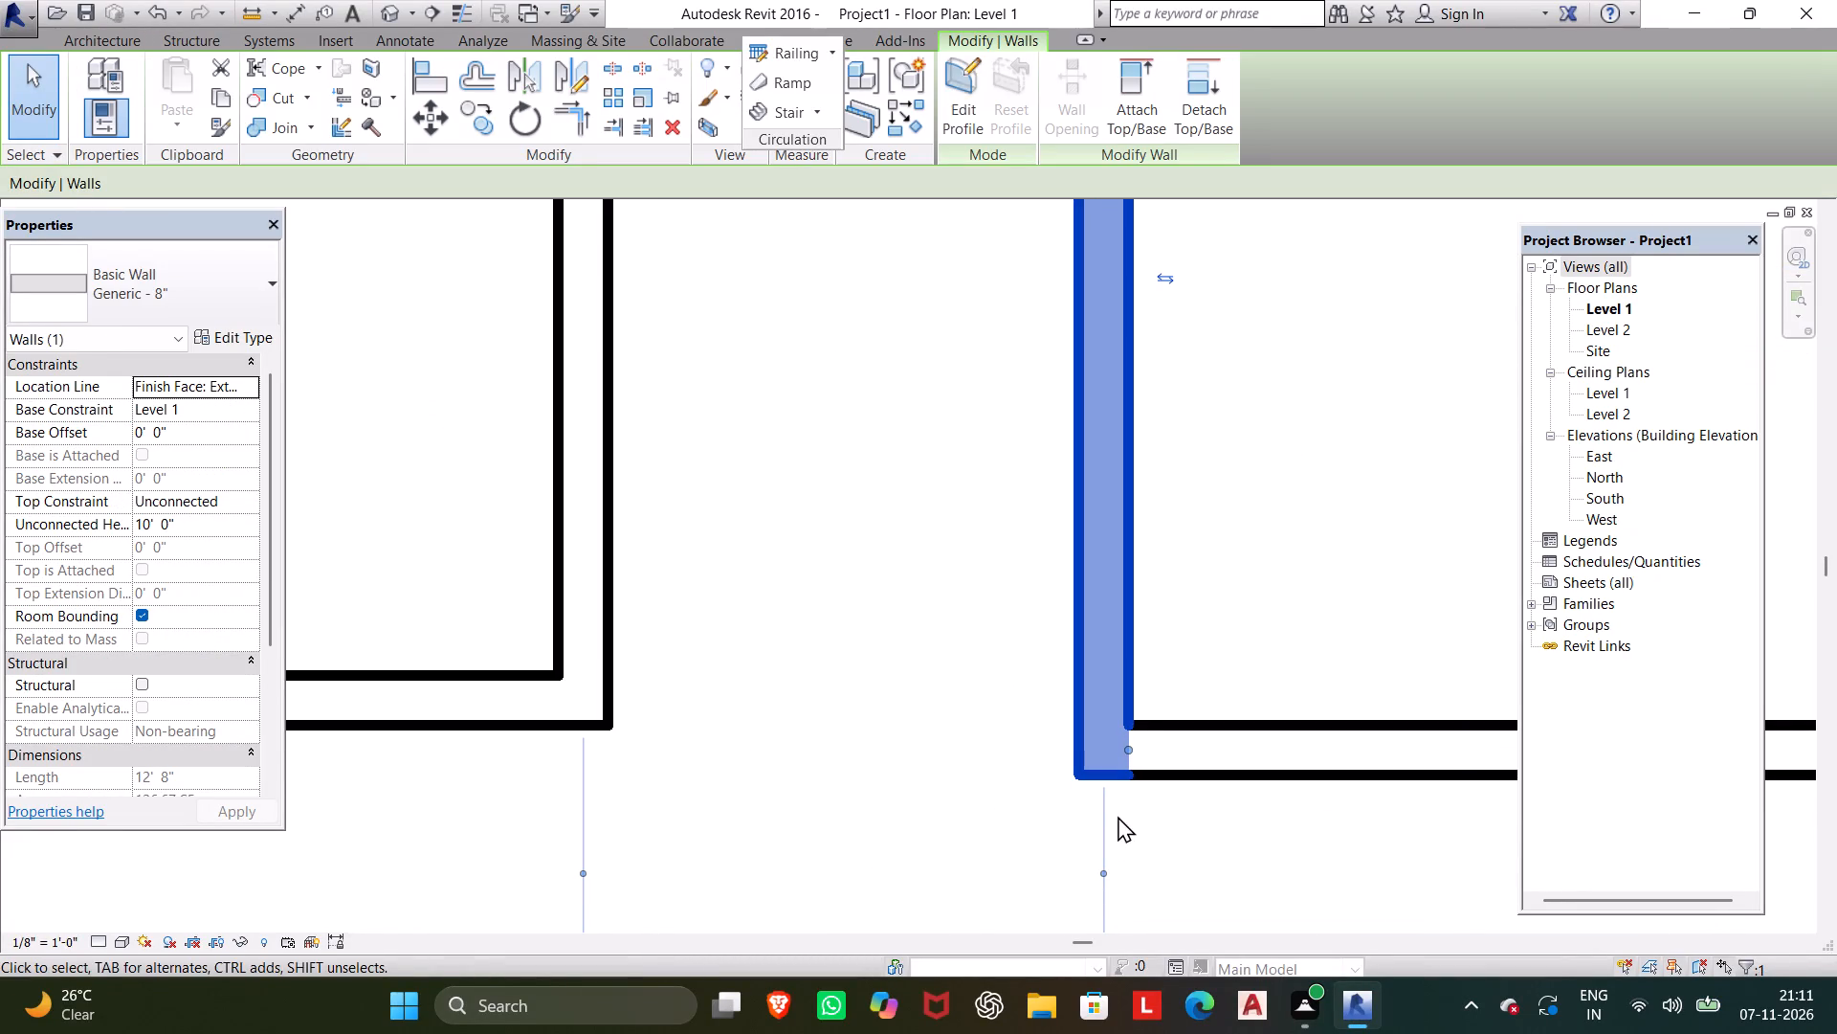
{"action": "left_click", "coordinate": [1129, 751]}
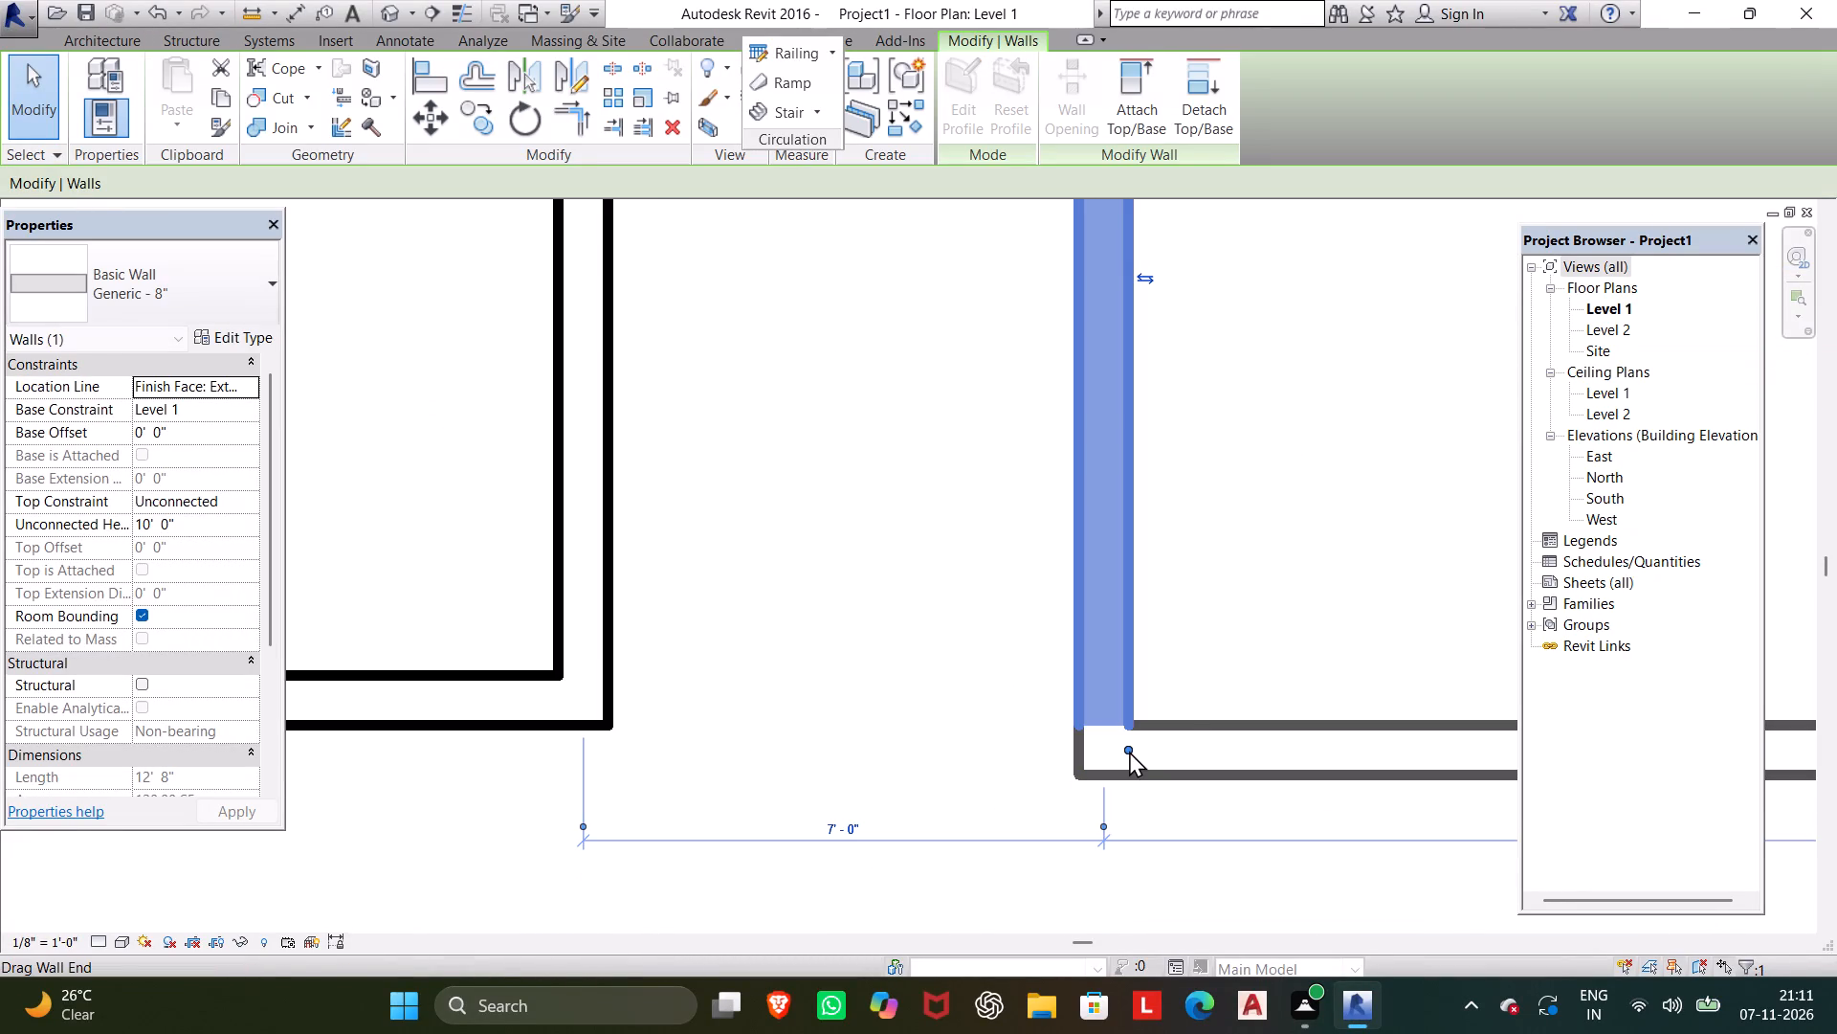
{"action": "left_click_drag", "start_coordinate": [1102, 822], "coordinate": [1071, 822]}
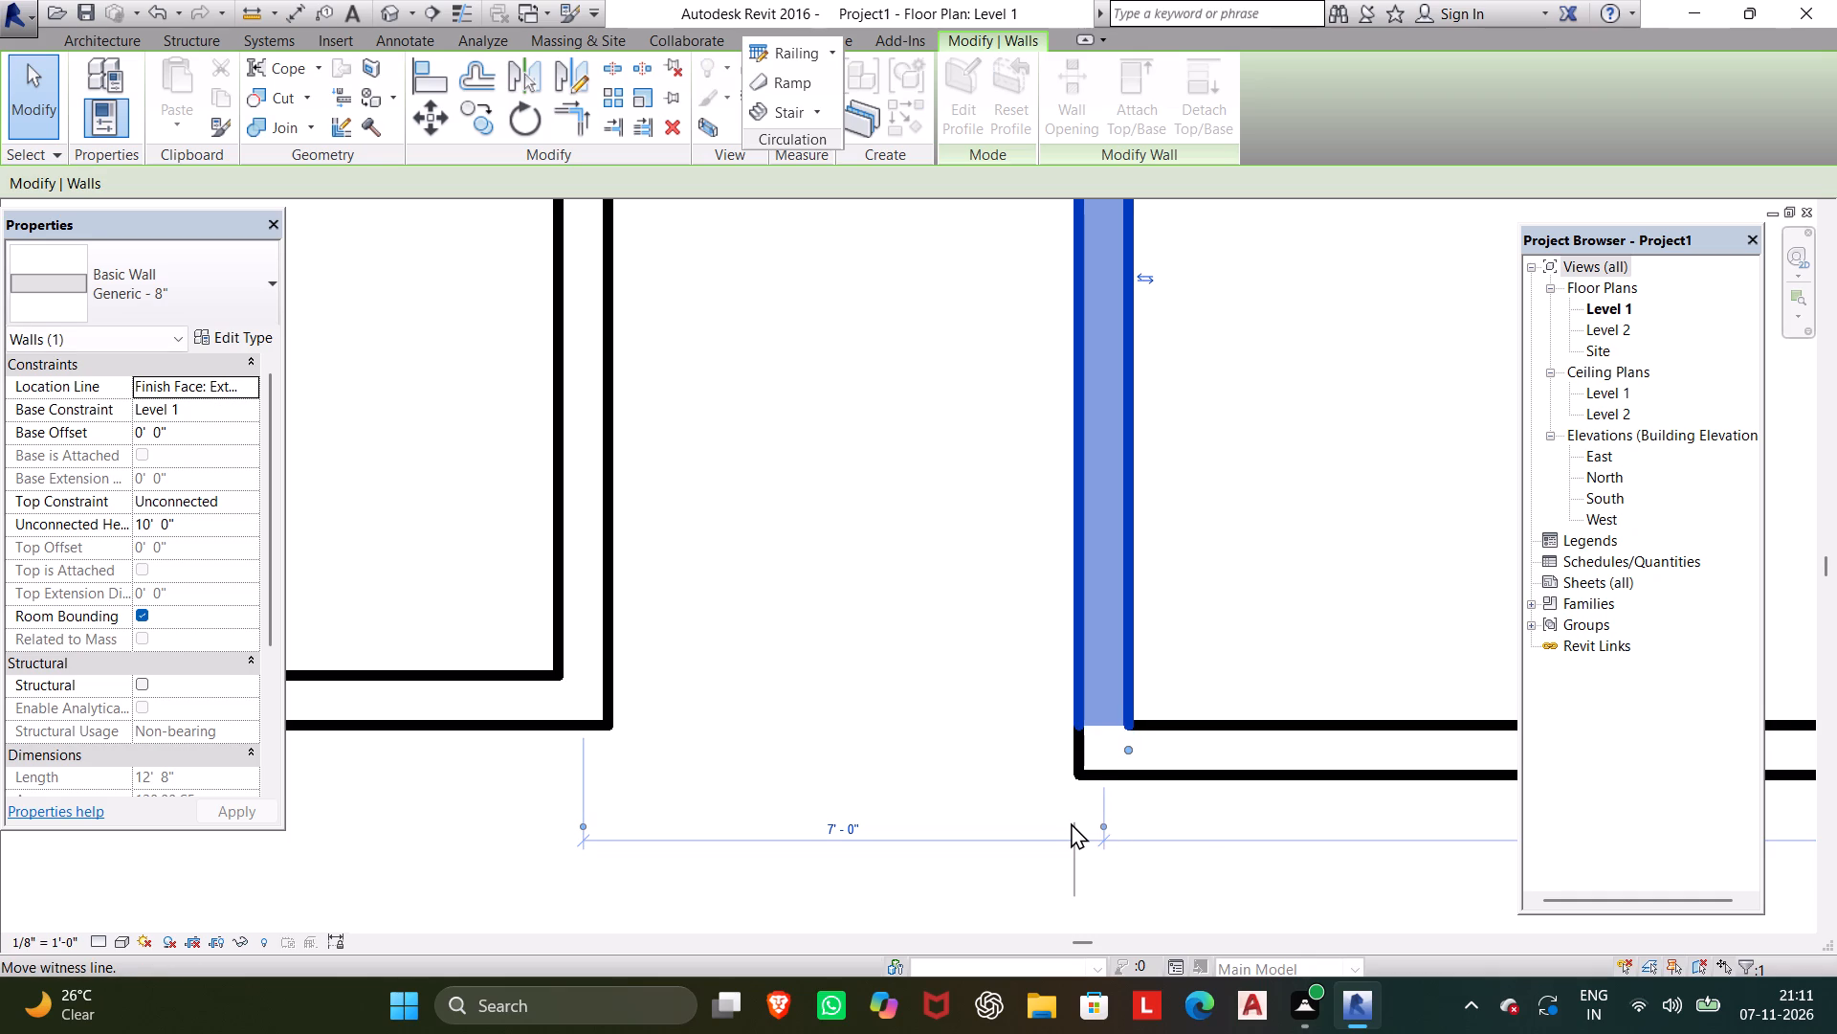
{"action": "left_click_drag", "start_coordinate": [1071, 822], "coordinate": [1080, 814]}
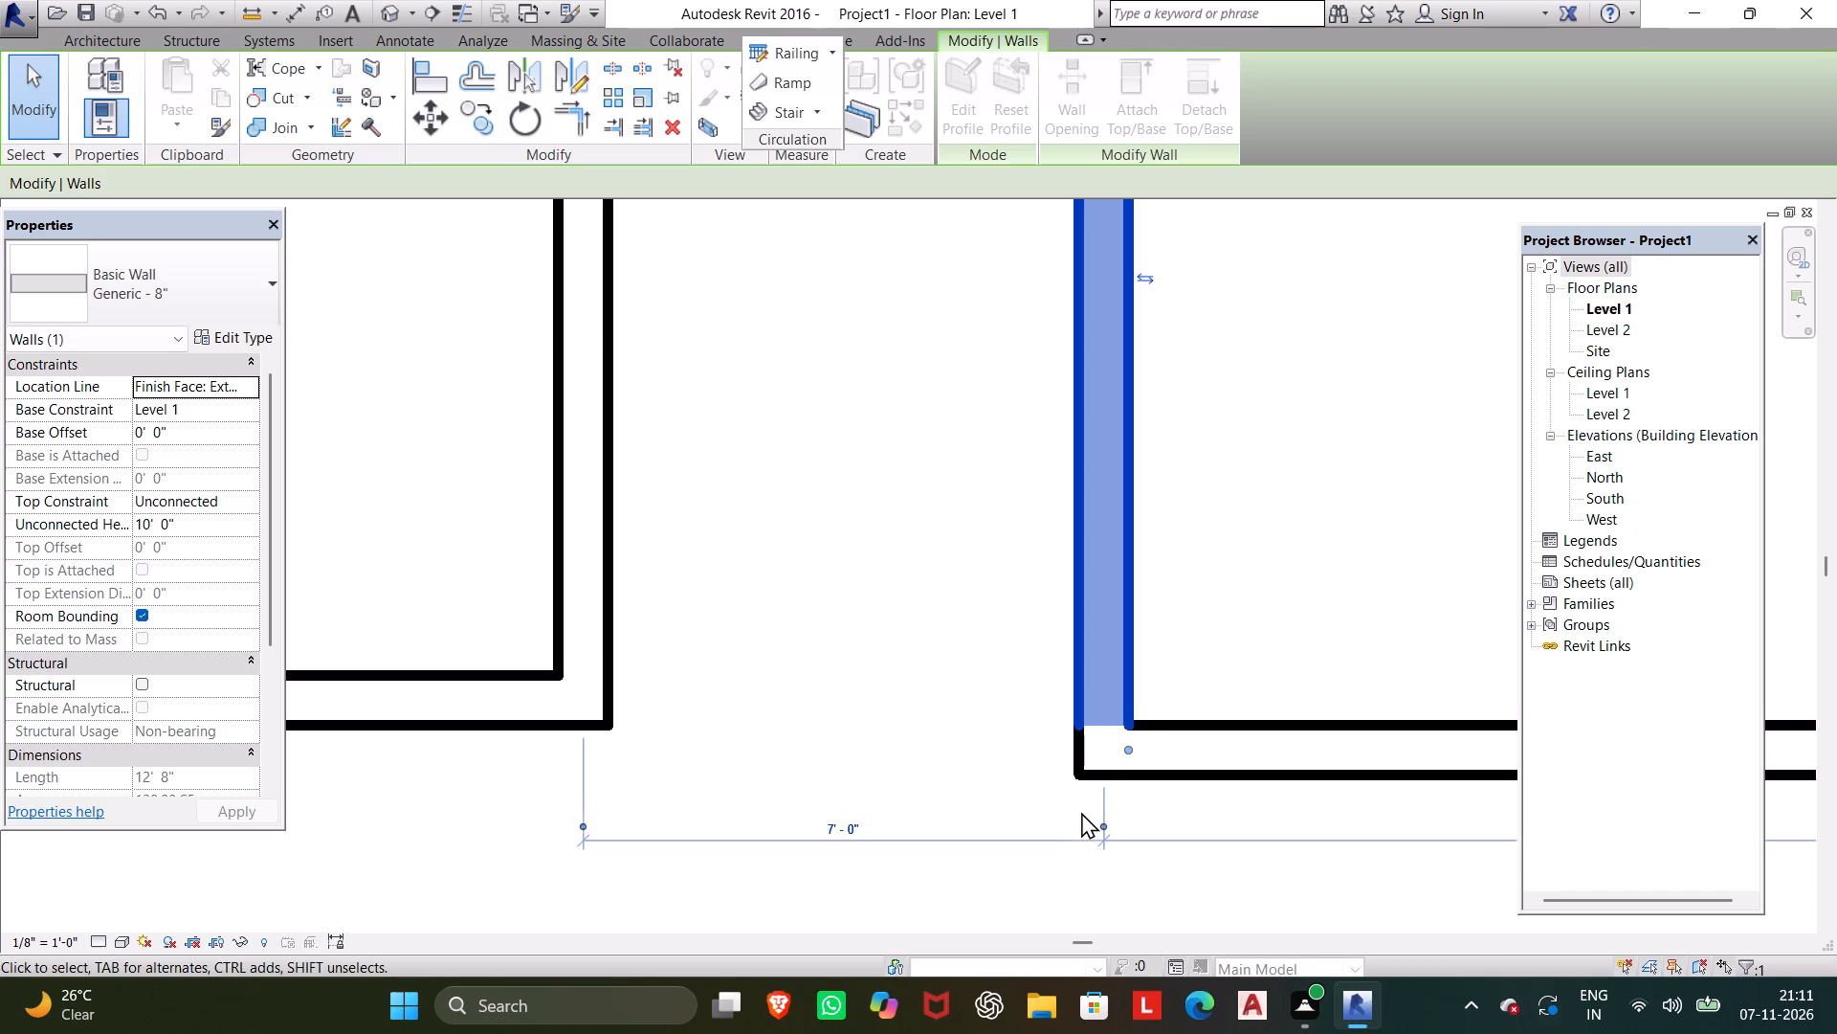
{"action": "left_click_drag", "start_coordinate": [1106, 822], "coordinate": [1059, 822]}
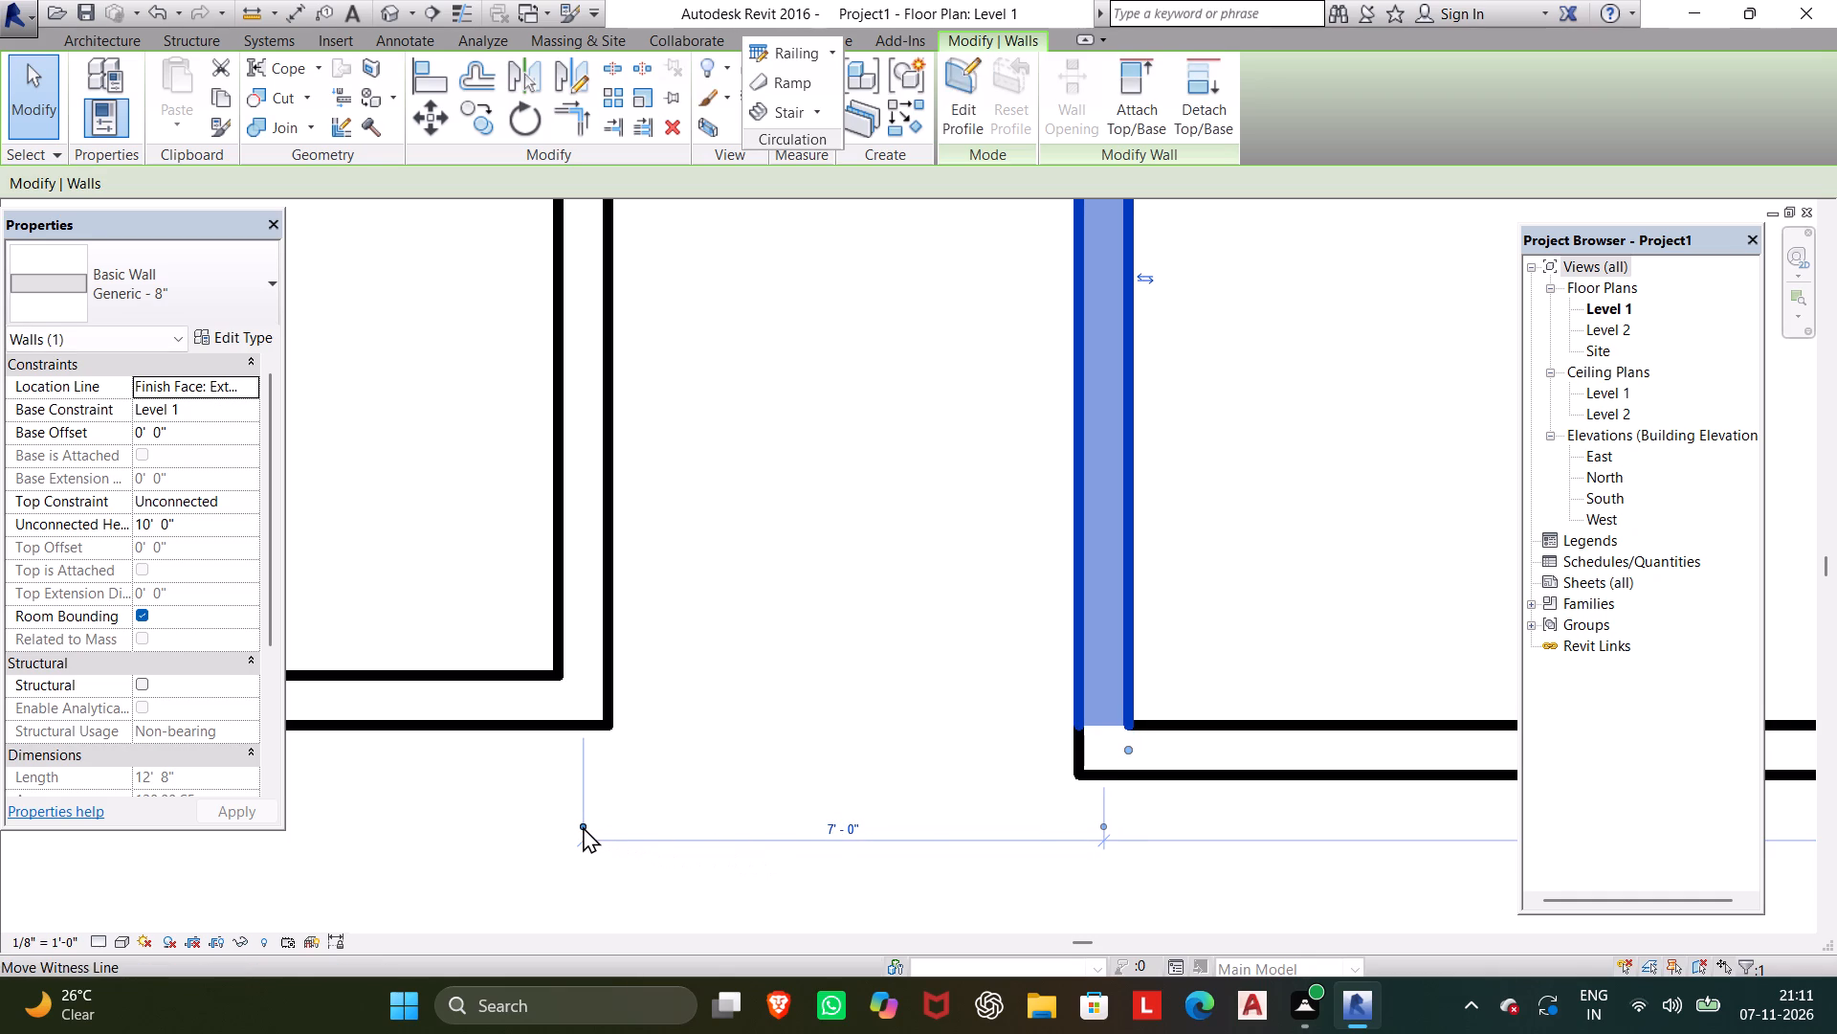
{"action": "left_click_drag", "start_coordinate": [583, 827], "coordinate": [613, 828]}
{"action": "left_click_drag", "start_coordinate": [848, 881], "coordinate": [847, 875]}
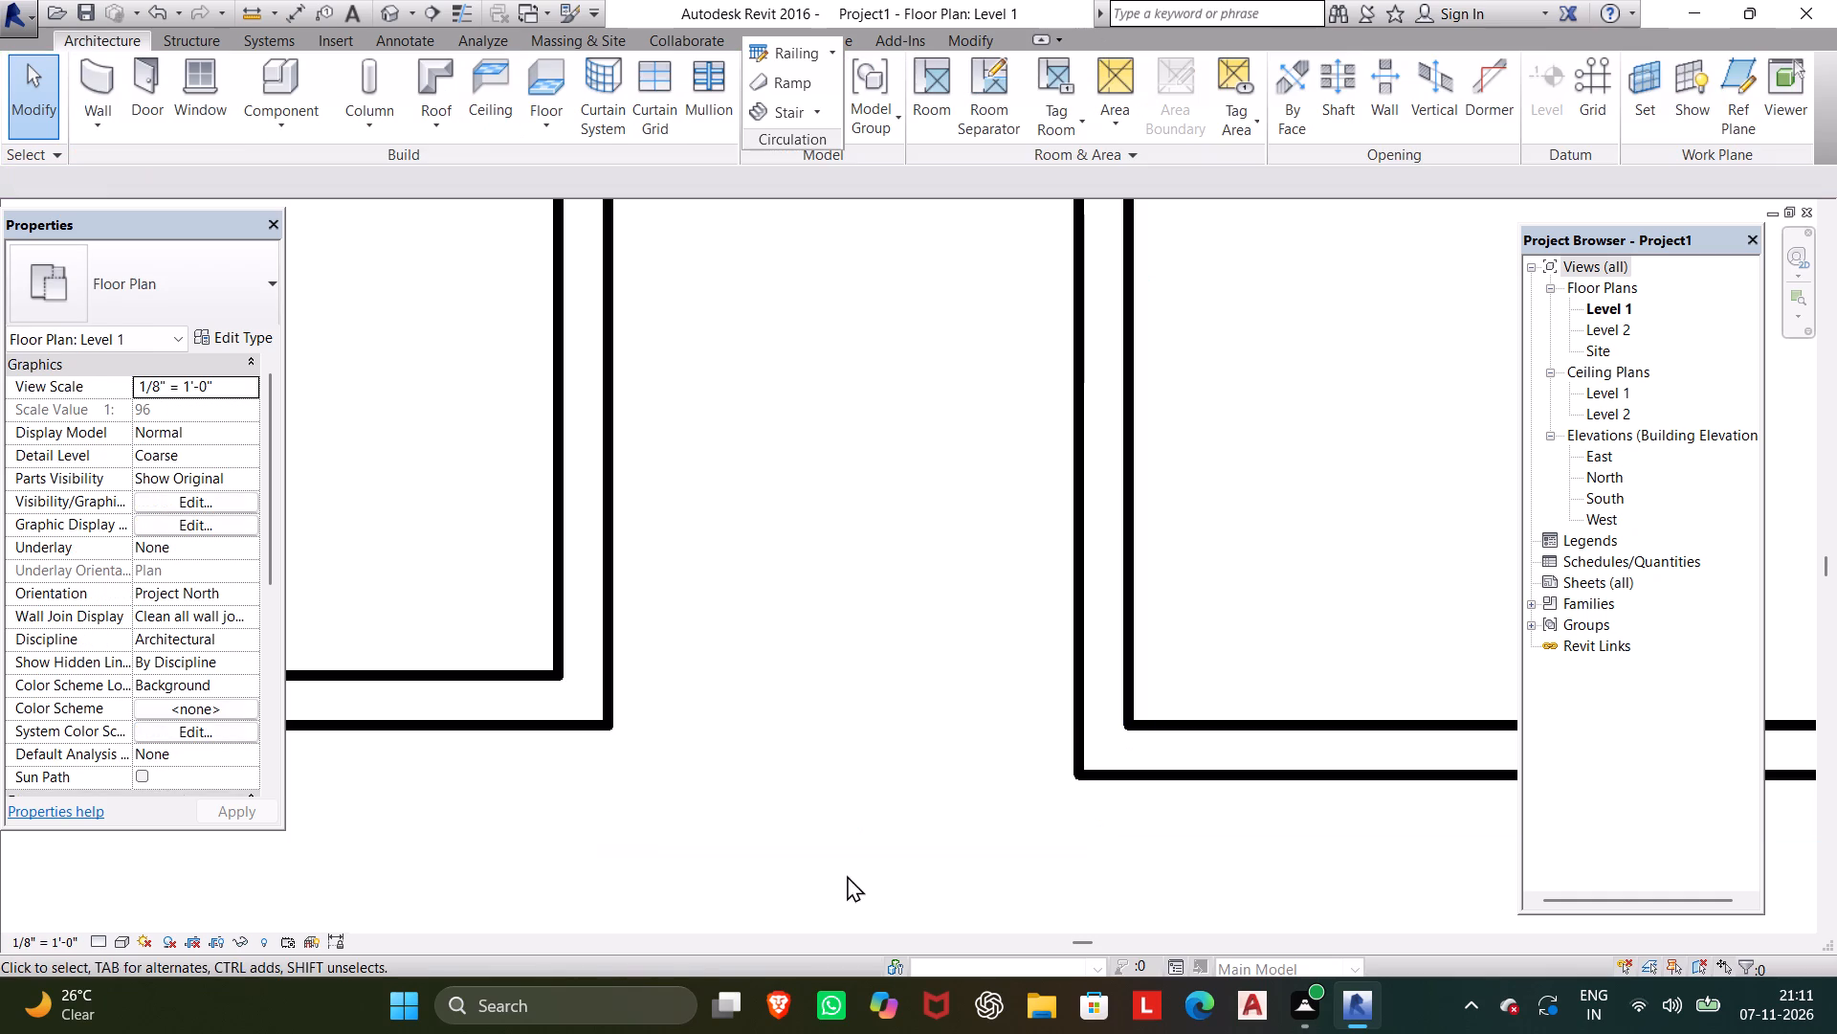
Check the spacing dimensions of the passage's east wall.
{"action": "left_click_drag", "start_coordinate": [847, 875], "coordinate": [809, 735]}
{"action": "scroll", "coordinate": [839, 685], "scroll_direction": "down", "scroll_amount": 8}
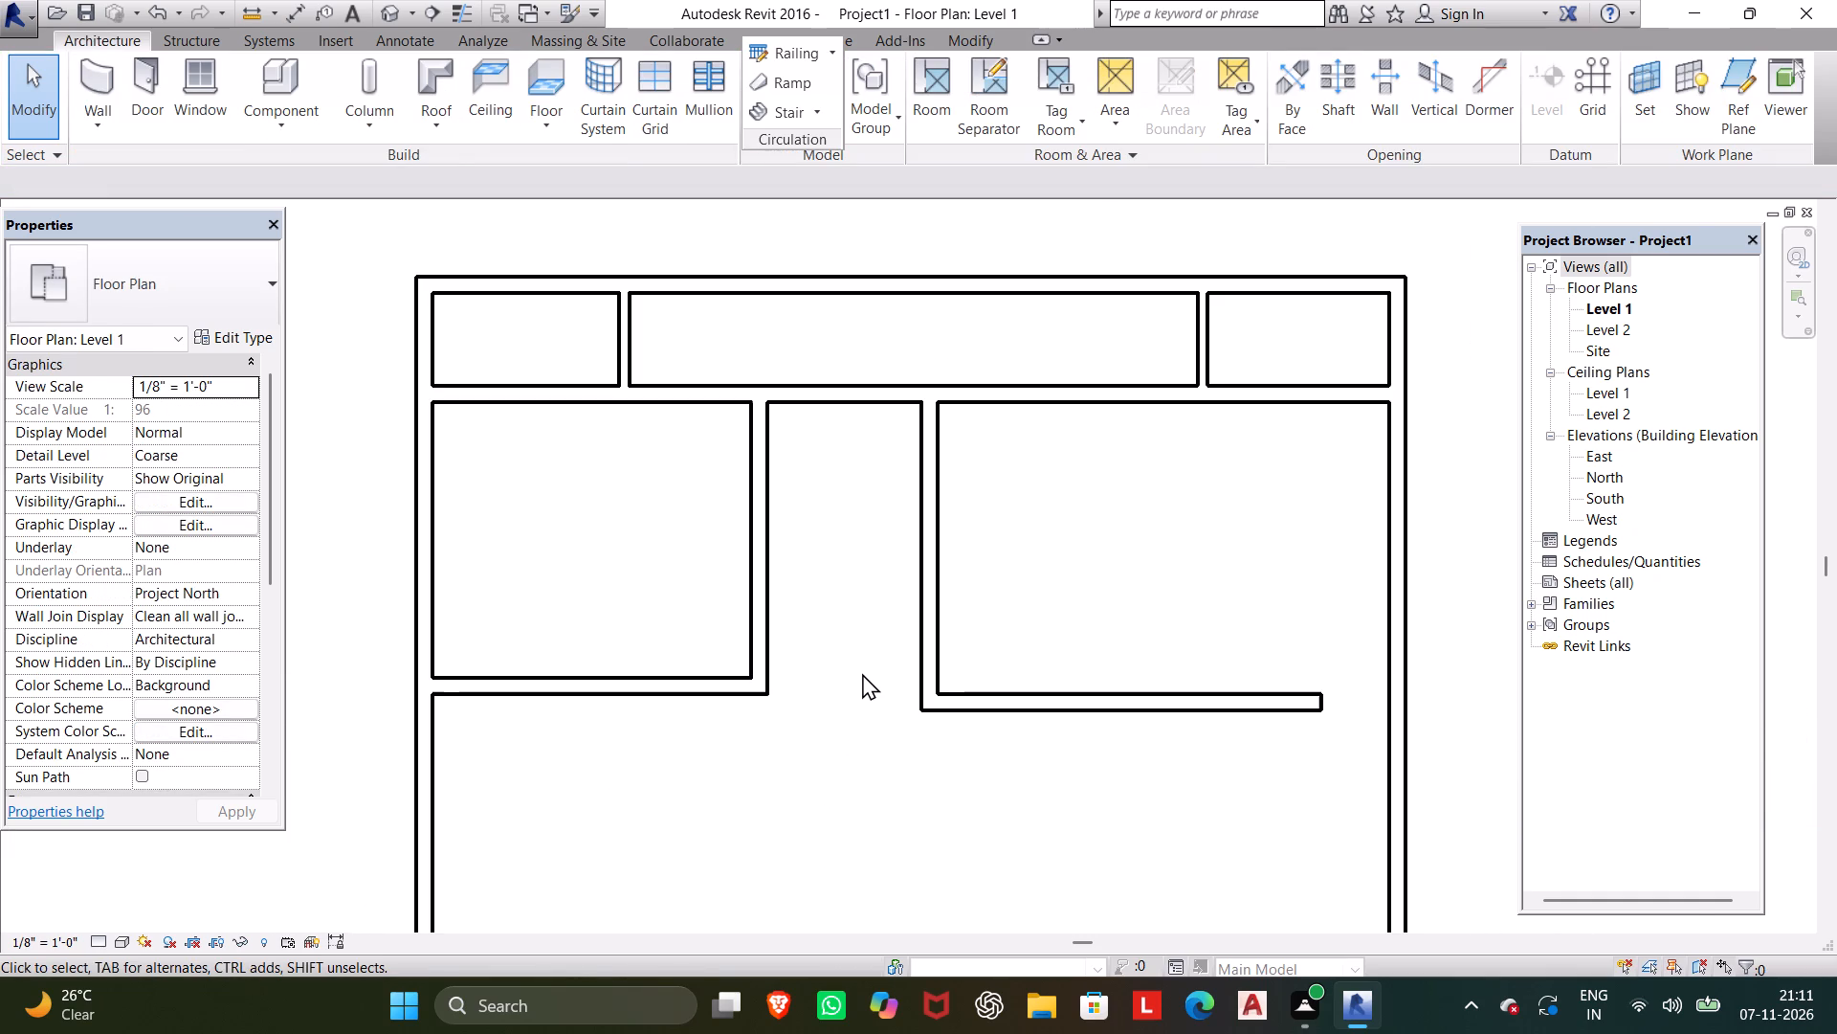
{"action": "left_click_drag", "start_coordinate": [898, 542], "coordinate": [964, 538]}
{"action": "left_click_drag", "start_coordinate": [967, 531], "coordinate": [836, 530]}
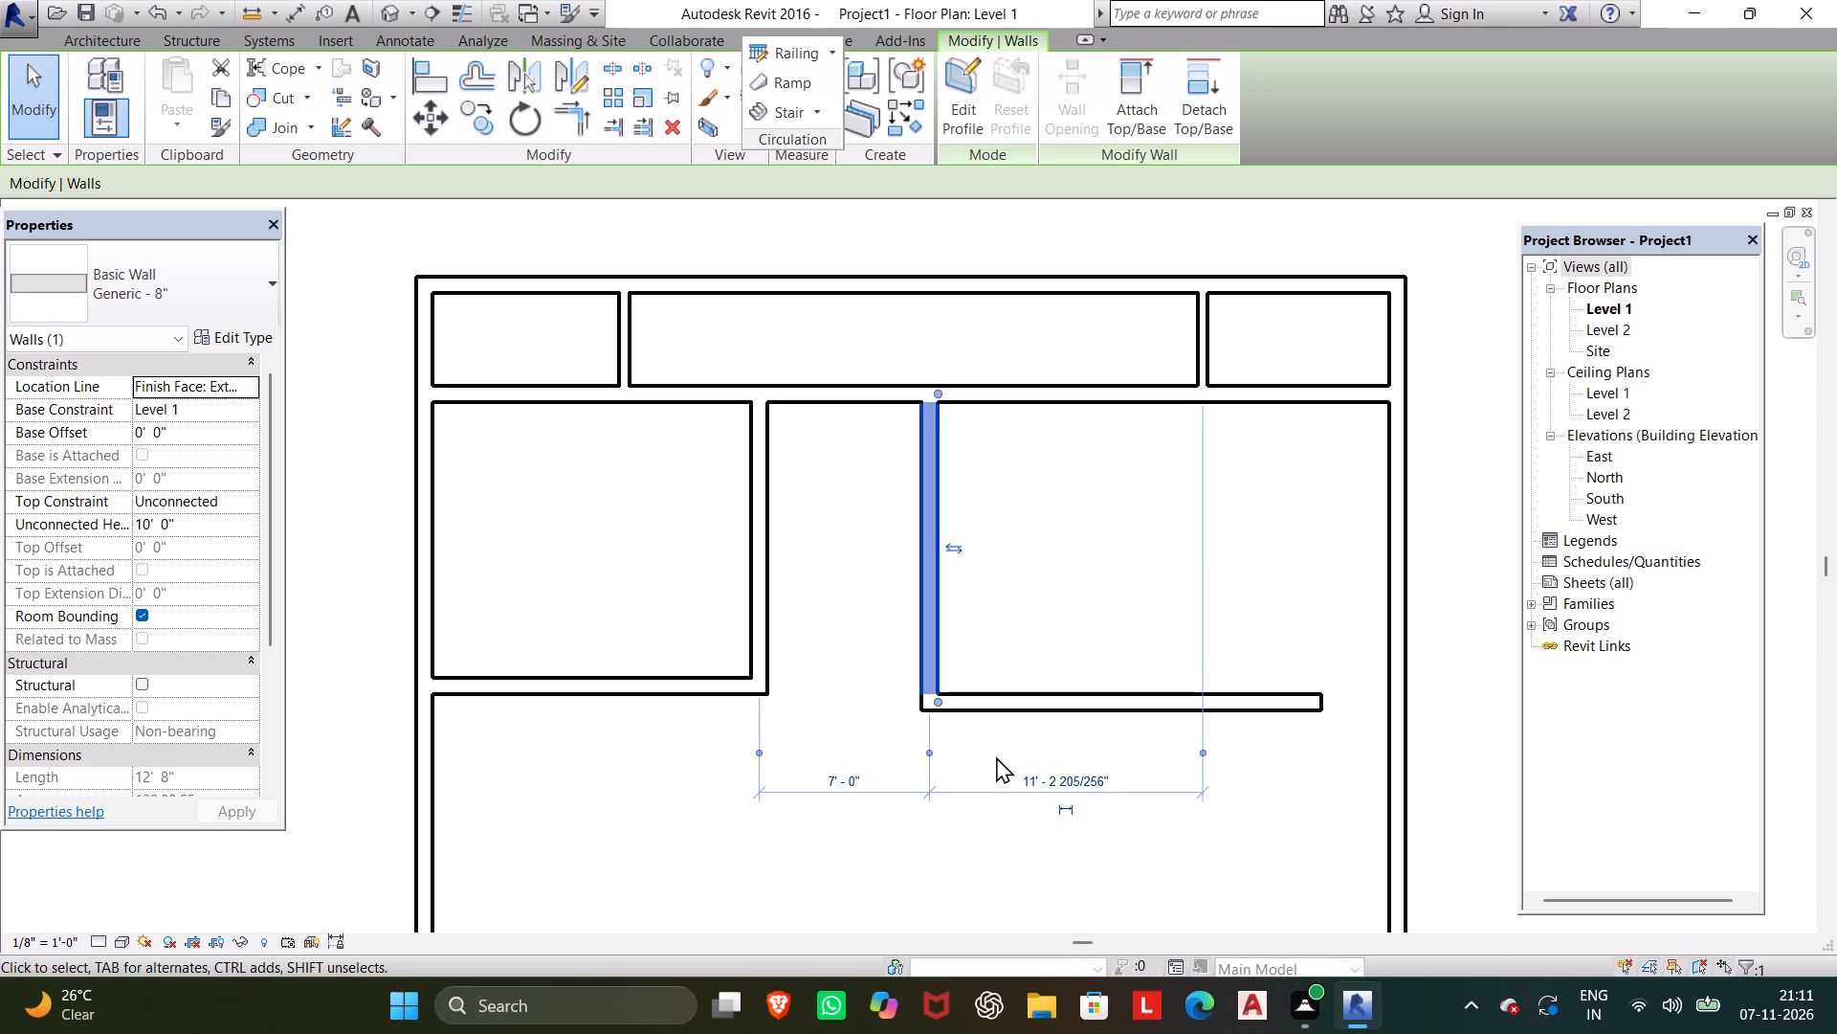
{"action": "scroll", "coordinate": [996, 756], "scroll_direction": "up", "scroll_amount": 6}
{"action": "scroll", "coordinate": [996, 756], "scroll_direction": "down", "scroll_amount": 5}
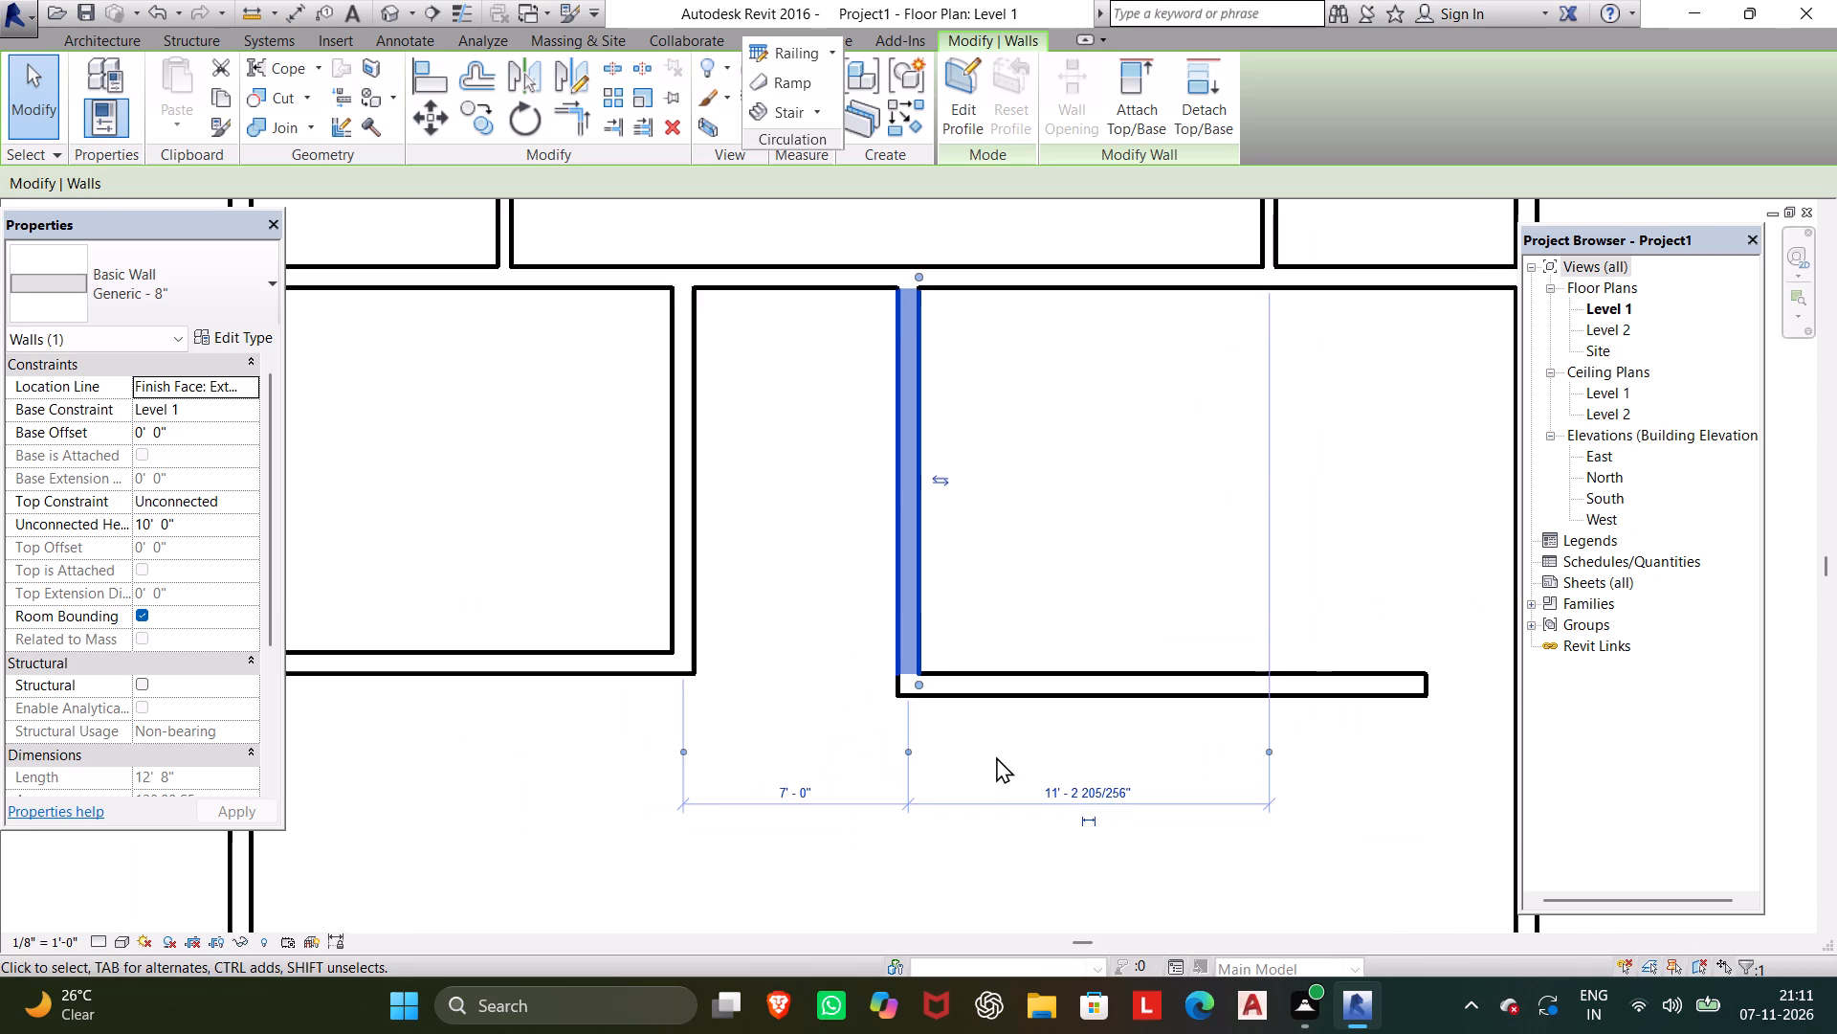
{"action": "scroll", "coordinate": [996, 756], "scroll_direction": "down", "scroll_amount": 2}
{"action": "left_click", "coordinate": [1055, 830]}
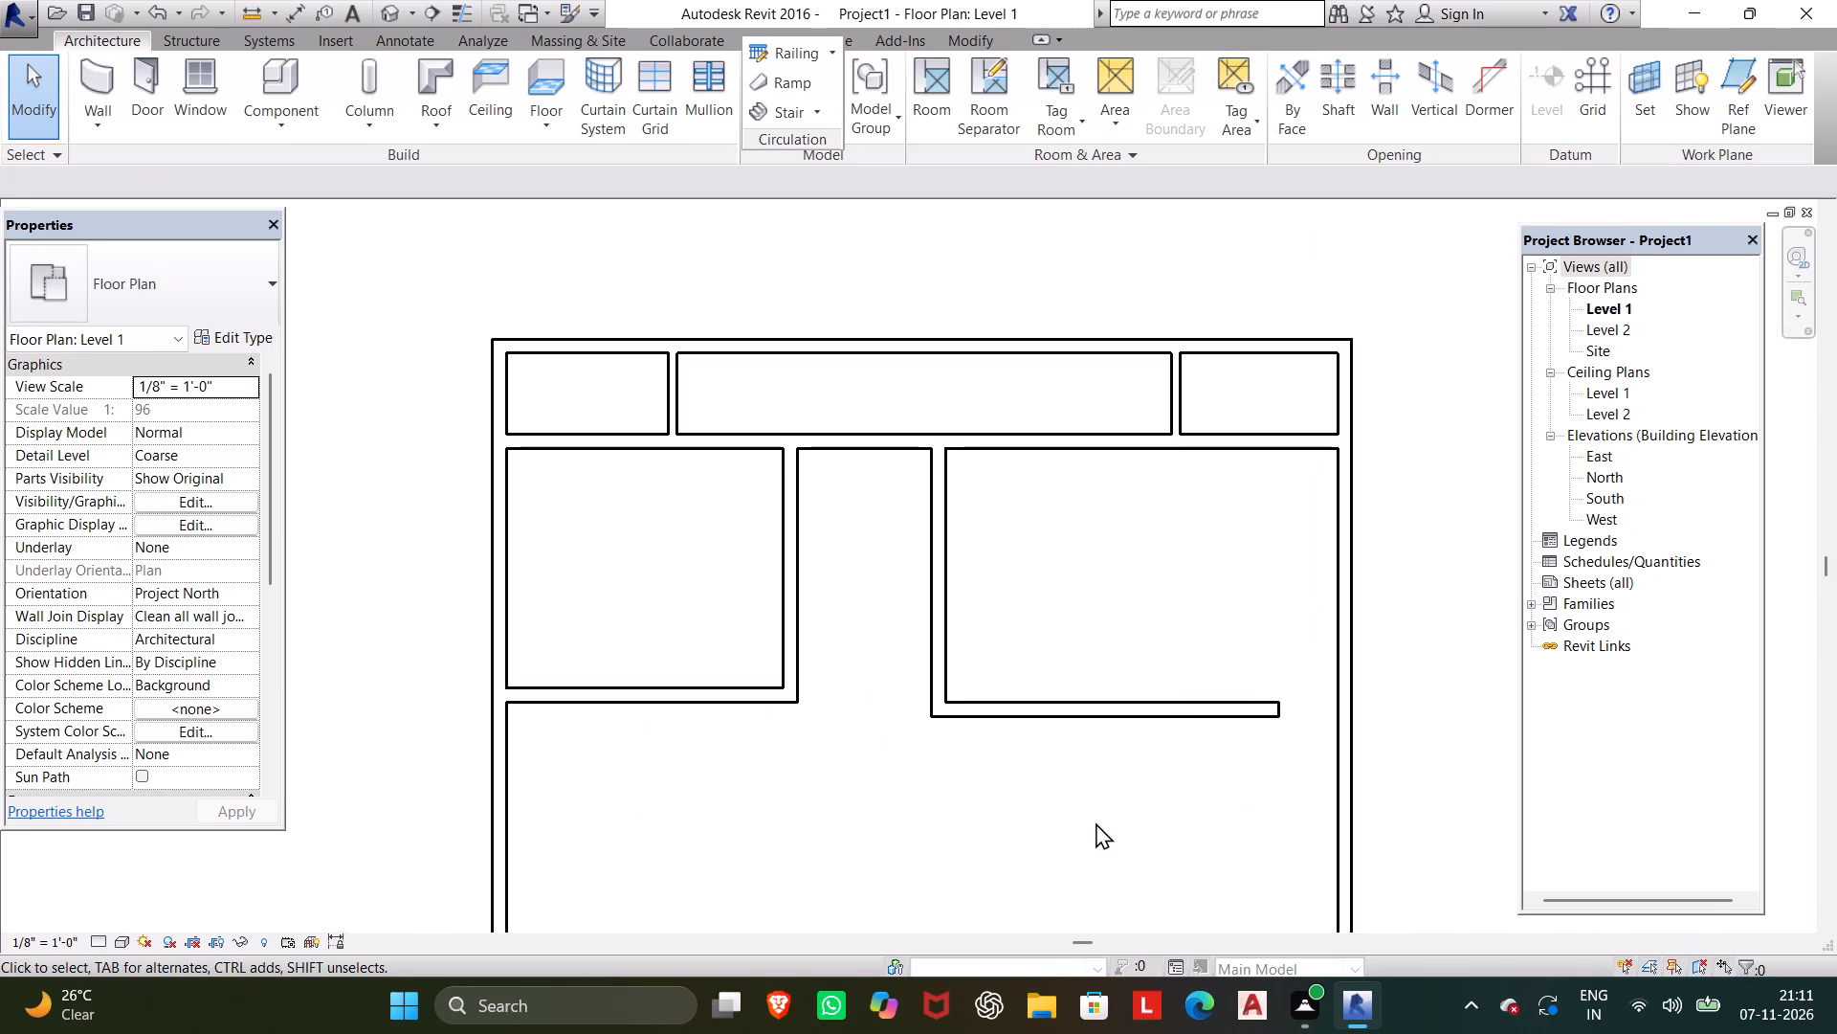
Delete the four walls that form the west room, the passage sides and the east room's south side.
{"action": "left_click_drag", "start_coordinate": [1096, 822], "coordinate": [638, 544]}
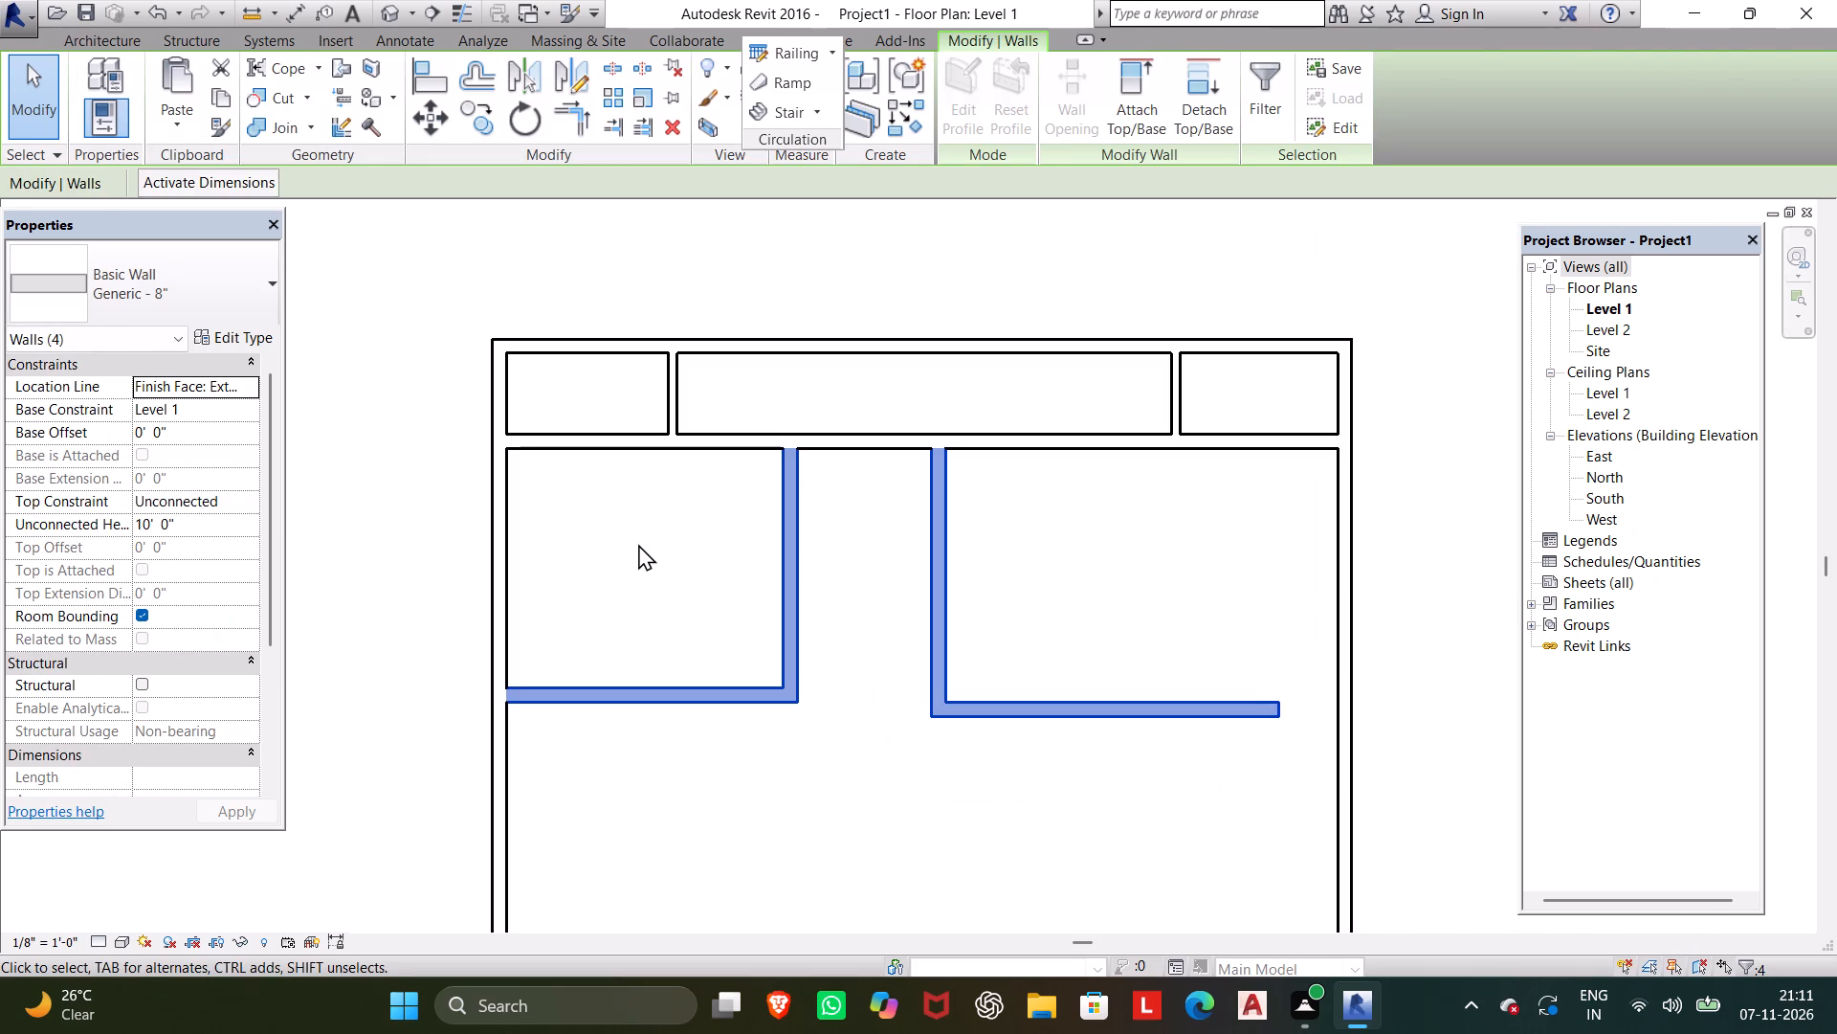
{"action": "key", "text": "Delete"}
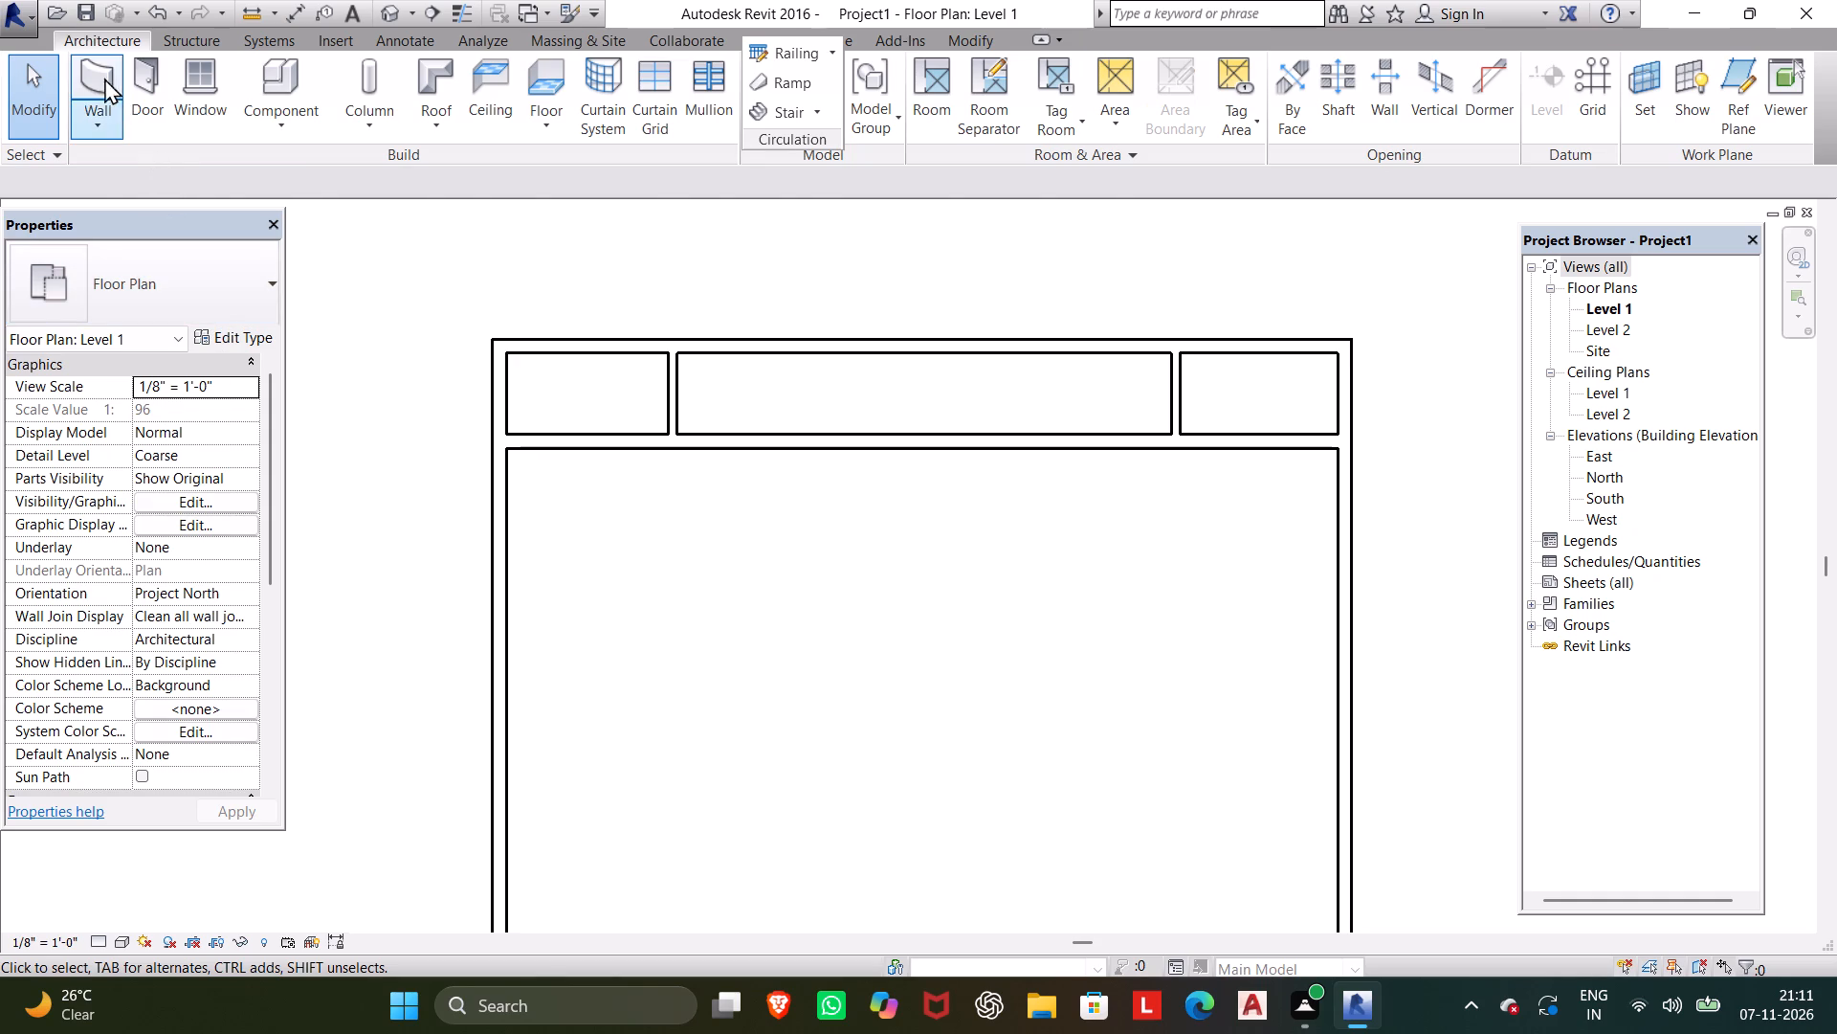
Draw the west room's walls by interior face: start 14' from the west exterior wall, run 12' south, and close 14' west.
{"action": "left_click", "coordinate": [93, 63]}
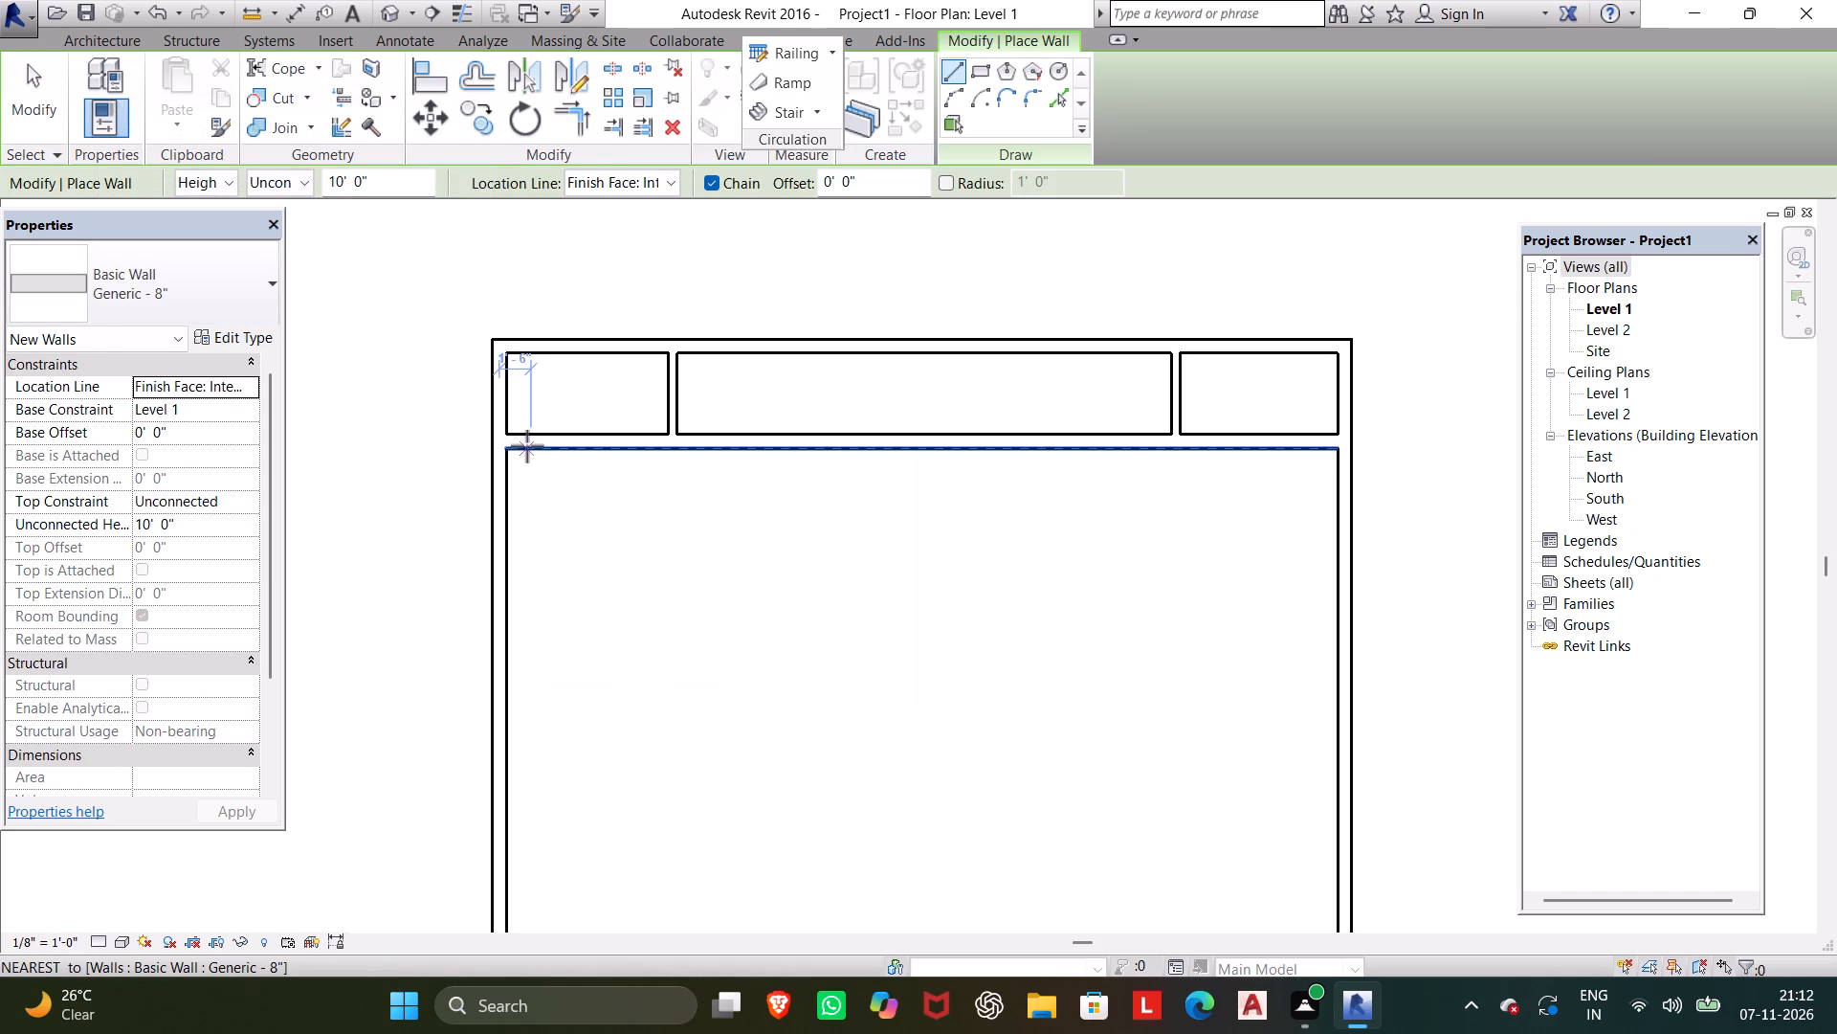
{"action": "type", "text": "14'"}
{"action": "key", "text": "Return"}
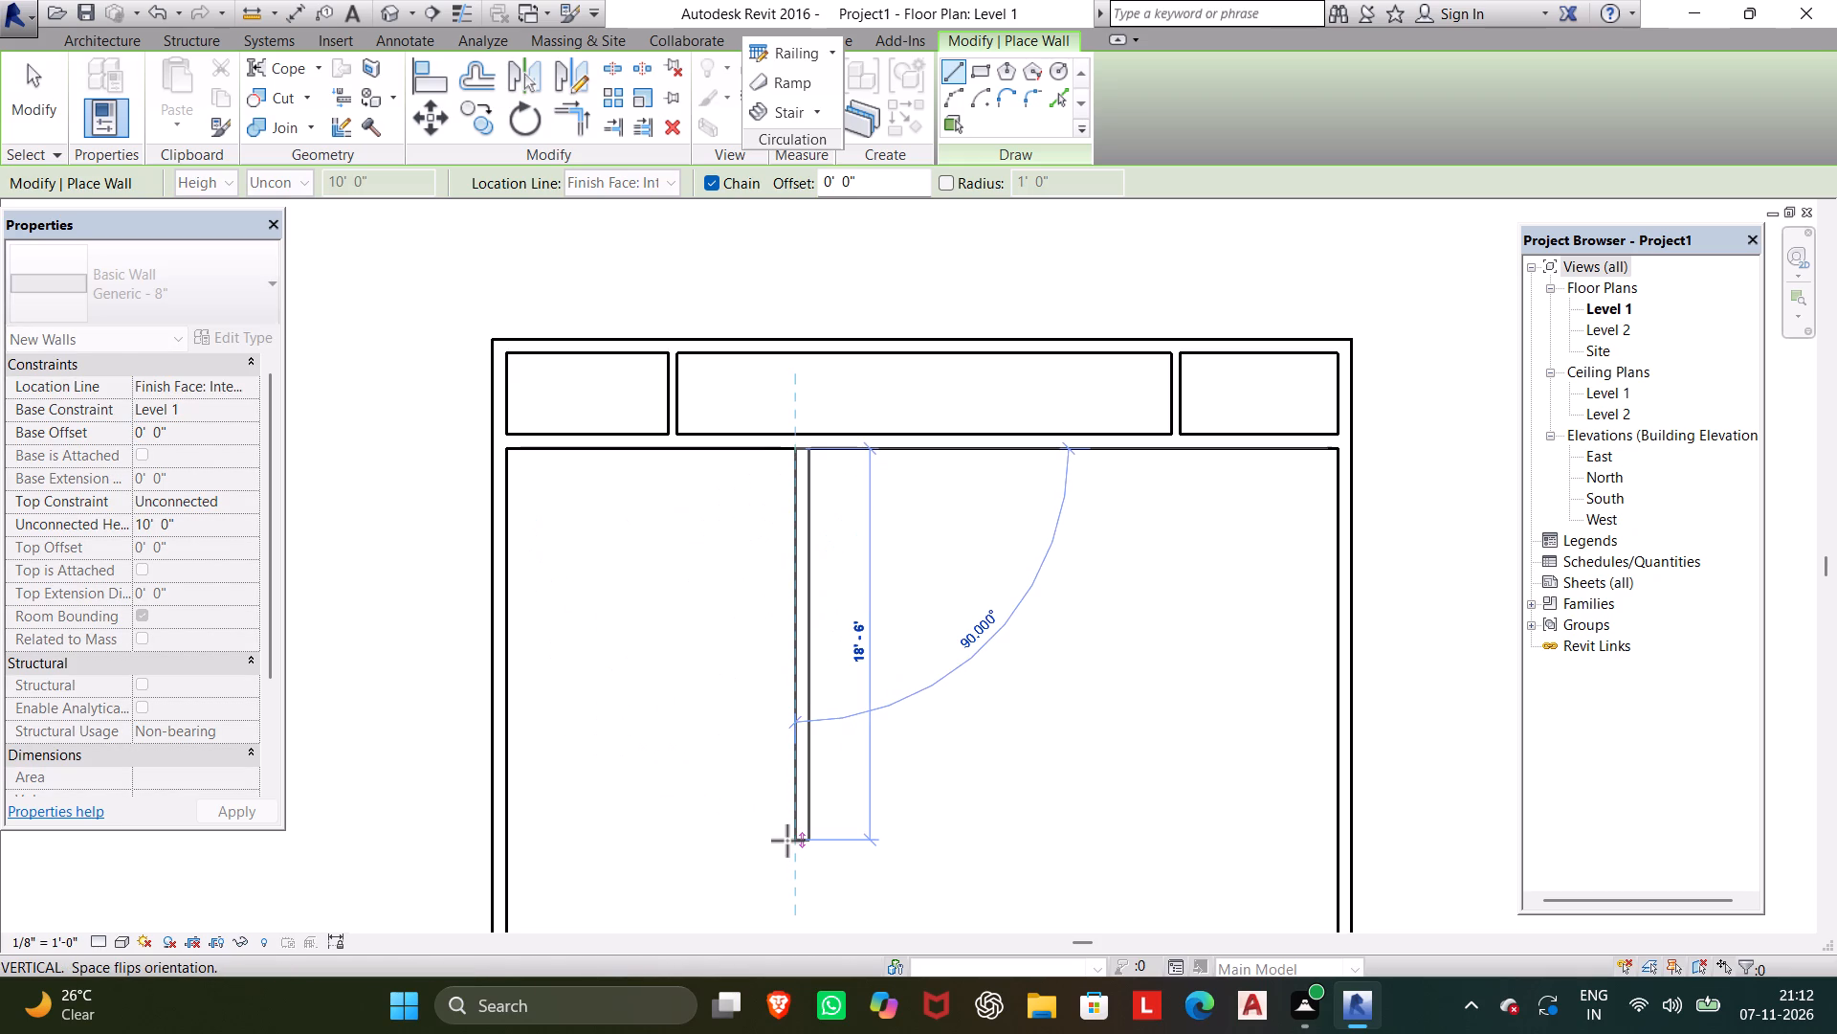
{"action": "type", "text": "12'"}
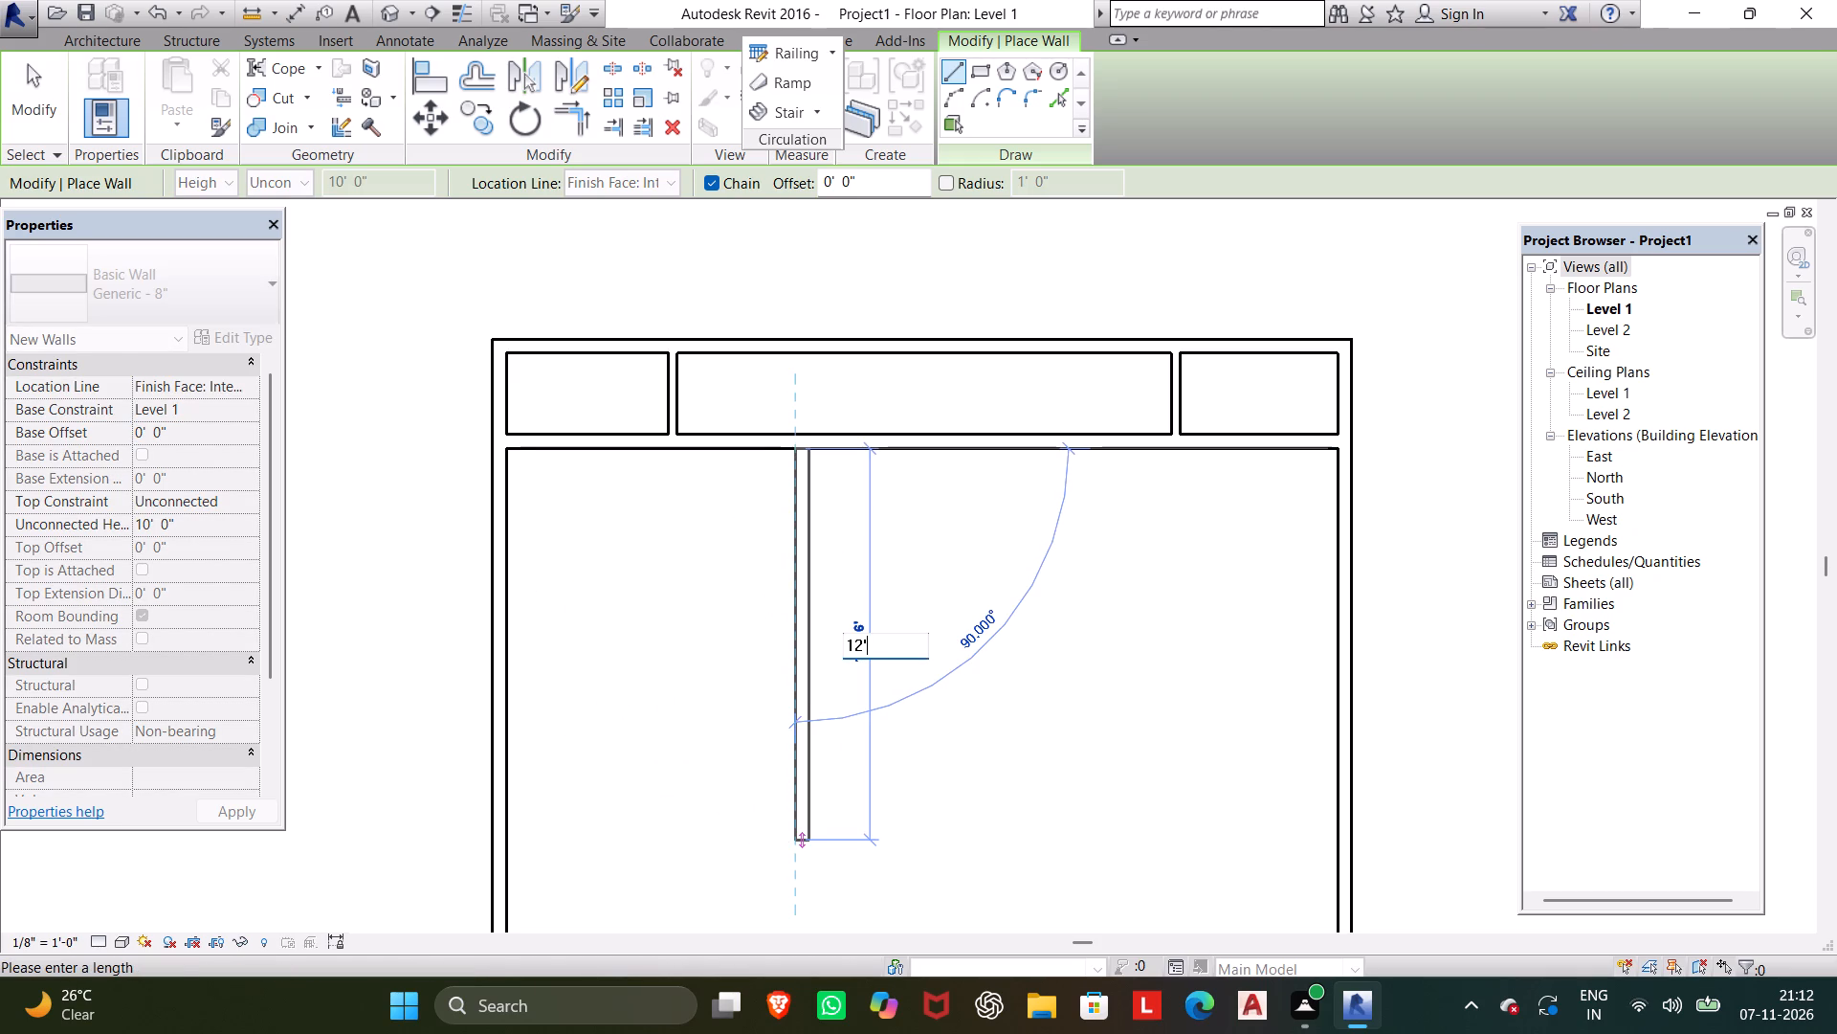
{"action": "key", "text": "Return"}
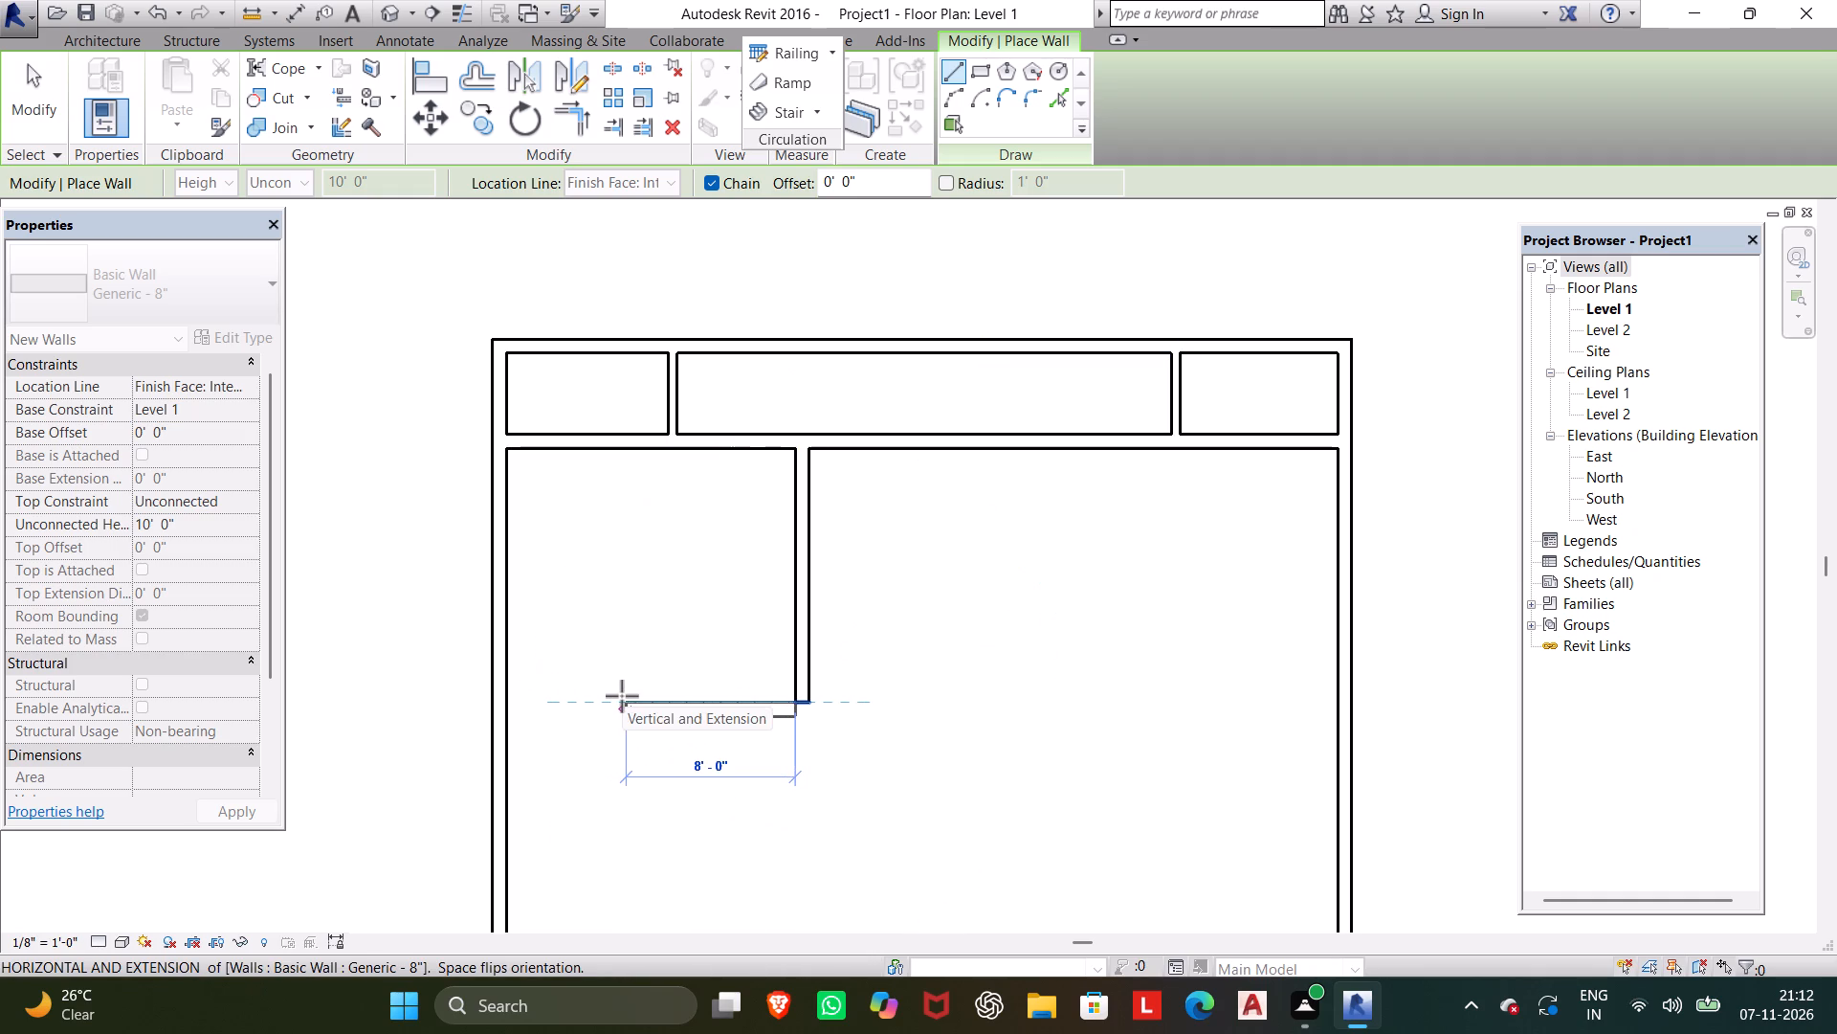
{"action": "type", "text": "14'"}
{"action": "key", "text": "Return"}
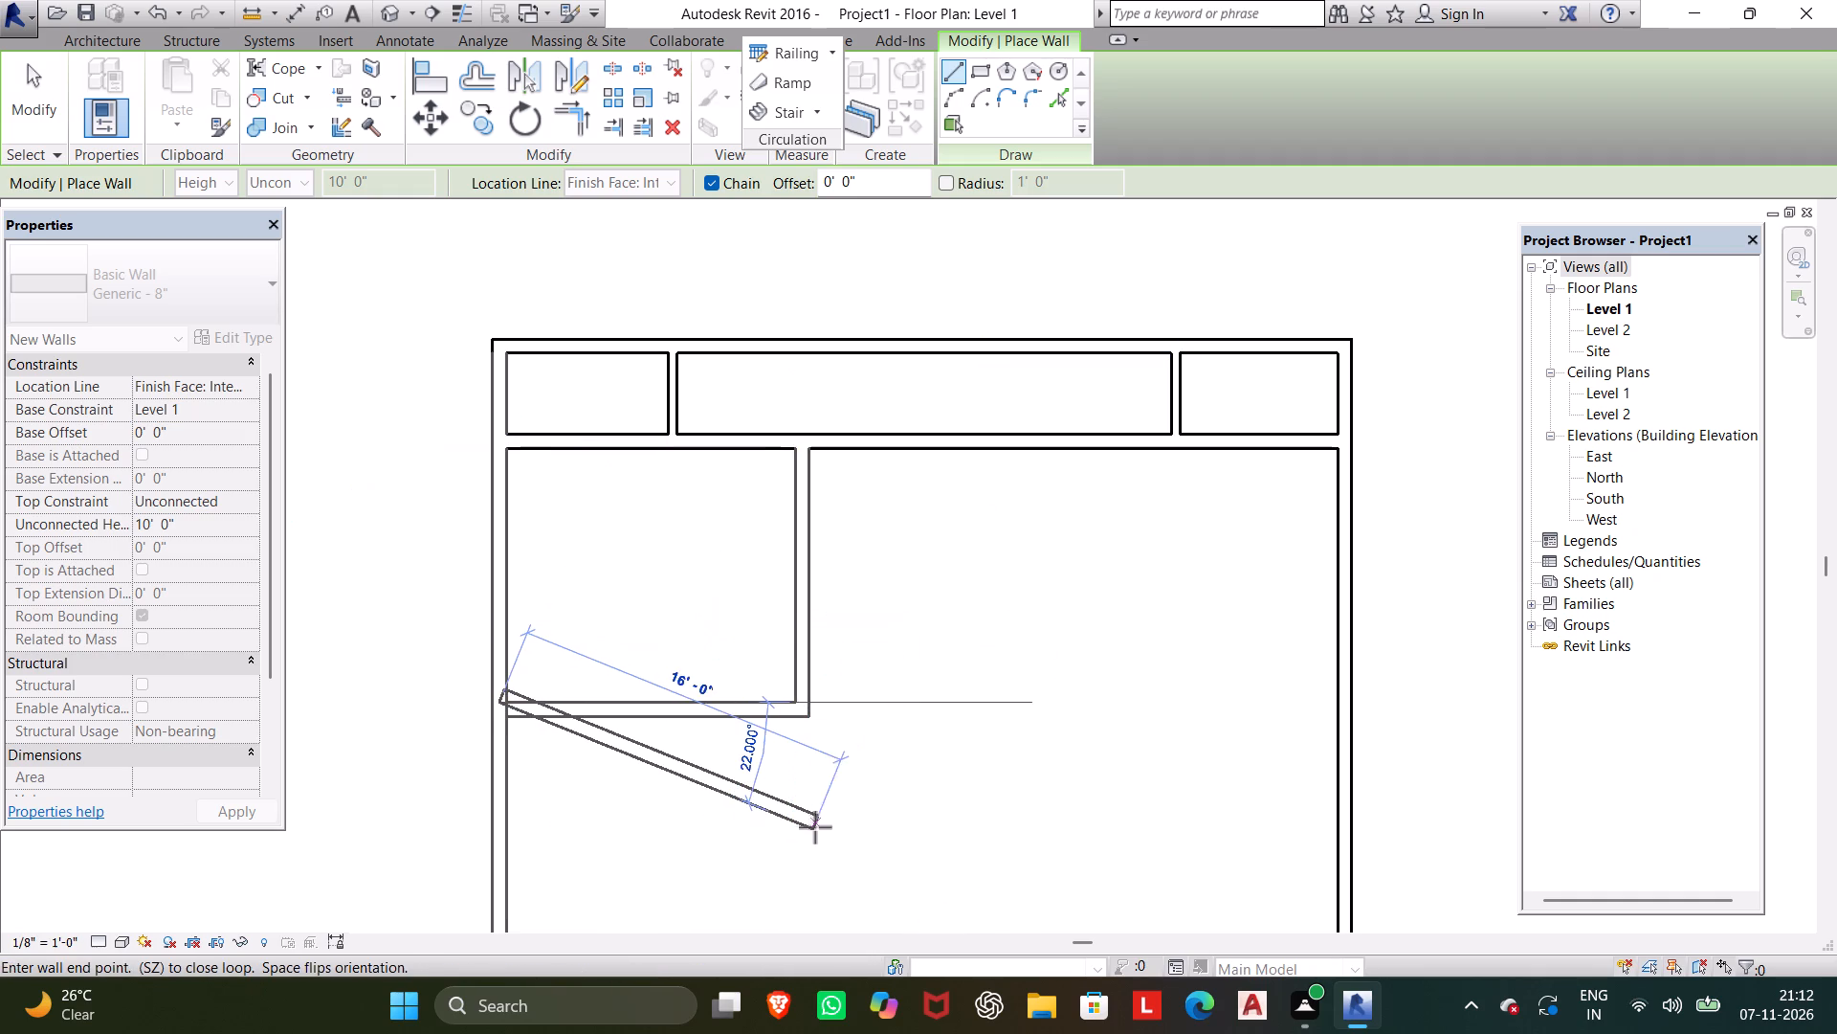
{"action": "key", "text": "Escape"}
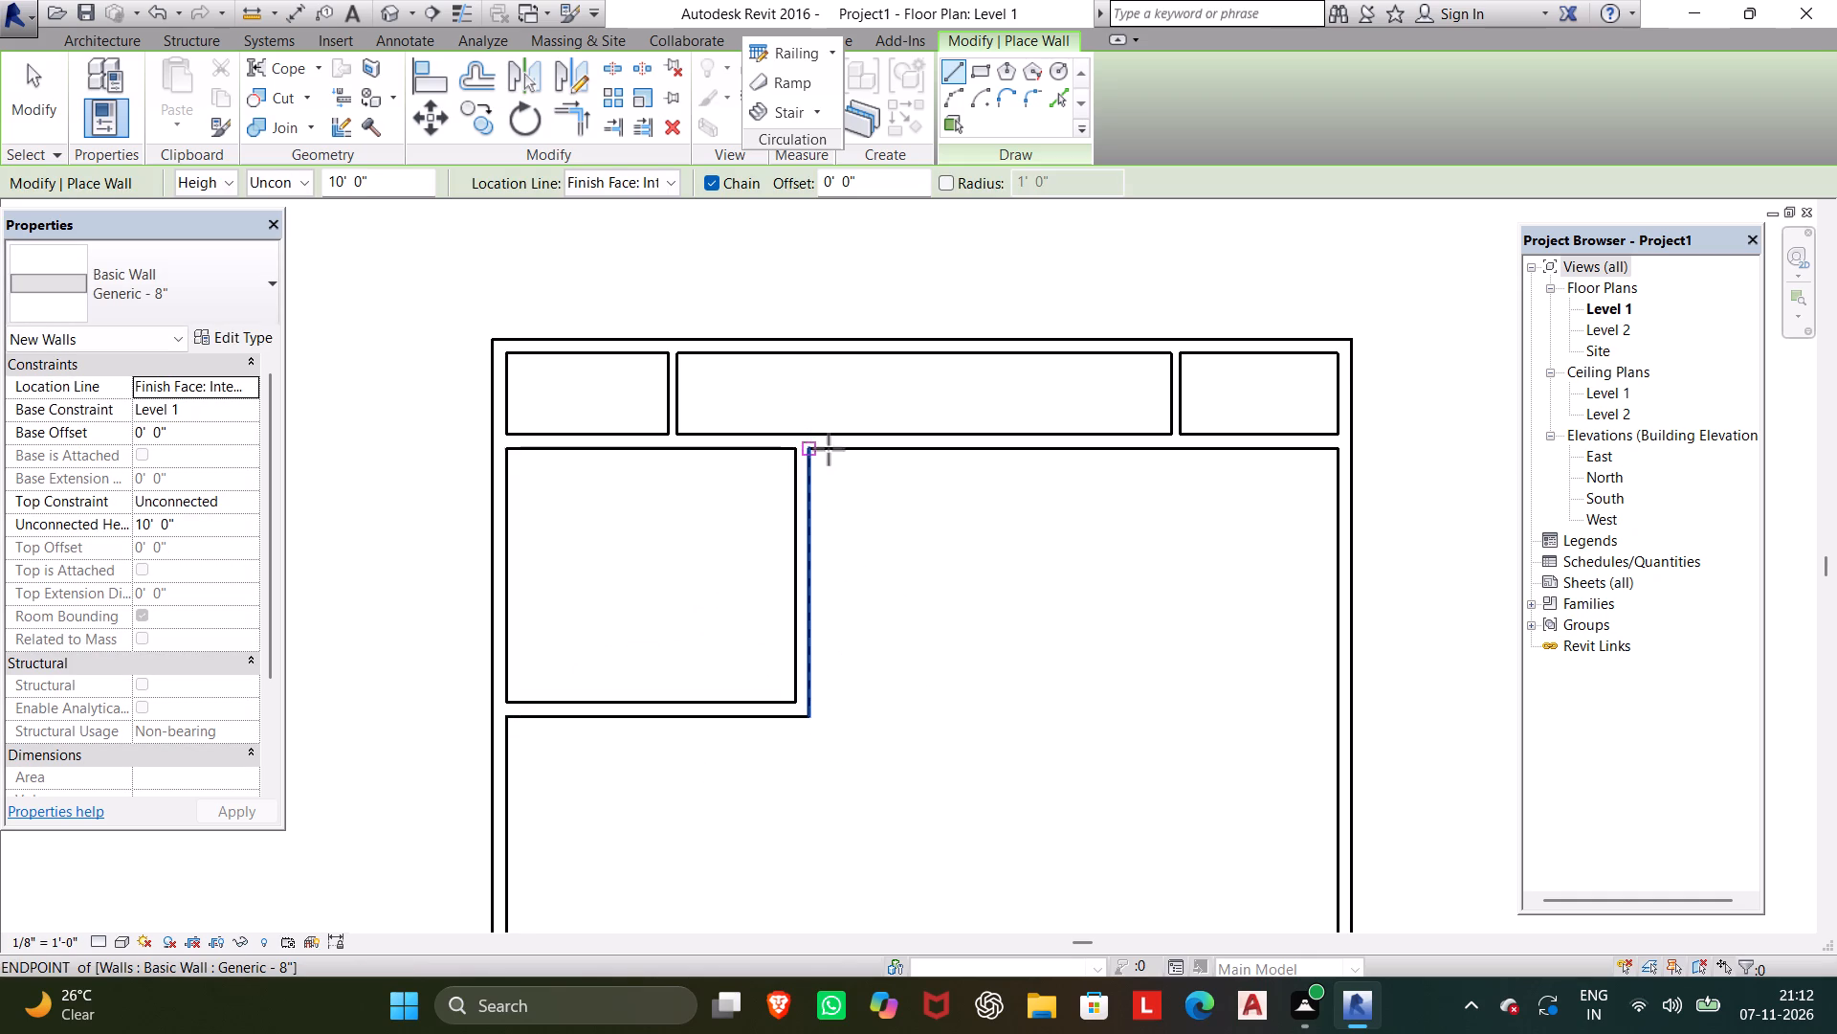
Draw the passage's east wall 12' south from the horizontal partition, starting 7' east of the west room's wall.
{"action": "type", "text": "7'"}
{"action": "key", "text": "Return"}
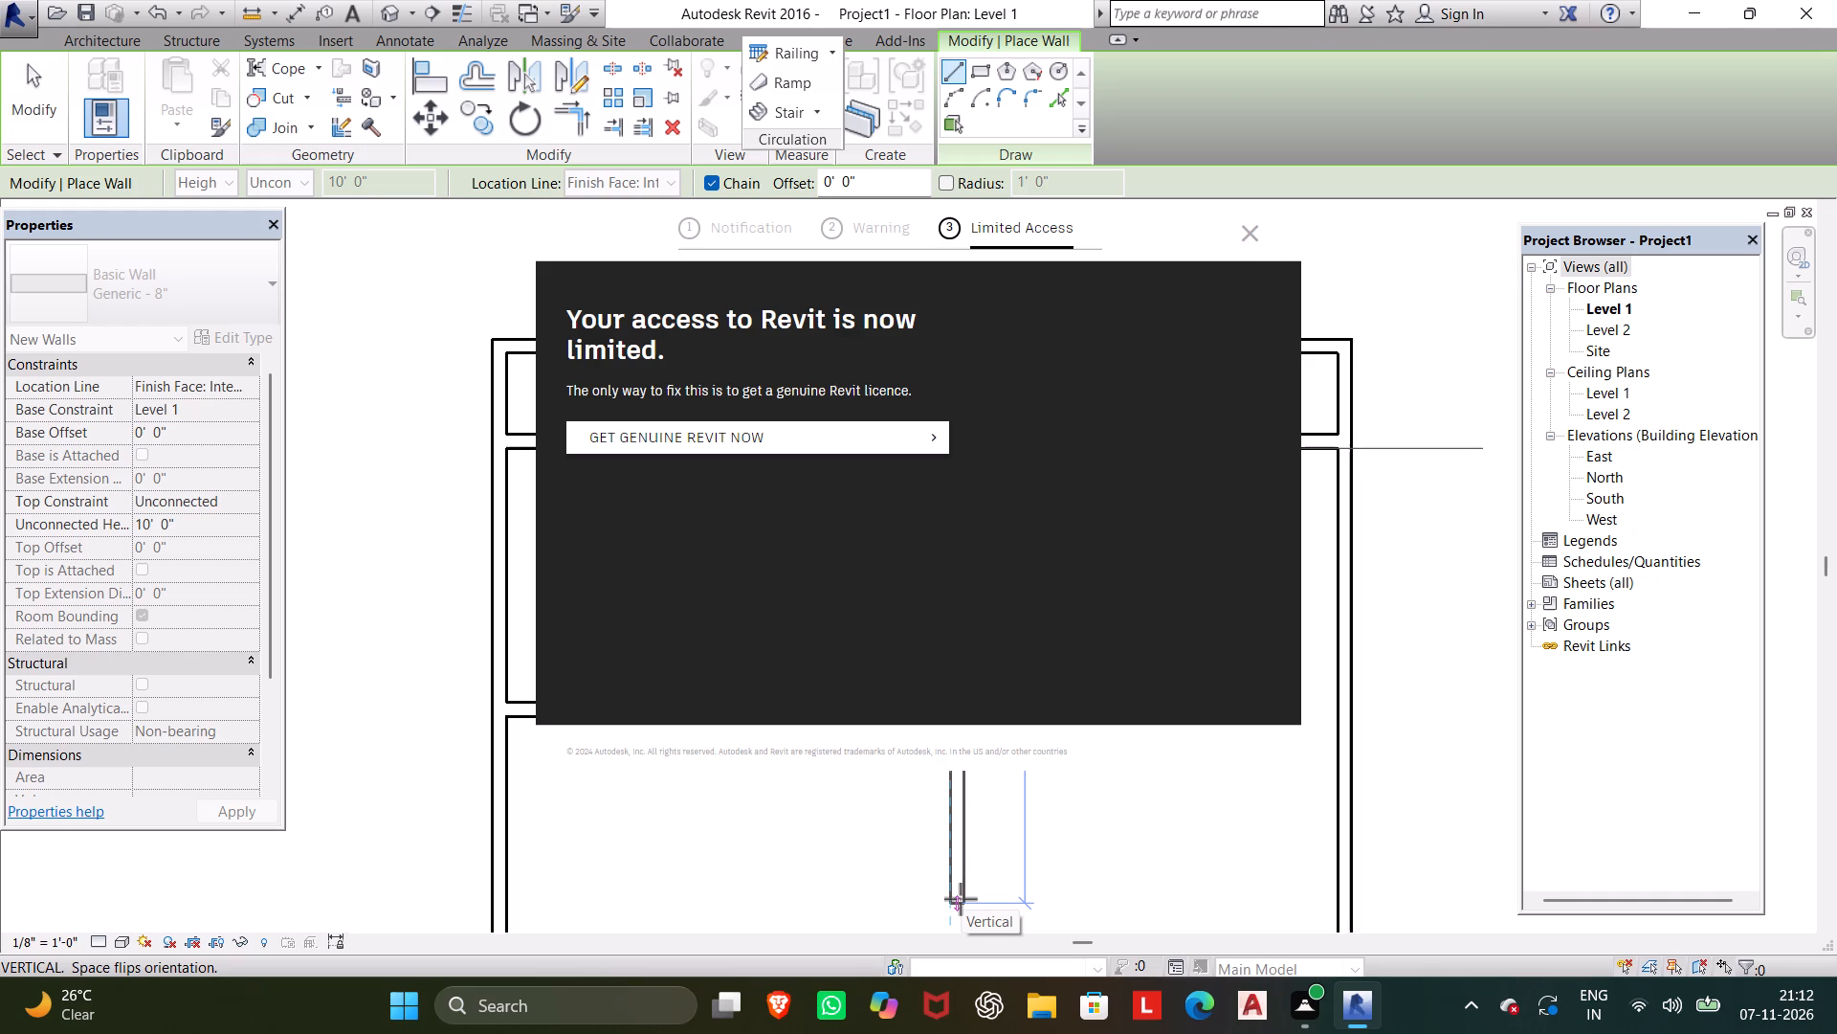
{"action": "type", "text": "12'"}
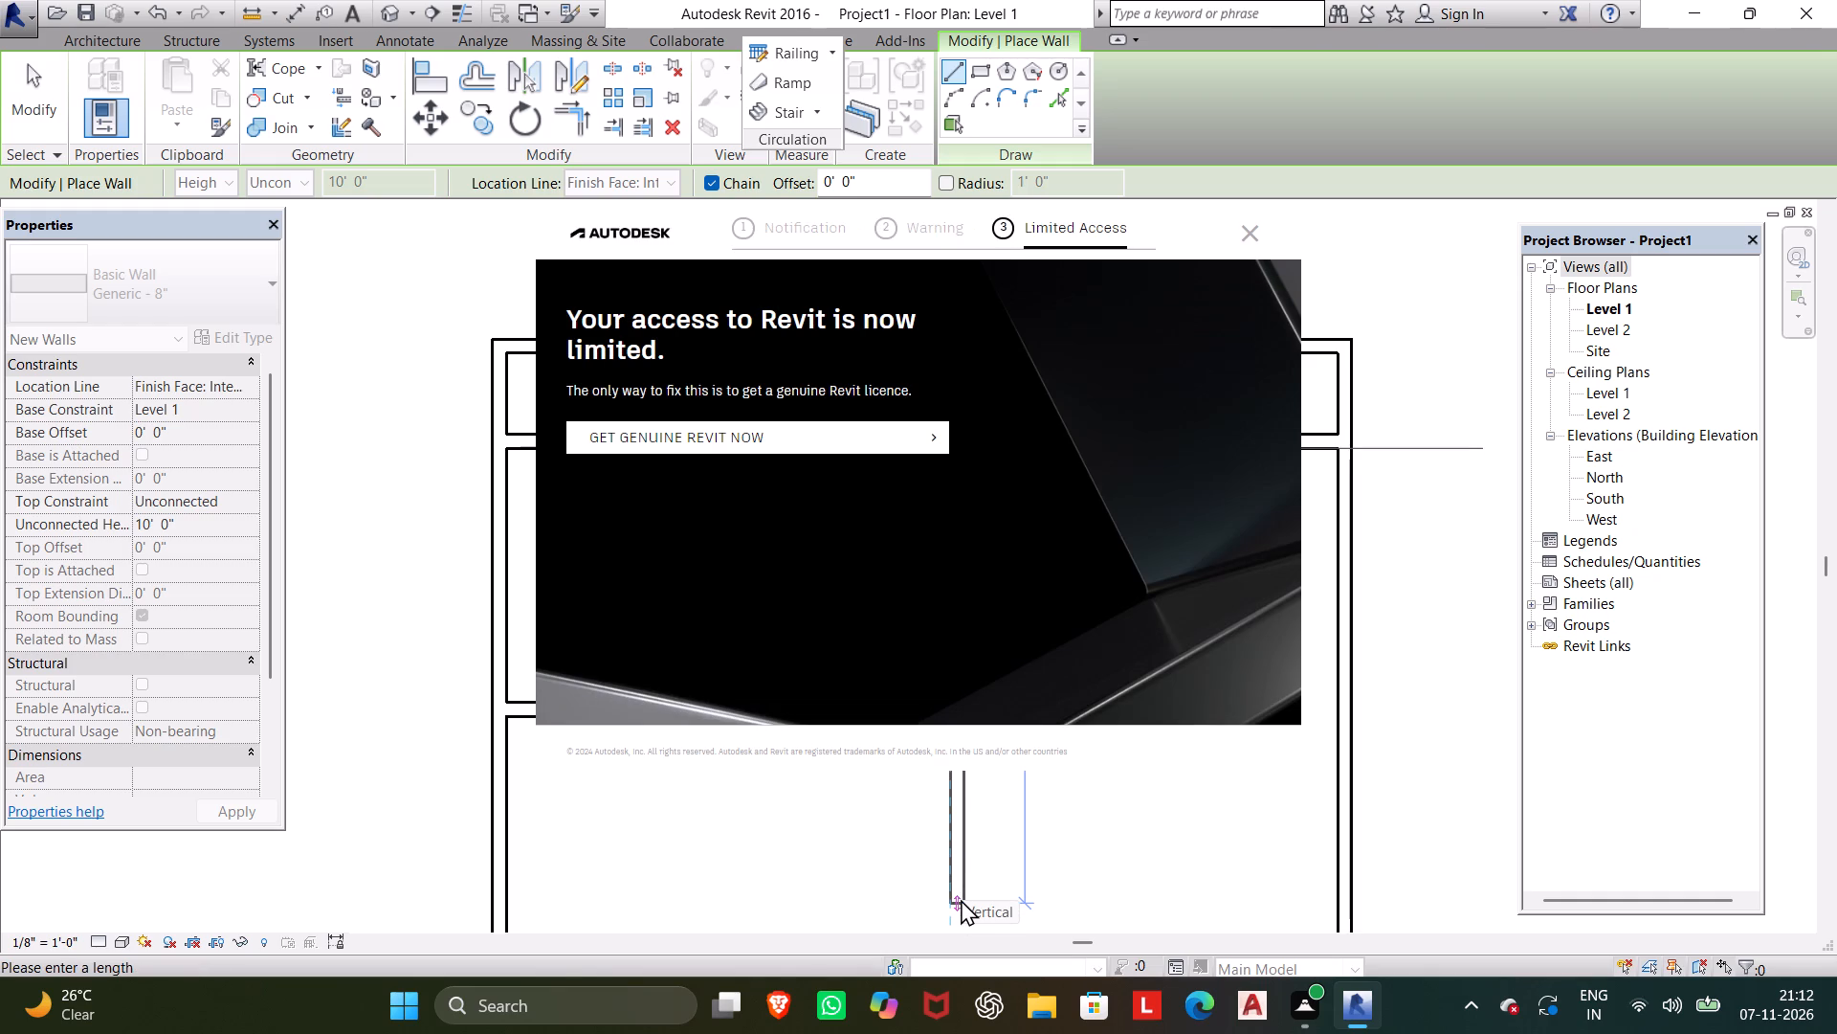
{"action": "left_click", "coordinate": [1253, 225]}
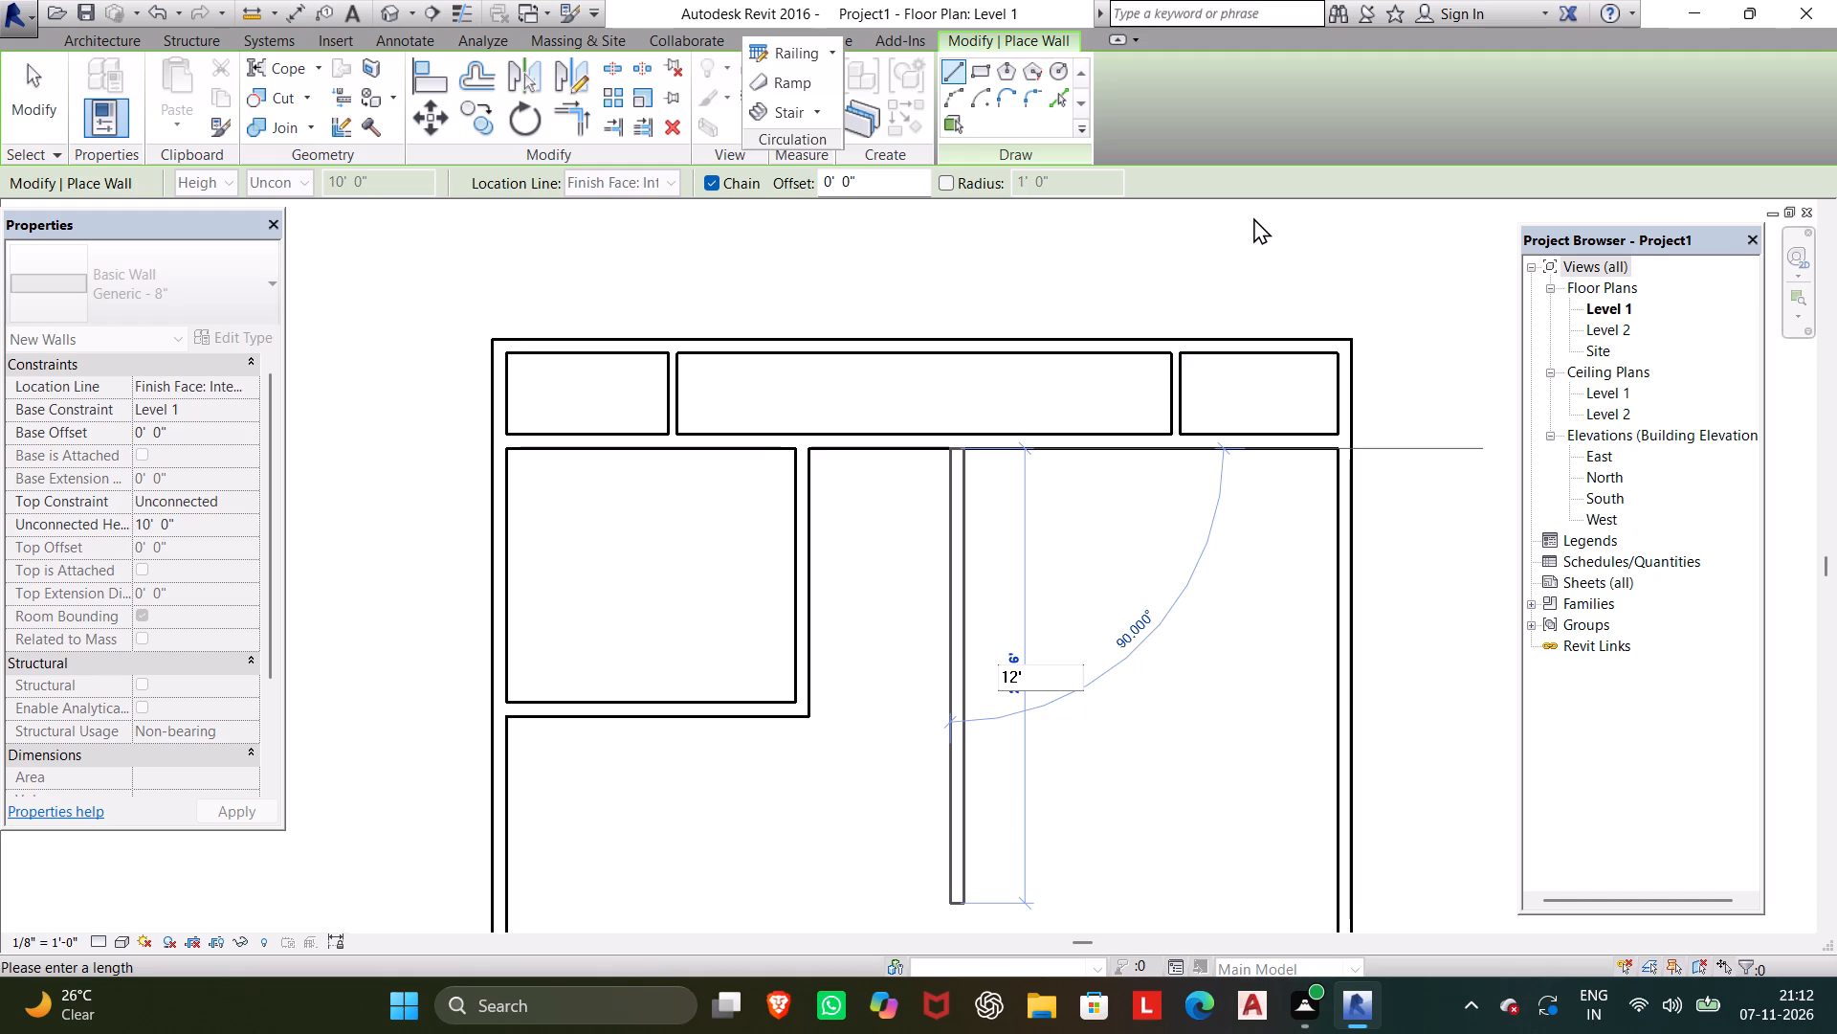
{"action": "key", "text": "Return"}
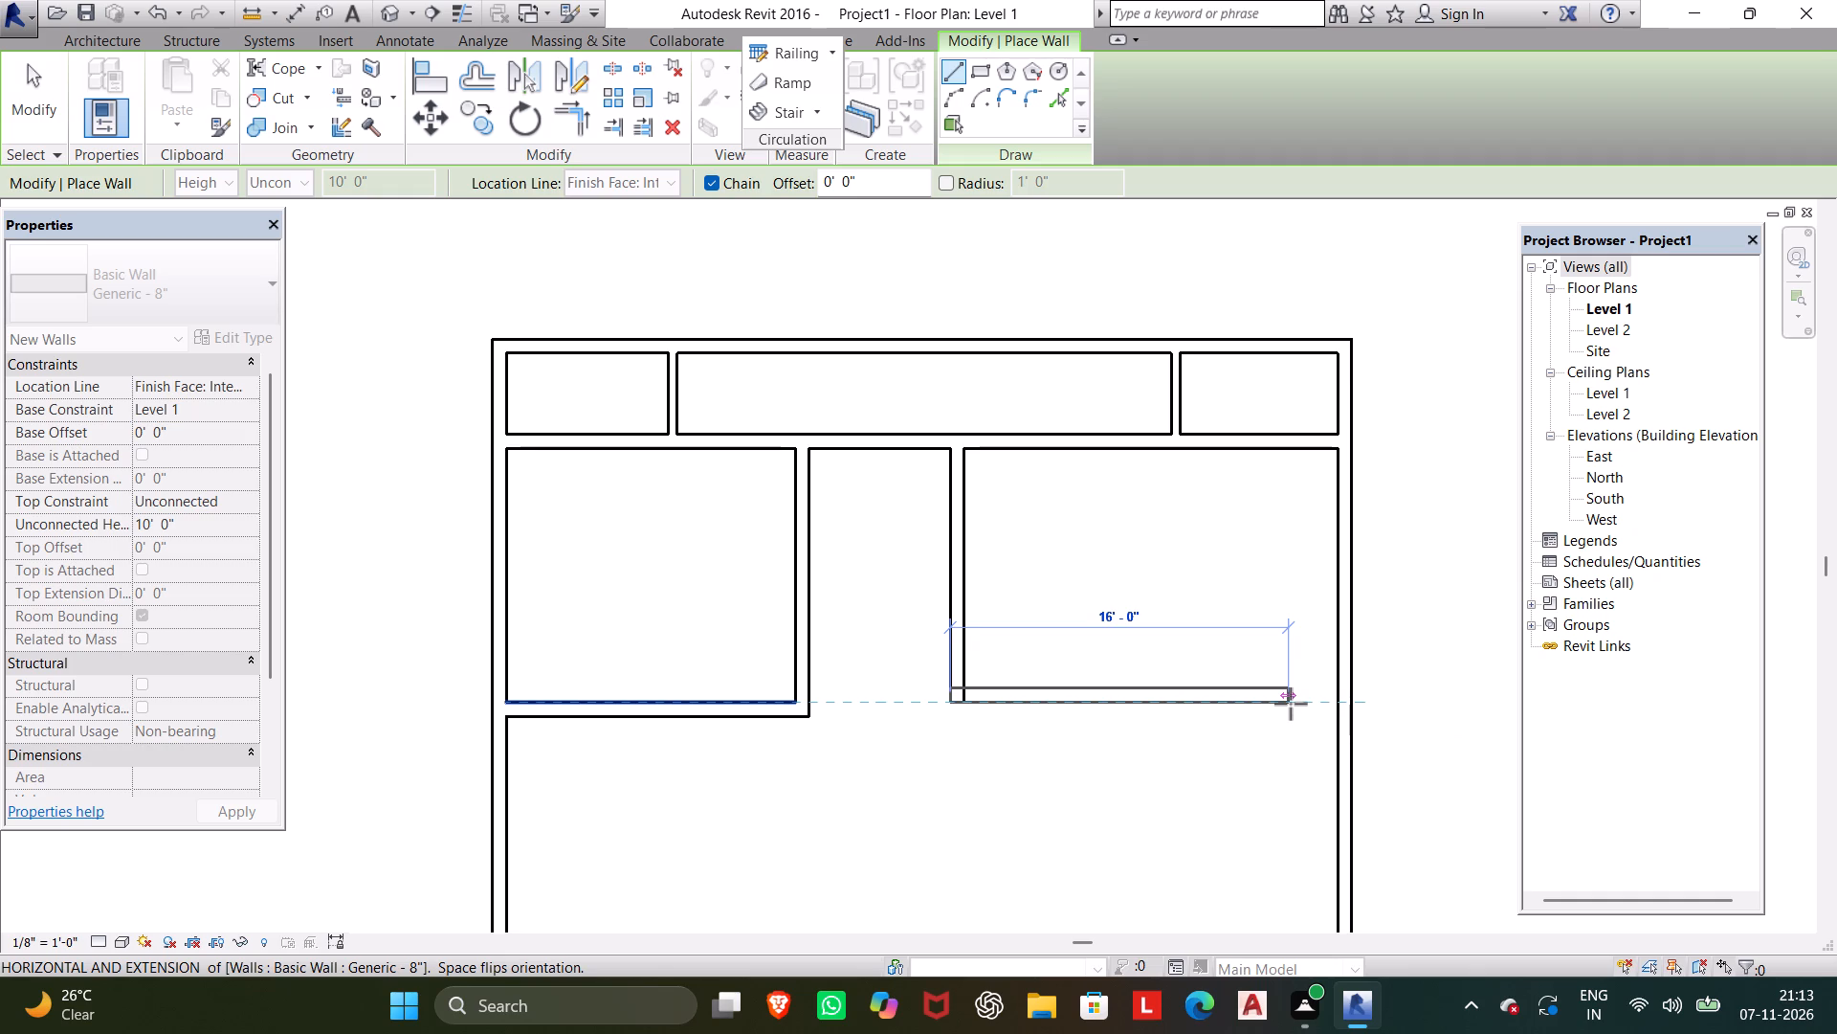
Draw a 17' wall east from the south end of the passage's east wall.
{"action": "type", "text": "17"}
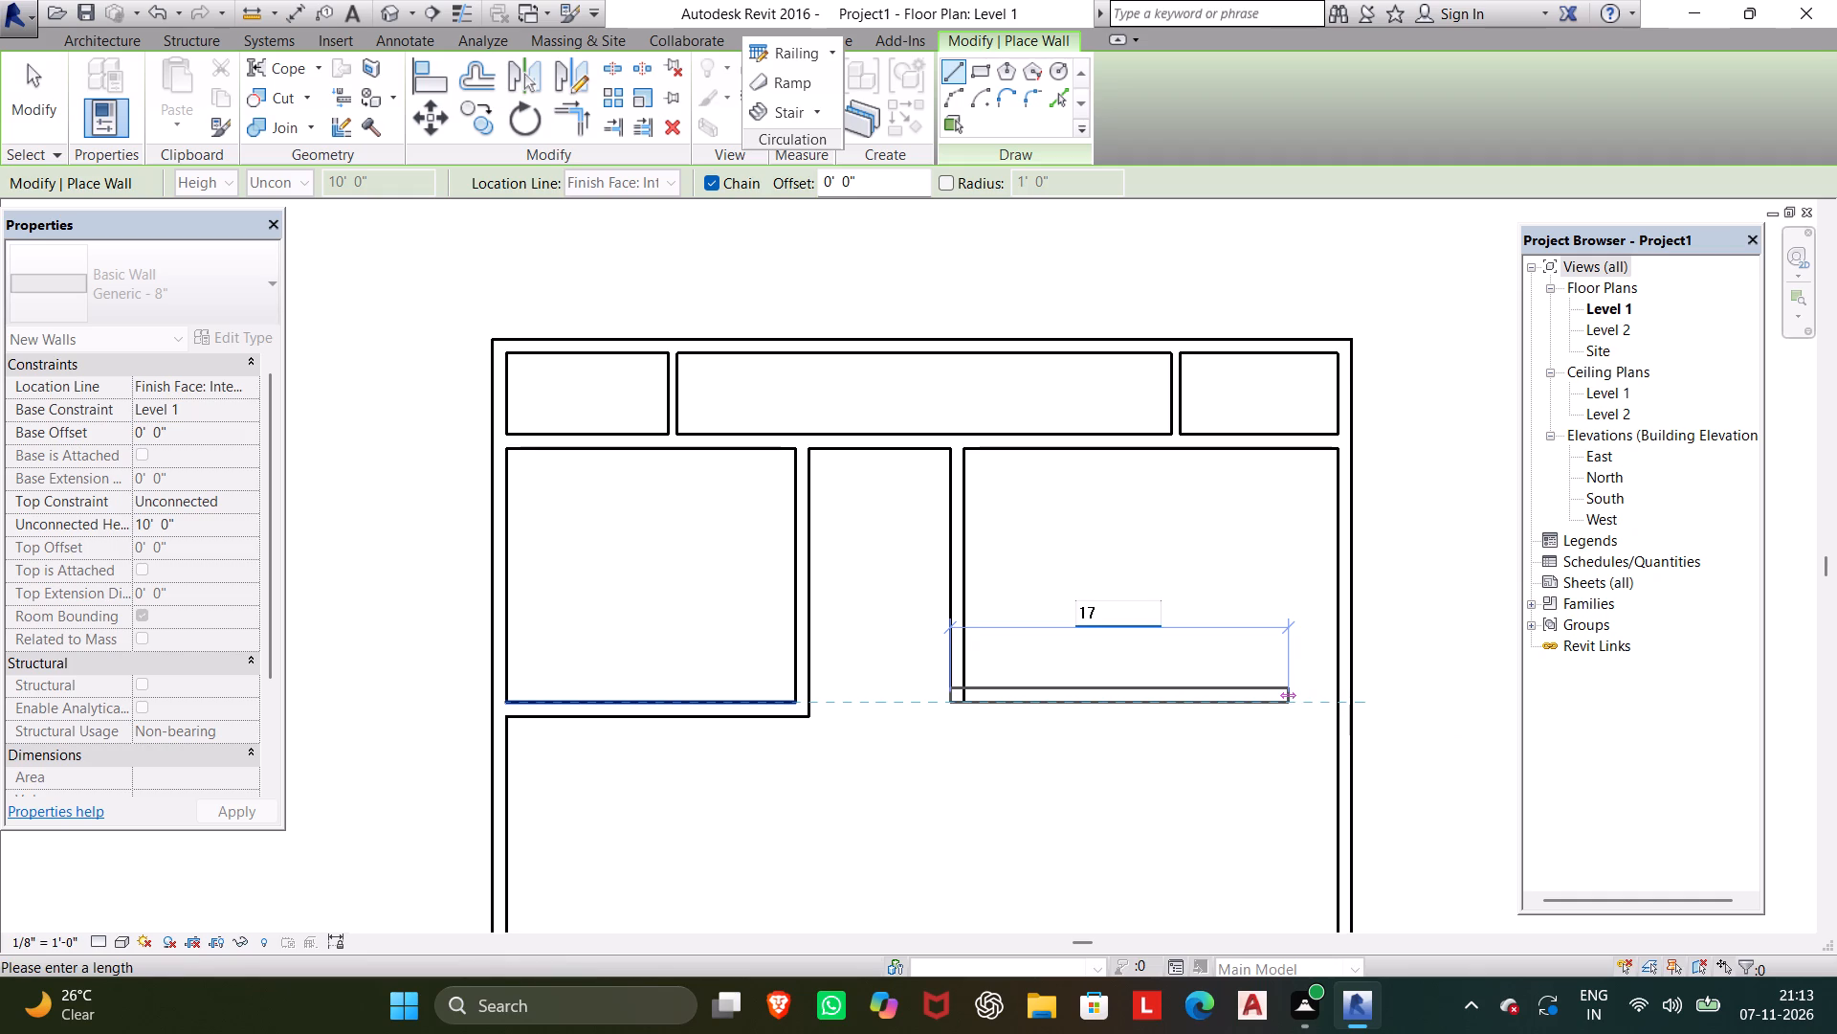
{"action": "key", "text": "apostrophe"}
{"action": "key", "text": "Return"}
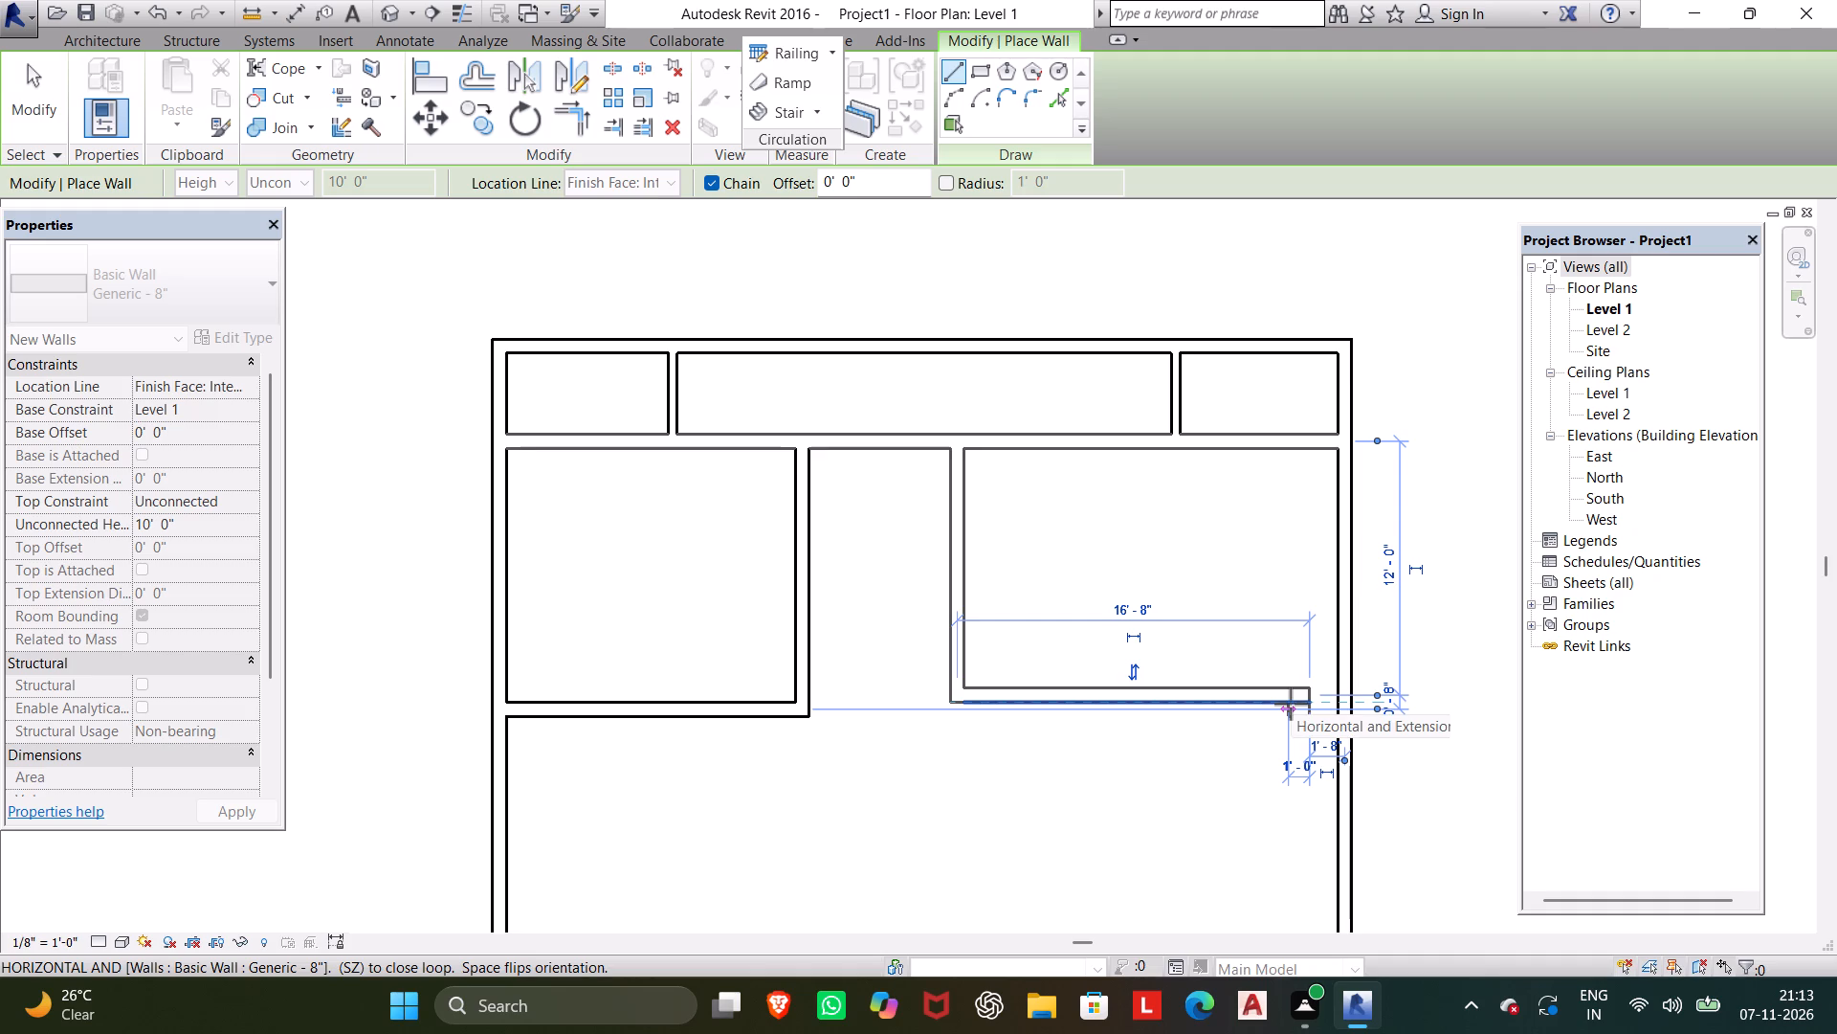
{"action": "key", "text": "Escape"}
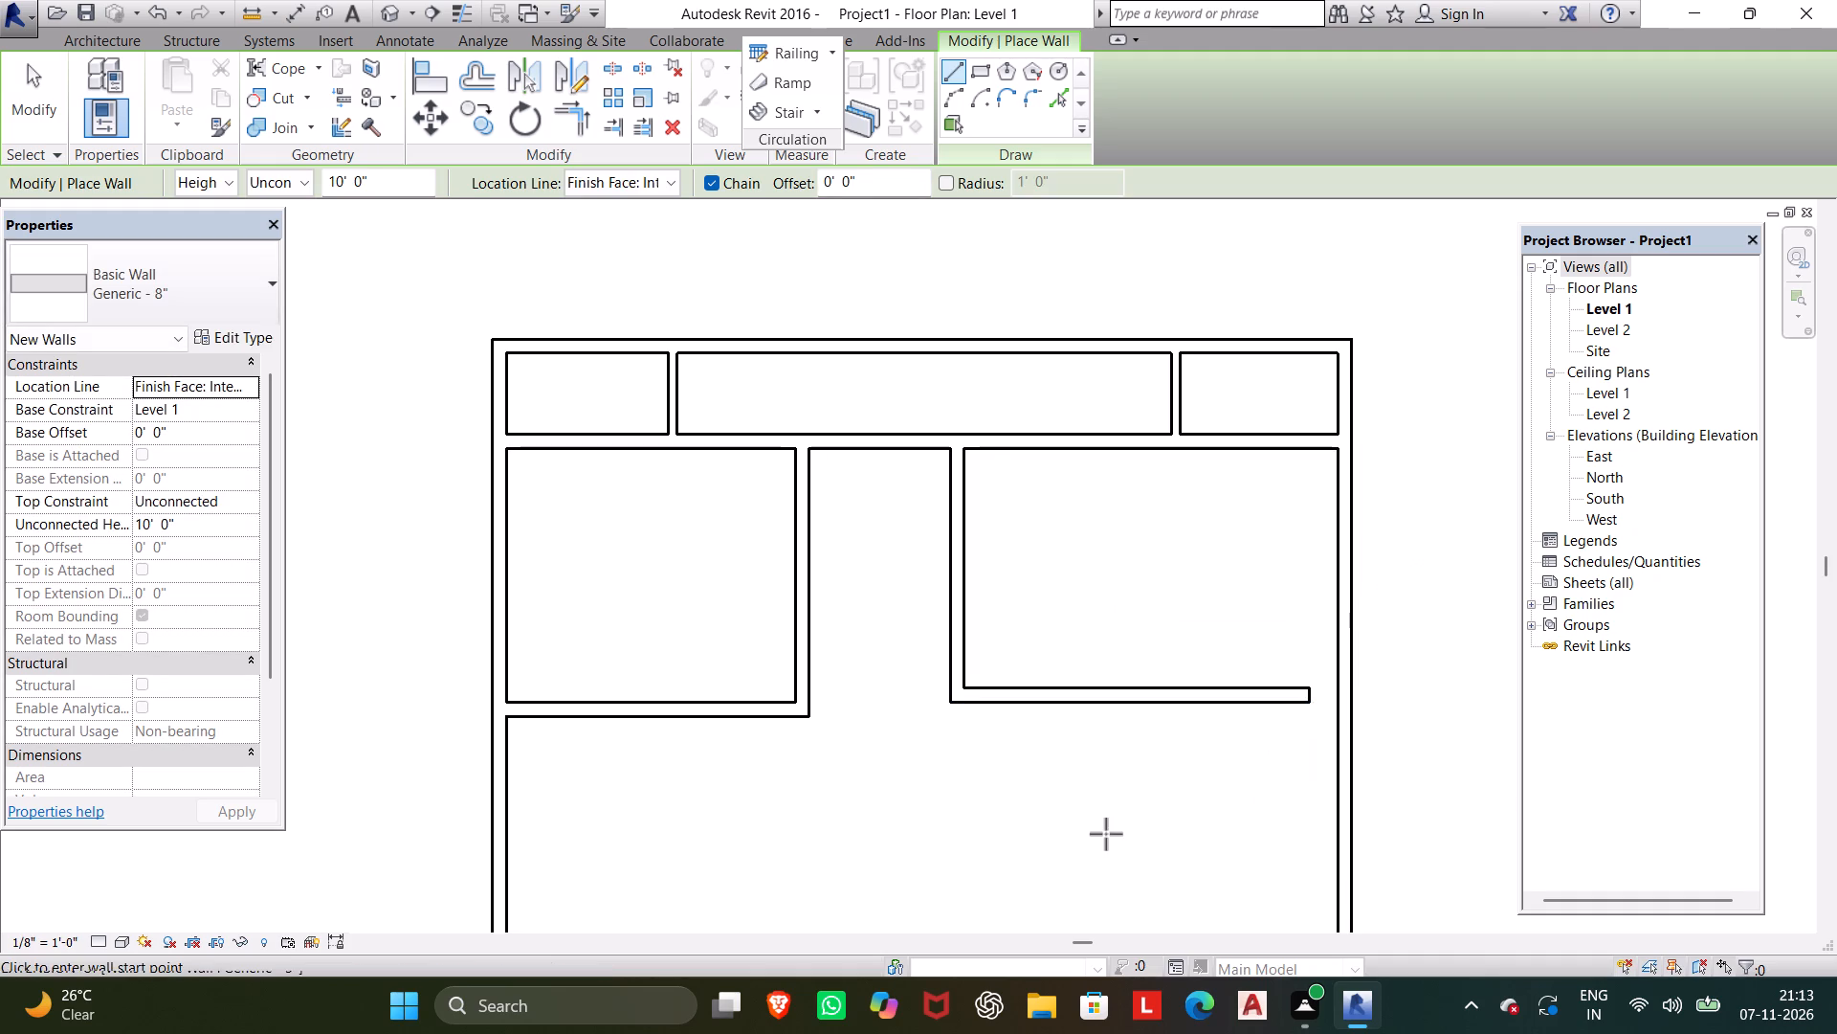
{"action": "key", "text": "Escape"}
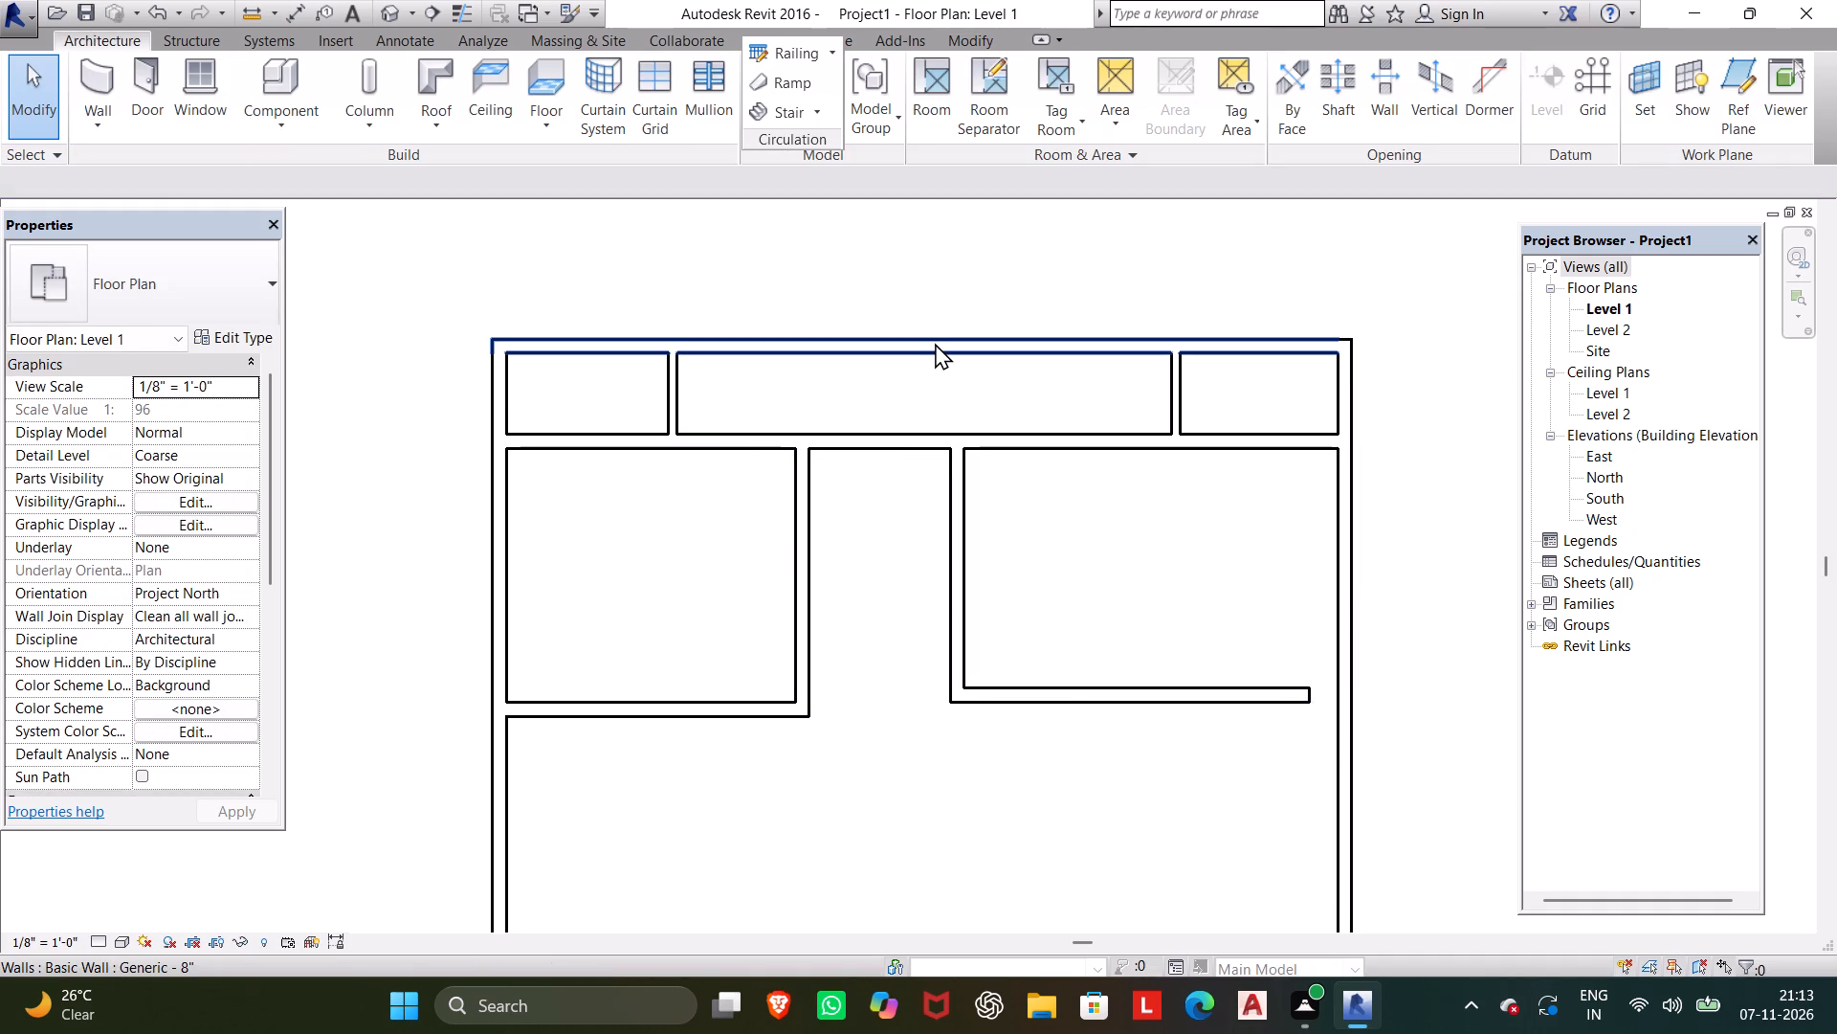
Check the lengths and offsets of the north exterior wall and both rooms' south walls.
{"action": "left_click", "coordinate": [935, 343]}
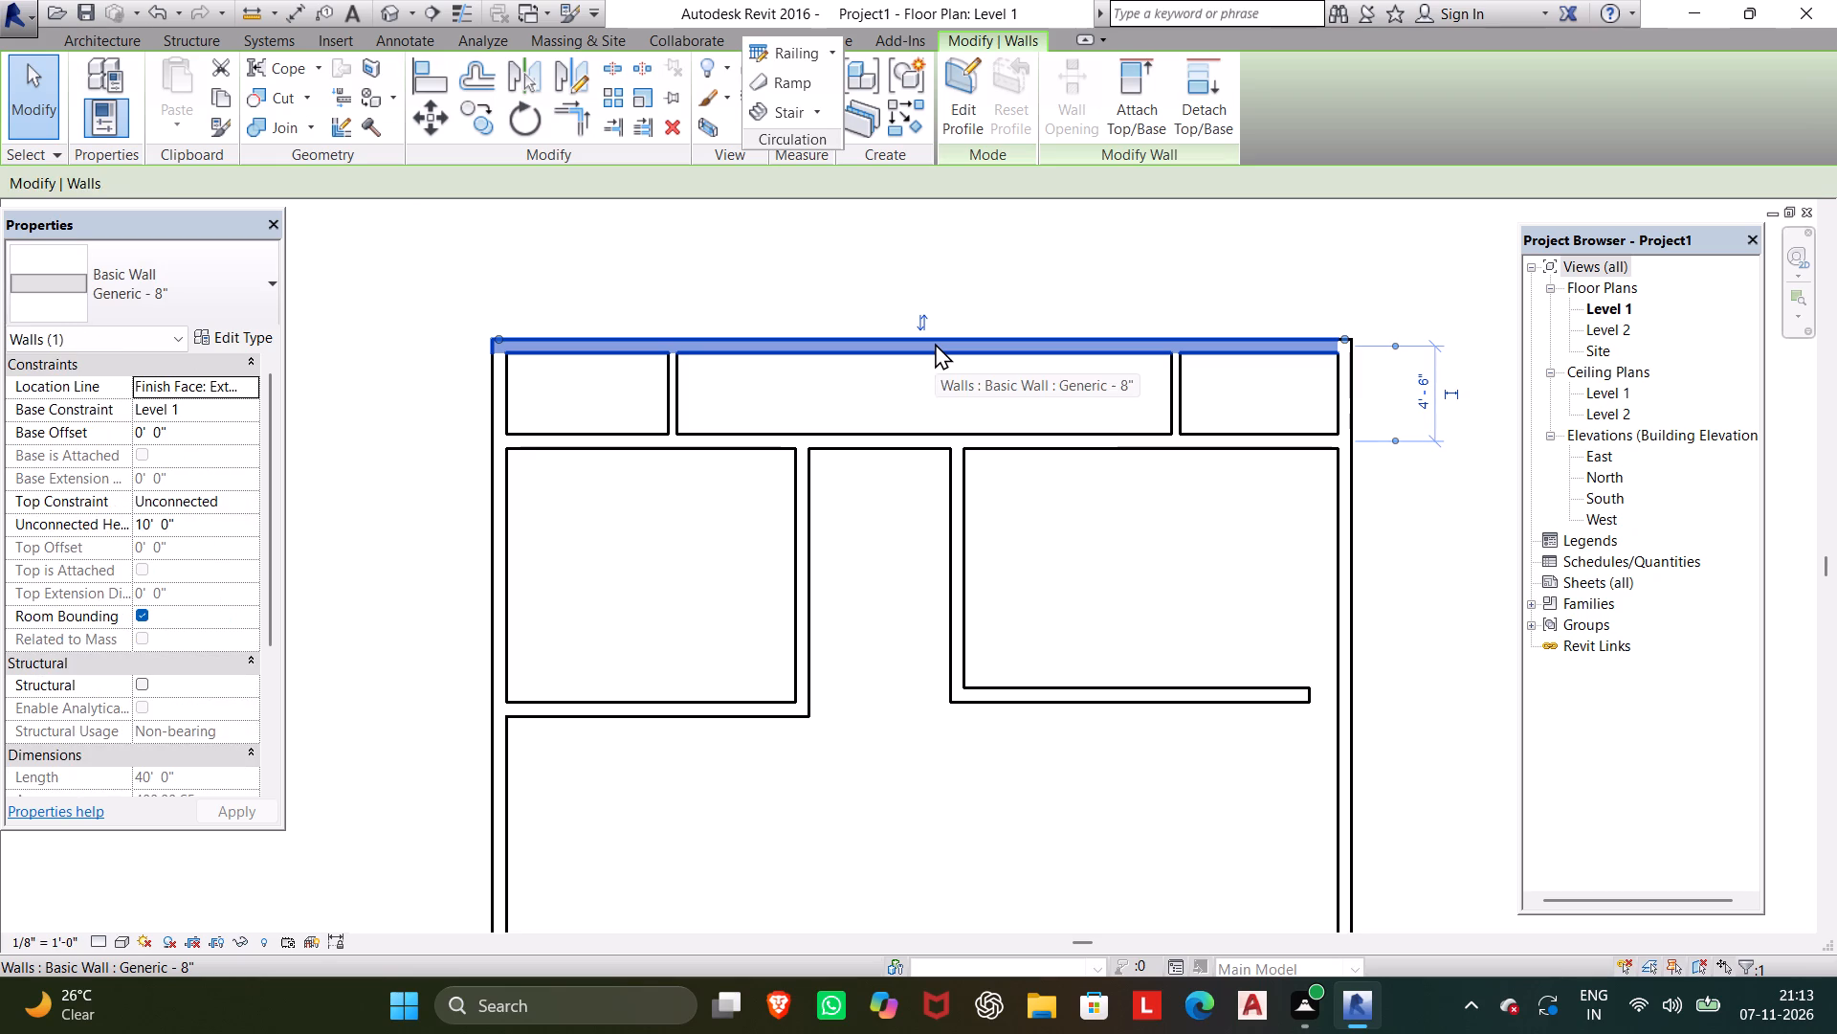
{"action": "scroll", "coordinate": [144, 519], "scroll_direction": "down", "scroll_amount": 2}
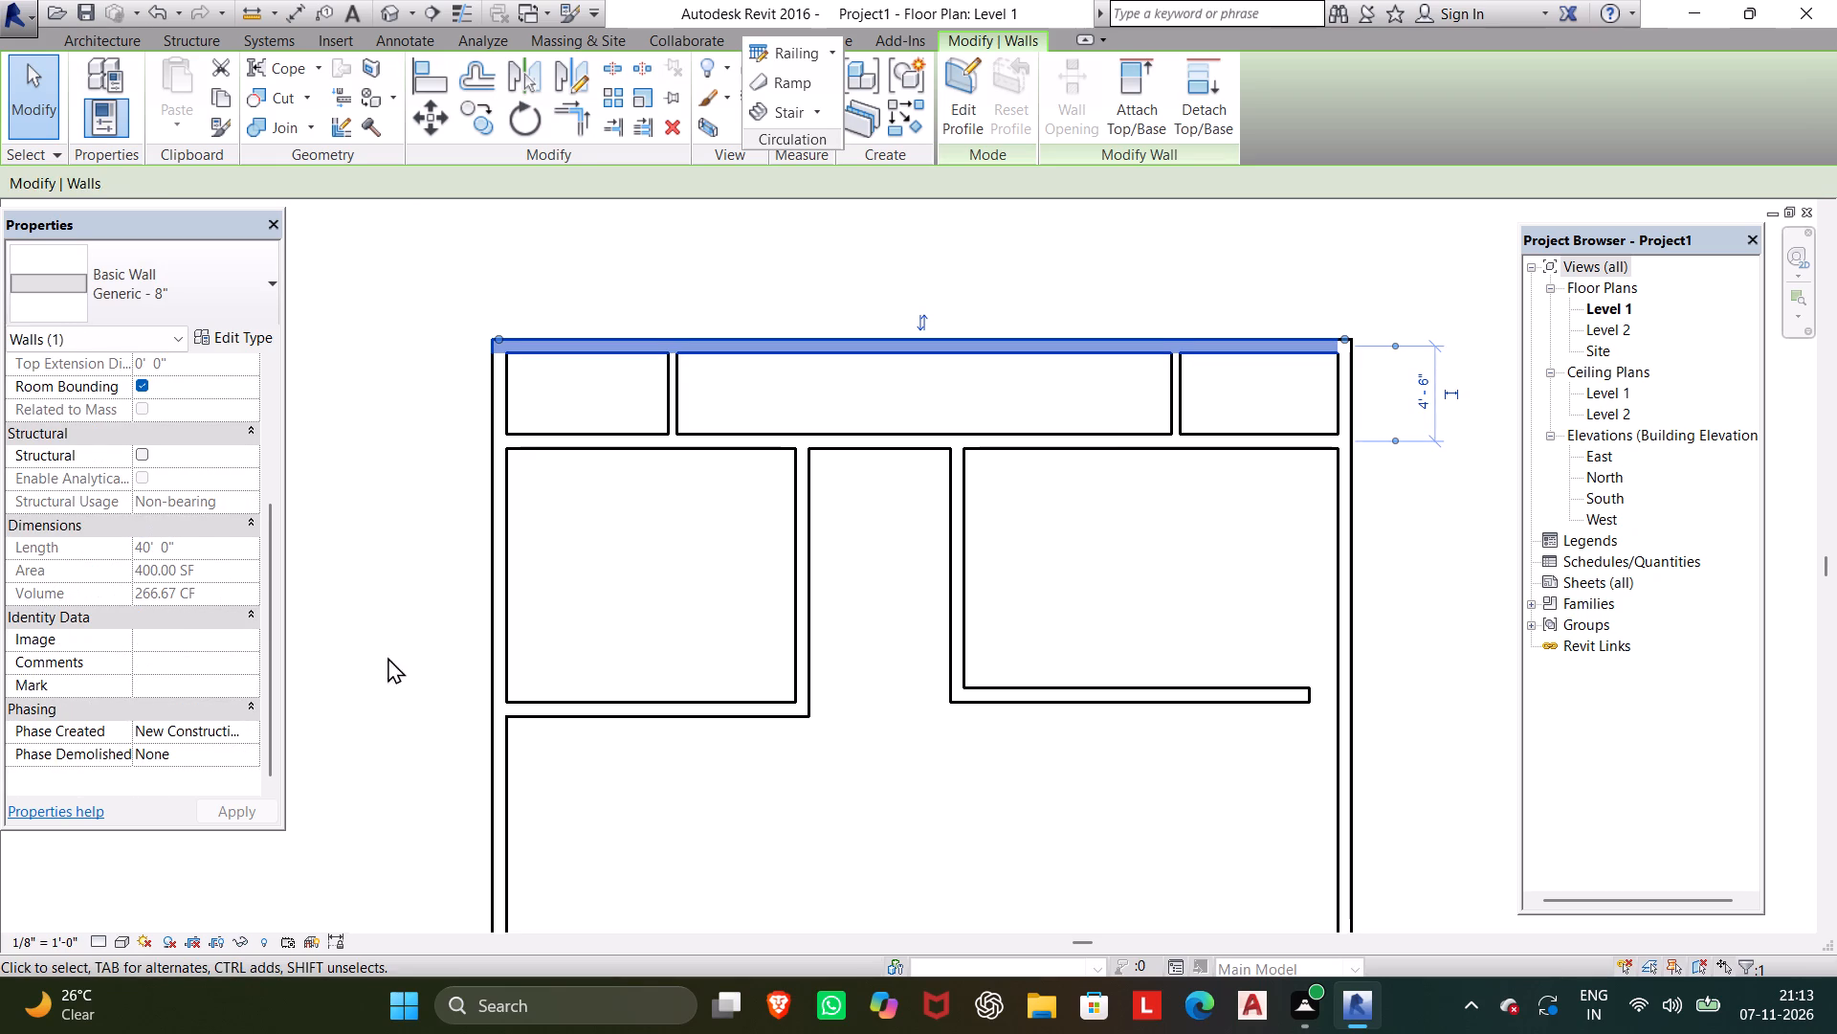
{"action": "left_click", "coordinate": [702, 713]}
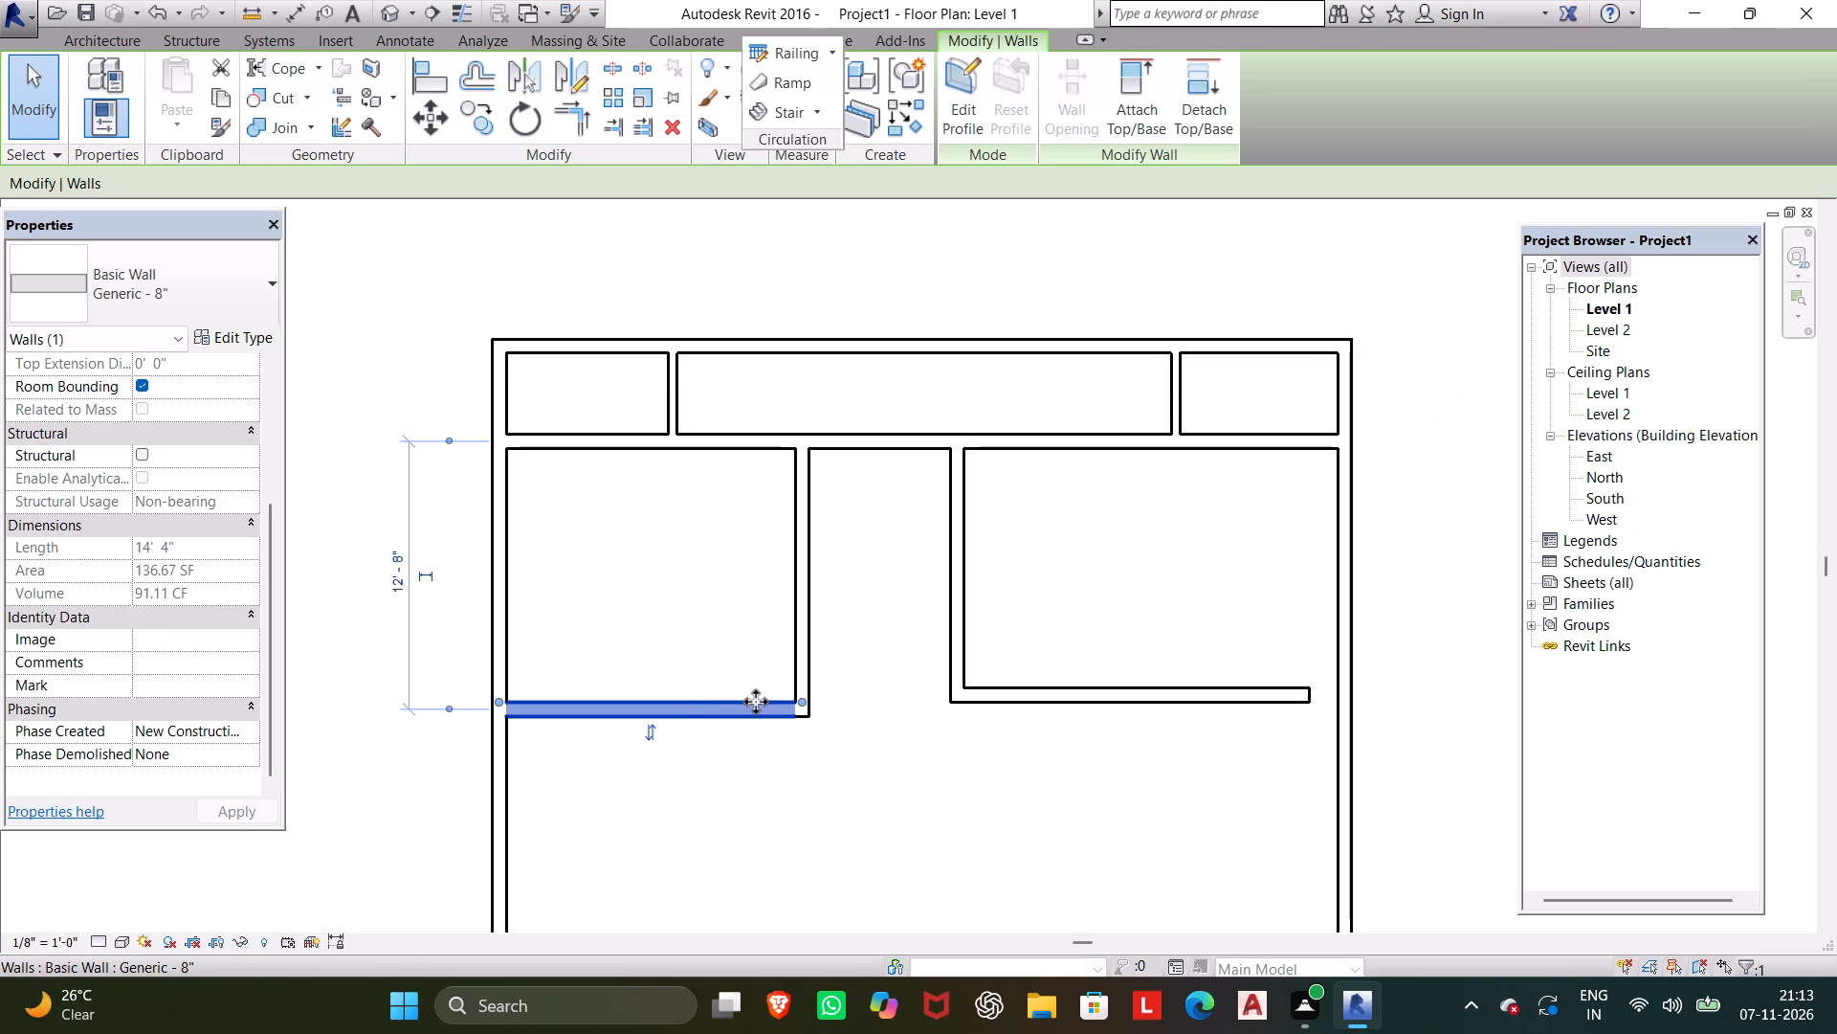
{"action": "left_click", "coordinate": [1063, 698]}
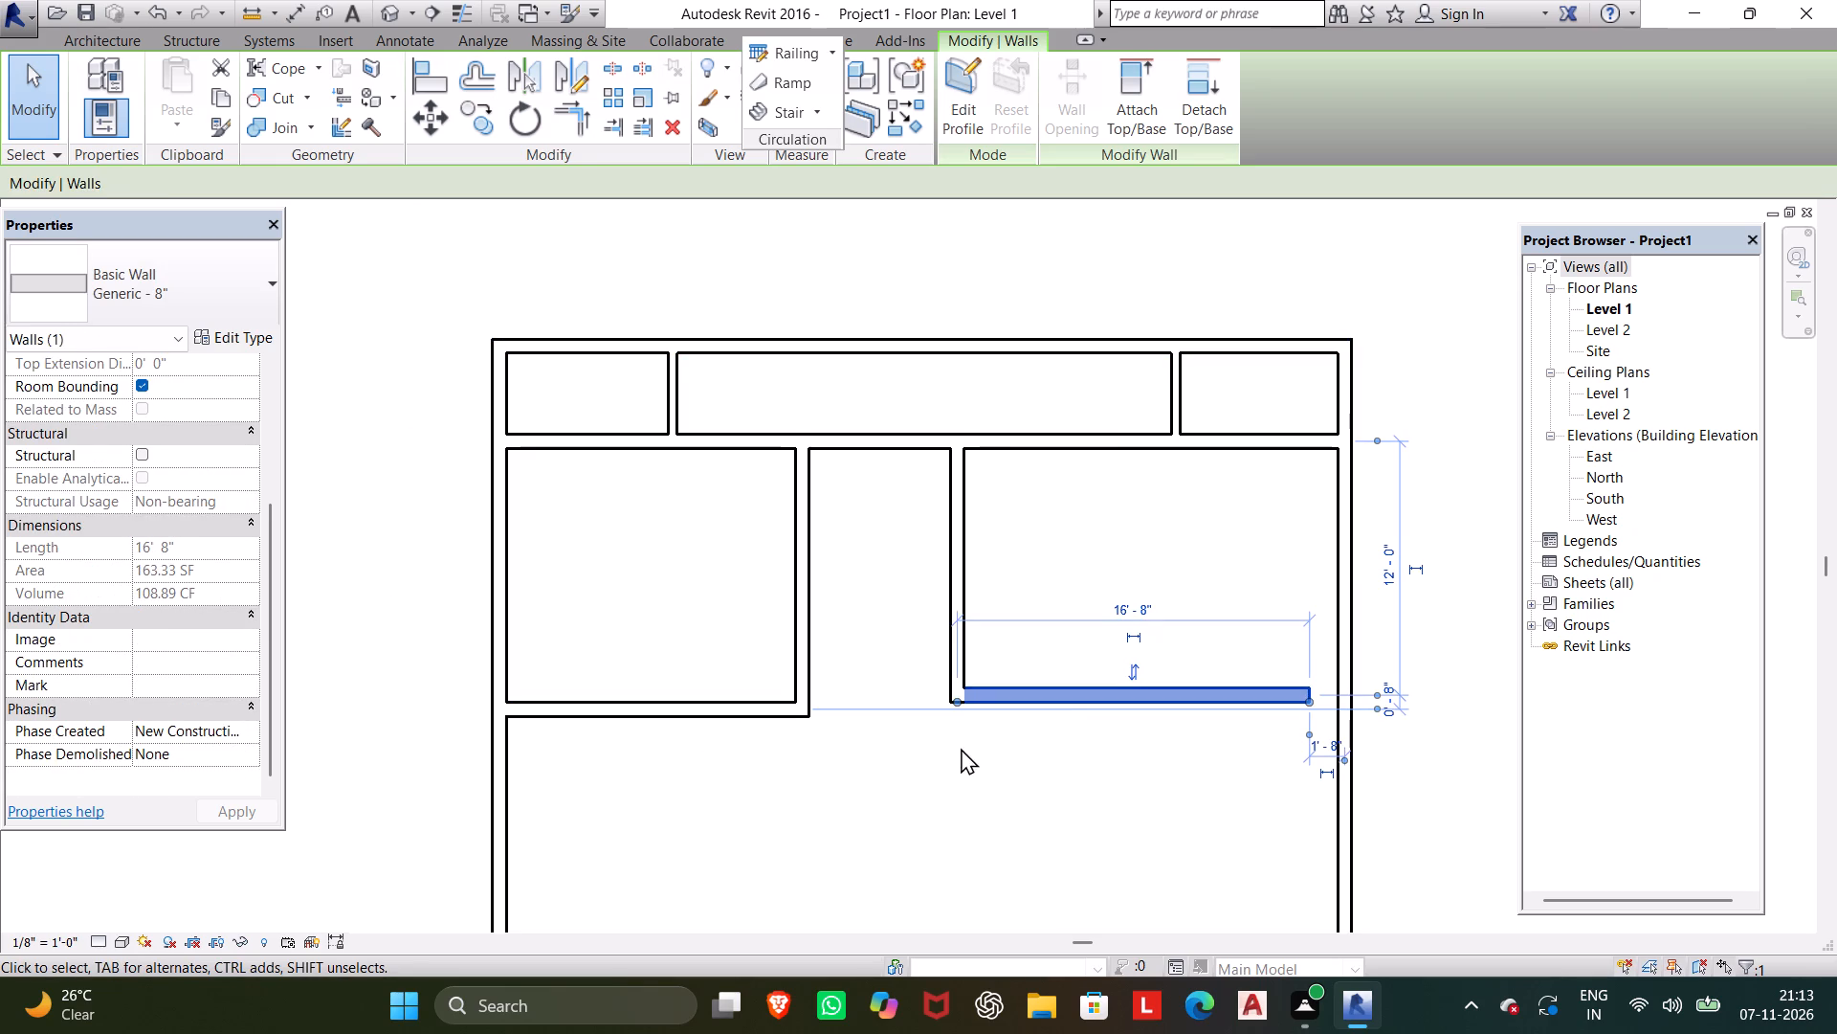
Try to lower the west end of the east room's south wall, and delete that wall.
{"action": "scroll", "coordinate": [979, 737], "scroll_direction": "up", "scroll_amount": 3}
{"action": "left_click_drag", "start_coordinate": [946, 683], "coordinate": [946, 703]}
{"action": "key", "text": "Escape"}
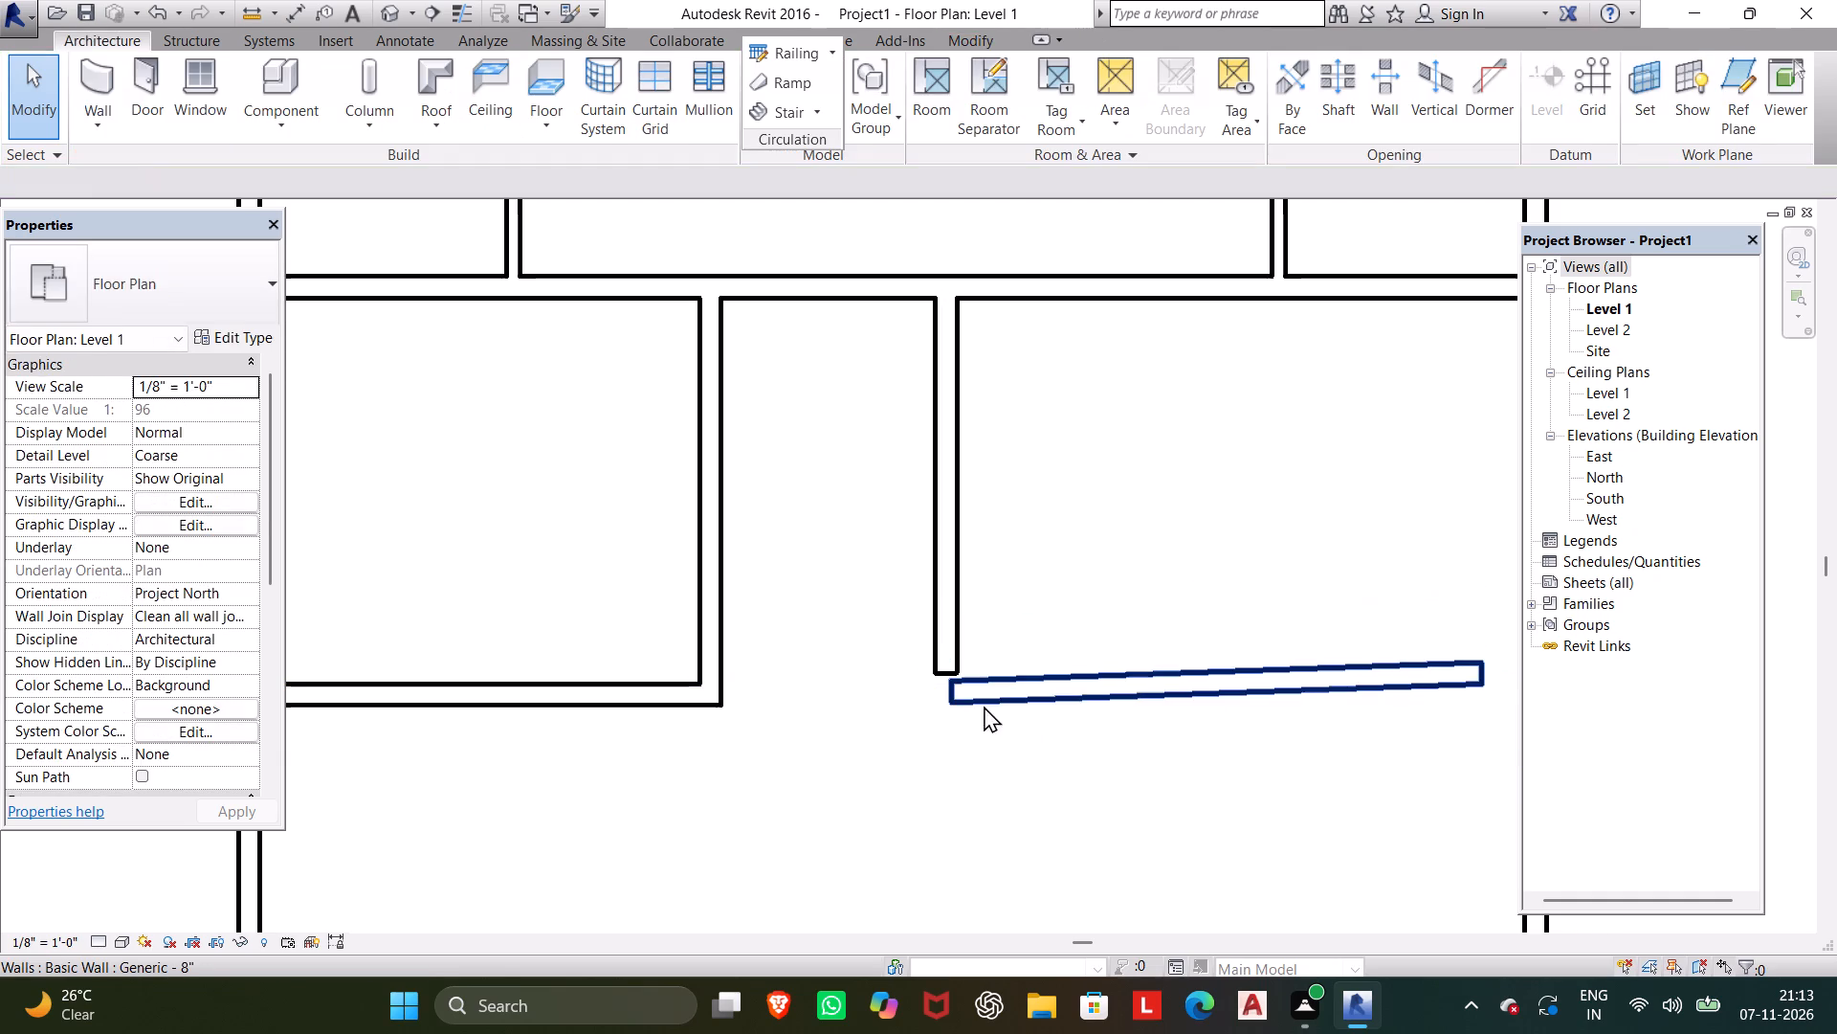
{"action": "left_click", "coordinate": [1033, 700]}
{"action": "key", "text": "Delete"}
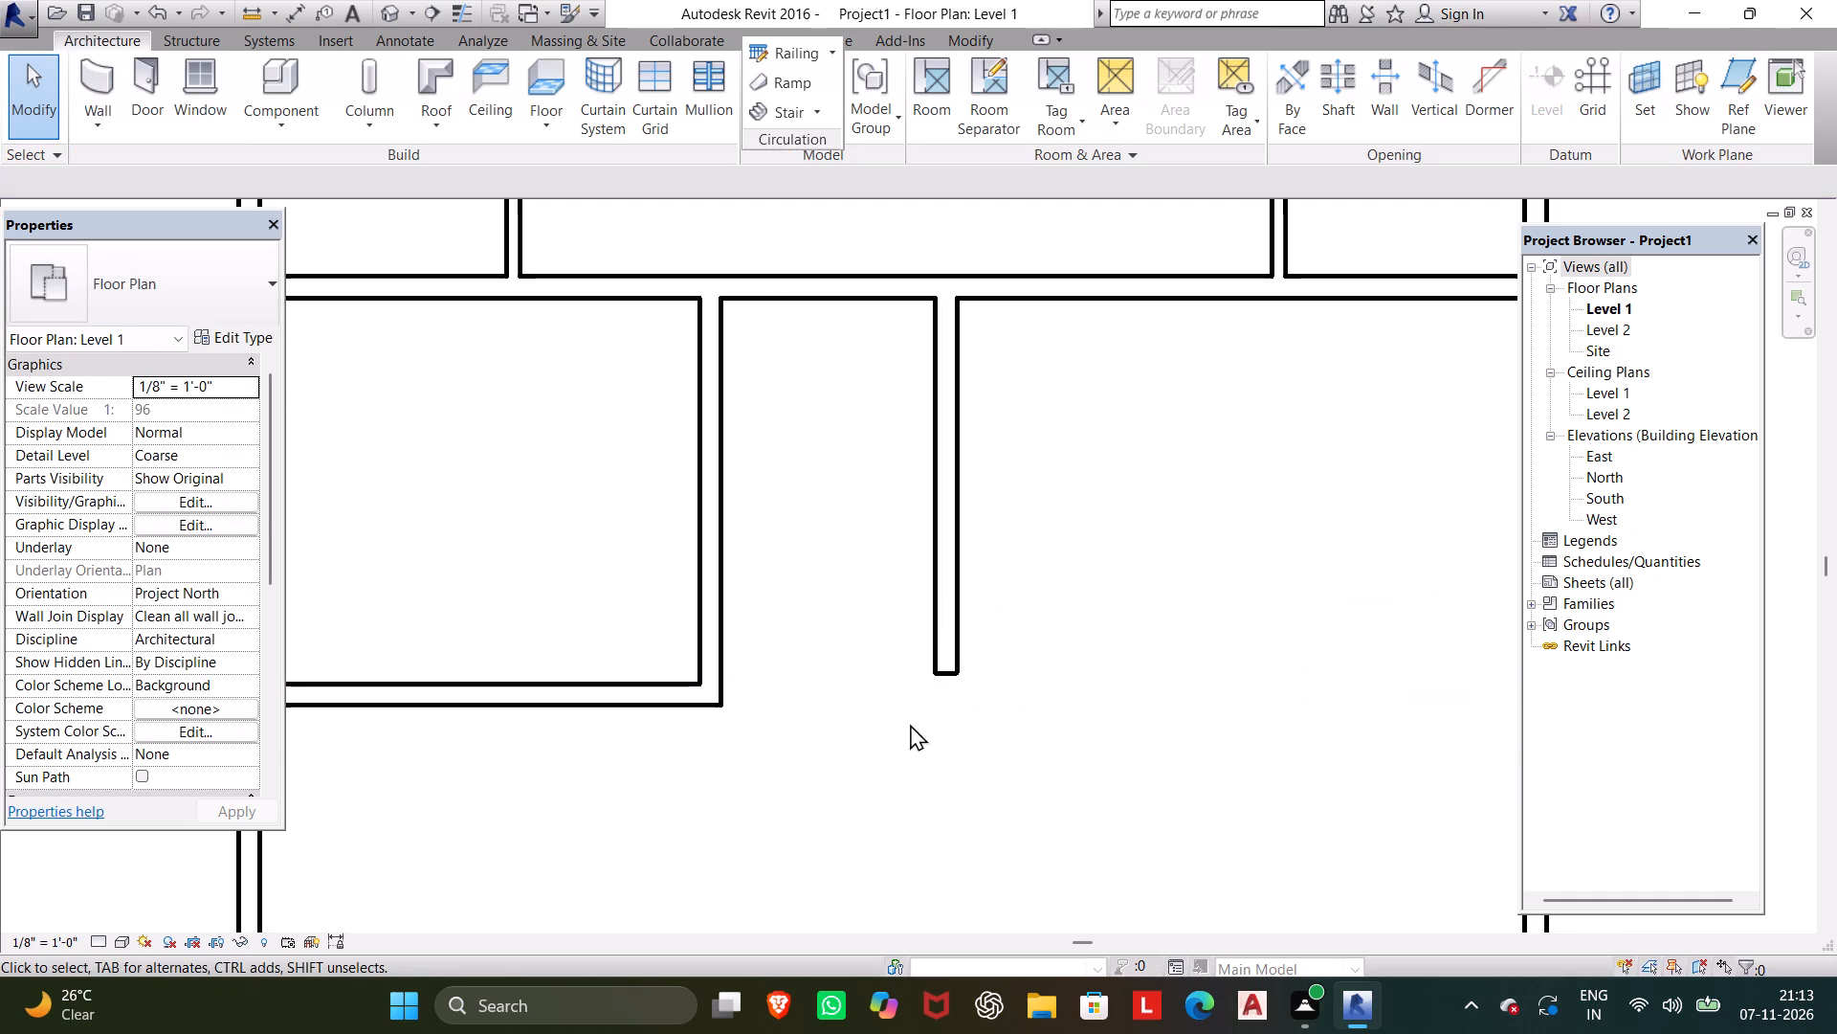
Draw a horizontal wall from the west room's outer southeast corner across to the east exterior wall, in line with the west room's south wall.
{"action": "left_click", "coordinate": [100, 95]}
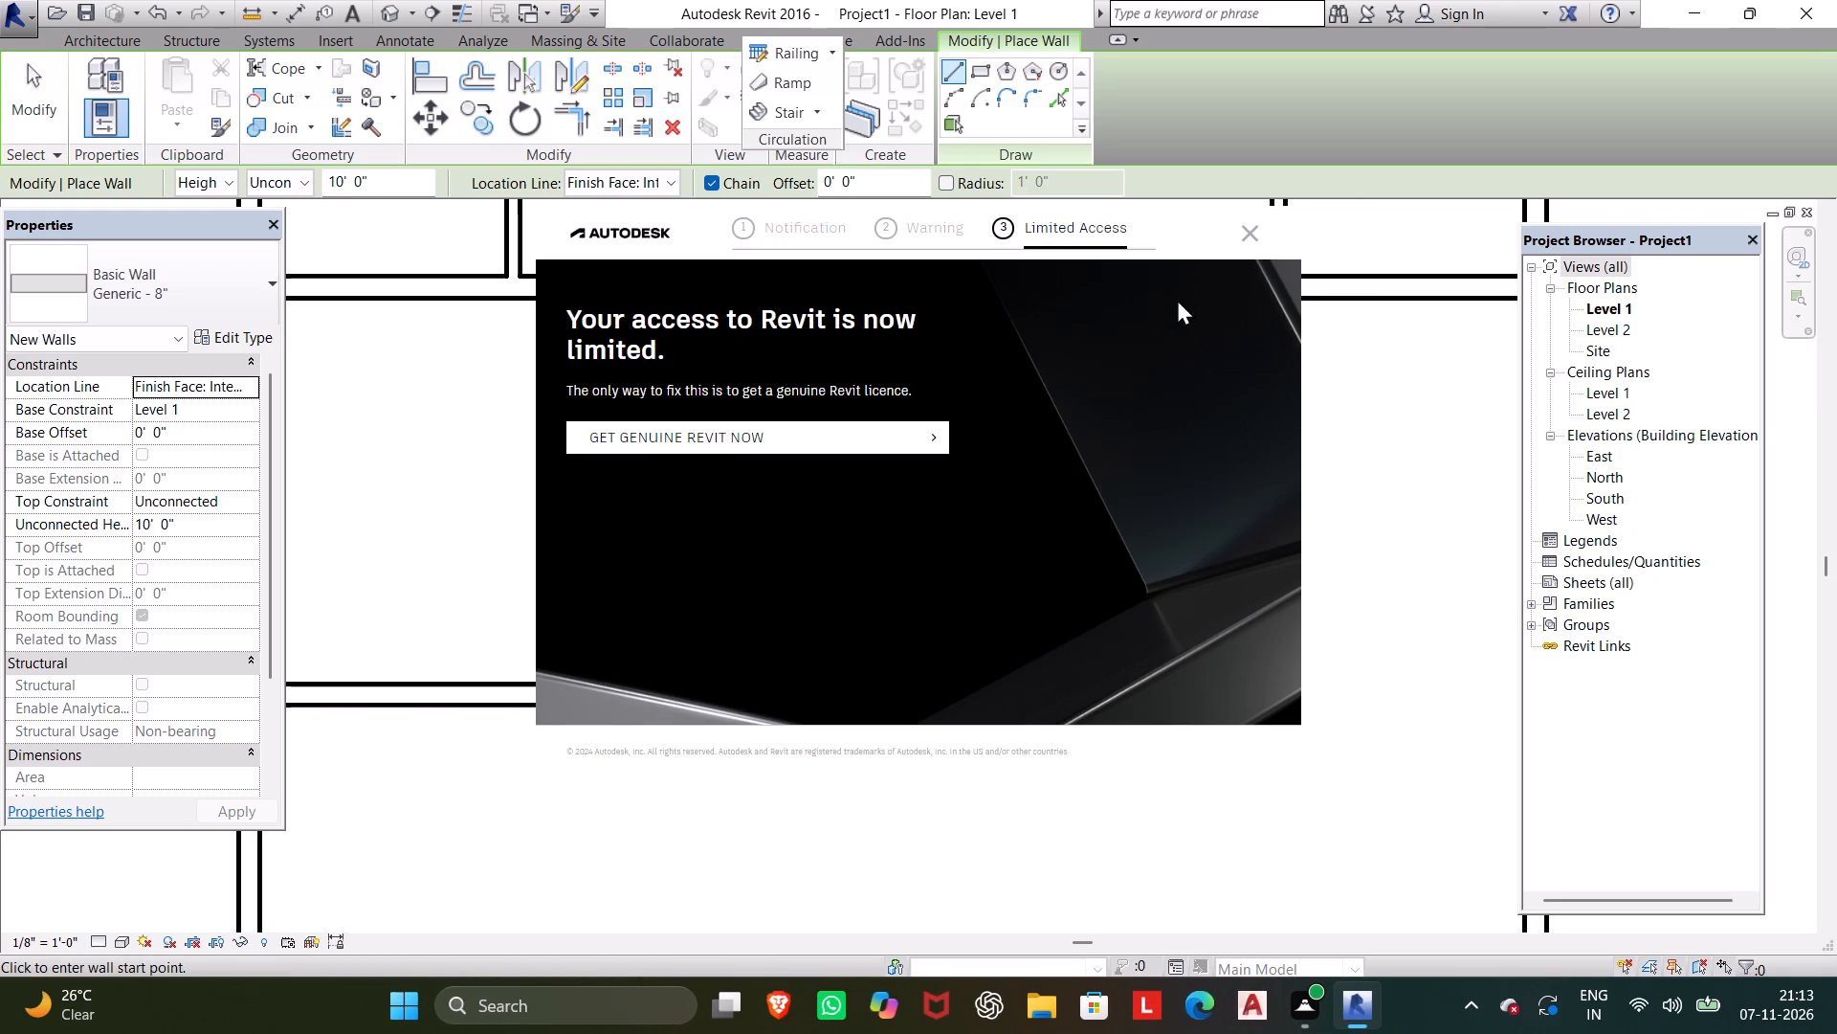
{"action": "left_click", "coordinate": [1250, 235]}
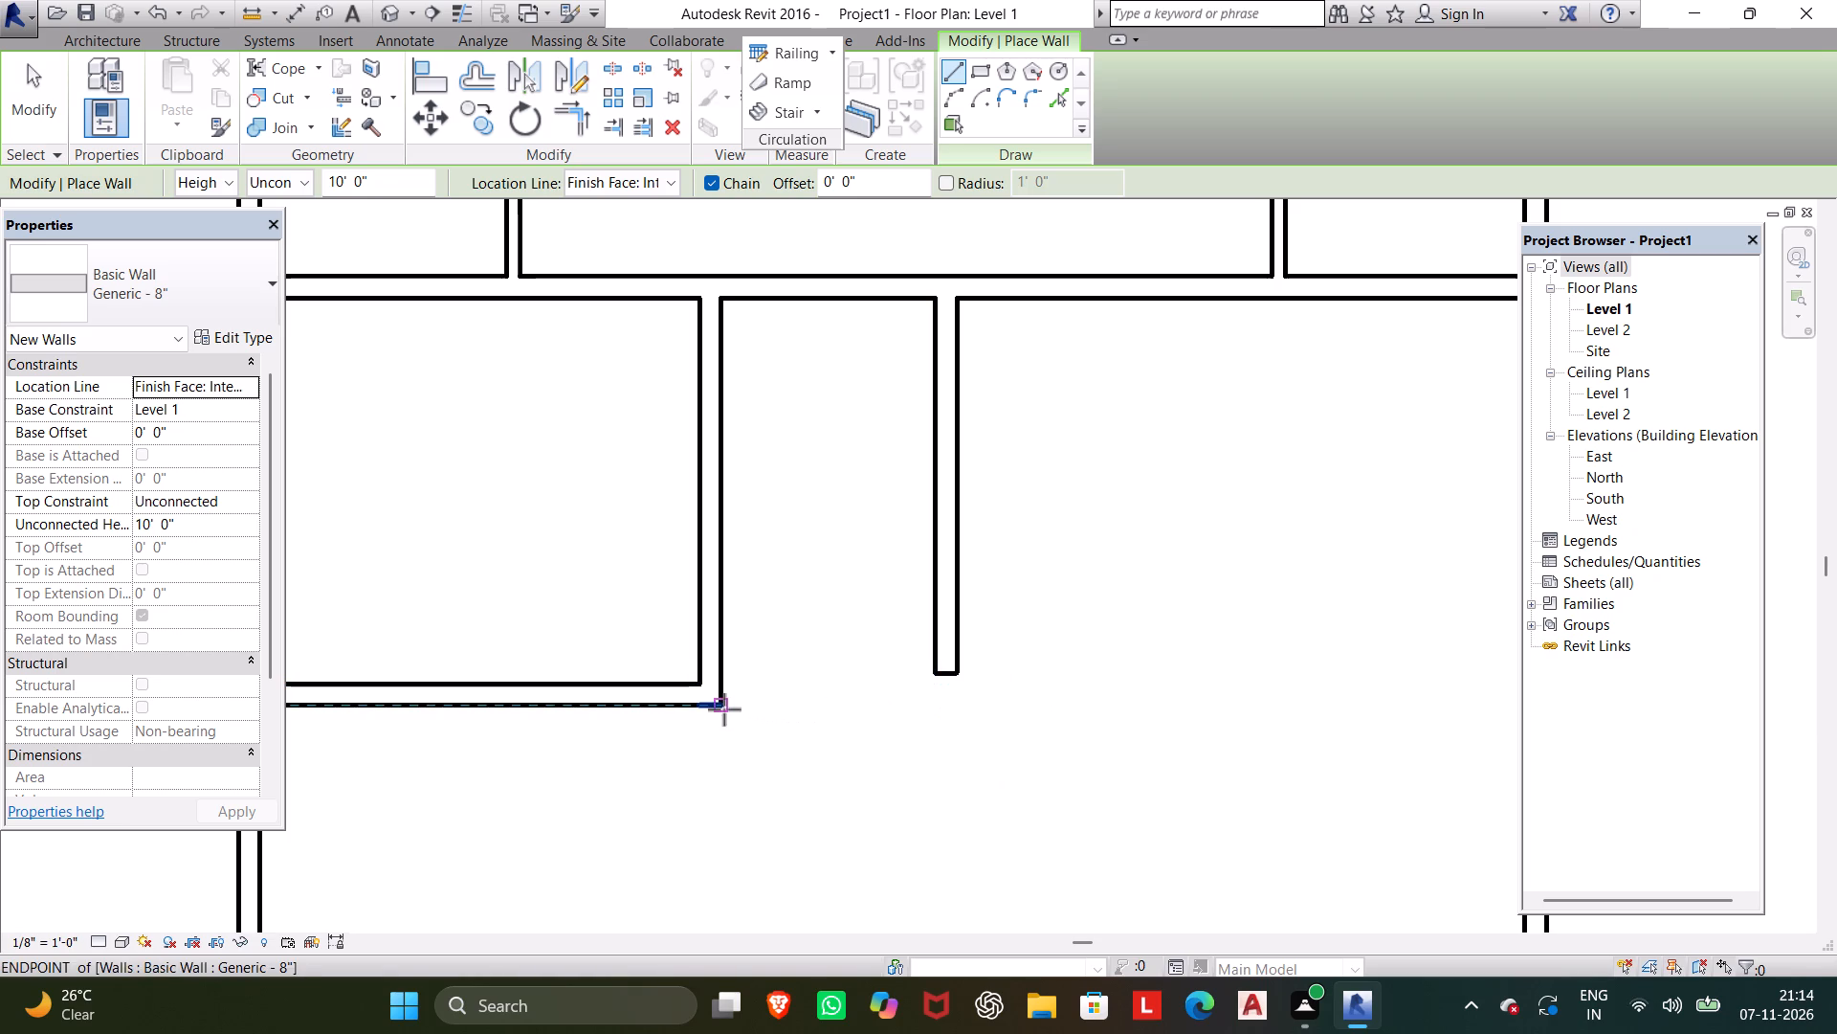
{"action": "left_click_drag", "start_coordinate": [719, 703], "coordinate": [729, 704]}
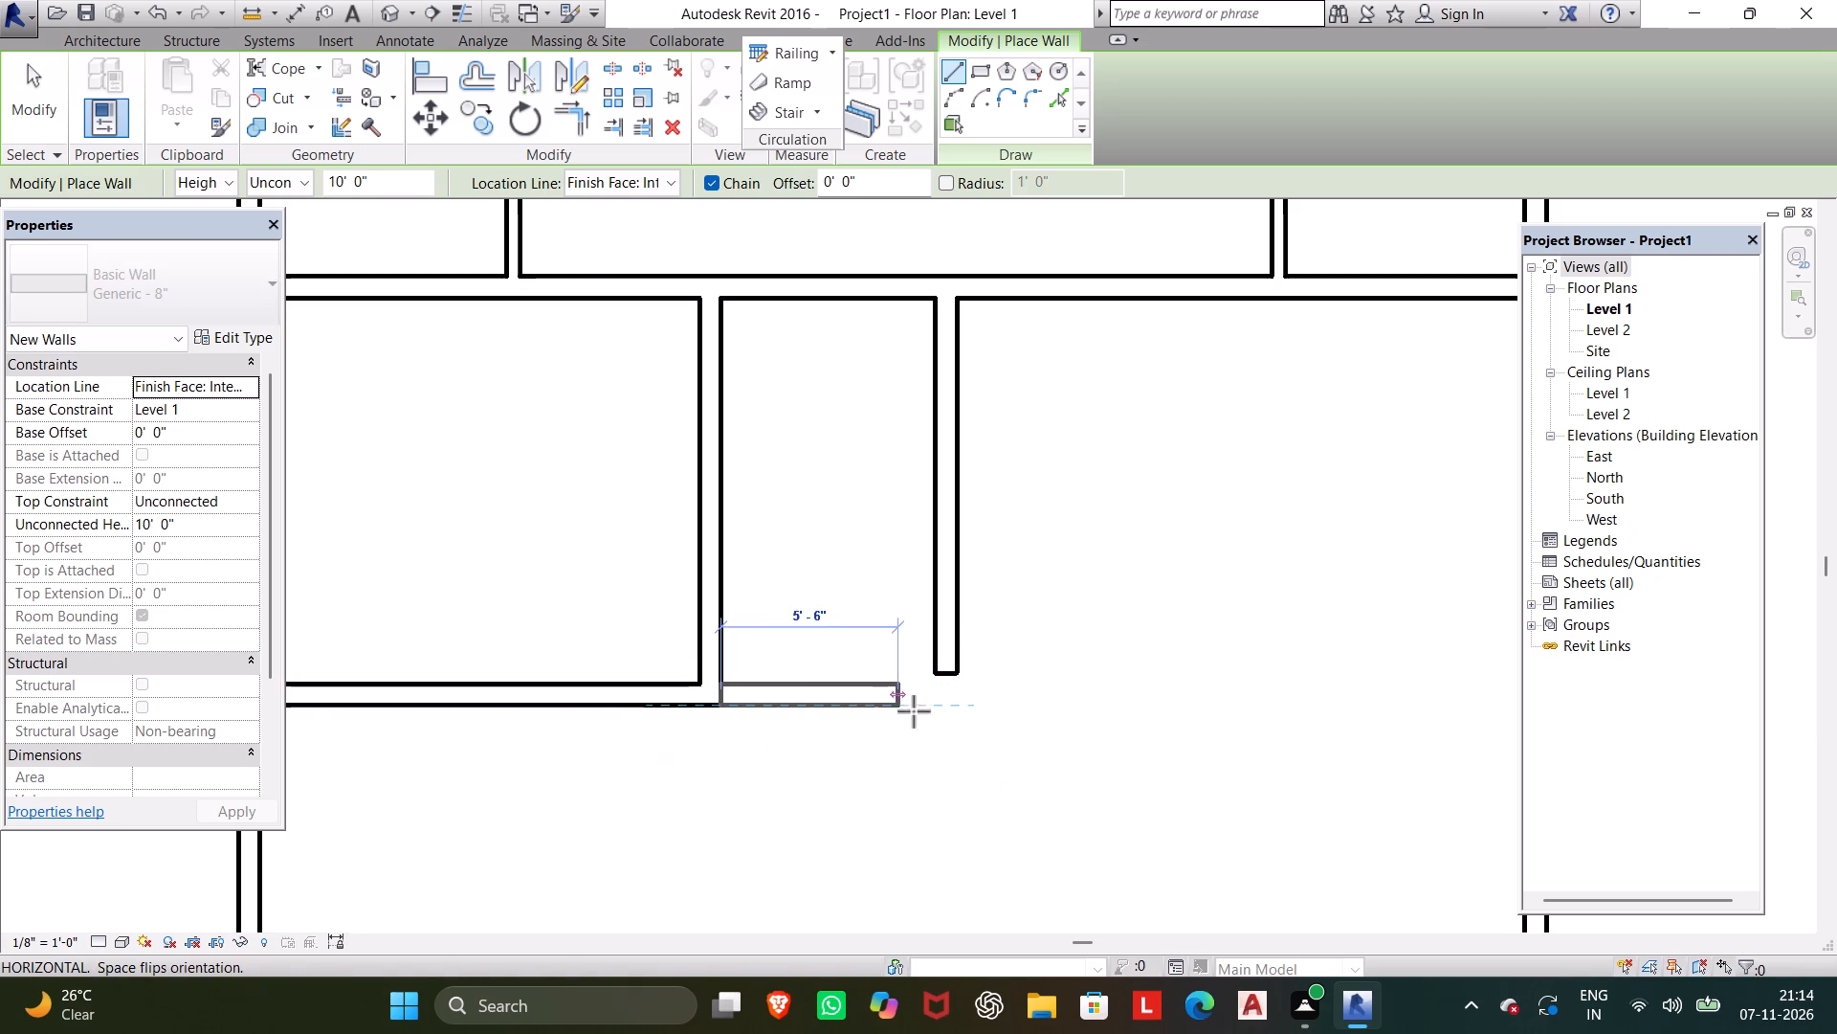
{"action": "scroll", "coordinate": [1228, 711], "scroll_direction": "down", "scroll_amount": 2}
{"action": "middle_click_drag", "start_coordinate": [1152, 695], "coordinate": [1081, 688]}
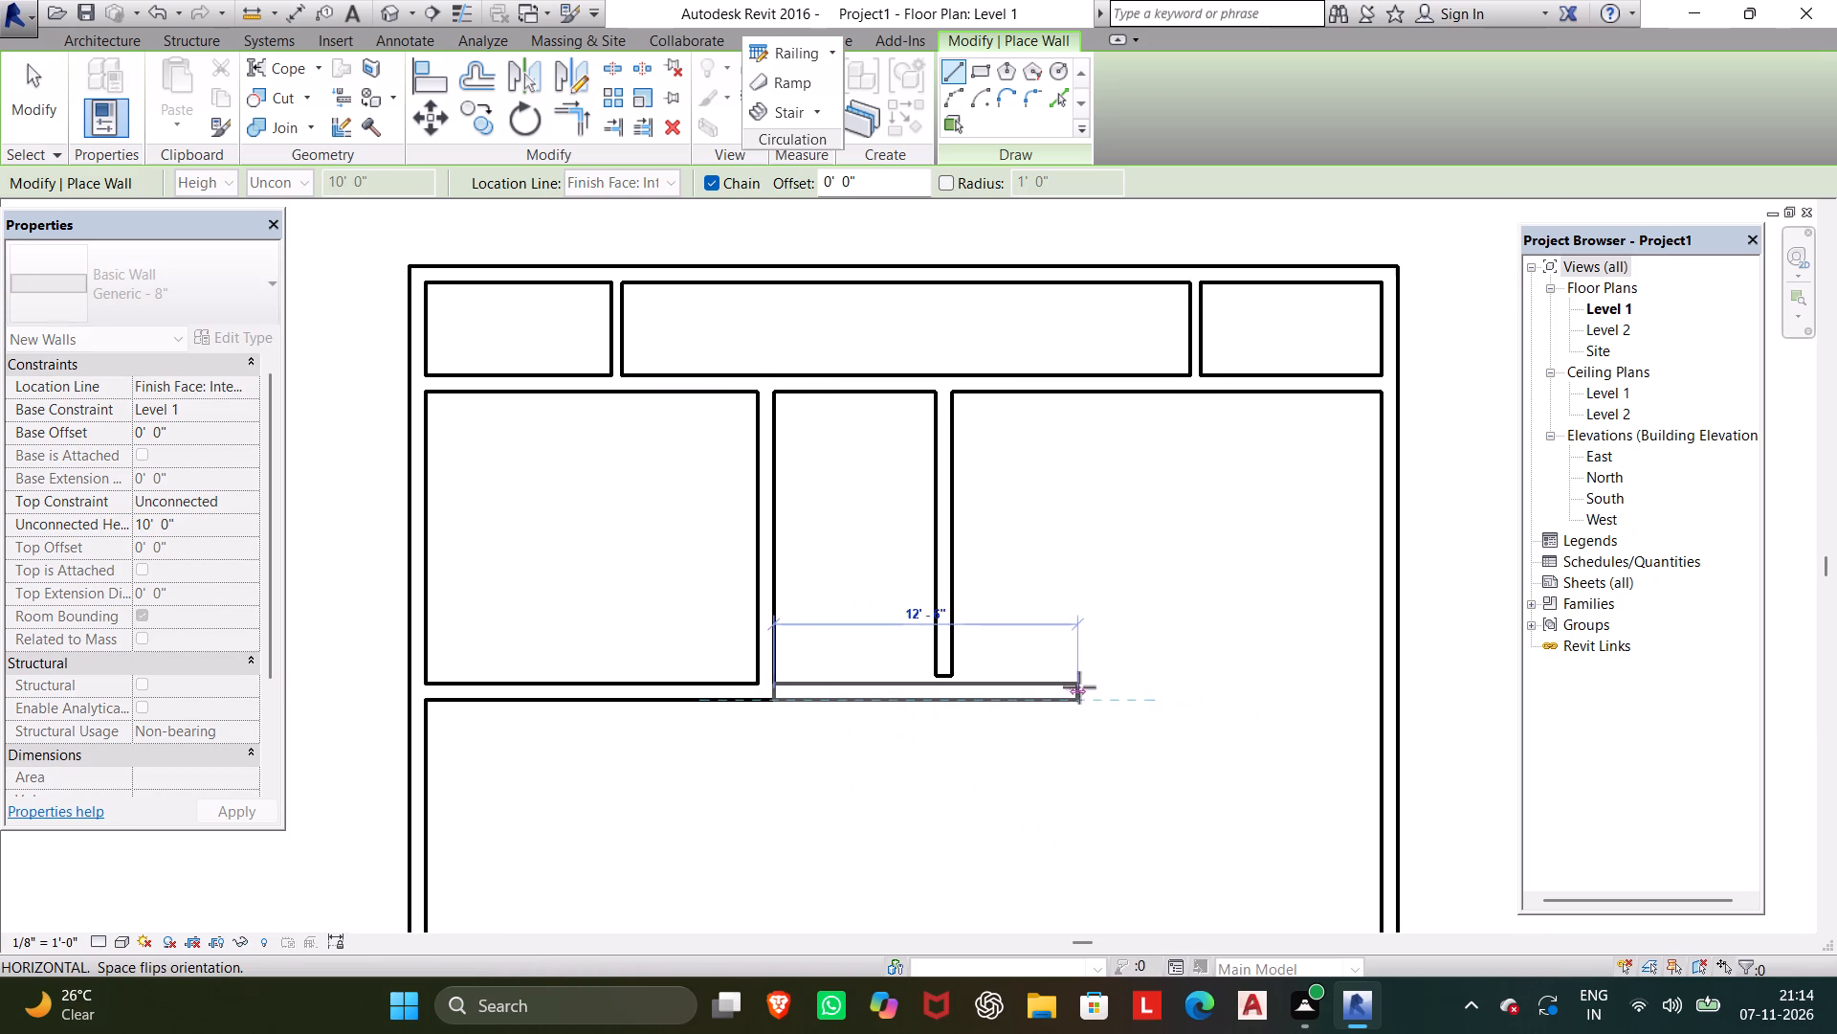
{"action": "left_click", "coordinate": [1382, 686]}
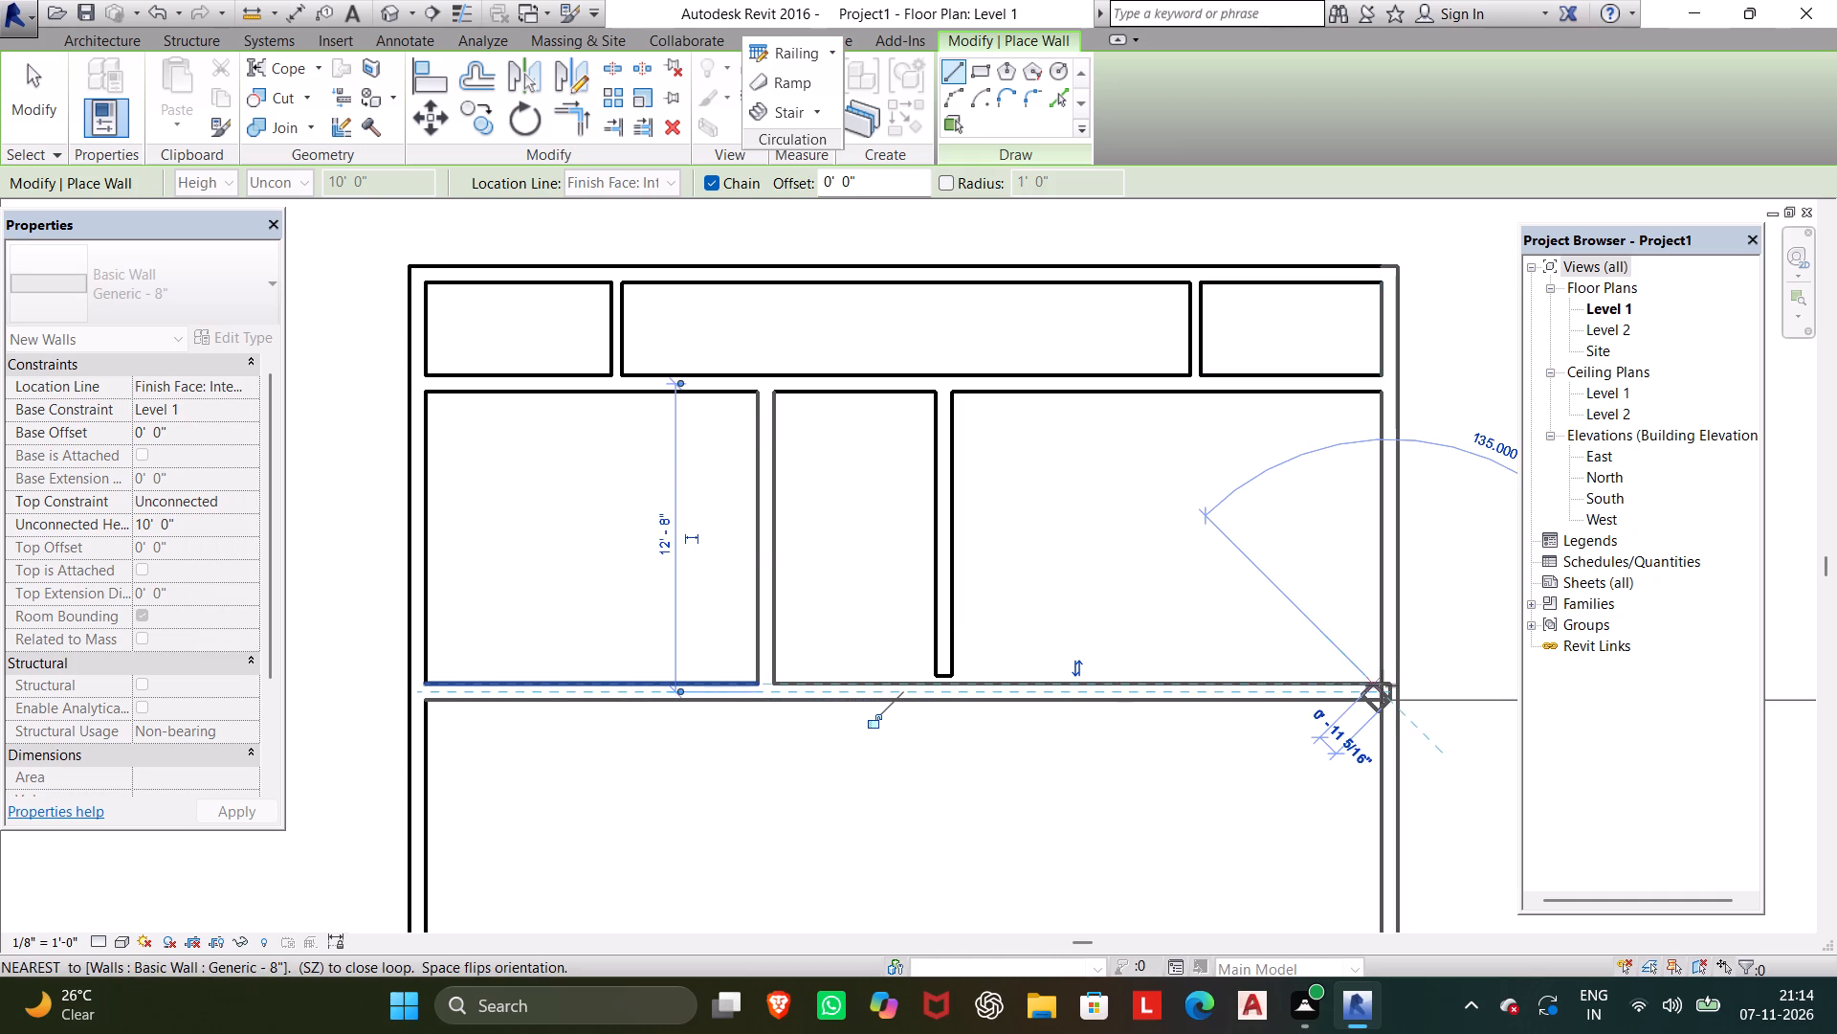
{"action": "key", "text": "Escape"}
{"action": "key", "text": "Escape"}
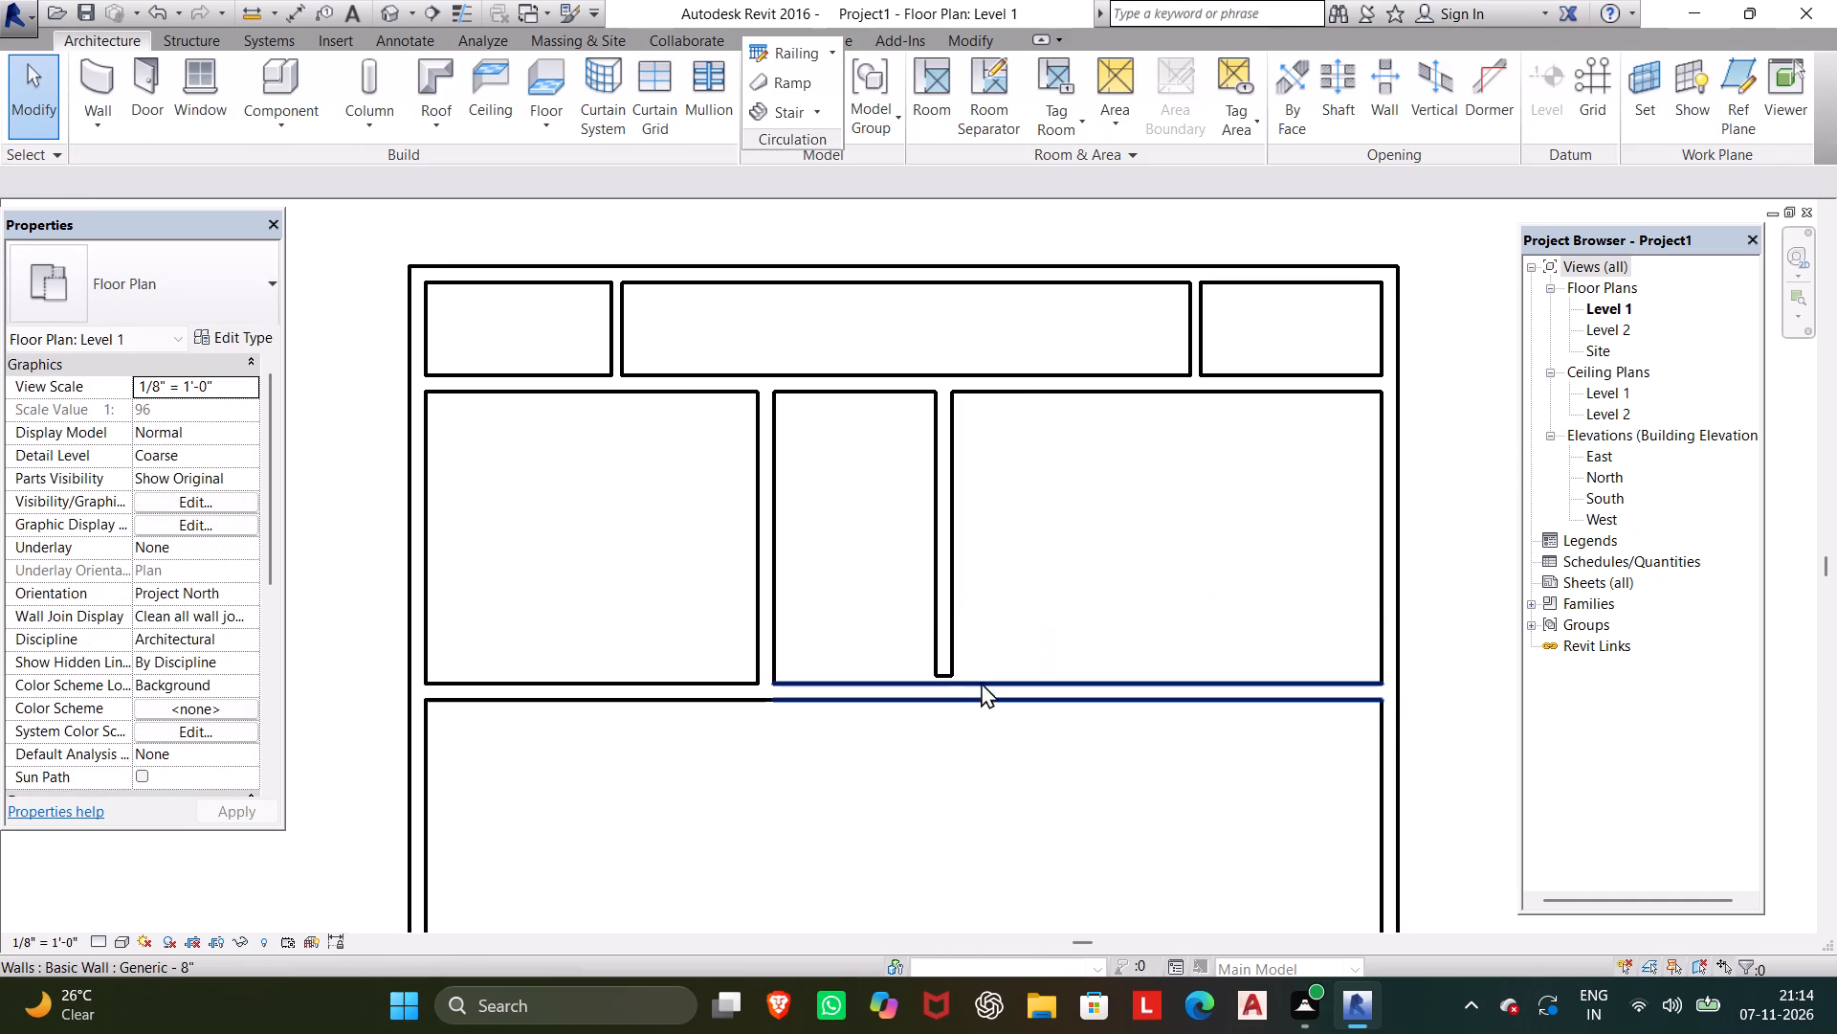
Extend the south end of the passage's east wall down to join the horizontal wall below it.
{"action": "left_click", "coordinate": [938, 656]}
{"action": "scroll", "coordinate": [972, 660], "scroll_direction": "up", "scroll_amount": 5}
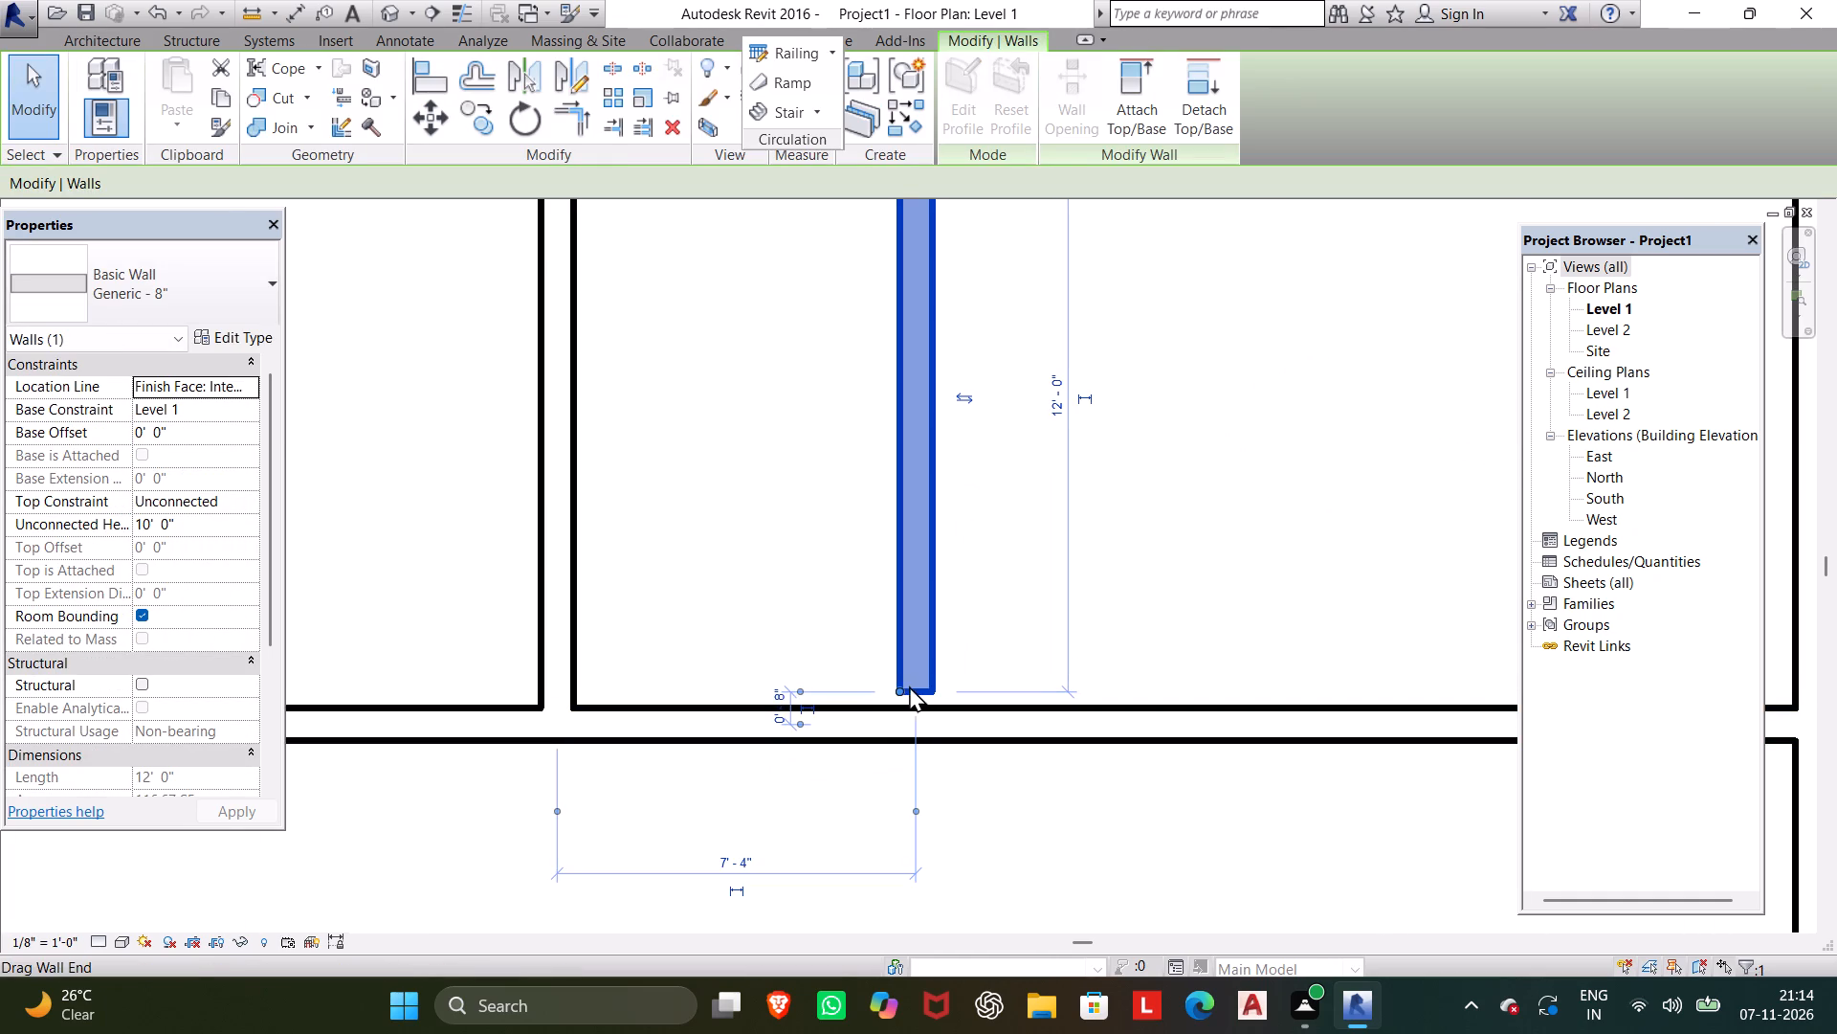
{"action": "left_click_drag", "start_coordinate": [915, 684], "coordinate": [916, 723]}
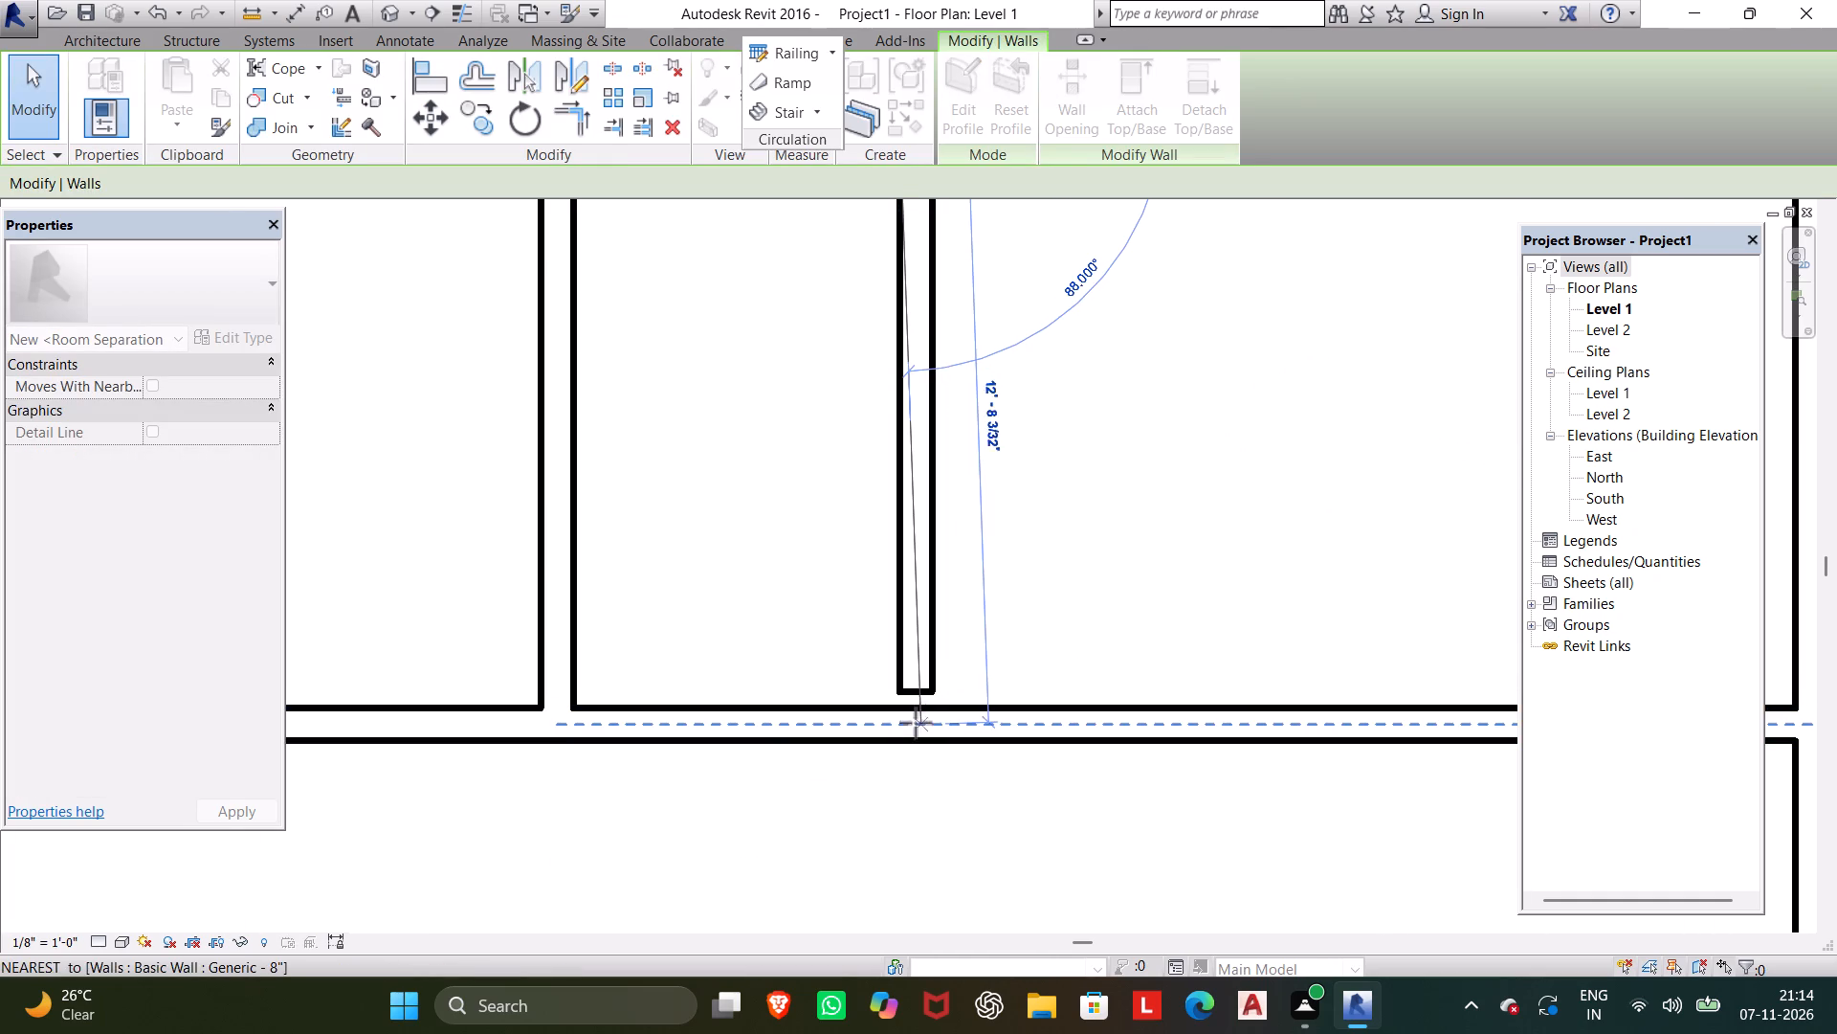
{"action": "left_click_drag", "start_coordinate": [916, 723], "coordinate": [916, 725]}
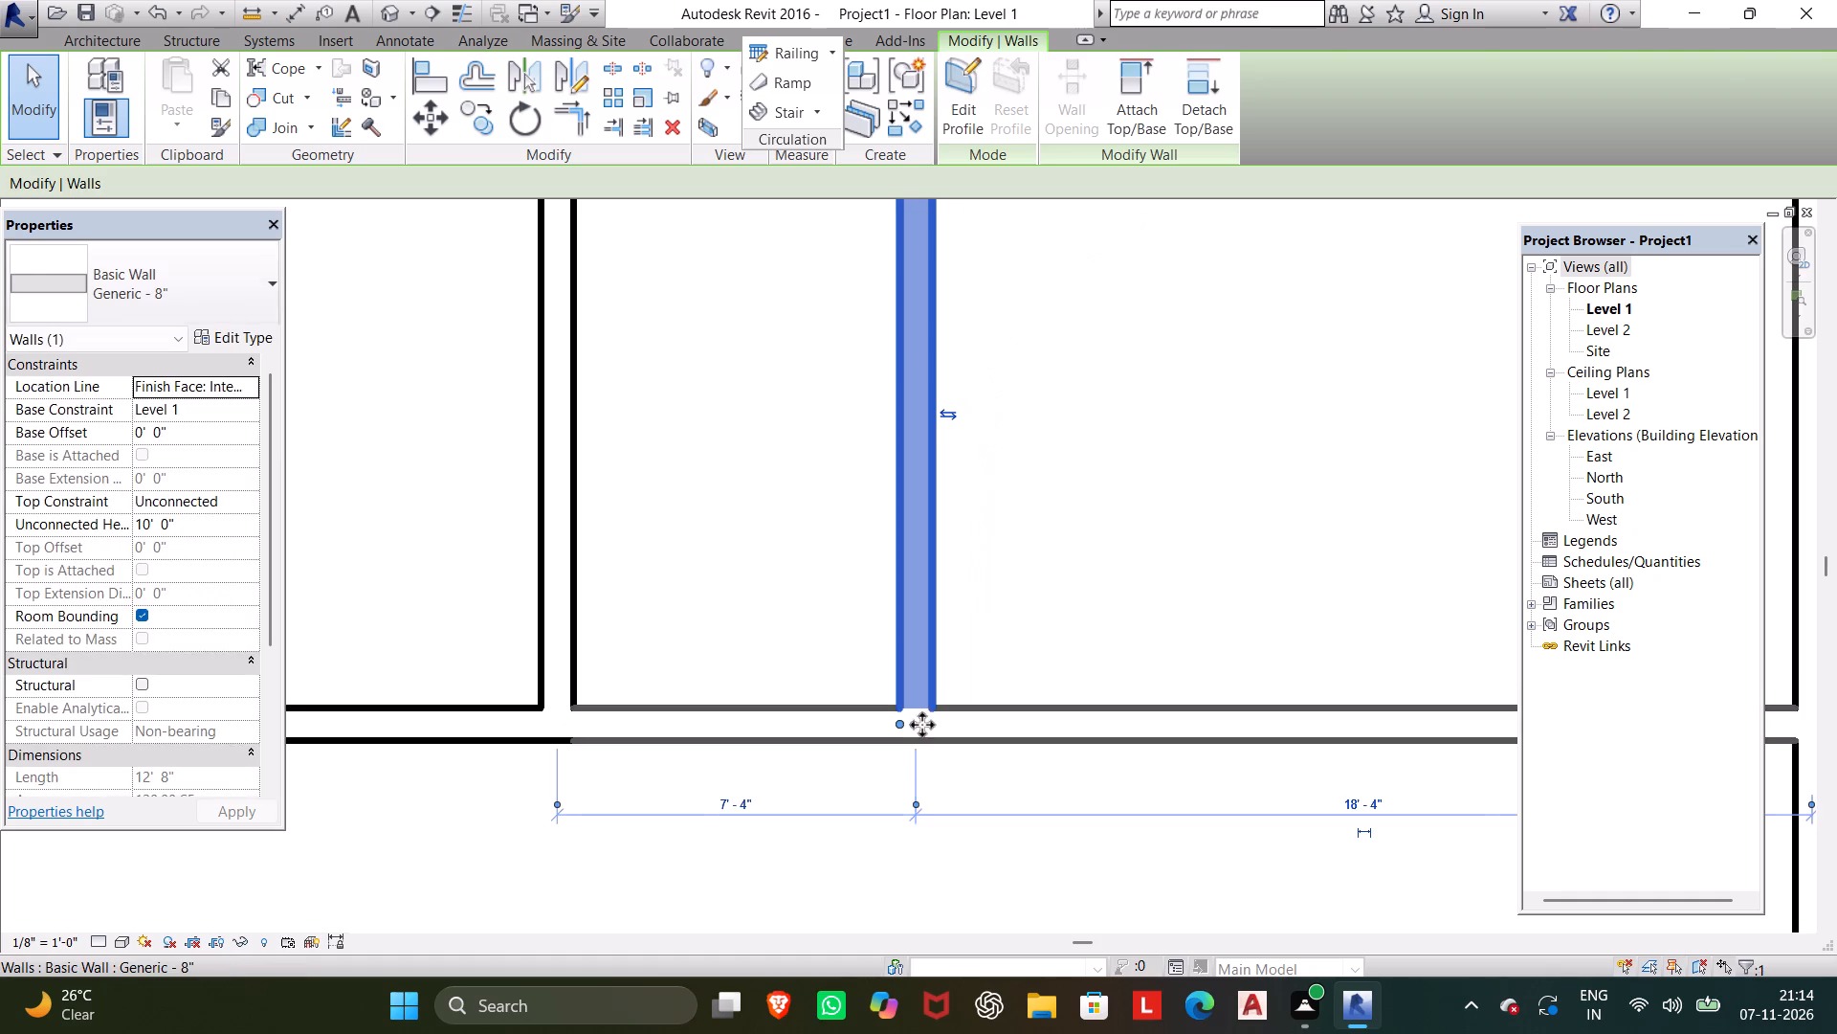
{"action": "key", "text": "Escape"}
{"action": "scroll", "coordinate": [734, 785], "scroll_direction": "down", "scroll_amount": 3}
{"action": "key", "text": "Escape"}
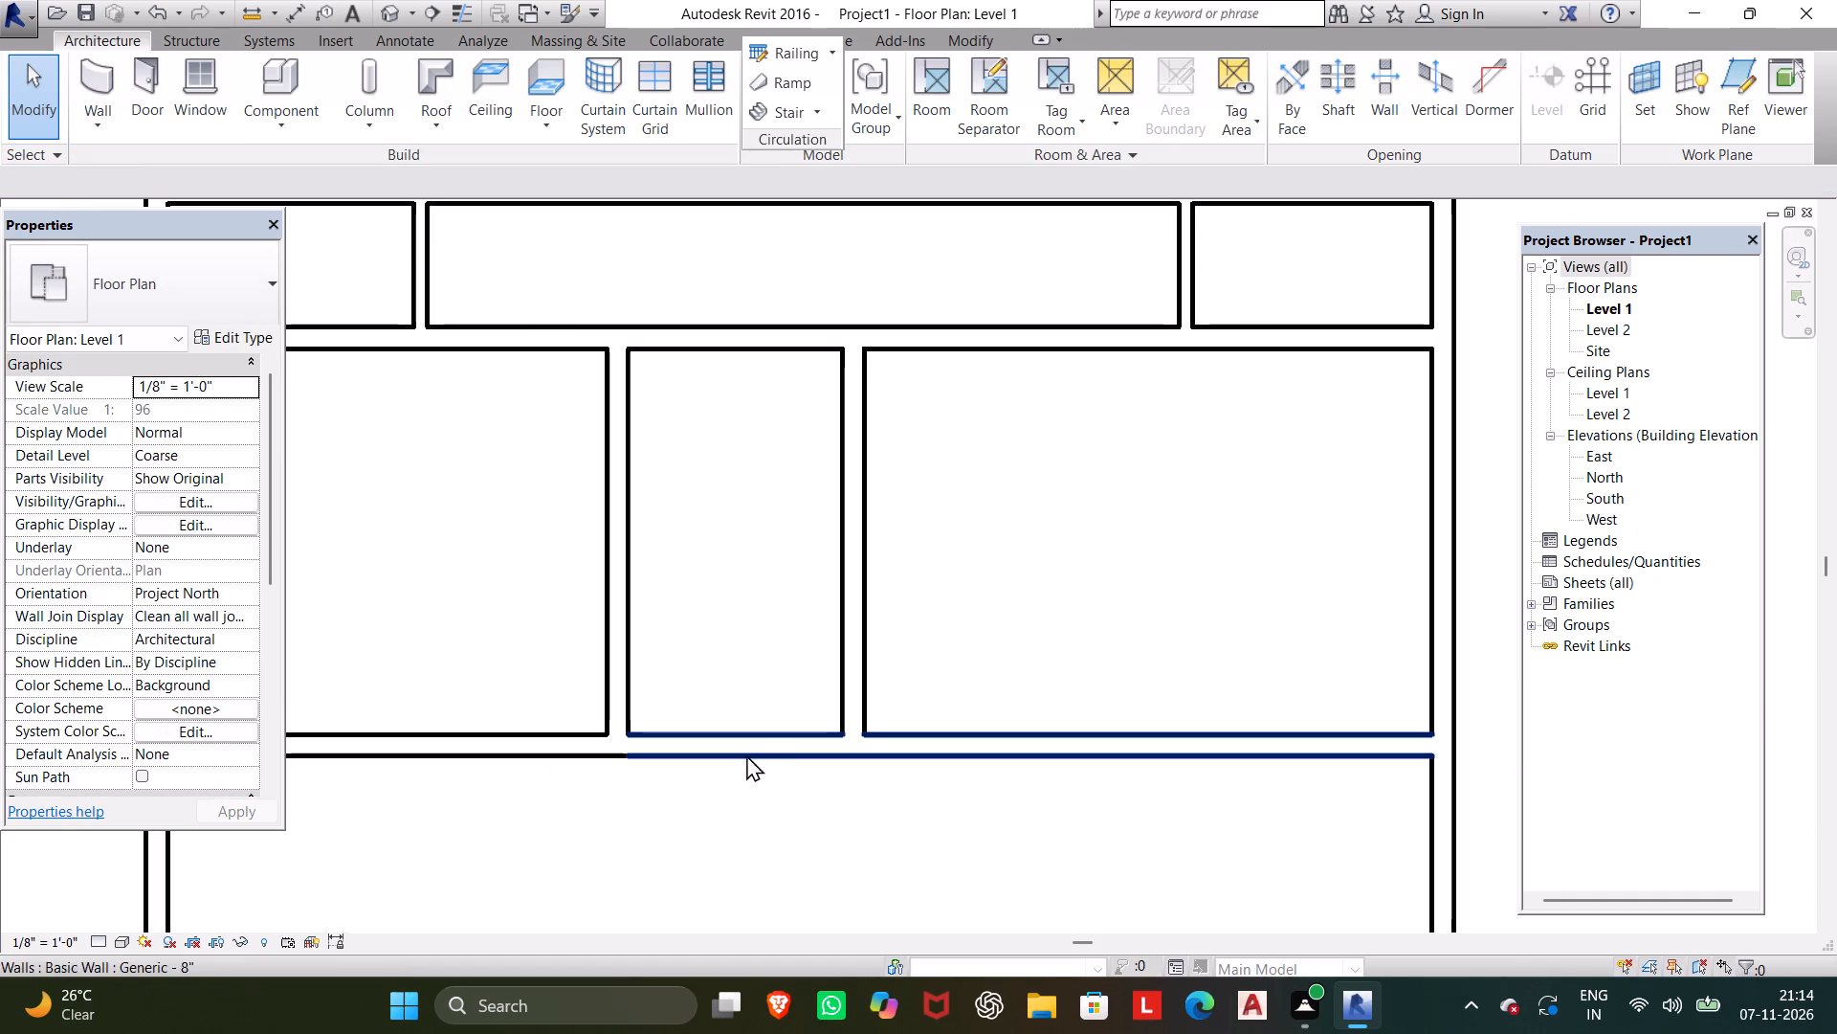
Shorten the horizontal wall's west end back to the passage's east wall, leaving the passage's south end open.
{"action": "left_click", "coordinate": [727, 742]}
{"action": "scroll", "coordinate": [615, 787], "scroll_direction": "up", "scroll_amount": 2}
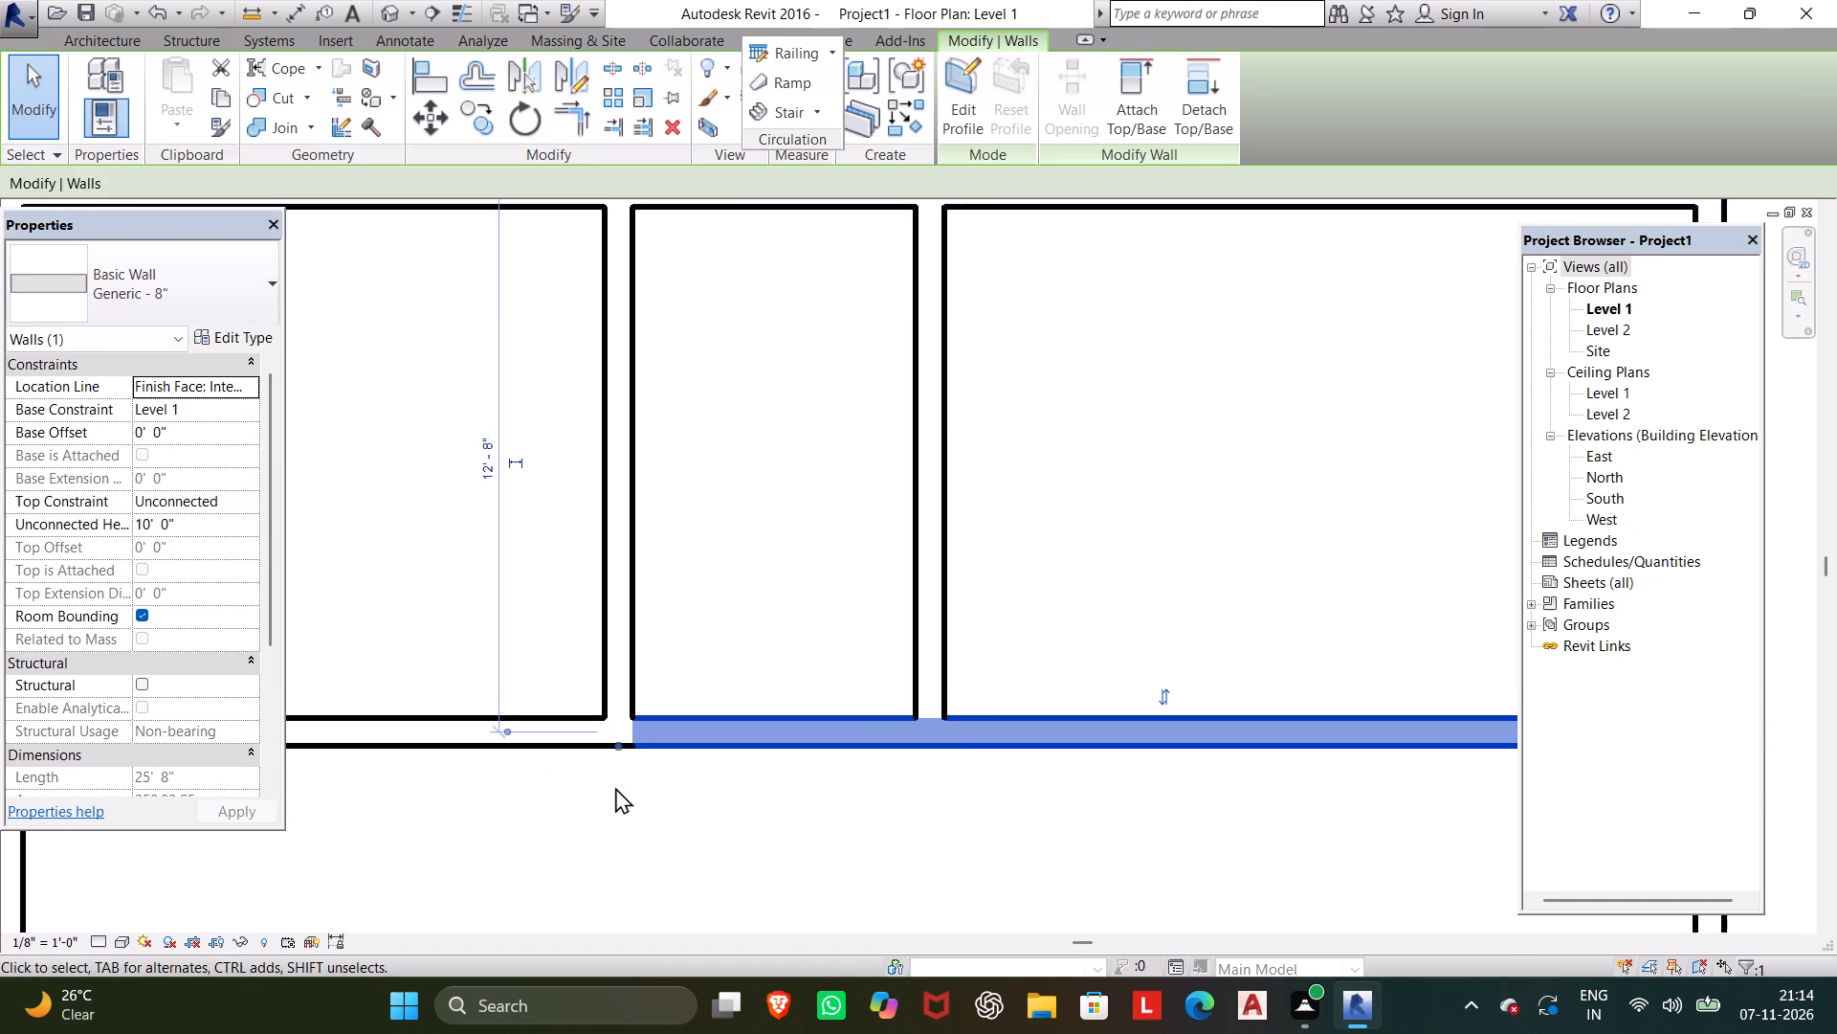
{"action": "scroll", "coordinate": [615, 787], "scroll_direction": "up", "scroll_amount": 1}
{"action": "left_click_drag", "start_coordinate": [620, 738], "coordinate": [641, 738]}
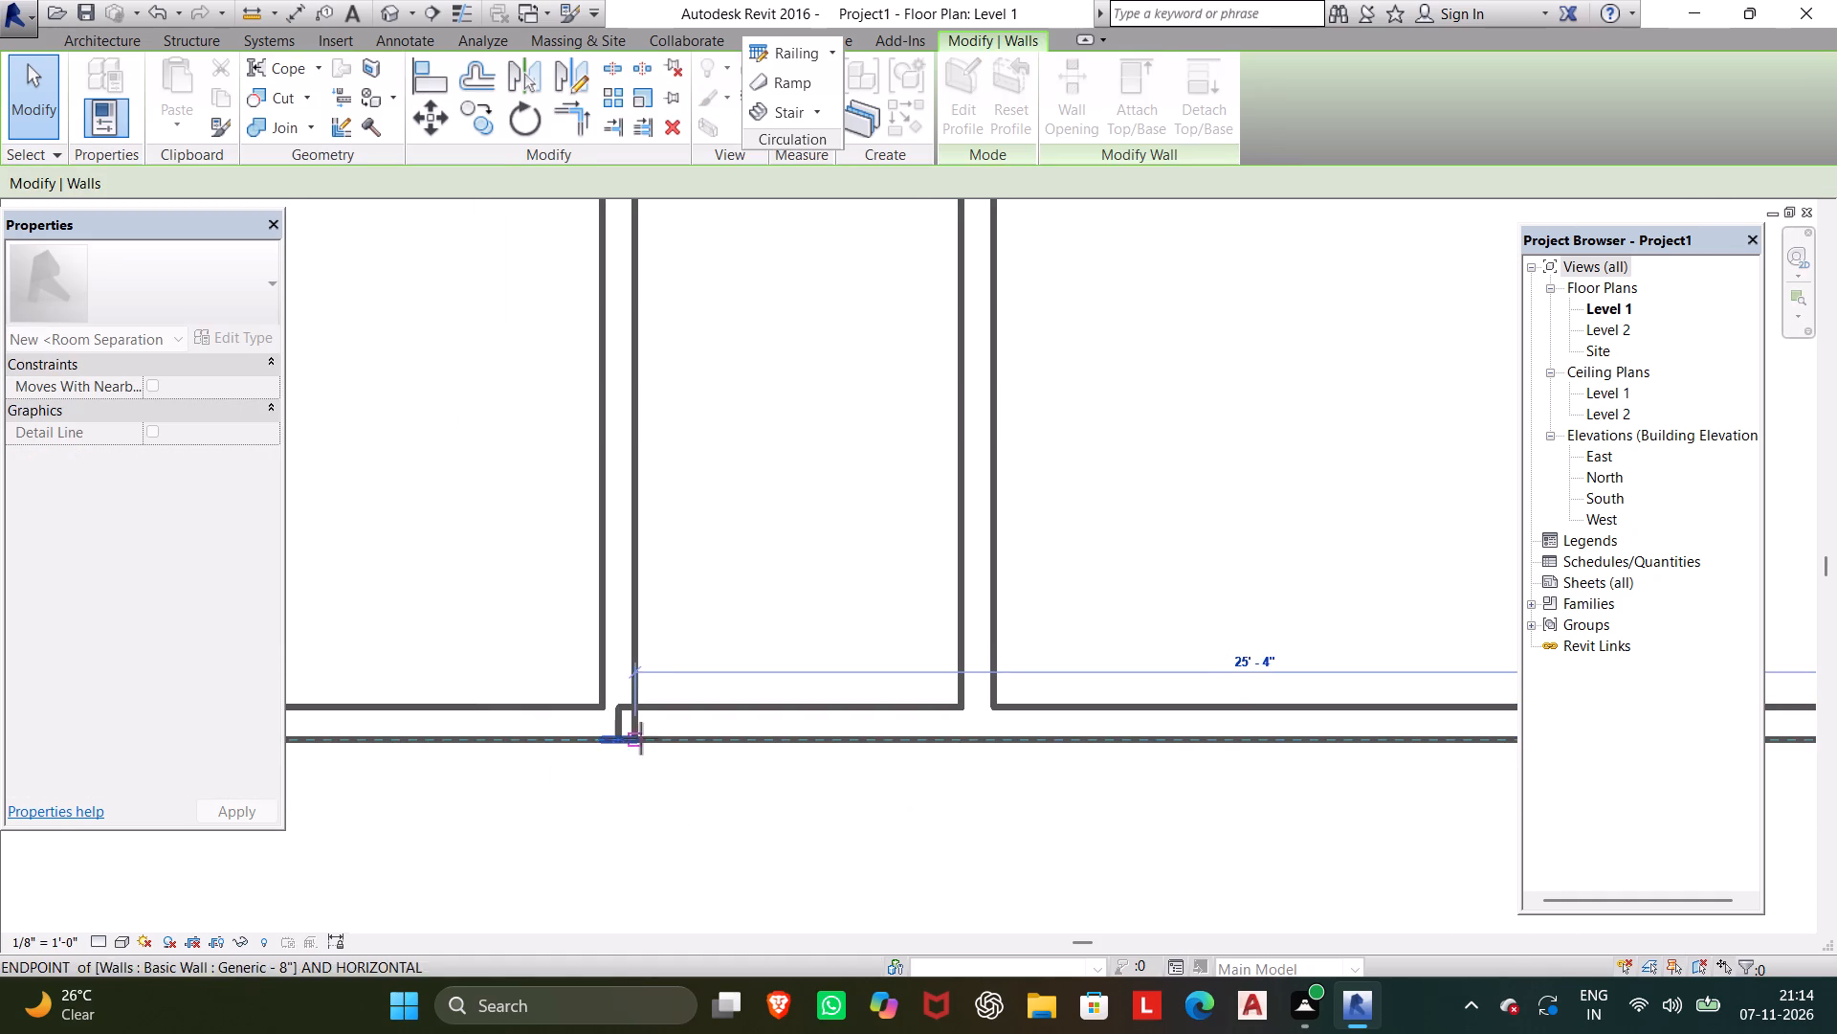
{"action": "left_click_drag", "start_coordinate": [641, 738], "coordinate": [952, 751]}
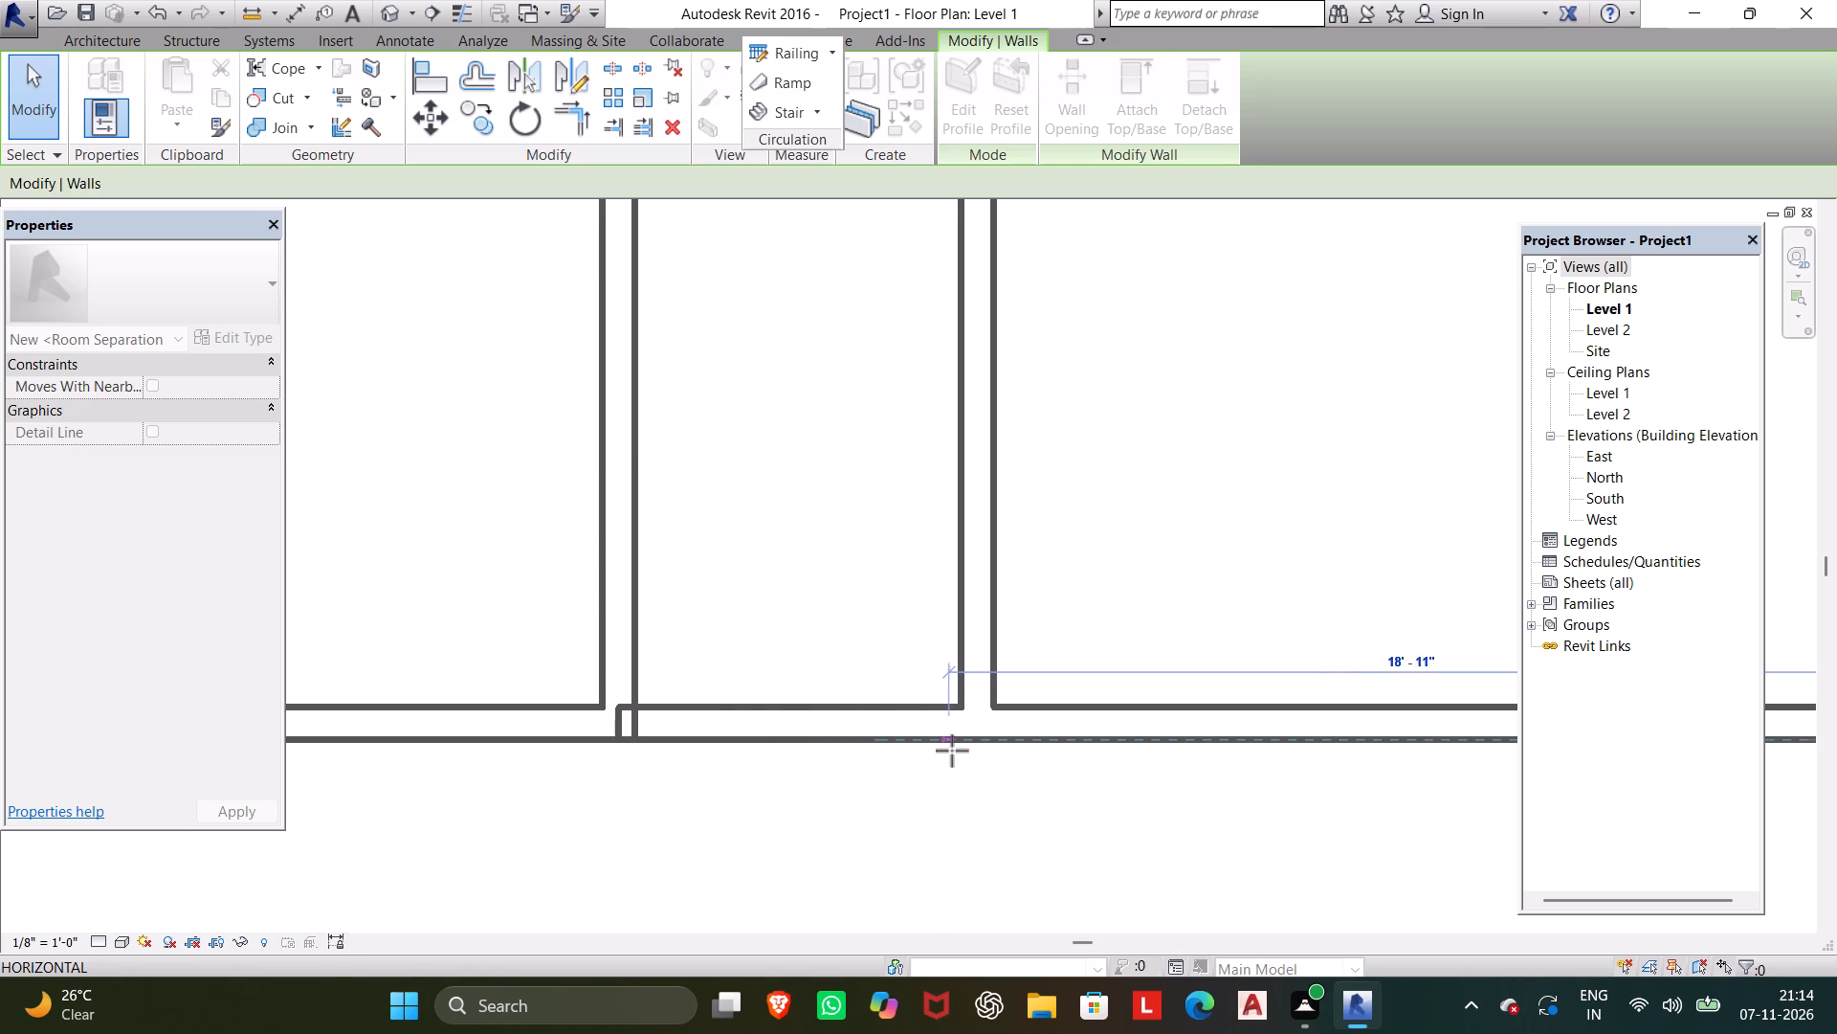
{"action": "left_click_drag", "start_coordinate": [952, 751], "coordinate": [955, 751]}
{"action": "key", "text": "Escape"}
{"action": "scroll", "coordinate": [903, 768], "scroll_direction": "down", "scroll_amount": 3}
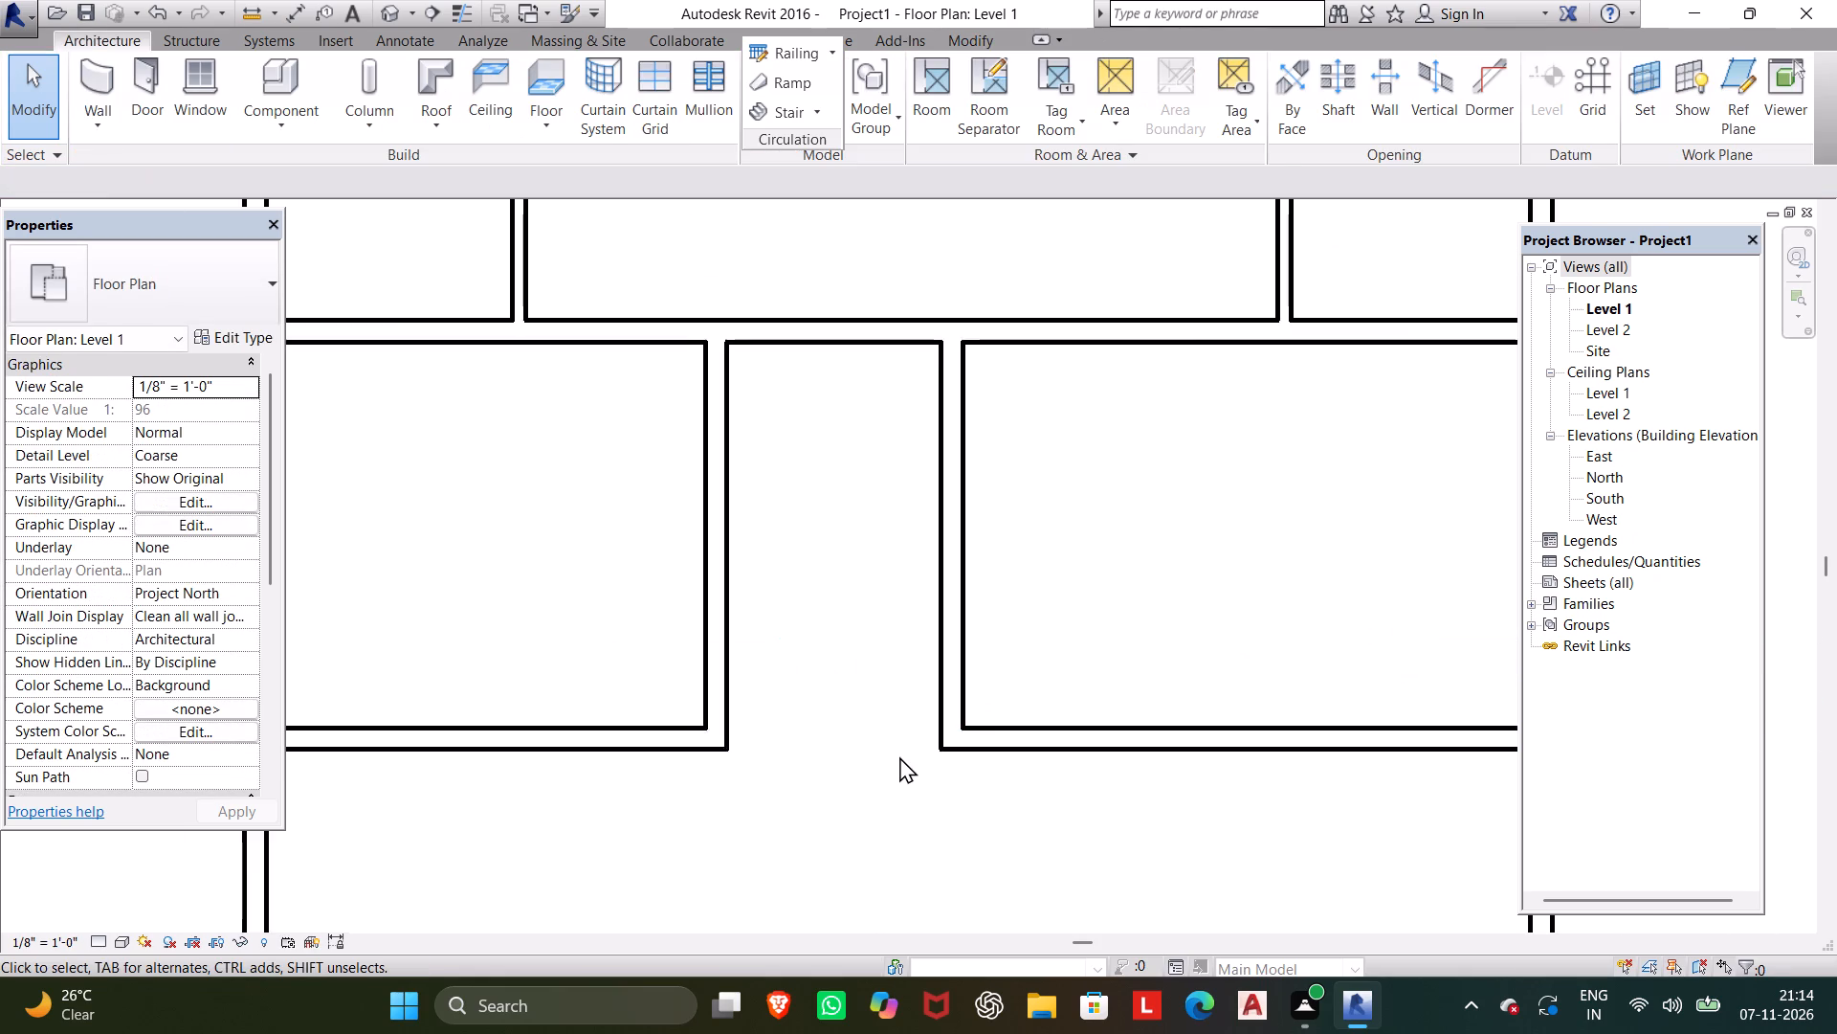
Draw chained walls enclosing a room below the west room: start 8' from the west exterior wall, go 12' south, and 8' west.
{"action": "scroll", "coordinate": [899, 756], "scroll_direction": "down", "scroll_amount": 4}
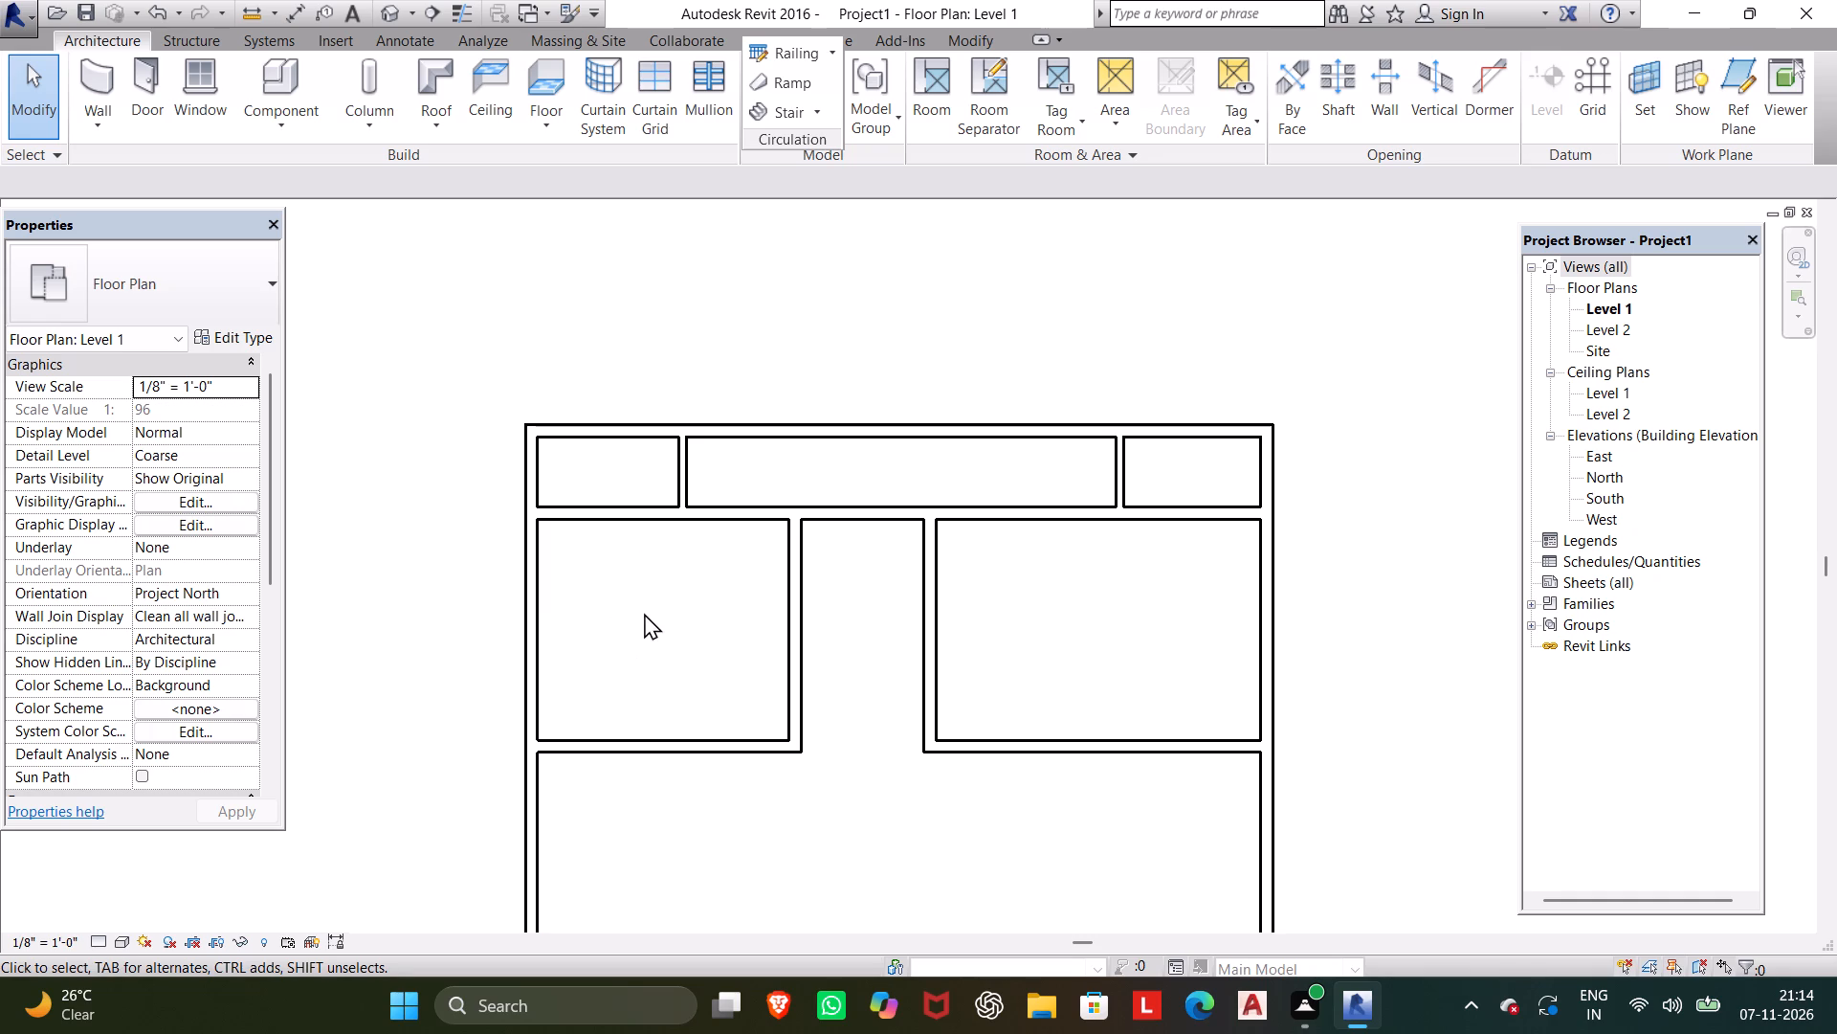
{"action": "scroll", "coordinate": [606, 701], "scroll_direction": "down", "scroll_amount": 2}
{"action": "middle_click_drag", "start_coordinate": [607, 699], "coordinate": [675, 543]}
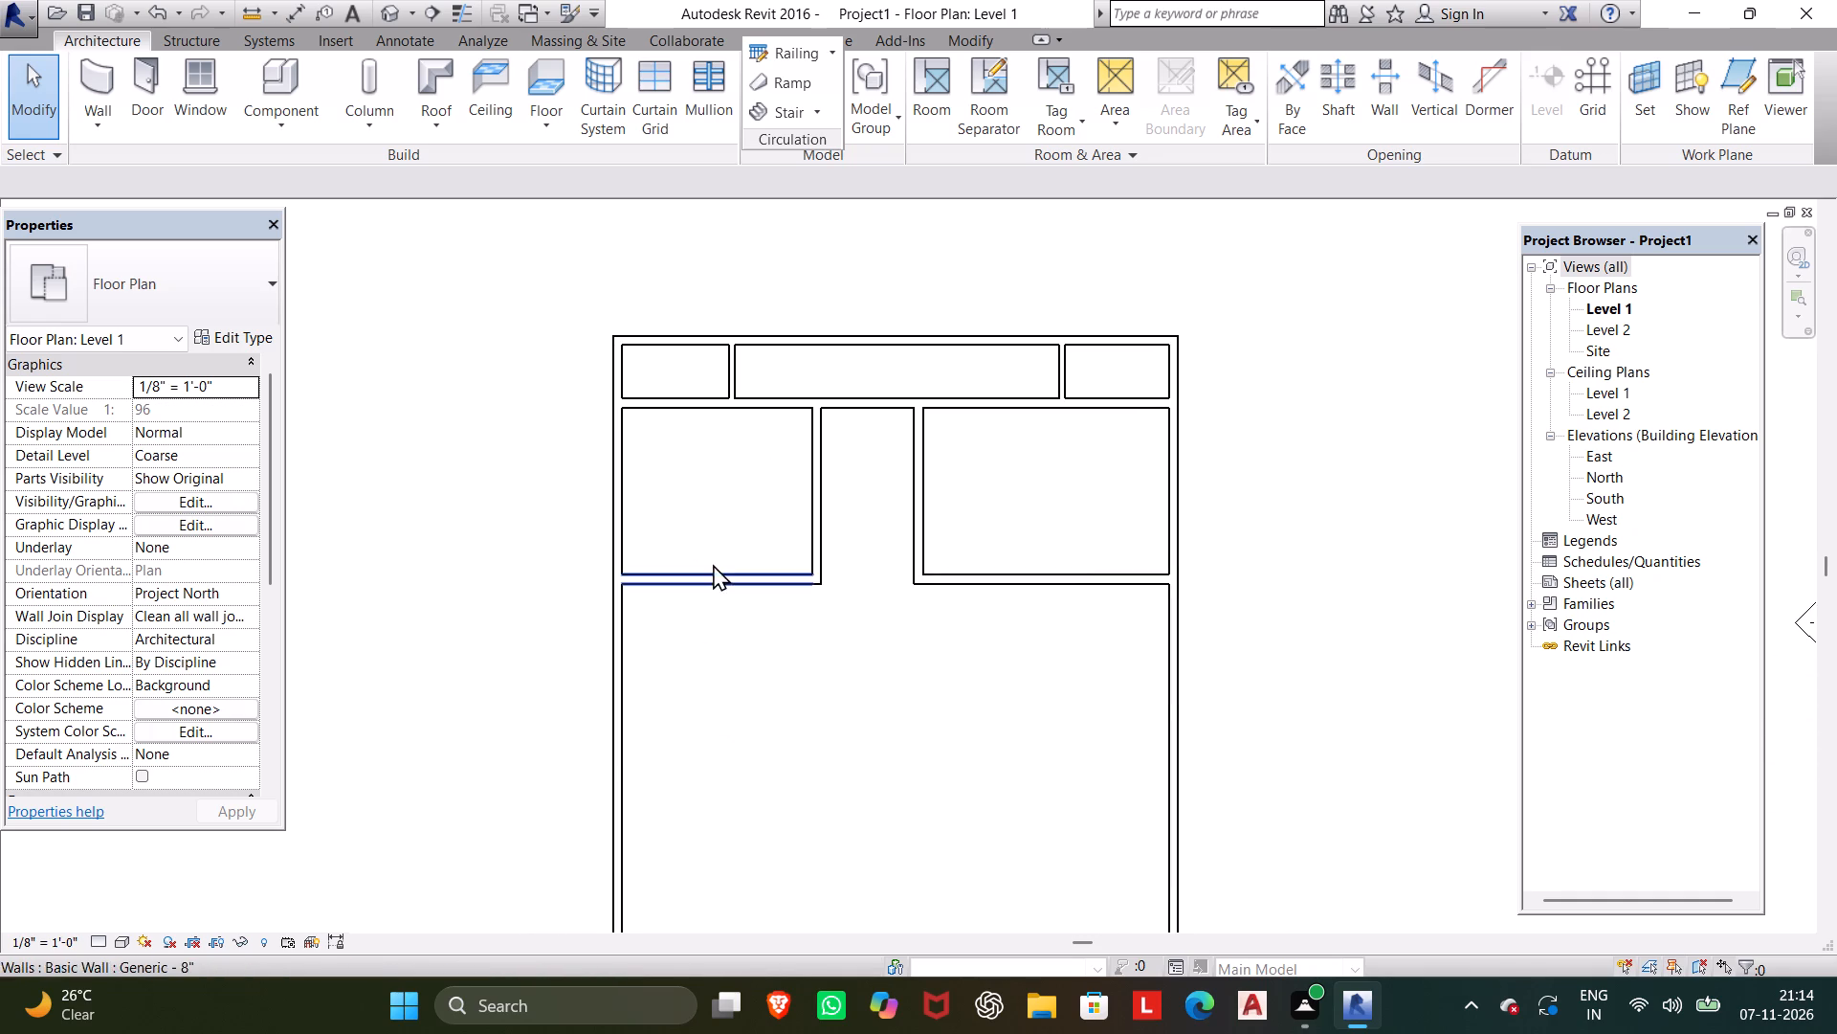
{"action": "left_click", "coordinate": [101, 79]}
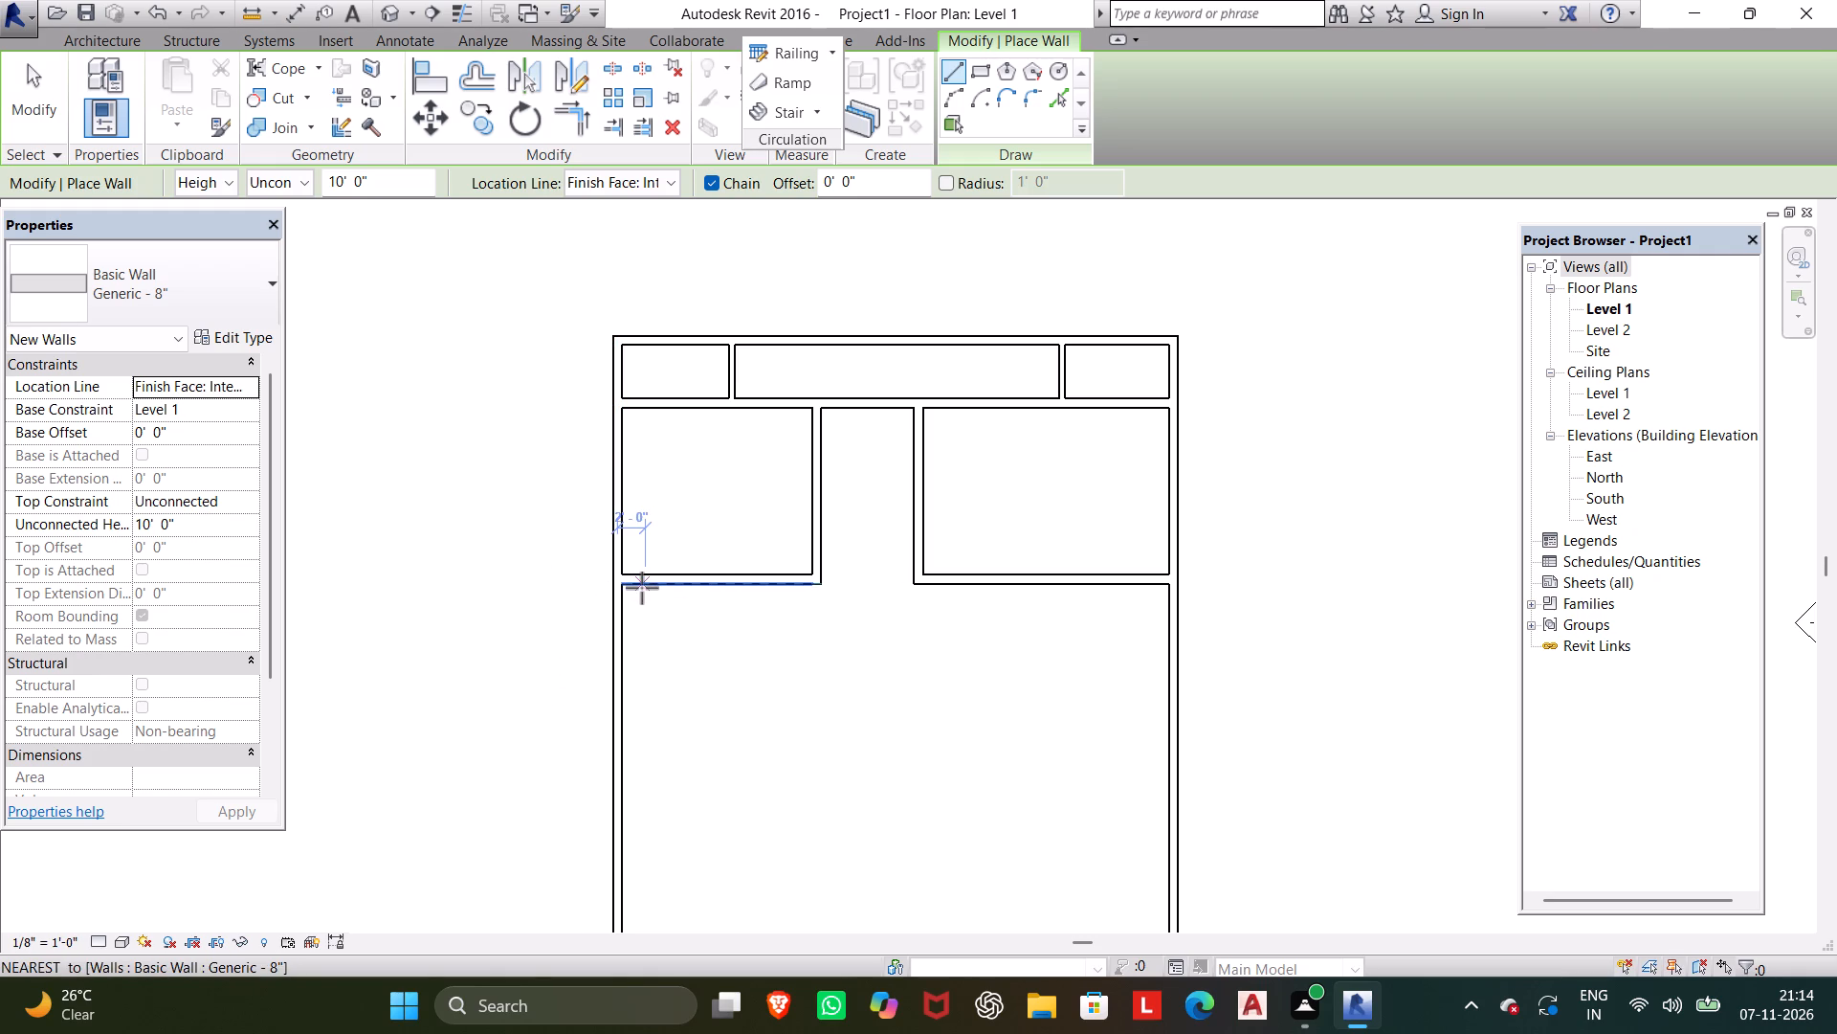
{"action": "type", "text": "8'"}
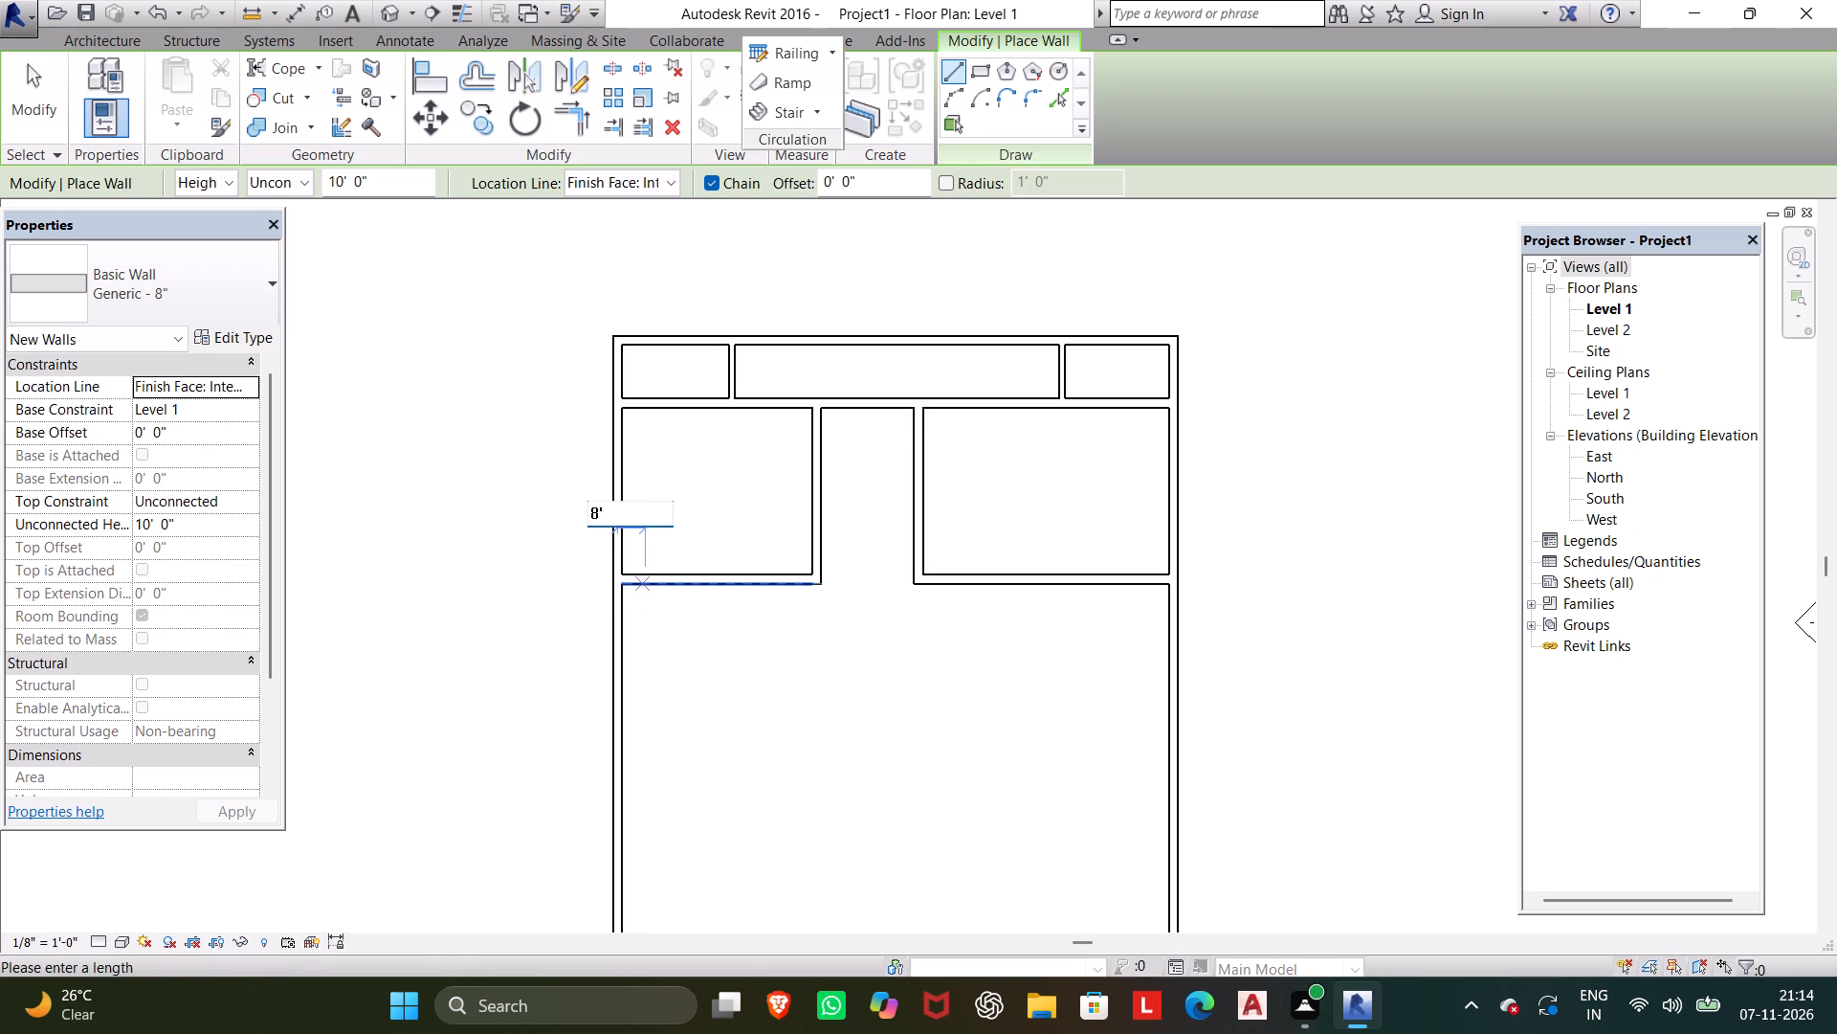
{"action": "key", "text": "Return"}
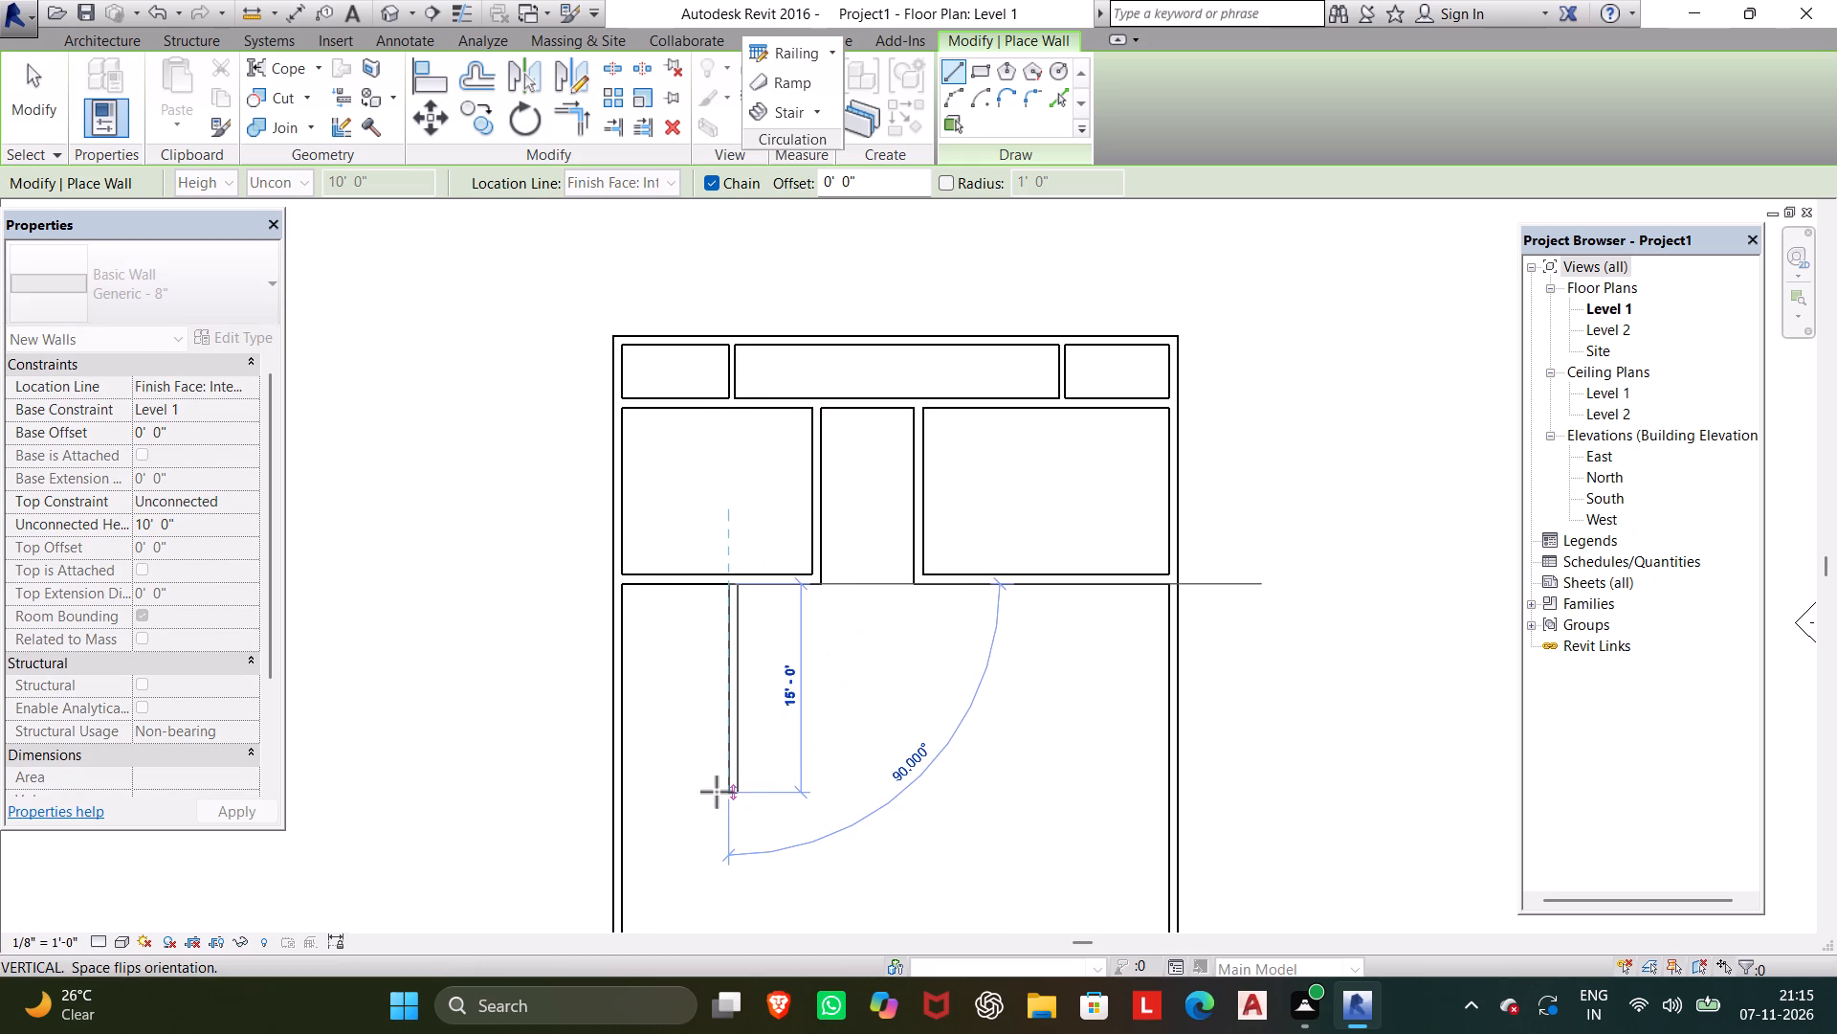
{"action": "type", "text": "12'"}
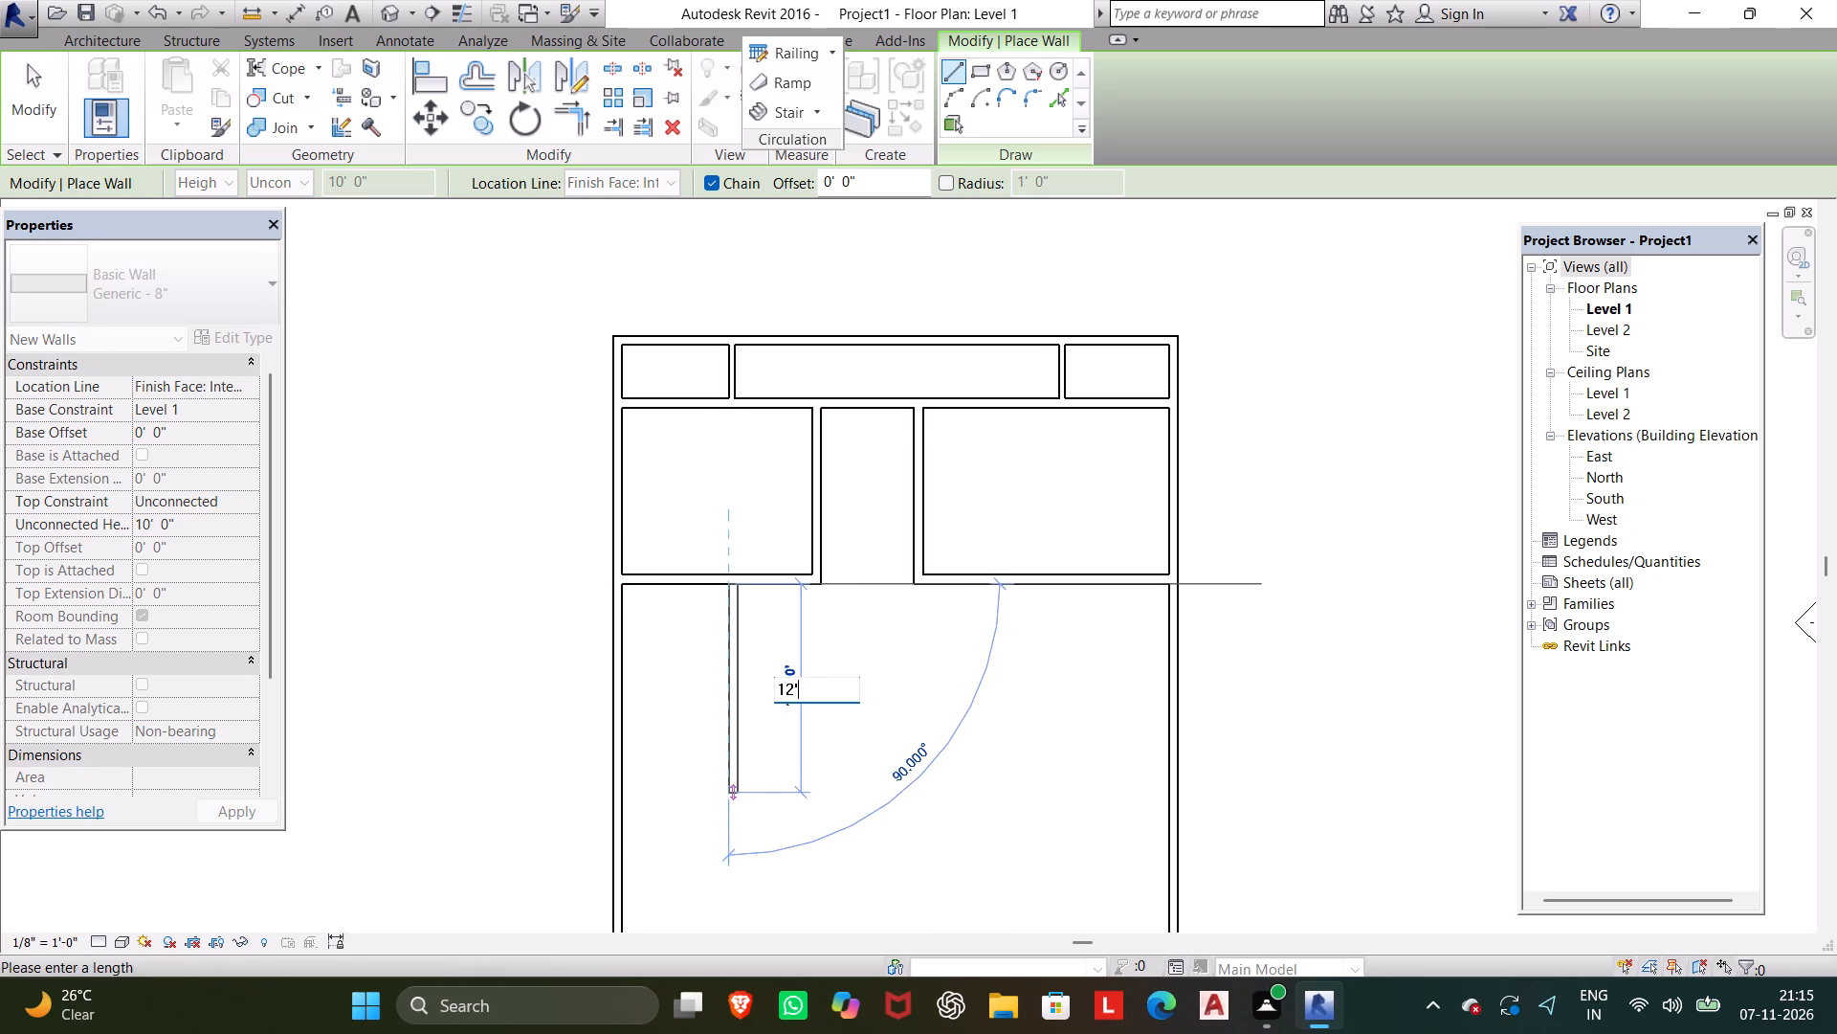
{"action": "key", "text": "Return"}
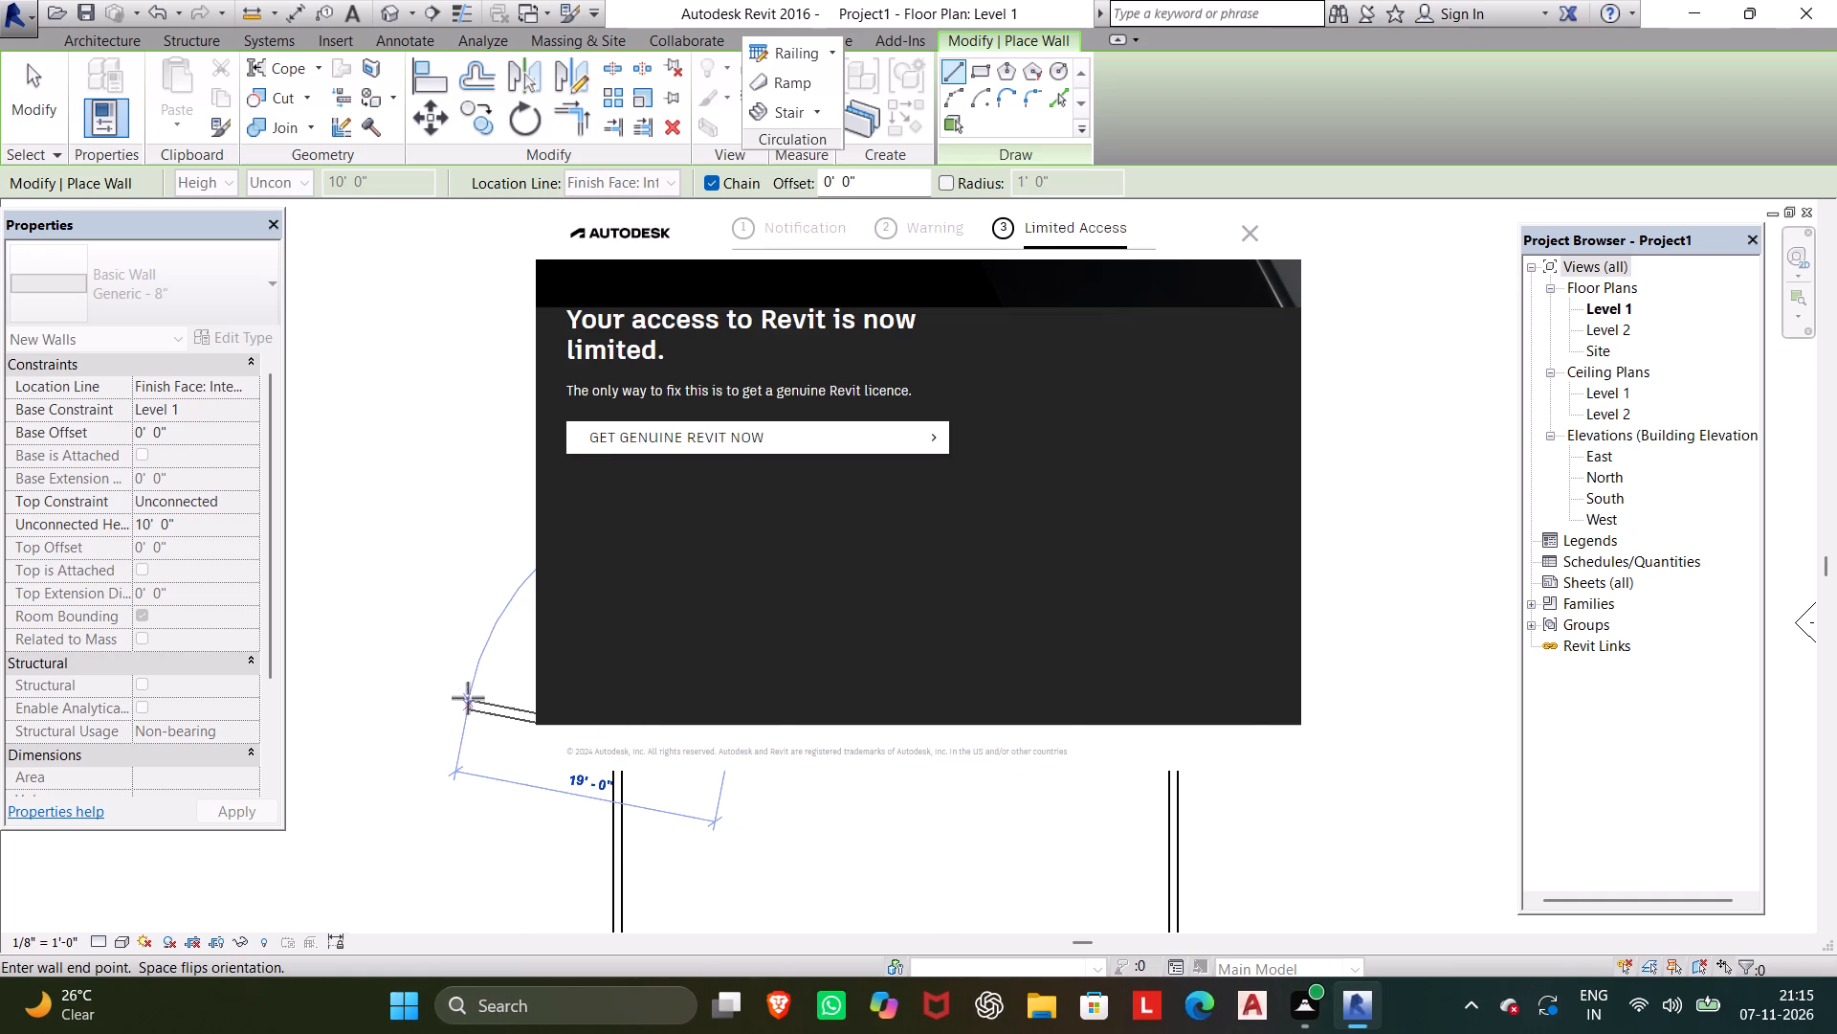
{"action": "left_click", "coordinate": [1249, 229]}
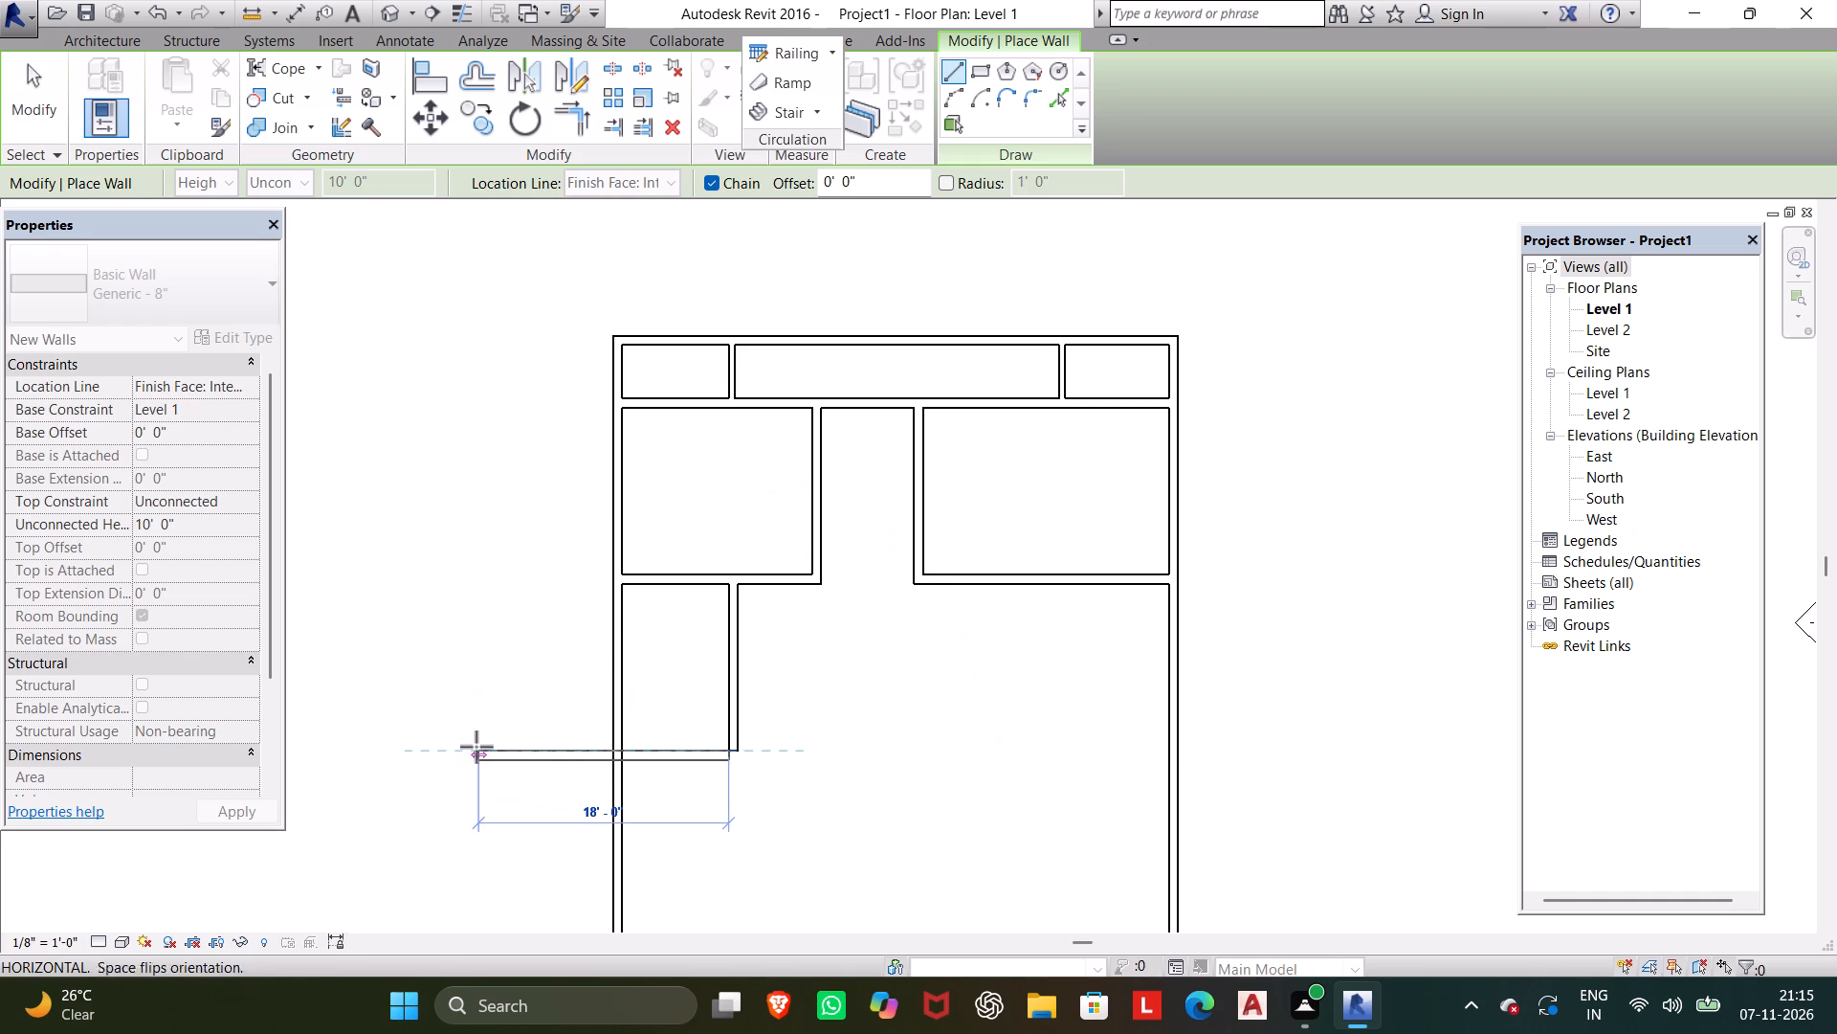
{"action": "type", "text": "8'"}
{"action": "key", "text": "Return"}
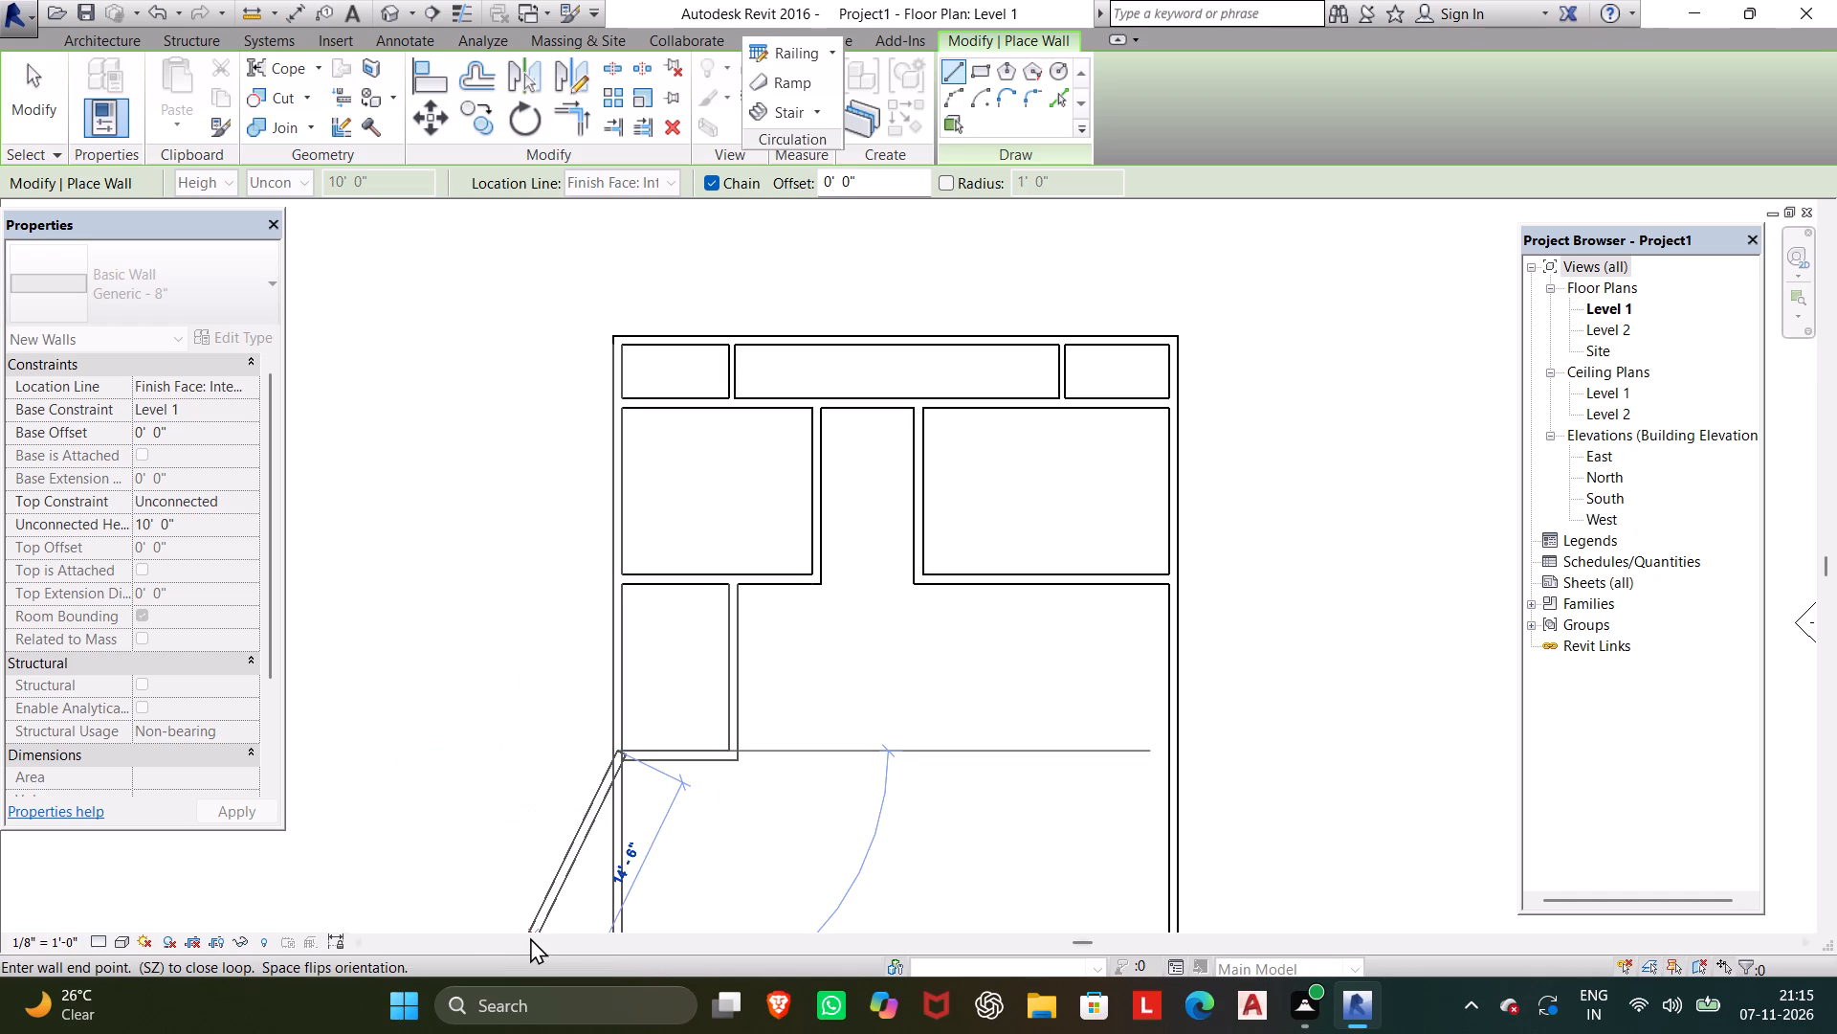
{"action": "key", "text": "Escape"}
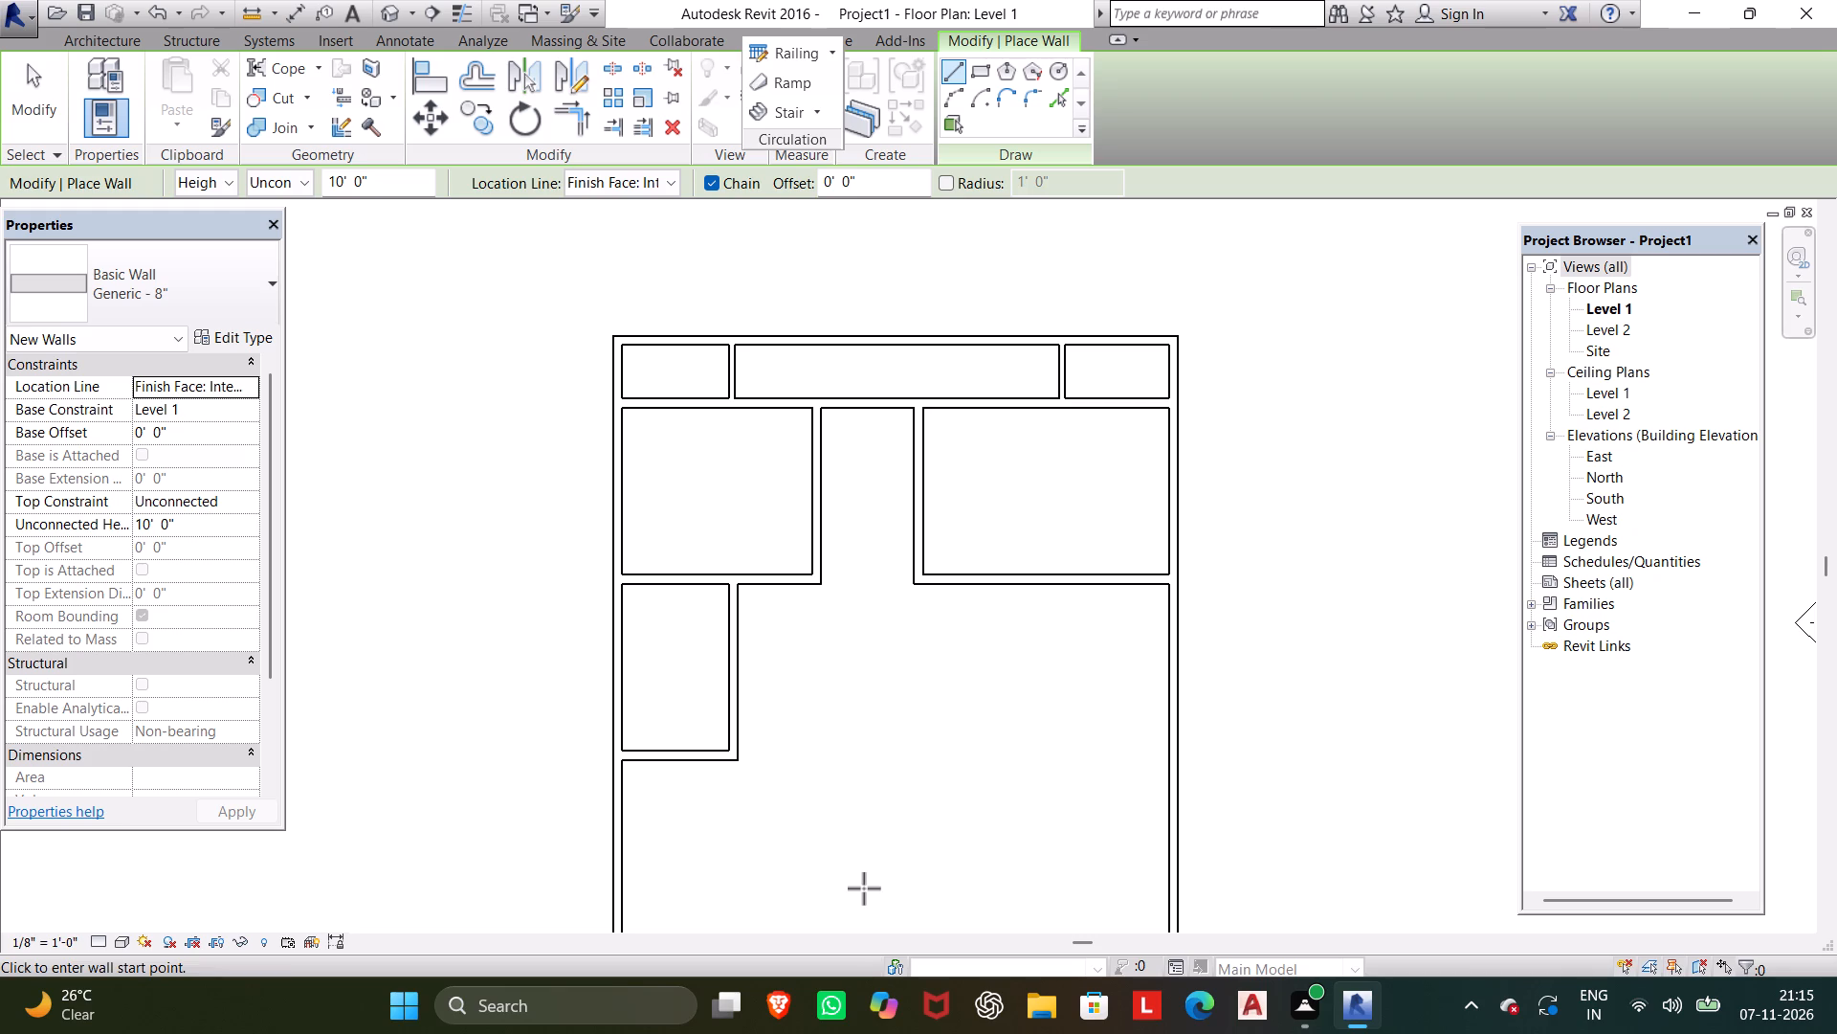
Draw a 12' wall north from the south exterior wall, starting 13' from the west exterior wall.
{"action": "scroll", "coordinate": [943, 848], "scroll_direction": "down", "scroll_amount": 2}
{"action": "middle_click_drag", "start_coordinate": [939, 843], "coordinate": [924, 823]}
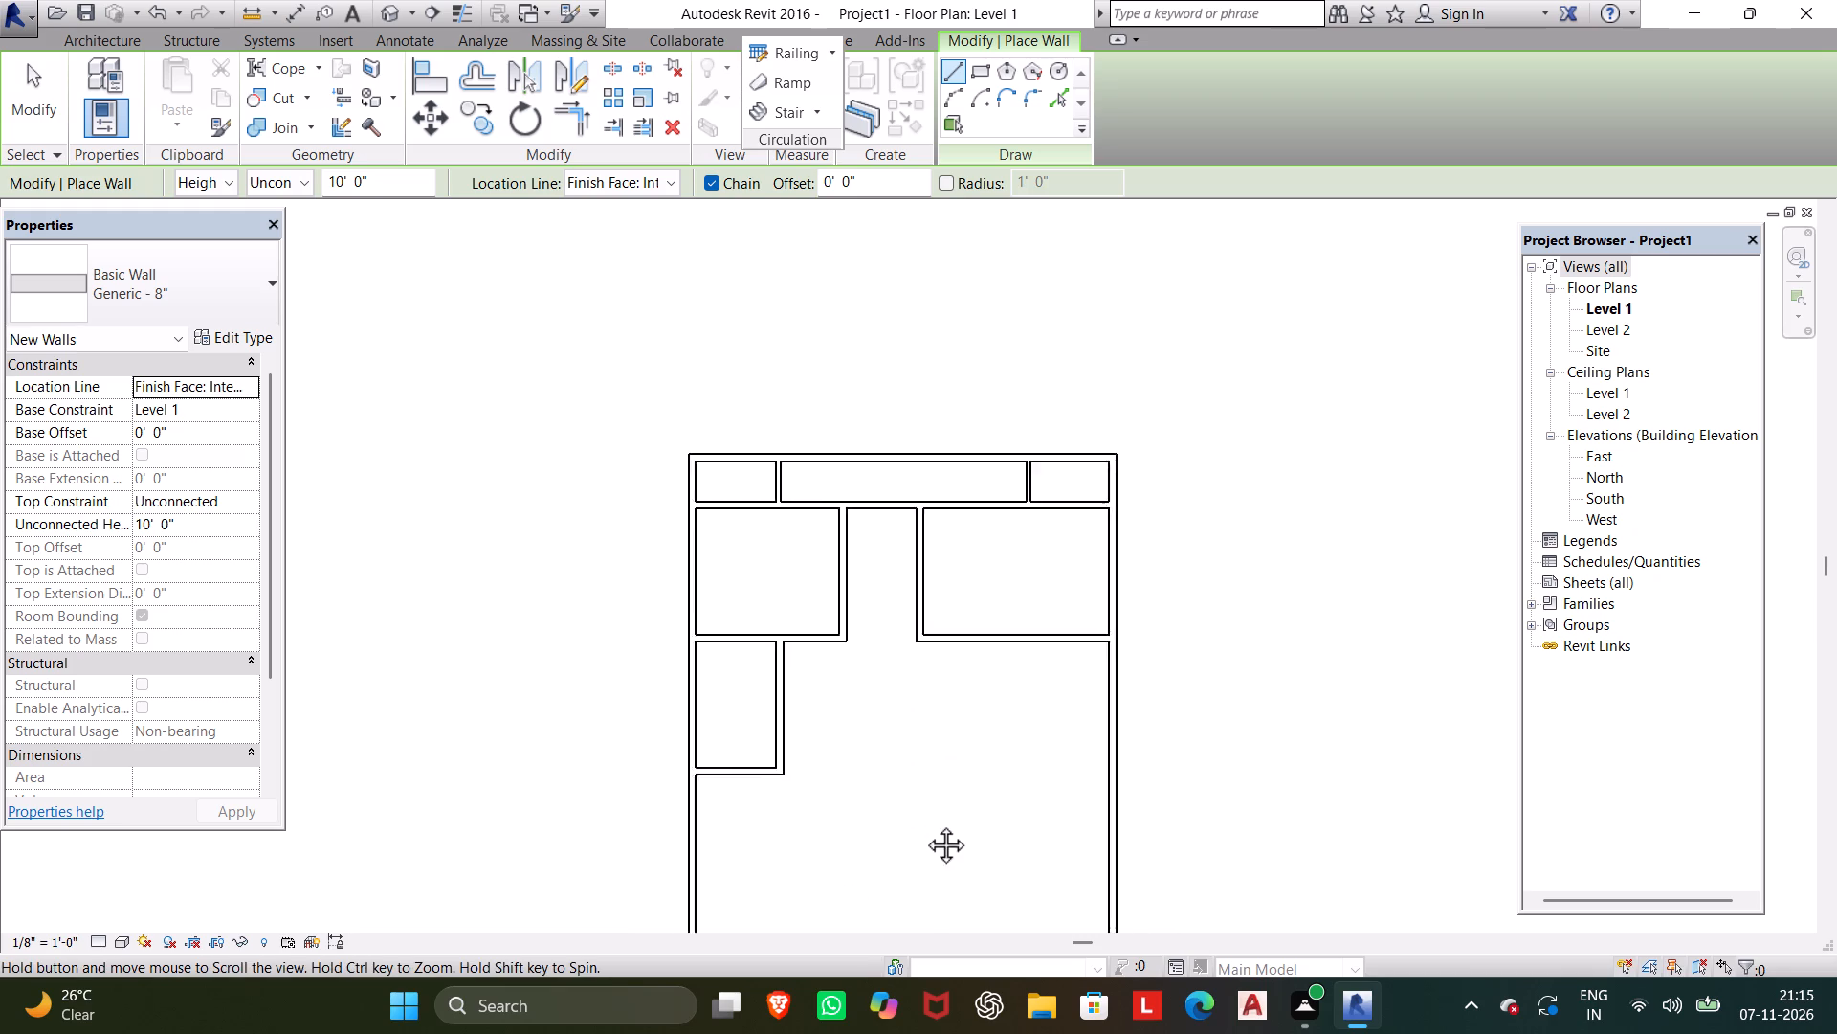
{"action": "middle_click_drag", "start_coordinate": [924, 823], "coordinate": [897, 706]}
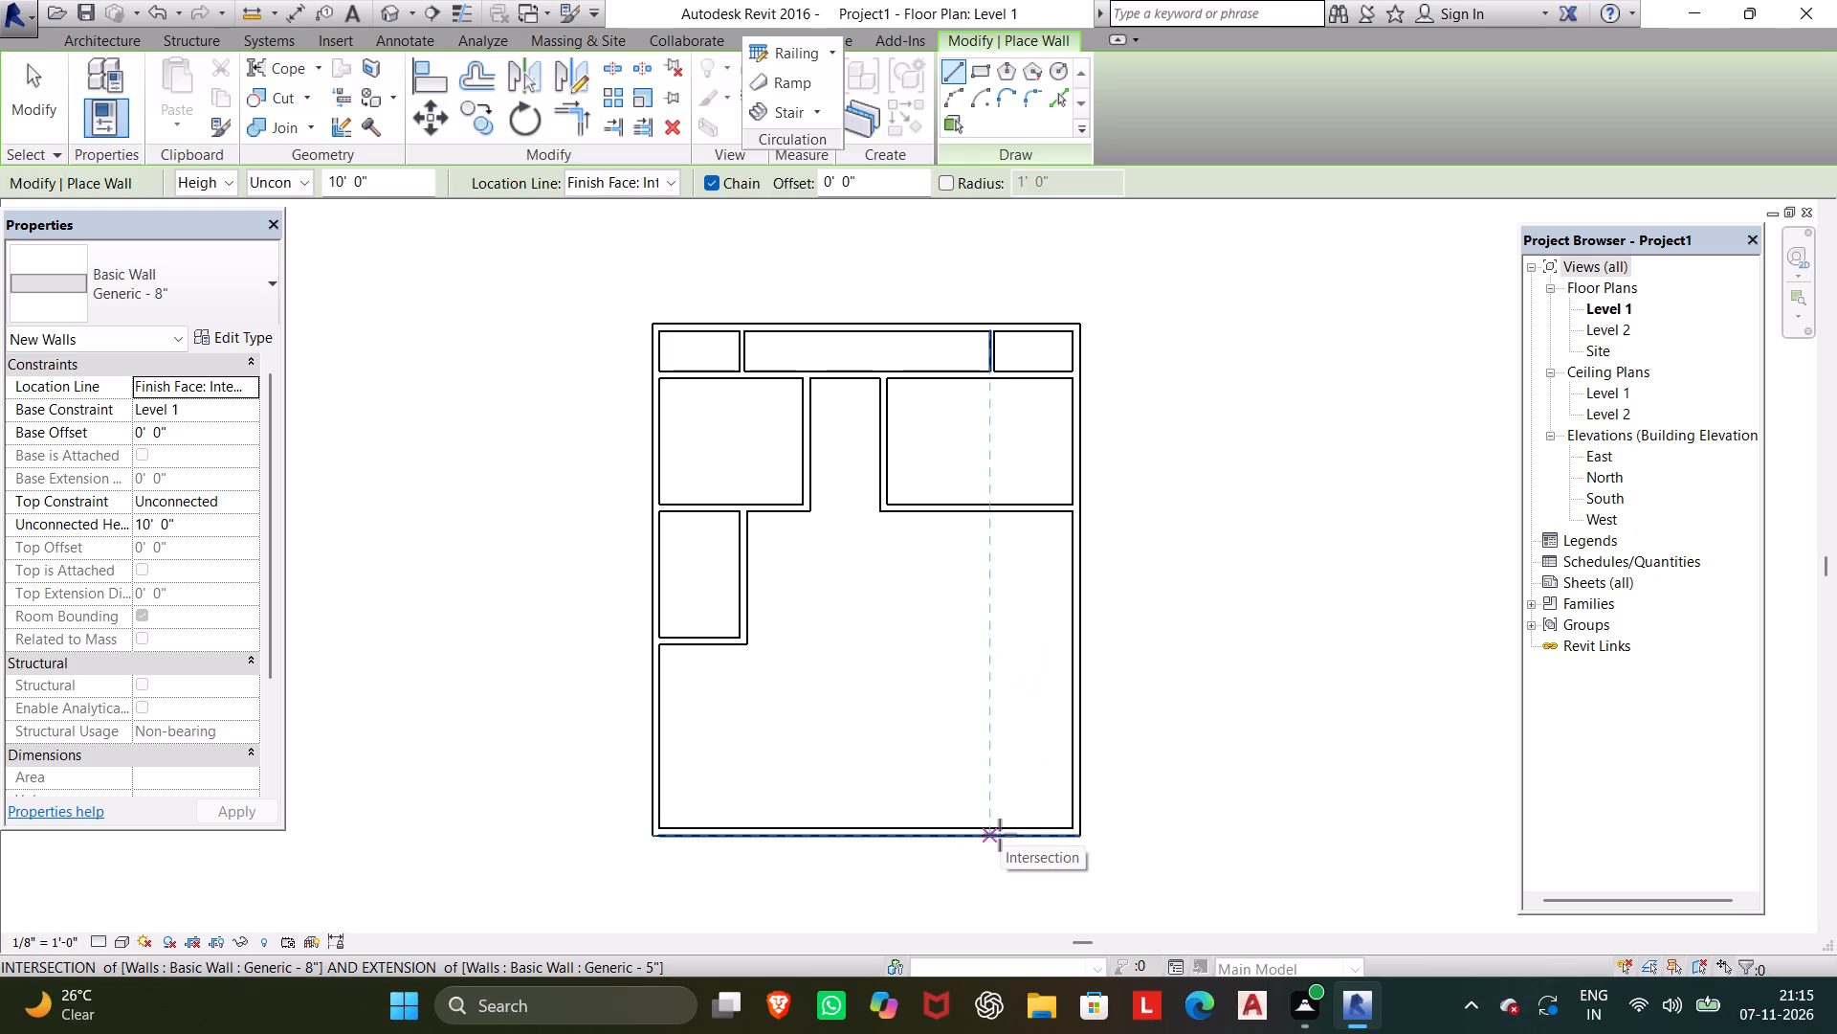
{"action": "scroll", "coordinate": [674, 810], "scroll_direction": "up", "scroll_amount": 4}
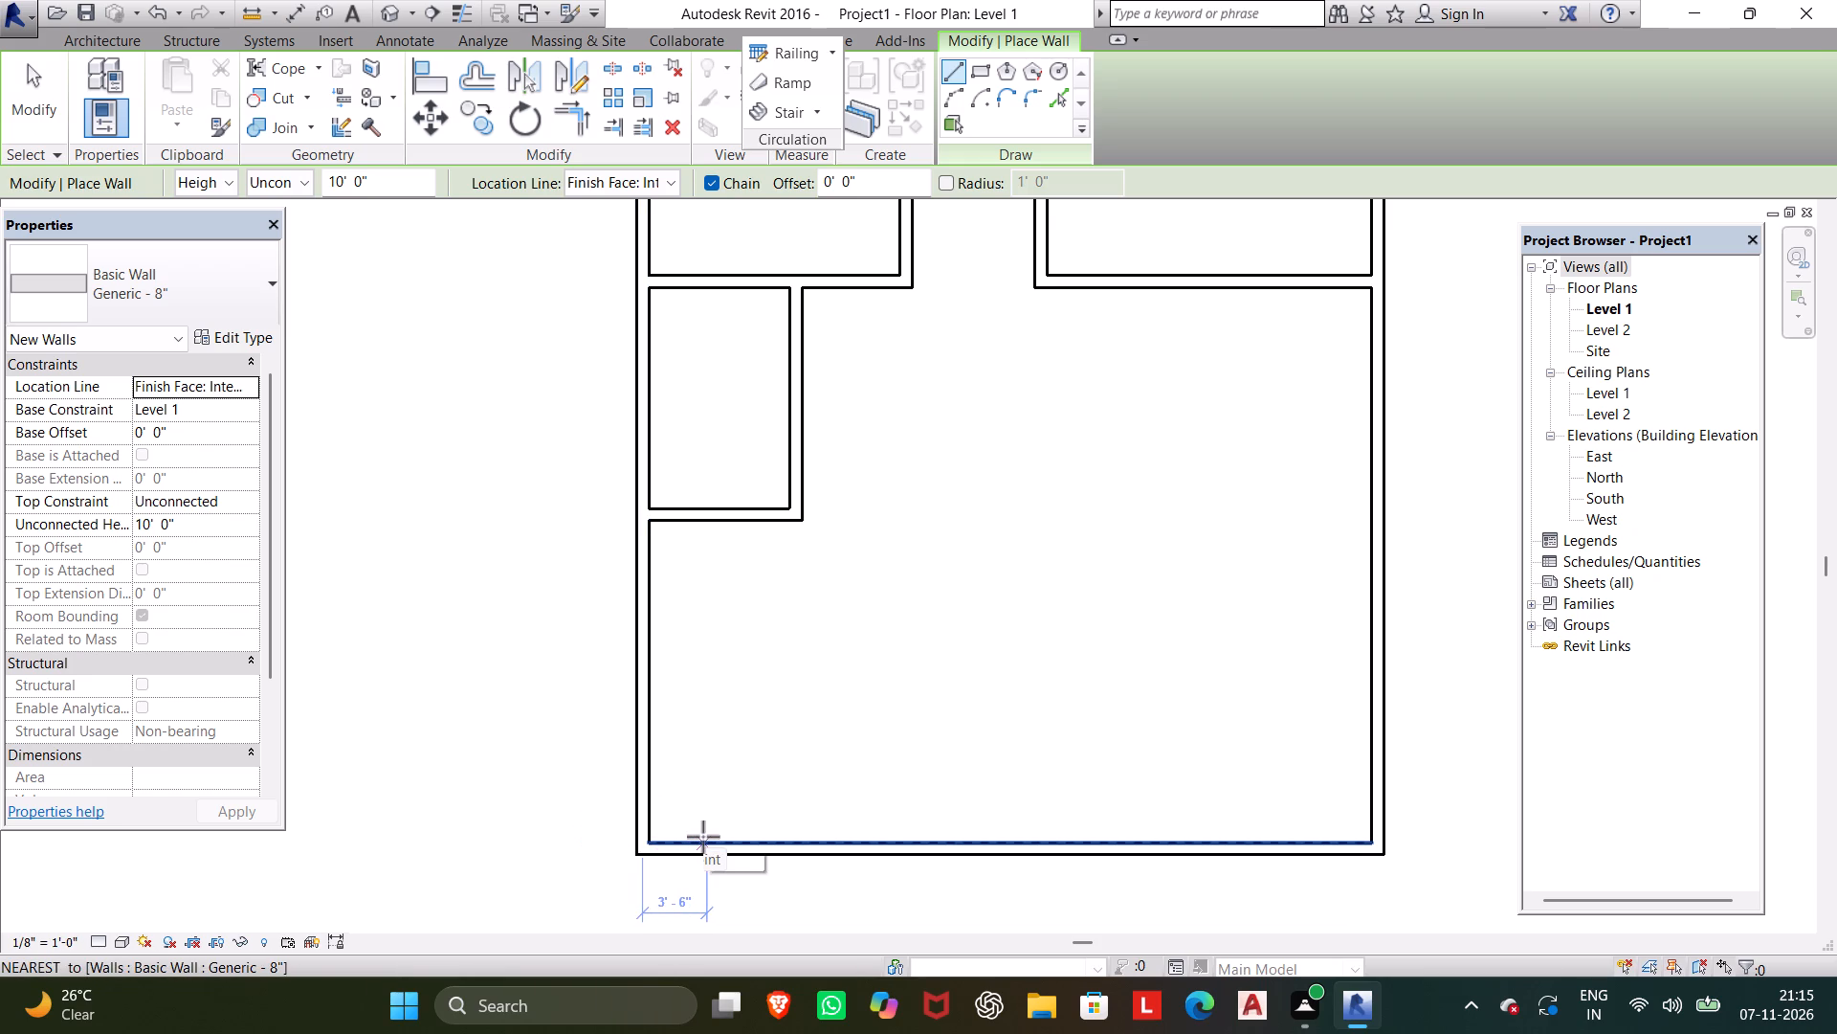
{"action": "type", "text": "13"}
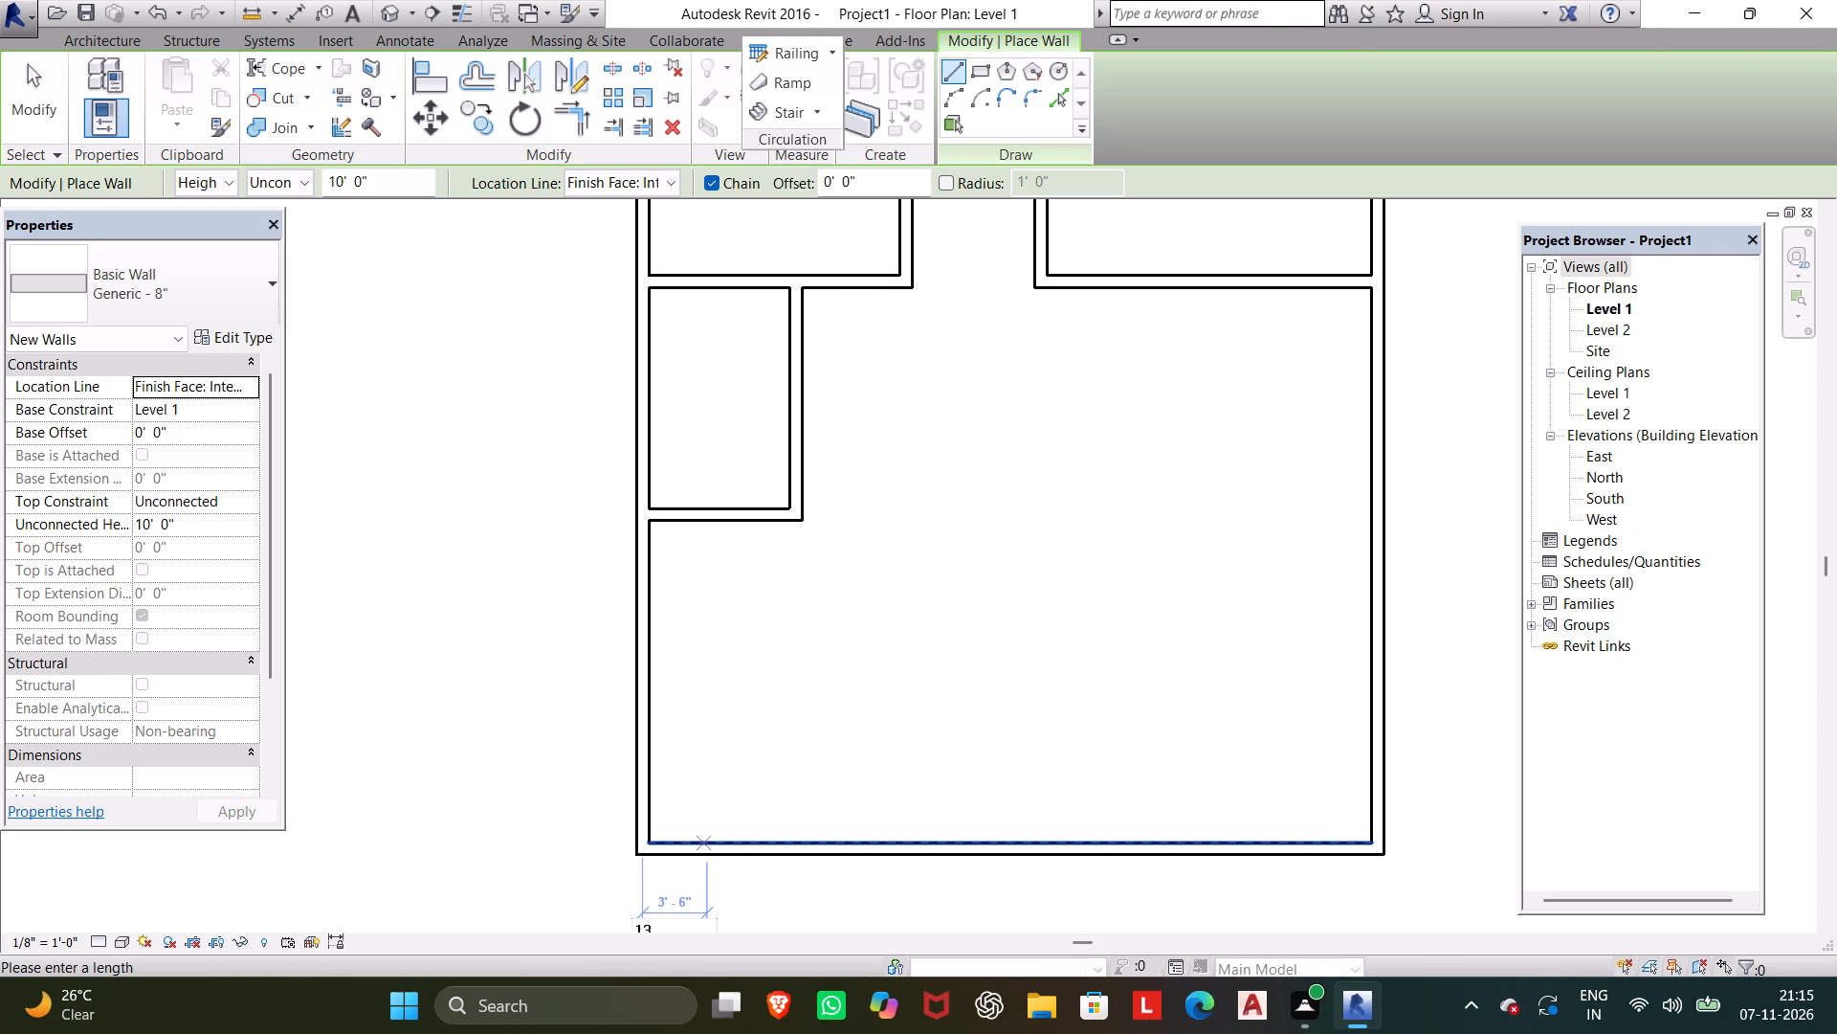
{"action": "key", "text": "apostrophe"}
{"action": "key", "text": "Return"}
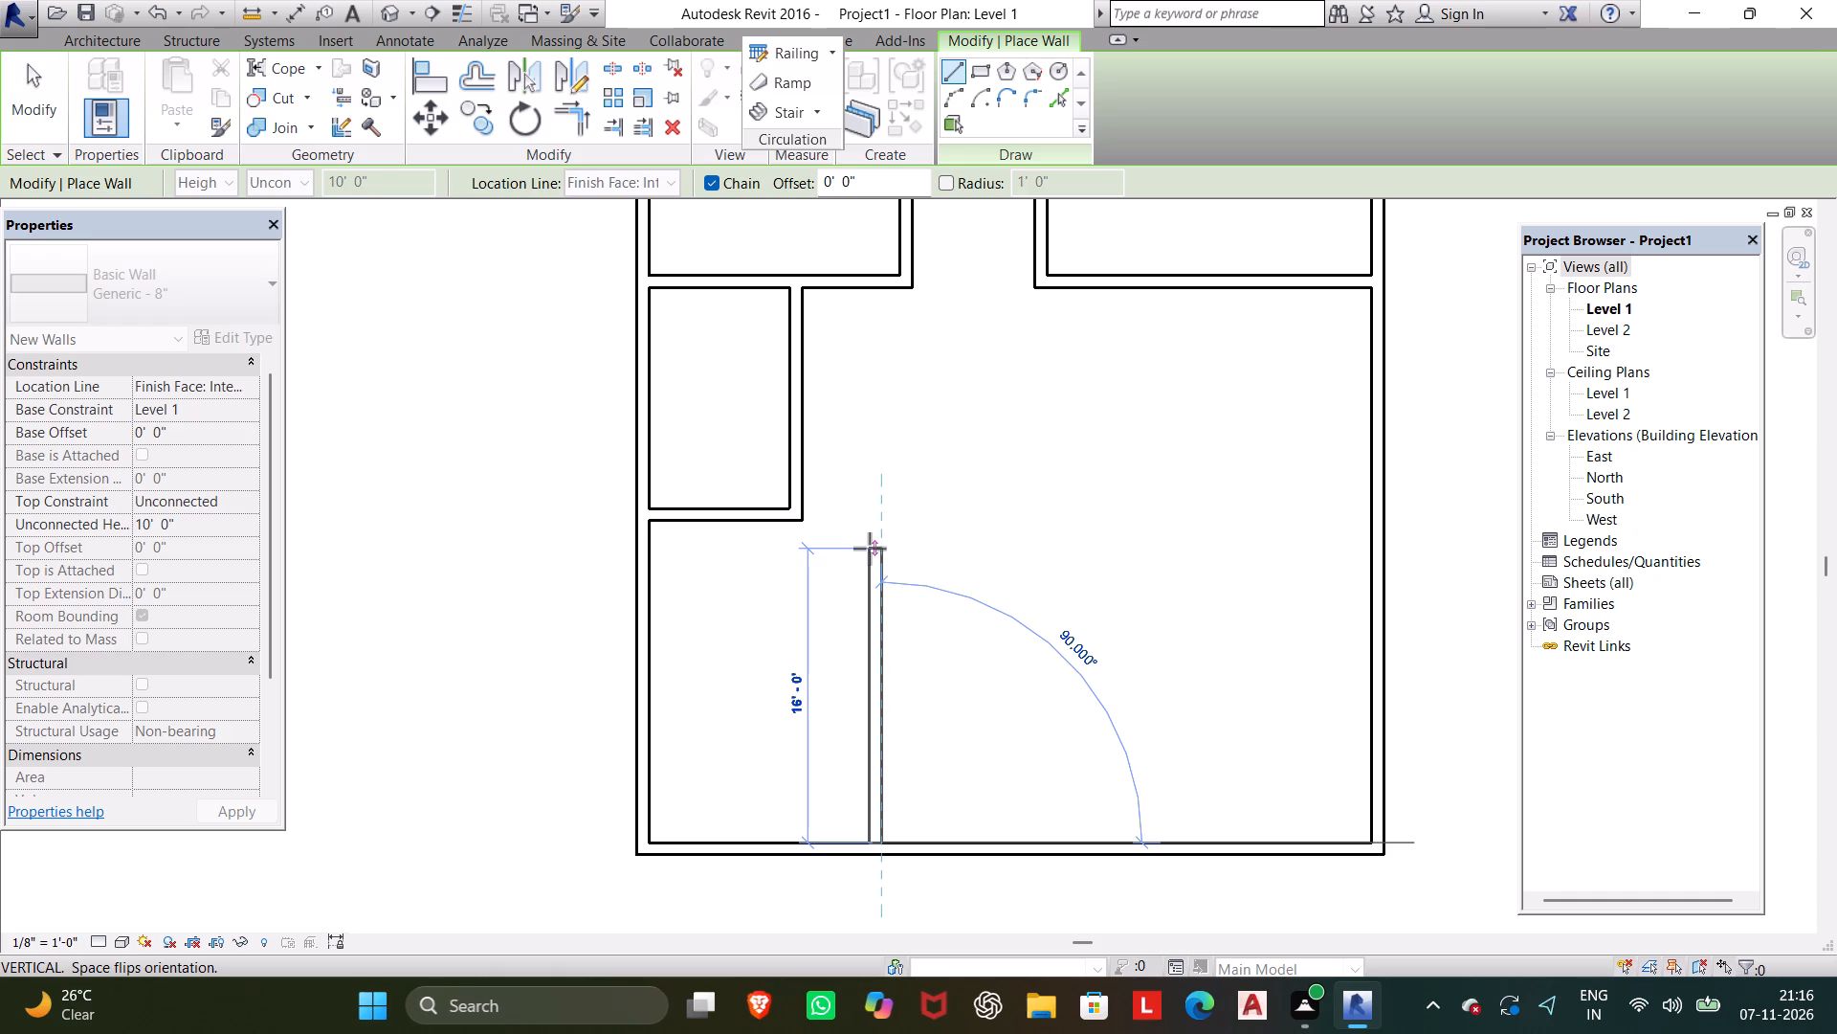
{"action": "type", "text": "12'"}
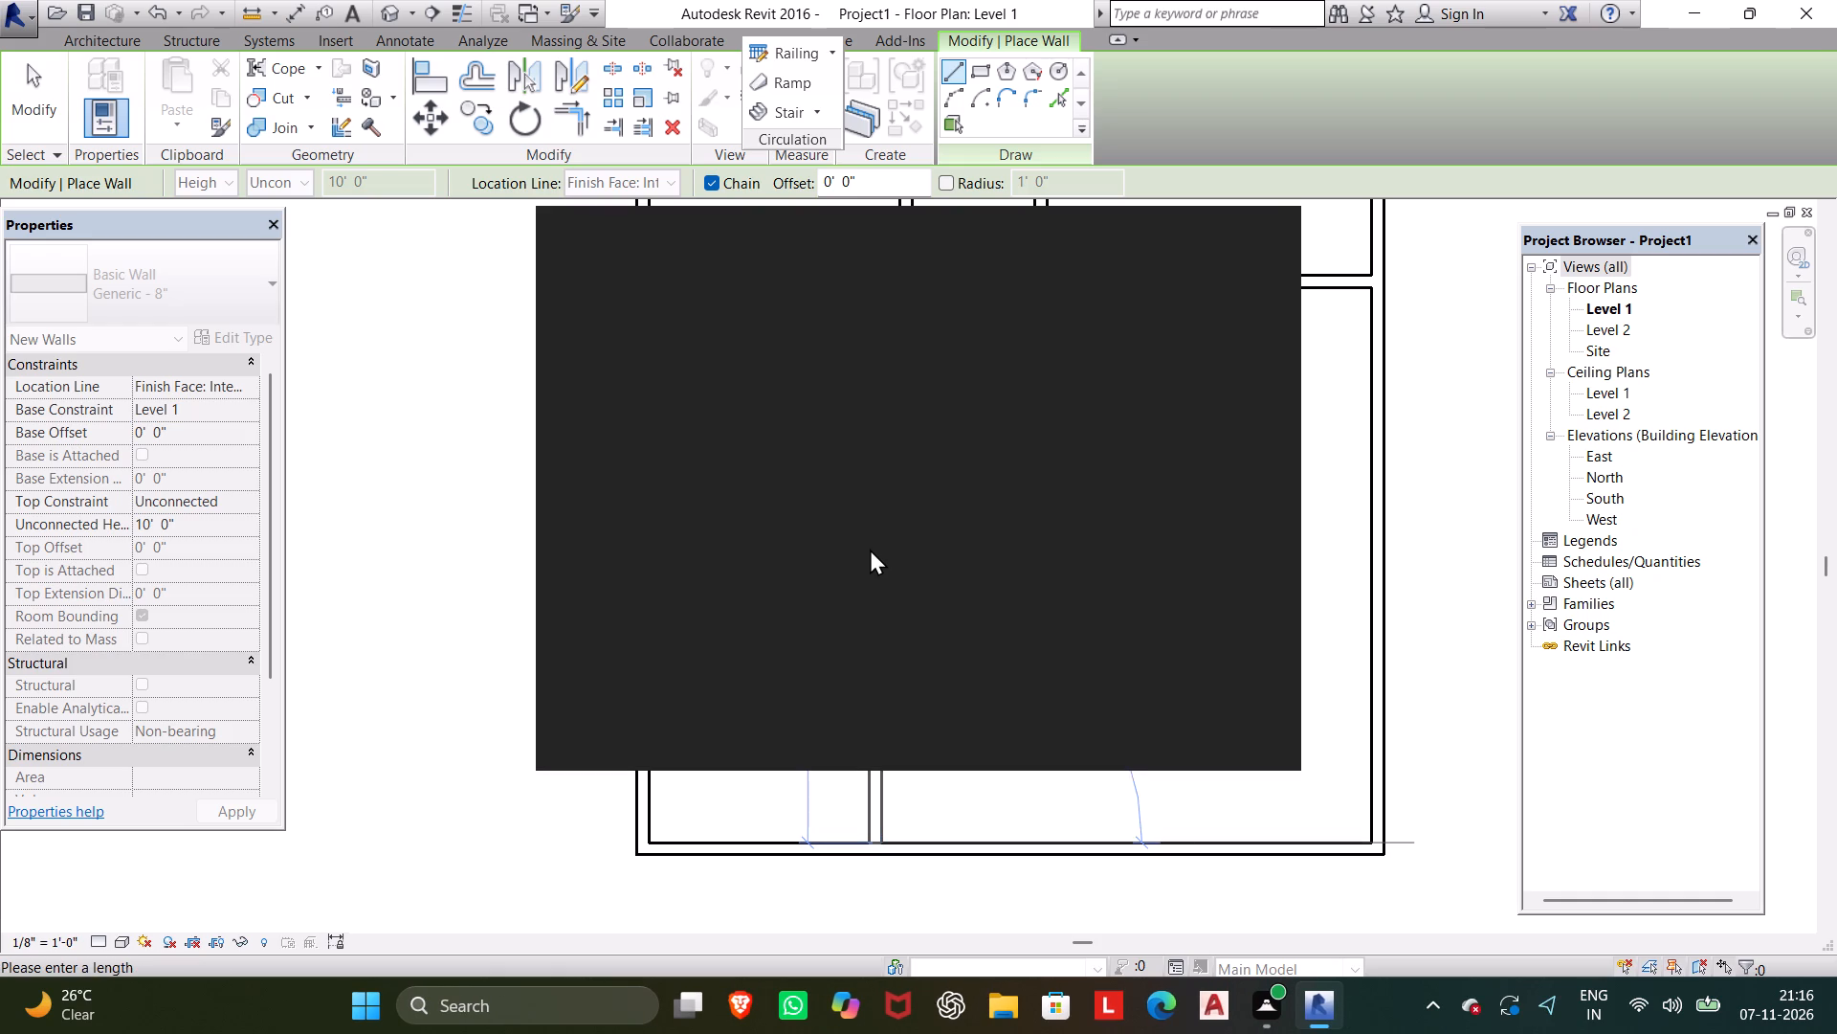
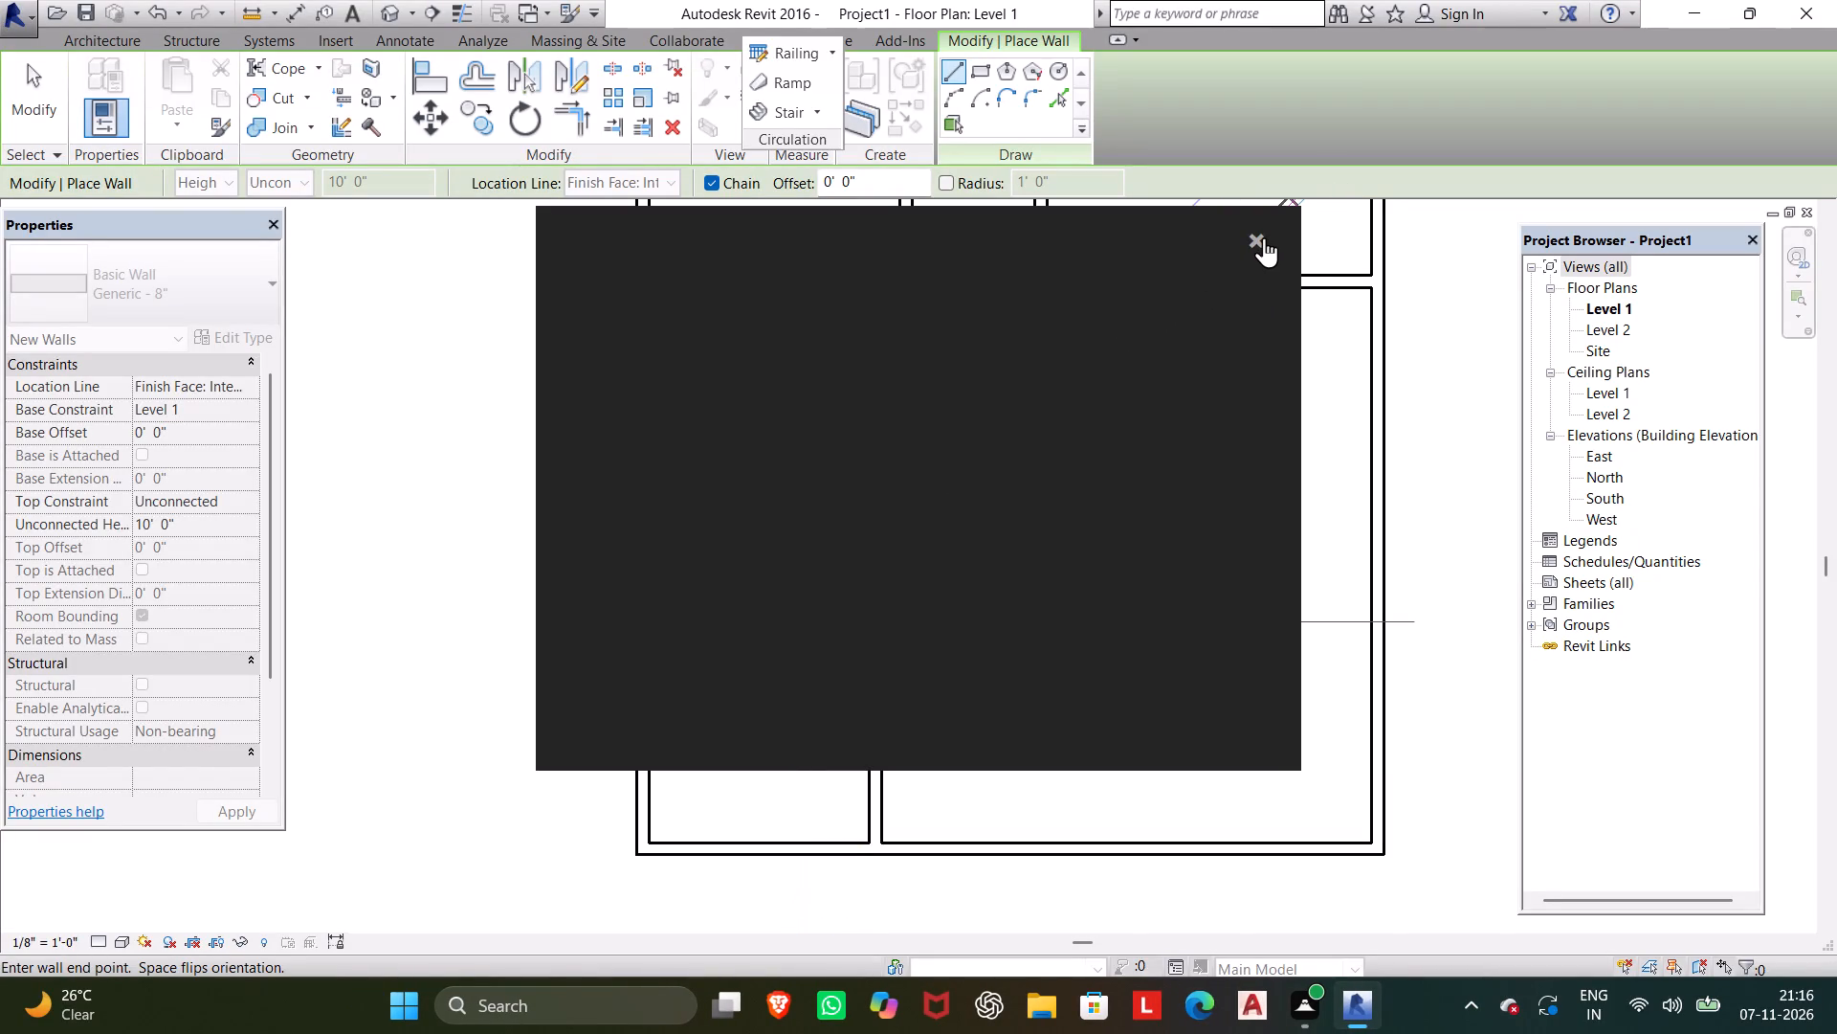
Complete the 12' by 12' room on the south side by drawing chained walls 12' east and south to the exterior wall.
{"action": "left_click", "coordinate": [1264, 237]}
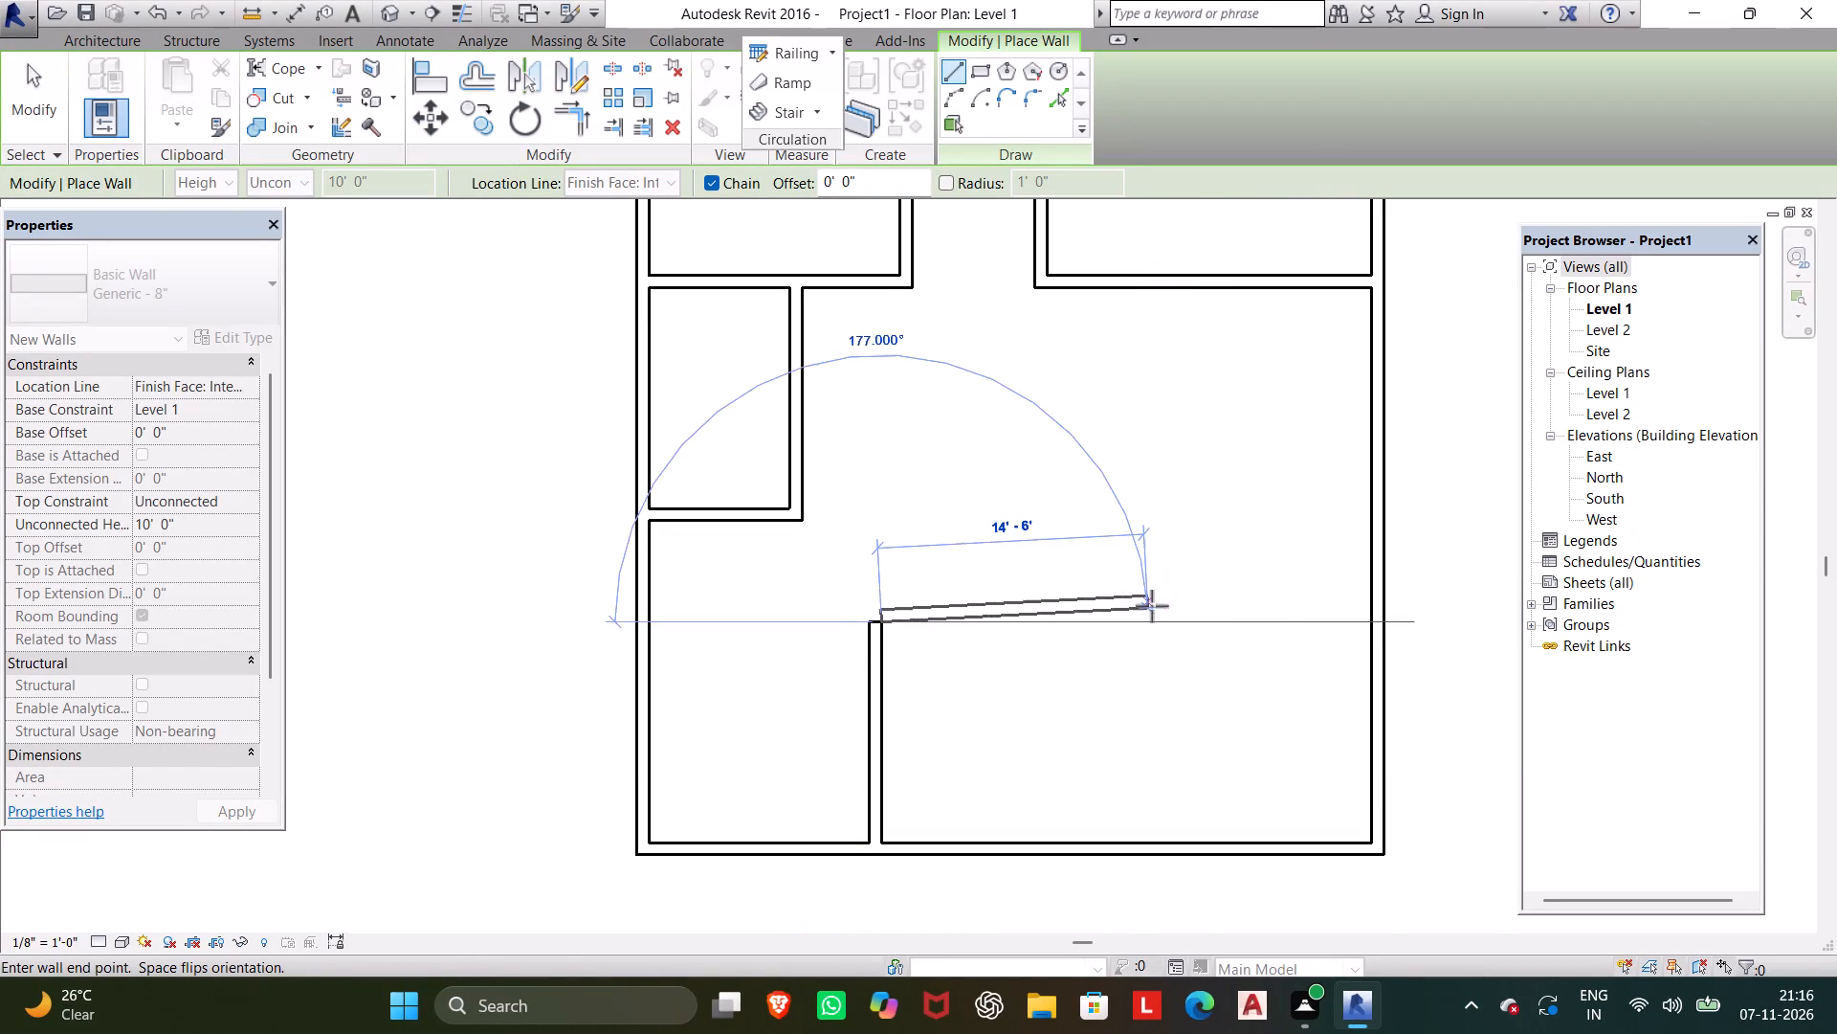
{"action": "type", "text": "12'"}
{"action": "key", "text": "Return"}
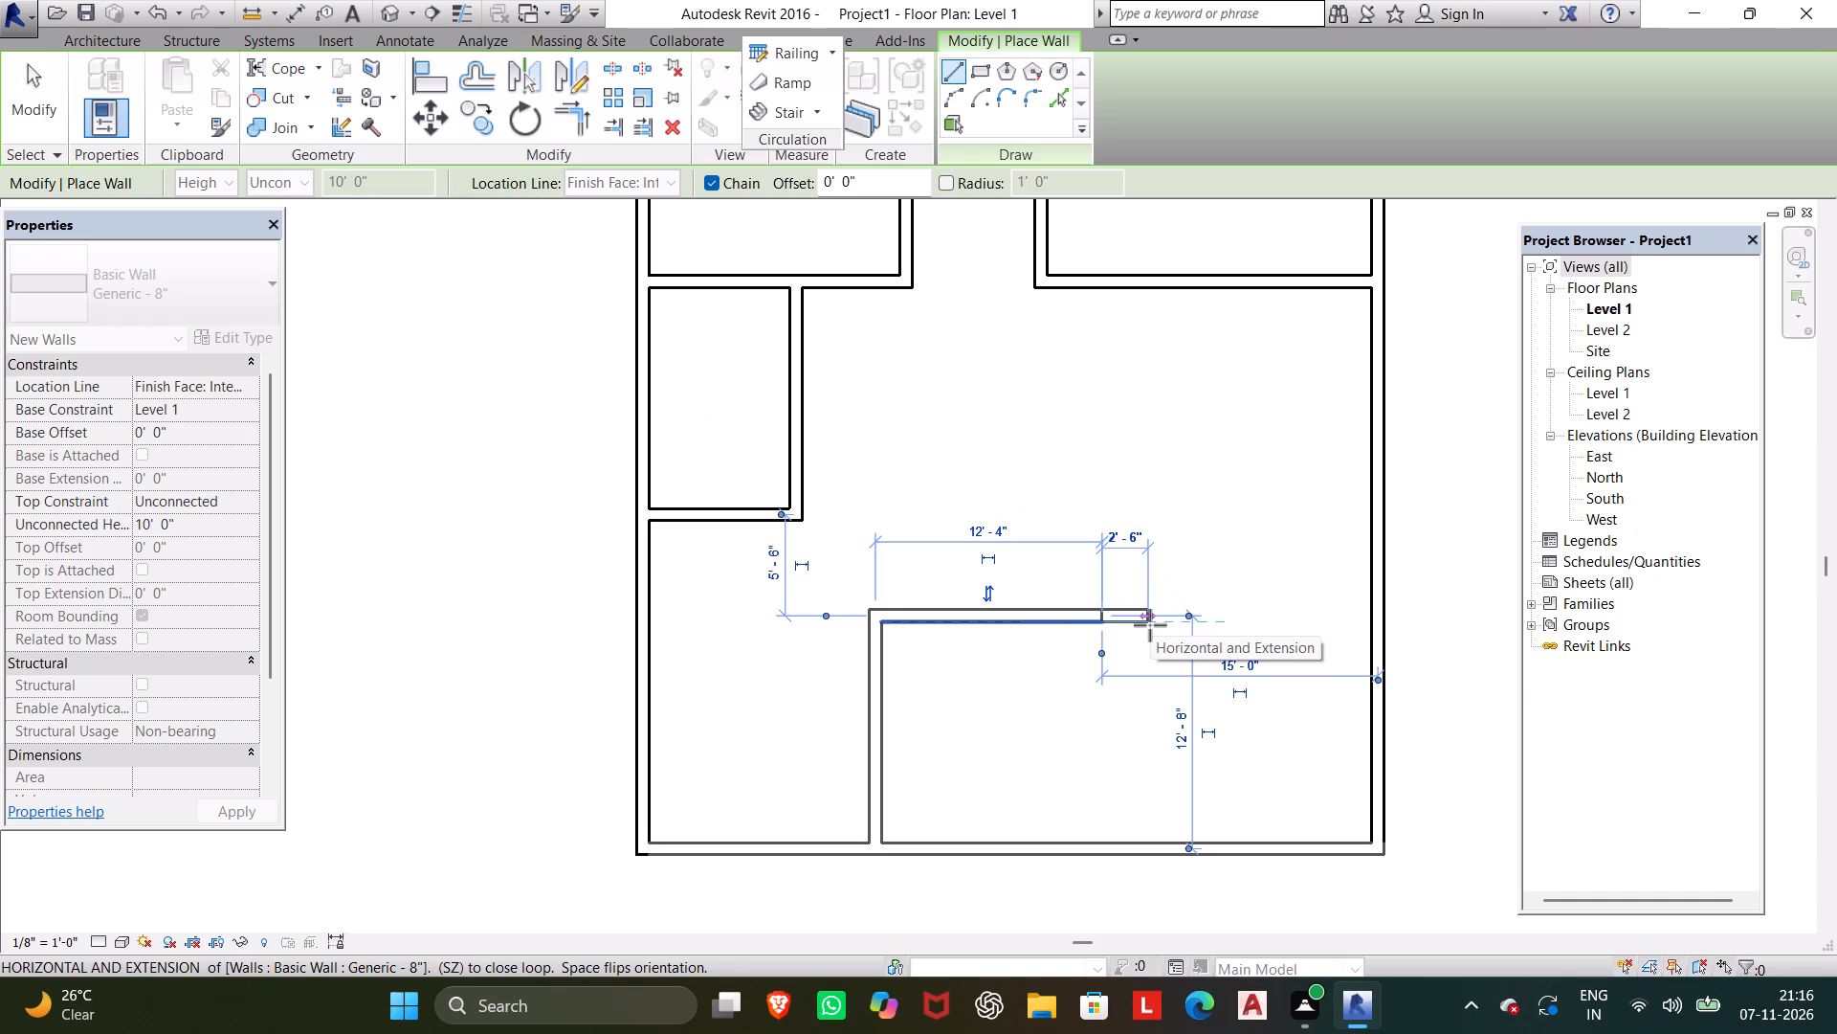
{"action": "left_click", "coordinate": [1103, 843]}
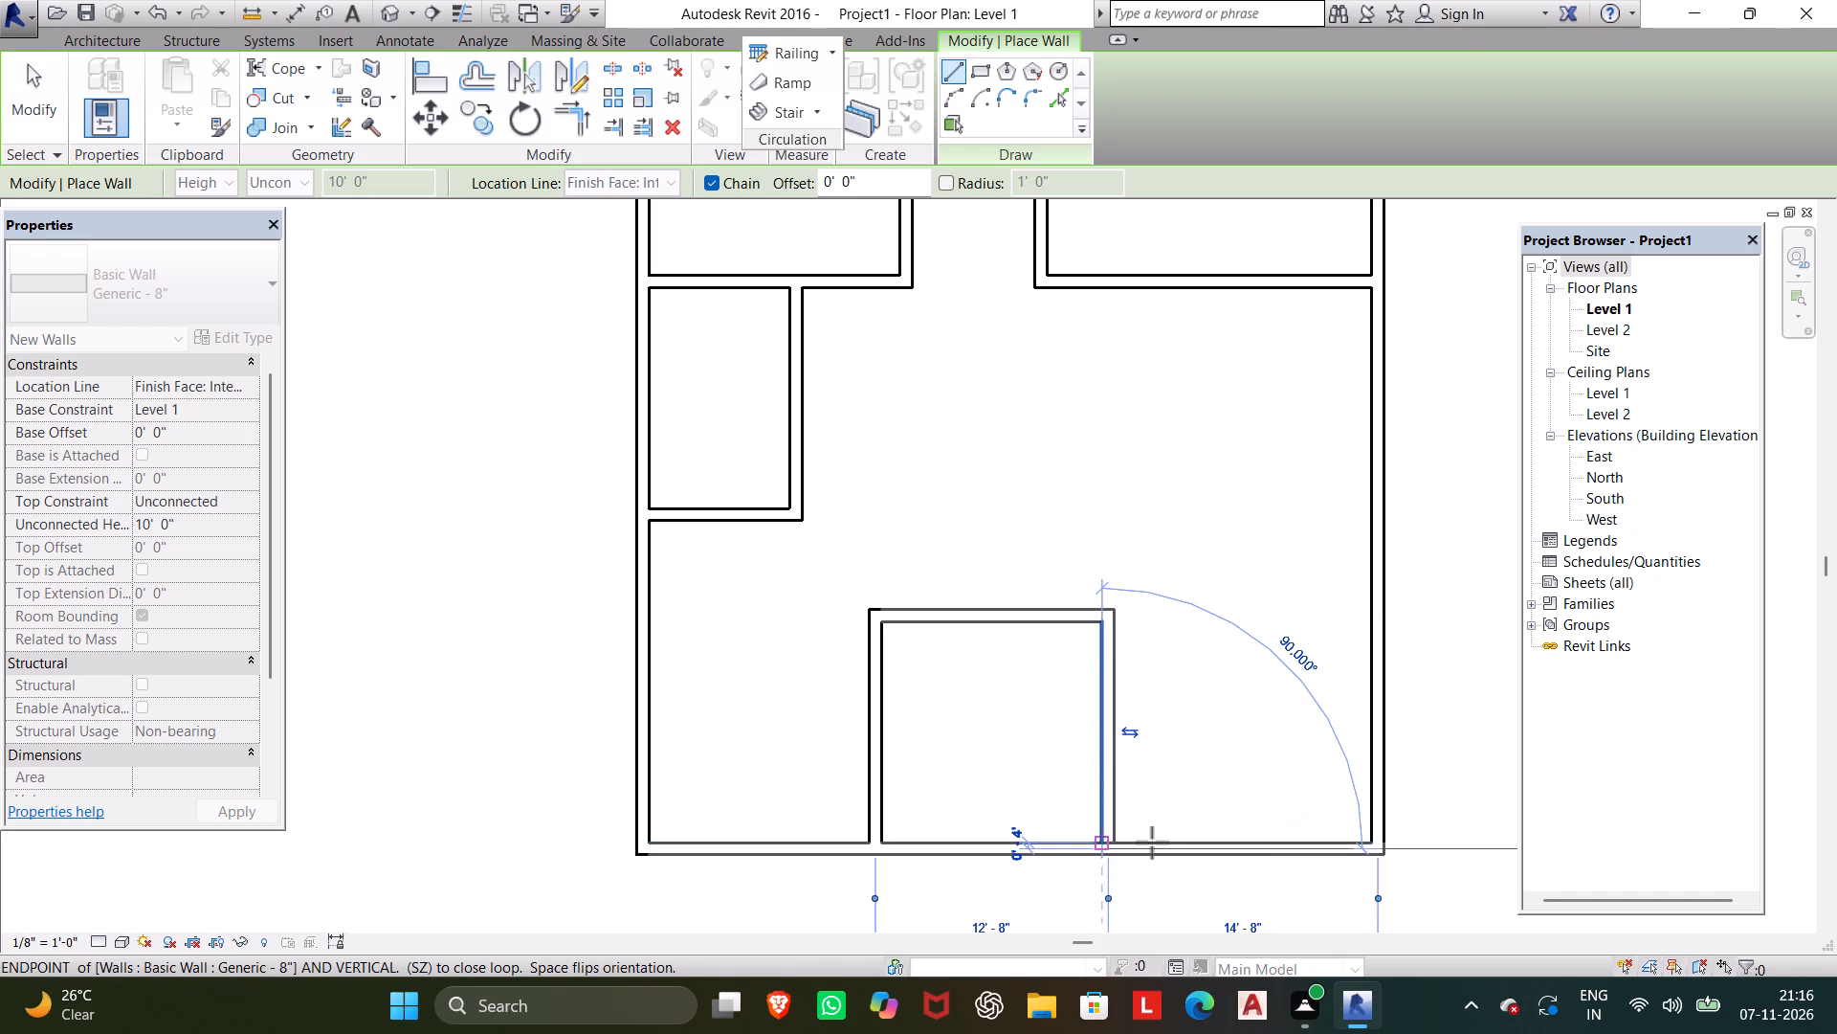
{"action": "key", "text": "Escape"}
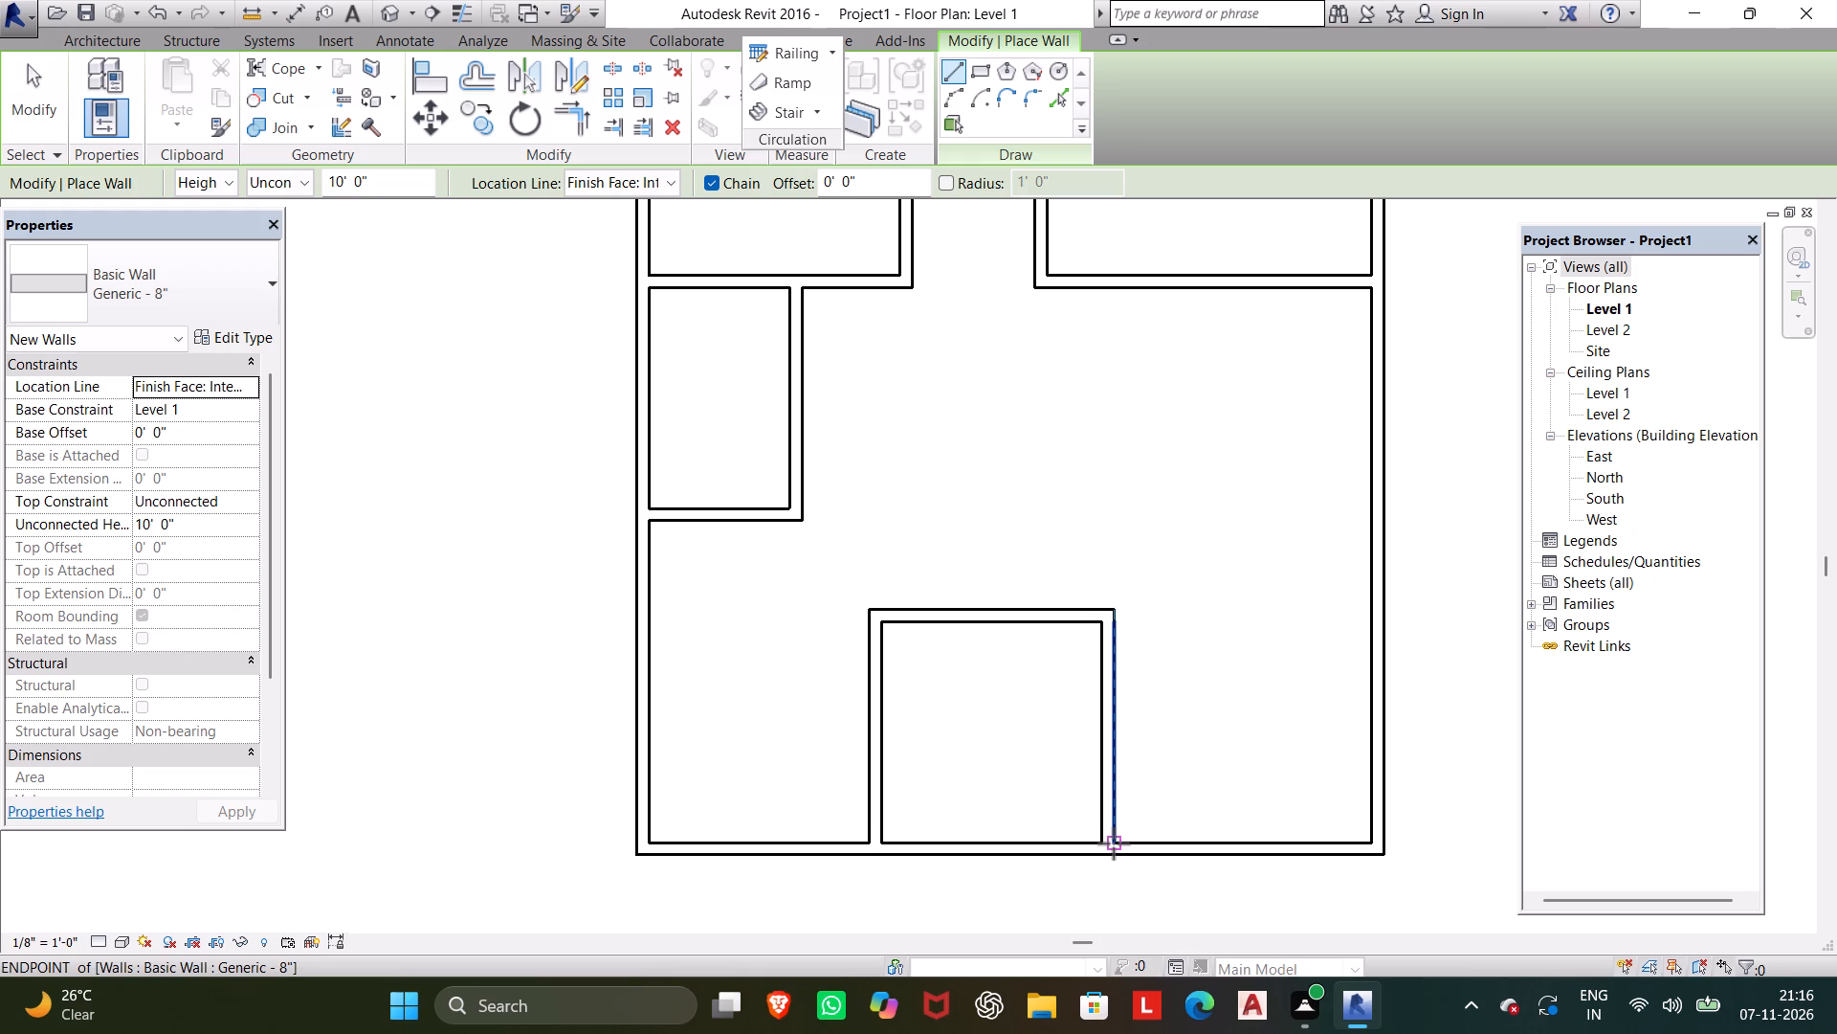
Draw a wall 5' north of the south exterior wall, from the 12' room's east wall to the east exterior wall.
{"action": "type", "text": "5'"}
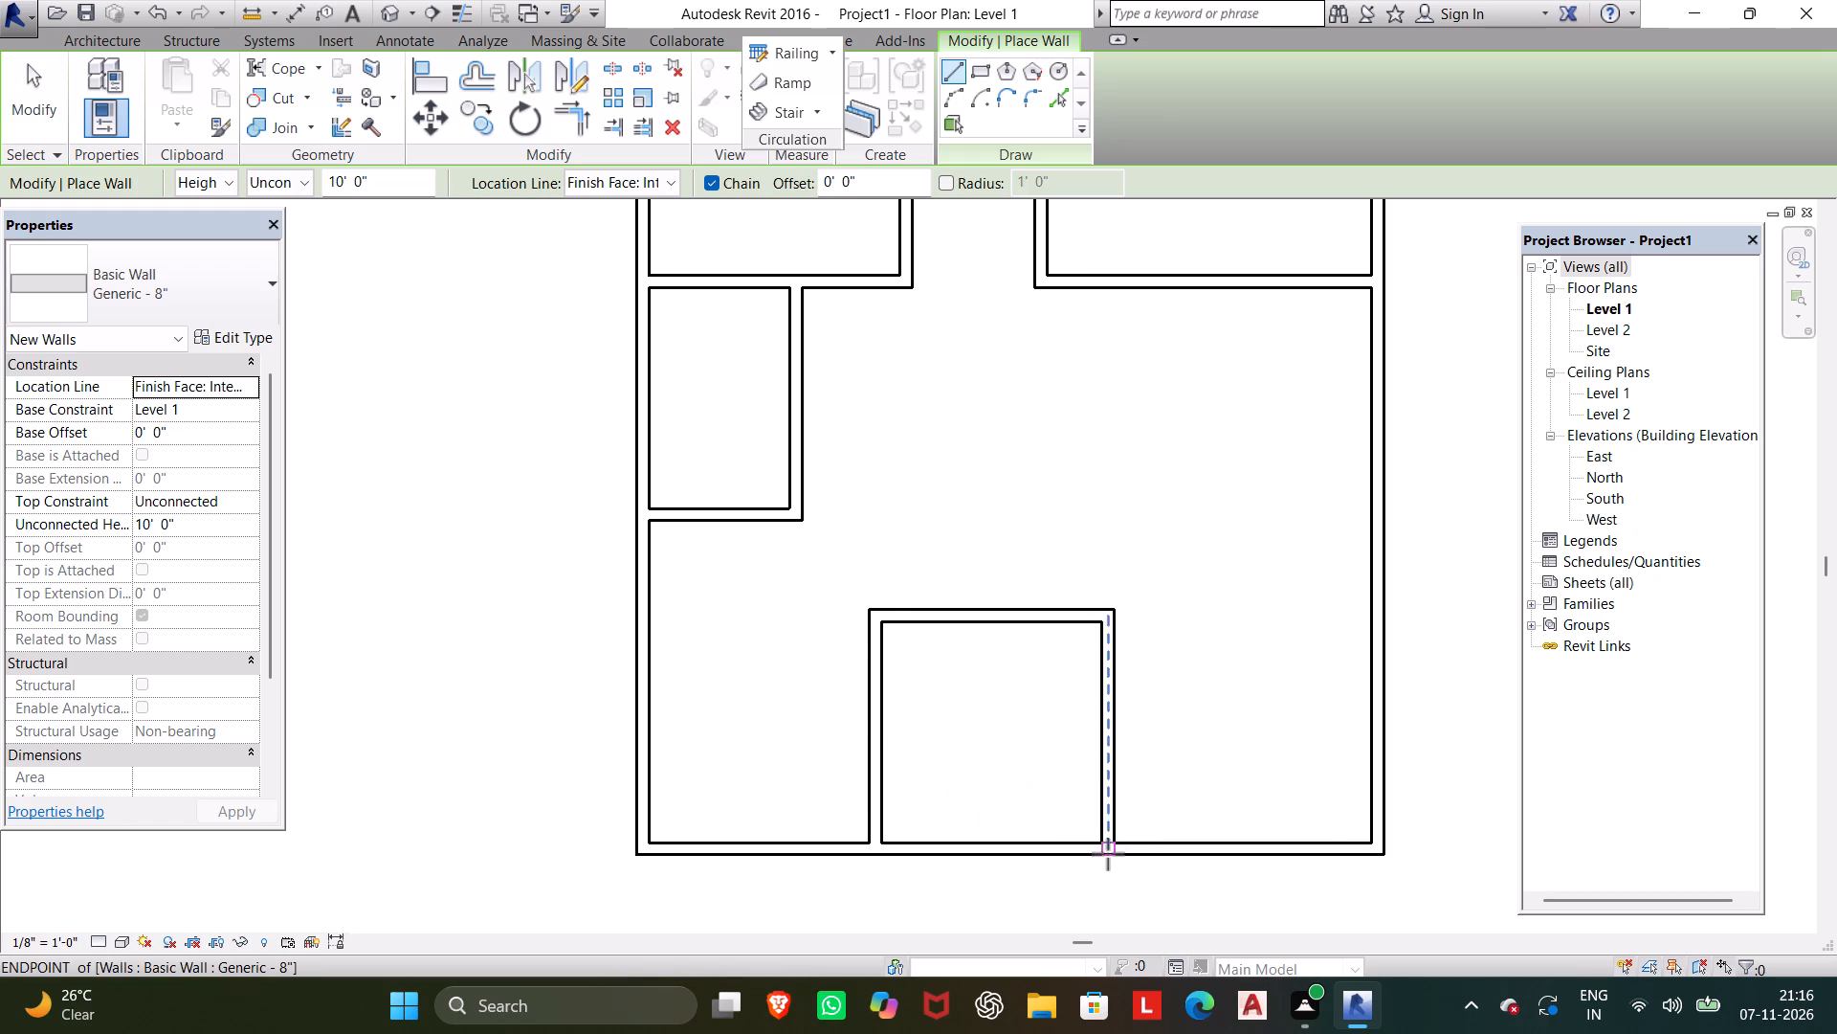
{"action": "type", "text": "5'"}
{"action": "key", "text": "Return"}
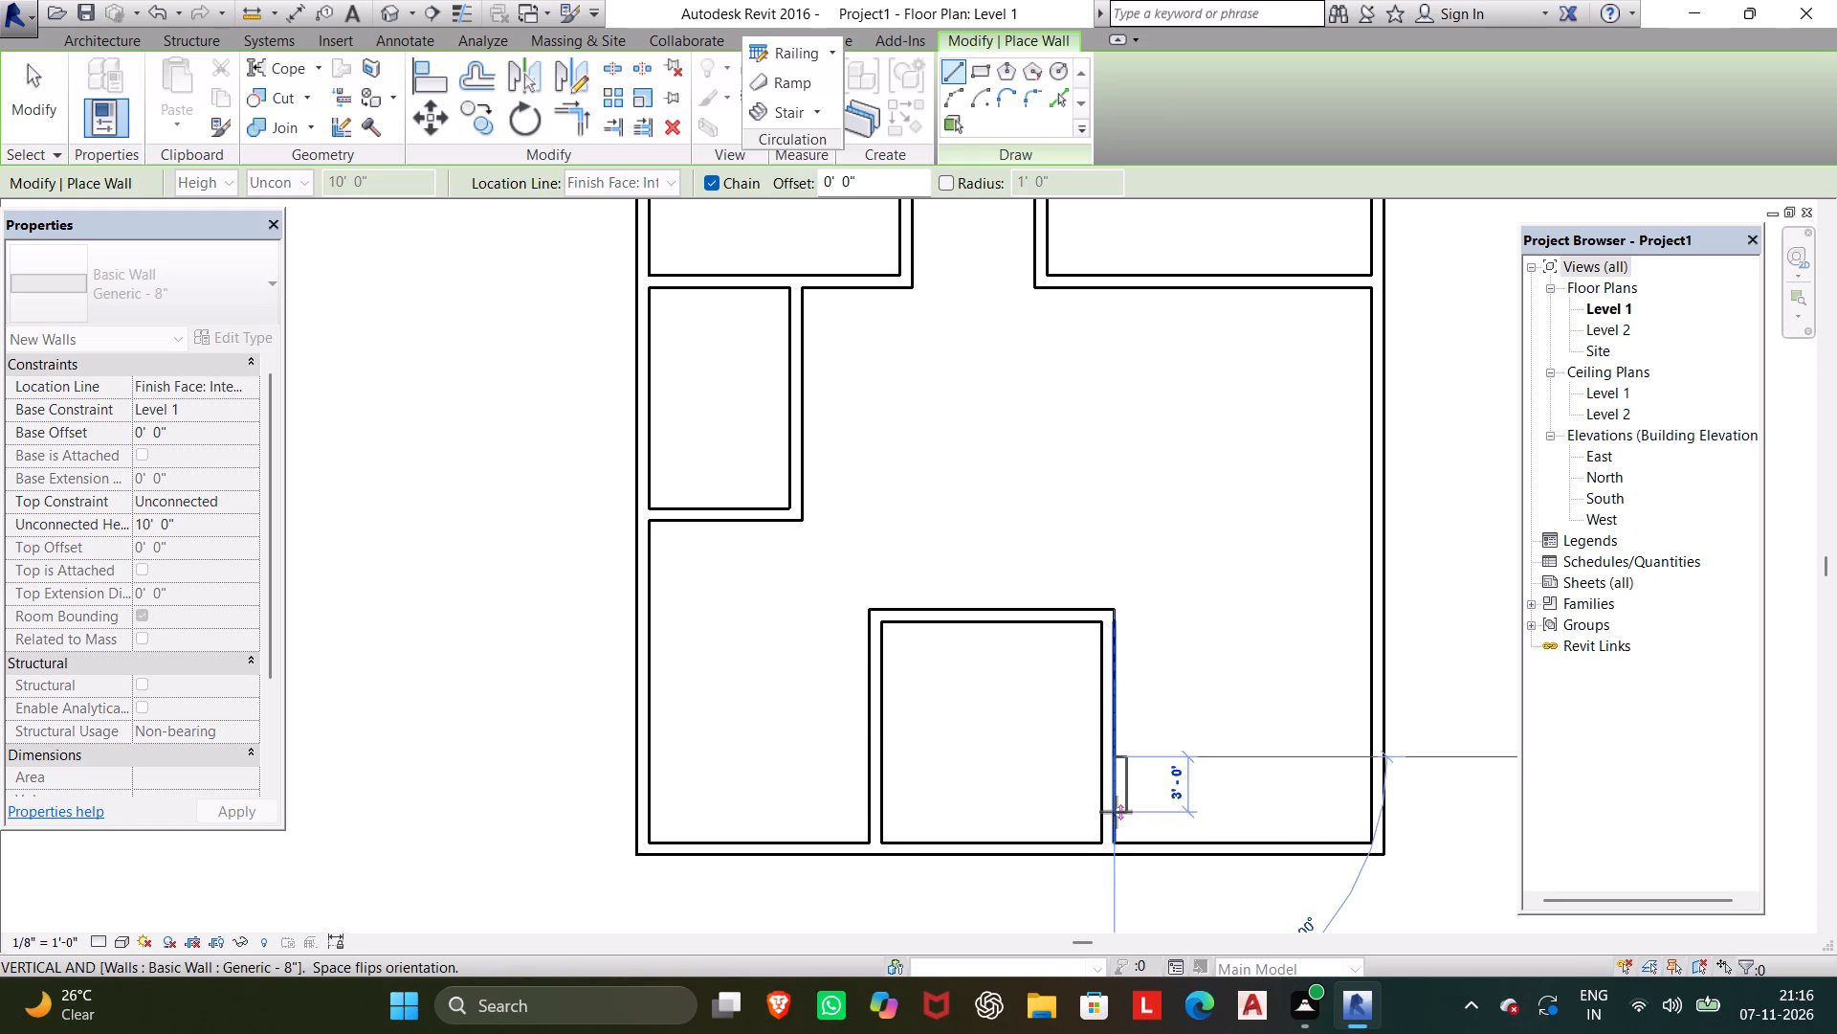
{"action": "left_click", "coordinate": [1370, 745]}
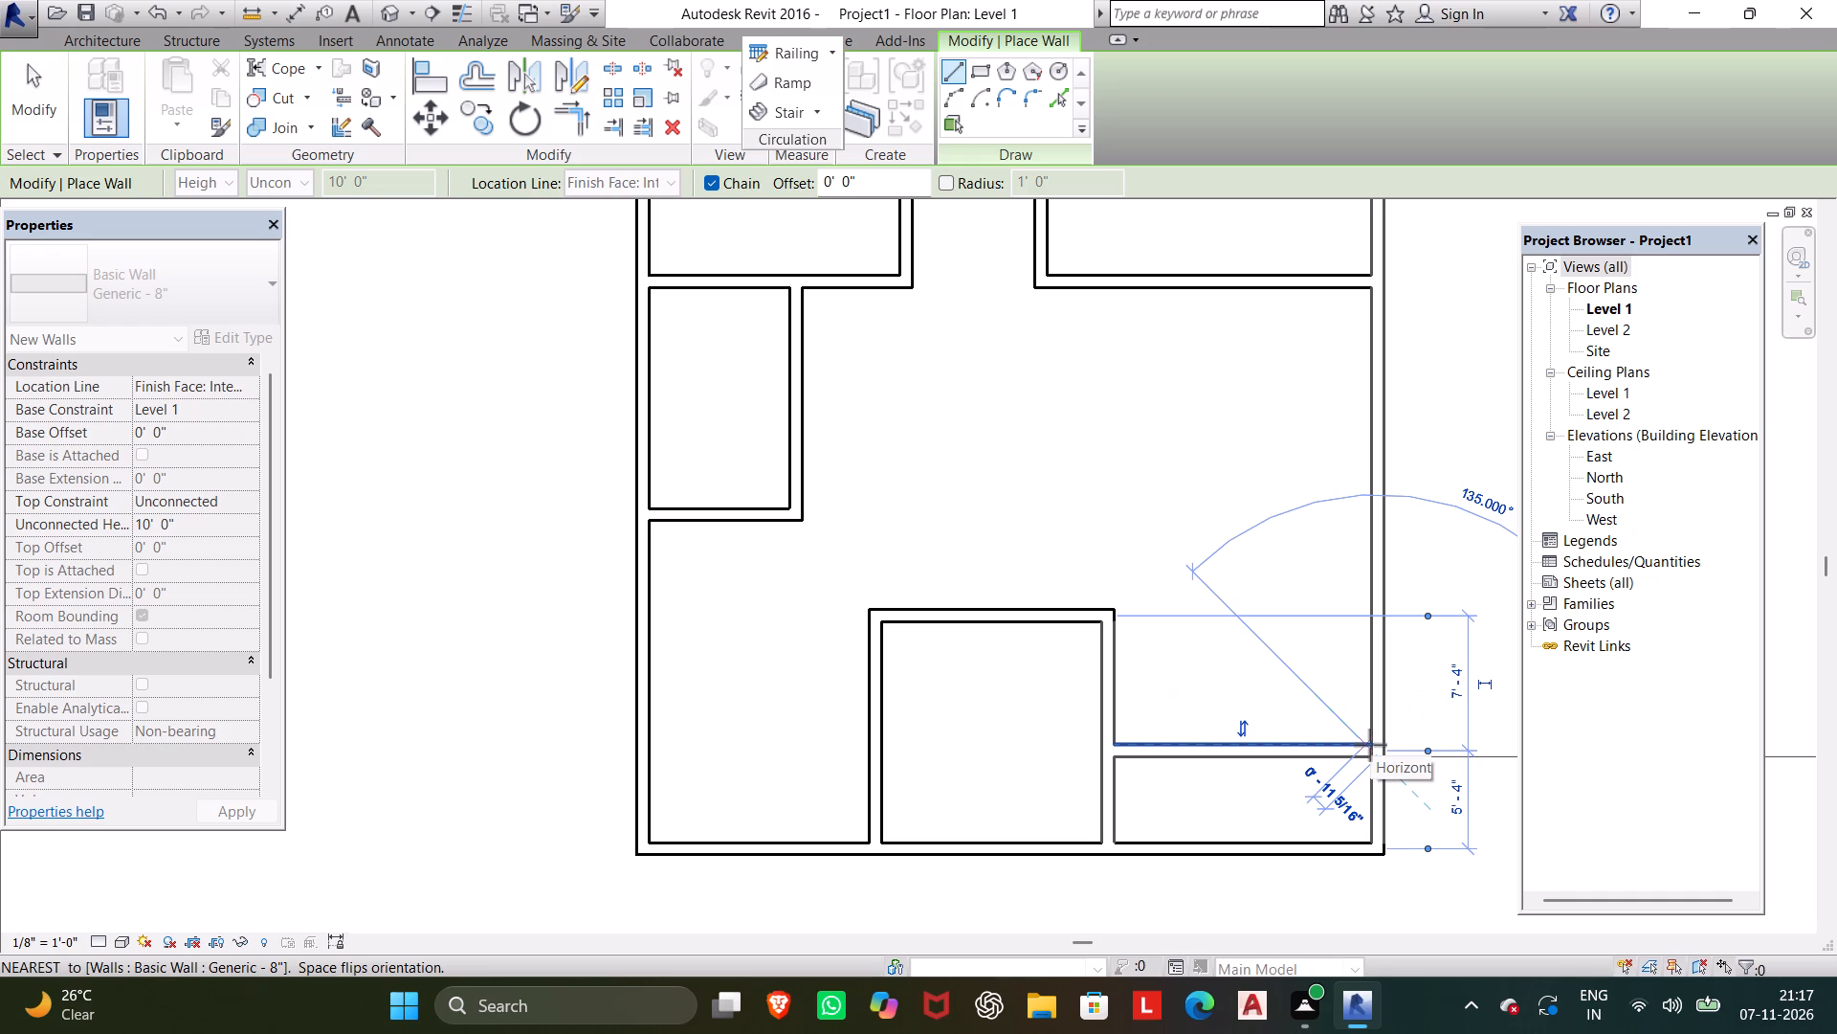
{"action": "key", "text": "Escape"}
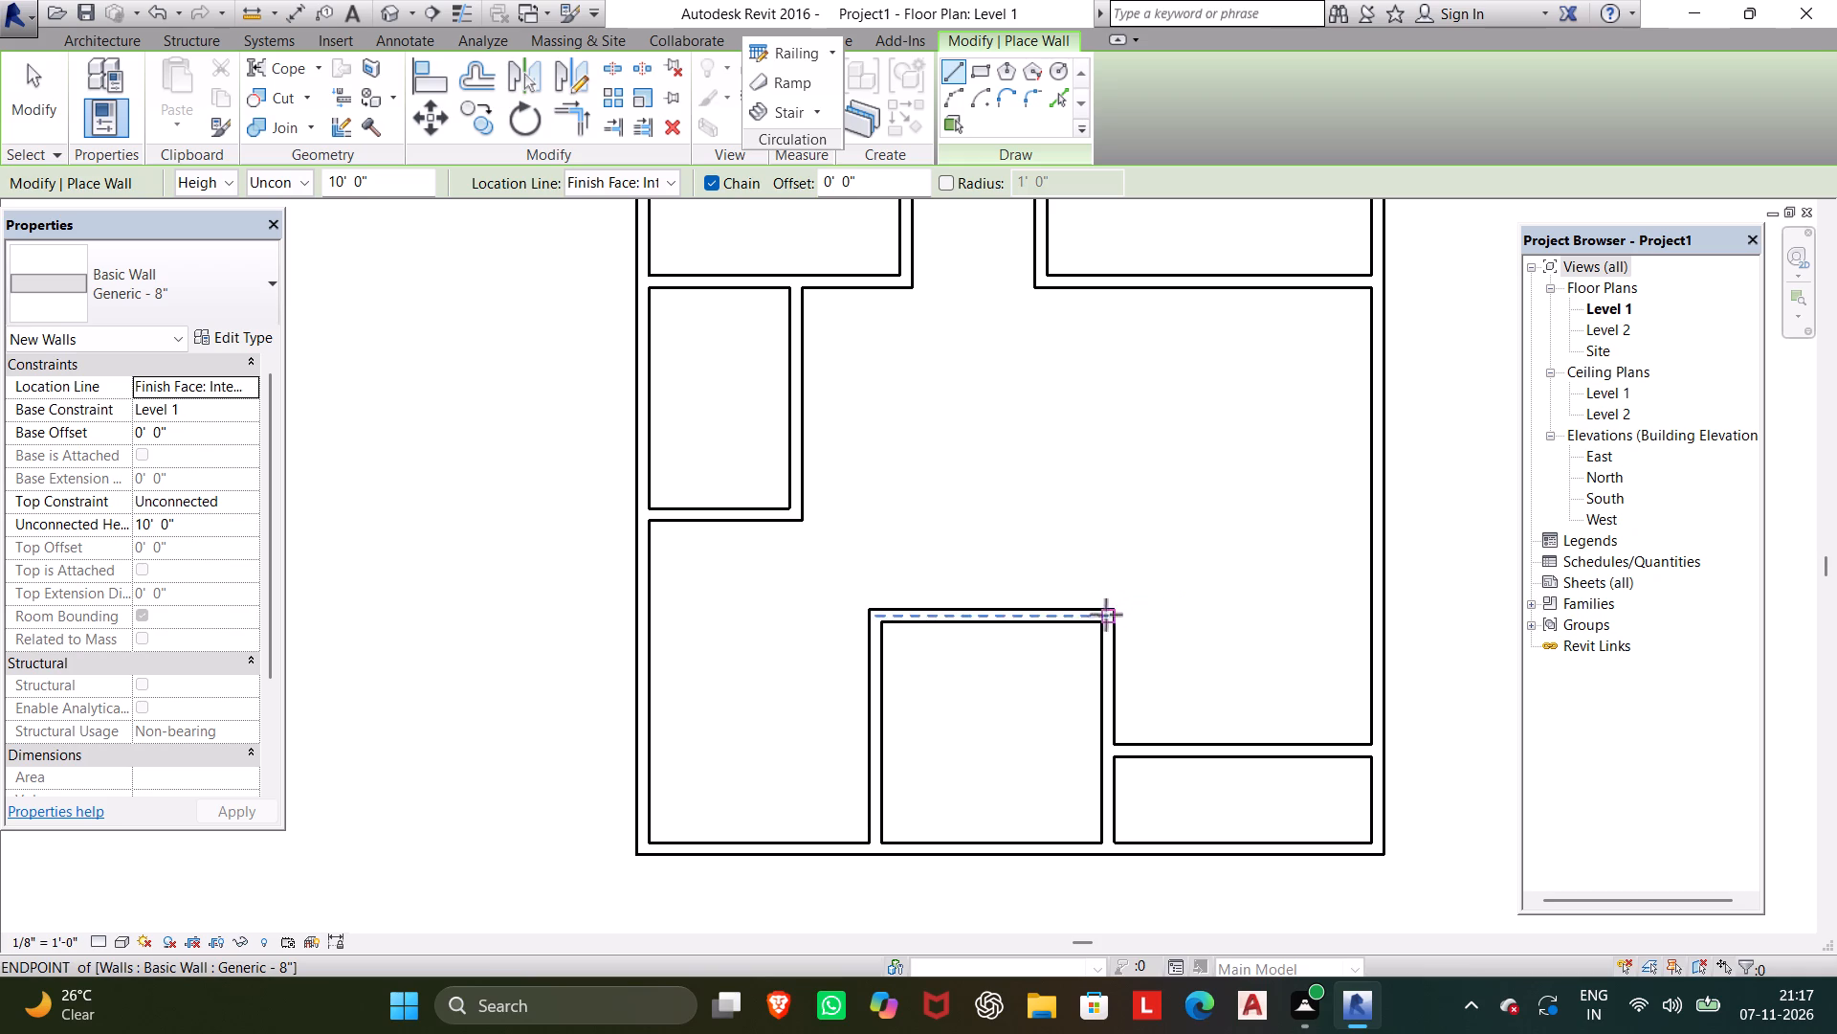
Draw a wall from the 12' room's northeast corner straight north to the horizontal wall below the northeast room.
{"action": "scroll", "coordinate": [1104, 618], "scroll_direction": "up", "scroll_amount": 4}
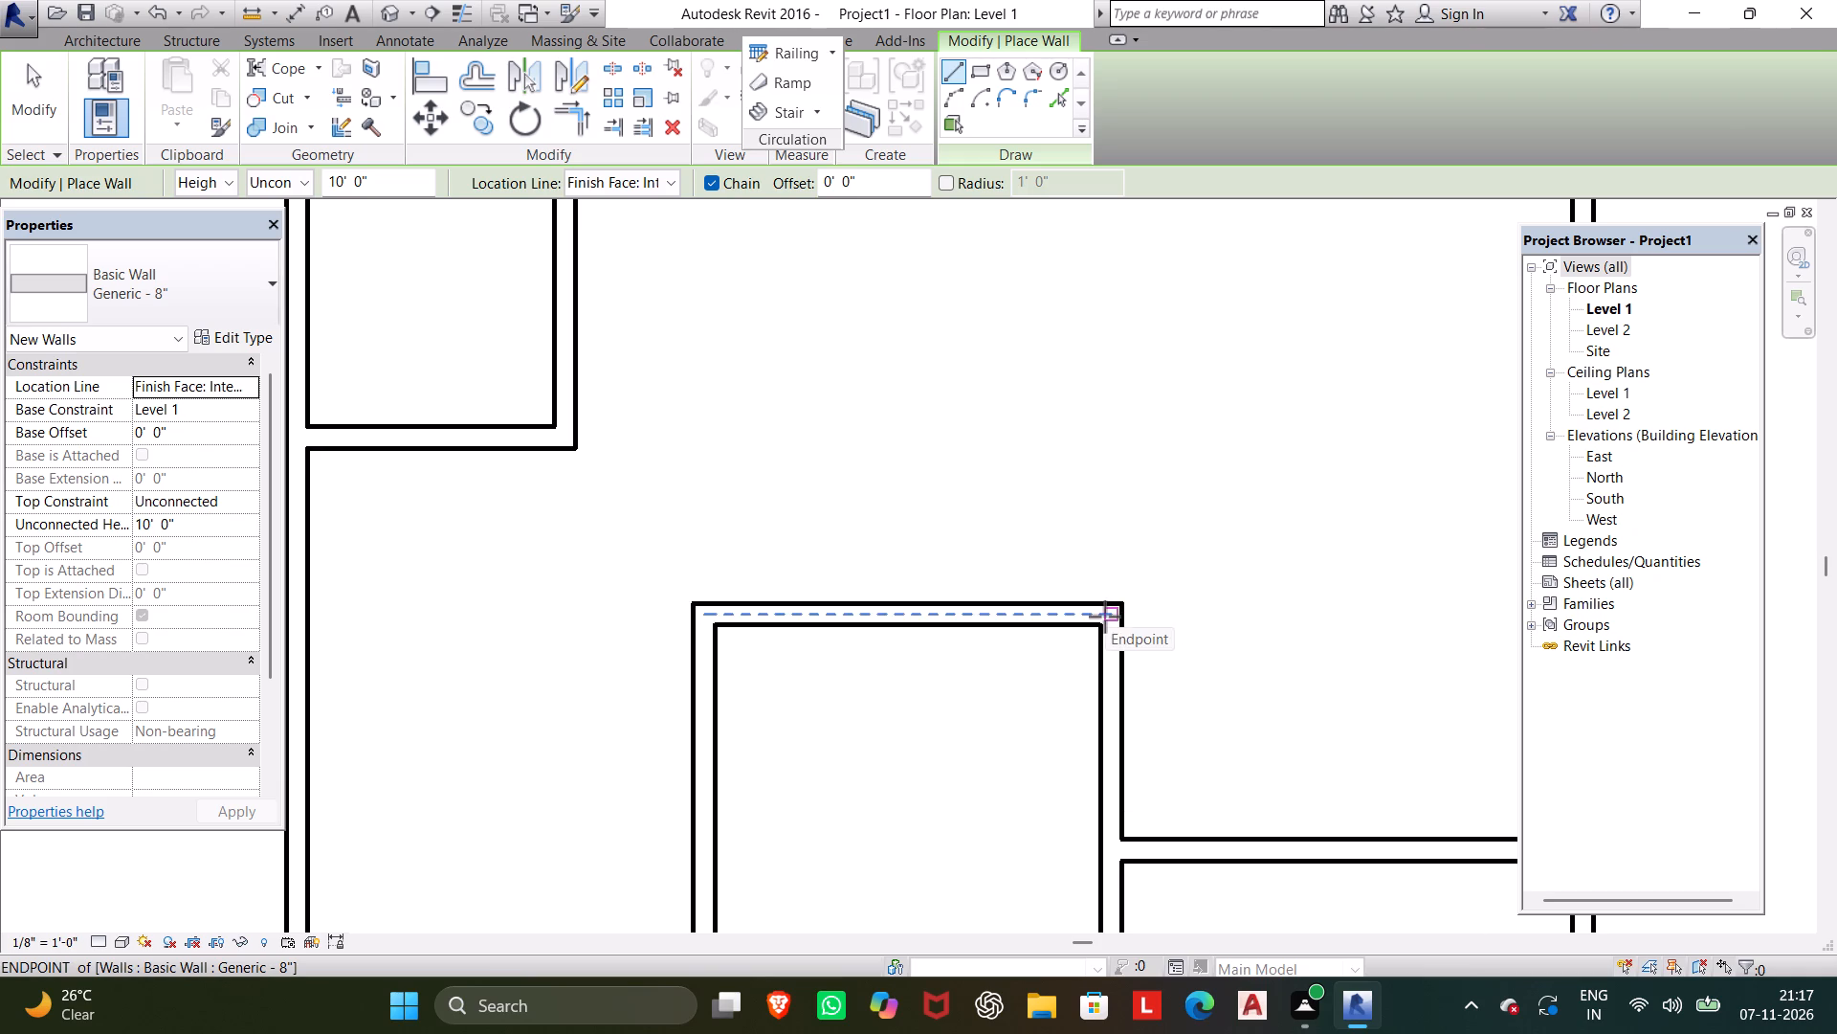
{"action": "left_click", "coordinate": [1105, 617]}
{"action": "key", "text": "Escape"}
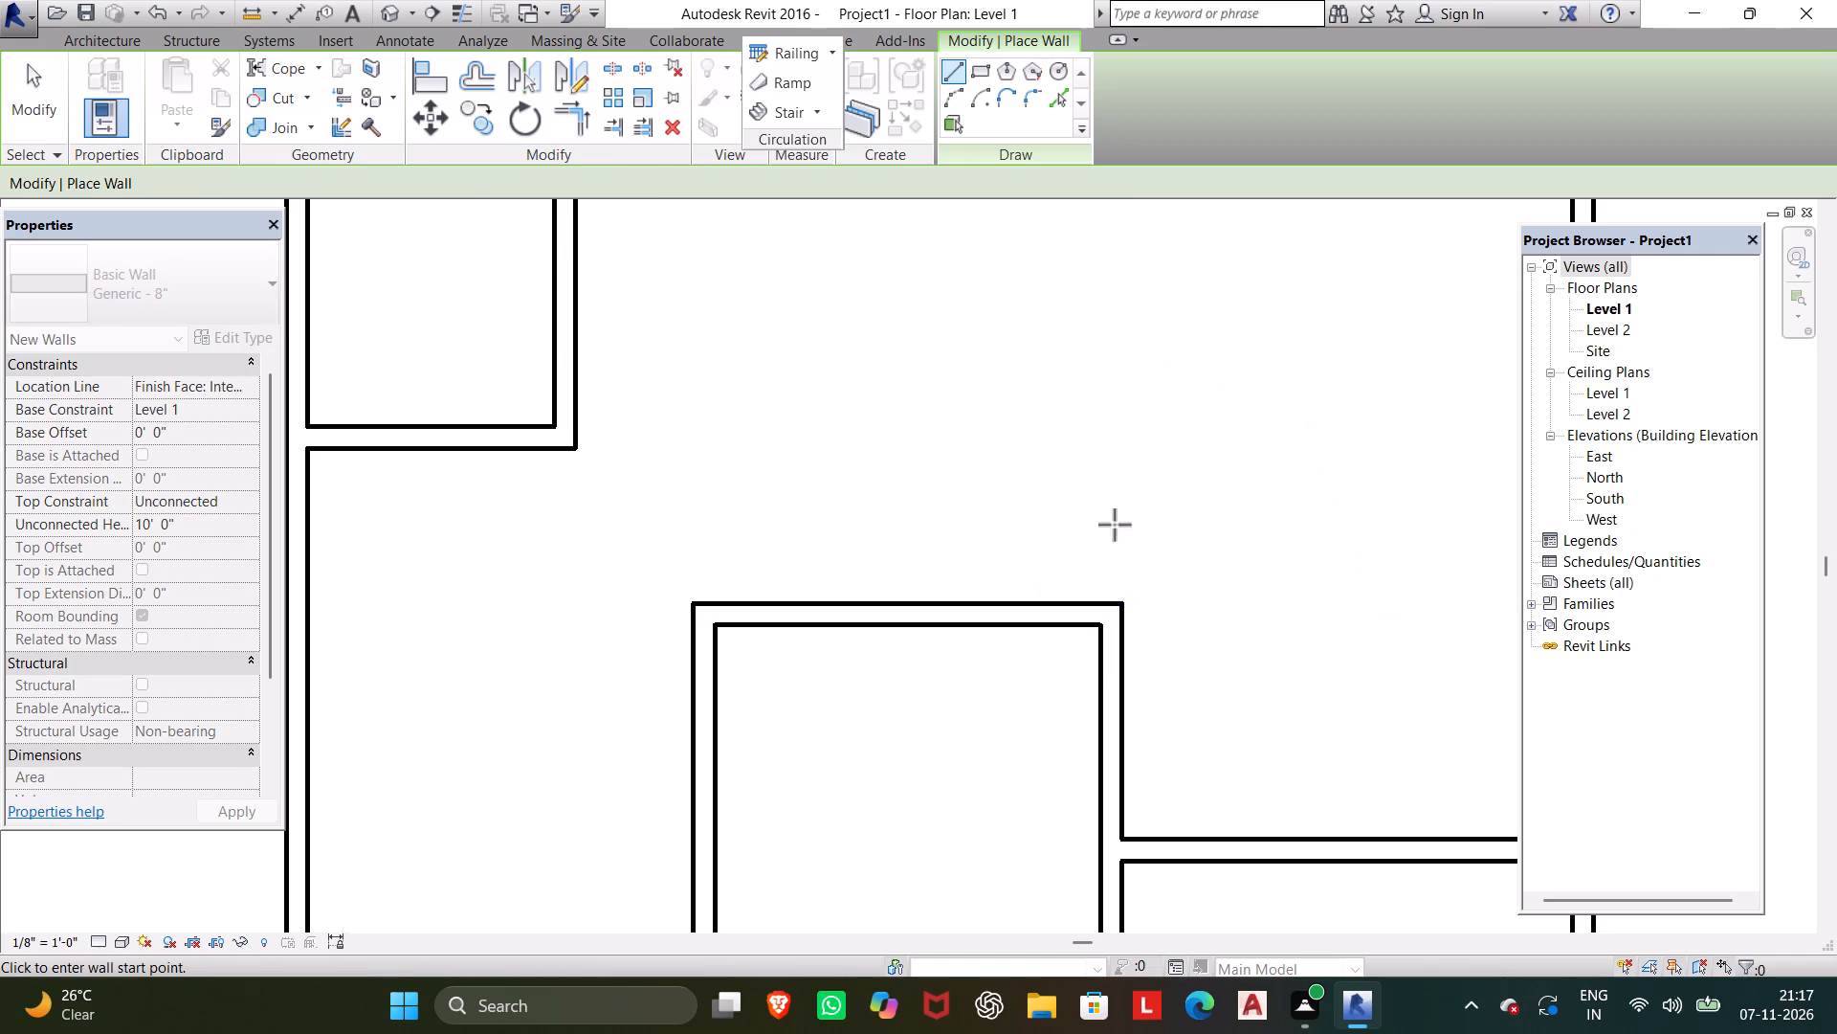
{"action": "left_click", "coordinate": [1123, 595]}
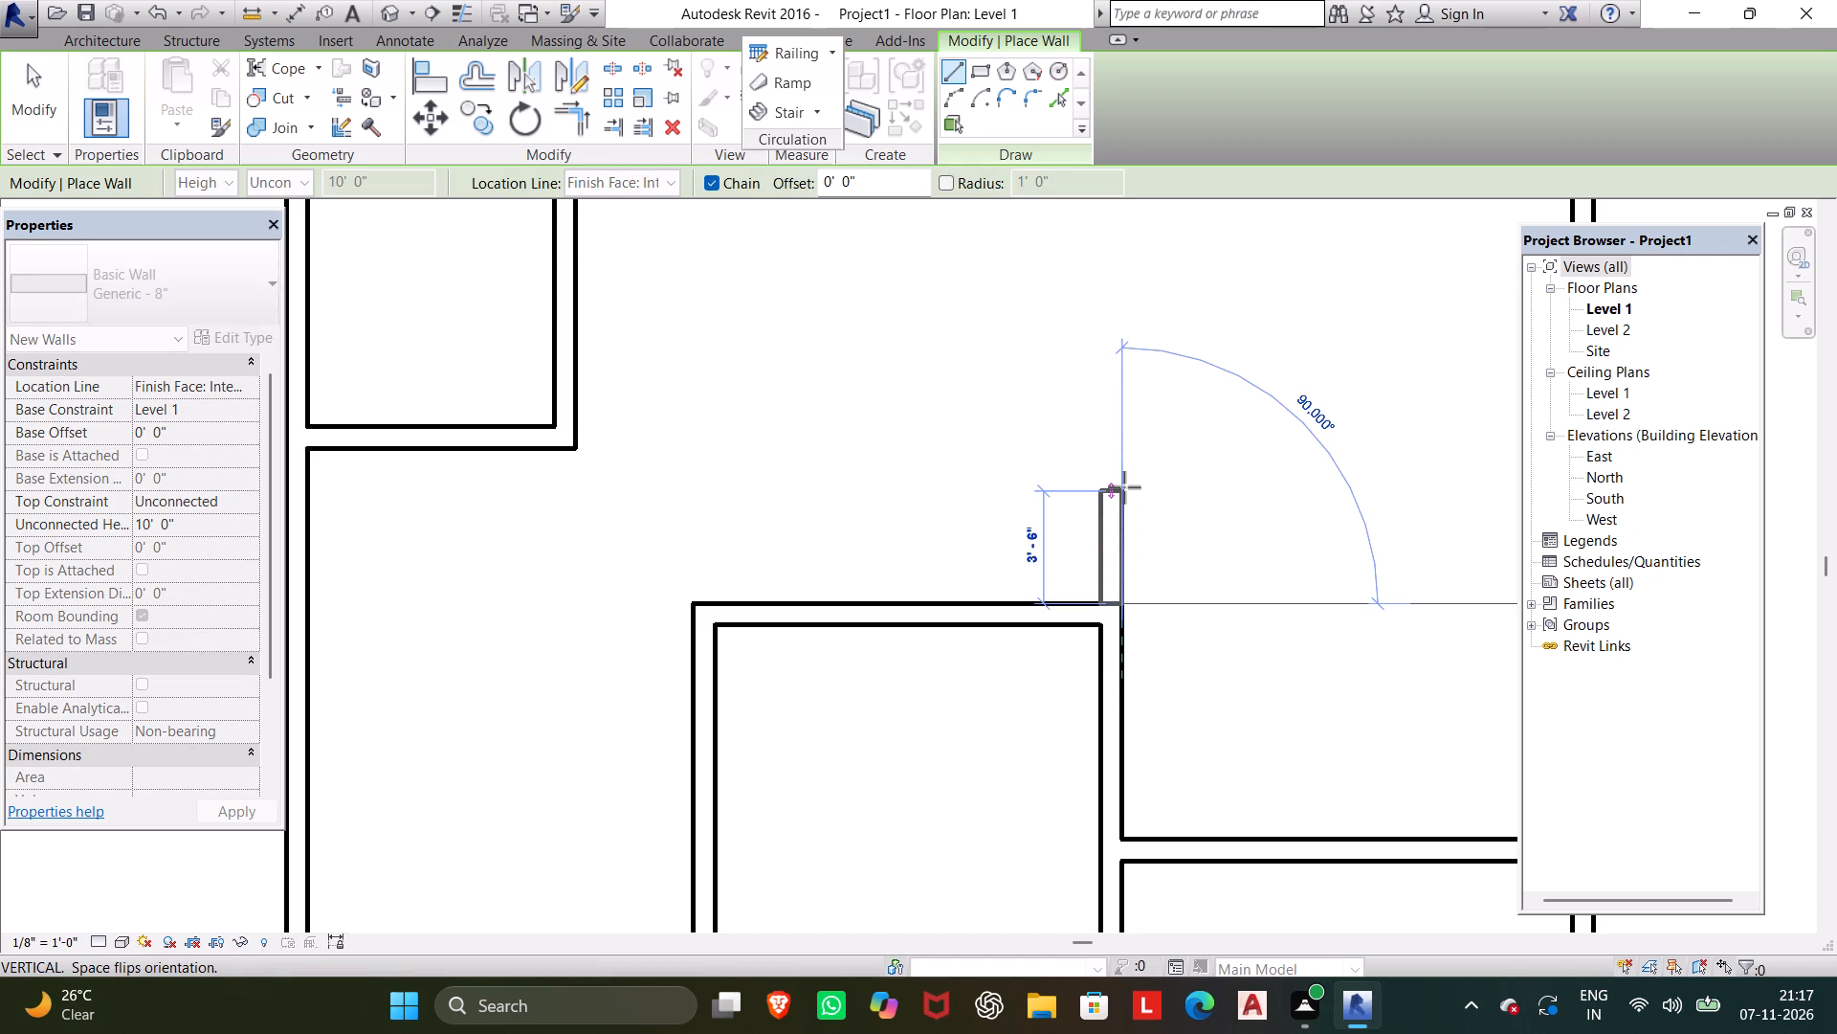
{"action": "scroll", "coordinate": [1124, 487], "scroll_direction": "down", "scroll_amount": 5}
{"action": "middle_click_drag", "start_coordinate": [1124, 487], "coordinate": [1115, 557]}
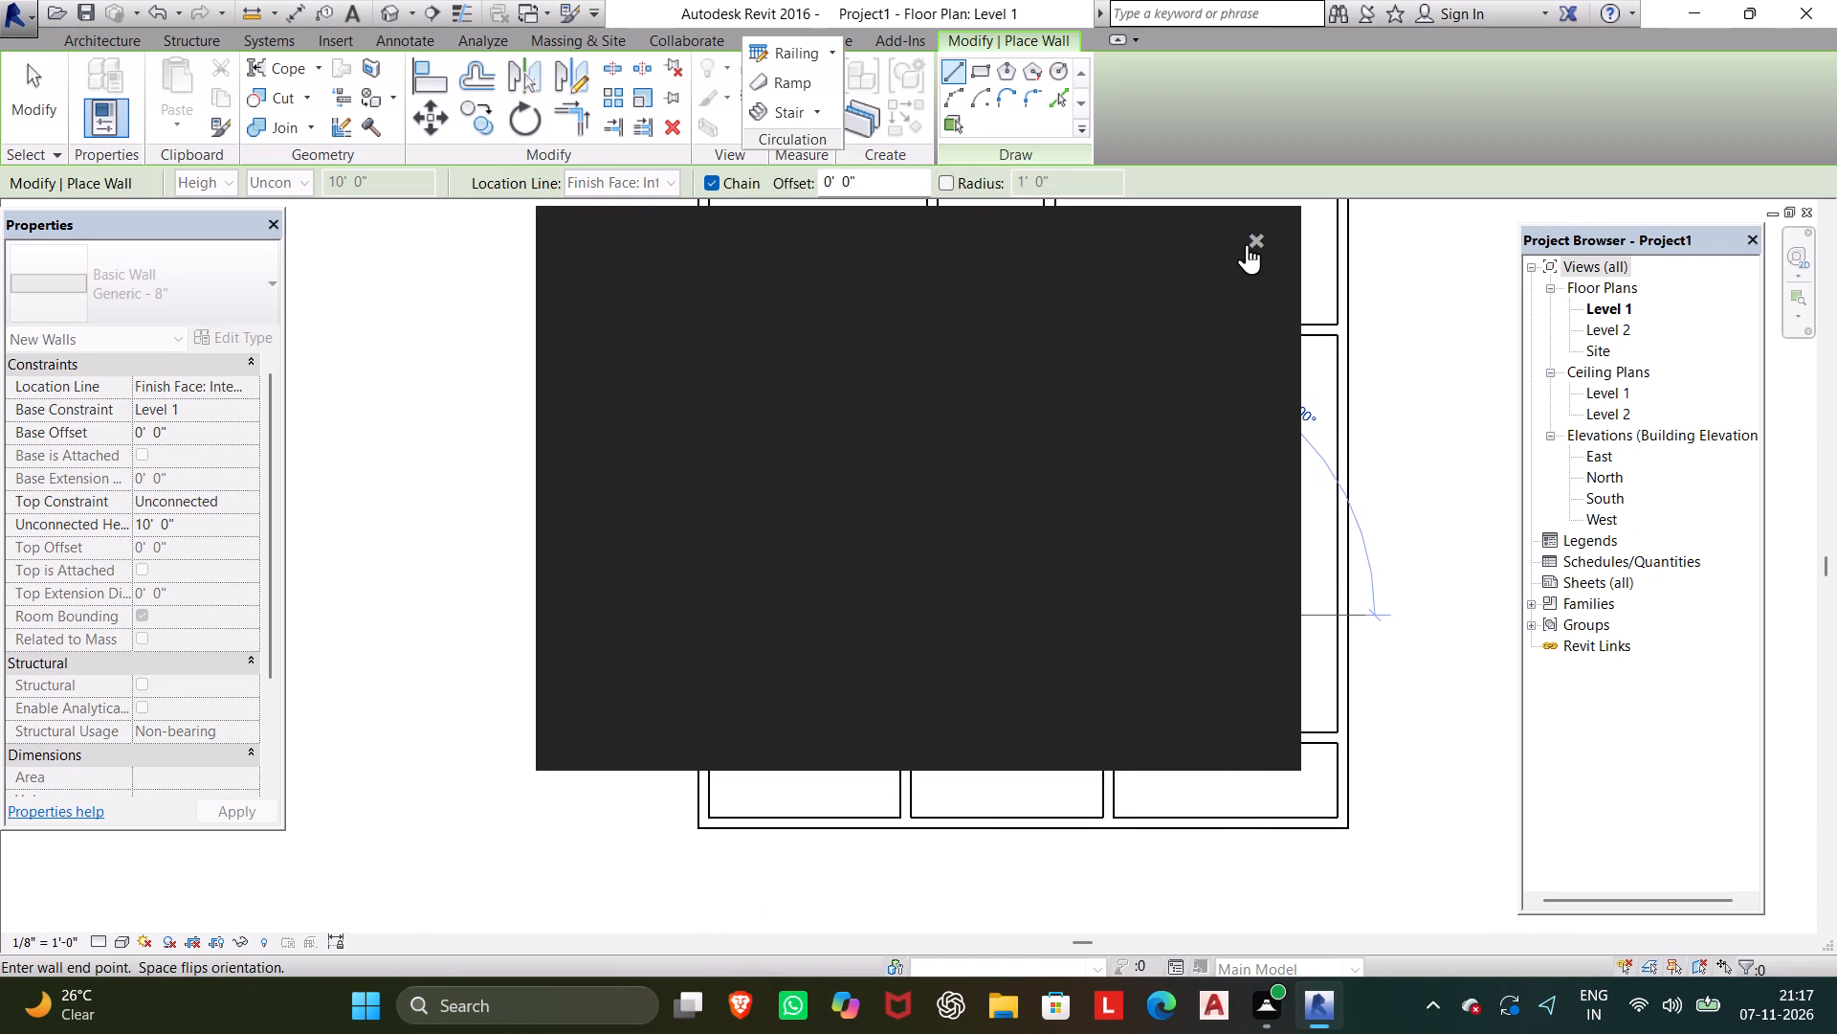
{"action": "left_click", "coordinate": [1253, 243]}
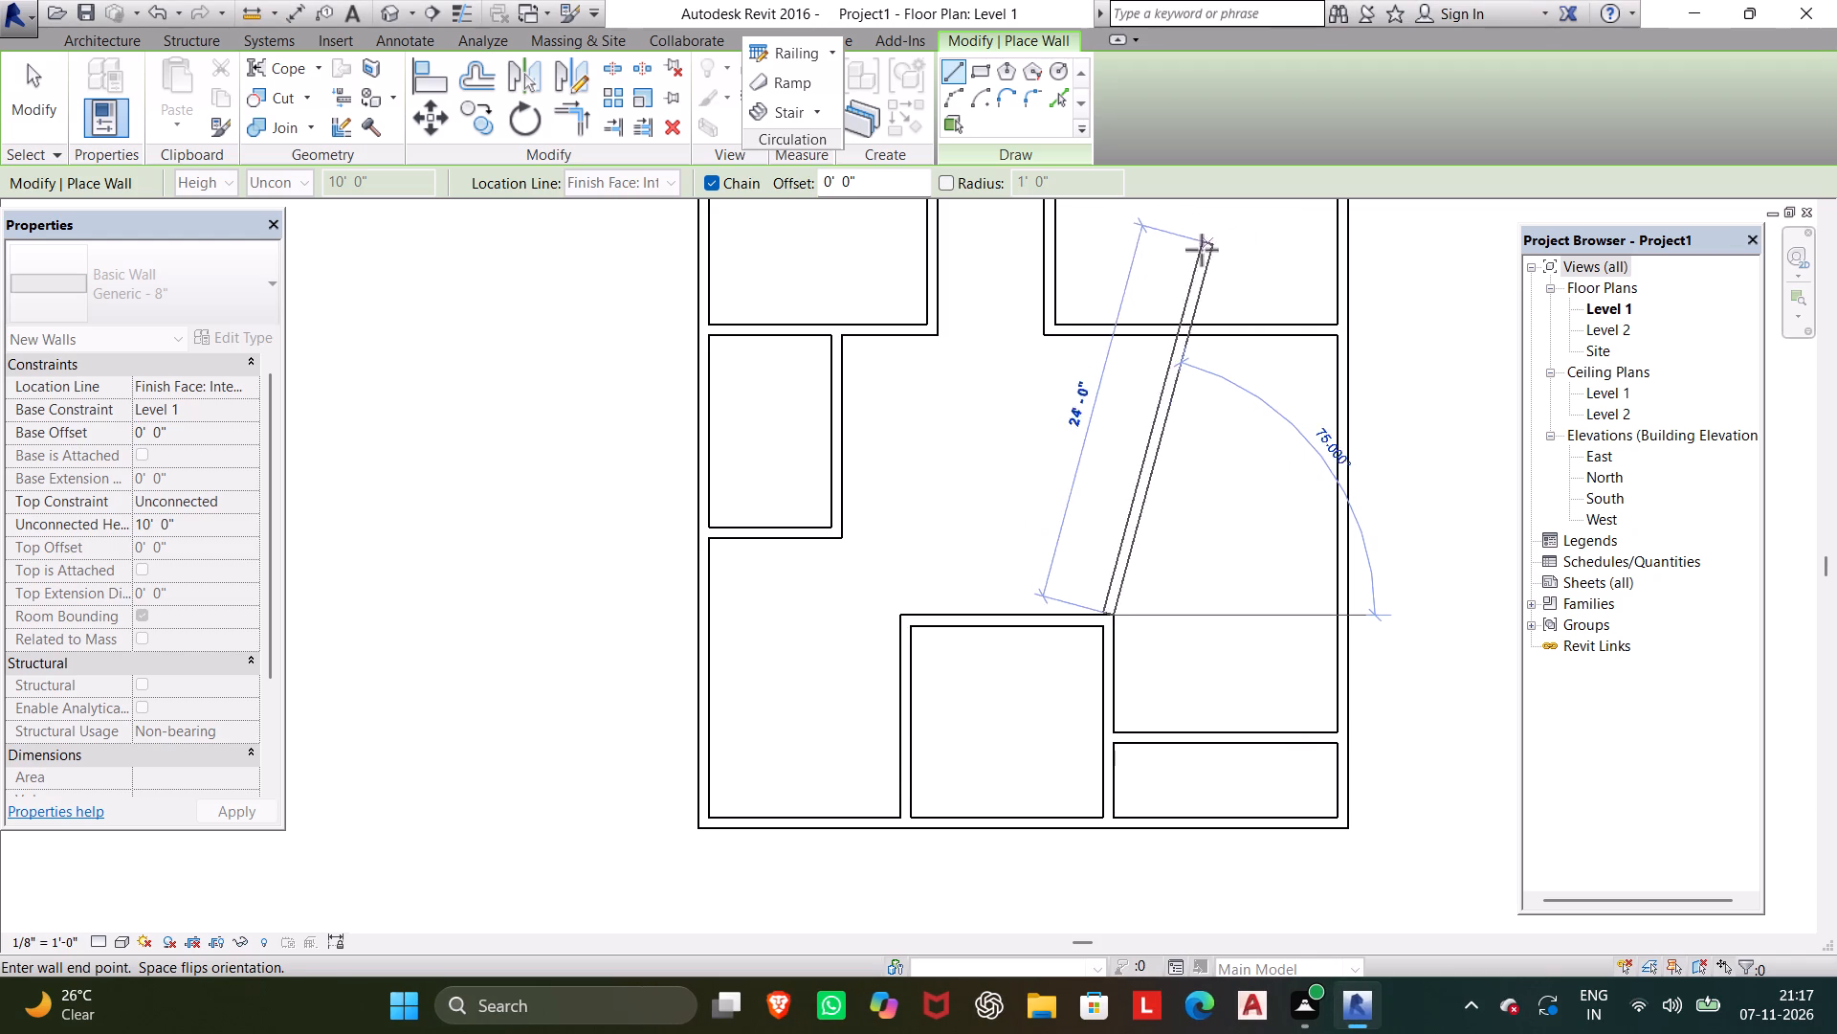
{"action": "left_click", "coordinate": [1108, 338]}
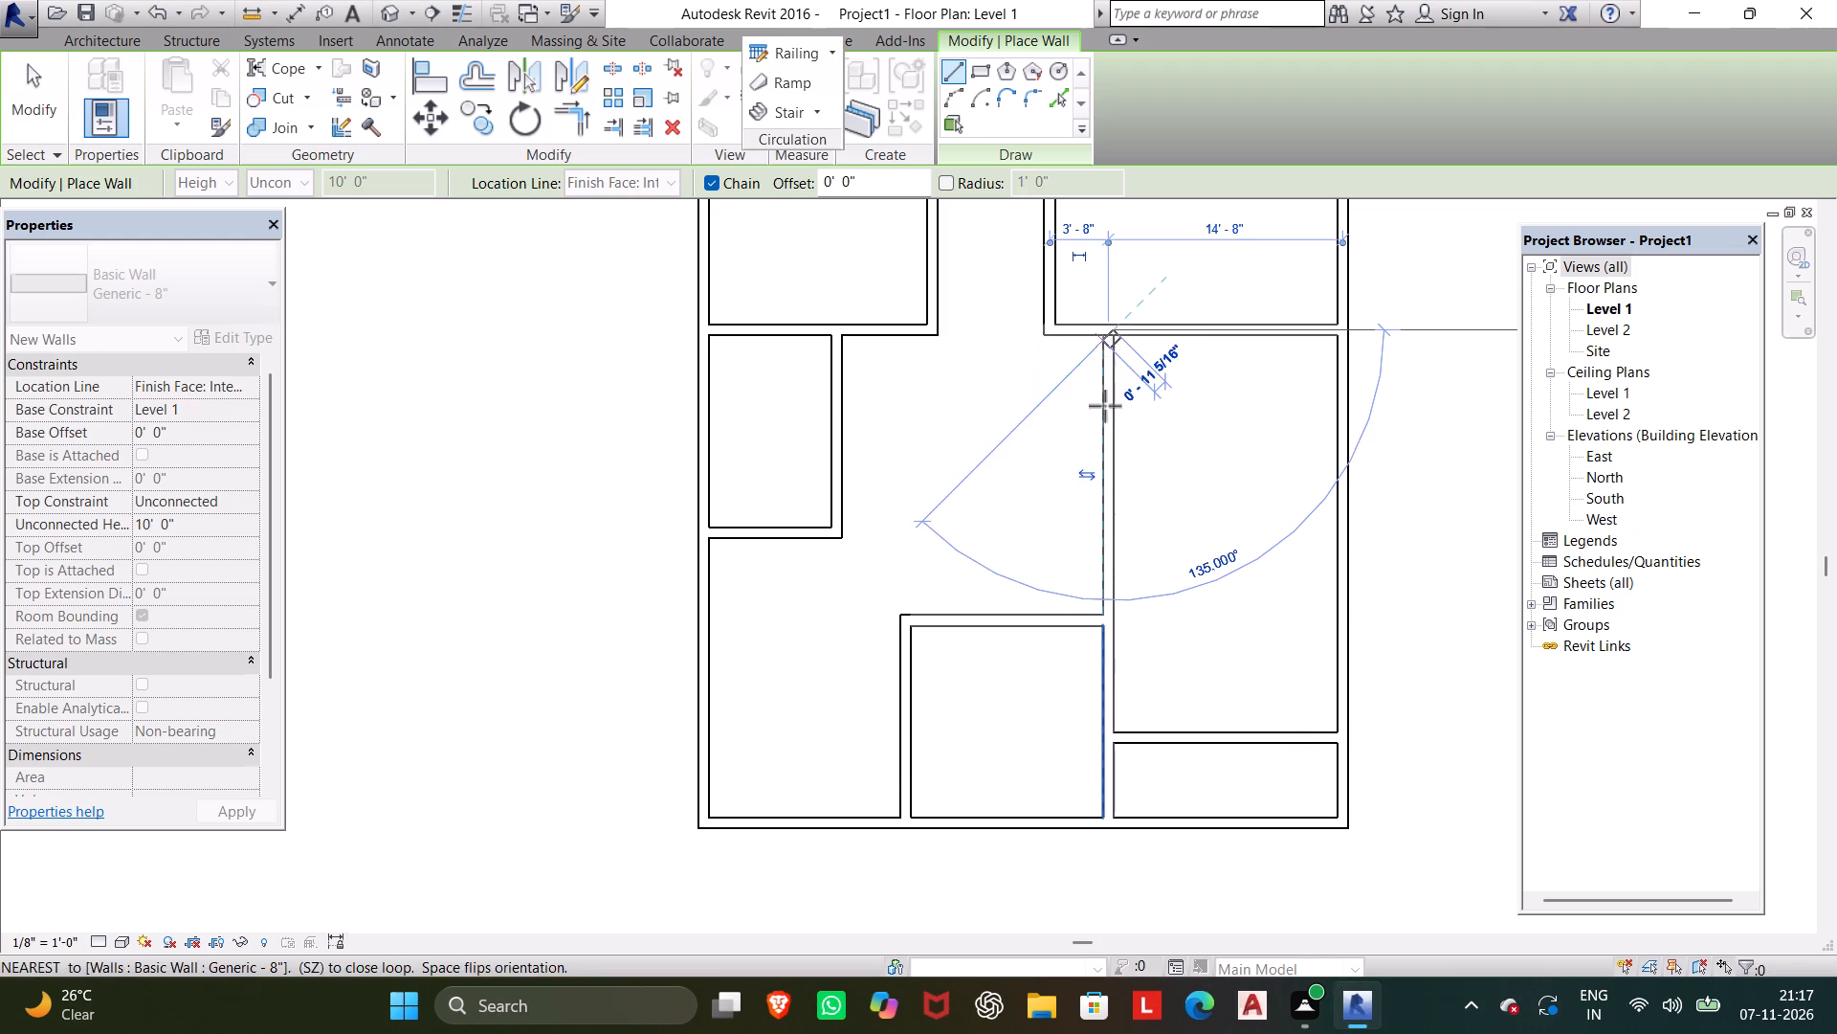
{"action": "key", "text": "Escape"}
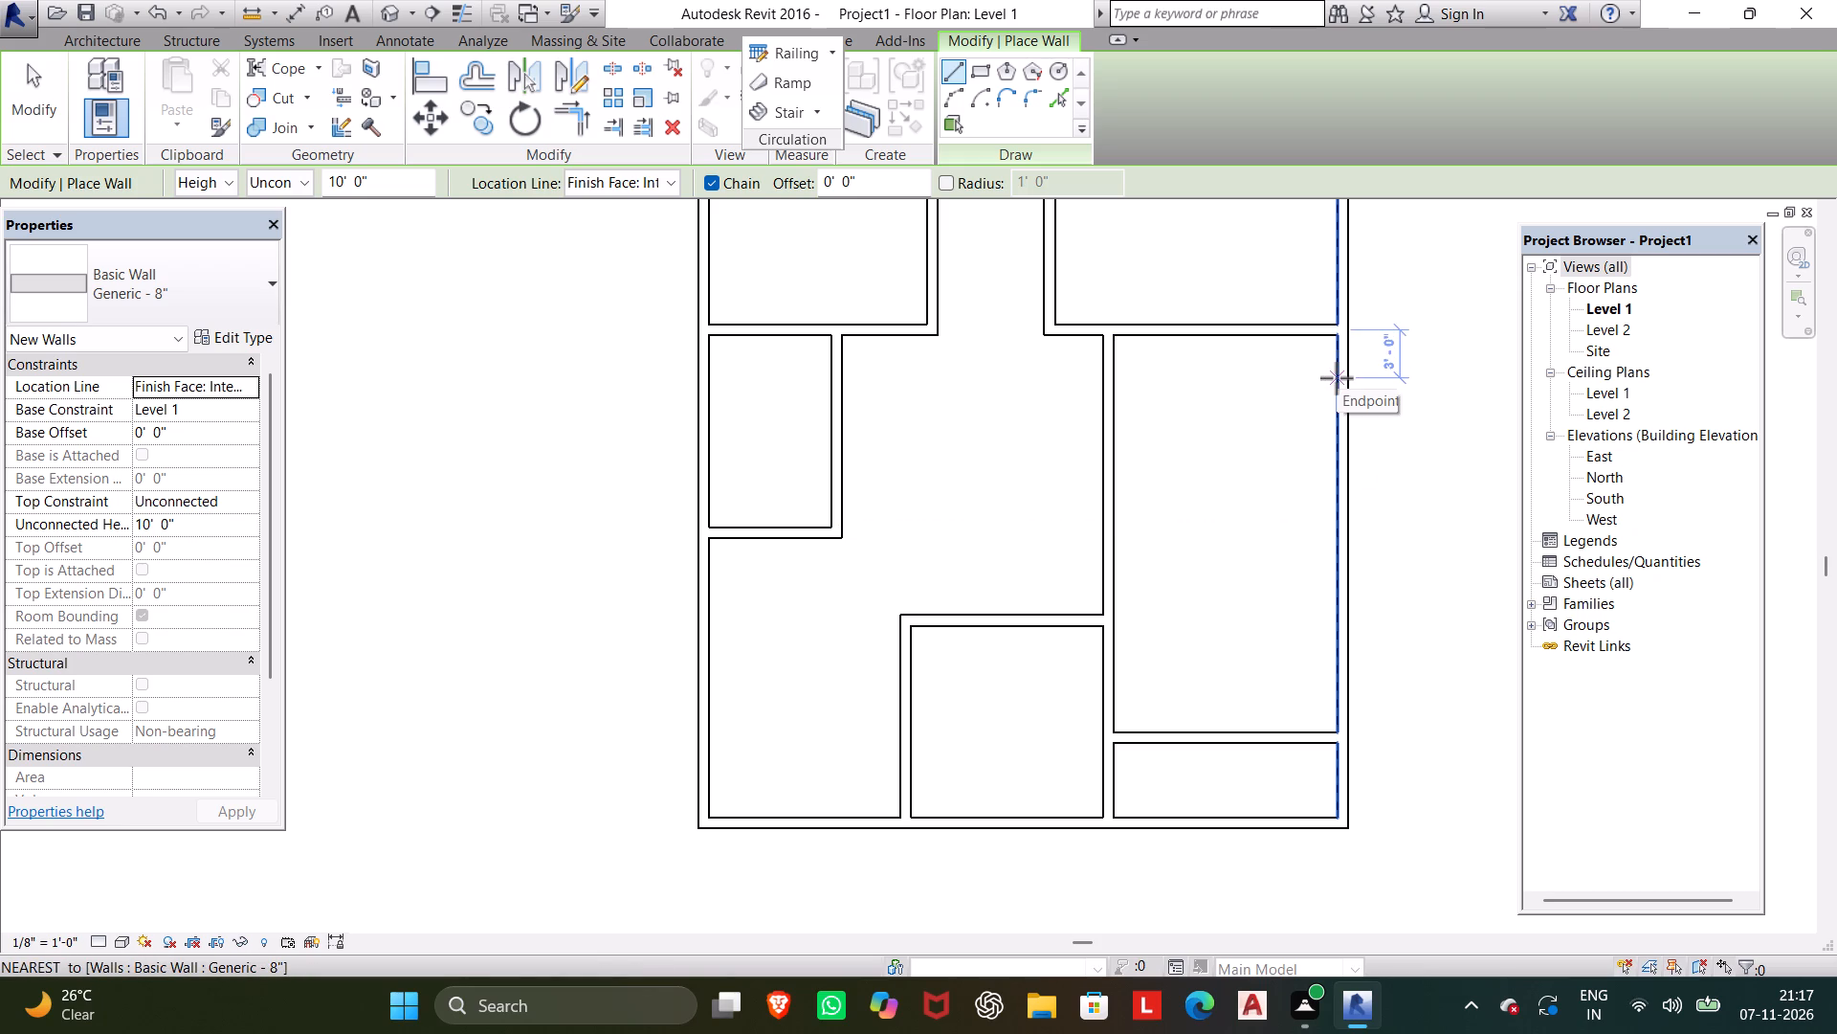
Draw a horizontal partition from the east exterior wall, 13' south of the wall above, west to the new vertical wall.
{"action": "type", "text": "13'"}
{"action": "key", "text": "Return"}
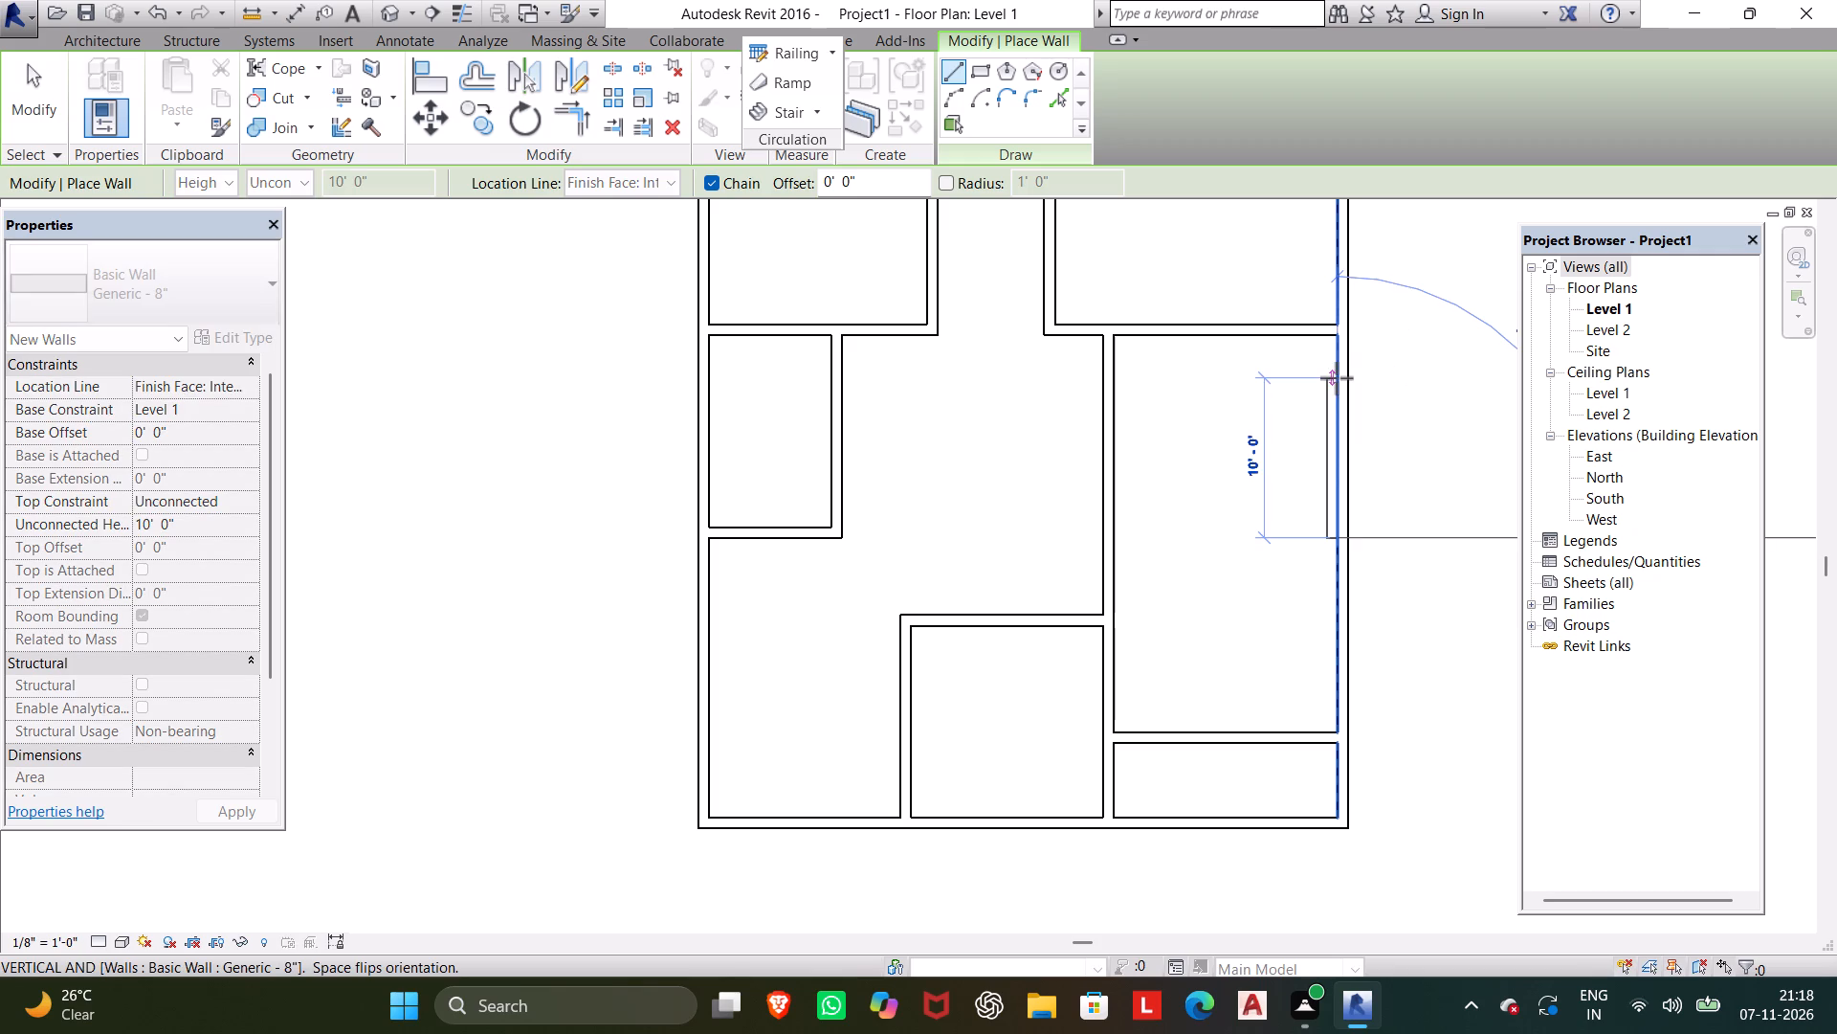
{"action": "left_click", "coordinate": [1110, 539]}
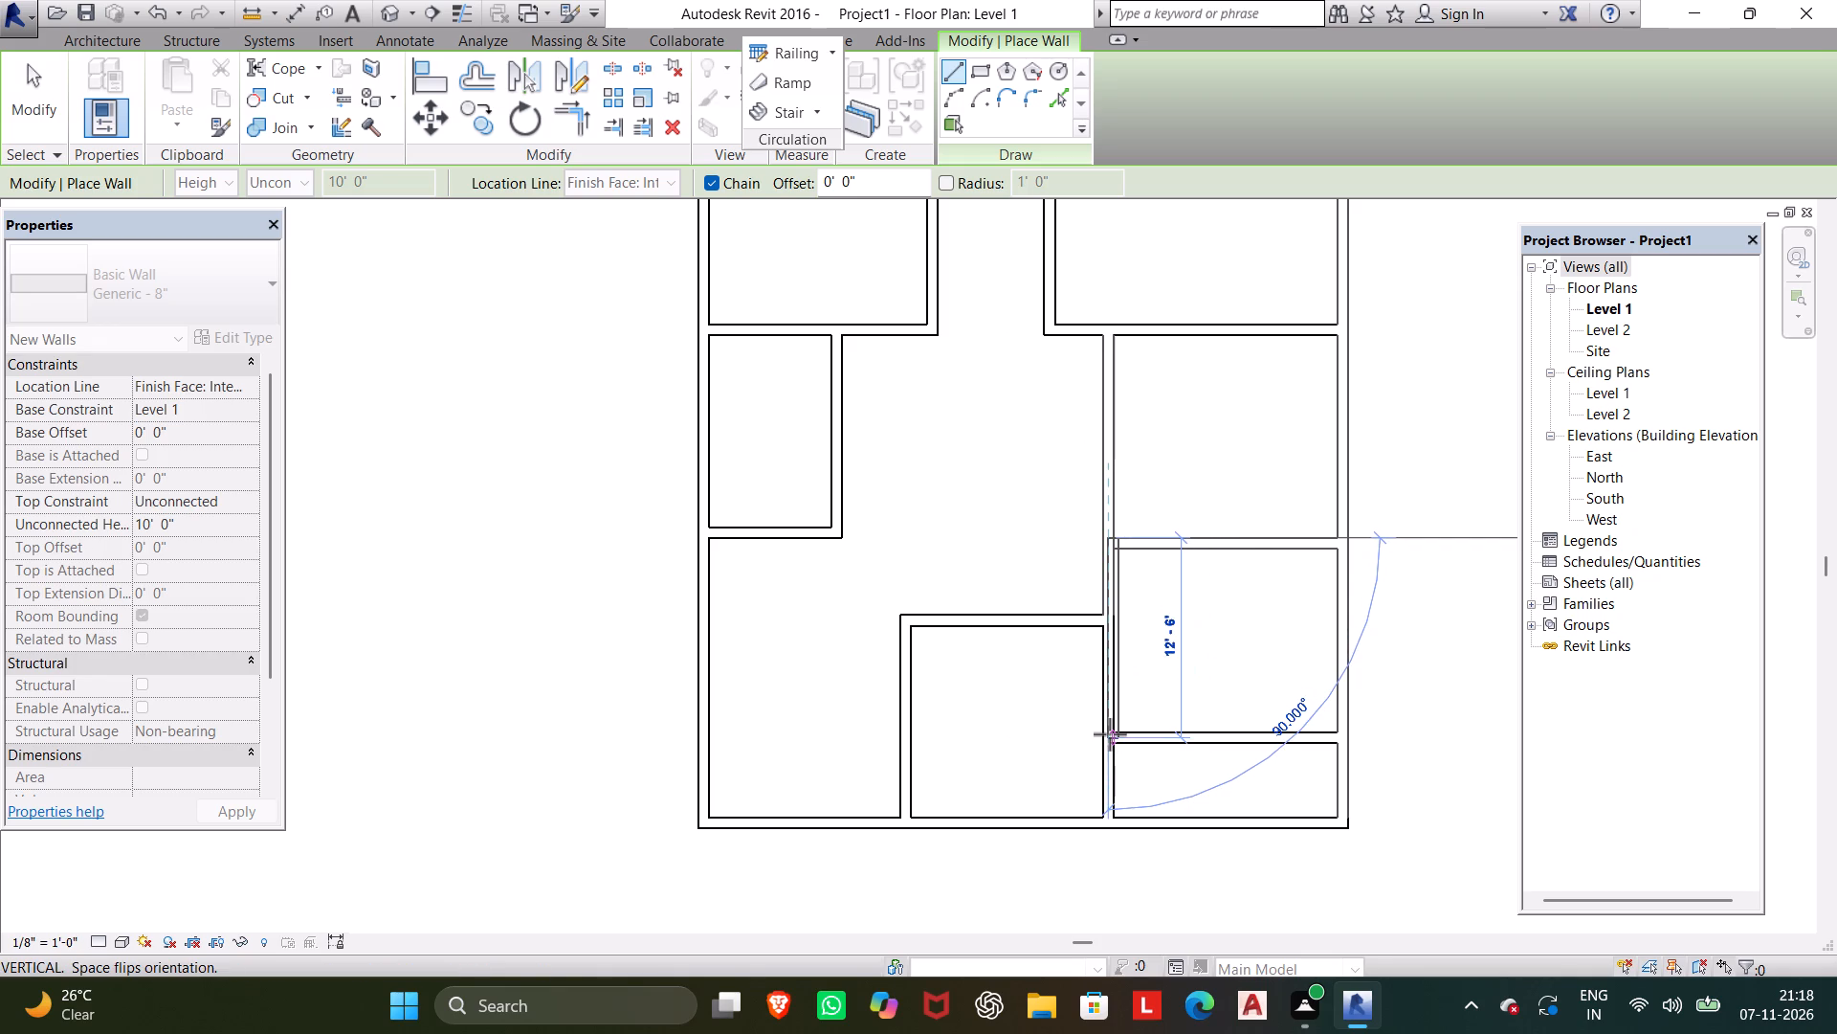
{"action": "key", "text": "Escape"}
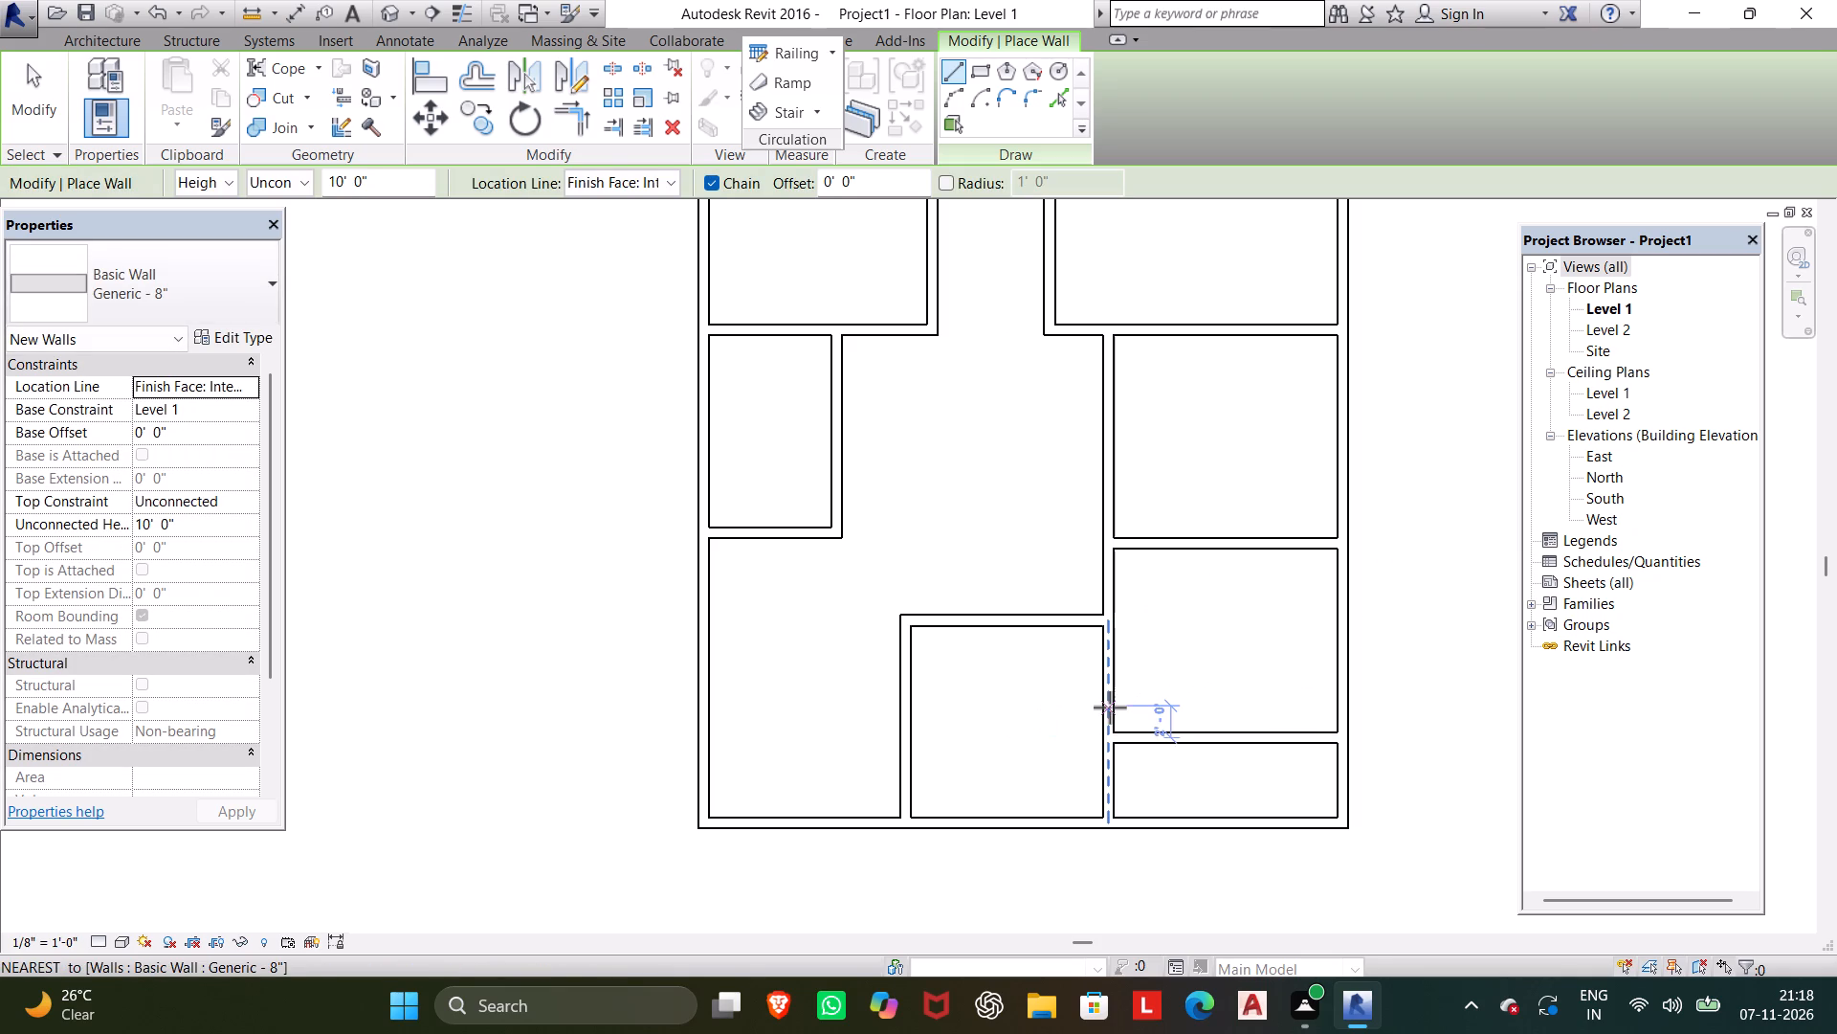
Draw a diagonal wall about 7'-6" long from the small west room's southeast corner to the 12' room's northwest corner.
{"action": "middle_click_drag", "start_coordinate": [1106, 708], "coordinate": [1277, 739]}
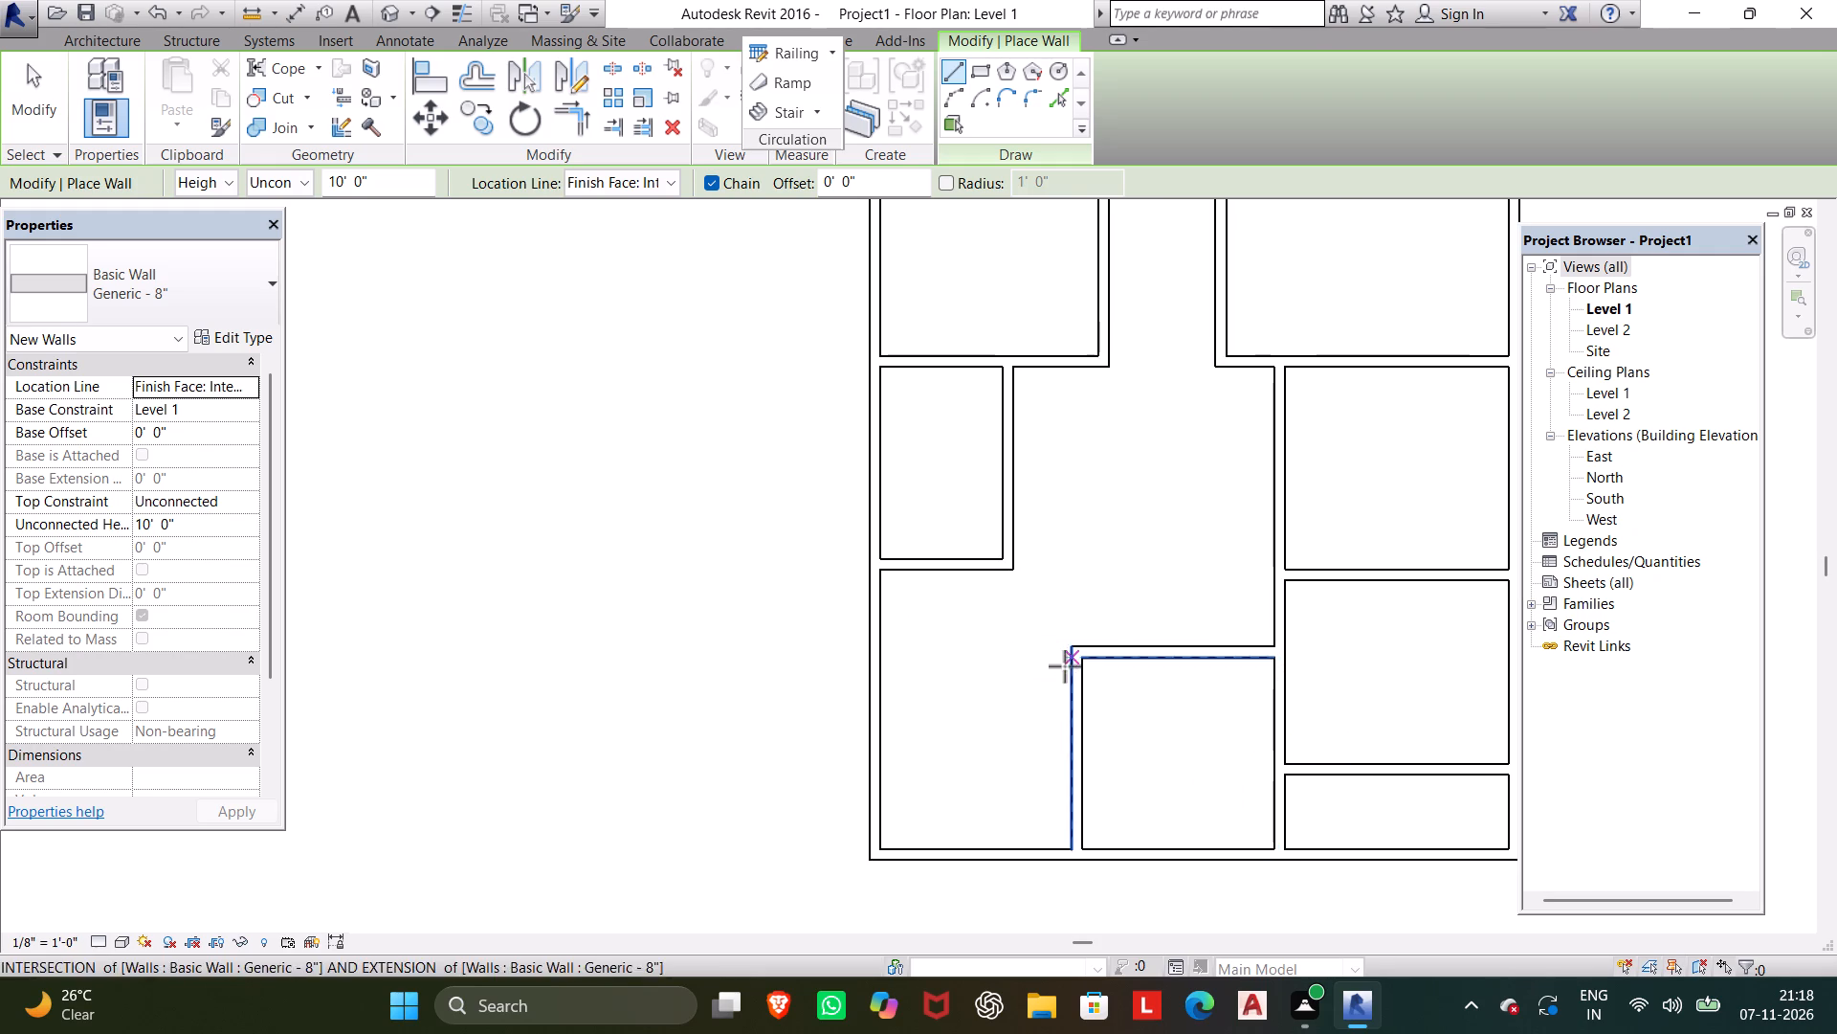
{"action": "left_click", "coordinate": [1005, 564]}
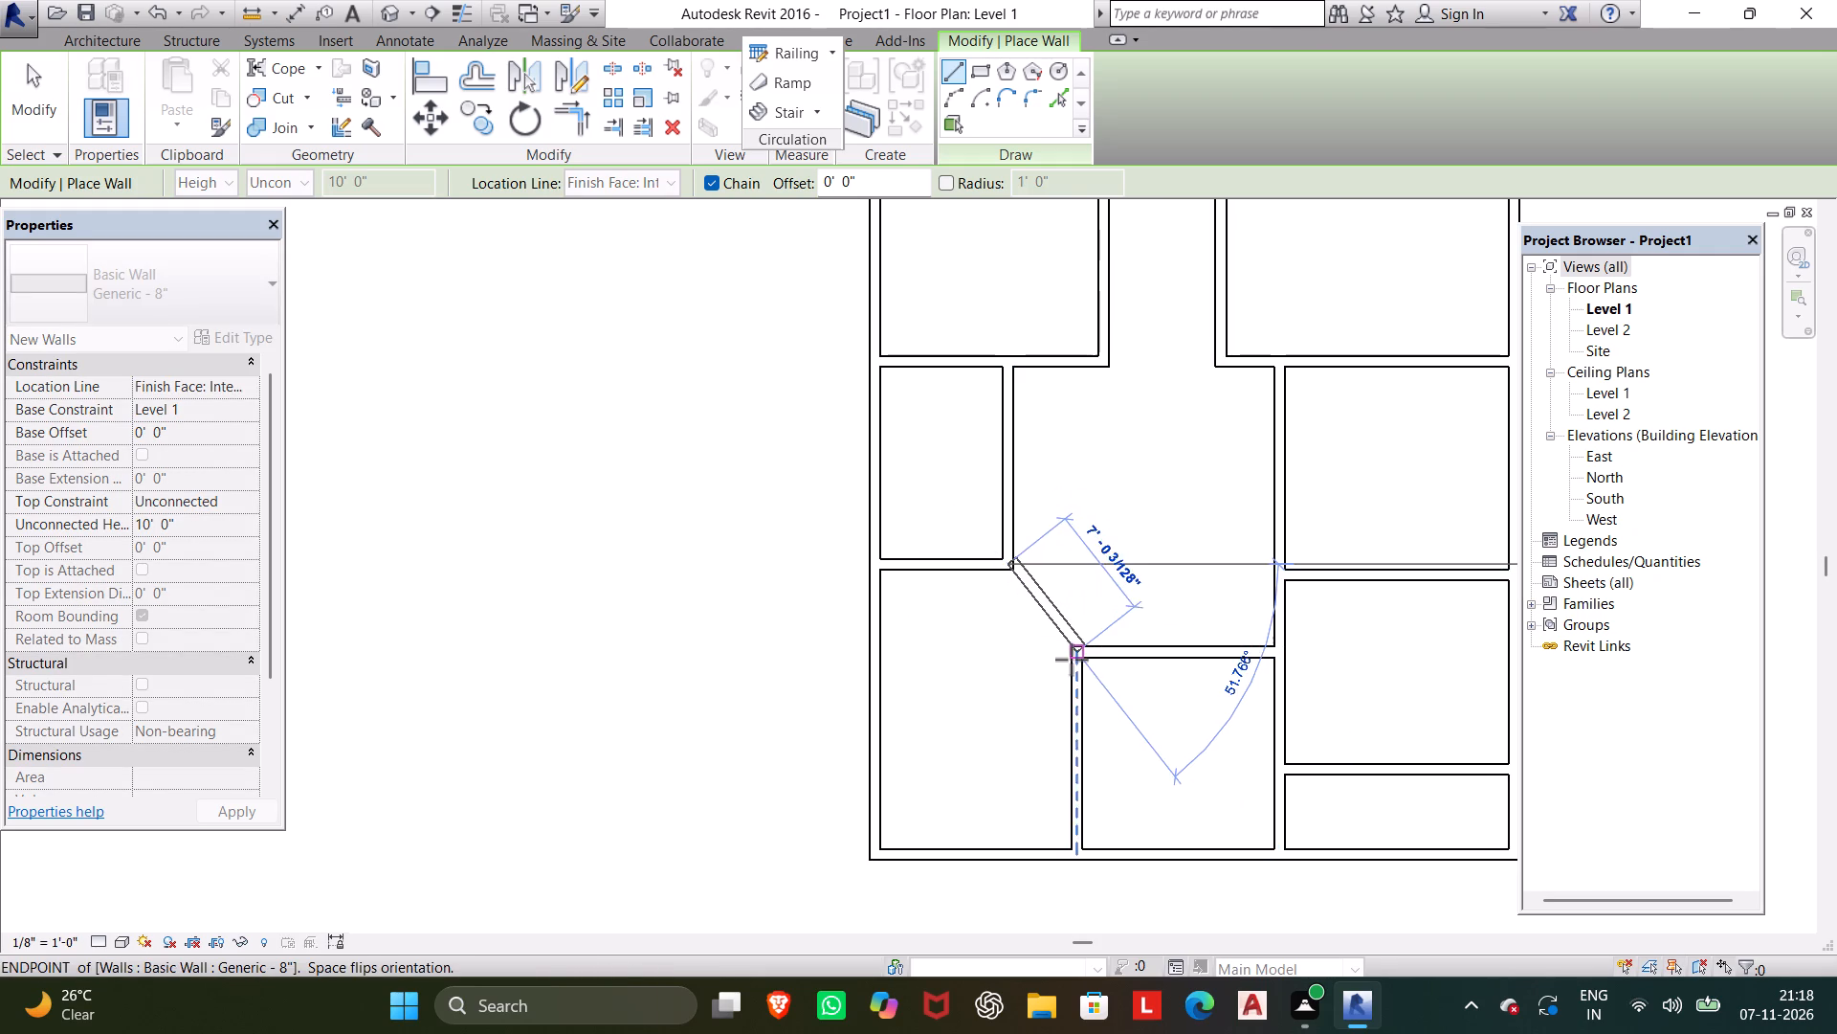
{"action": "scroll", "coordinate": [1073, 662], "scroll_direction": "up", "scroll_amount": 5}
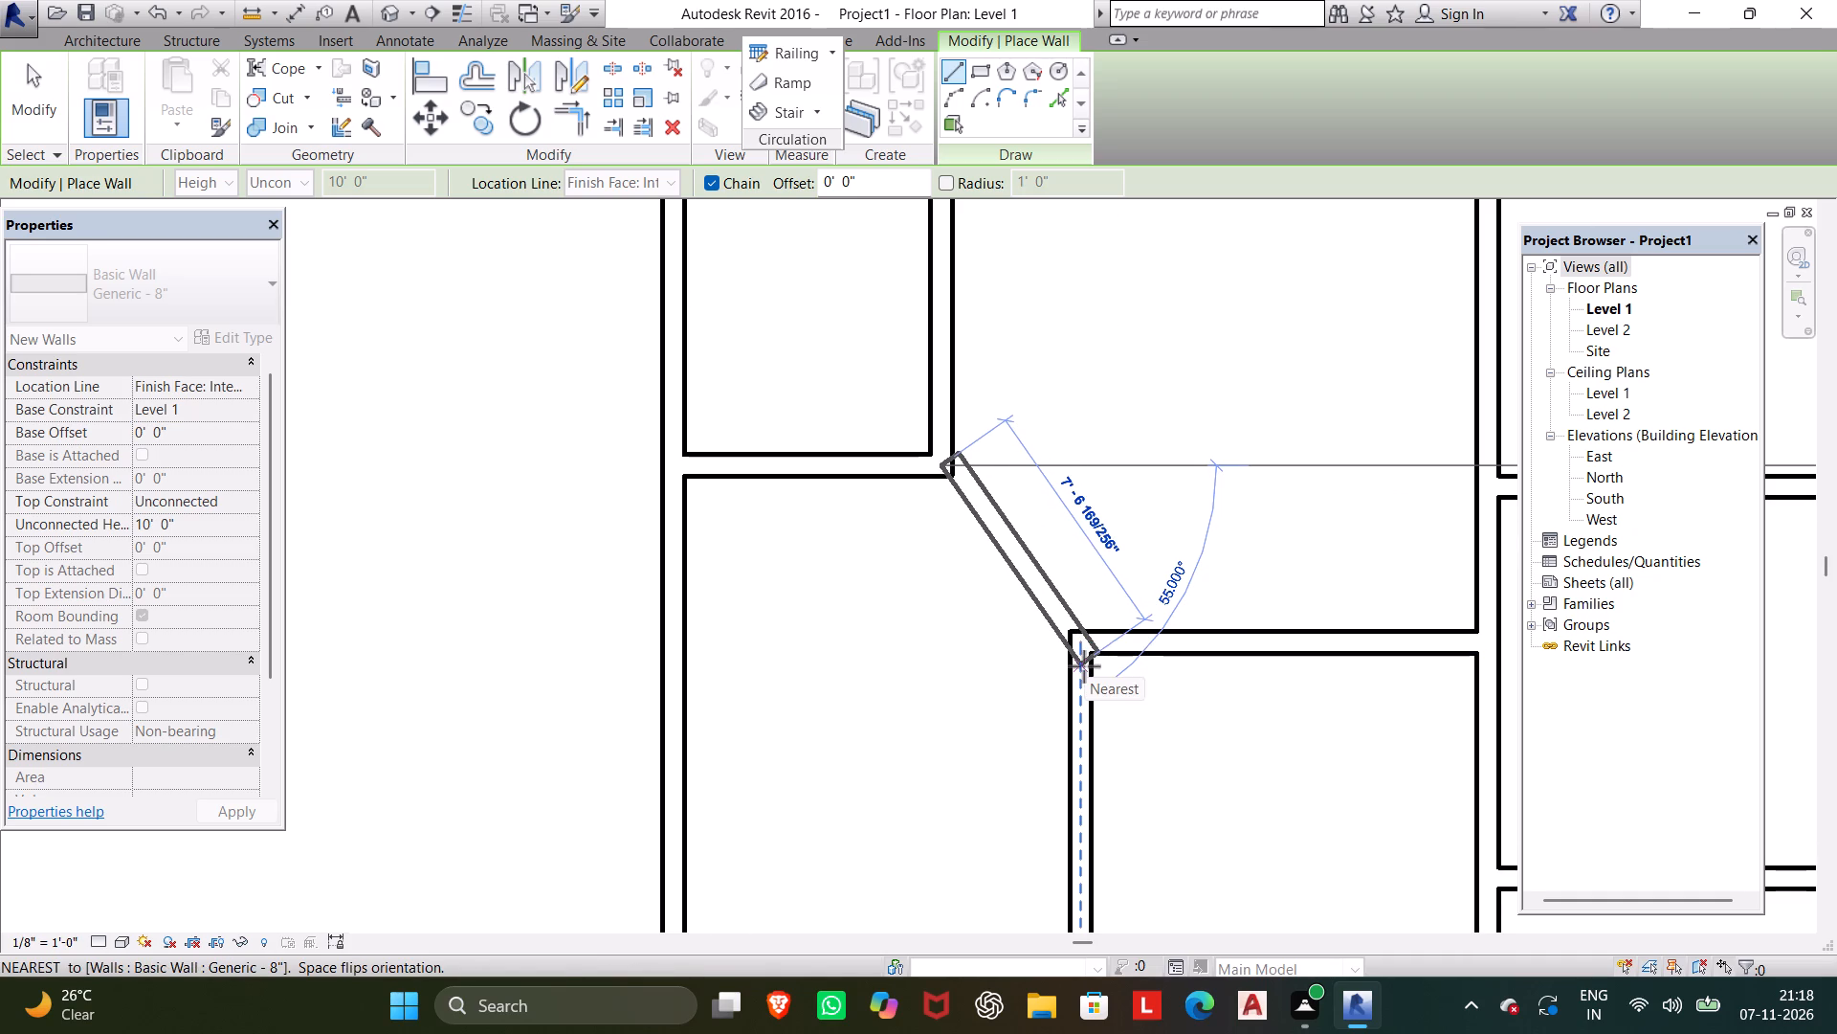
{"action": "left_click", "coordinate": [1084, 666]}
{"action": "key", "text": "Escape"}
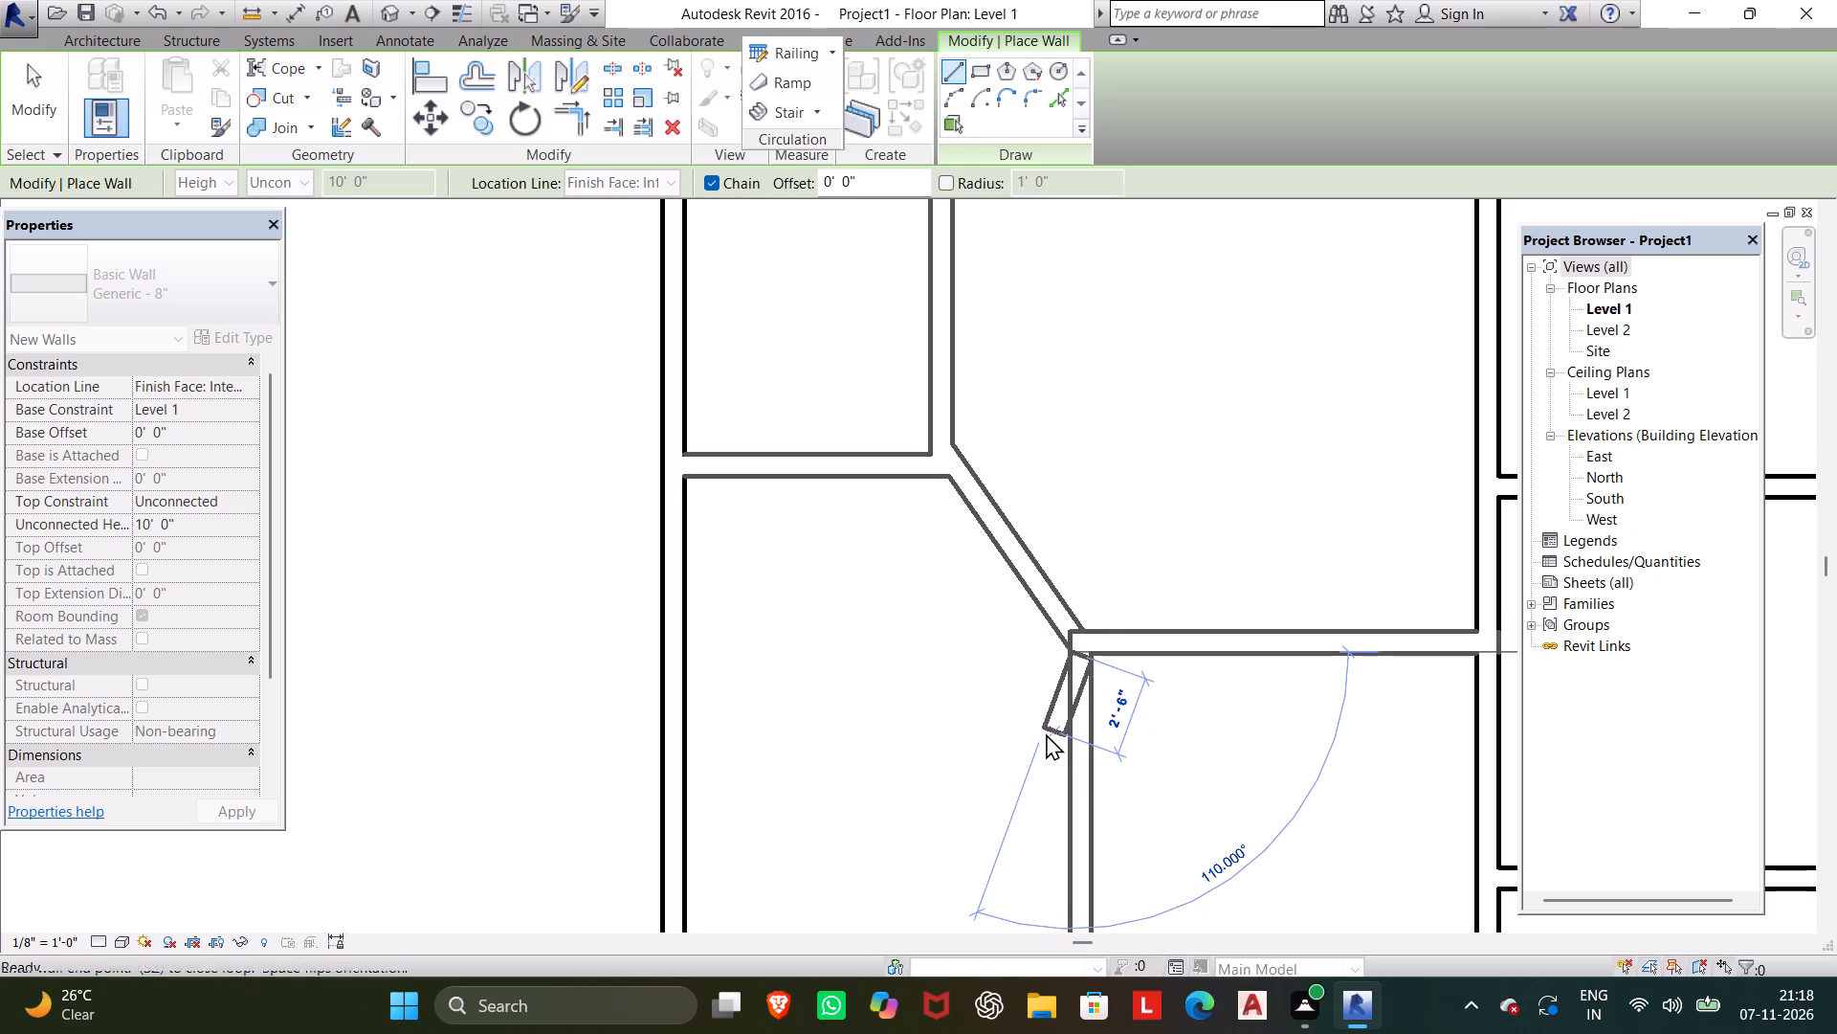
{"action": "key", "text": "Escape"}
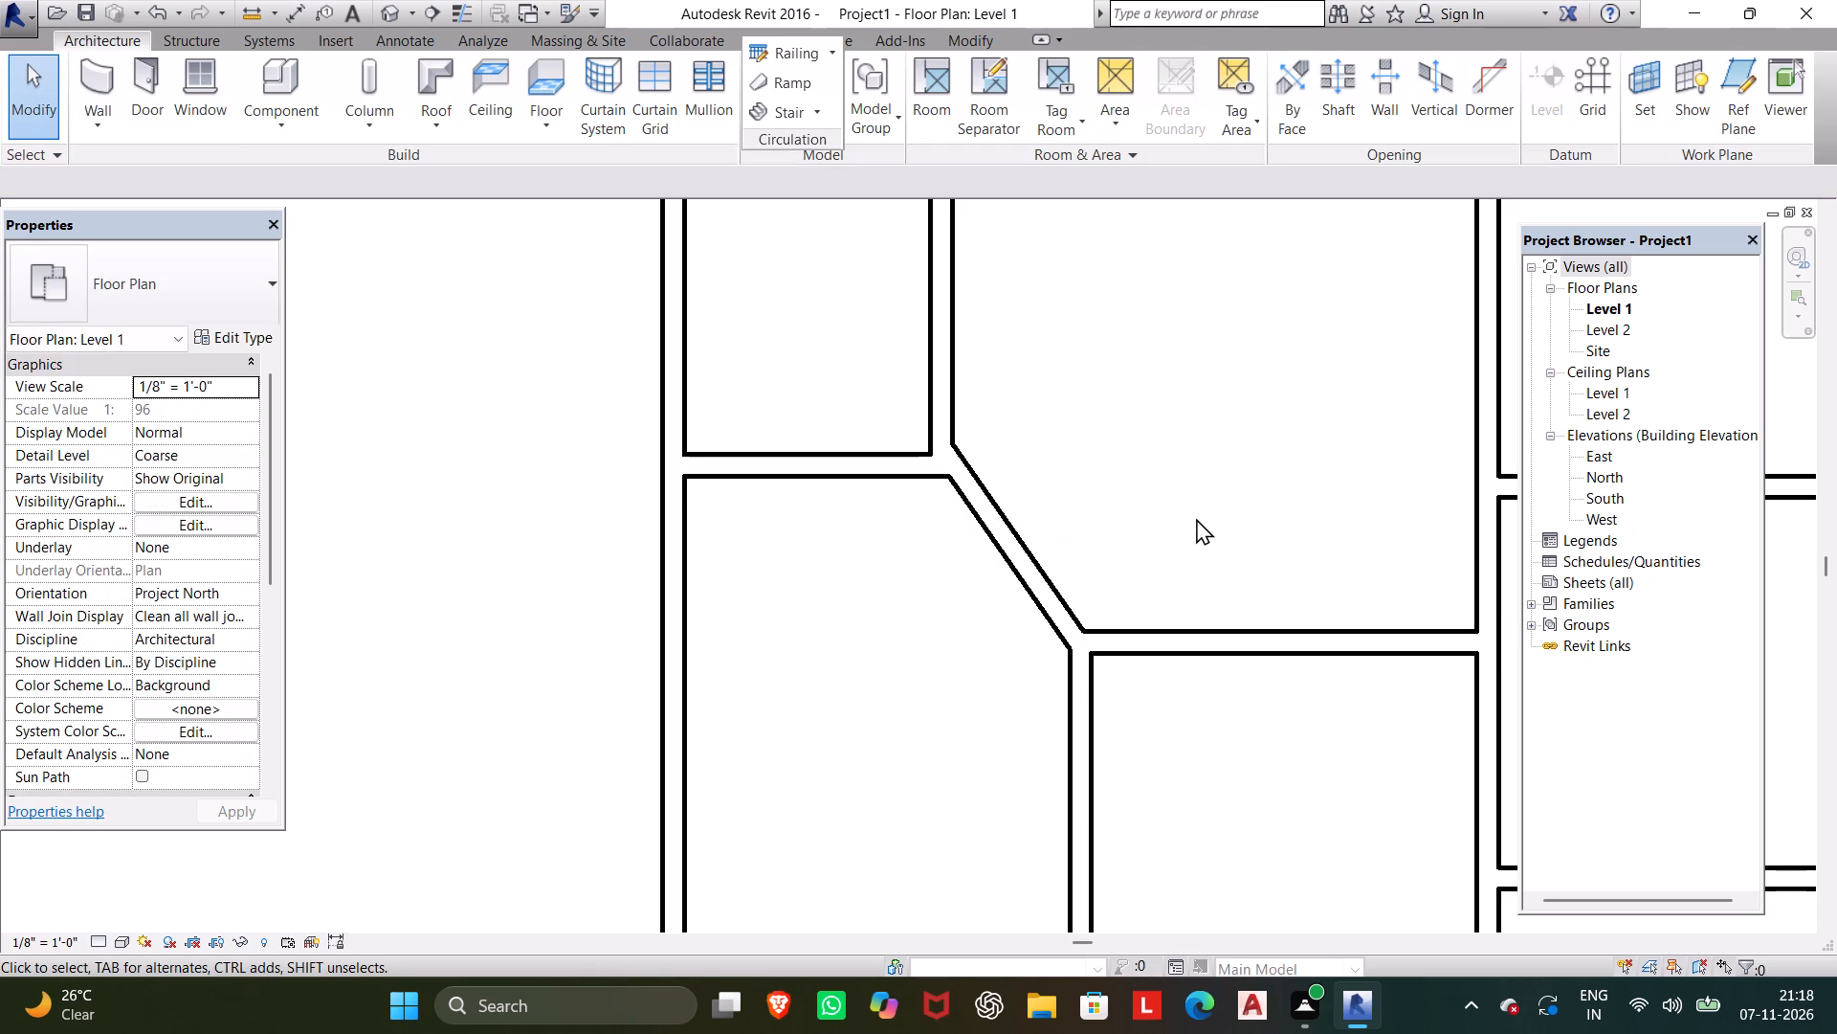
Nudge the diagonal wall two increments west.
{"action": "left_click", "coordinate": [1006, 523]}
{"action": "key", "text": "Left"}
{"action": "key", "text": "Left"}
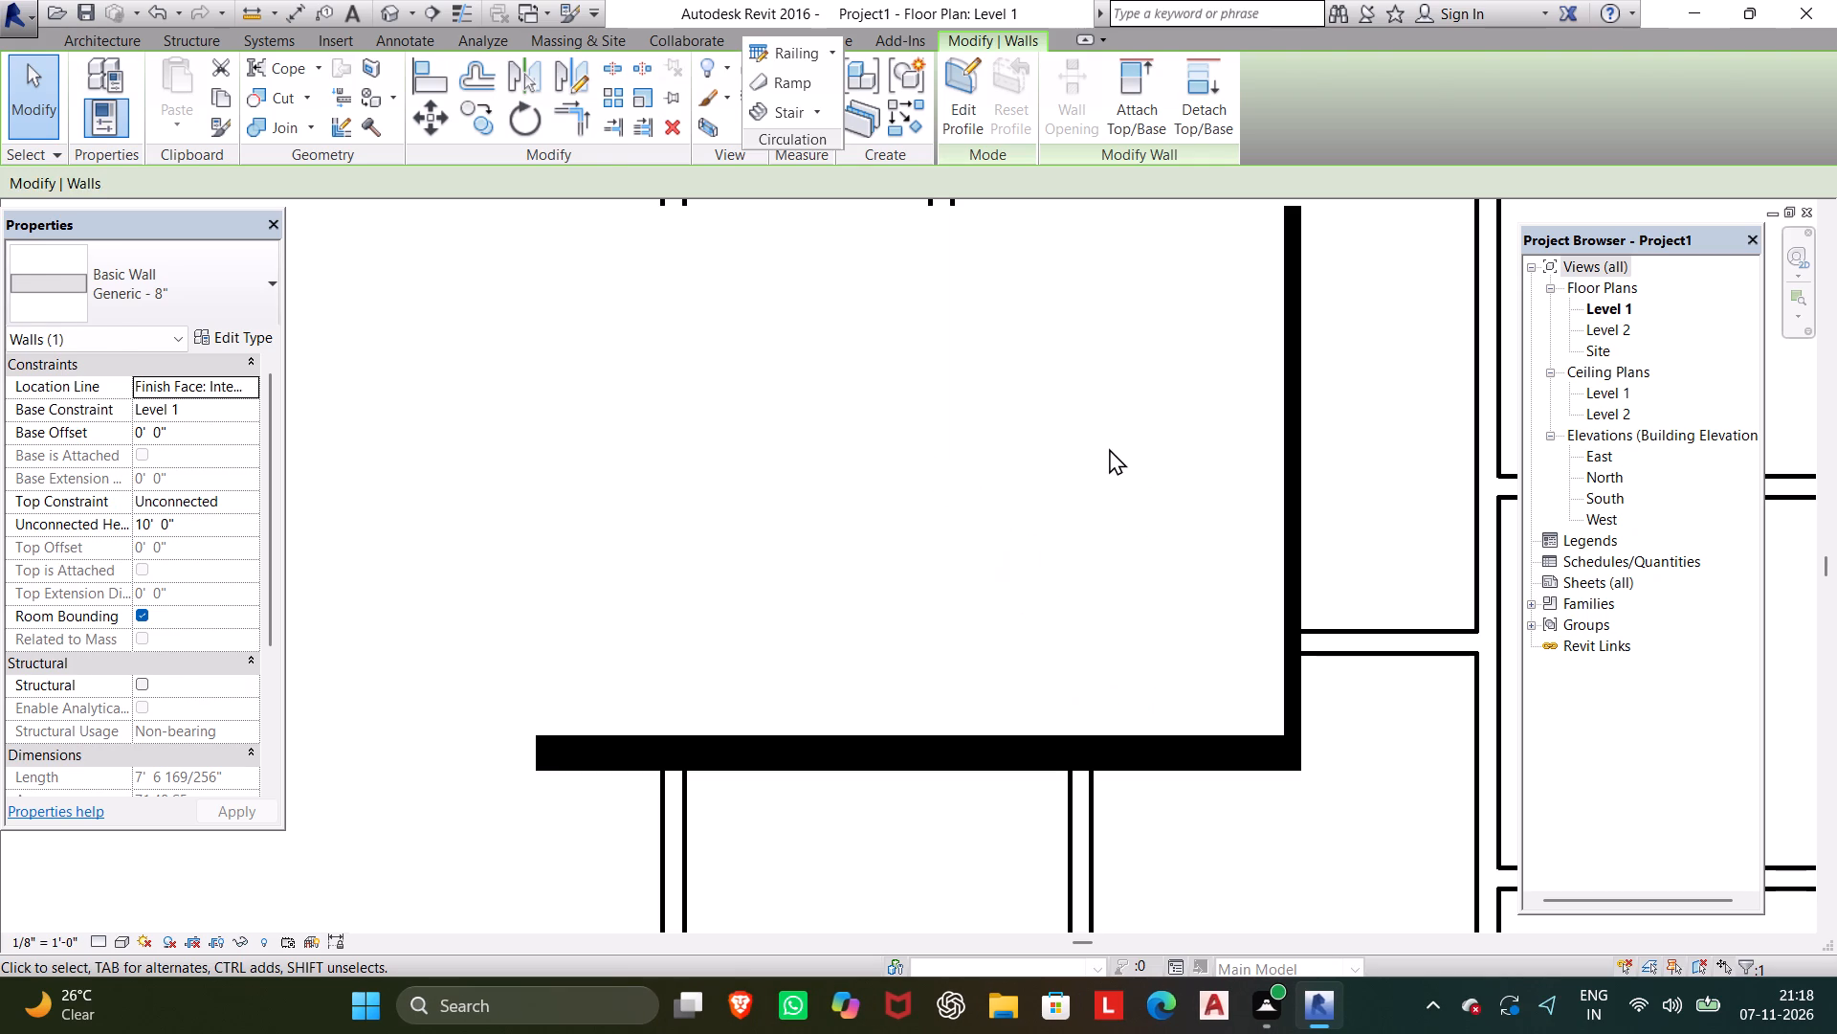
{"action": "key", "text": "Escape"}
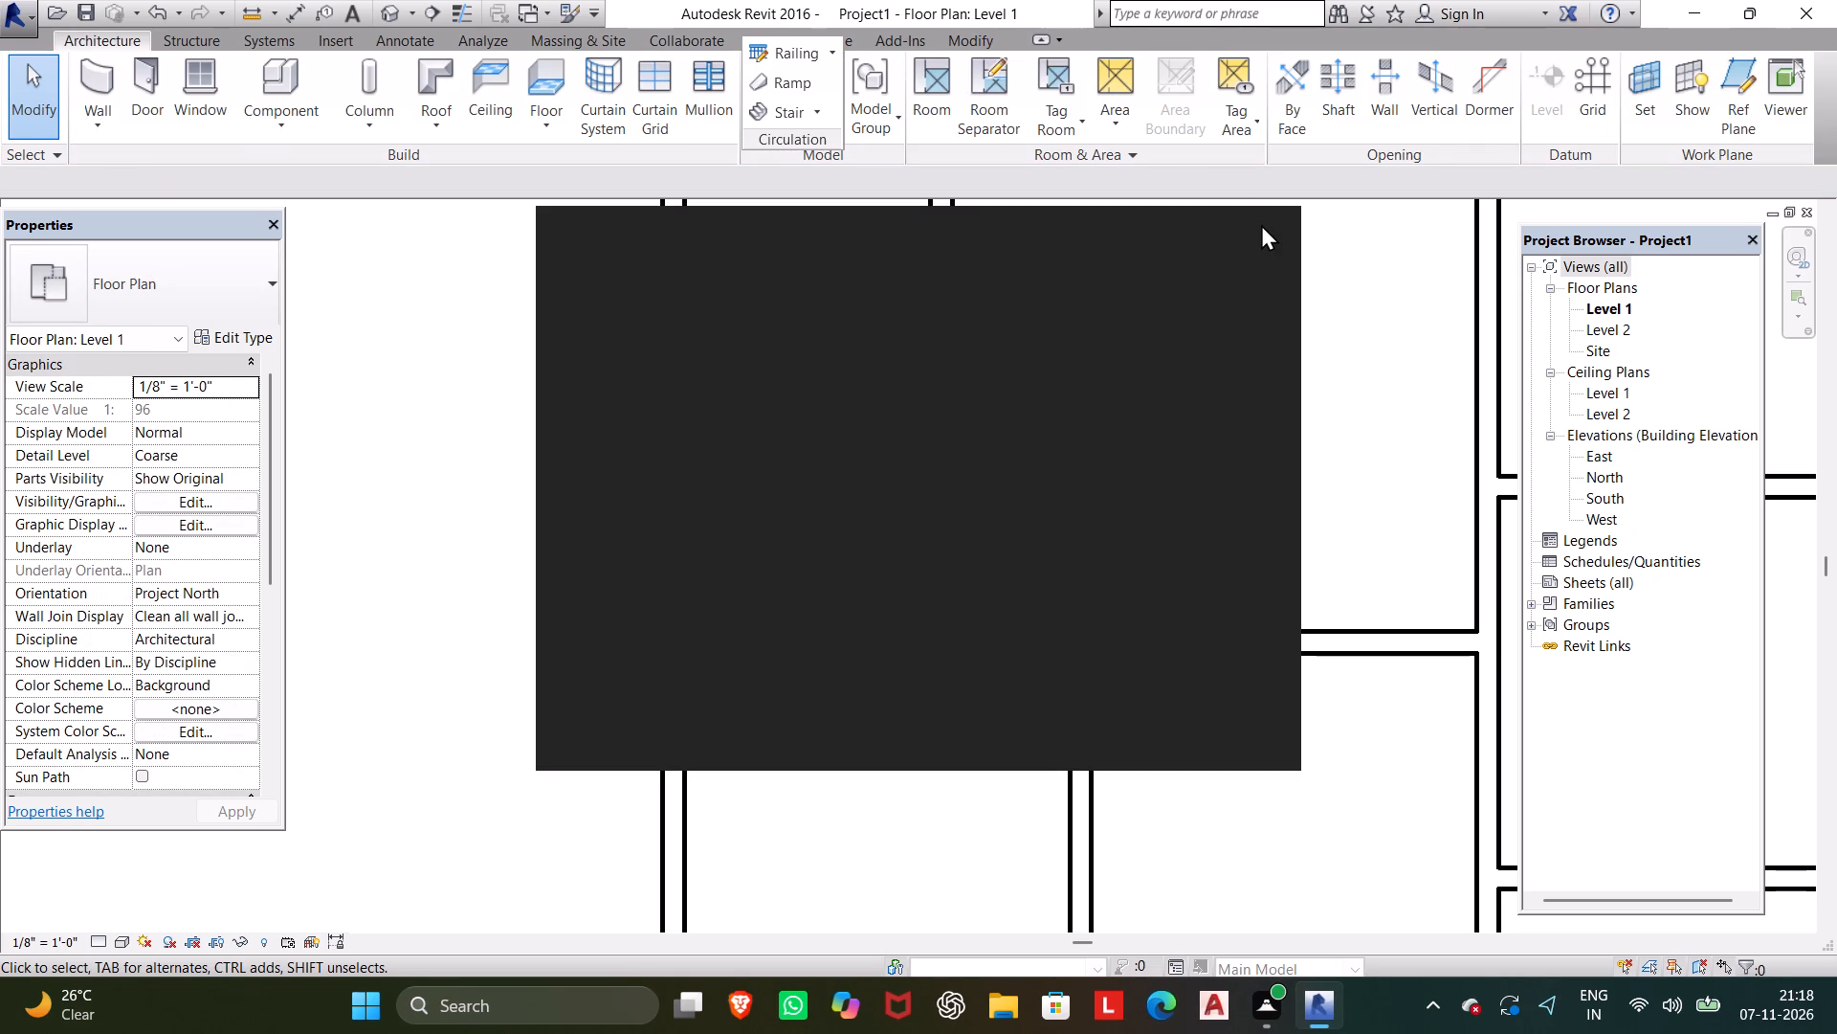
{"action": "left_click", "coordinate": [1256, 237]}
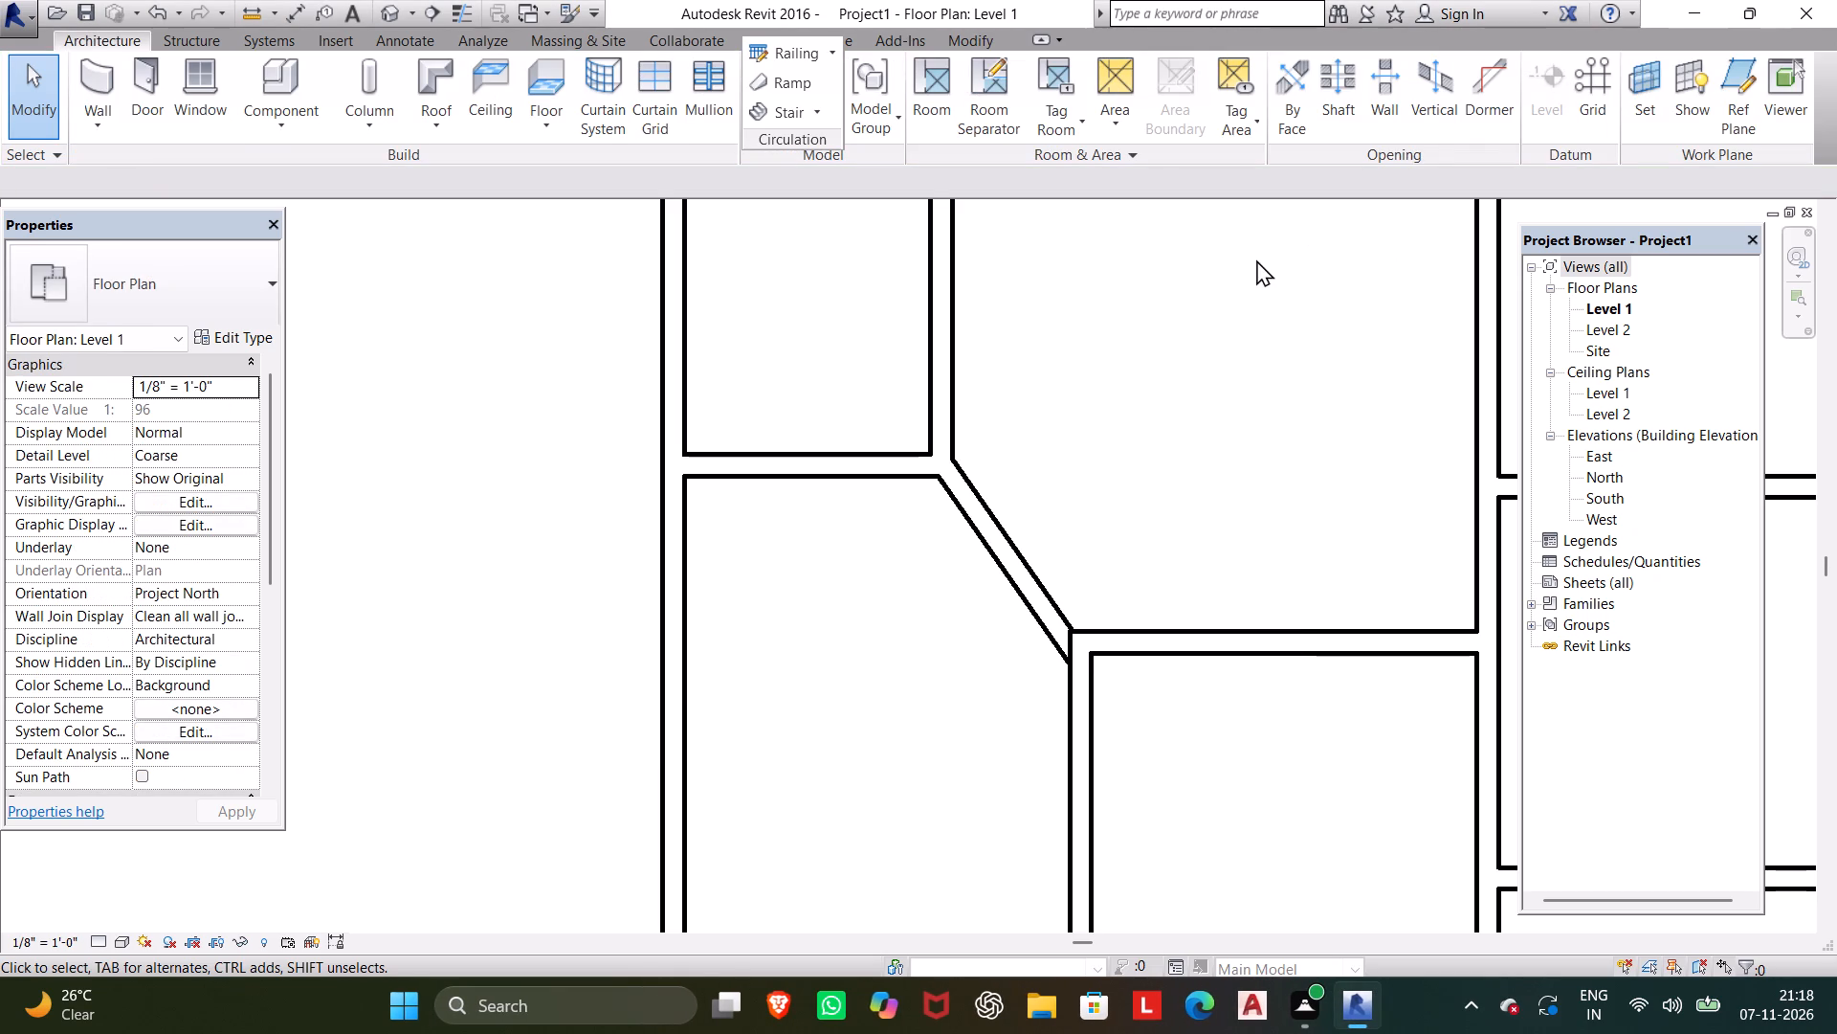
{"action": "key", "text": "grave"}
{"action": "key", "text": "Escape"}
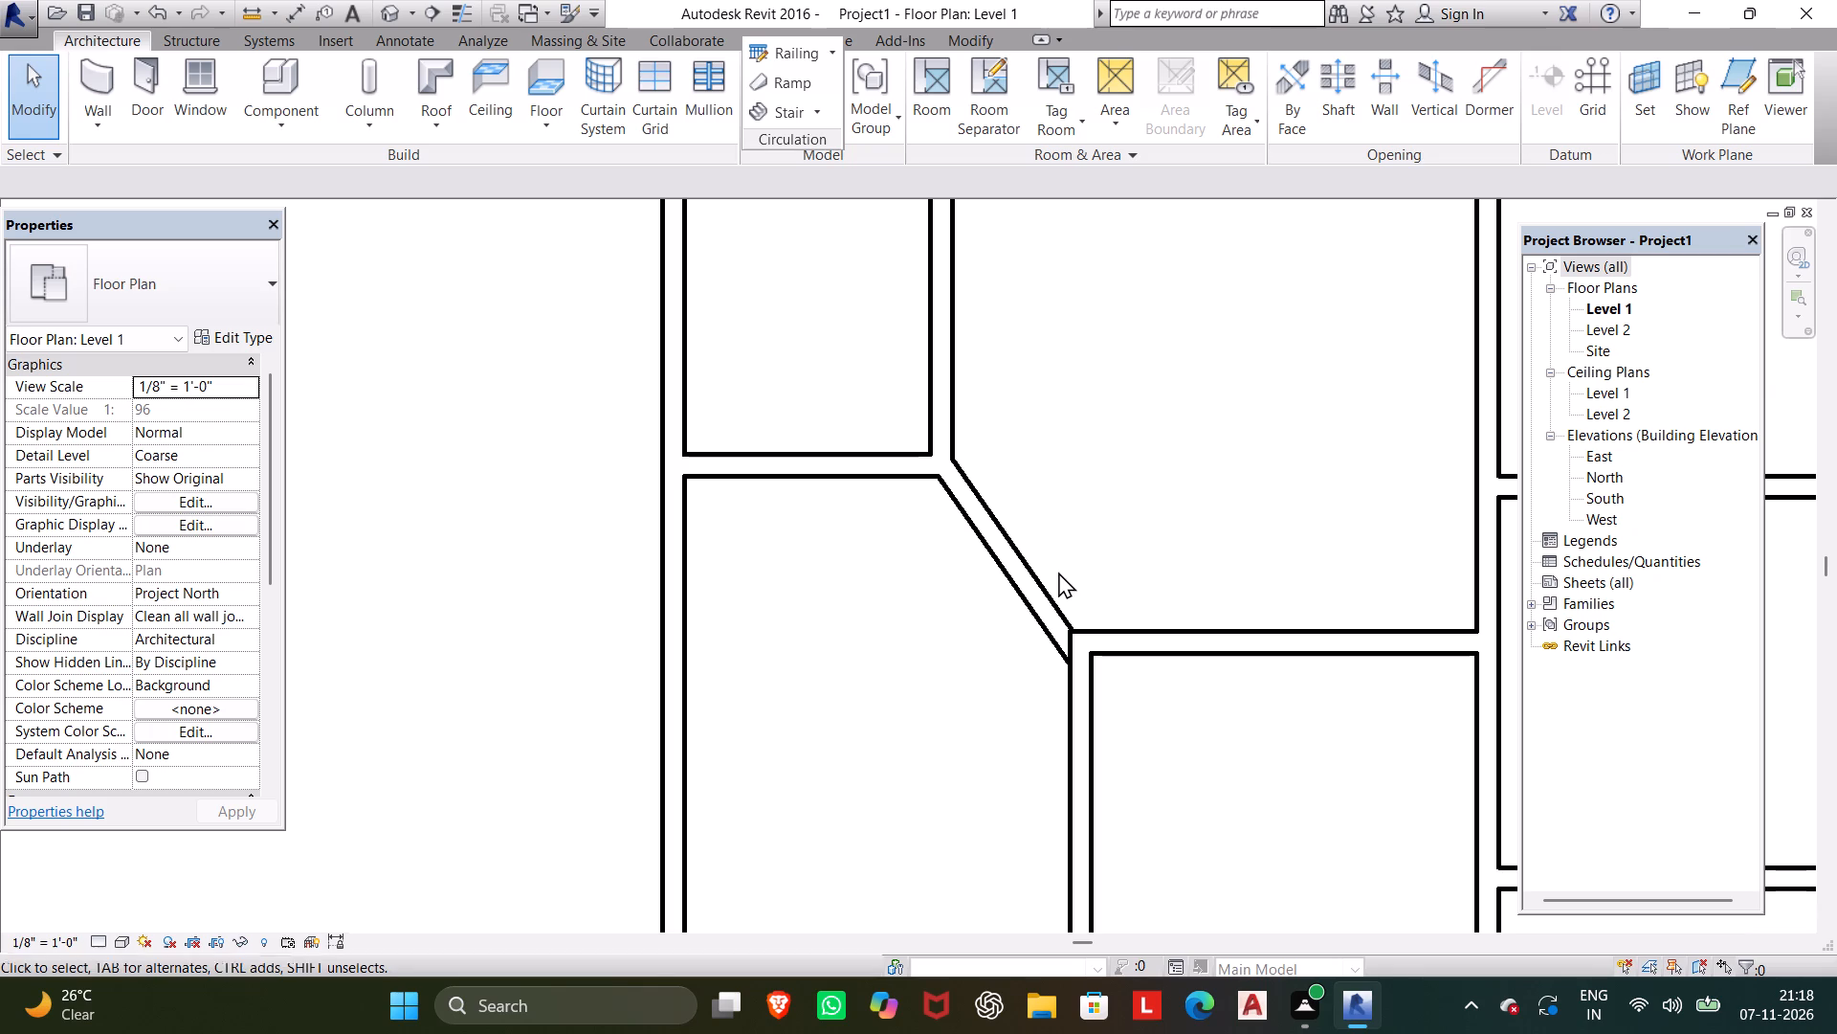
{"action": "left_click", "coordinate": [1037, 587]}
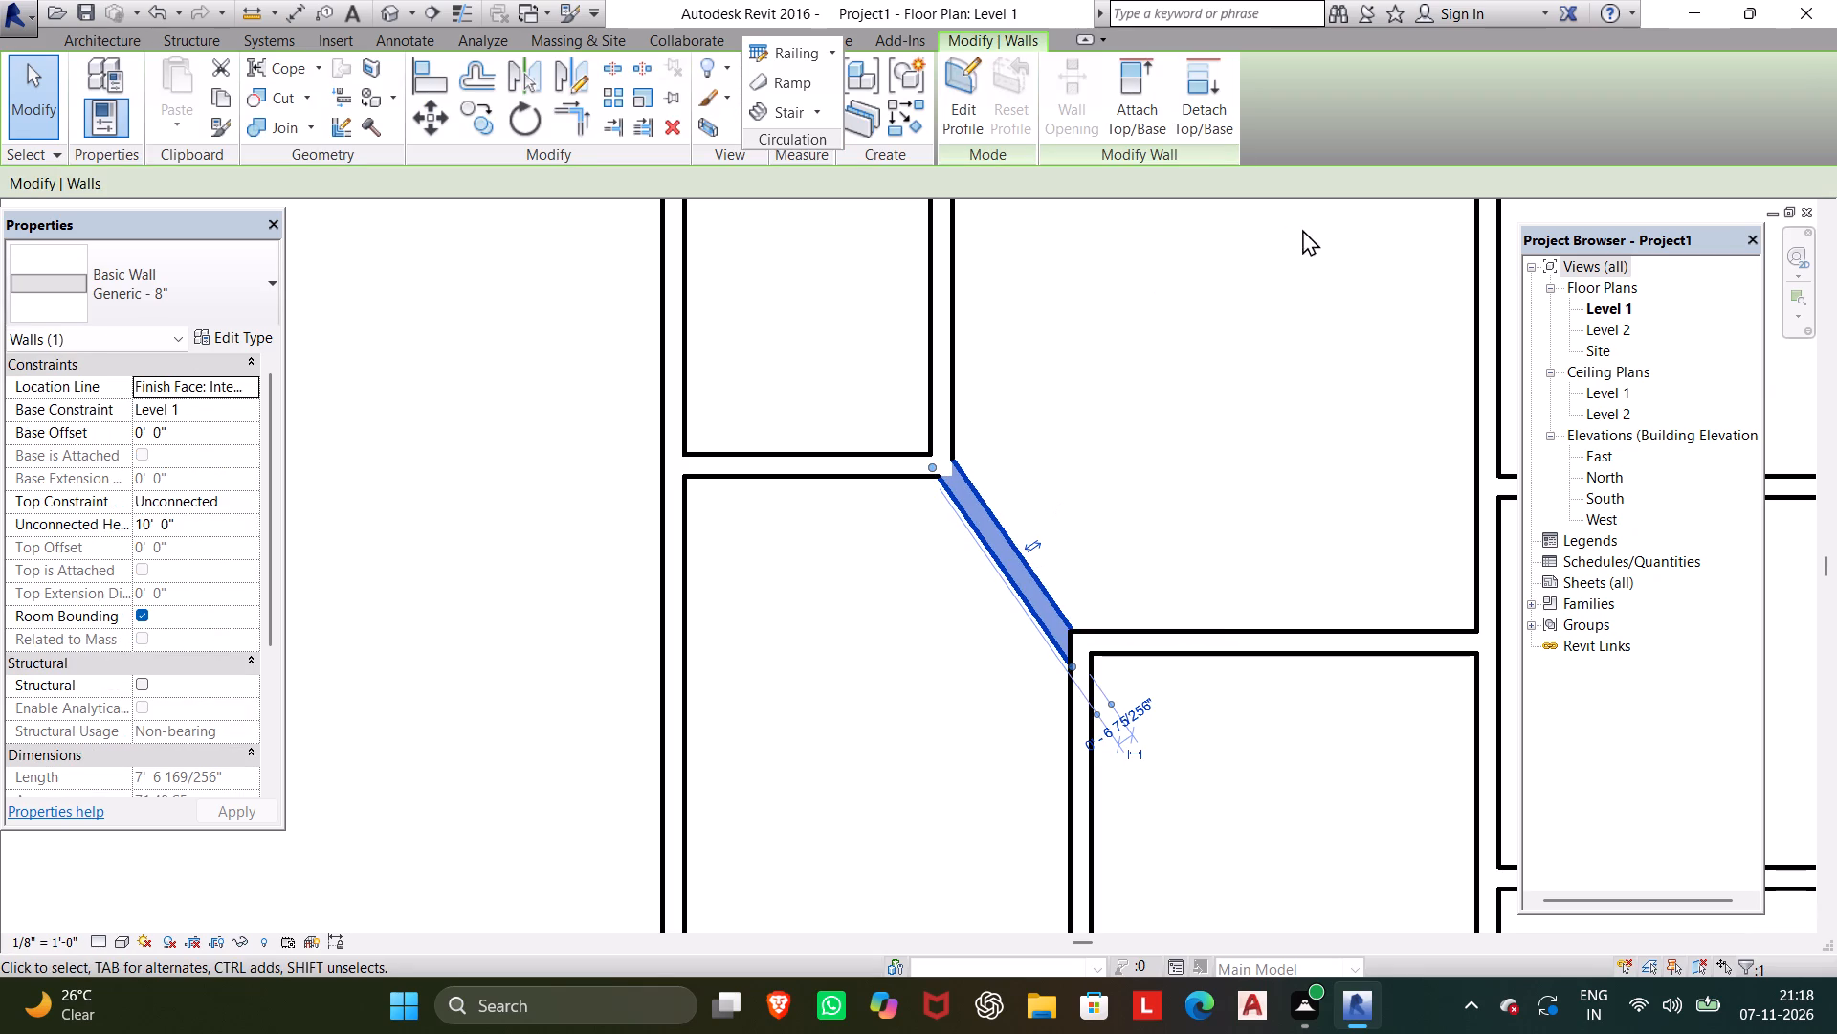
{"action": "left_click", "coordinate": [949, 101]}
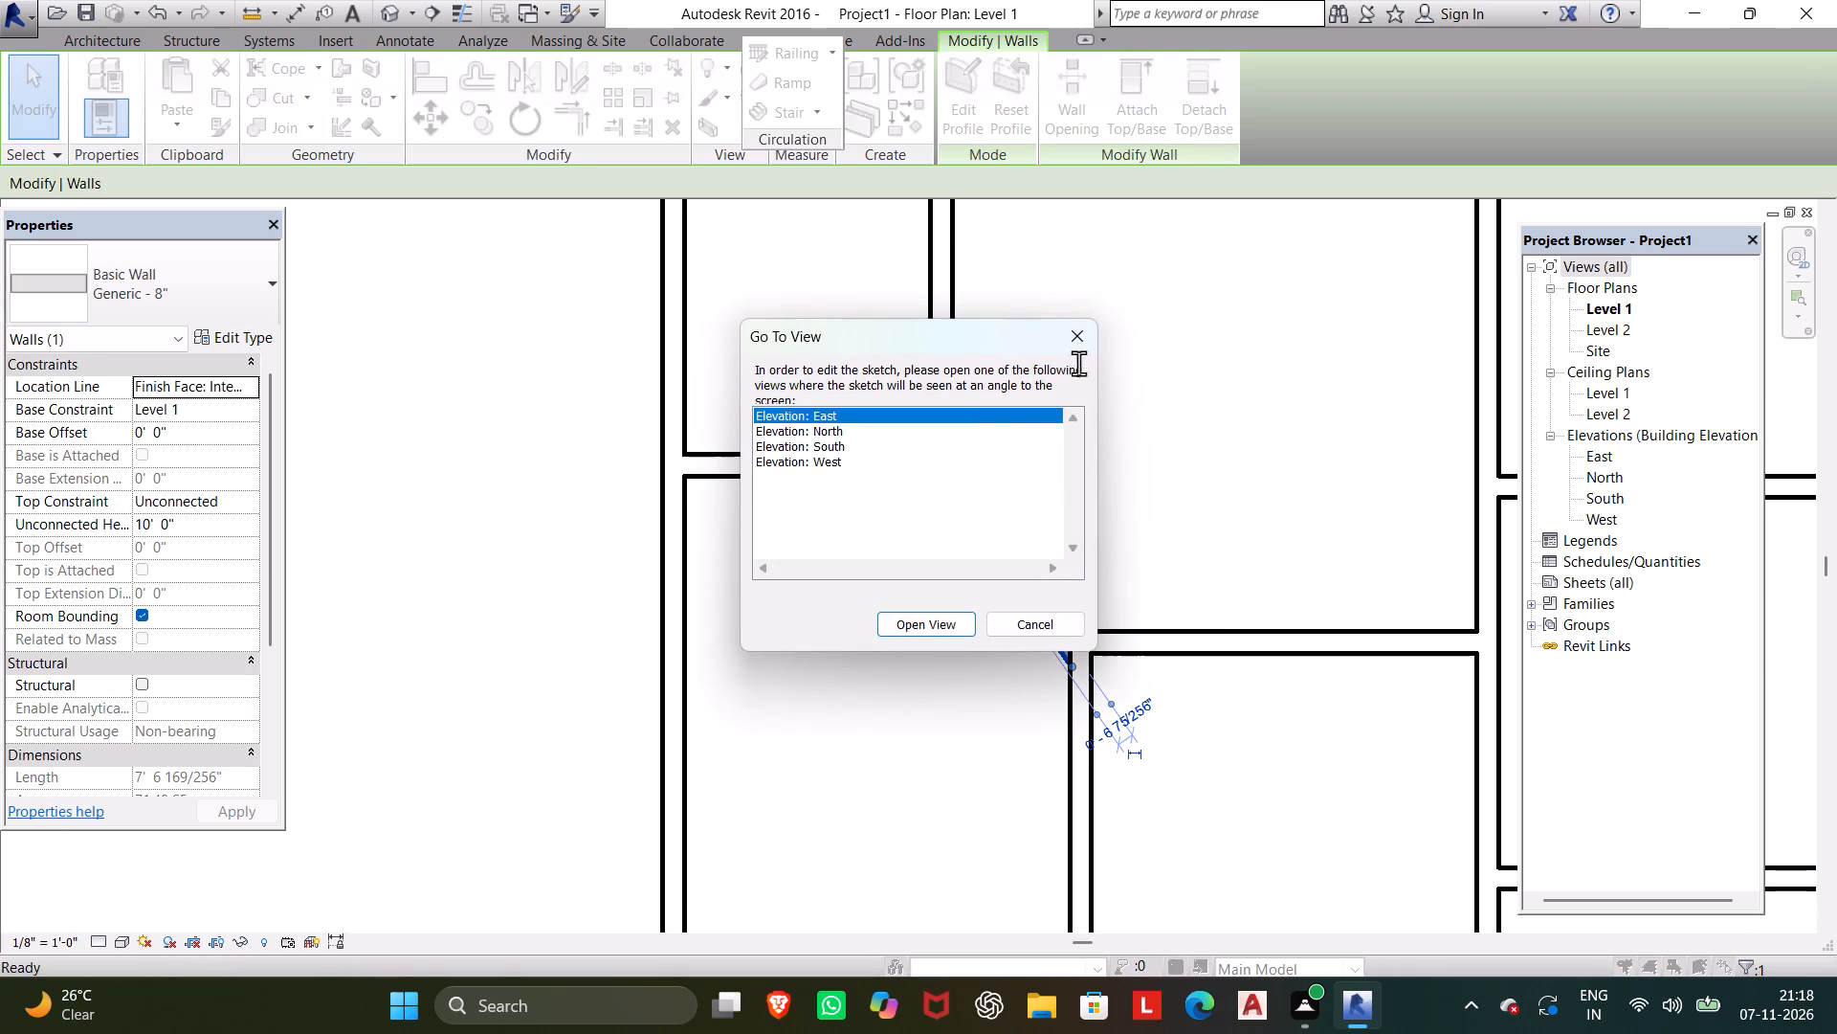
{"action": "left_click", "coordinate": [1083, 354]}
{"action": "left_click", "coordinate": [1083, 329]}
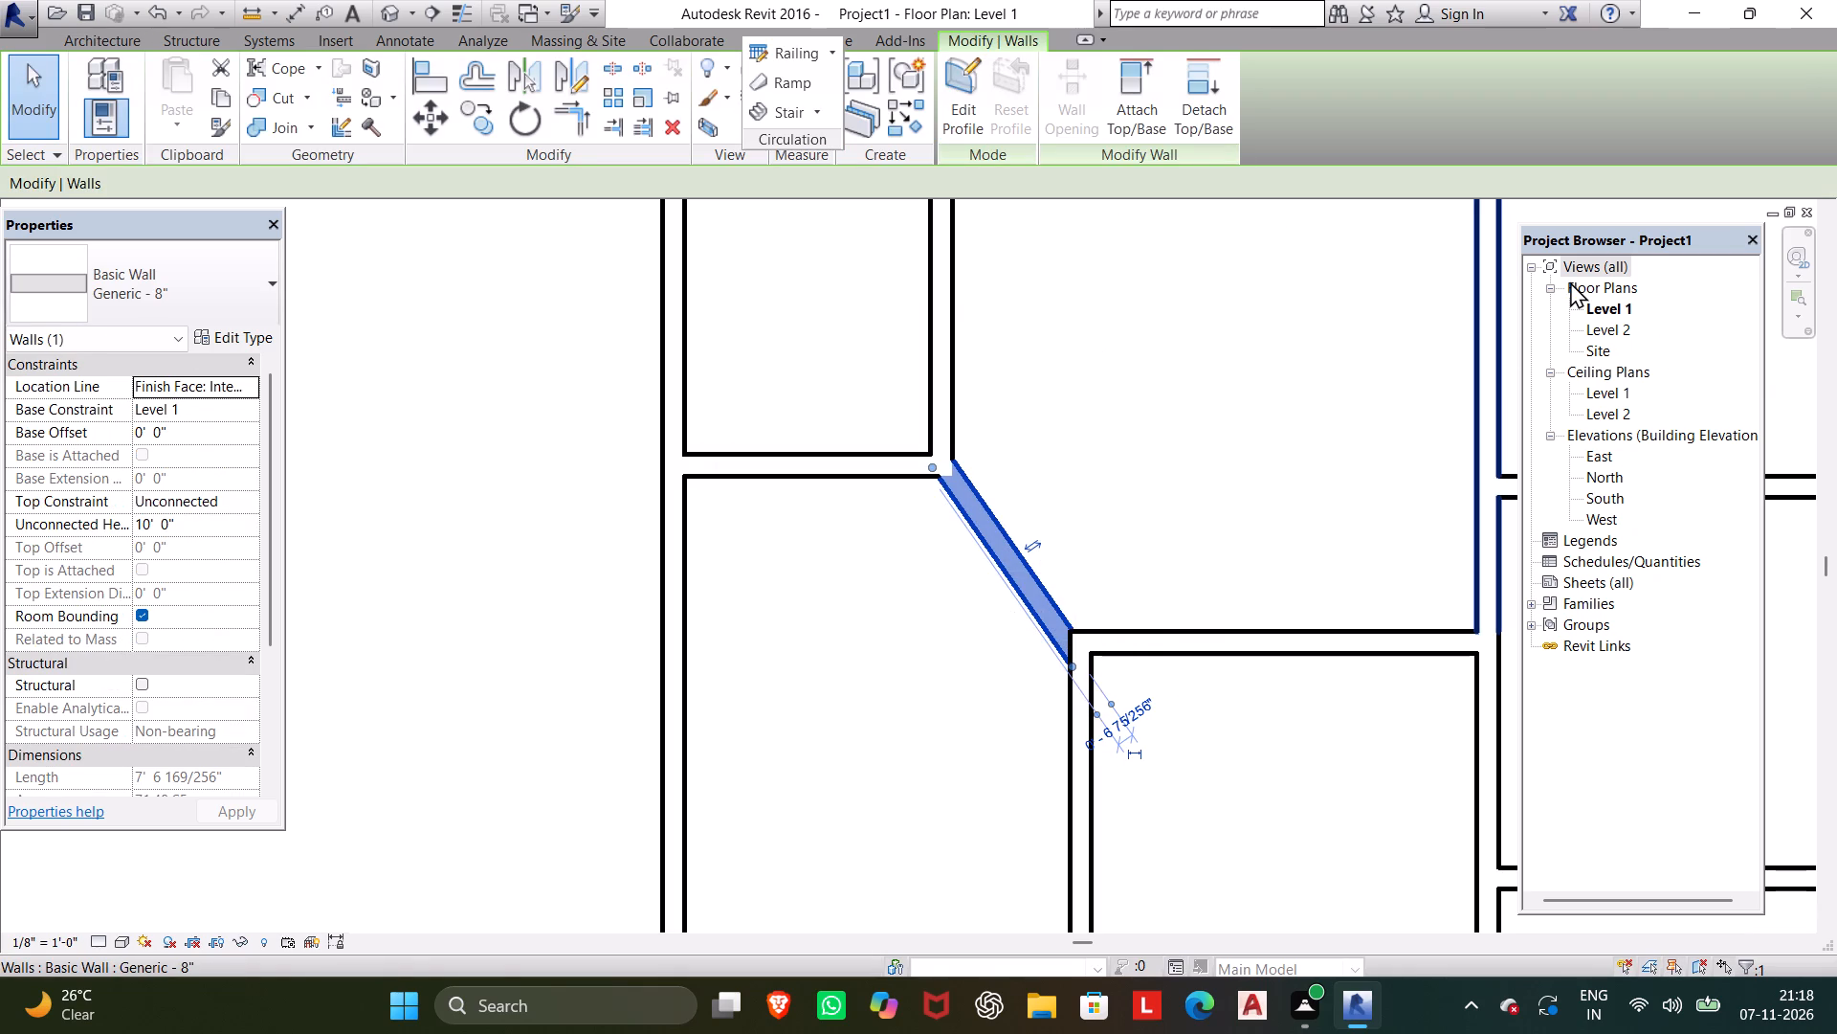
Open the default 3D view and start editing the profile of the diagonal wall.
{"action": "left_click", "coordinate": [389, 8]}
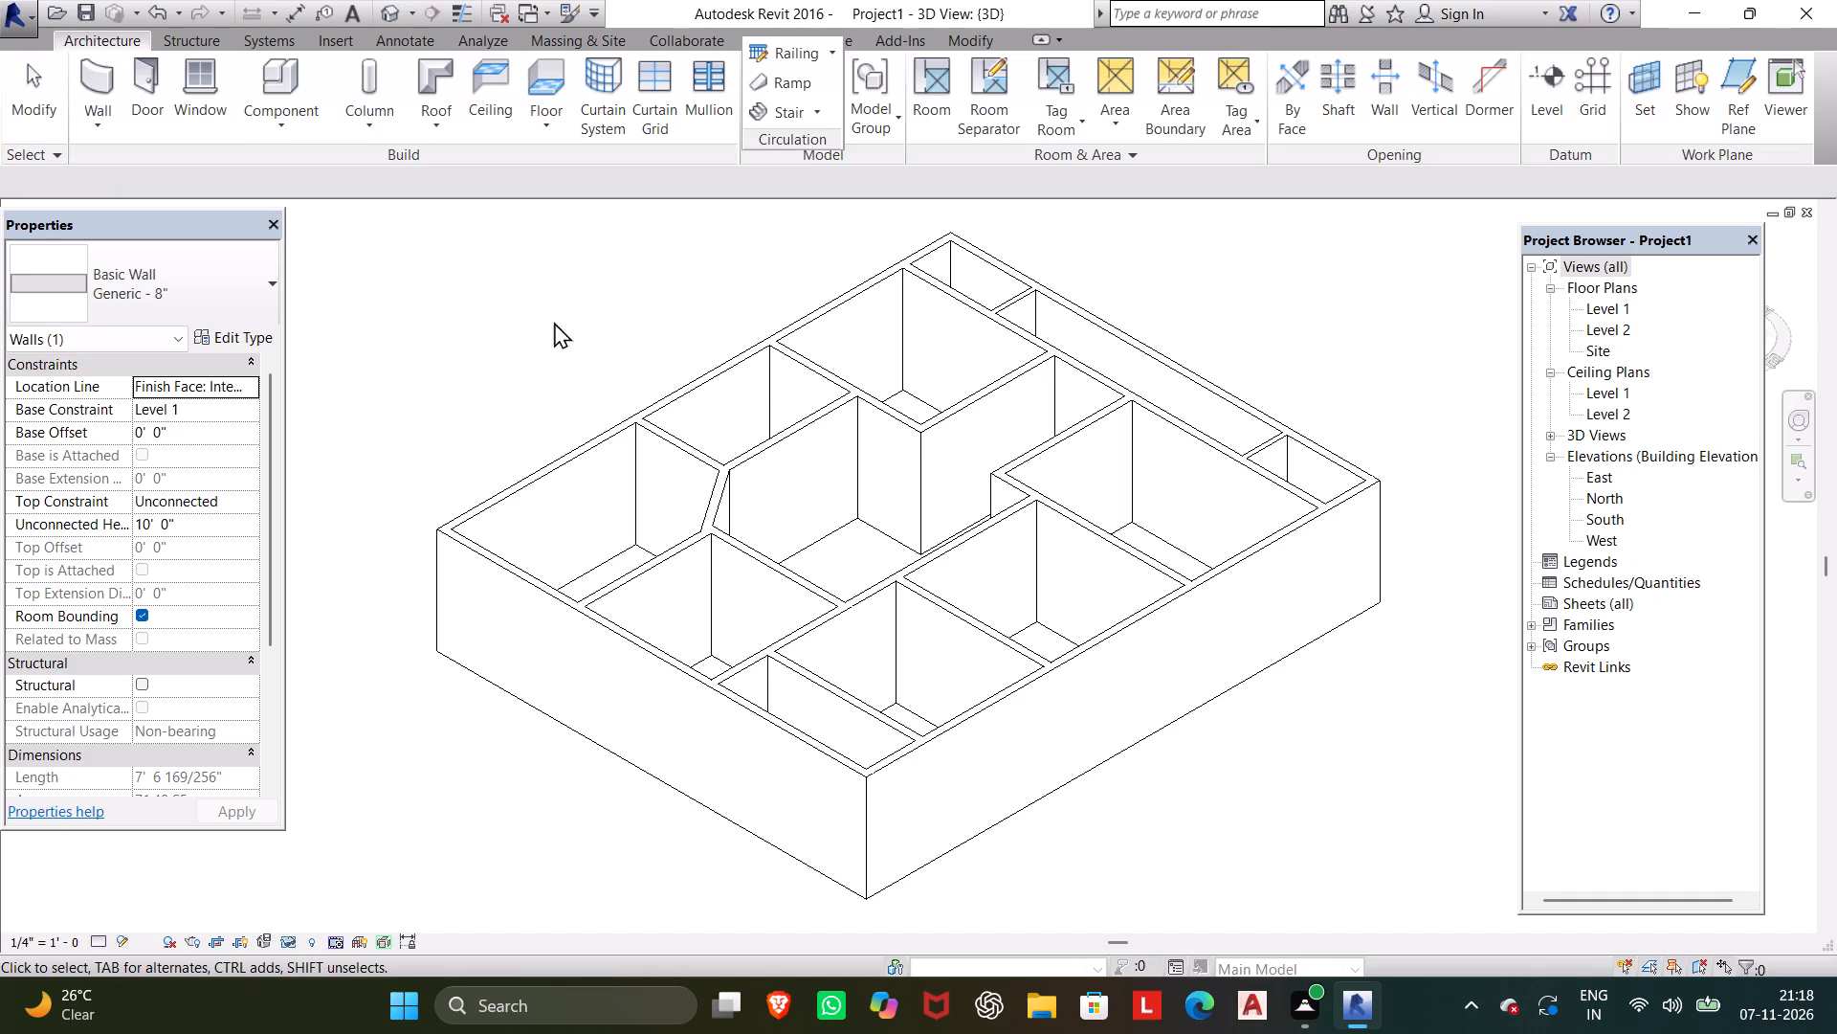
{"action": "left_click", "coordinate": [701, 534], "text": "shift"}
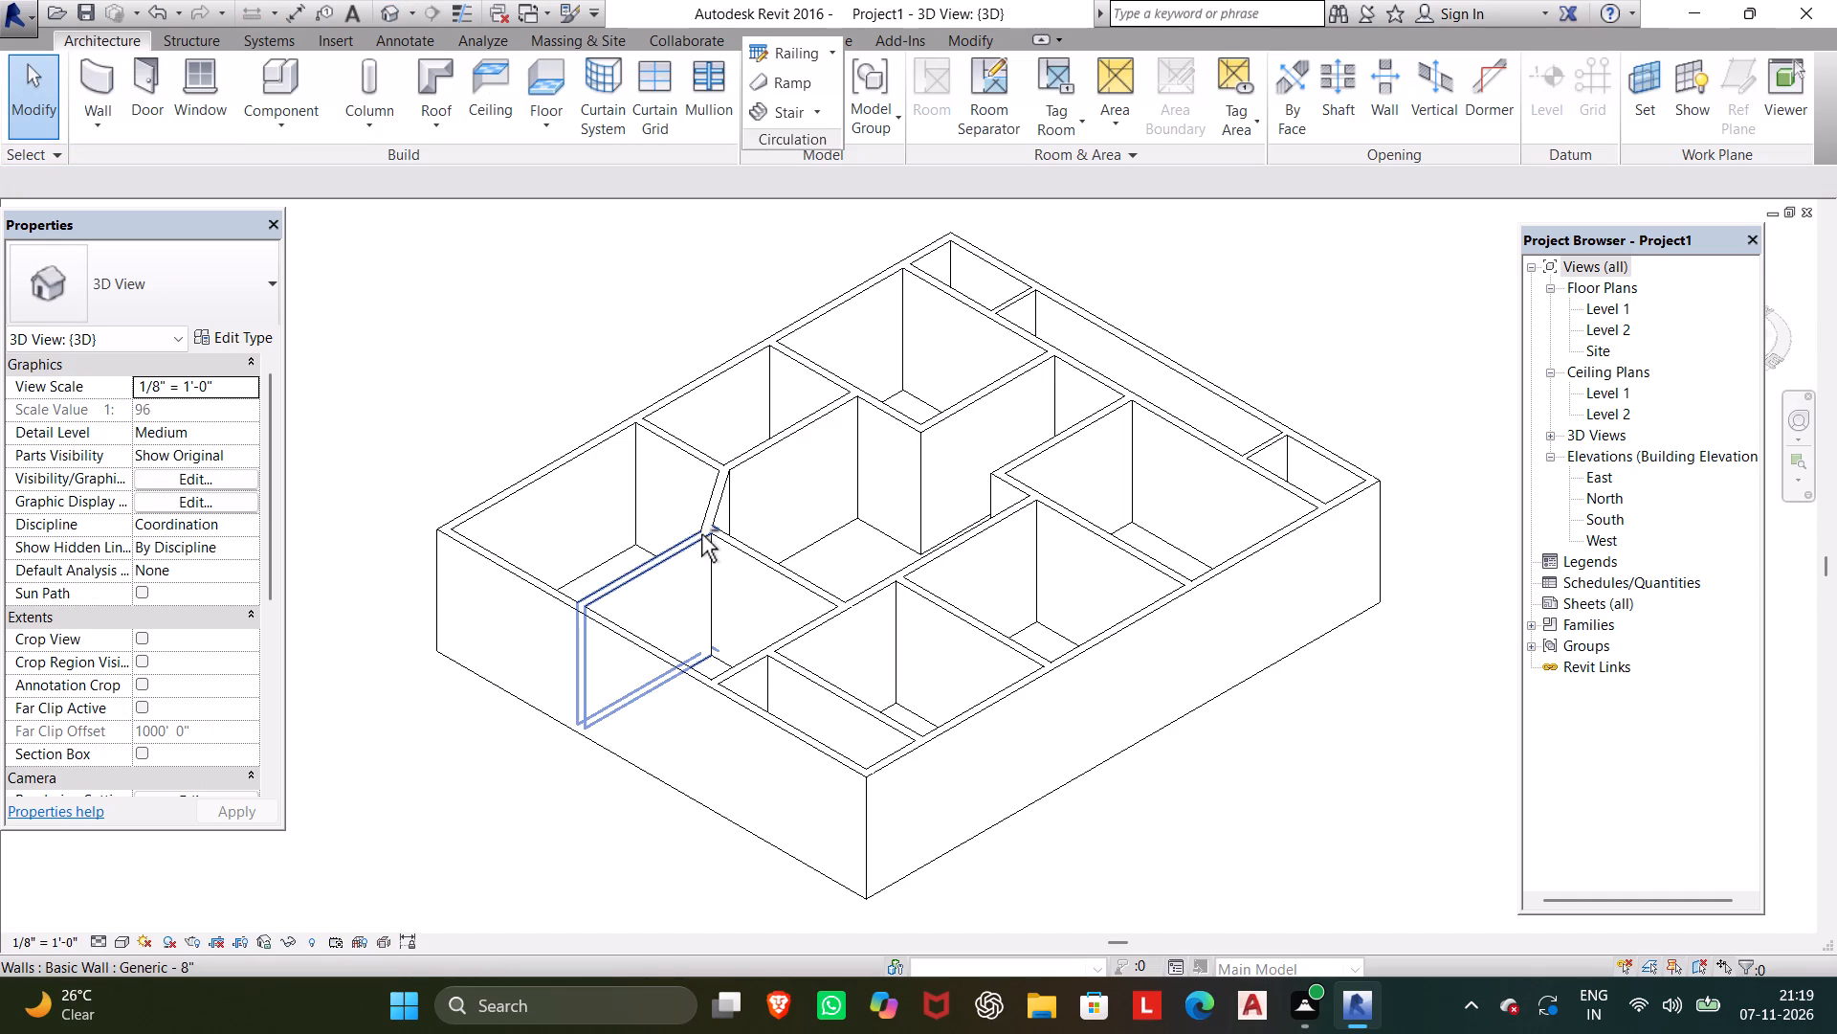
{"action": "middle_click_drag", "start_coordinate": [697, 496], "coordinate": [1058, 550], "text": "shift"}
{"action": "scroll", "coordinate": [1058, 550], "scroll_direction": "up", "scroll_amount": 1, "text": "shift"}
{"action": "left_click", "coordinate": [903, 641]}
{"action": "scroll", "coordinate": [984, 599], "scroll_direction": "up", "scroll_amount": 6}
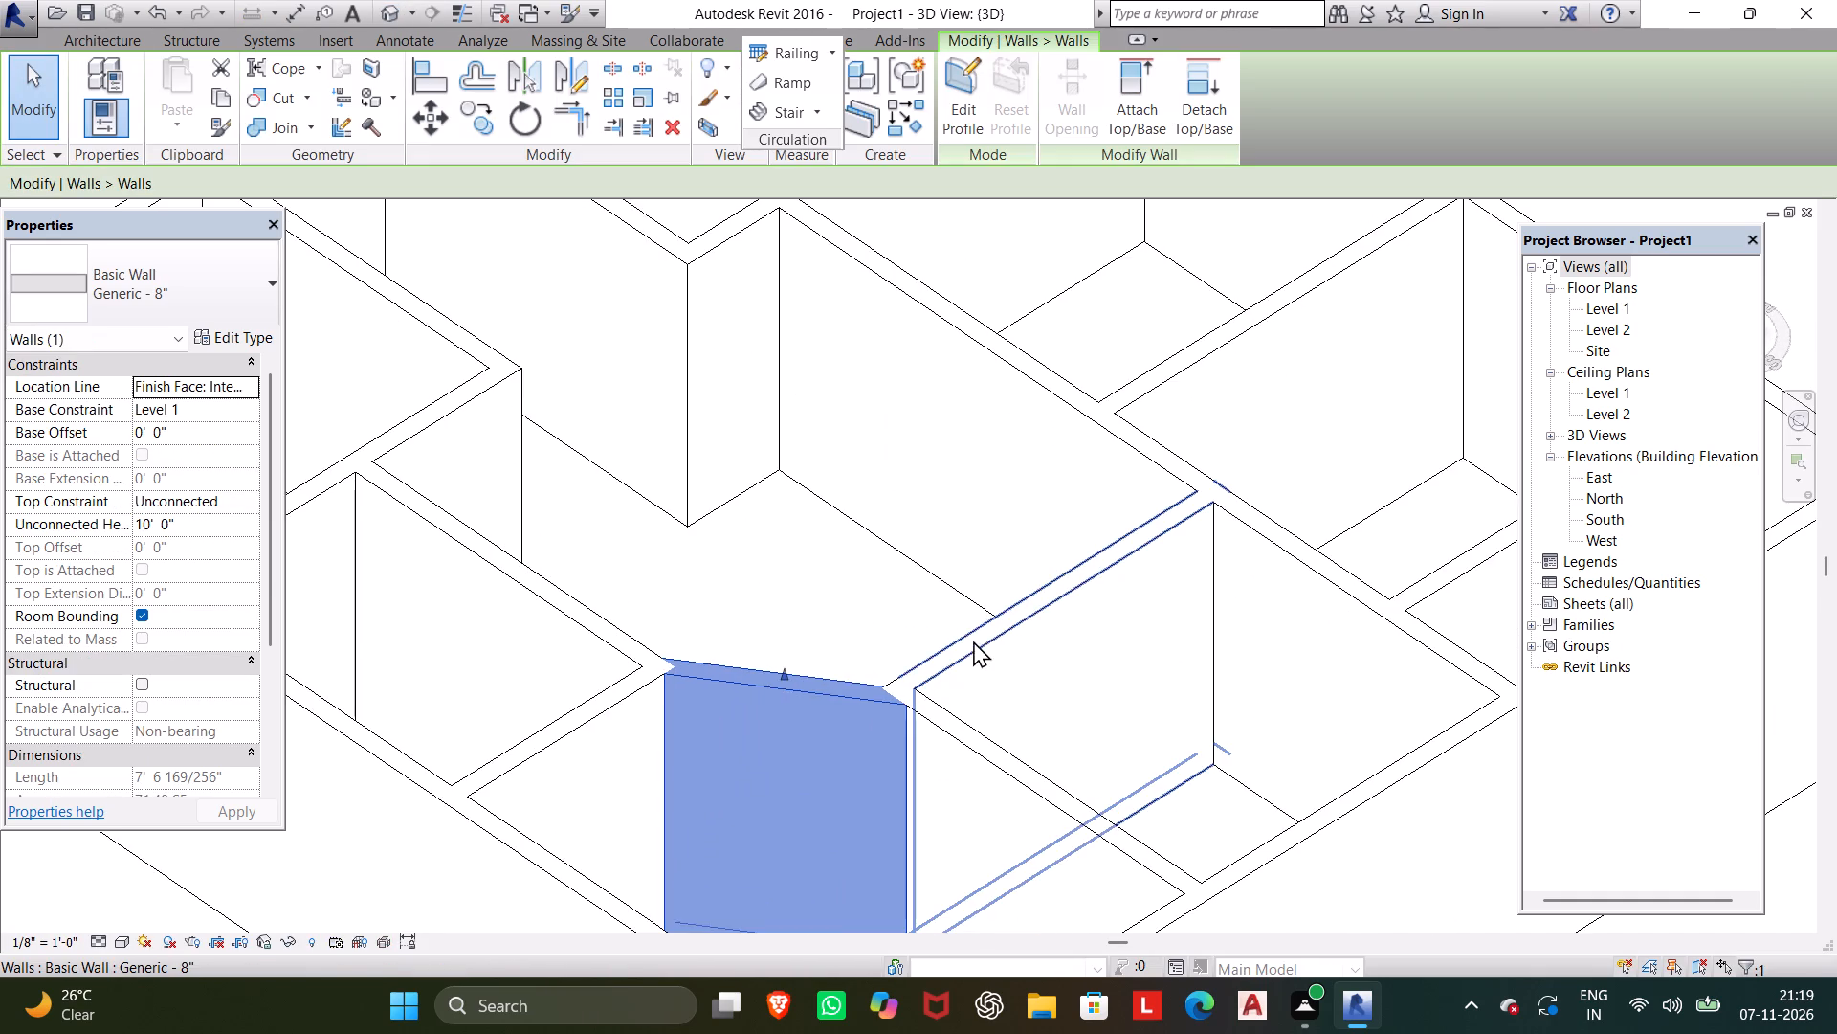
{"action": "middle_click_drag", "start_coordinate": [973, 639], "coordinate": [1088, 557]}
{"action": "scroll", "coordinate": [1005, 636], "scroll_direction": "up", "scroll_amount": 9}
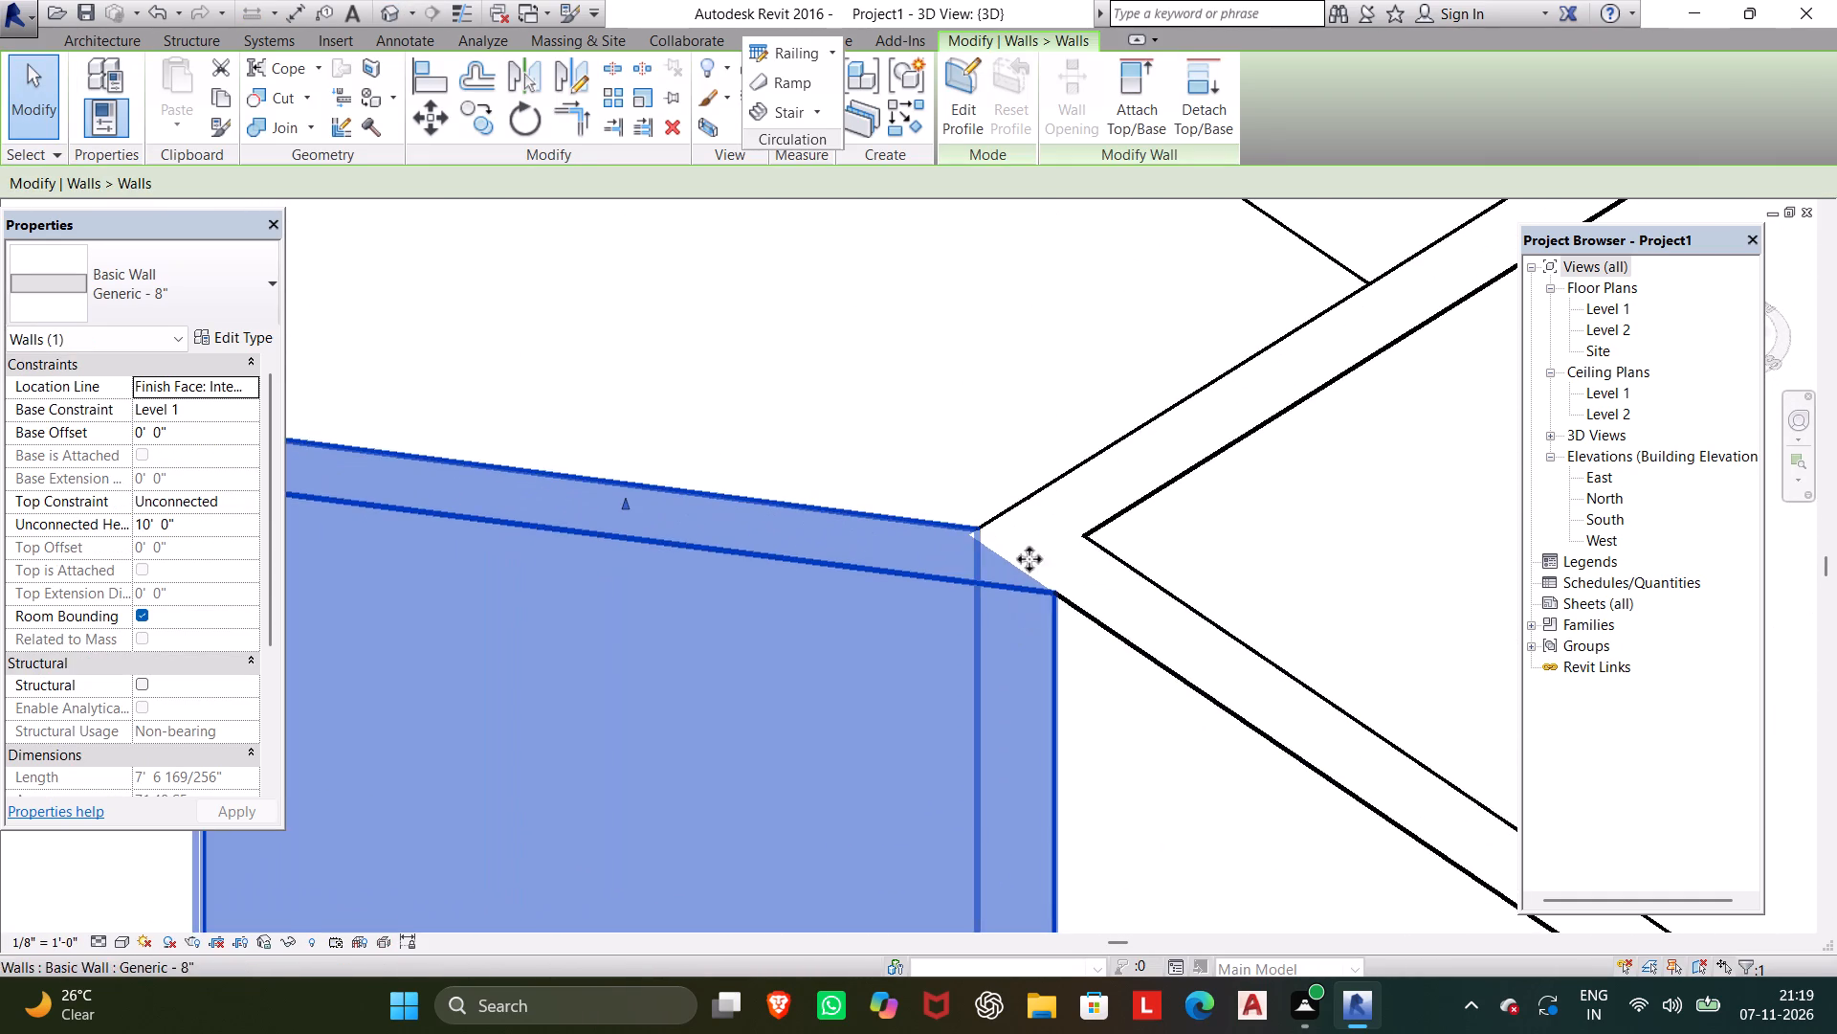
{"action": "left_click", "coordinate": [941, 96]}
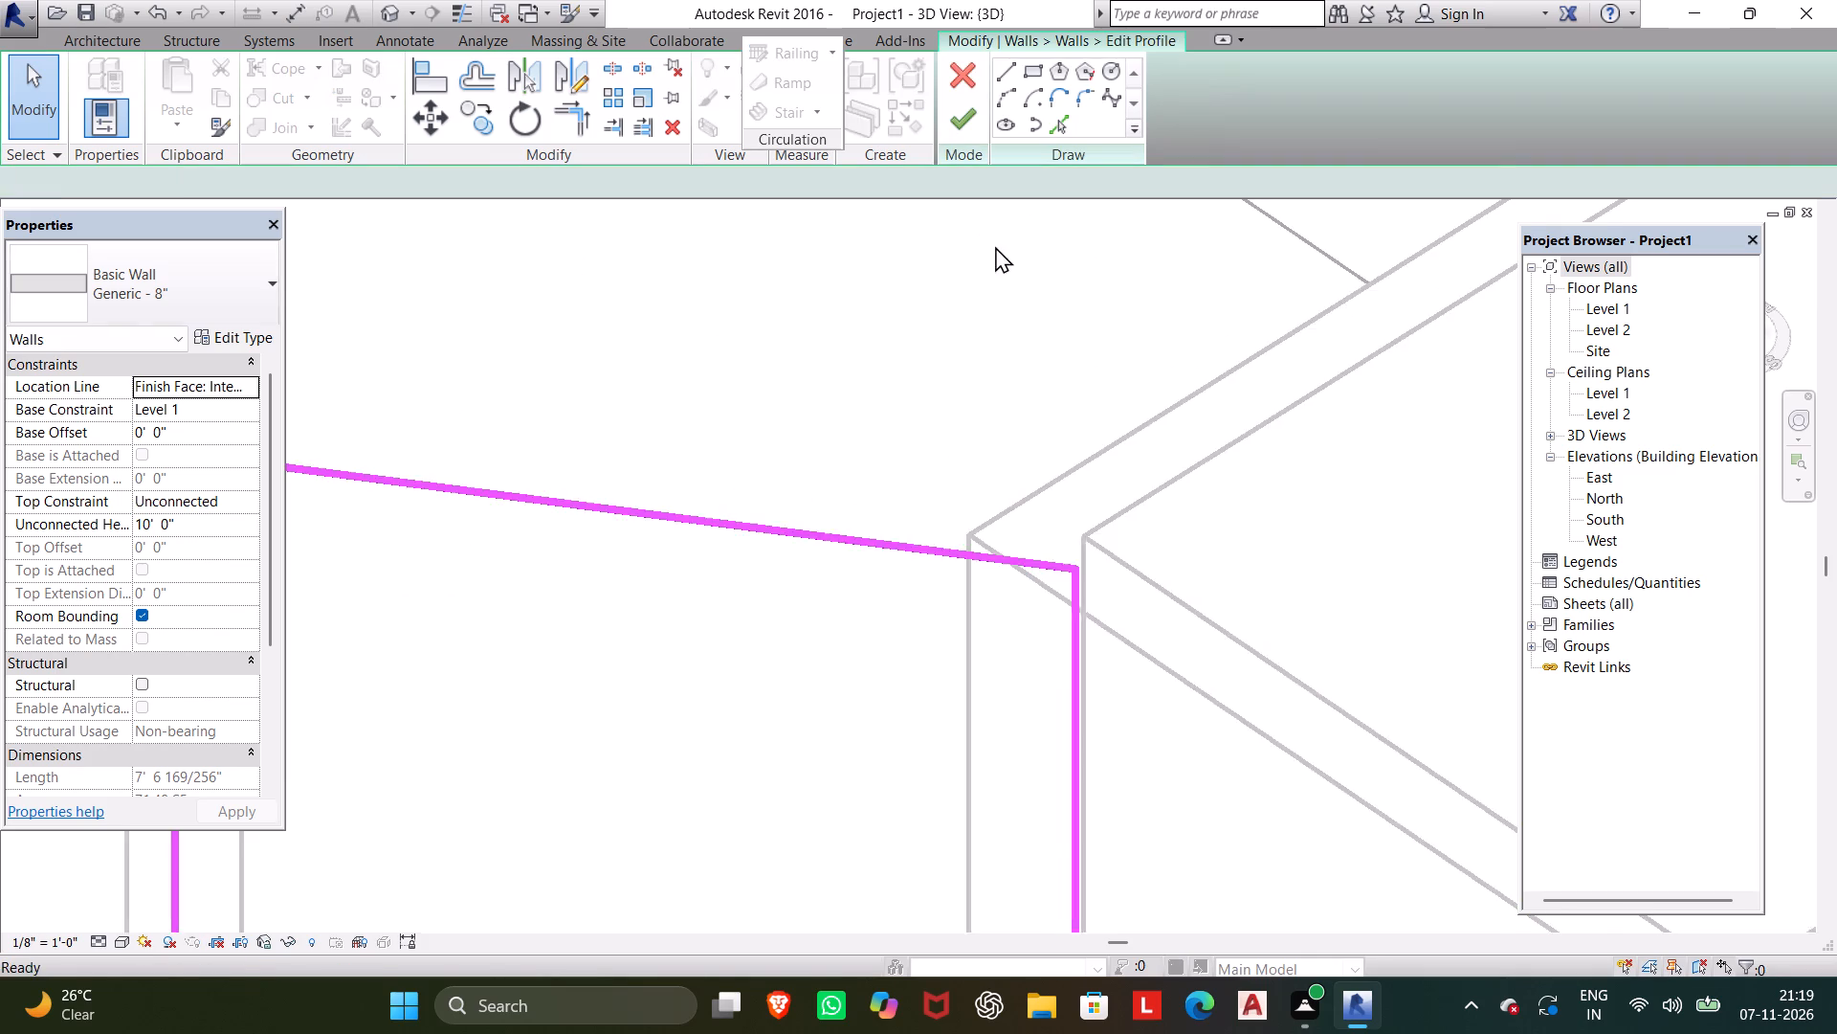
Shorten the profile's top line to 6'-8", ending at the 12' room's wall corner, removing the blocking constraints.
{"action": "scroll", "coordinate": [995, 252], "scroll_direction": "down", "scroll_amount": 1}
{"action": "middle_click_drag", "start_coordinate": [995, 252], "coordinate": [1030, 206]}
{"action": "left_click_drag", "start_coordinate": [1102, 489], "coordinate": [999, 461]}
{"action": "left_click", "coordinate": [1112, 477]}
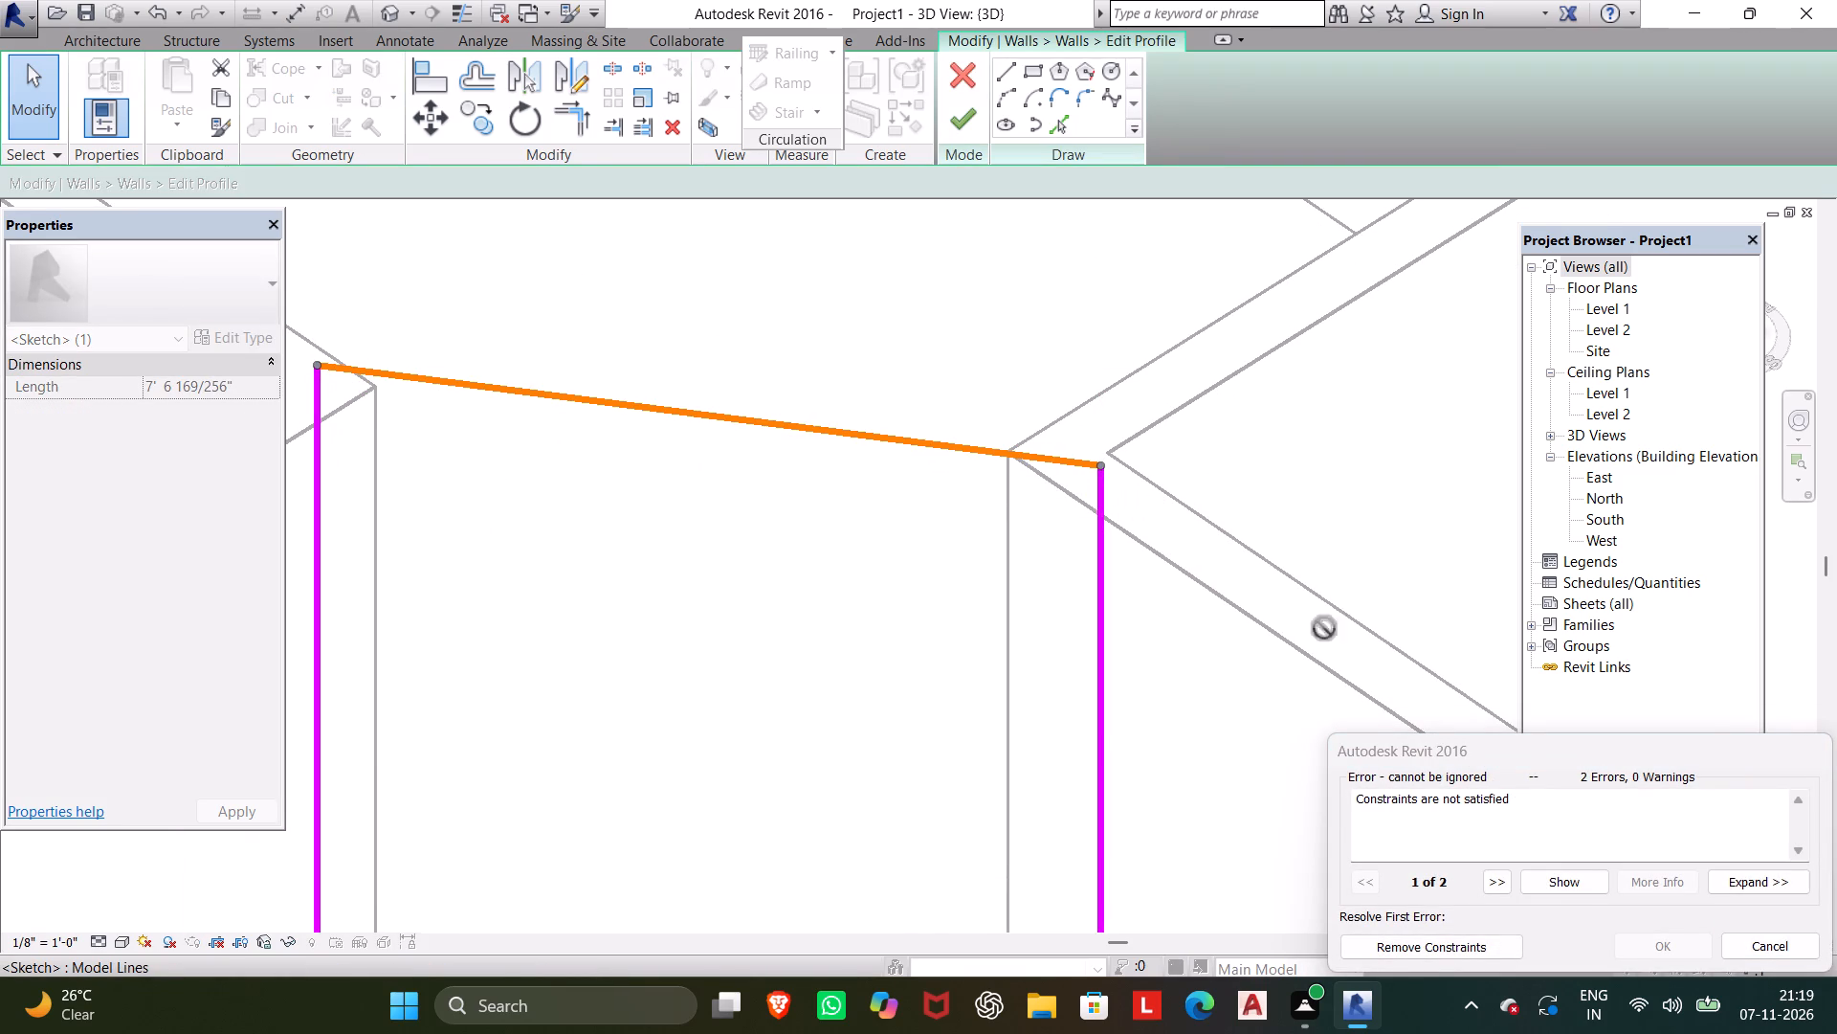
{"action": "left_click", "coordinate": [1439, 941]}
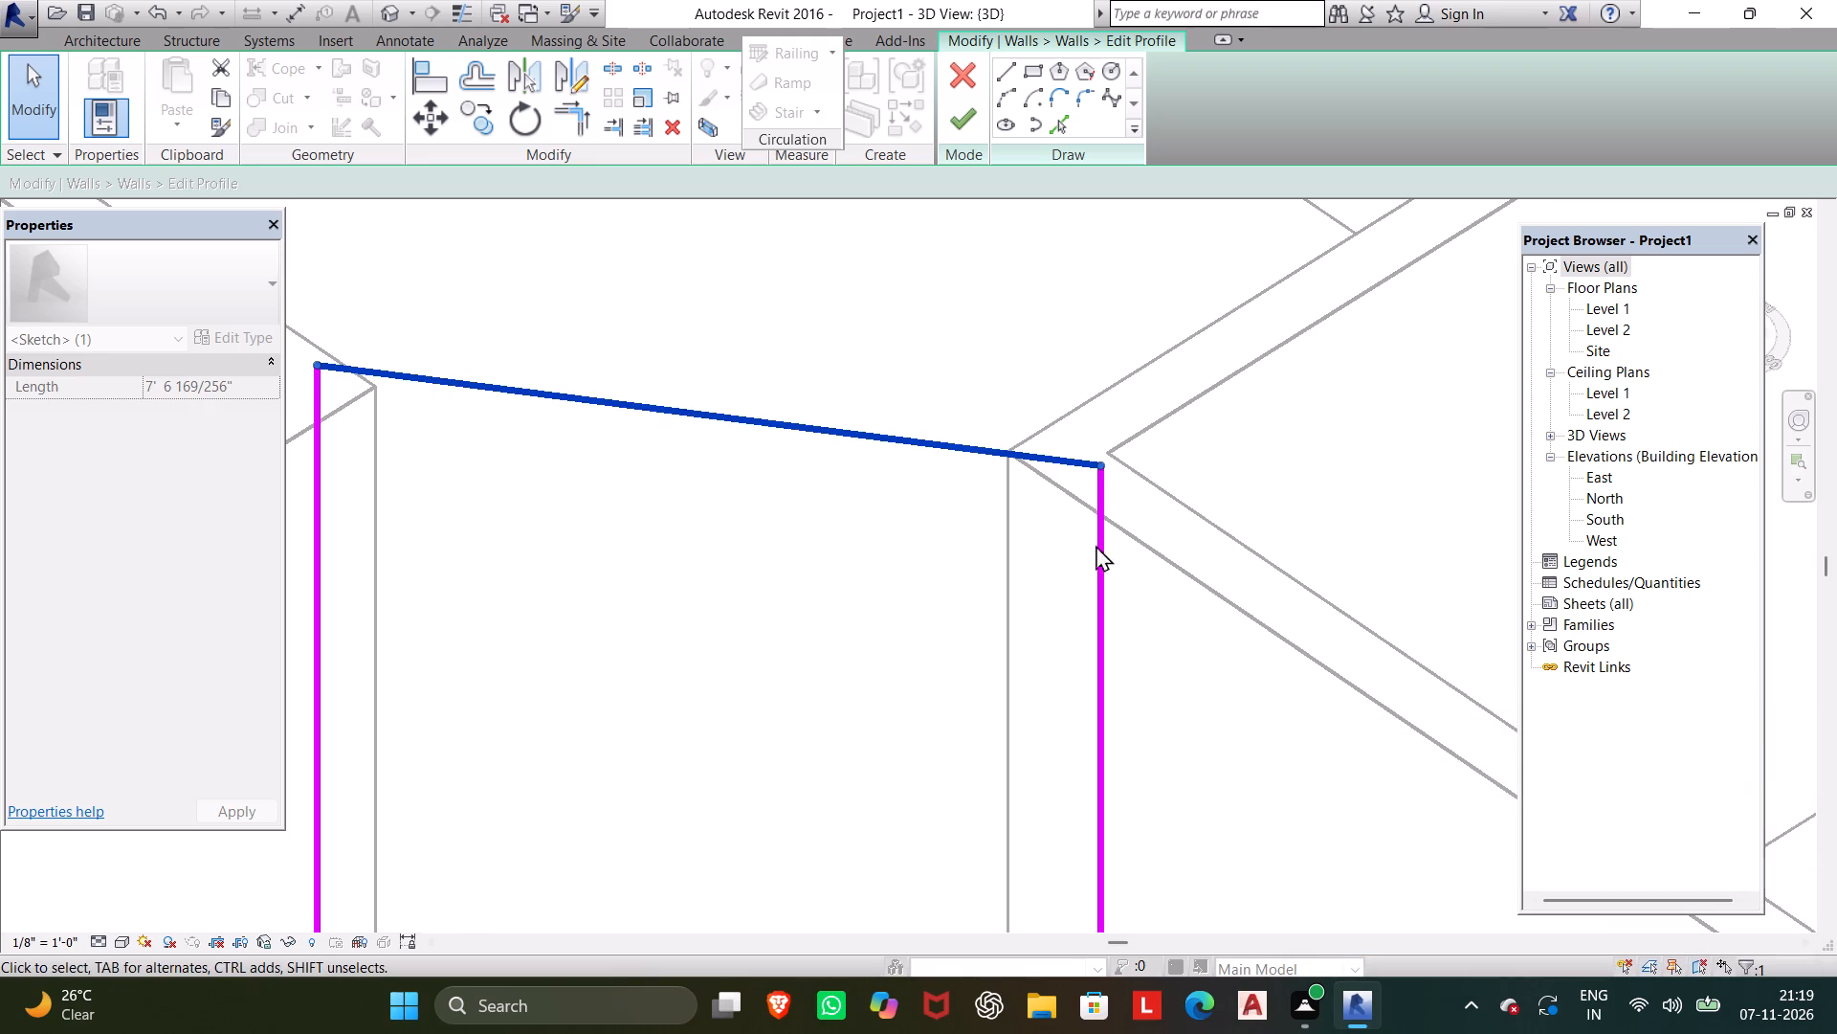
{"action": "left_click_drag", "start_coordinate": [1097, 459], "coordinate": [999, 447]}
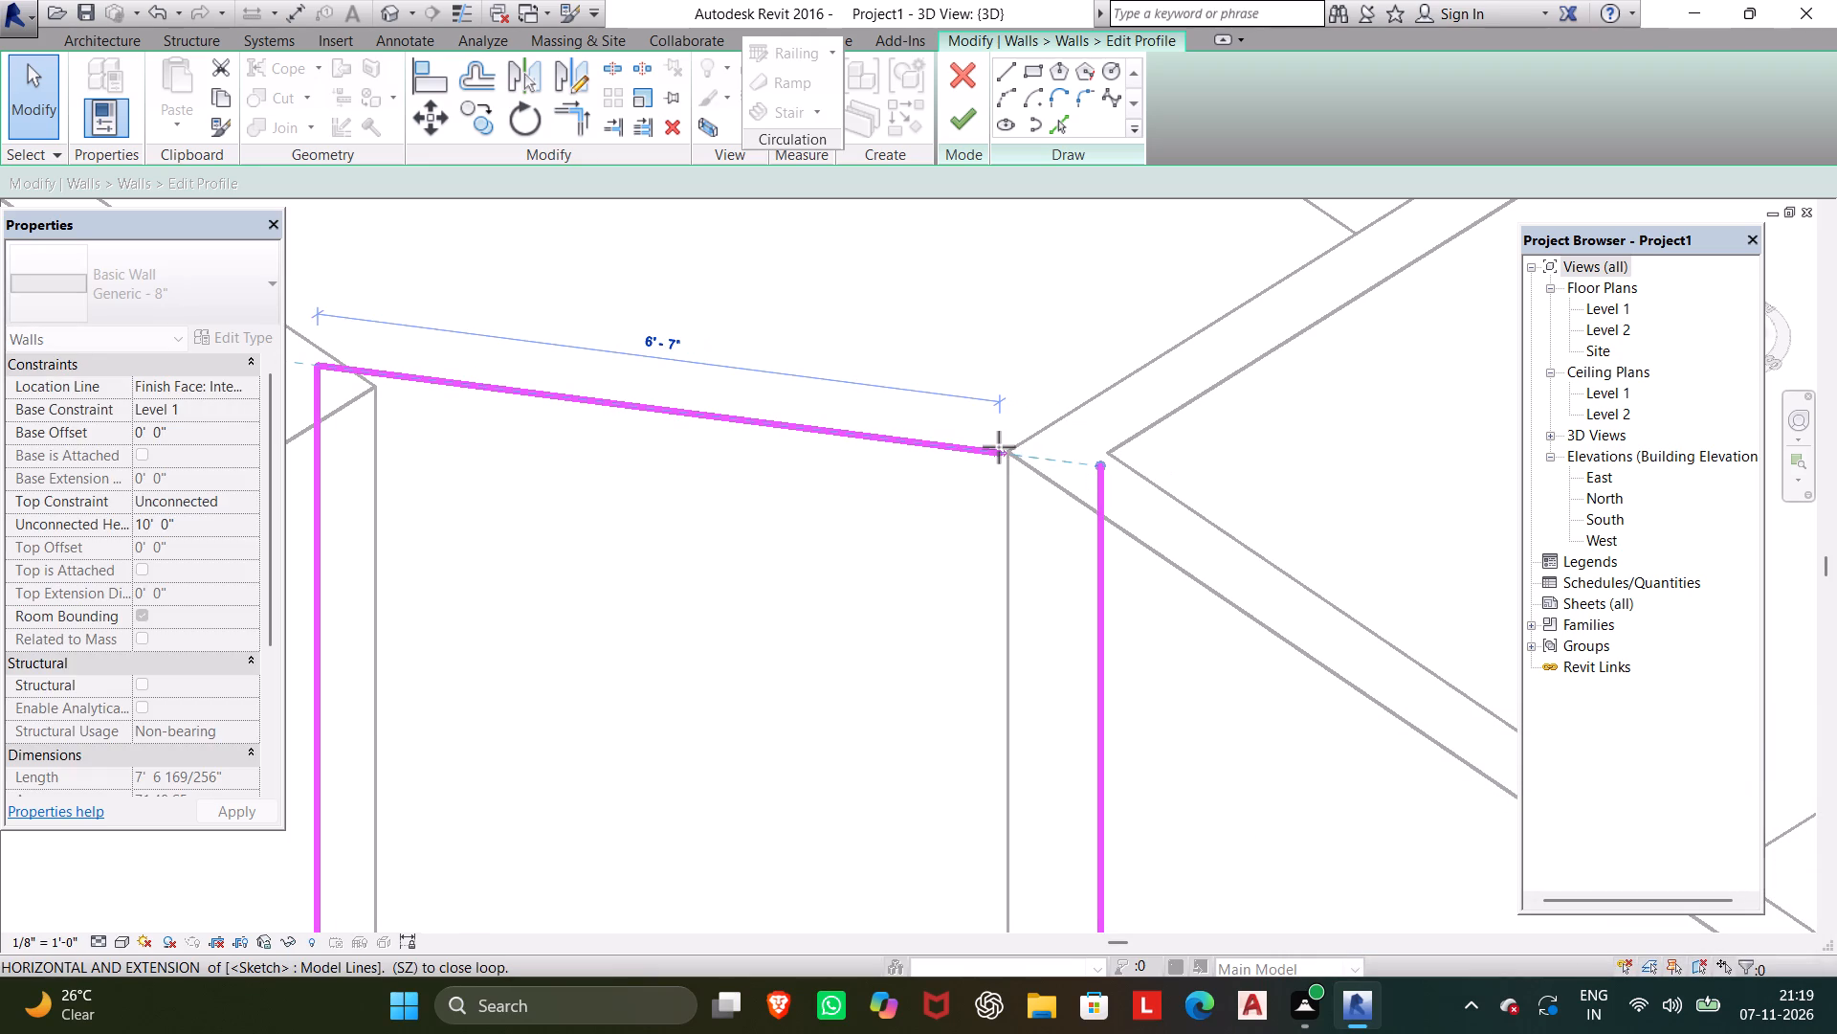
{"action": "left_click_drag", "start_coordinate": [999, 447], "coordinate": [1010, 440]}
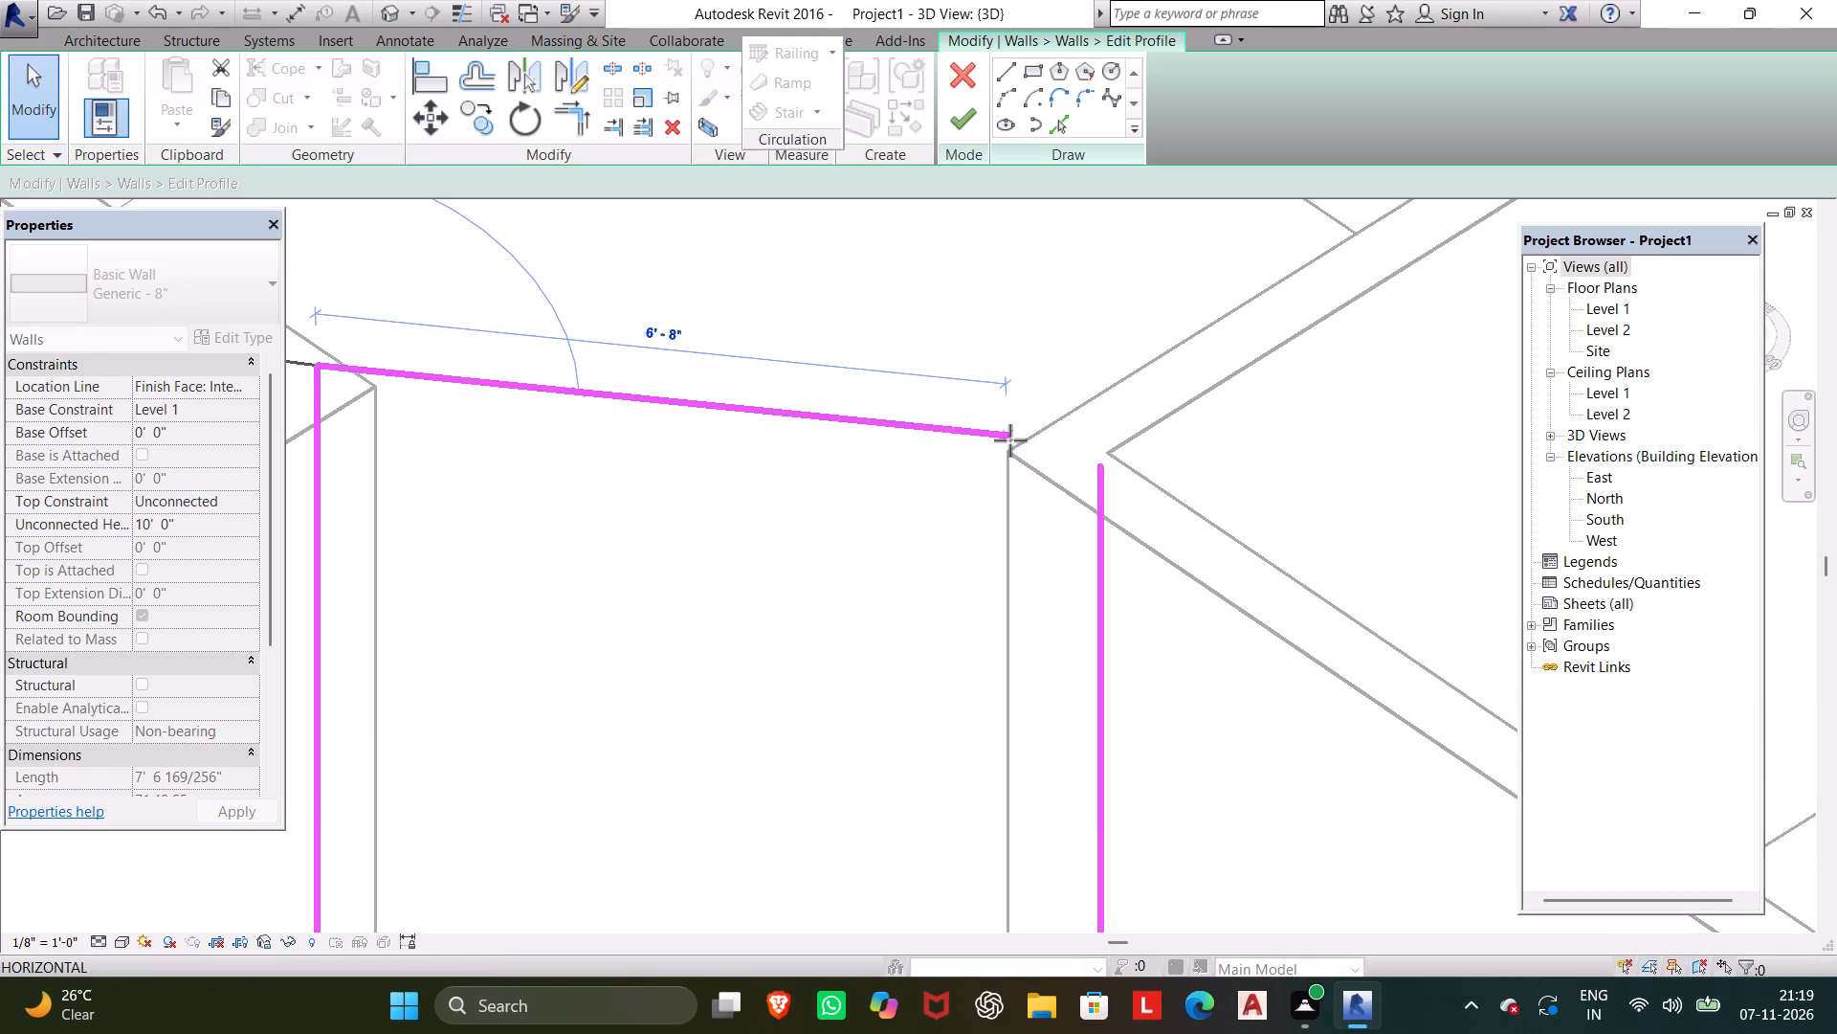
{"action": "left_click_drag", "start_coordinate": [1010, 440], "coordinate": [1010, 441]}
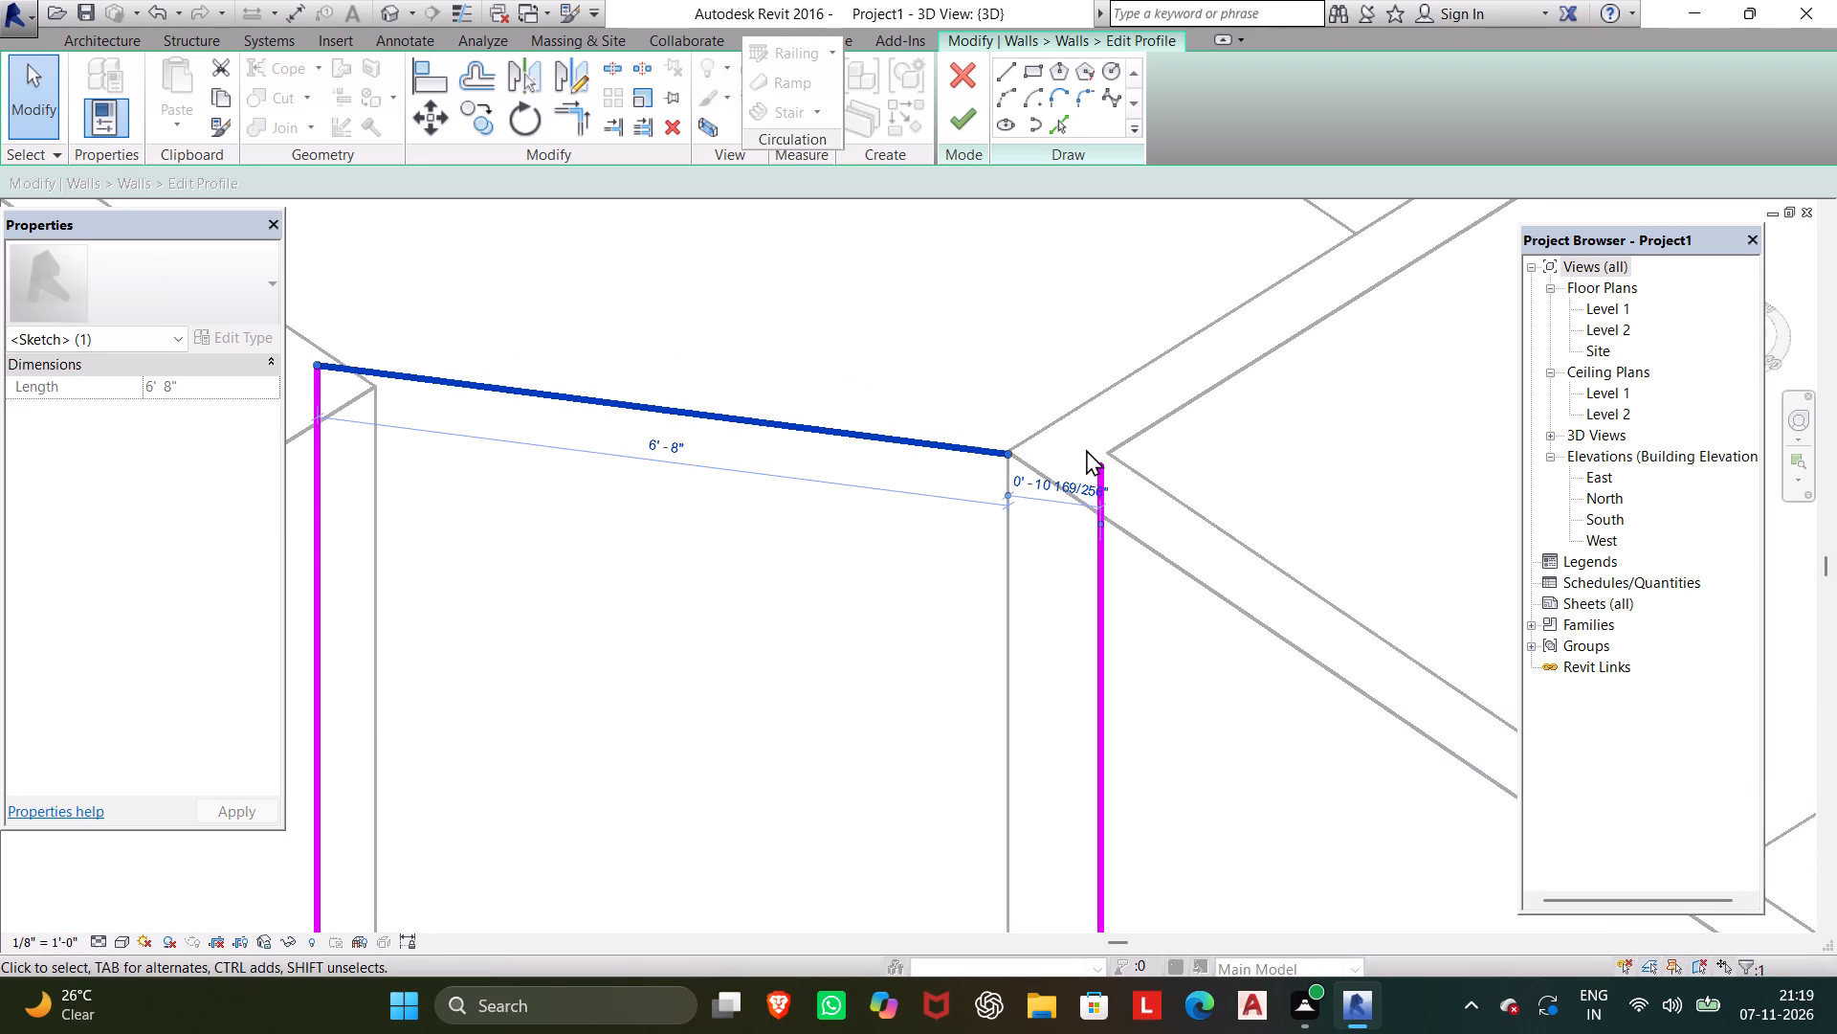
Move the top end of the profile's southeast side line to the 12' room's wall corner, removing the blocking constraints.
{"action": "scroll", "coordinate": [1129, 556], "scroll_direction": "down", "scroll_amount": 2}
{"action": "middle_click_drag", "start_coordinate": [1124, 548], "coordinate": [1163, 417]}
{"action": "scroll", "coordinate": [1163, 417], "scroll_direction": "up", "scroll_amount": 1}
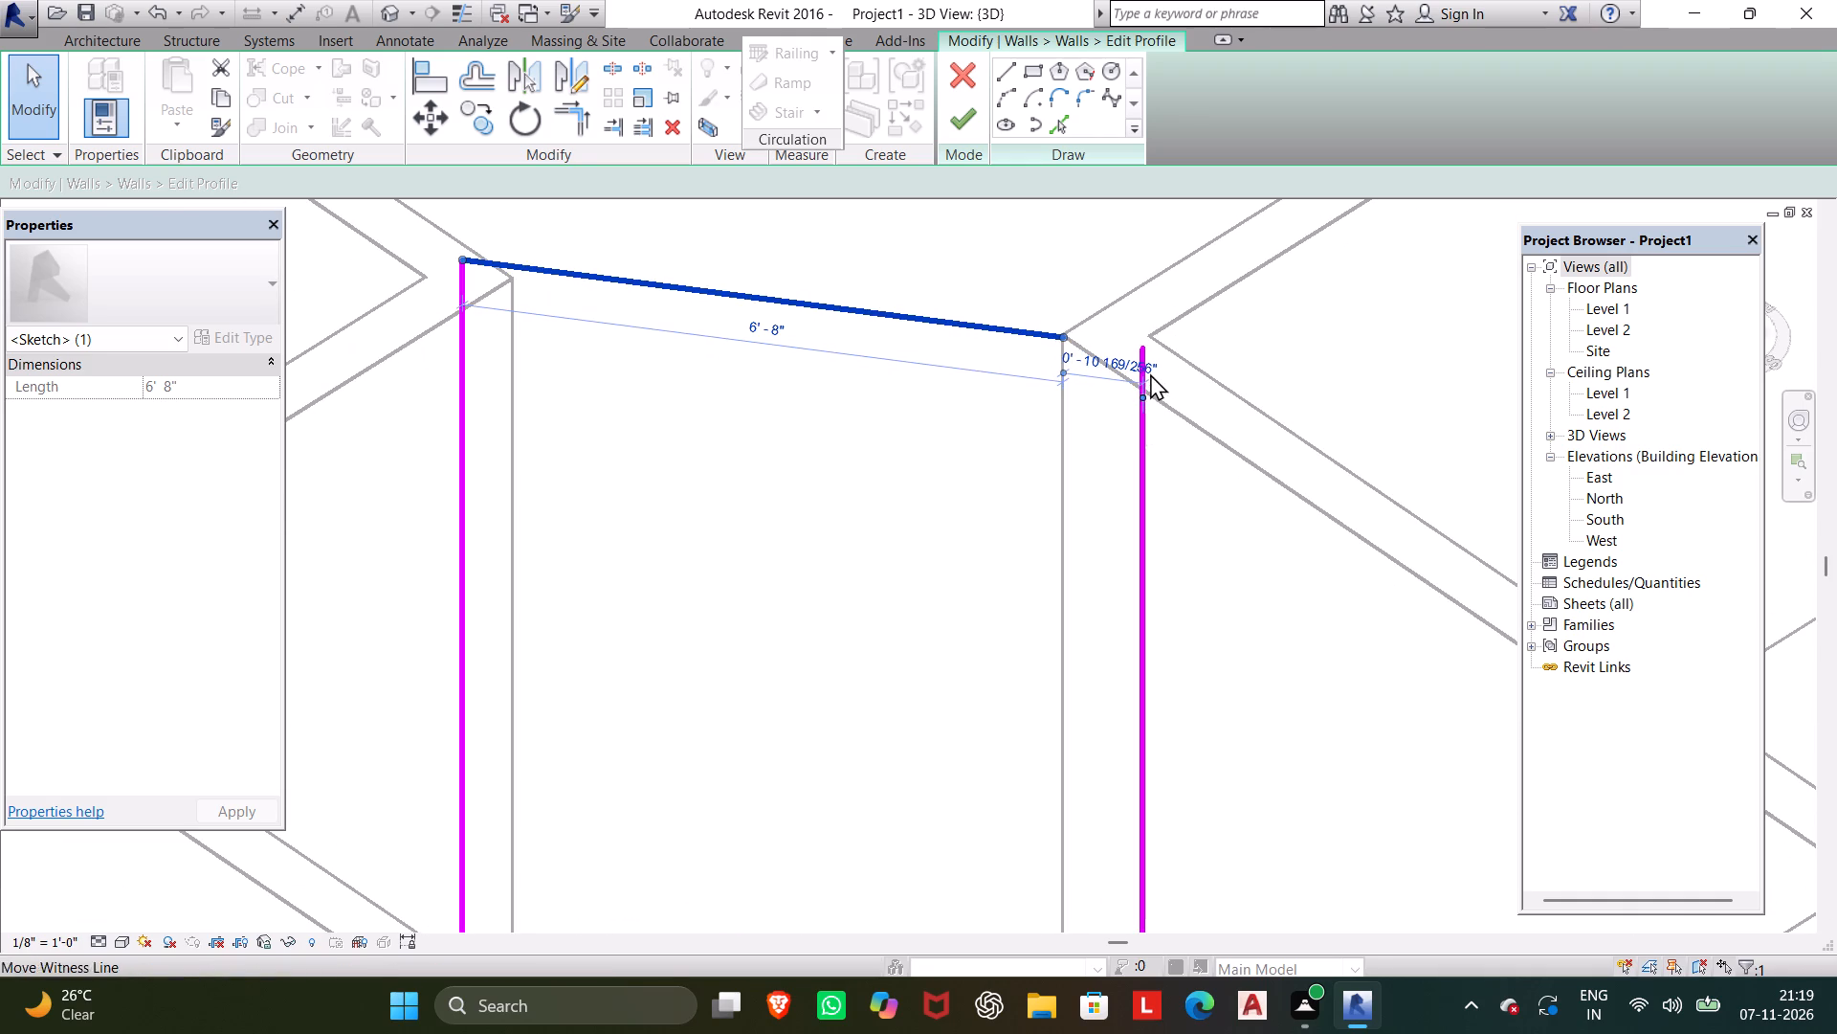
{"action": "scroll", "coordinate": [1151, 365], "scroll_direction": "up", "scroll_amount": 8}
{"action": "left_click_drag", "start_coordinate": [1121, 339], "coordinate": [882, 319]}
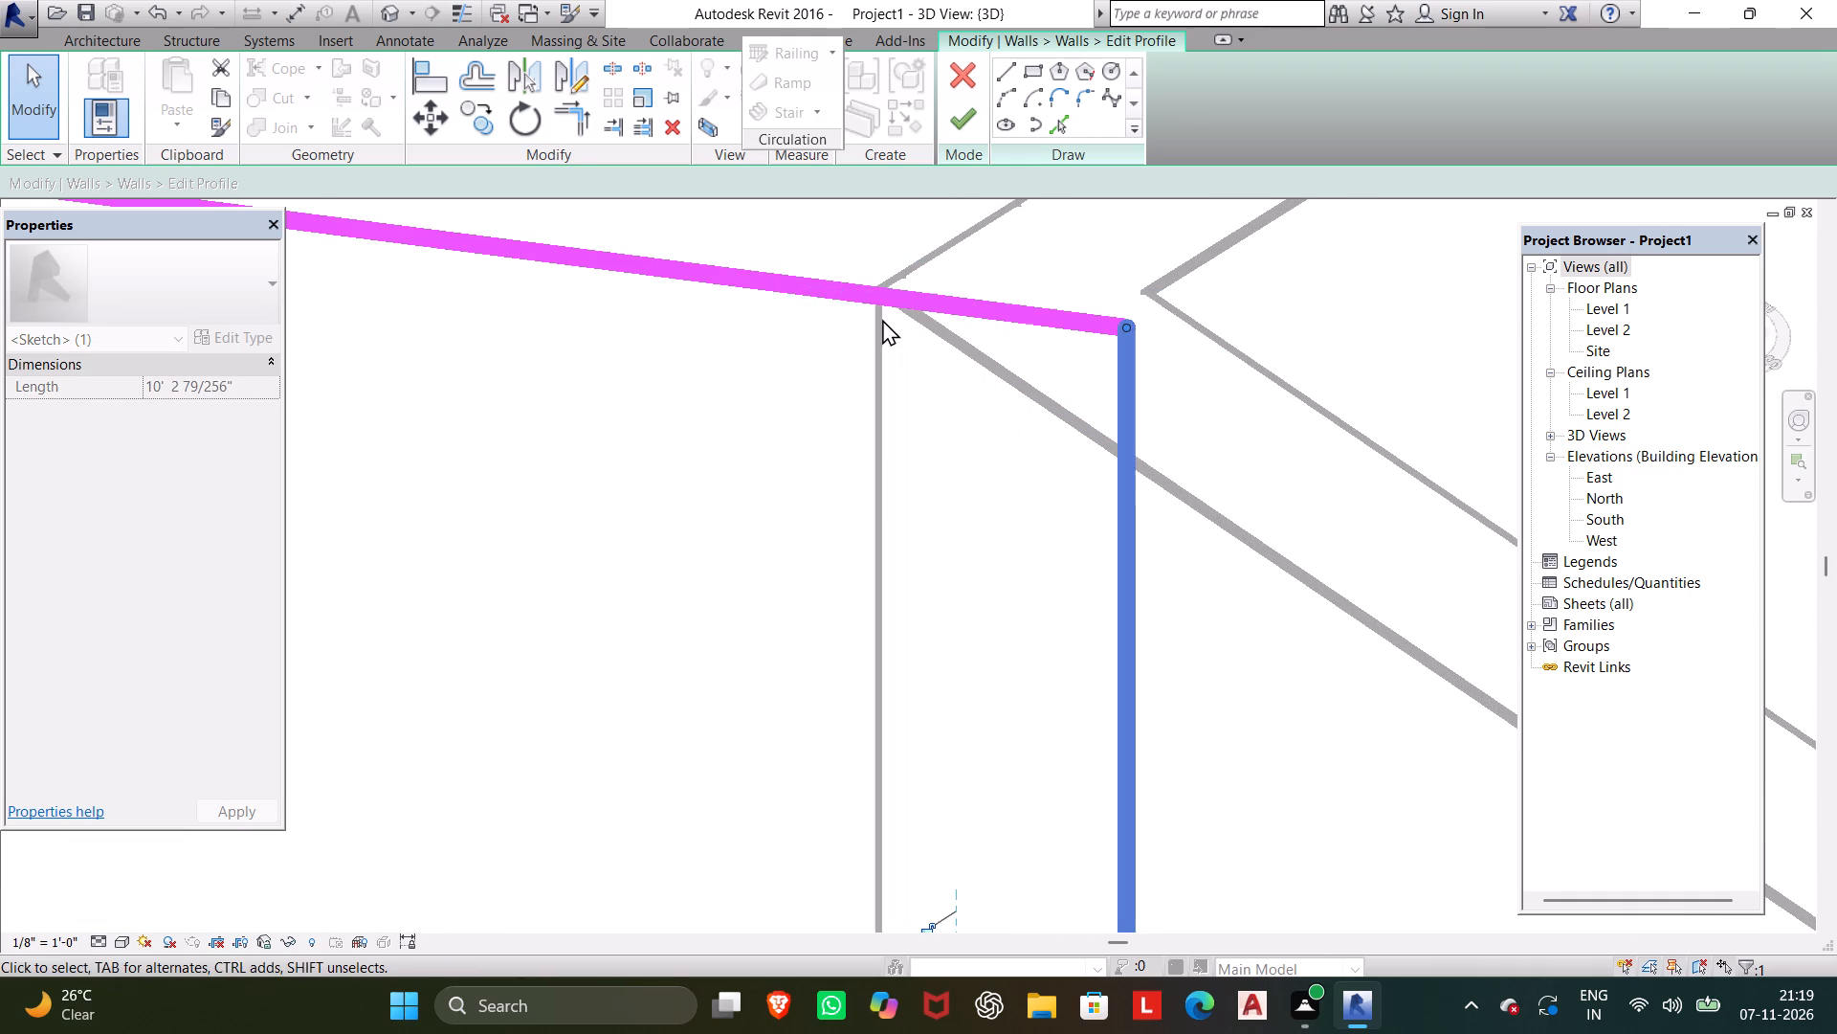
{"action": "left_click_drag", "start_coordinate": [1123, 339], "coordinate": [907, 325]}
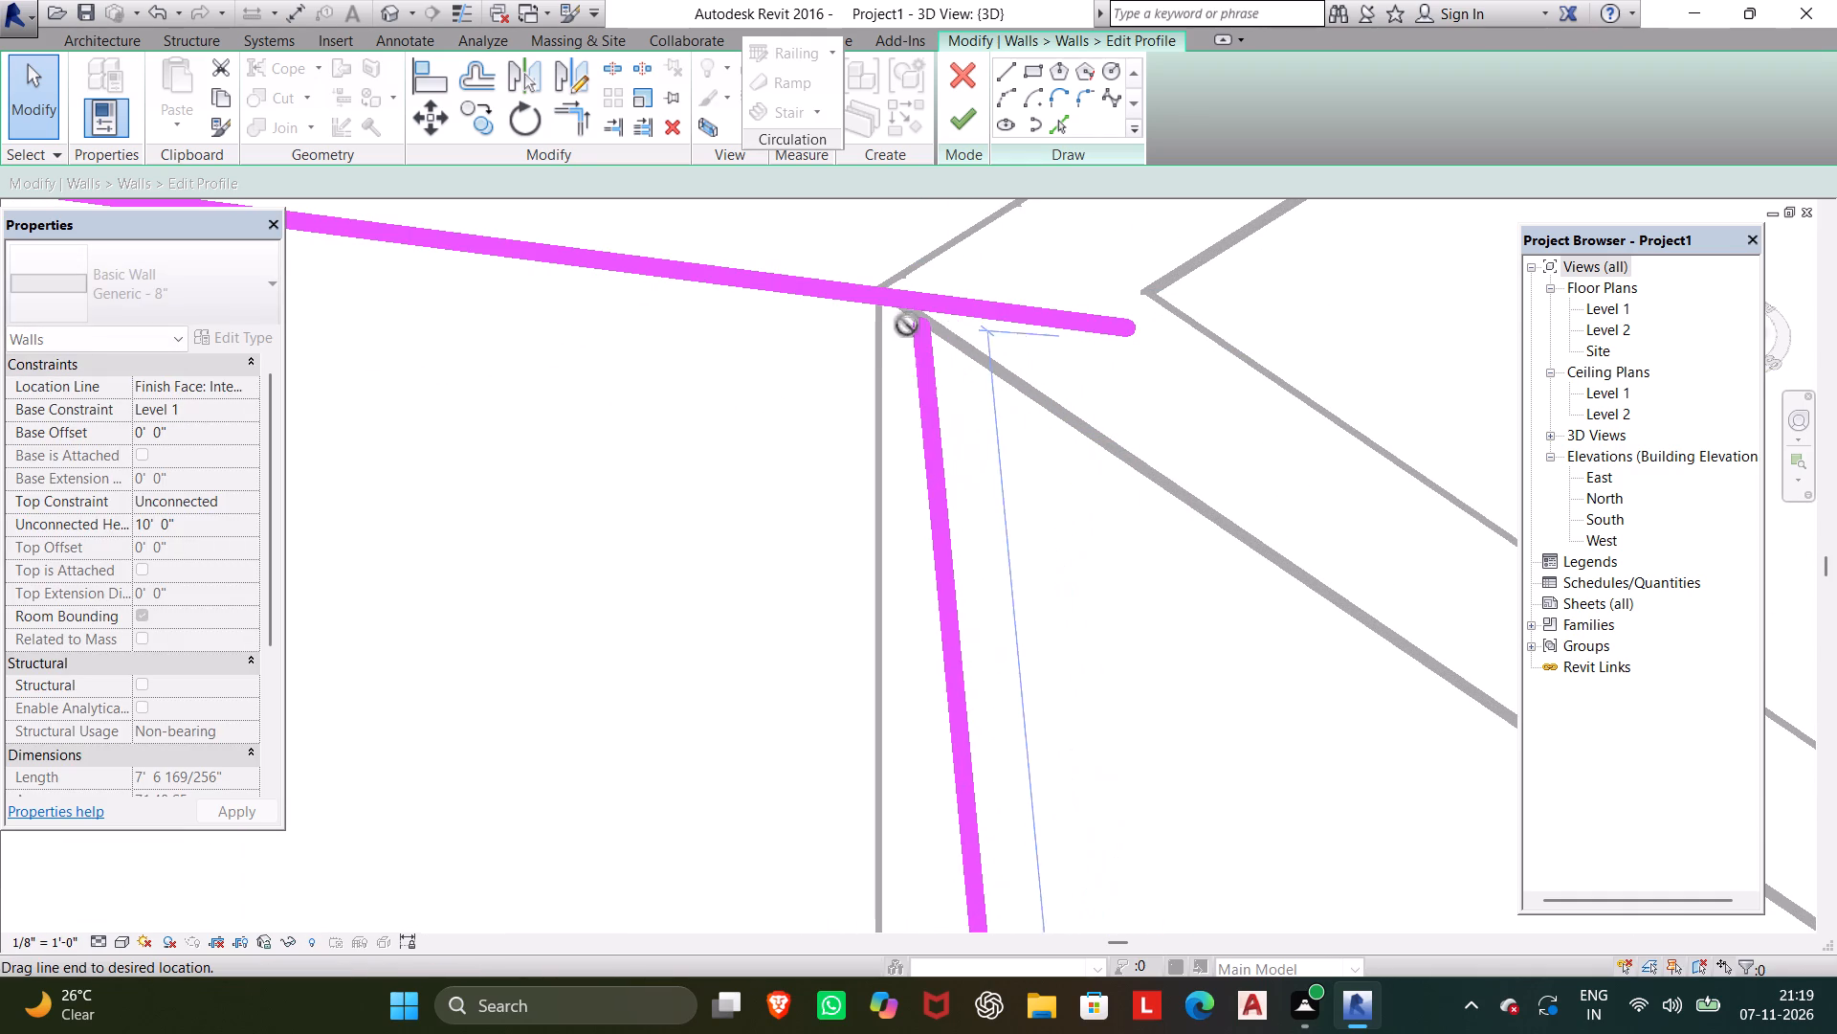
{"action": "left_click_drag", "start_coordinate": [907, 325], "coordinate": [877, 309]}
{"action": "scroll", "coordinate": [1082, 452], "scroll_direction": "down", "scroll_amount": 2}
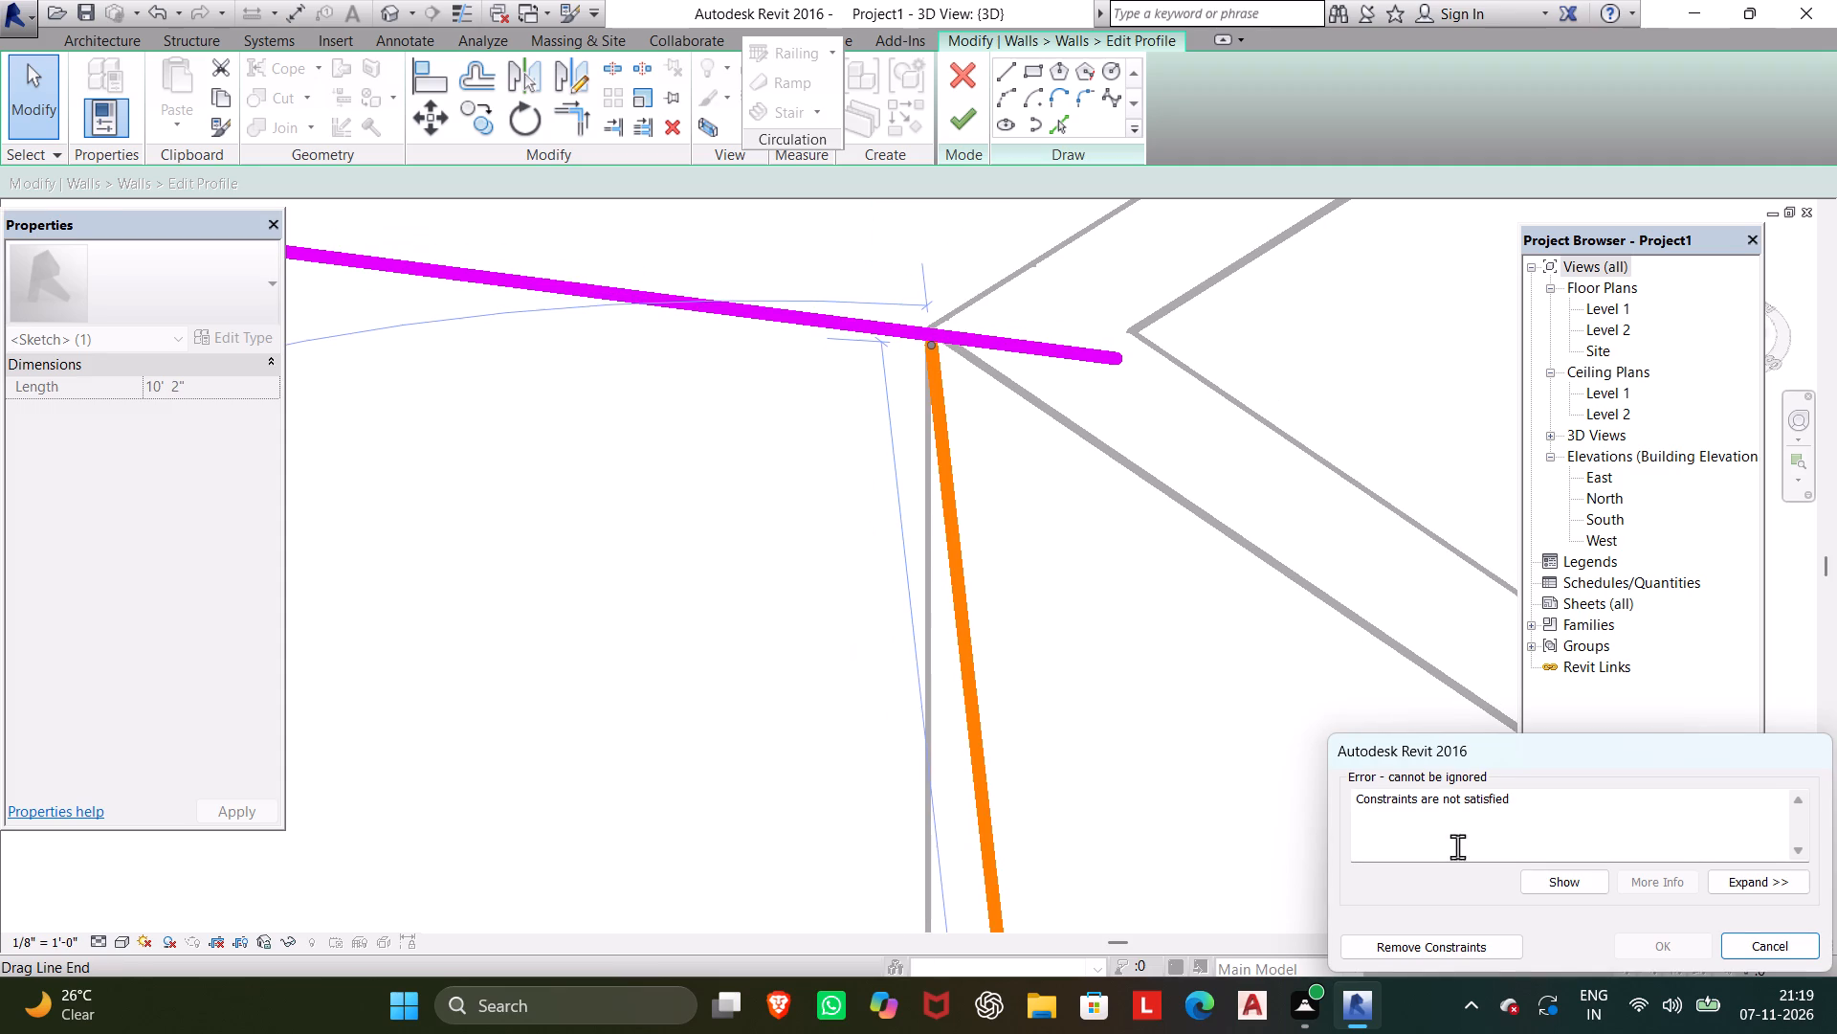
{"action": "left_click", "coordinate": [1407, 941]}
Move the bottom end of the southeast side line to make it vertical, about 9'-10" long.
{"action": "scroll", "coordinate": [1116, 592], "scroll_direction": "down", "scroll_amount": 3}
{"action": "middle_click_drag", "start_coordinate": [1125, 572], "coordinate": [1279, 254]}
{"action": "scroll", "coordinate": [1273, 277], "scroll_direction": "up", "scroll_amount": 1}
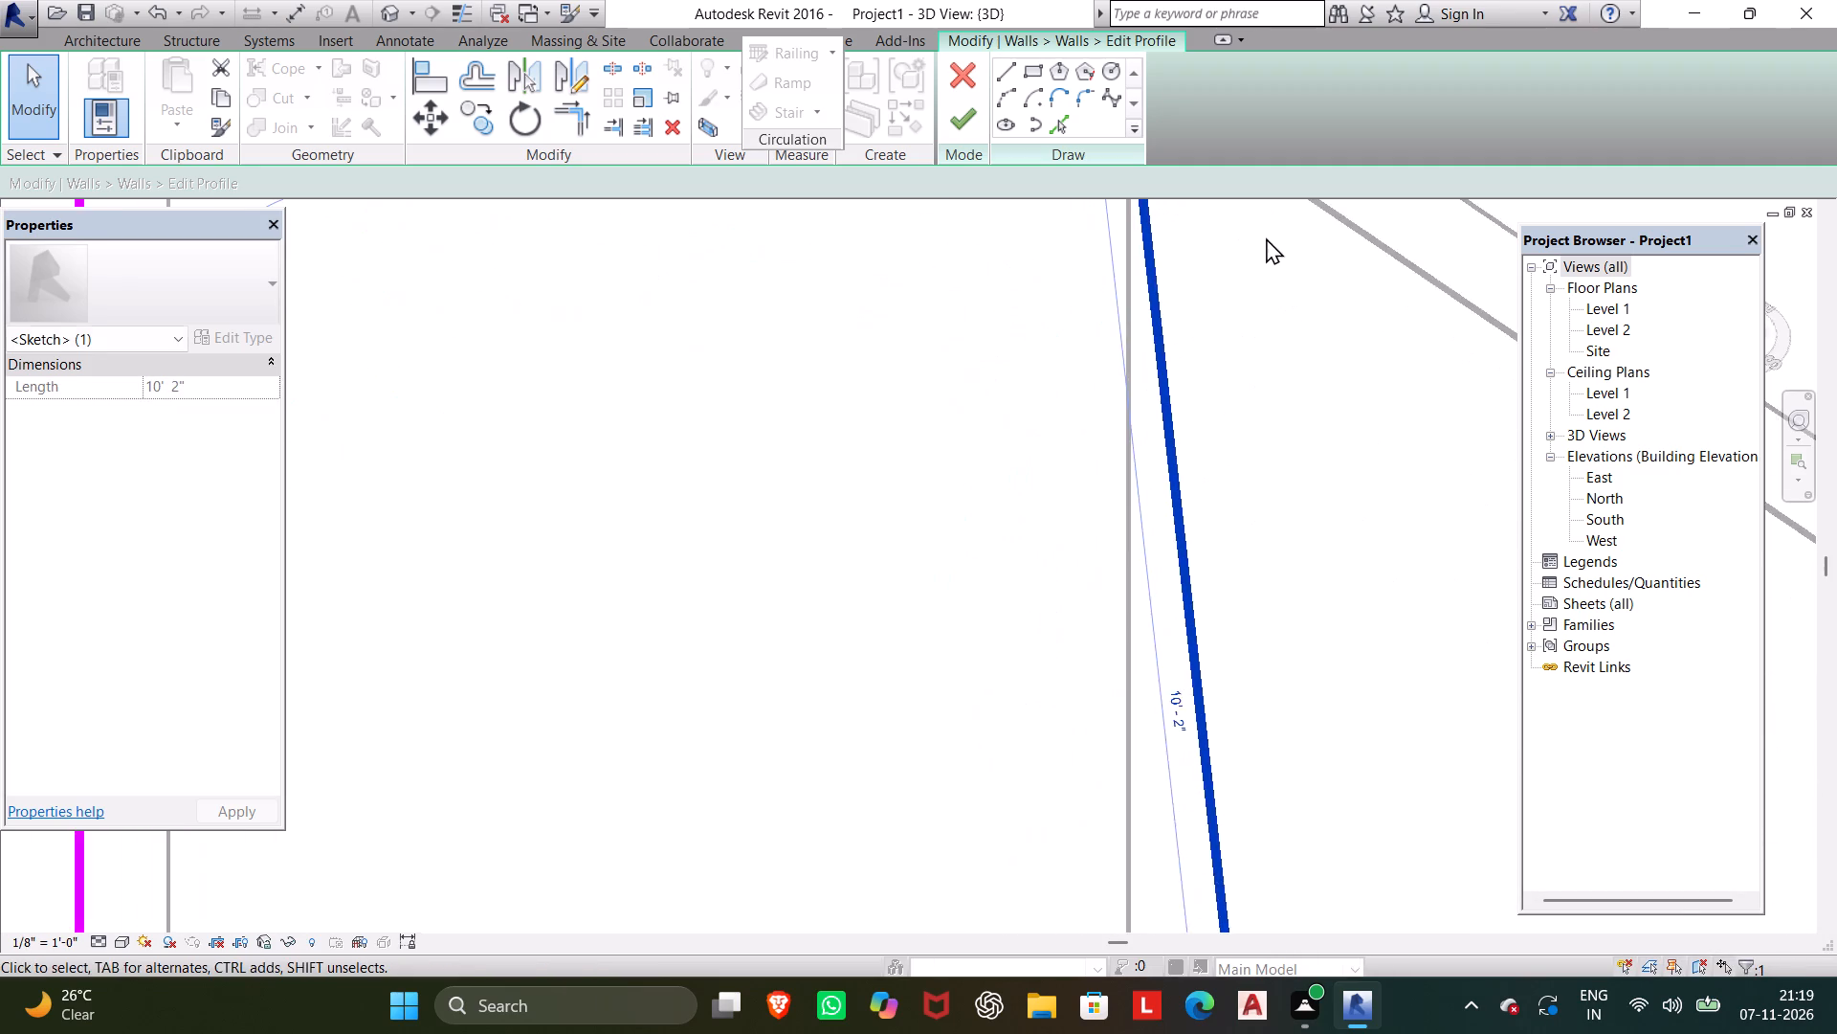
{"action": "scroll", "coordinate": [1206, 342], "scroll_direction": "down", "scroll_amount": 8}
{"action": "scroll", "coordinate": [1206, 684], "scroll_direction": "up", "scroll_amount": 4}
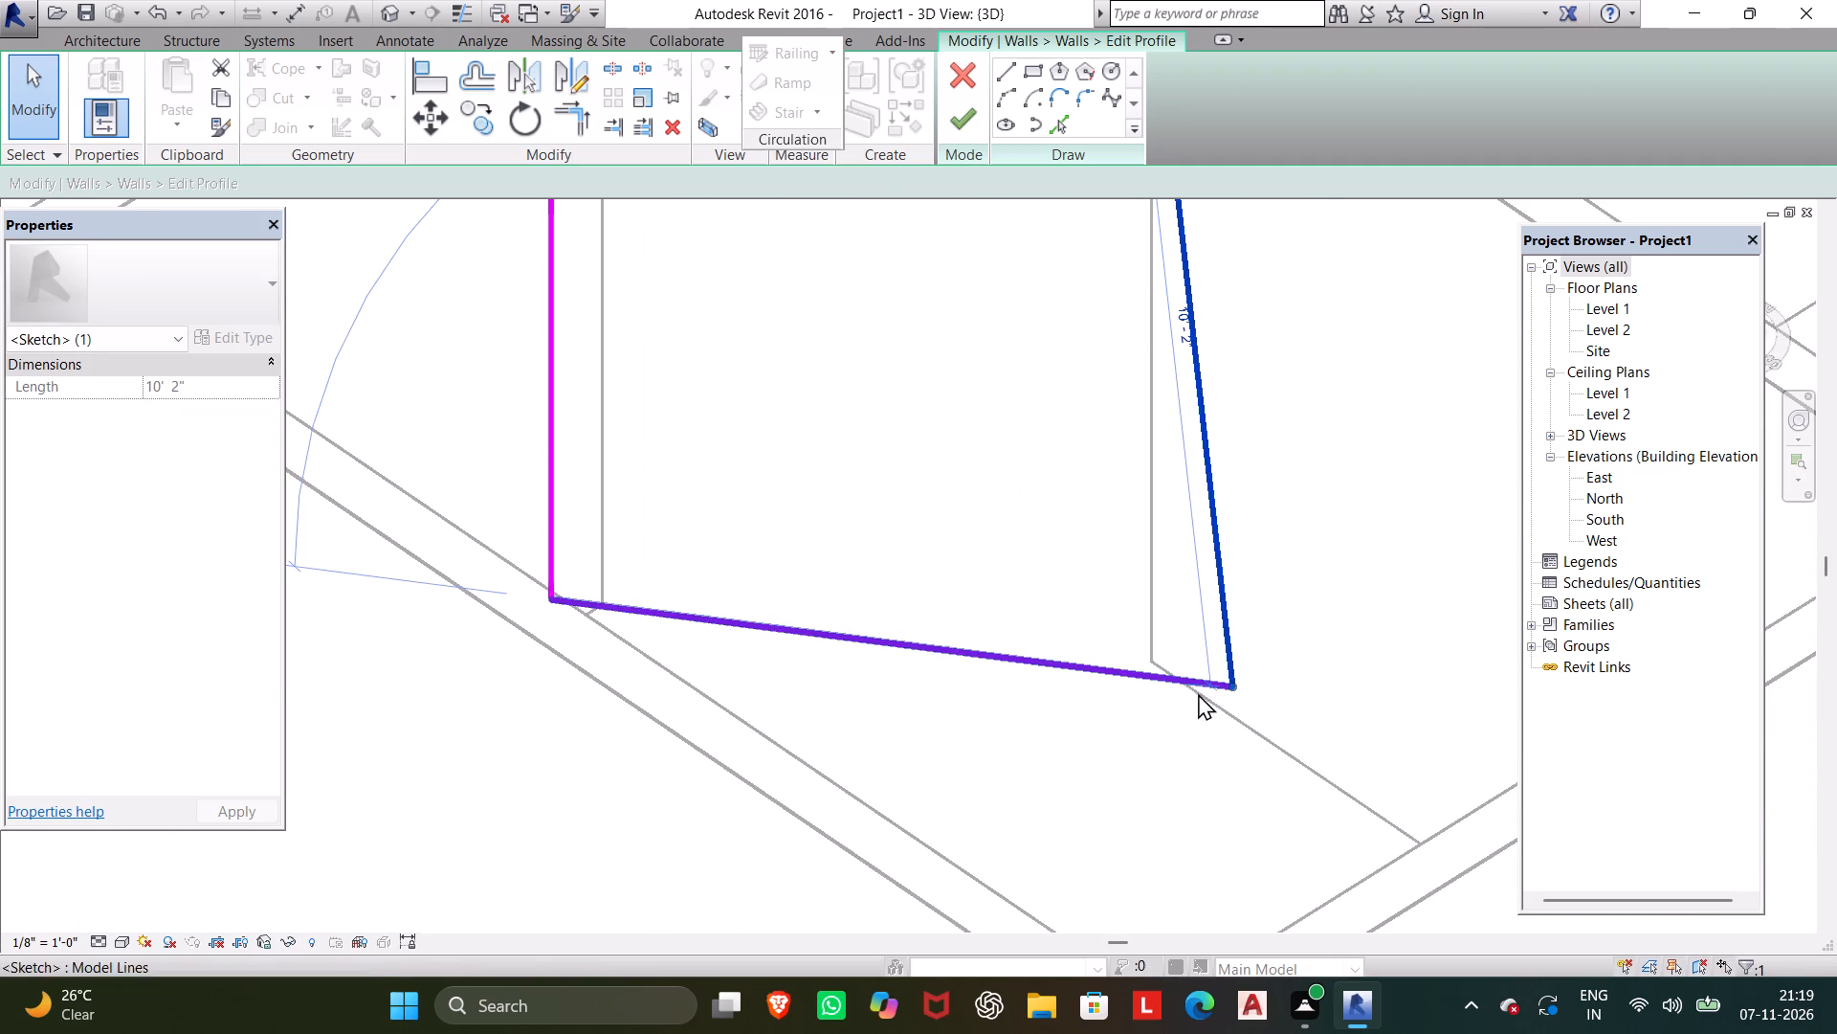
{"action": "left_click_drag", "start_coordinate": [1232, 686], "coordinate": [1142, 671]}
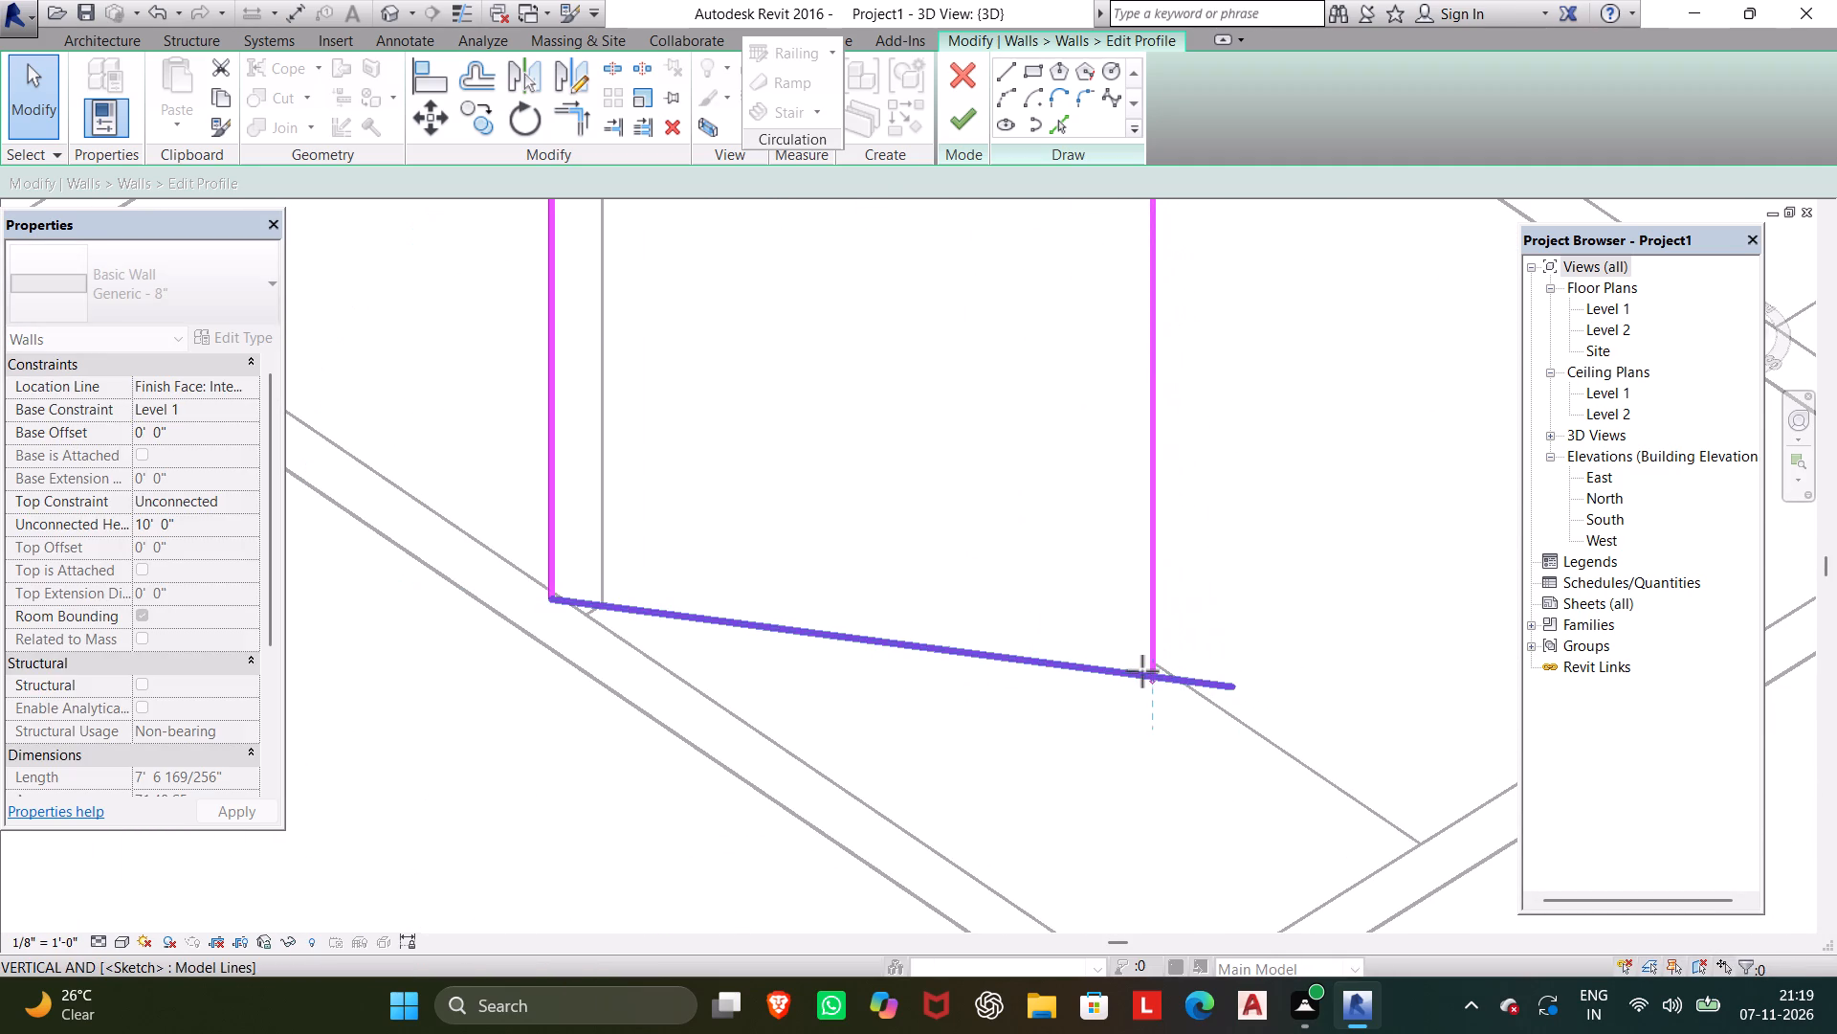
{"action": "left_click_drag", "start_coordinate": [1142, 671], "coordinate": [1142, 654]}
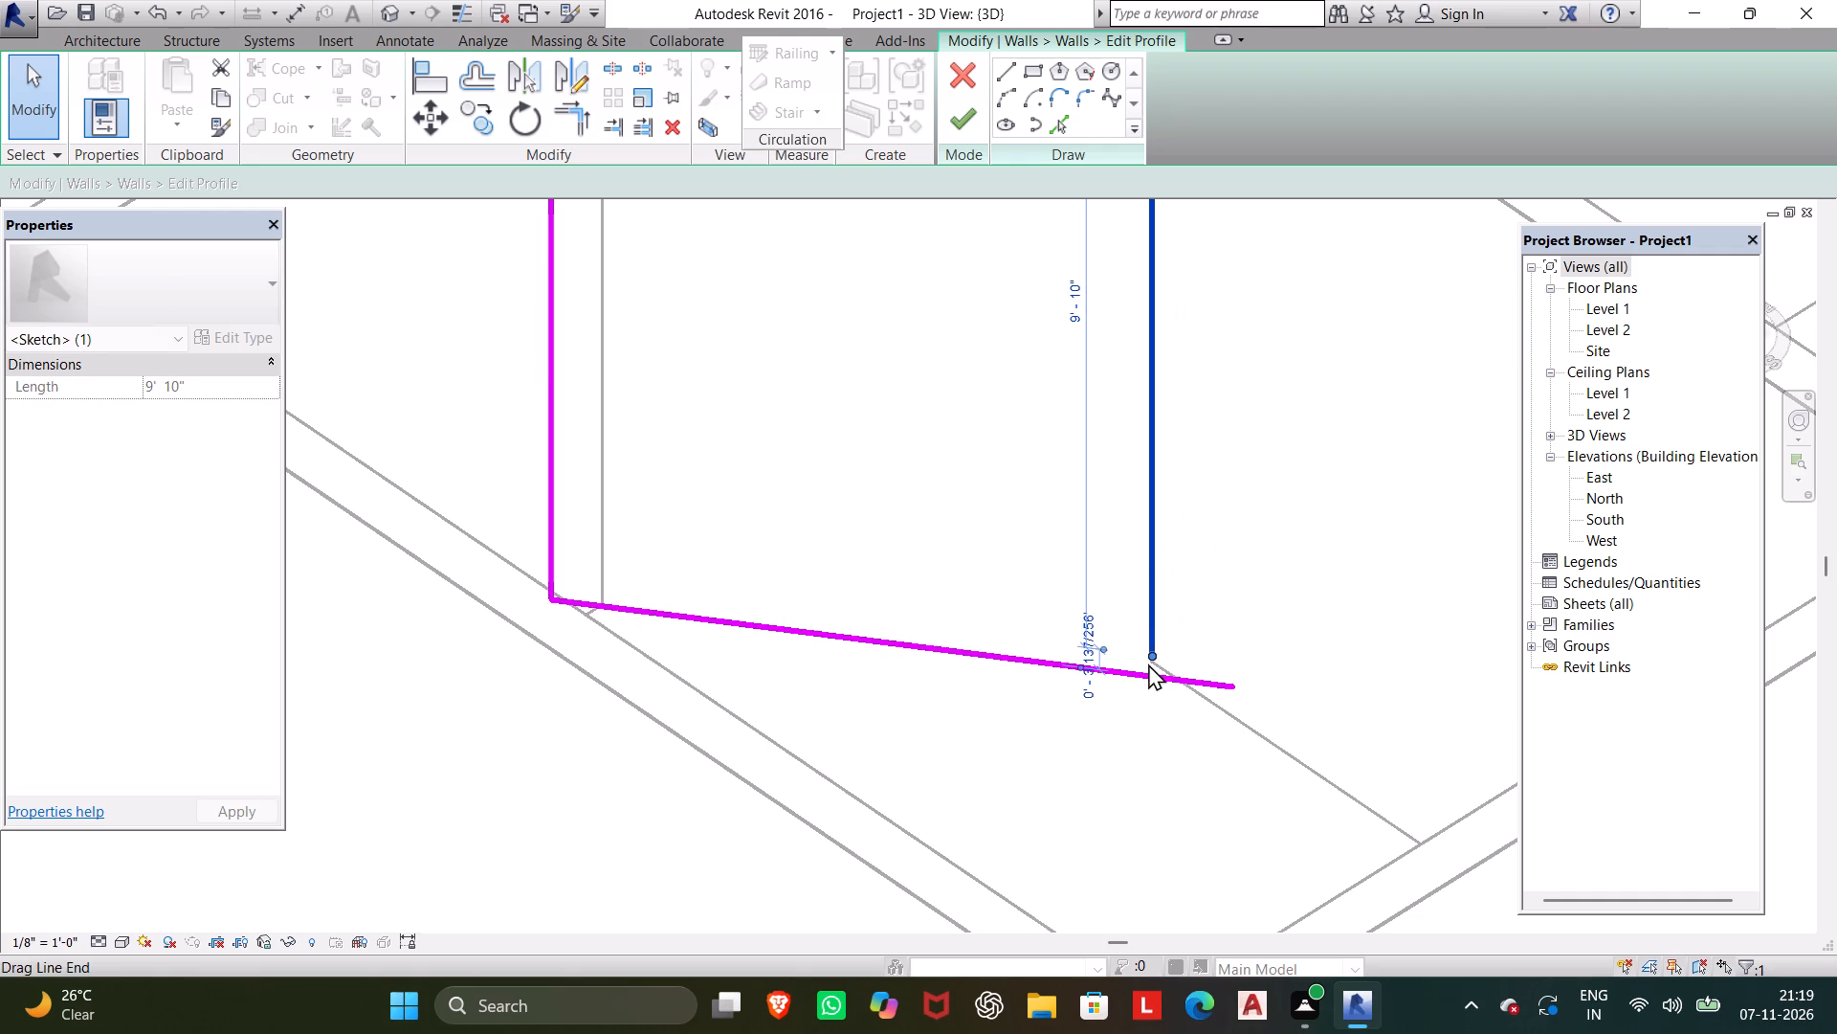
Shorten the profile's bottom line to about 6'-8" so it meets the side line, removing the blocking constraint.
{"action": "left_click", "coordinate": [1210, 679]}
{"action": "scroll", "coordinate": [1231, 696], "scroll_direction": "up", "scroll_amount": 3}
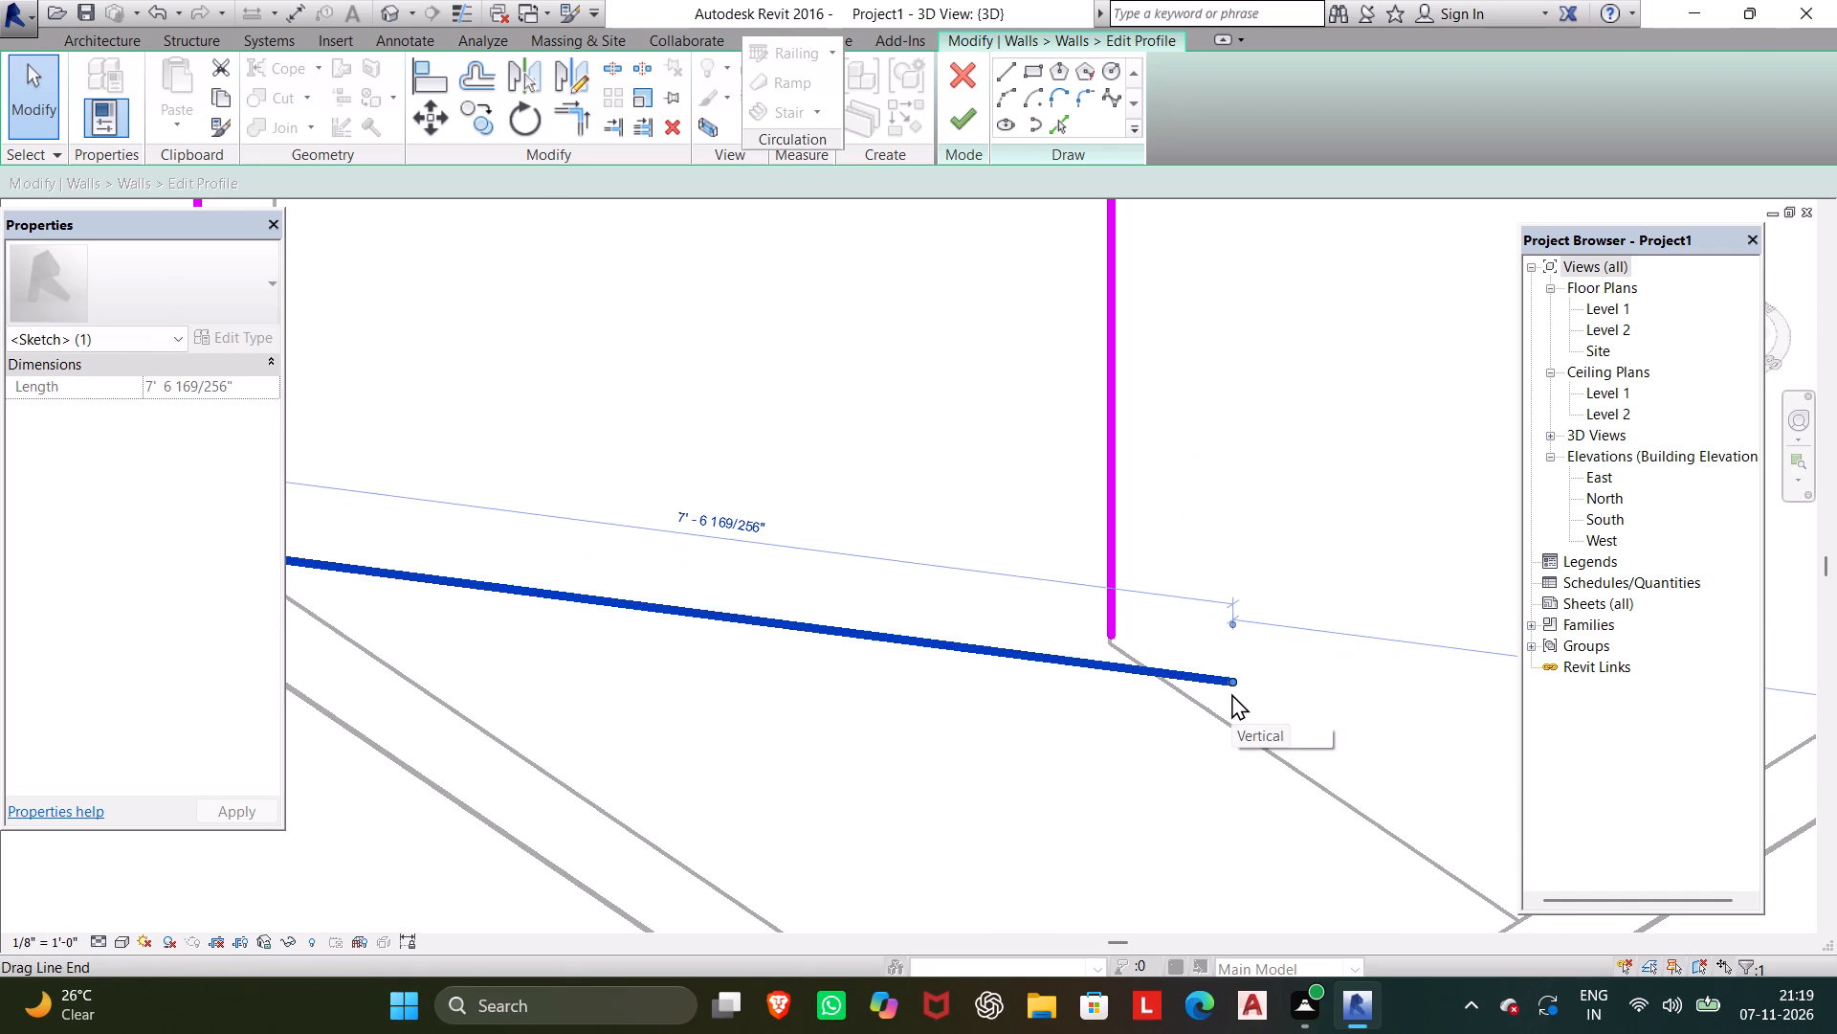
{"action": "left_click_drag", "start_coordinate": [1231, 678], "coordinate": [1106, 641]}
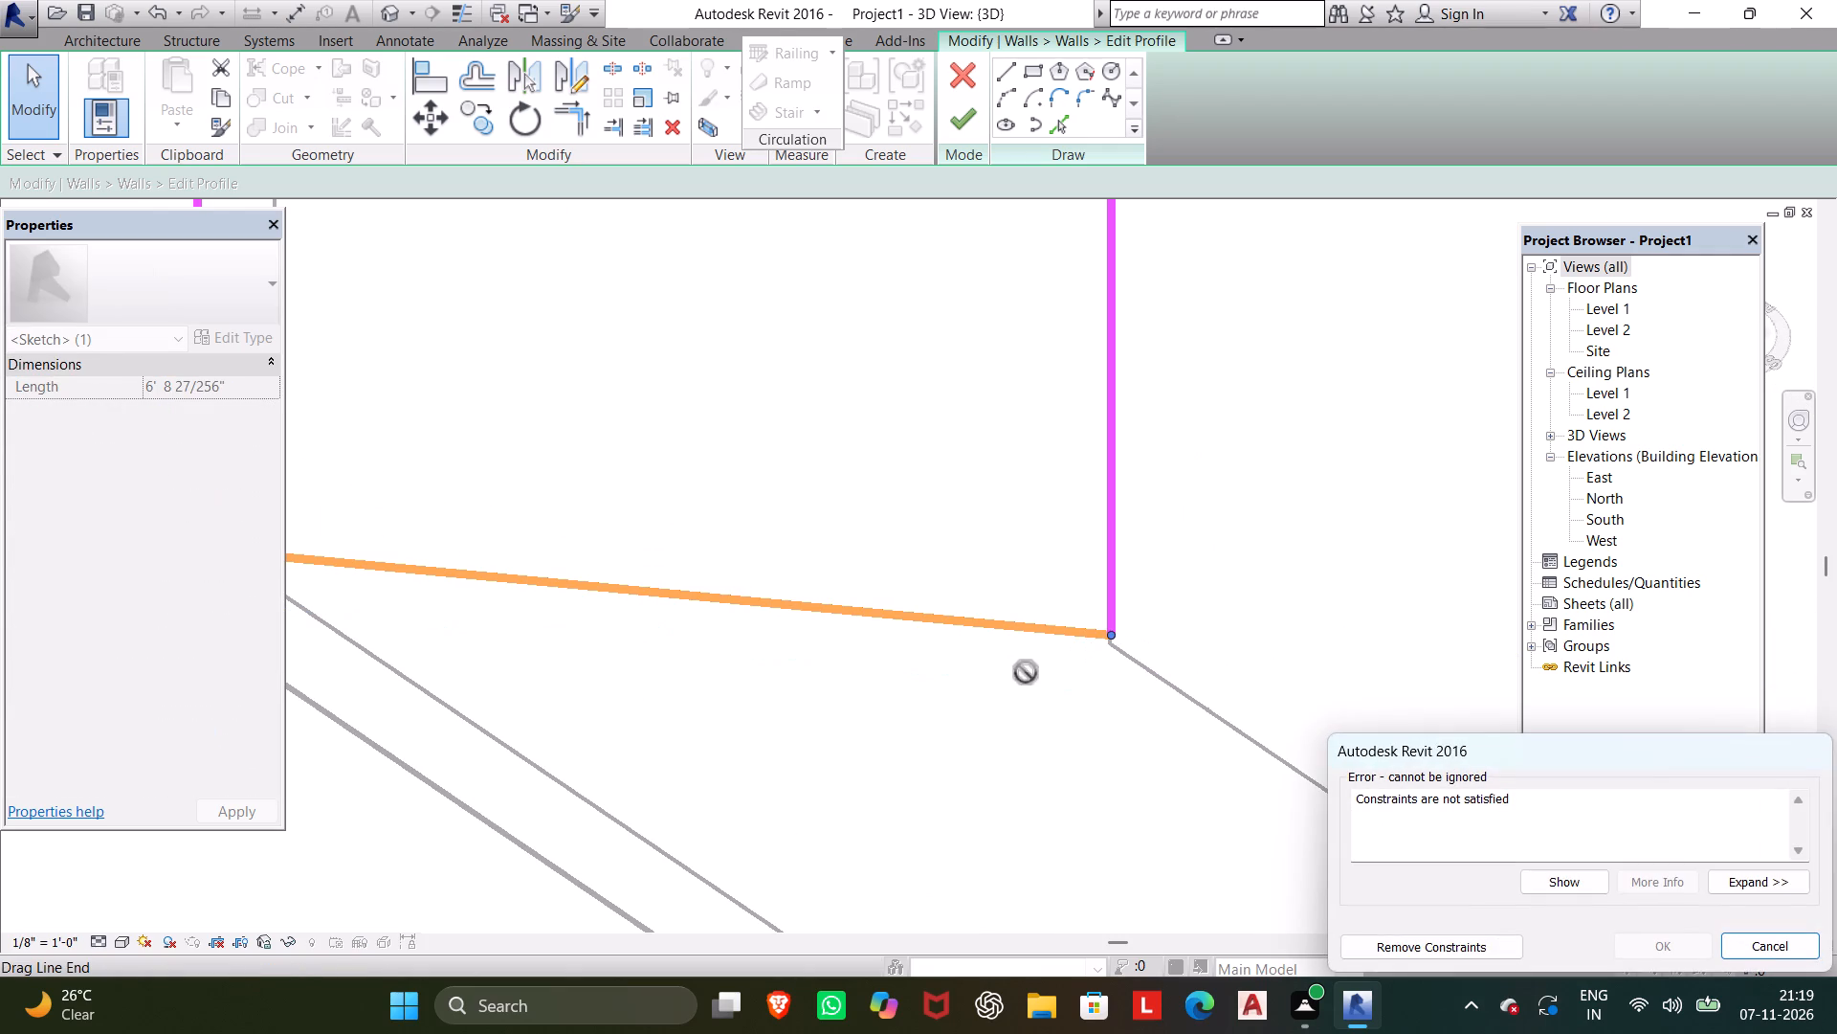
{"action": "left_click", "coordinate": [1395, 941]}
Shorten the profile's top line to meet the relocated side line's upper end and finish the profile edit.
{"action": "scroll", "coordinate": [998, 592], "scroll_direction": "down", "scroll_amount": 3}
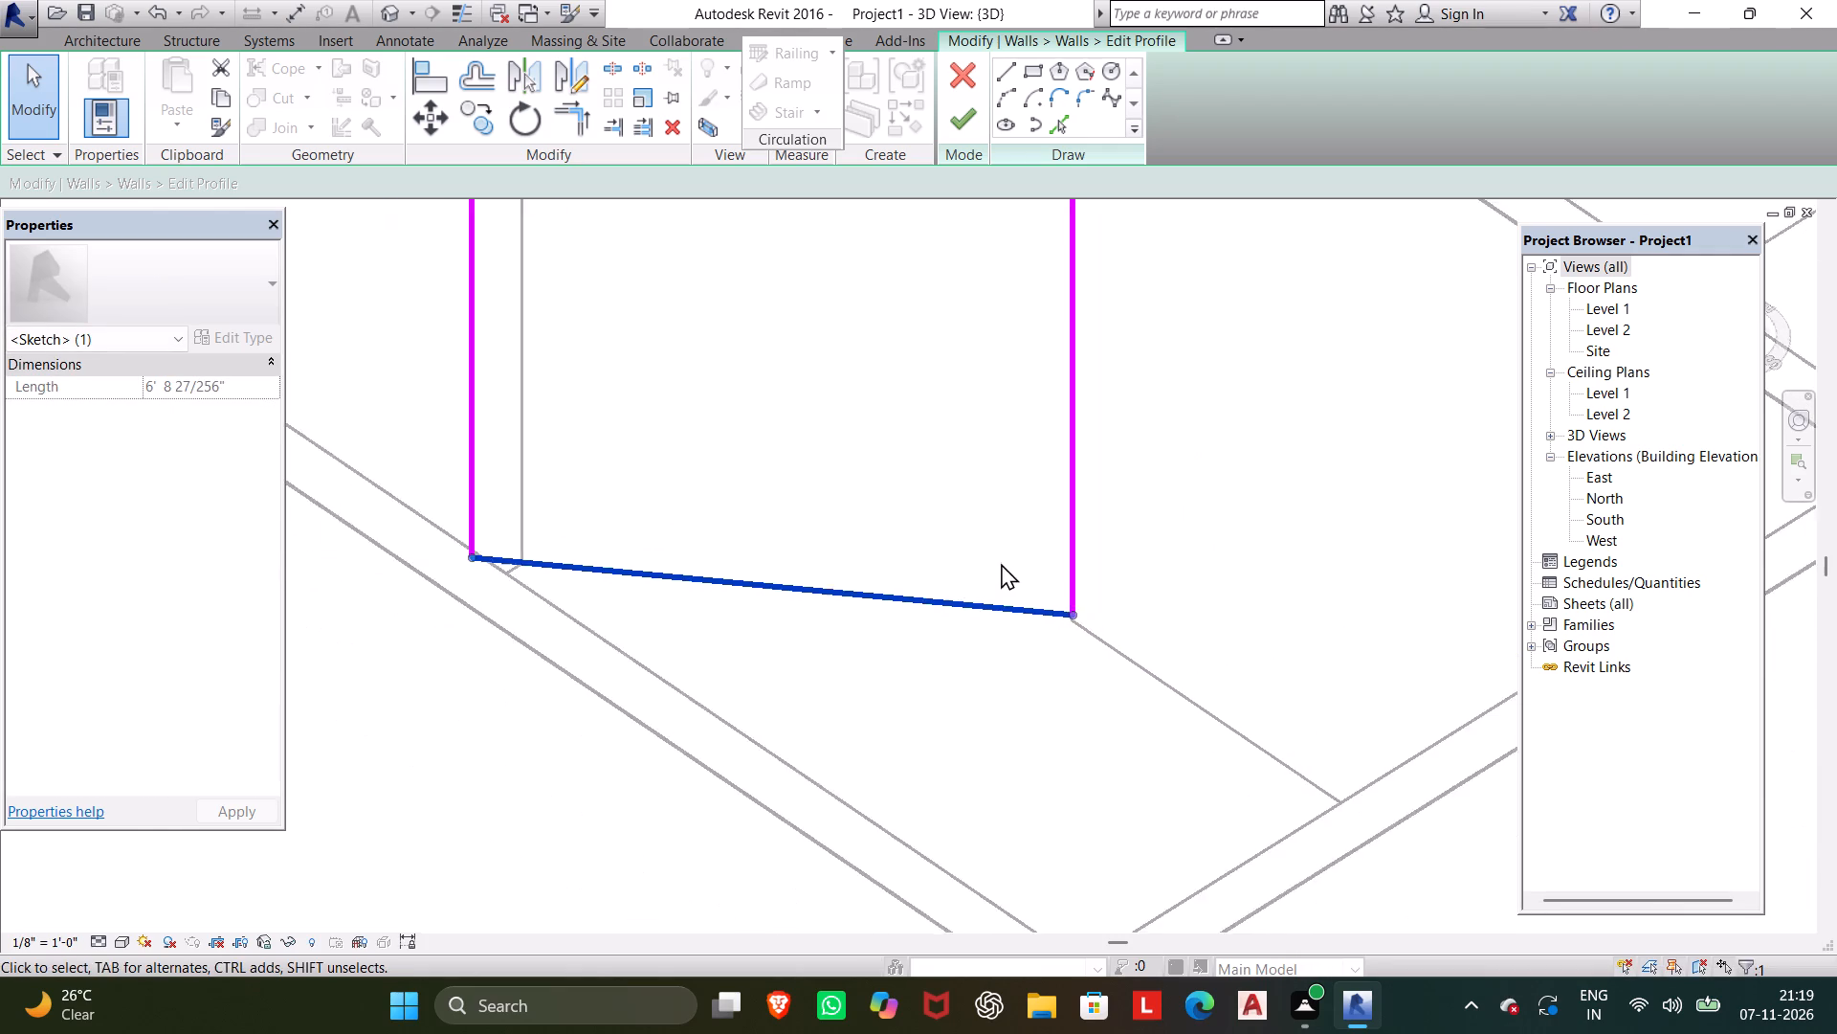
{"action": "scroll", "coordinate": [1001, 563], "scroll_direction": "down", "scroll_amount": 2}
{"action": "middle_click_drag", "start_coordinate": [1005, 553], "coordinate": [1021, 903]}
{"action": "scroll", "coordinate": [1089, 473], "scroll_direction": "up", "scroll_amount": 5}
{"action": "middle_click_drag", "start_coordinate": [1090, 457], "coordinate": [1092, 611]}
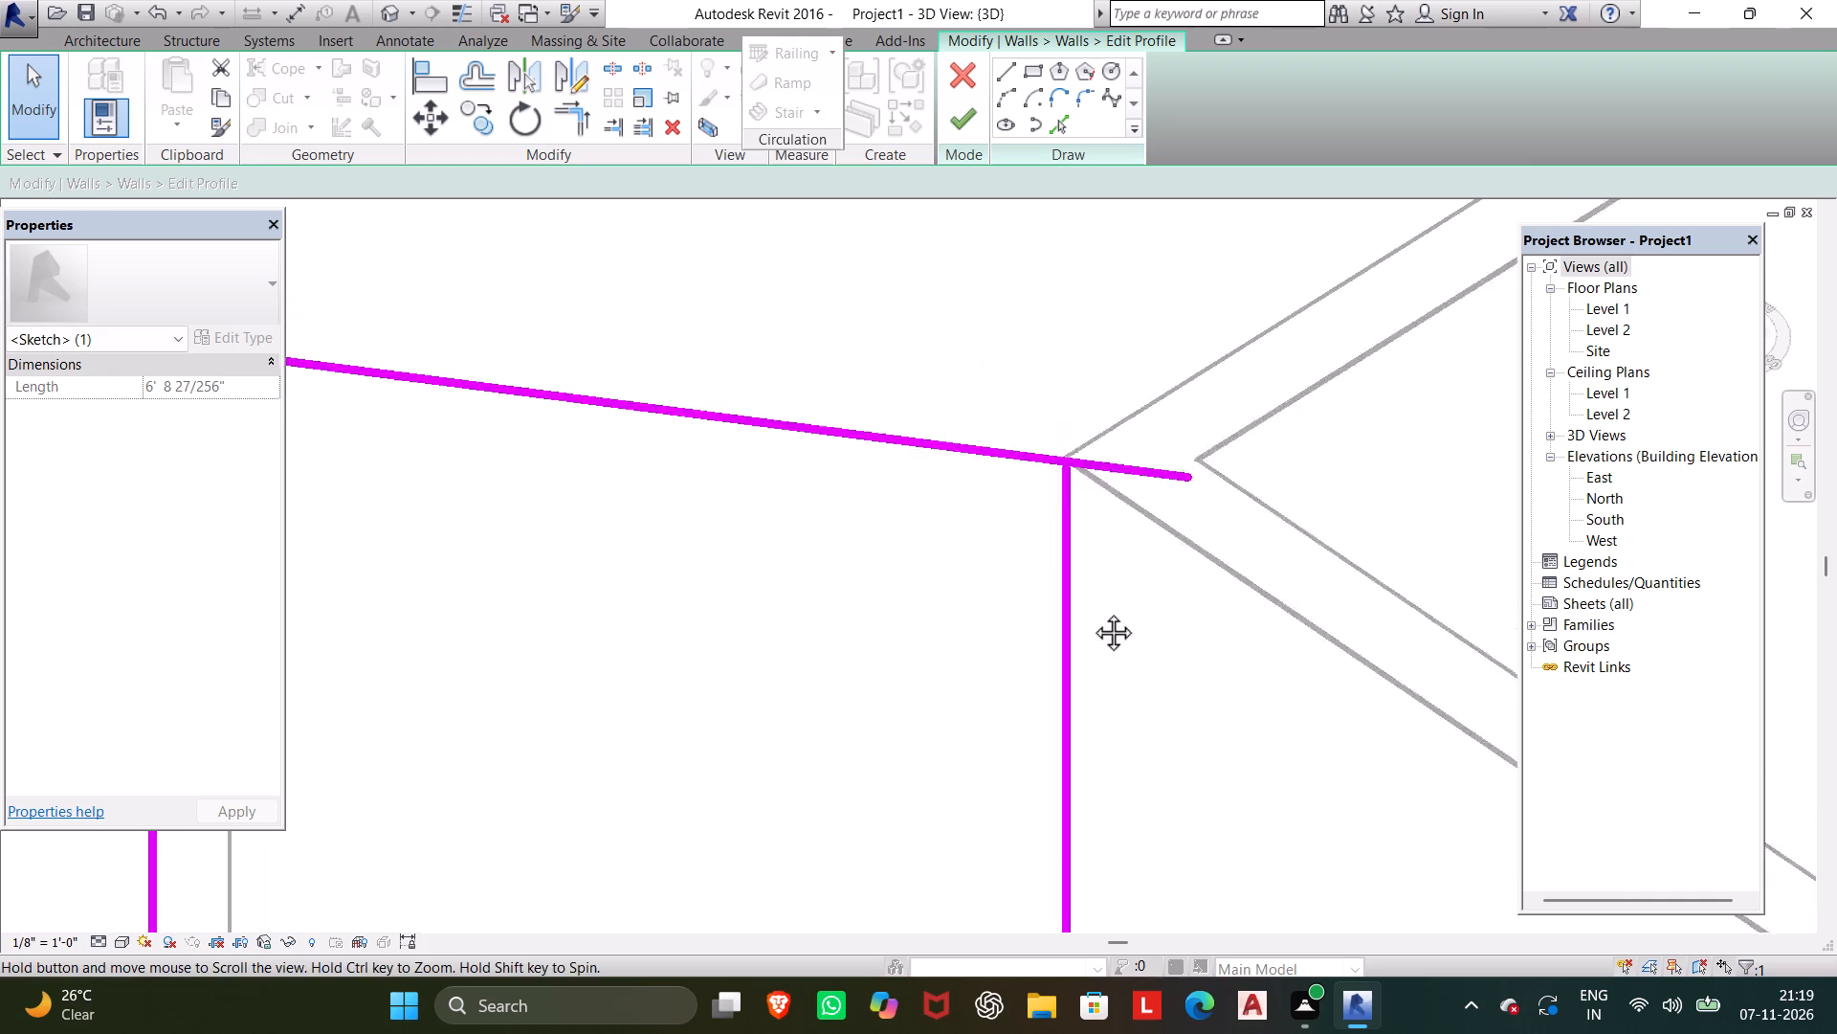
{"action": "middle_click_drag", "start_coordinate": [1092, 611], "coordinate": [1092, 650]}
{"action": "scroll", "coordinate": [1092, 647], "scroll_direction": "up", "scroll_amount": 7}
{"action": "left_click", "coordinate": [1105, 547]}
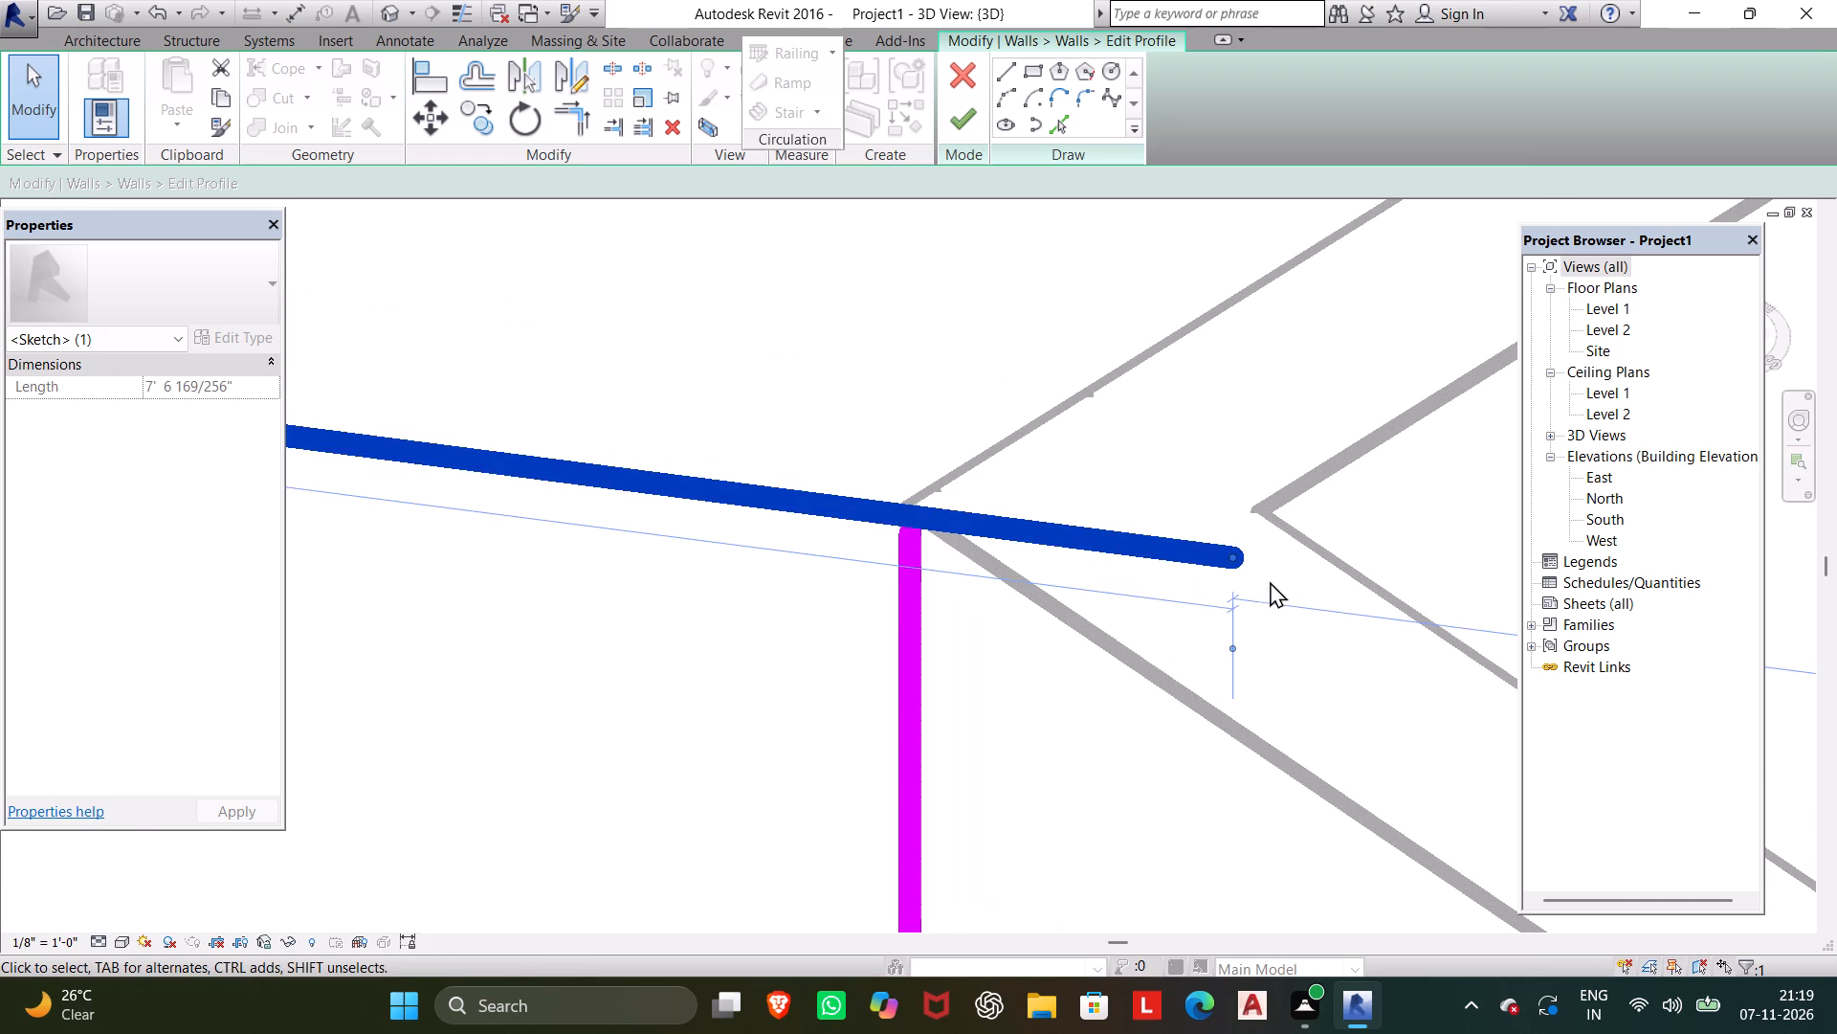
{"action": "left_click_drag", "start_coordinate": [1234, 559], "coordinate": [907, 539]}
{"action": "scroll", "coordinate": [976, 534], "scroll_direction": "down", "scroll_amount": 15}
{"action": "left_click", "coordinate": [957, 136]}
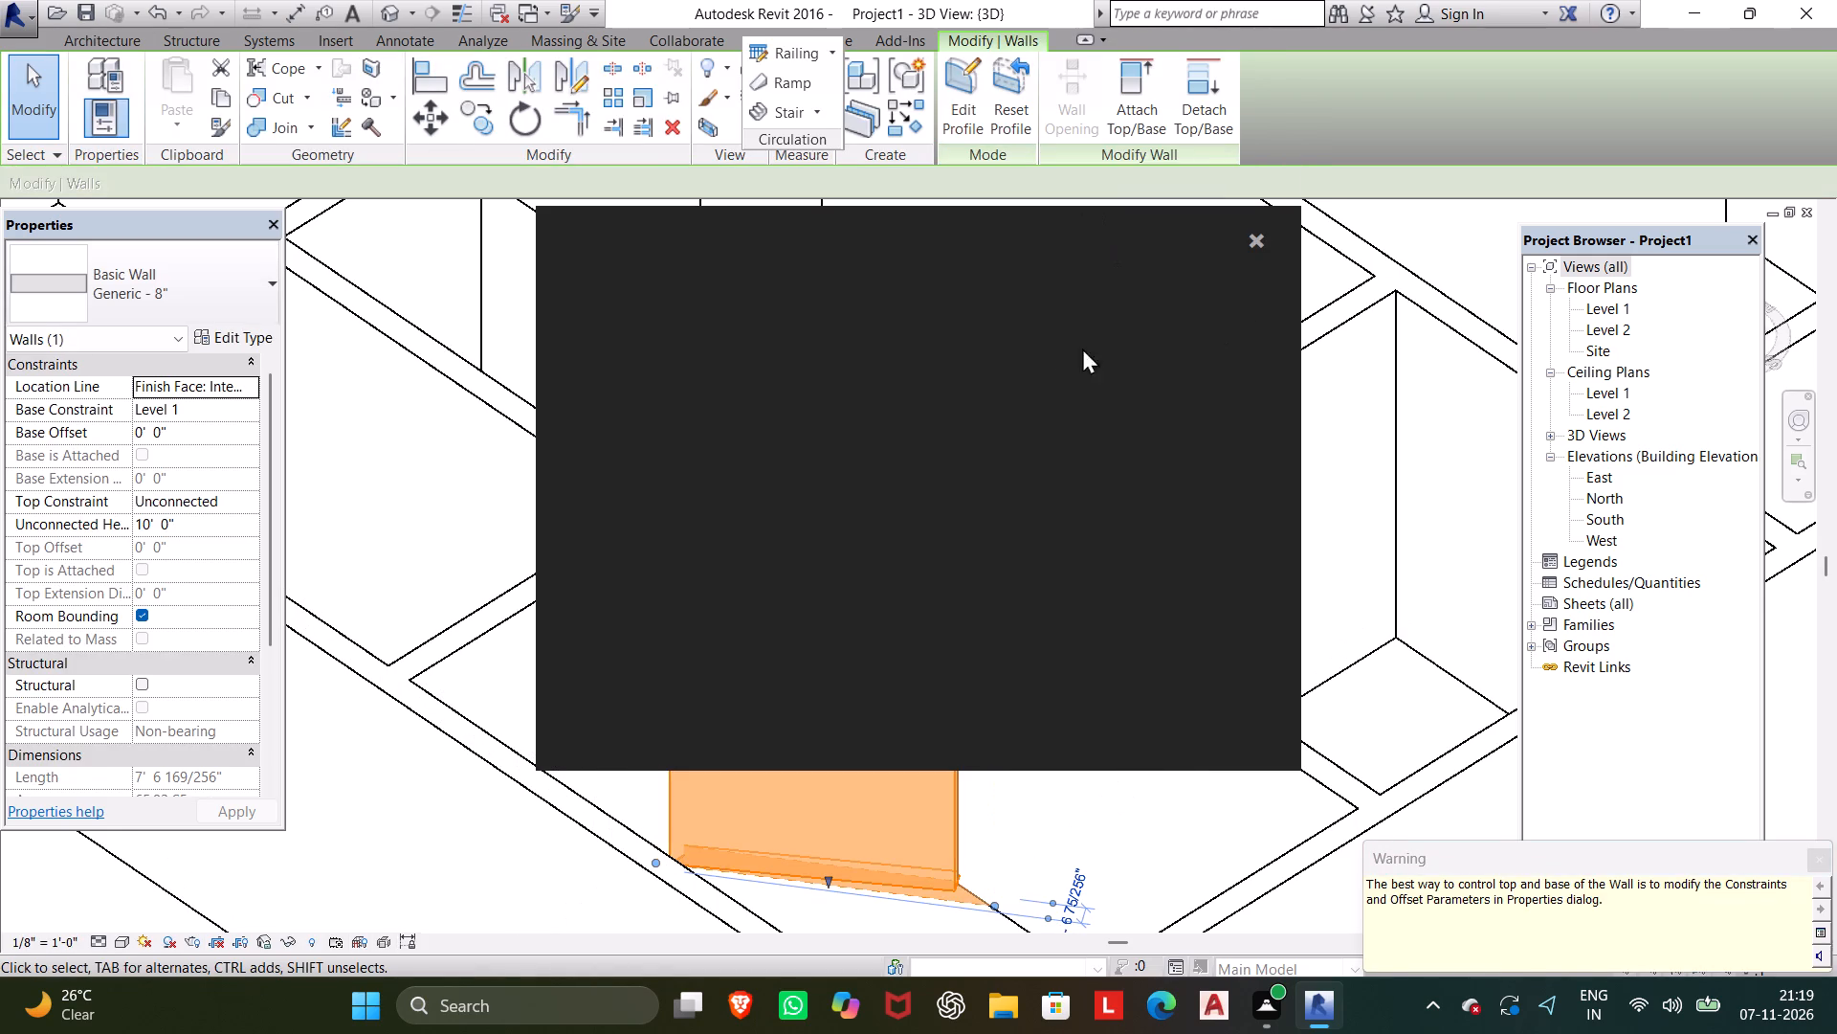
Dismiss the pop-up overlay, set the 3D view's visual style to Realistic, and inspect the diagonal wall's joins.
{"action": "left_click", "coordinate": [1262, 236]}
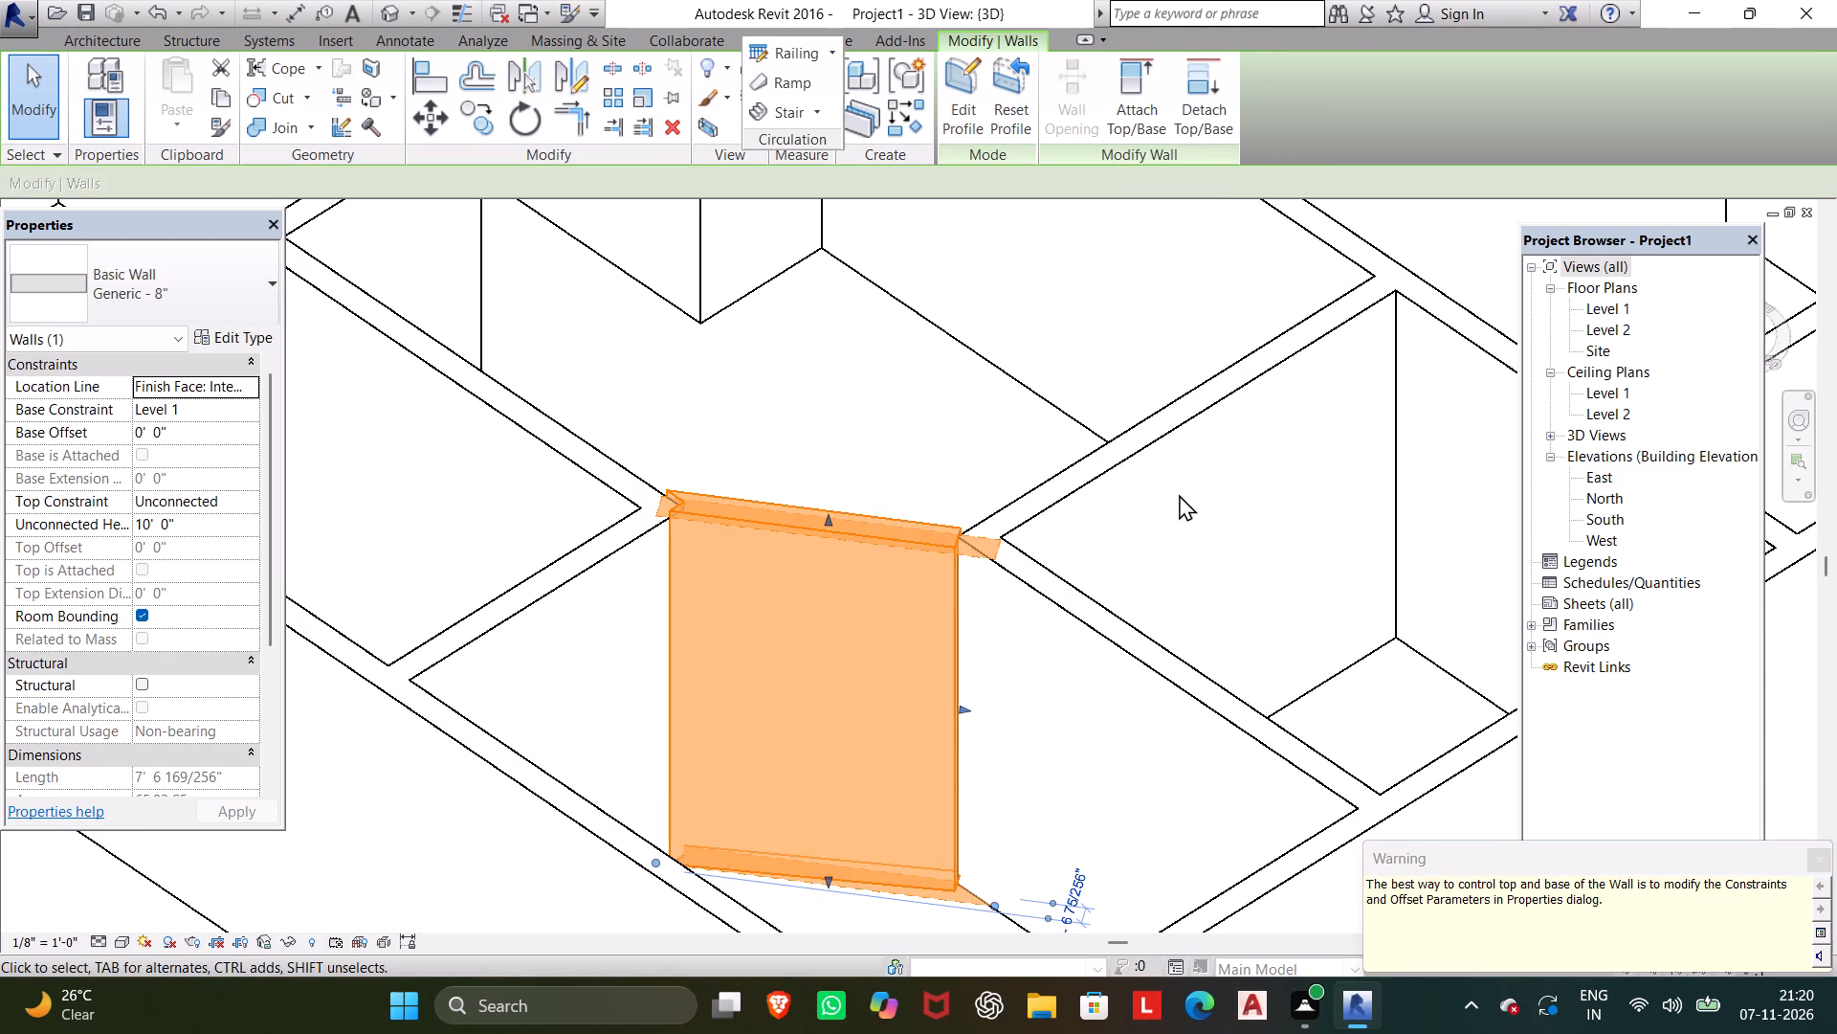
{"action": "scroll", "coordinate": [1270, 554], "scroll_direction": "down", "scroll_amount": 3}
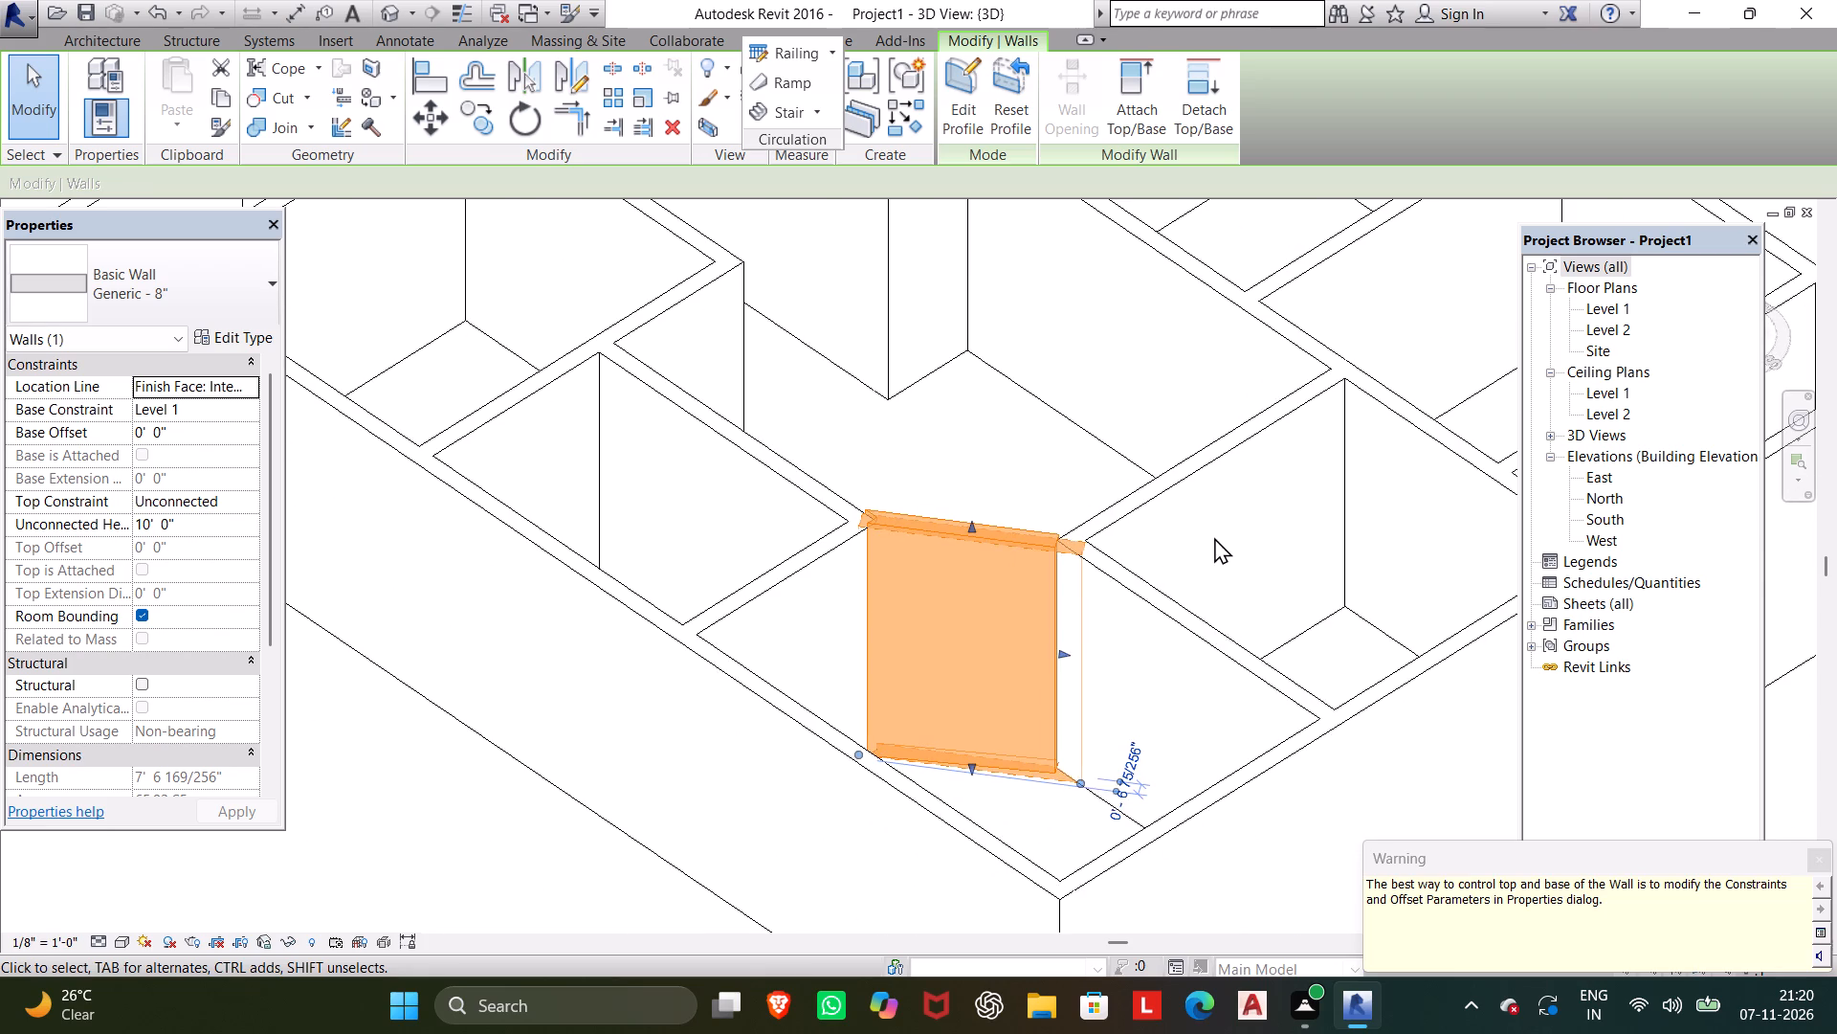
{"action": "left_click", "coordinate": [1014, 400]}
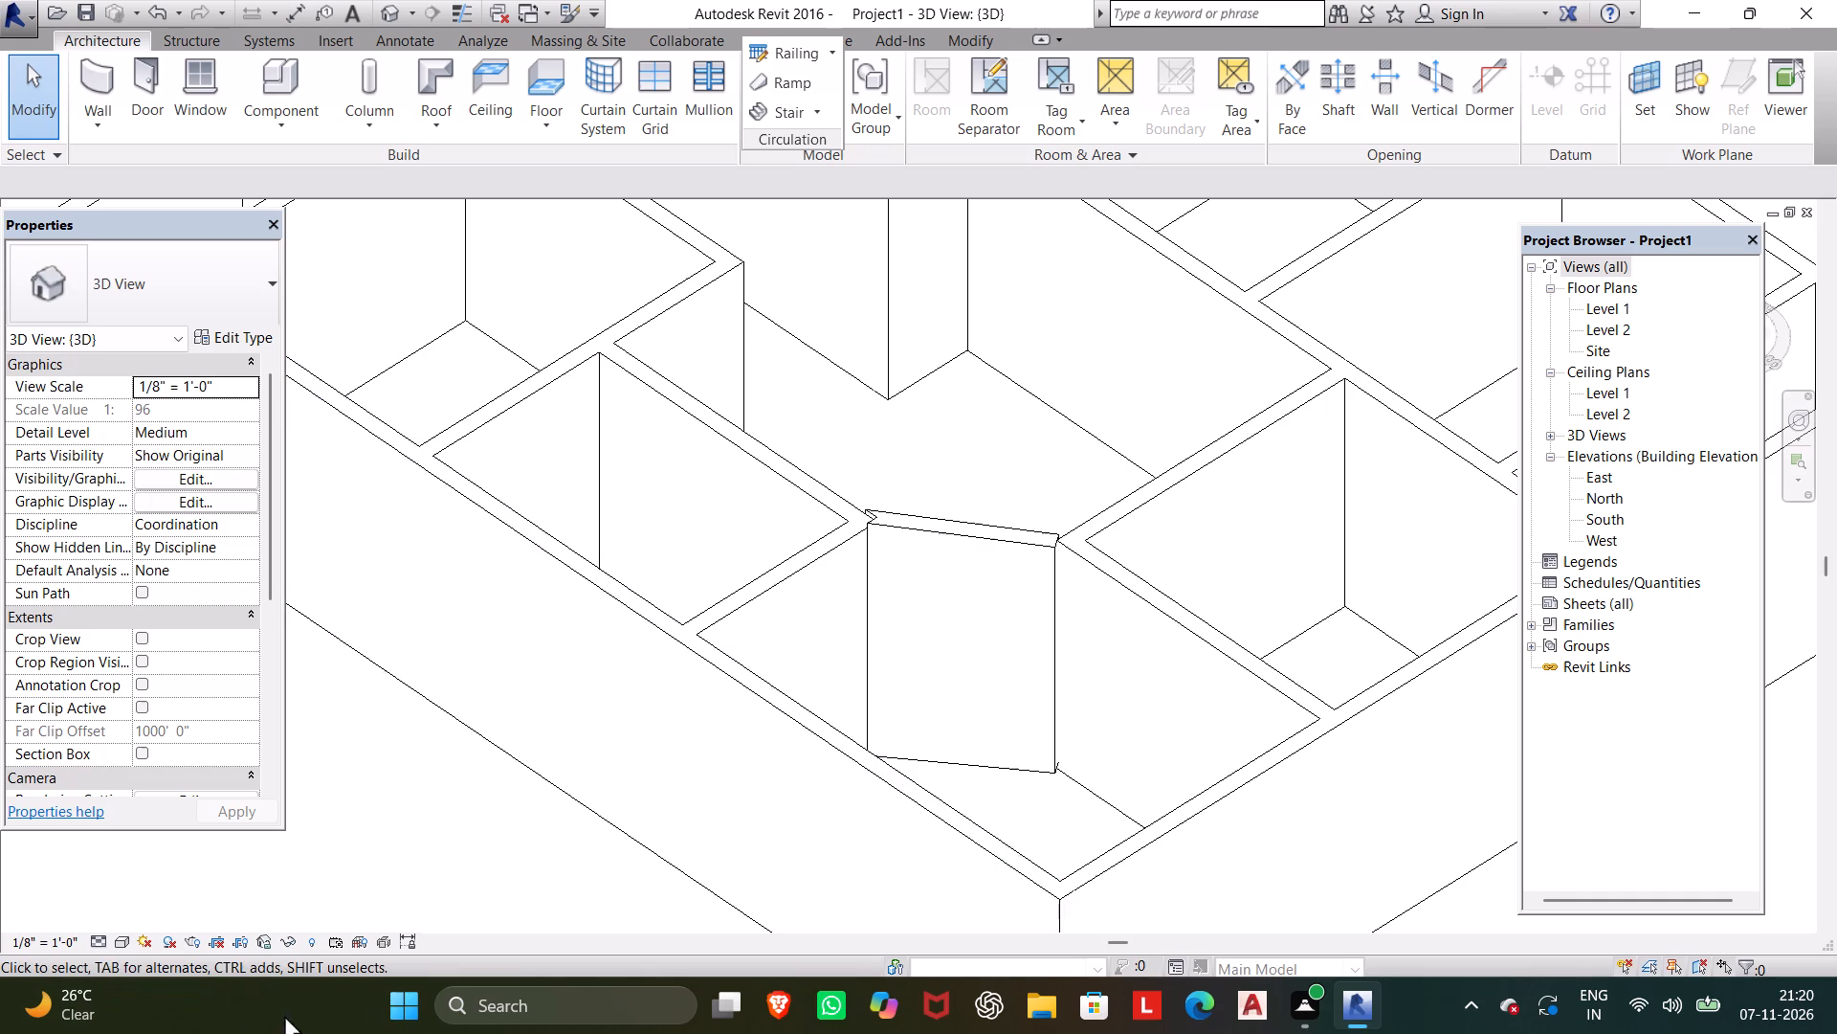
{"action": "left_click", "coordinate": [114, 936]}
{"action": "left_click", "coordinate": [154, 883]}
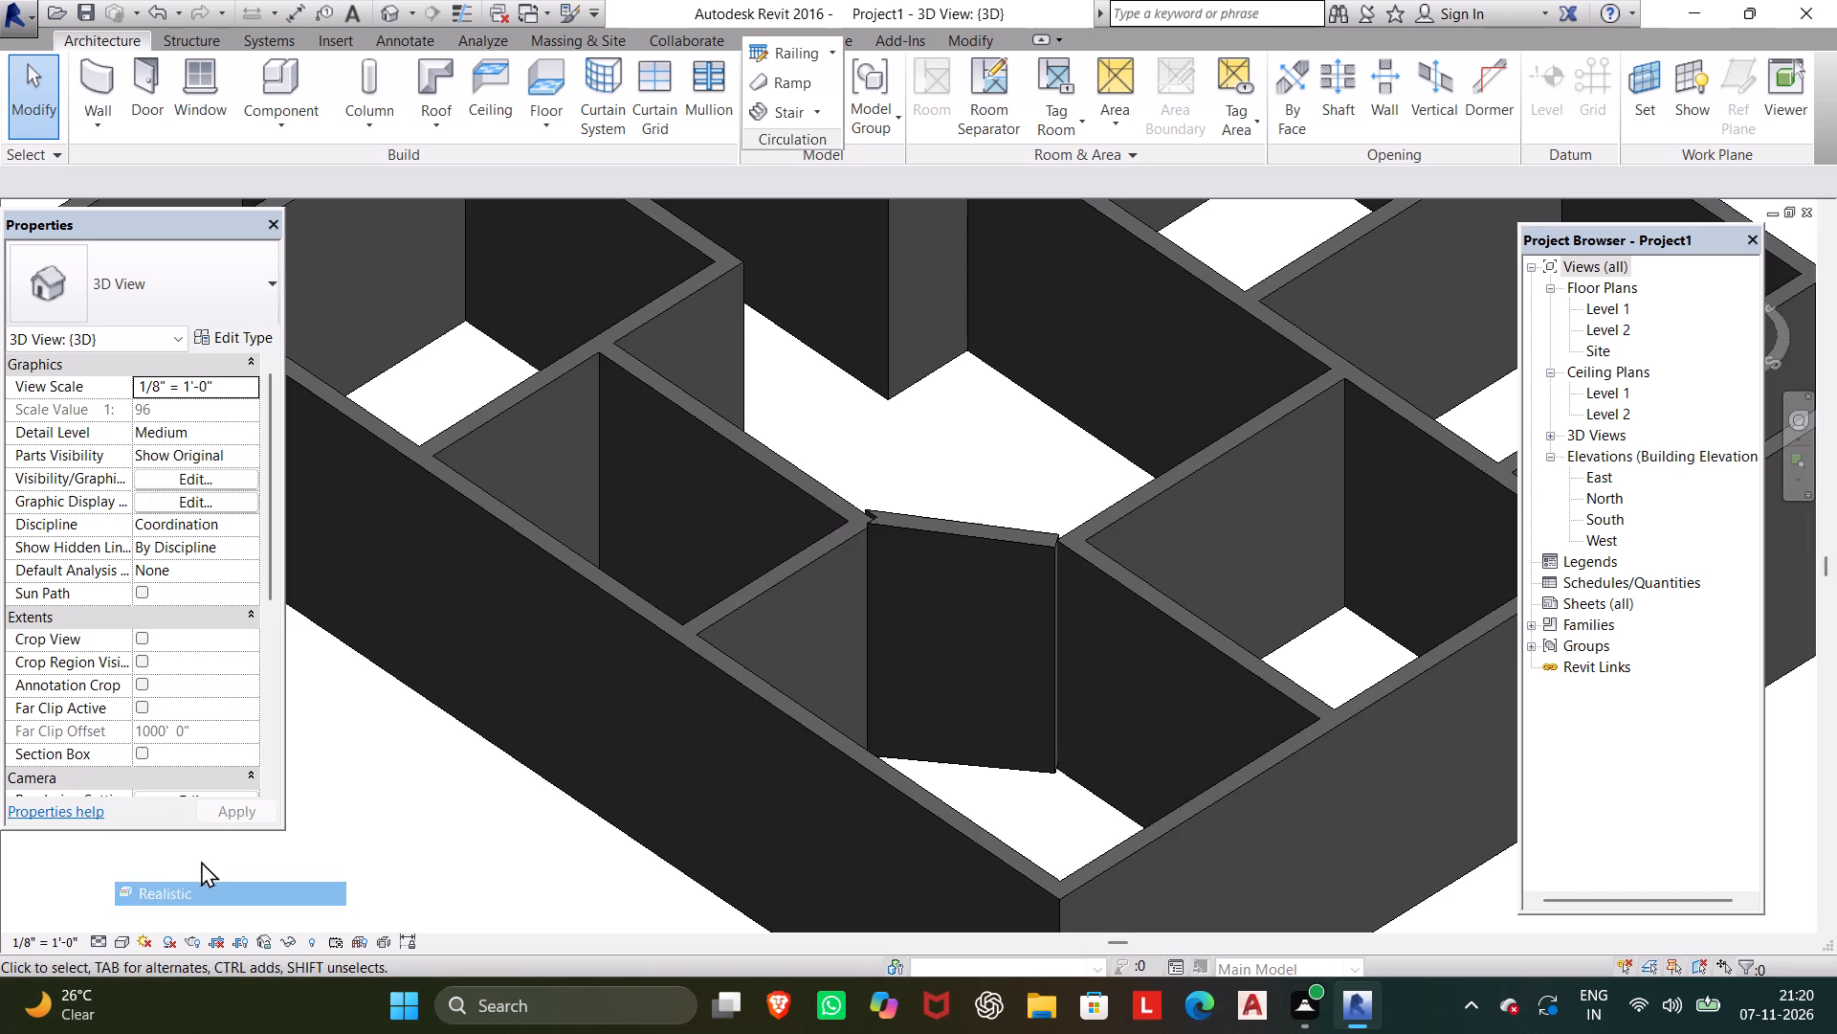
{"action": "scroll", "coordinate": [874, 518], "scroll_direction": "up", "scroll_amount": 12}
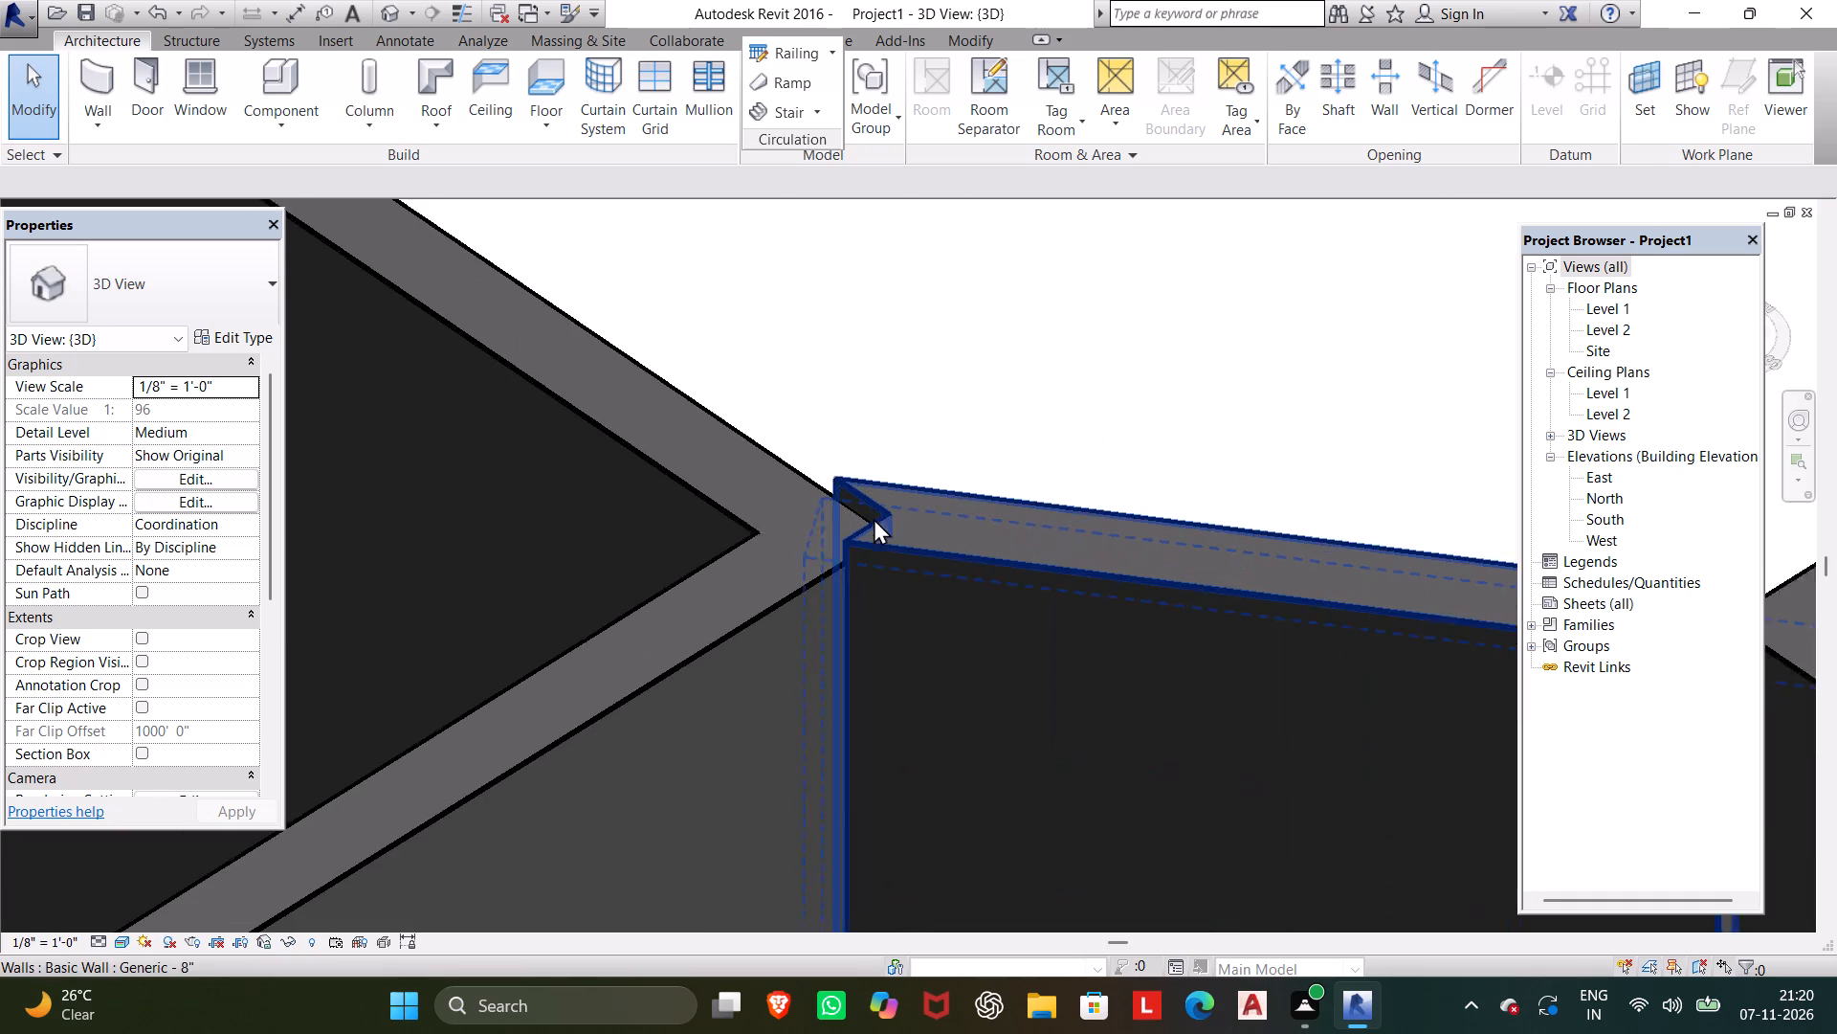
{"action": "left_click", "coordinate": [879, 554]}
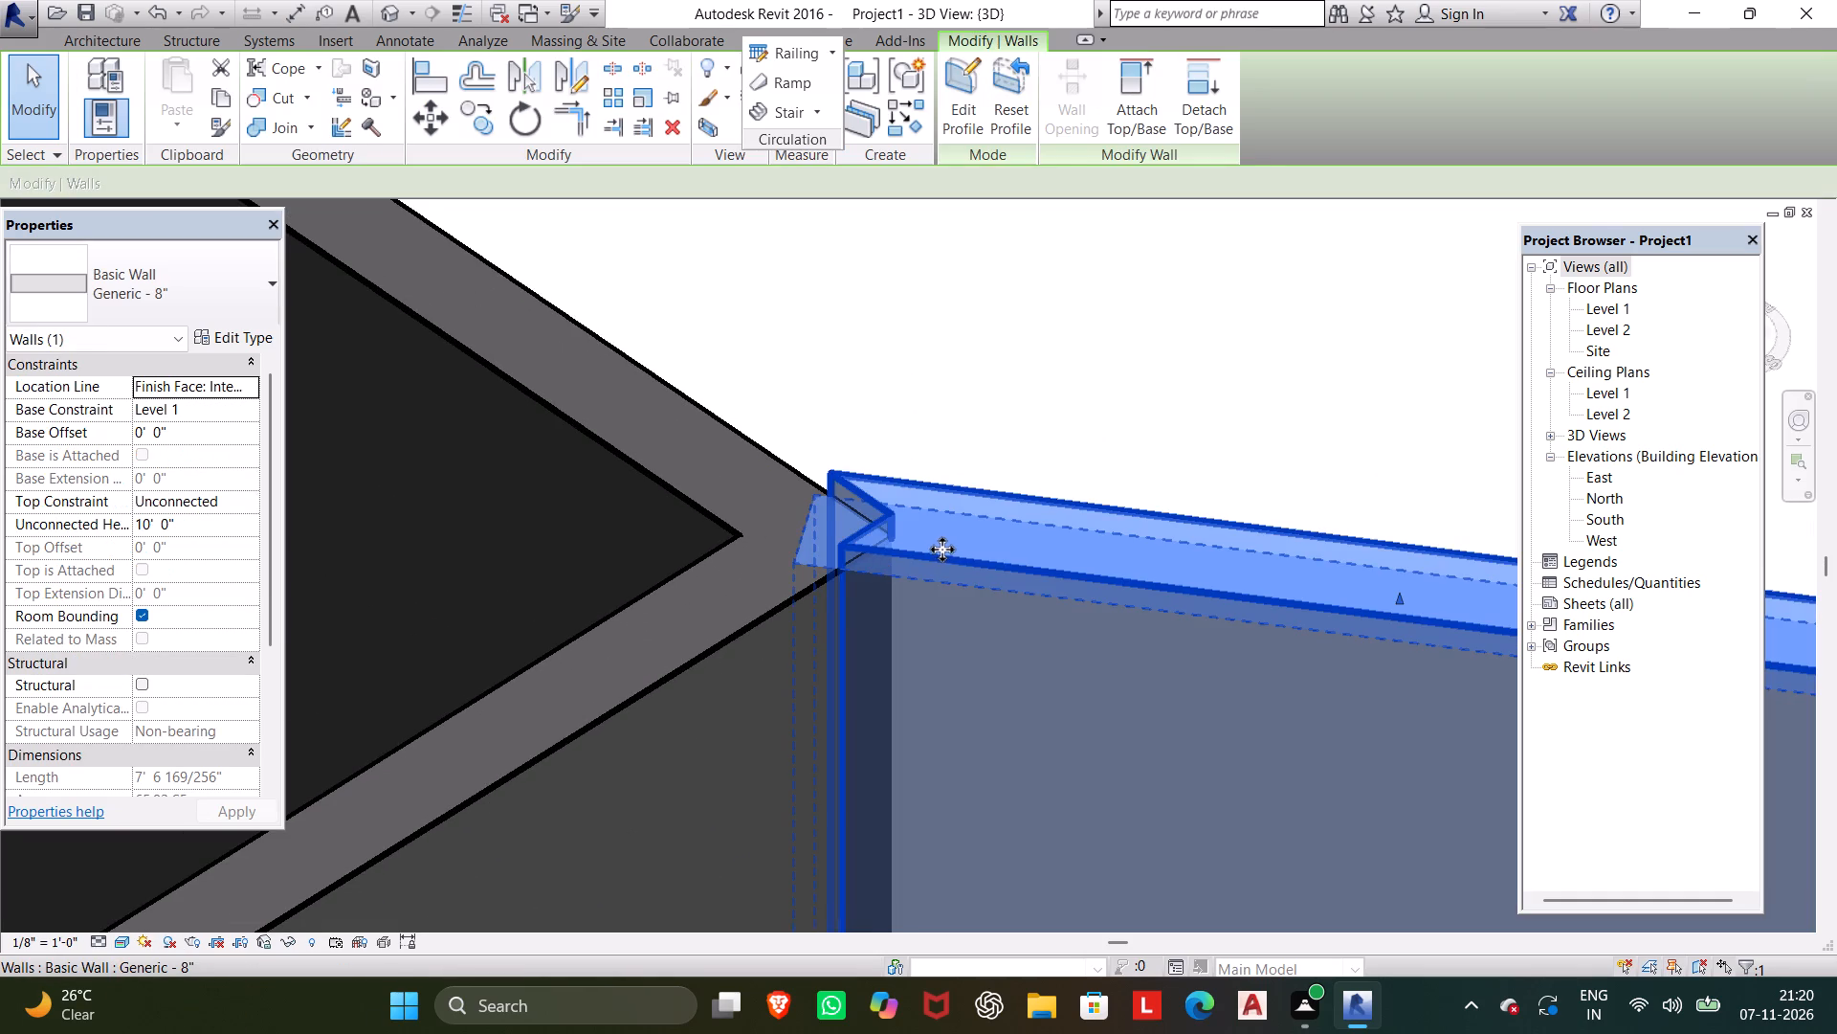
{"action": "scroll", "coordinate": [941, 550], "scroll_direction": "down", "scroll_amount": 8}
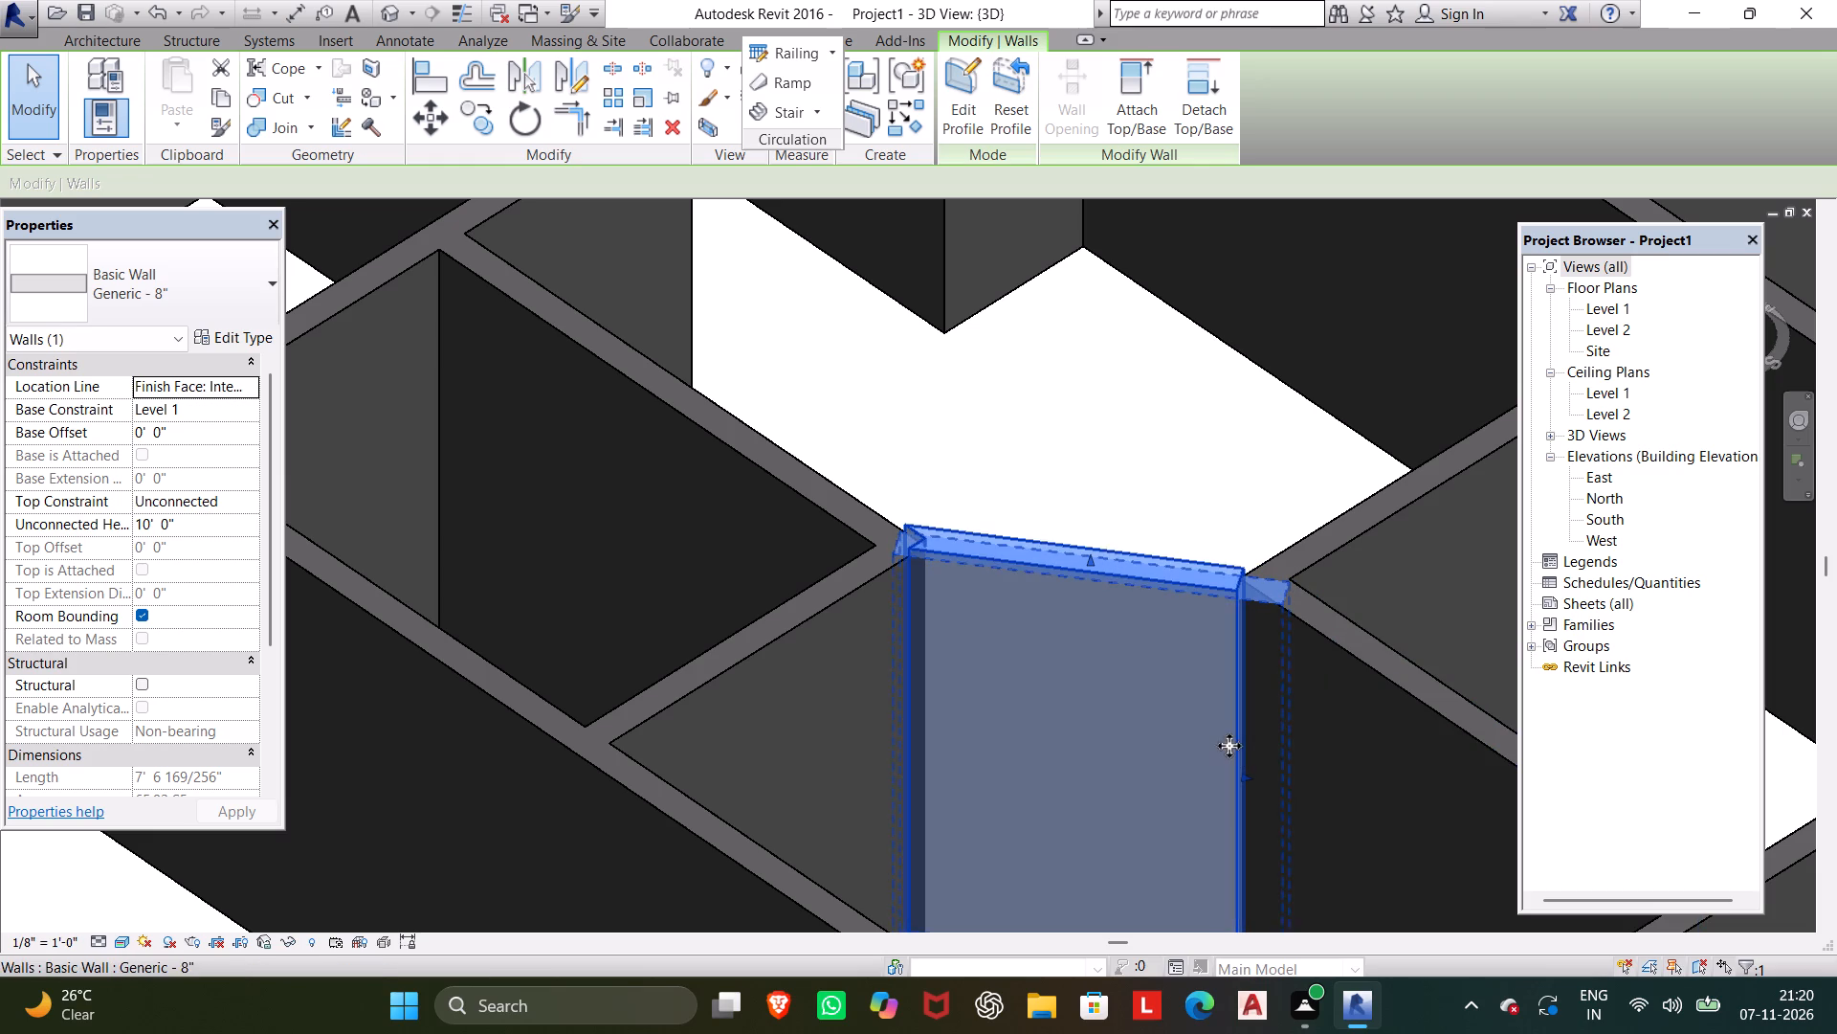
Return to the Level 1 floor plan and clear the wall selection.
{"action": "double_click", "coordinate": [1589, 308]}
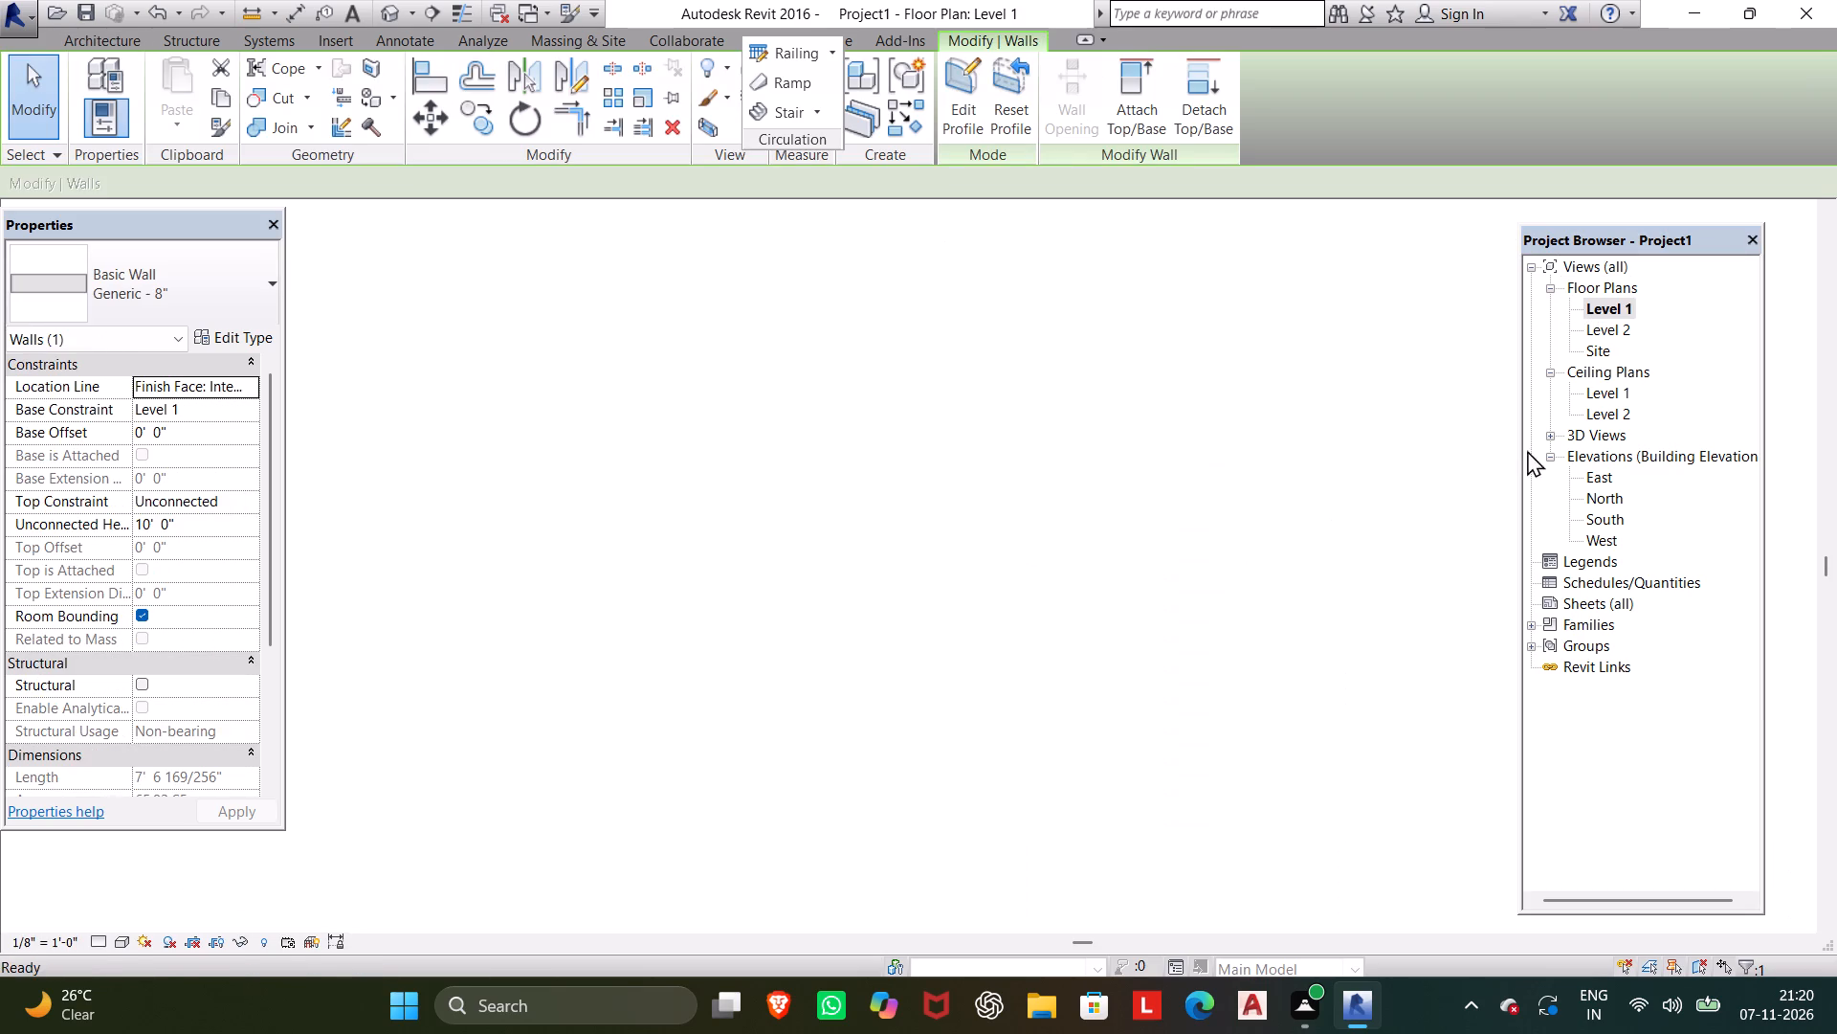
{"action": "key", "text": "Escape"}
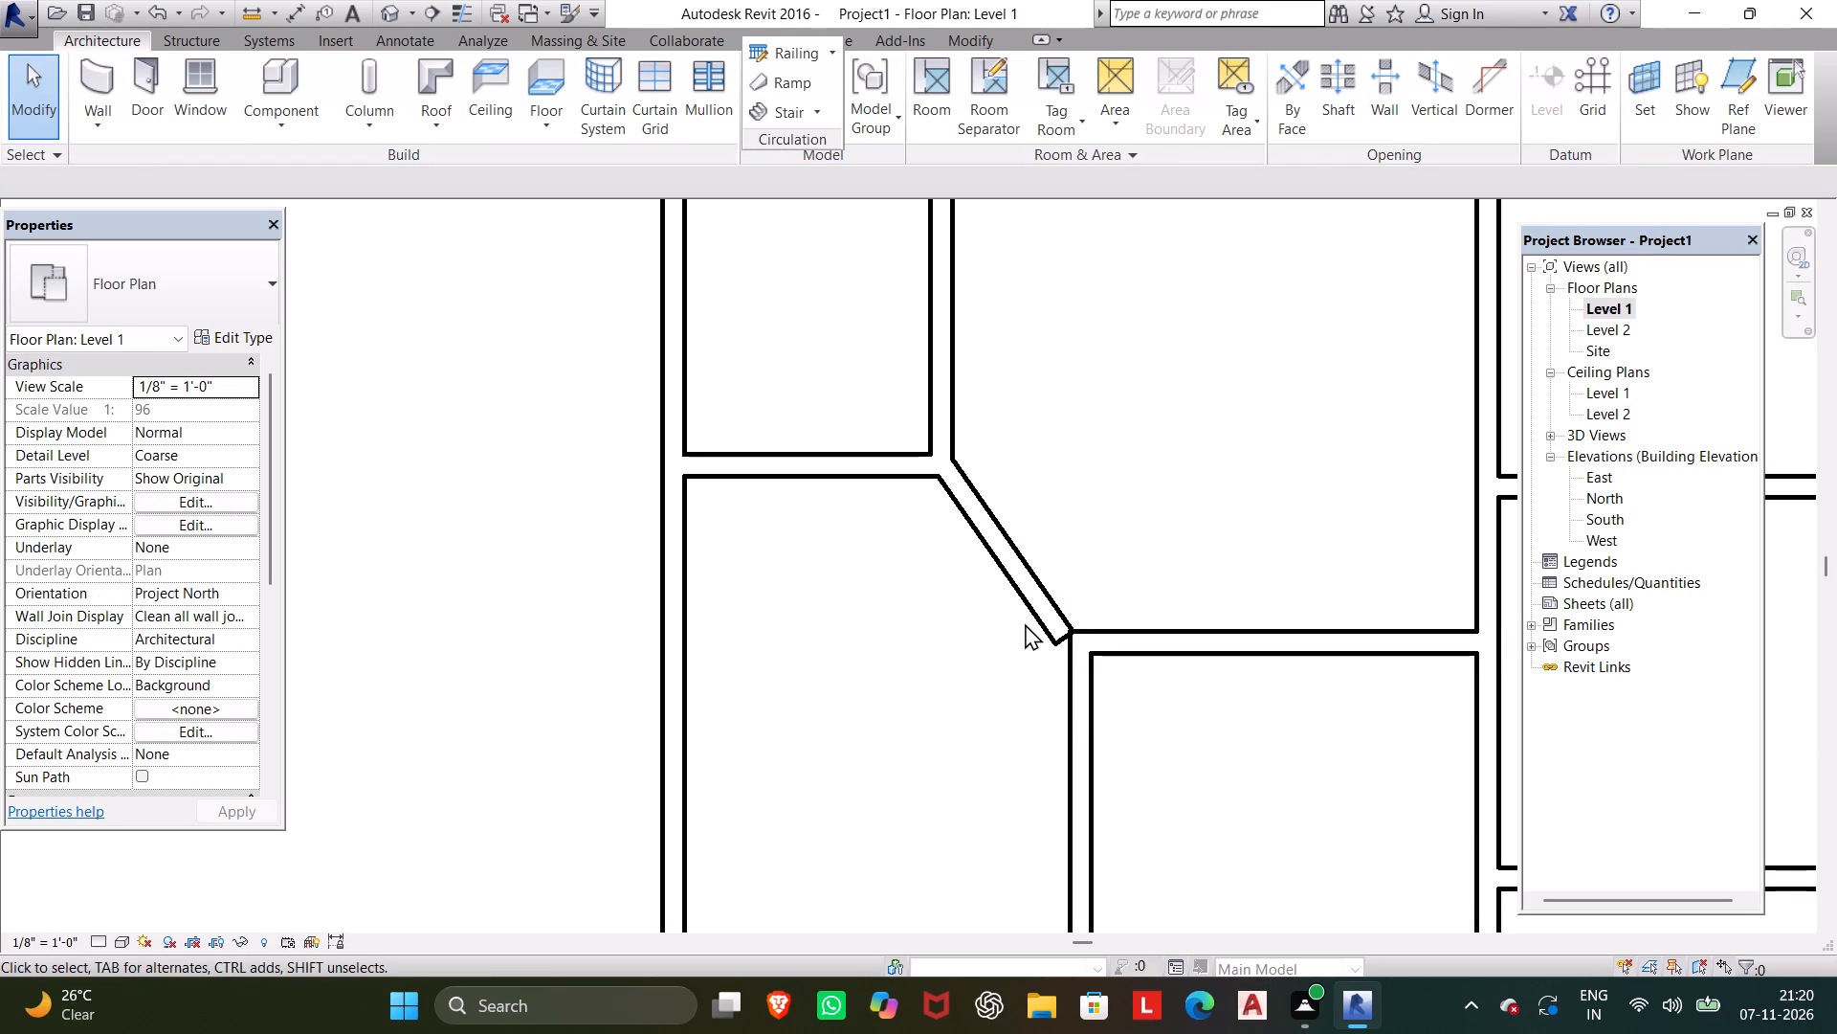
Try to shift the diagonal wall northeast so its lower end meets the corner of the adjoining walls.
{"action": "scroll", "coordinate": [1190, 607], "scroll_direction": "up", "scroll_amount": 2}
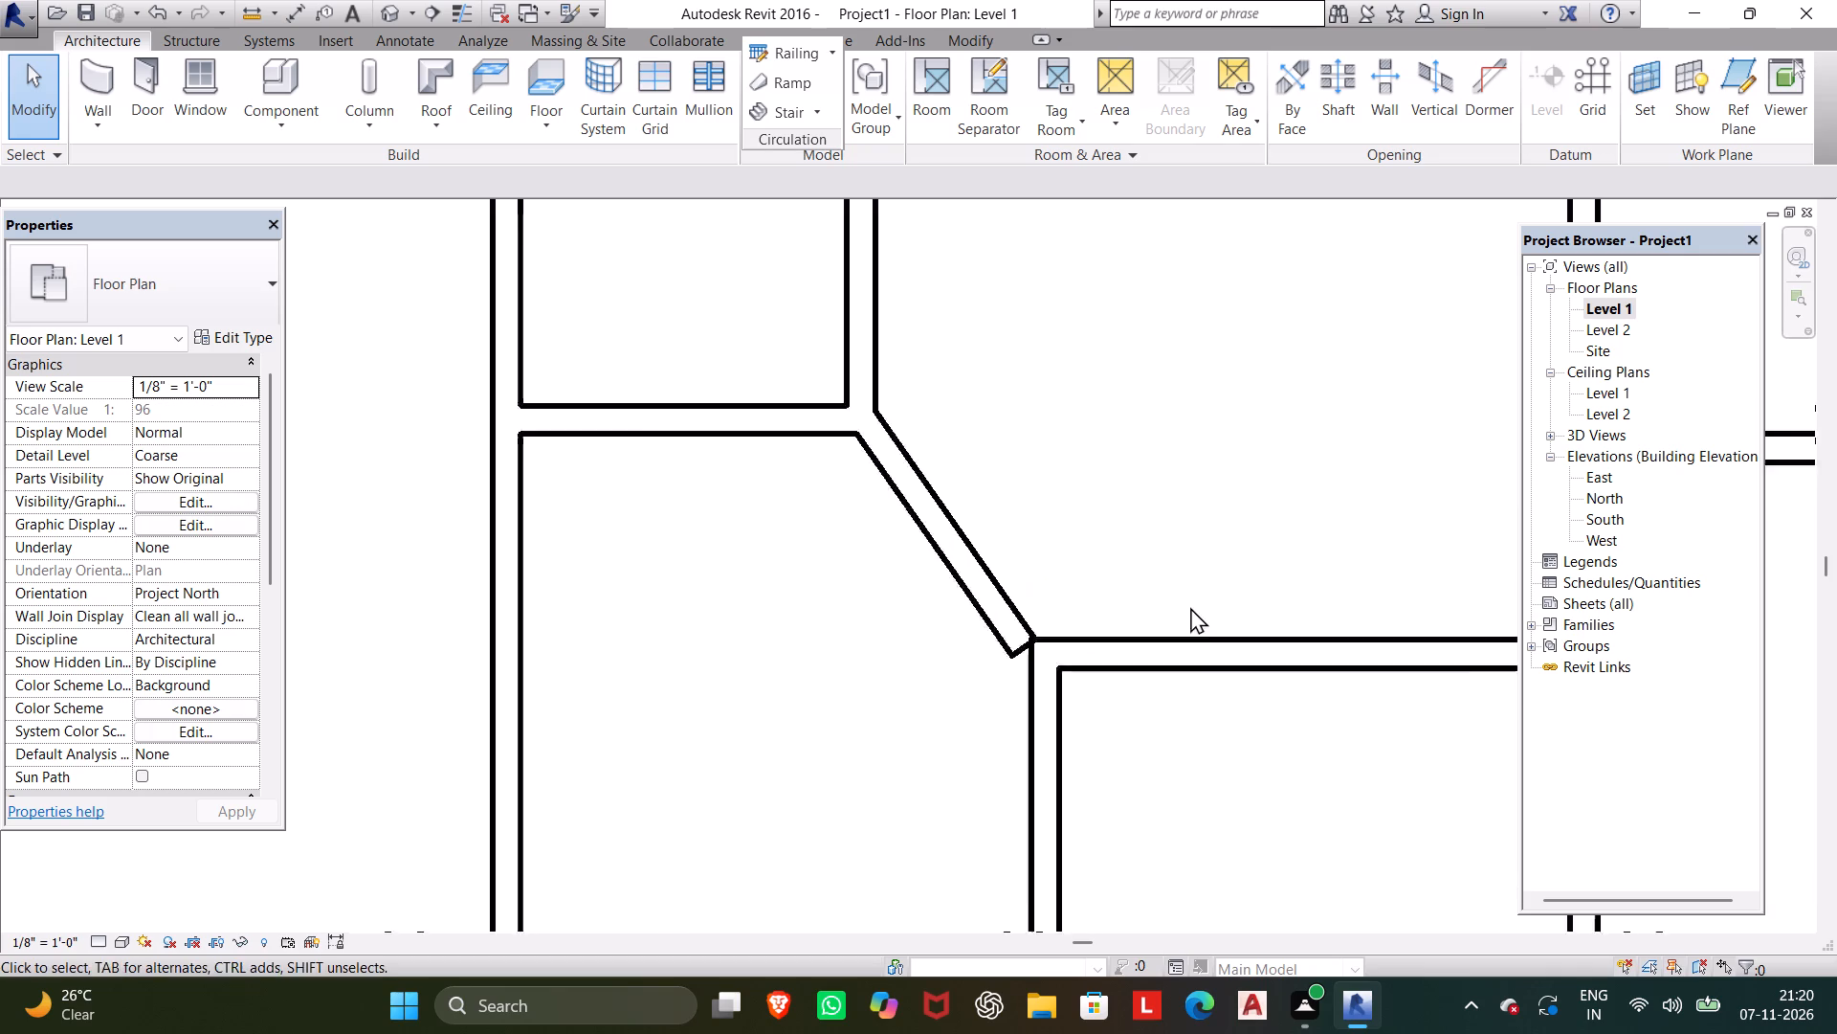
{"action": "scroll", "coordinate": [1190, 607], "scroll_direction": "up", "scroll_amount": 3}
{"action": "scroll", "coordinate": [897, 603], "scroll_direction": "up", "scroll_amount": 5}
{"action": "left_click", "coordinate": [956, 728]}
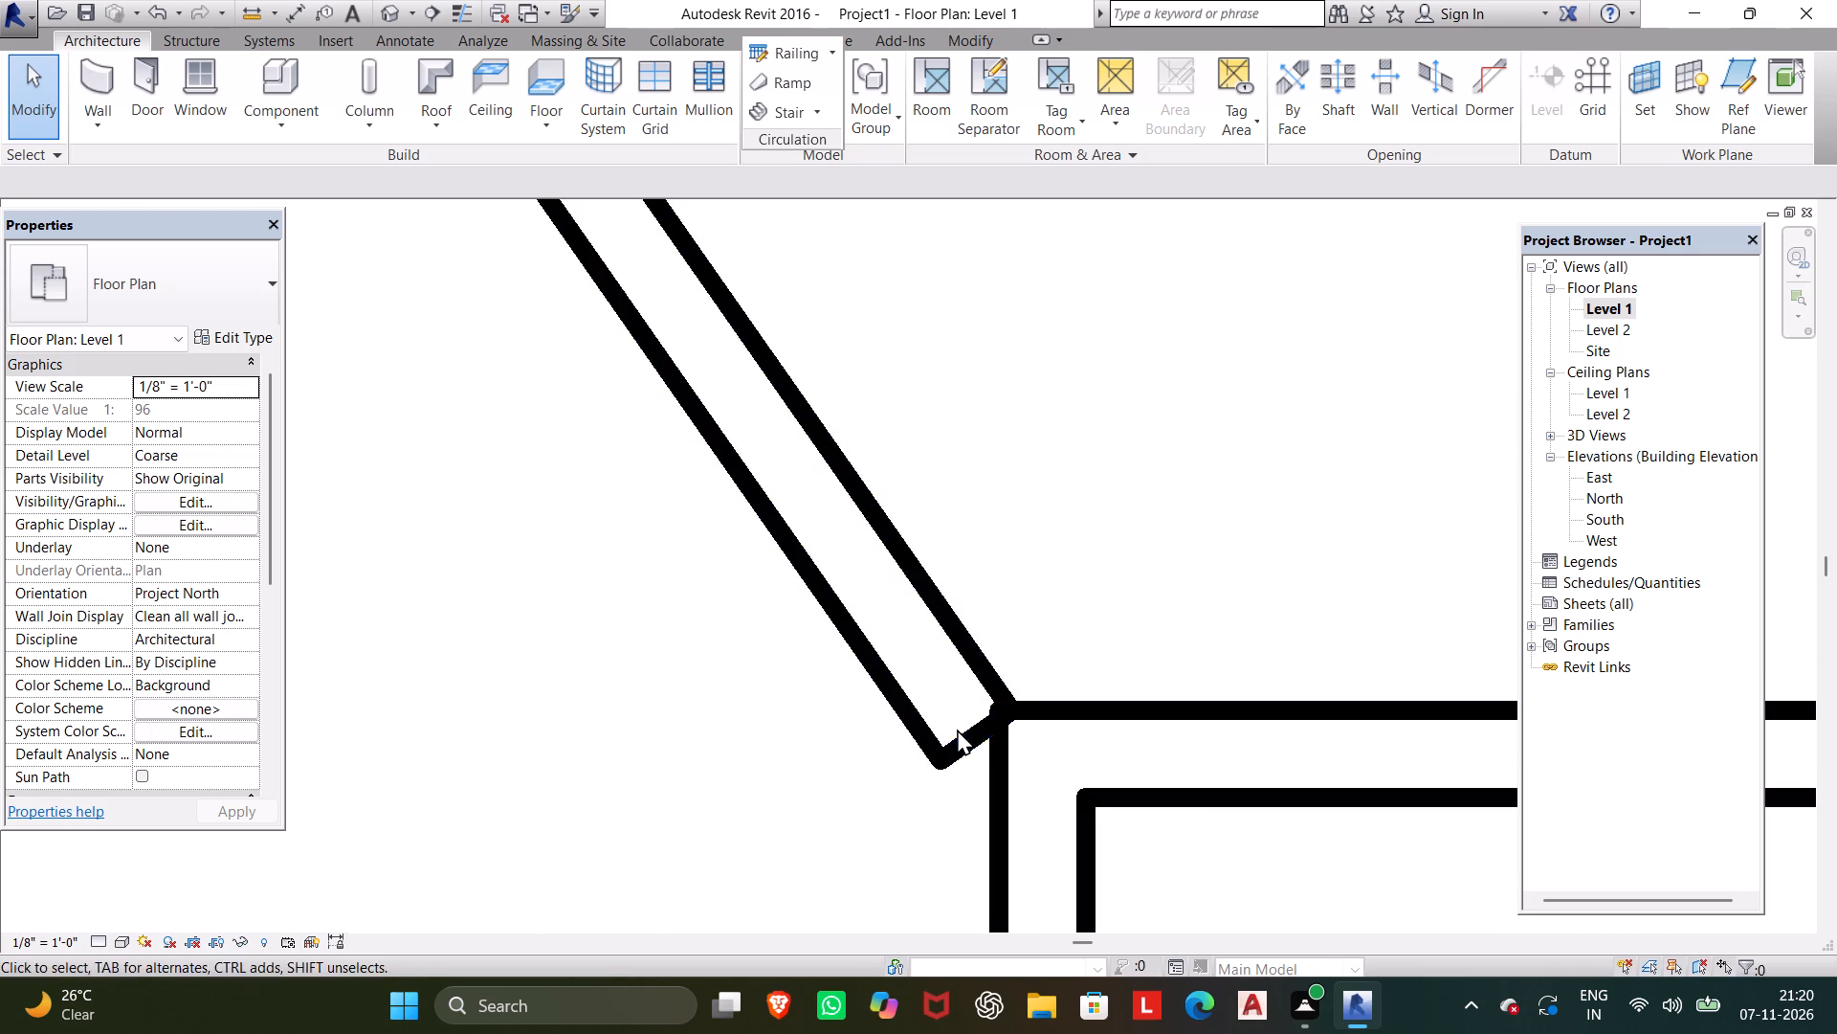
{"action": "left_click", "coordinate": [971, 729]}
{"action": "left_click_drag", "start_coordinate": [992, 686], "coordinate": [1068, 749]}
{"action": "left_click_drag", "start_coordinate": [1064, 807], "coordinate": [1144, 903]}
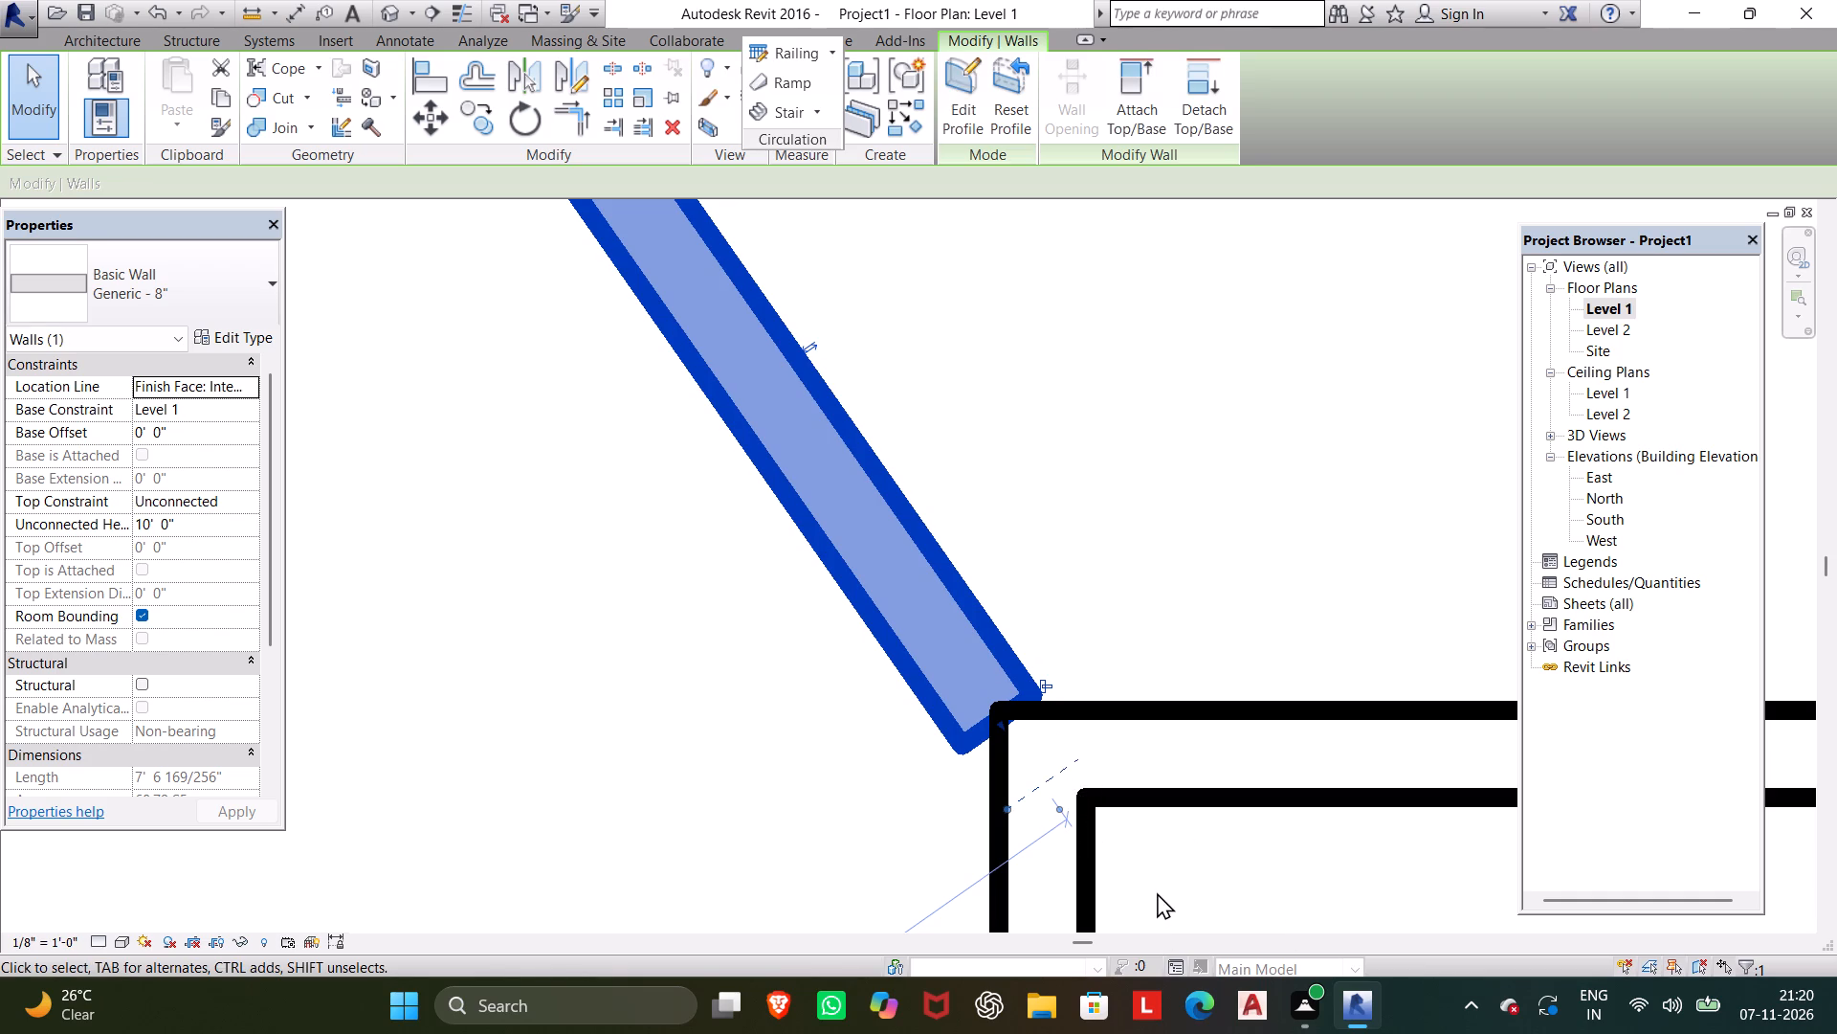
Delete the diagonal wall between the two room corners.
{"action": "scroll", "coordinate": [865, 536], "scroll_direction": "down", "scroll_amount": 5}
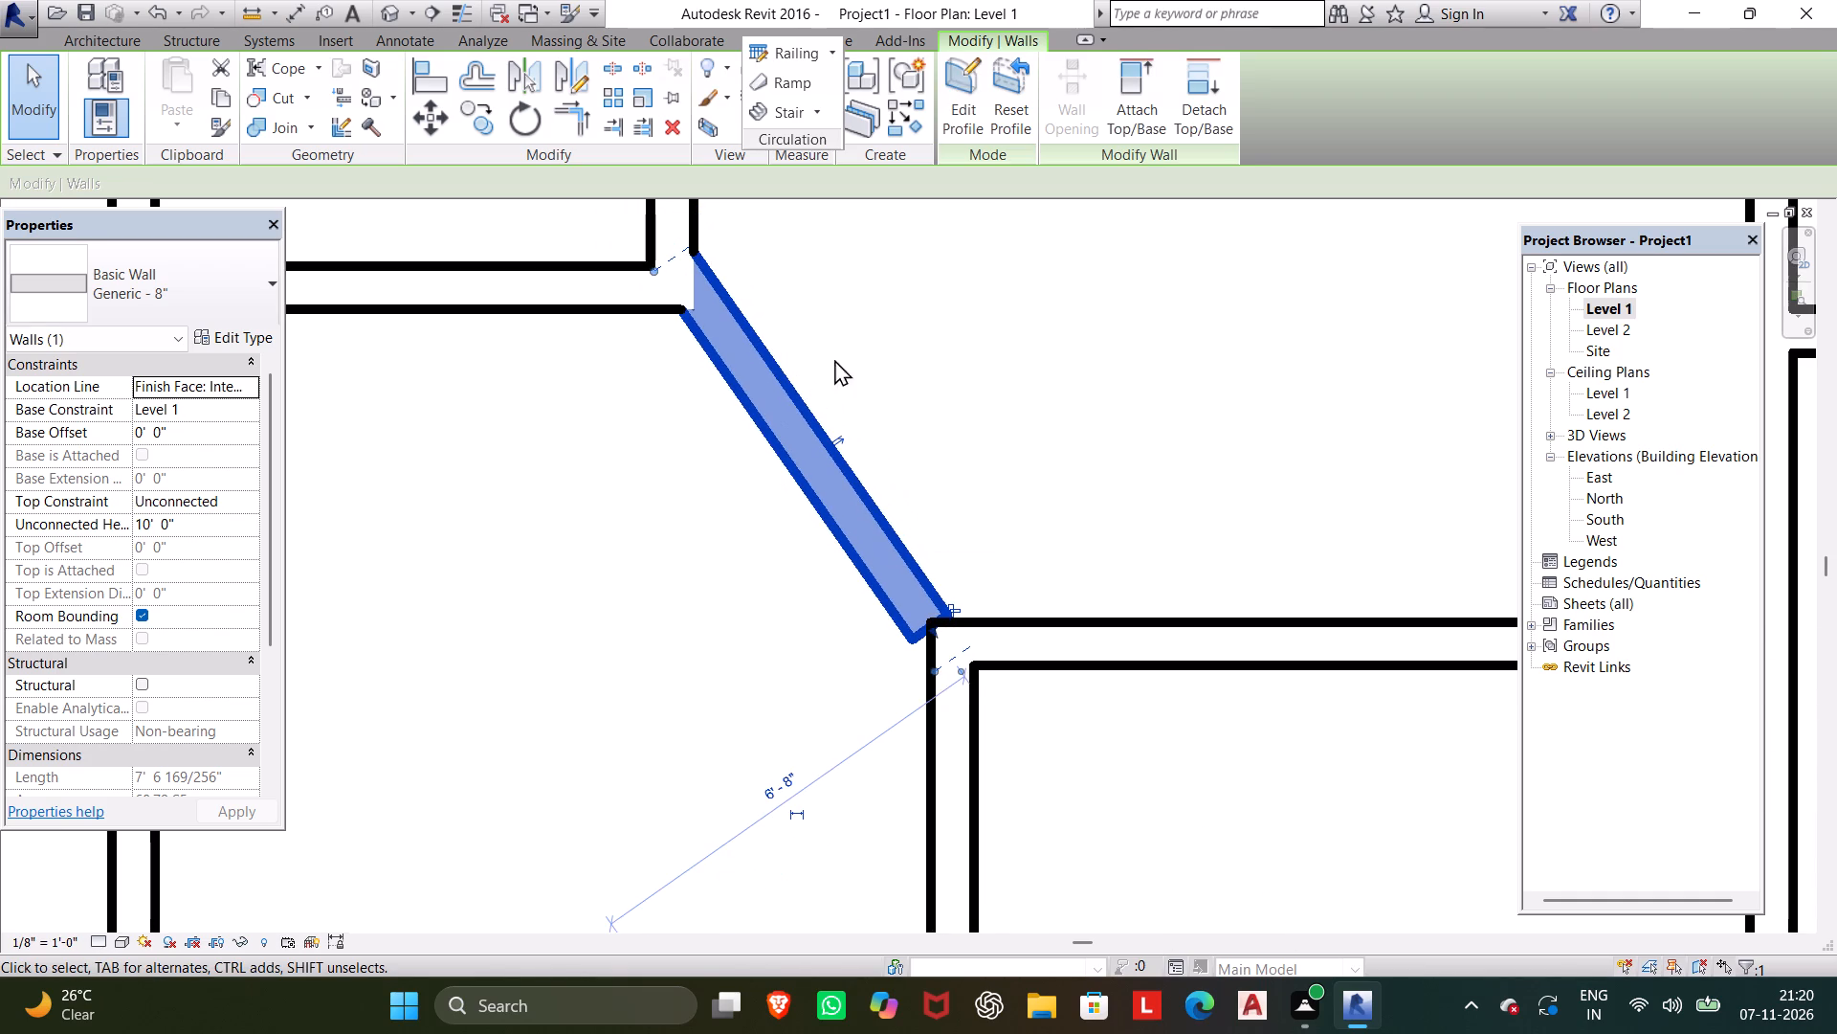
{"action": "key", "text": "Delete"}
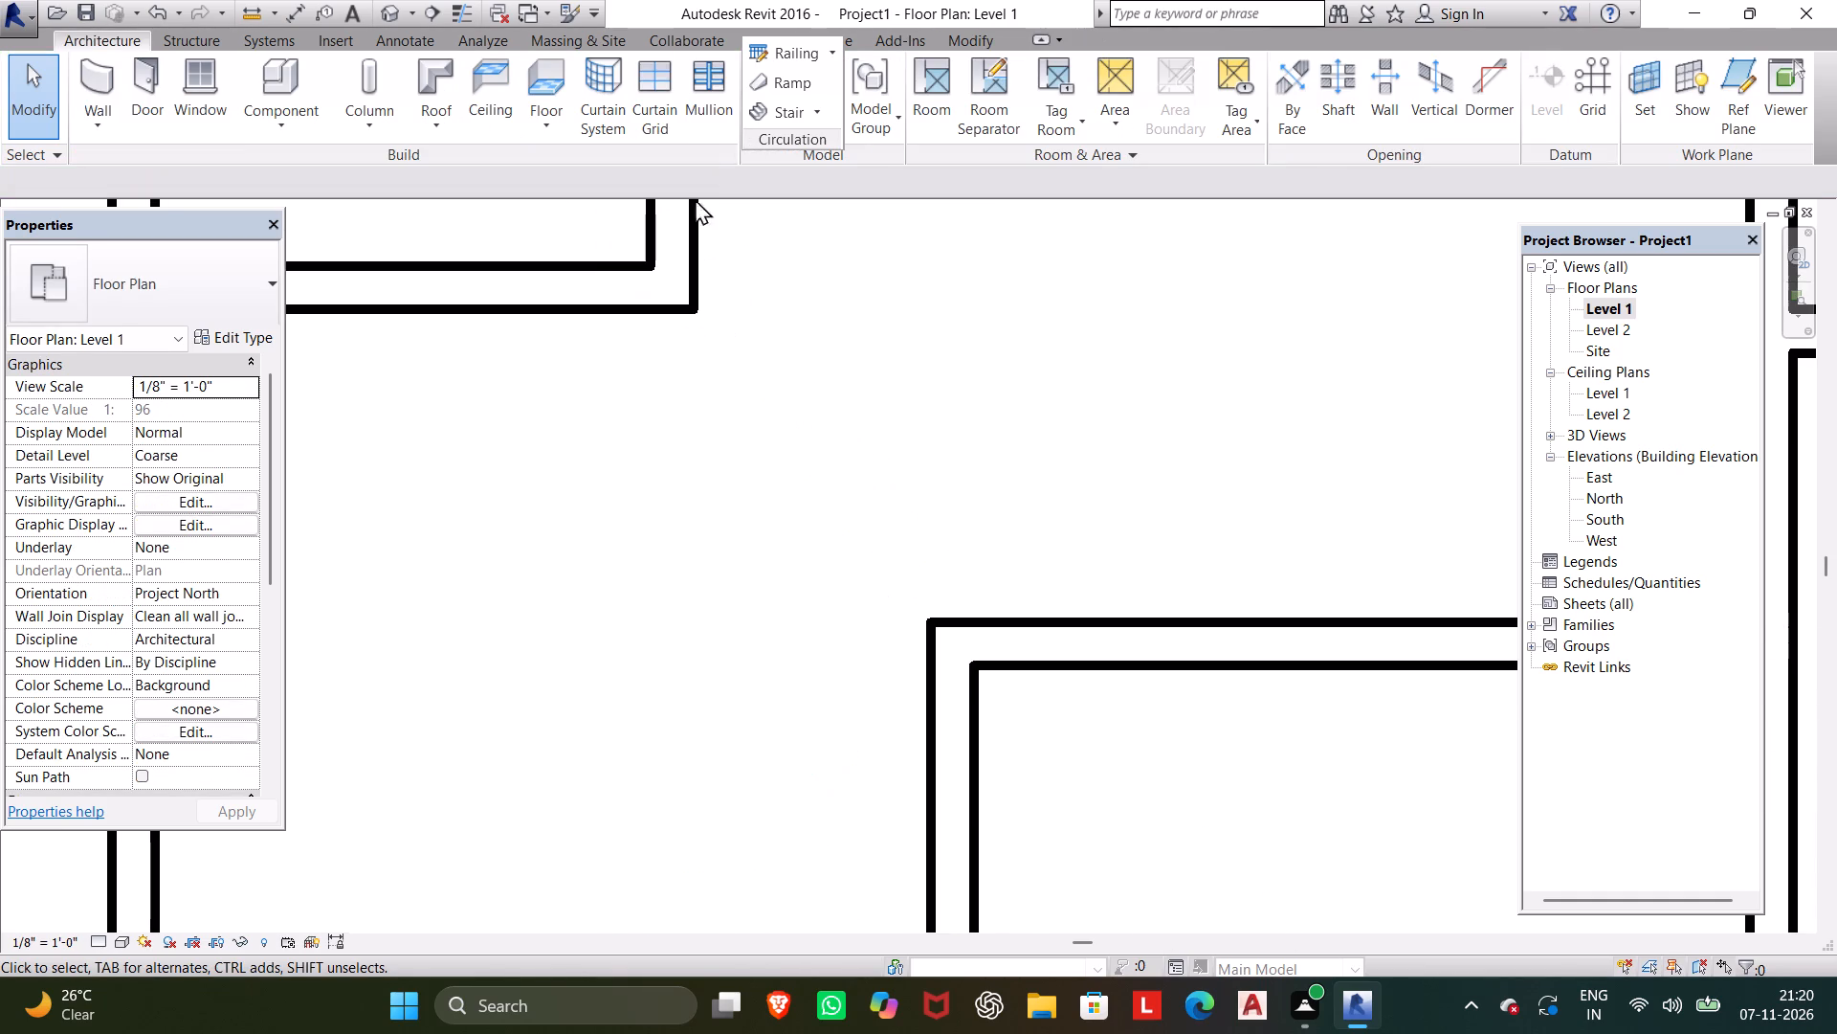
Draw a new diagonal Generic - 8" wall between the two room corners, with its location line set to Core Face: Exterior.
{"action": "left_click", "coordinate": [110, 84]}
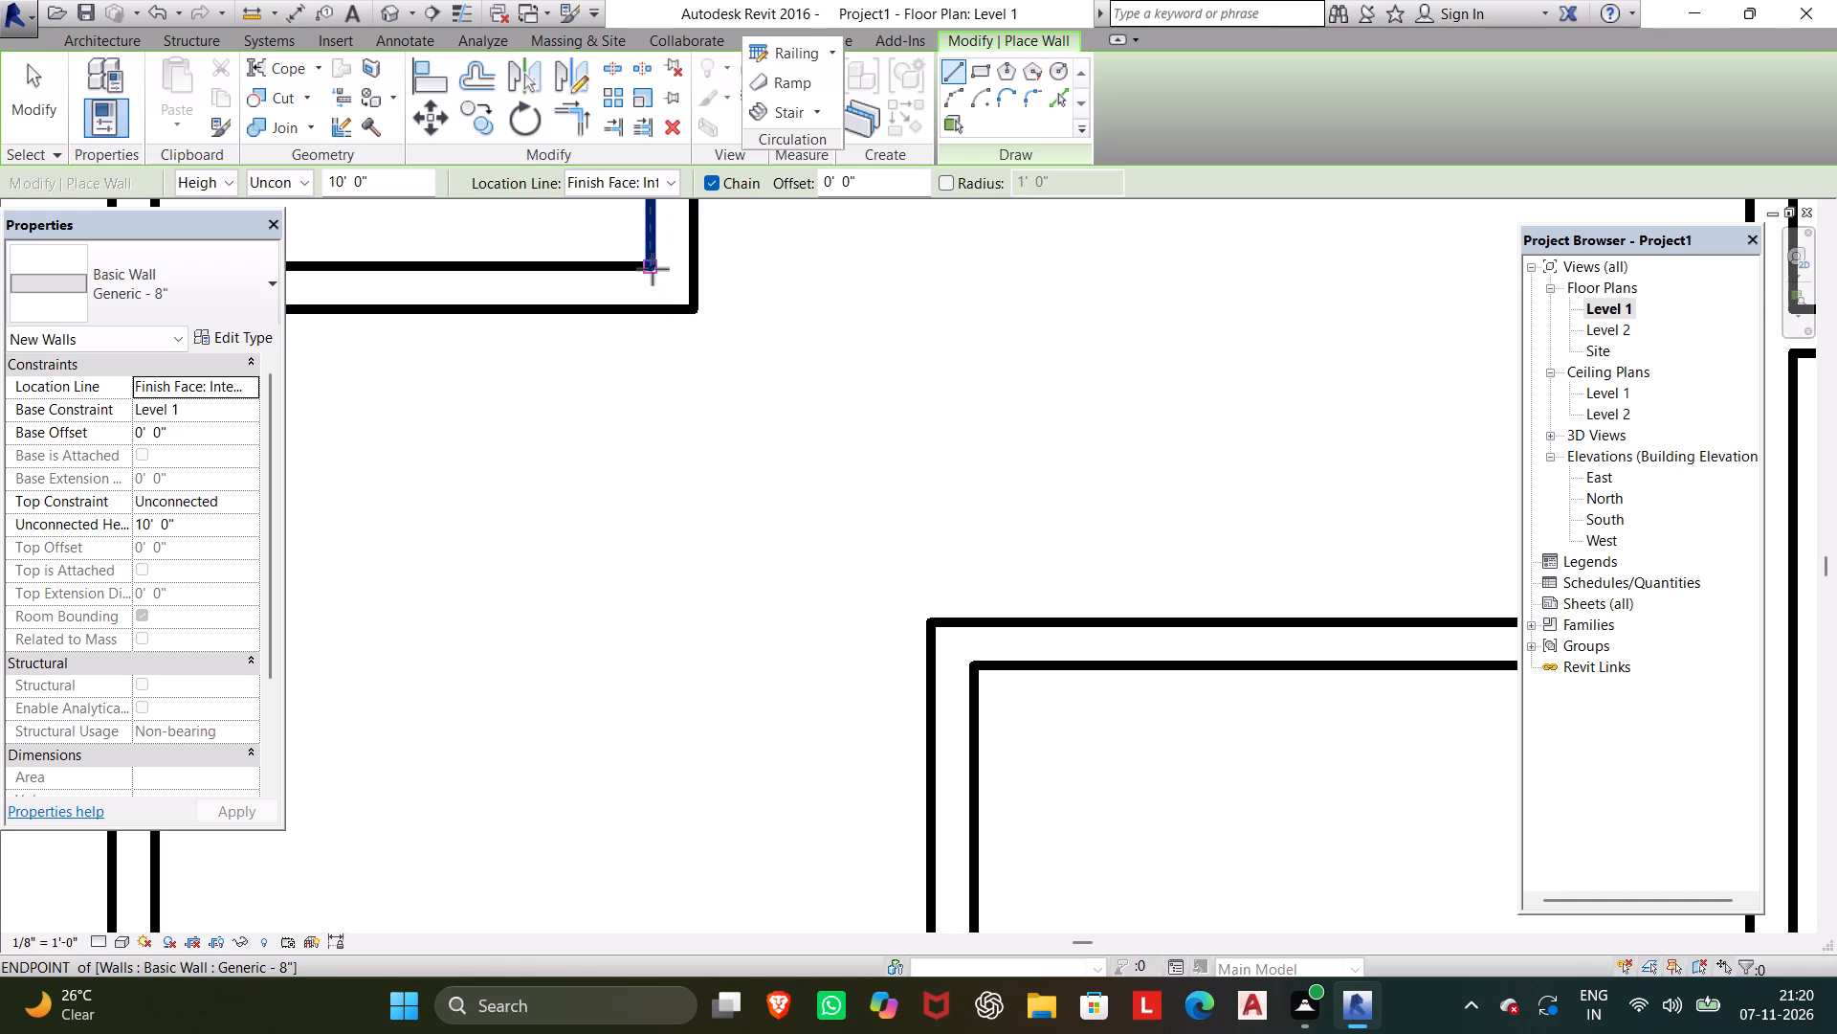
{"action": "left_click", "coordinate": [669, 182]}
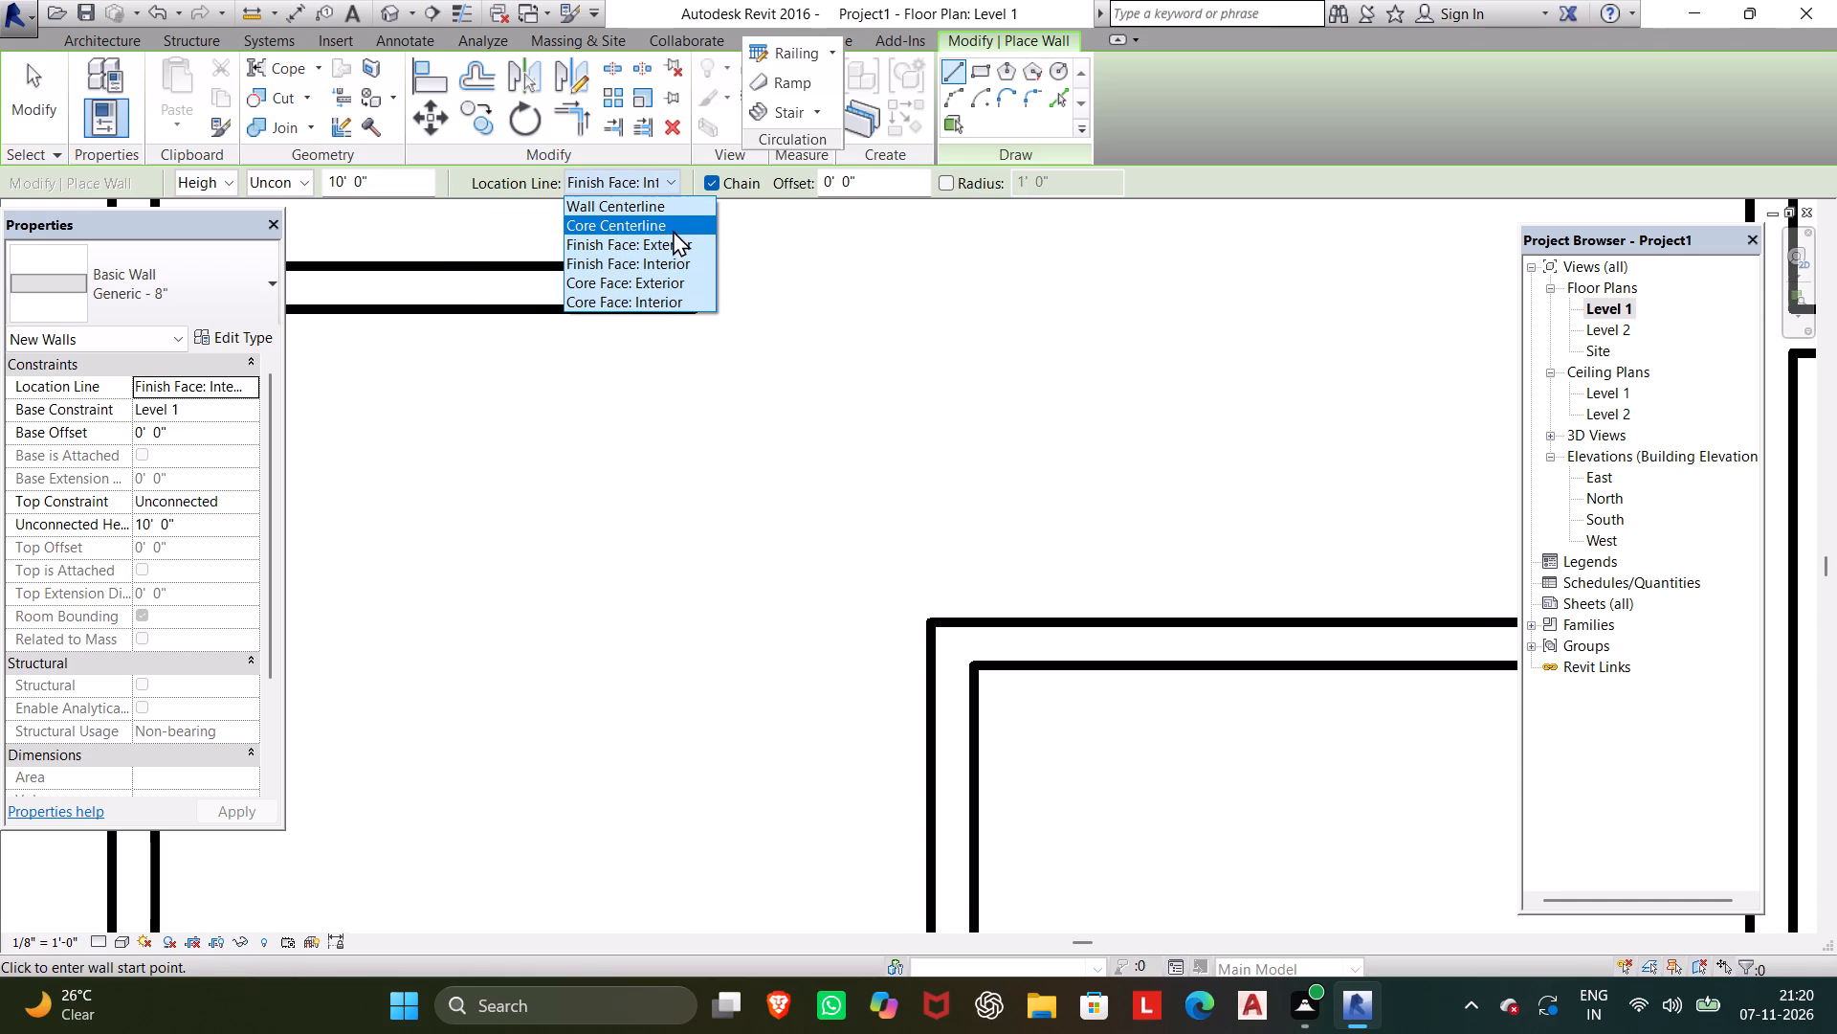
{"action": "left_click", "coordinate": [637, 289]}
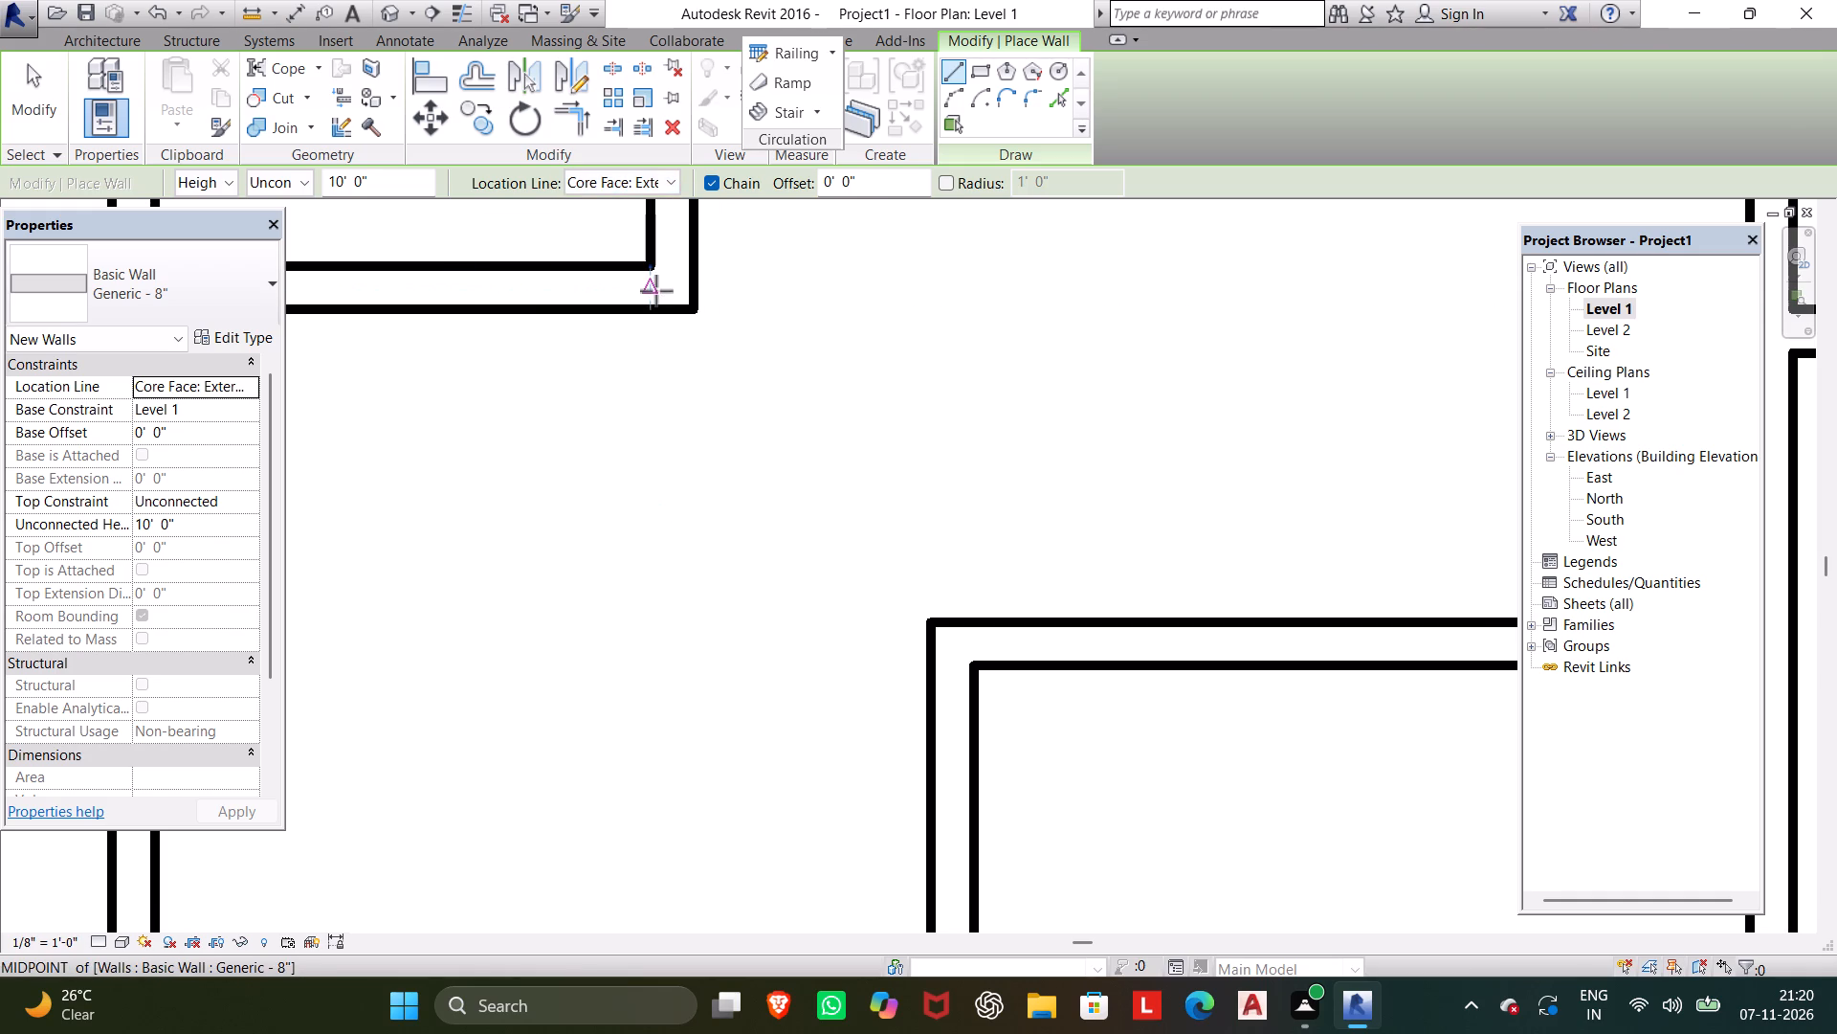
{"action": "left_click", "coordinate": [673, 291]}
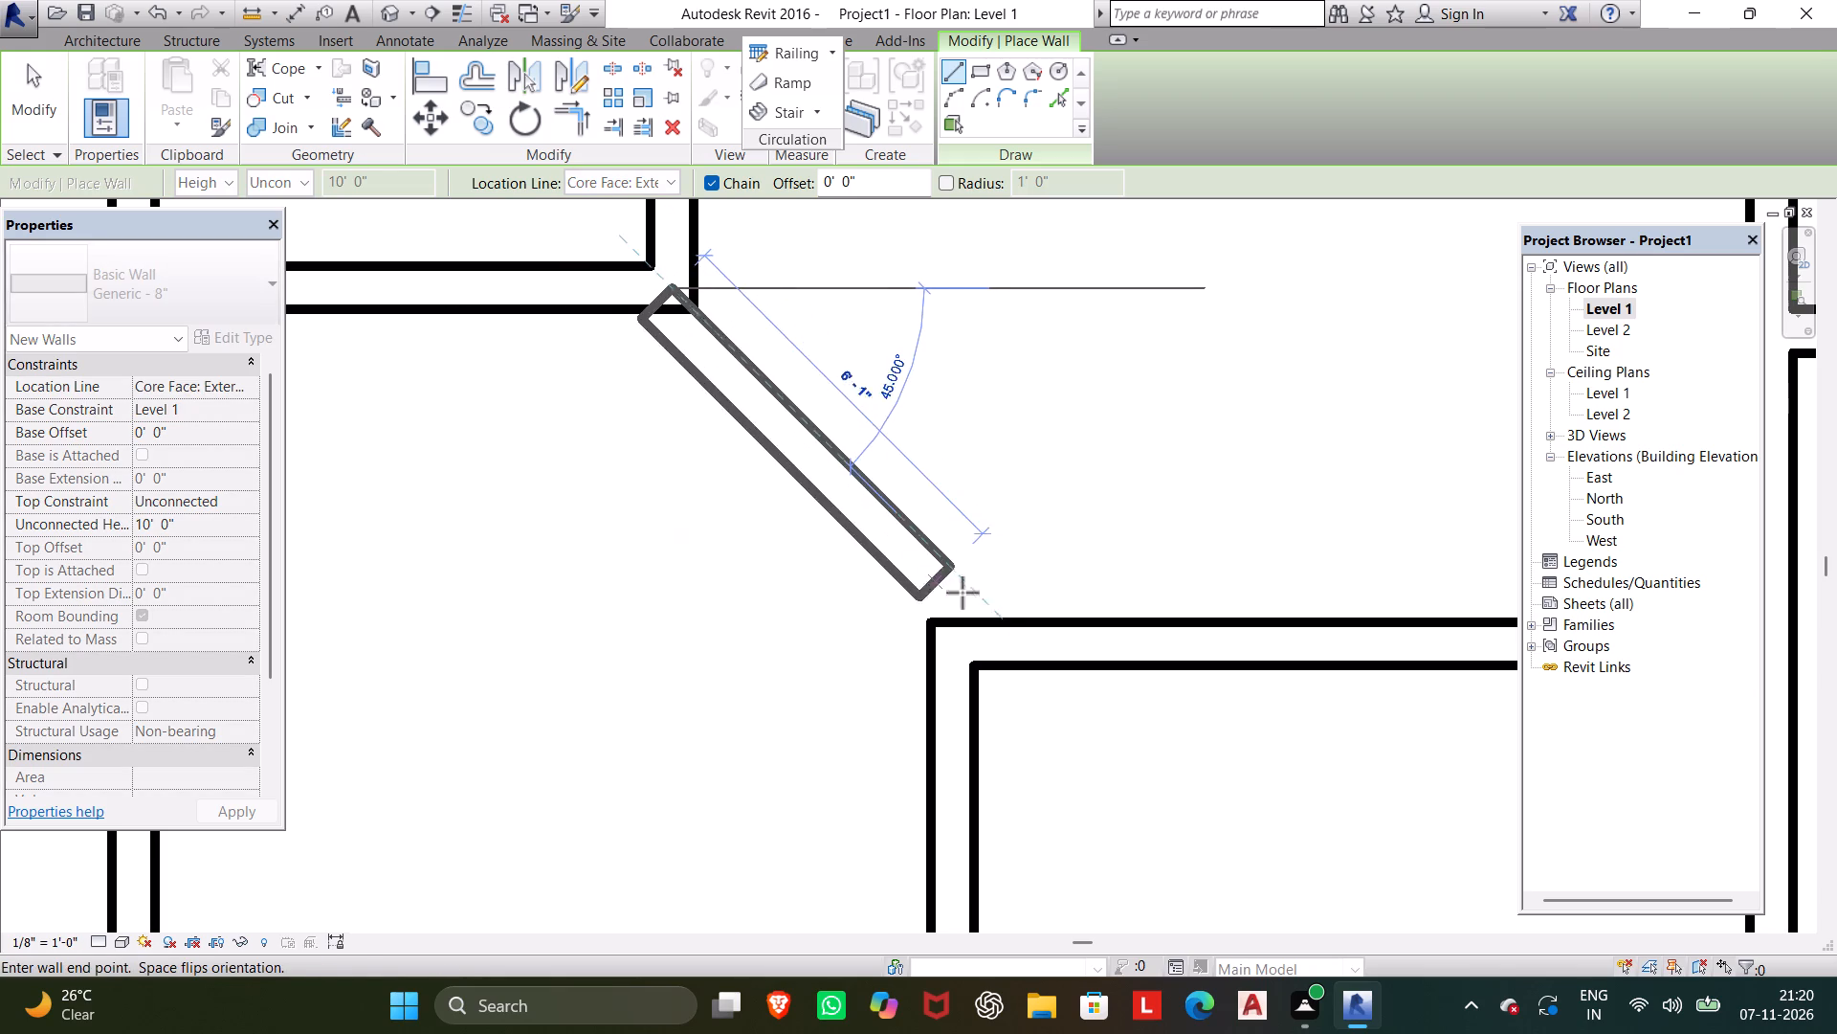
{"action": "left_click", "coordinate": [985, 664]}
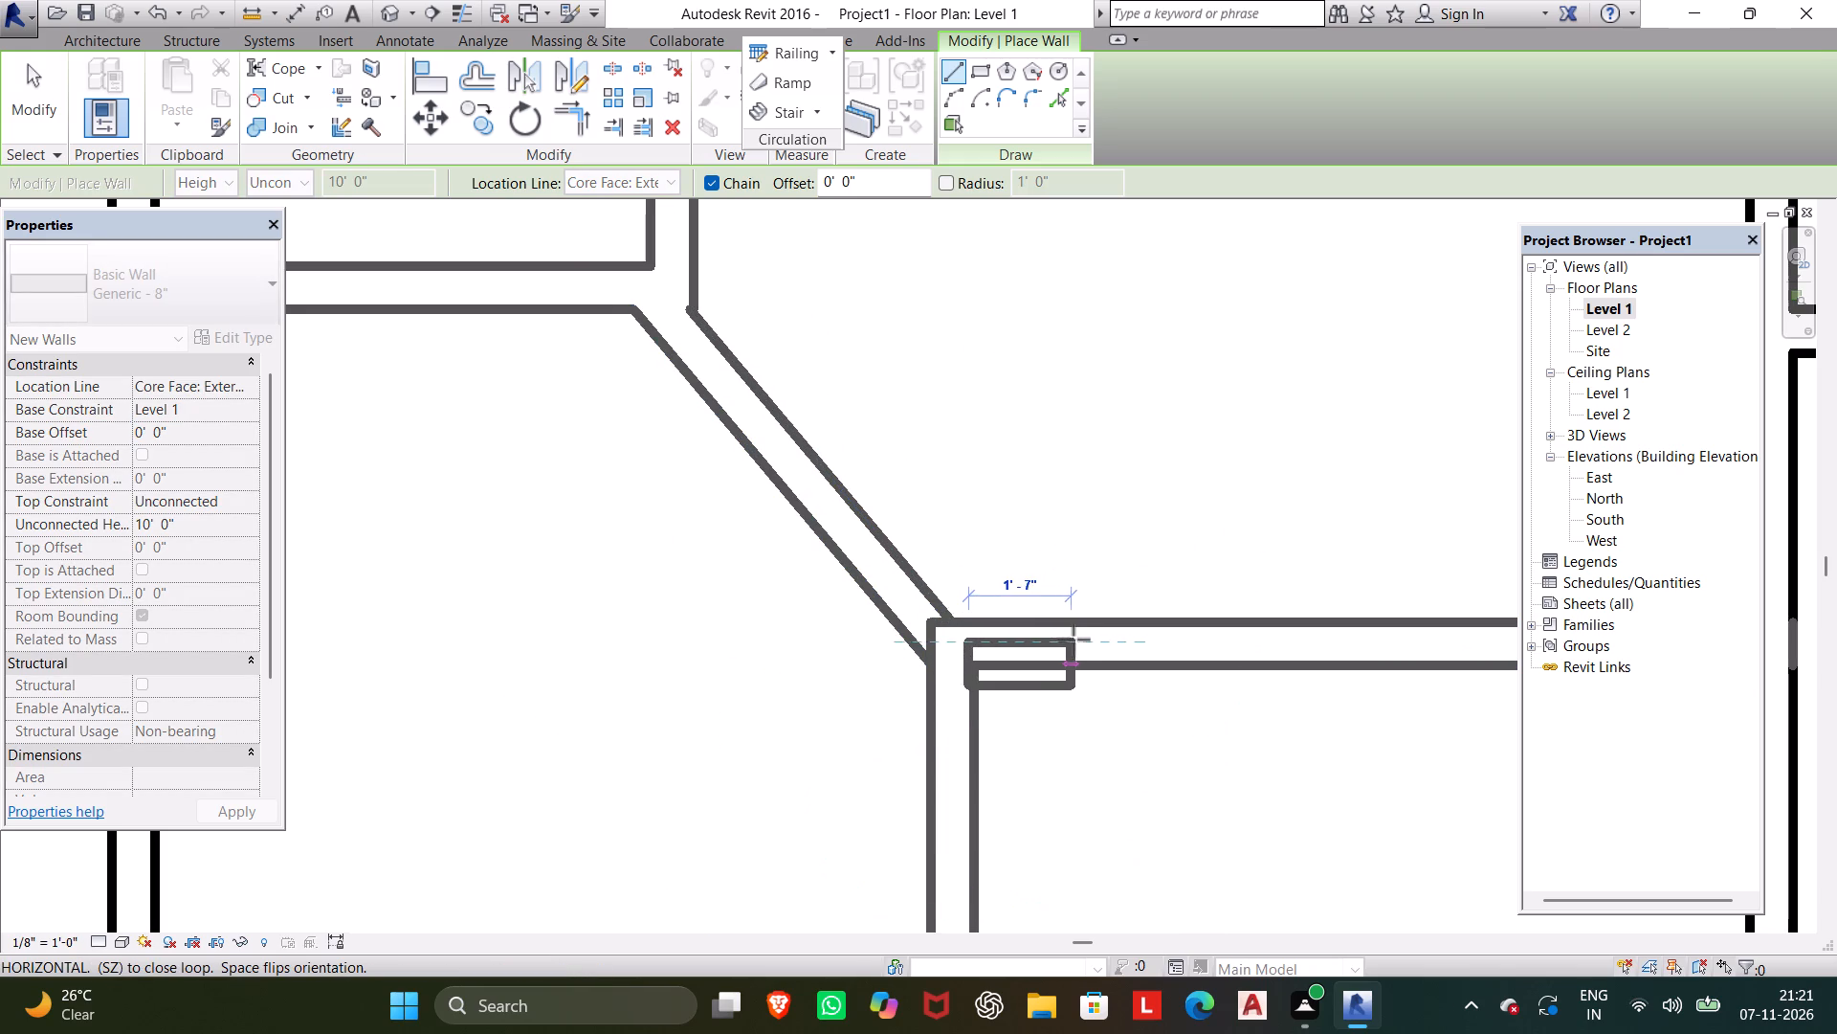
{"action": "key", "text": "Escape"}
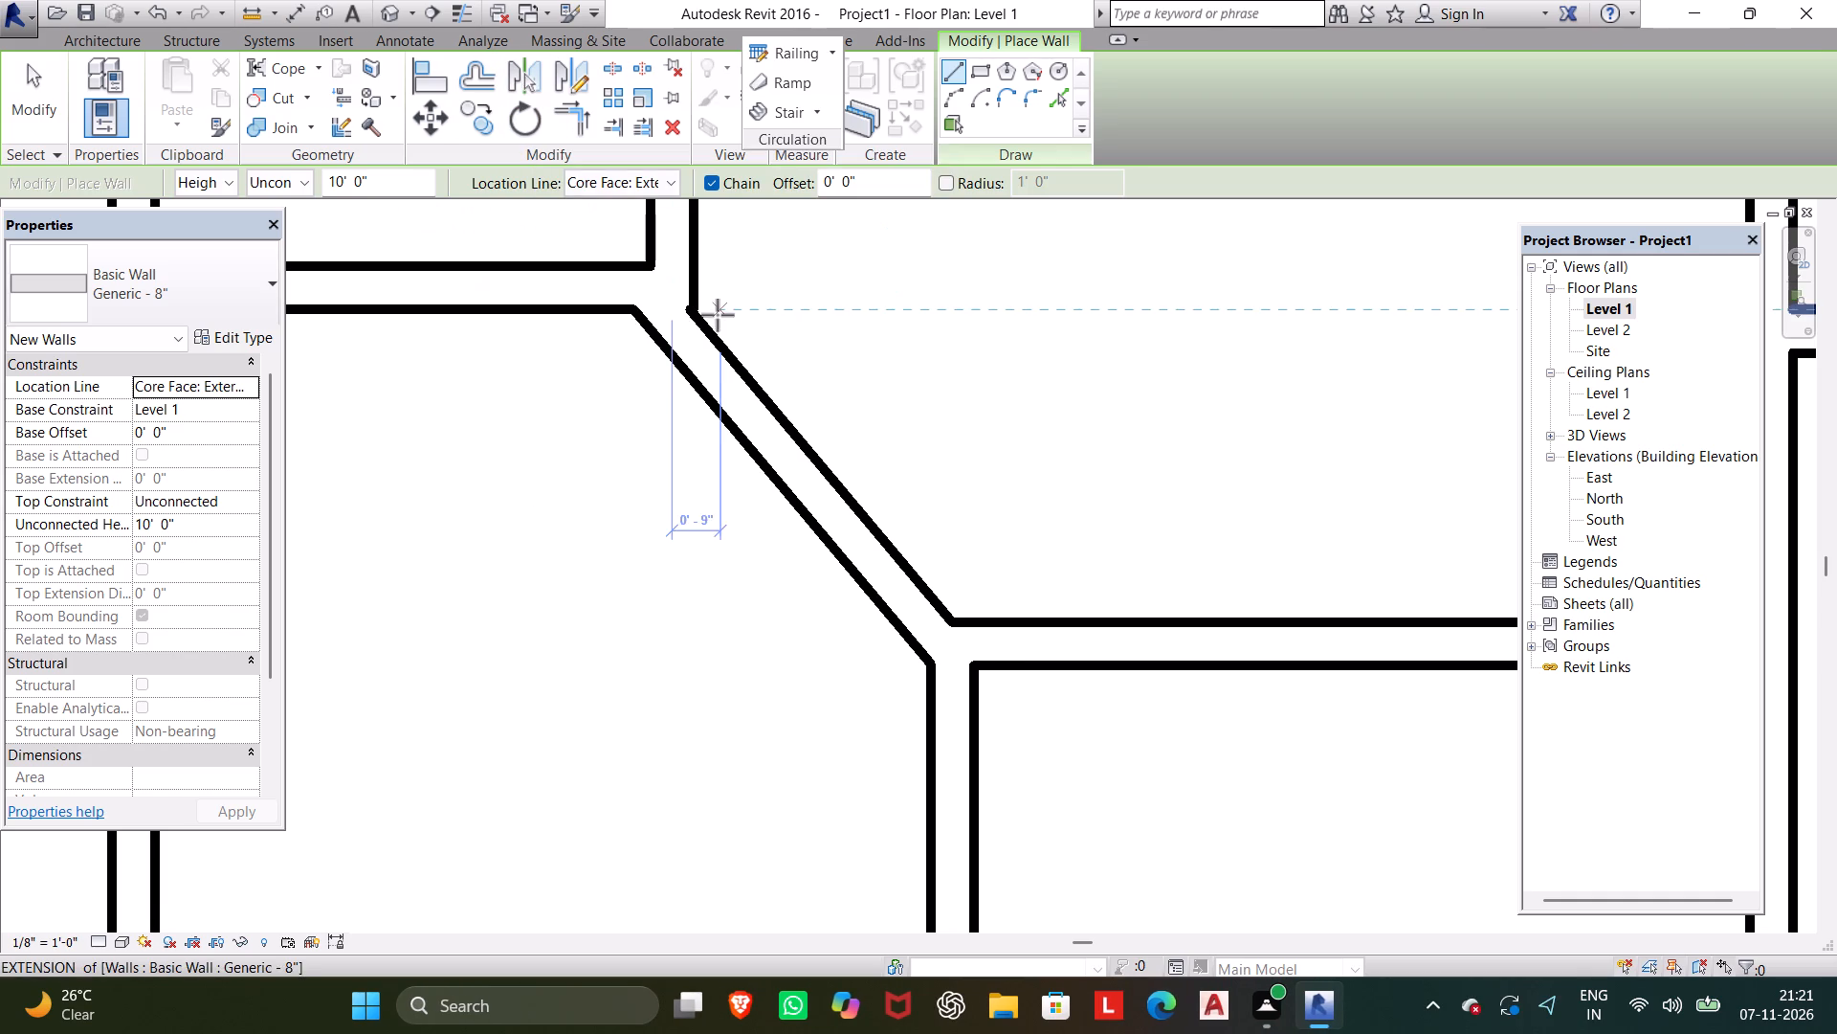
{"action": "key", "text": "Escape"}
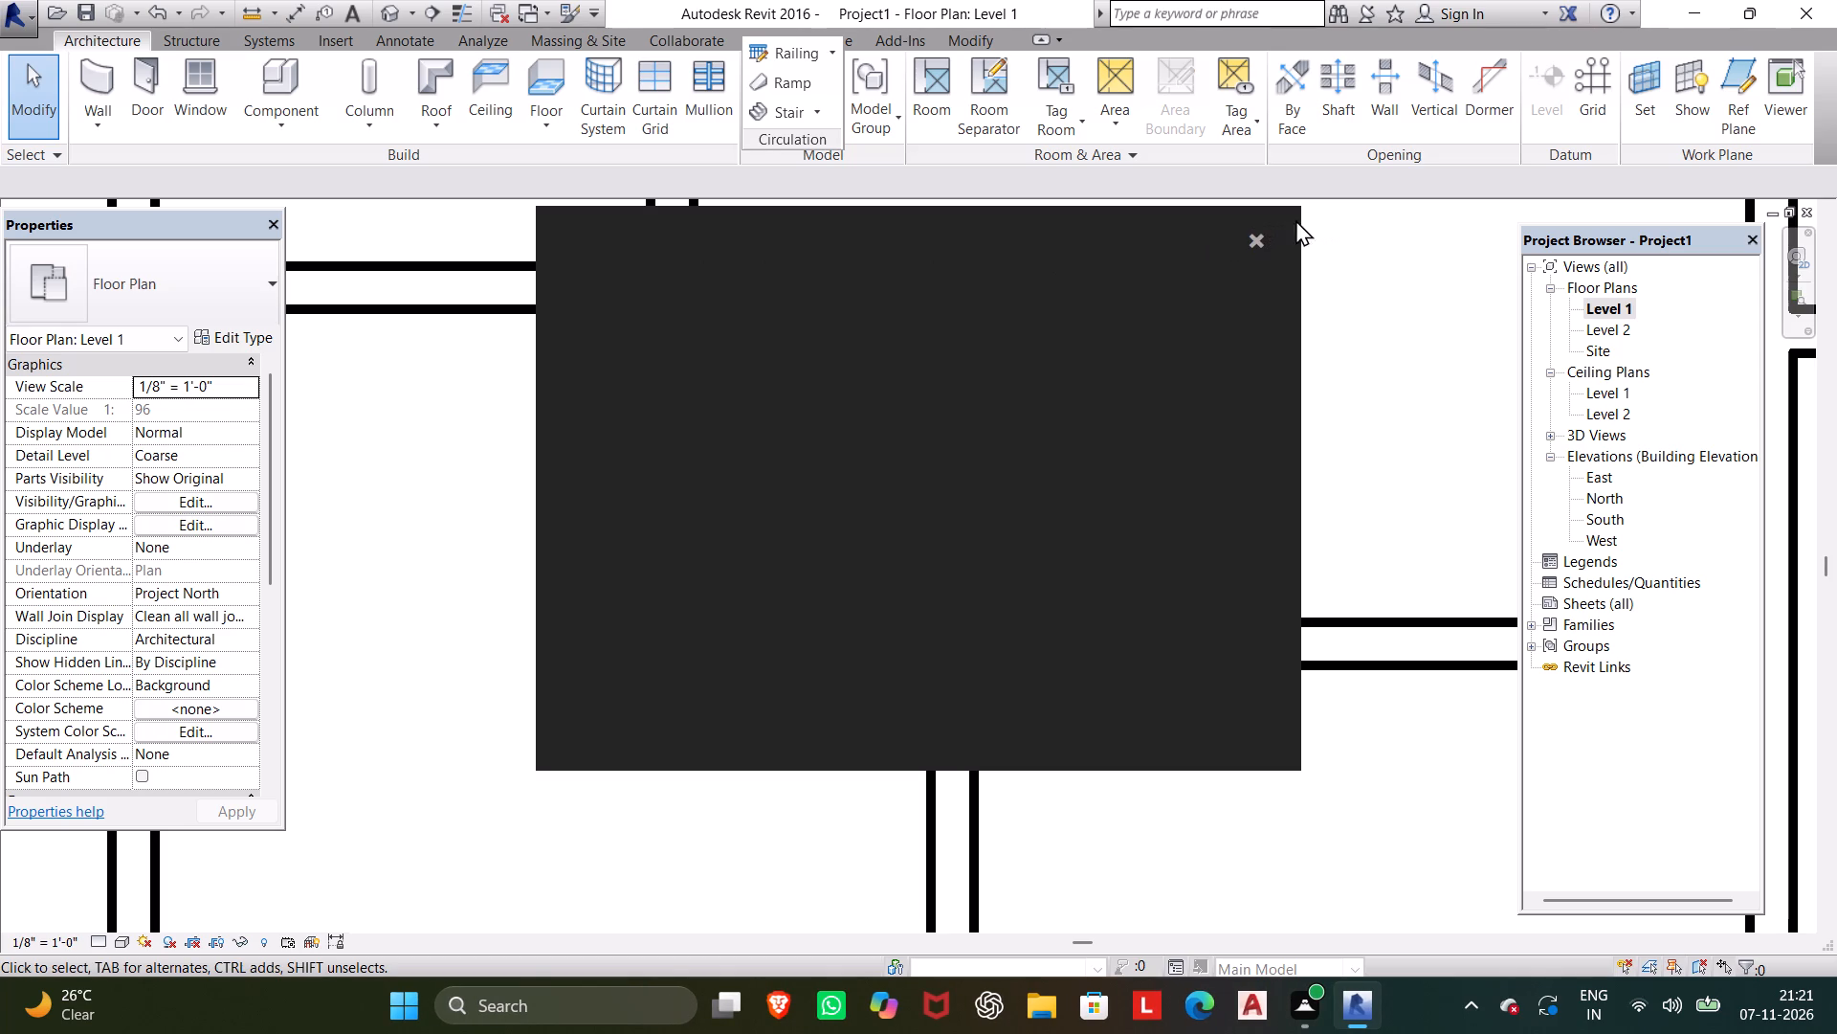
Dismiss the pop-up overlay and select the new diagonal wall near its upper join.
{"action": "left_click", "coordinate": [1259, 241]}
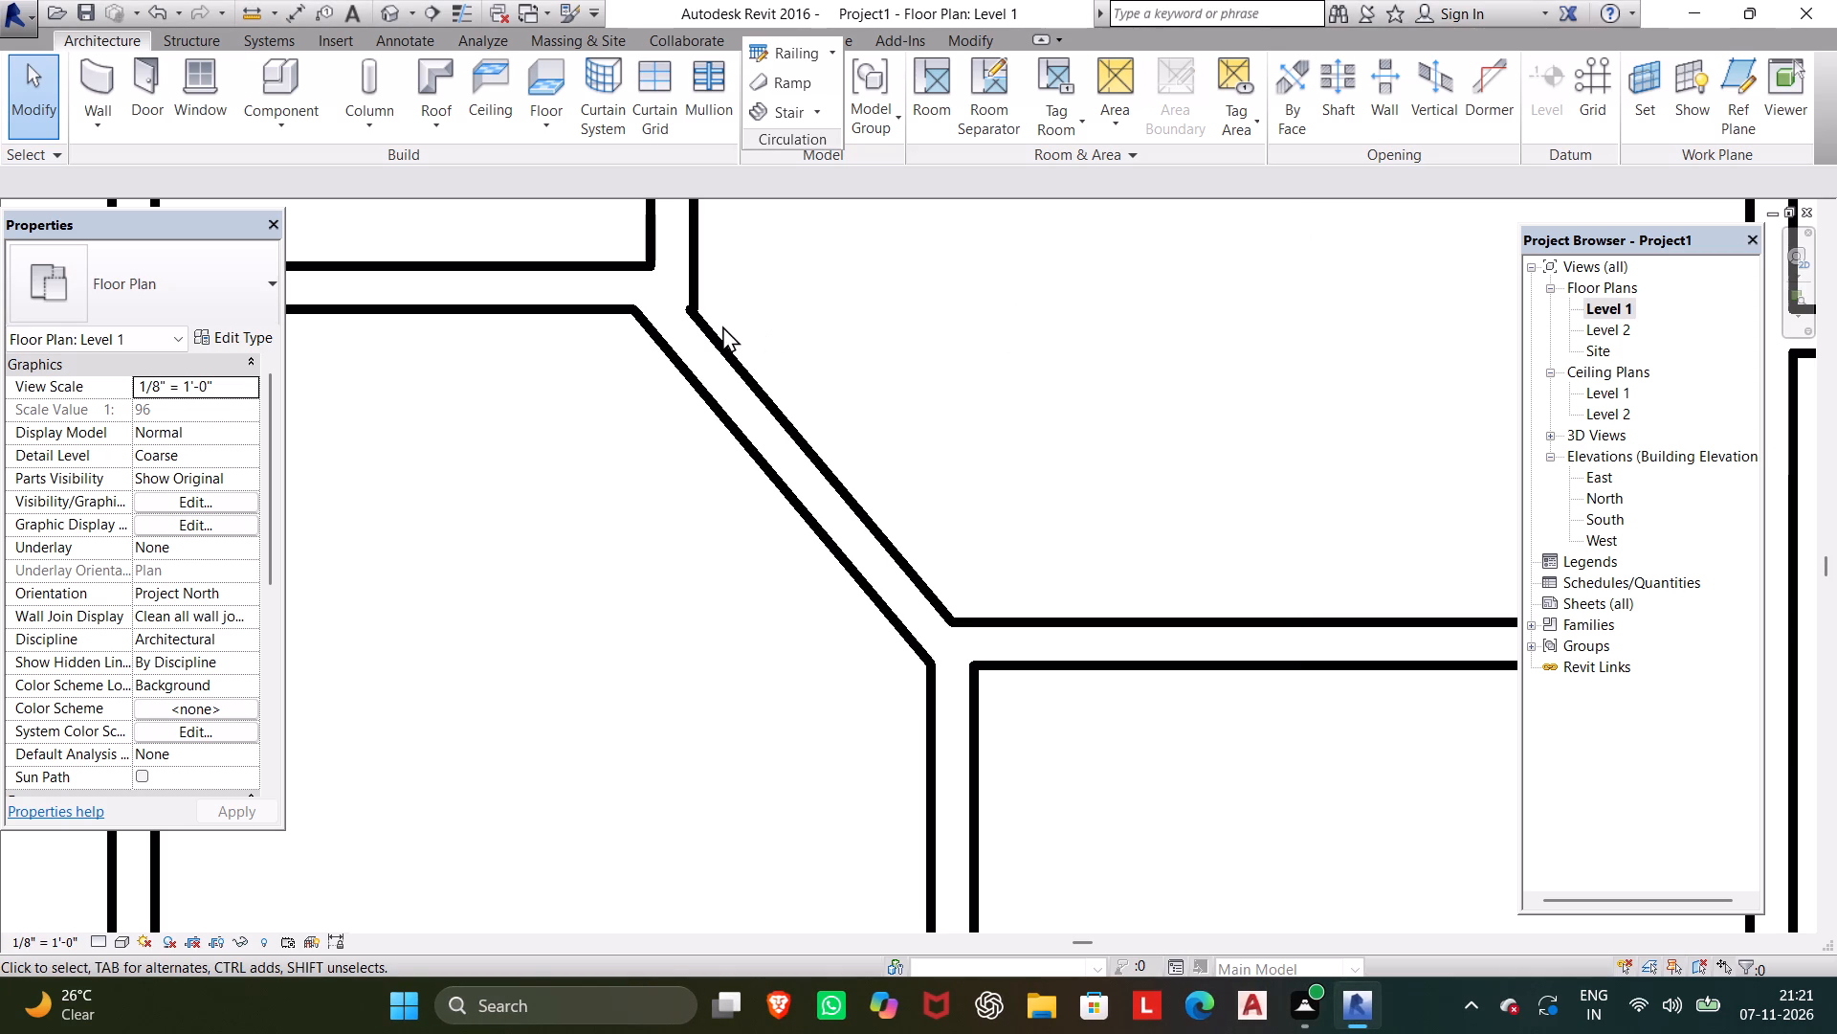
{"action": "left_click", "coordinate": [719, 326]}
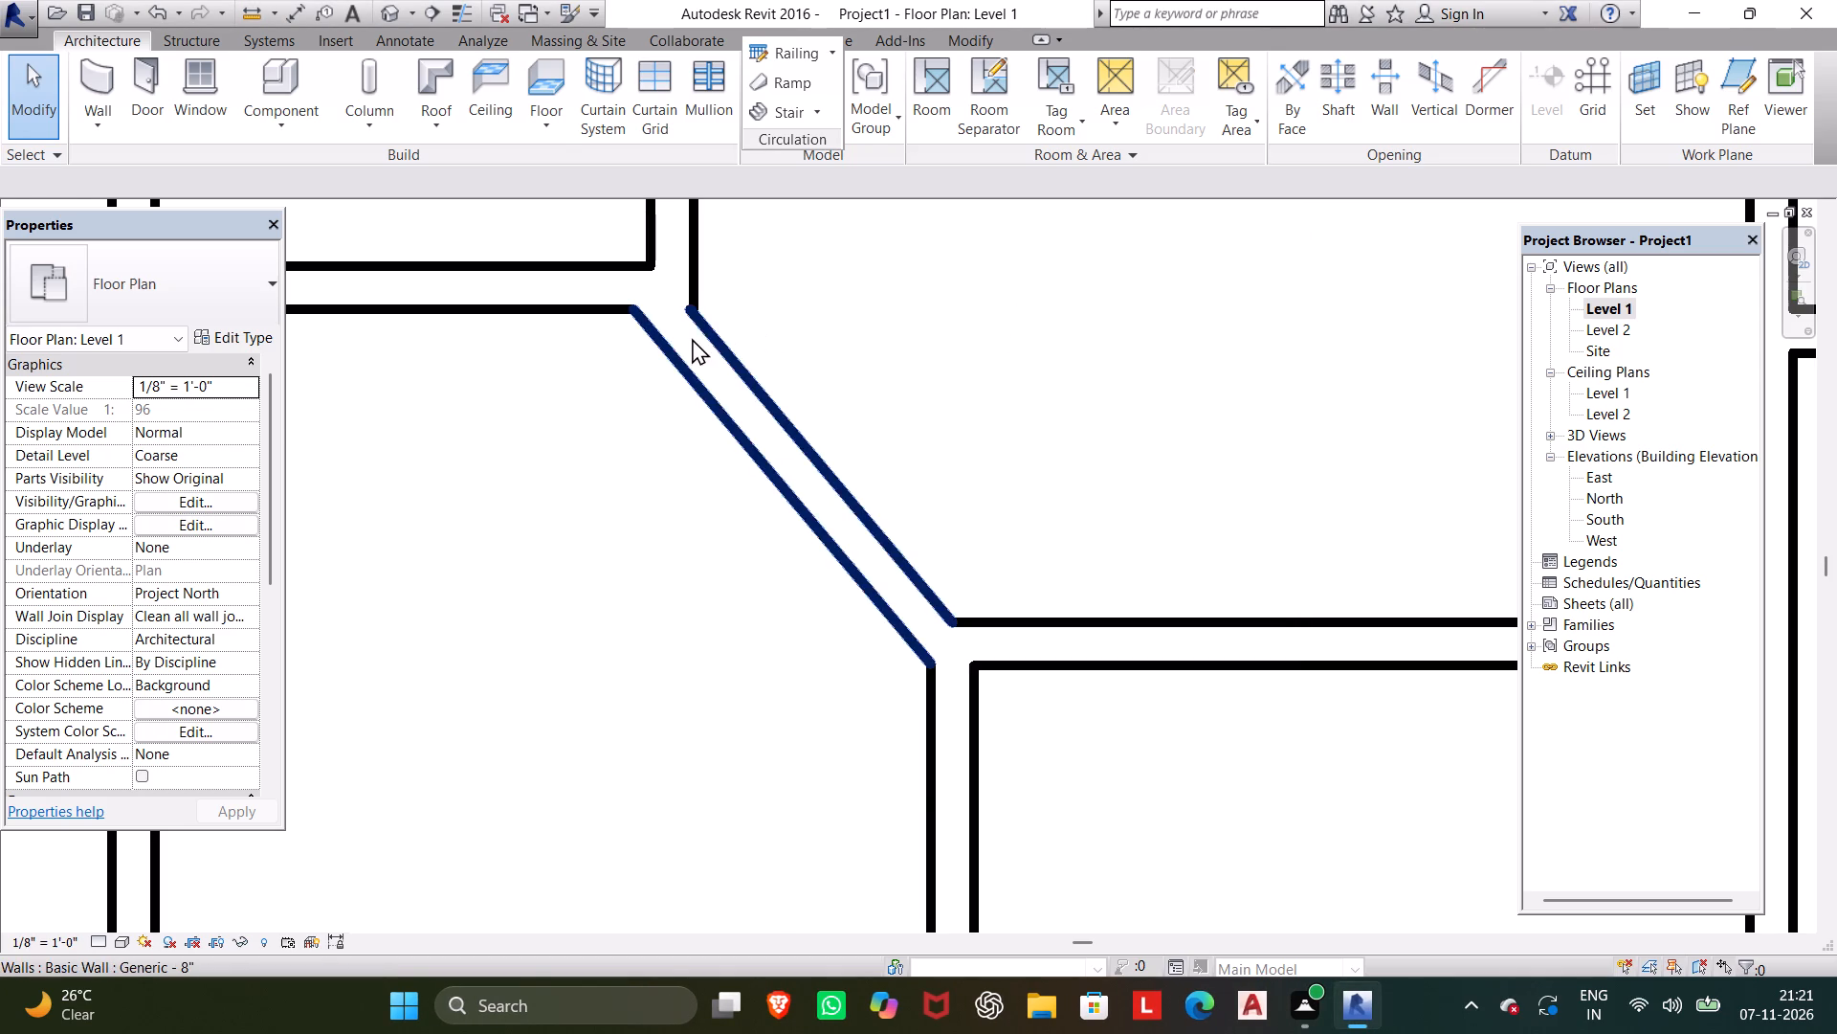
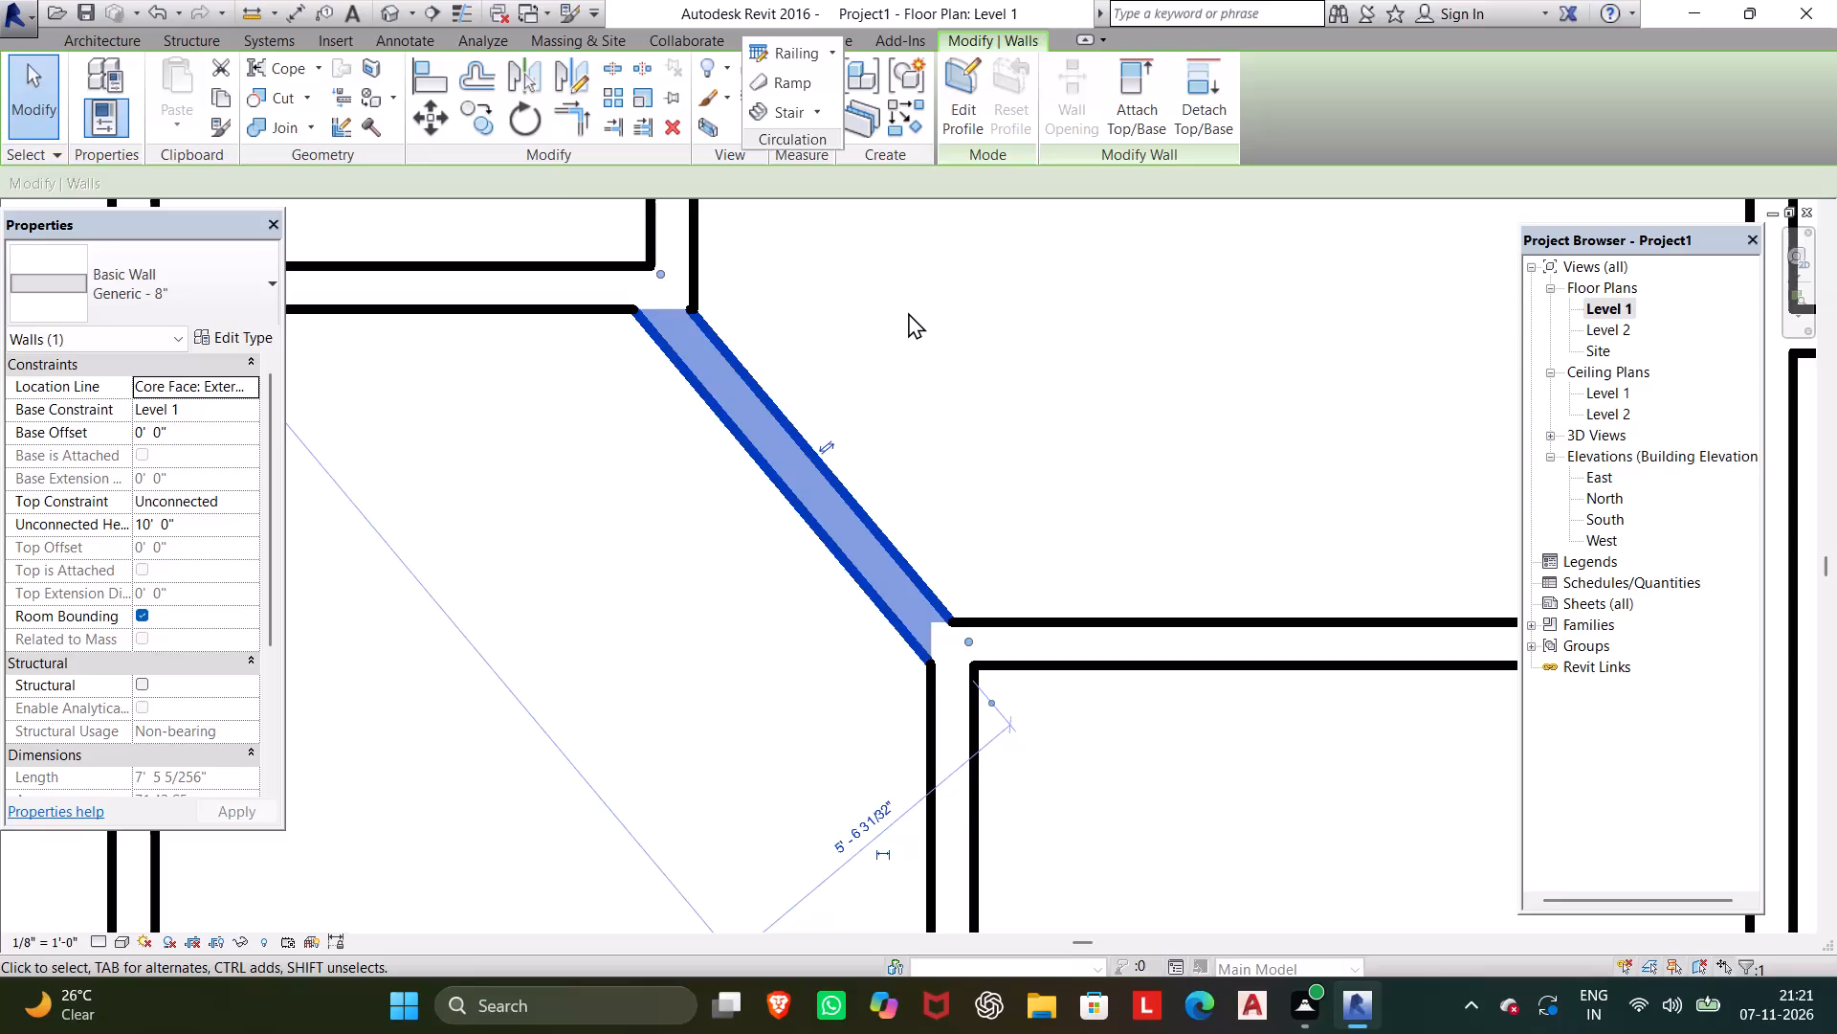
Extend the diagonal wall's upper end to the outer face corner of the adjoining vertical wall.
{"action": "scroll", "coordinate": [925, 456], "scroll_direction": "down", "scroll_amount": 3}
{"action": "middle_click_drag", "start_coordinate": [925, 456], "coordinate": [1010, 513]}
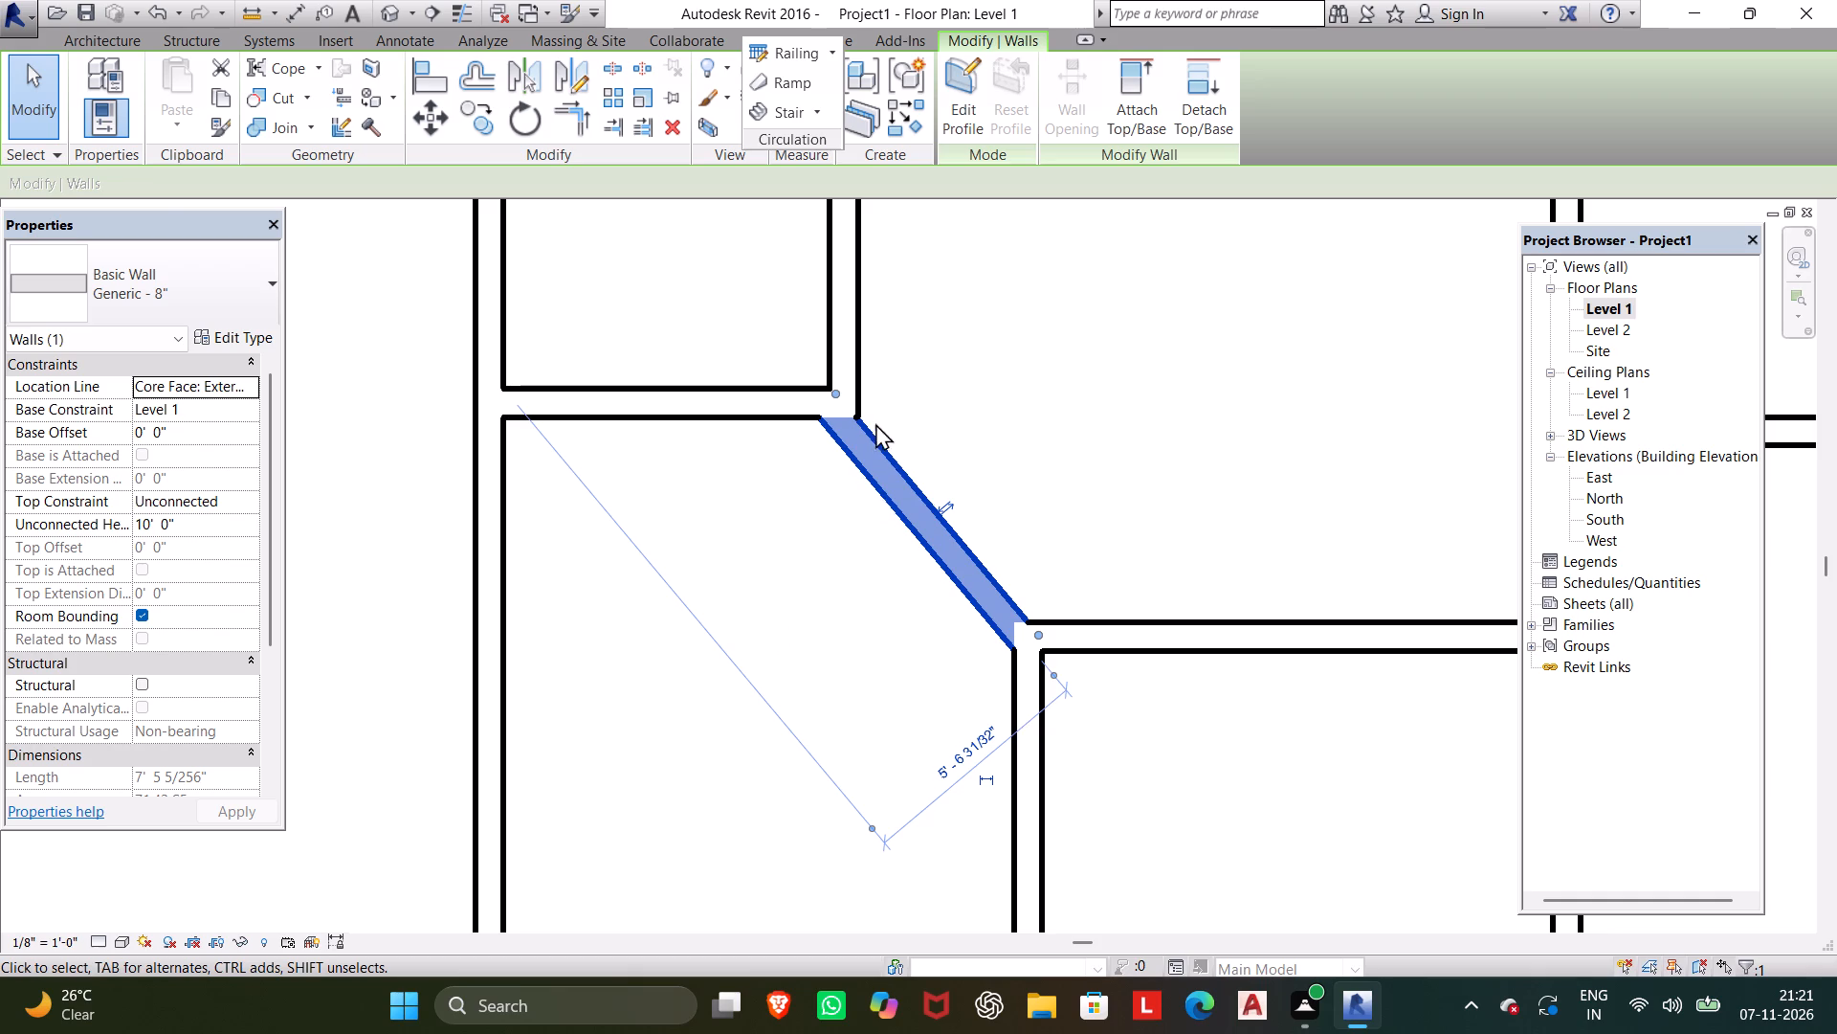
{"action": "scroll", "coordinate": [840, 389], "scroll_direction": "up", "scroll_amount": 5}
{"action": "left_click_drag", "start_coordinate": [832, 395], "coordinate": [872, 383]}
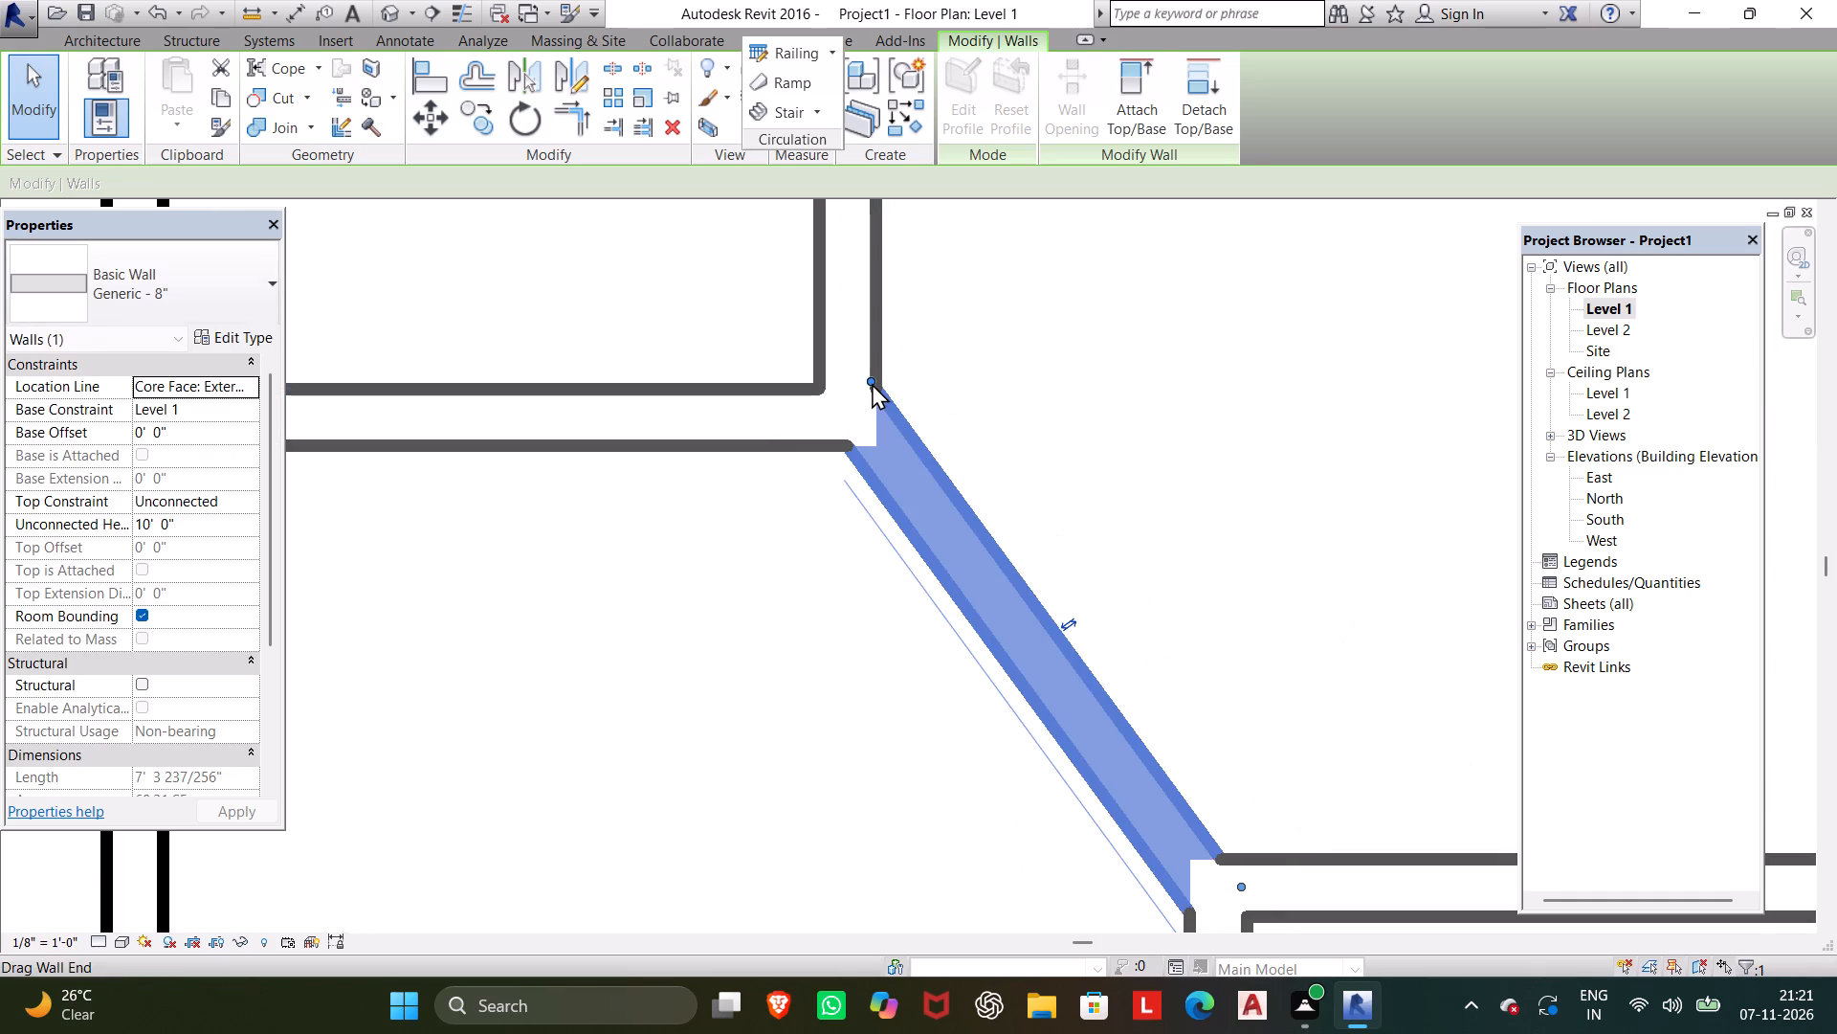
{"action": "key", "text": "Escape"}
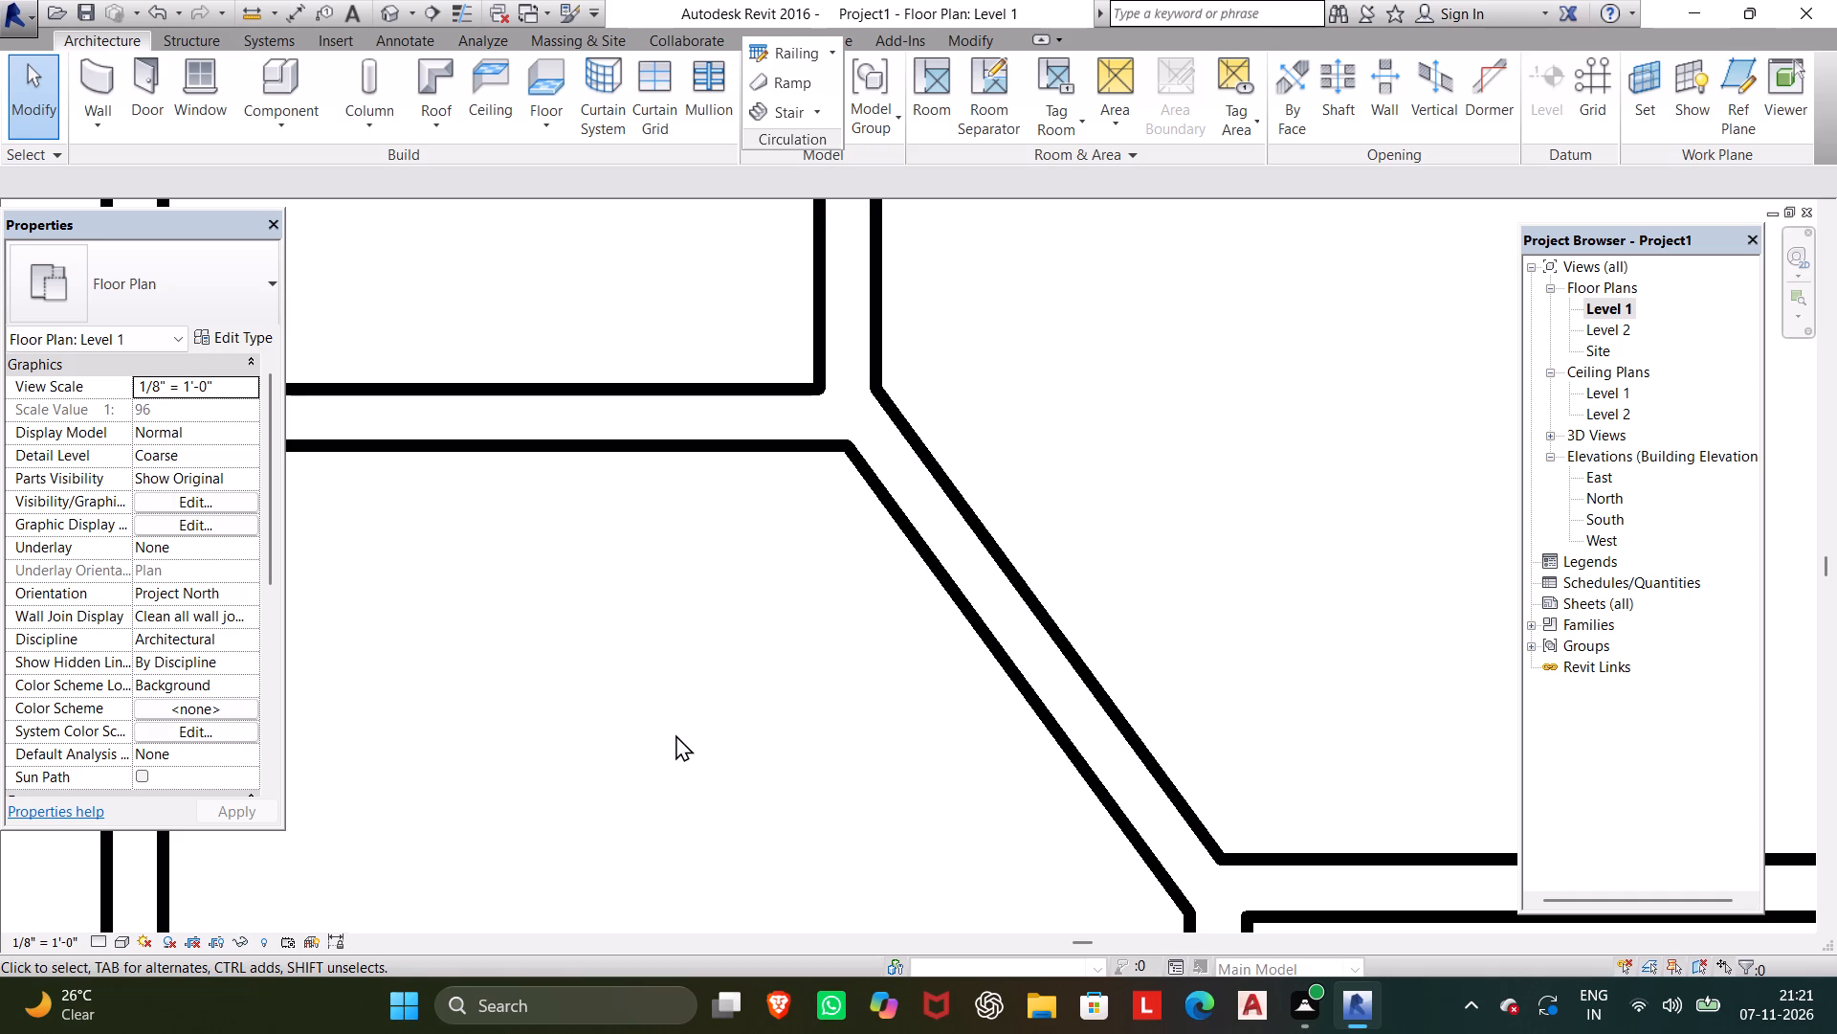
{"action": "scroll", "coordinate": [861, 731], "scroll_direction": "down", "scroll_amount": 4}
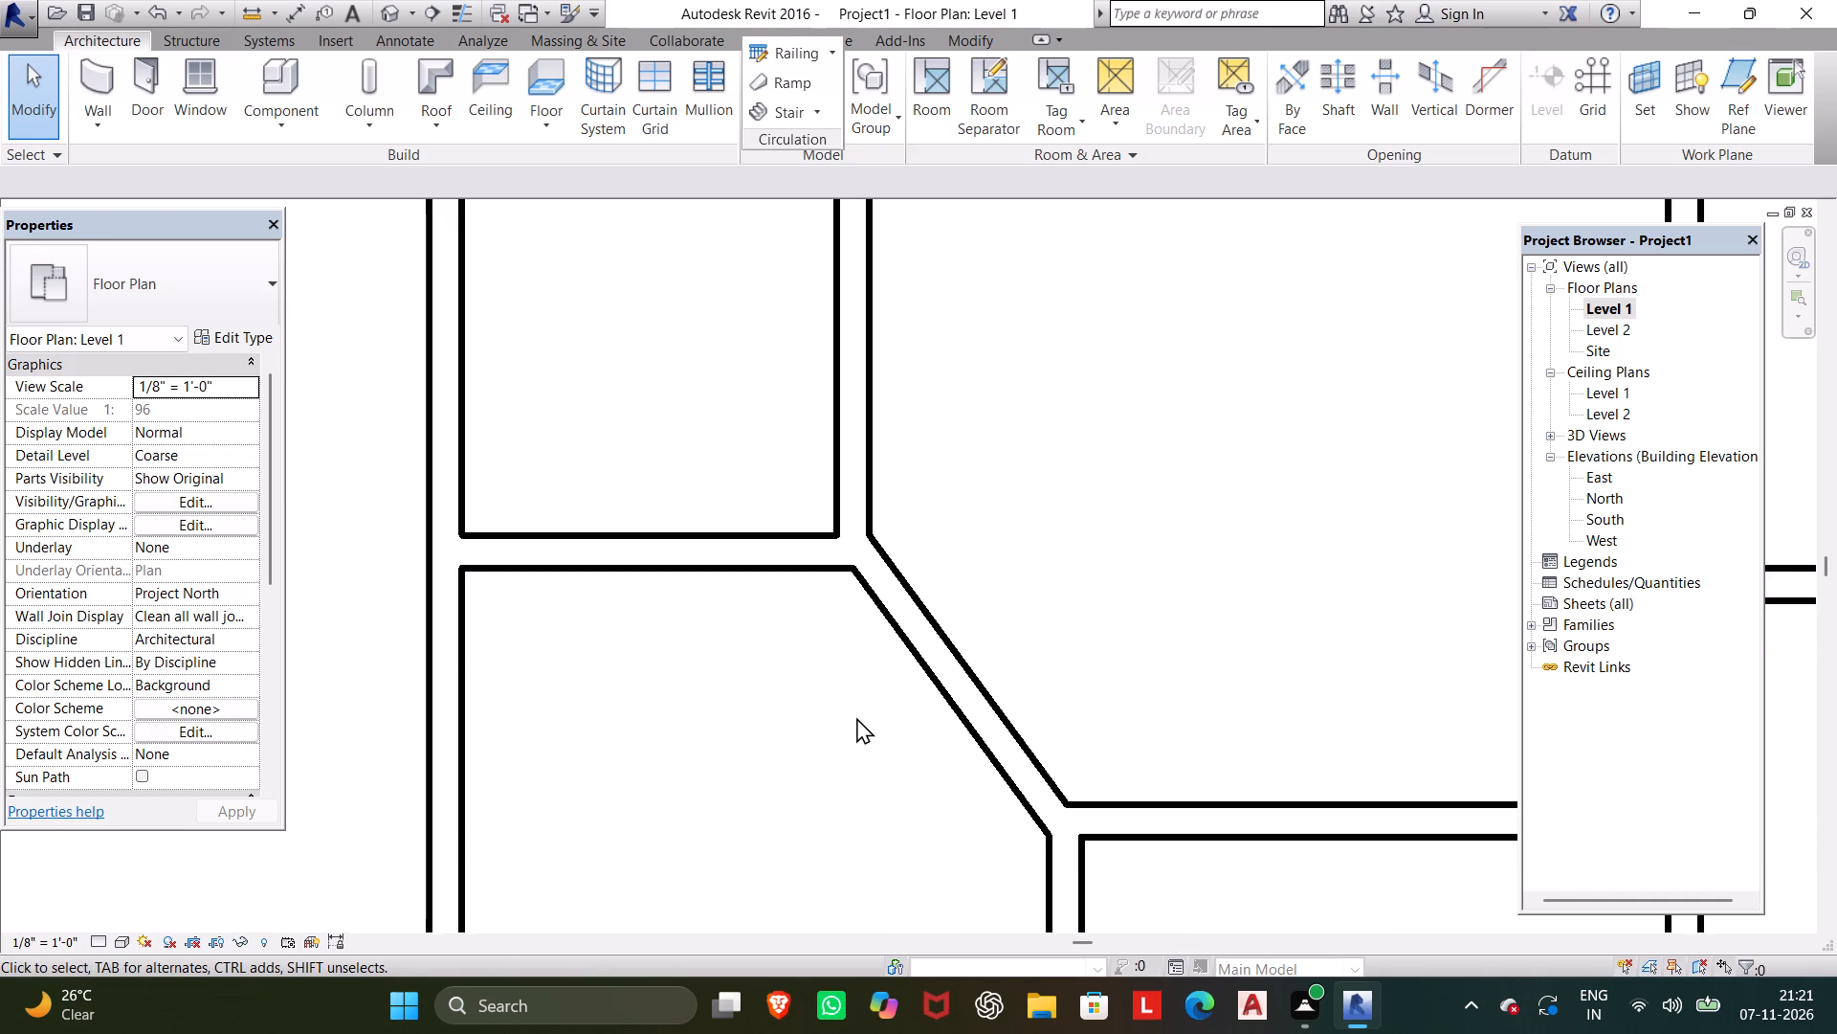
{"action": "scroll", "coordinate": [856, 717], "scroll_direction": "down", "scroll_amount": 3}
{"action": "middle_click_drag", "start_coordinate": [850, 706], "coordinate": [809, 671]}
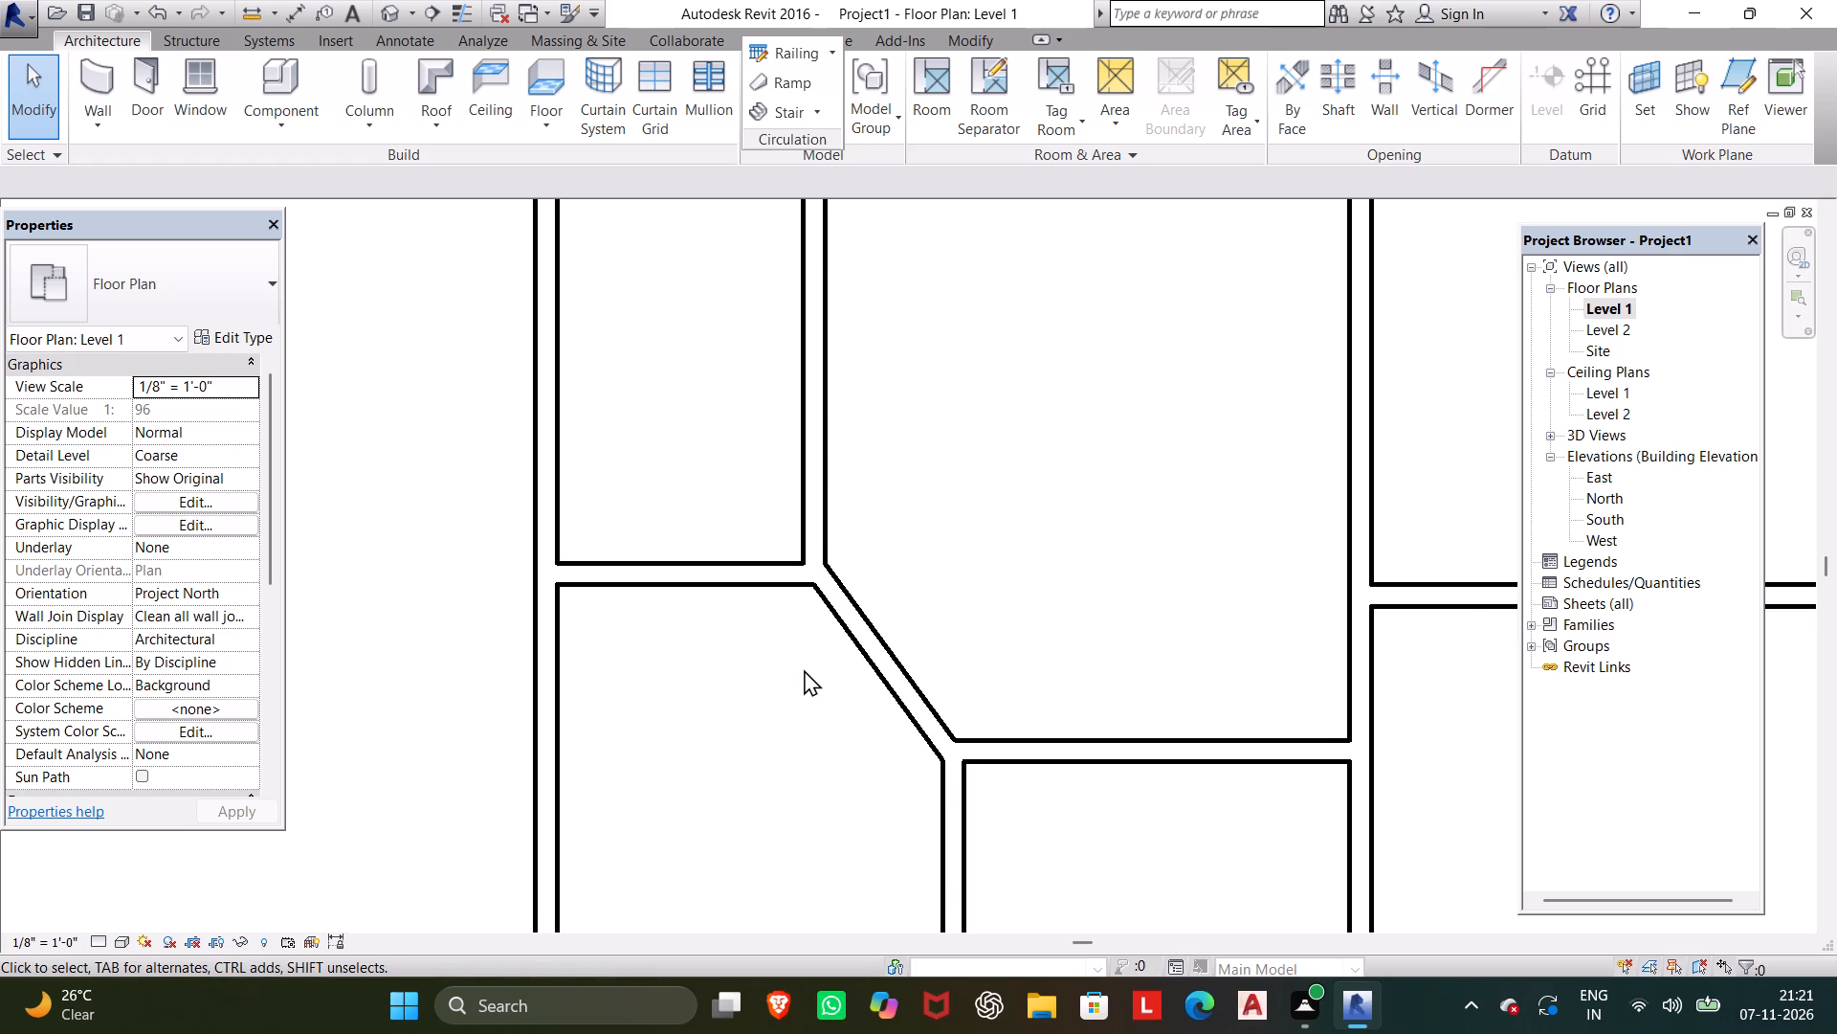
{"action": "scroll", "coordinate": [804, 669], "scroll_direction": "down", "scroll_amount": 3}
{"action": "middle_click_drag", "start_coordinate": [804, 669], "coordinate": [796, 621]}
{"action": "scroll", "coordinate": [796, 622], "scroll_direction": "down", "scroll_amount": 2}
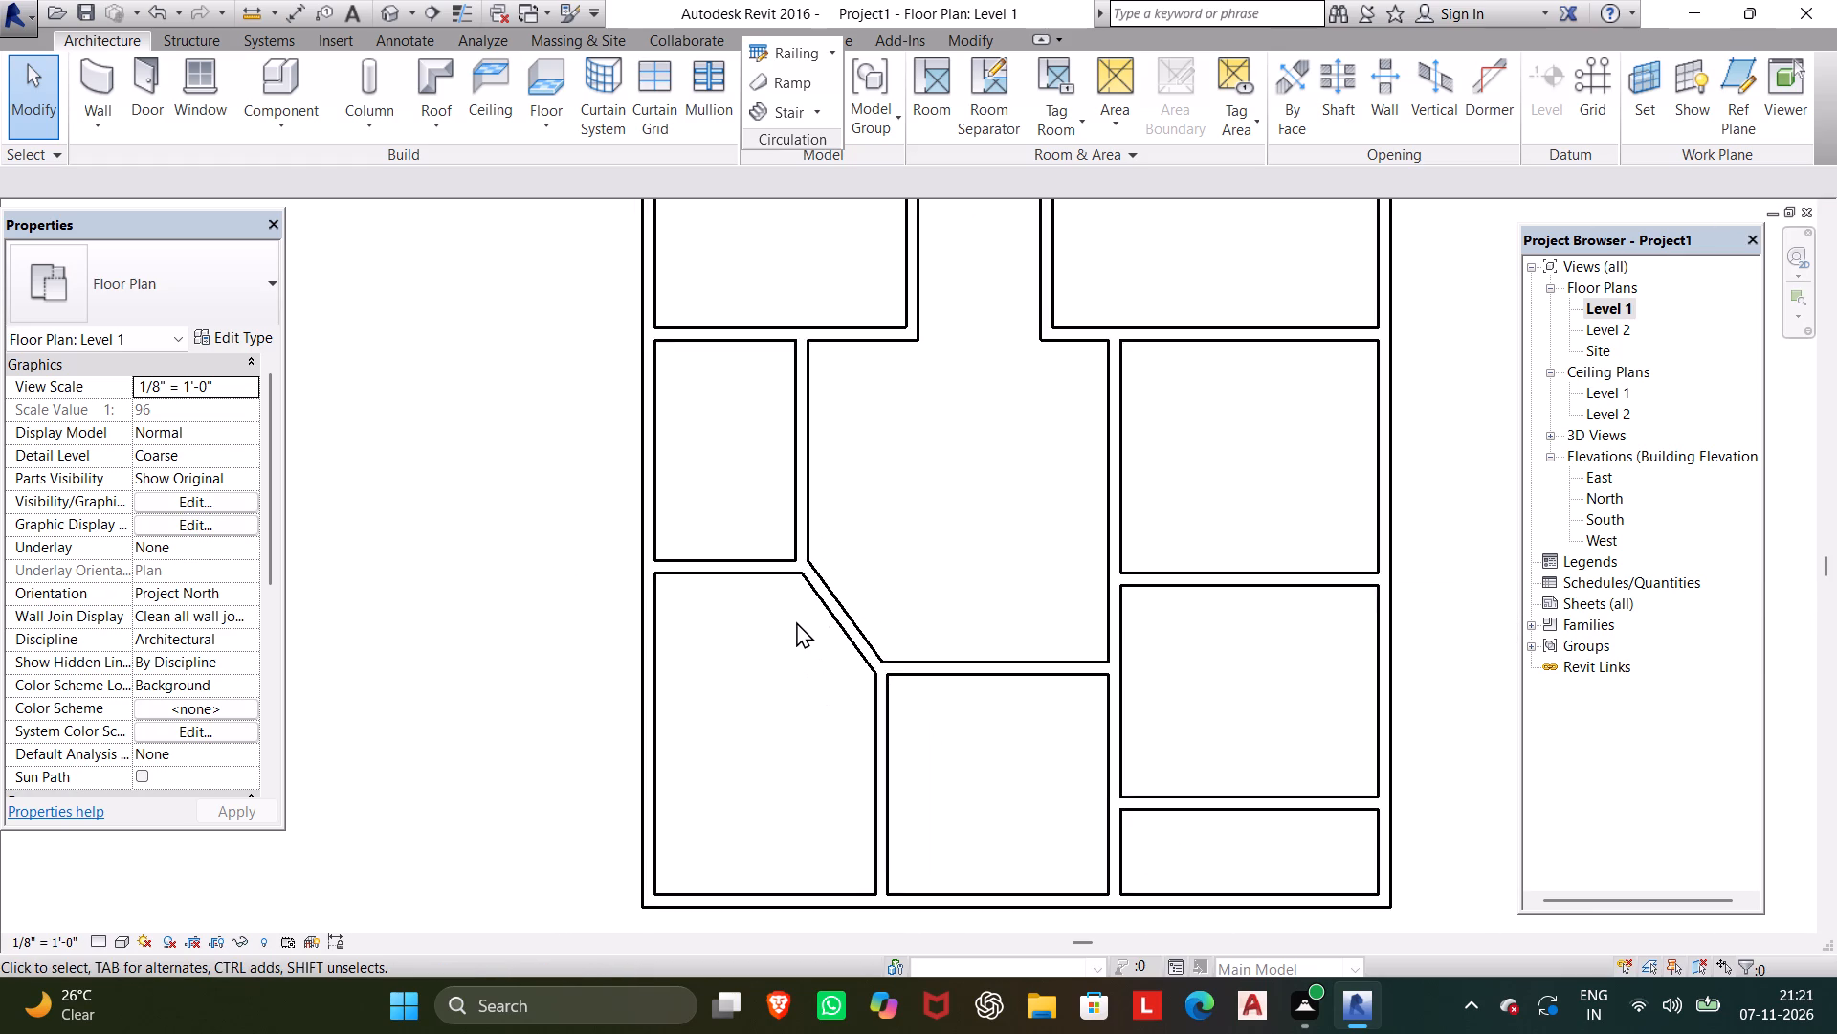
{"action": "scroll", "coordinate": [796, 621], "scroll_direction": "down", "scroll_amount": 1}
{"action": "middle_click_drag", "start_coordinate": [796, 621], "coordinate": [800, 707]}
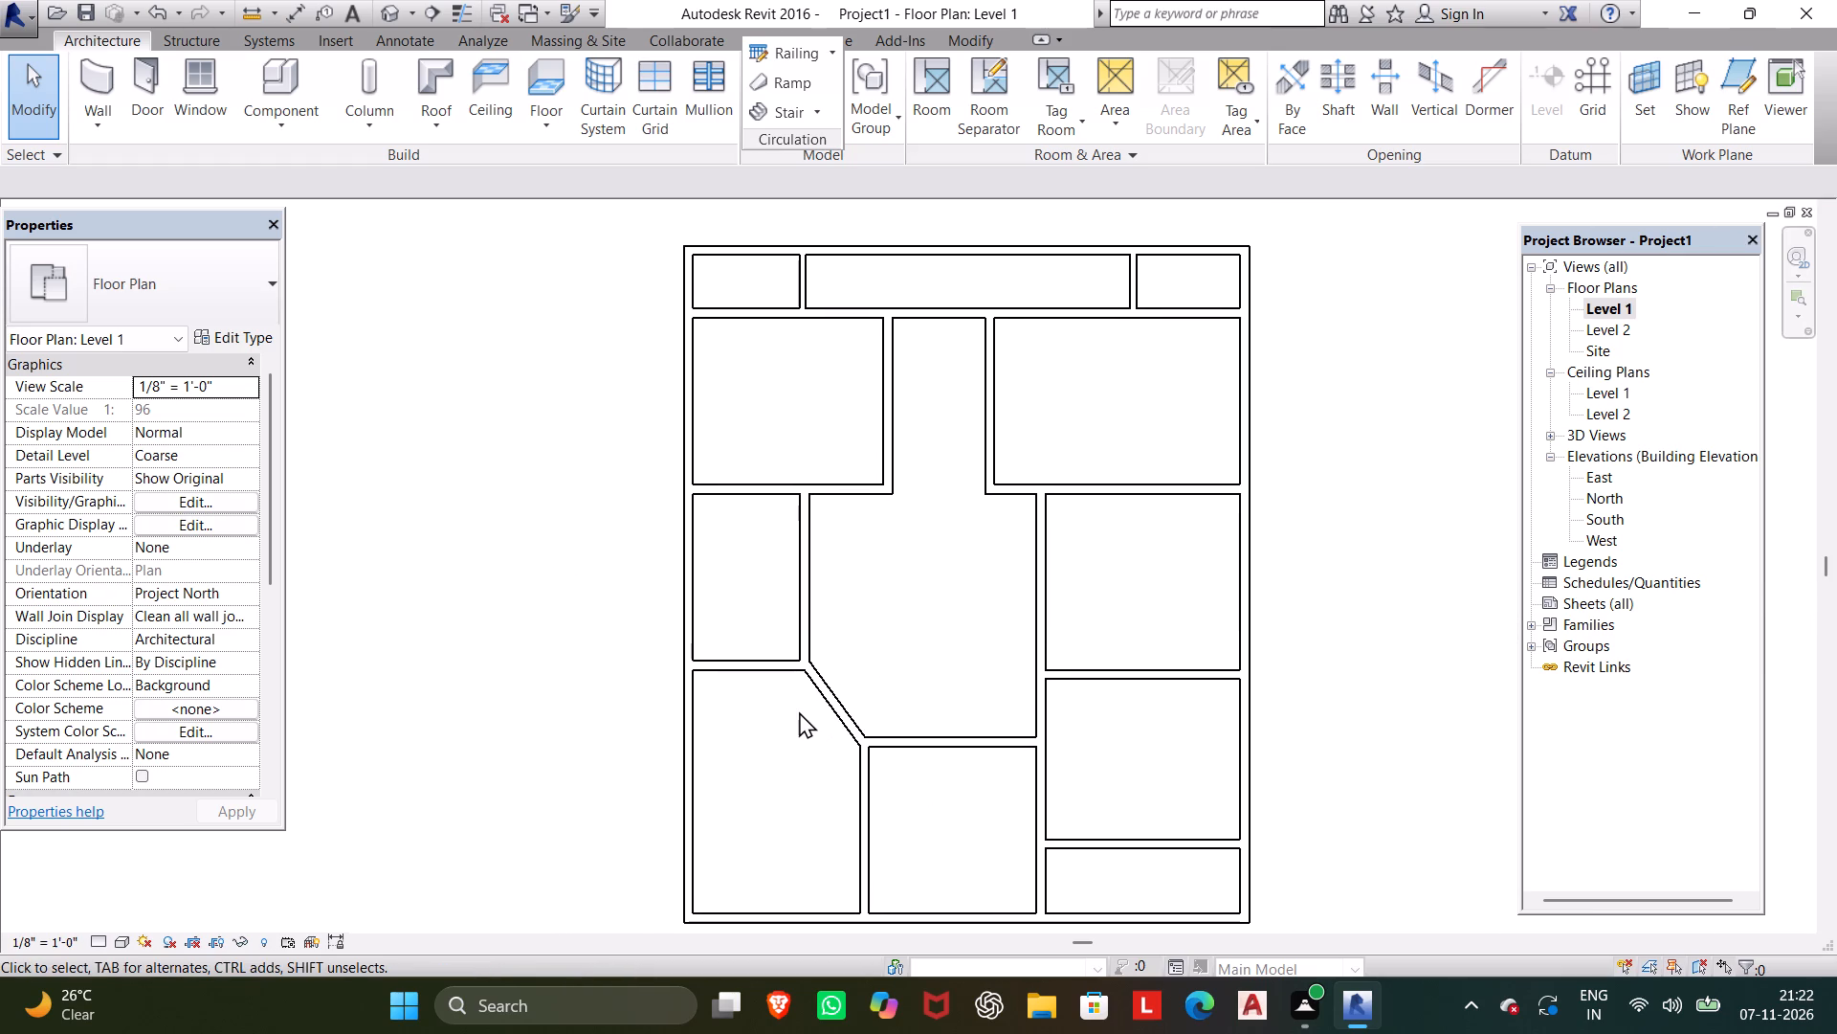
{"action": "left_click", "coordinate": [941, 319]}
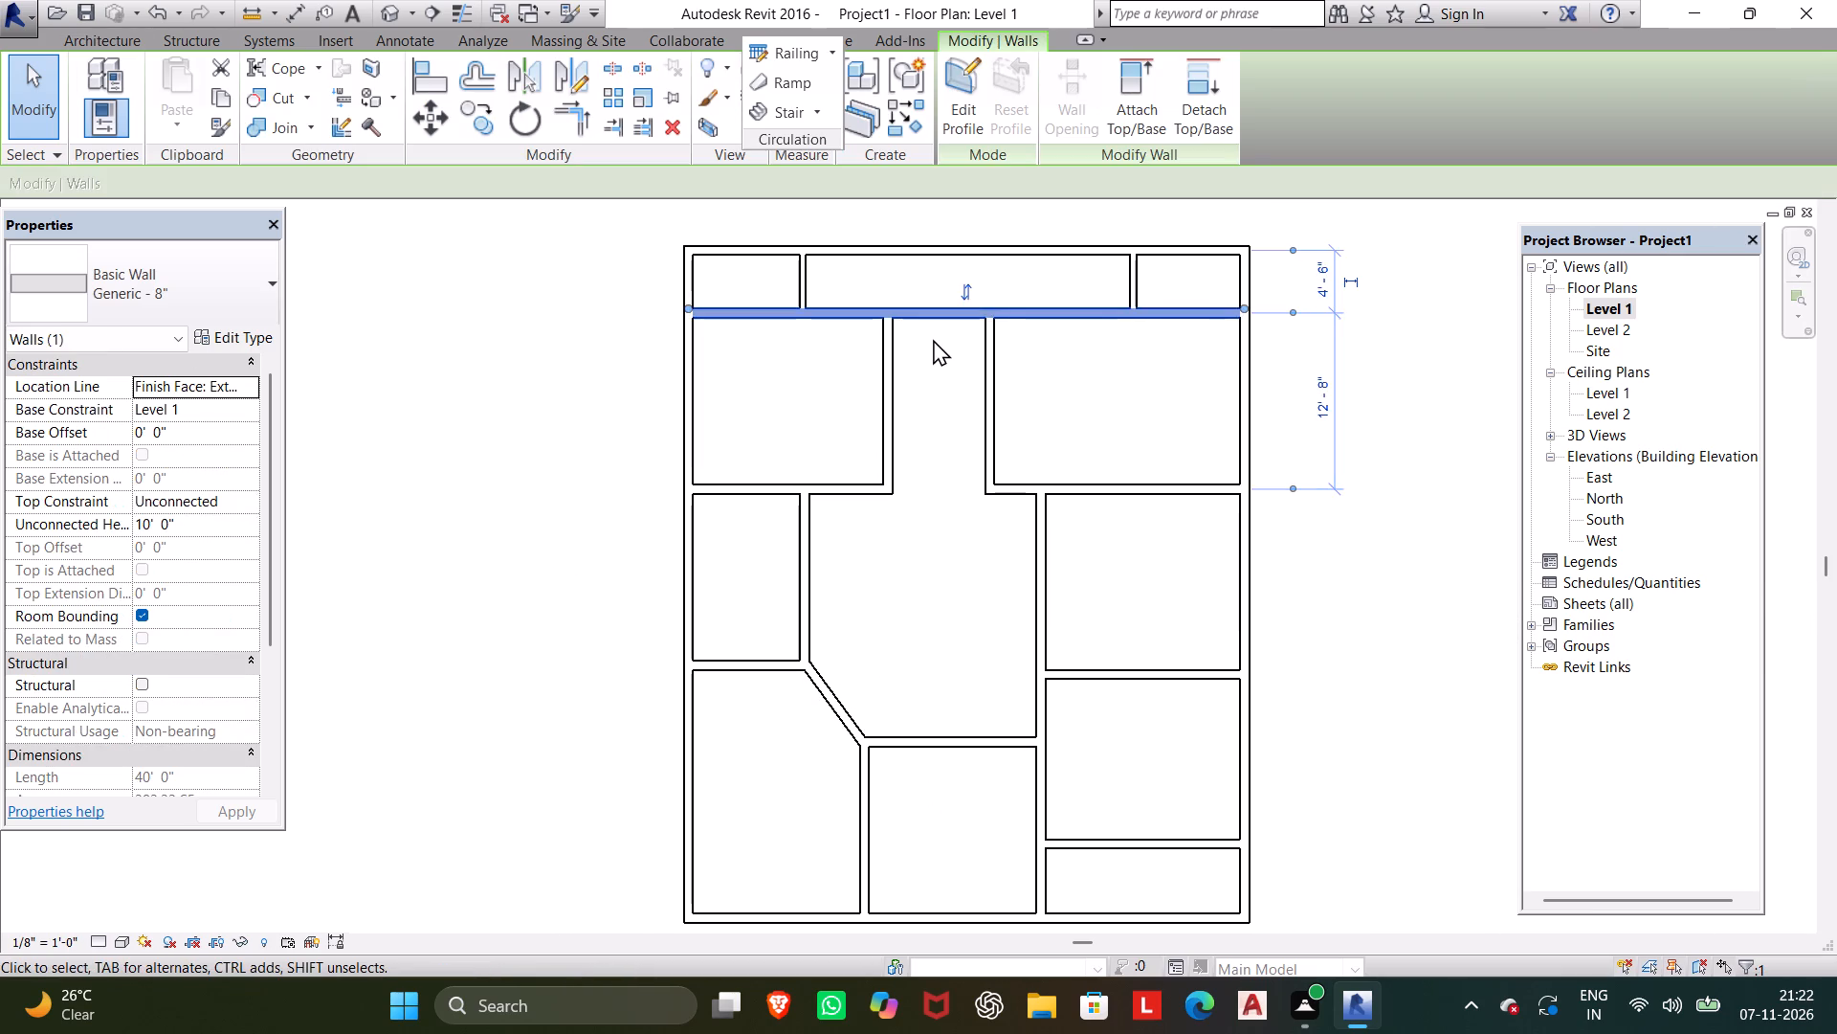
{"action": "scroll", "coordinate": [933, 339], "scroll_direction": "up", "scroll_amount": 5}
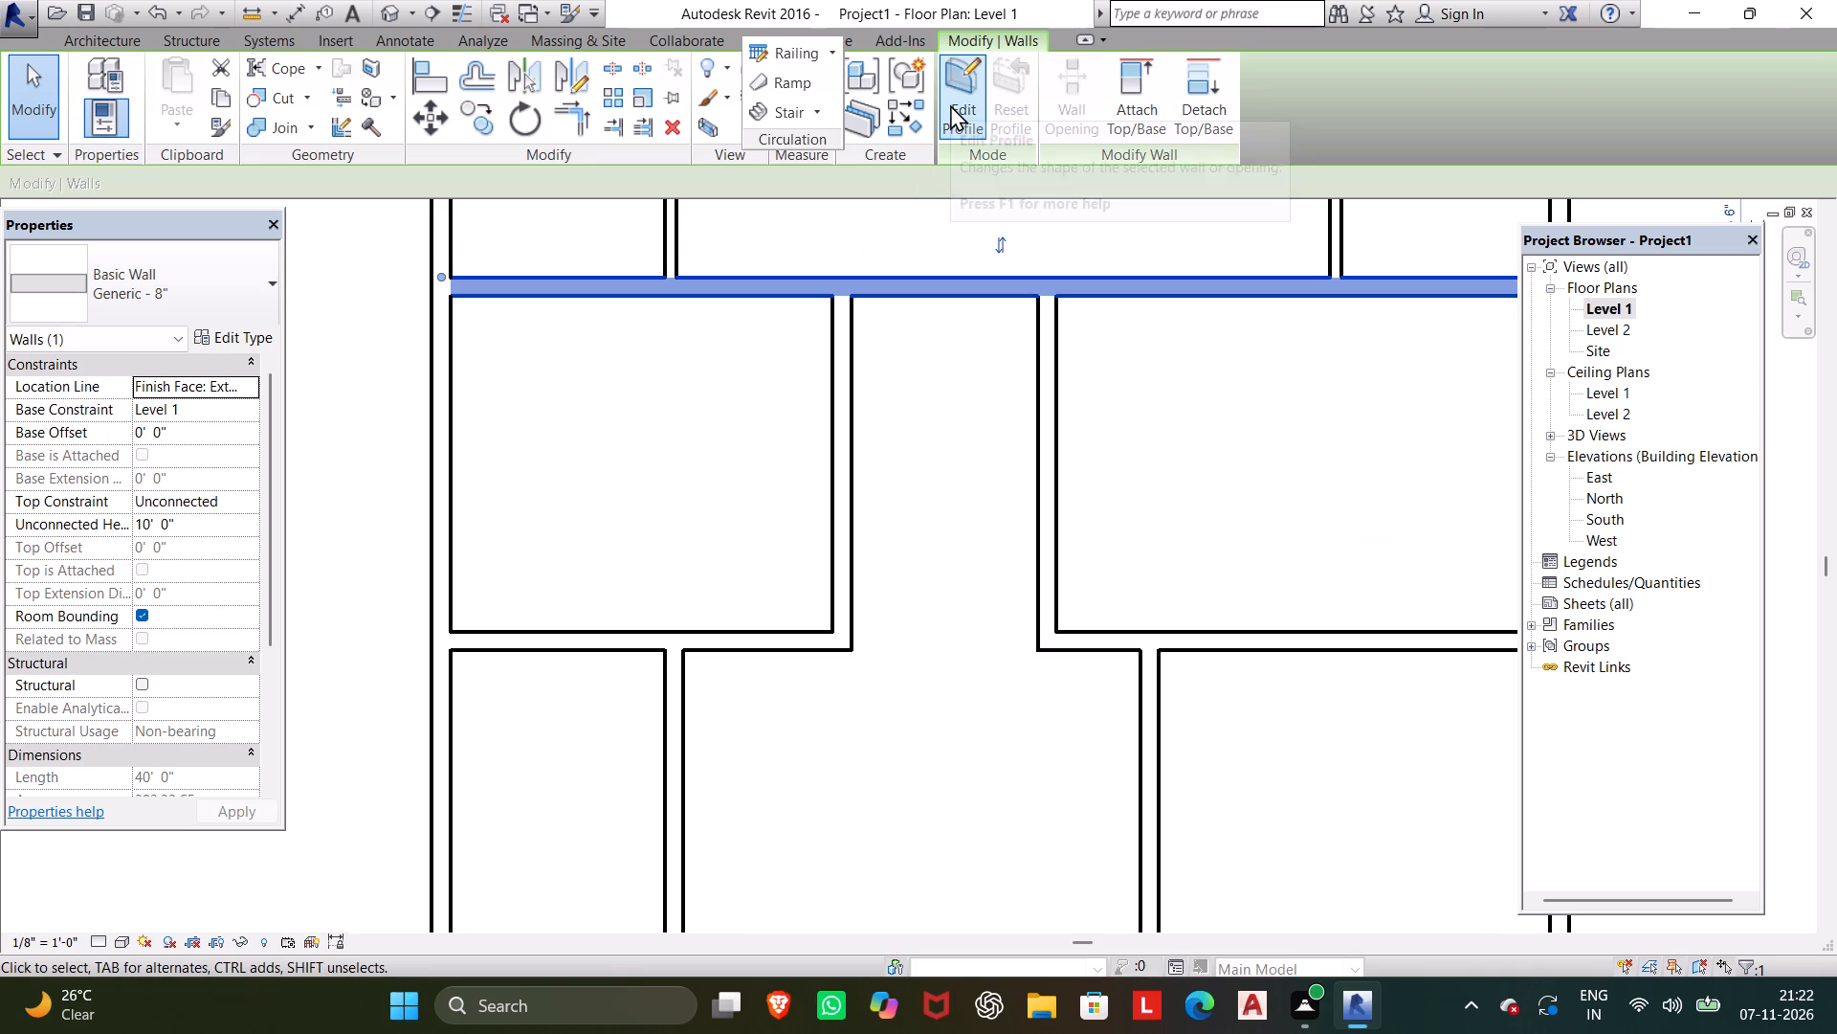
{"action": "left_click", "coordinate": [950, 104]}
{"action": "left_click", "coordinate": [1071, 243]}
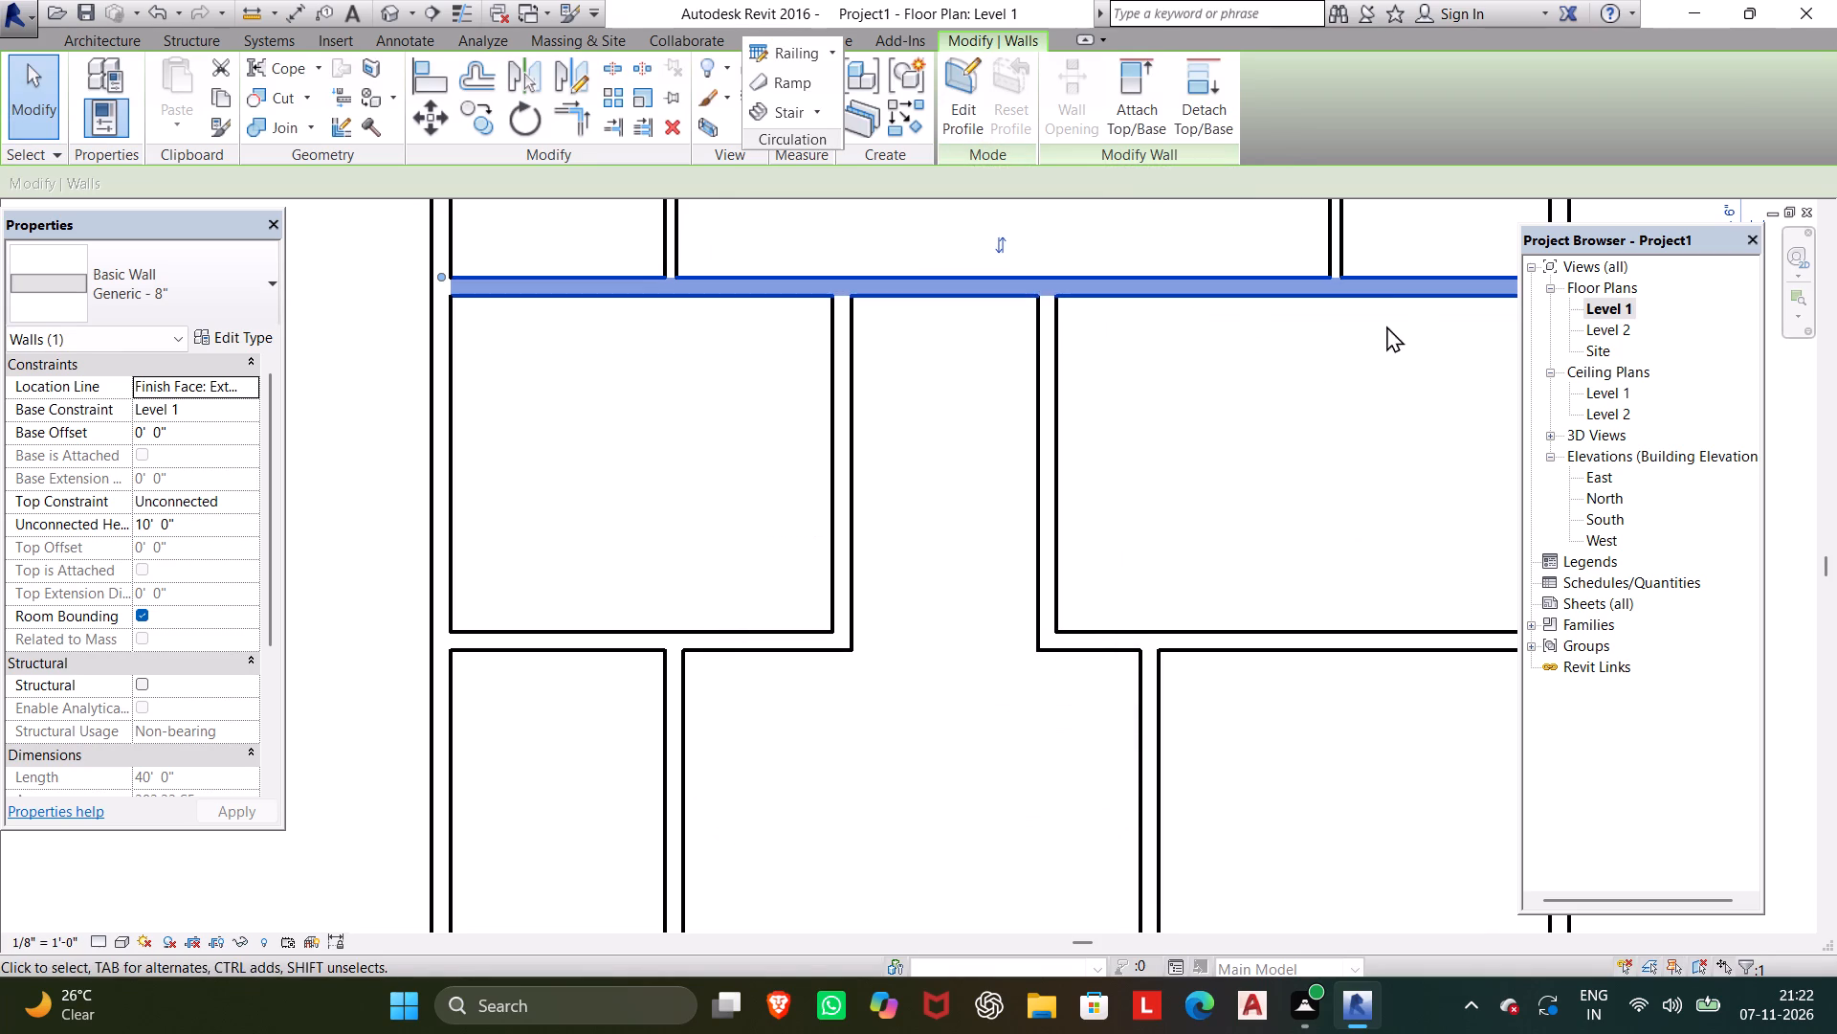
Switch to the 3D view and open the profile of the 40' cross wall south of the northern row of rooms for editing.
{"action": "left_click", "coordinate": [398, 0]}
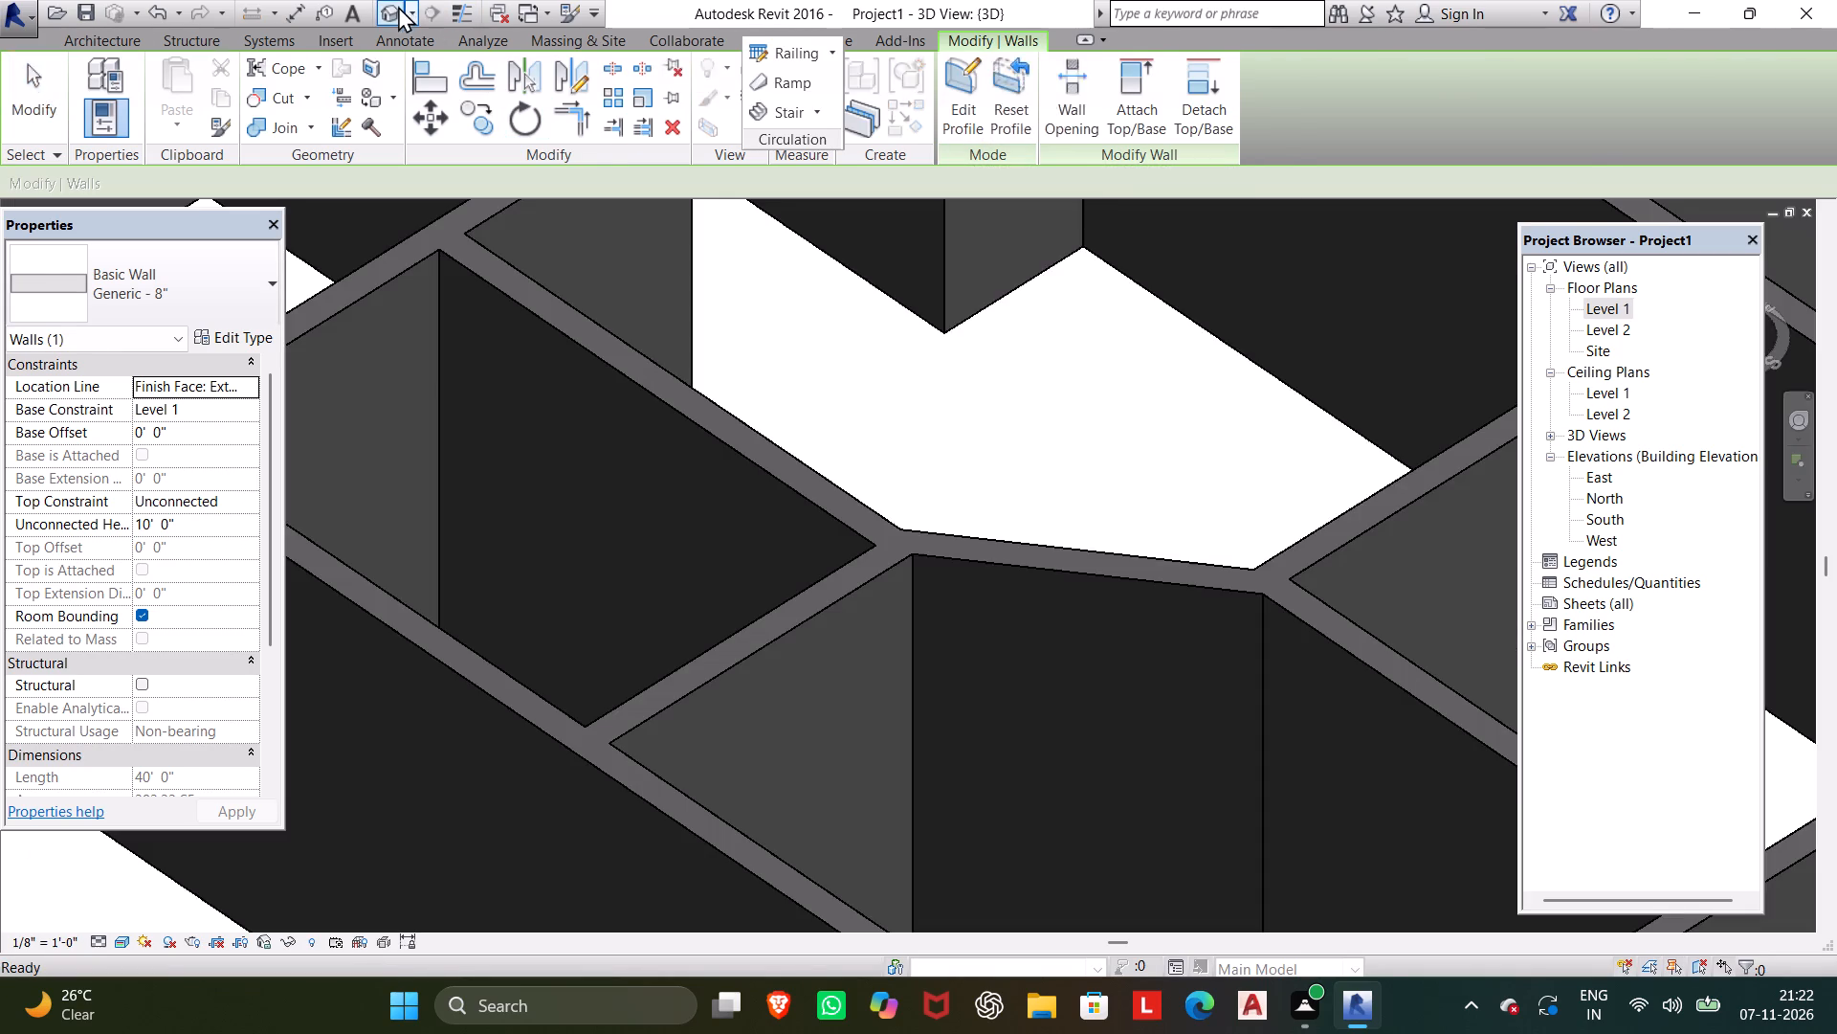
{"action": "scroll", "coordinate": [585, 232], "scroll_direction": "down", "scroll_amount": 7}
{"action": "middle_click_drag", "start_coordinate": [666, 293], "coordinate": [747, 586]}
{"action": "middle_click_drag", "start_coordinate": [740, 572], "coordinate": [631, 592], "text": "shift"}
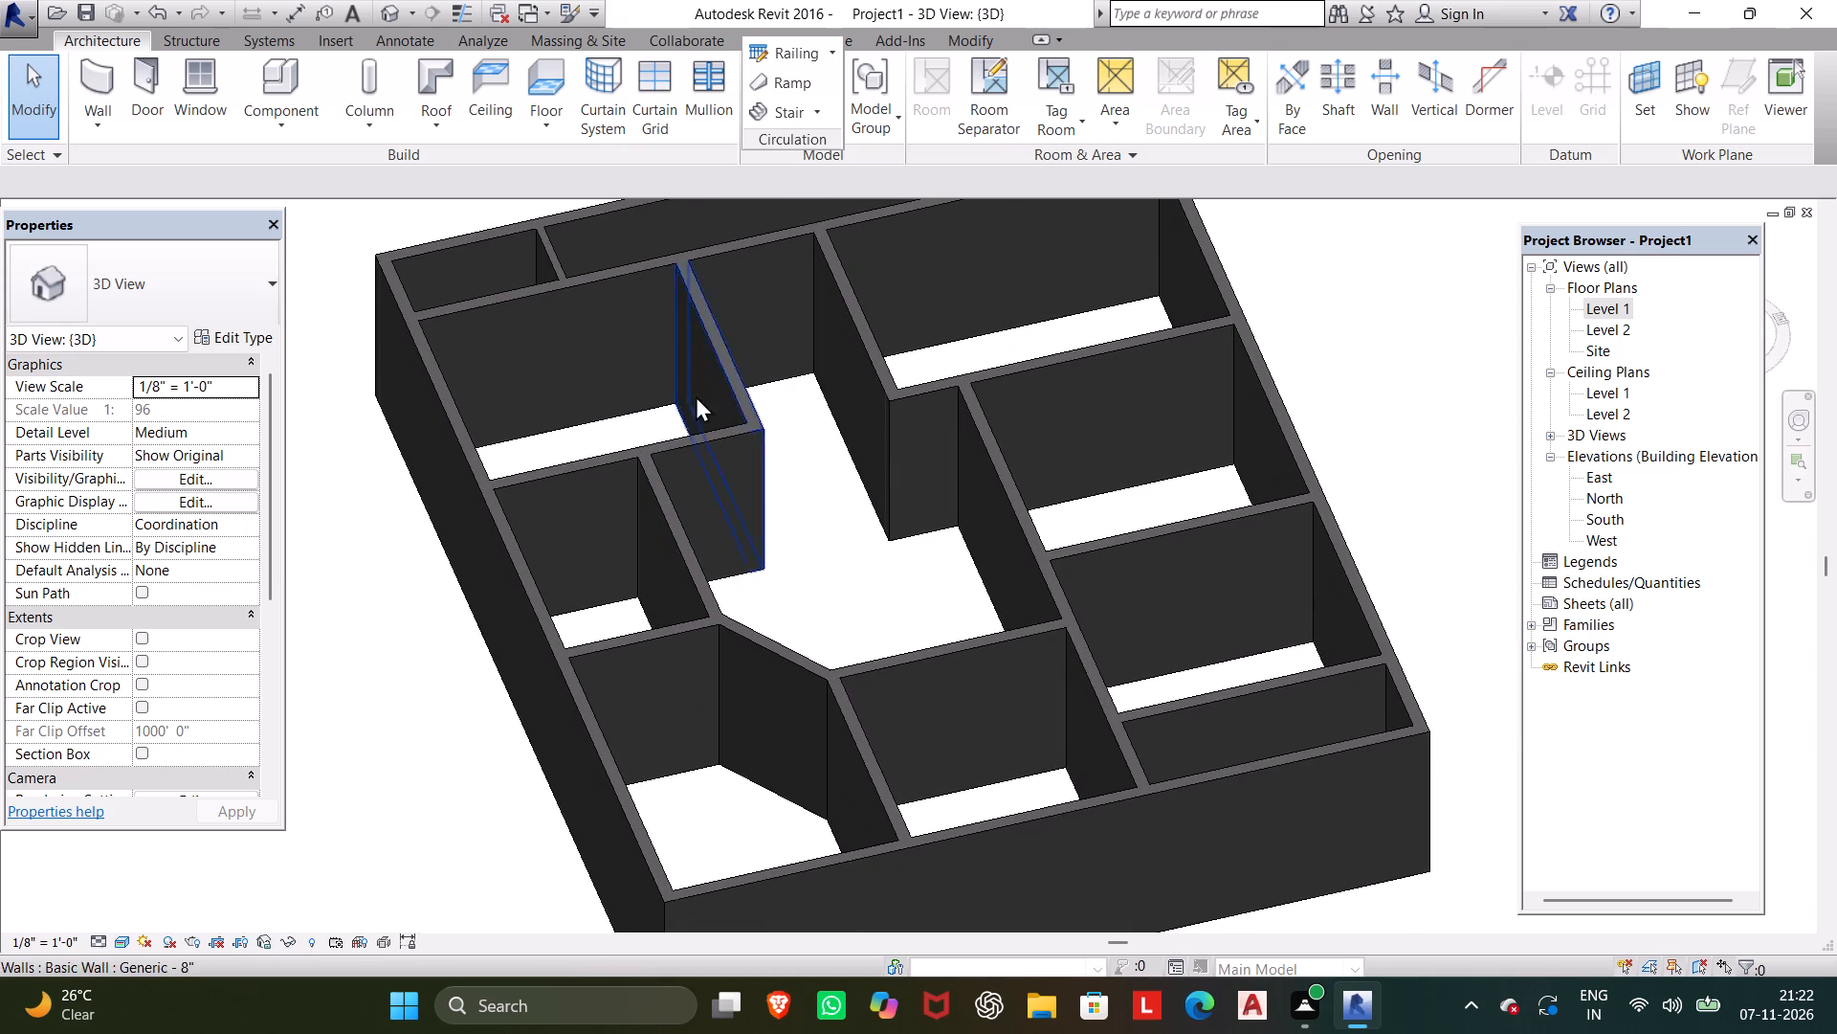
{"action": "middle_click_drag", "start_coordinate": [749, 411], "coordinate": [697, 454]}
{"action": "middle_click_drag", "start_coordinate": [757, 436], "coordinate": [826, 699]}
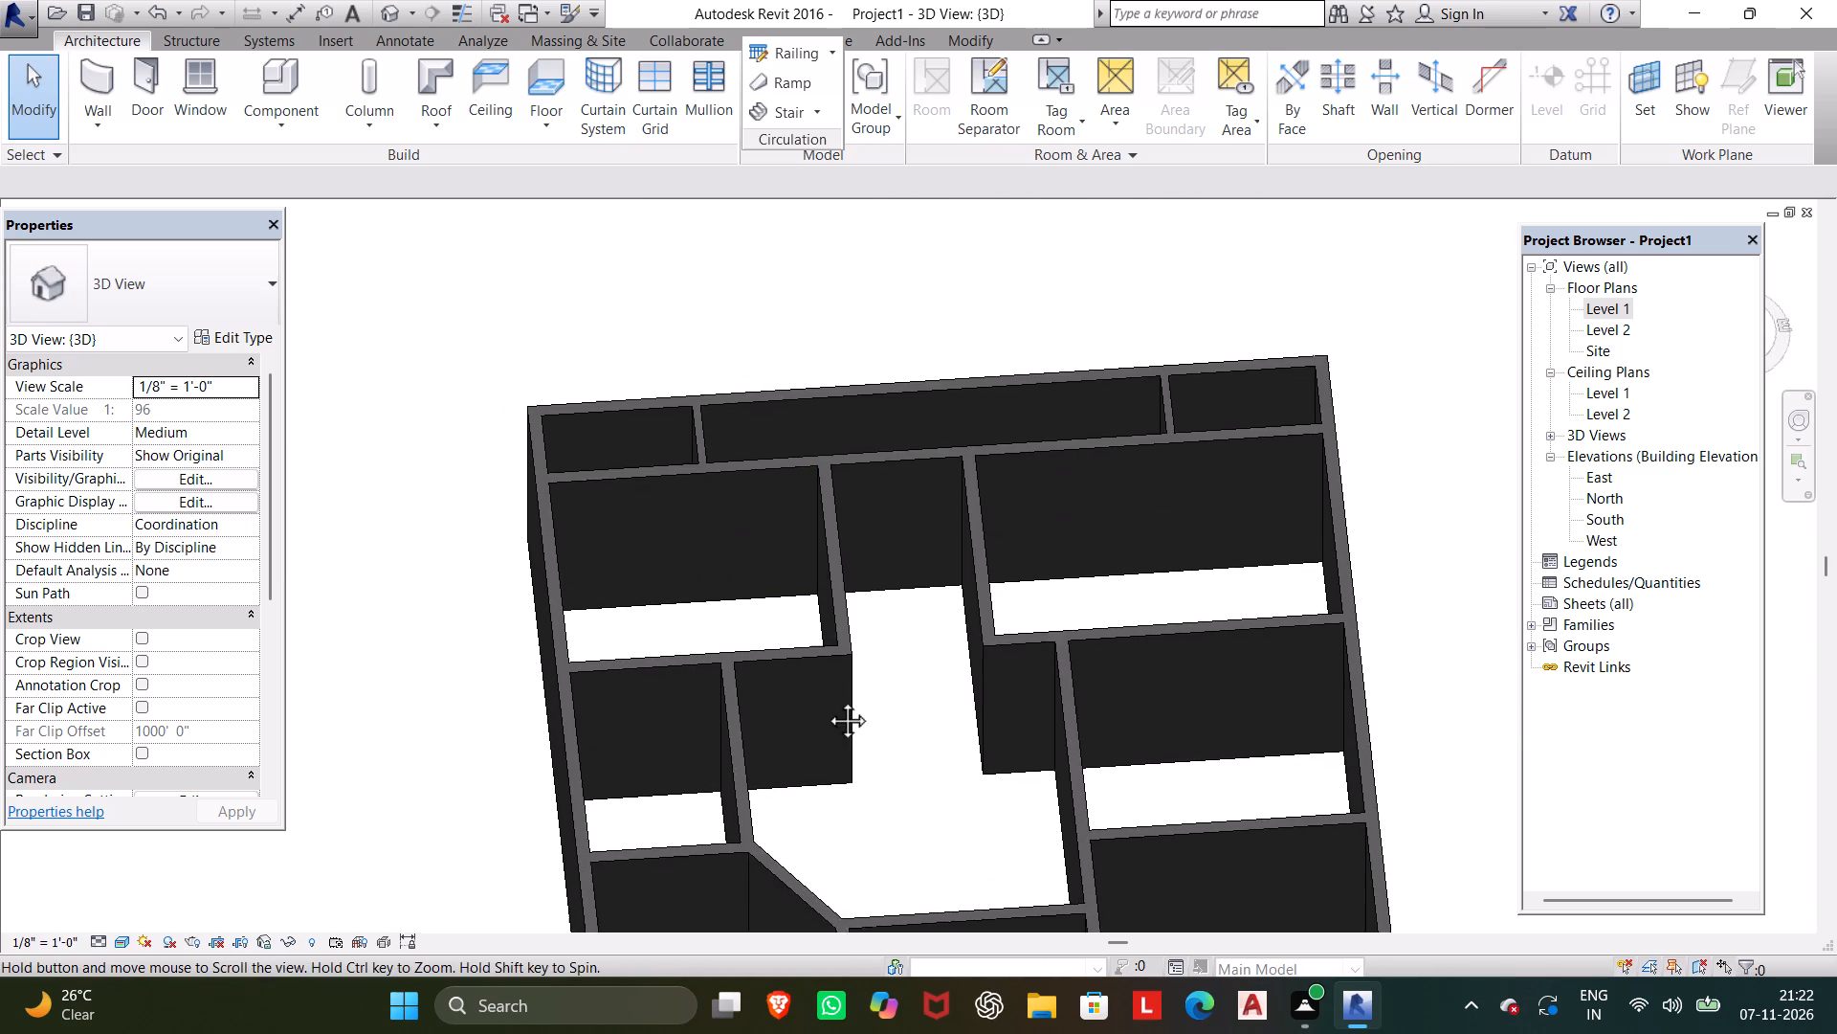
{"action": "middle_click_drag", "start_coordinate": [826, 699], "coordinate": [811, 581]}
{"action": "left_click", "coordinate": [946, 504]}
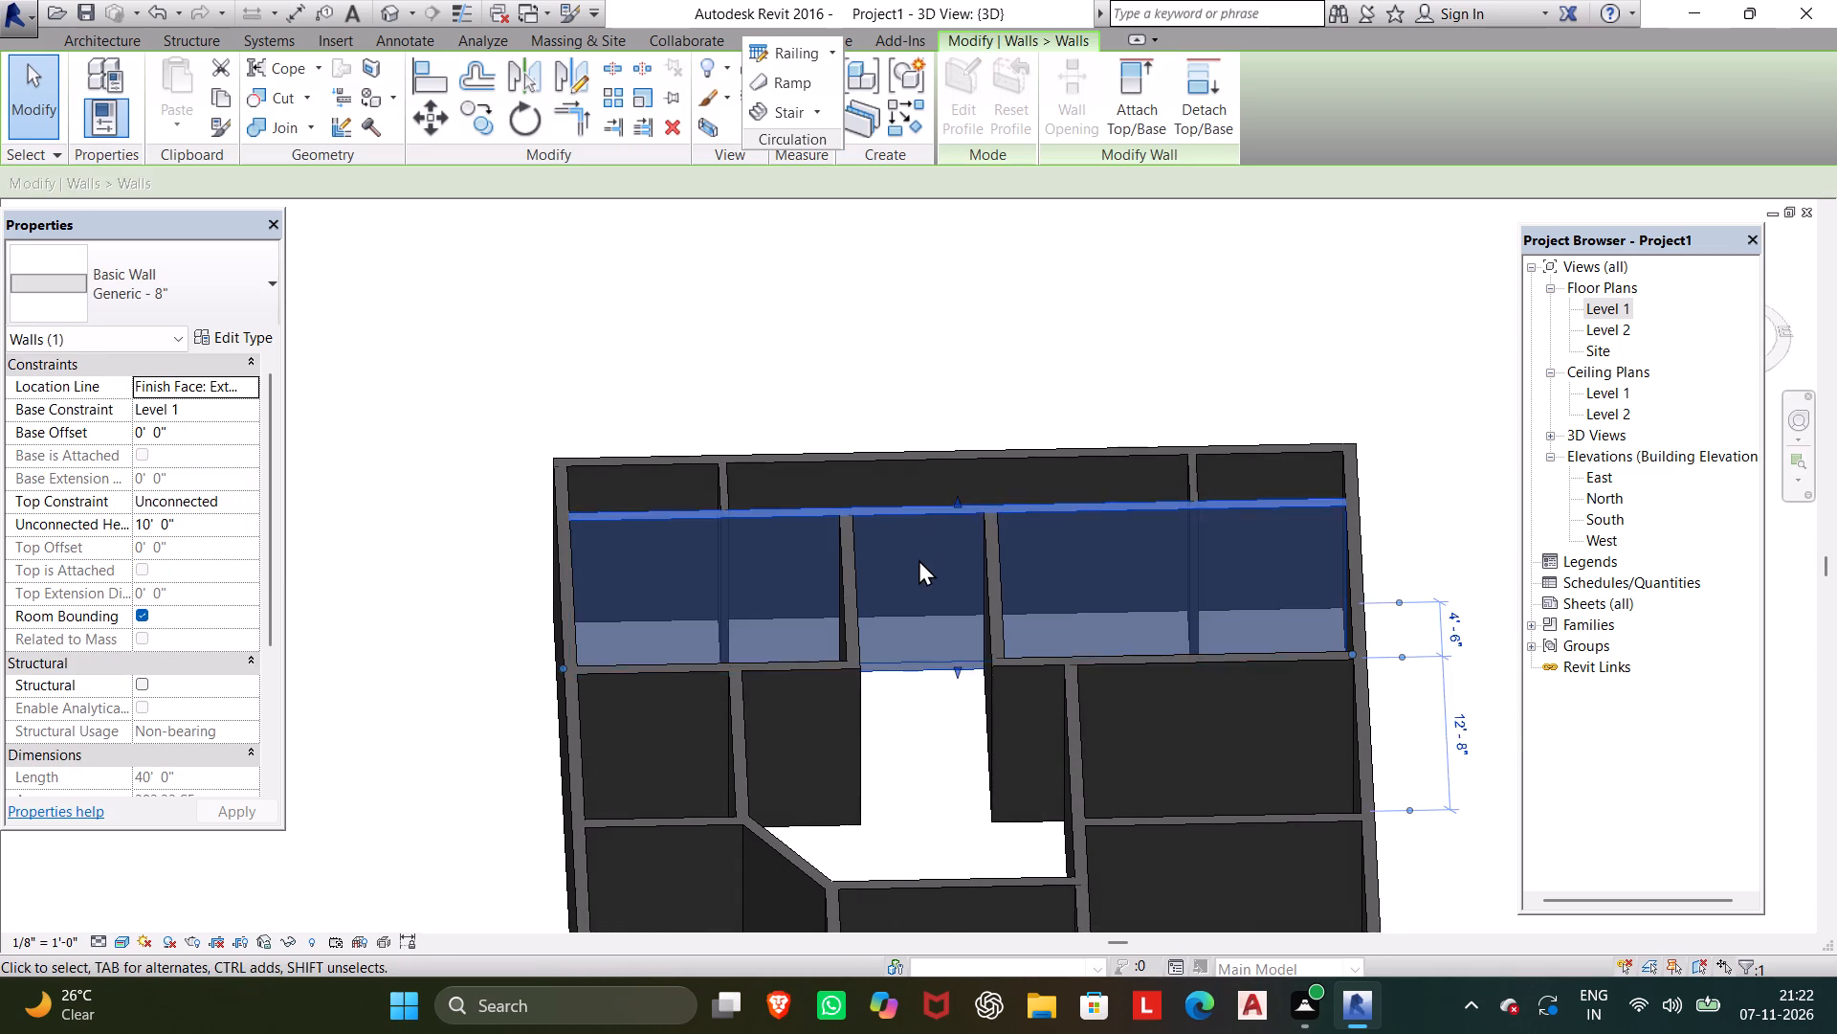
{"action": "scroll", "coordinate": [918, 562], "scroll_direction": "up", "scroll_amount": 6}
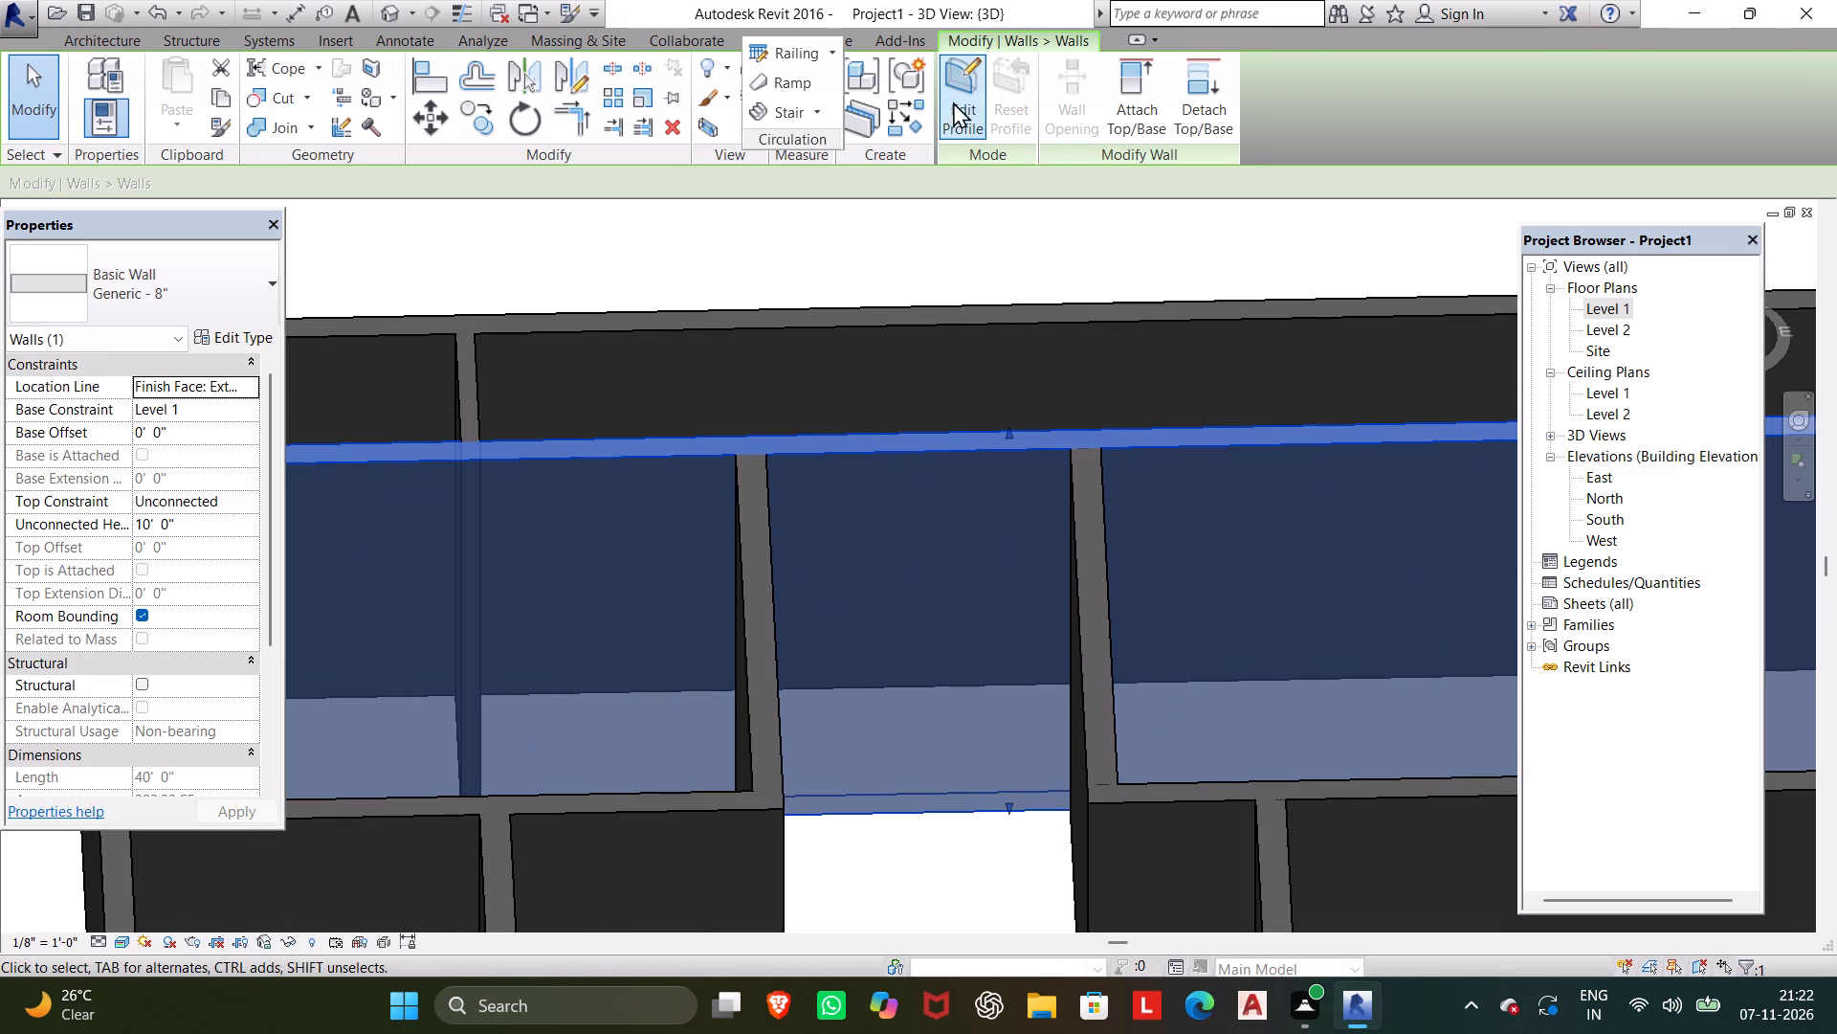
{"action": "left_click", "coordinate": [983, 96]}
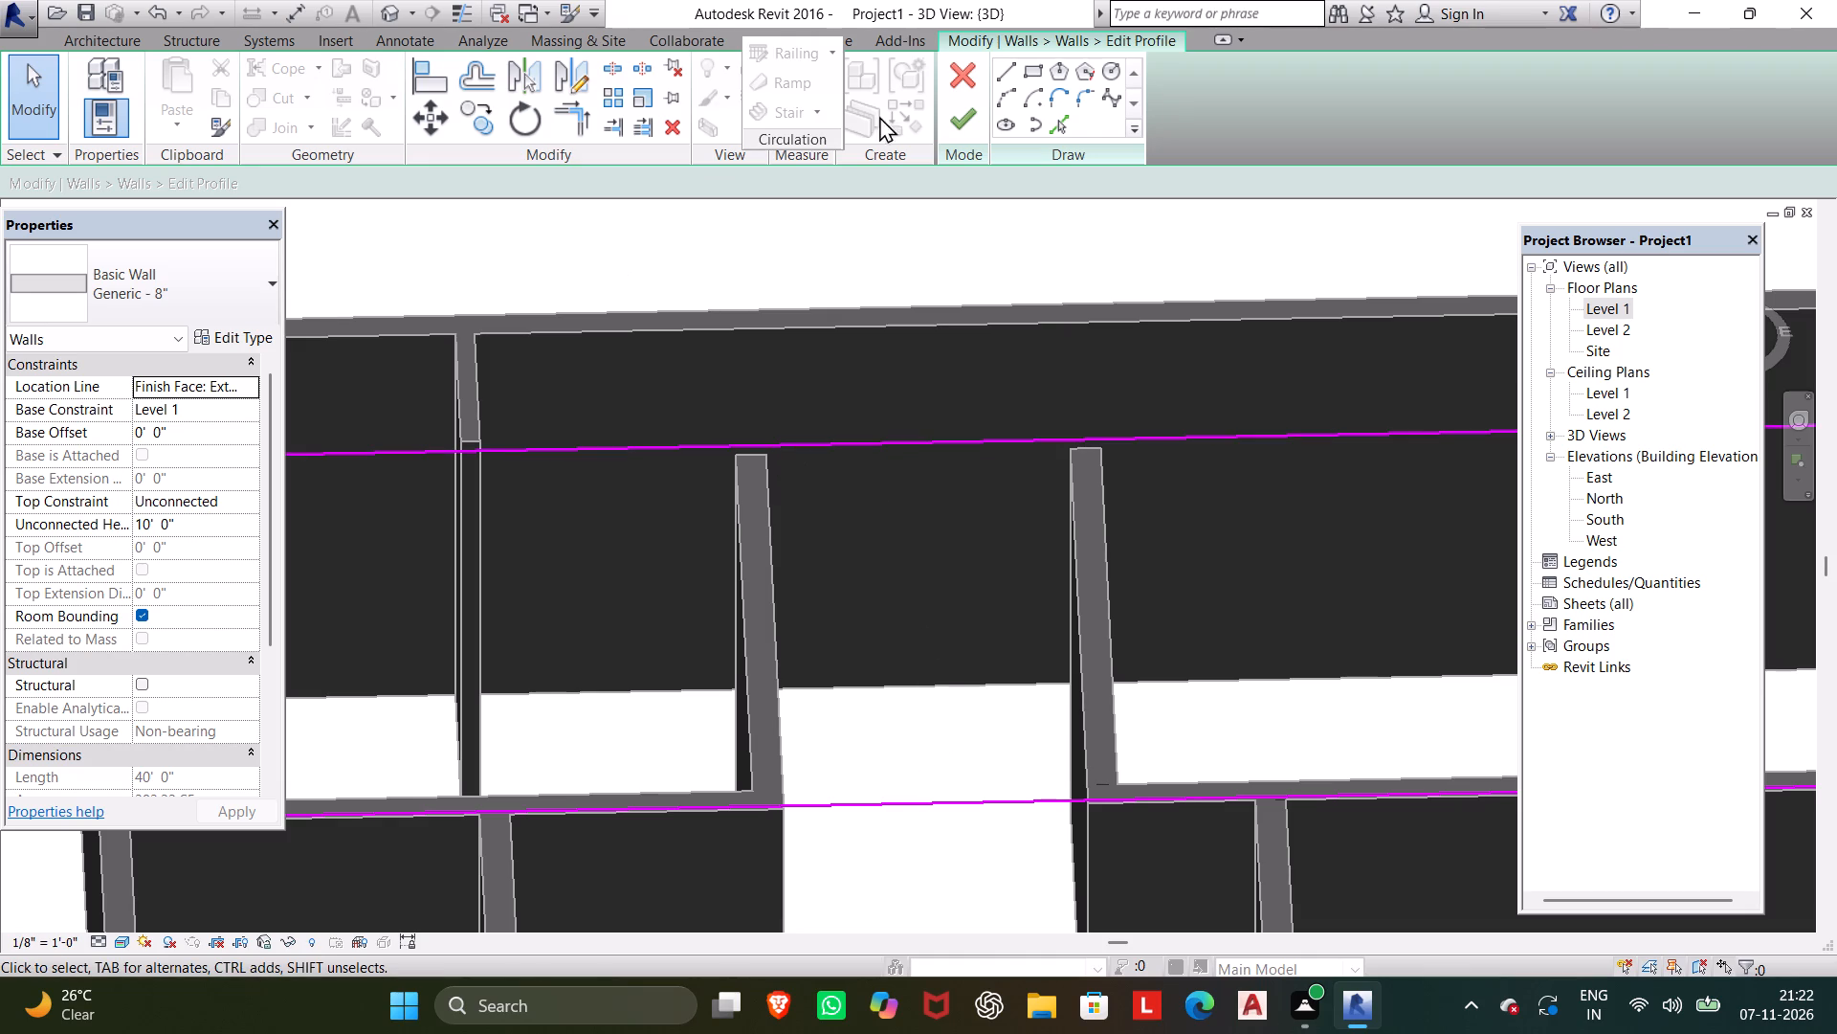
Sketch two vertical lines between the profile's top and bottom edges, along the passage-side faces of the two walls flanking the central passage.
{"action": "left_click", "coordinate": [997, 68]}
{"action": "scroll", "coordinate": [850, 539], "scroll_direction": "up", "scroll_amount": 4}
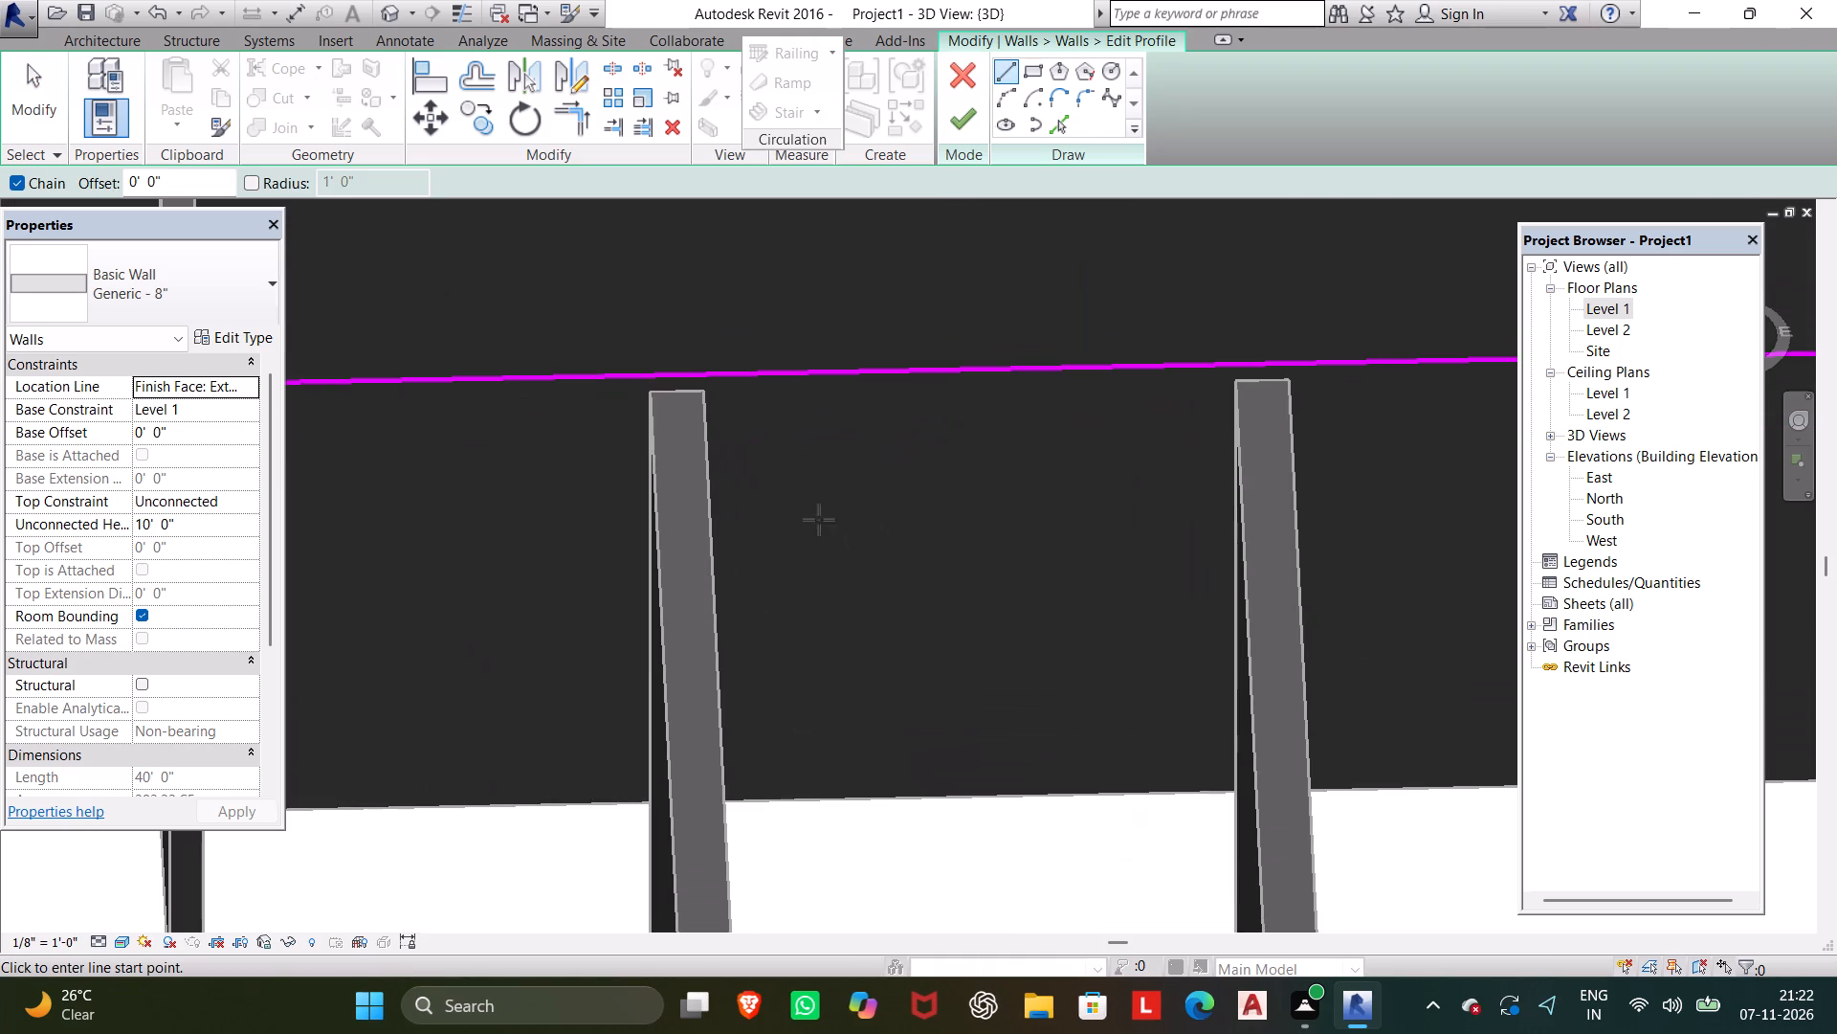
{"action": "left_click", "coordinate": [707, 375]}
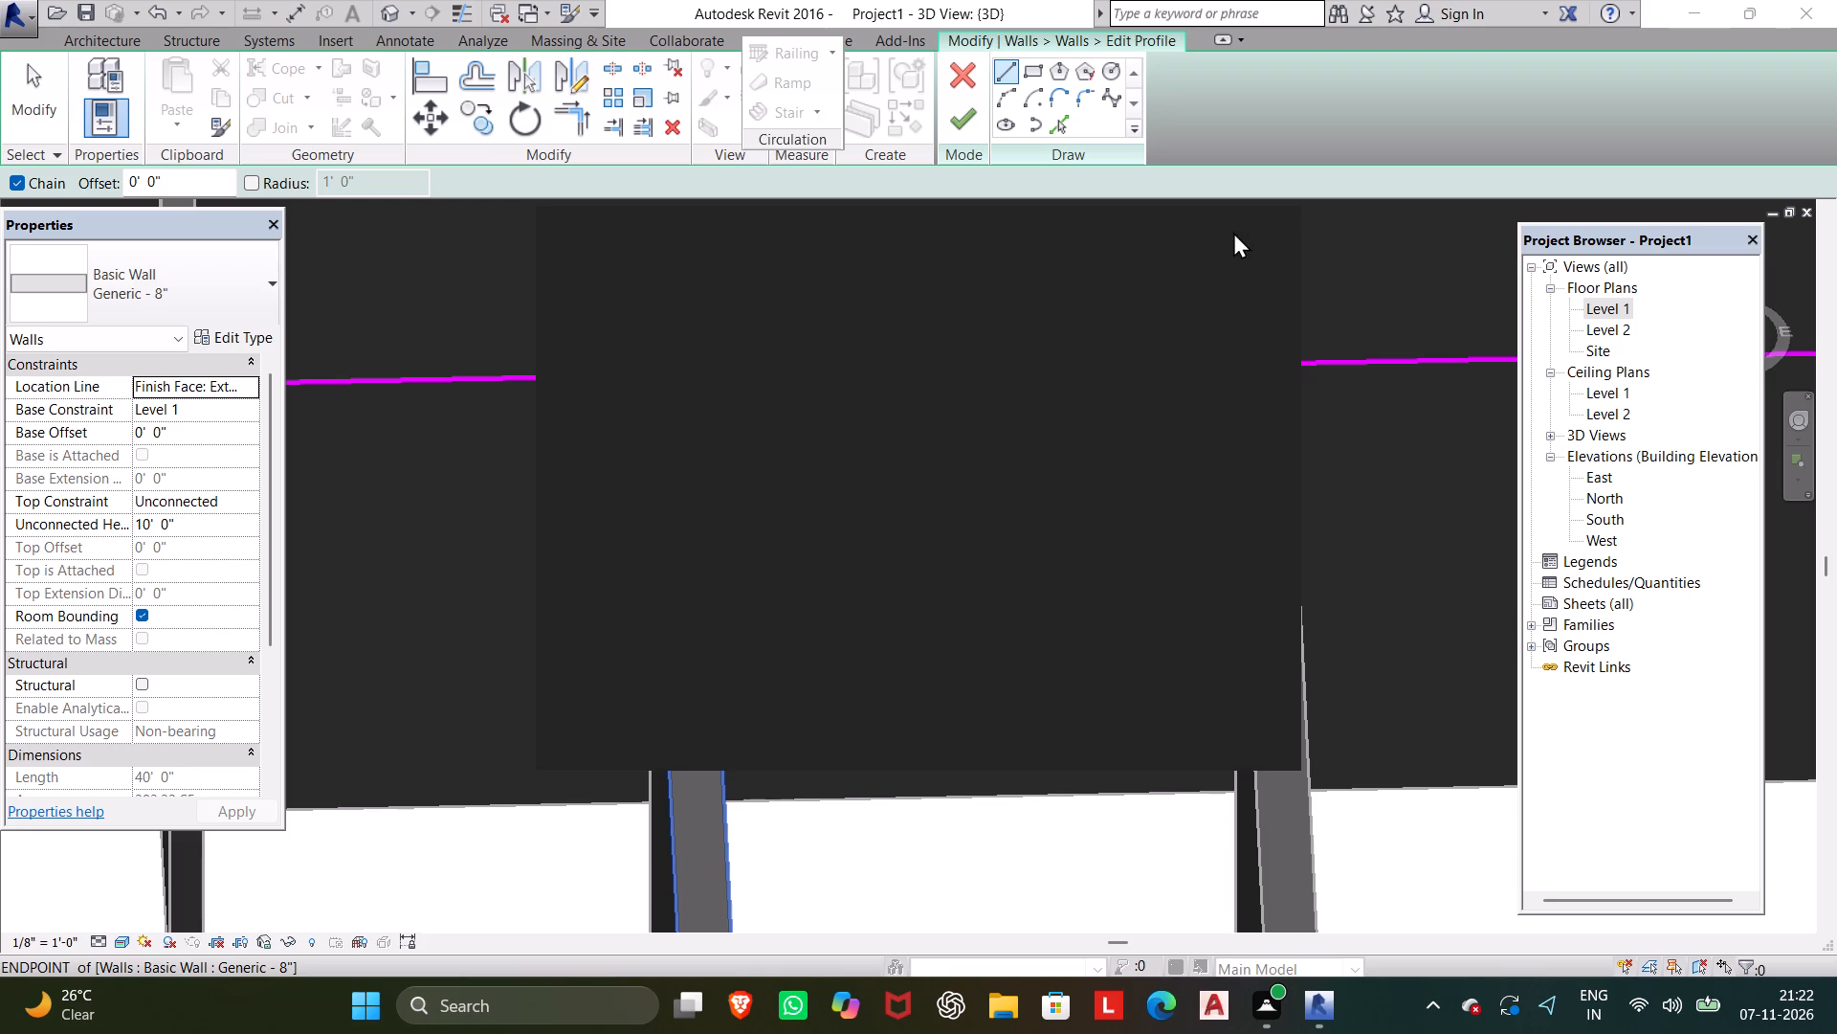
{"action": "left_click", "coordinate": [1257, 236]}
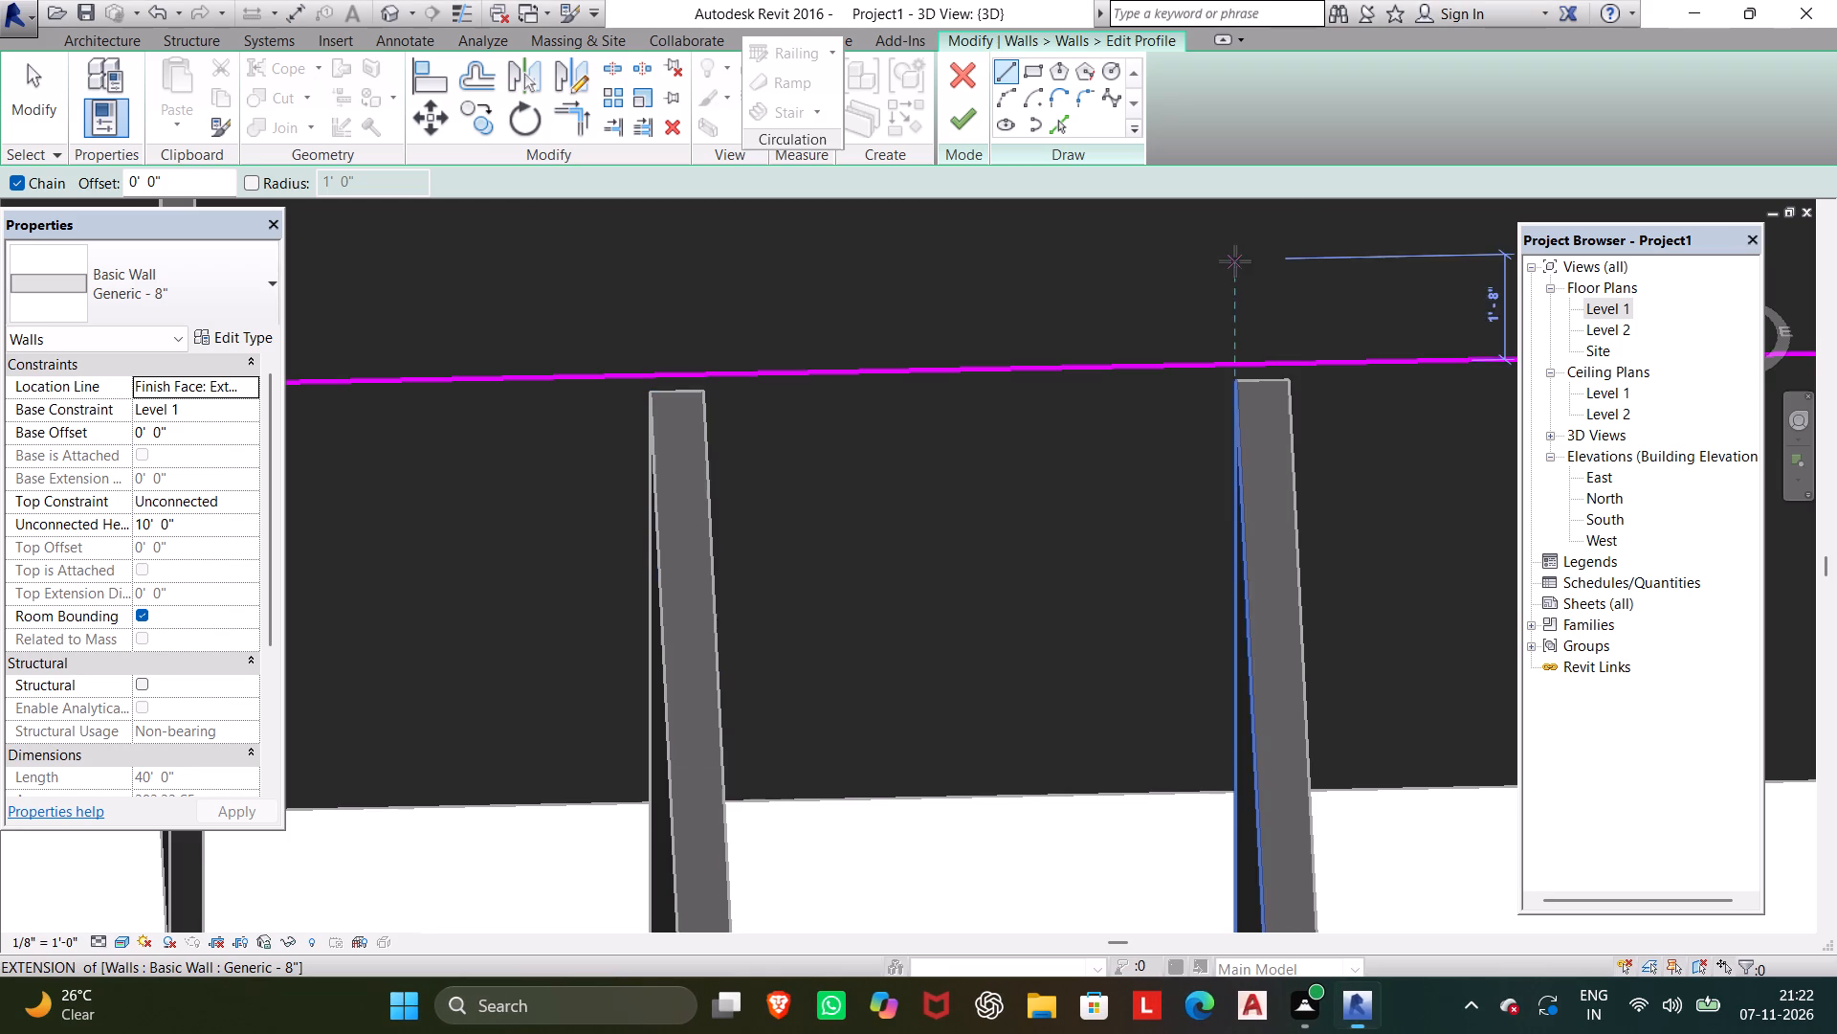
{"action": "left_click", "coordinate": [706, 375]}
{"action": "scroll", "coordinate": [721, 555], "scroll_direction": "down", "scroll_amount": 2}
{"action": "middle_click_drag", "start_coordinate": [721, 555], "coordinate": [704, 553]}
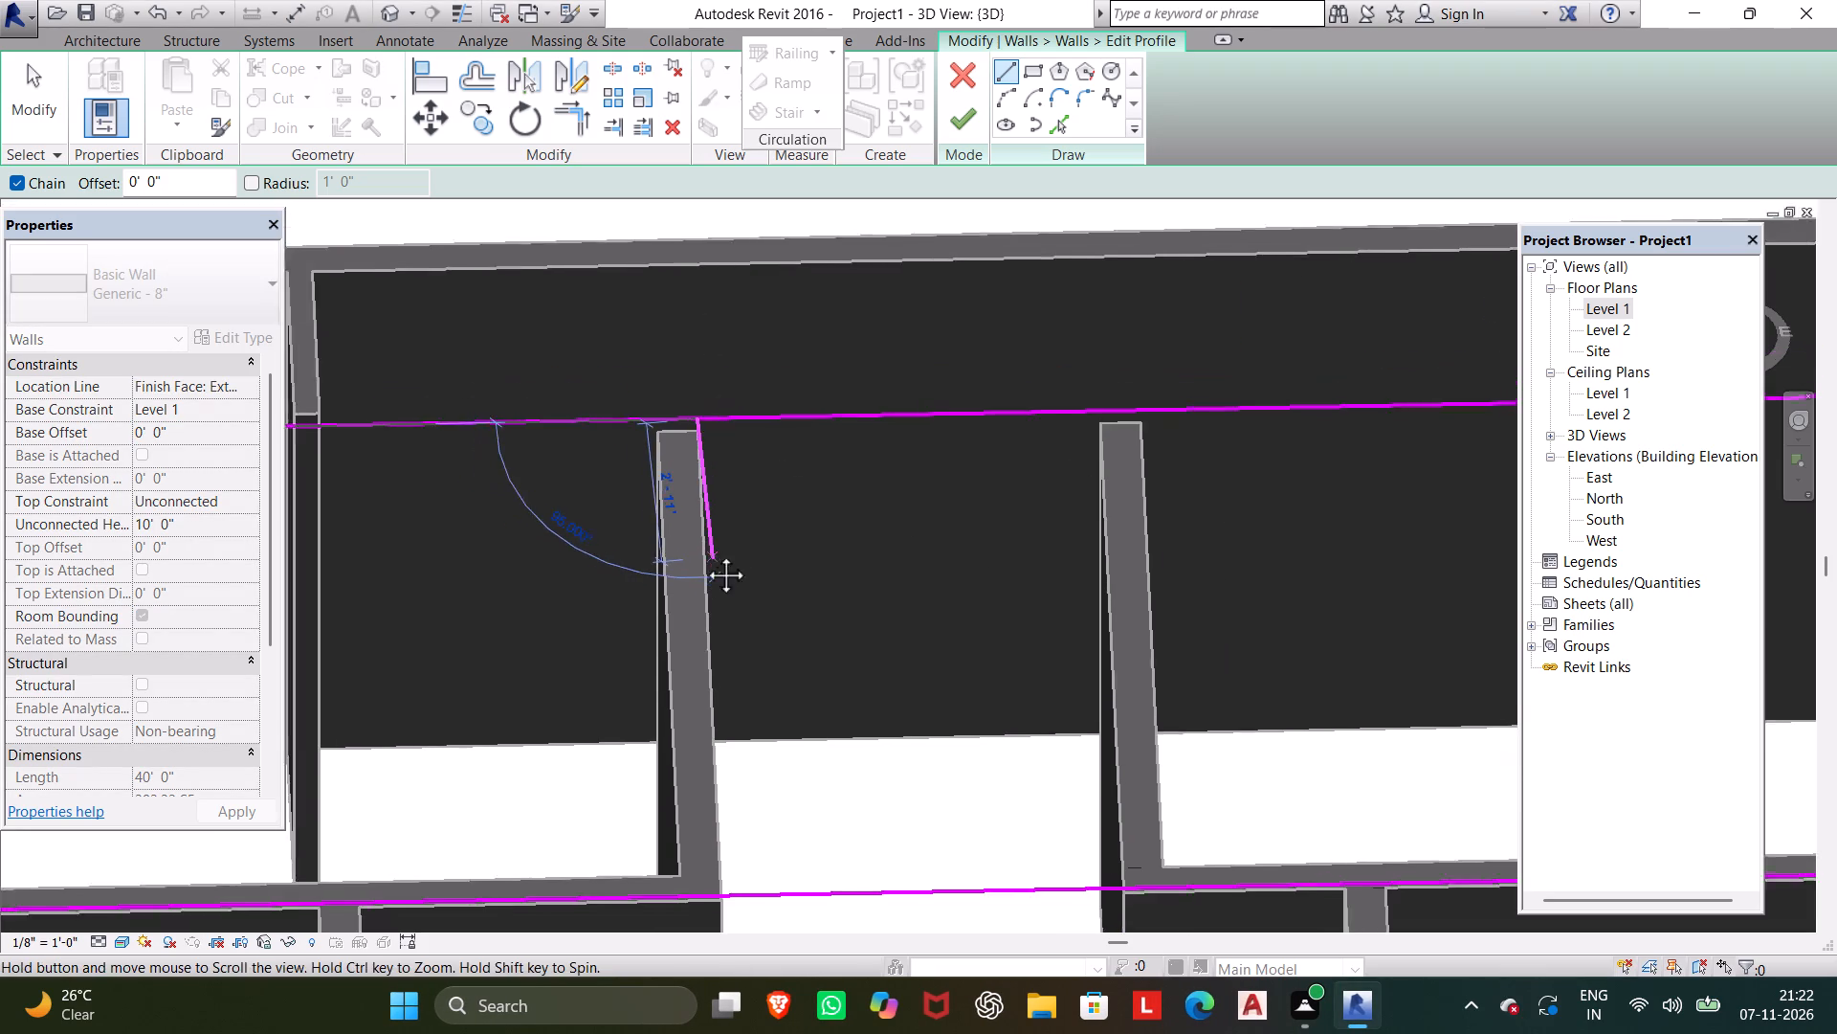
{"action": "middle_click_drag", "start_coordinate": [704, 553], "coordinate": [687, 346]}
{"action": "scroll", "coordinate": [693, 692], "scroll_direction": "up", "scroll_amount": 6}
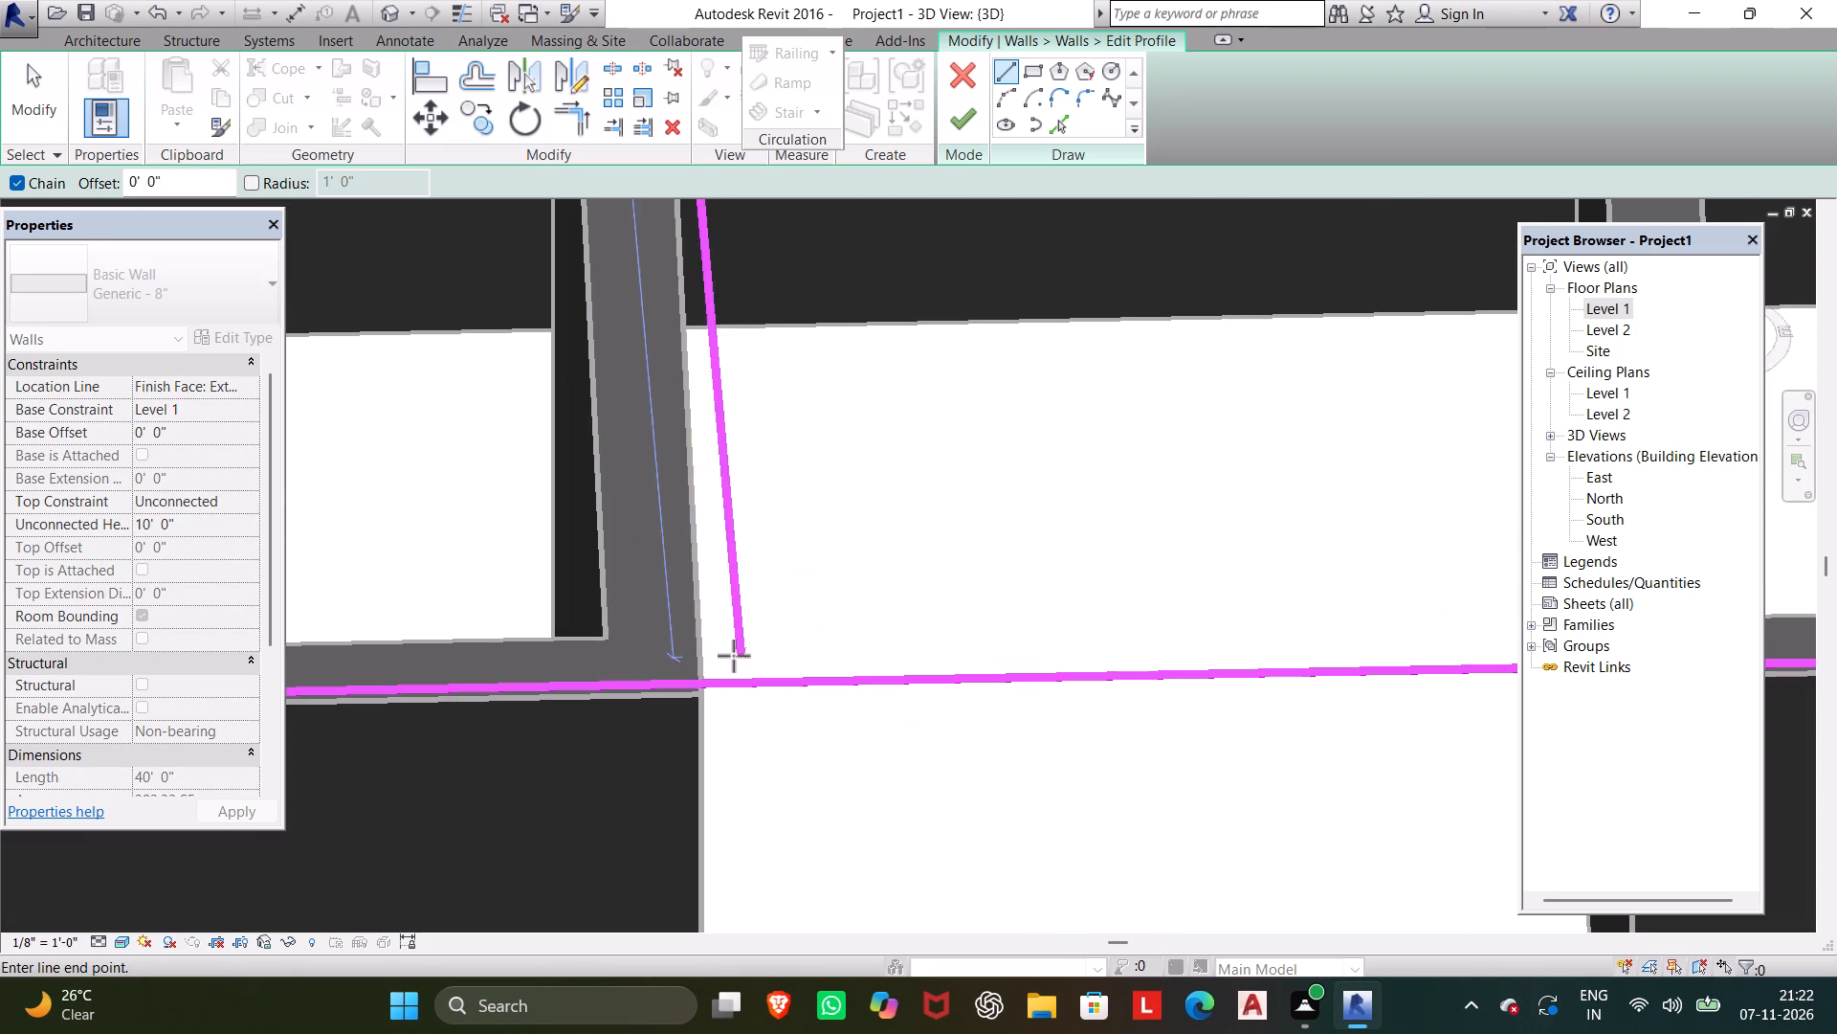
{"action": "left_click", "coordinate": [700, 679]}
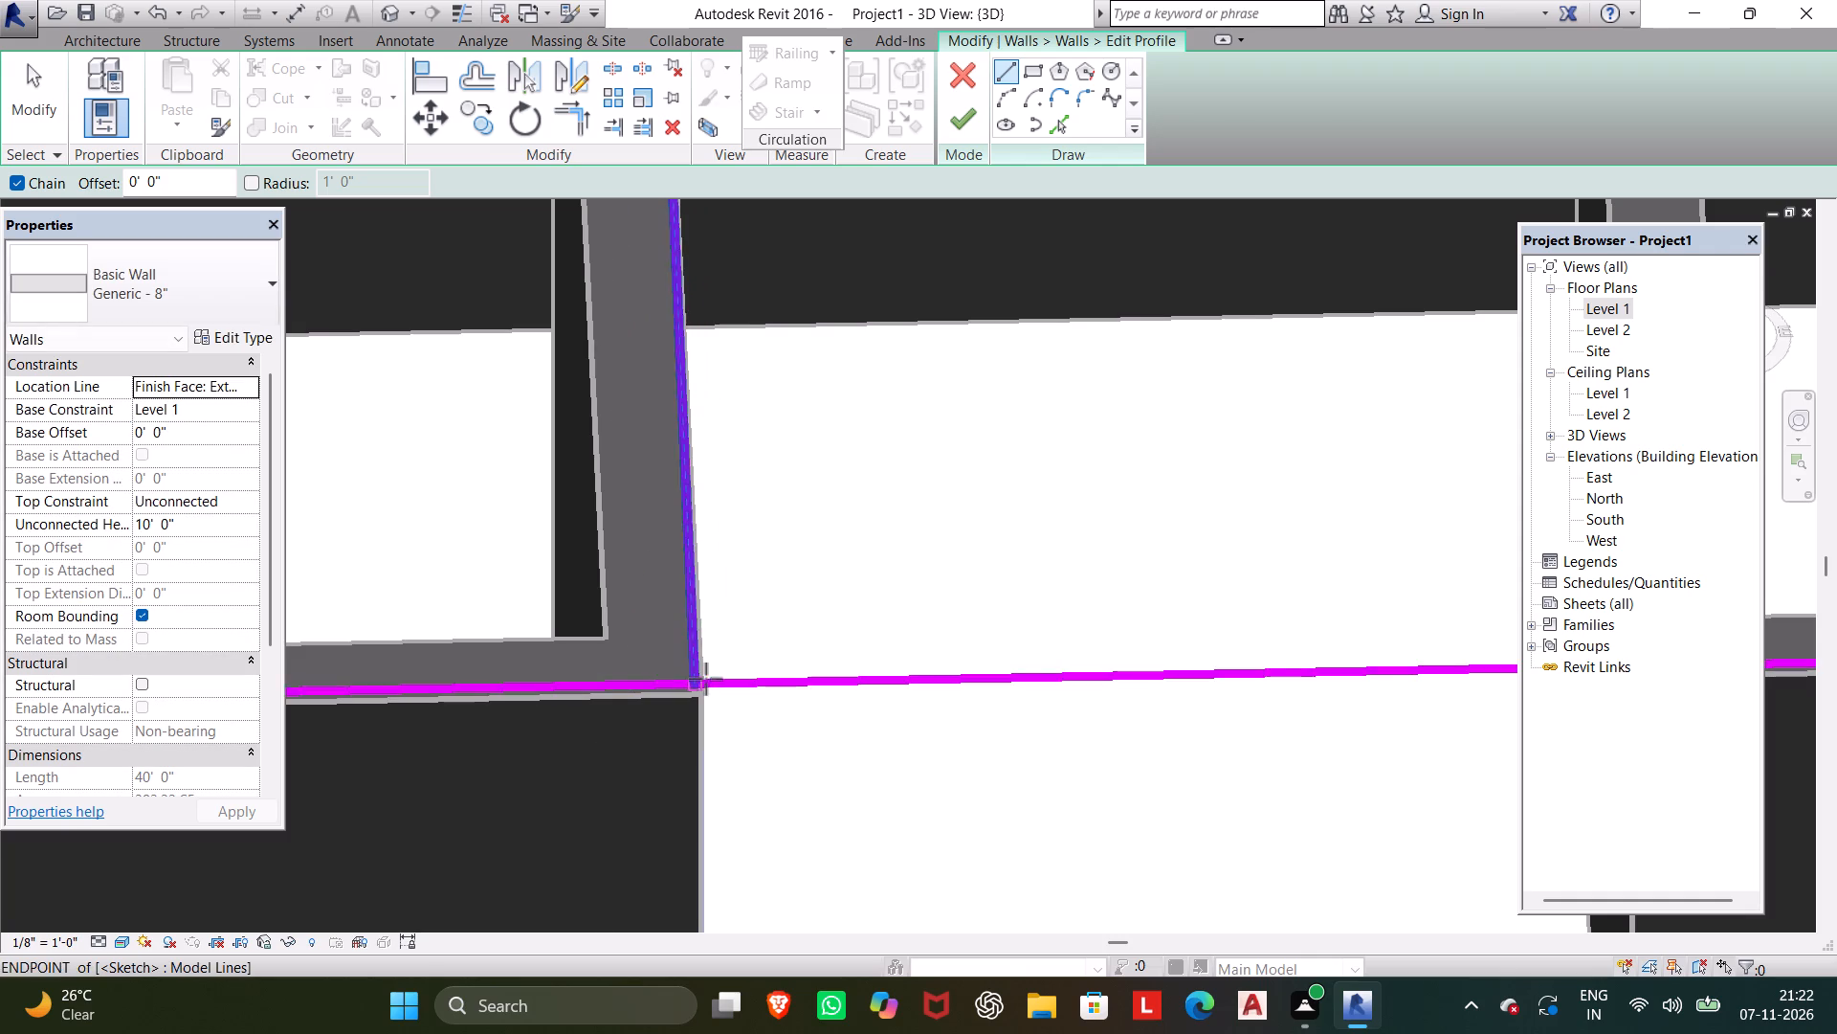
{"action": "scroll", "coordinate": [707, 679], "scroll_direction": "down", "scroll_amount": 8}
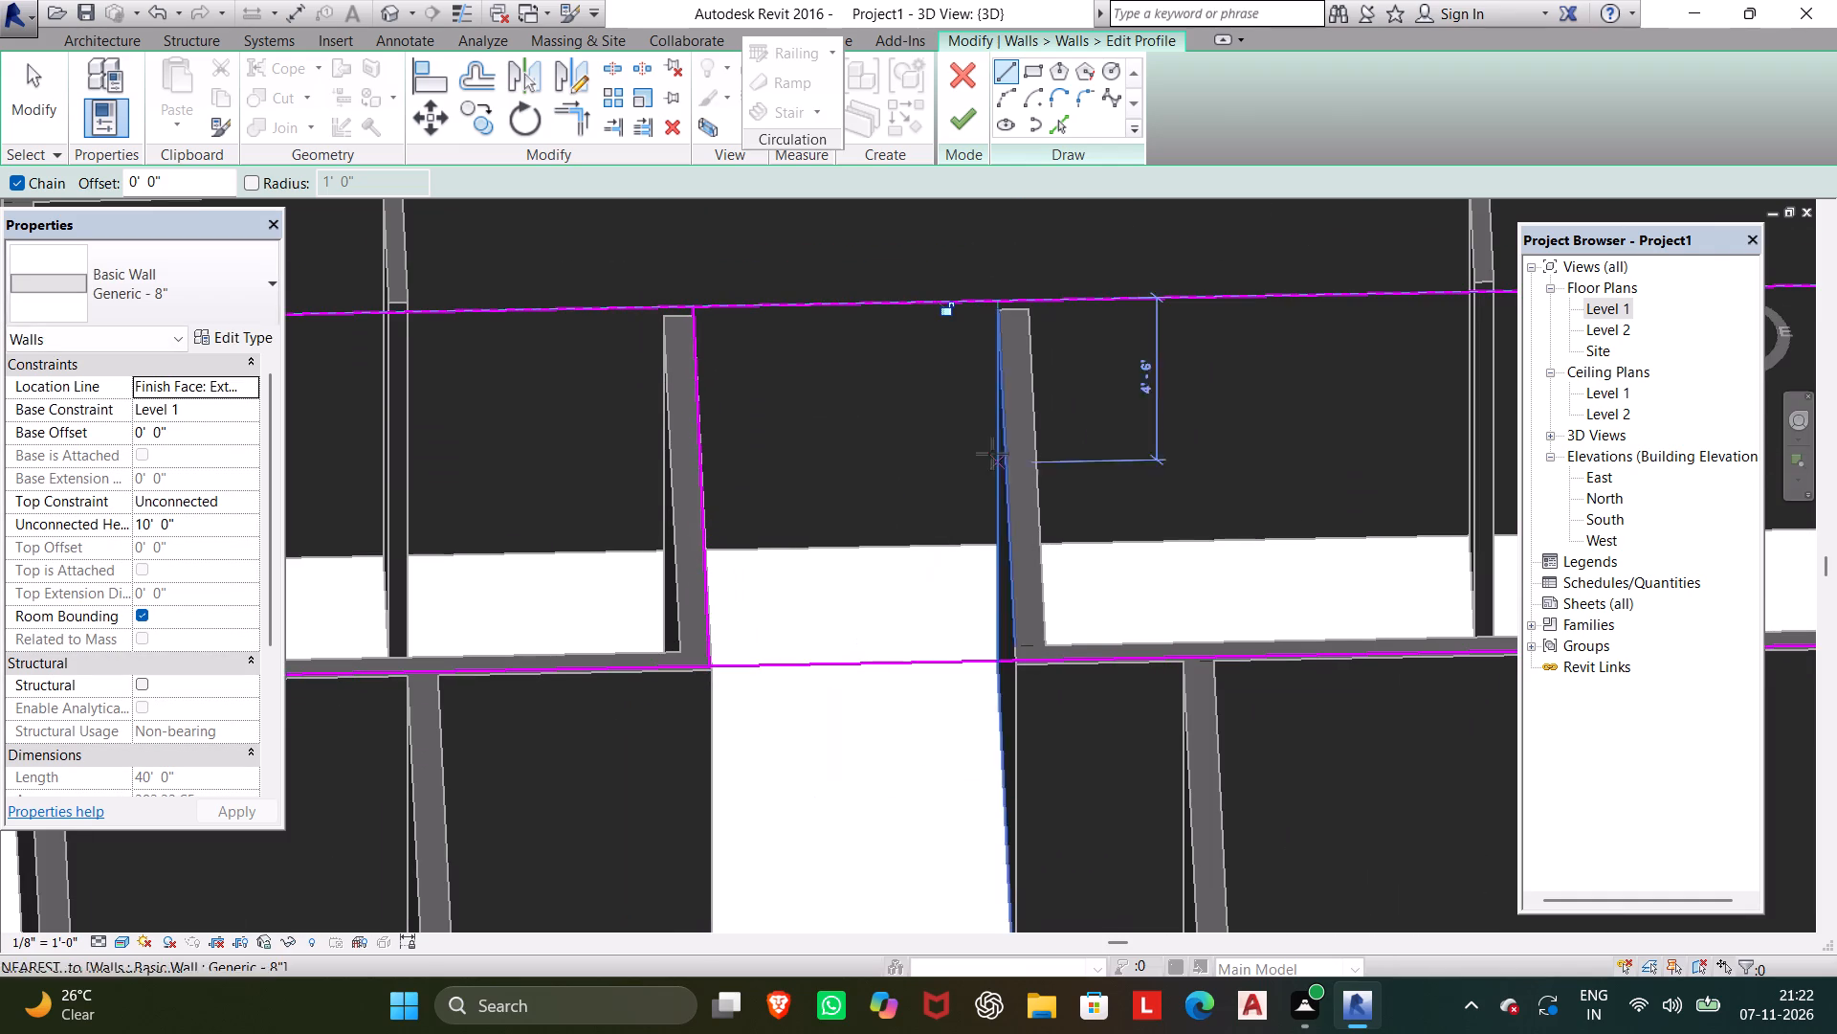
{"action": "left_click", "coordinate": [994, 301]}
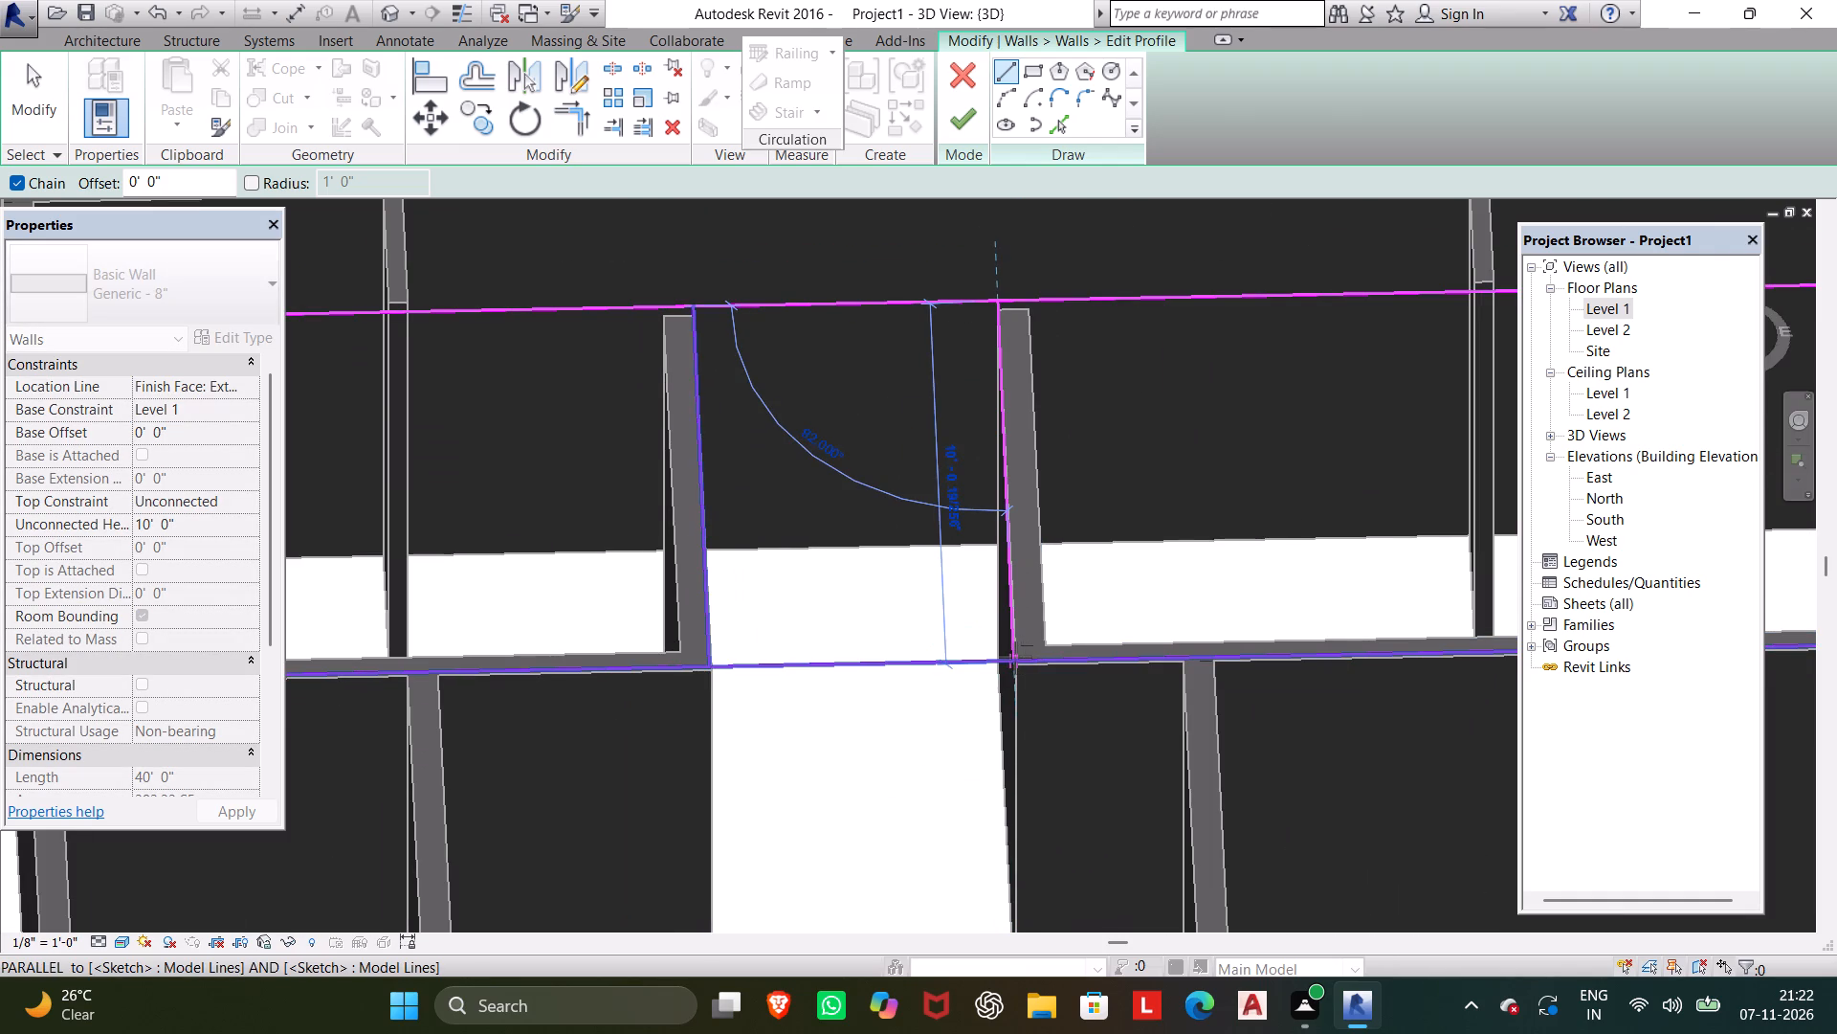
{"action": "left_click", "coordinate": [1015, 658]}
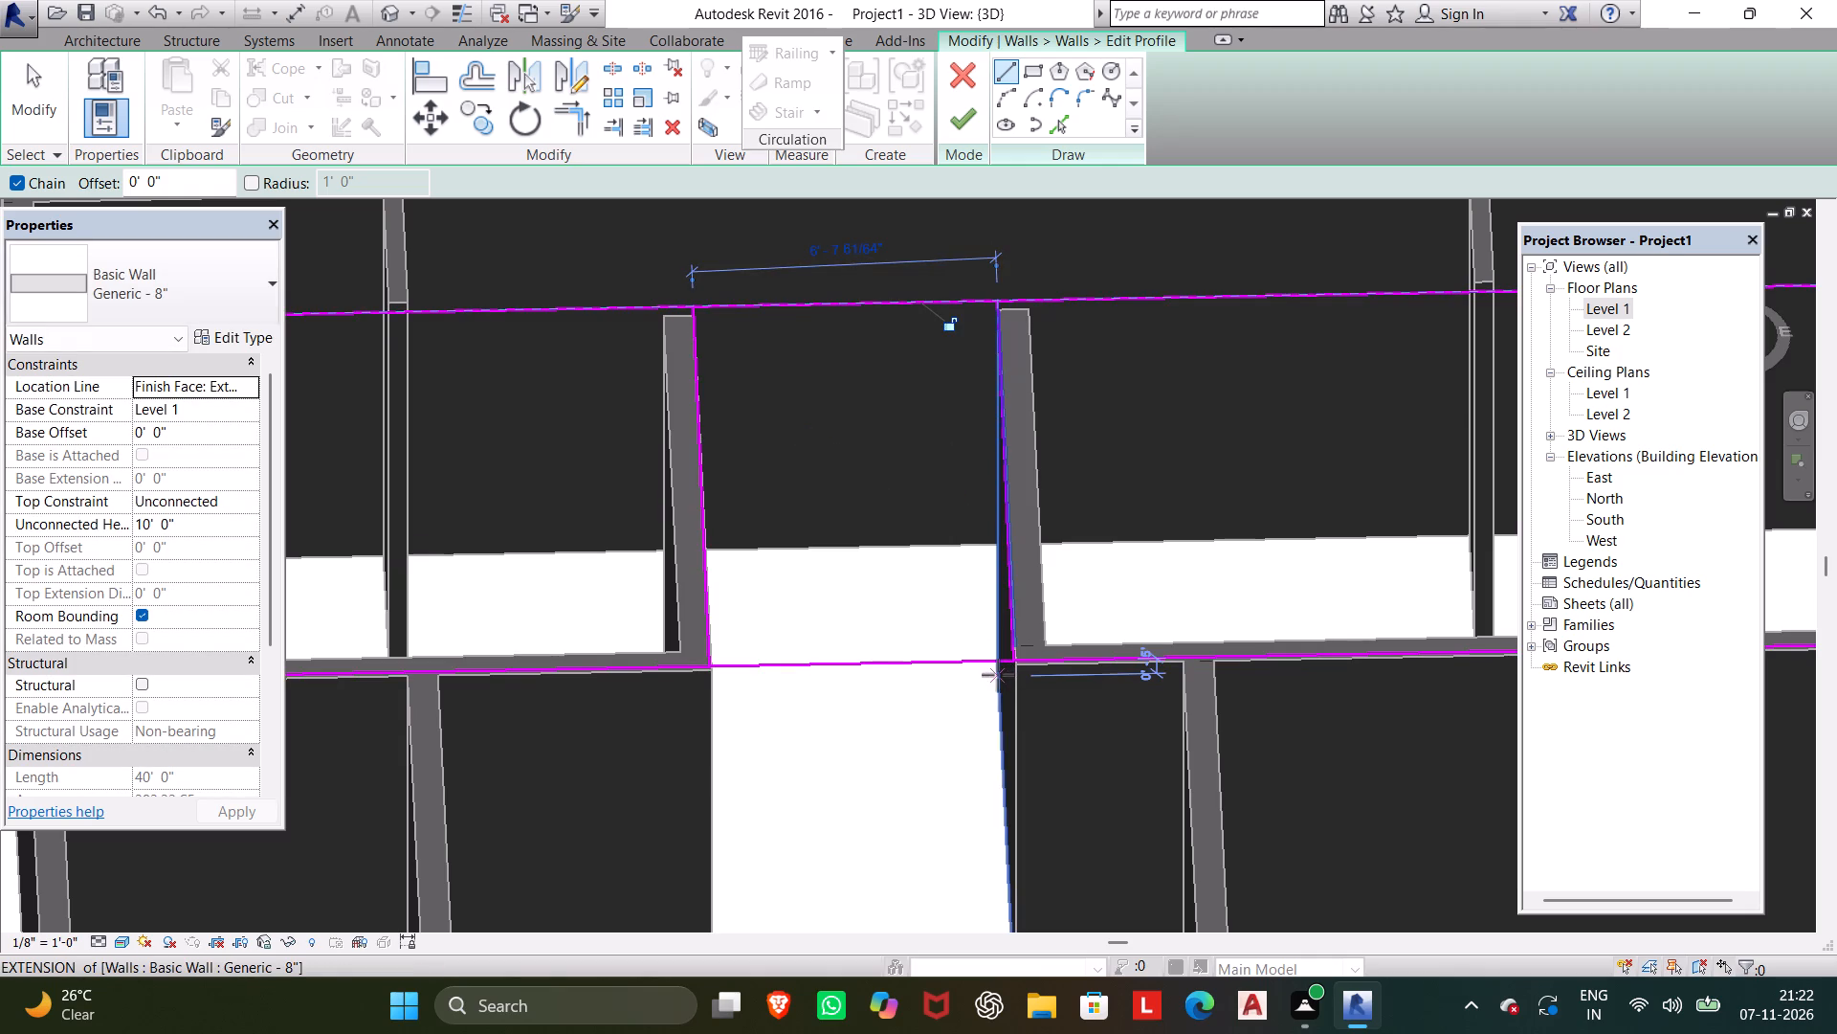
{"action": "key", "text": "Escape"}
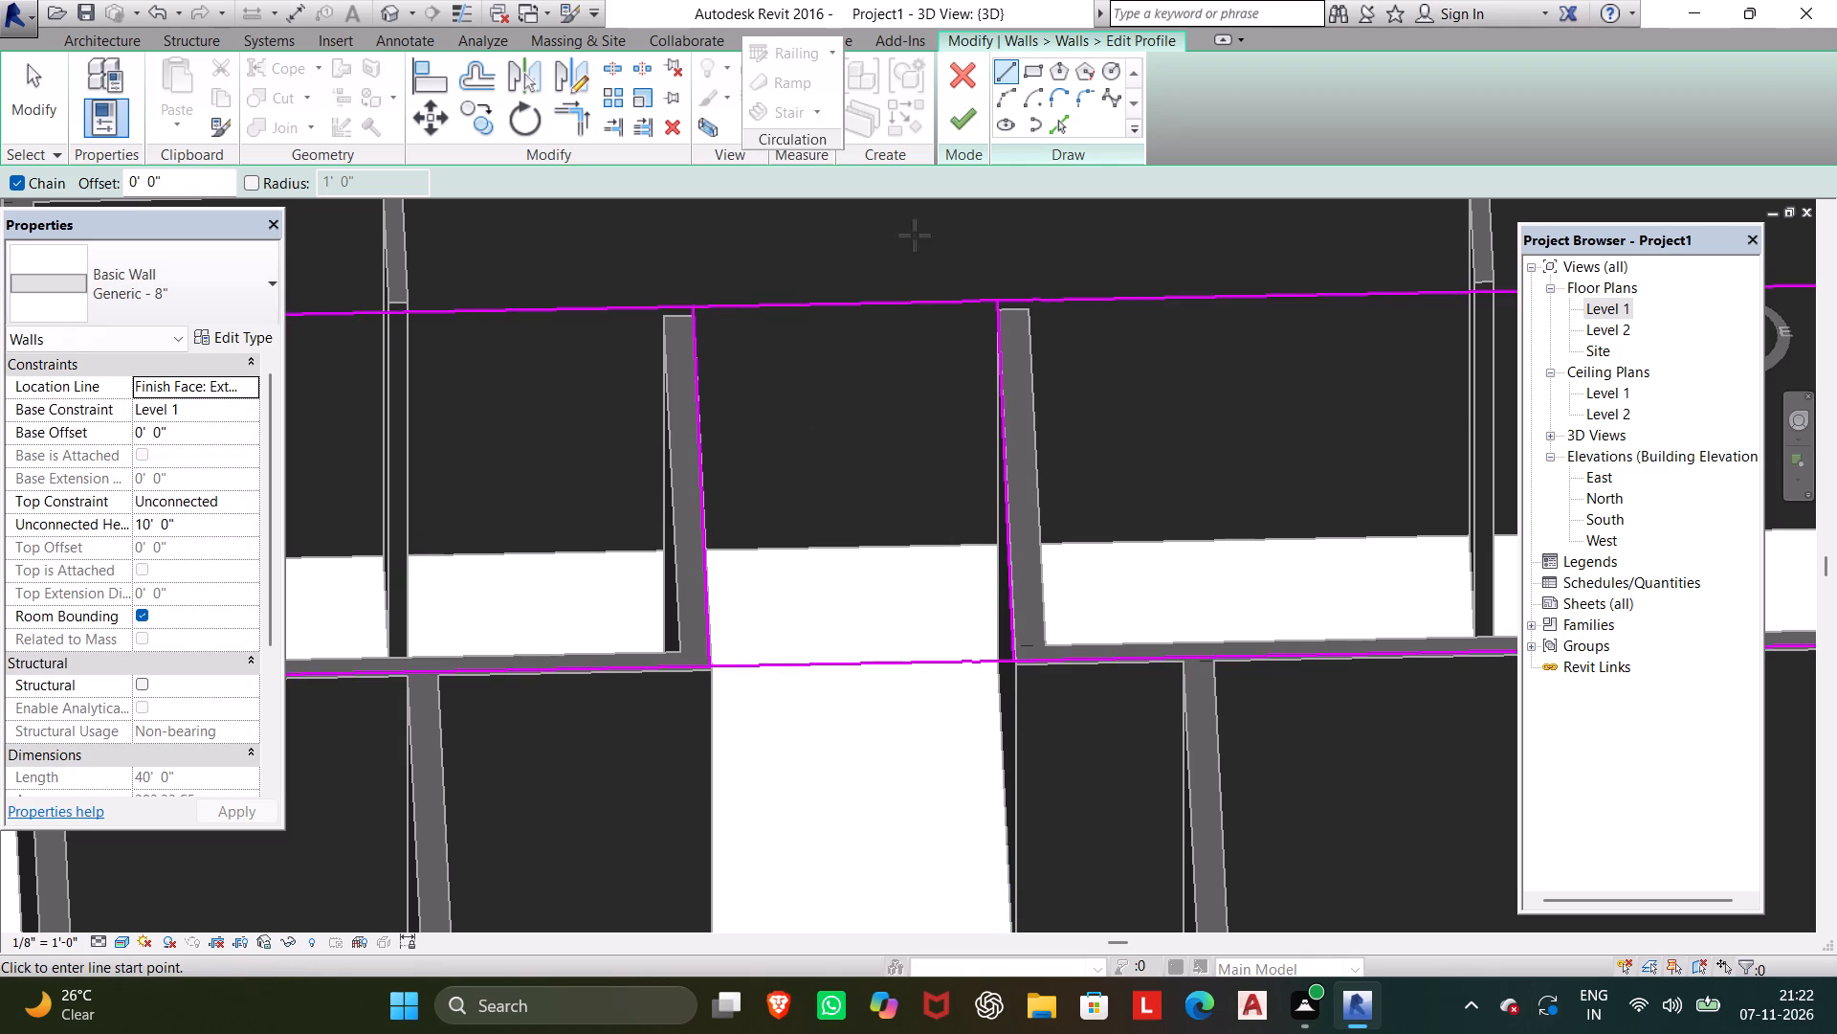
Trim the profile's top and bottom edges to the passage's west vertical line, keeping the western part and unjoining the conflicting sketch lines.
{"action": "left_click", "coordinate": [610, 67]}
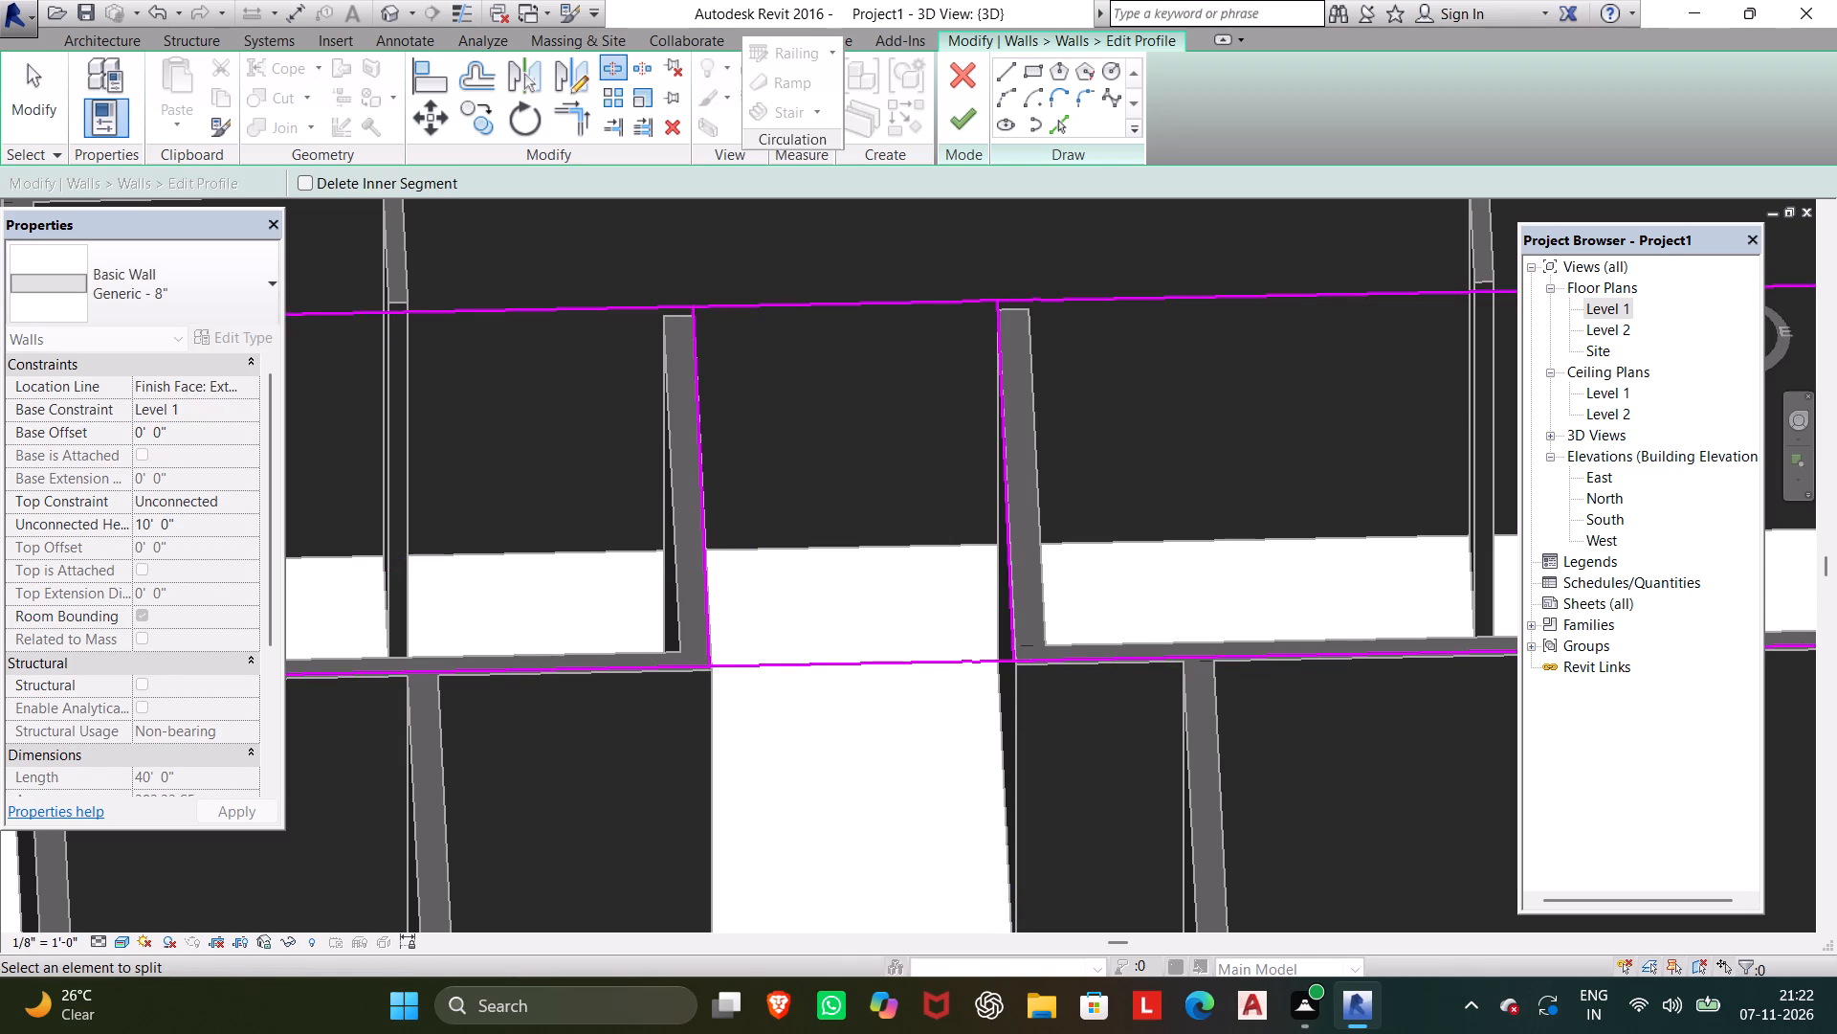
{"action": "key", "text": "Escape"}
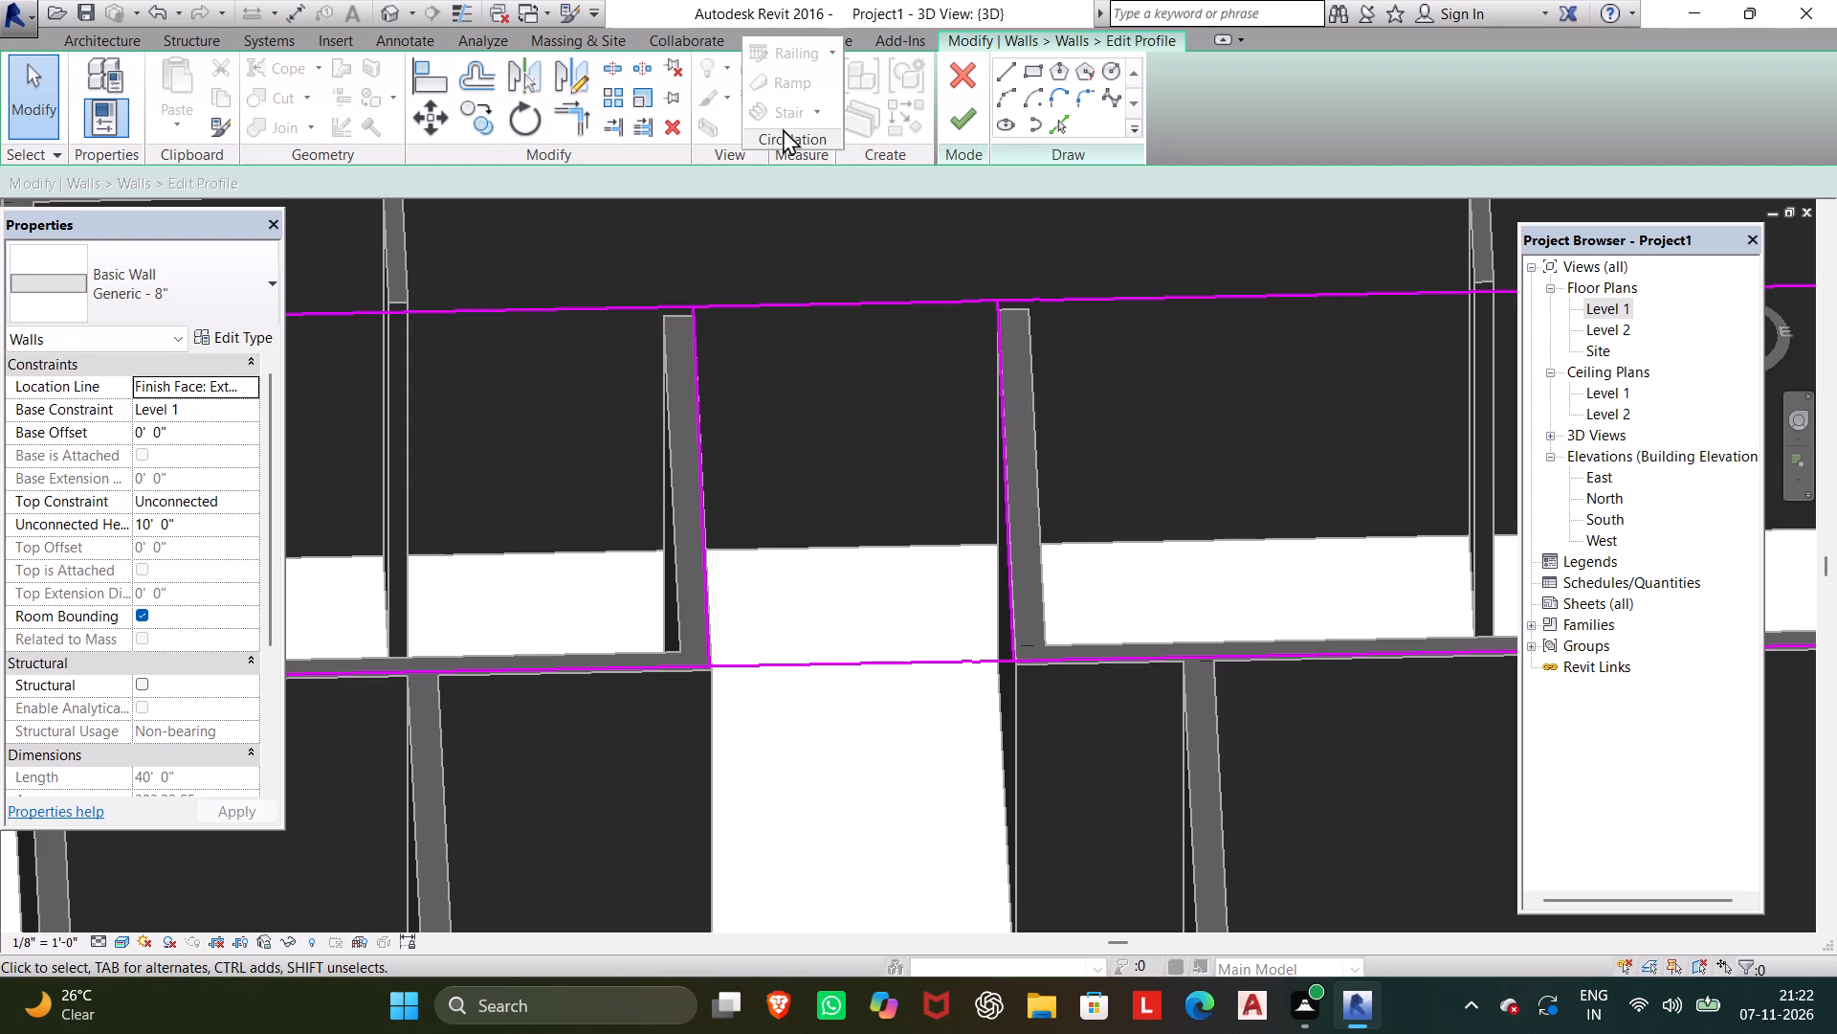
{"action": "left_click", "coordinate": [579, 110]}
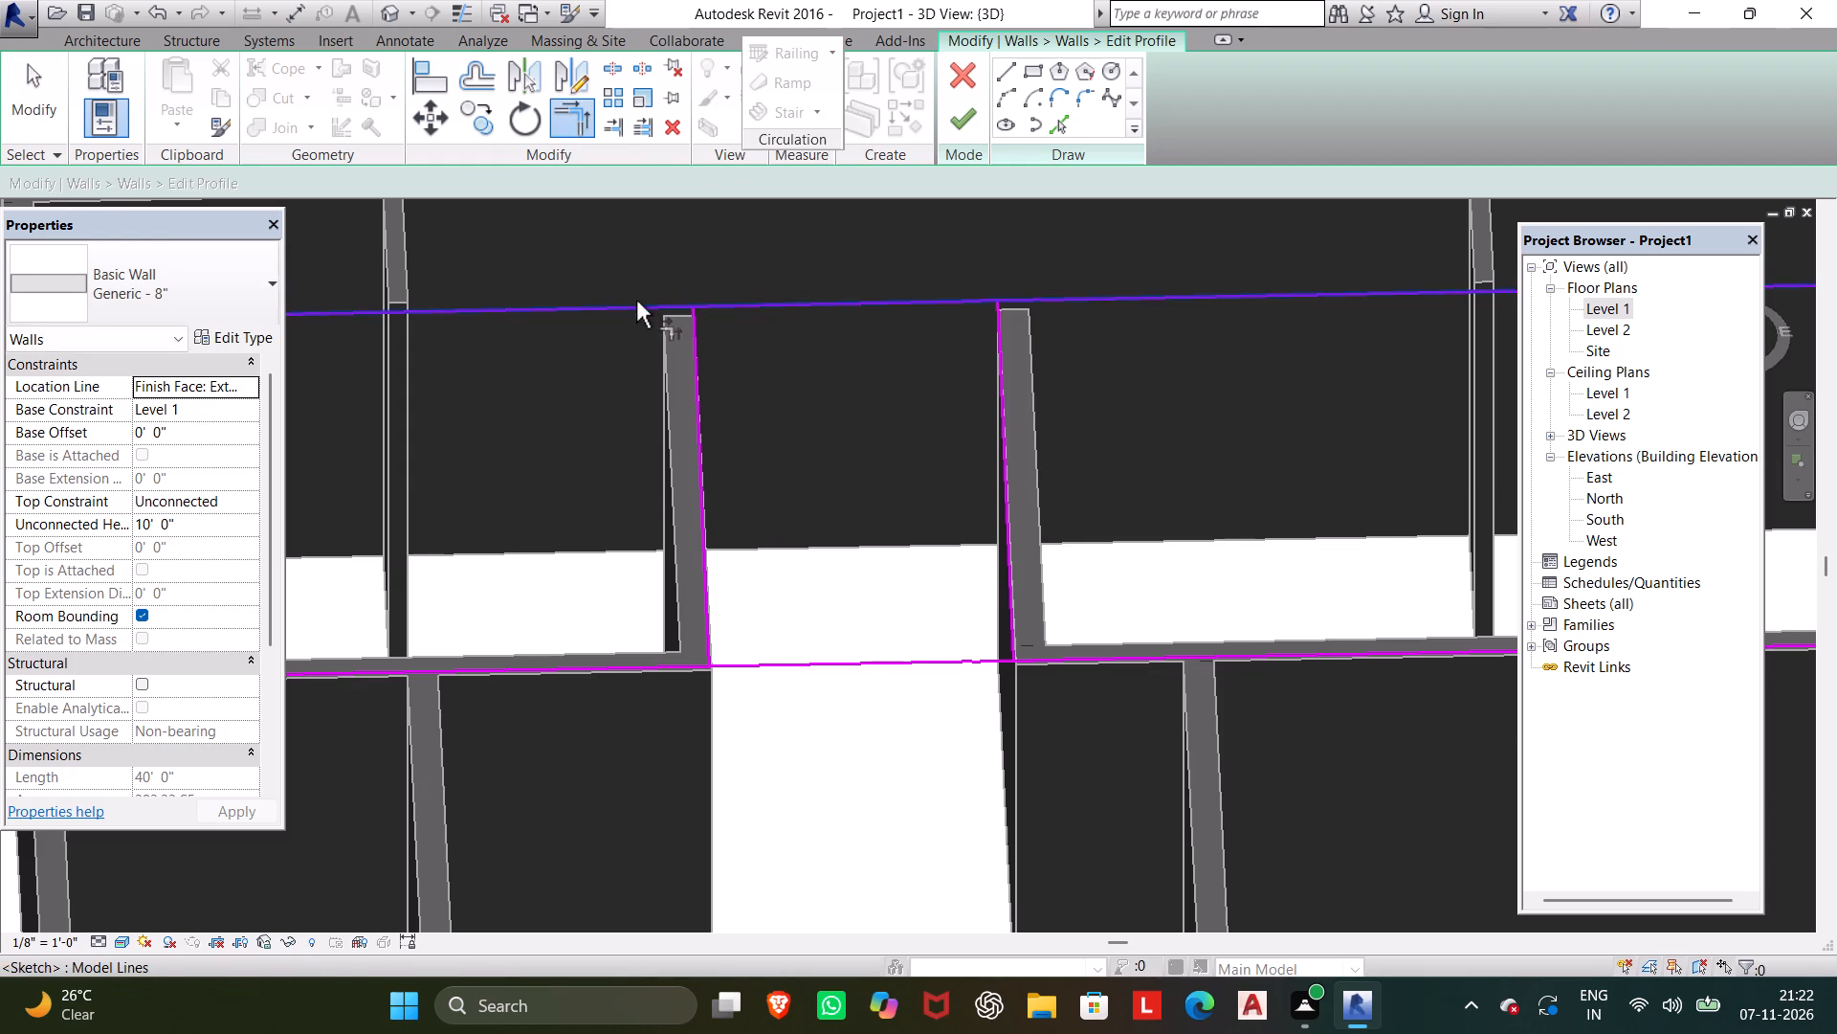
{"action": "left_click", "coordinate": [636, 301]}
{"action": "left_click", "coordinate": [703, 343]}
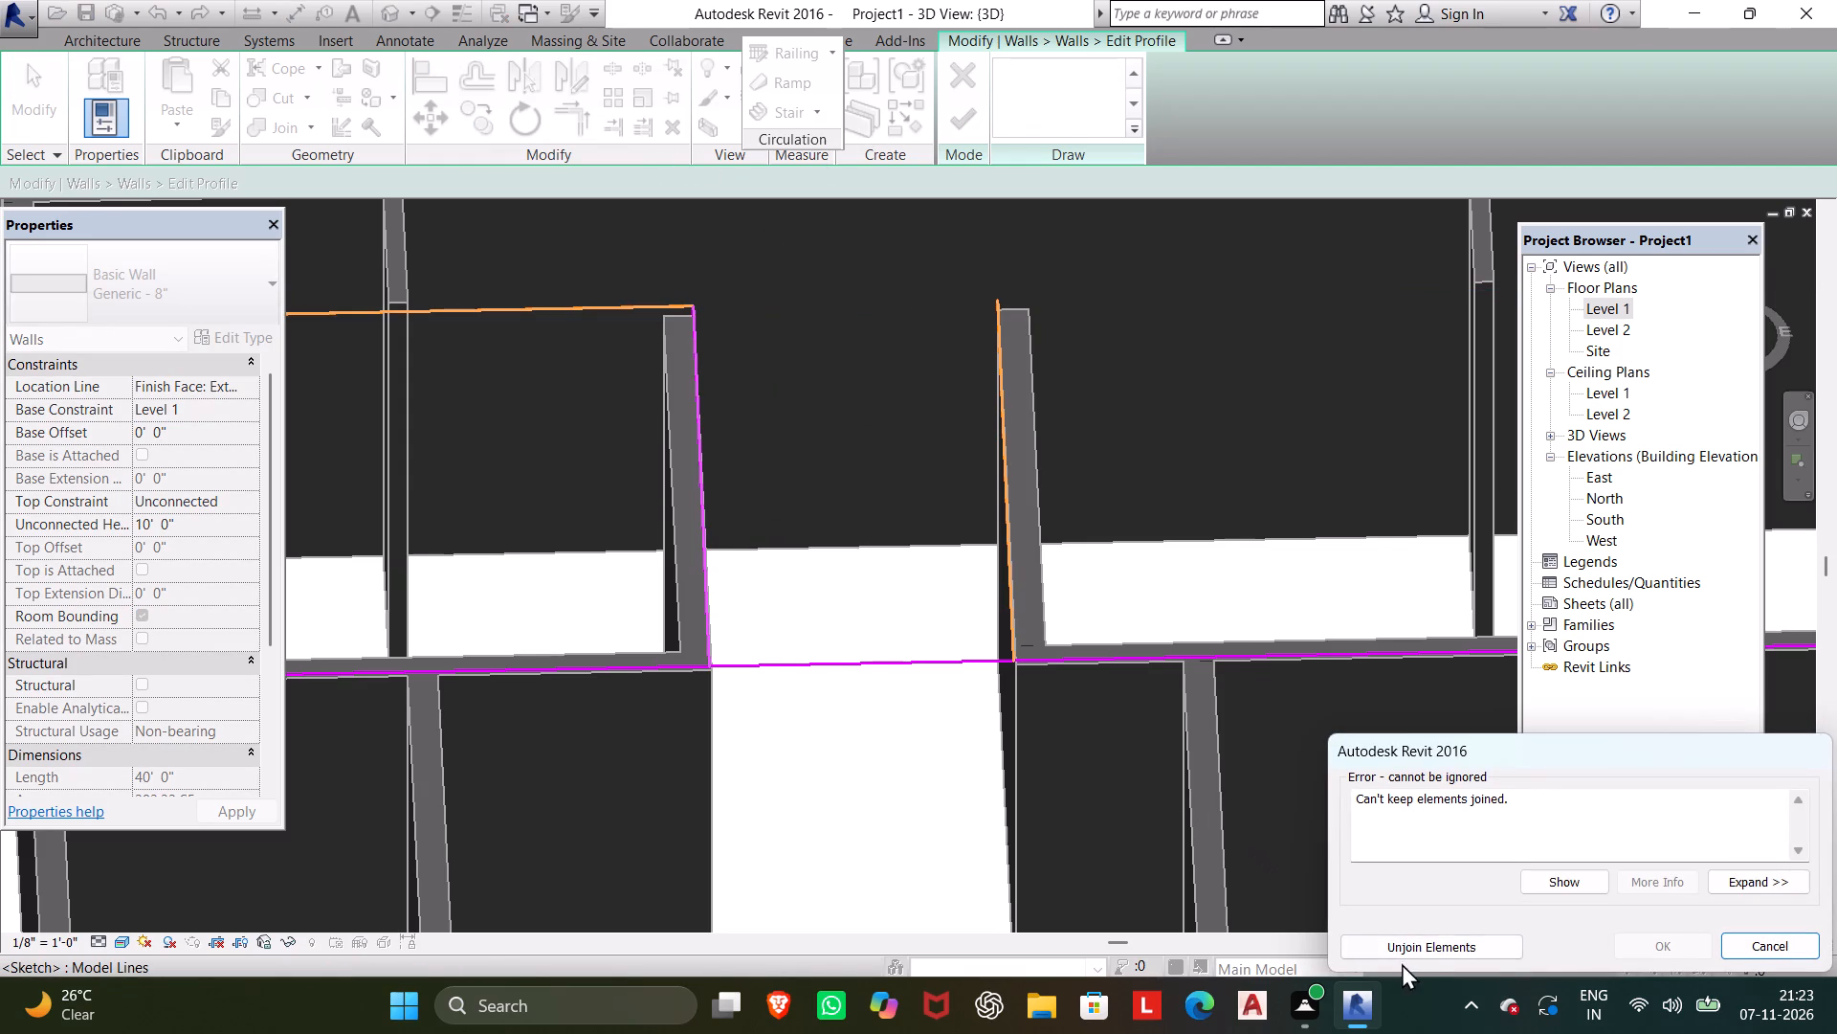
{"action": "left_click", "coordinate": [1405, 937]}
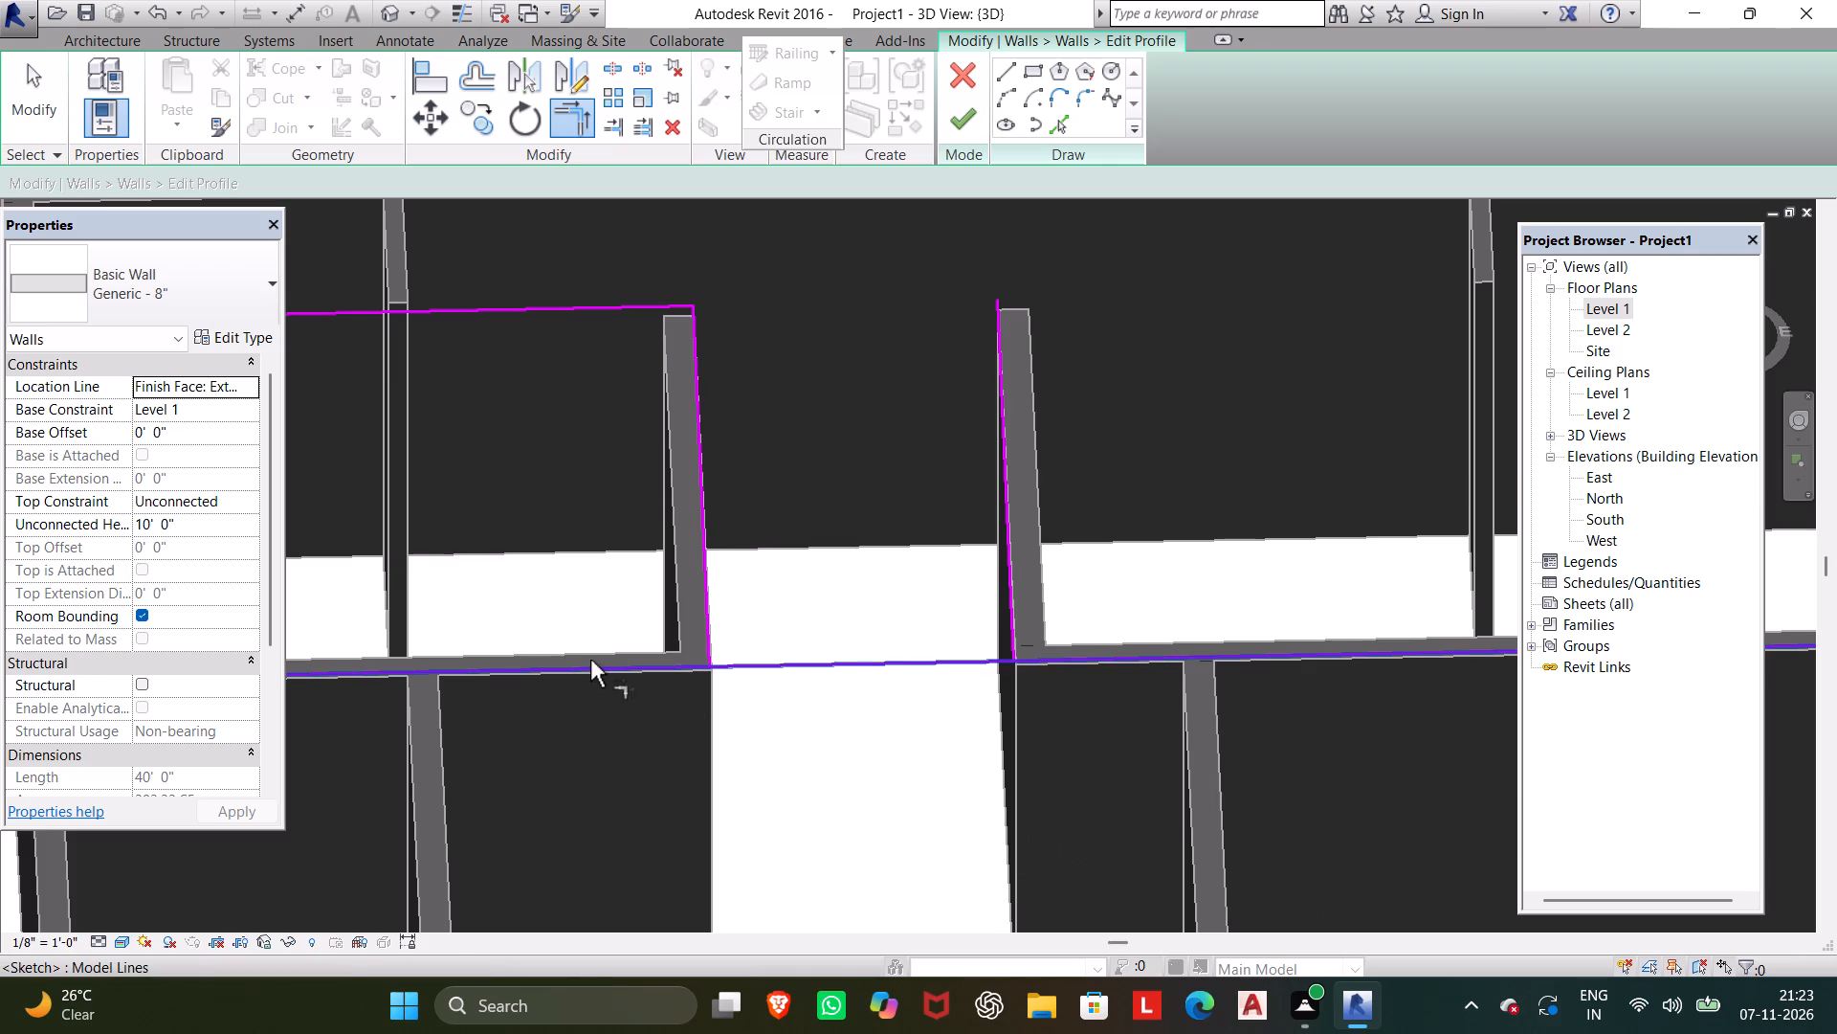
{"action": "left_click", "coordinate": [590, 661]}
{"action": "left_click", "coordinate": [705, 642]}
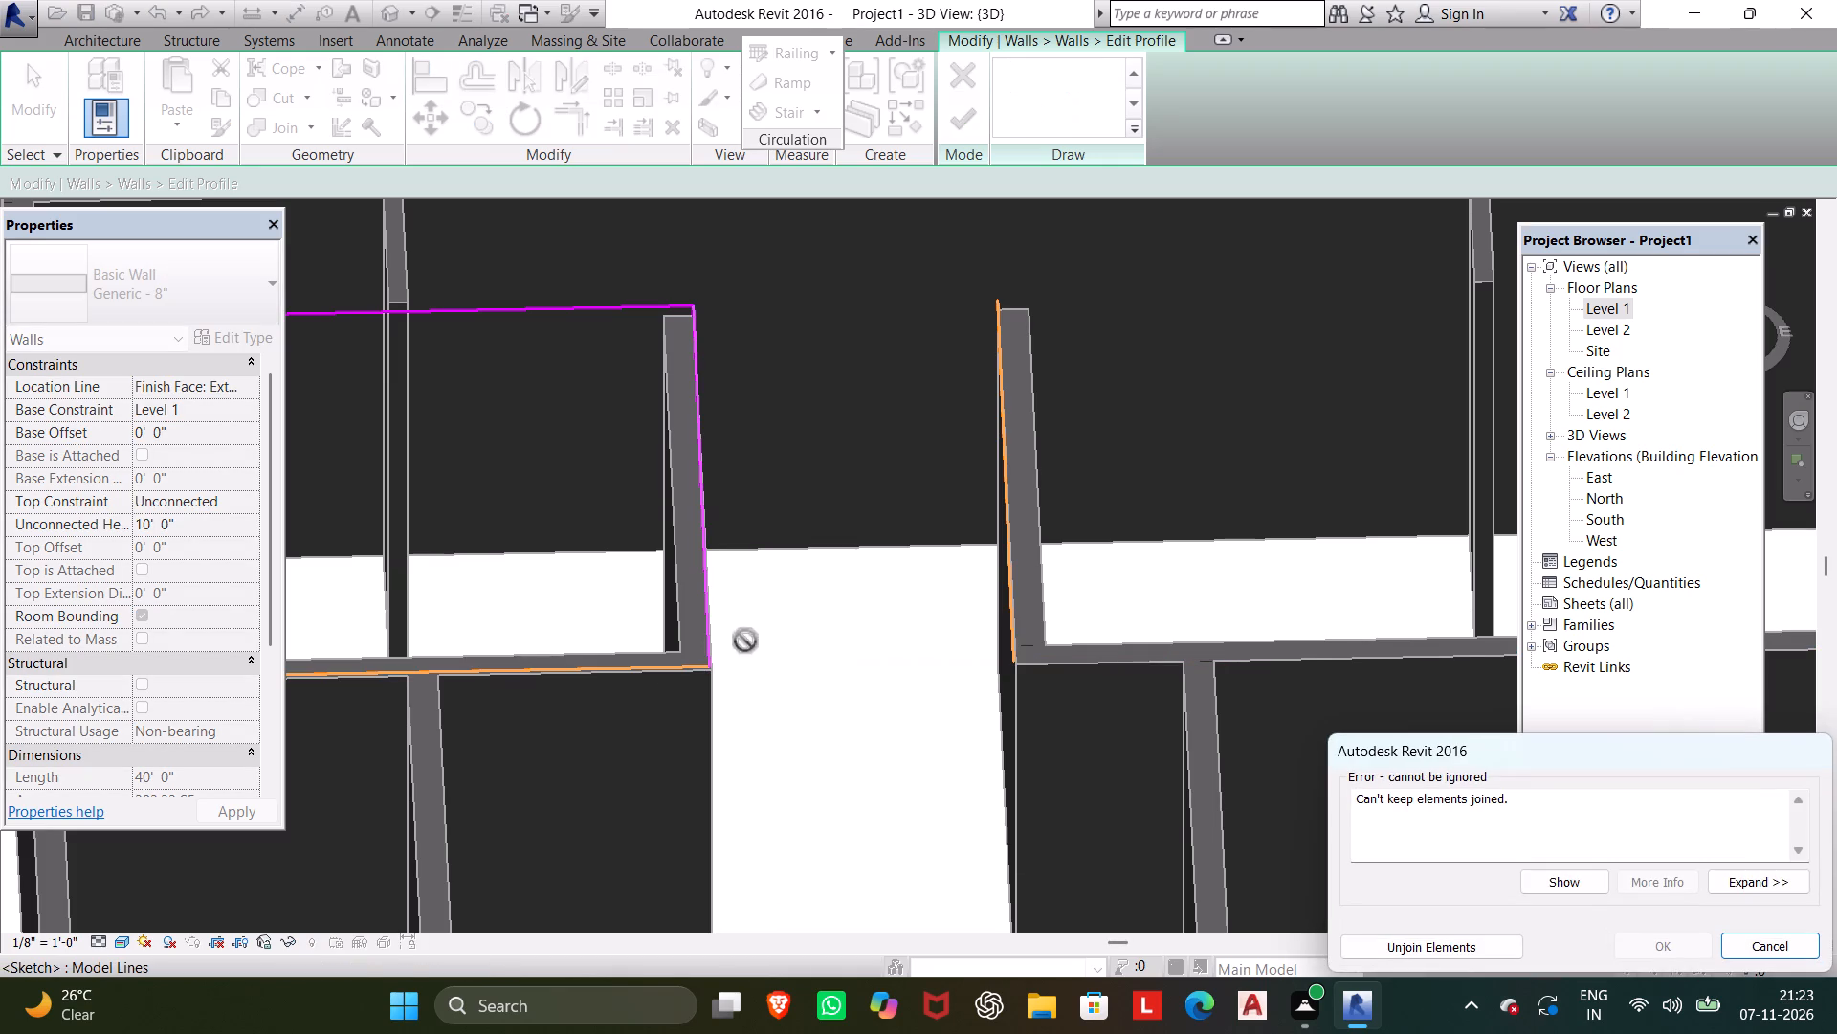
{"action": "left_click", "coordinate": [1455, 947]}
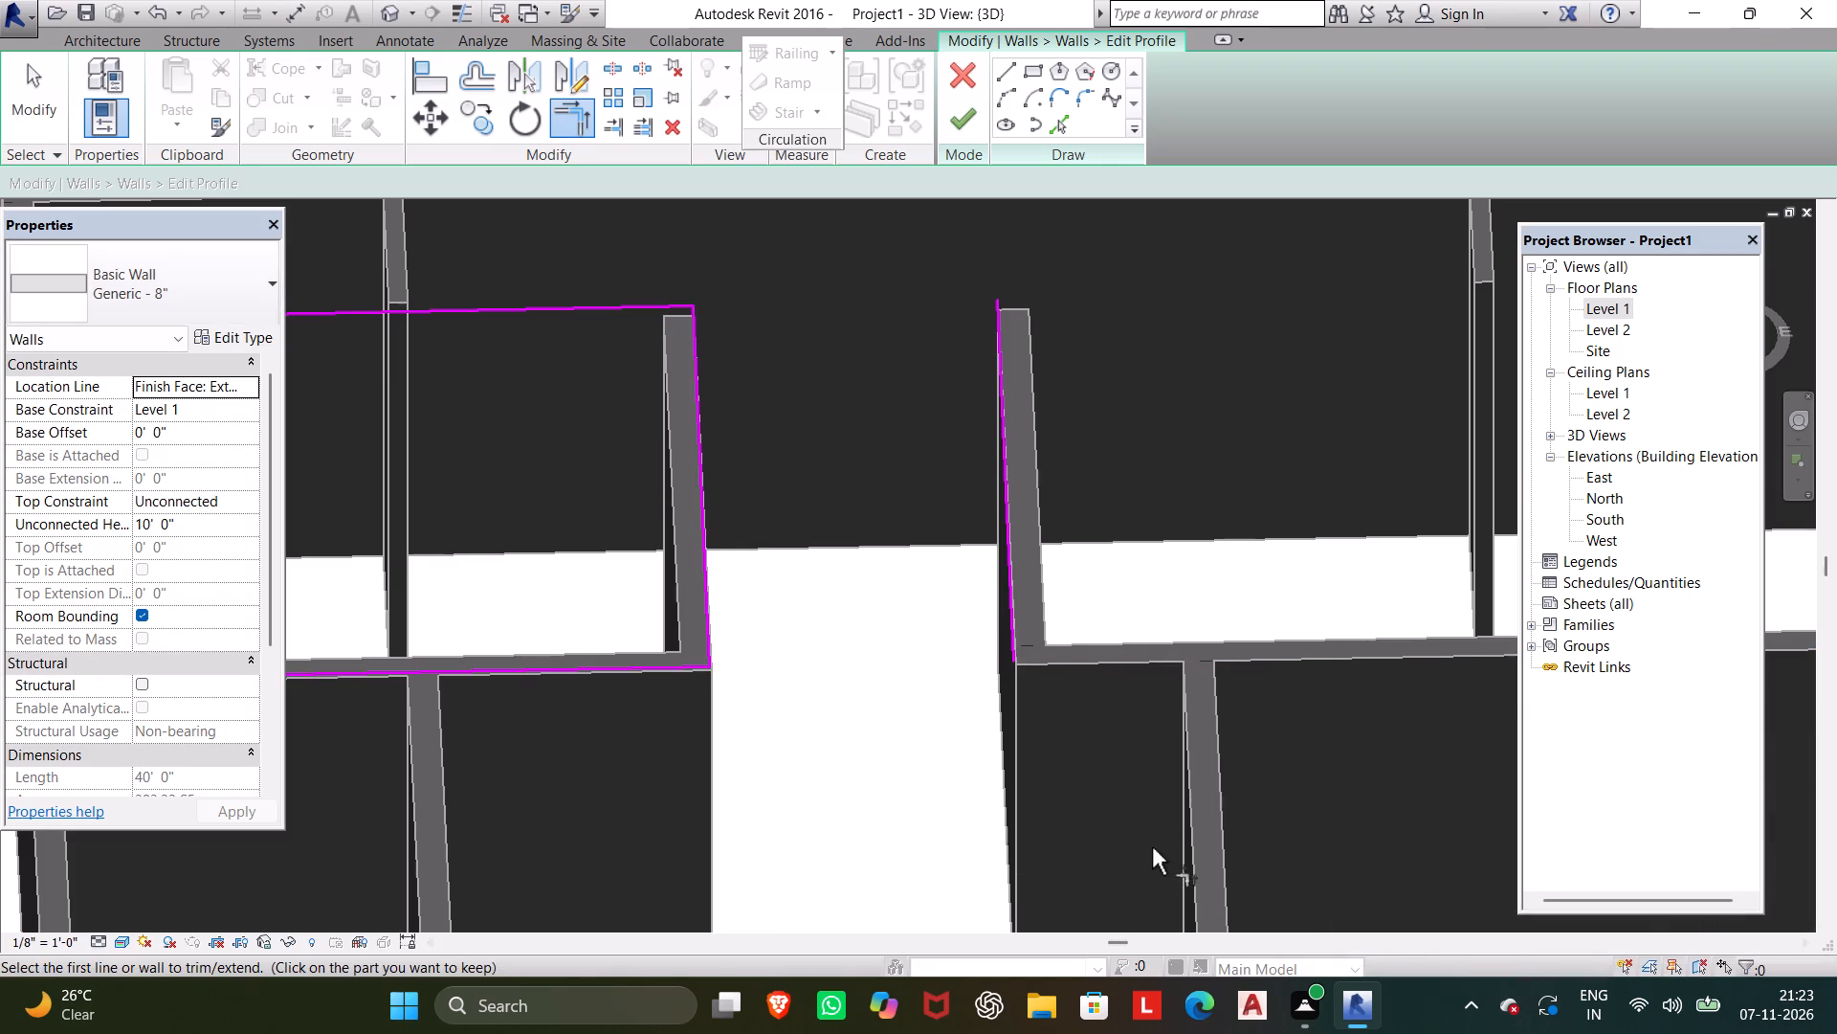
{"action": "key", "text": "Escape"}
Close the eastern part of the profile with top and bottom lines from the passage's east vertical line to the east exterior wall, and finish the profile edit.
{"action": "scroll", "coordinate": [1053, 700], "scroll_direction": "down", "scroll_amount": 4}
{"action": "middle_click_drag", "start_coordinate": [1052, 700], "coordinate": [918, 701]}
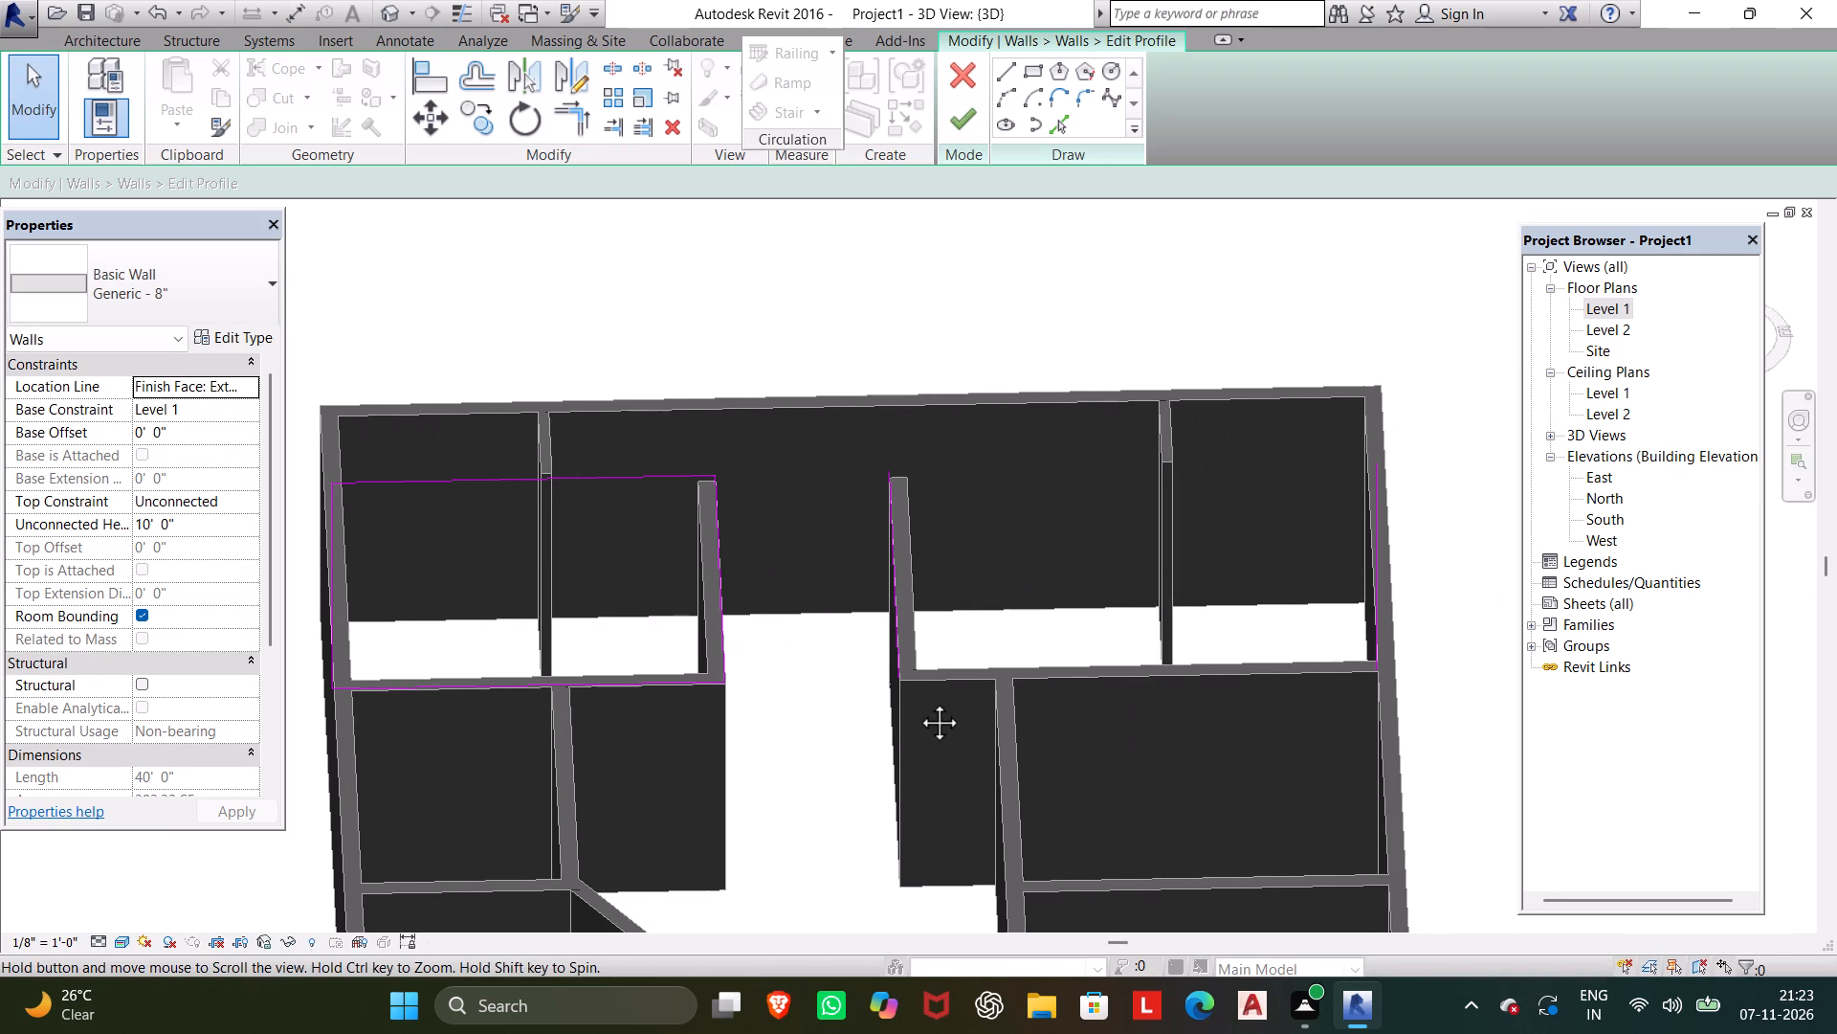
{"action": "middle_click_drag", "start_coordinate": [918, 701], "coordinate": [915, 701]}
{"action": "left_click", "coordinate": [998, 75]}
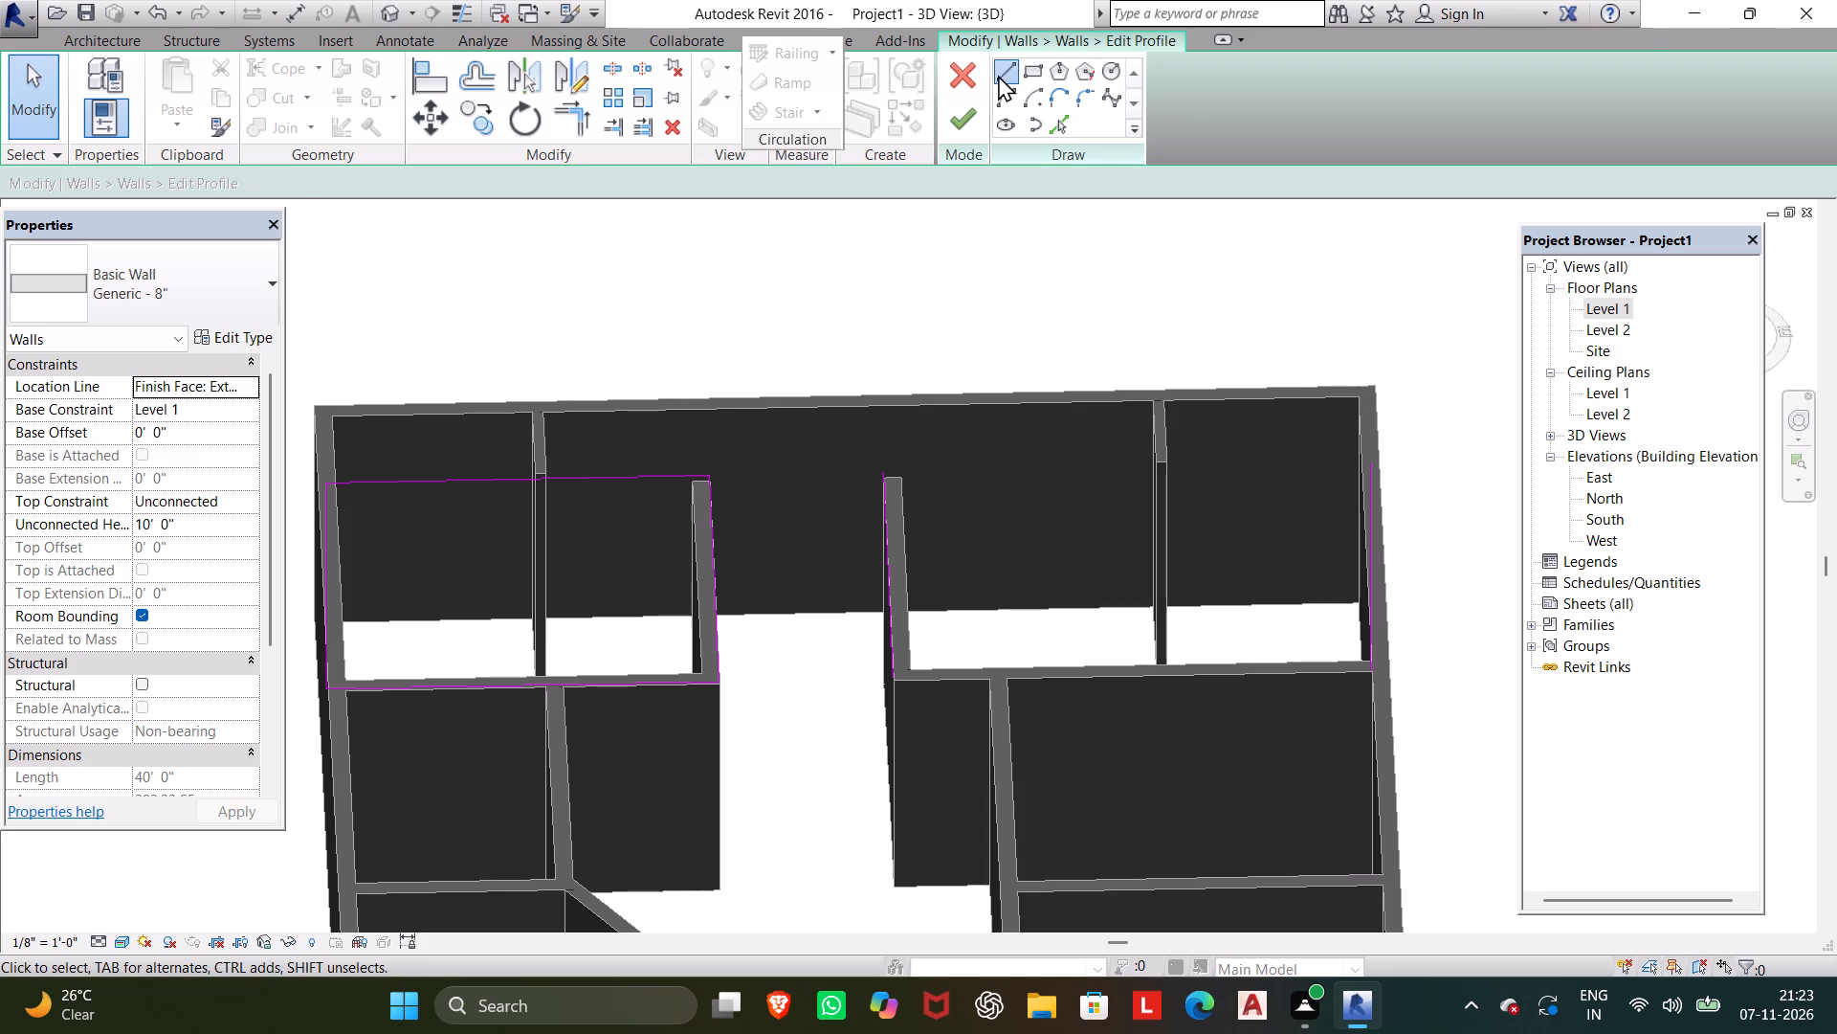
{"action": "left_click", "coordinate": [888, 471]}
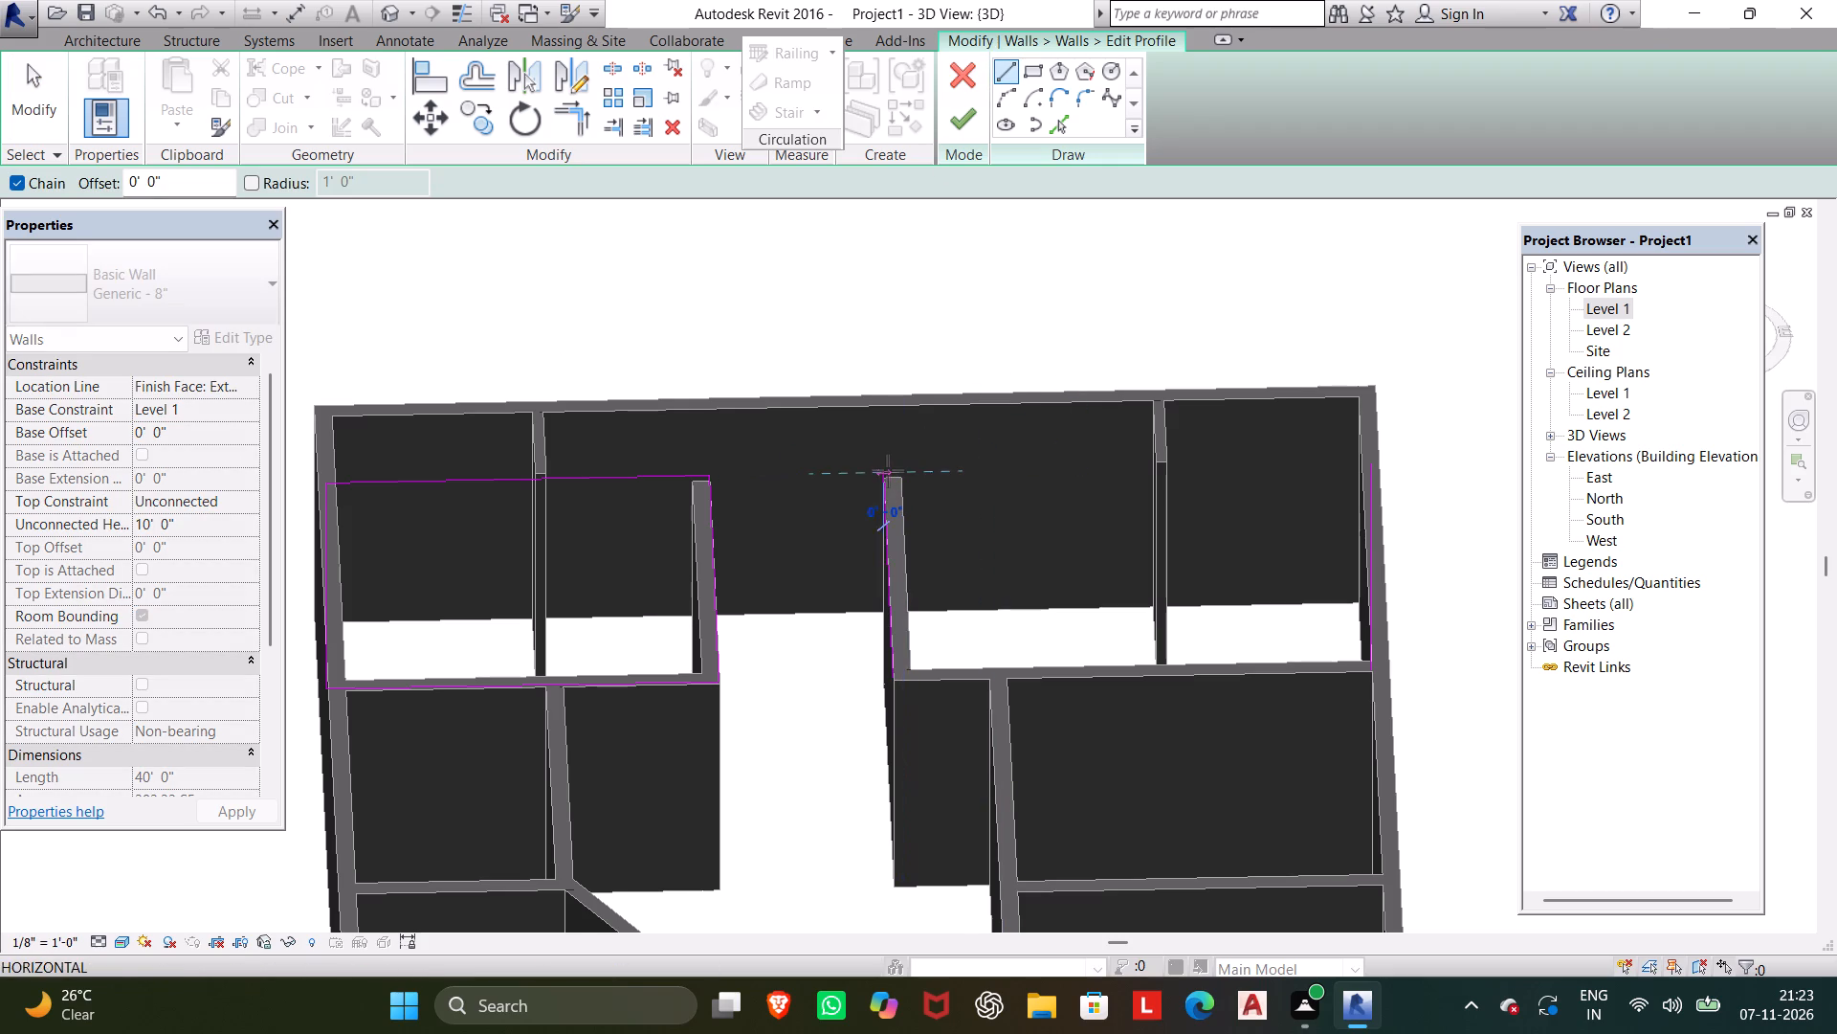
{"action": "left_click", "coordinate": [1369, 460]}
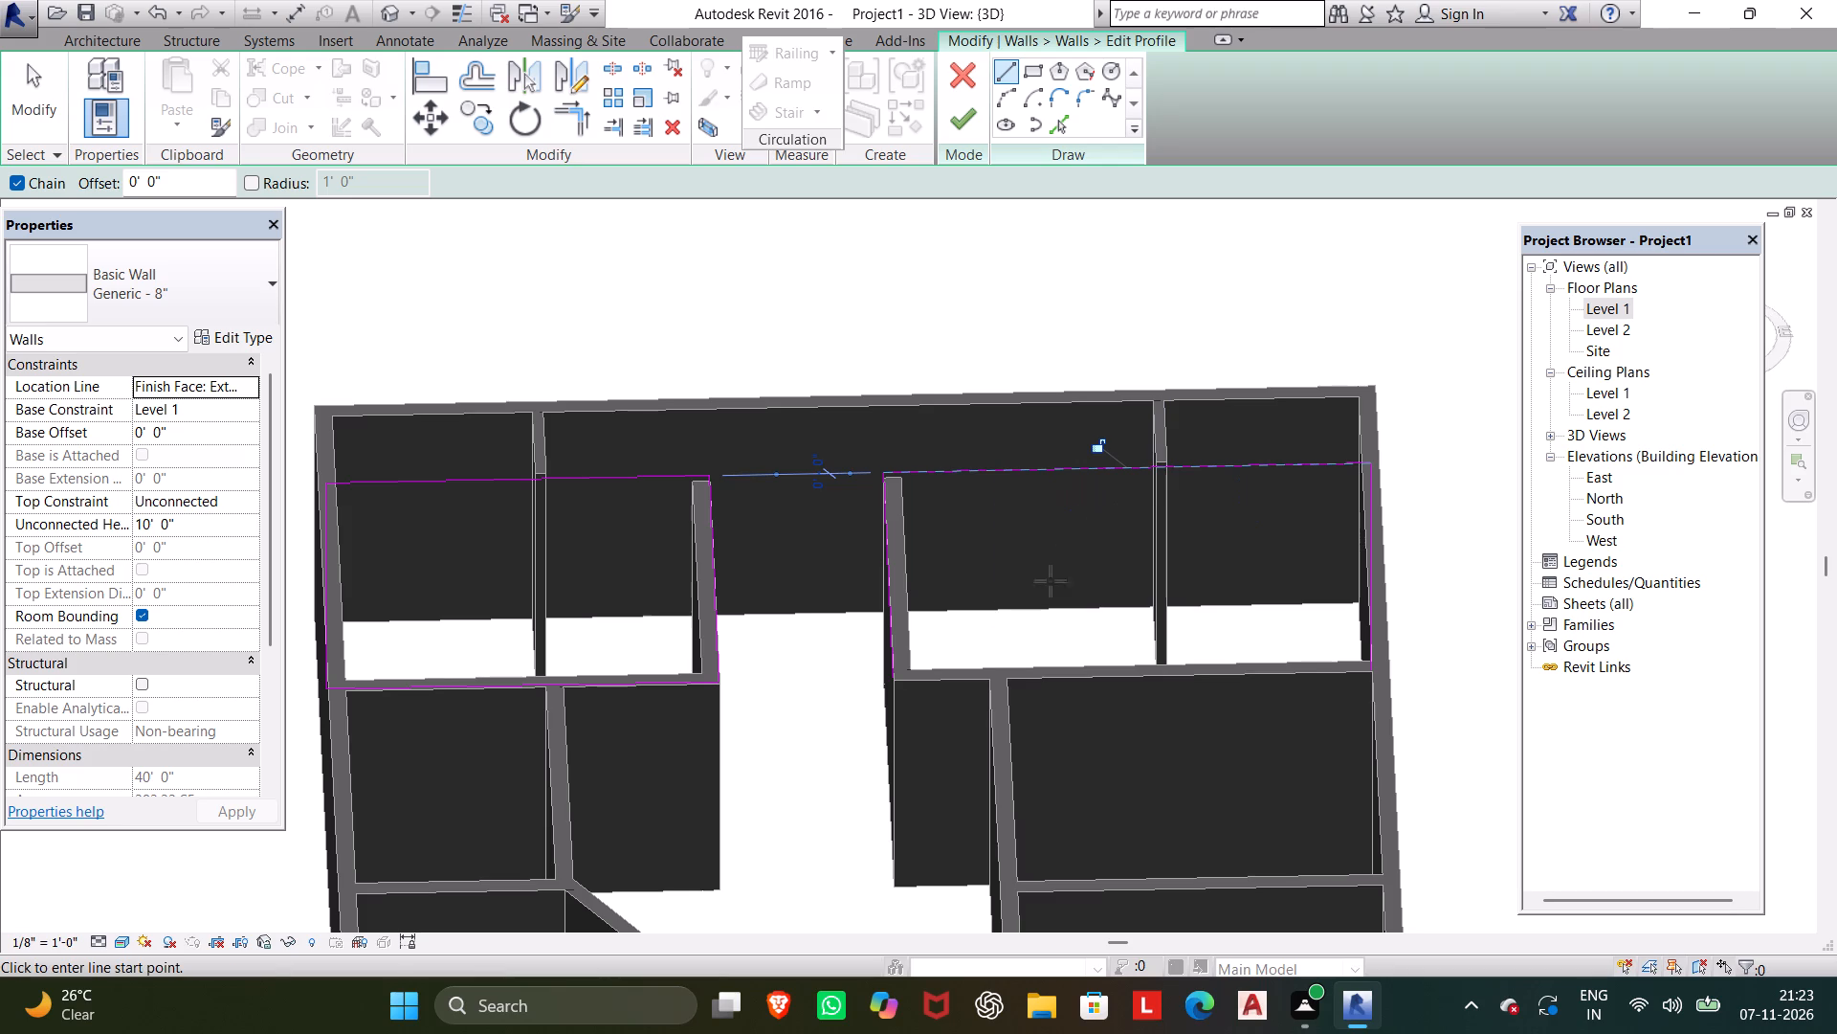
{"action": "scroll", "coordinate": [886, 676], "scroll_direction": "up", "scroll_amount": 6}
{"action": "left_click", "coordinate": [902, 682]}
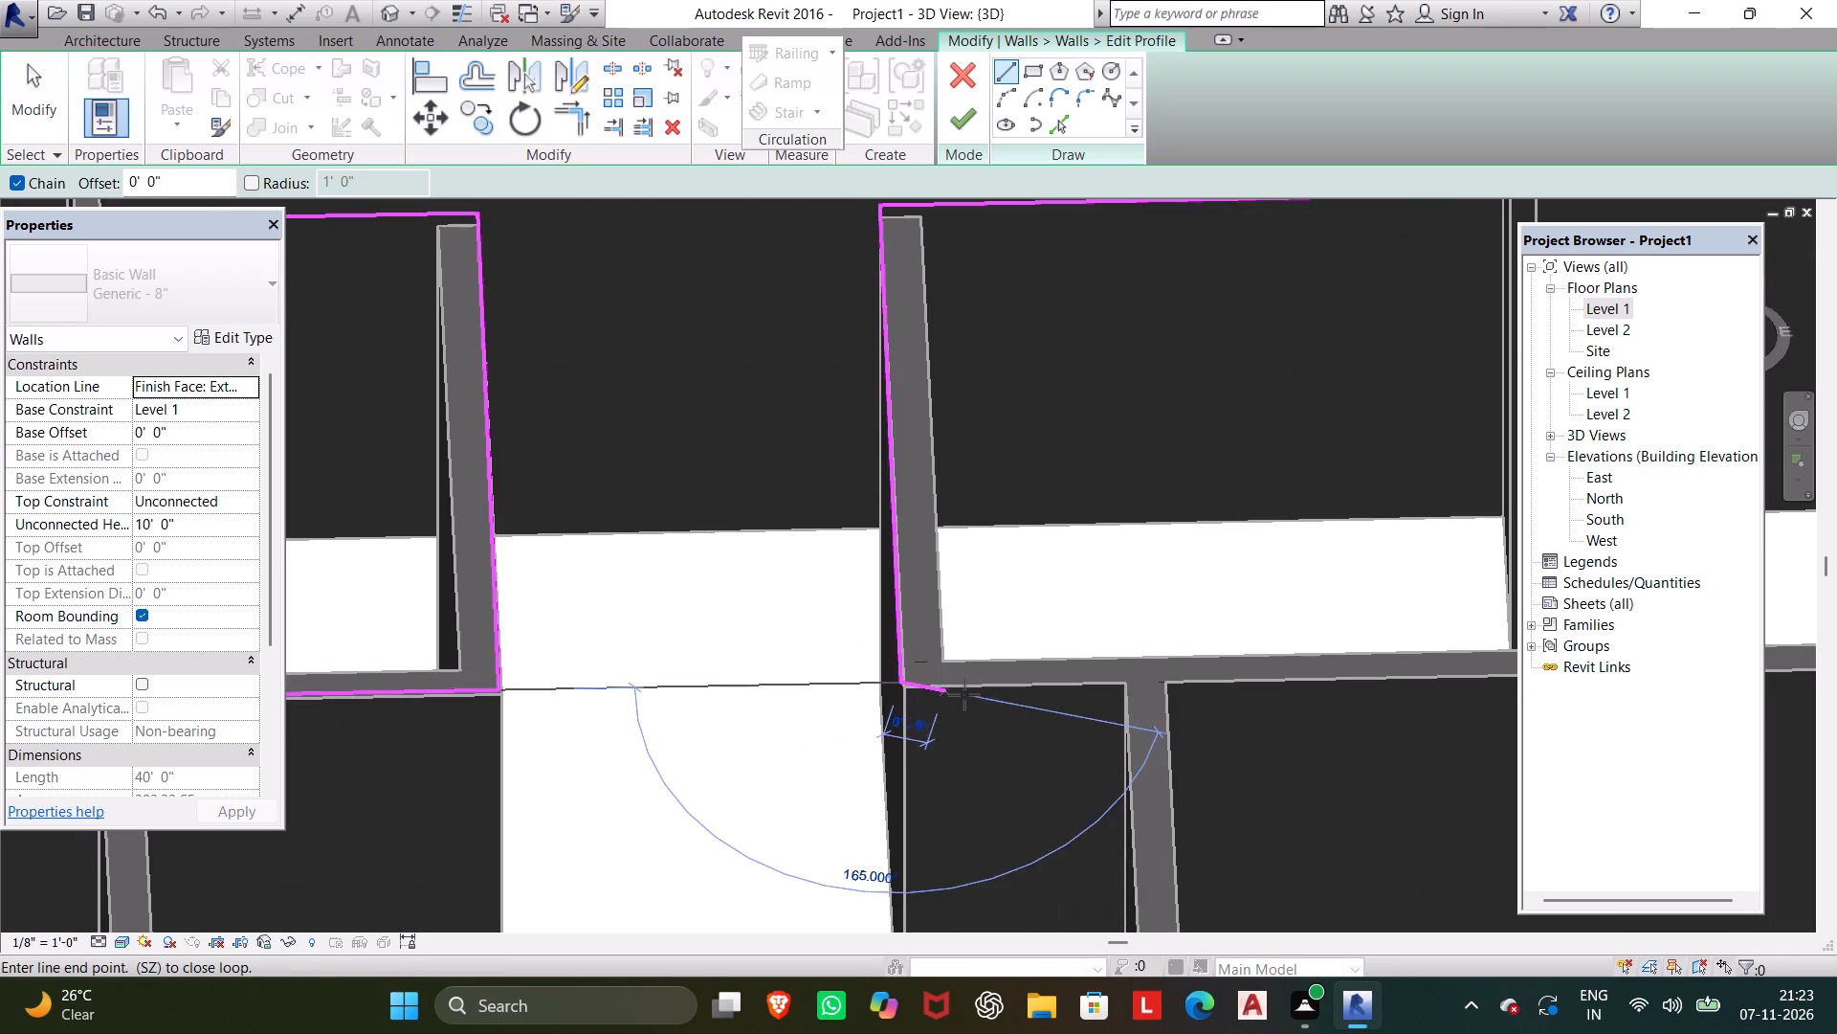
{"action": "scroll", "coordinate": [1006, 706], "scroll_direction": "down", "scroll_amount": 3}
{"action": "middle_click_drag", "start_coordinate": [1033, 691], "coordinate": [674, 653]}
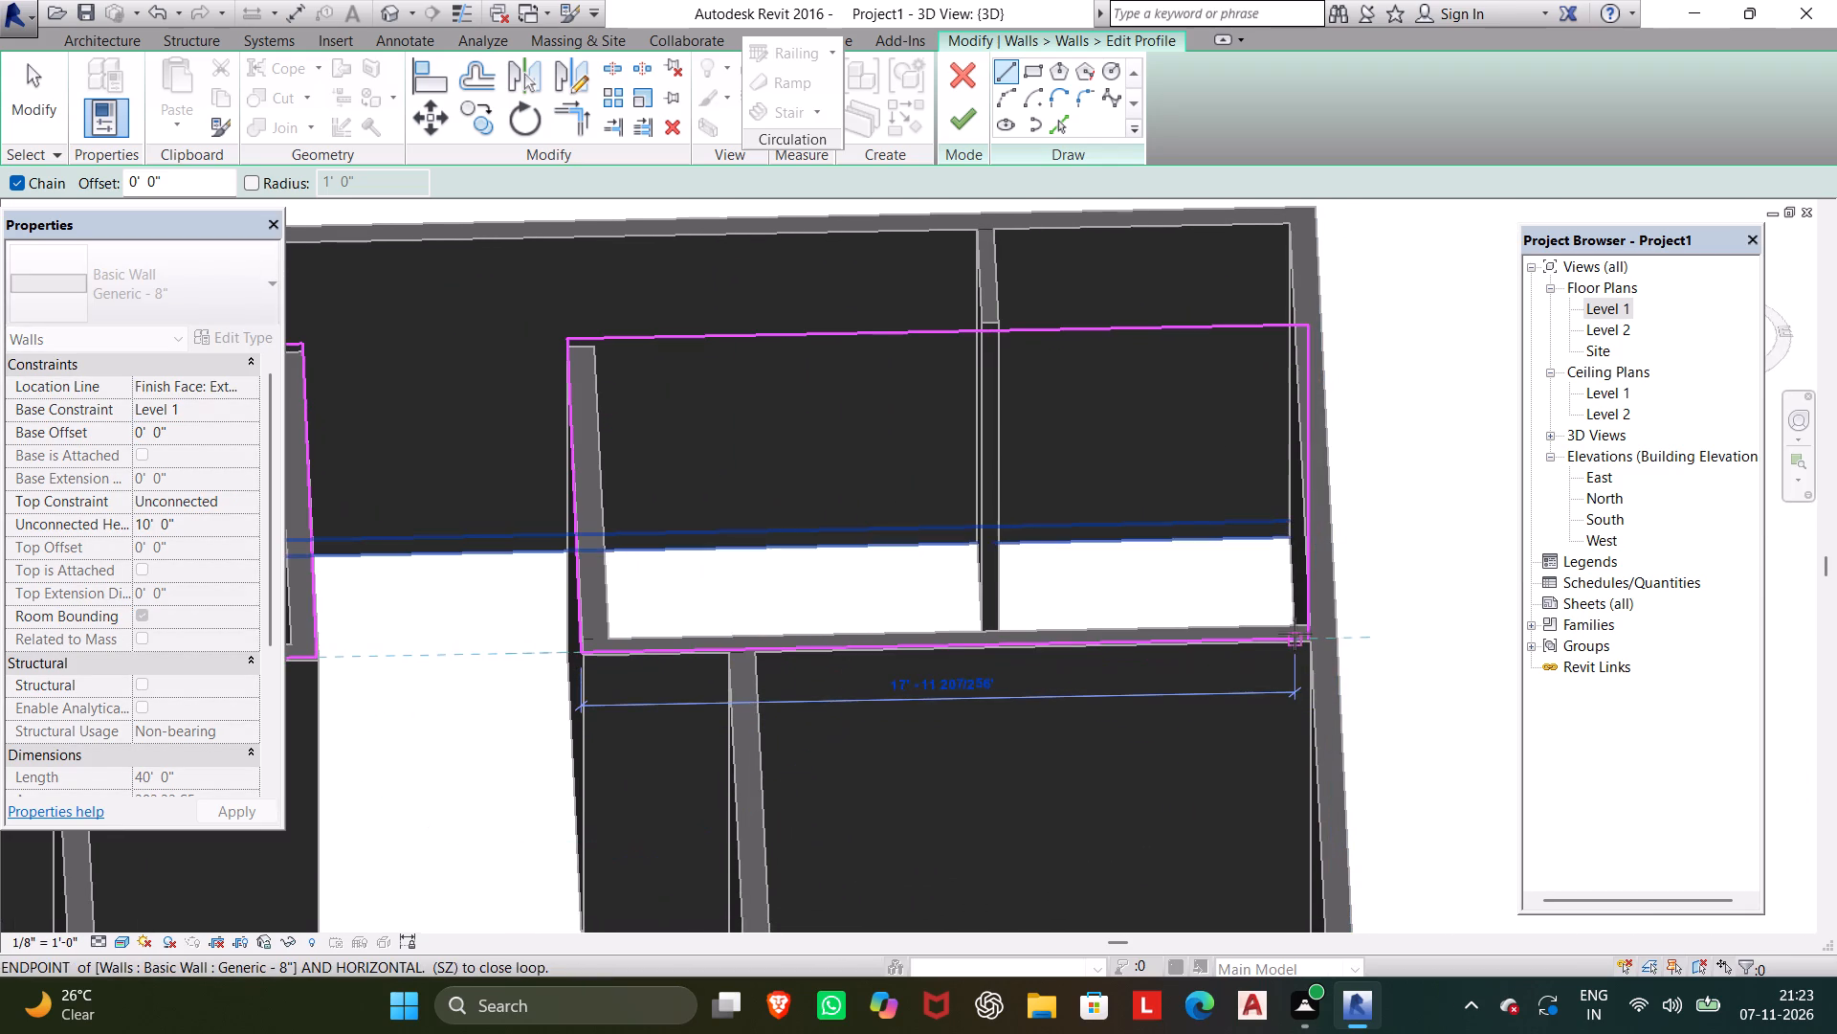
{"action": "left_click", "coordinate": [1313, 642]}
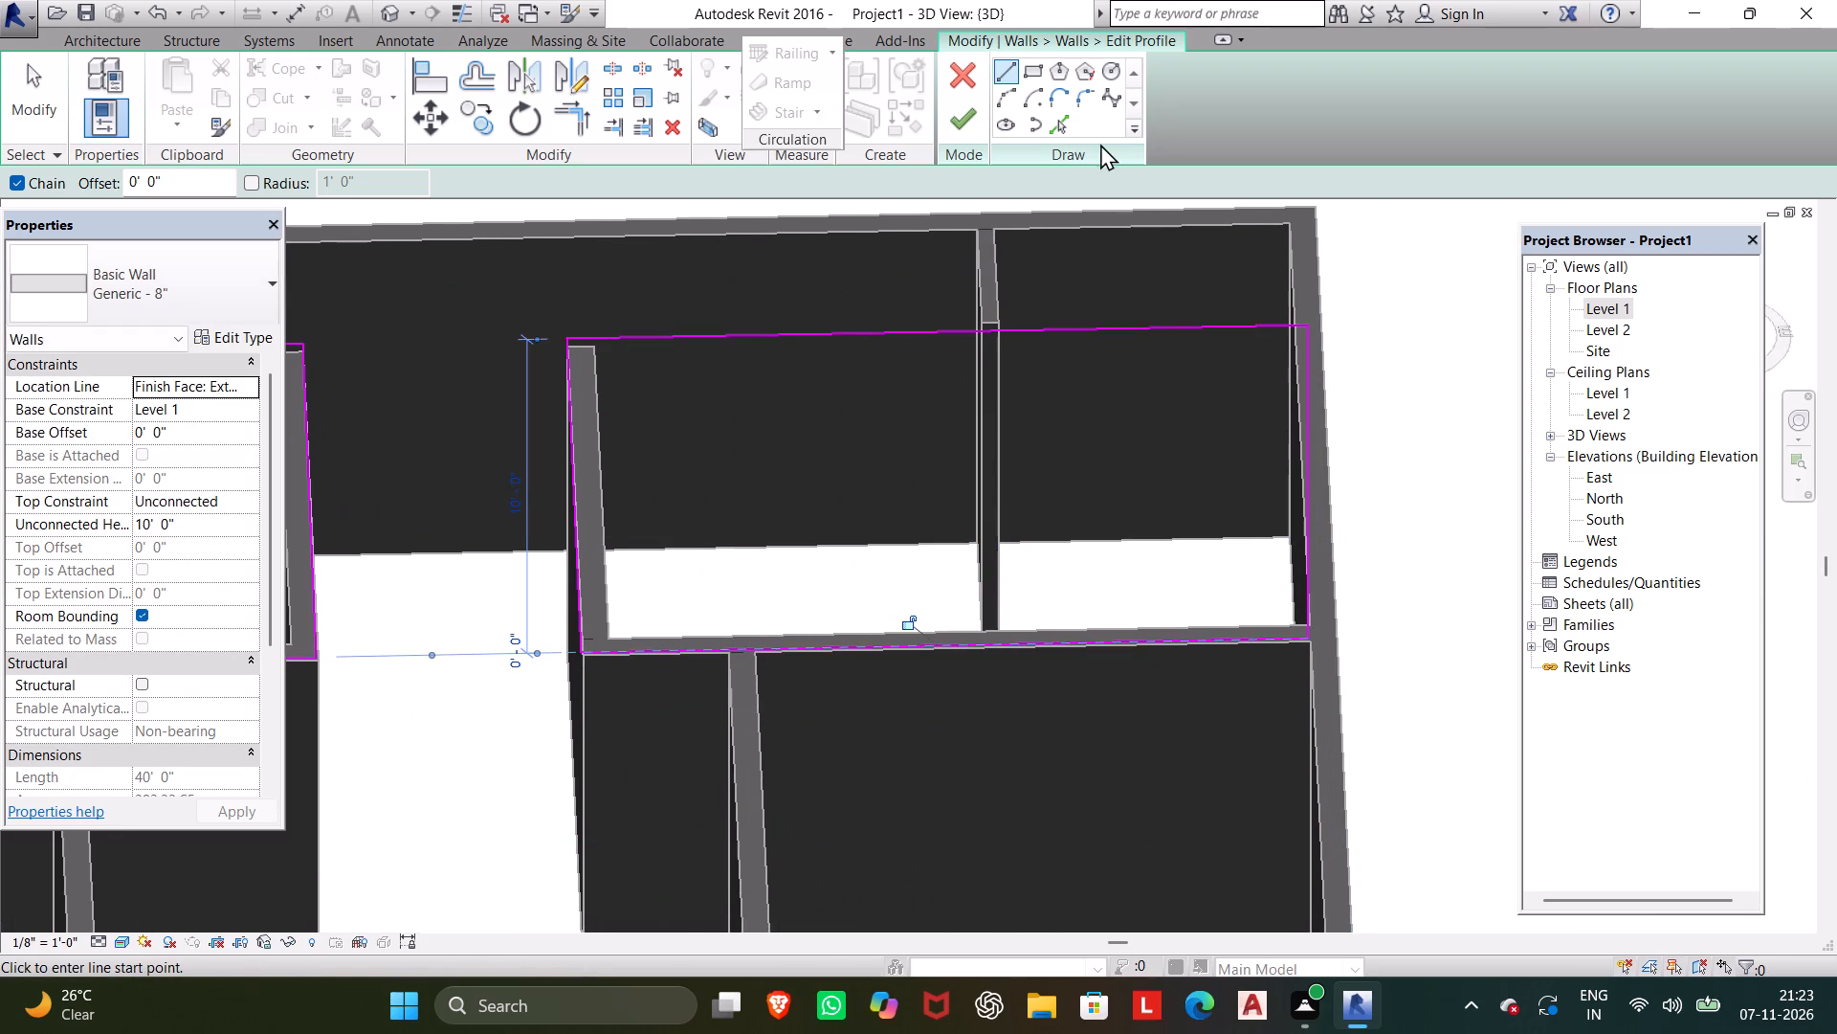
{"action": "left_click", "coordinate": [973, 127]}
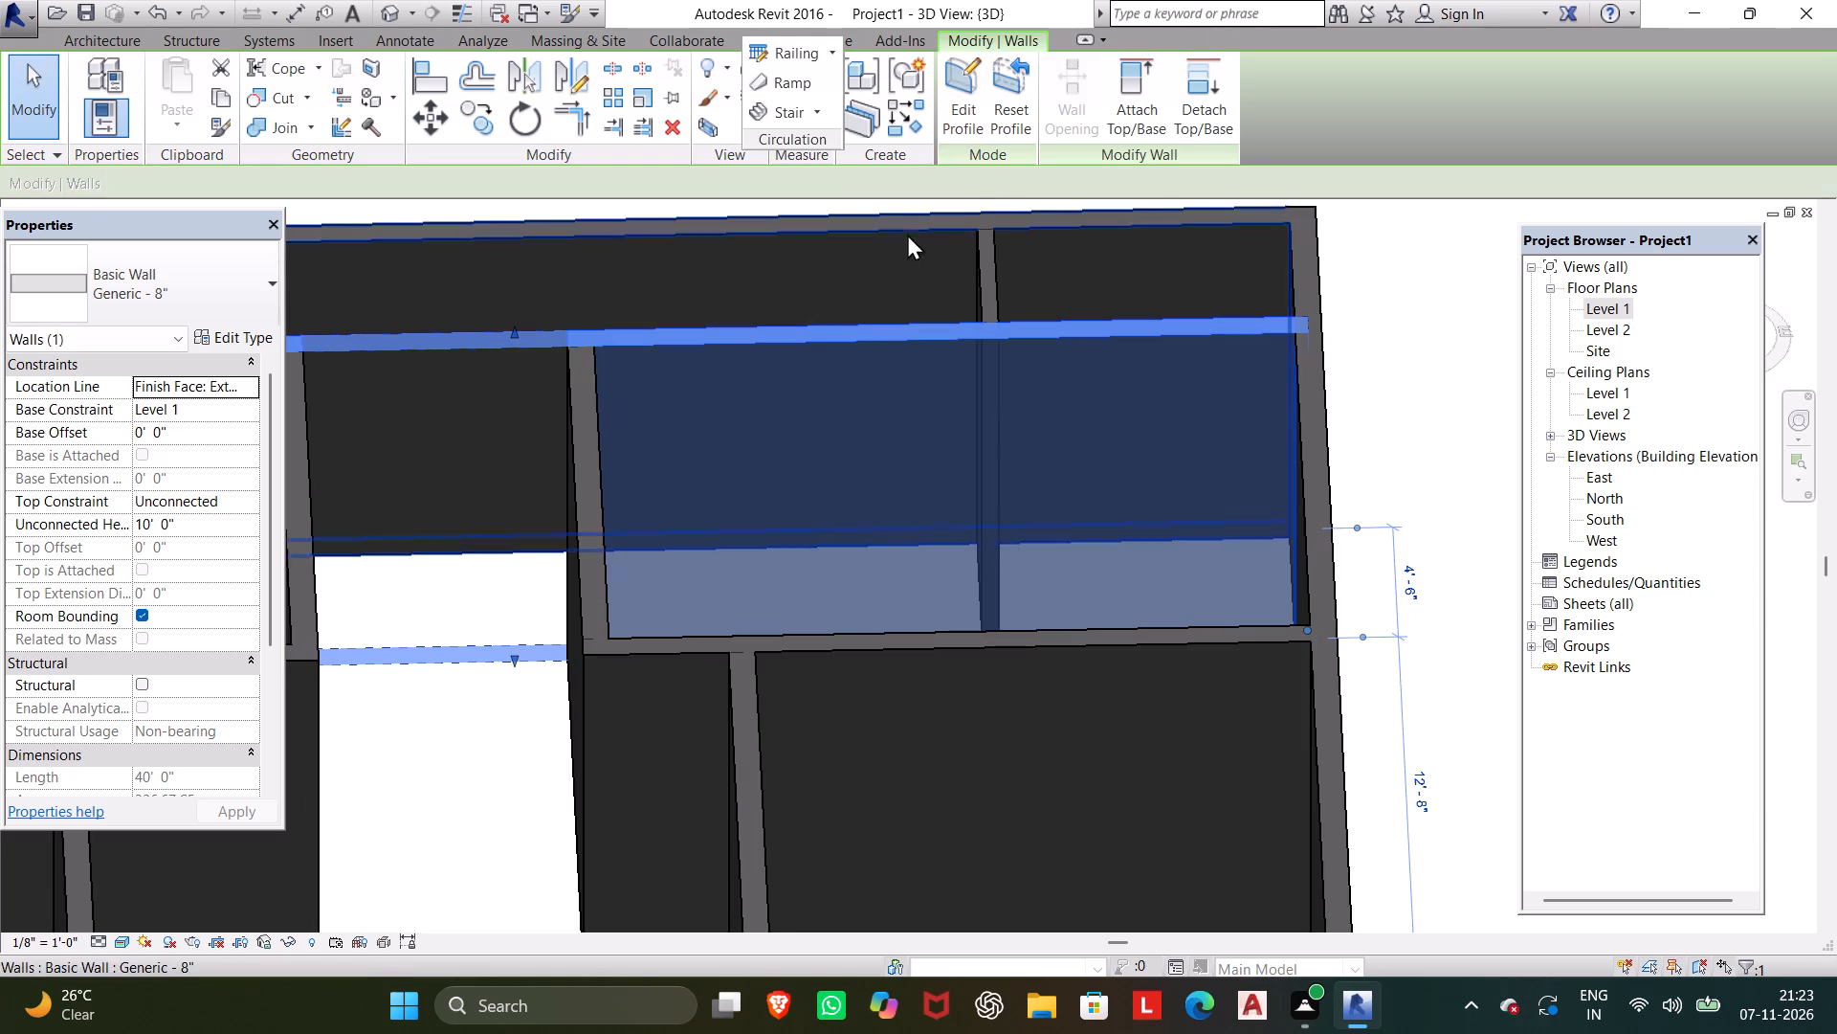
{"action": "key", "text": "Escape"}
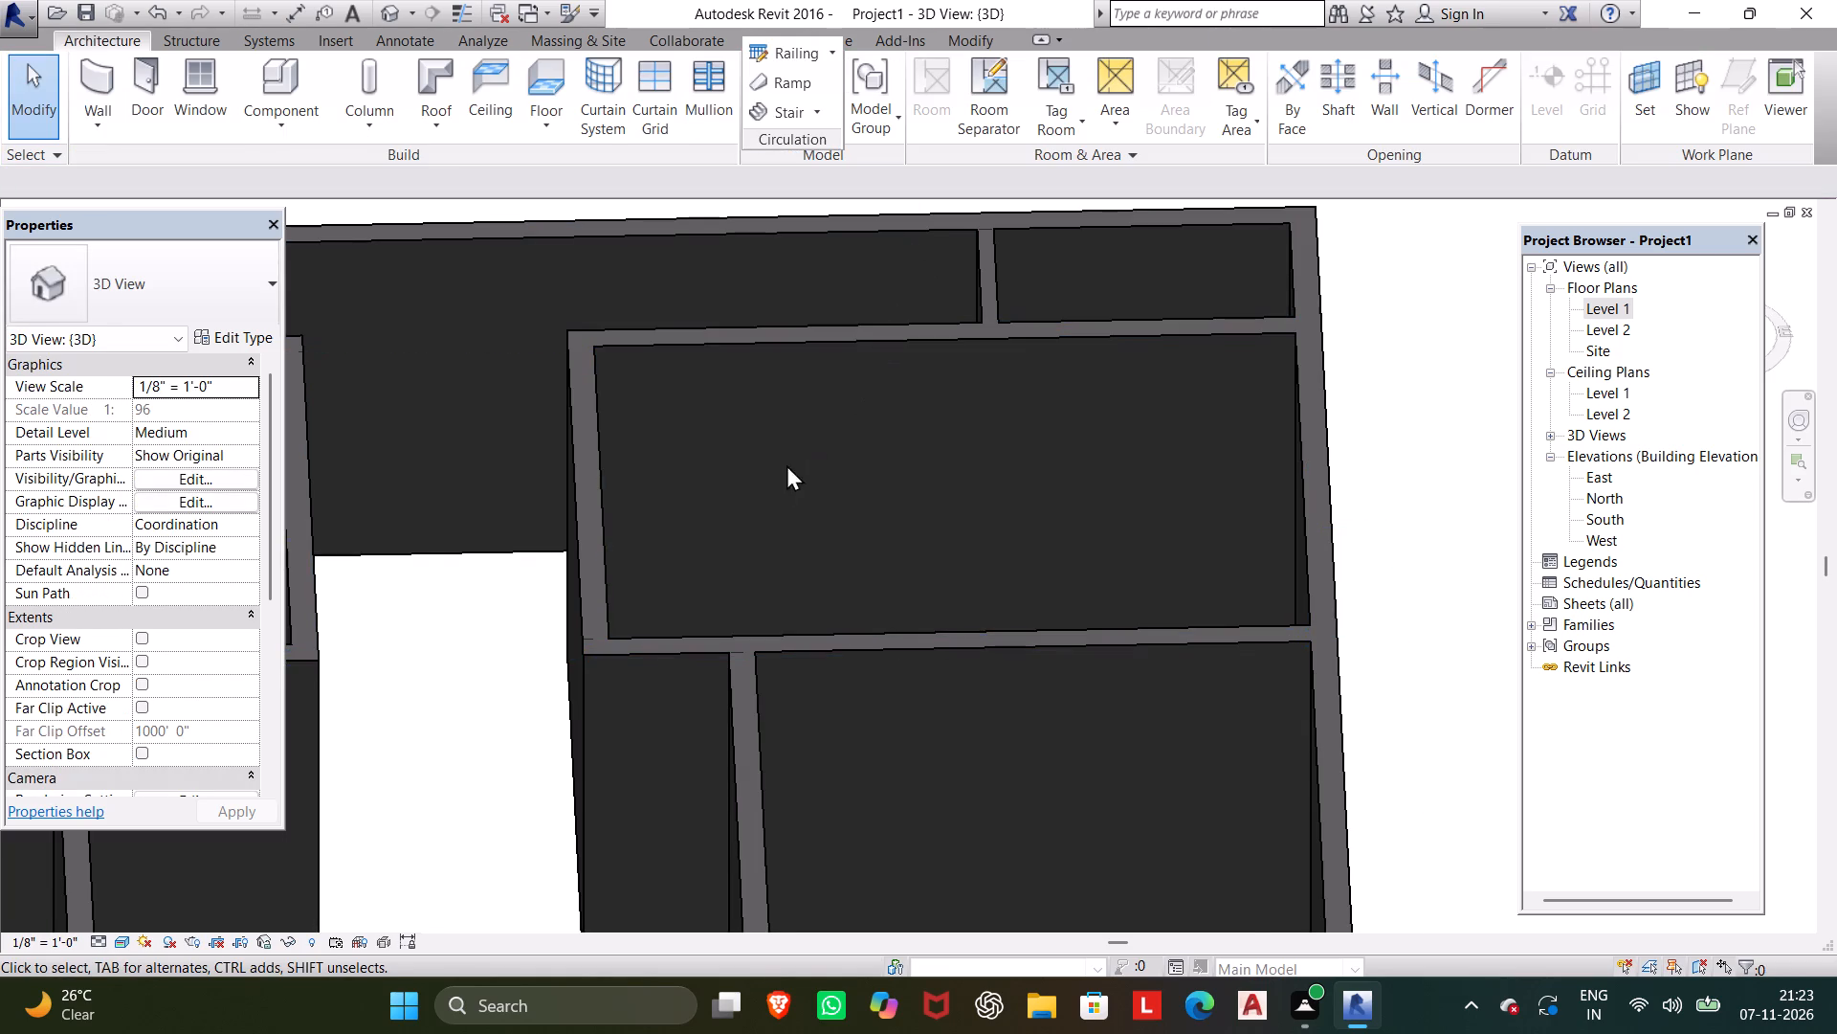
Look over the opened cross wall in the 3D model and dismiss the notification card covering the view.
{"action": "scroll", "coordinate": [764, 478], "scroll_direction": "down", "scroll_amount": 1}
{"action": "middle_click_drag", "start_coordinate": [550, 578], "coordinate": [685, 649]}
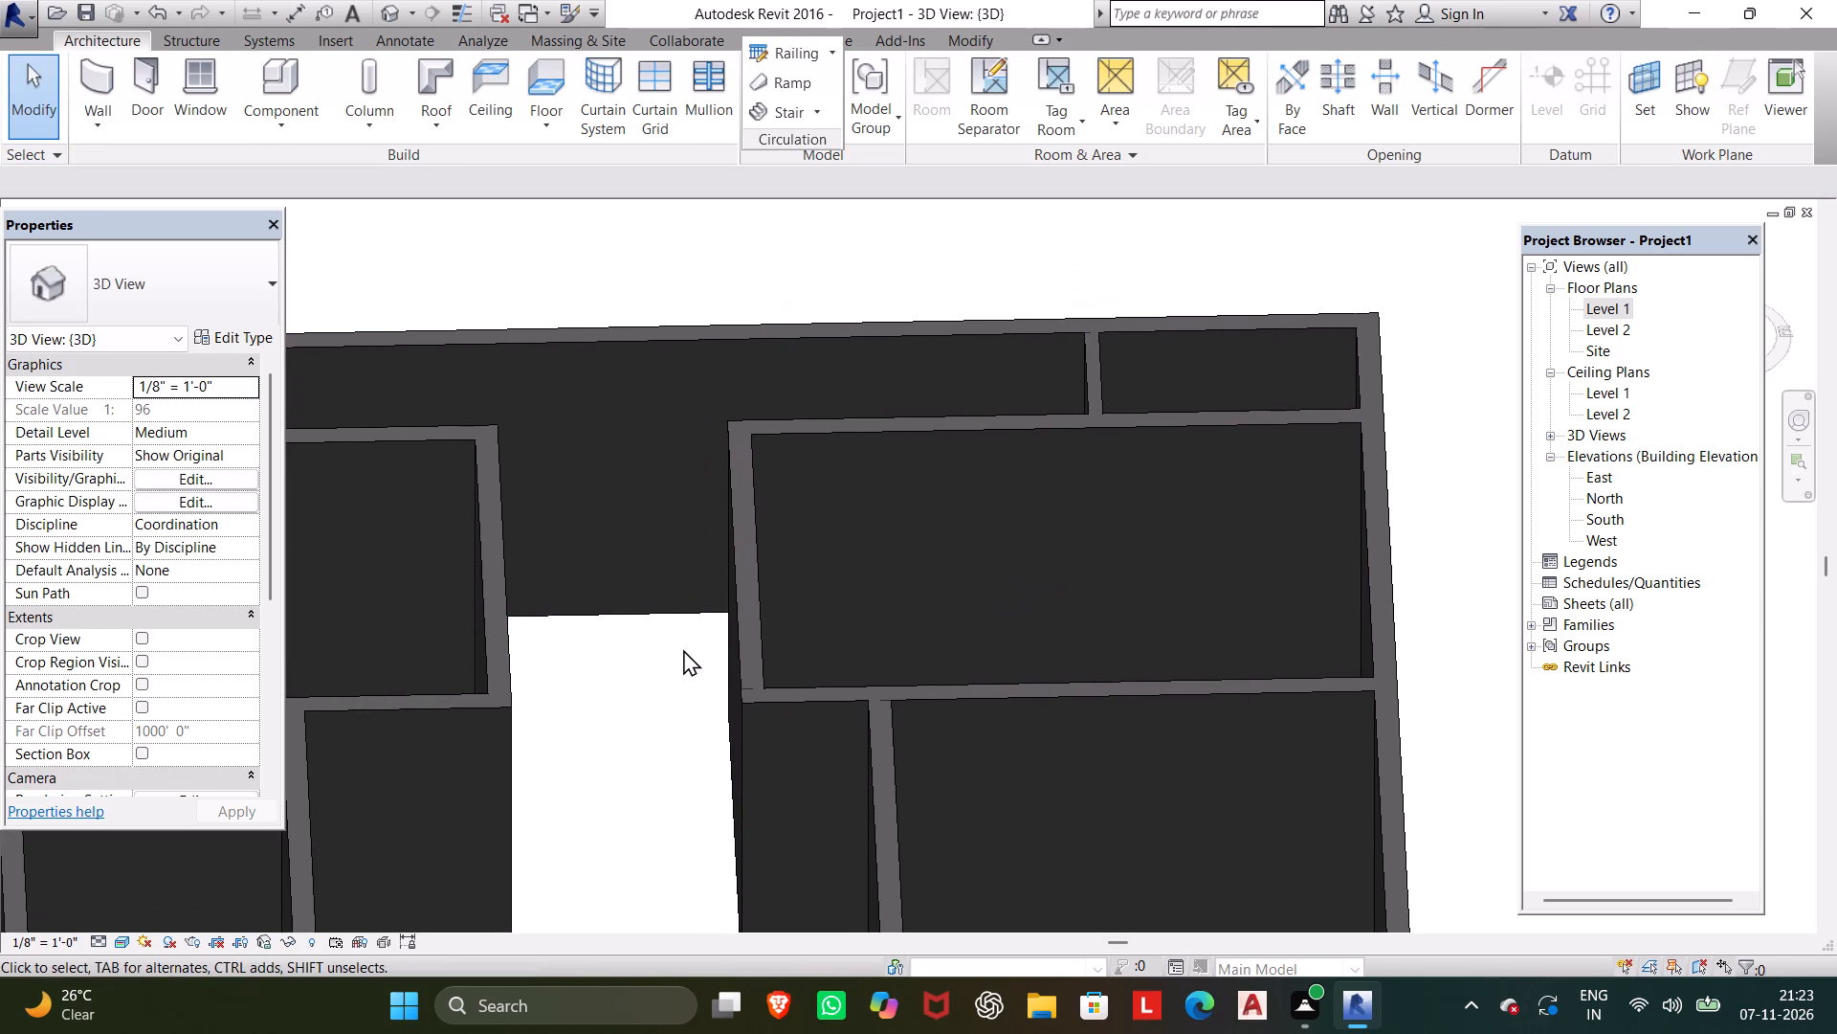
{"action": "middle_click_drag", "start_coordinate": [675, 649], "coordinate": [830, 626], "text": "shift"}
{"action": "scroll", "coordinate": [564, 664], "scroll_direction": "down", "scroll_amount": 1}
{"action": "middle_click_drag", "start_coordinate": [564, 664], "coordinate": [854, 671]}
{"action": "middle_click_drag", "start_coordinate": [712, 670], "coordinate": [953, 652]}
{"action": "middle_click_drag", "start_coordinate": [885, 665], "coordinate": [1004, 423]}
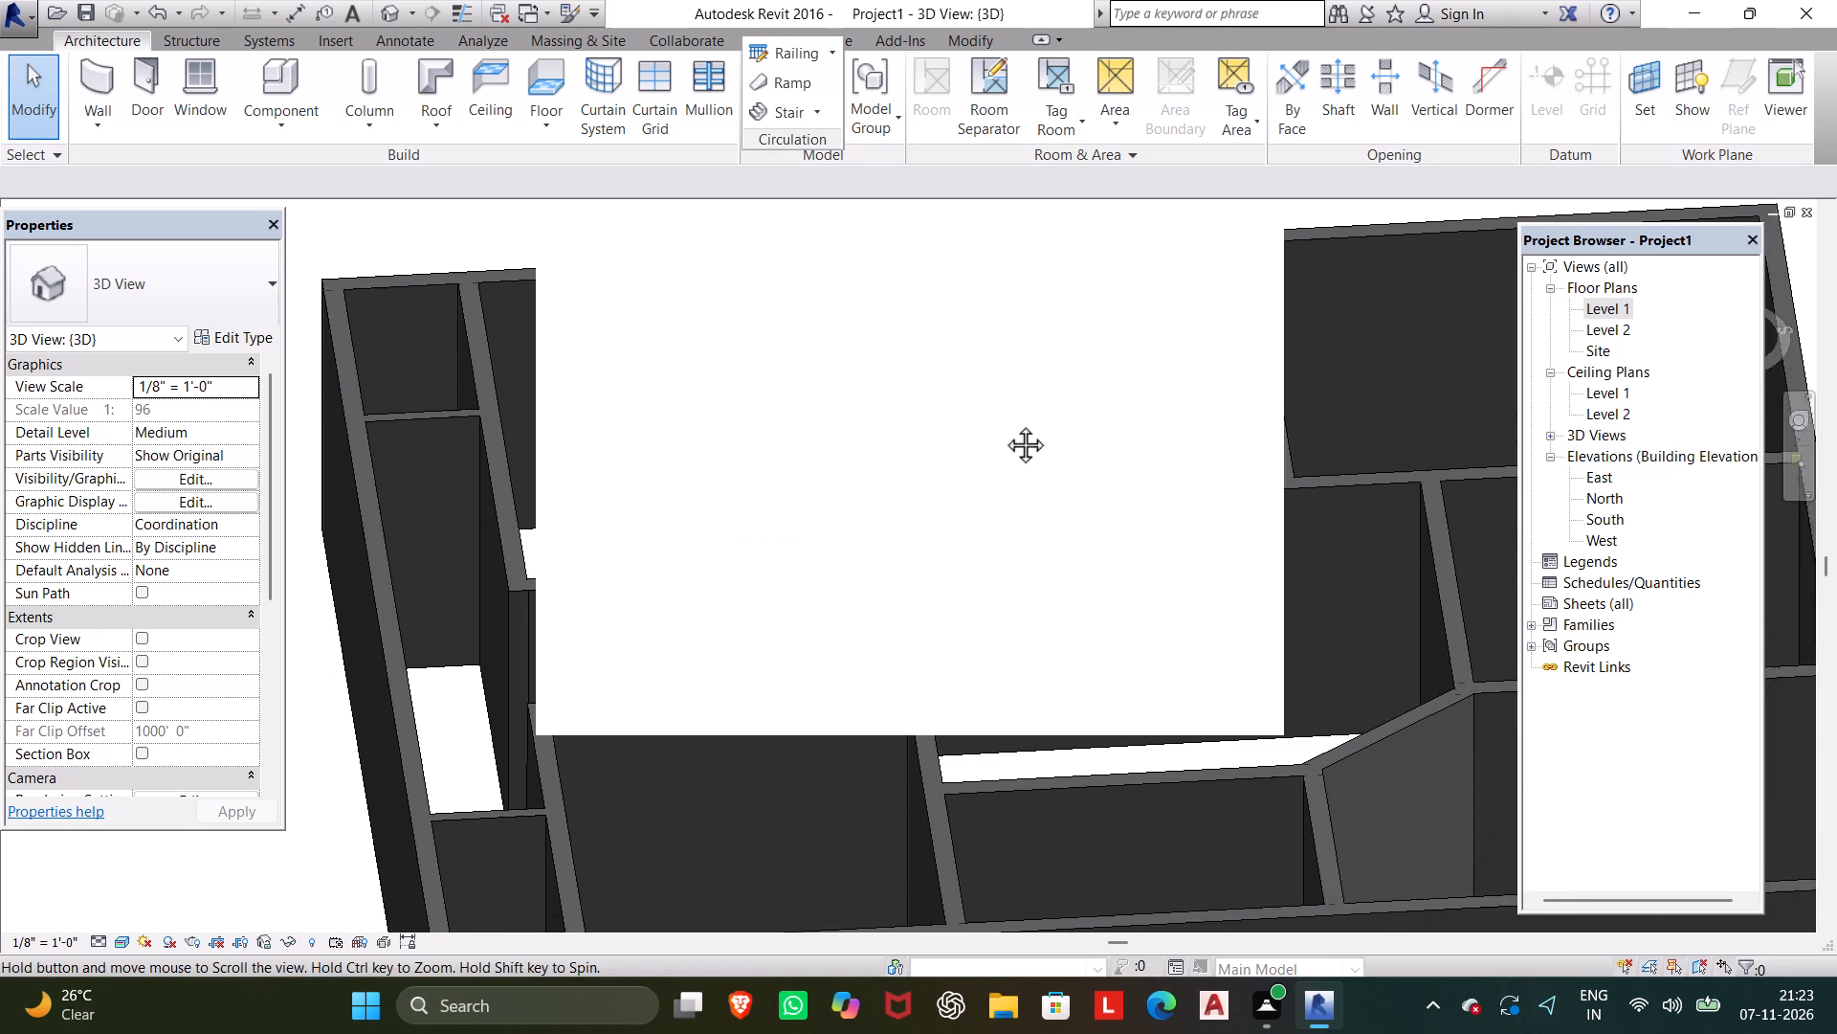
{"action": "middle_click_drag", "start_coordinate": [1004, 423], "coordinate": [1006, 417]}
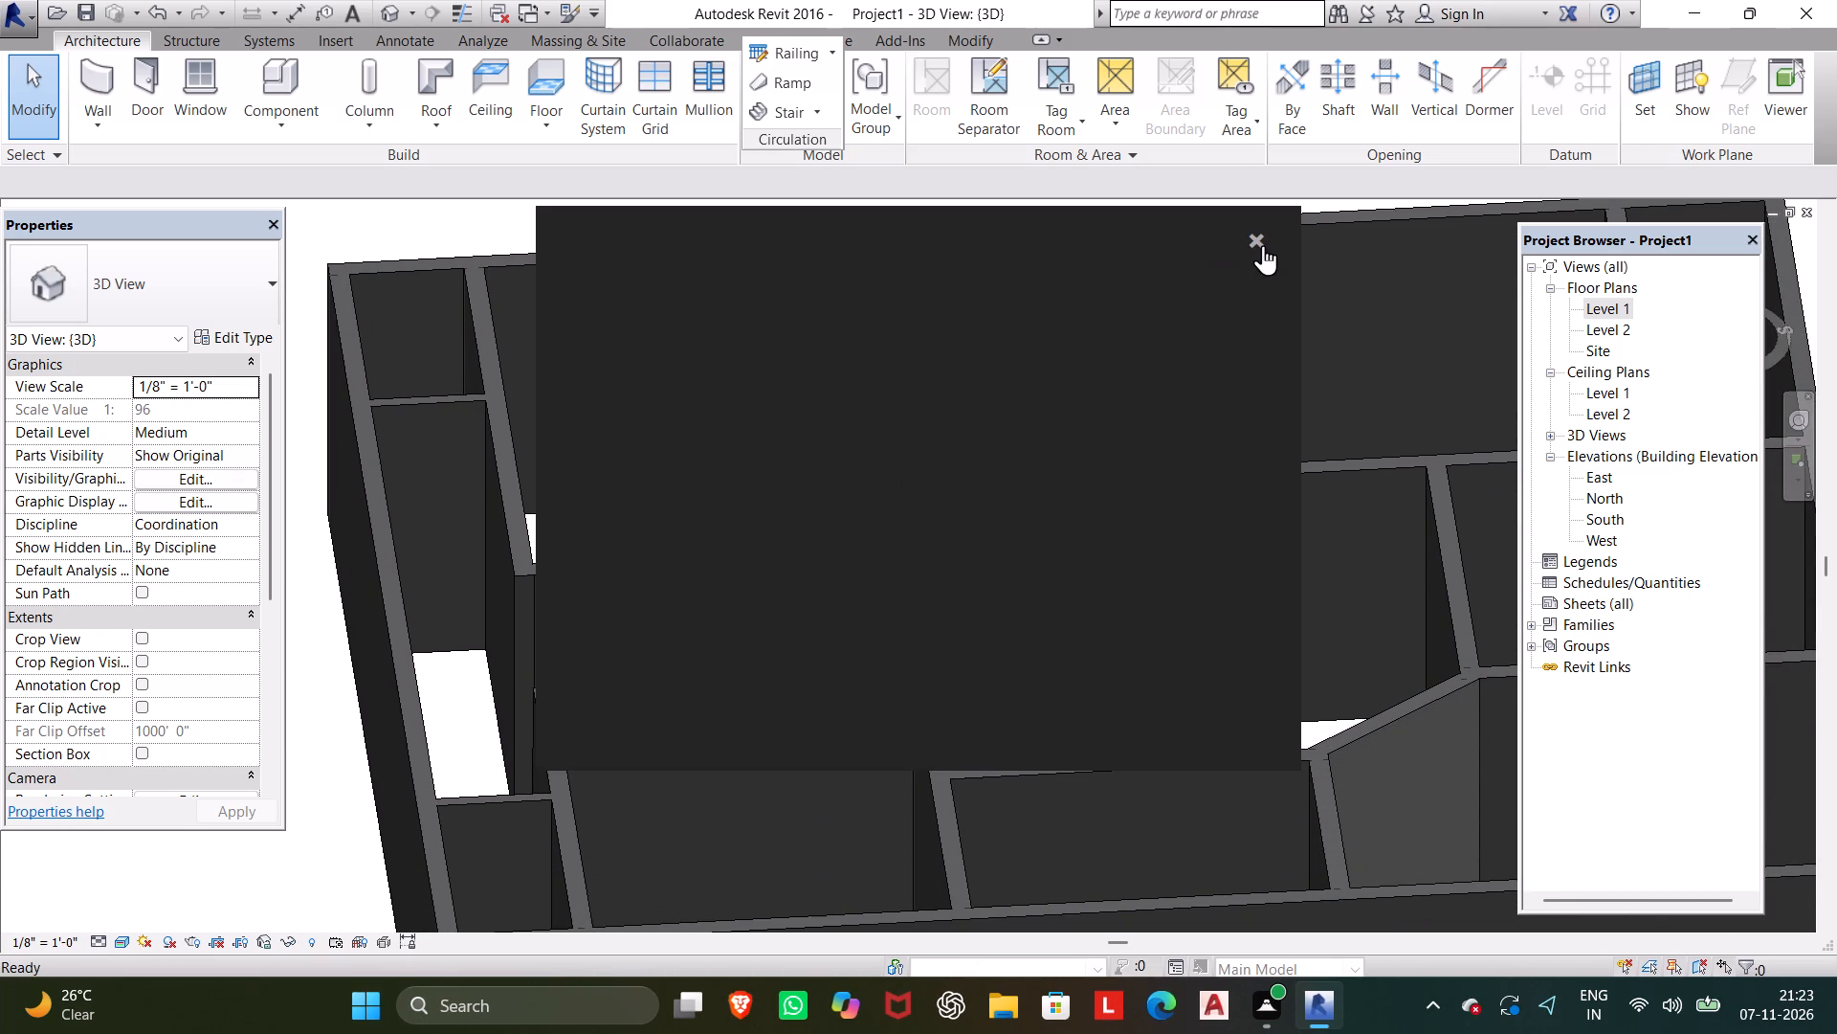
{"action": "left_click", "coordinate": [1265, 237]}
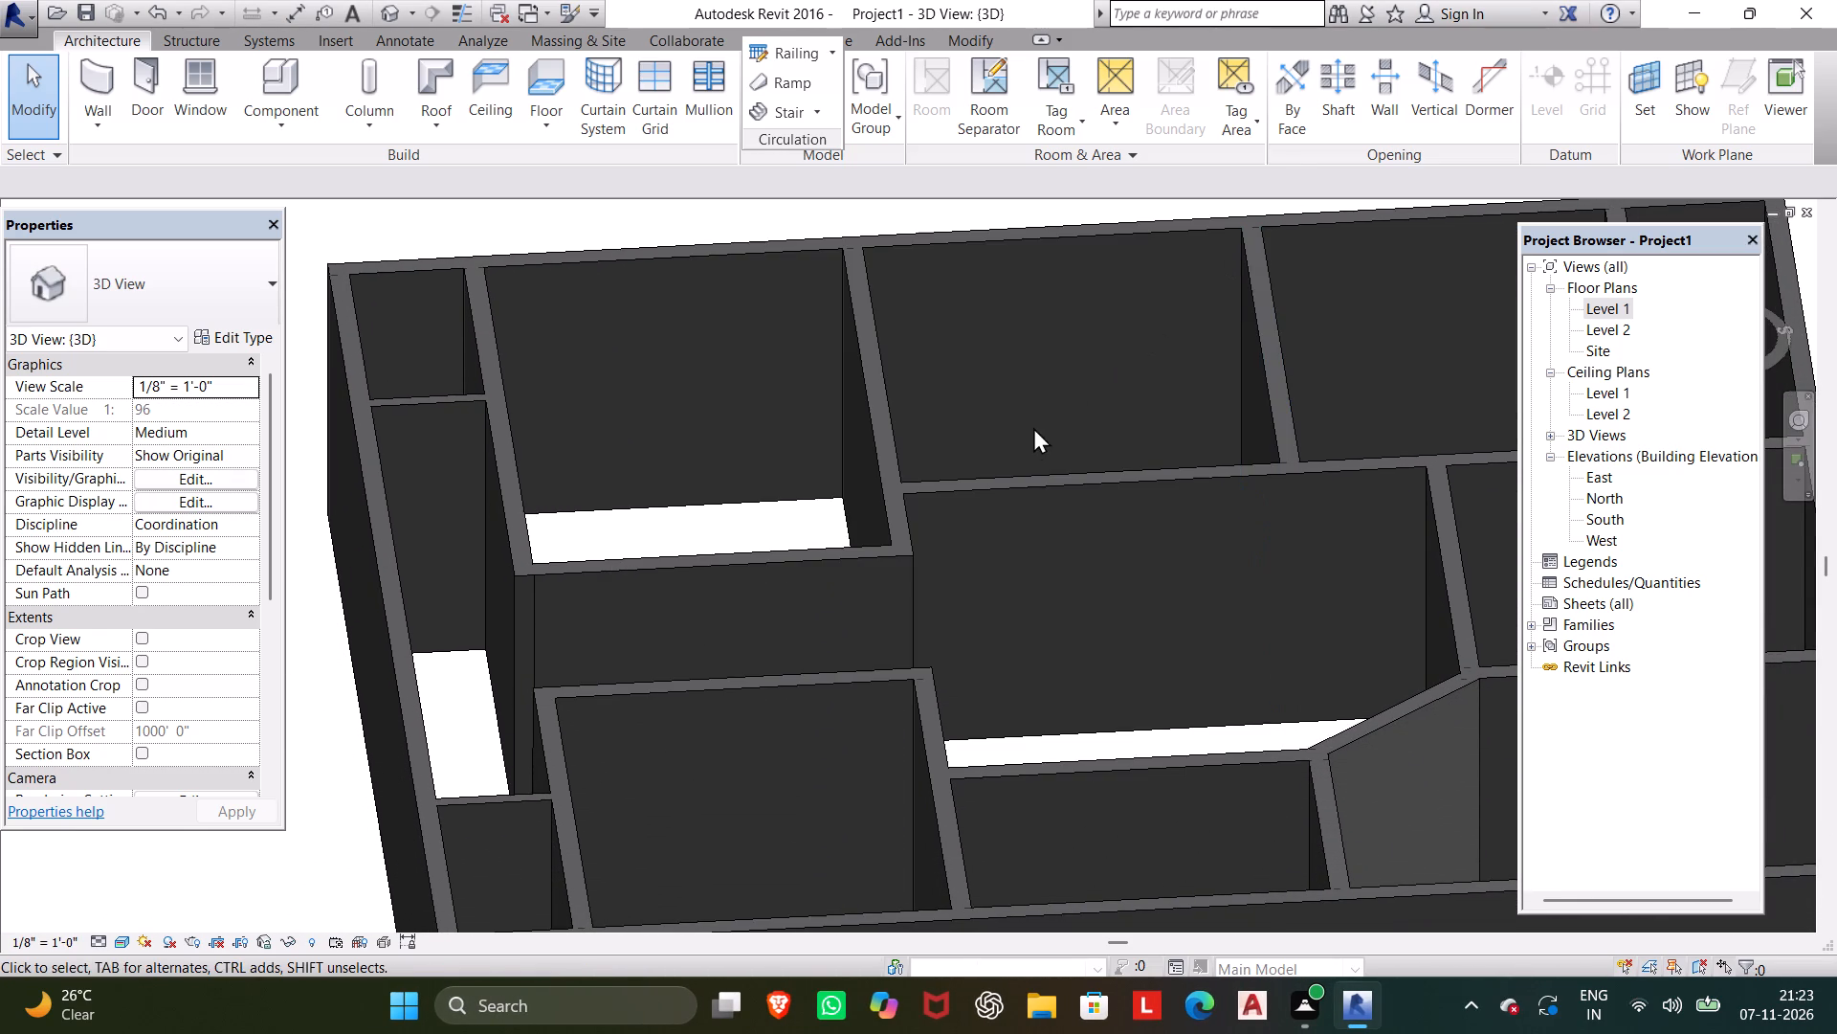
Examine the cross wall's cut ends at the central passage from several angles, down to their base.
{"action": "middle_click_drag", "start_coordinate": [1029, 435], "coordinate": [1113, 309]}
{"action": "middle_click_drag", "start_coordinate": [1056, 367], "coordinate": [1145, 427], "text": "shift"}
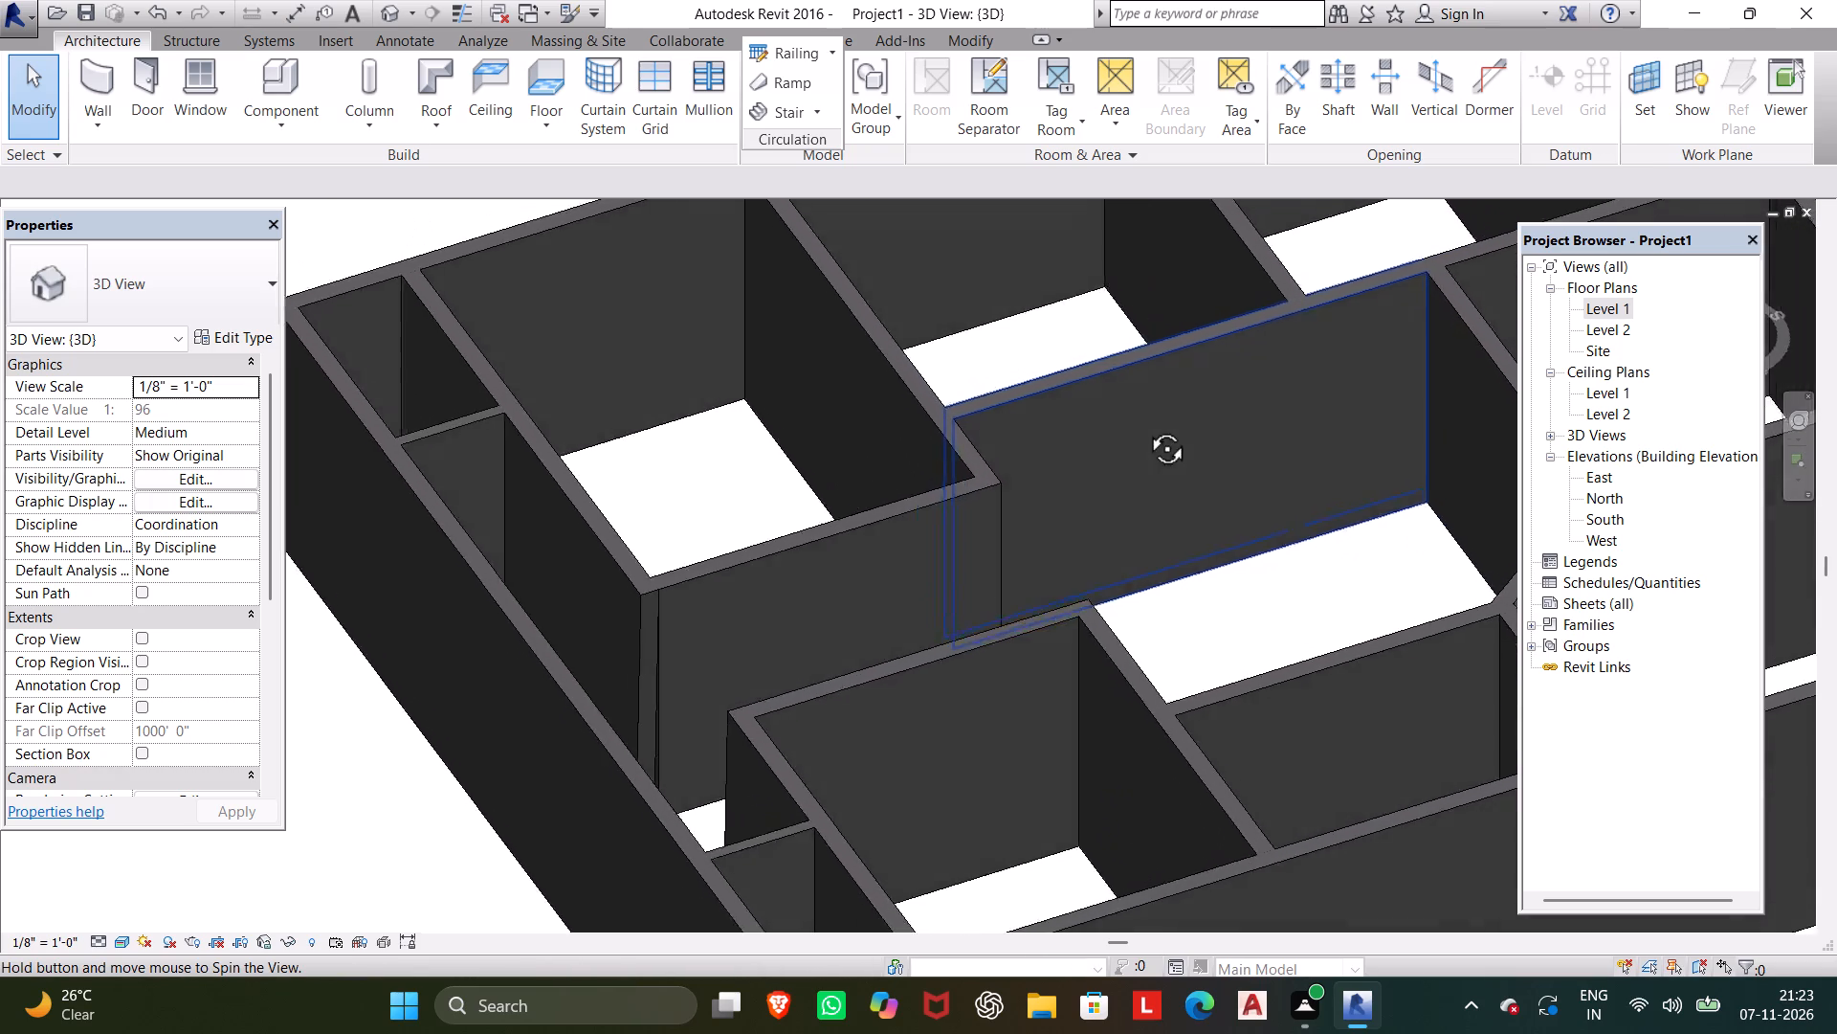
{"action": "middle_click_drag", "start_coordinate": [1145, 427], "coordinate": [1502, 439], "text": "shift"}
{"action": "middle_click_drag", "start_coordinate": [1424, 480], "coordinate": [1274, 281]}
{"action": "middle_click_drag", "start_coordinate": [1295, 456], "coordinate": [1319, 282], "text": "shift"}
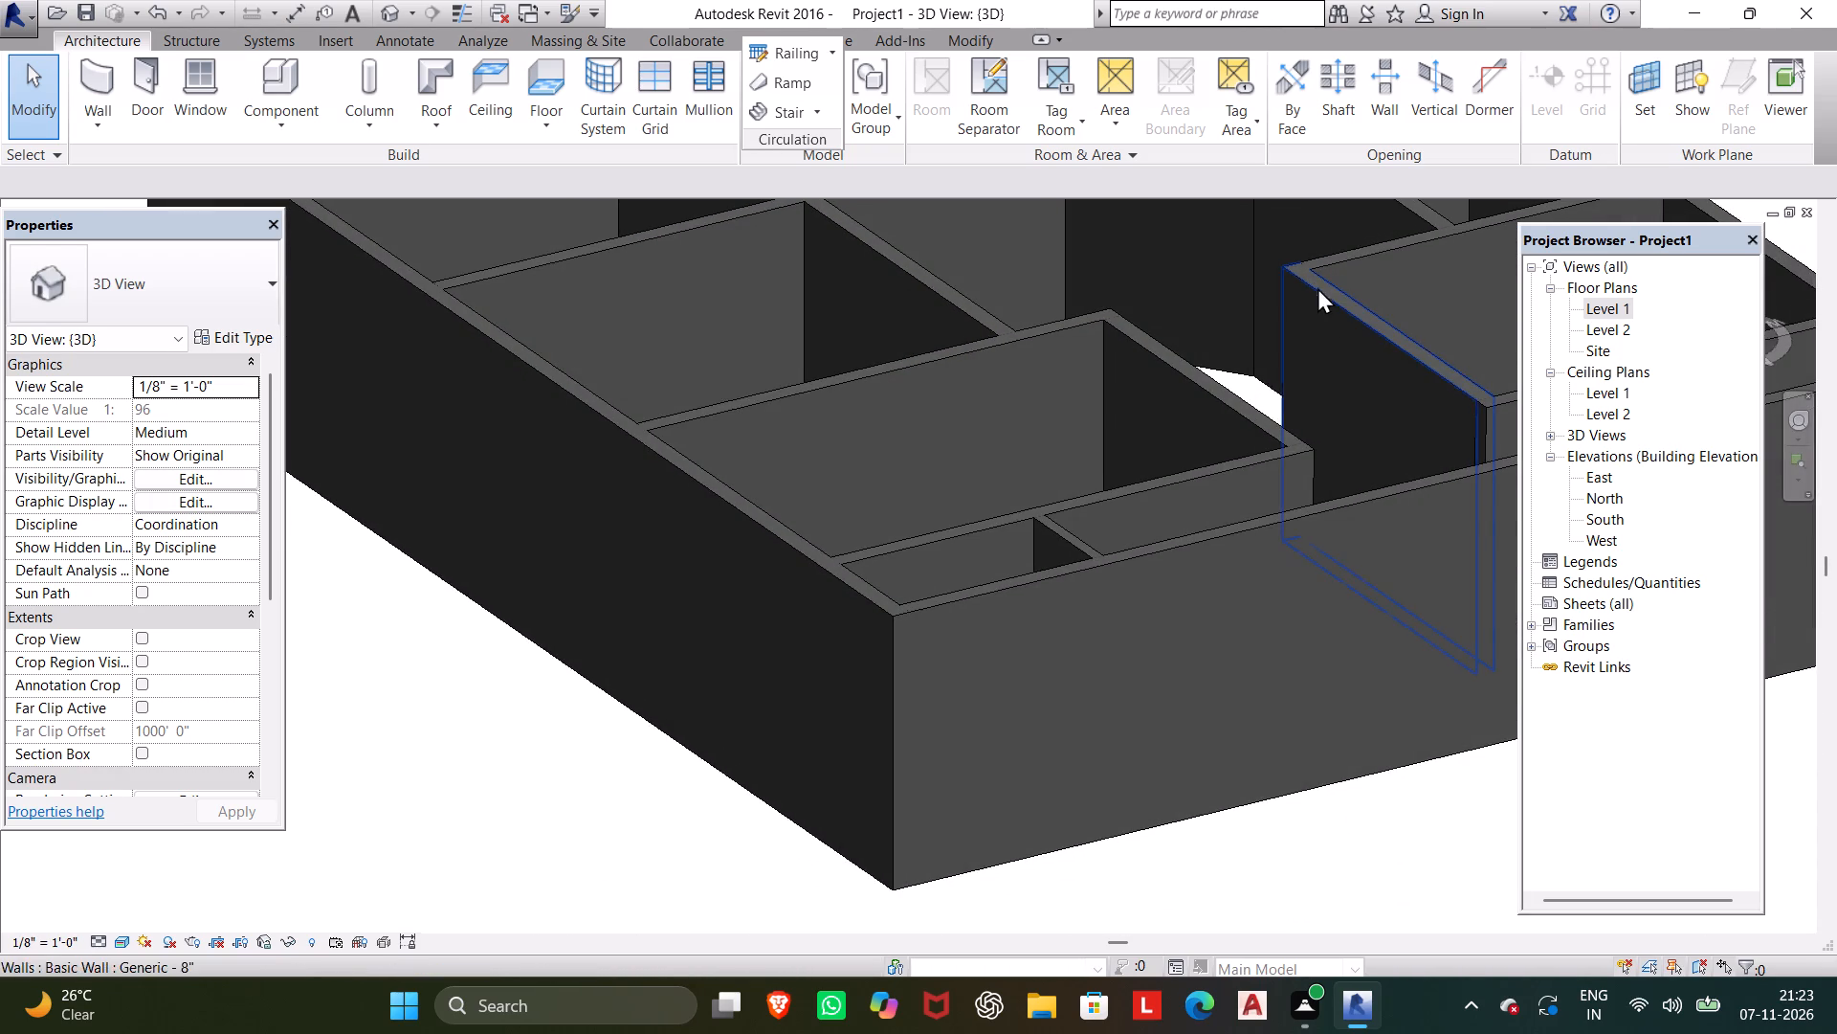
{"action": "middle_click_drag", "start_coordinate": [1317, 299], "coordinate": [1221, 403]}
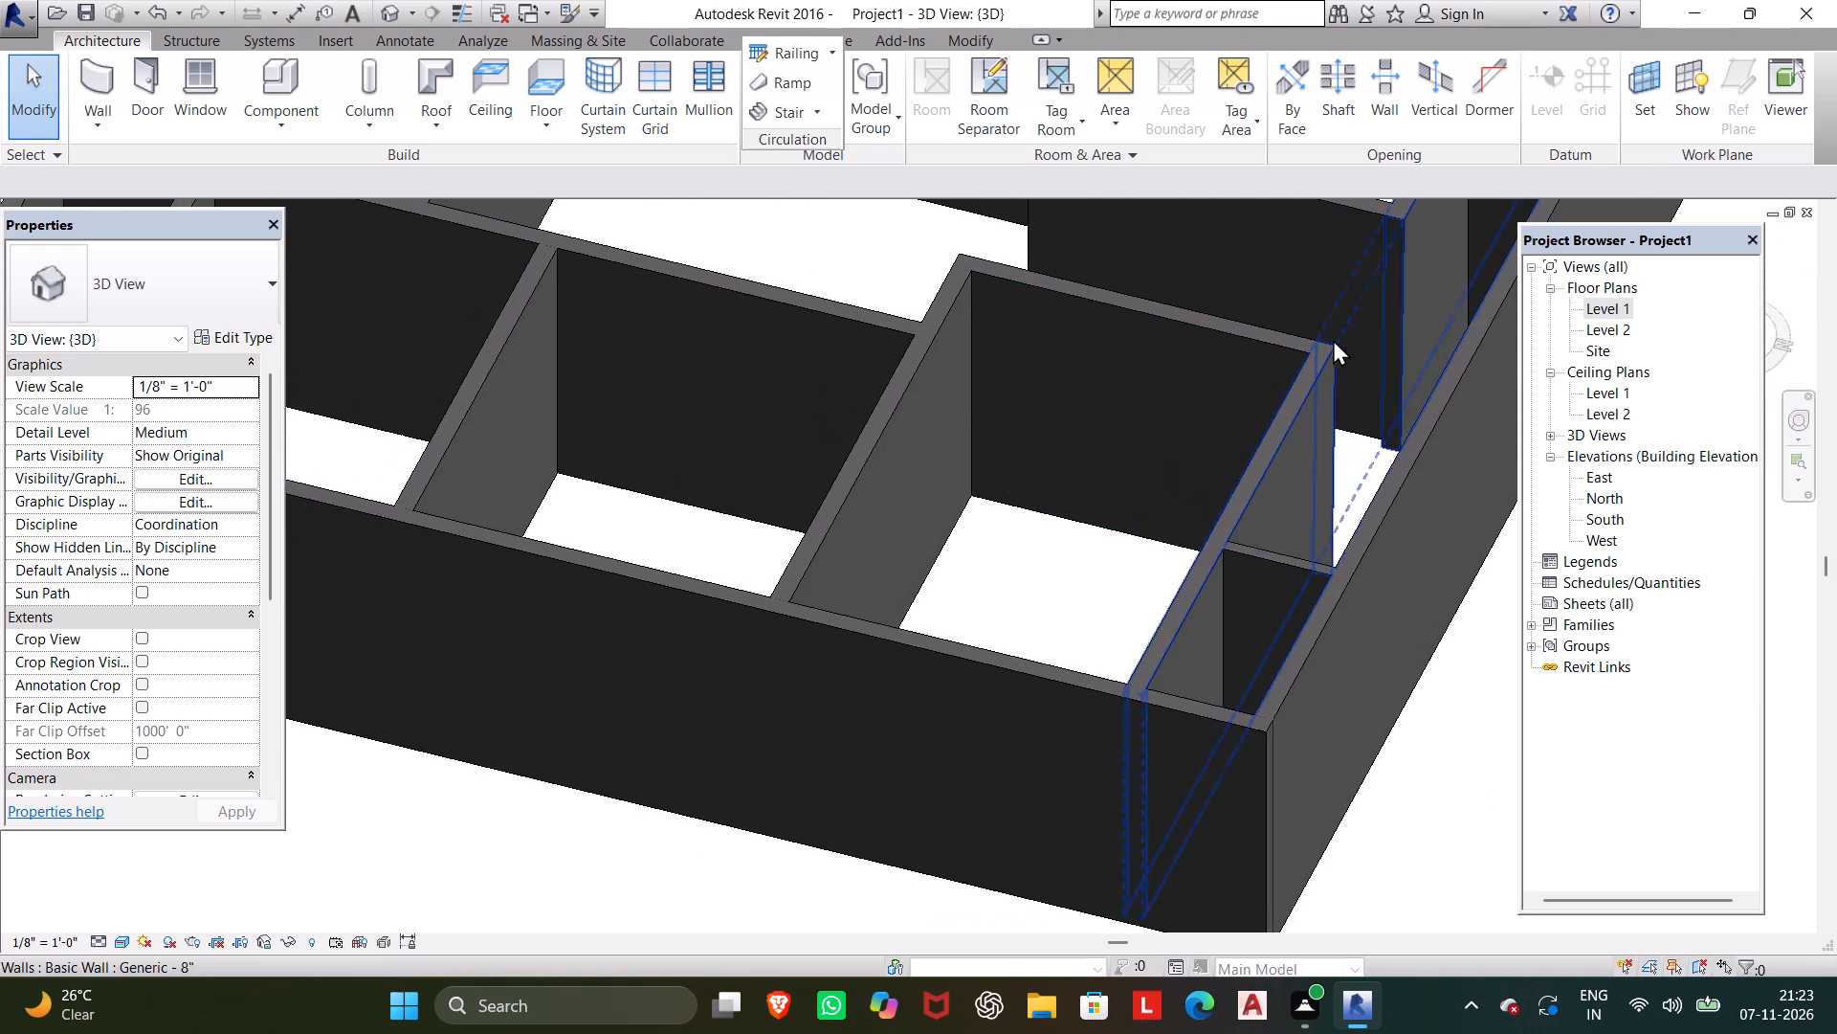
{"action": "middle_click_drag", "start_coordinate": [1370, 314], "coordinate": [1125, 480]}
{"action": "scroll", "coordinate": [1146, 435], "scroll_direction": "up", "scroll_amount": 5}
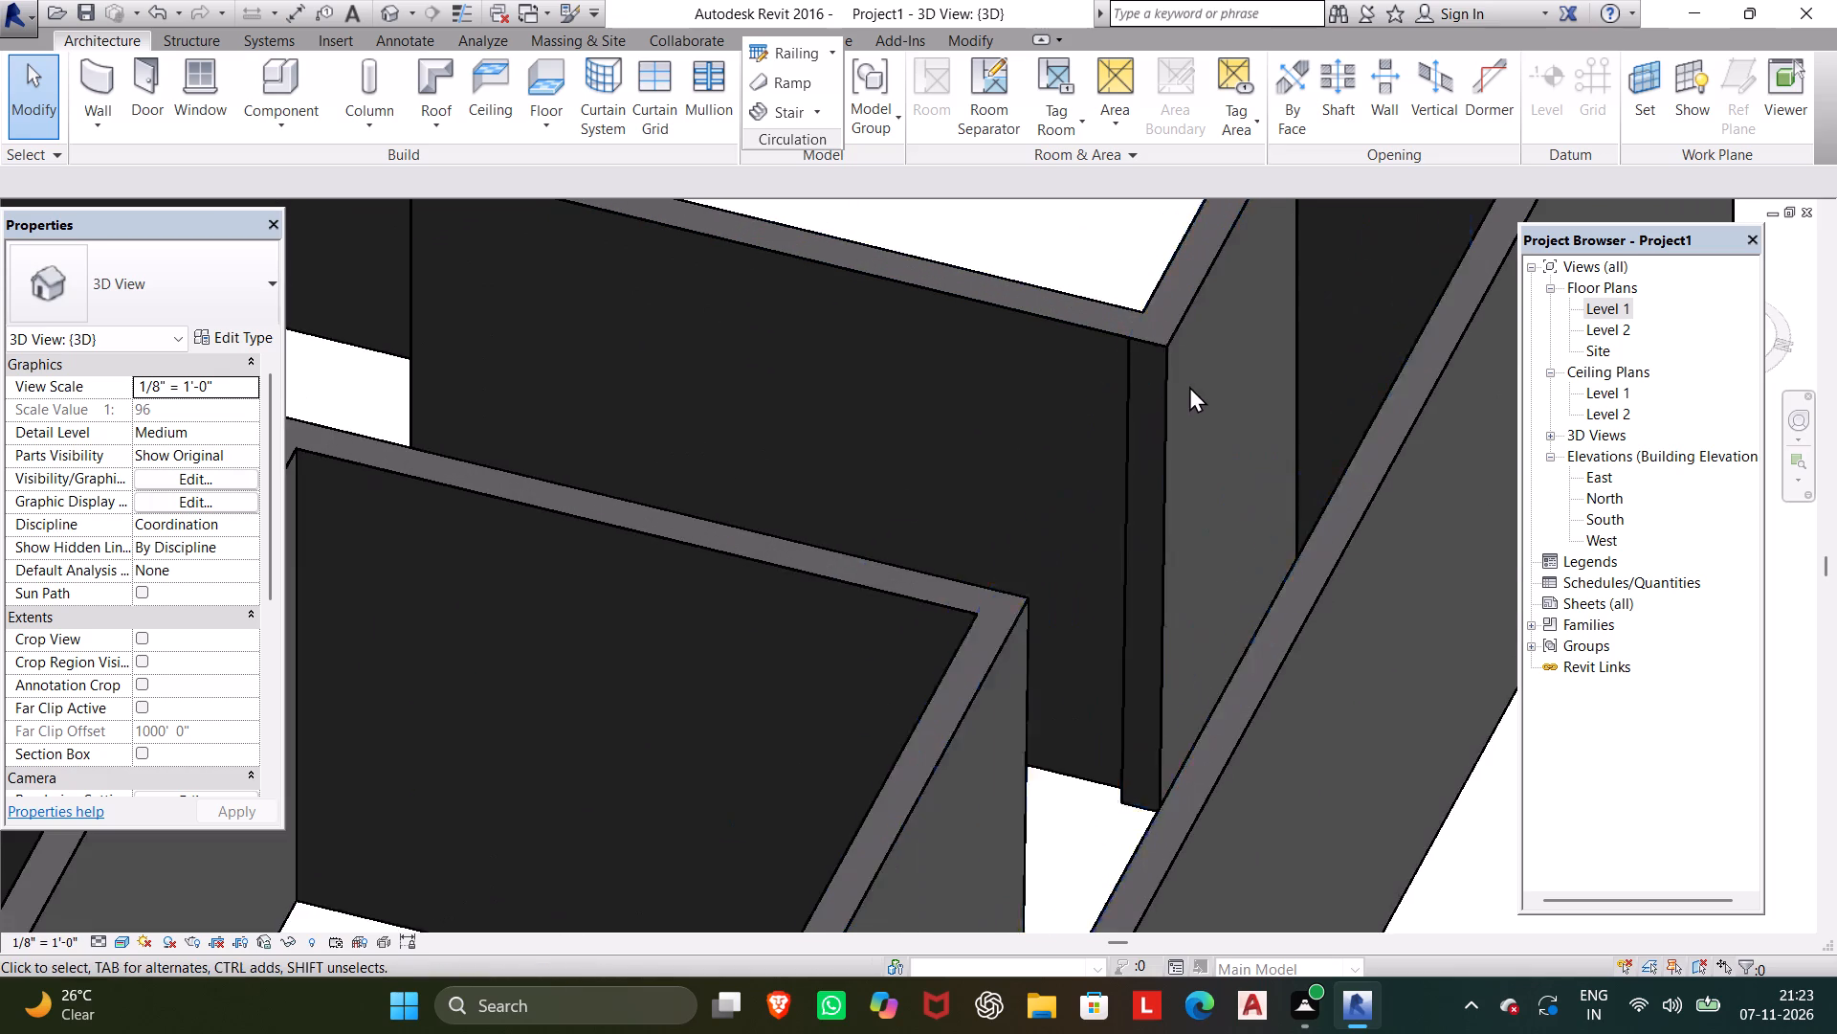
{"action": "scroll", "coordinate": [1195, 385], "scroll_direction": "up", "scroll_amount": 7}
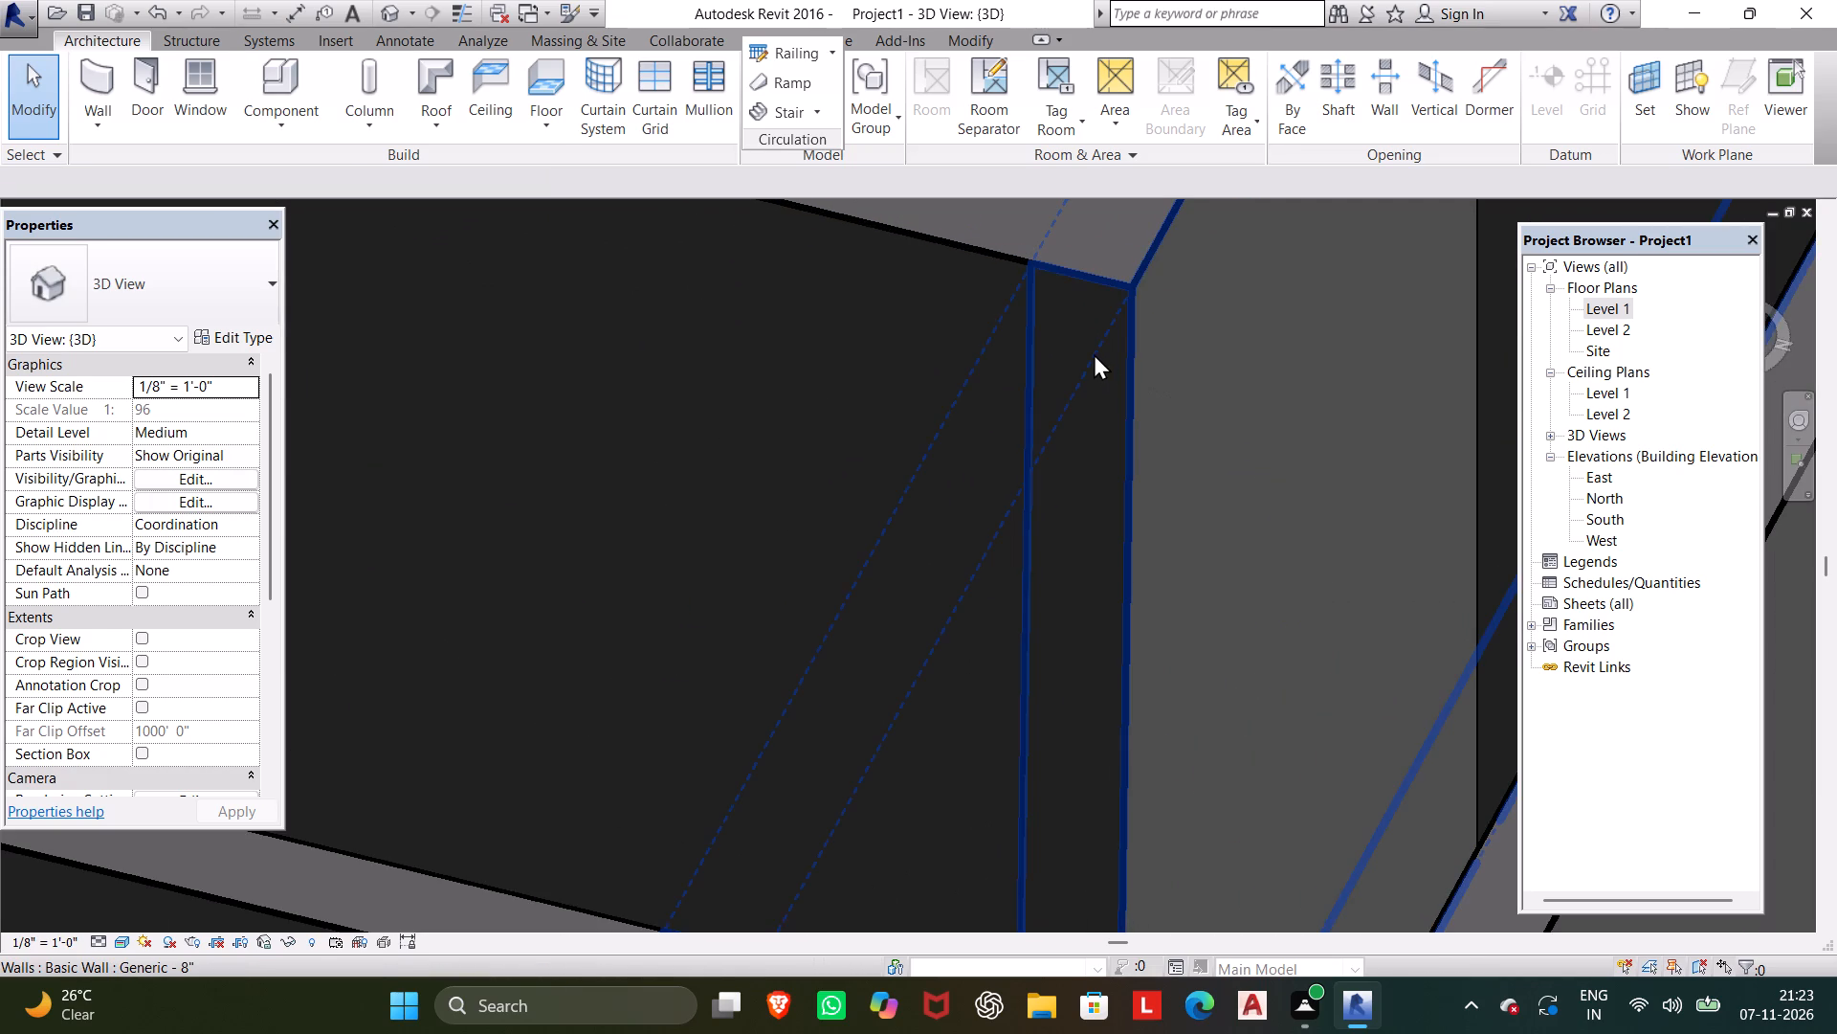
{"action": "left_click", "coordinate": [1094, 353]}
{"action": "scroll", "coordinate": [1064, 472], "scroll_direction": "down", "scroll_amount": 3}
{"action": "middle_click_drag", "start_coordinate": [1059, 478], "coordinate": [893, 486]}
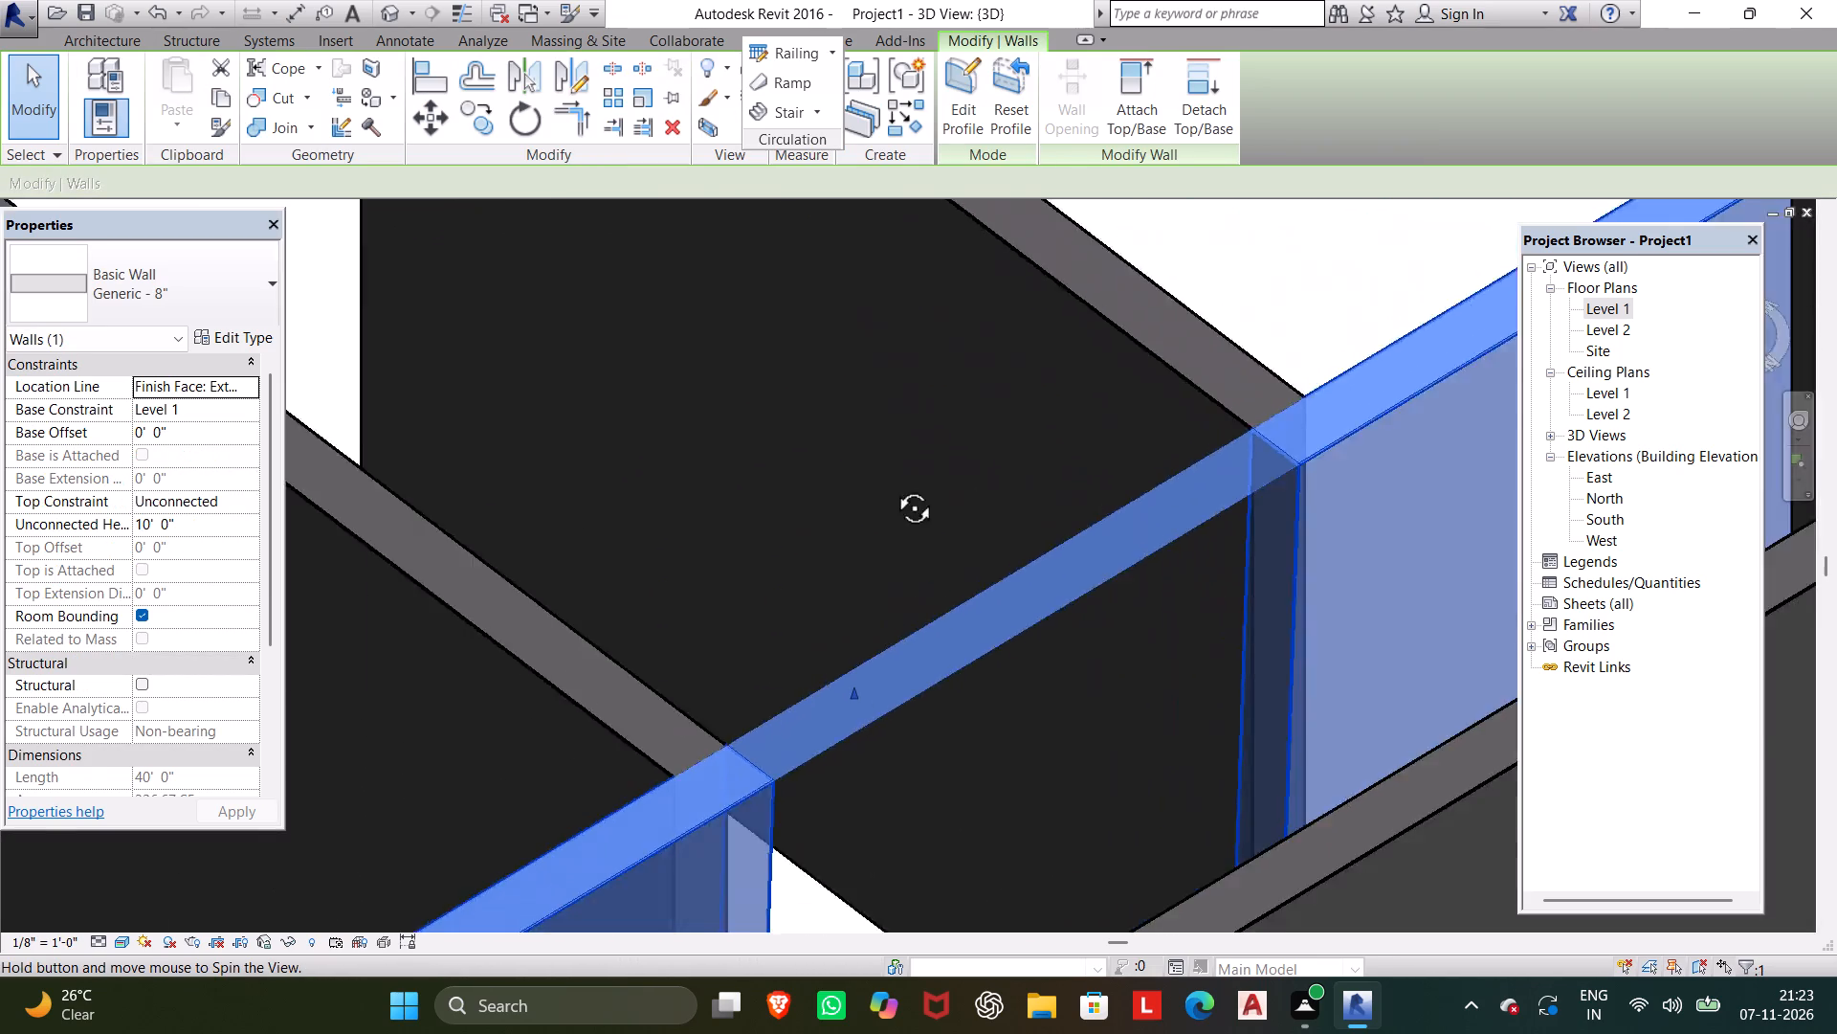
{"action": "middle_click_drag", "start_coordinate": [893, 486], "coordinate": [519, 416]}
{"action": "middle_click_drag", "start_coordinate": [642, 573], "coordinate": [628, 467]}
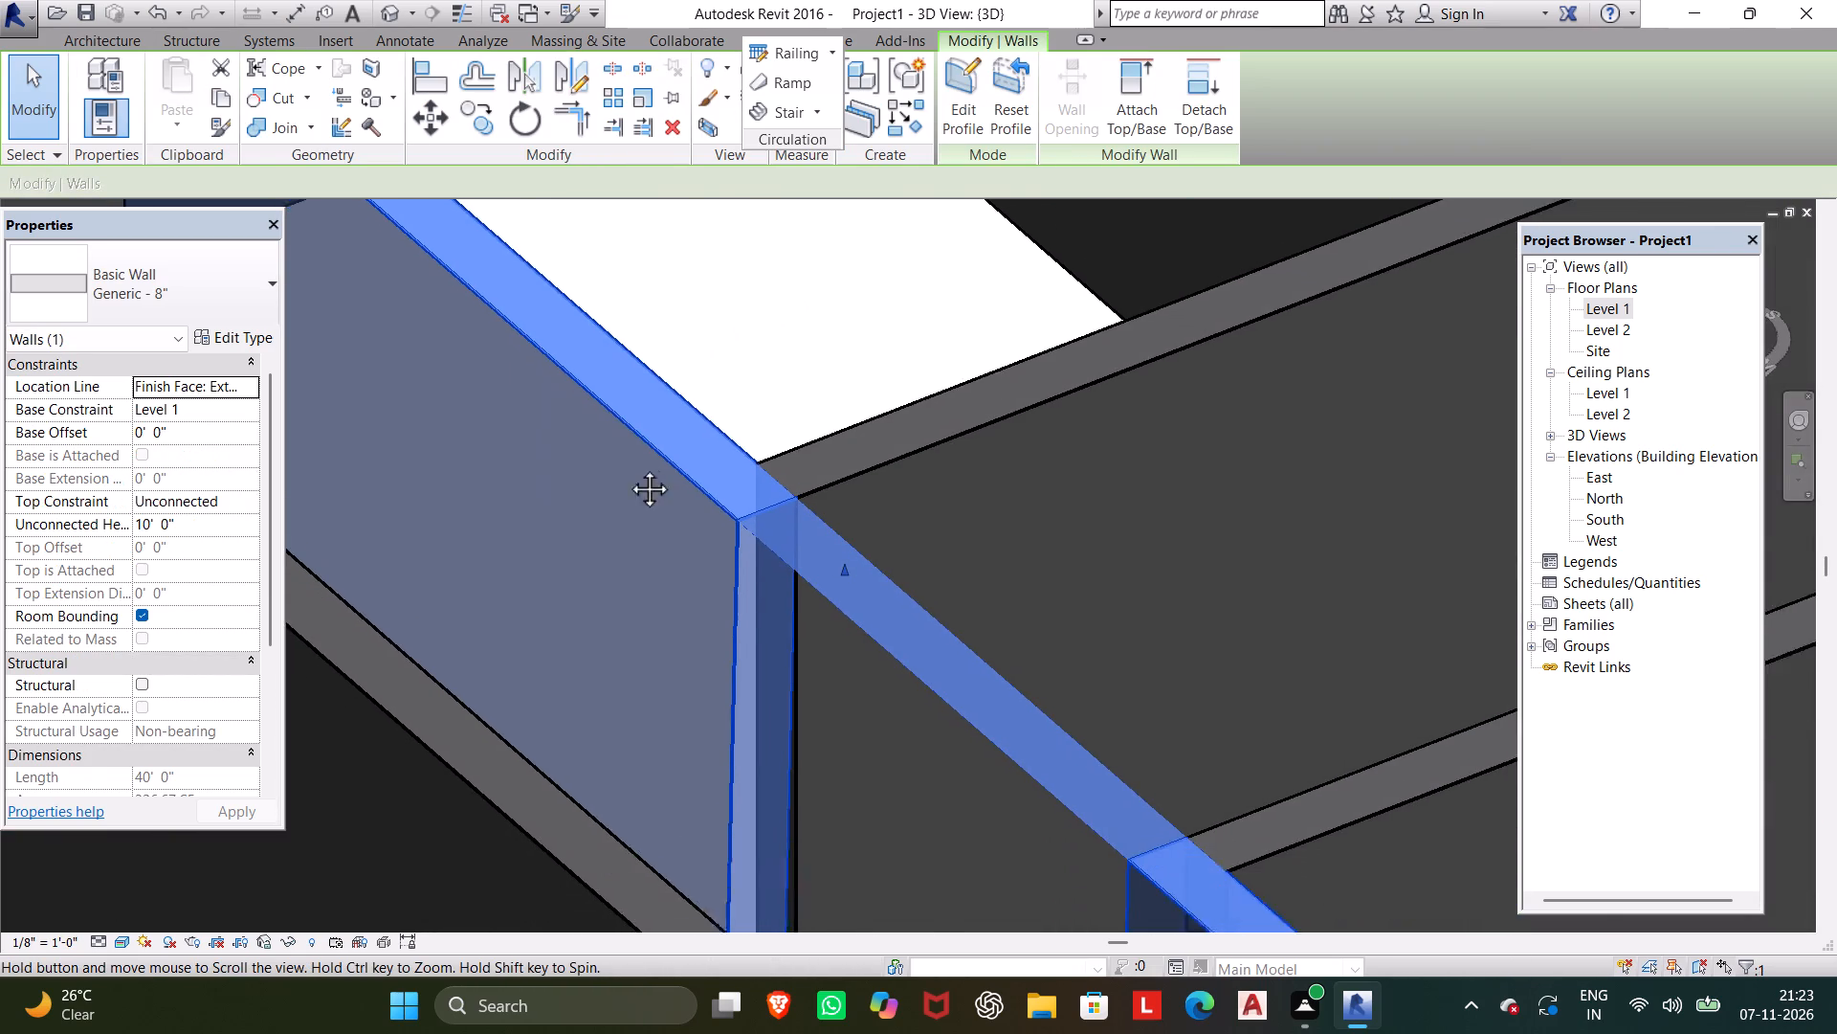
{"action": "middle_click_drag", "start_coordinate": [628, 467], "coordinate": [656, 219]}
{"action": "middle_click_drag", "start_coordinate": [827, 480], "coordinate": [755, 446], "text": "shift"}
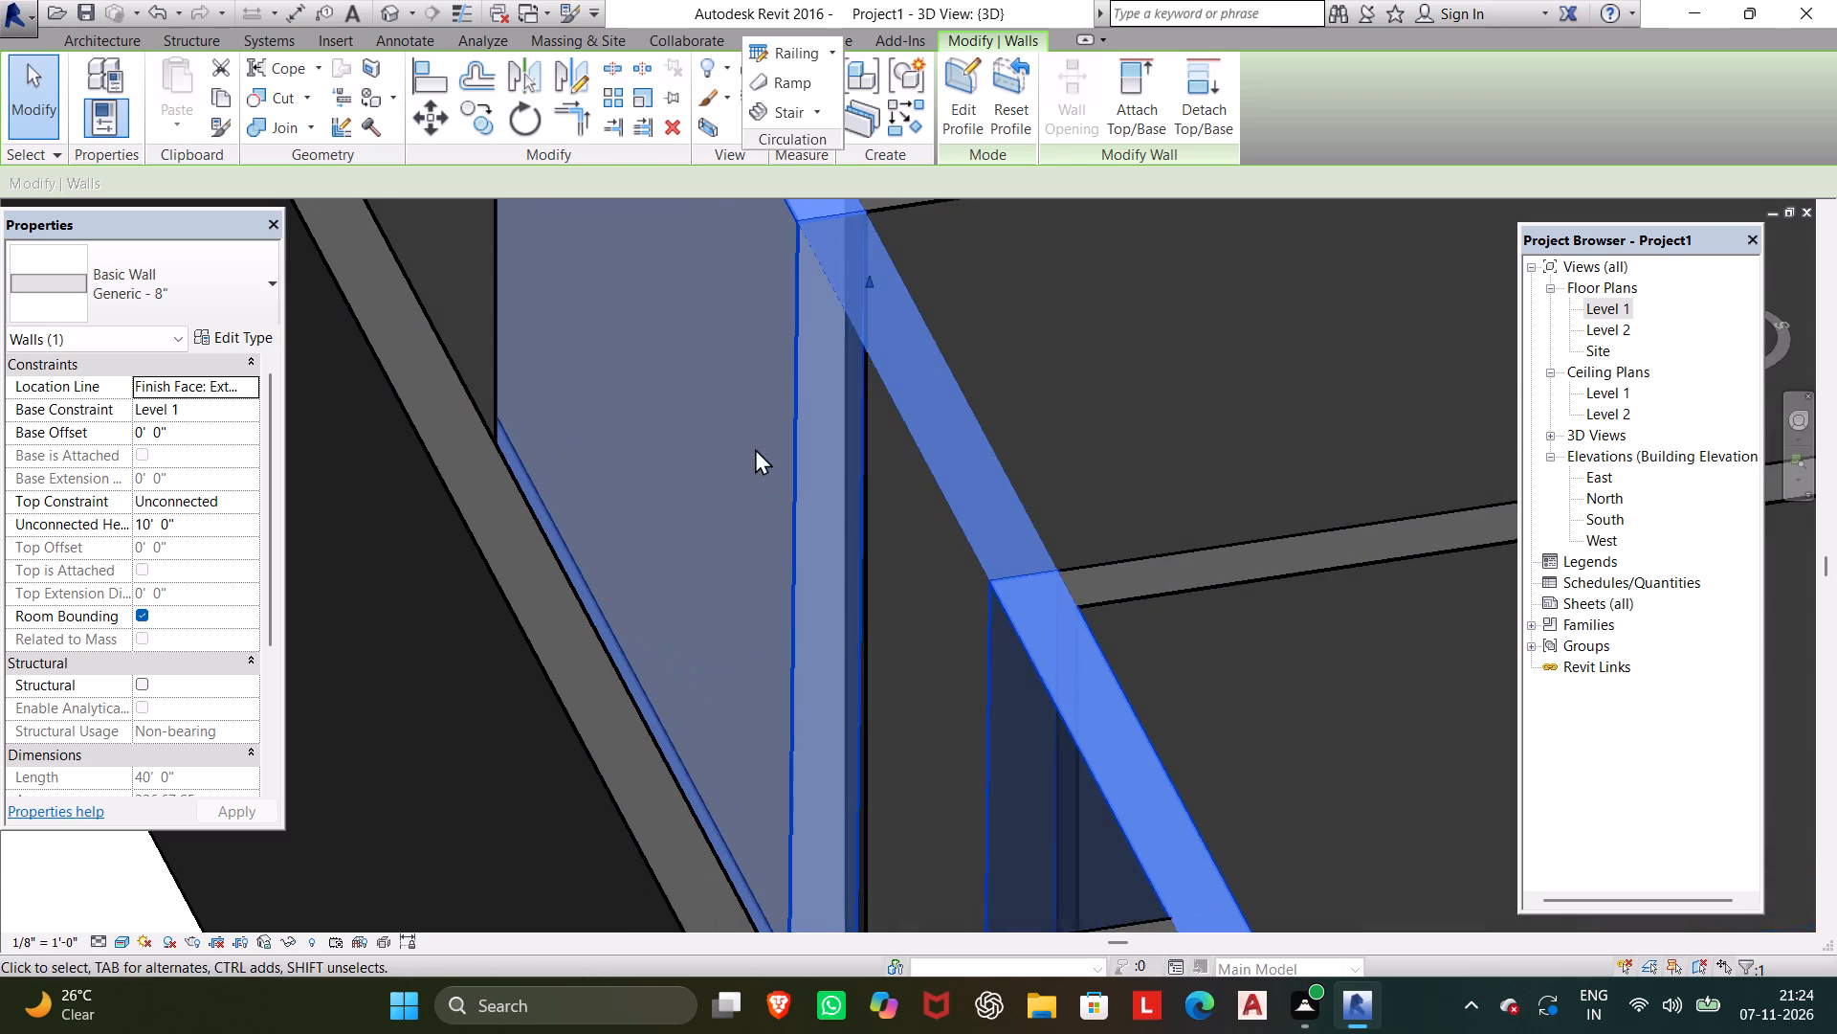
{"action": "middle_click_drag", "start_coordinate": [767, 532], "coordinate": [699, 398]}
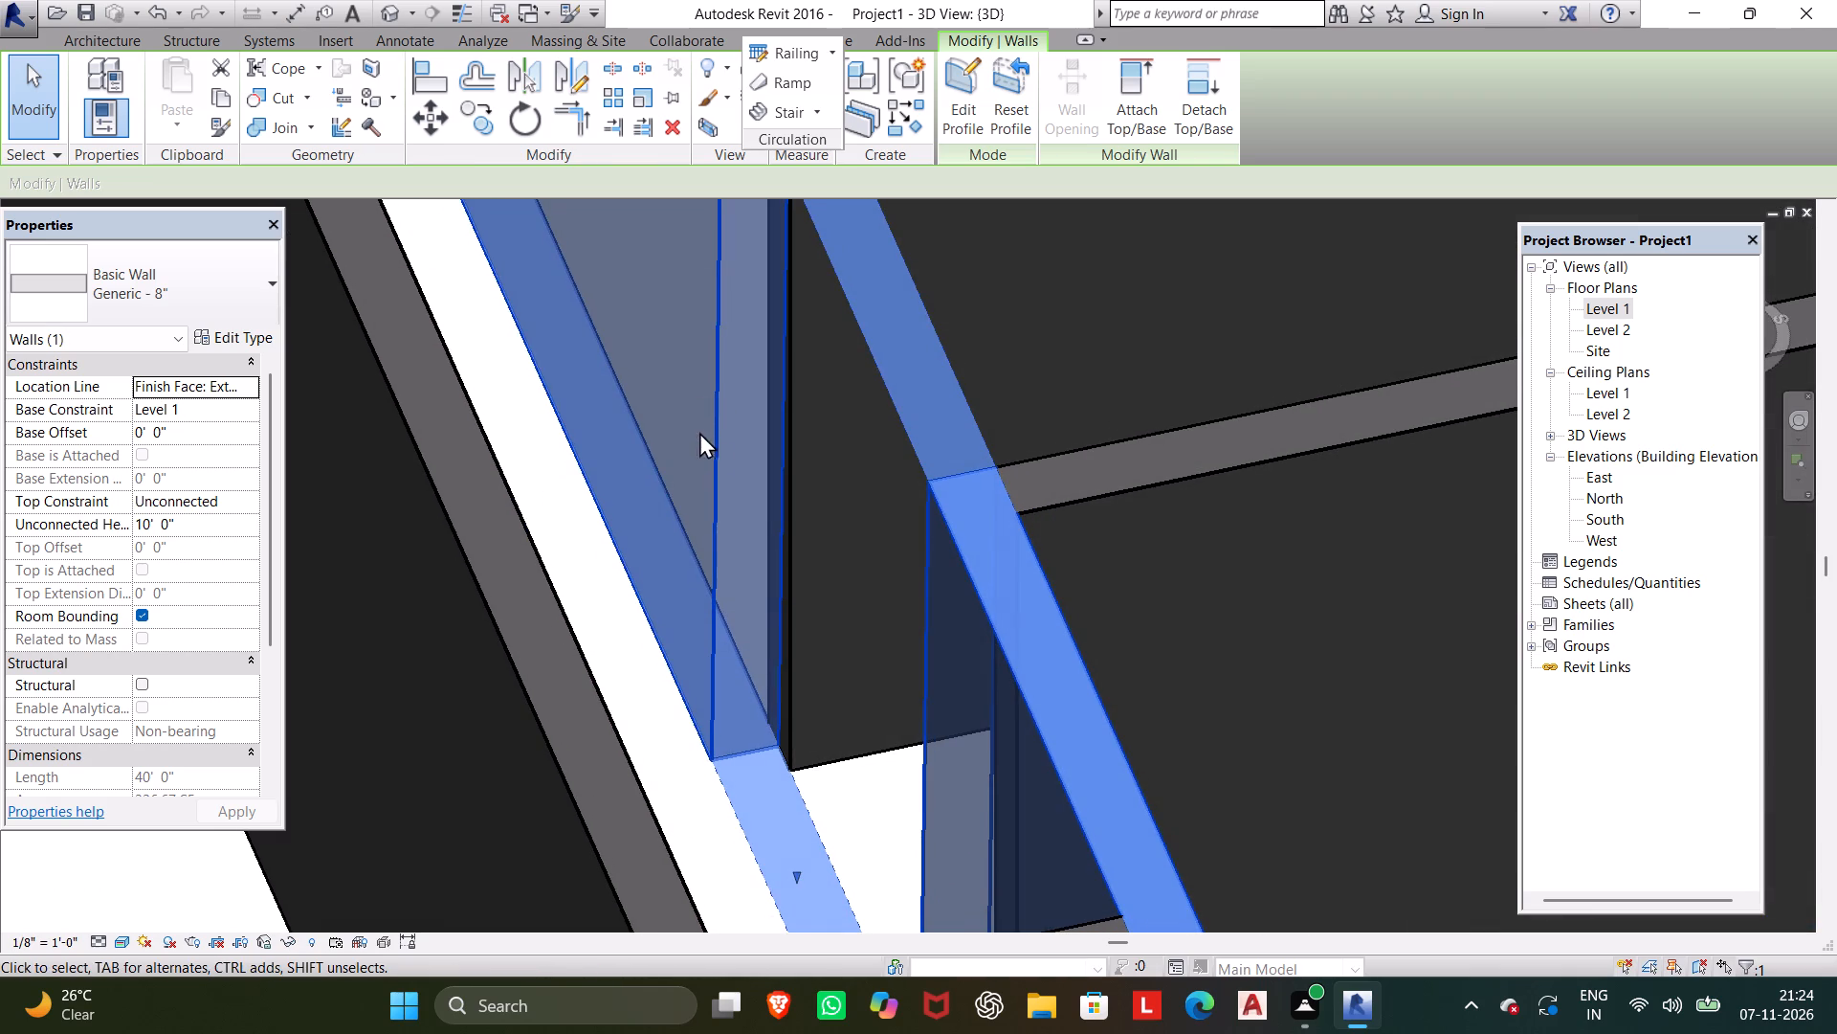
{"action": "key", "text": "Escape"}
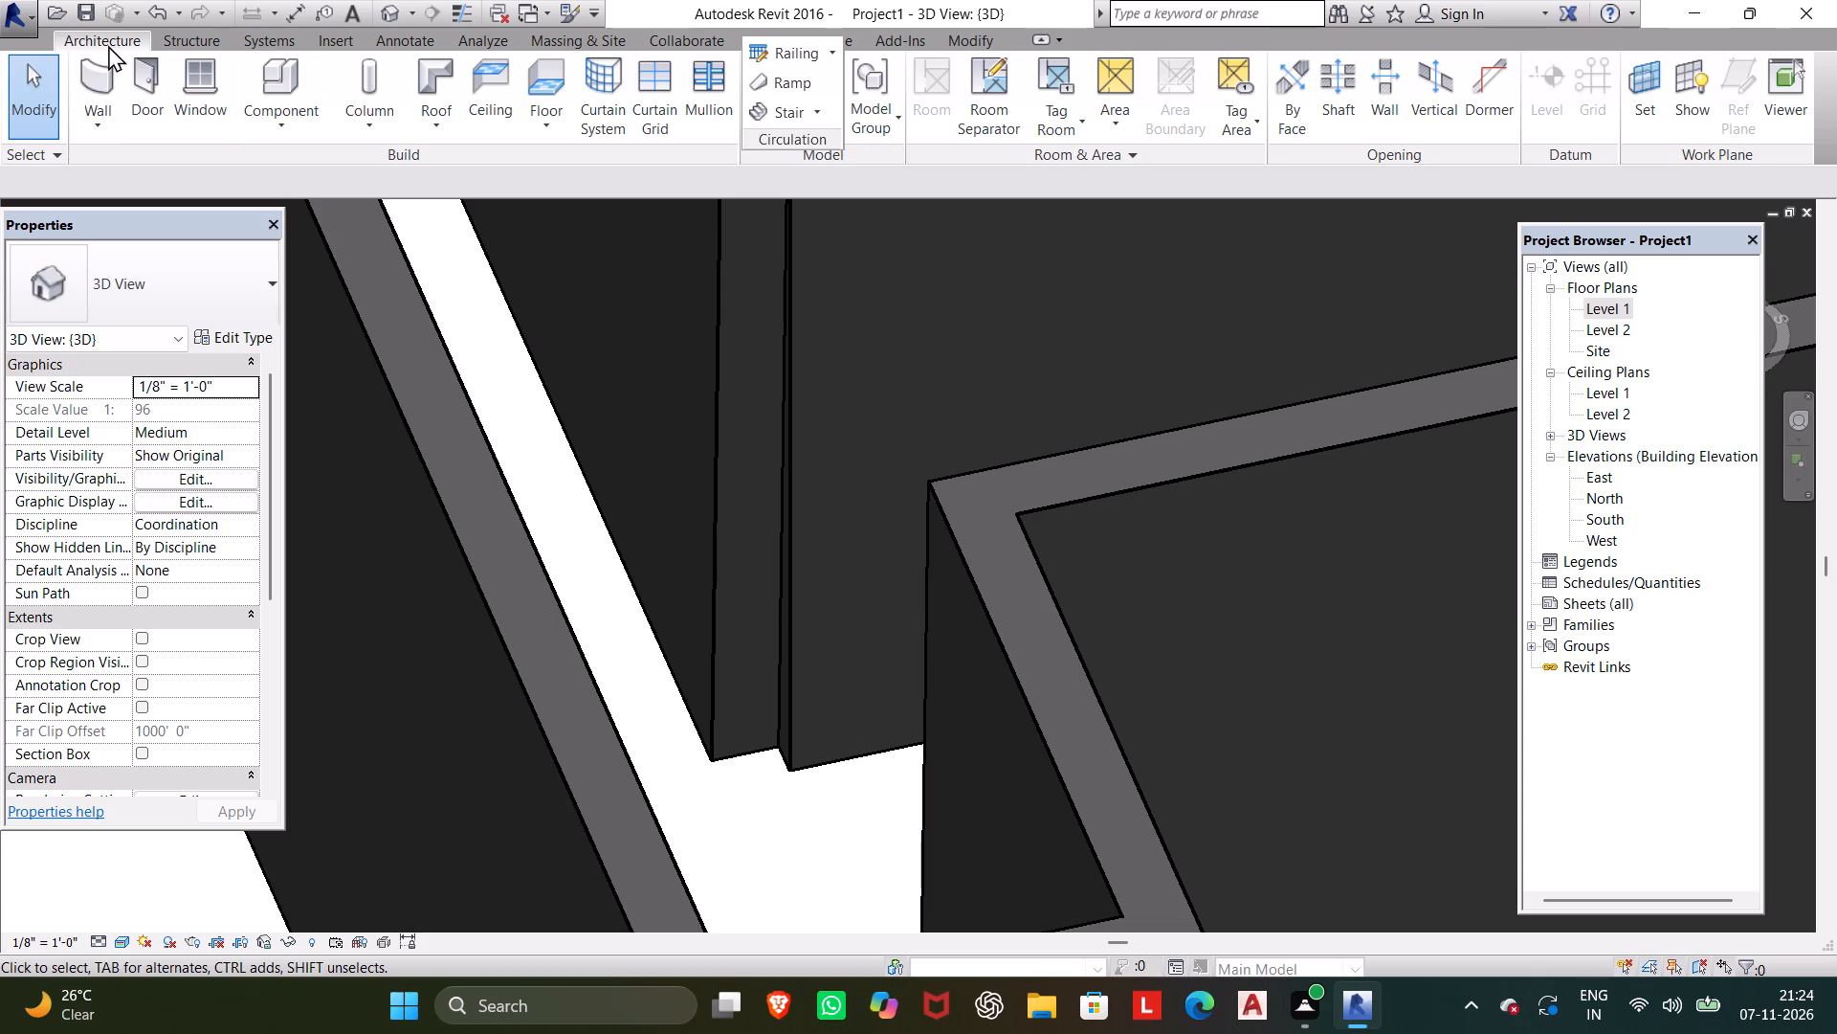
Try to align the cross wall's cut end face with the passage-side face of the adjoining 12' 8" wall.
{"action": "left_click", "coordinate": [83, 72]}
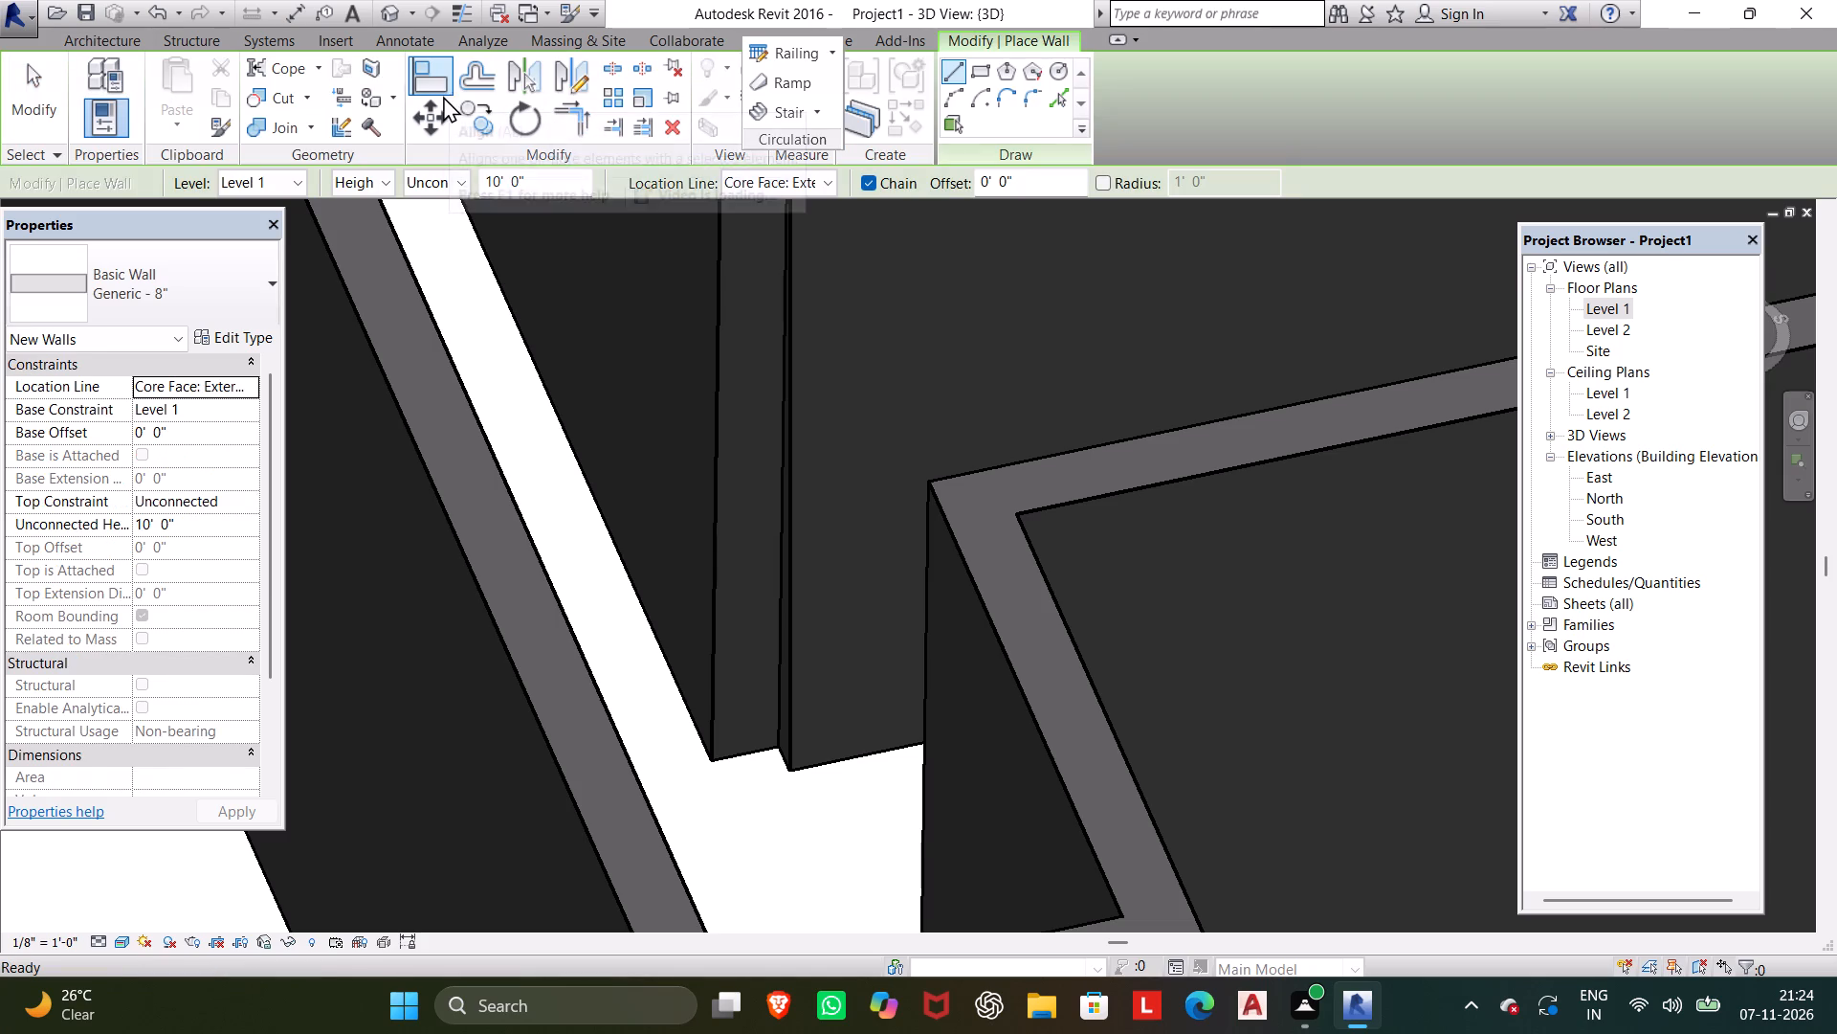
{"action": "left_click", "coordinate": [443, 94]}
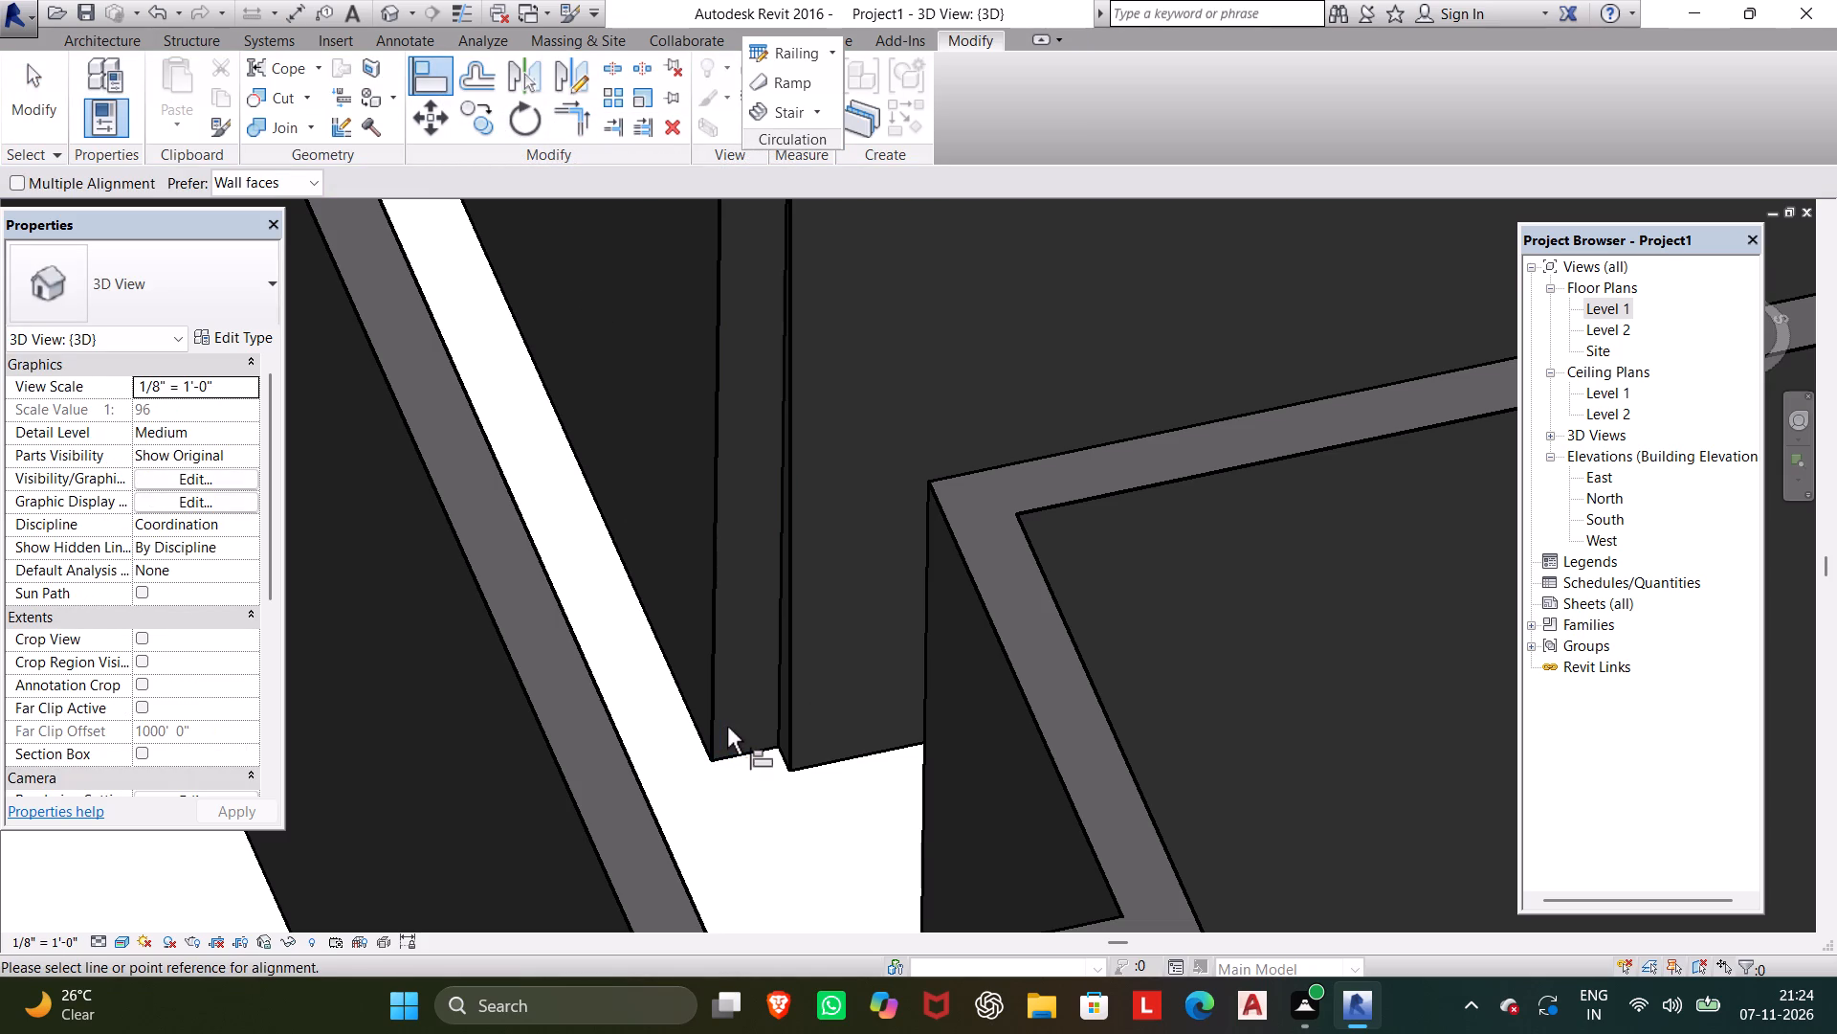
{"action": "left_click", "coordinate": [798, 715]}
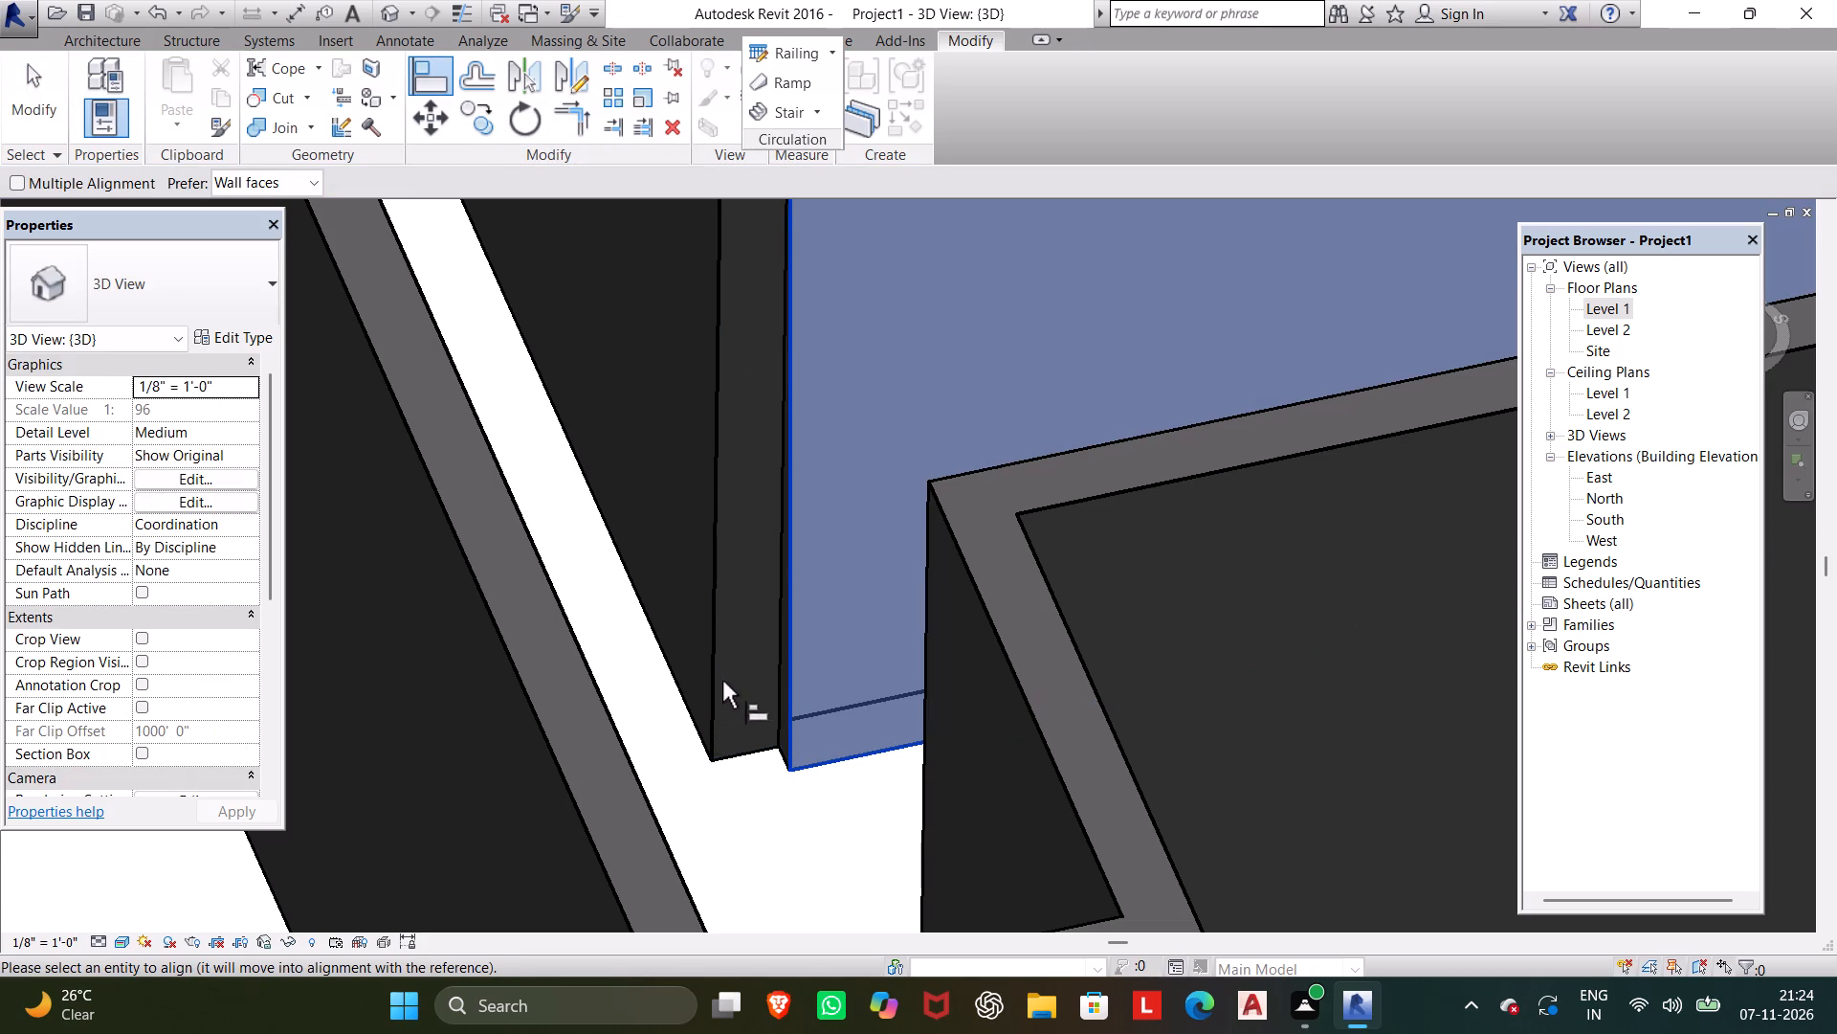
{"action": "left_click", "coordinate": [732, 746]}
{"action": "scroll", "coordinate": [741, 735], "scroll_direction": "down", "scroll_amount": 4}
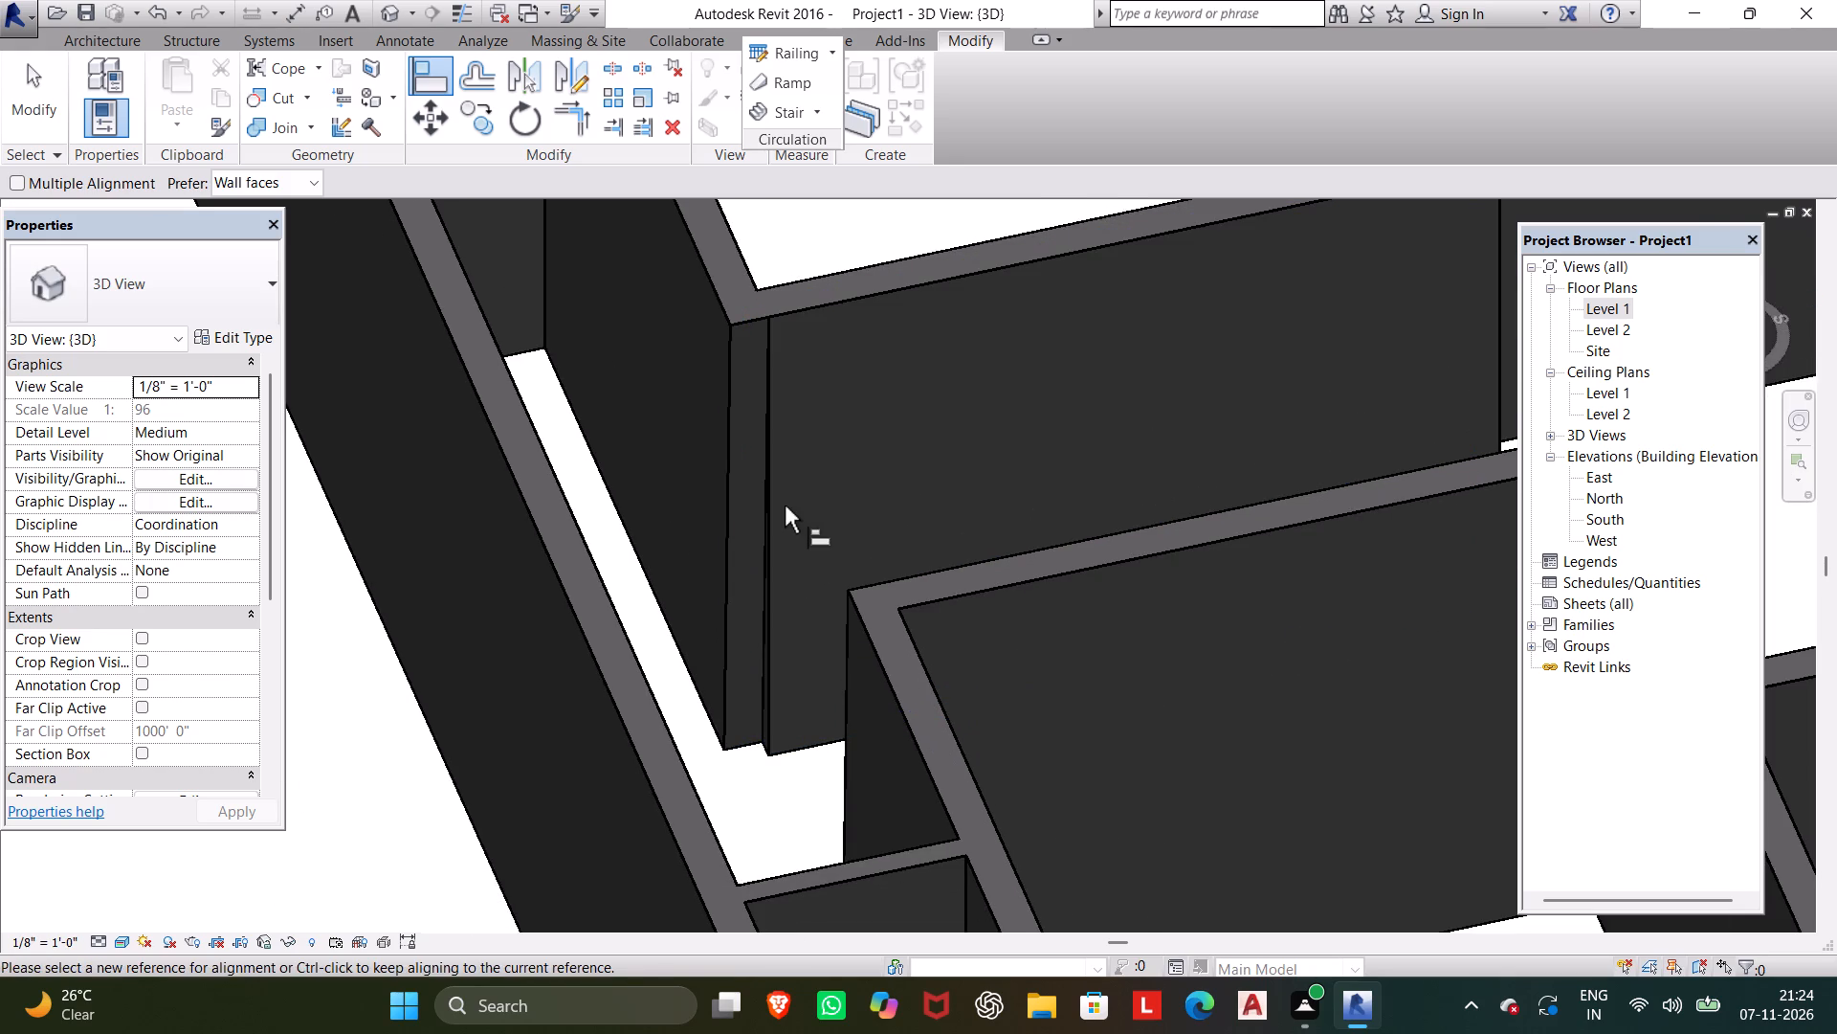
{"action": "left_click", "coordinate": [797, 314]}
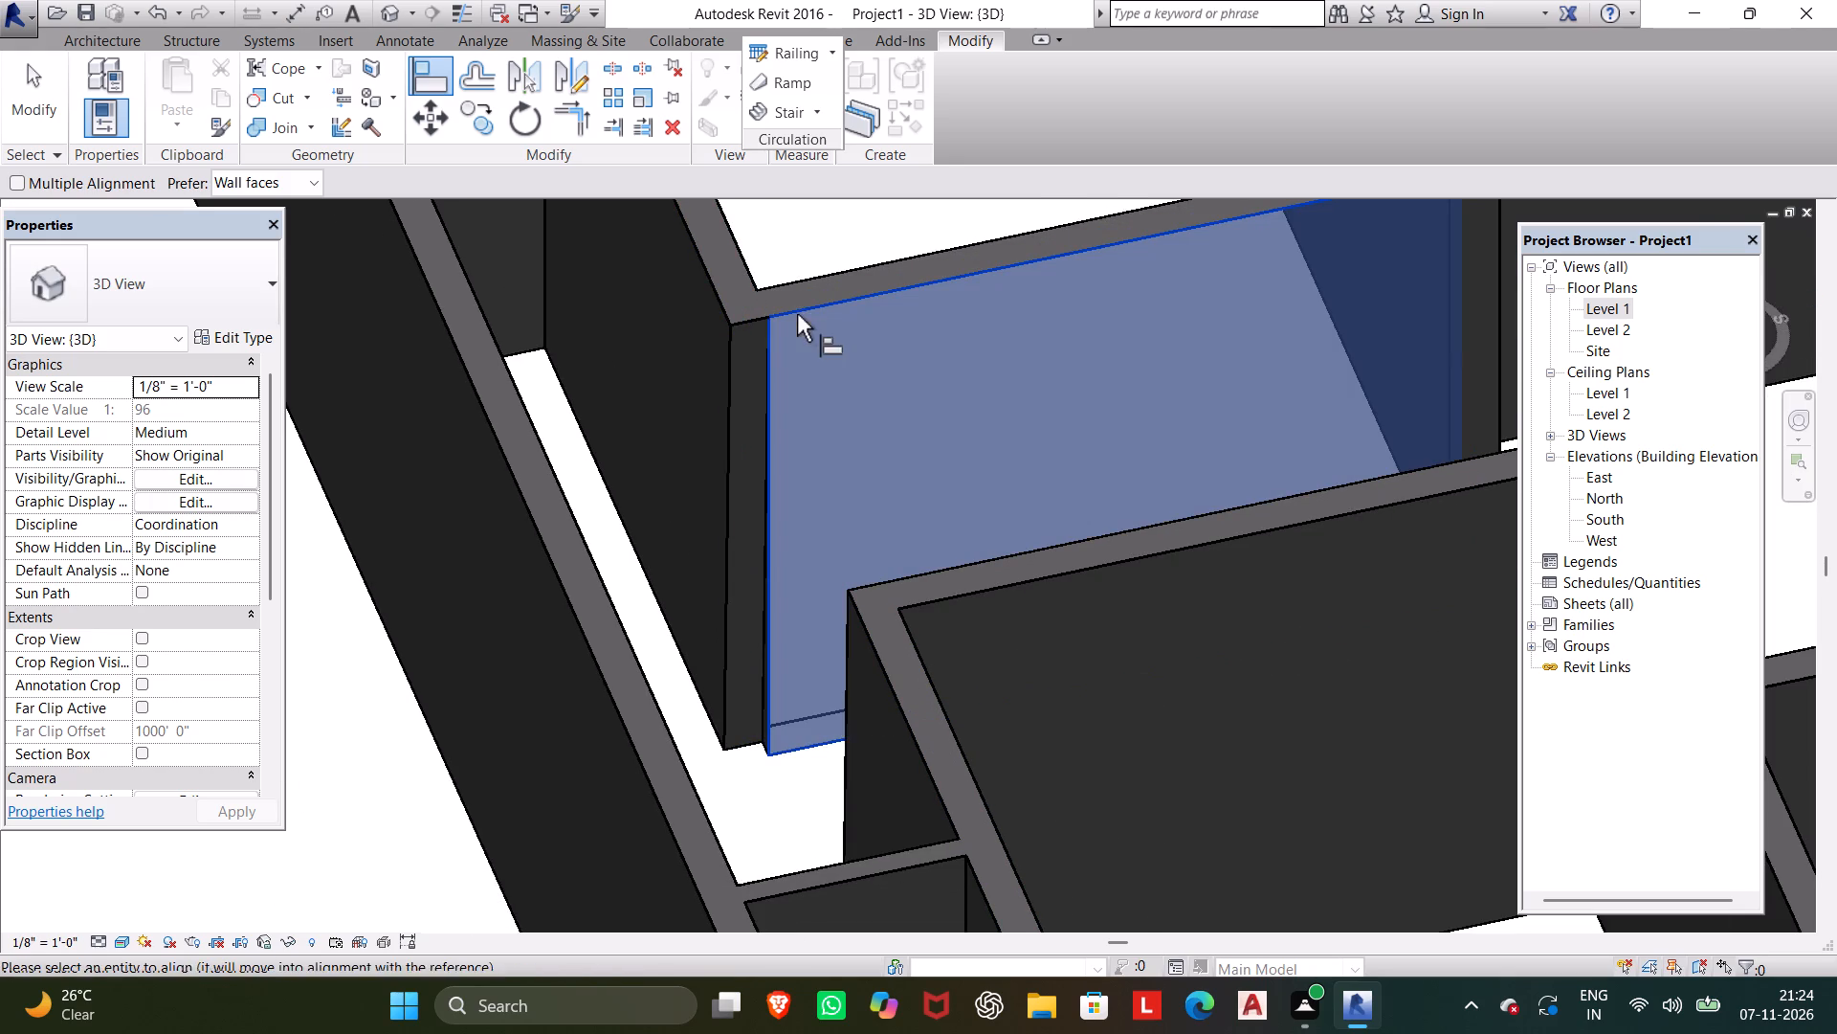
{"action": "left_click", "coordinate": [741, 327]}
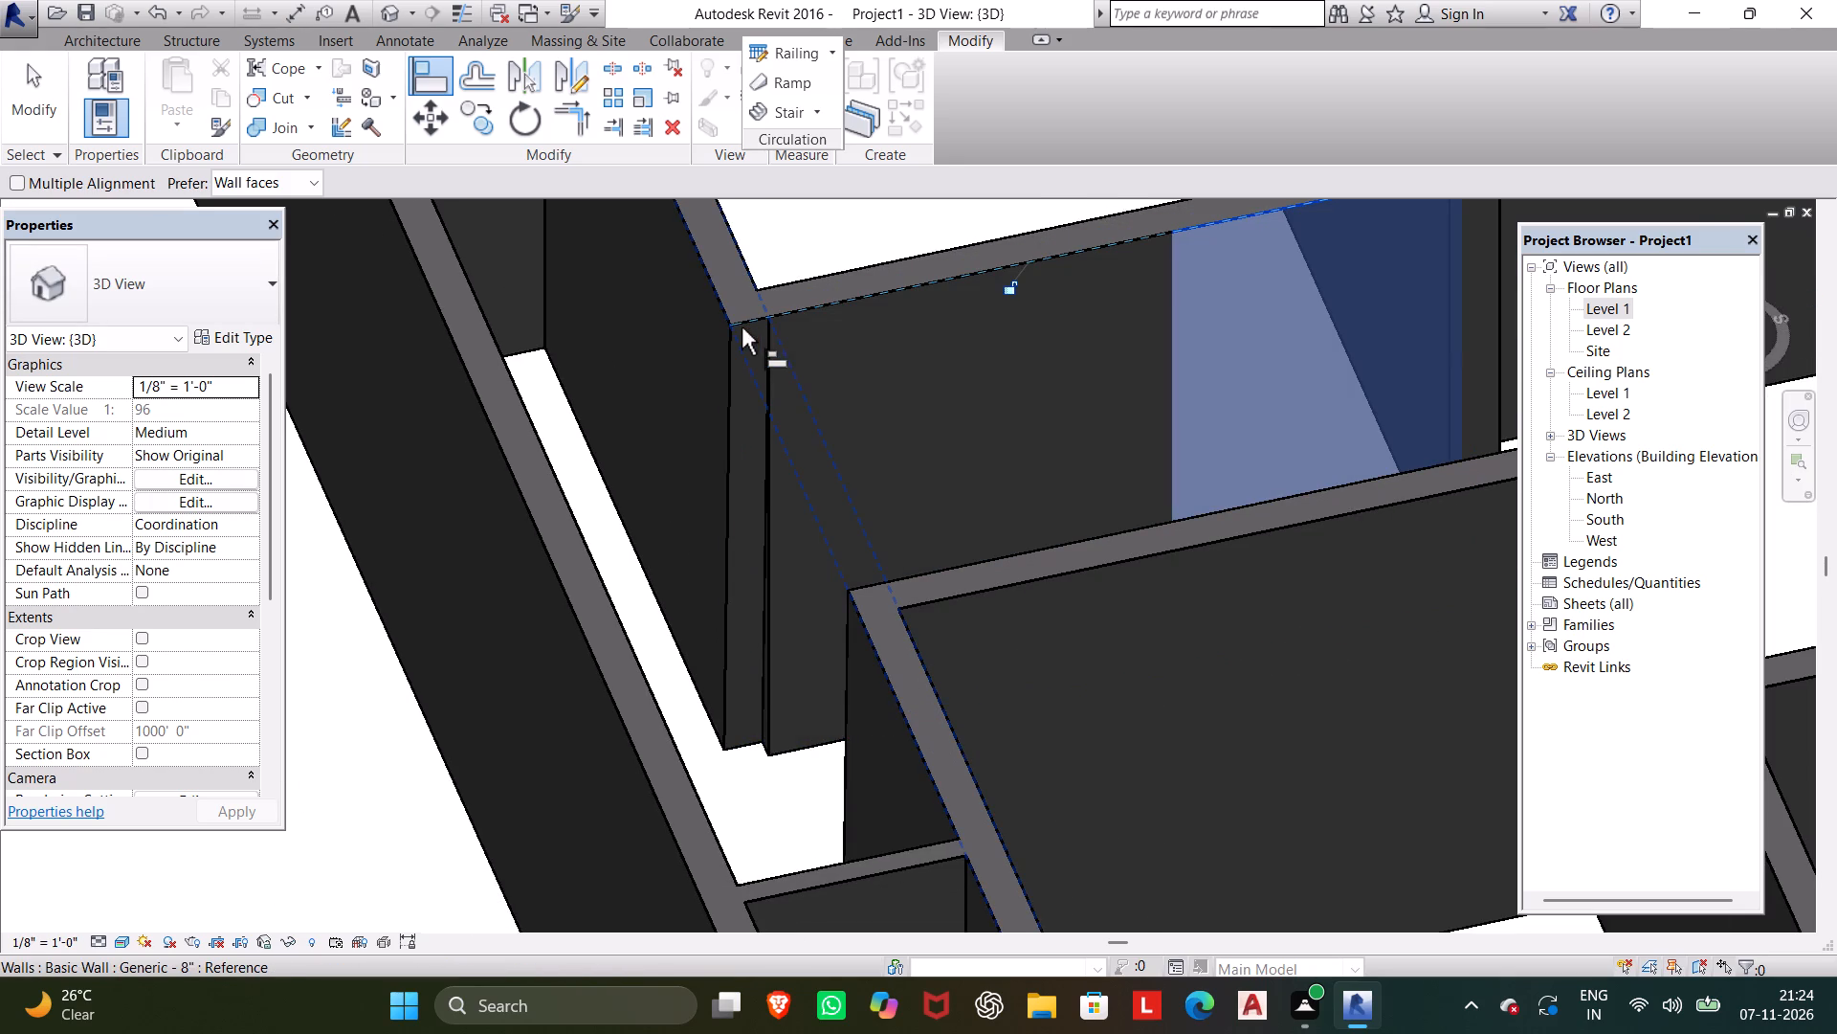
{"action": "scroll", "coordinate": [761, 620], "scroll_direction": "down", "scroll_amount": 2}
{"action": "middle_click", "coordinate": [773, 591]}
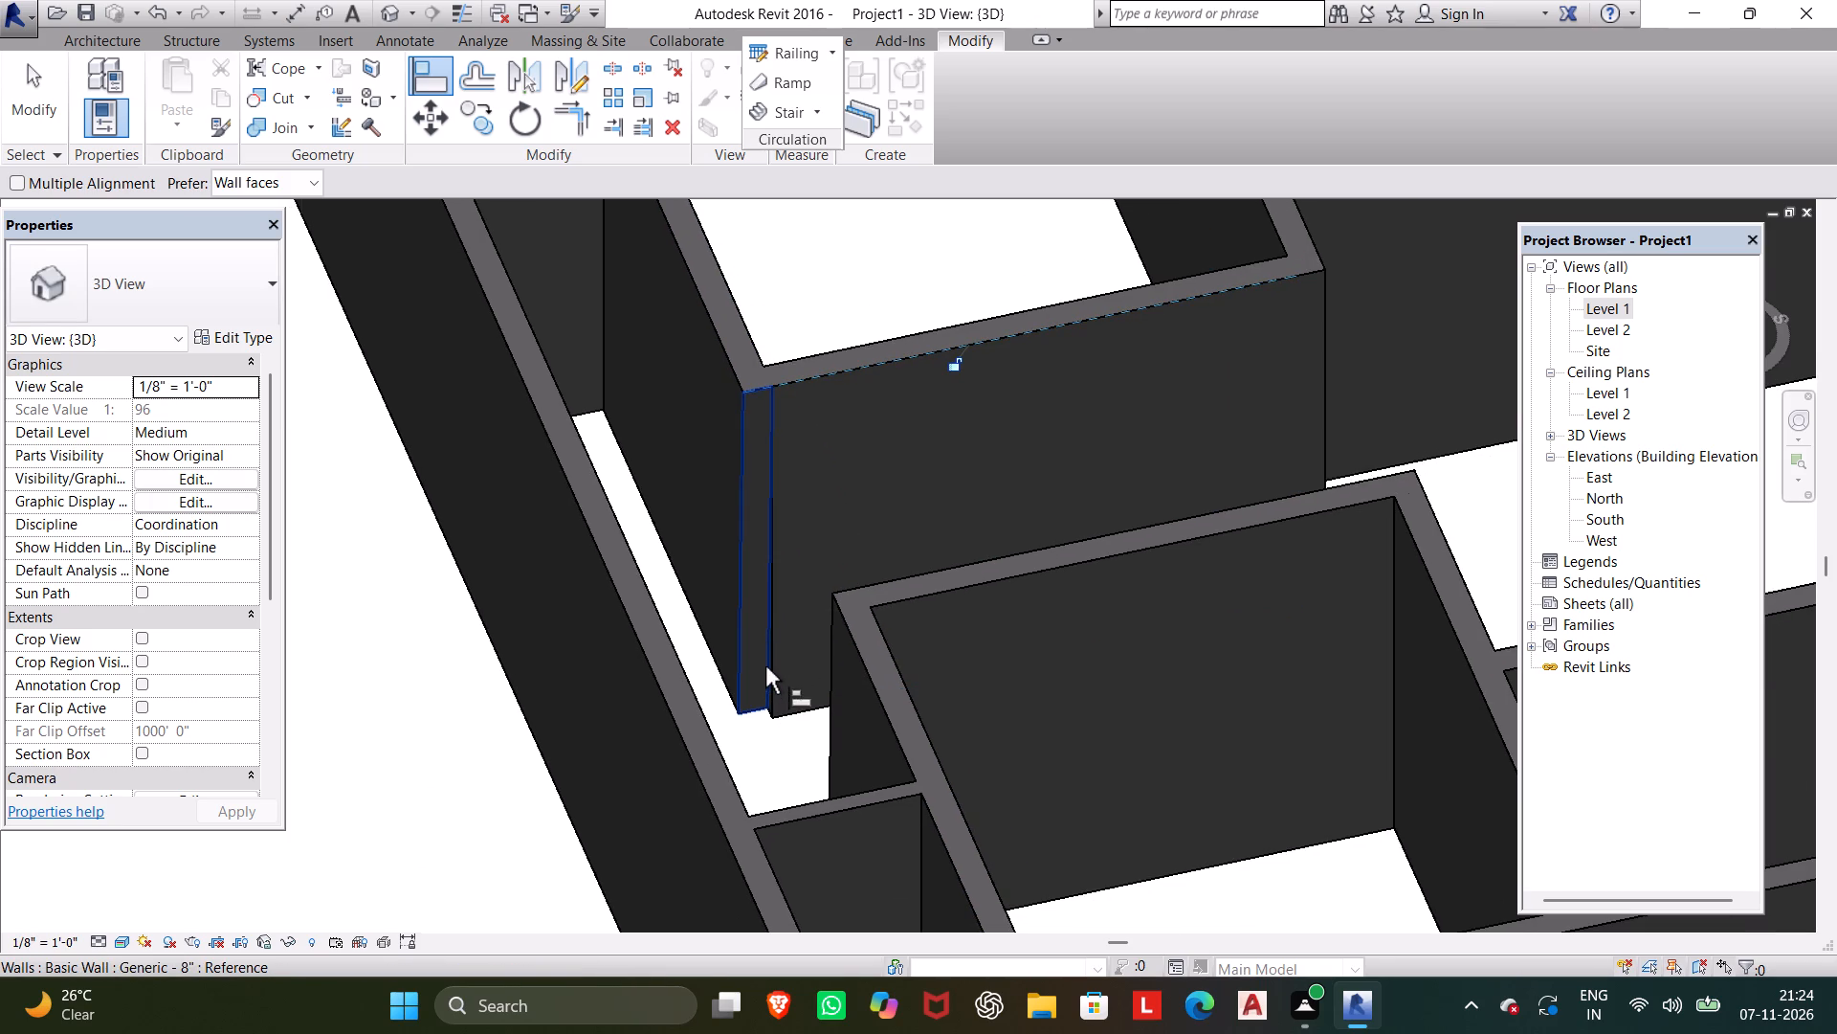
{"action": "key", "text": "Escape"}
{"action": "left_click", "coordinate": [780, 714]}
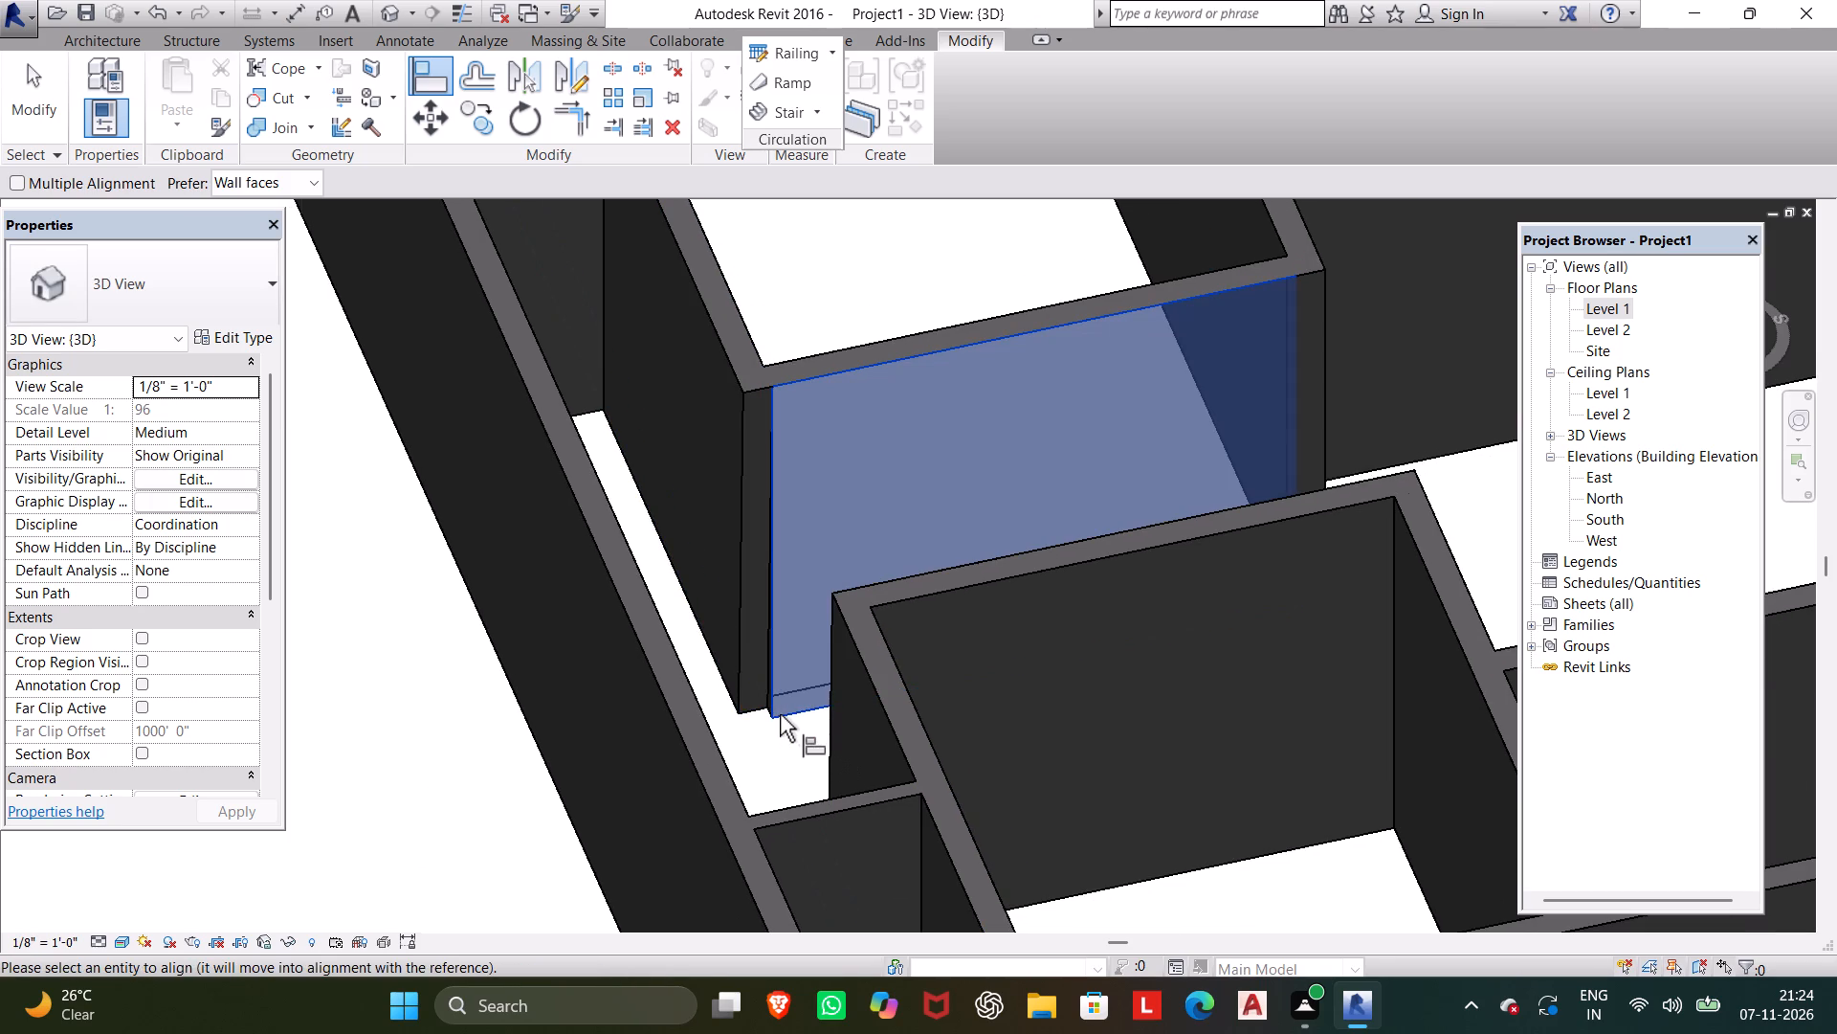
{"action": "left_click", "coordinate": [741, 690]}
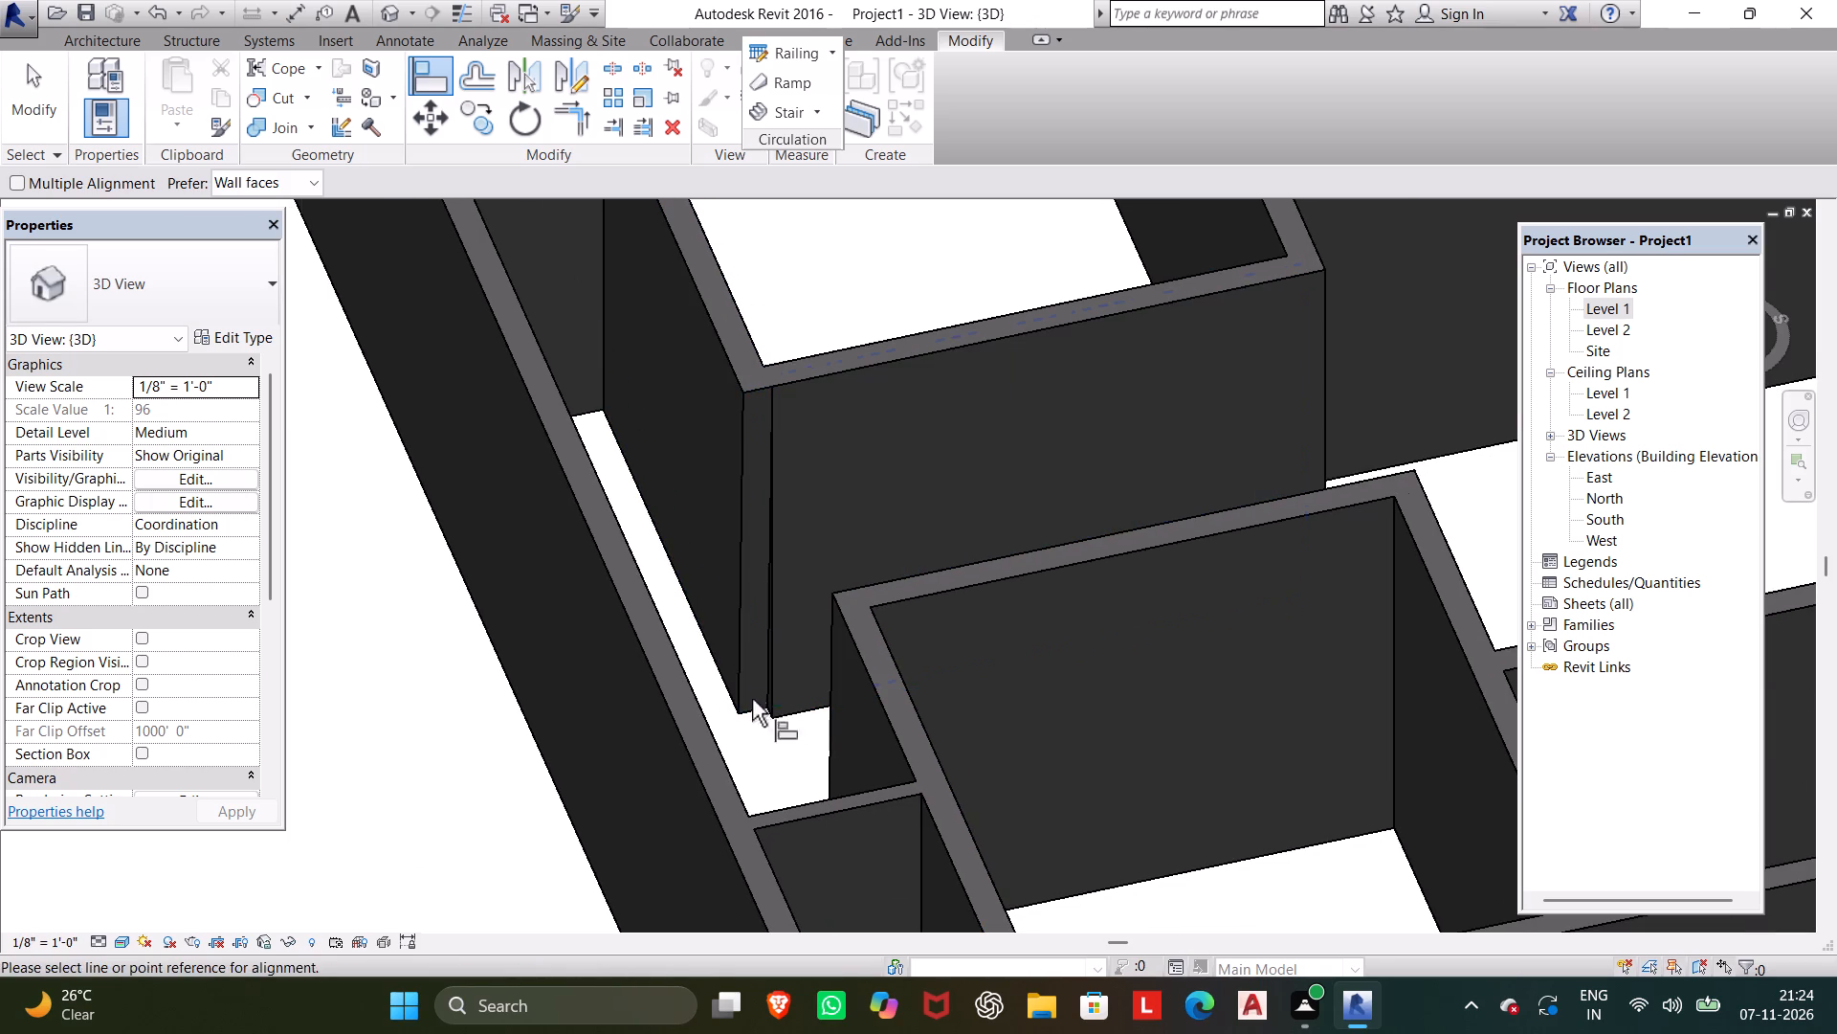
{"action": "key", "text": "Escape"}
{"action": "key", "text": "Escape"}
Delete the 12' 8" wall adjoining the cross wall's cut end on the passage's east side.
{"action": "scroll", "coordinate": [795, 686], "scroll_direction": "up", "scroll_amount": 4}
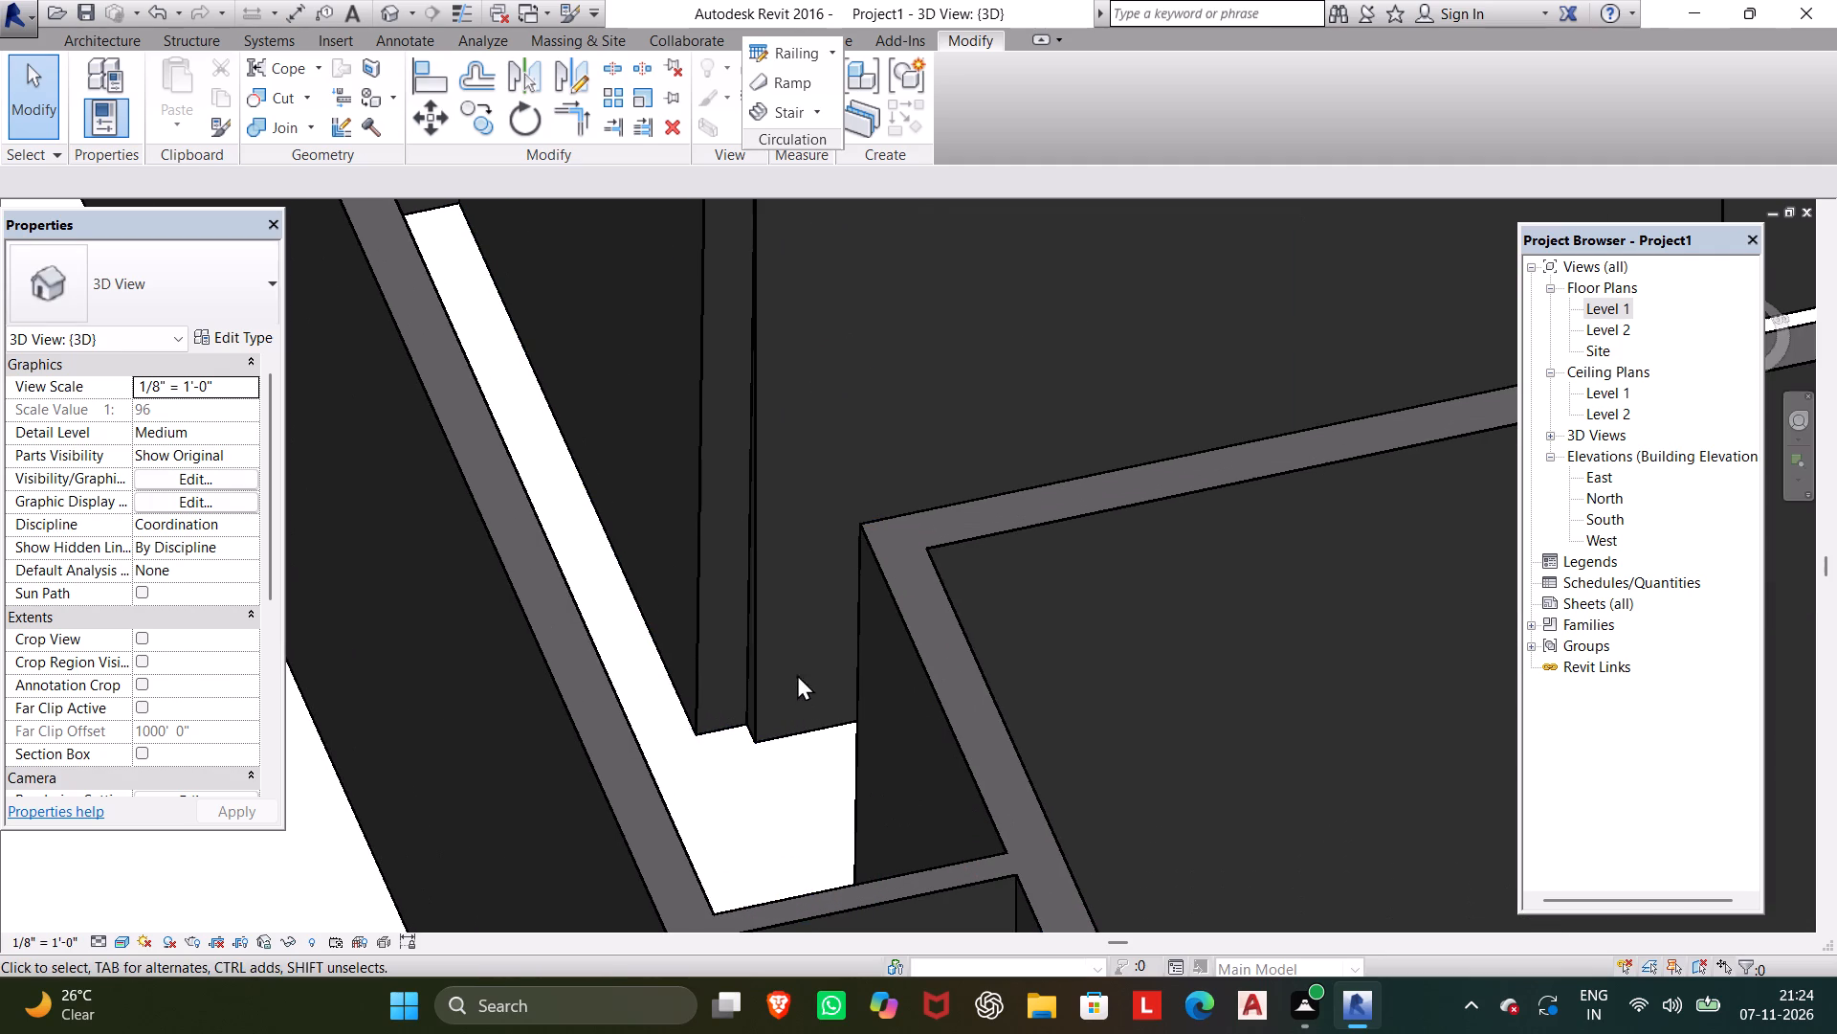
{"action": "left_click", "coordinate": [761, 736]}
{"action": "scroll", "coordinate": [788, 691], "scroll_direction": "down", "scroll_amount": 5}
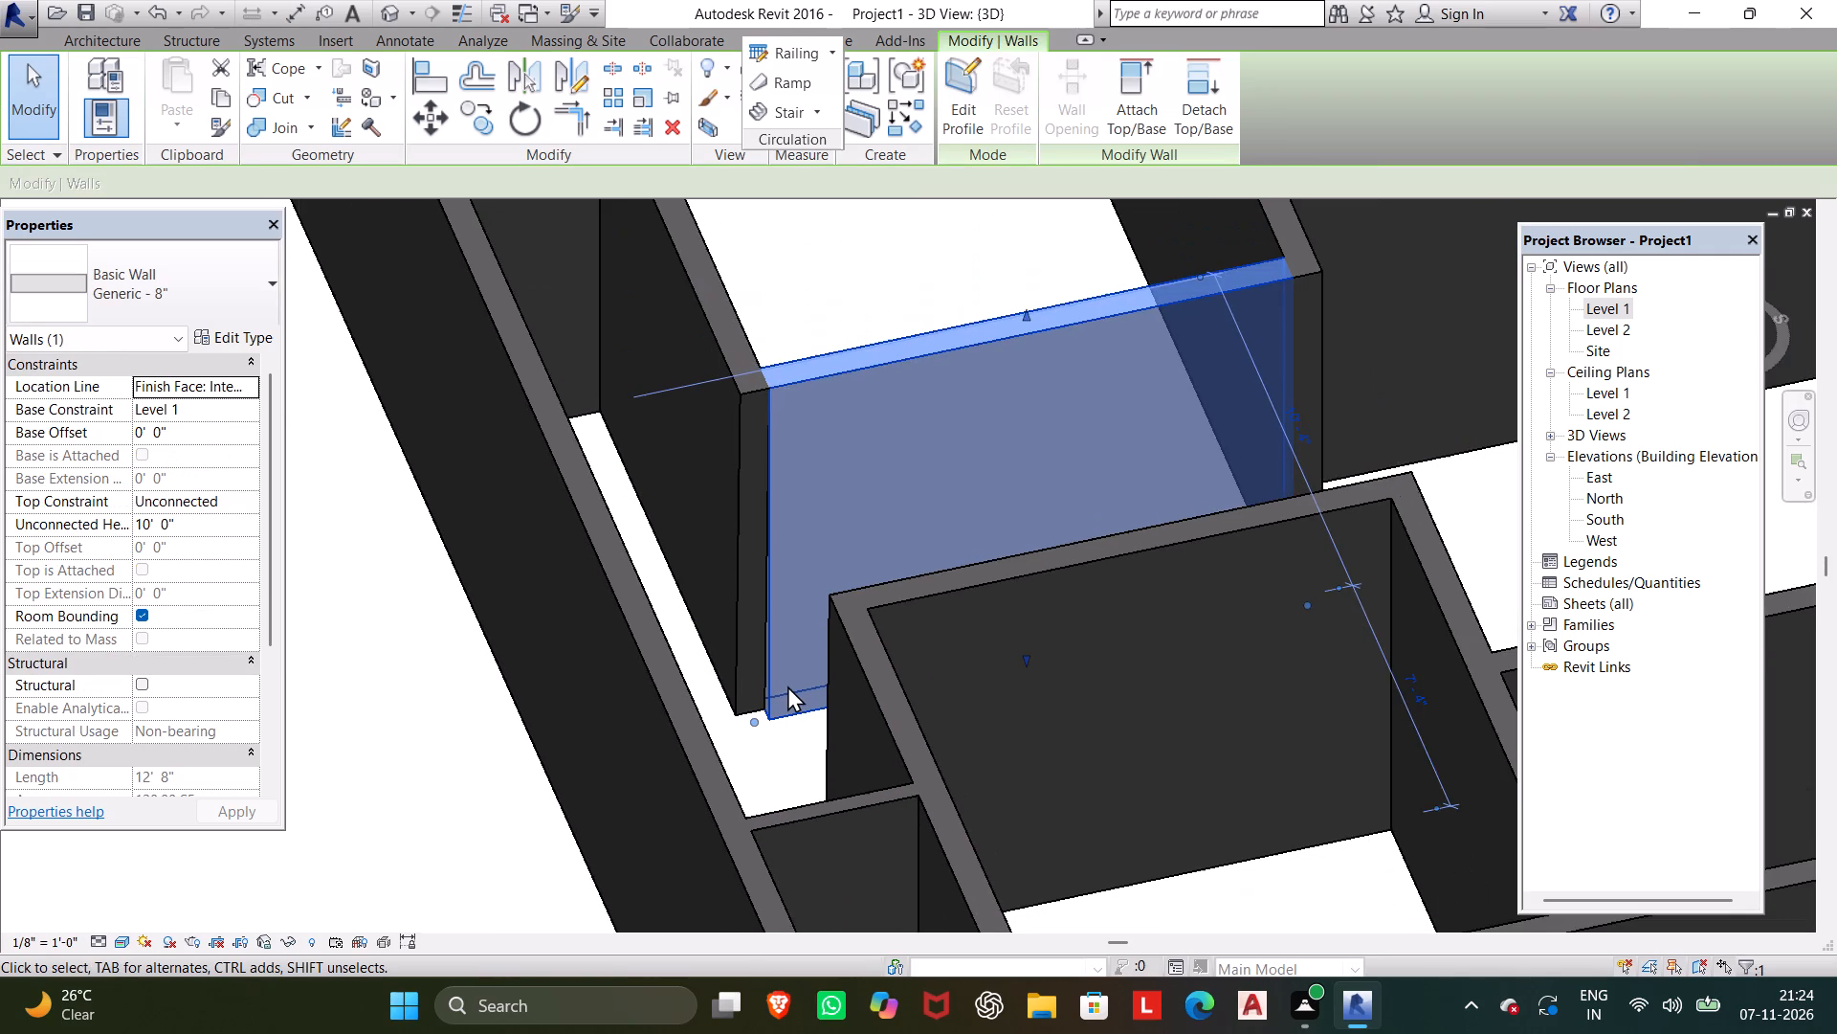
{"action": "left_click", "coordinate": [787, 686]}
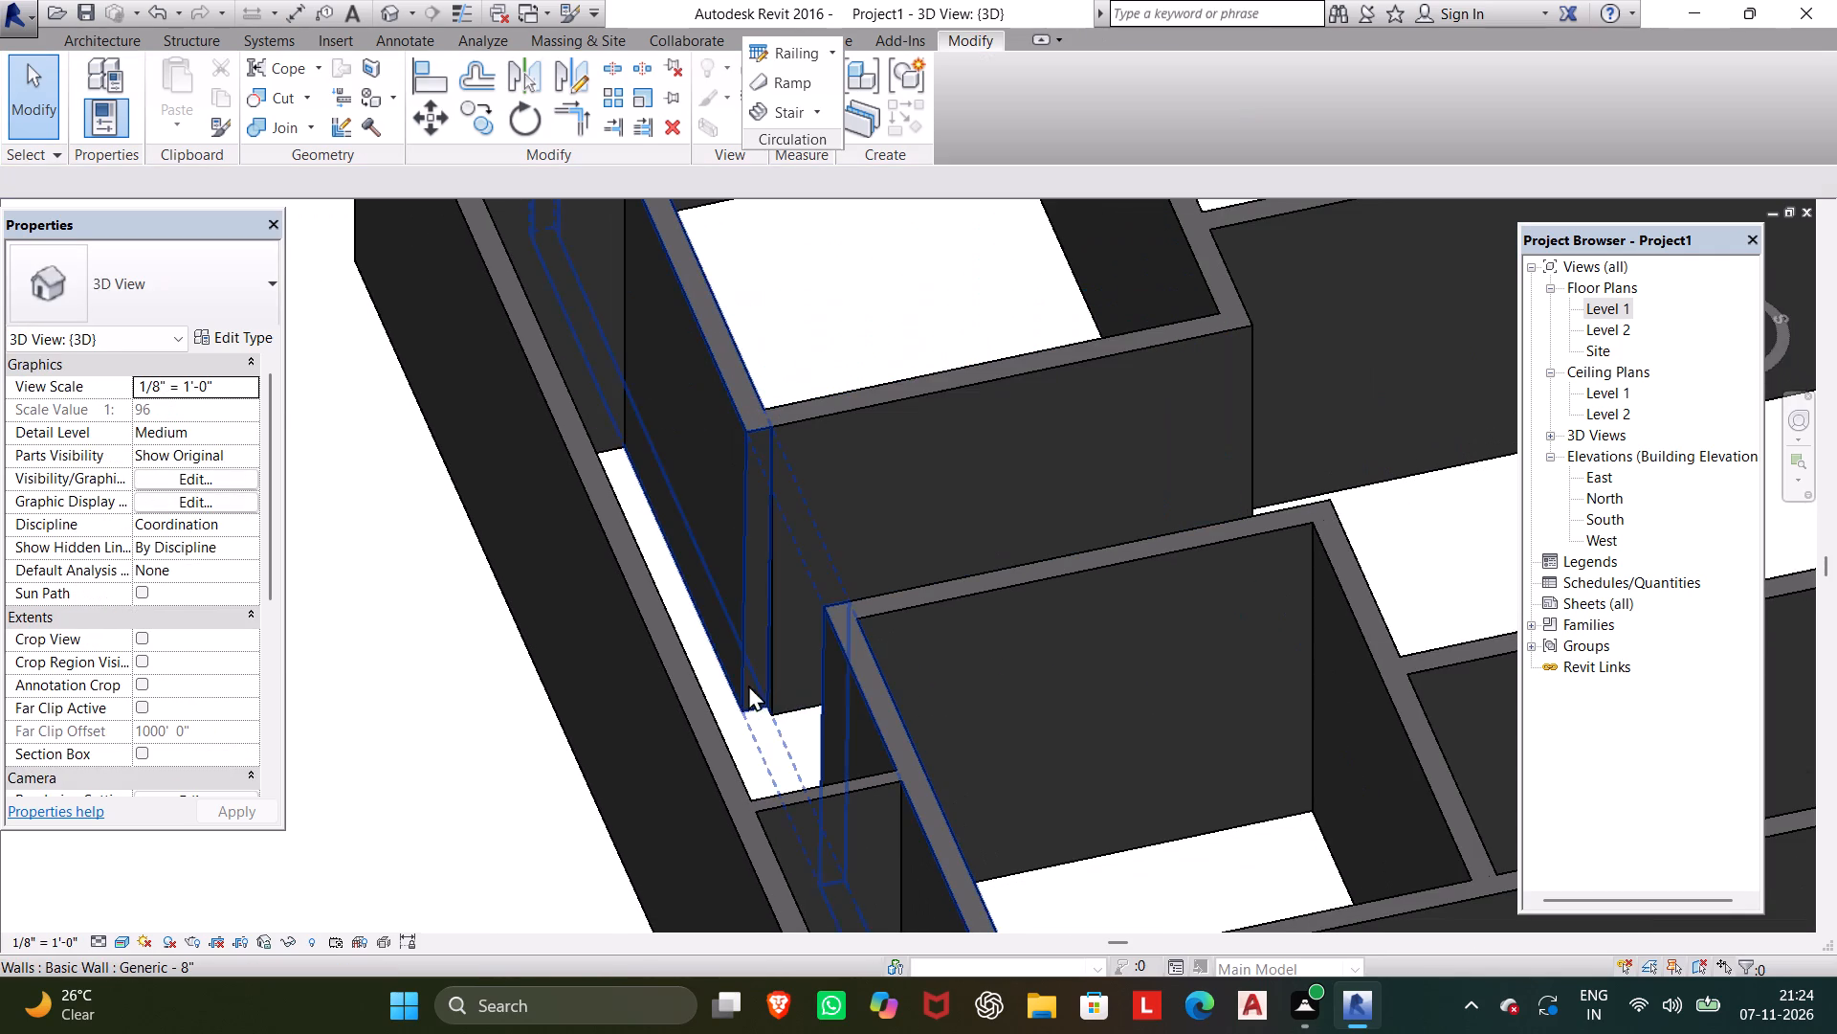
{"action": "left_click", "coordinate": [779, 674]}
{"action": "key", "text": "Delete"}
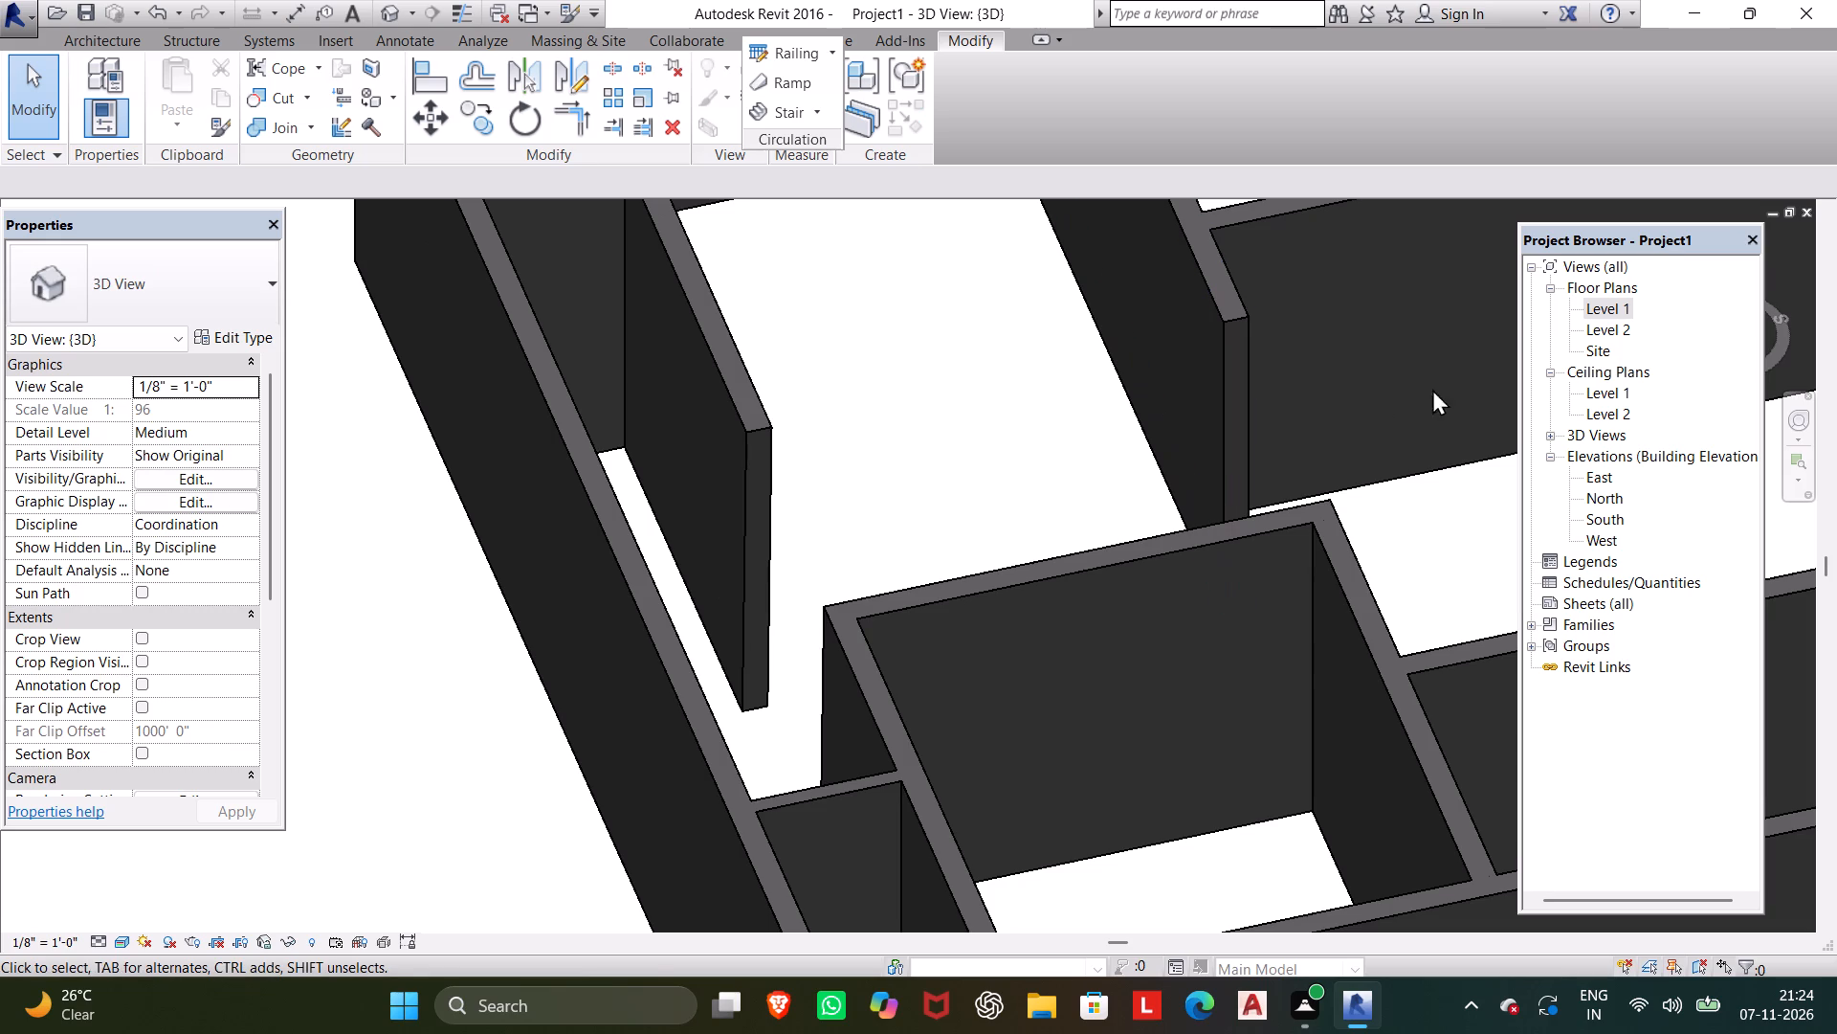
In the Level 1 plan, draw an 8" wall about 13' long down the passage's east side between the two cross walls, located by Finish Face: Interior.
{"action": "double_click", "coordinate": [1595, 310]}
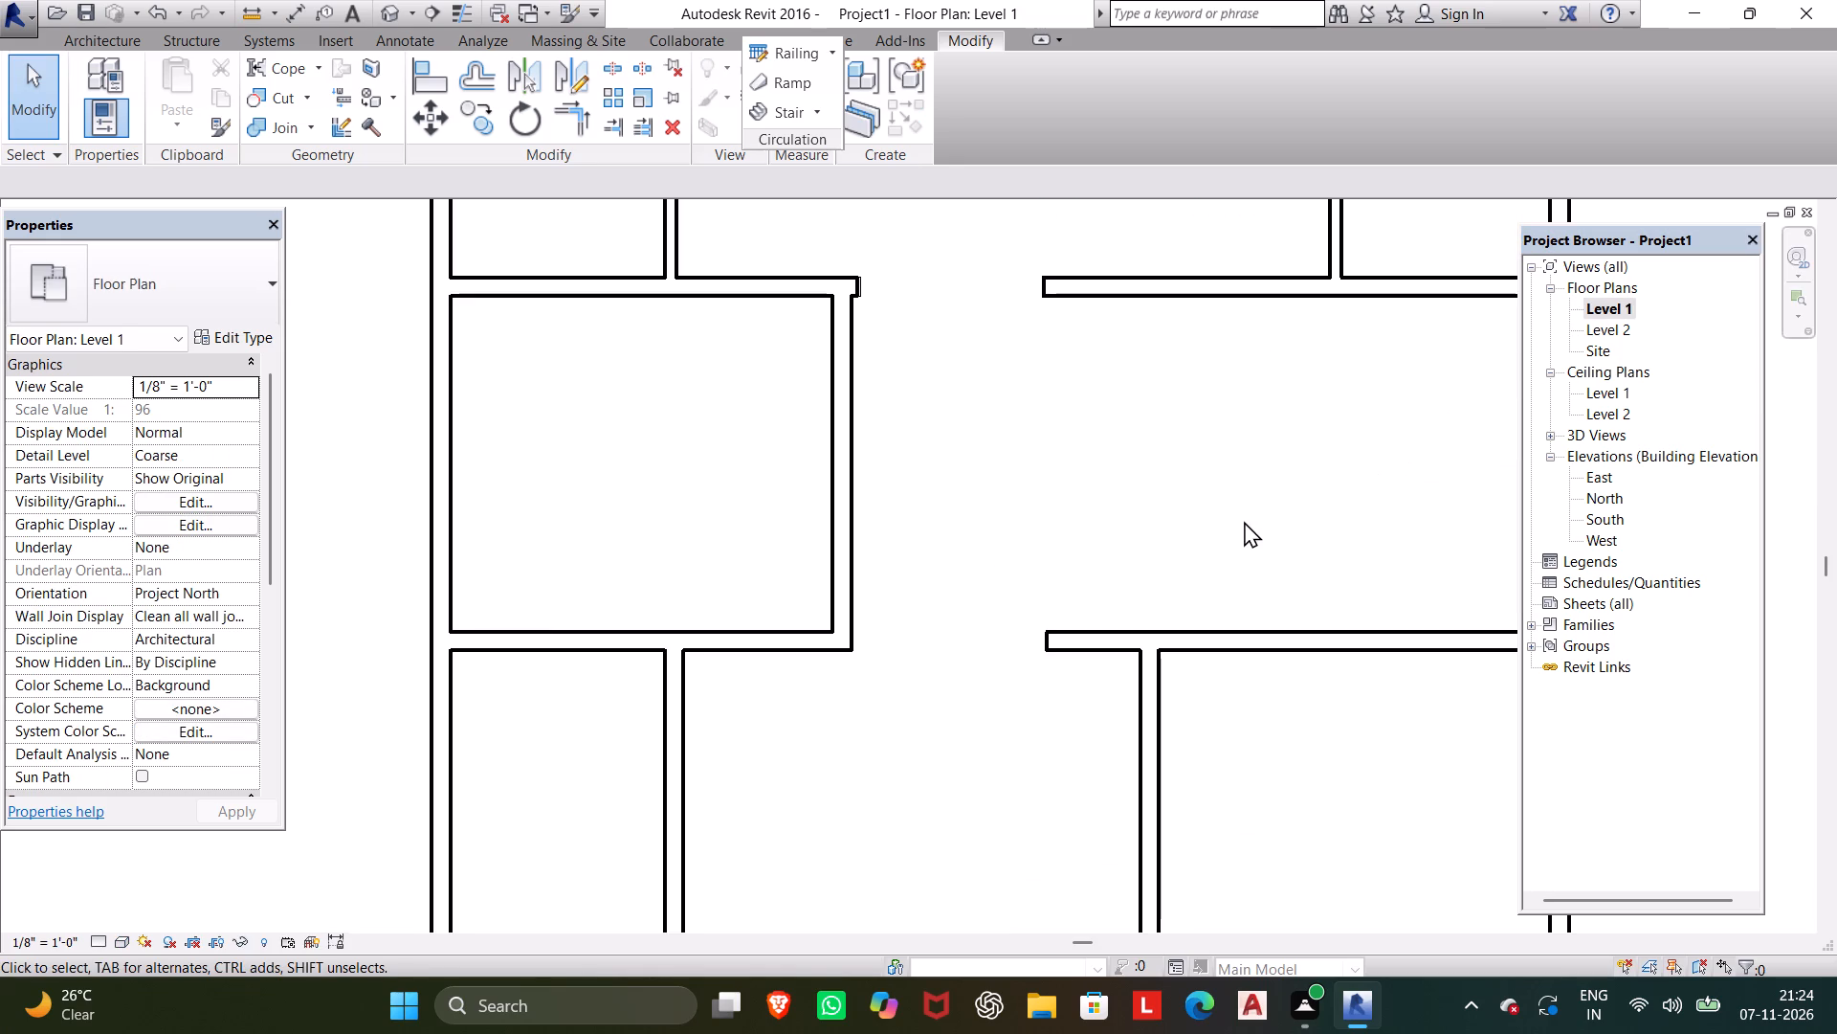
{"action": "scroll", "coordinate": [1230, 527], "scroll_direction": "down", "scroll_amount": 3}
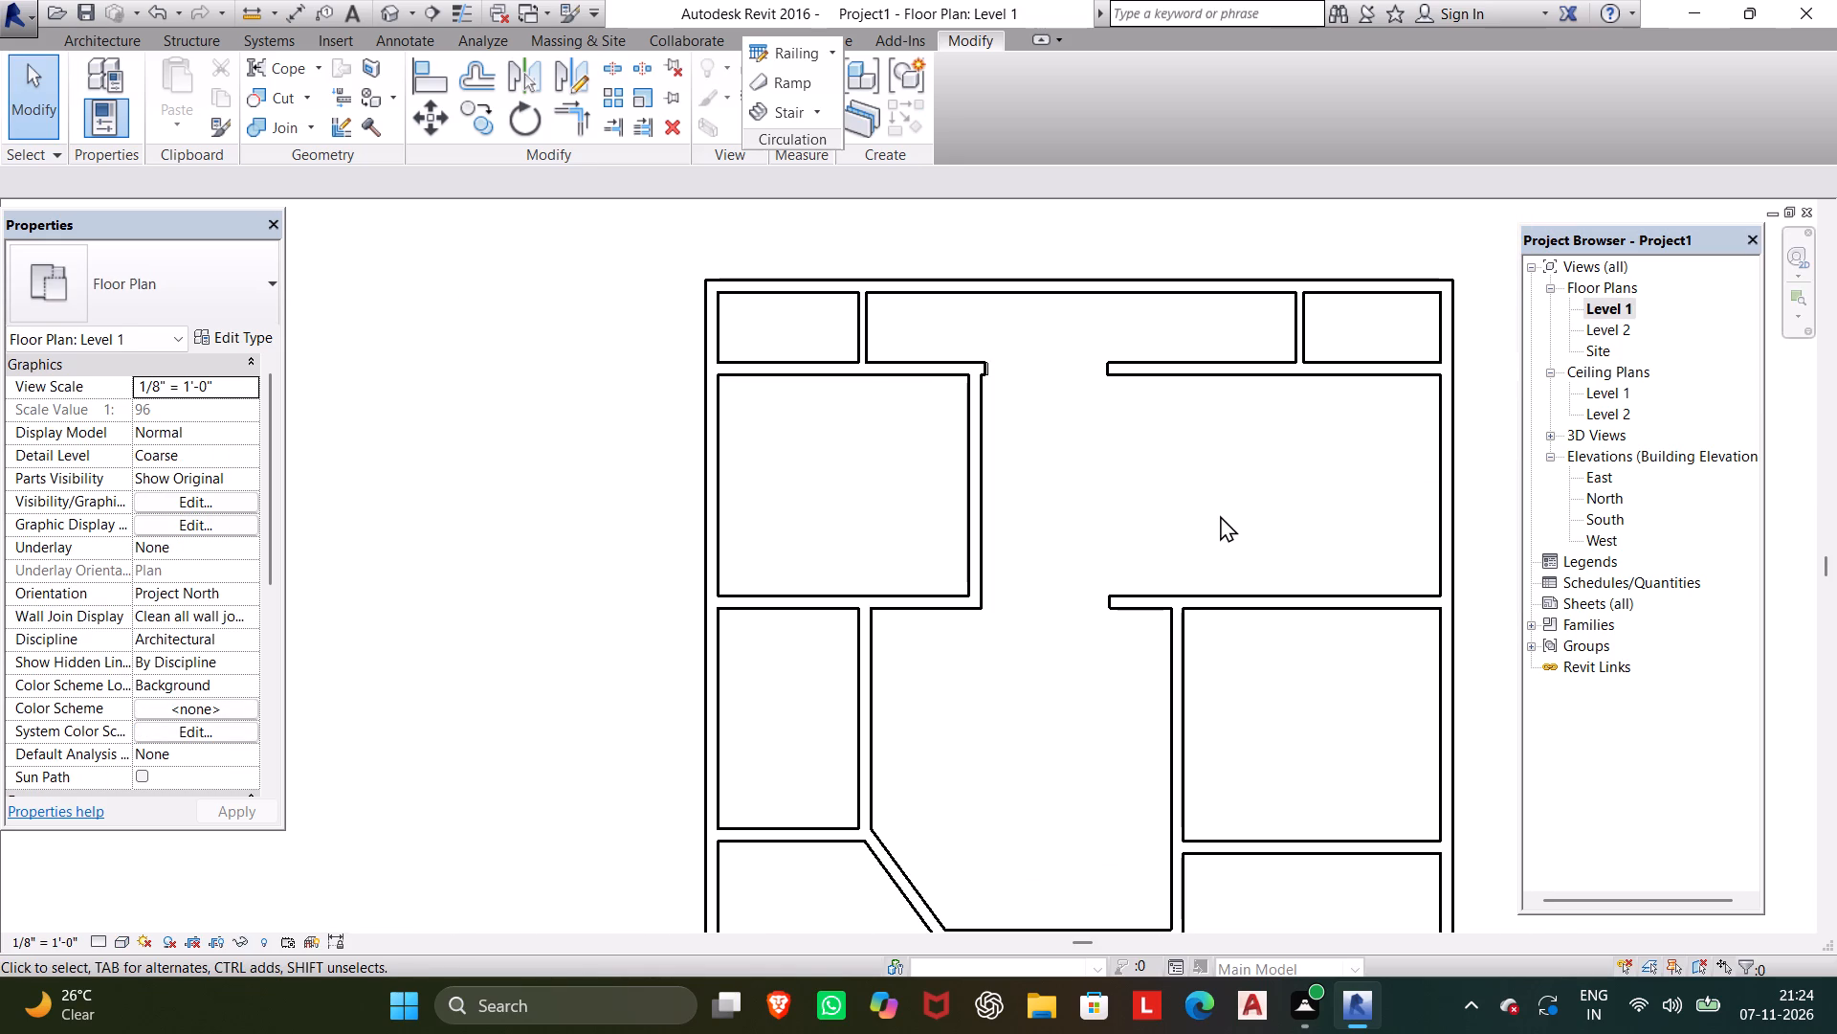
{"action": "left_click", "coordinate": [91, 45]}
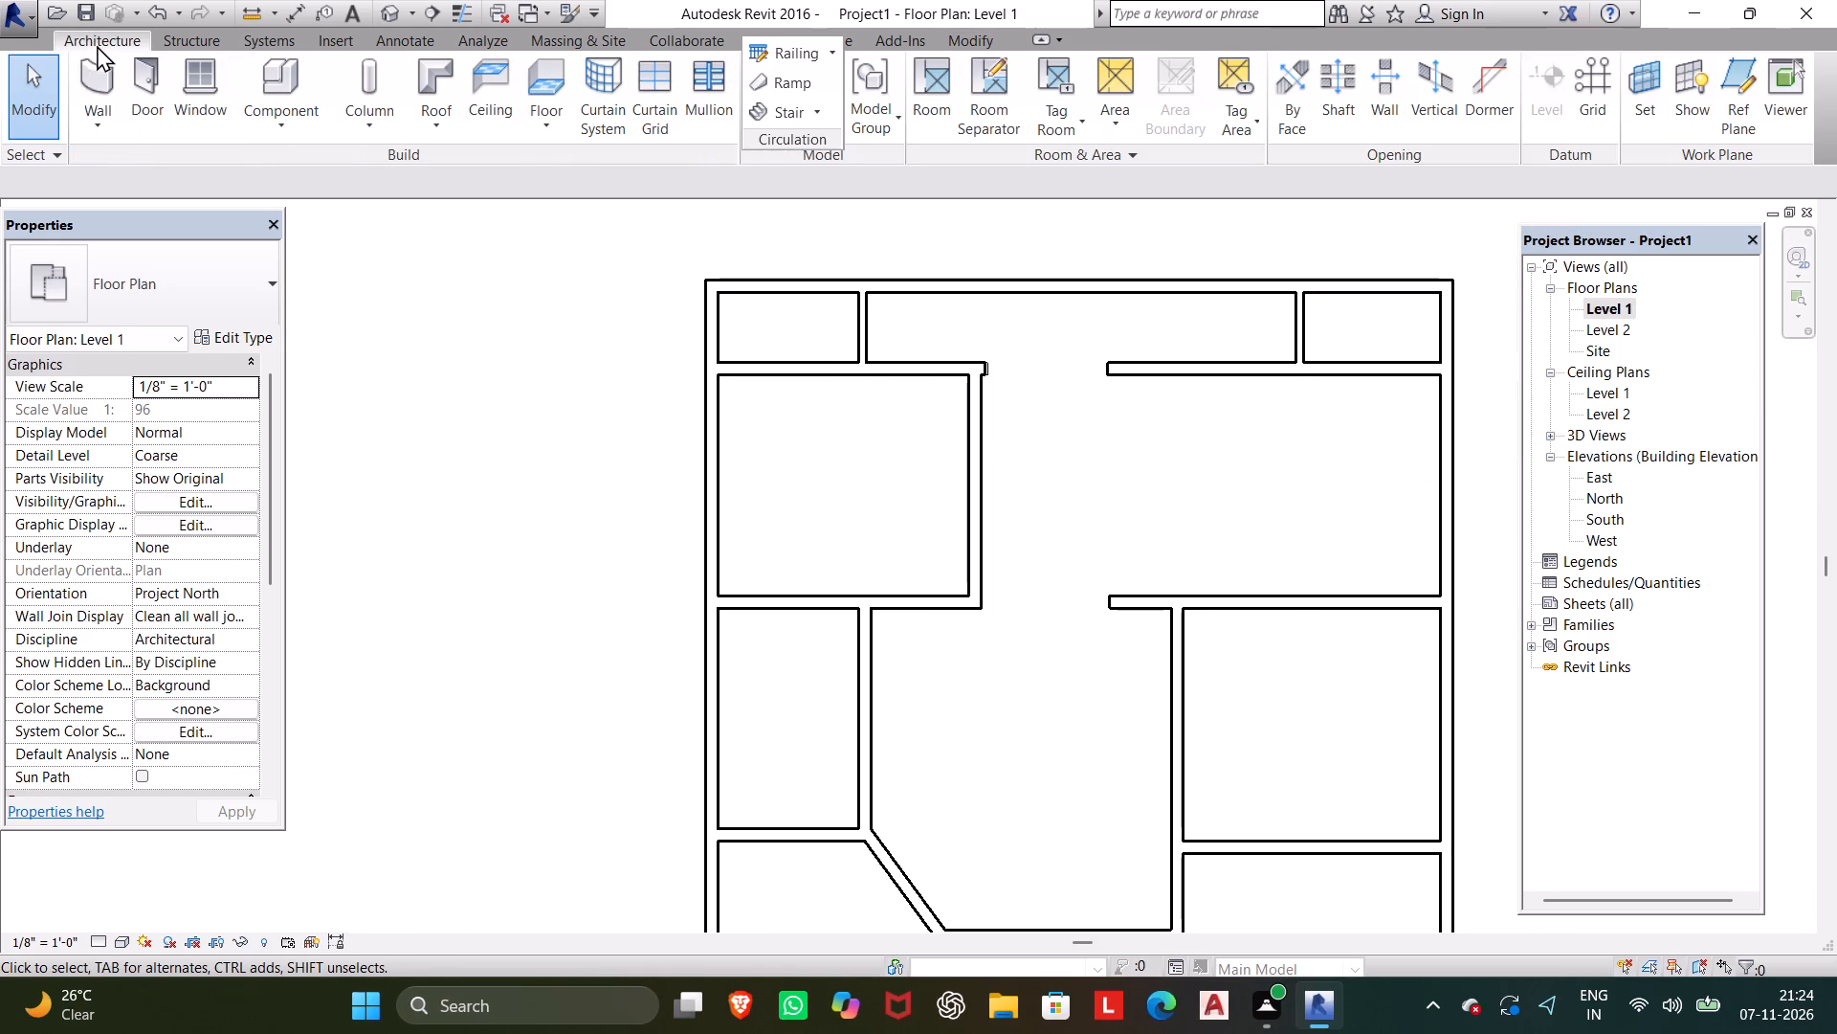
{"action": "left_click", "coordinate": [96, 83]}
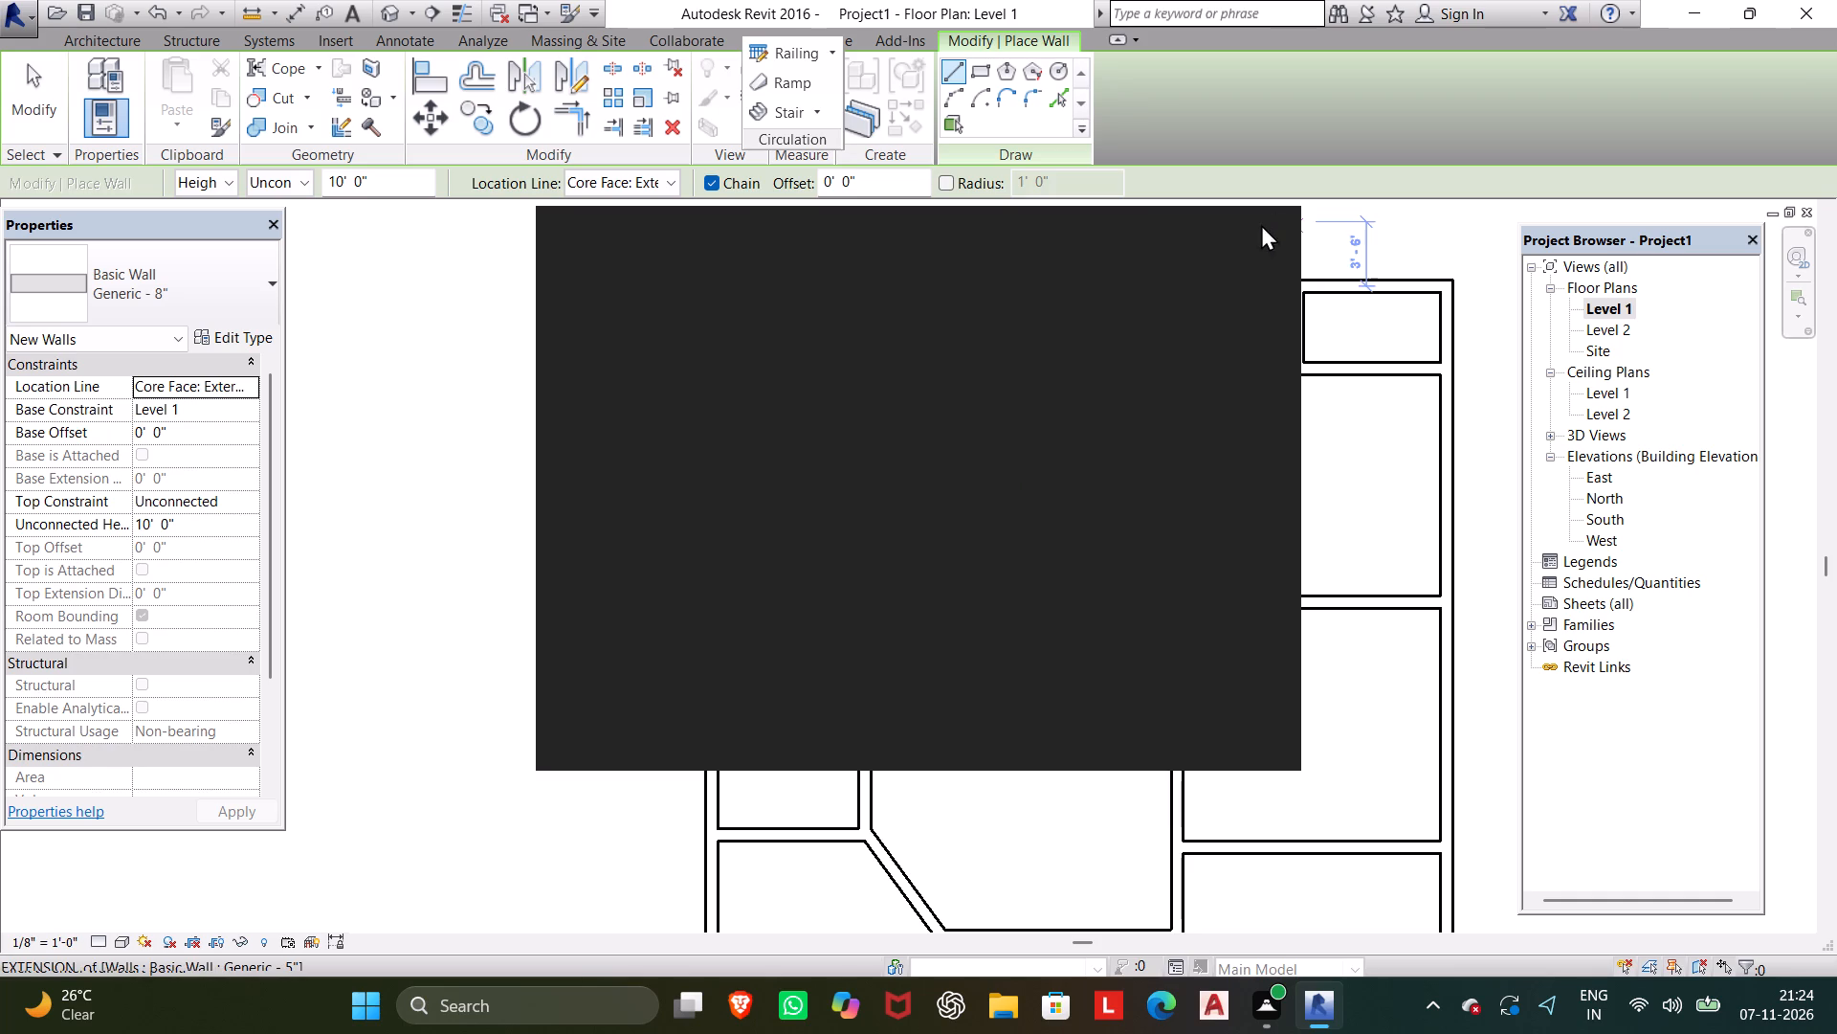
{"action": "left_click", "coordinate": [1256, 240]}
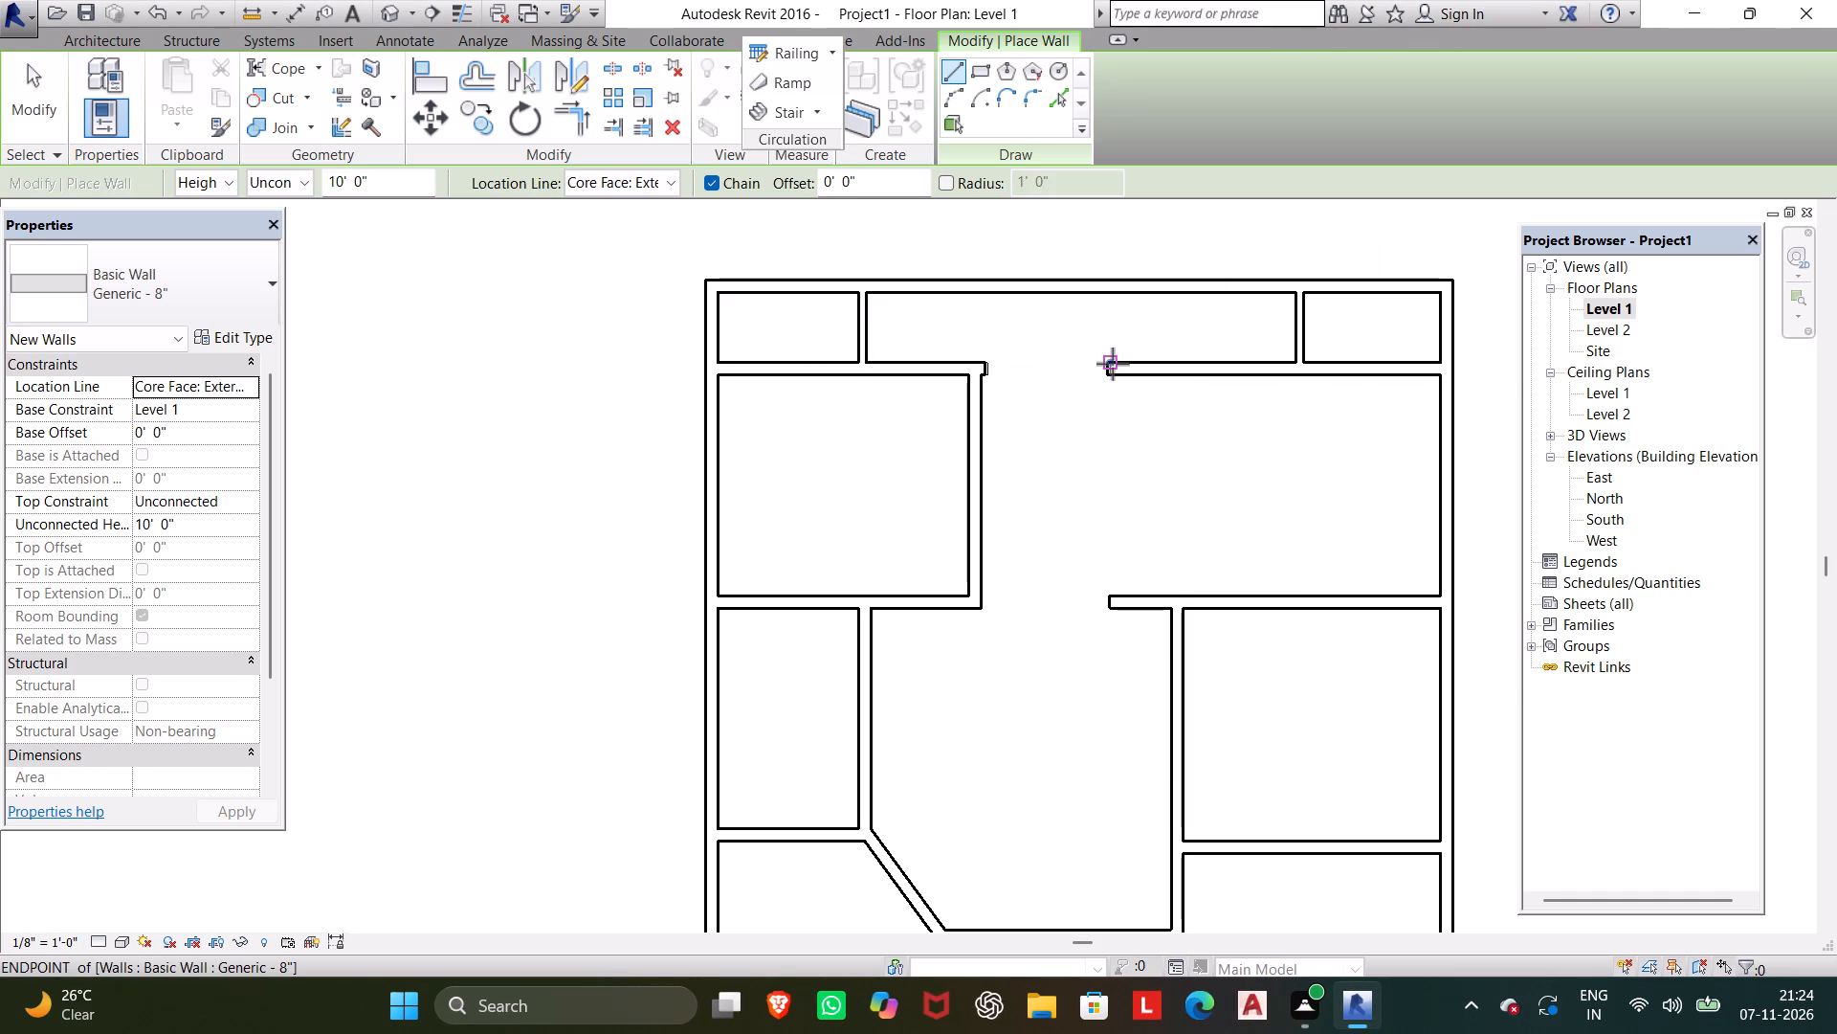
{"action": "scroll", "coordinate": [1113, 364], "scroll_direction": "up", "scroll_amount": 4}
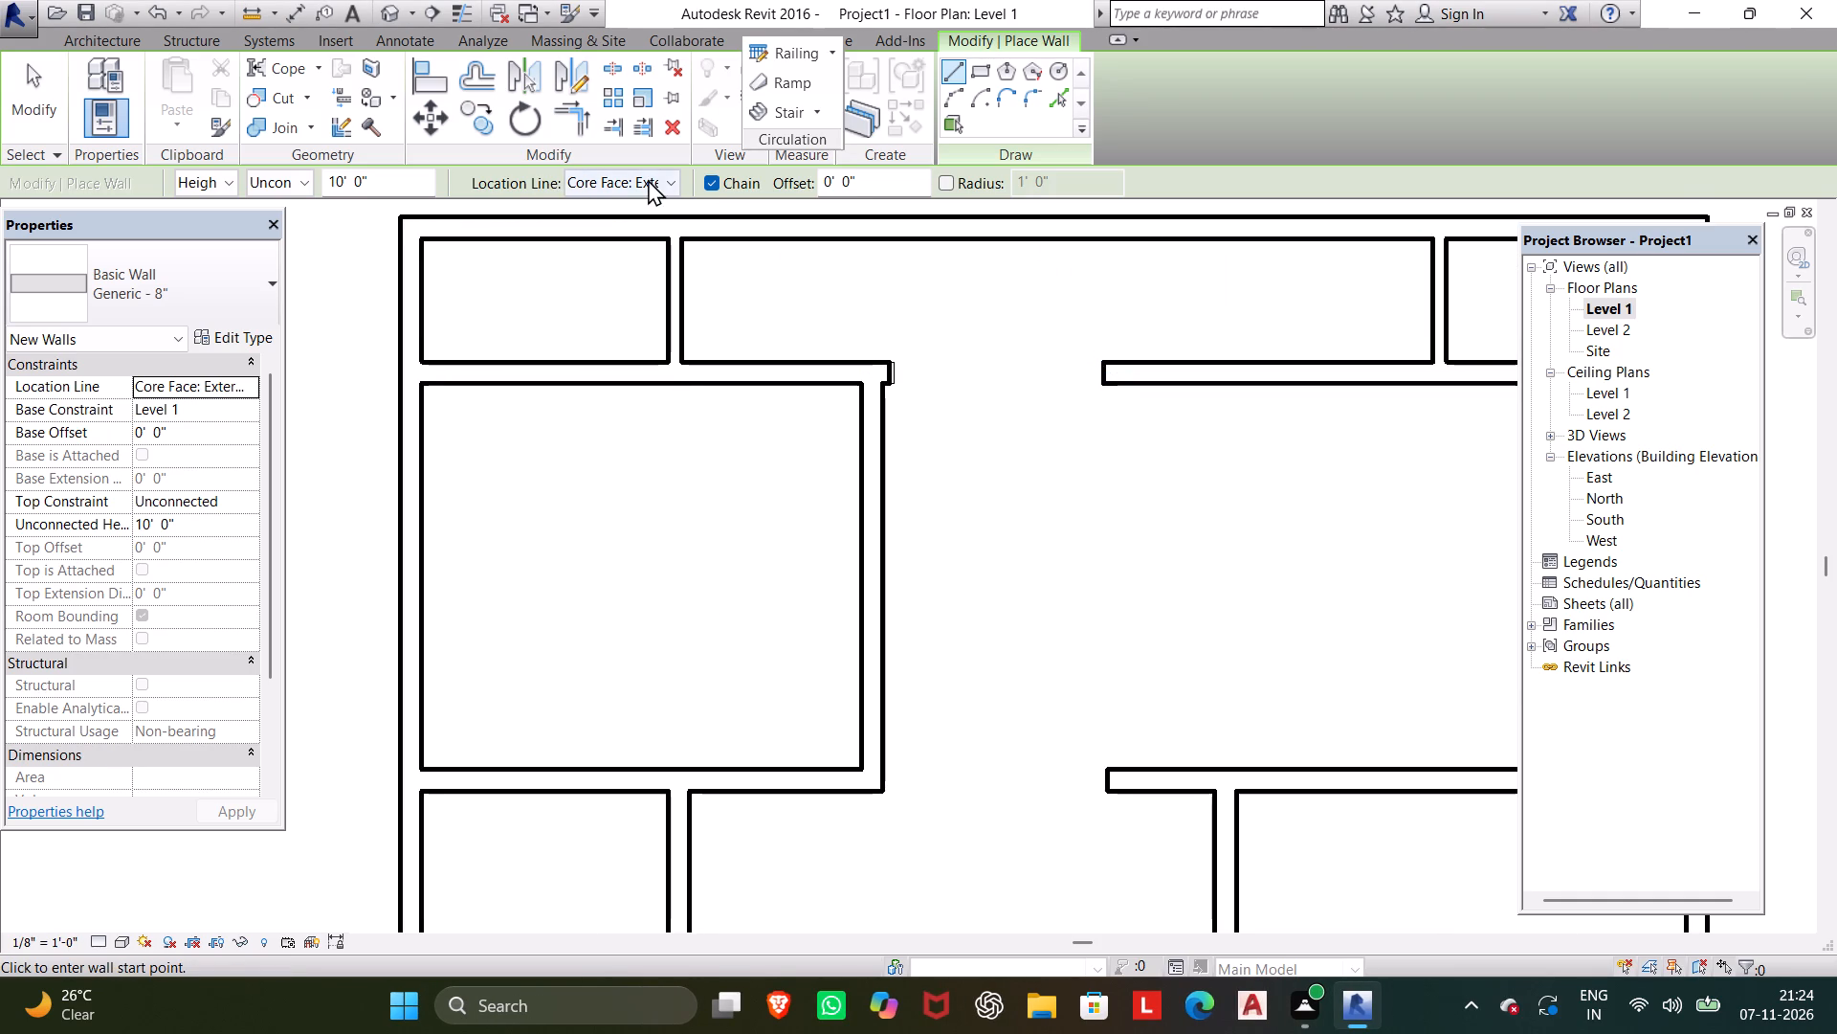
{"action": "left_click", "coordinate": [648, 179]}
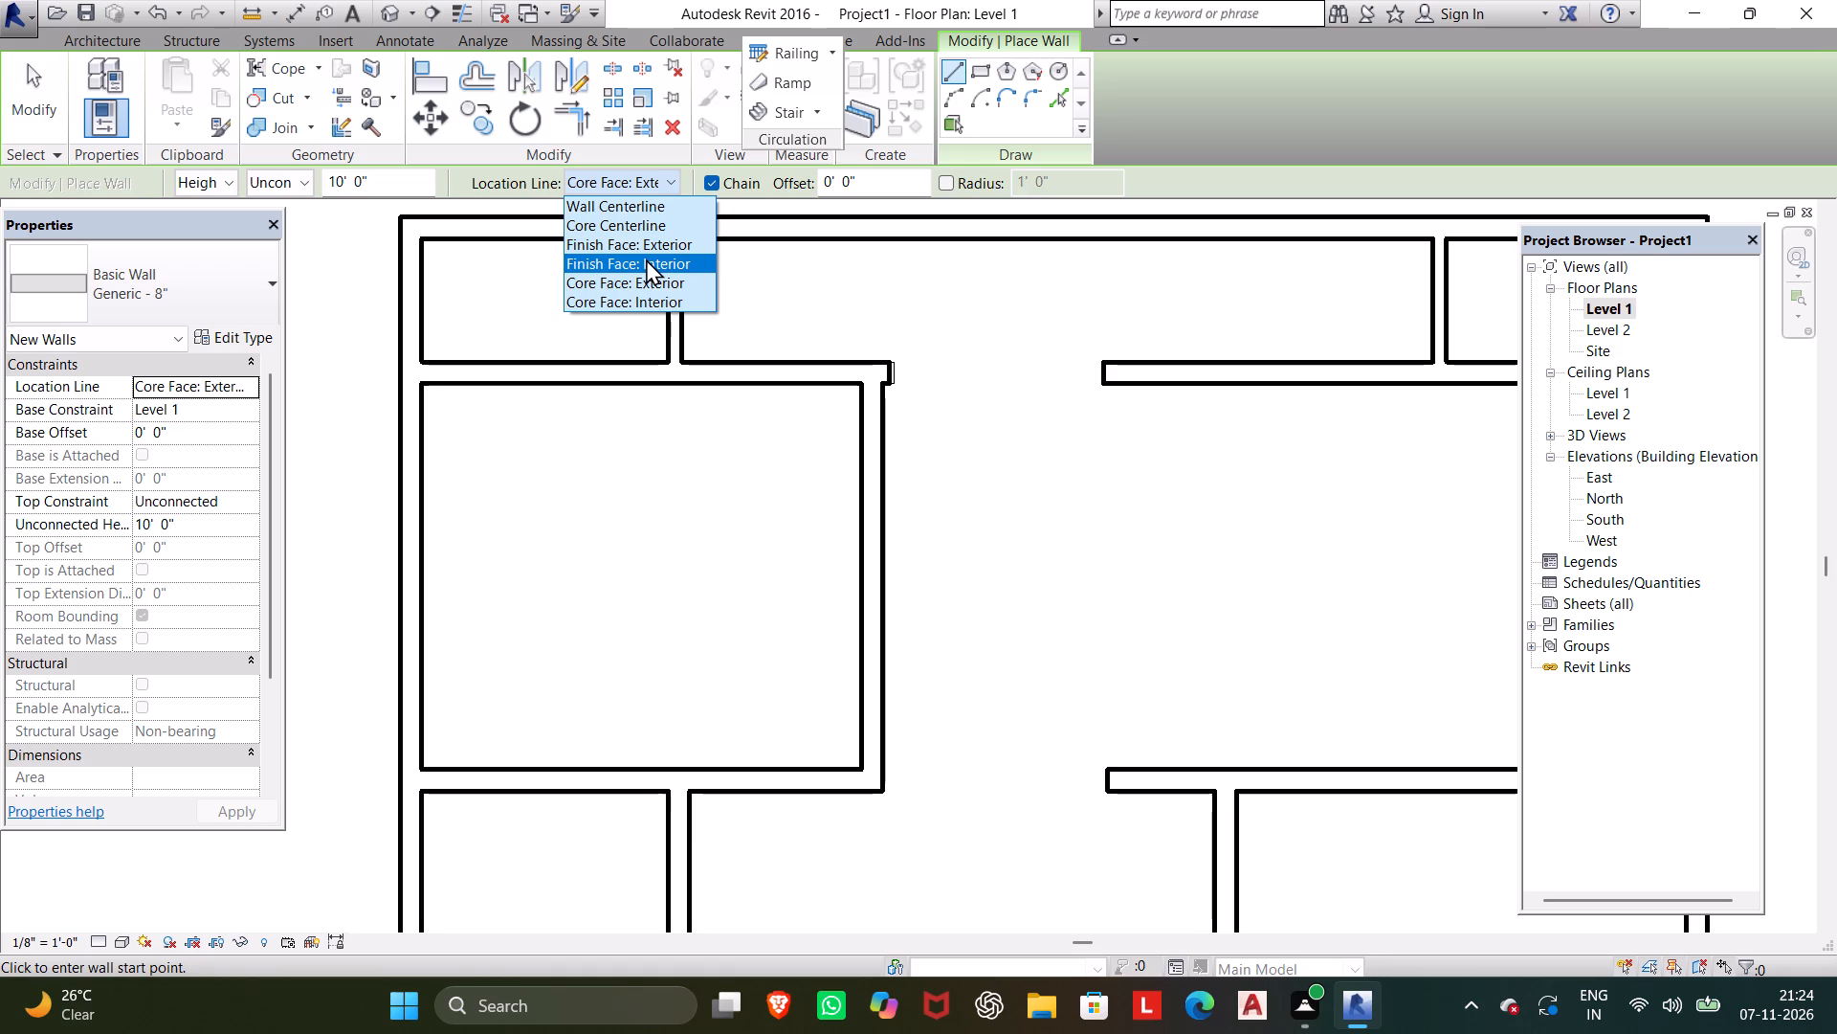
{"action": "left_click", "coordinate": [644, 261]}
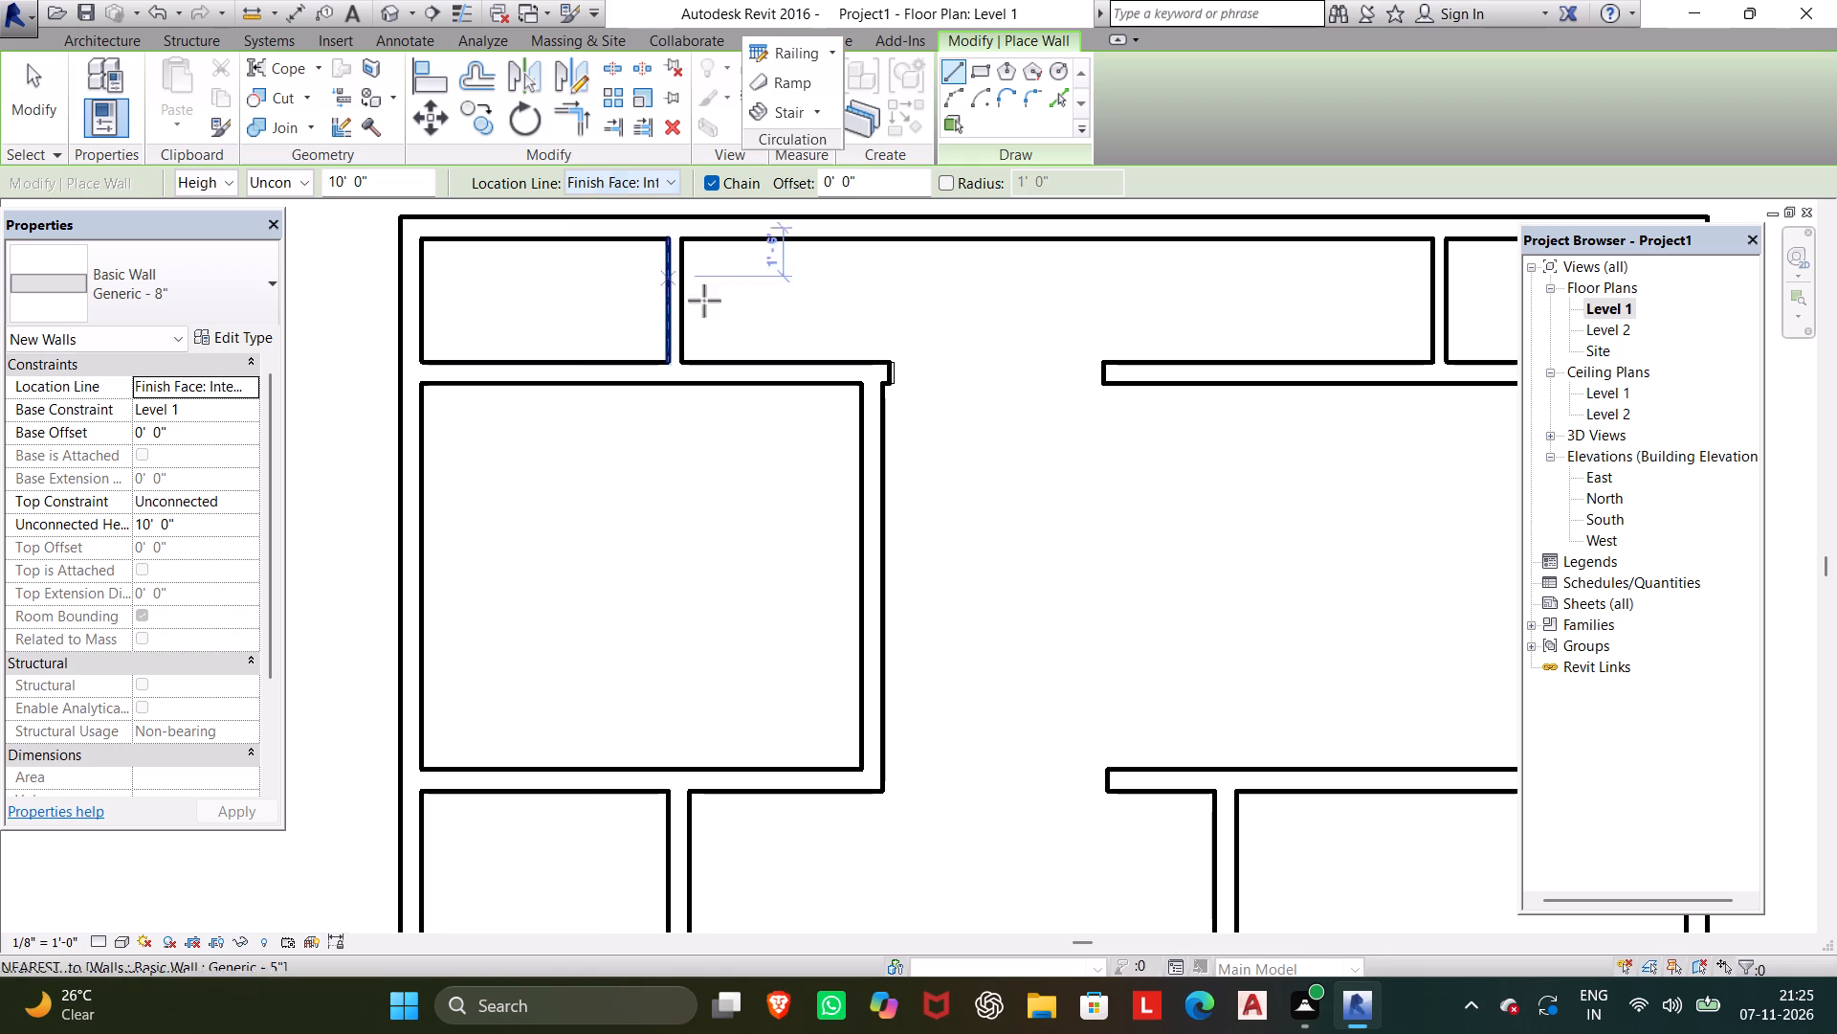
{"action": "left_click", "coordinate": [1120, 377]}
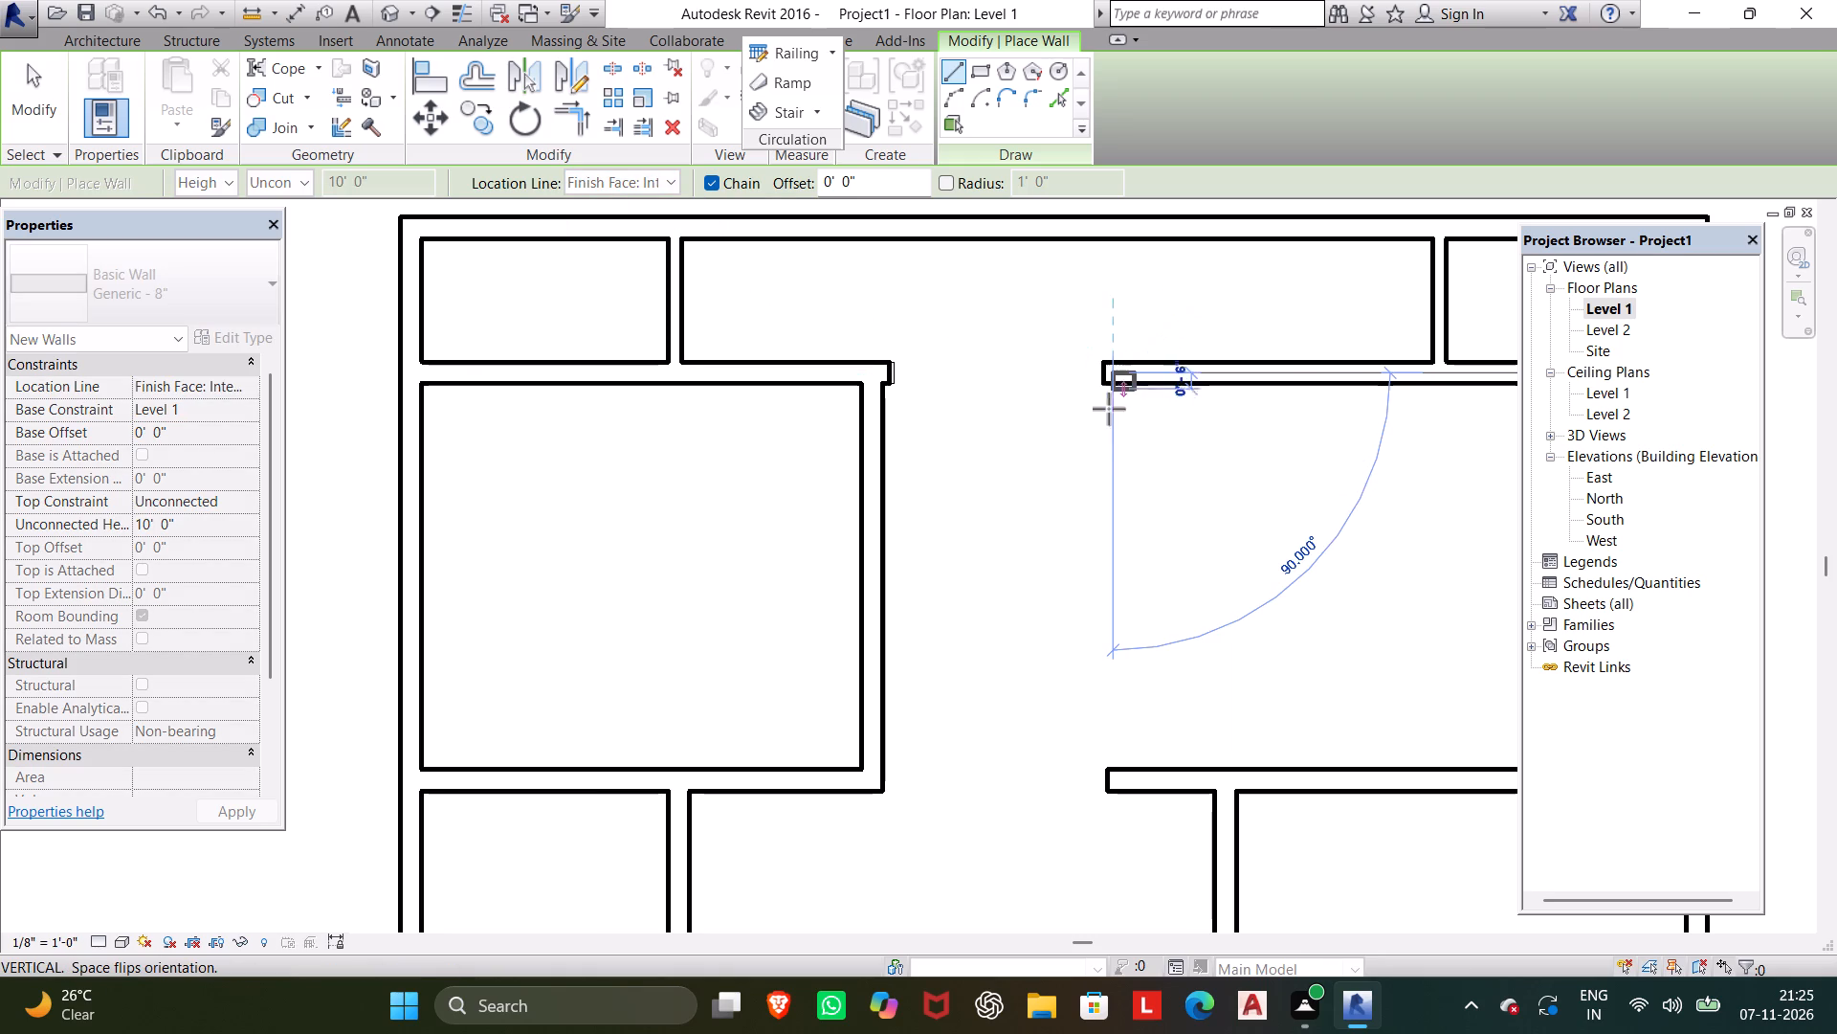
{"action": "key", "text": "Escape"}
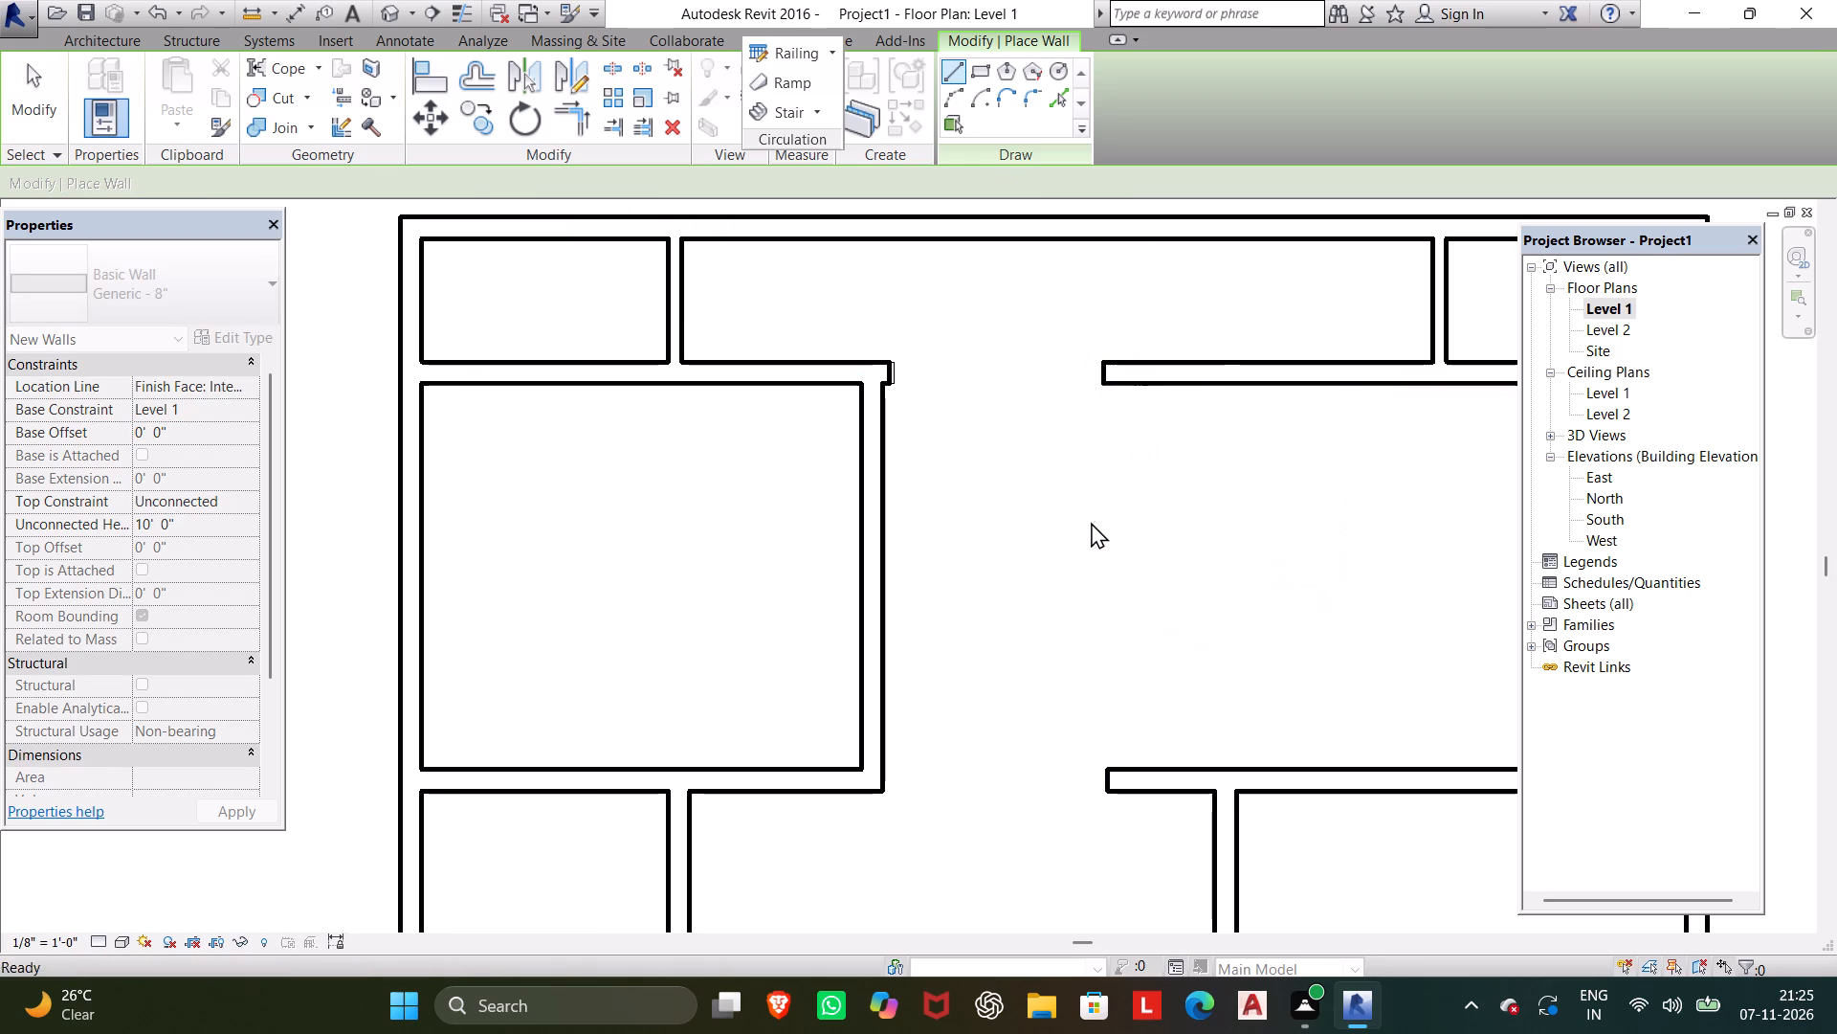
{"action": "left_click", "coordinate": [1107, 367]}
{"action": "scroll", "coordinate": [1107, 367], "scroll_direction": "up", "scroll_amount": 1}
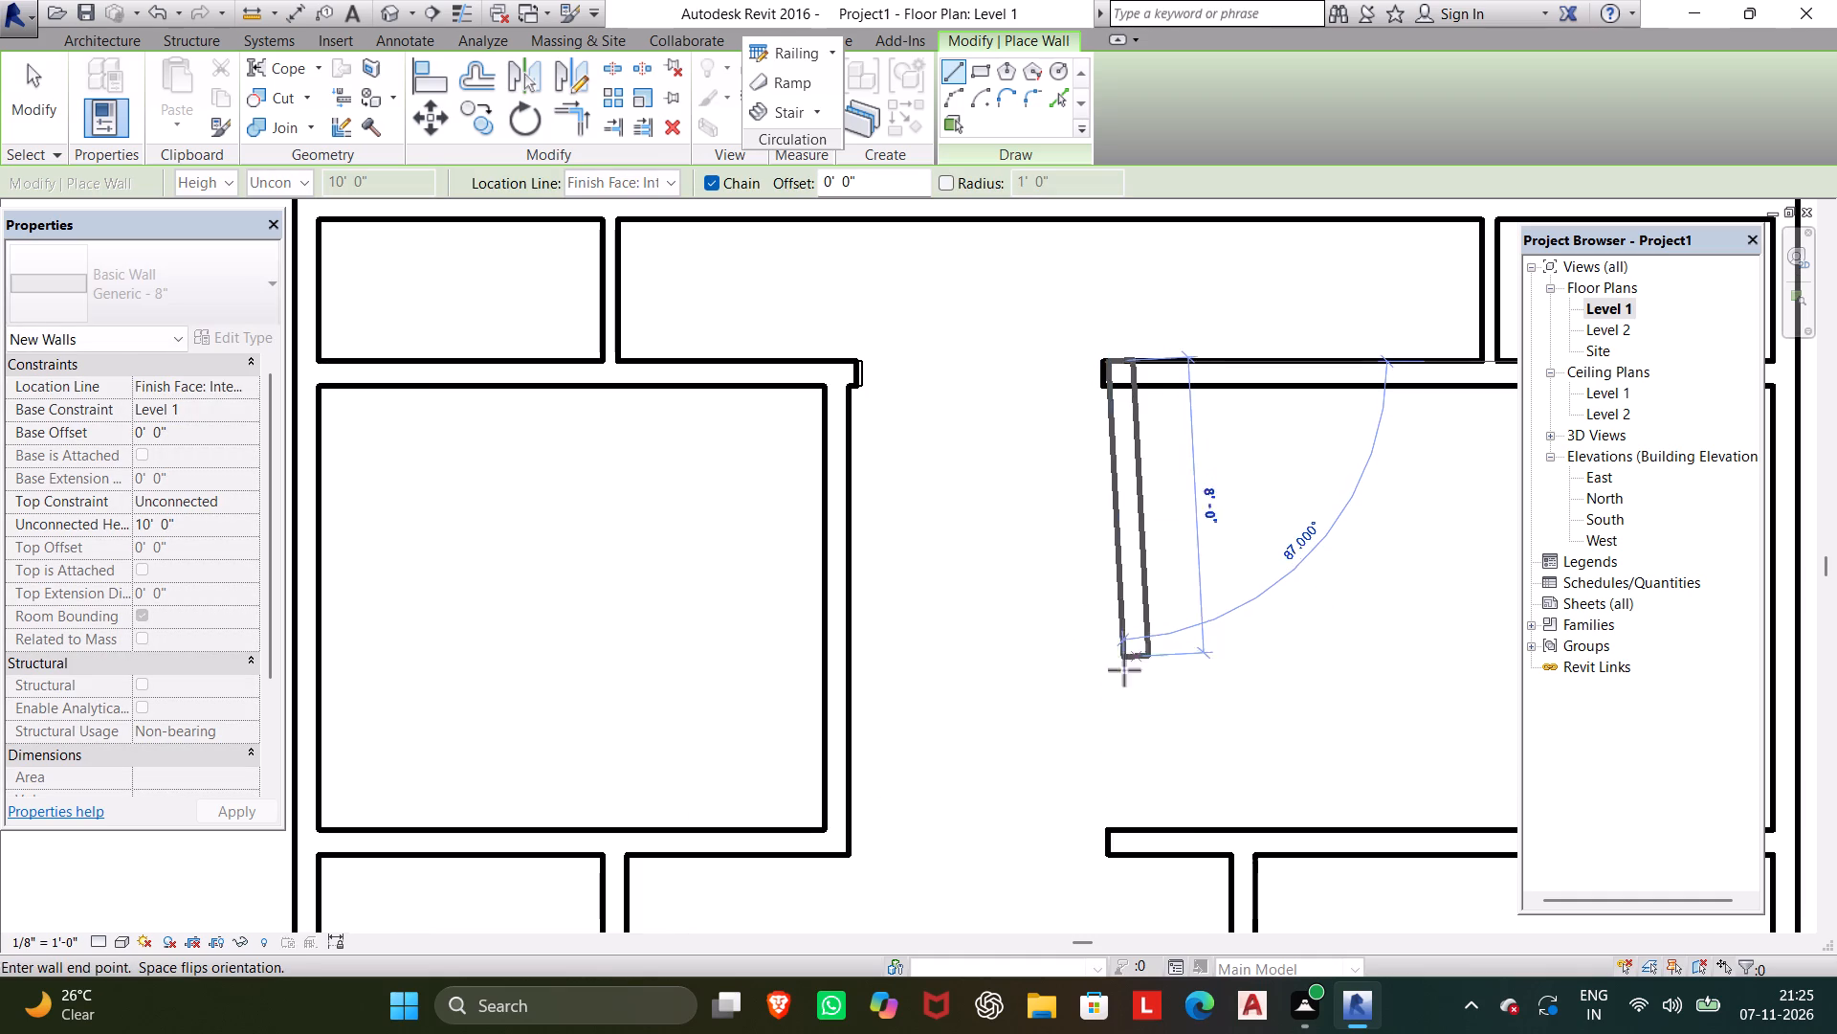
{"action": "left_click", "coordinate": [1112, 852]}
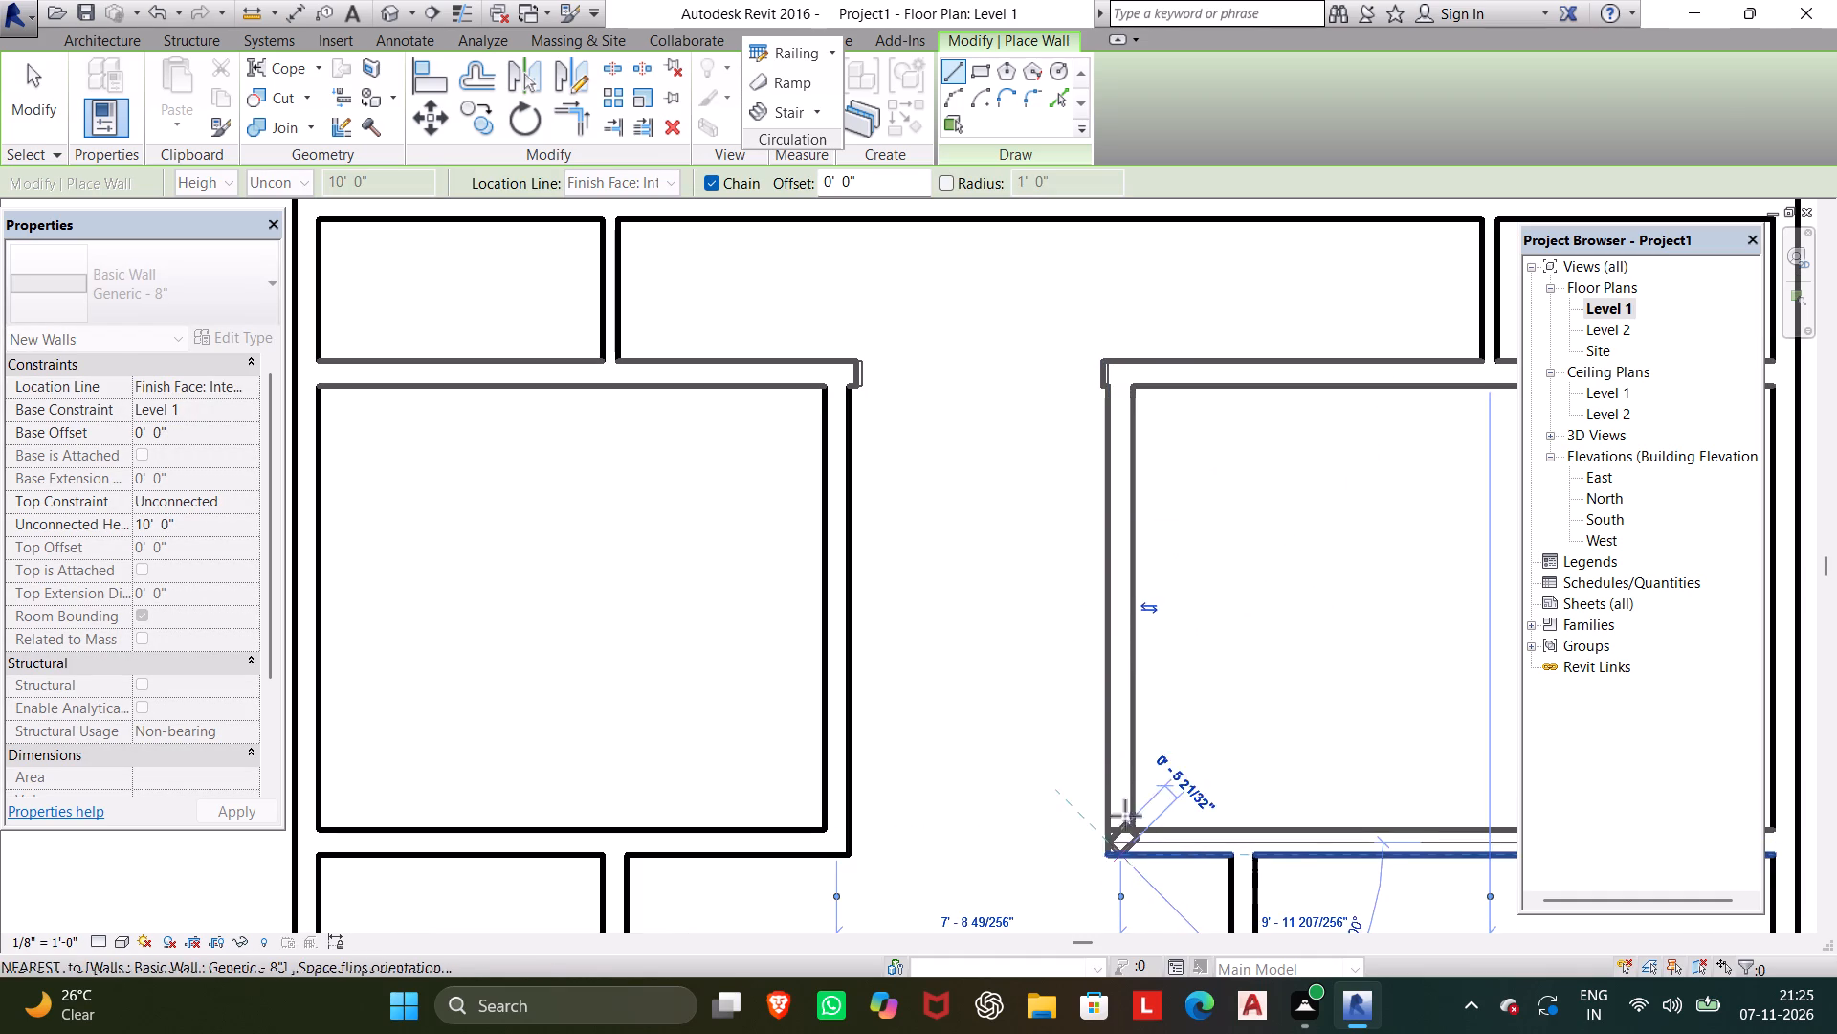
{"action": "key", "text": "Escape"}
{"action": "key", "text": "Escape"}
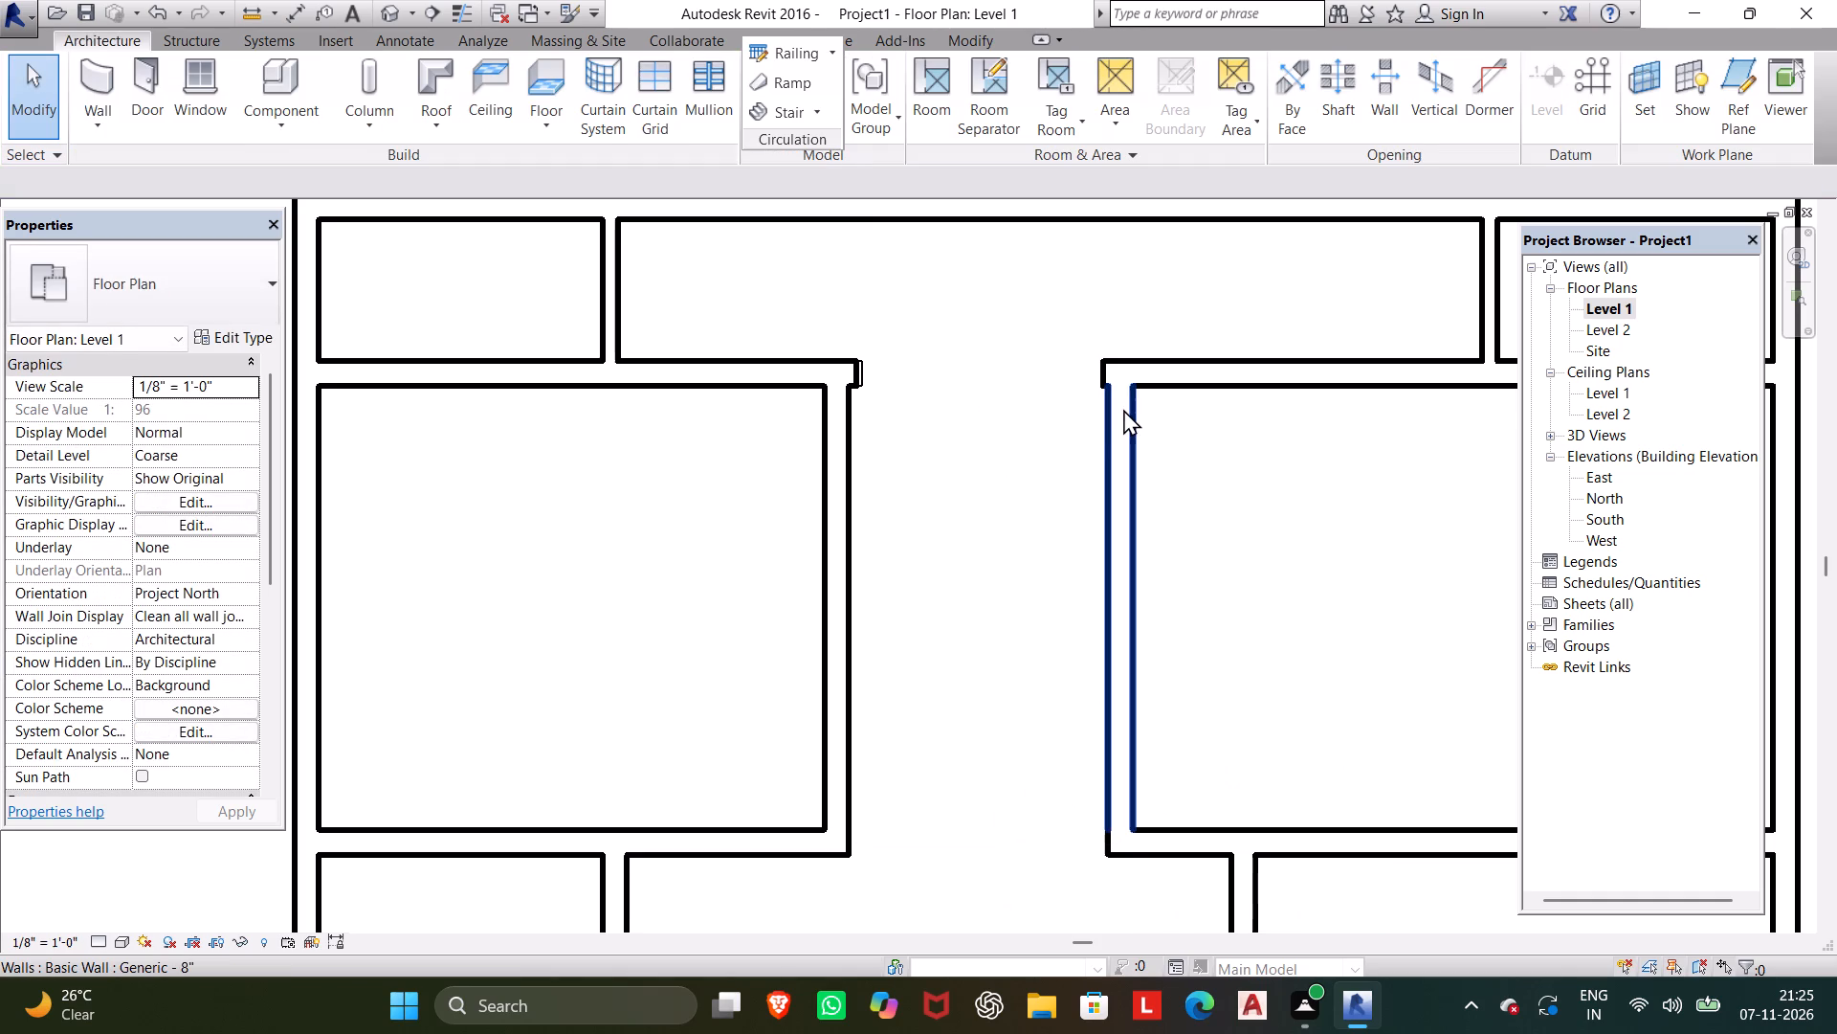
Delete the 40' profile-edited cross wall that spans both sides of the central passage.
{"action": "scroll", "coordinate": [861, 389], "scroll_direction": "up", "scroll_amount": 8}
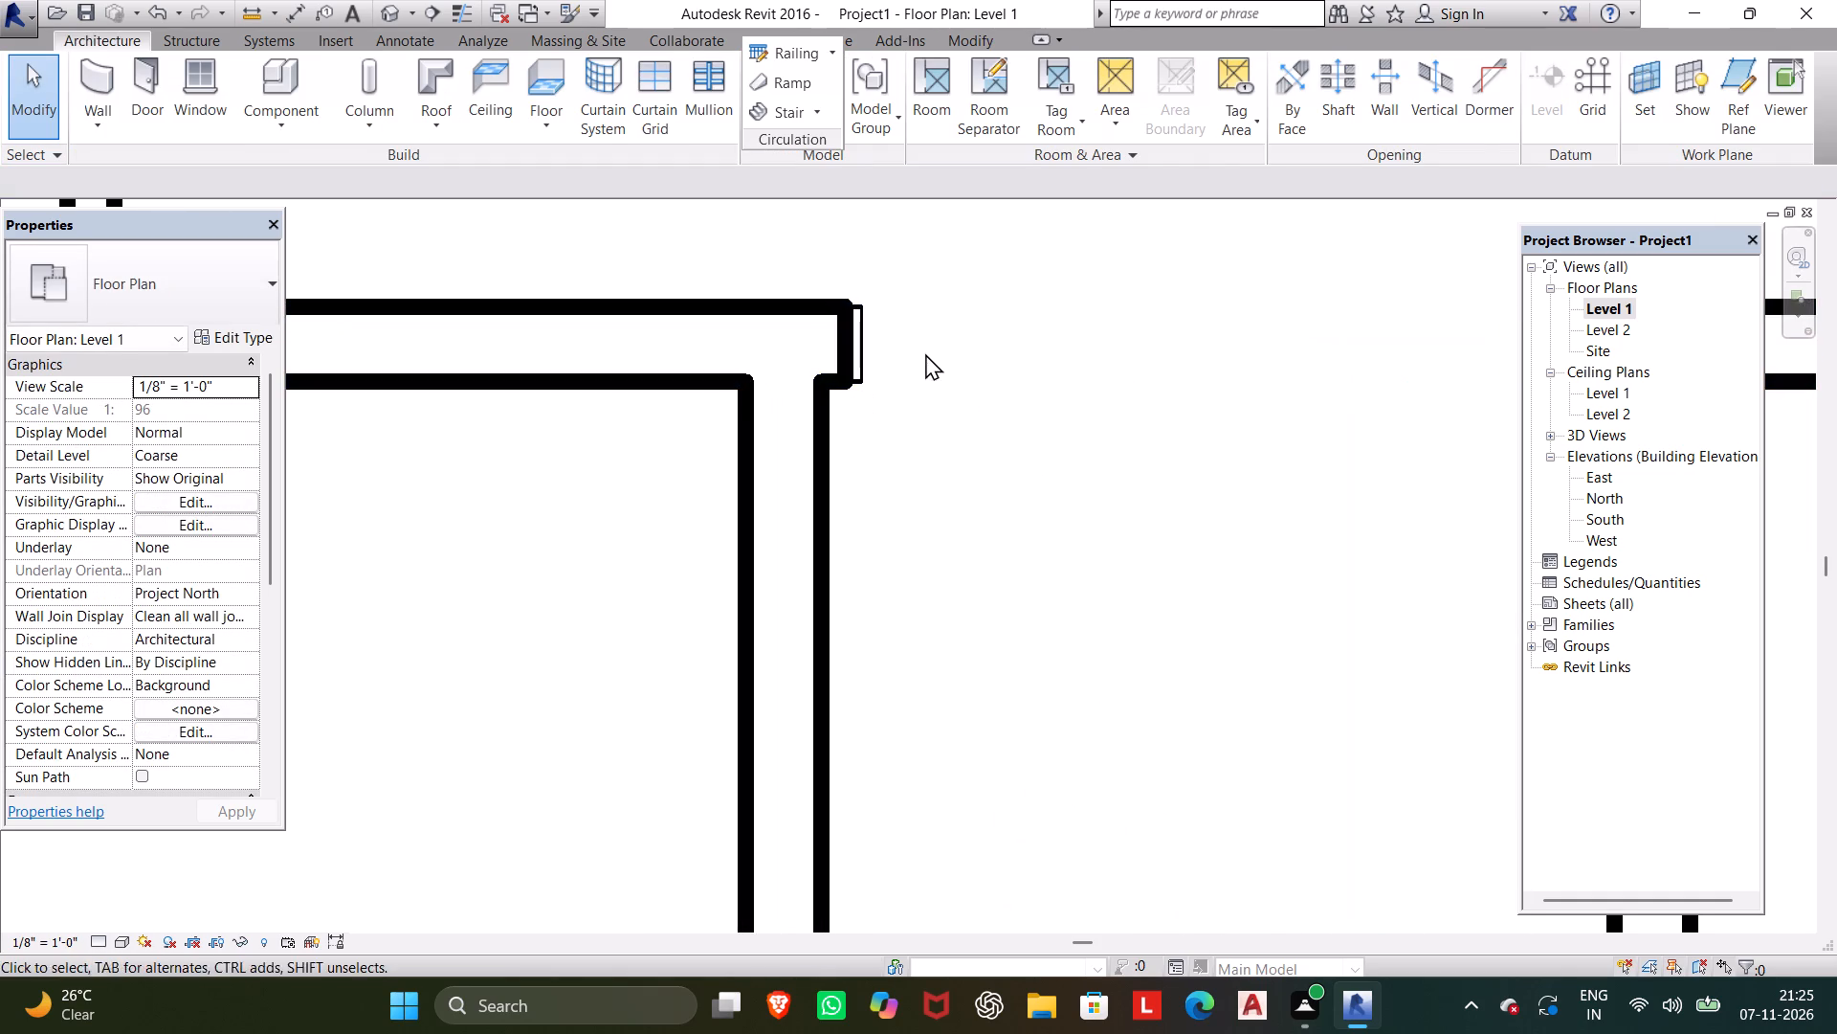
{"action": "left_click", "coordinate": [863, 370]}
{"action": "scroll", "coordinate": [942, 359], "scroll_direction": "down", "scroll_amount": 6}
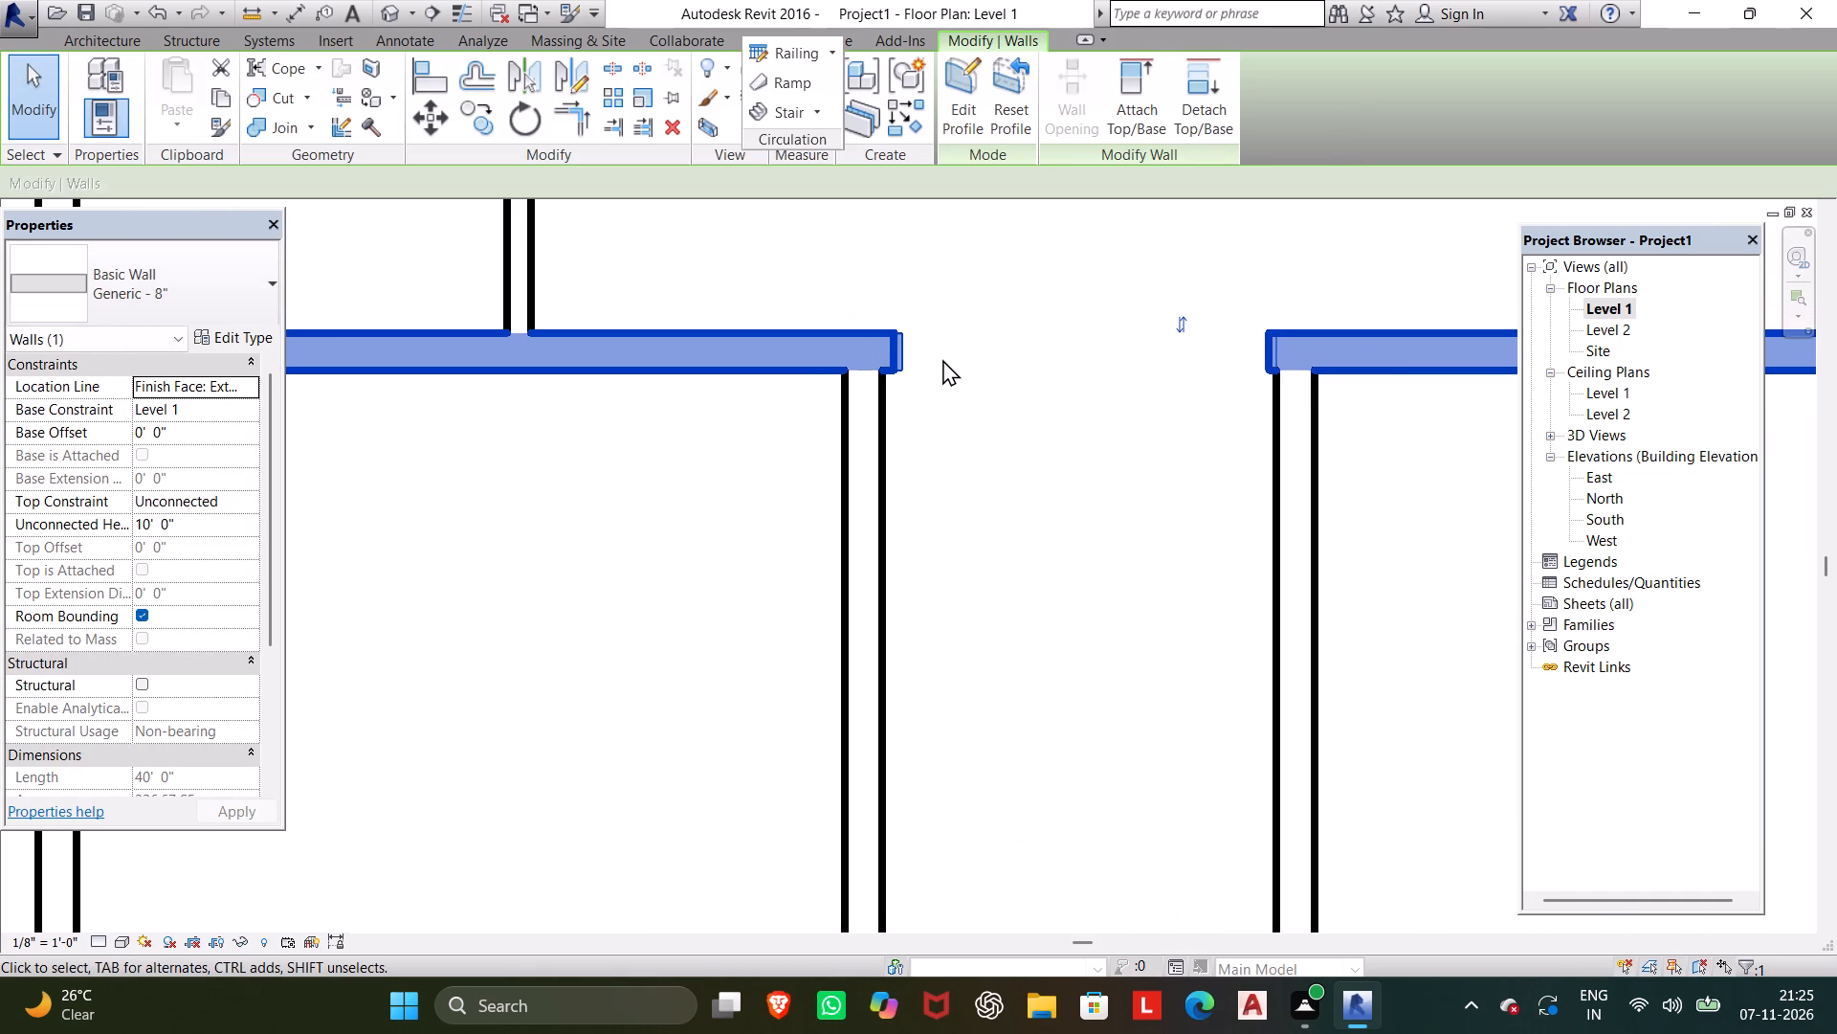
{"action": "scroll", "coordinate": [1005, 337], "scroll_direction": "down", "scroll_amount": 2}
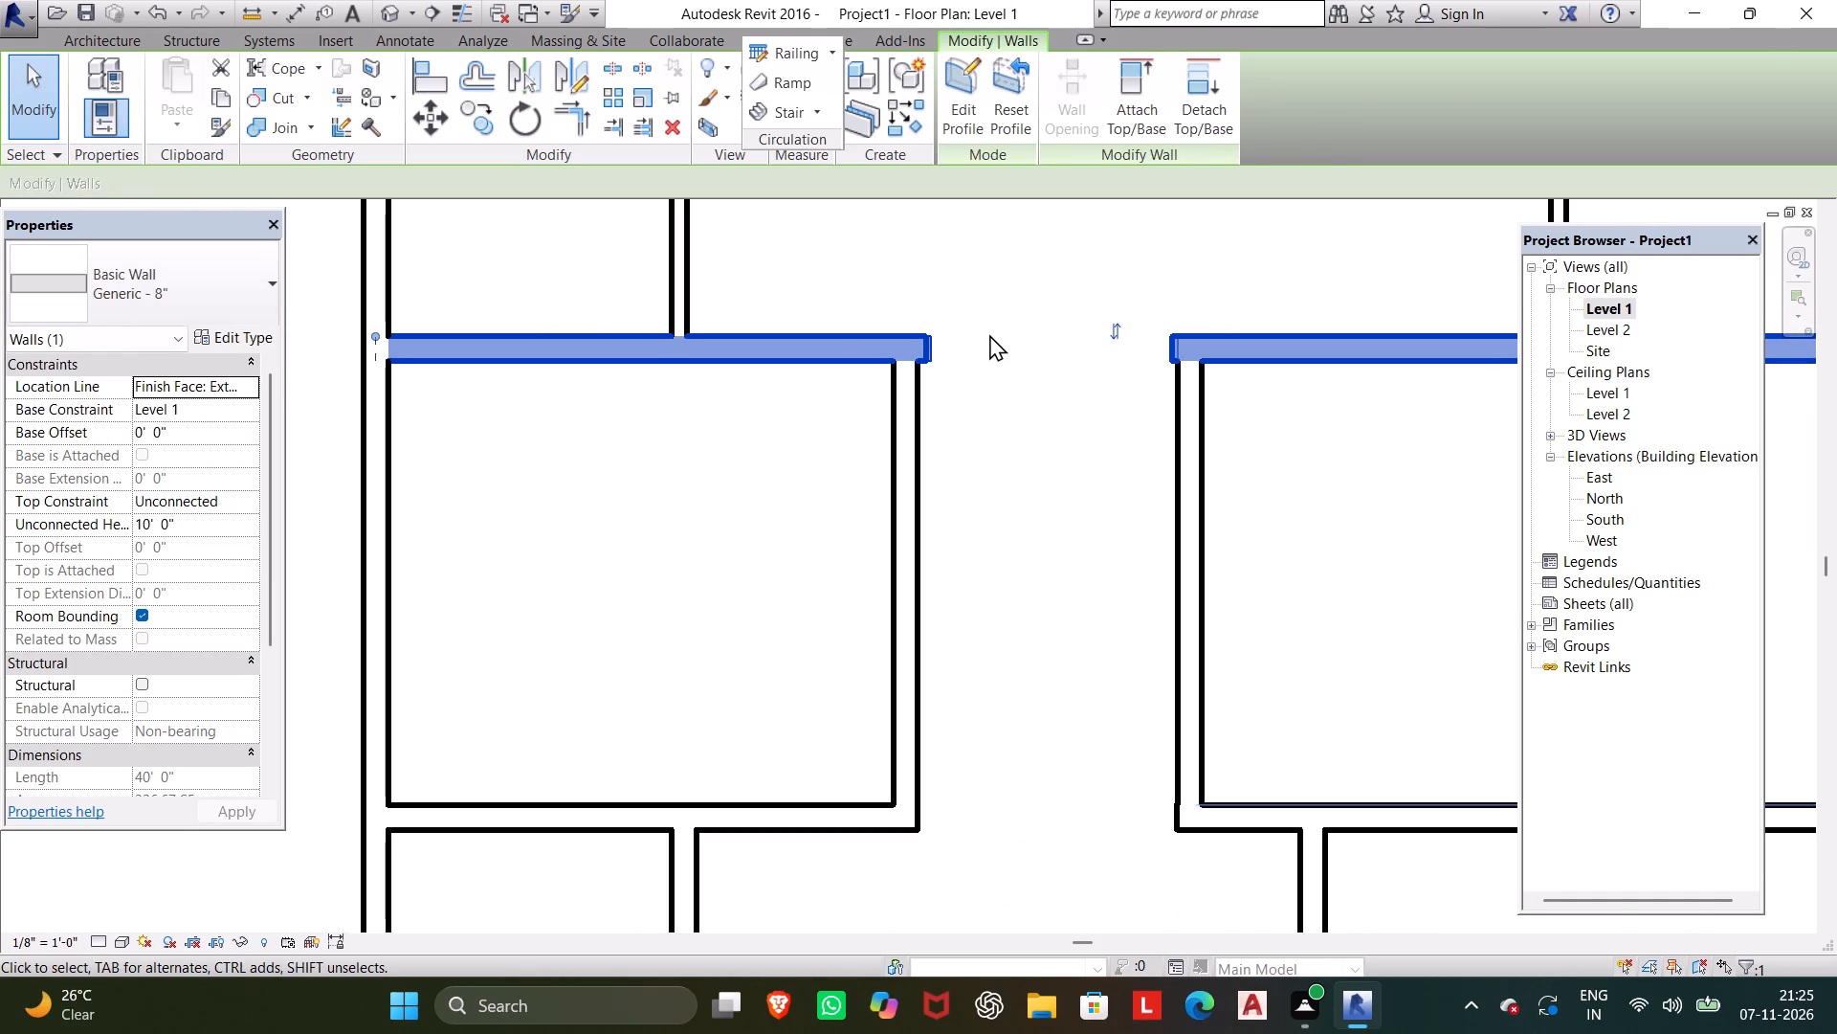
{"action": "key", "text": "Delete"}
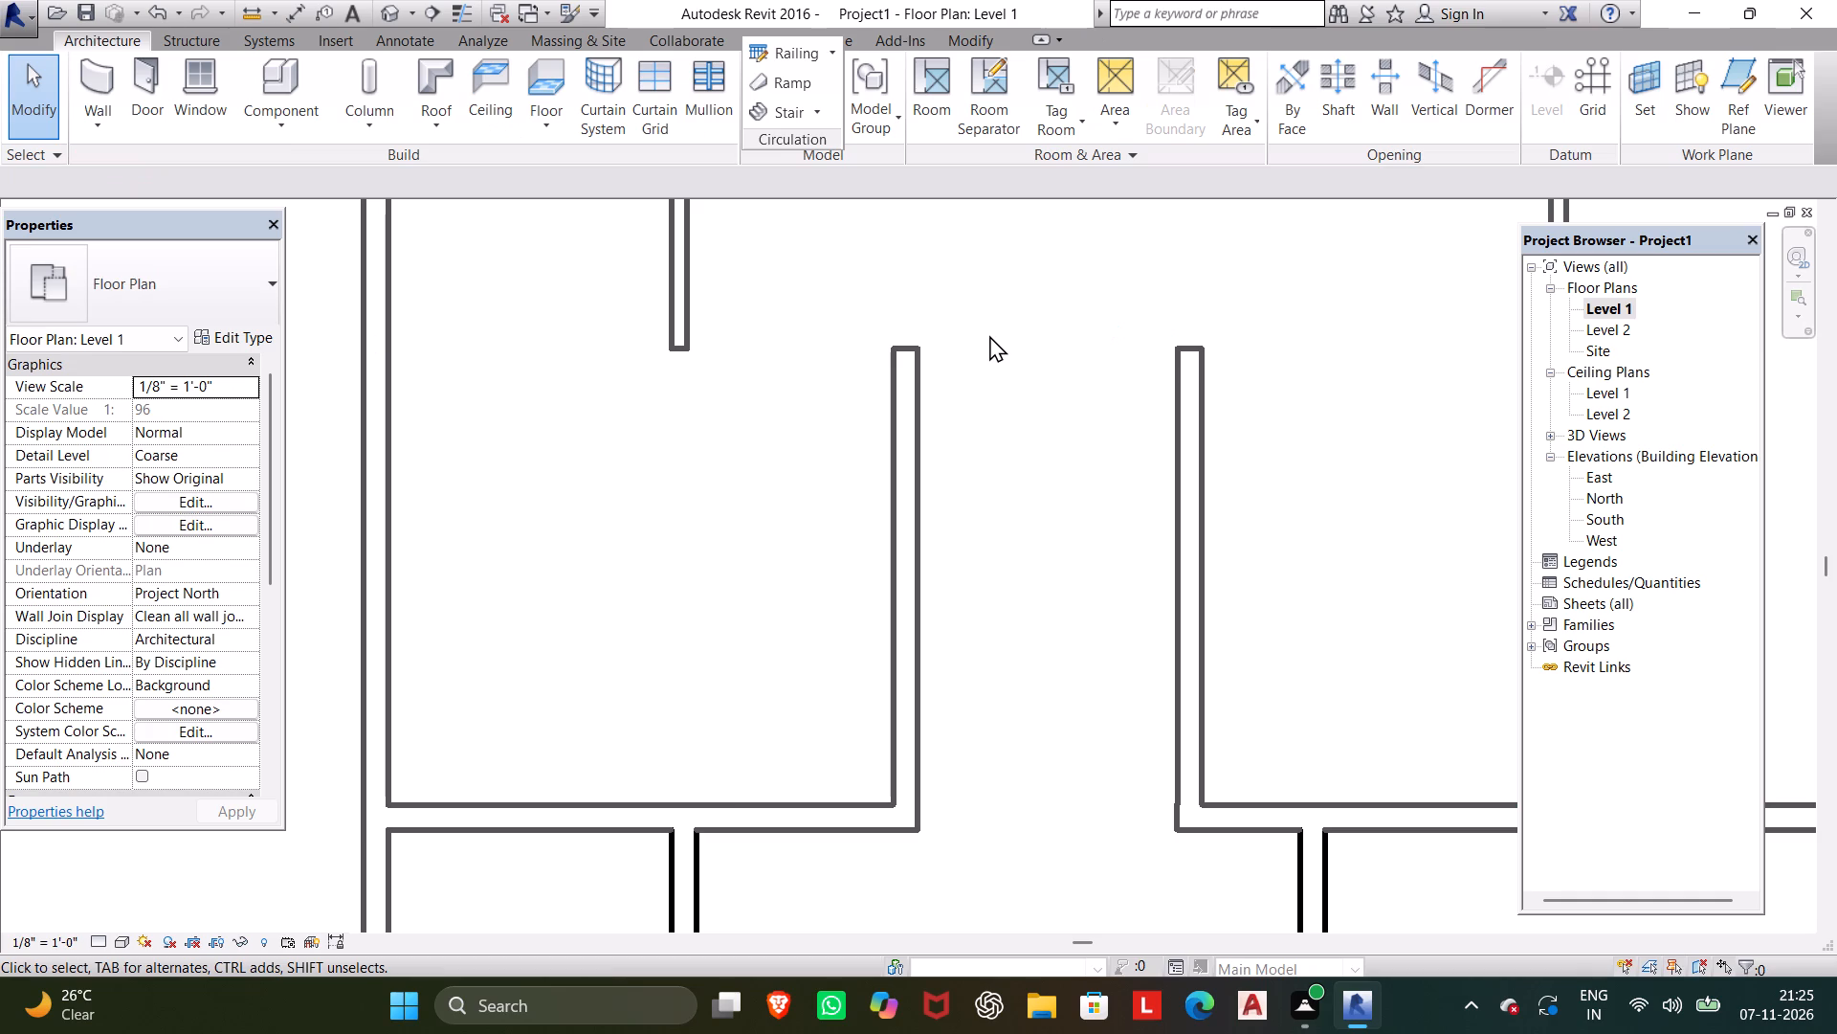
Draw a 13' 8" long, 8" thick wall from the top of the passage's west wall to the west exterior wall.
{"action": "scroll", "coordinate": [989, 335], "scroll_direction": "down", "scroll_amount": 4}
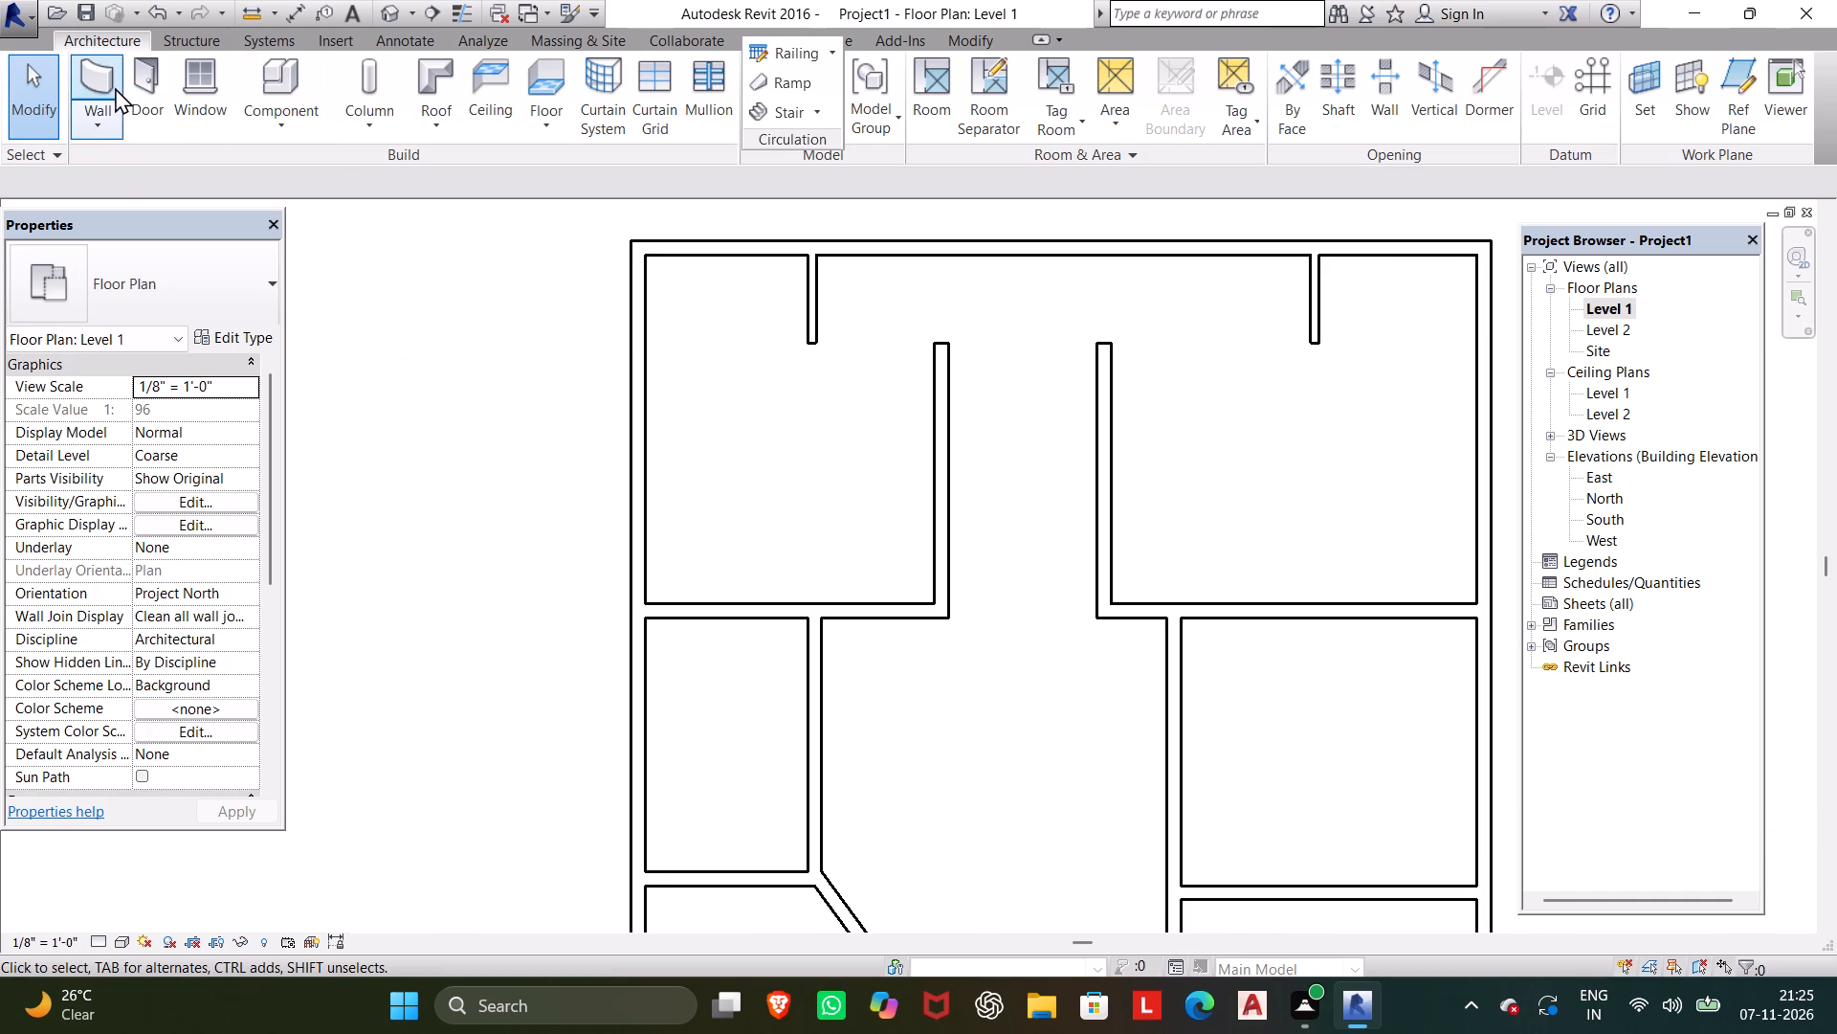
{"action": "left_click", "coordinate": [108, 83]}
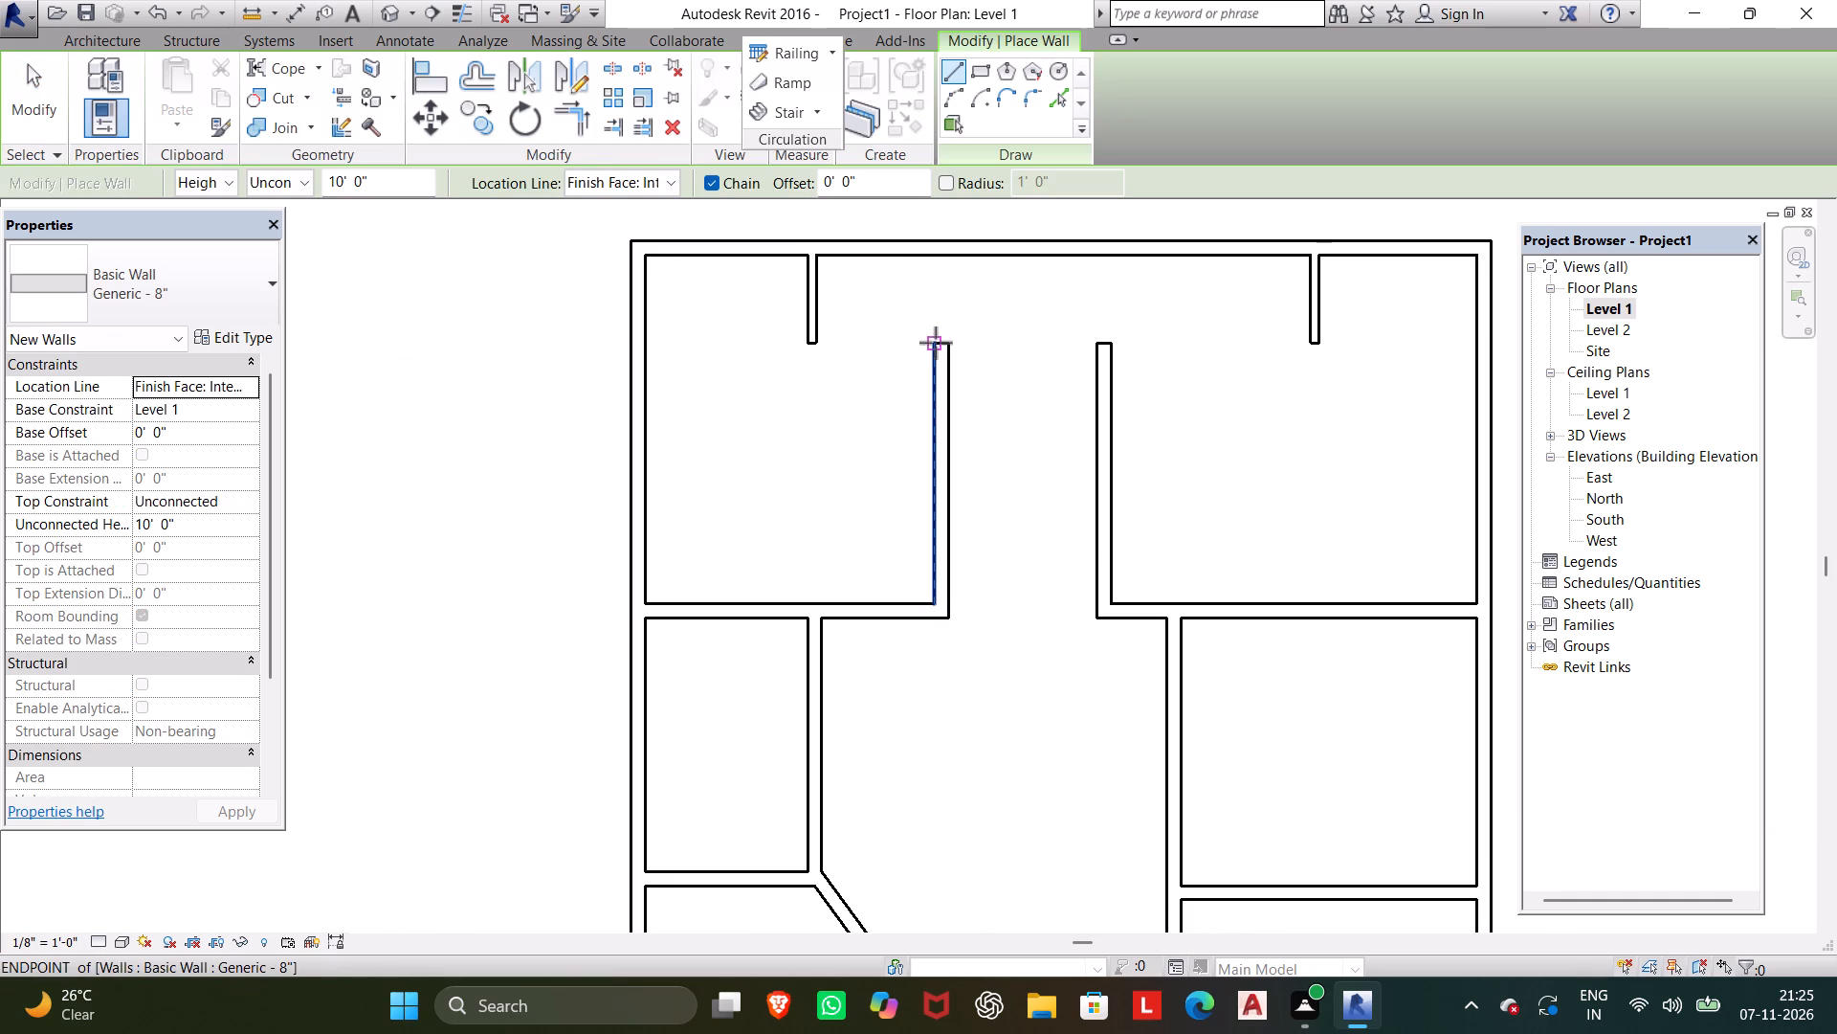
{"action": "left_click", "coordinate": [936, 343]}
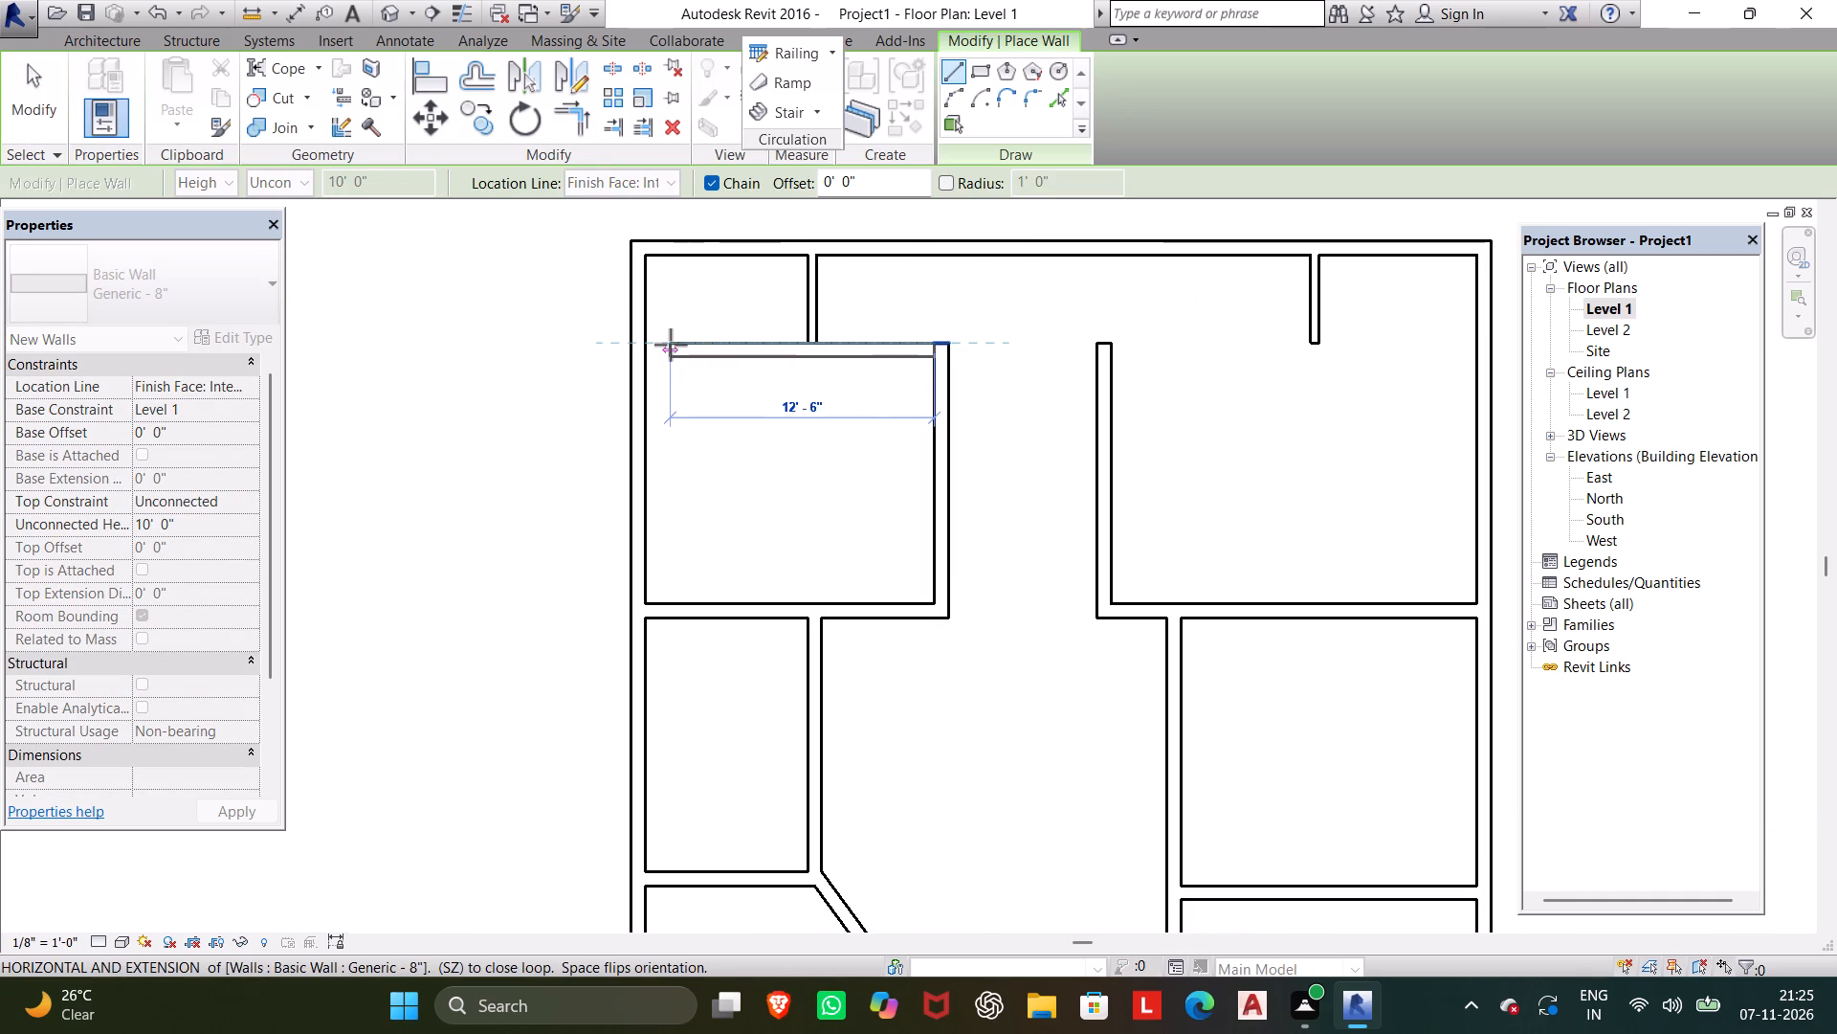
{"action": "left_click", "coordinate": [645, 345]}
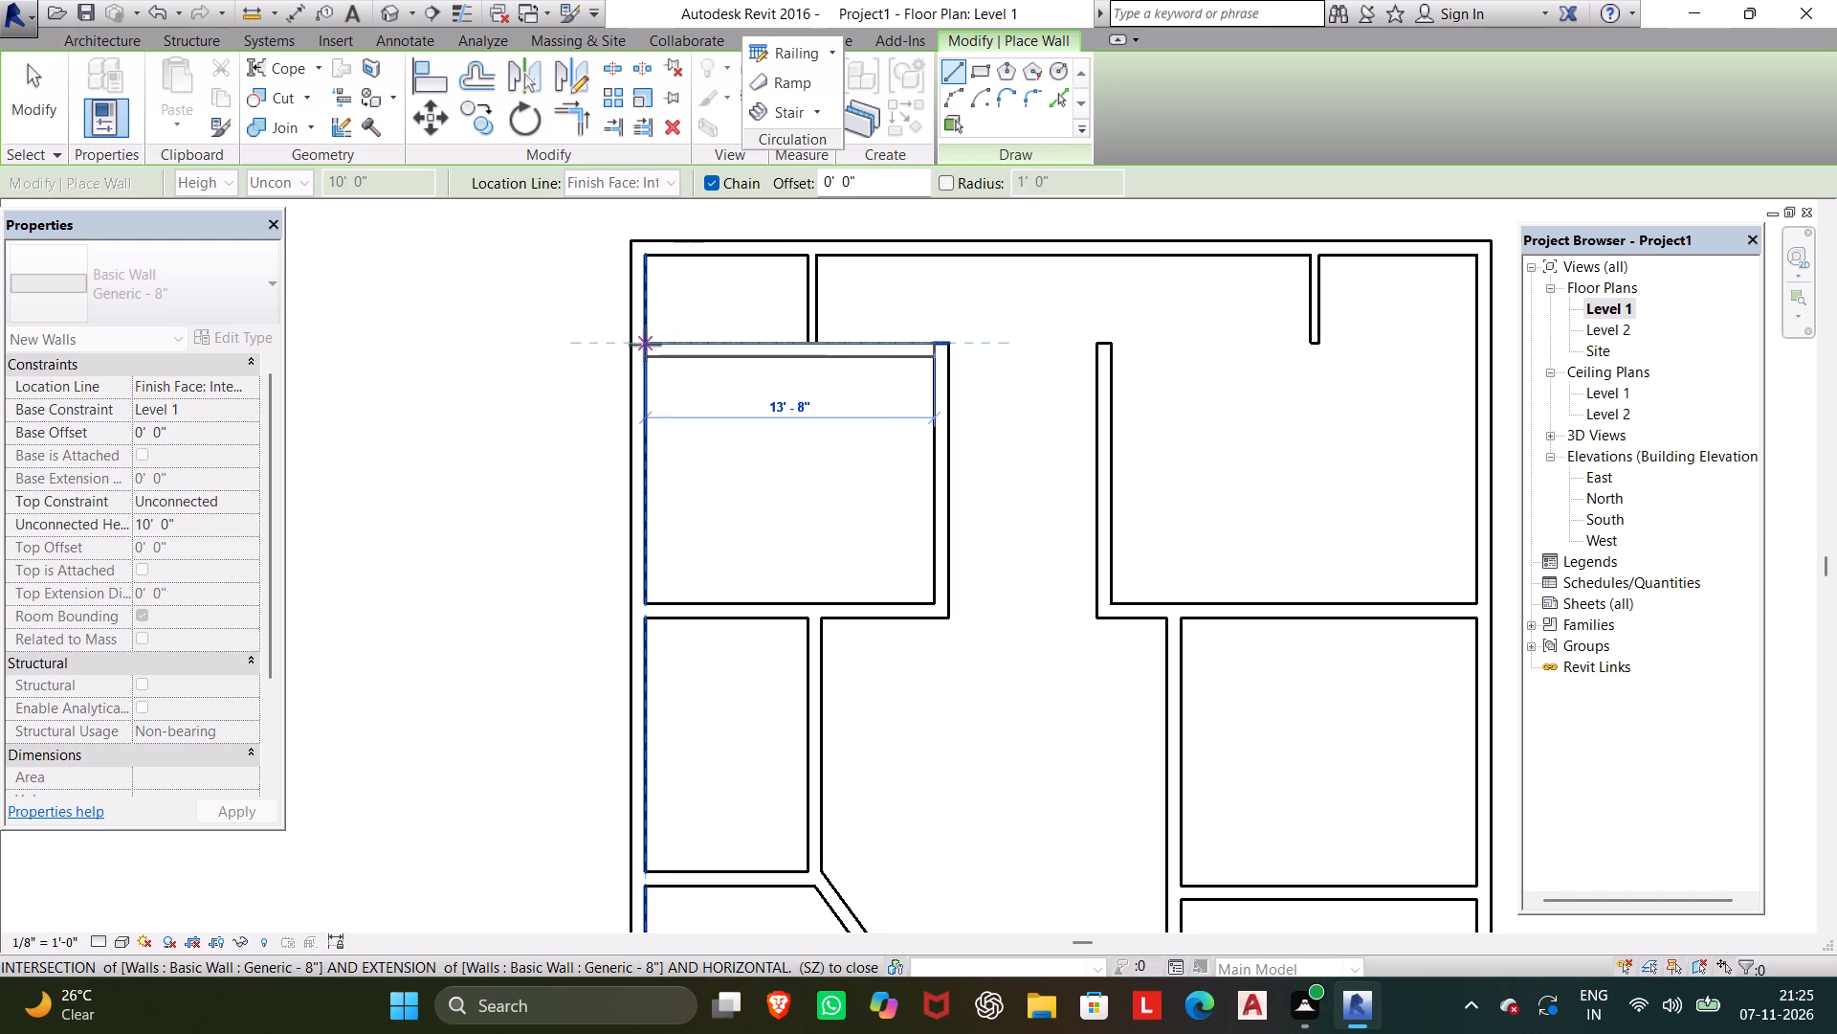
{"action": "key", "text": "Escape"}
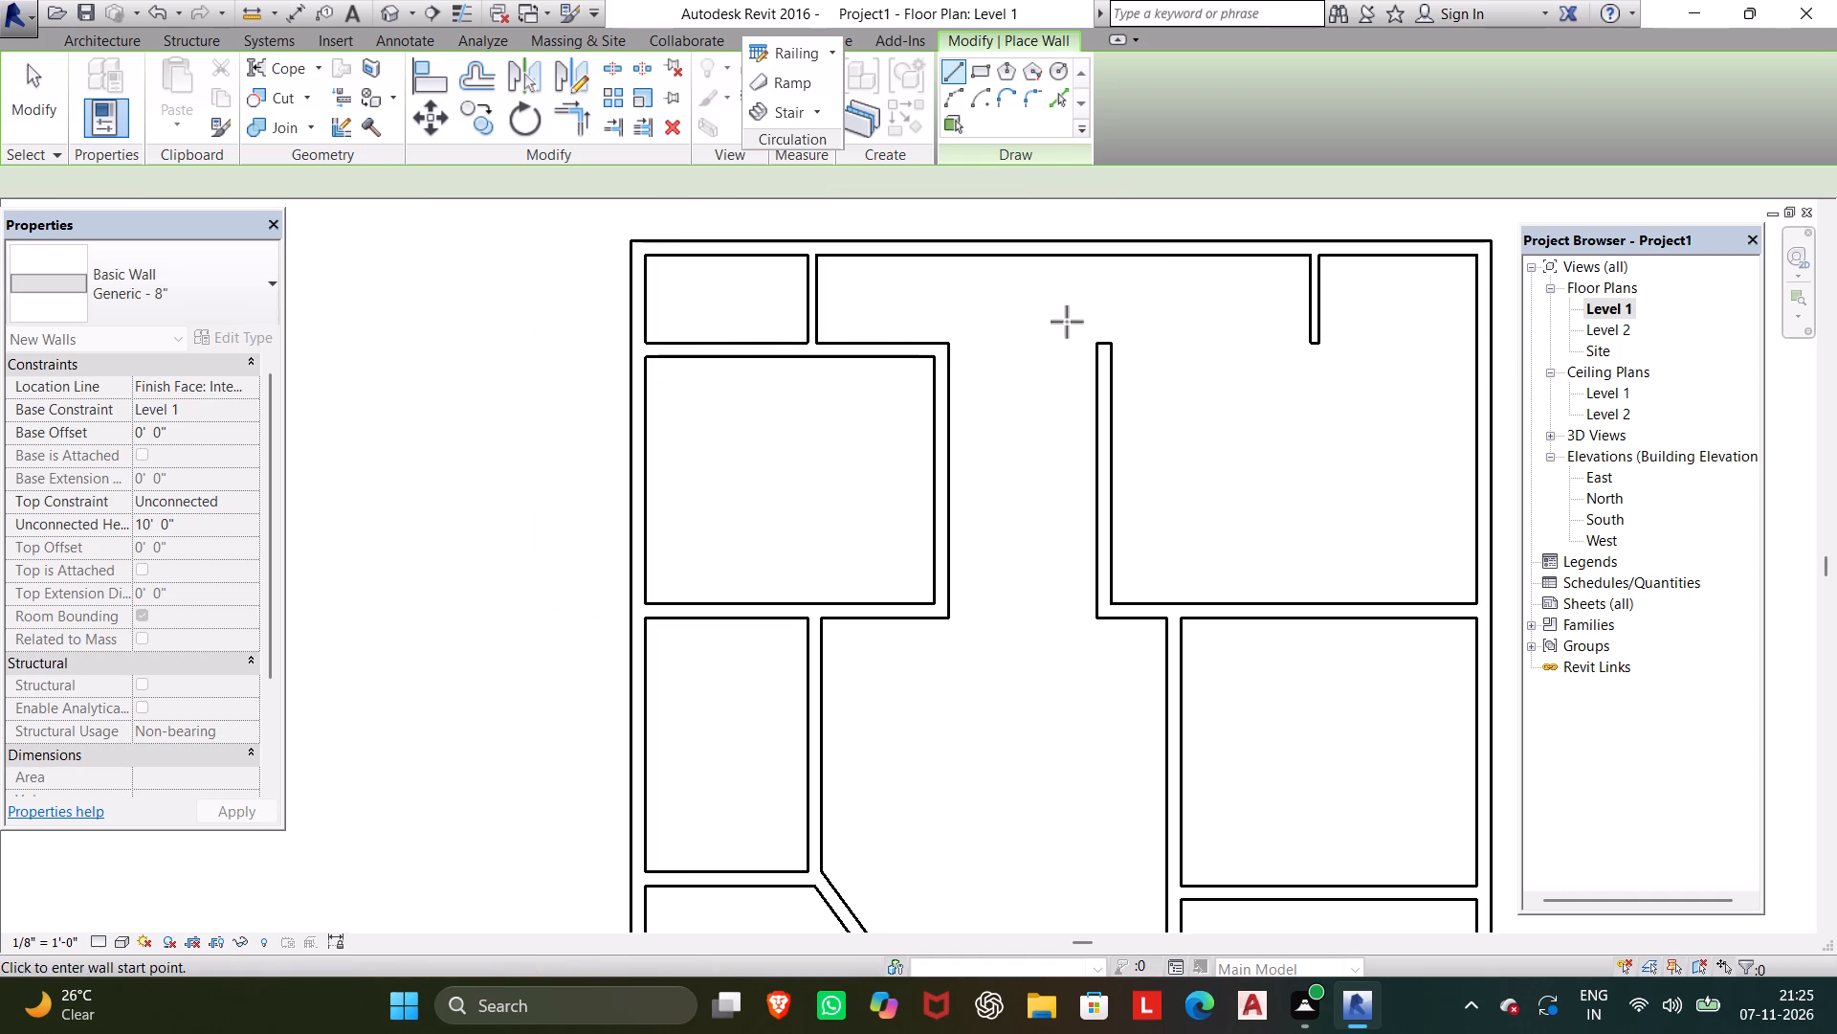
Draw an 8" thick wall about 17' 4" long from the top of the passage's east wall to the east exterior wall.
{"action": "left_click", "coordinate": [1113, 346]}
{"action": "middle_click_drag", "start_coordinate": [1295, 359], "coordinate": [1241, 348]}
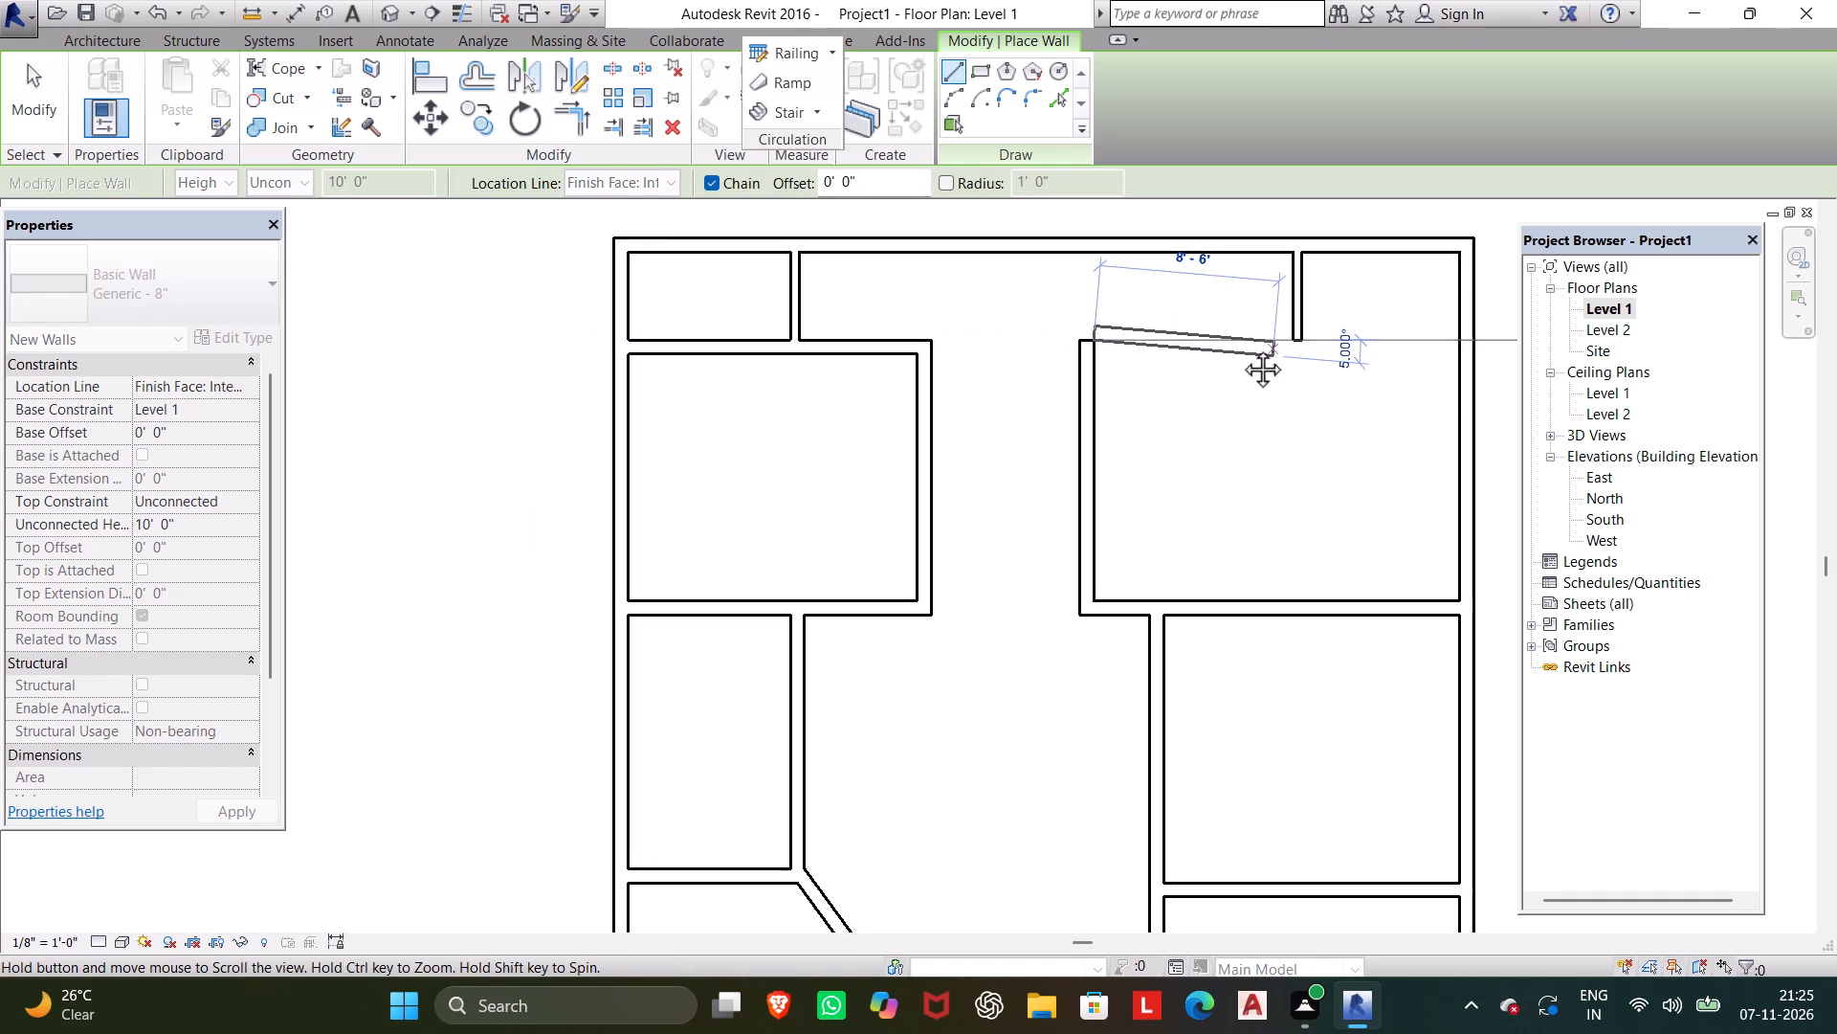
{"action": "middle_click_drag", "start_coordinate": [1241, 348], "coordinate": [892, 277]}
{"action": "scroll", "coordinate": [988, 263], "scroll_direction": "down", "scroll_amount": 1}
{"action": "middle_click_drag", "start_coordinate": [991, 271], "coordinate": [1048, 359]}
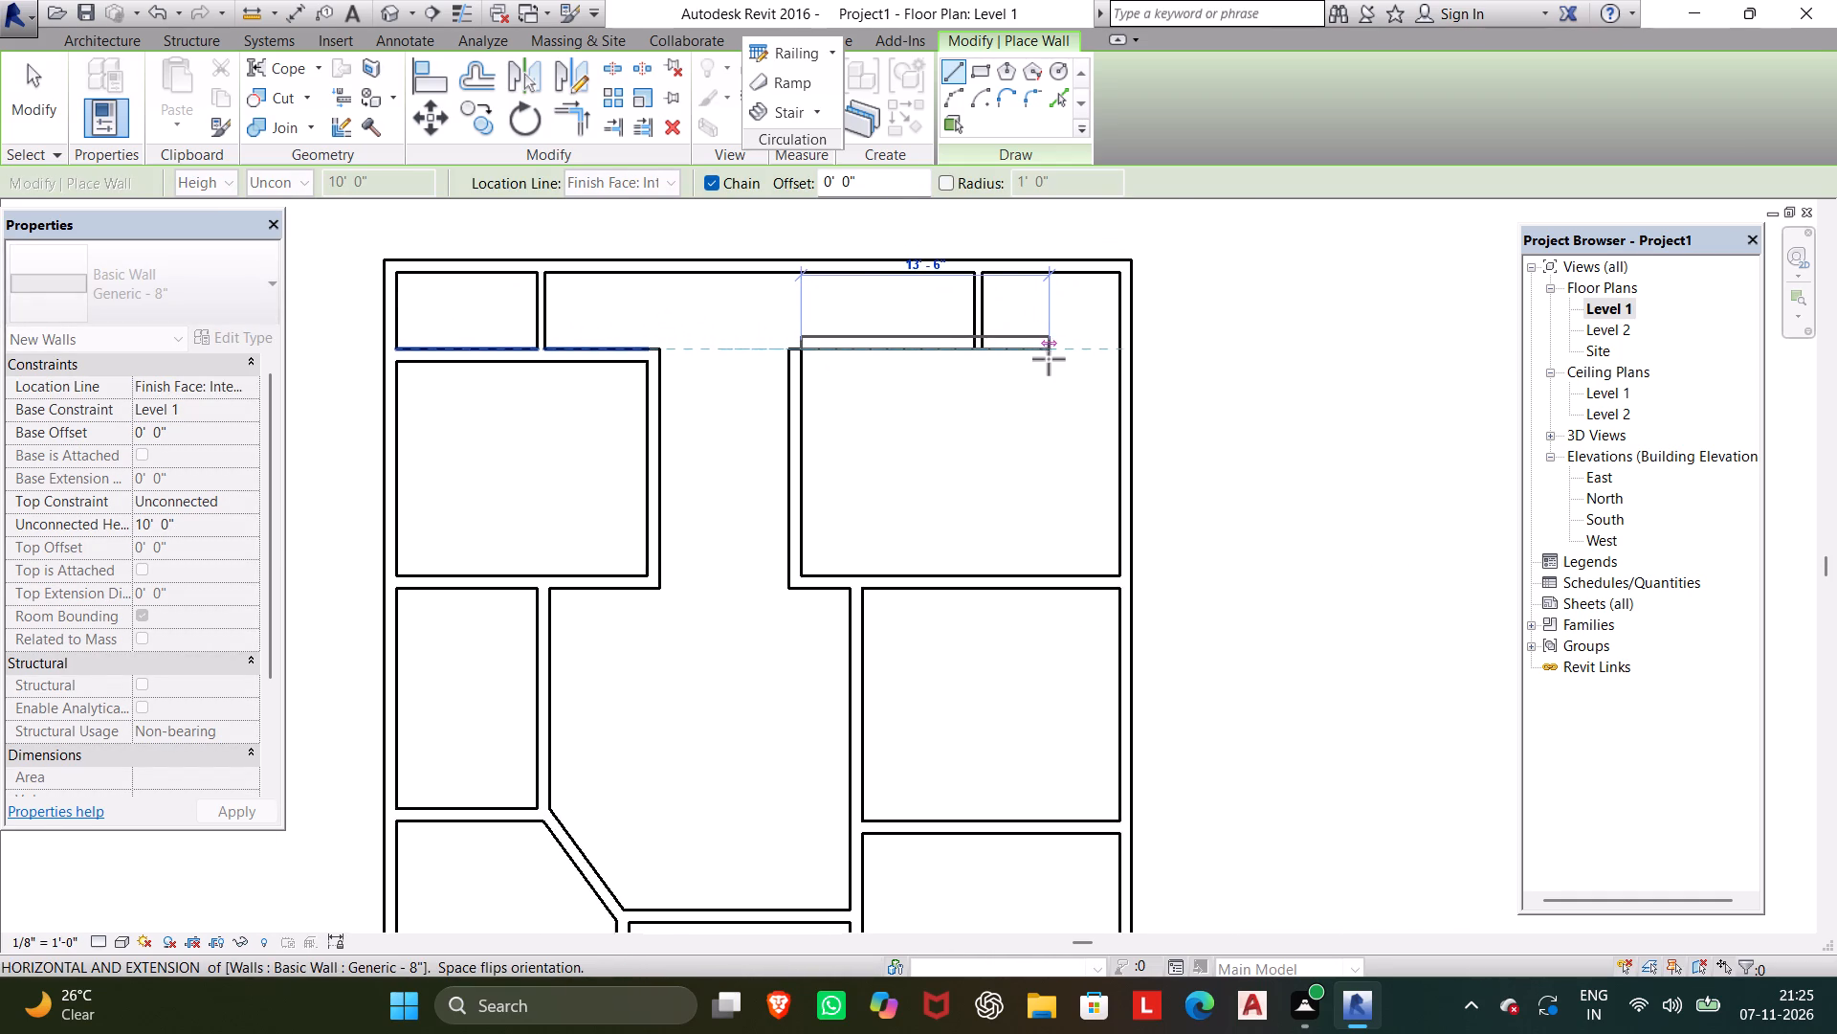
{"action": "left_click", "coordinate": [1115, 358]}
{"action": "key", "text": "Escape"}
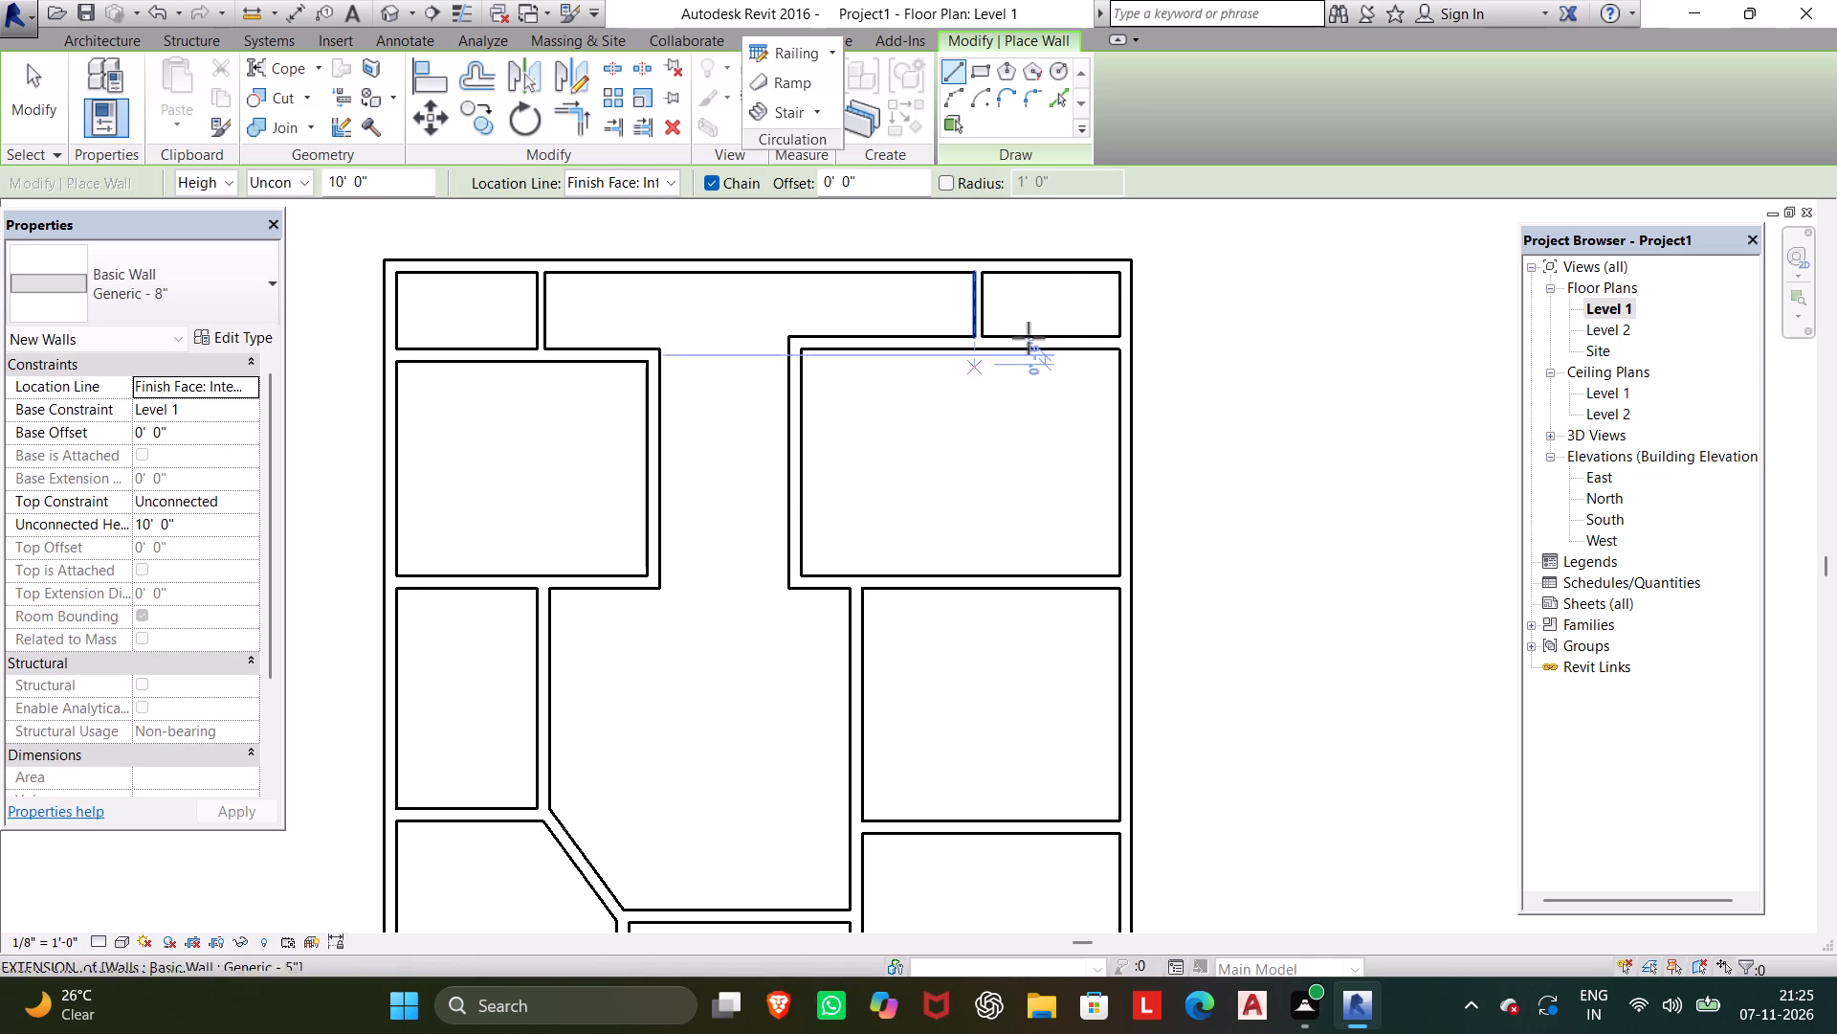
{"action": "key", "text": "Escape"}
Set the north exterior wall's distance from the new cross wall to 4.5' and dismiss the notification card.
{"action": "left_click", "coordinate": [981, 310]}
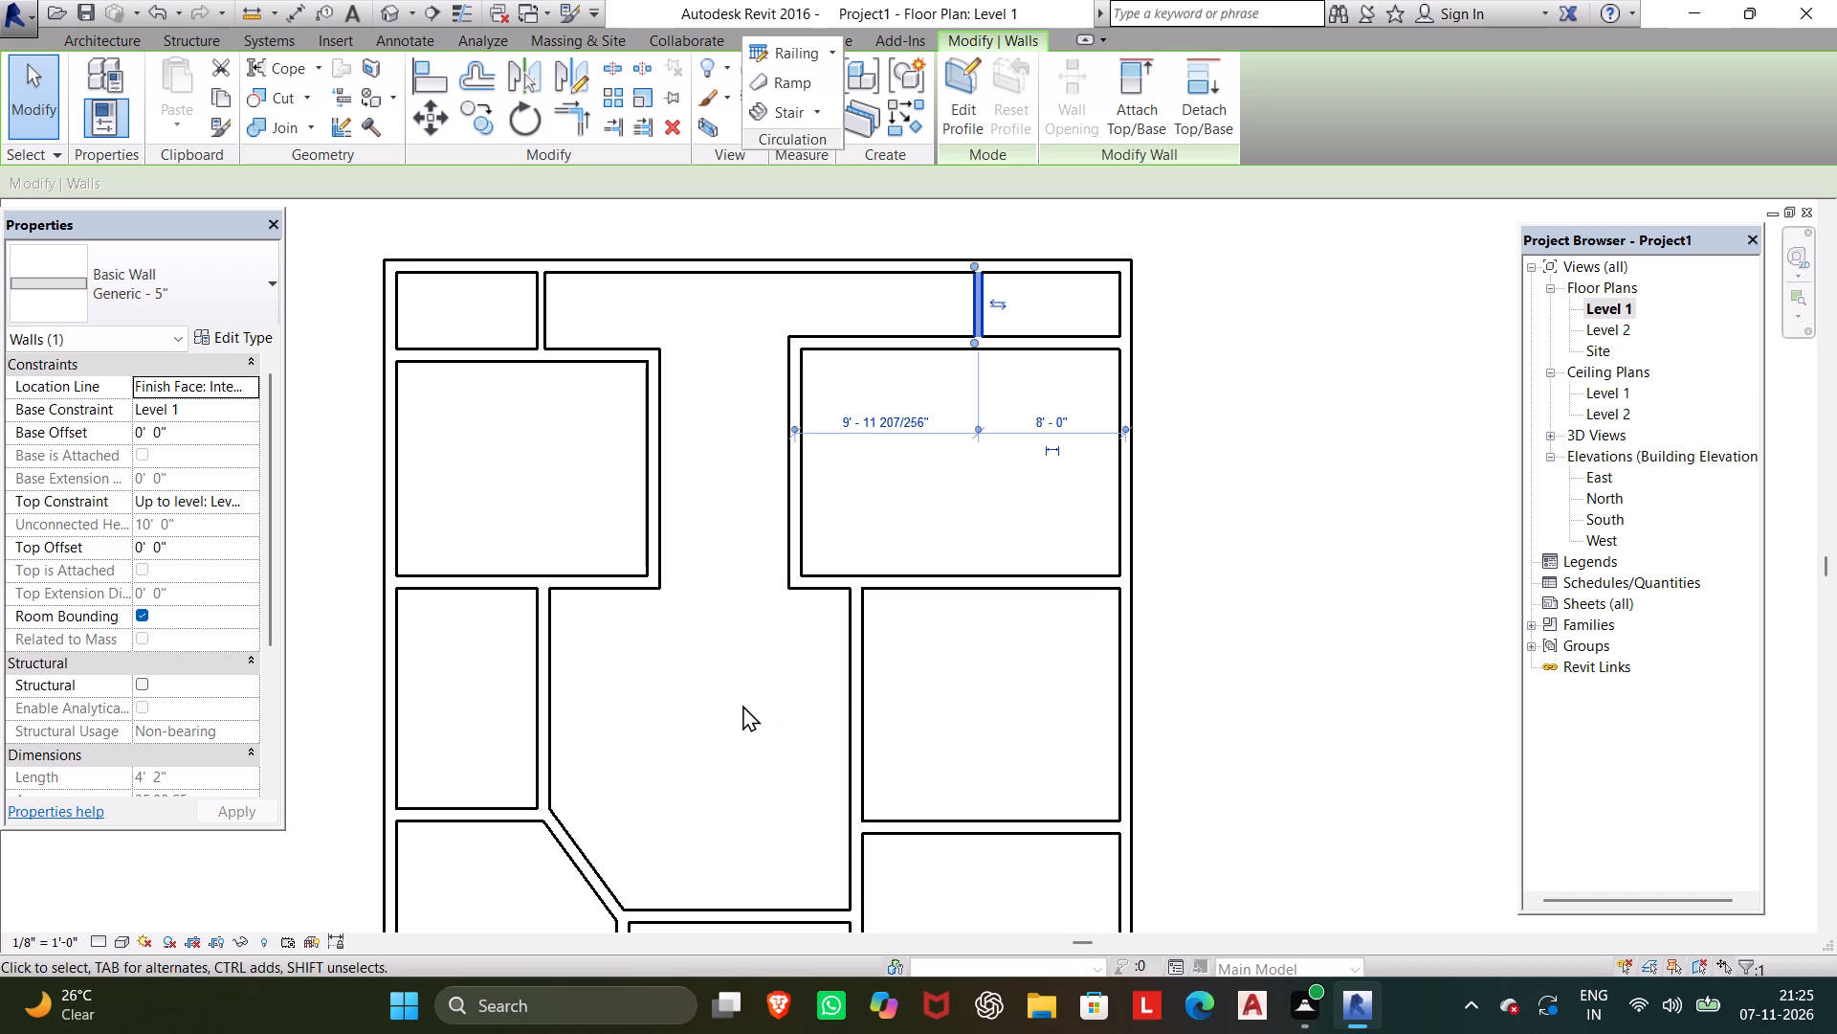
{"action": "left_click", "coordinate": [499, 264]}
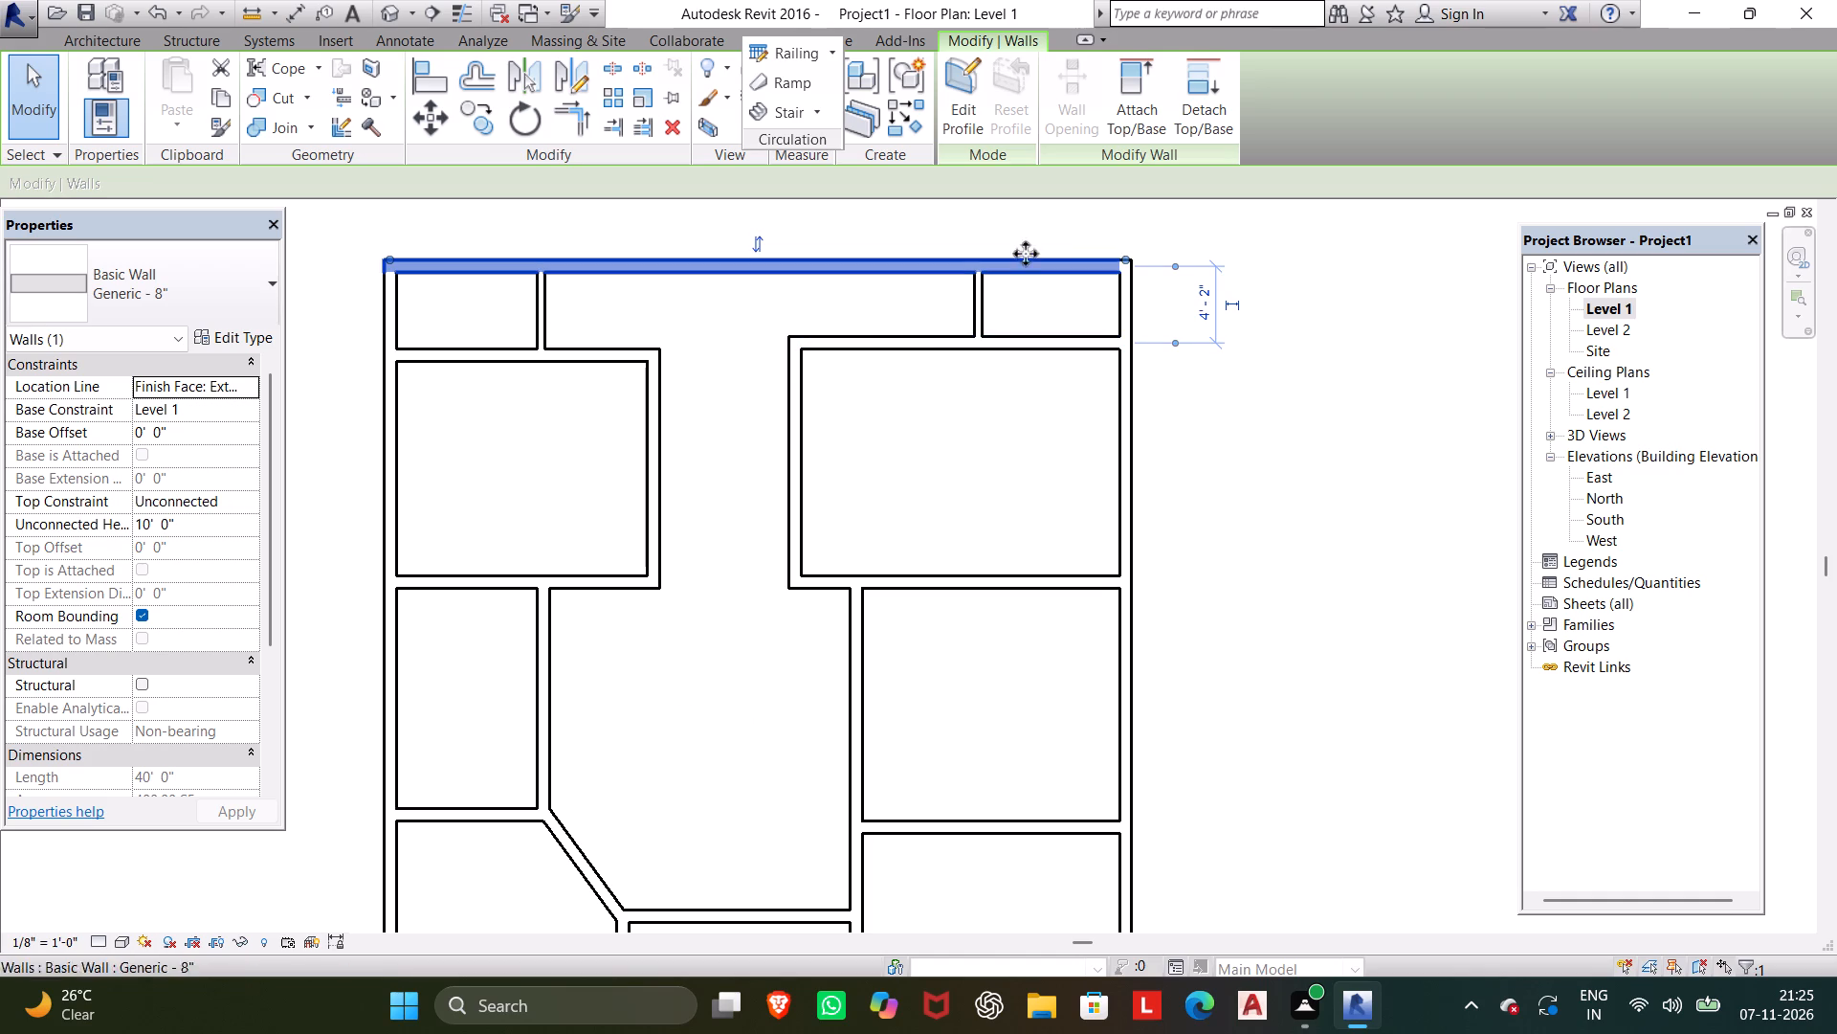
{"action": "left_click", "coordinate": [1206, 307]}
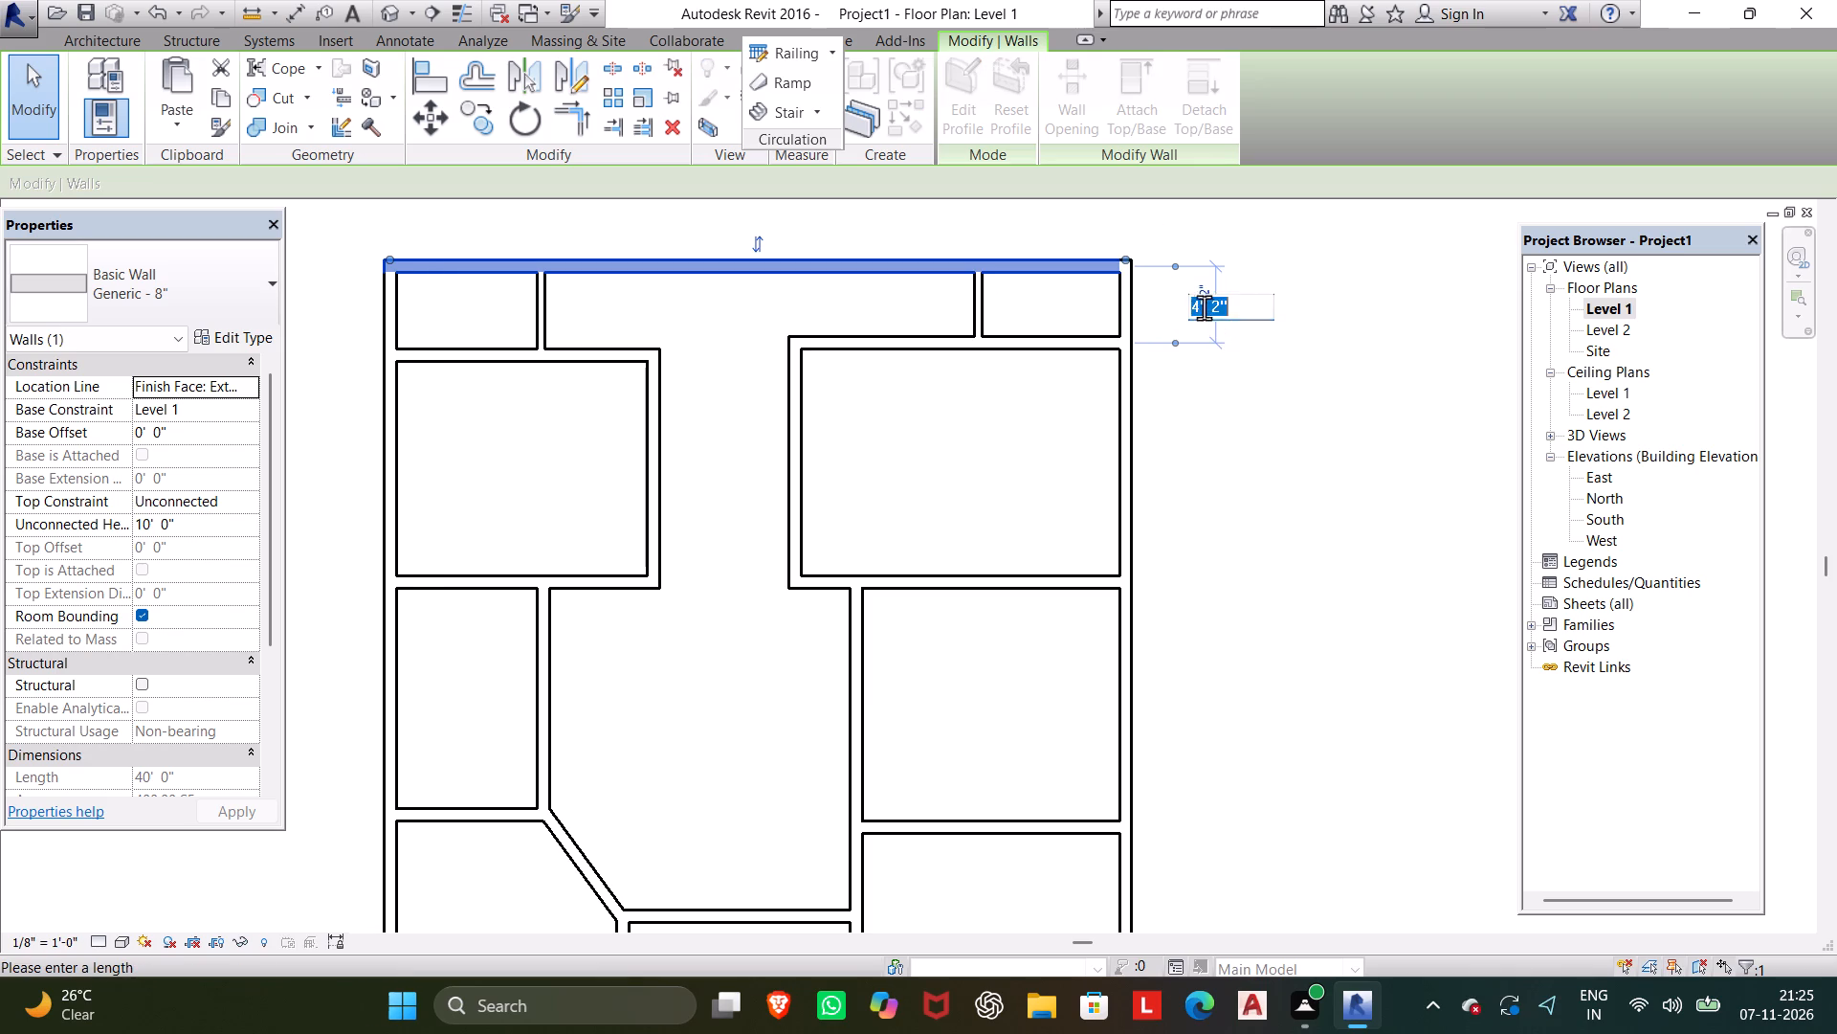
{"action": "type", "text": "4.5'"}
{"action": "key", "text": "Return"}
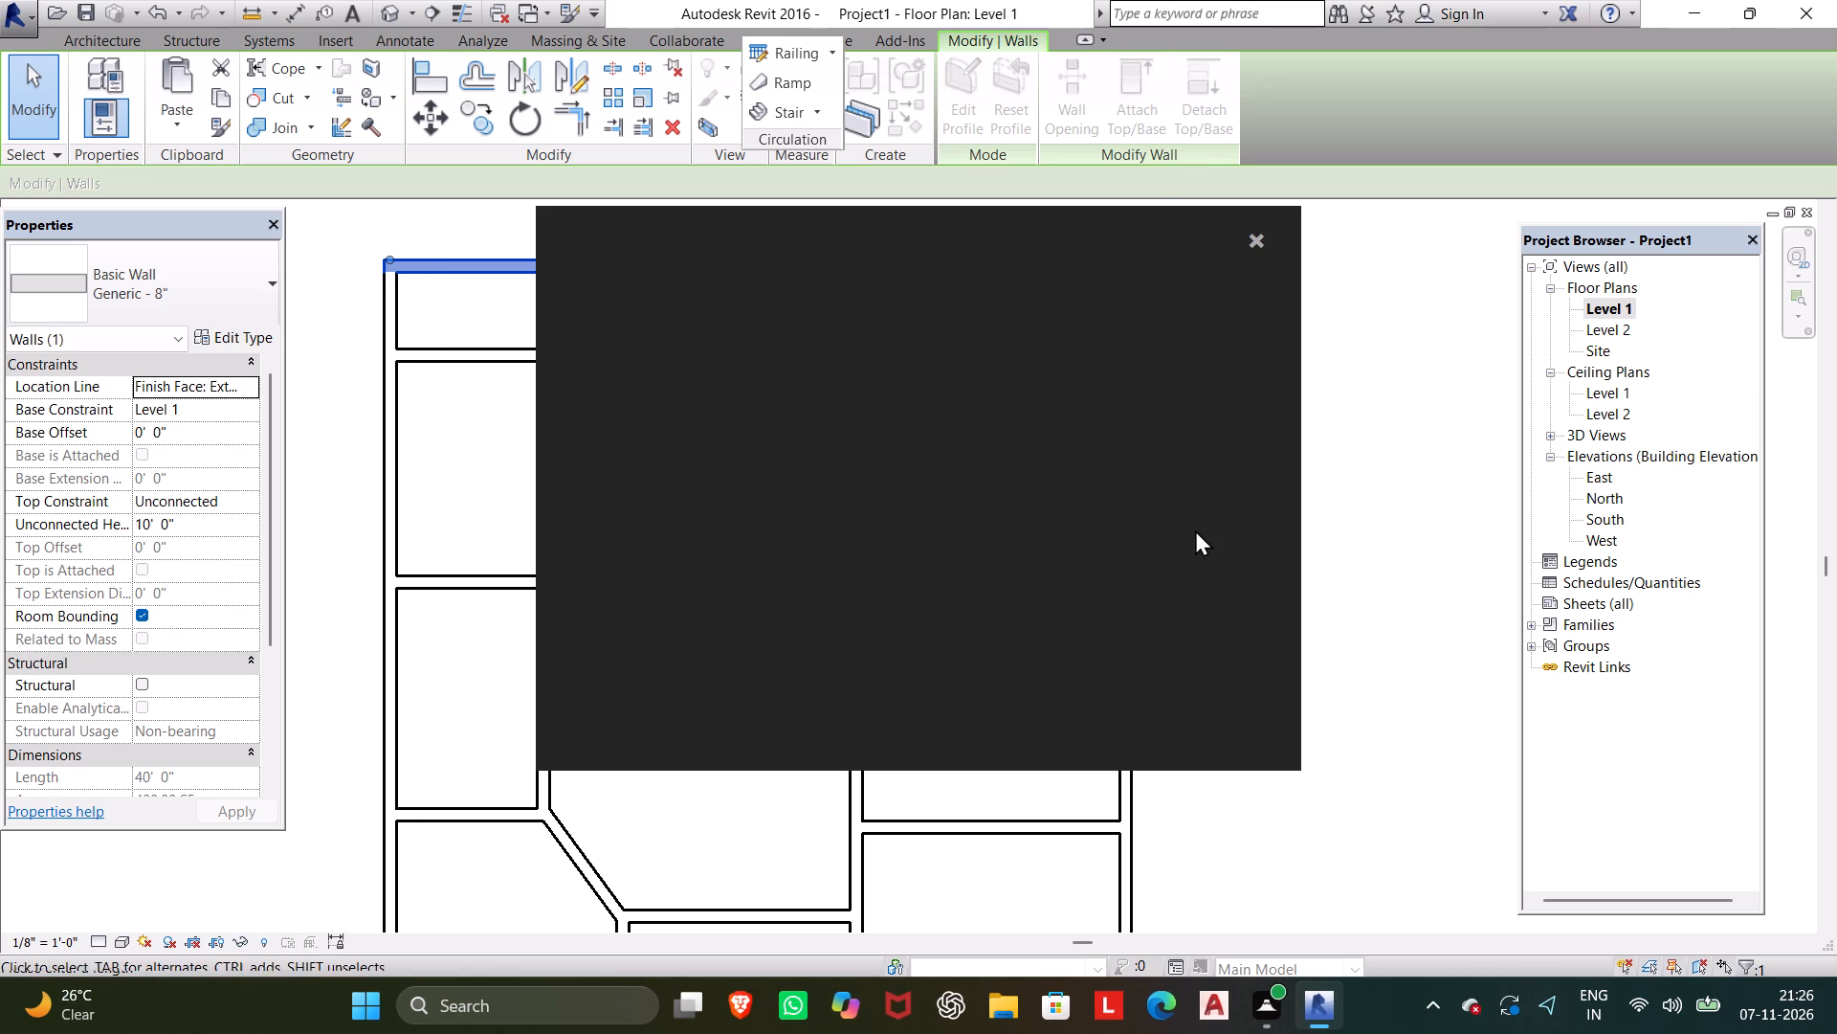
{"action": "left_click", "coordinate": [1259, 236]}
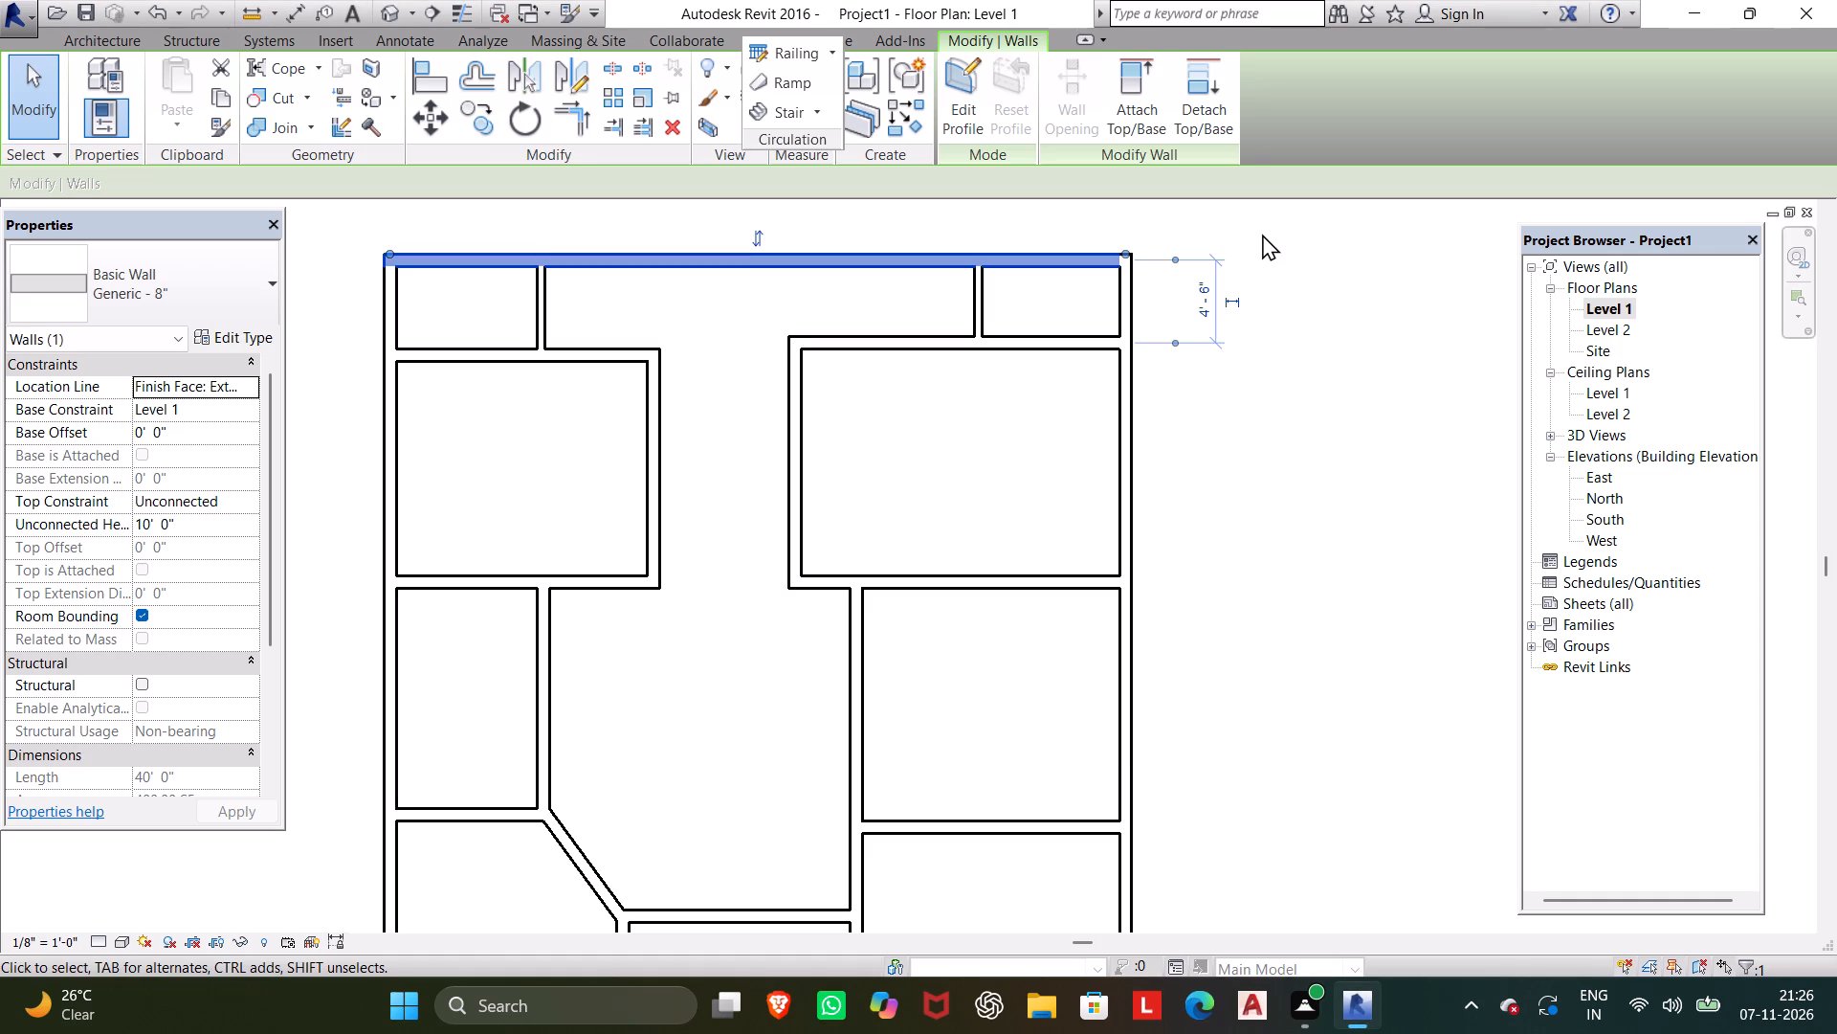
{"action": "key", "text": "Escape"}
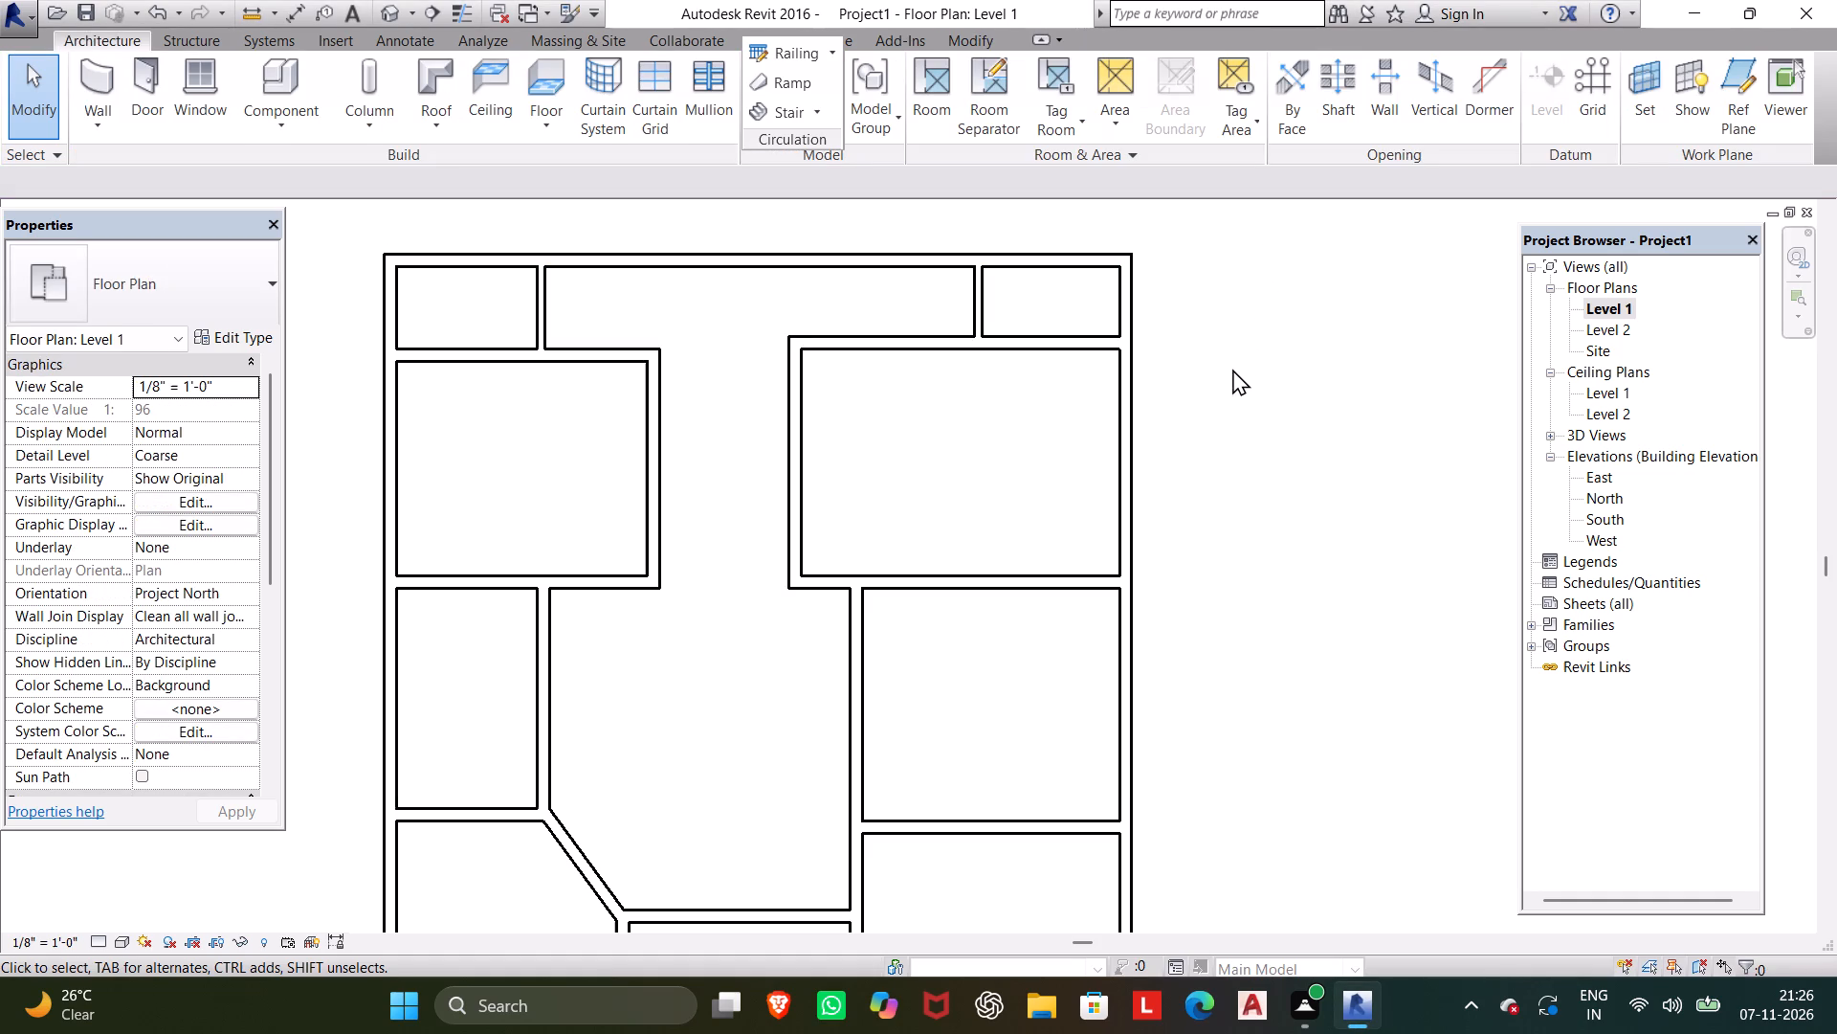
Examine the east exterior wall's instance properties, type parameters and layer structure.
{"action": "scroll", "coordinate": [1317, 456], "scroll_direction": "down", "scroll_amount": 2}
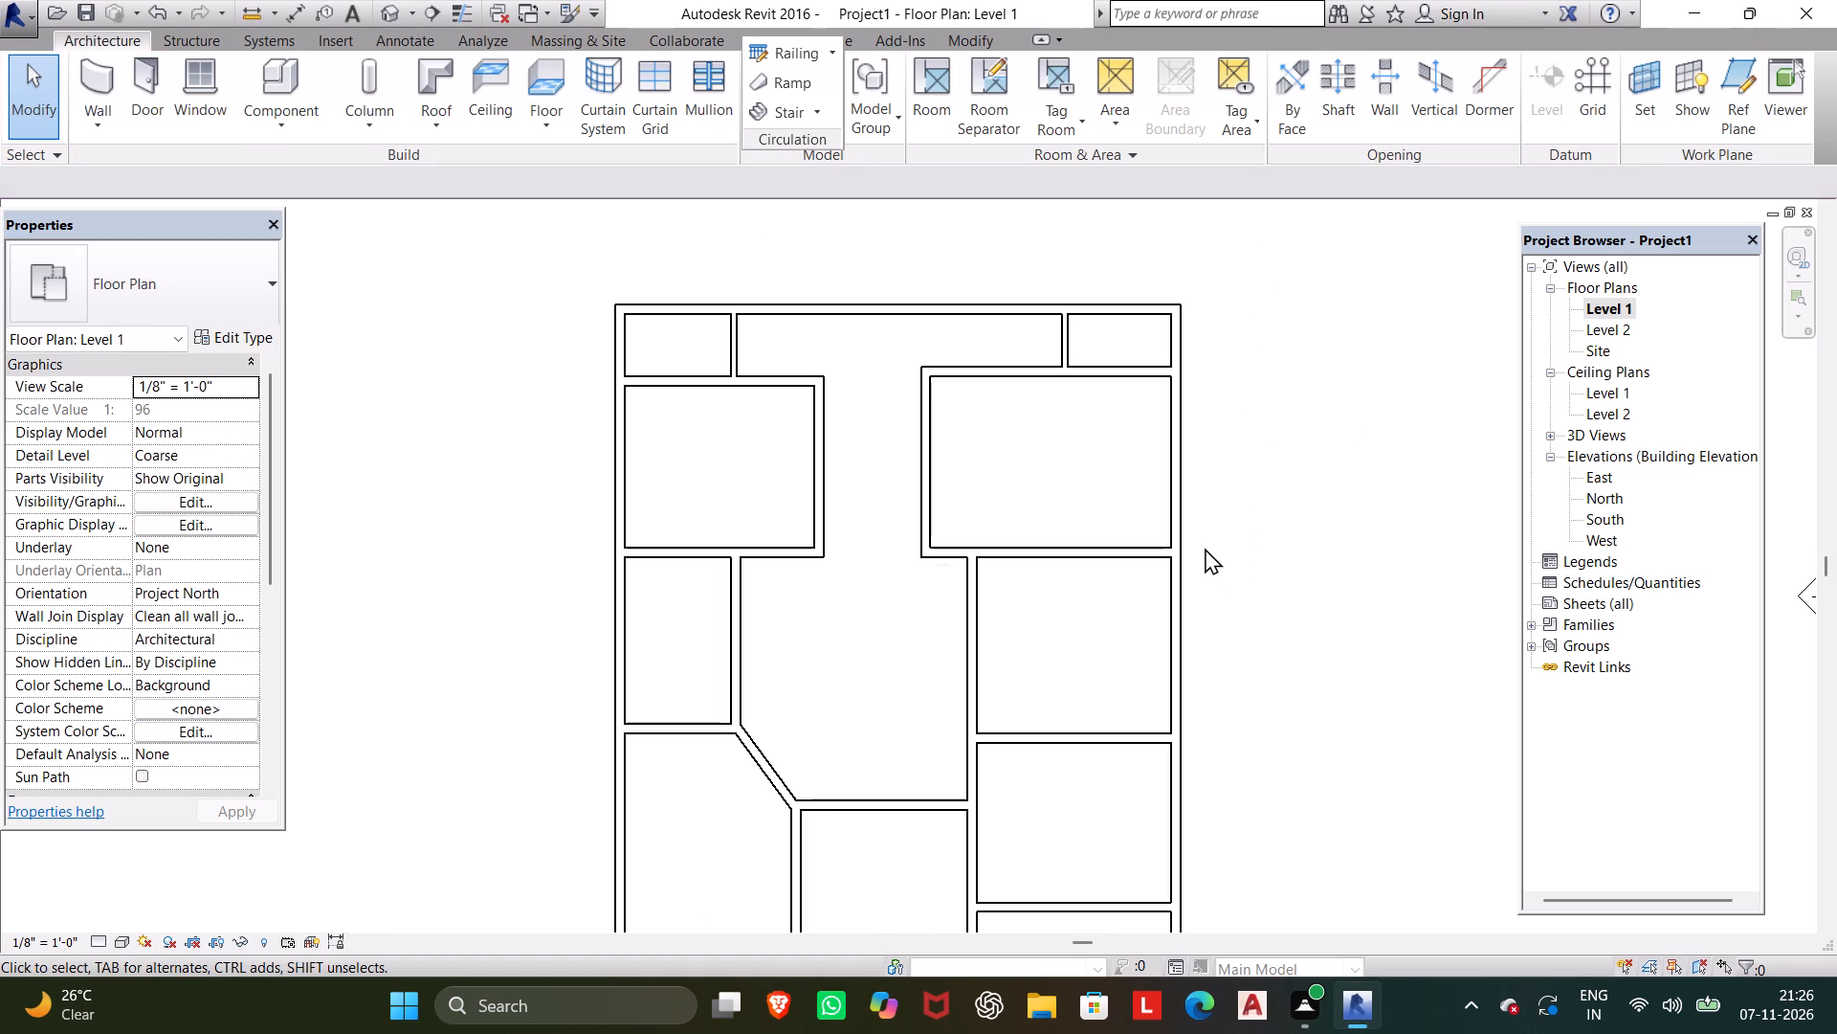
{"action": "left_click", "coordinate": [1183, 520]}
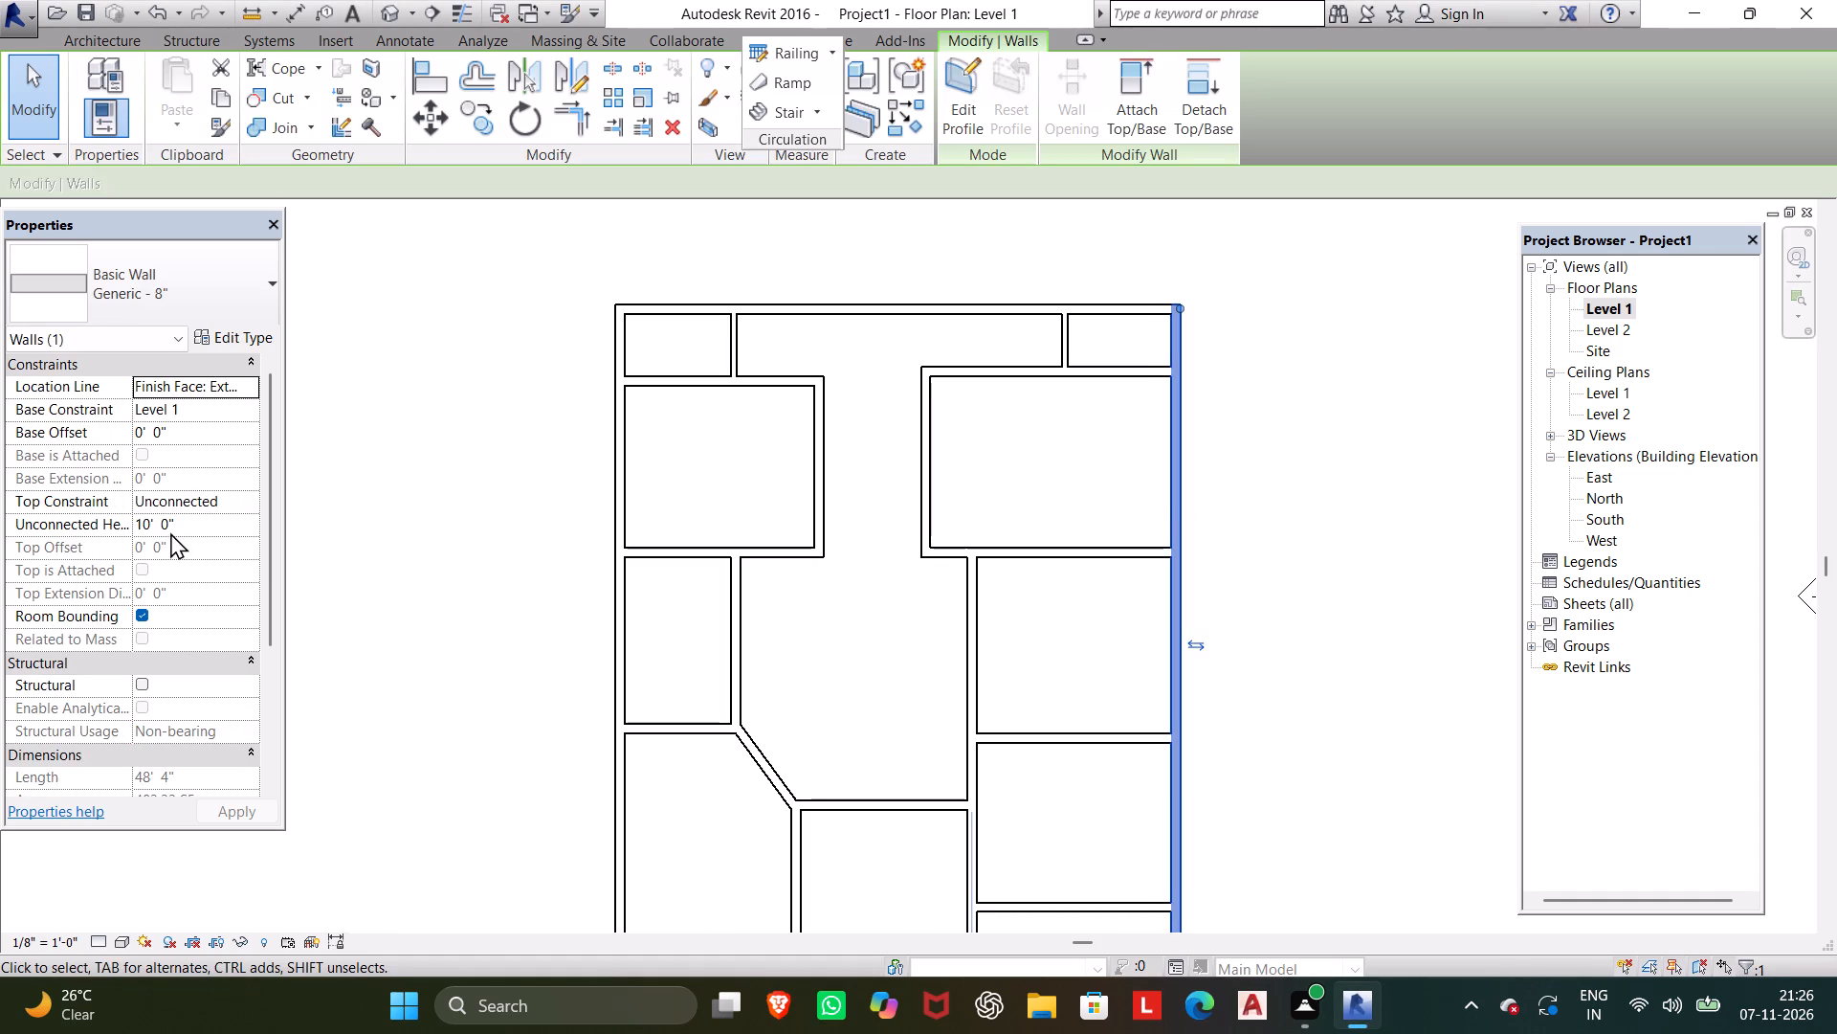
{"action": "scroll", "coordinate": [177, 533], "scroll_direction": "down", "scroll_amount": 1}
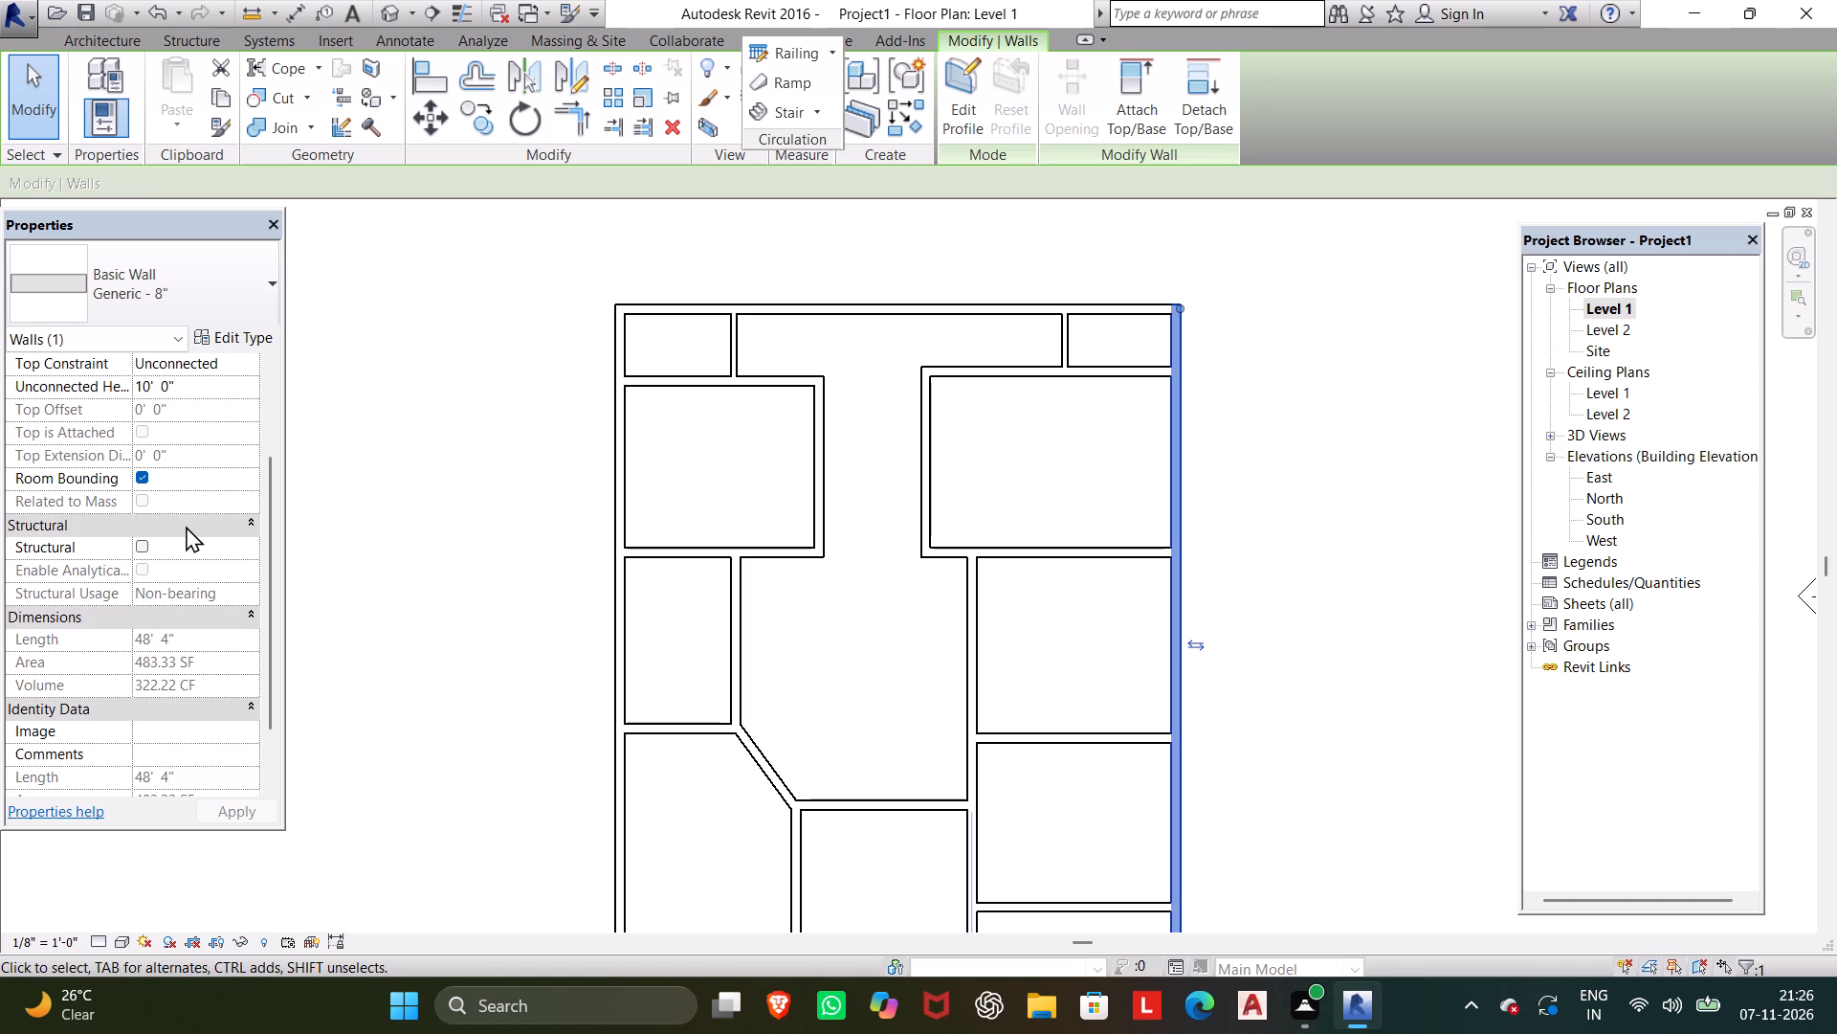
{"action": "scroll", "coordinate": [636, 661], "scroll_direction": "down", "scroll_amount": 3}
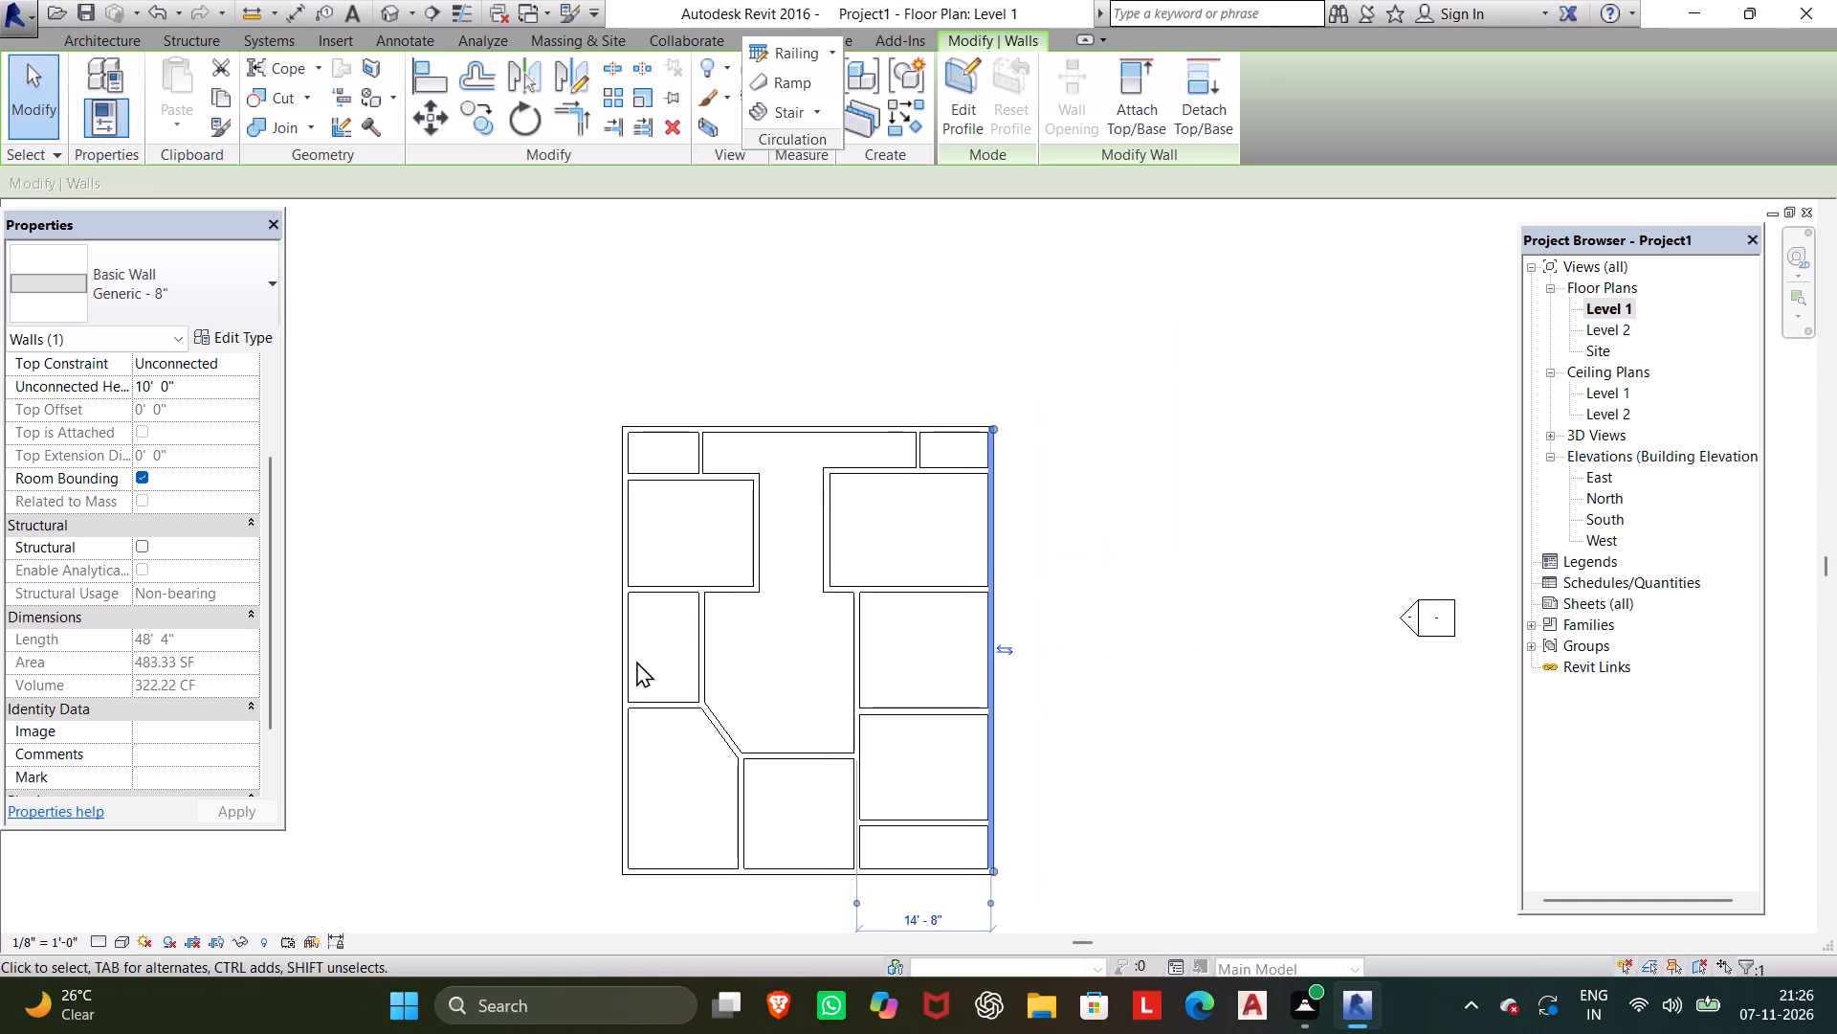
{"action": "middle_click_drag", "start_coordinate": [636, 661], "coordinate": [633, 644]}
{"action": "scroll", "coordinate": [656, 626], "scroll_direction": "up", "scroll_amount": 3}
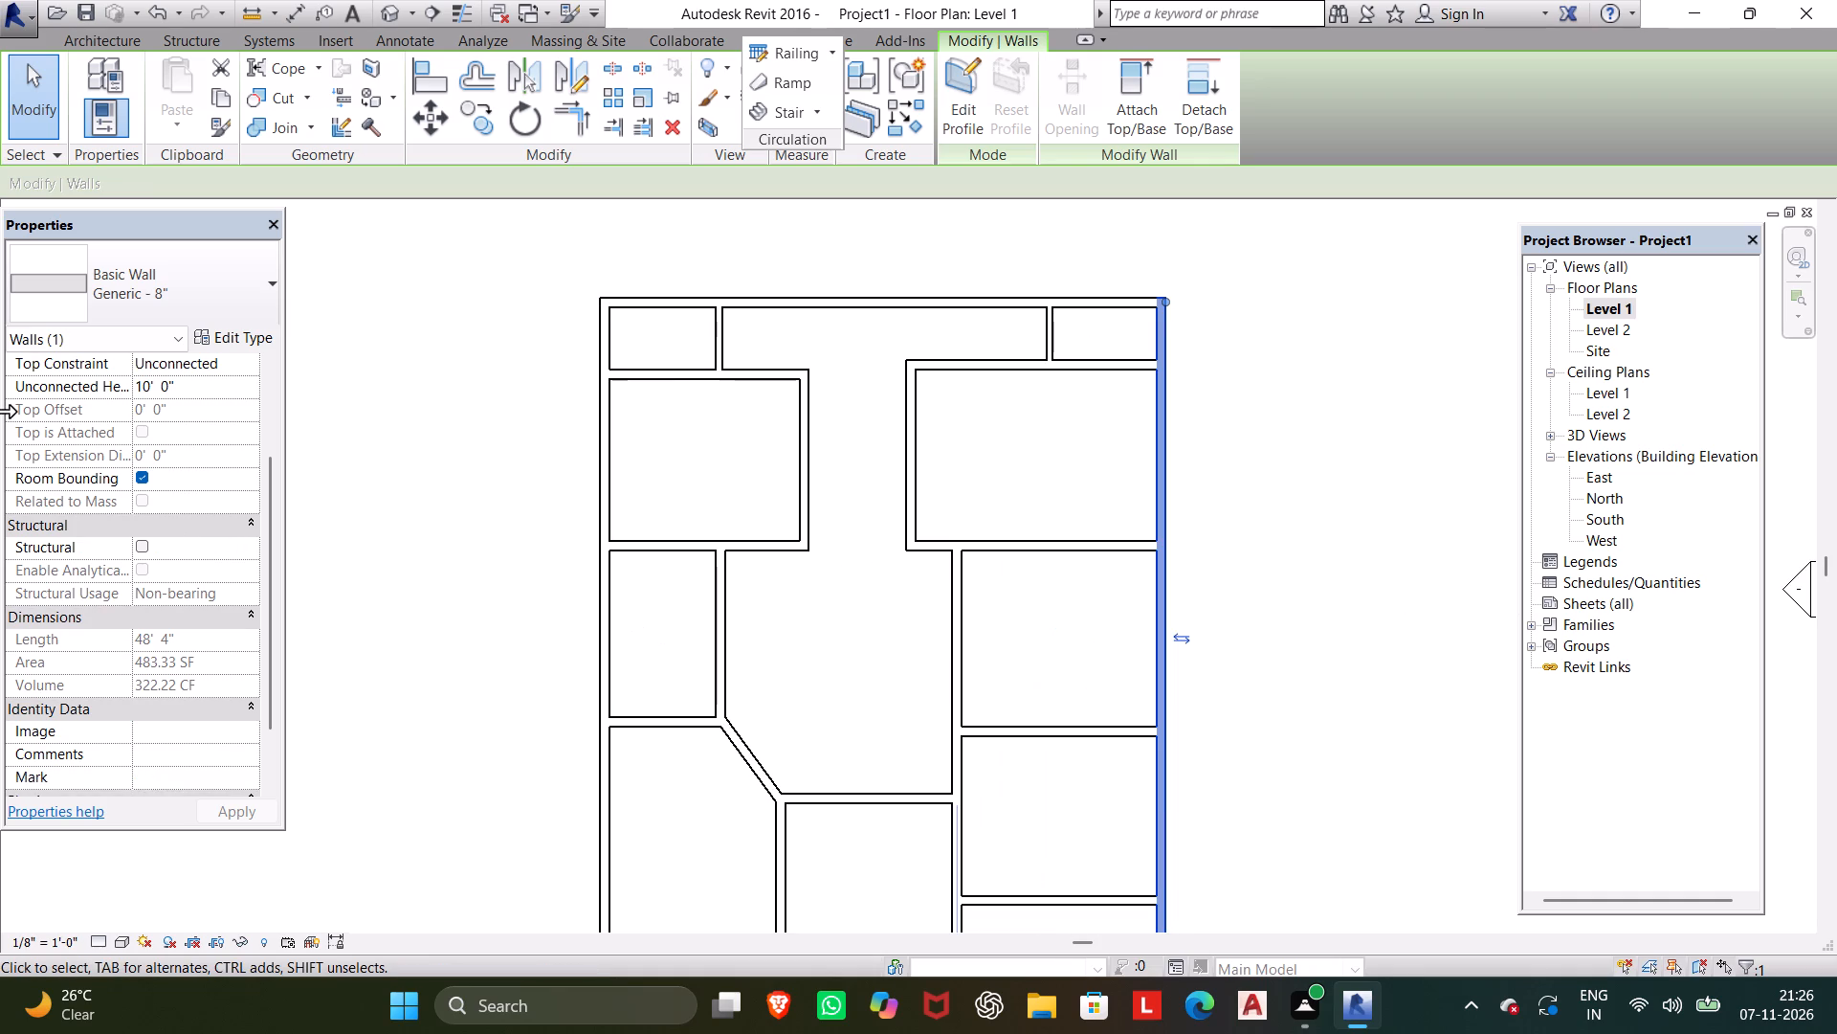
{"action": "left_click", "coordinate": [166, 638]}
{"action": "left_click", "coordinate": [166, 632]}
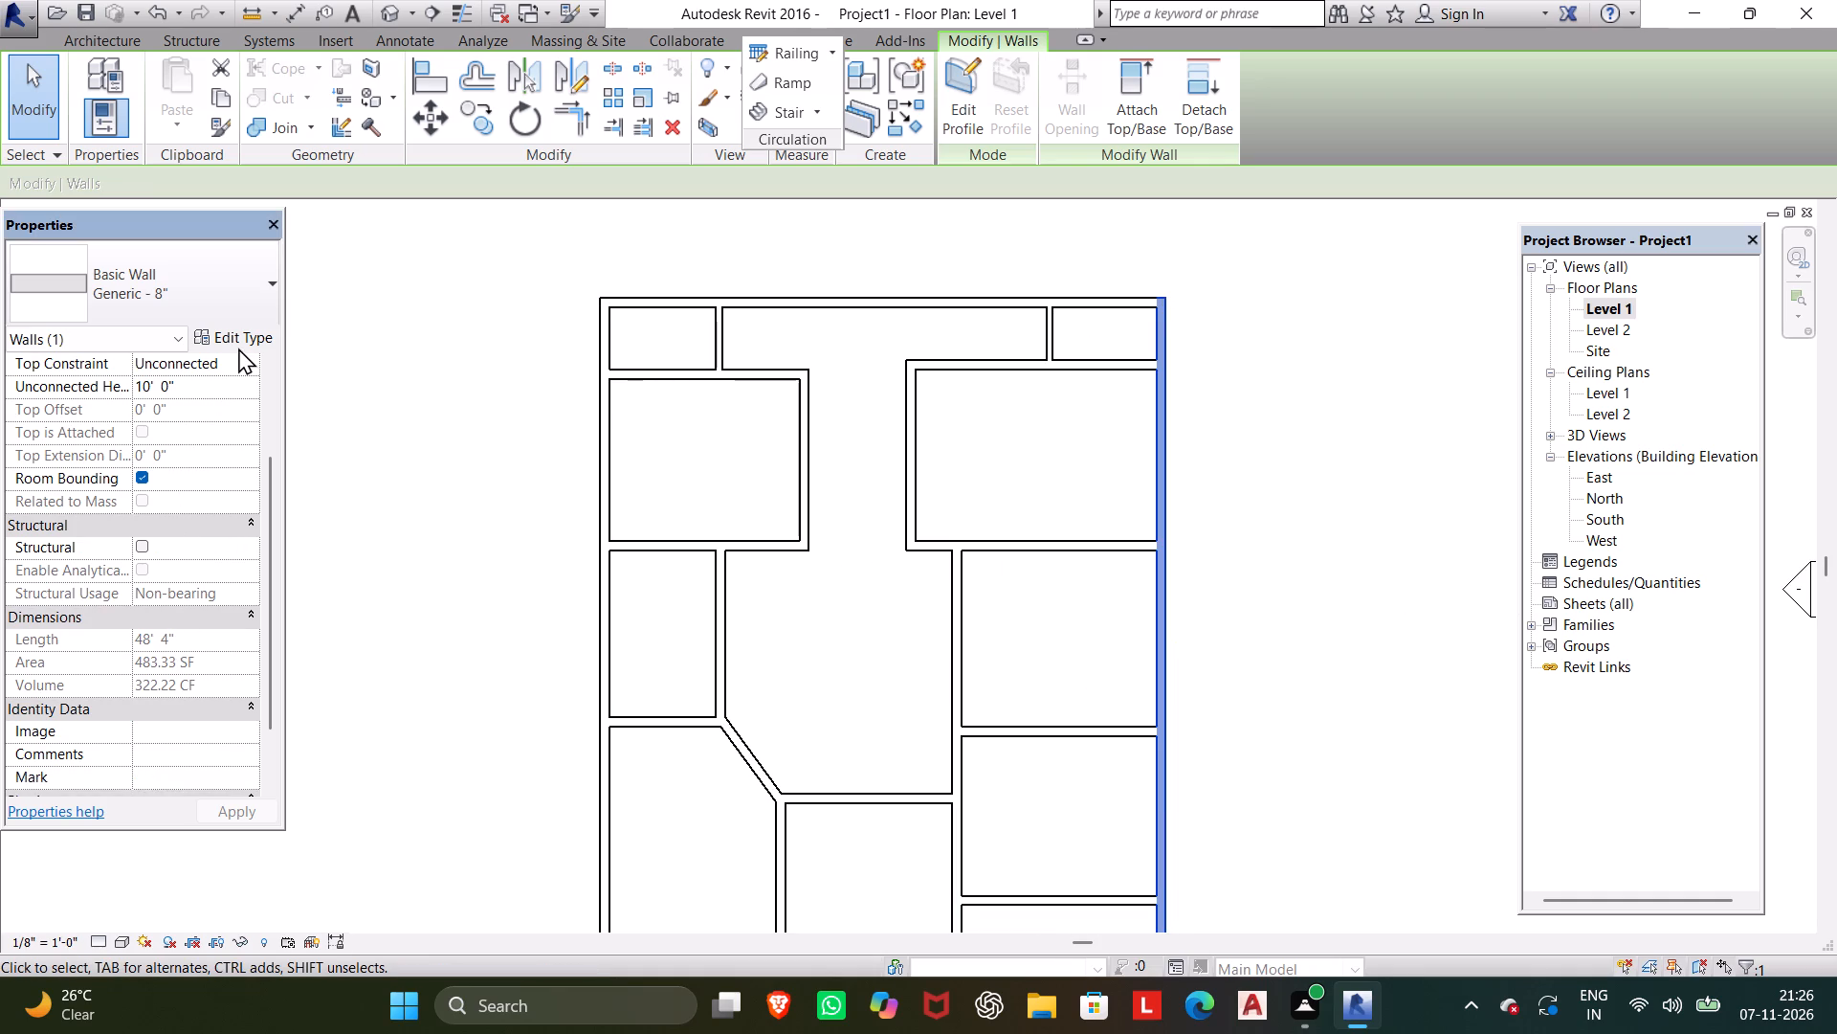
{"action": "left_click", "coordinate": [239, 342]}
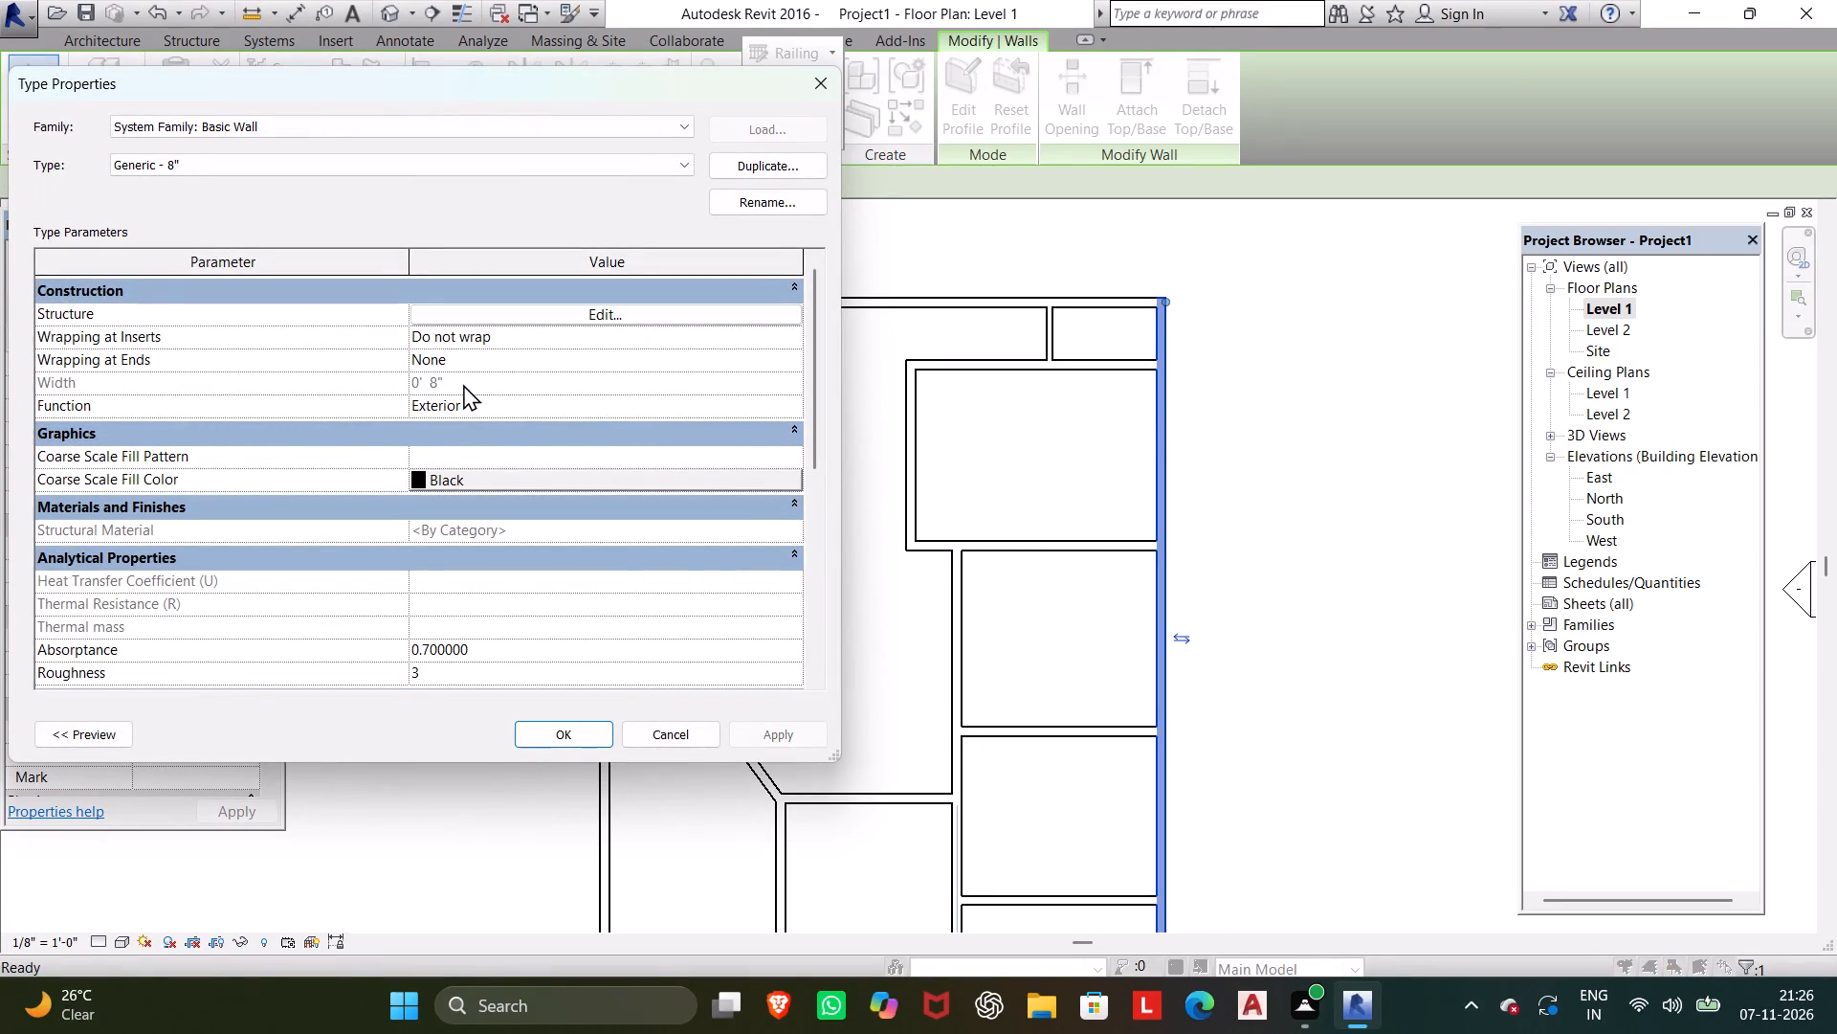
{"action": "scroll", "coordinate": [463, 384], "scroll_direction": "down", "scroll_amount": 4}
{"action": "scroll", "coordinate": [453, 408], "scroll_direction": "up", "scroll_amount": 4}
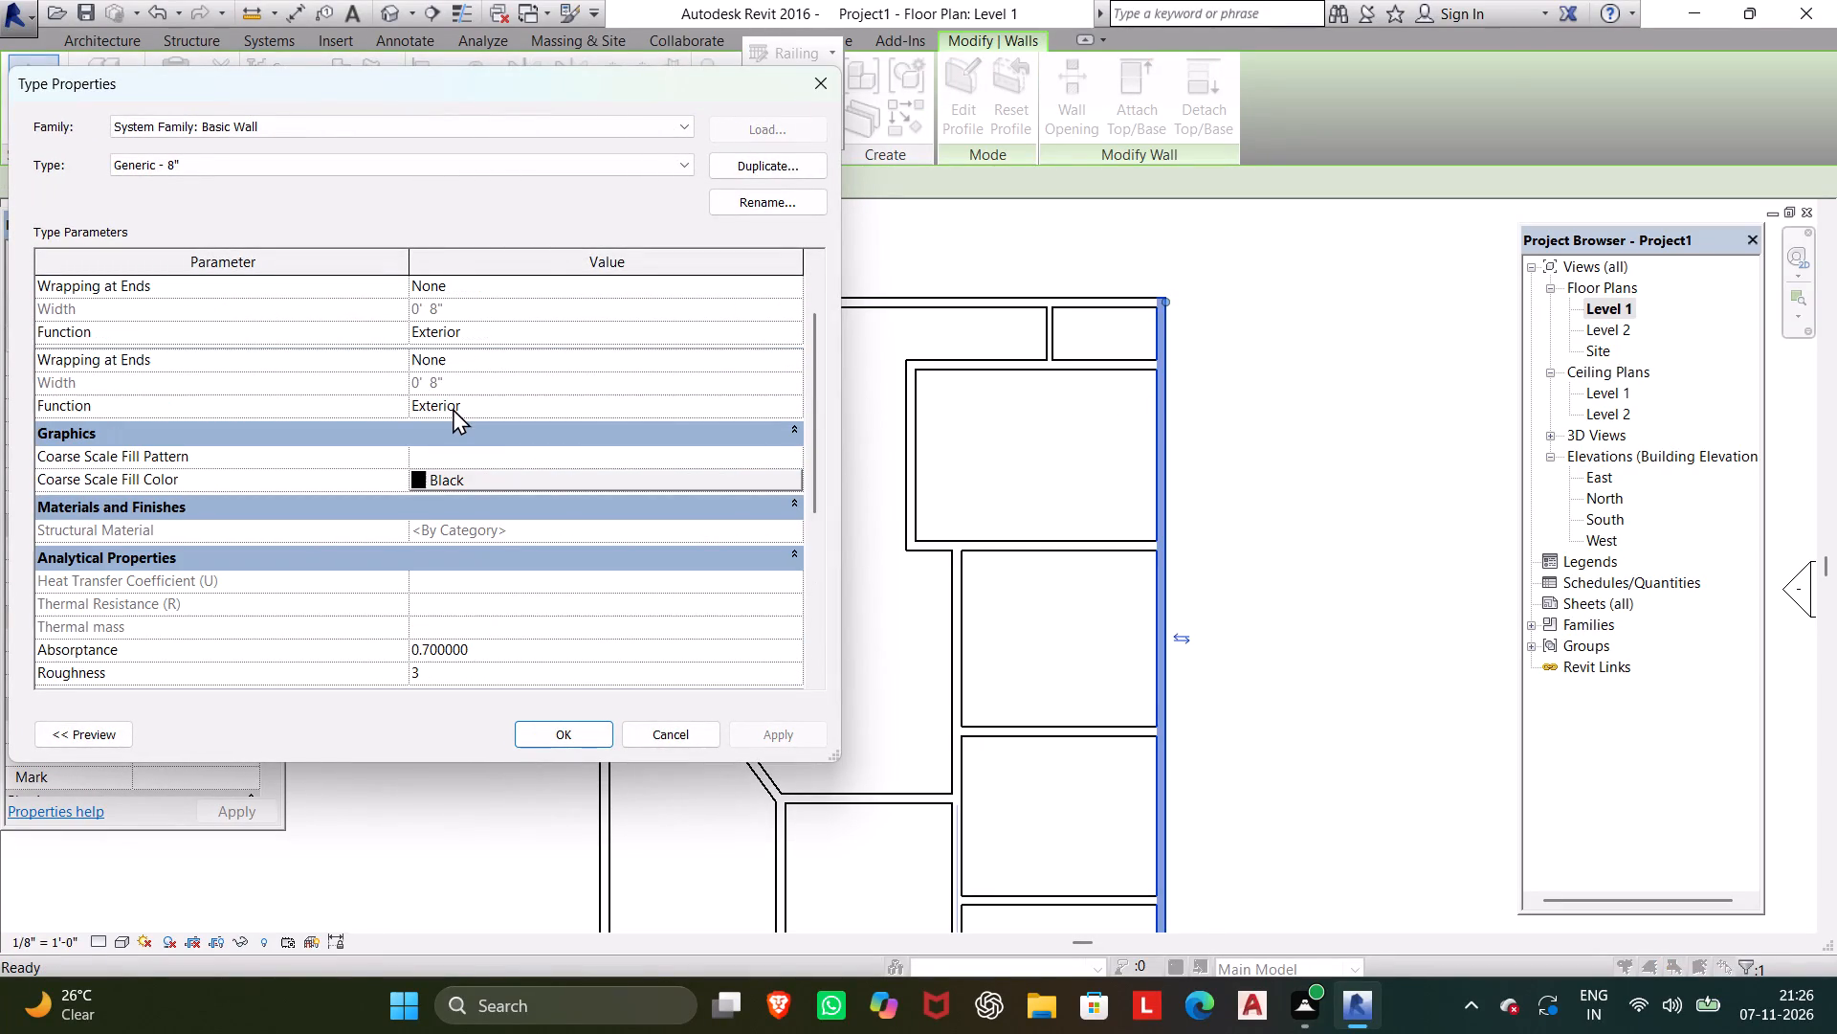
{"action": "left_click", "coordinate": [584, 315]}
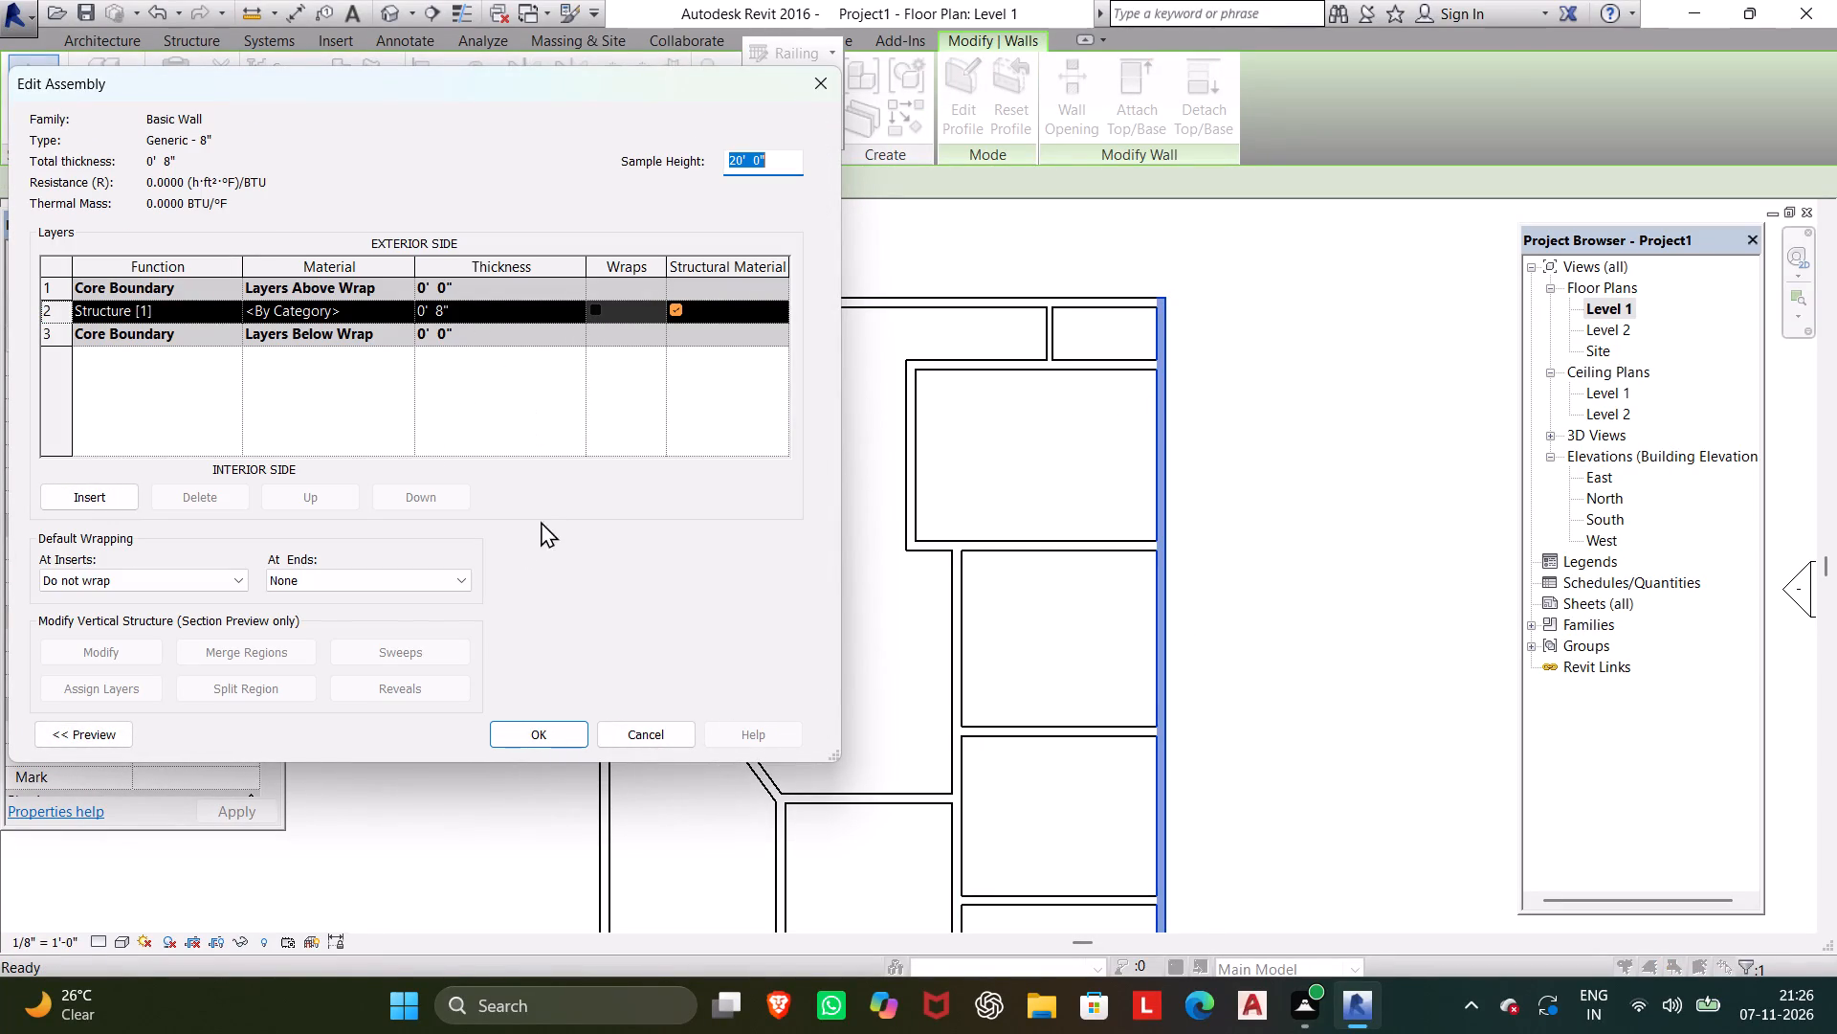
{"action": "scroll", "coordinate": [342, 623], "scroll_direction": "down", "scroll_amount": 5}
{"action": "left_click", "coordinate": [571, 746]}
{"action": "scroll", "coordinate": [461, 587], "scroll_direction": "down", "scroll_amount": 4}
{"action": "scroll", "coordinate": [472, 535], "scroll_direction": "up", "scroll_amount": 3}
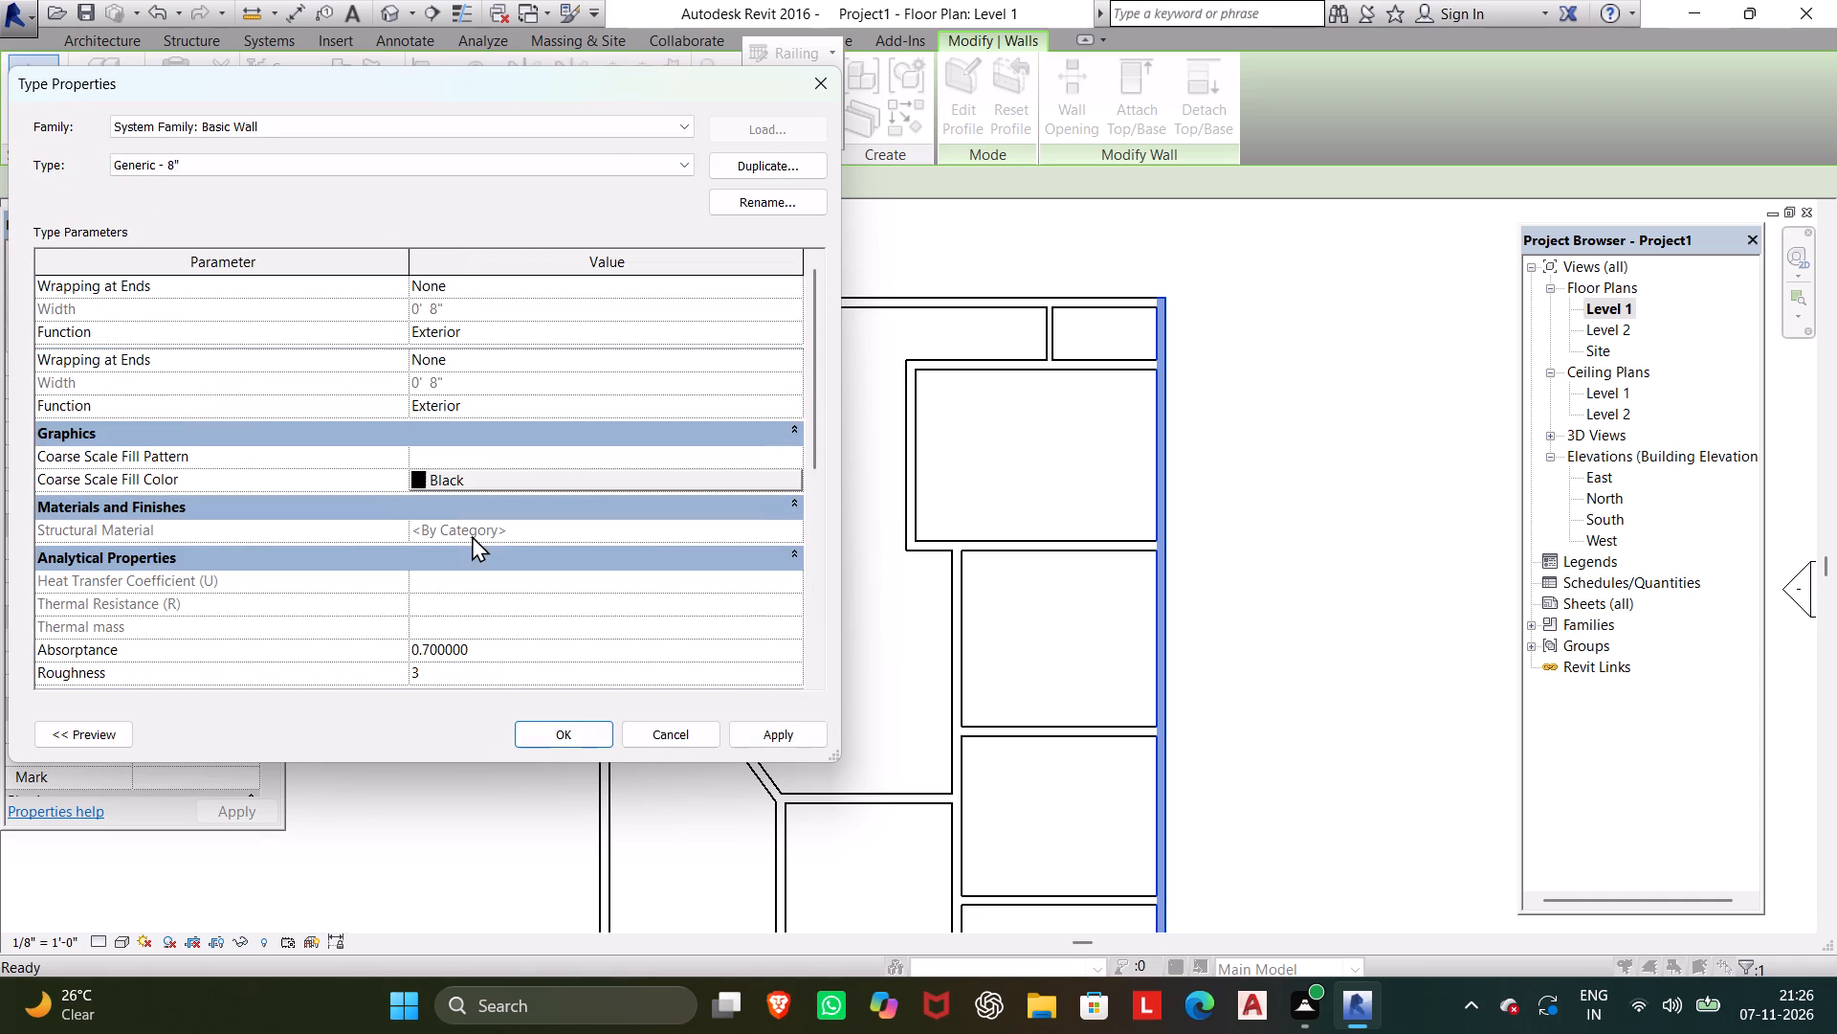
{"action": "left_click", "coordinate": [464, 657]}
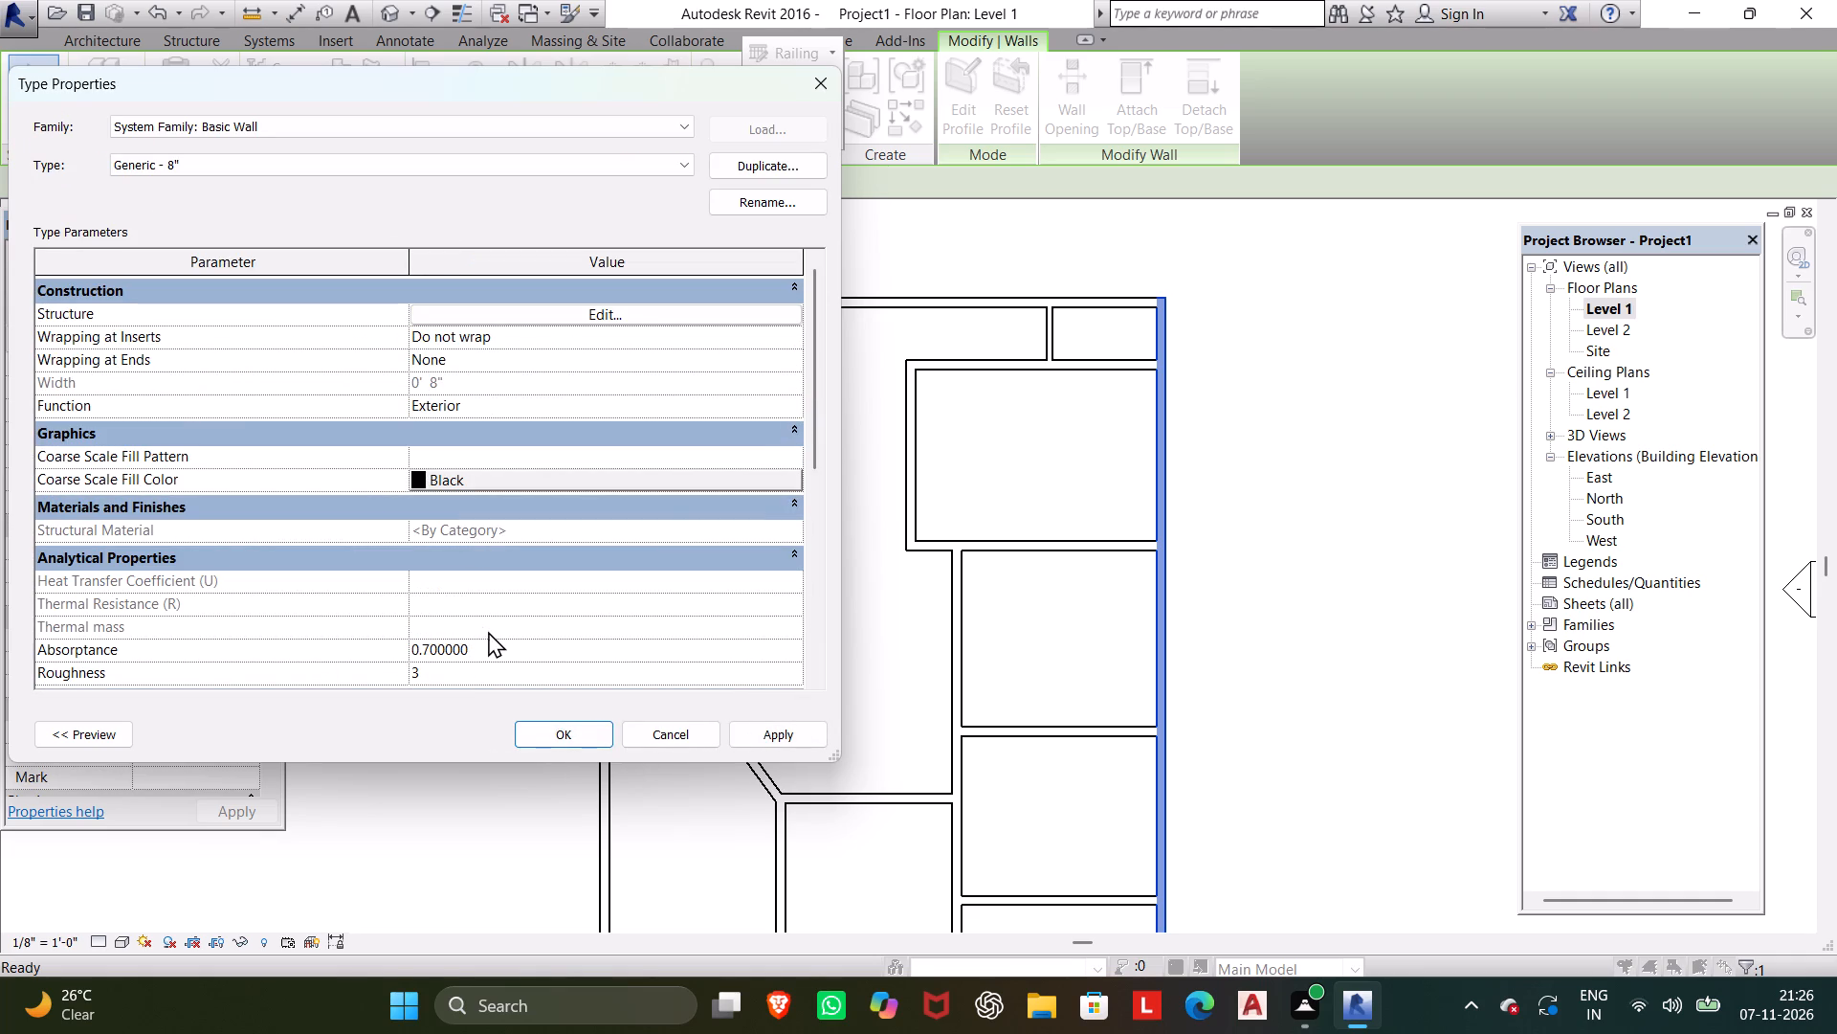
{"action": "scroll", "coordinate": [479, 627], "scroll_direction": "down", "scroll_amount": 4}
{"action": "scroll", "coordinate": [479, 627], "scroll_direction": "up", "scroll_amount": 5}
{"action": "left_click", "coordinate": [820, 92]}
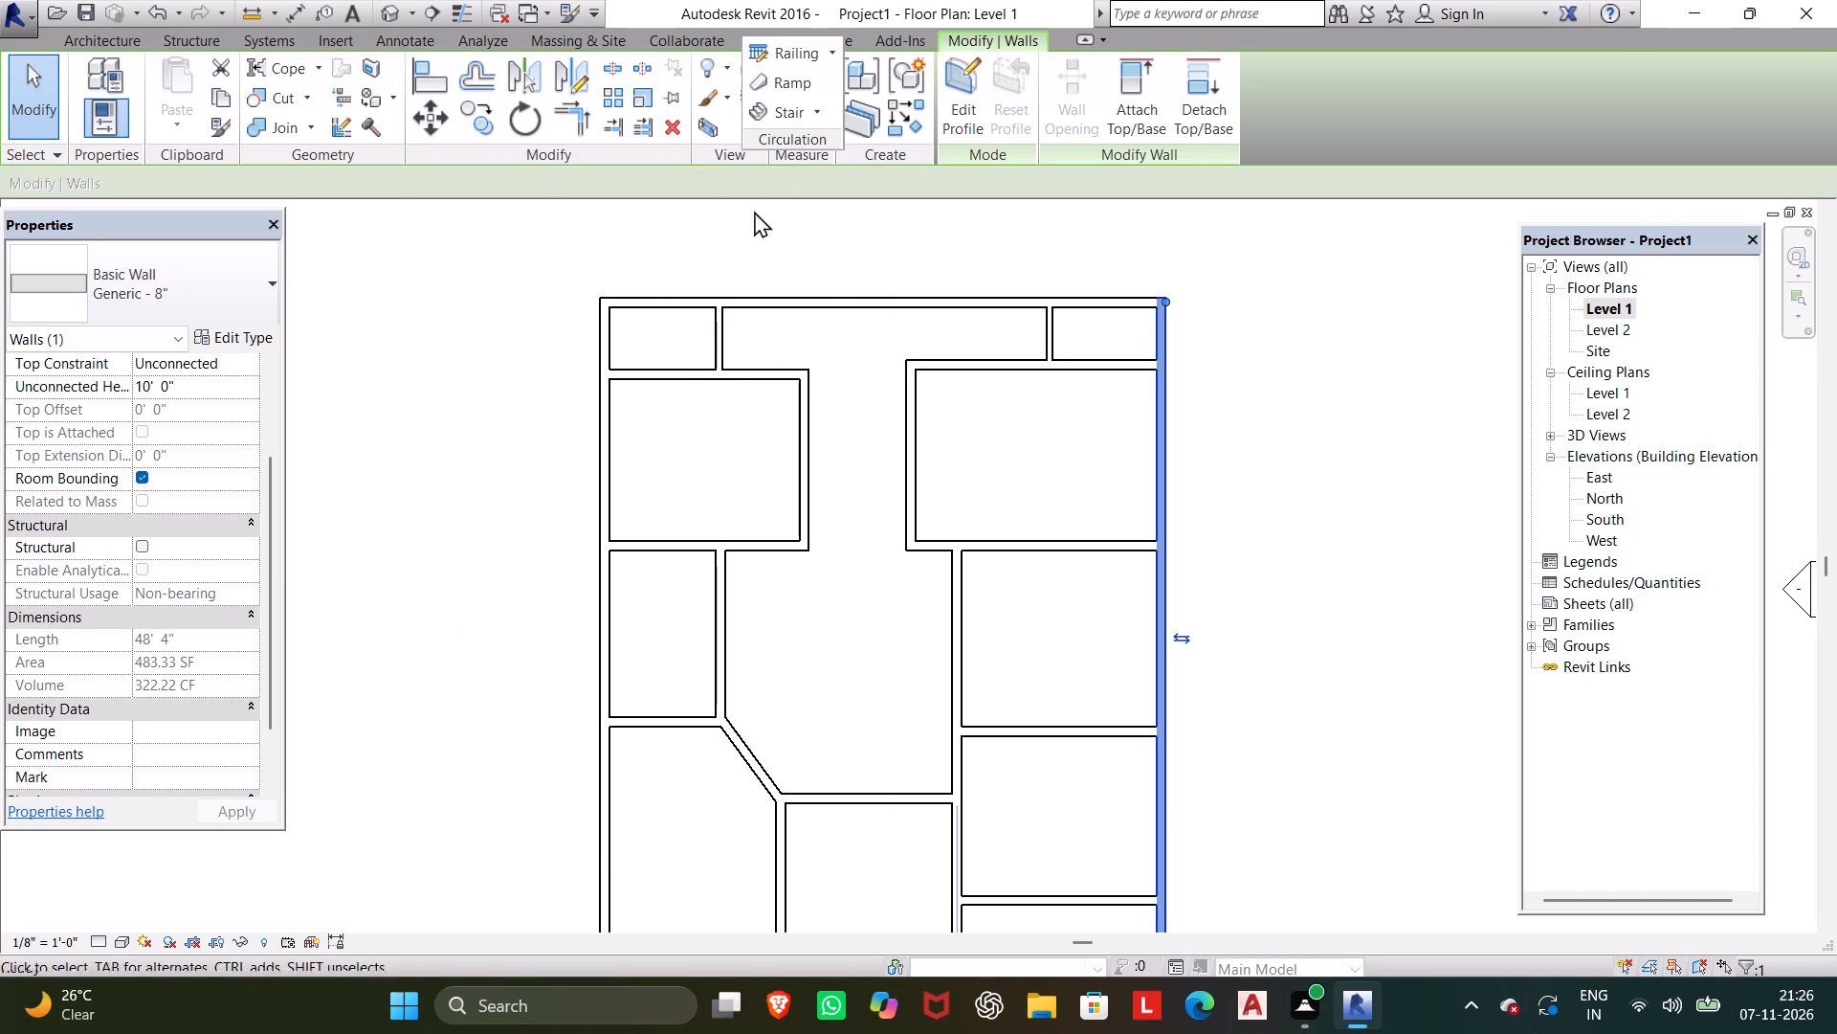
Open the default 3D view, dismiss the notification card and examine the wall layout from several sides.
{"action": "scroll", "coordinate": [751, 392], "scroll_direction": "down", "scroll_amount": 1}
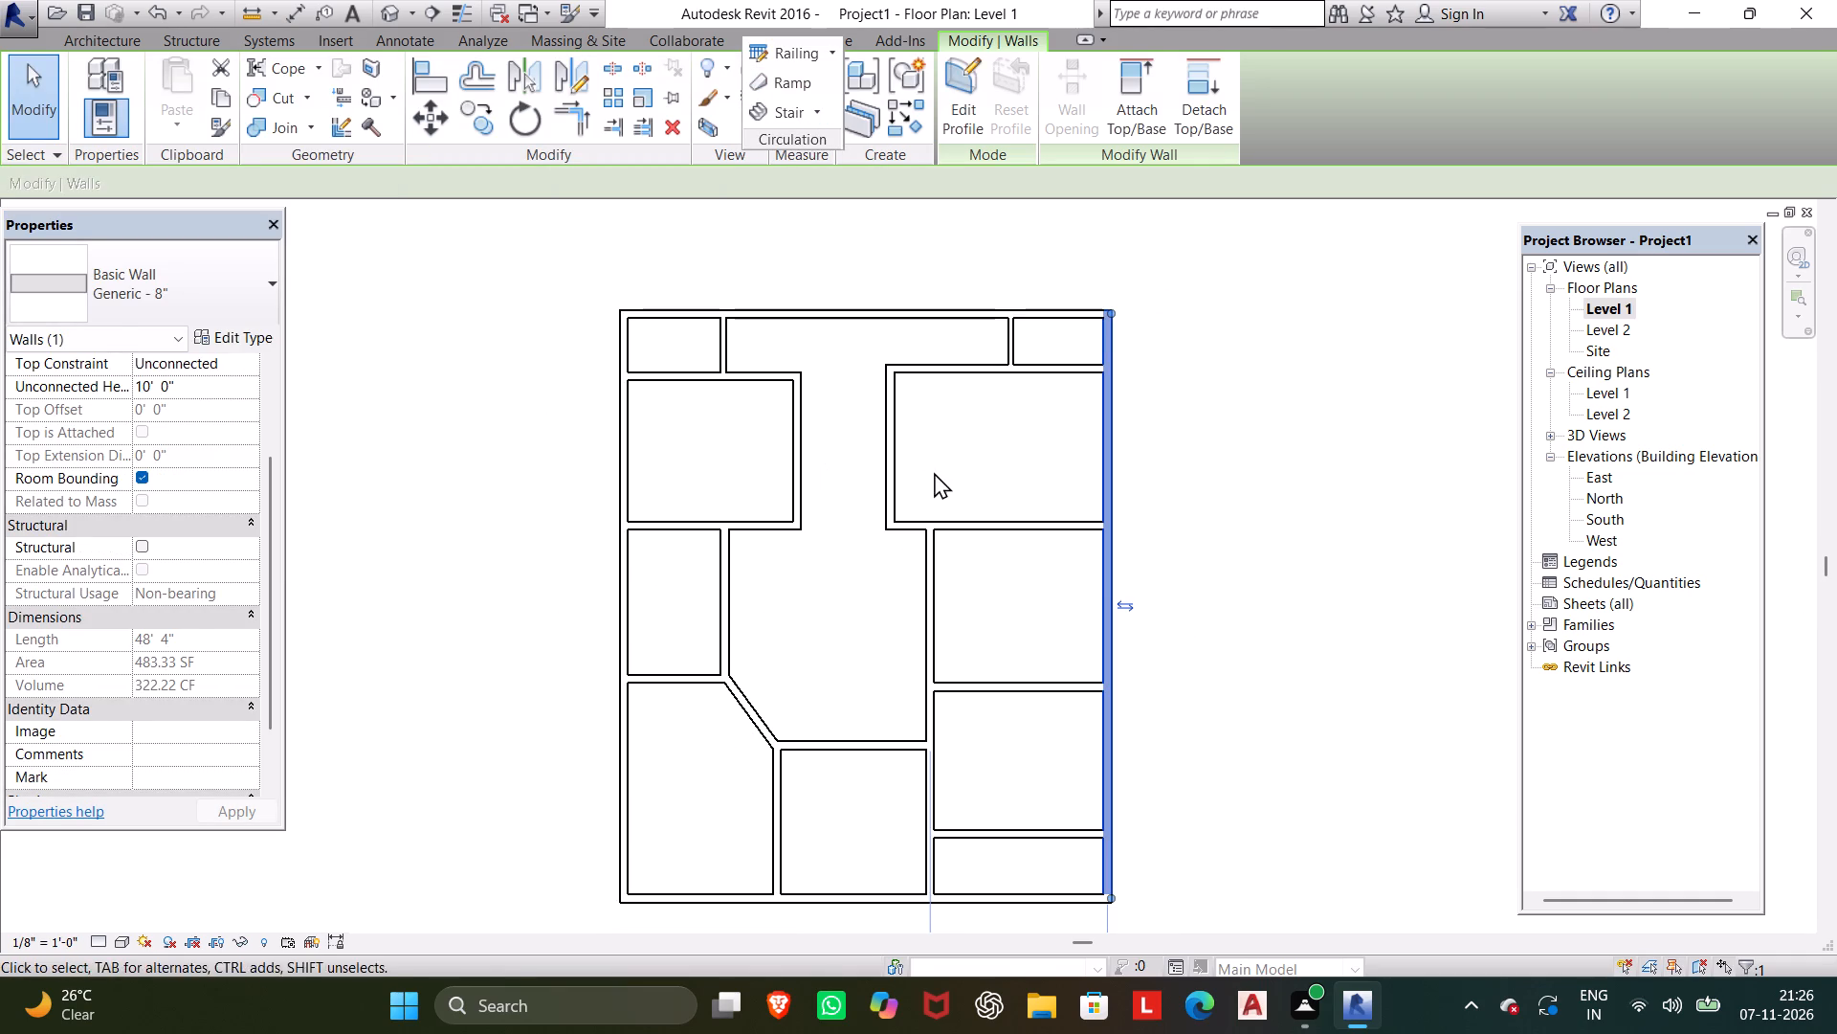
{"action": "left_click_drag", "start_coordinate": [916, 472], "coordinate": [893, 472]}
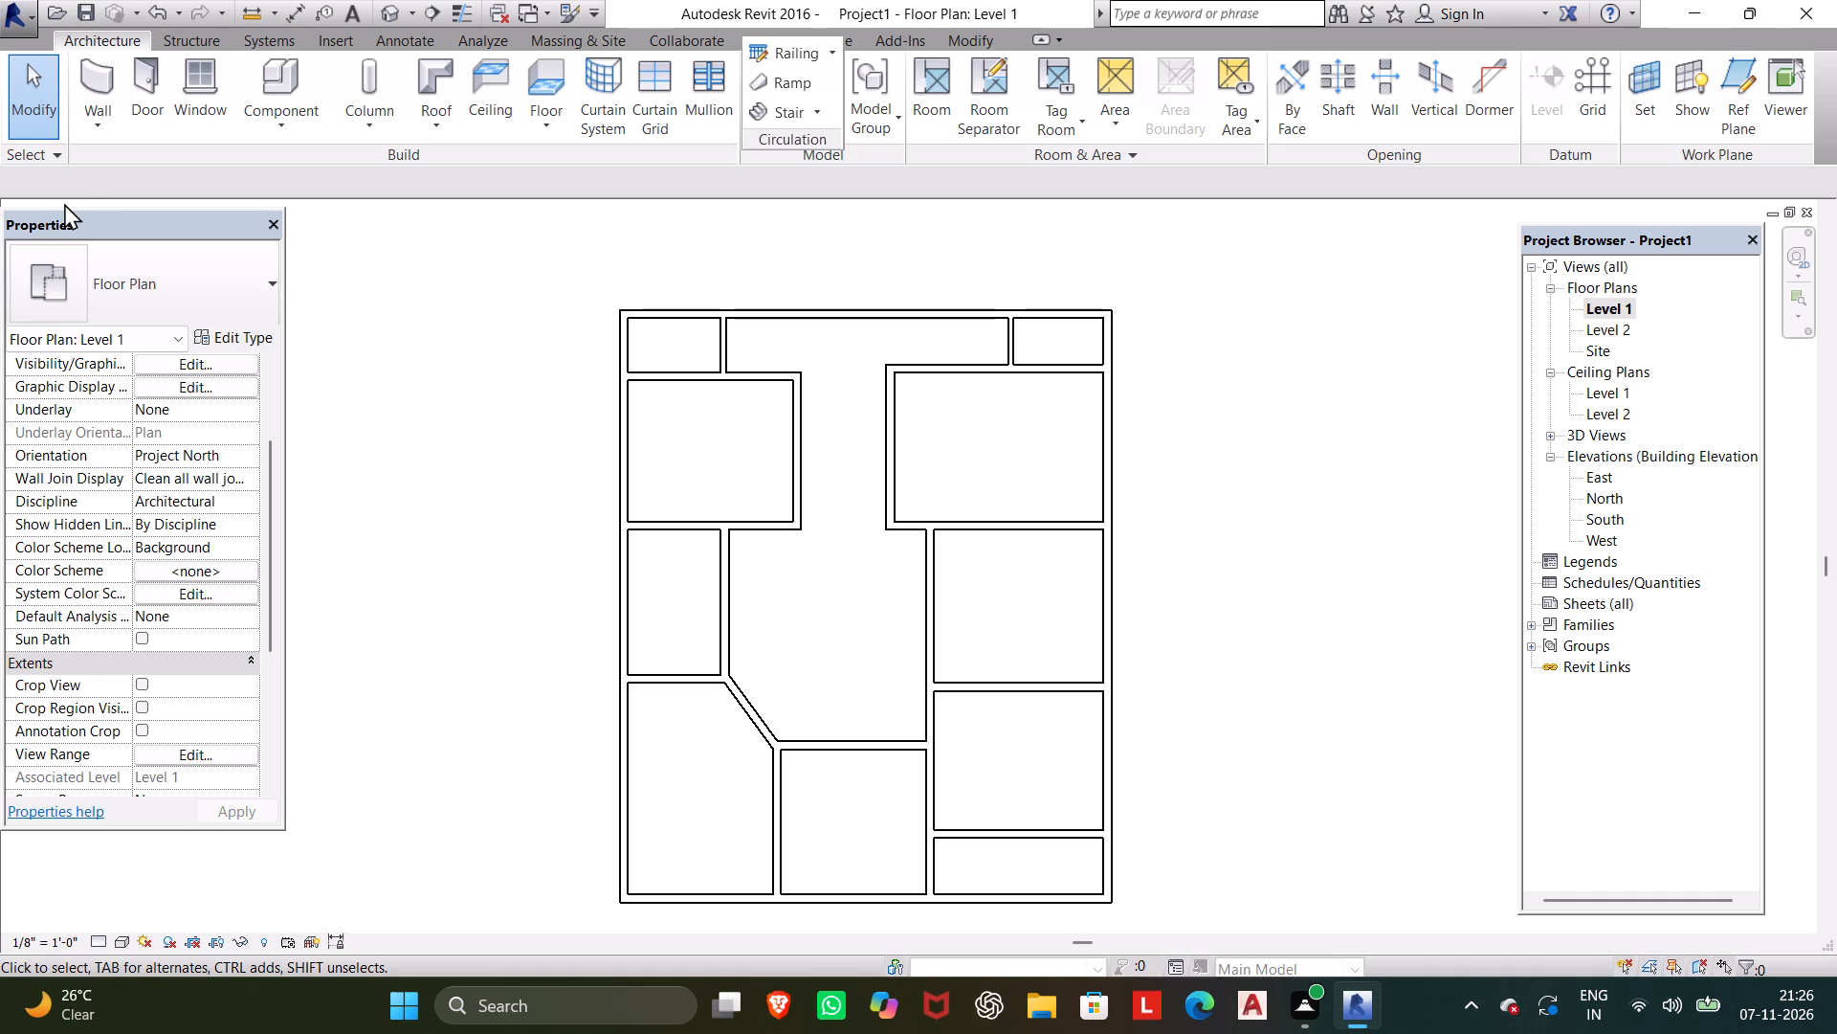
{"action": "scroll", "coordinate": [64, 203], "scroll_direction": "down", "scroll_amount": 2}
{"action": "middle_click_drag", "start_coordinate": [64, 203], "coordinate": [101, 185]}
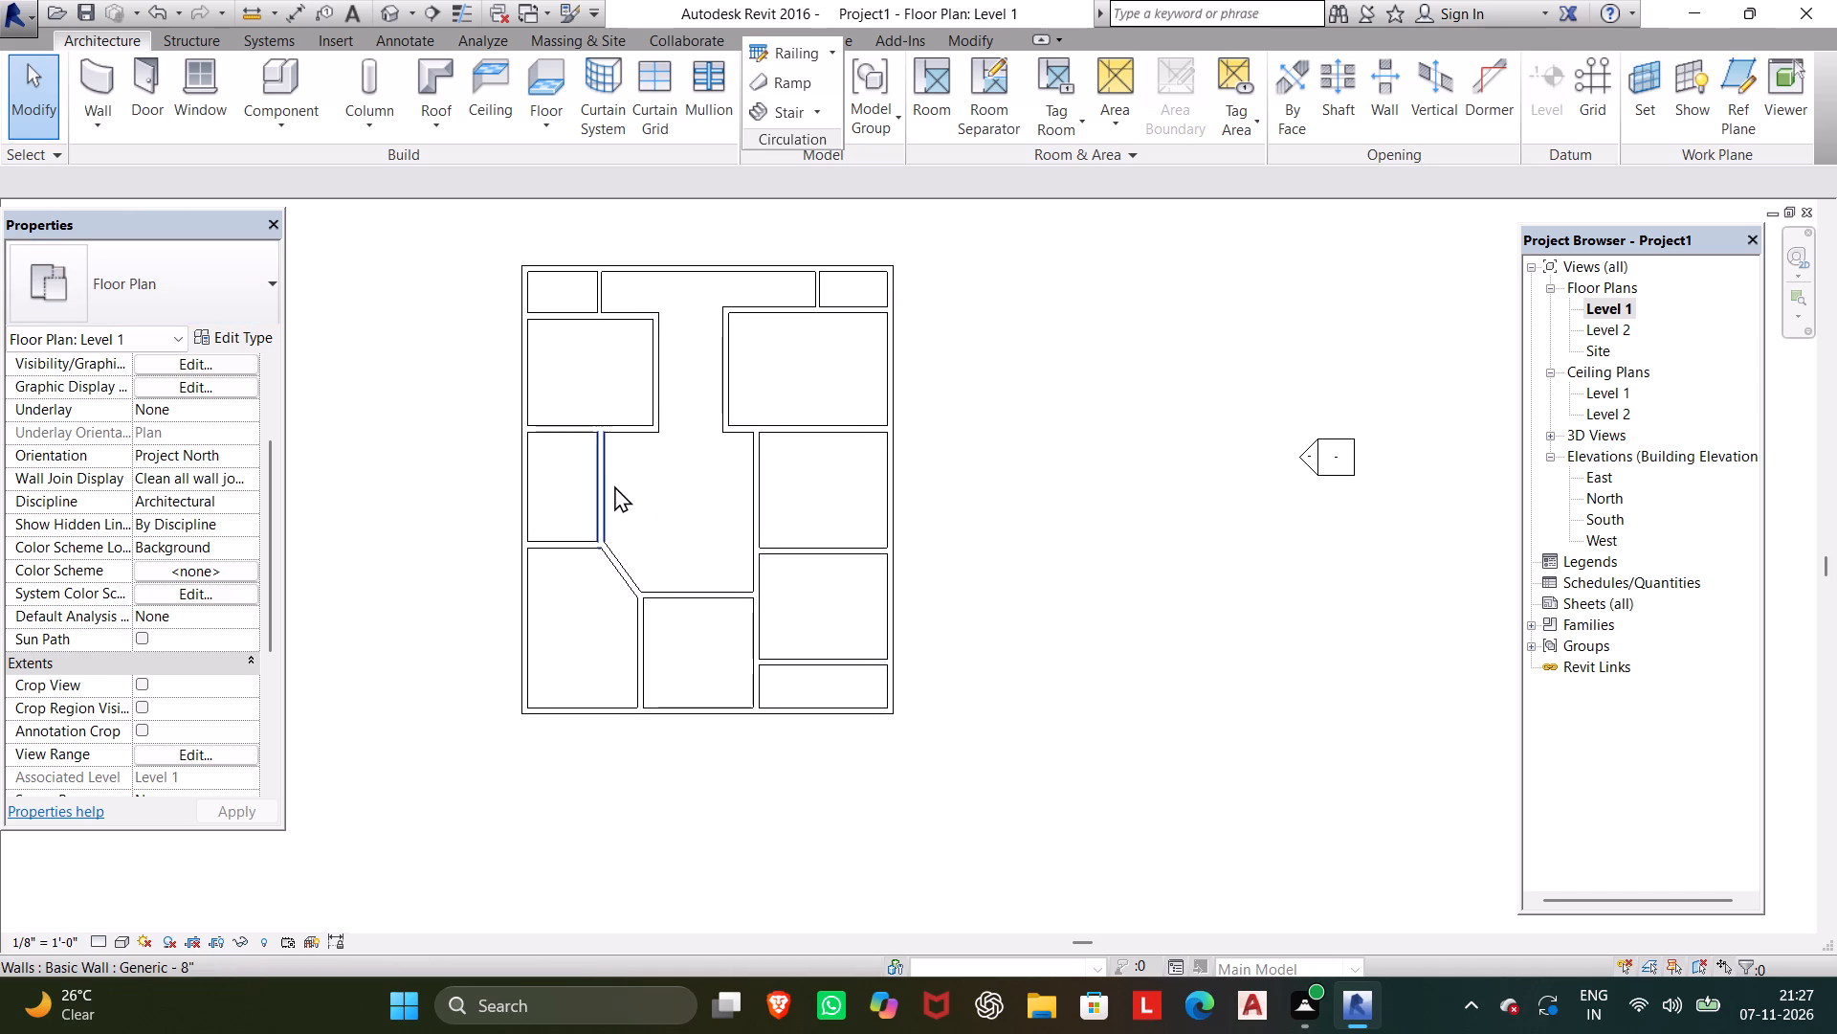
{"action": "left_click", "coordinate": [678, 596]}
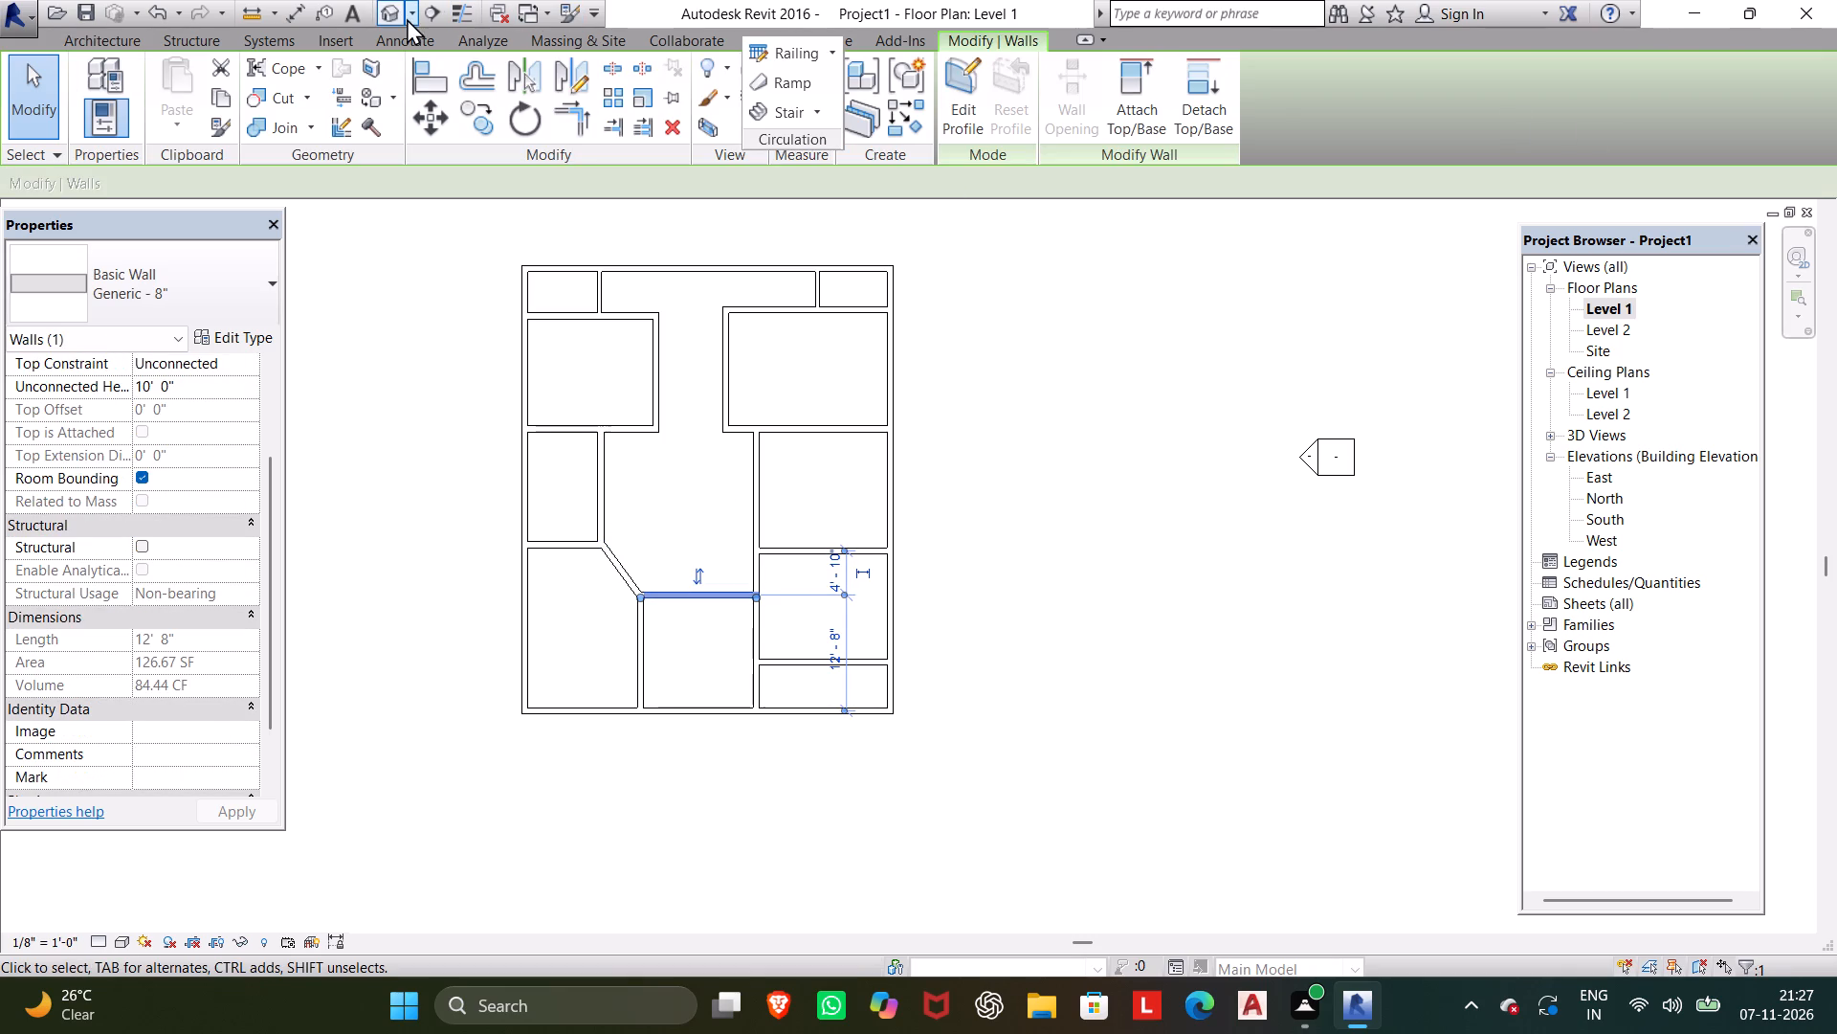
{"action": "left_click", "coordinate": [380, 11]}
{"action": "scroll", "coordinate": [808, 252], "scroll_direction": "down", "scroll_amount": 5}
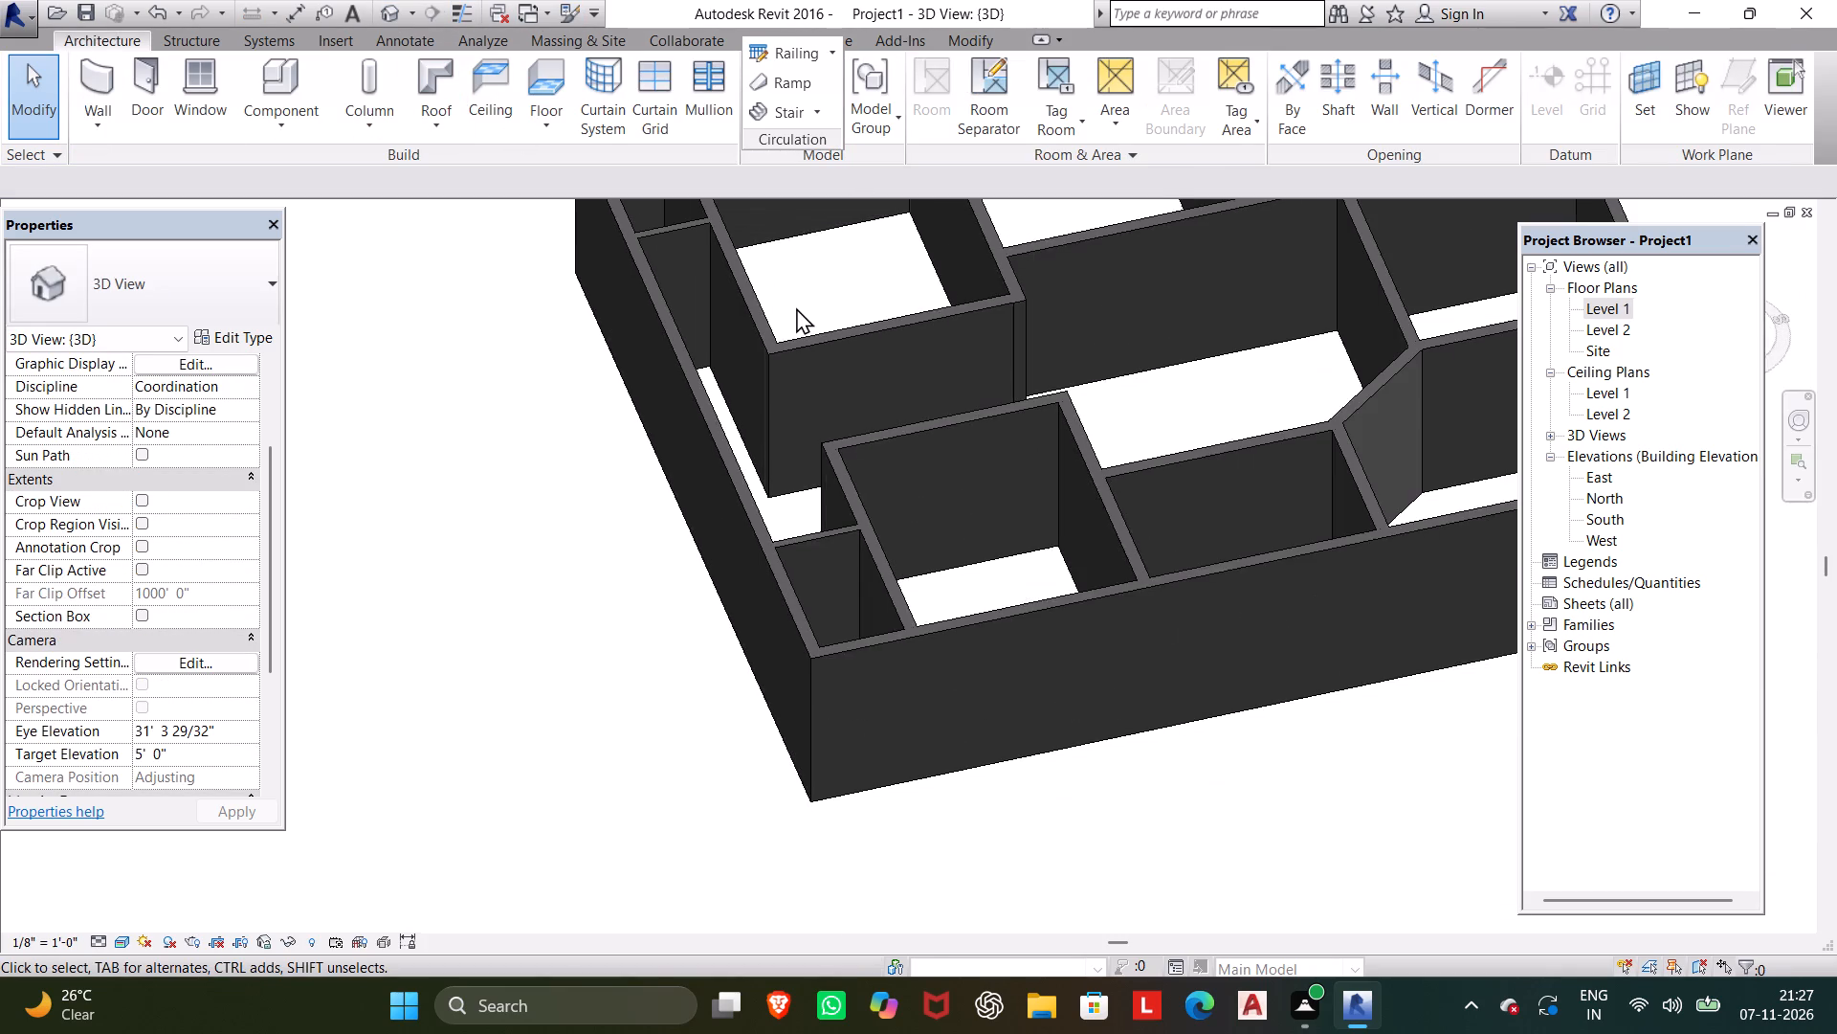
{"action": "scroll", "coordinate": [790, 395], "scroll_direction": "down", "scroll_amount": 2}
{"action": "middle_click_drag", "start_coordinate": [790, 416], "coordinate": [830, 497]}
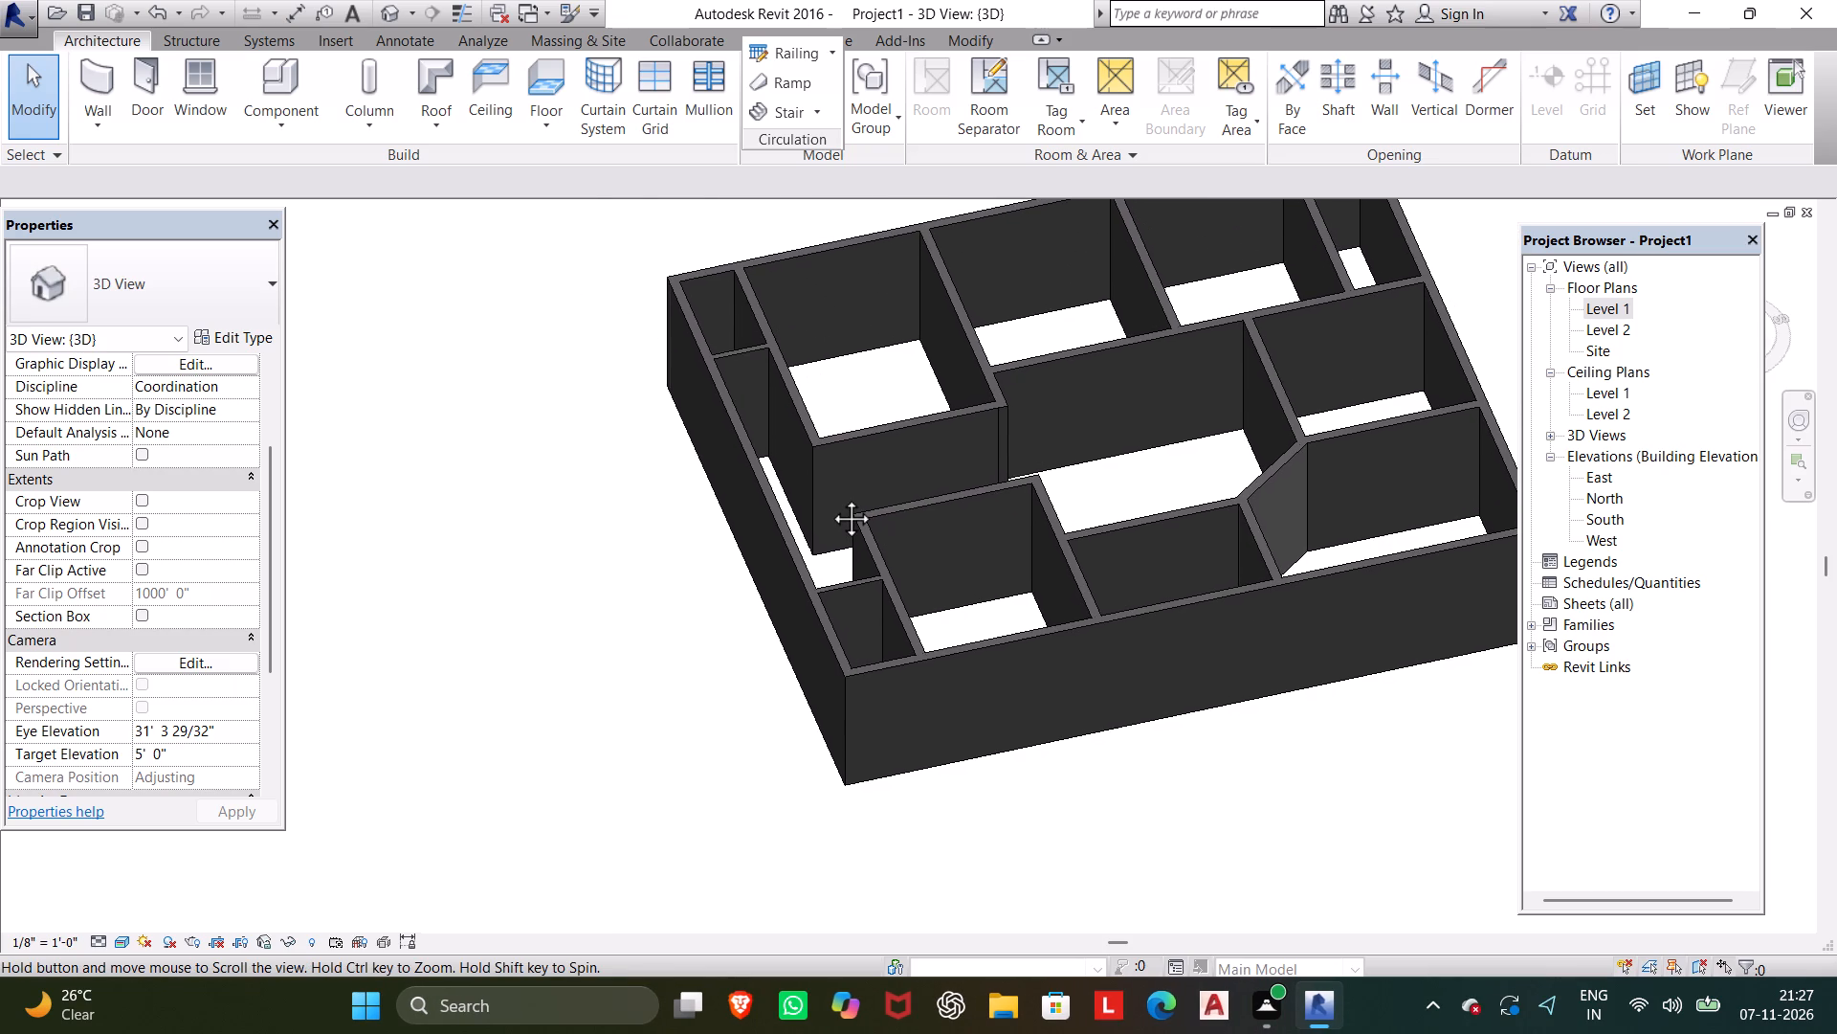
{"action": "middle_click_drag", "start_coordinate": [830, 497], "coordinate": [827, 497]}
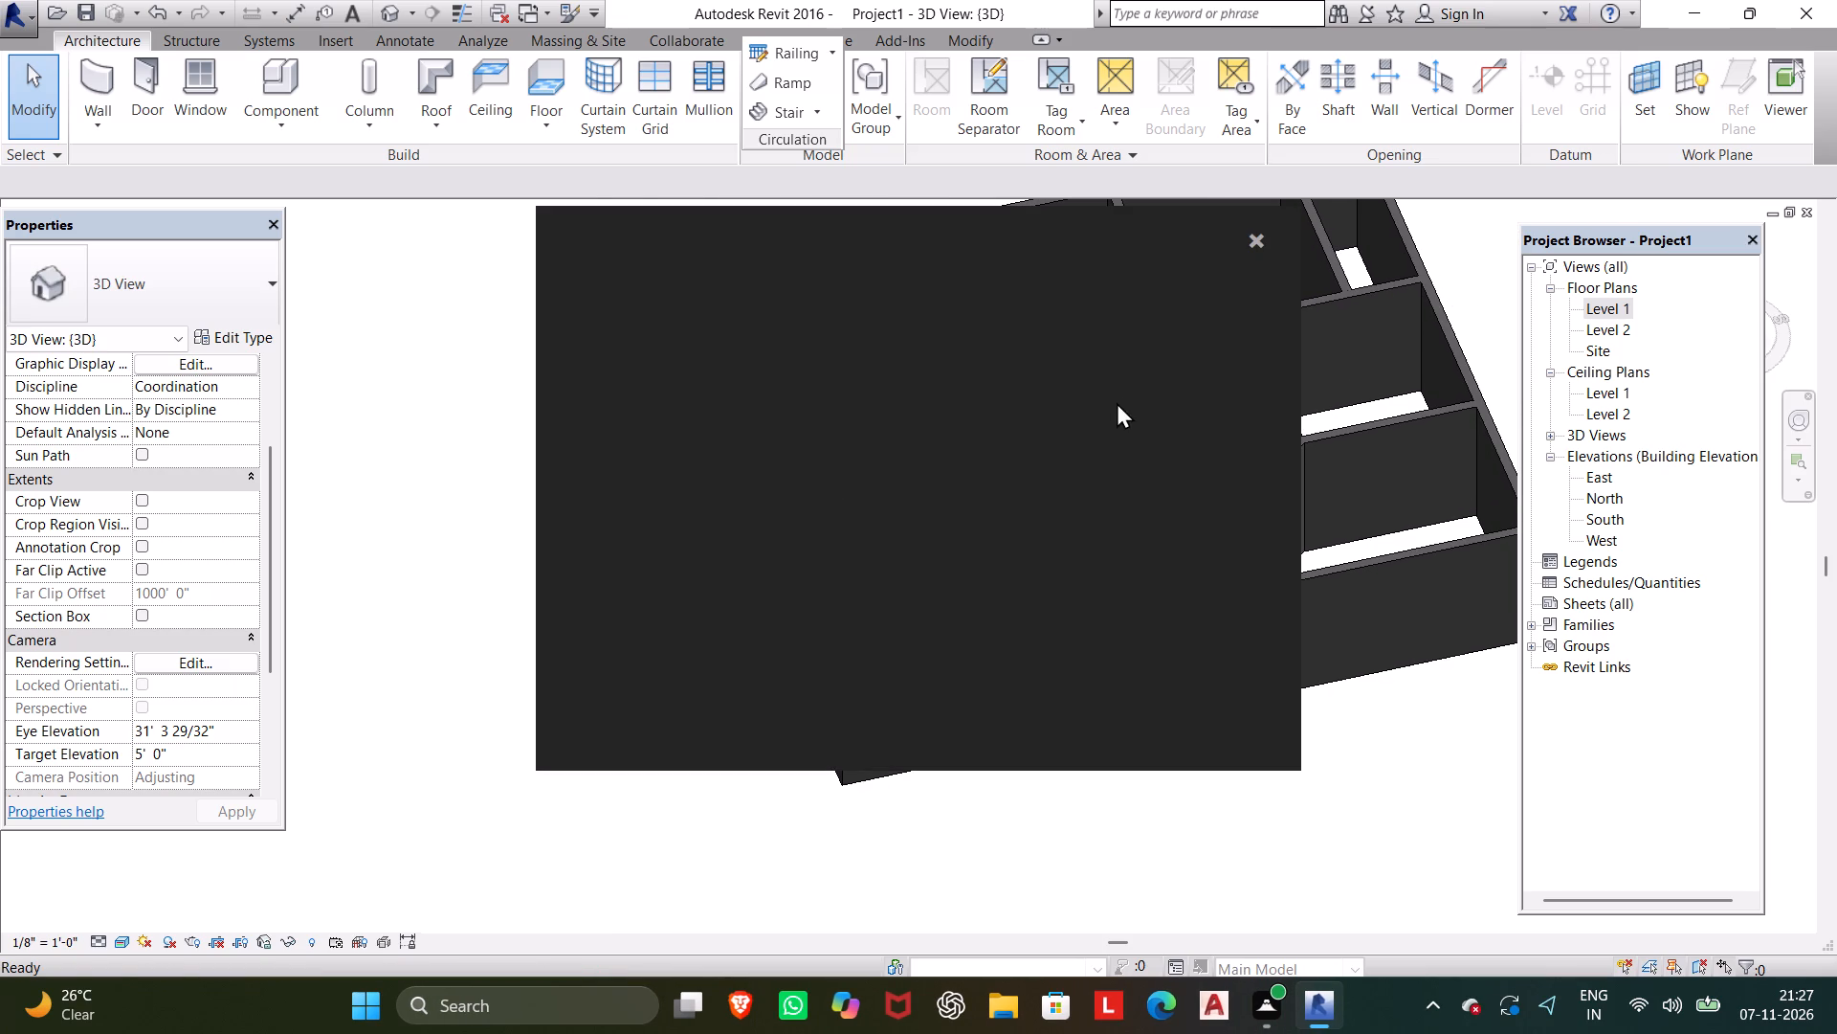
{"action": "left_click", "coordinate": [1250, 237]}
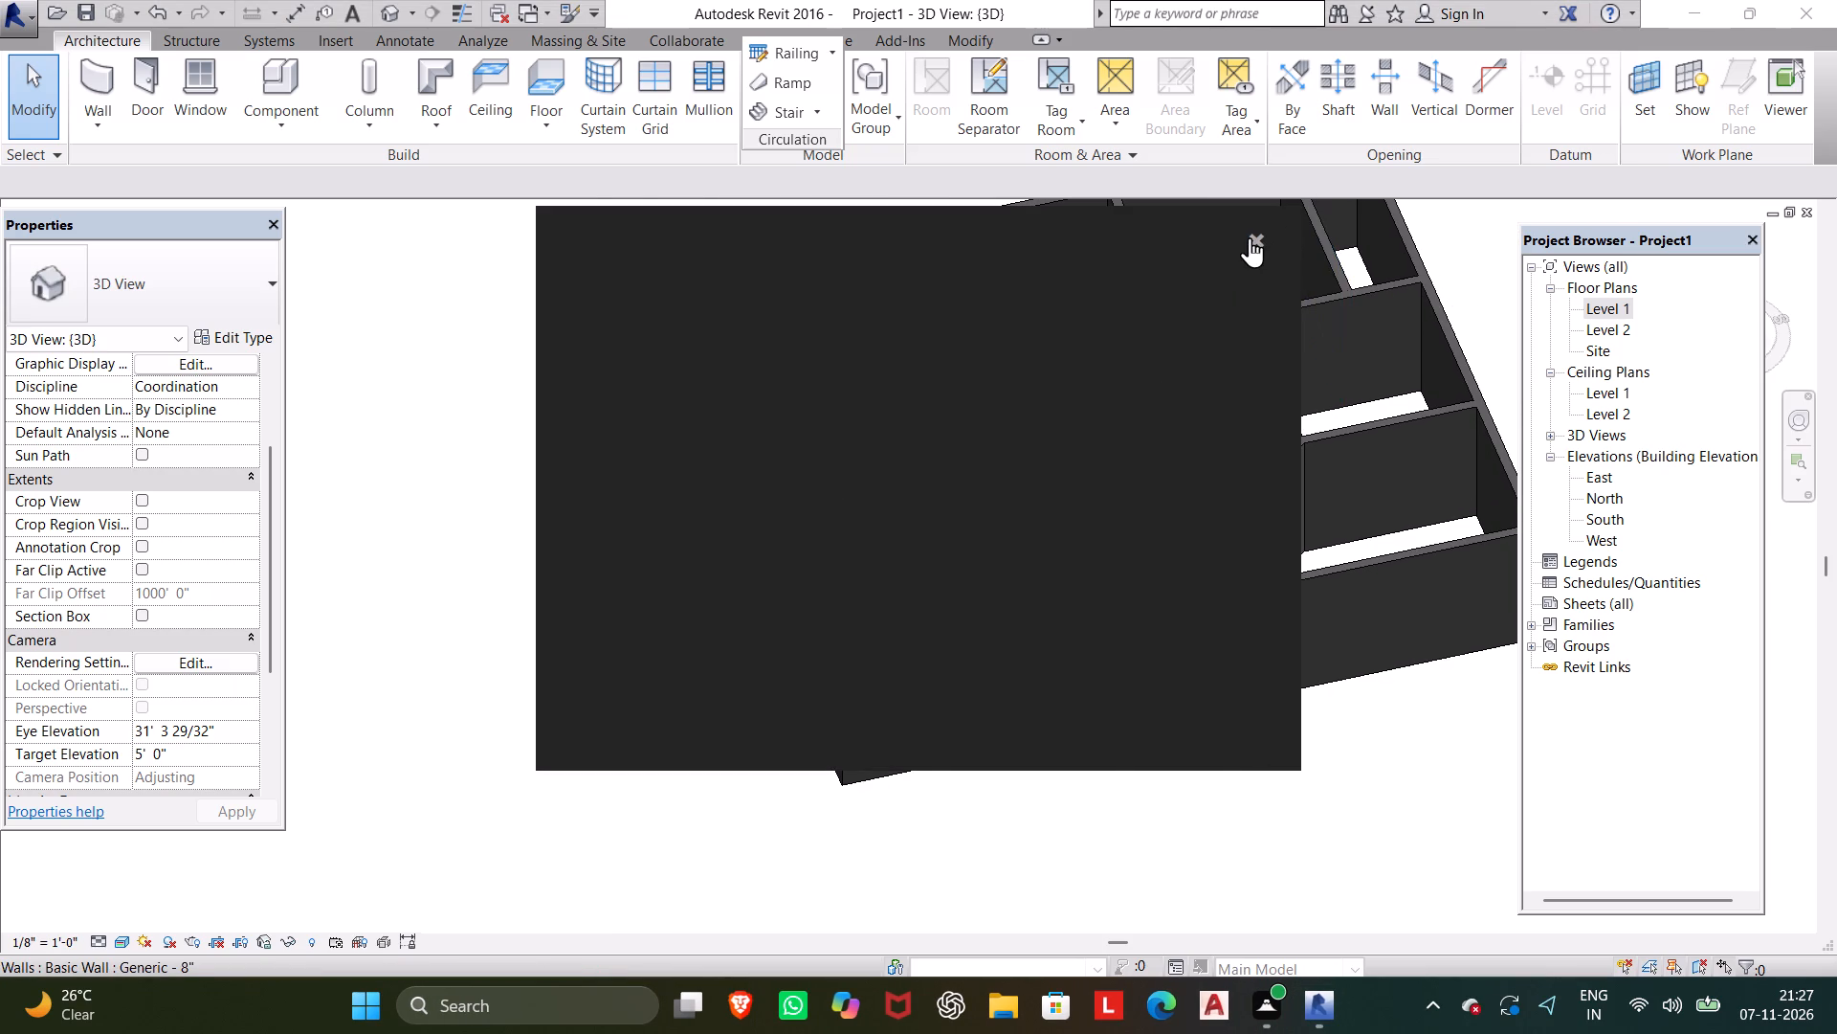
{"action": "middle_click_drag", "start_coordinate": [1199, 353], "coordinate": [1165, 581]}
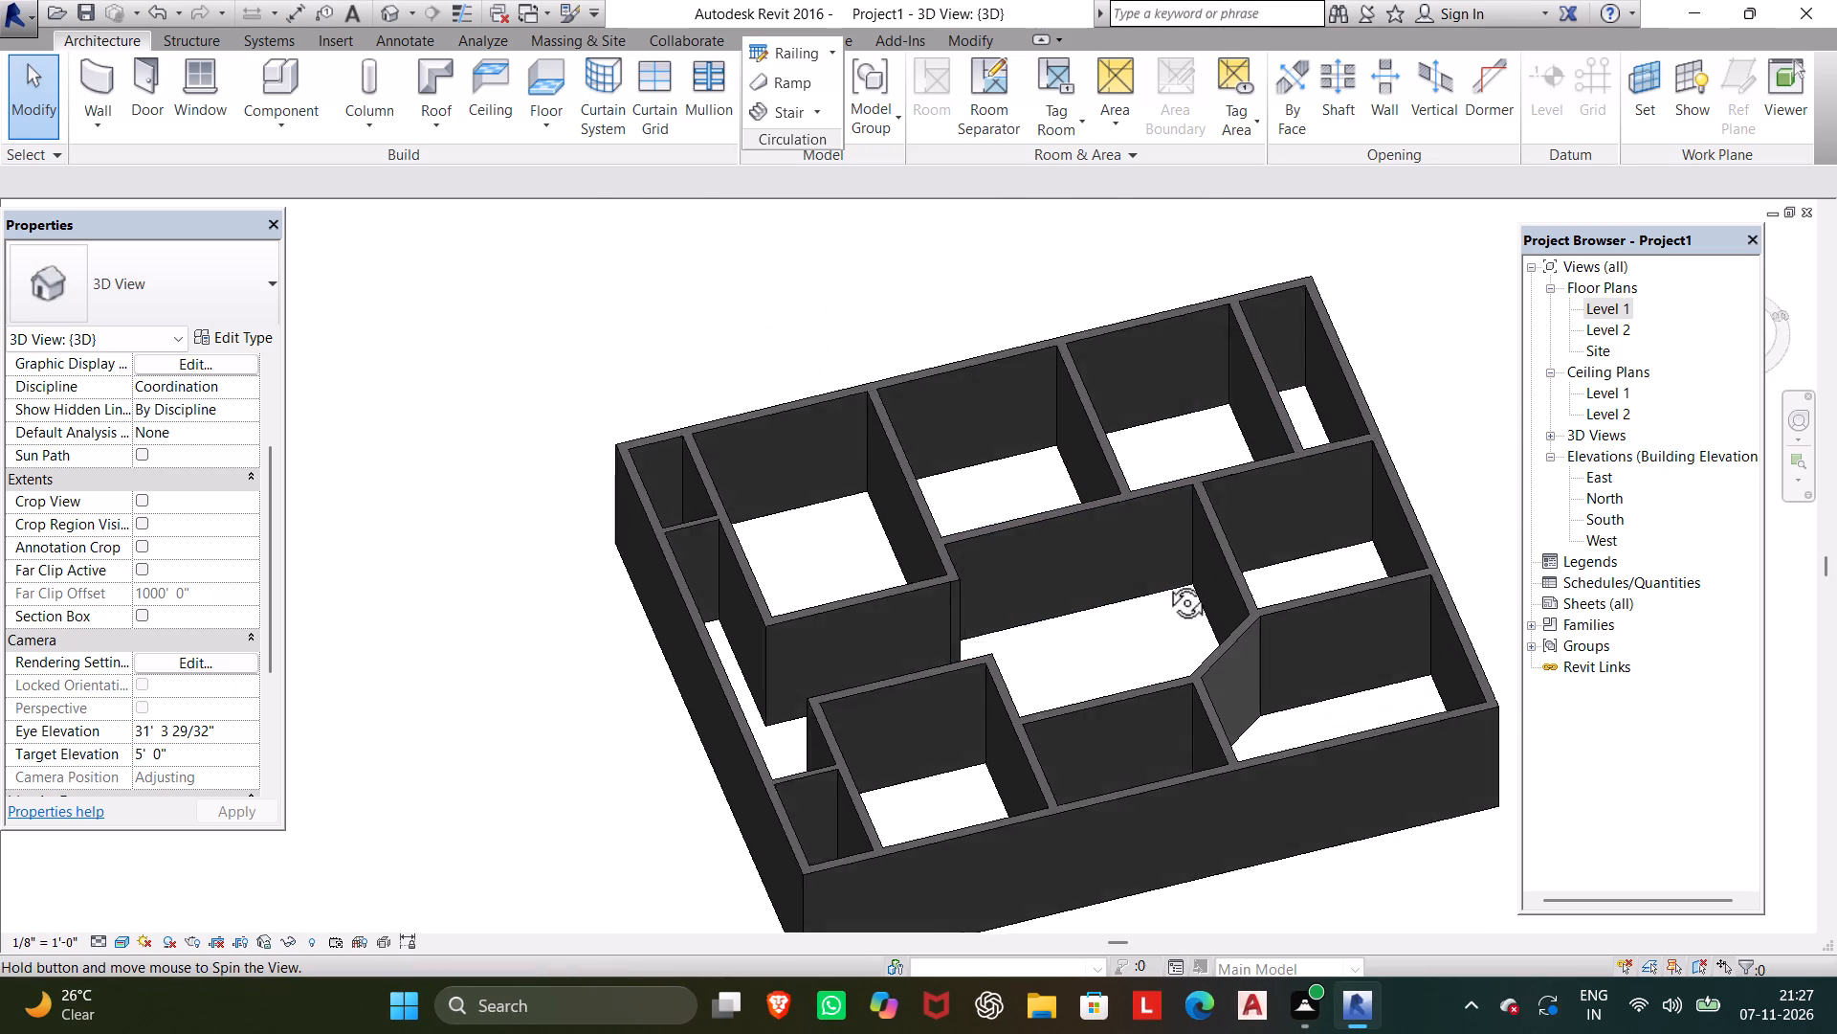
{"action": "middle_click_drag", "start_coordinate": [1165, 581], "coordinate": [1105, 569]}
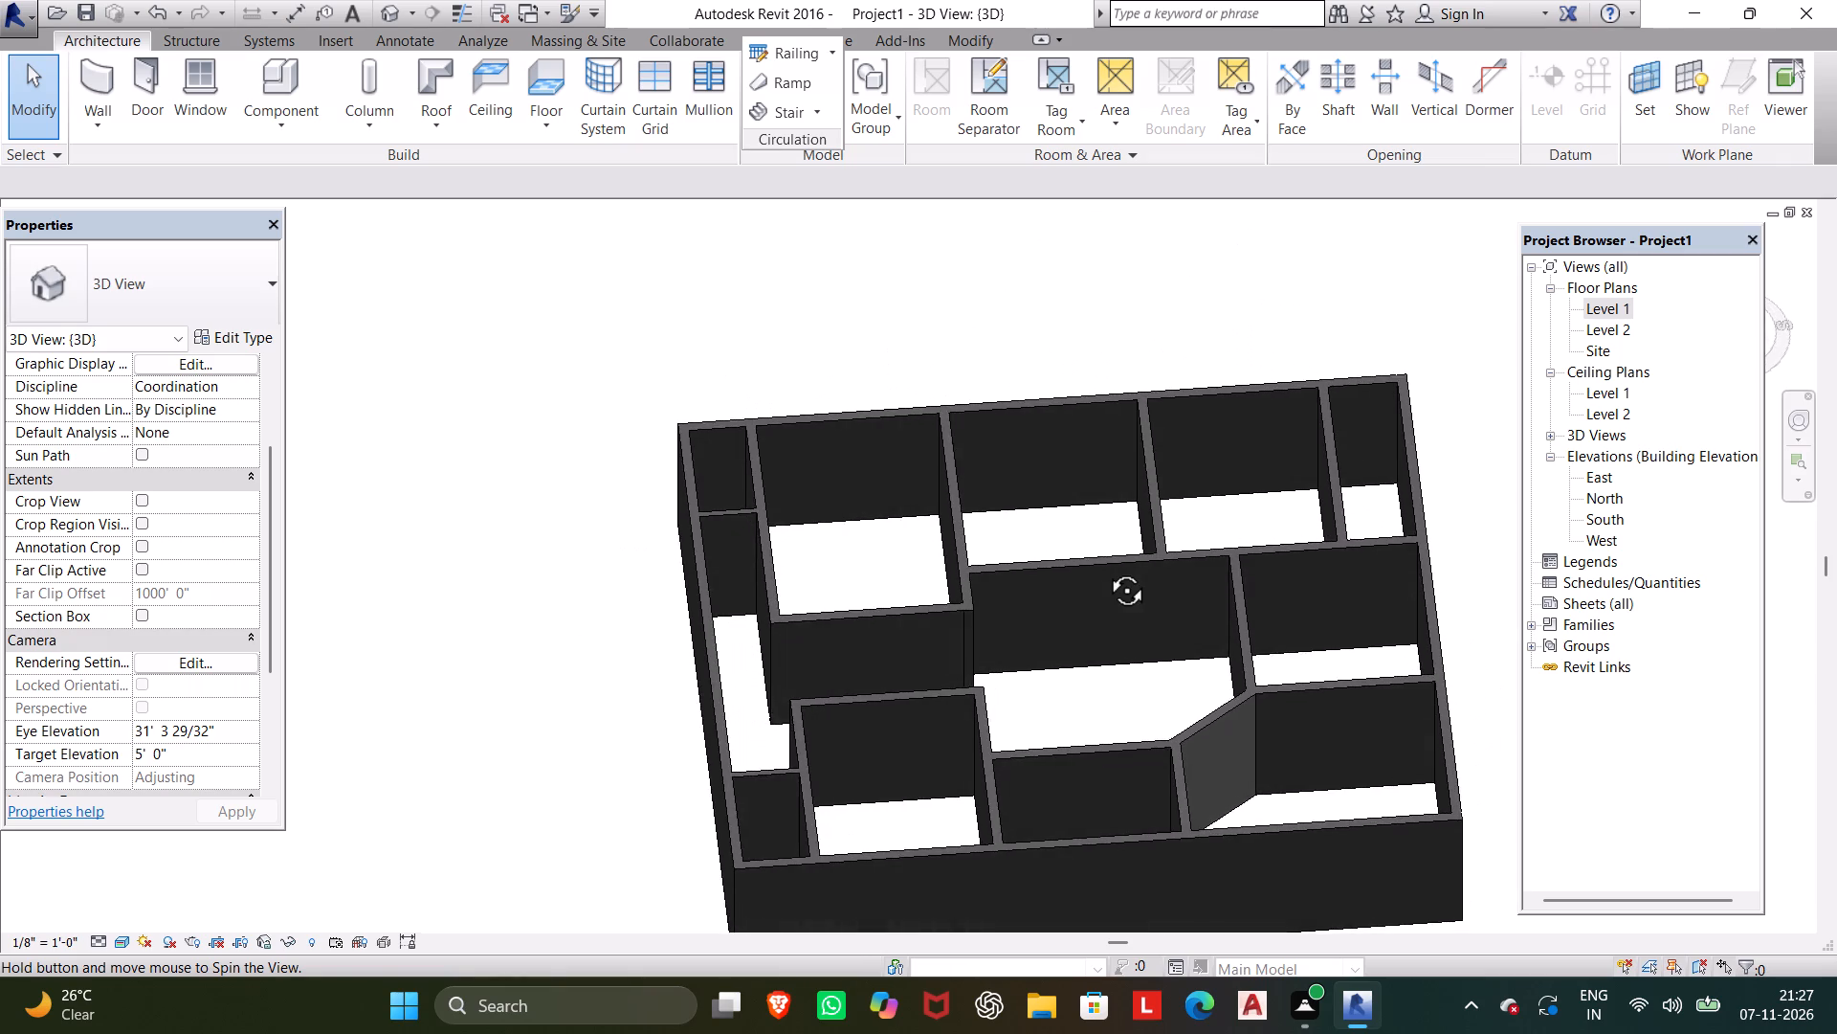
{"action": "middle_click_drag", "start_coordinate": [1105, 569], "coordinate": [1073, 575]}
{"action": "middle_click_drag", "start_coordinate": [1073, 575], "coordinate": [1311, 448], "text": "shift"}
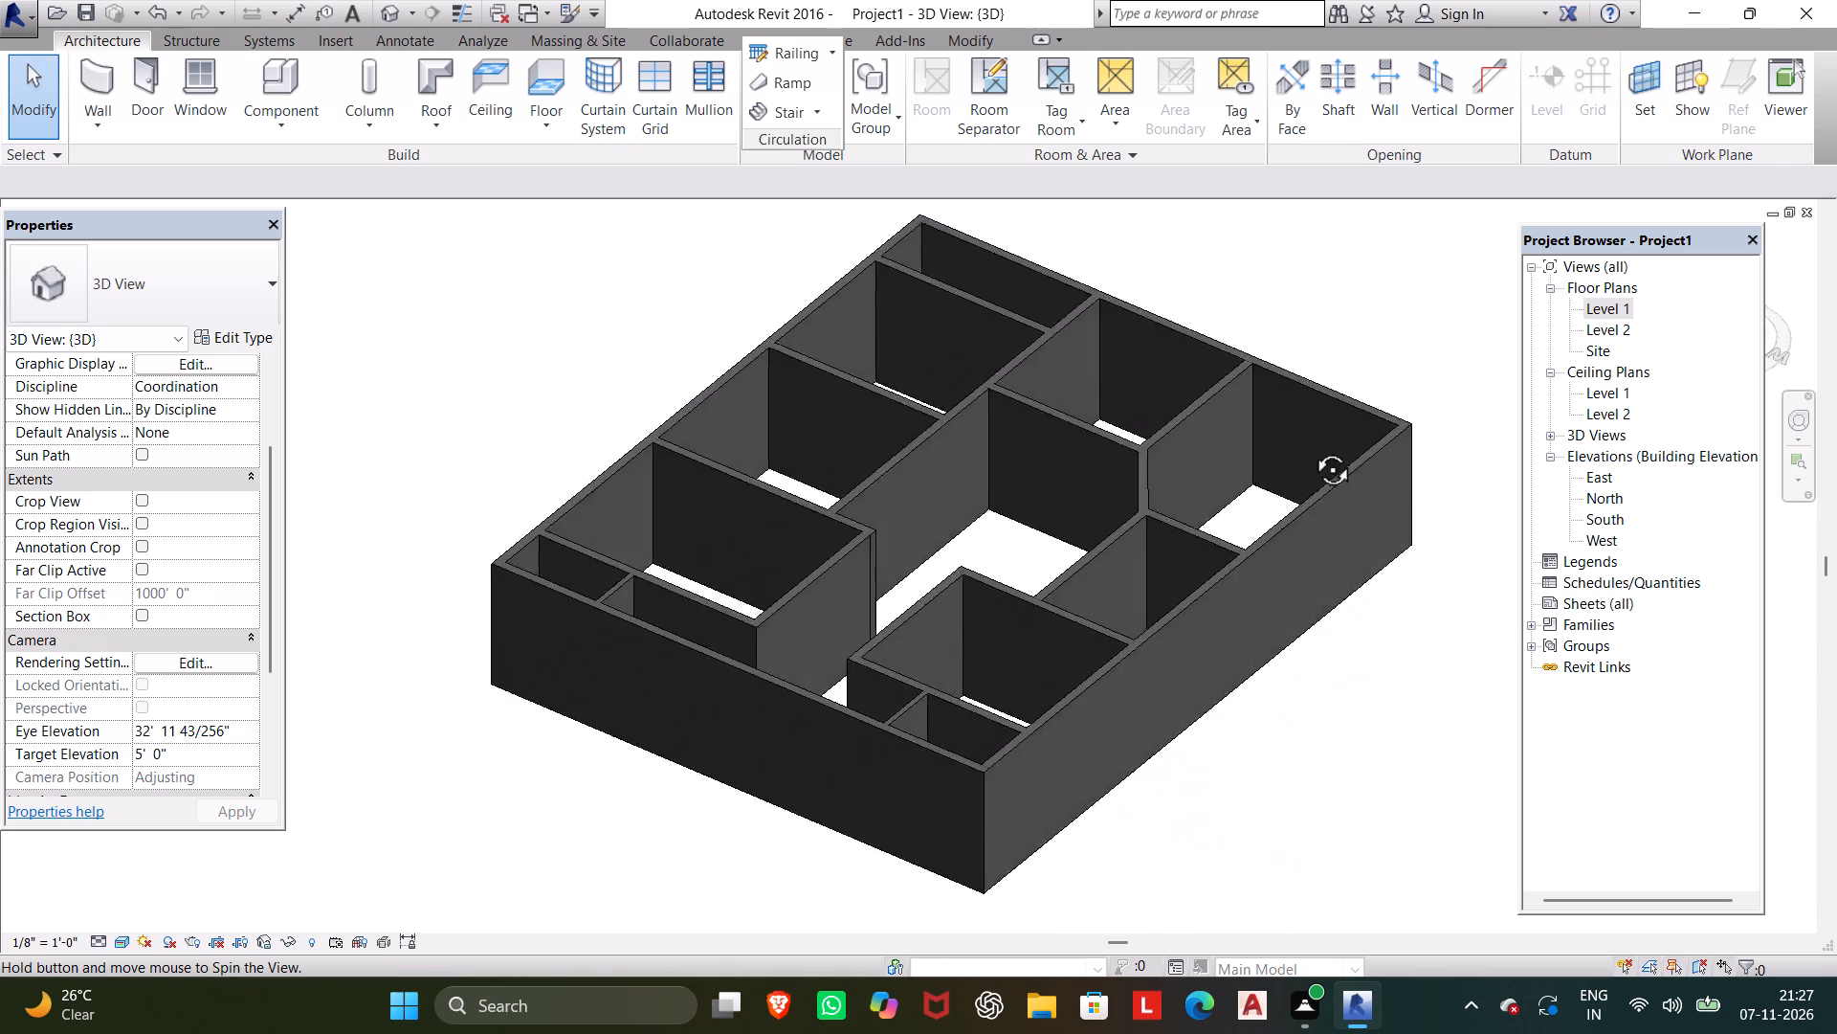
{"action": "middle_click_drag", "start_coordinate": [1311, 448], "coordinate": [1470, 435], "text": "shift"}
Open the profile sketch of the wall at the south end of the central hall, beside the diagonal wall.
{"action": "left_click", "coordinate": [751, 371]}
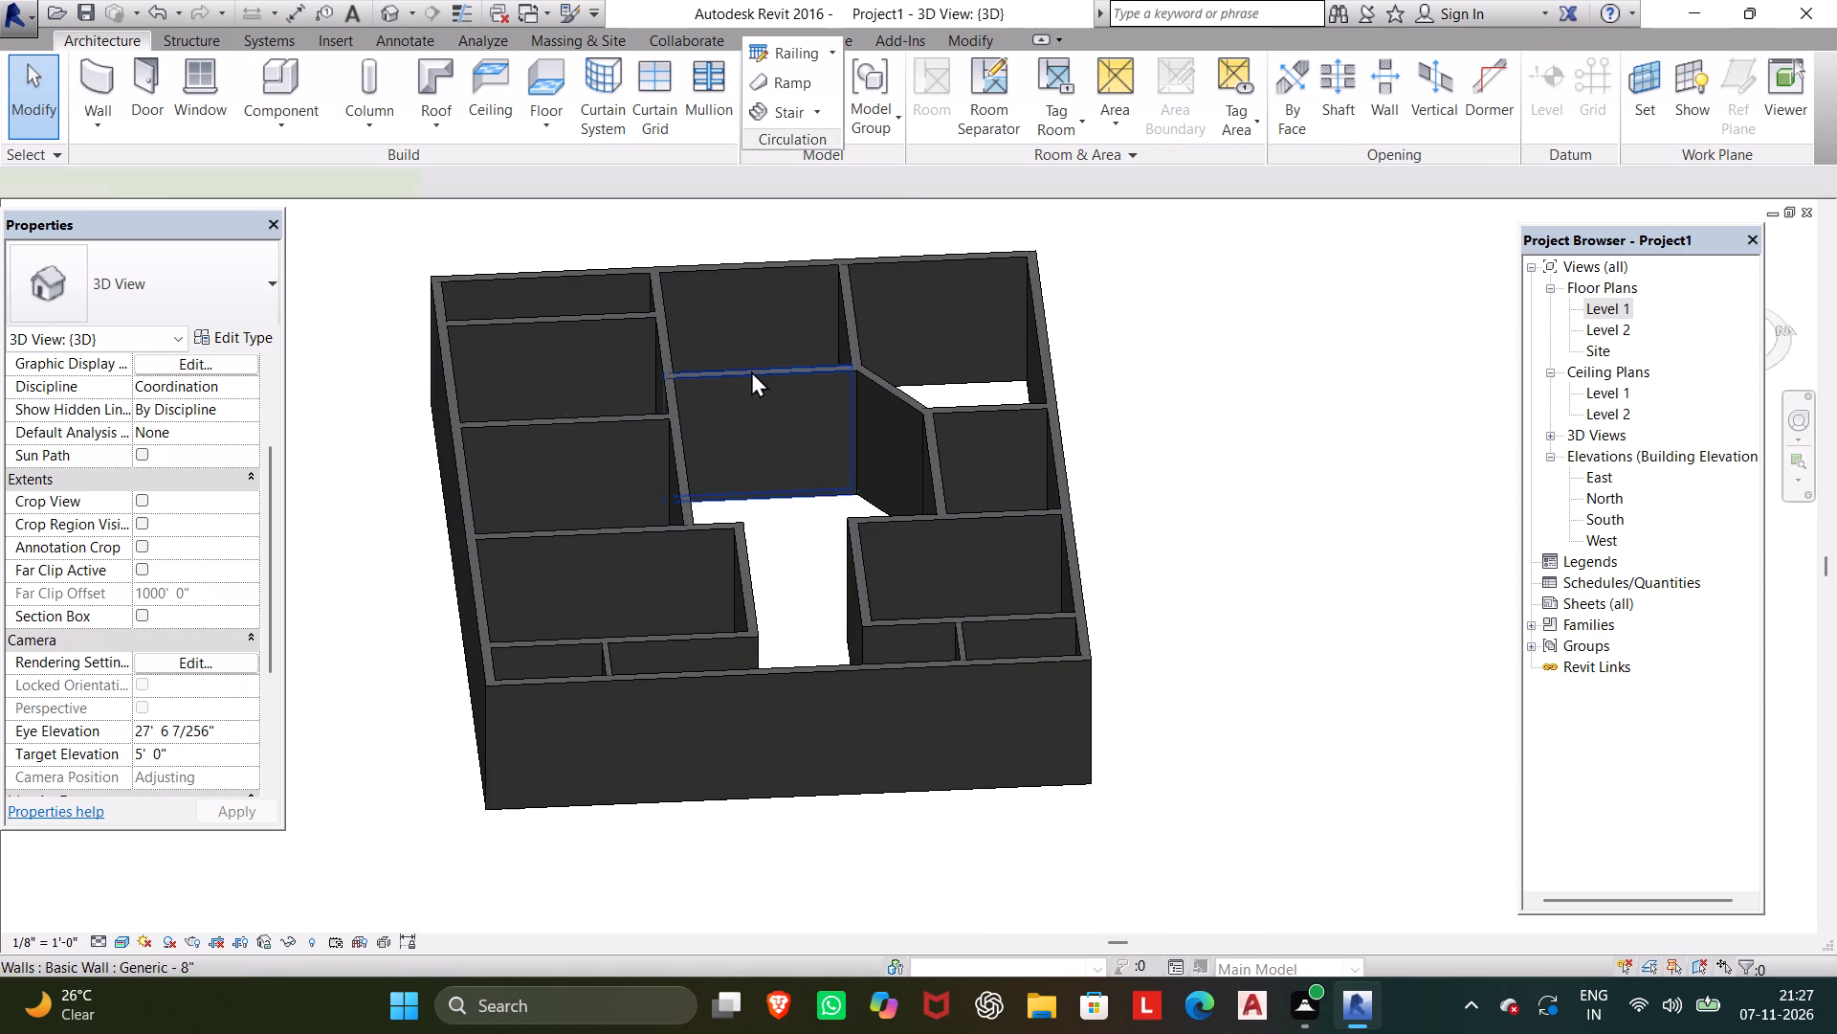
{"action": "left_click", "coordinate": [963, 87]}
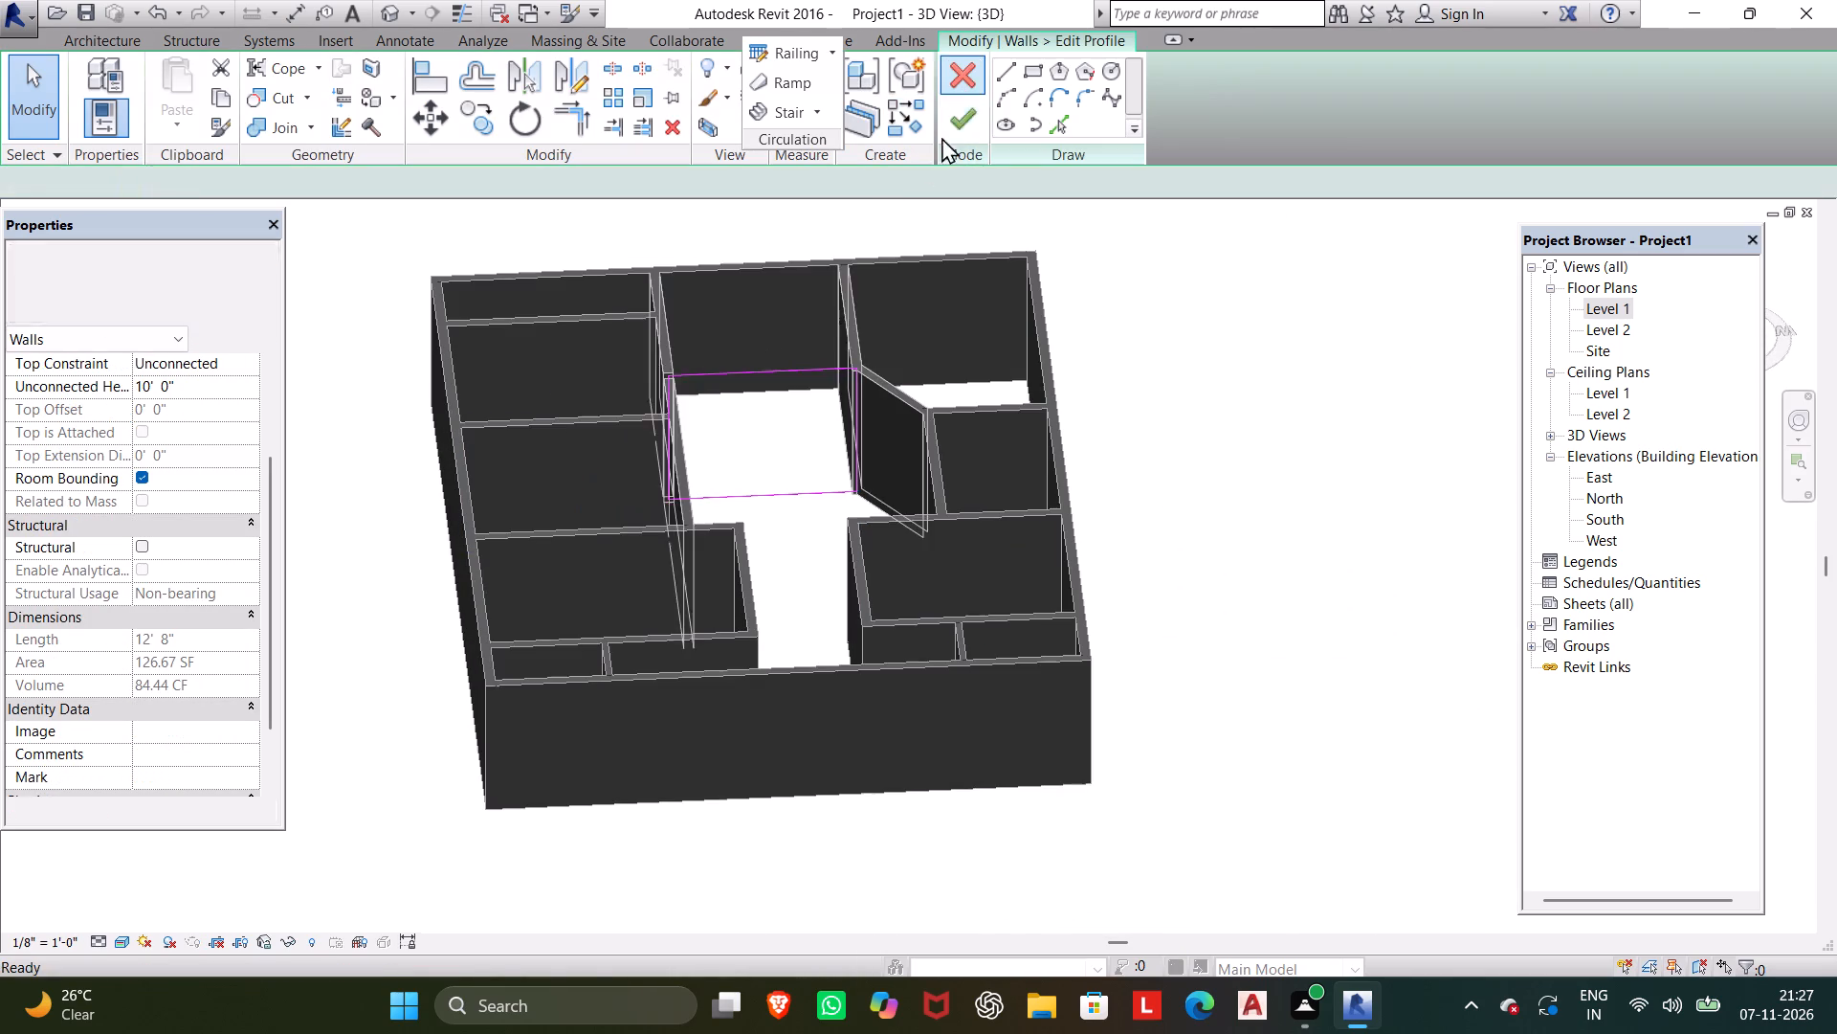
{"action": "scroll", "coordinate": [751, 371], "scroll_direction": "up", "scroll_amount": 4}
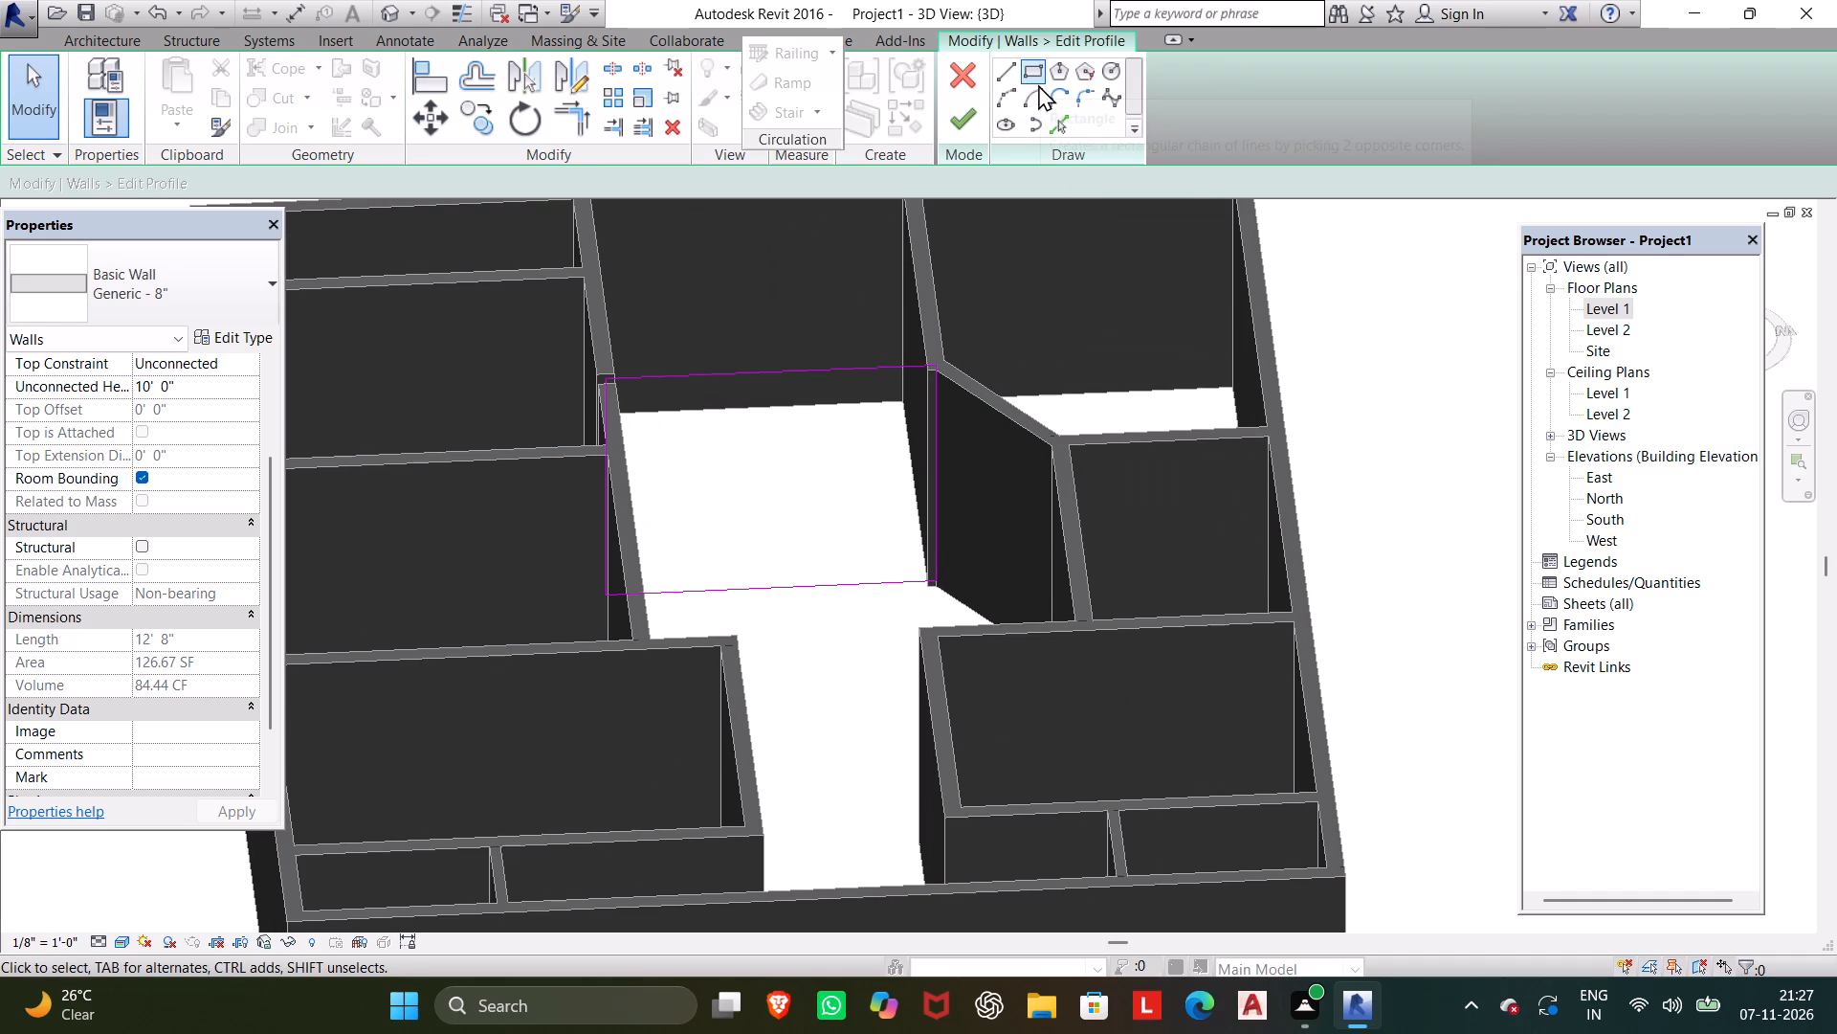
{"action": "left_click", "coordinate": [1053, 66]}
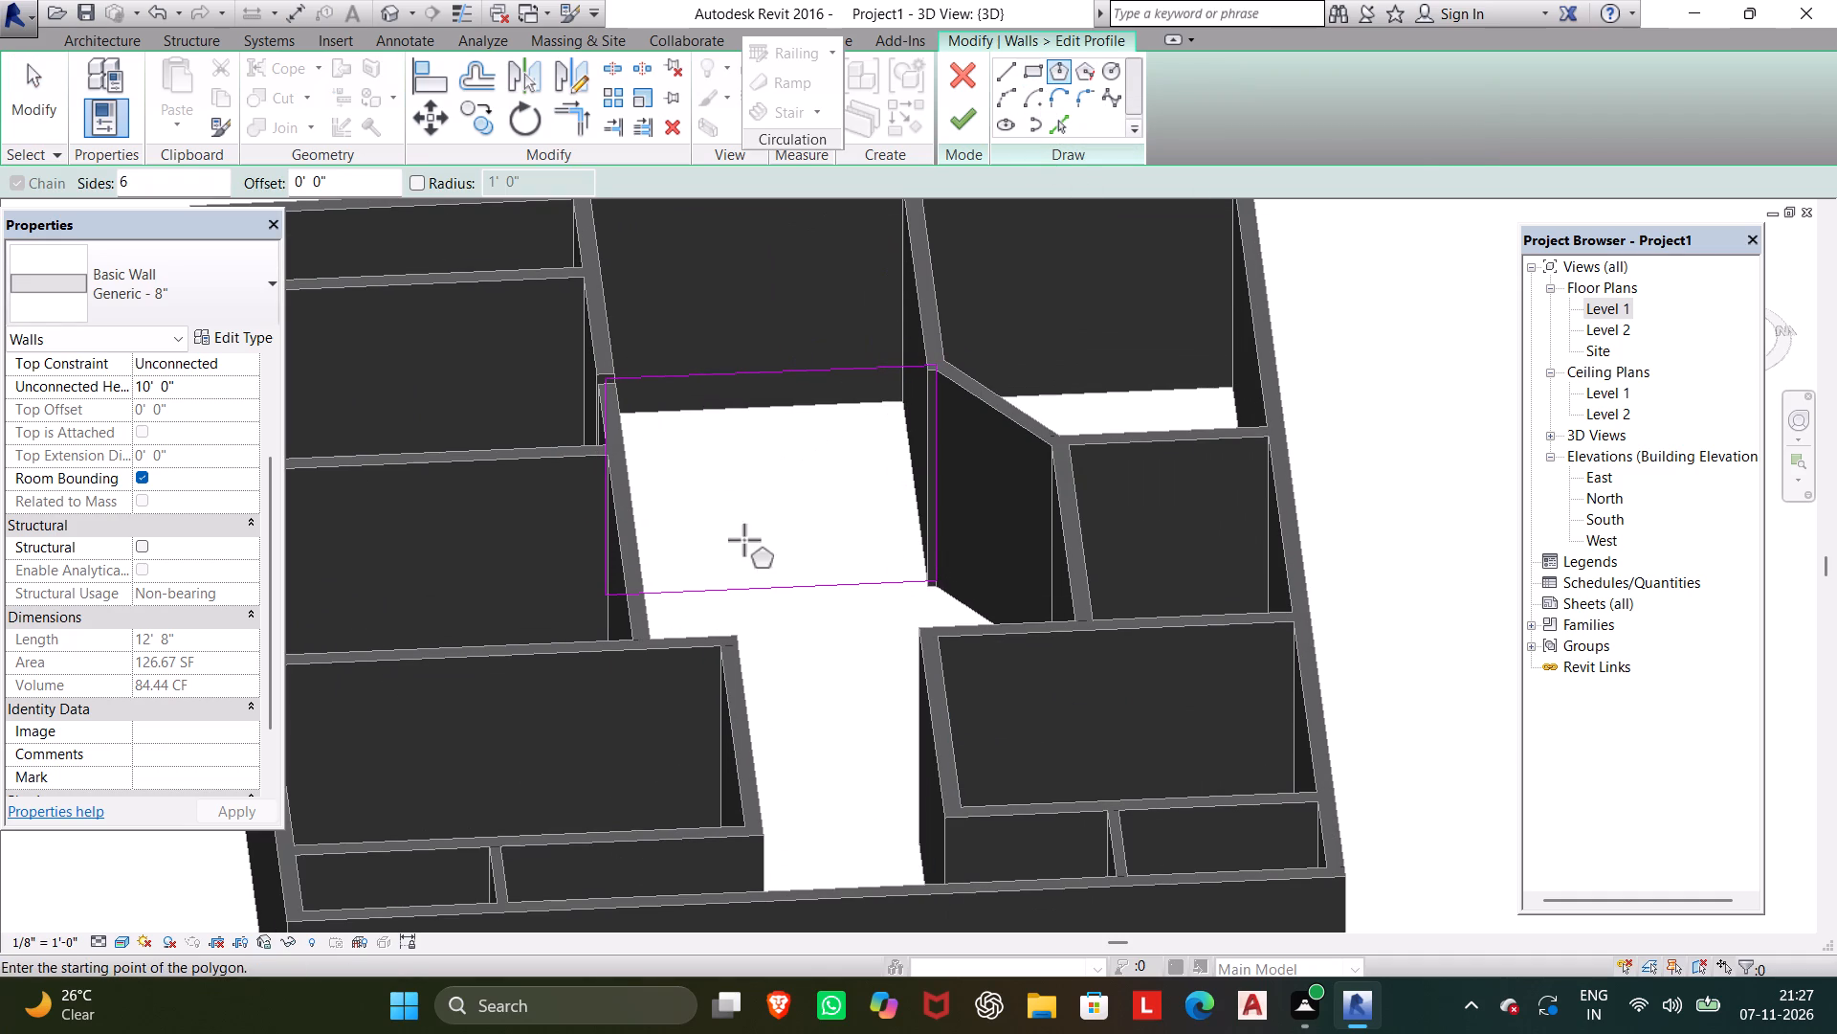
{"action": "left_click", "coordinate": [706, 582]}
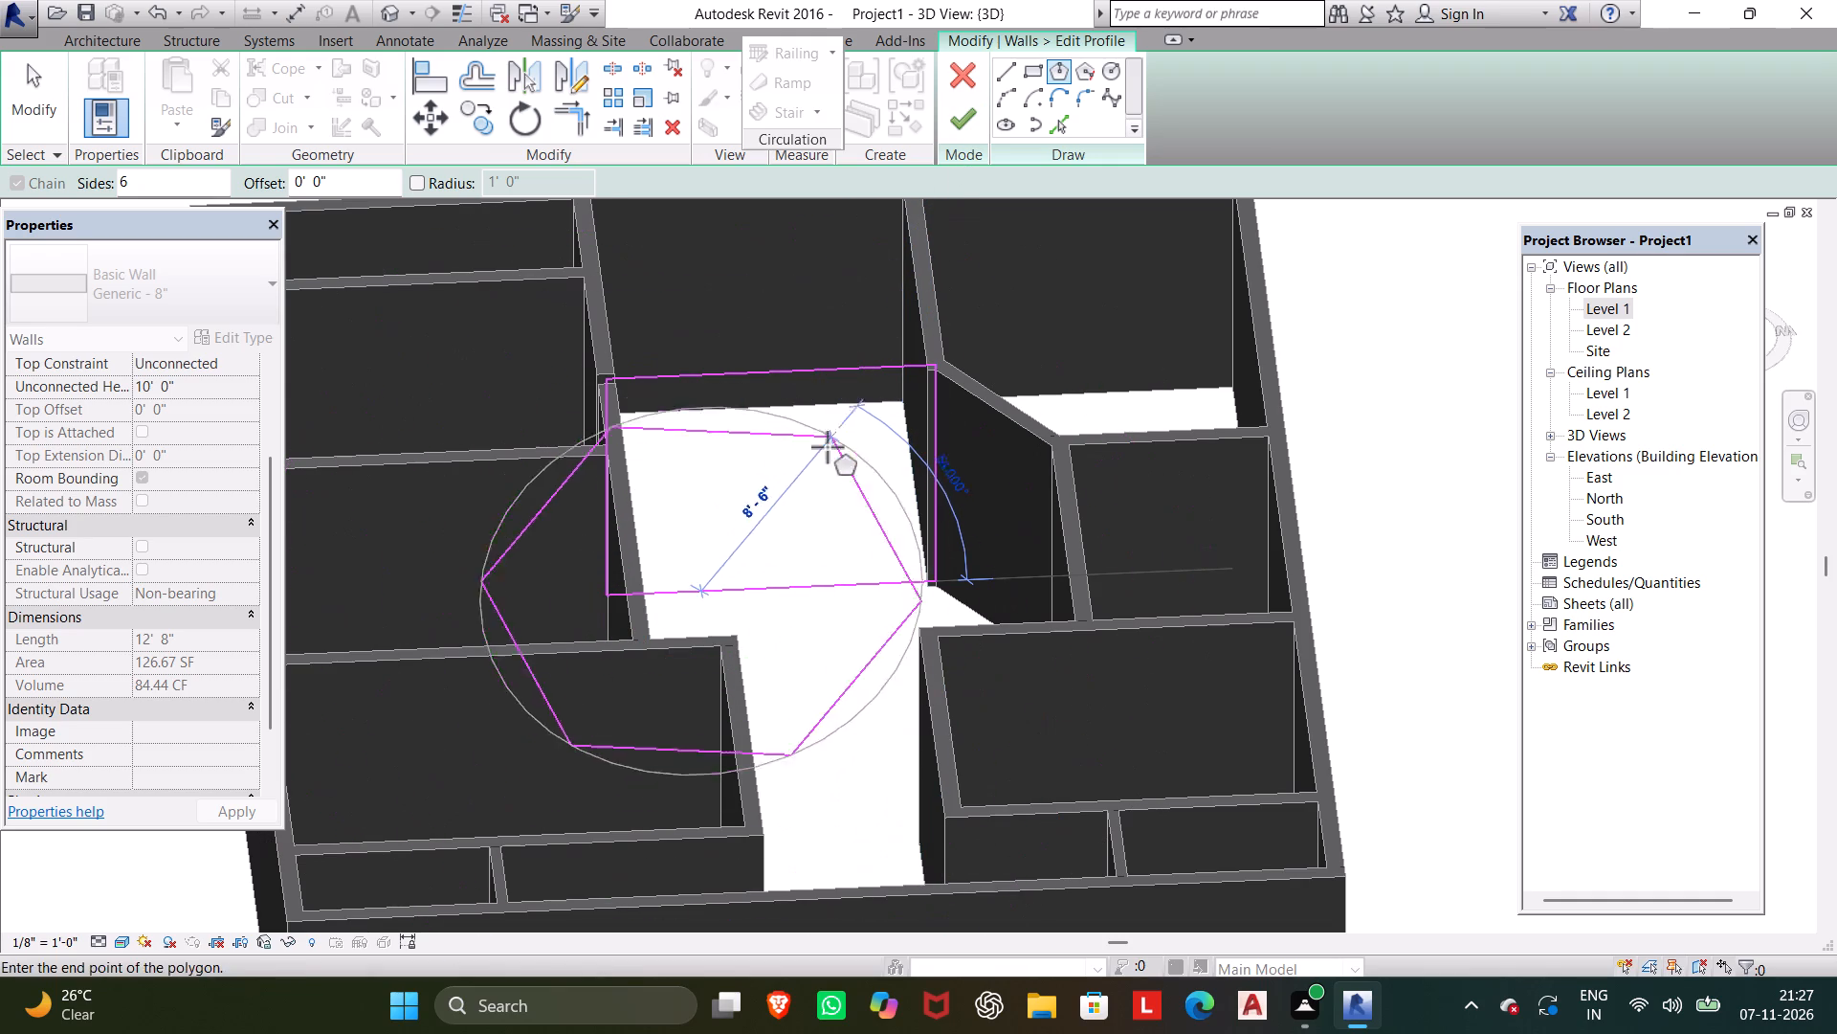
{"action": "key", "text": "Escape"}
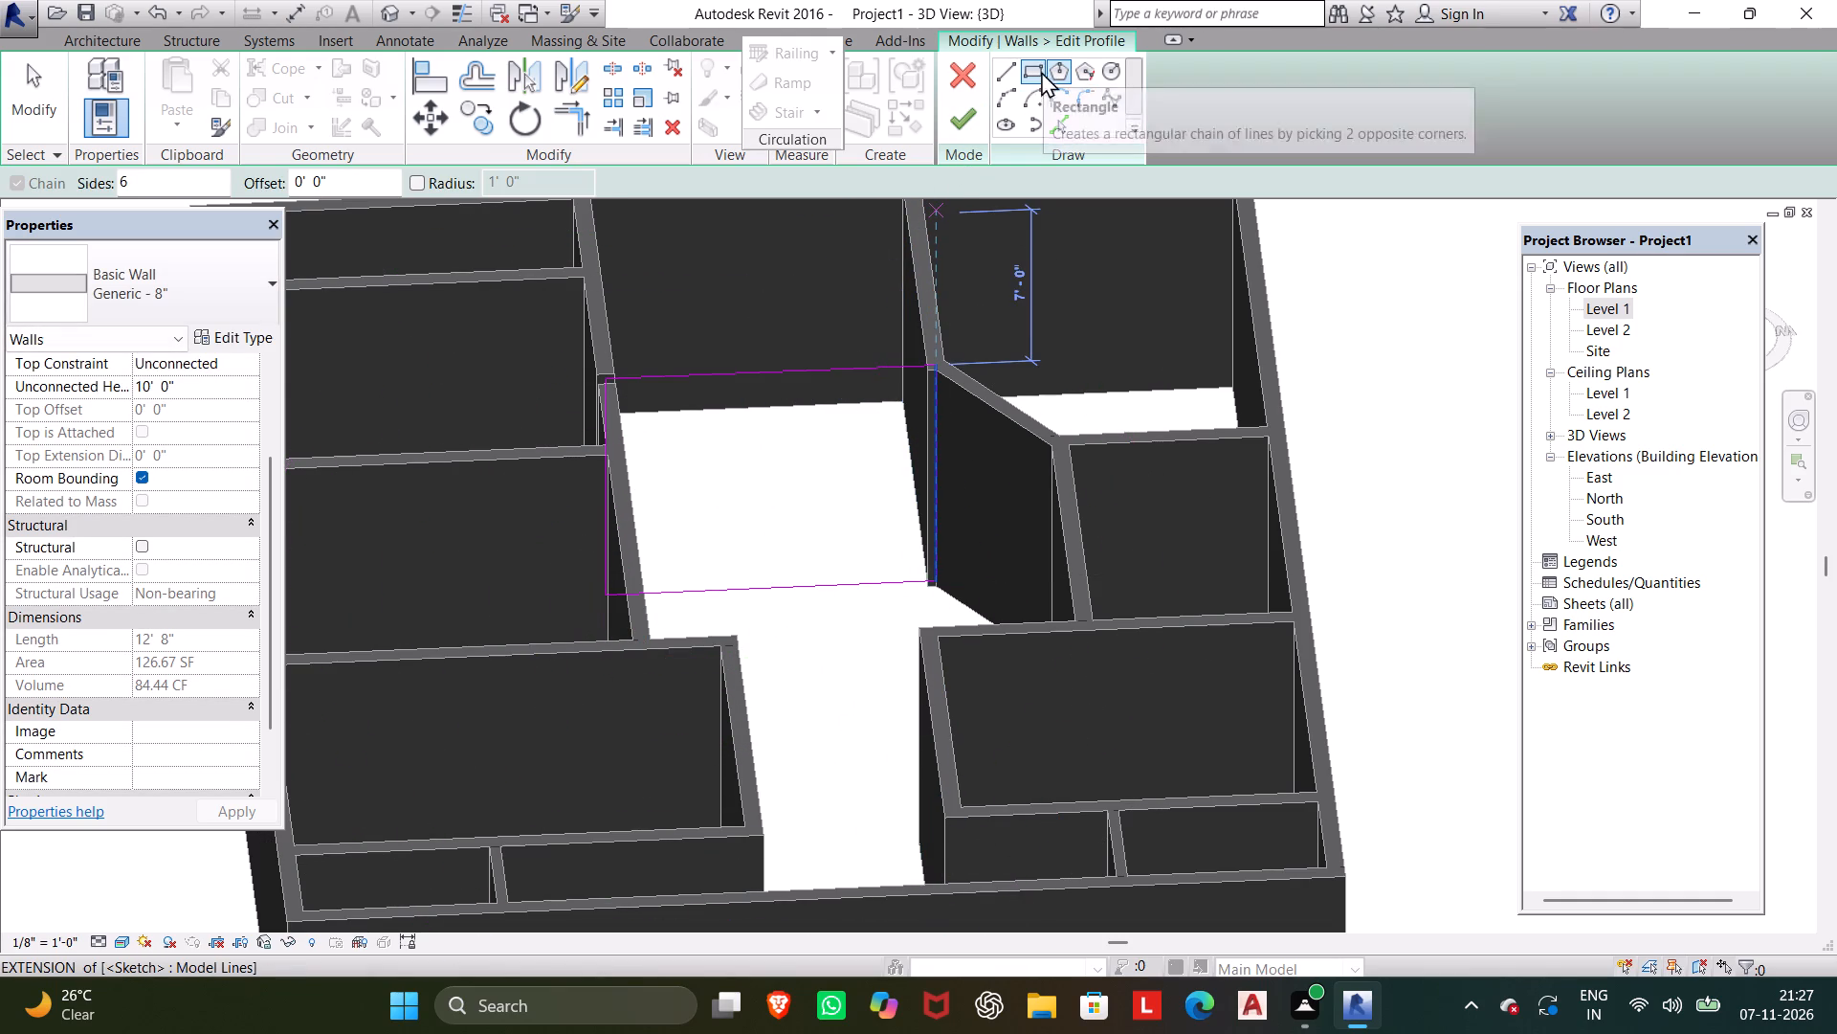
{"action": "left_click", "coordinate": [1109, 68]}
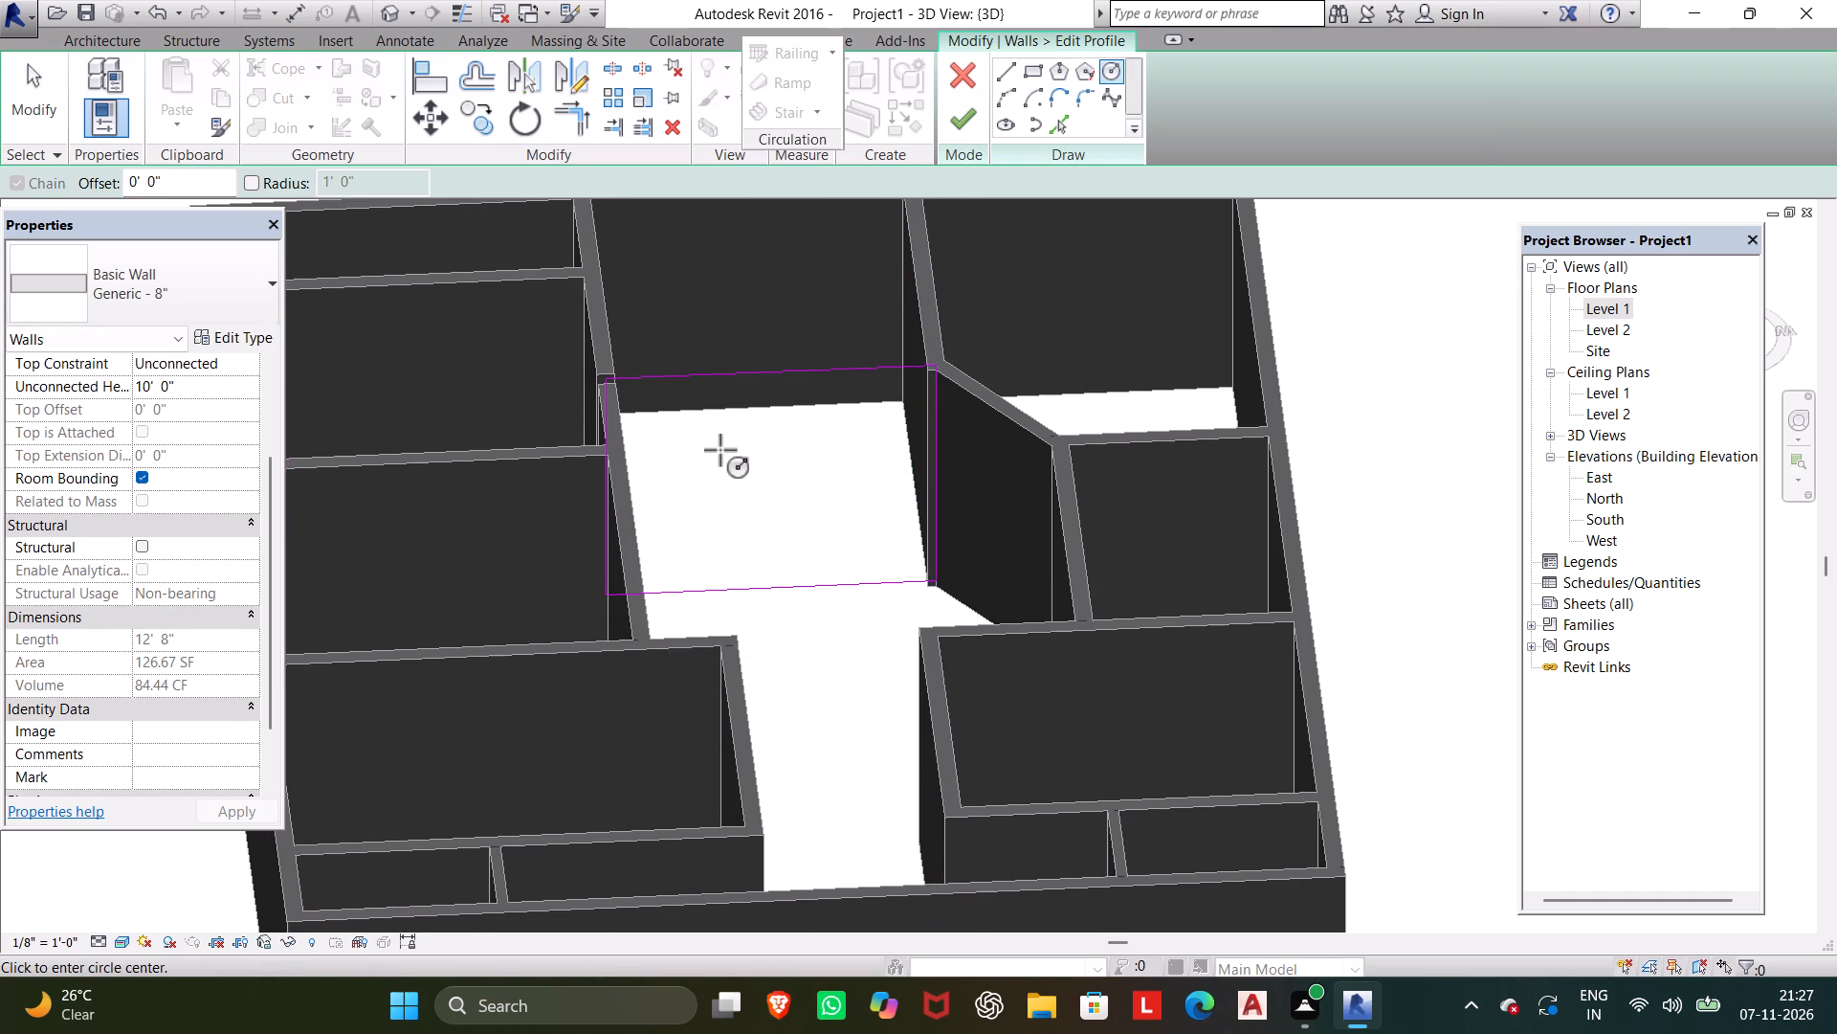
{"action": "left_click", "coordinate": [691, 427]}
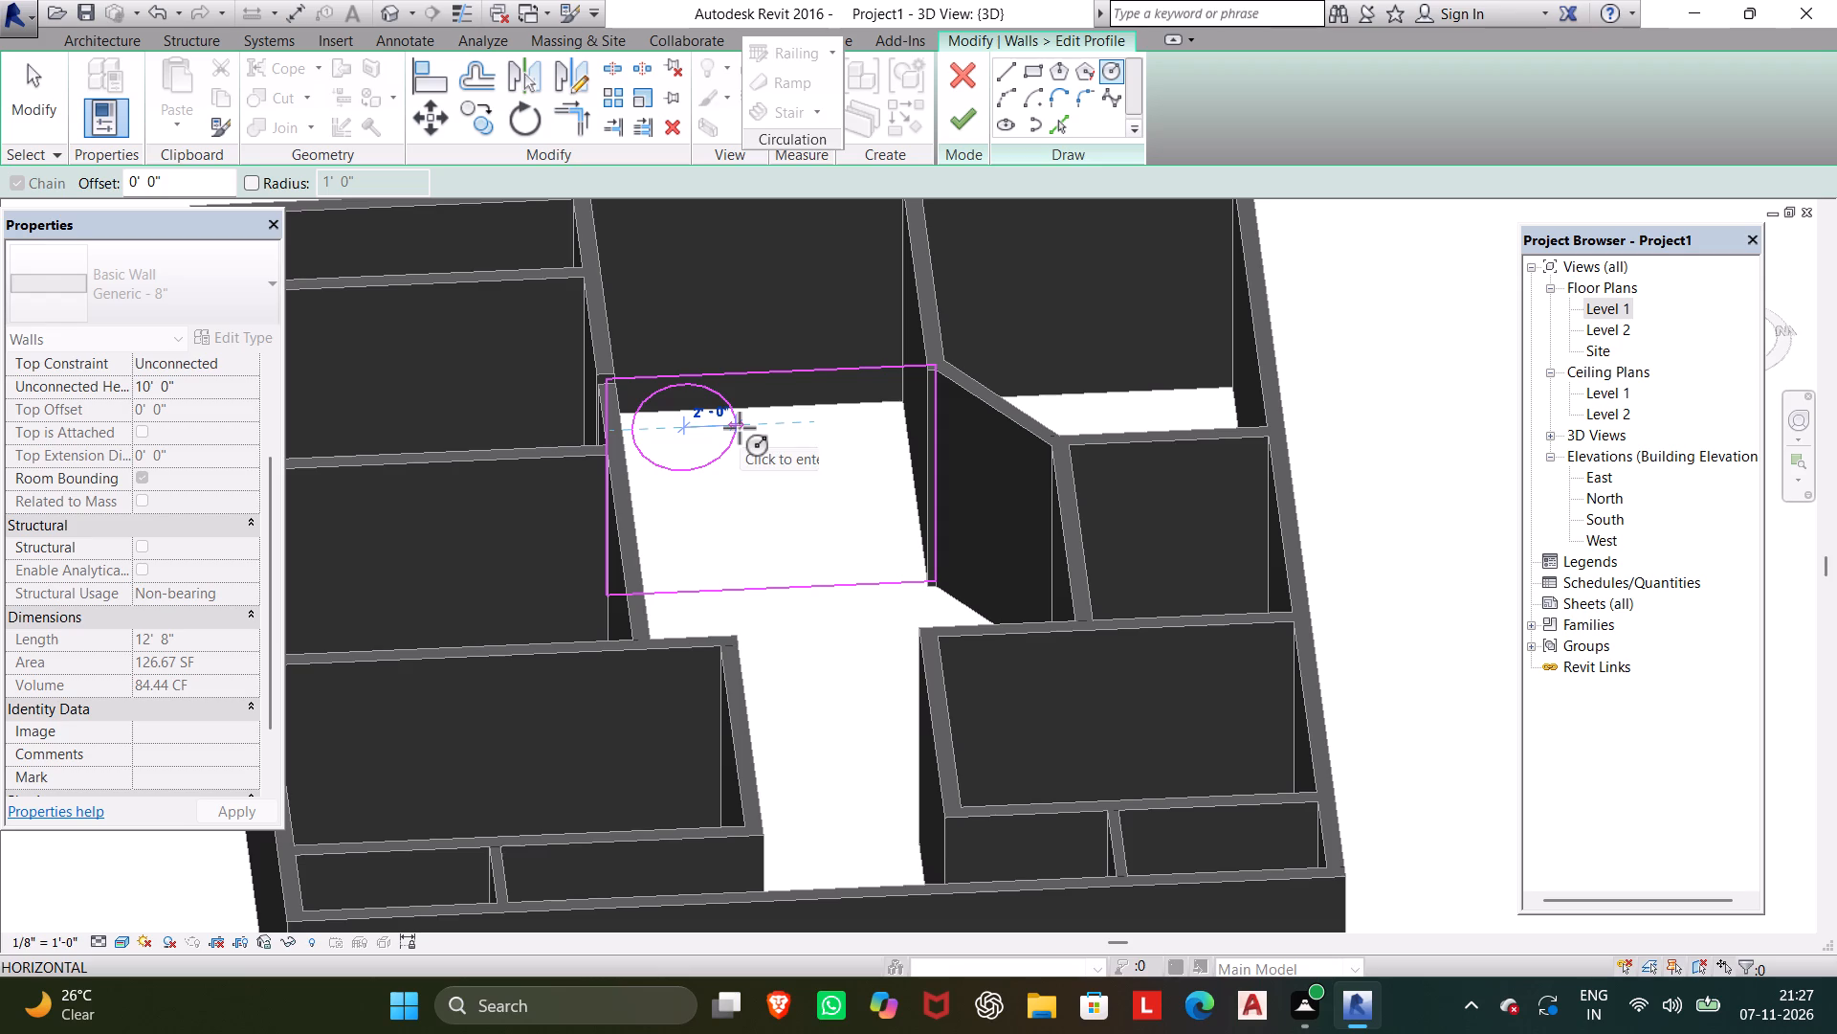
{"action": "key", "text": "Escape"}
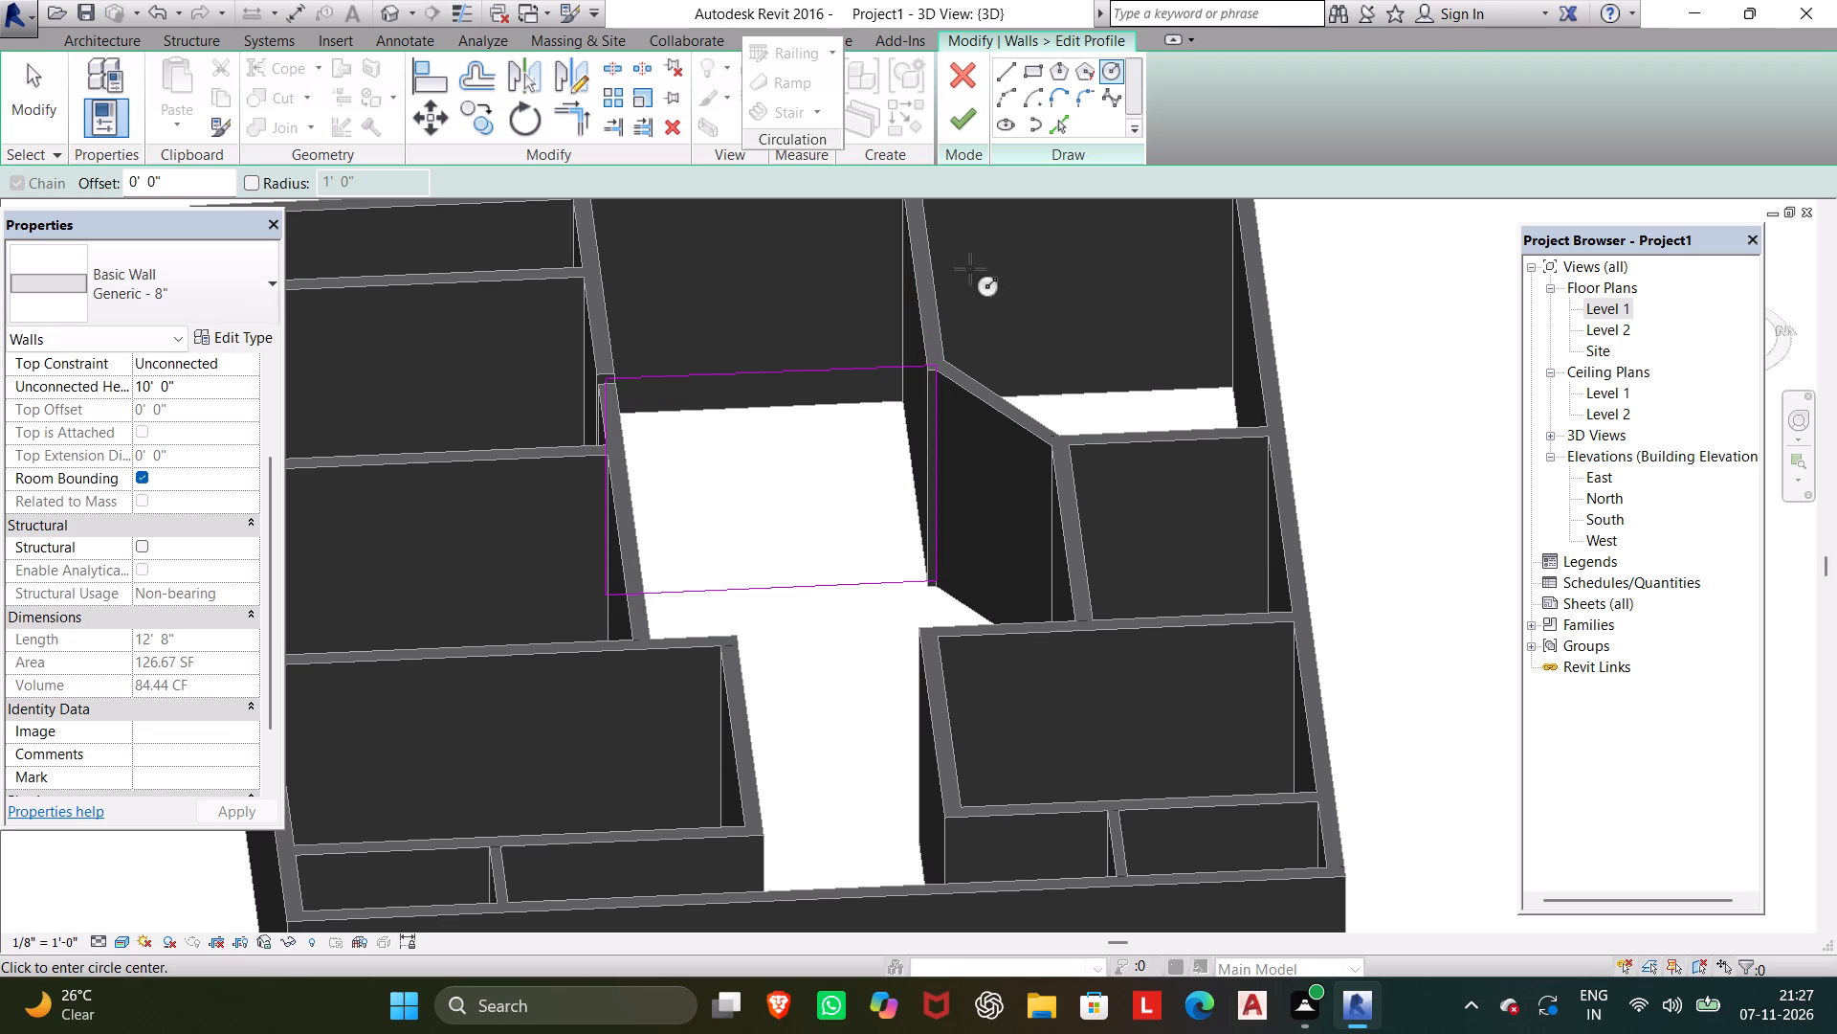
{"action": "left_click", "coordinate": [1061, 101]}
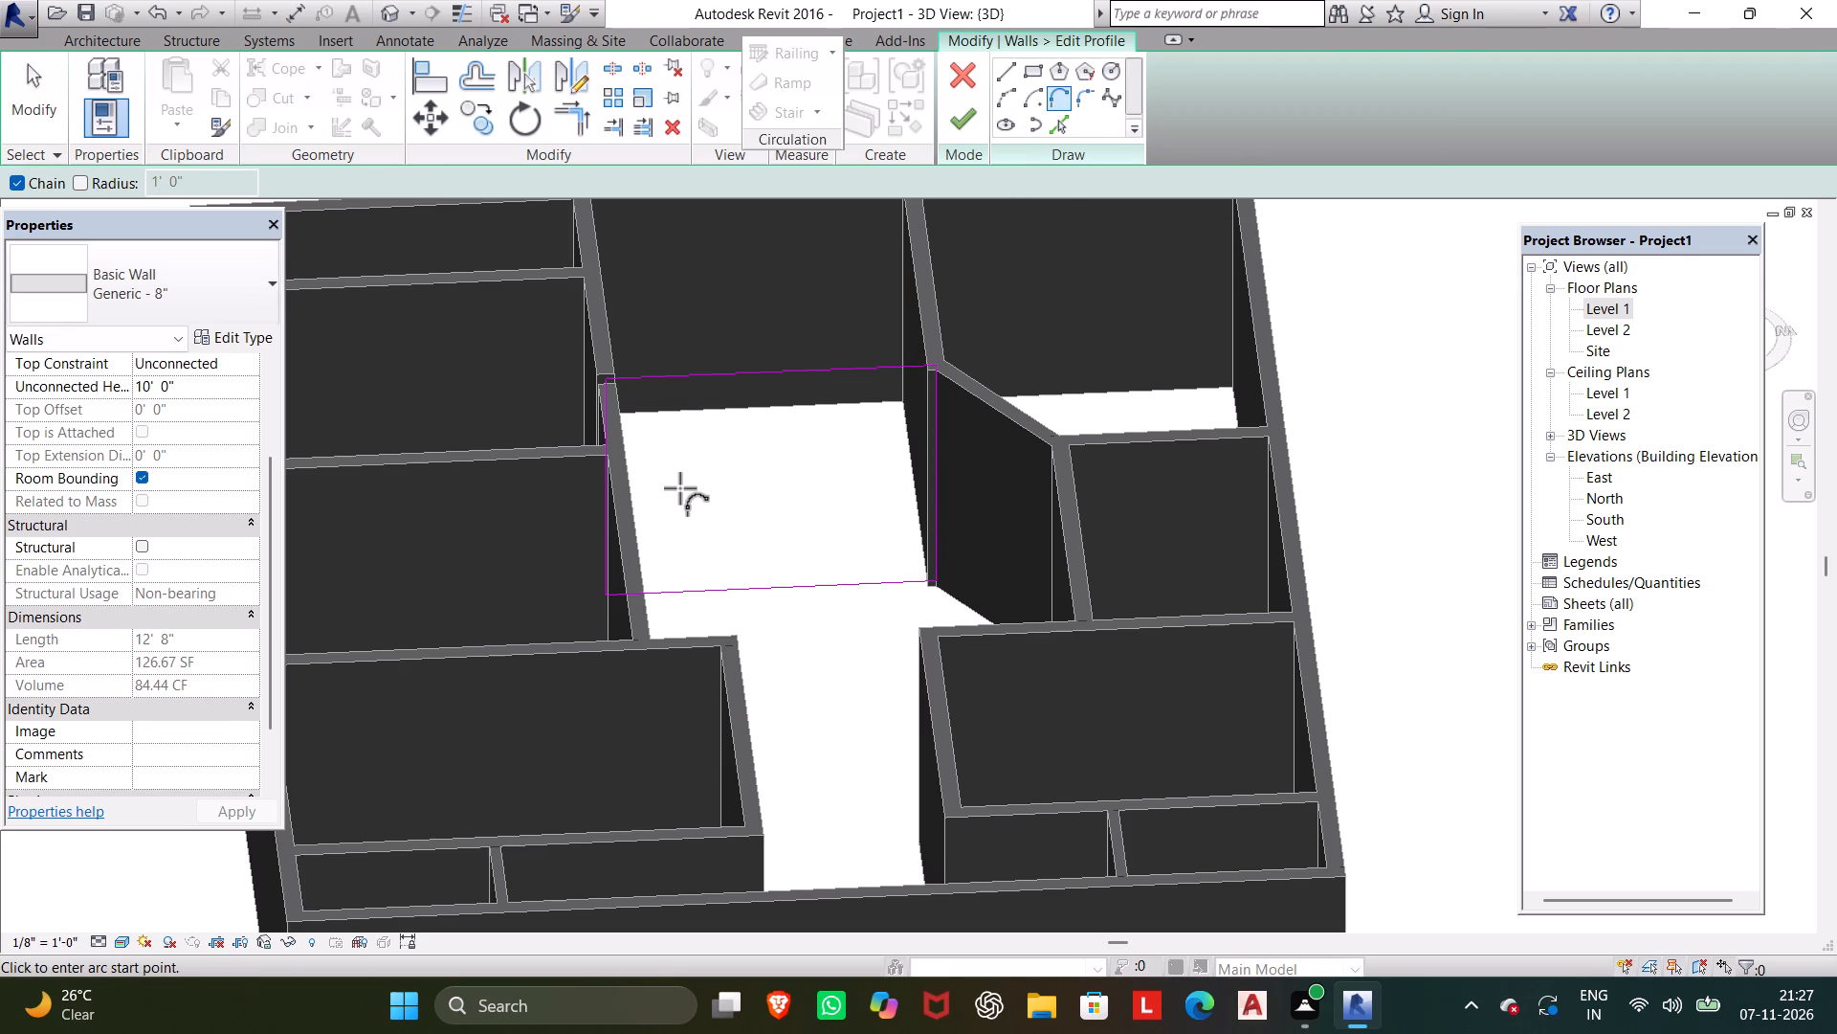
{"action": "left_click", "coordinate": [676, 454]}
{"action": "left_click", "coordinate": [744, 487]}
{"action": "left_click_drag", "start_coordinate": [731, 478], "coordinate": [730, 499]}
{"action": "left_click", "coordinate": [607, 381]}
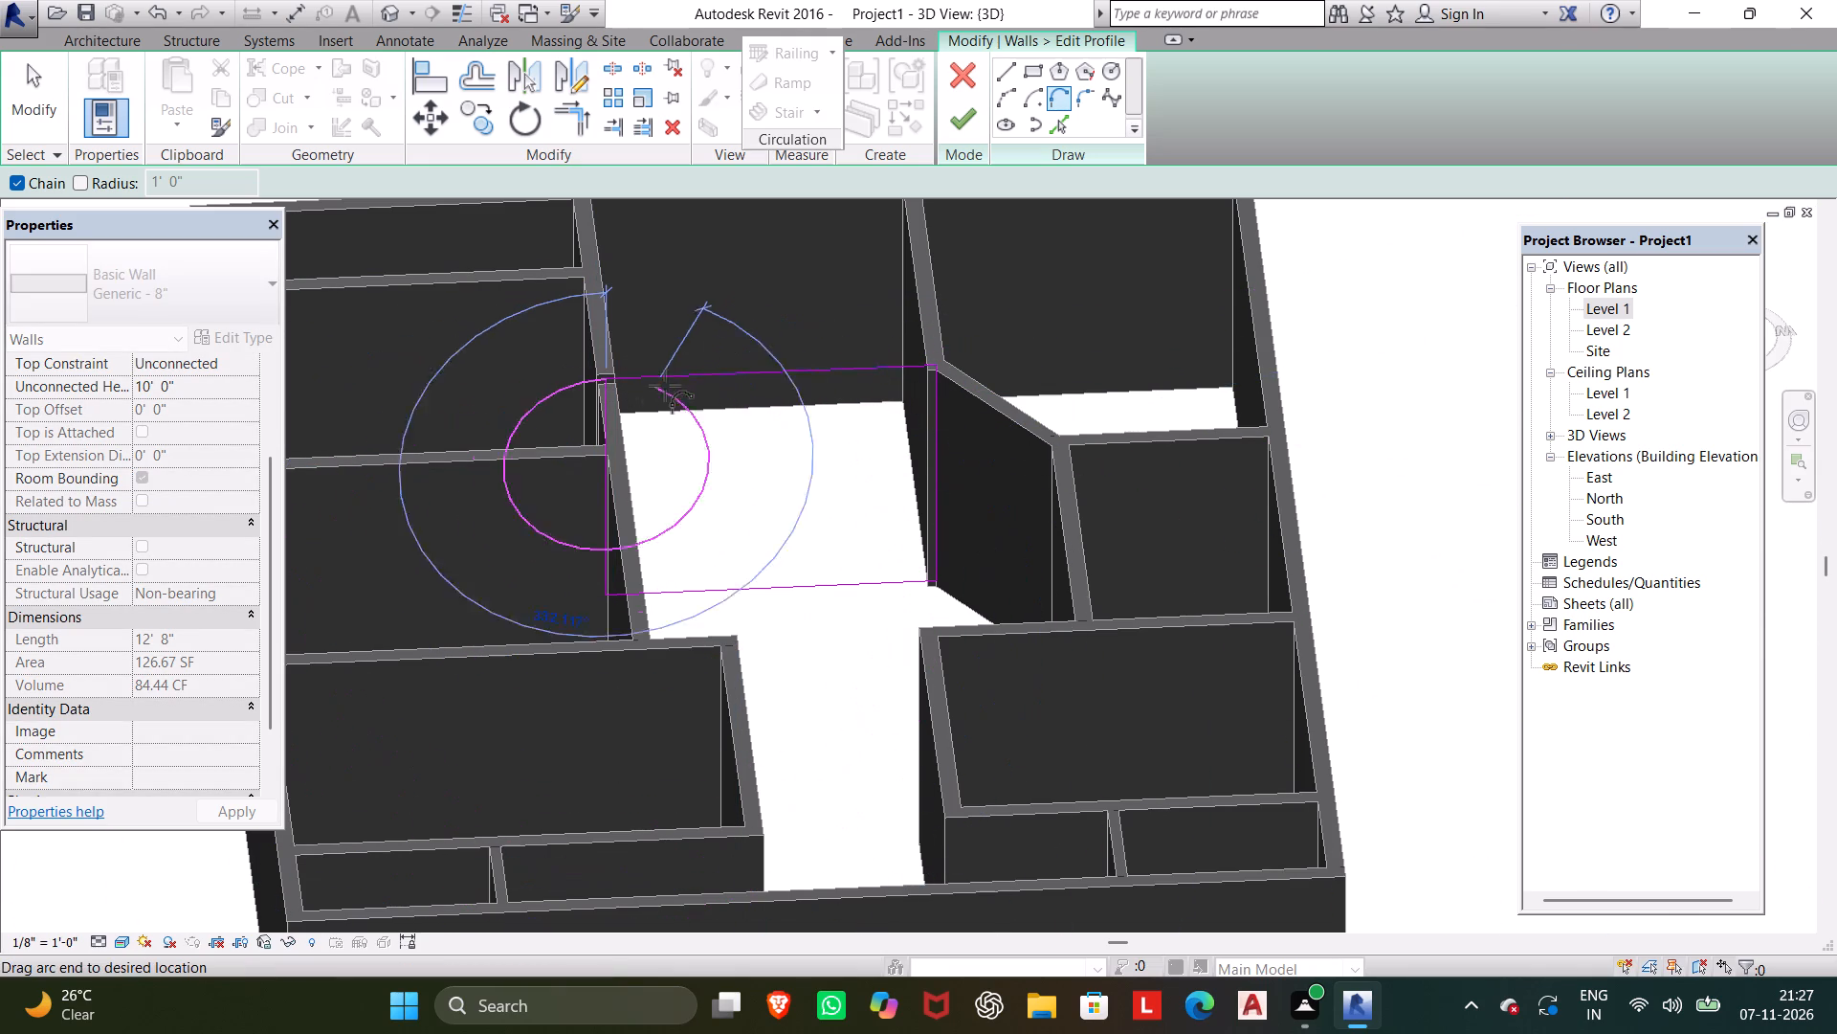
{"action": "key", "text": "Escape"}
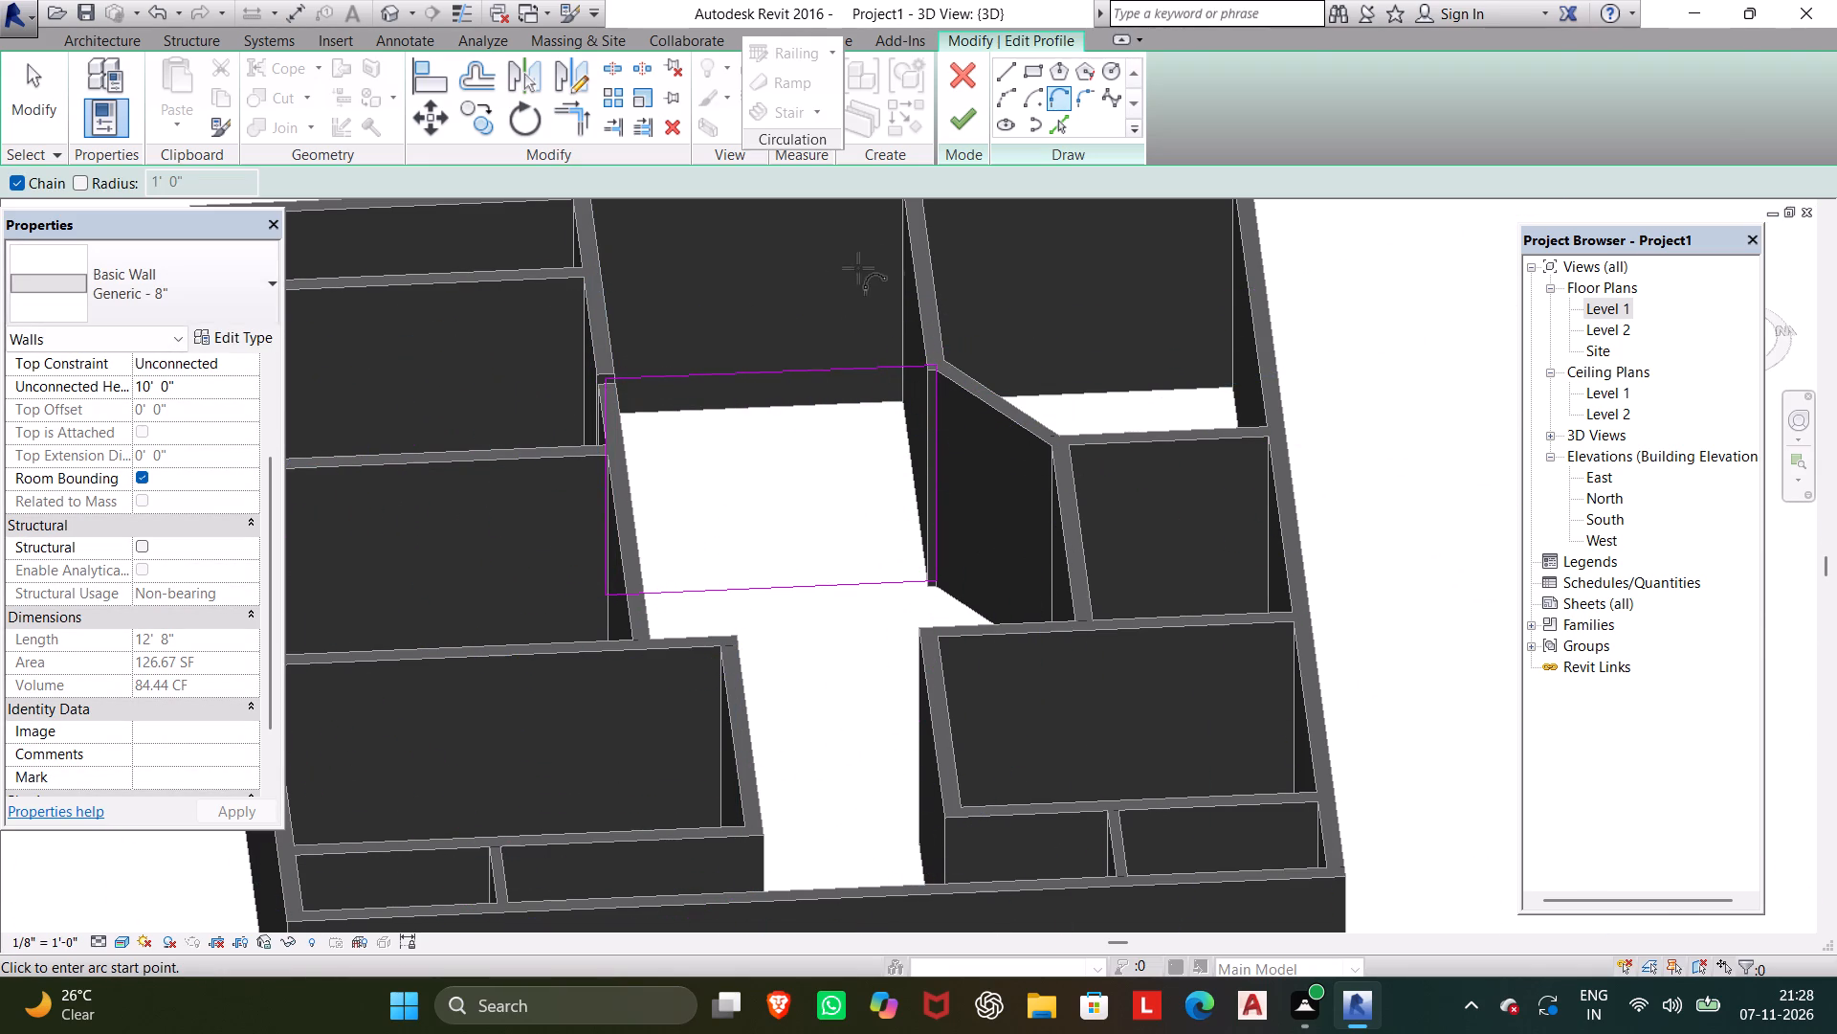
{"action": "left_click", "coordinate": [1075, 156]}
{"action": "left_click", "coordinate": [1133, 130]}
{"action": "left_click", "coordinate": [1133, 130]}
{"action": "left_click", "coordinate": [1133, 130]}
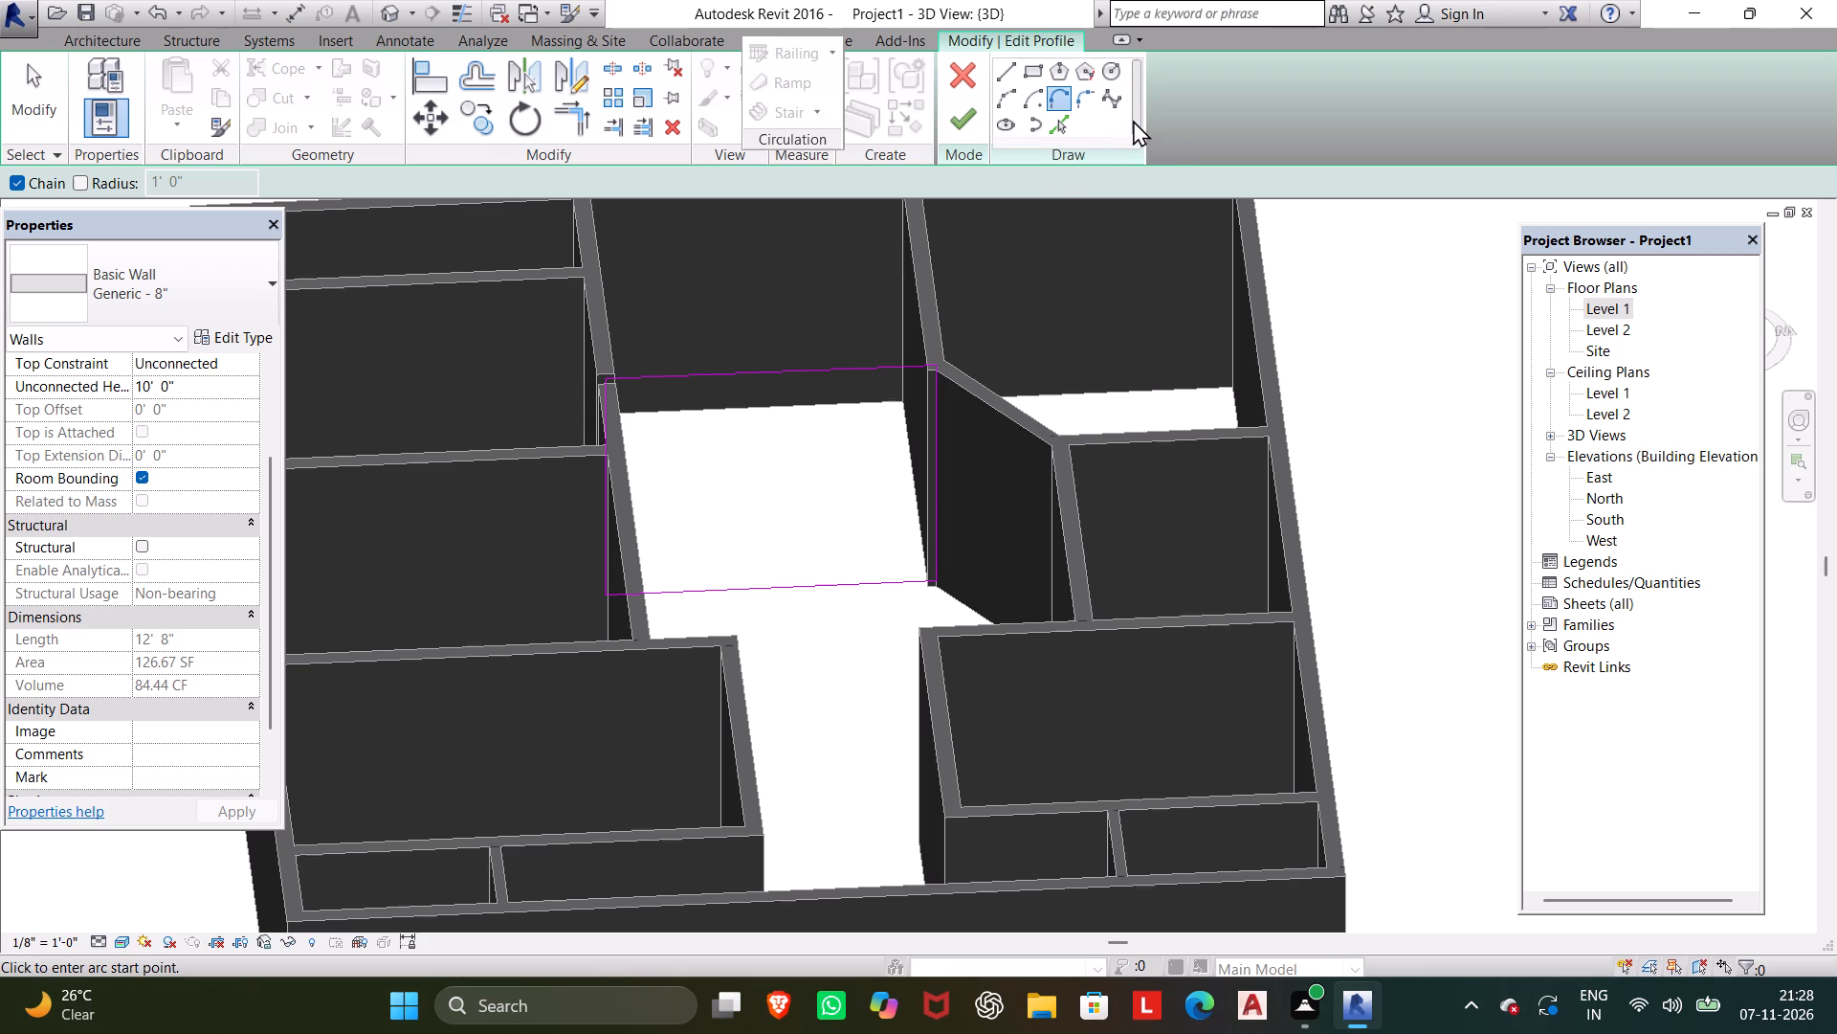
Draw an arch-shaped spline about 15' 3" long, starting and ending on the wall profile's bottom line, and dismiss the notification card.
{"action": "left_click", "coordinate": [1120, 104]}
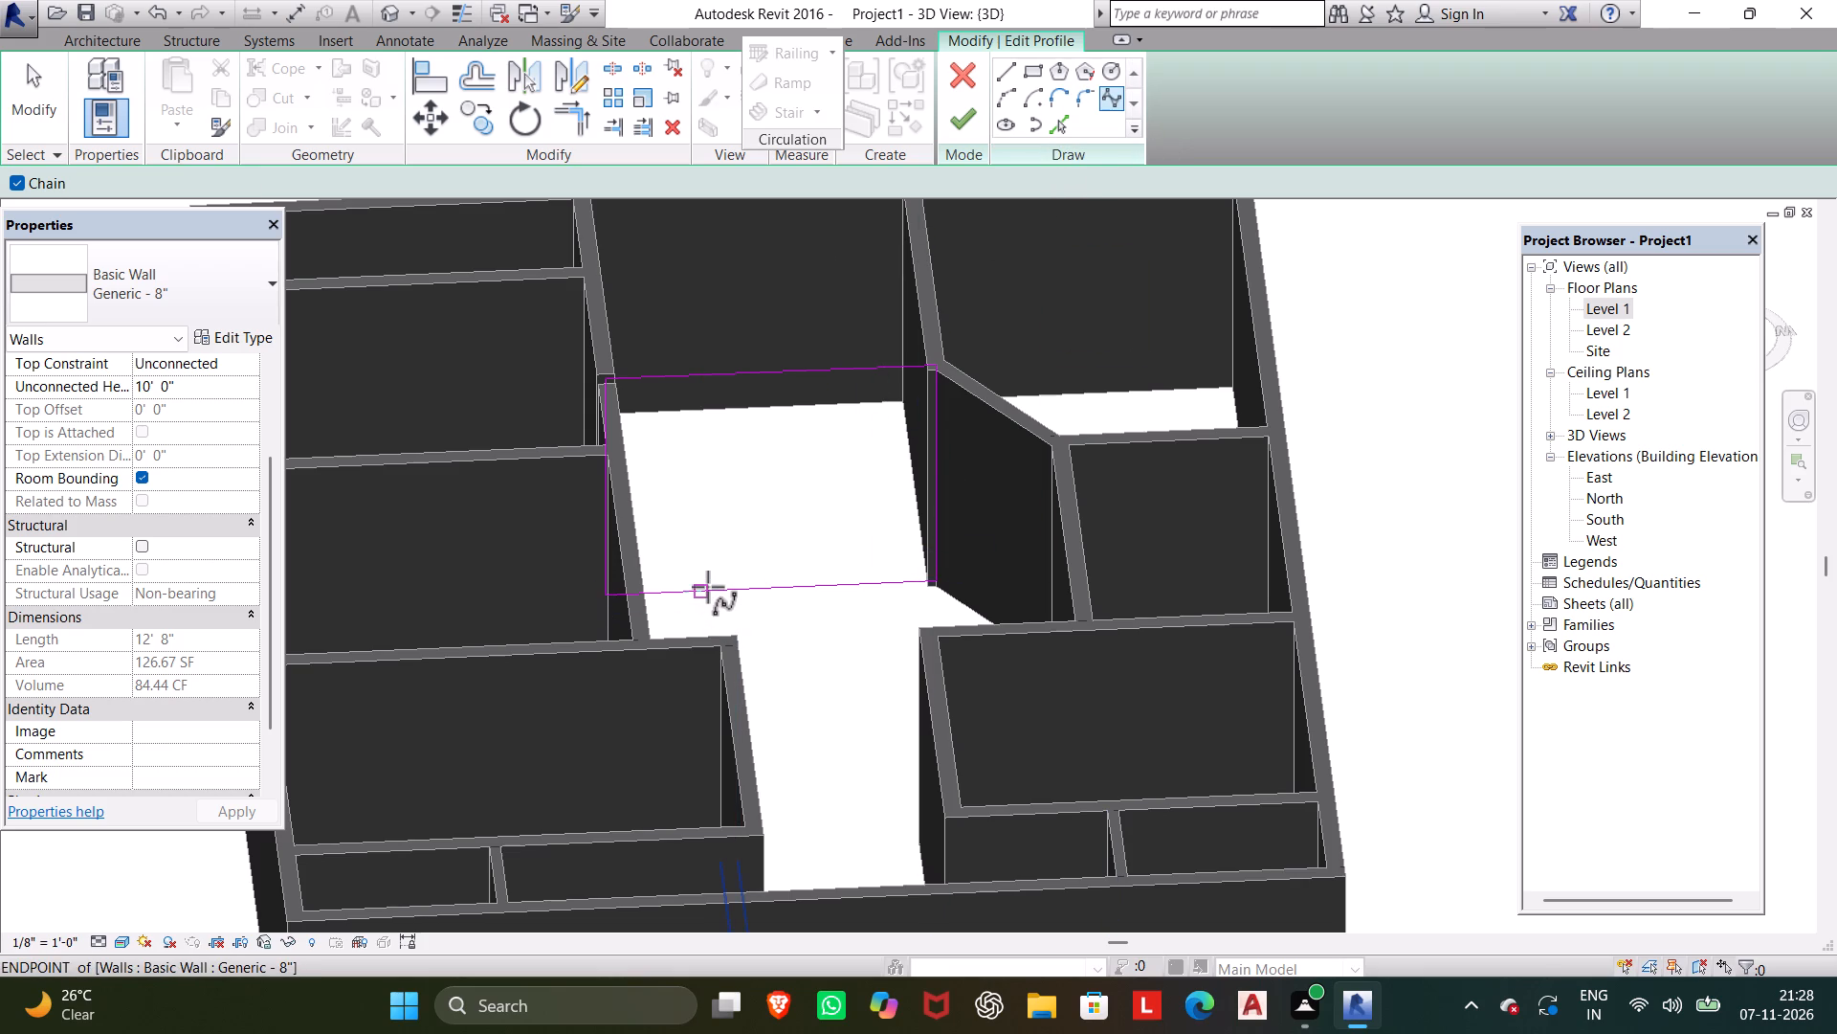
{"action": "left_click", "coordinate": [700, 587]}
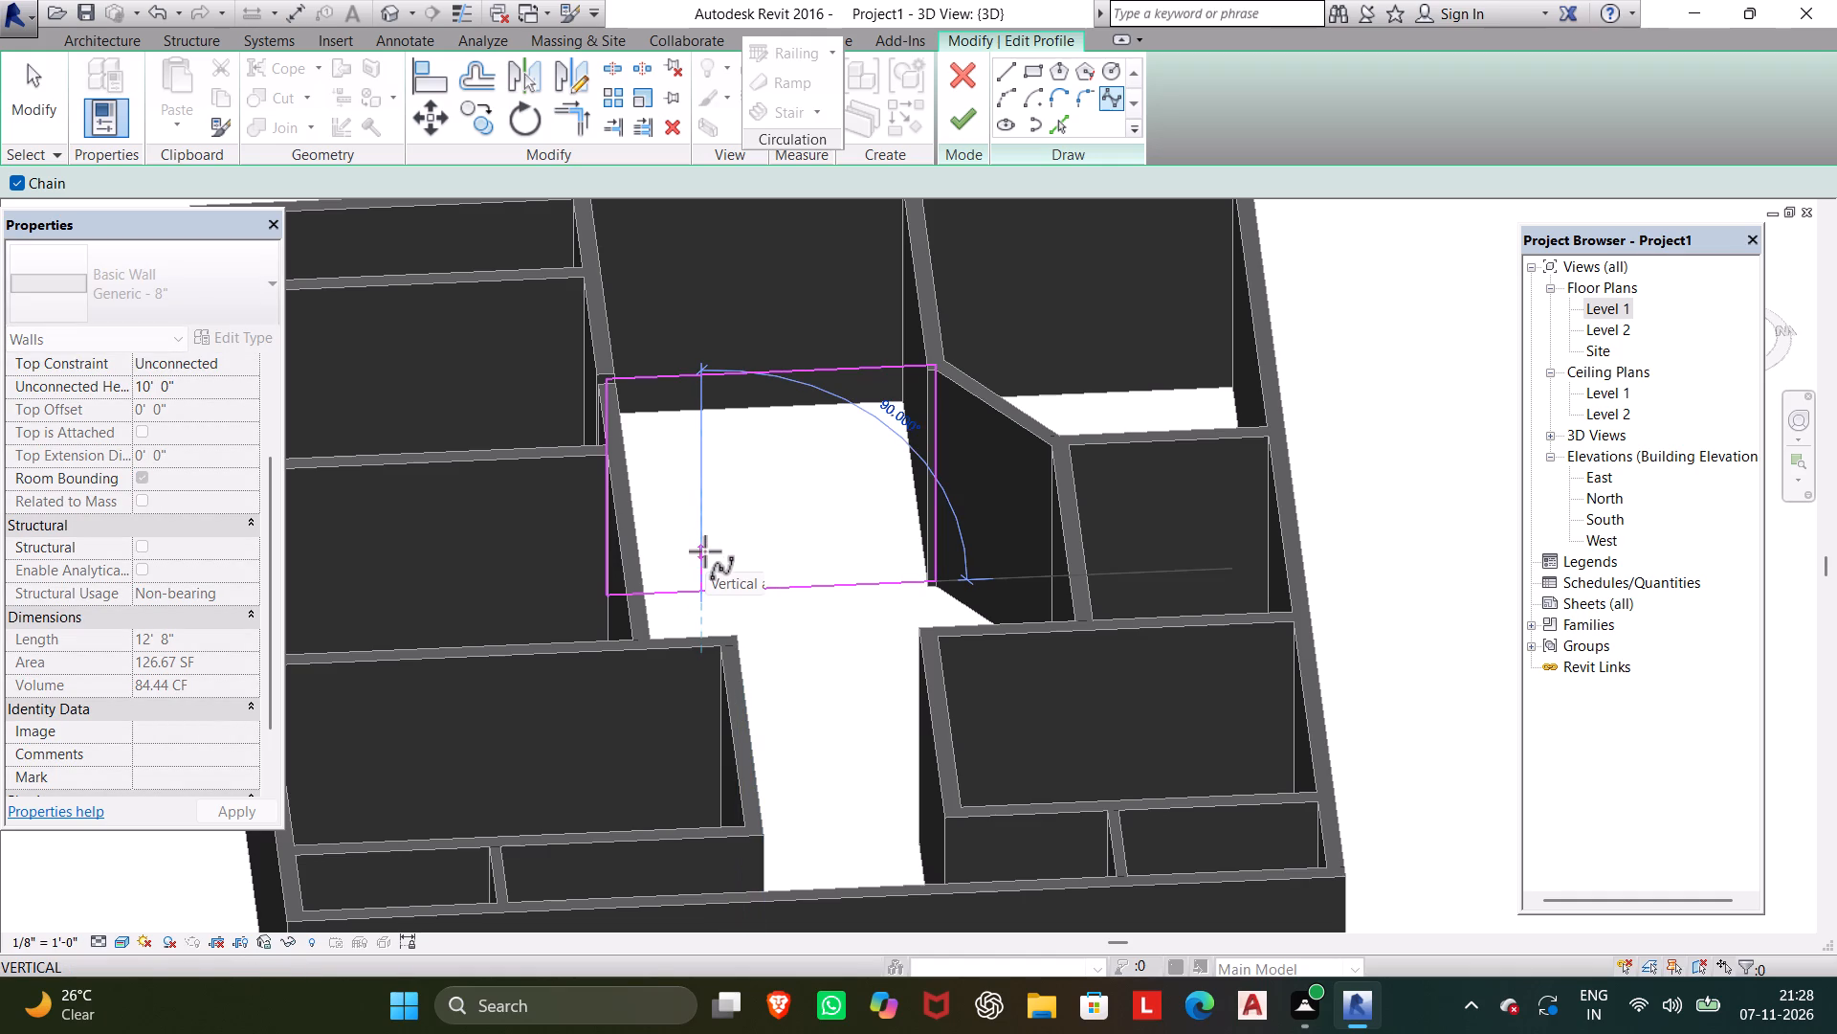
{"action": "left_click", "coordinate": [705, 562]}
{"action": "left_click", "coordinate": [703, 543]}
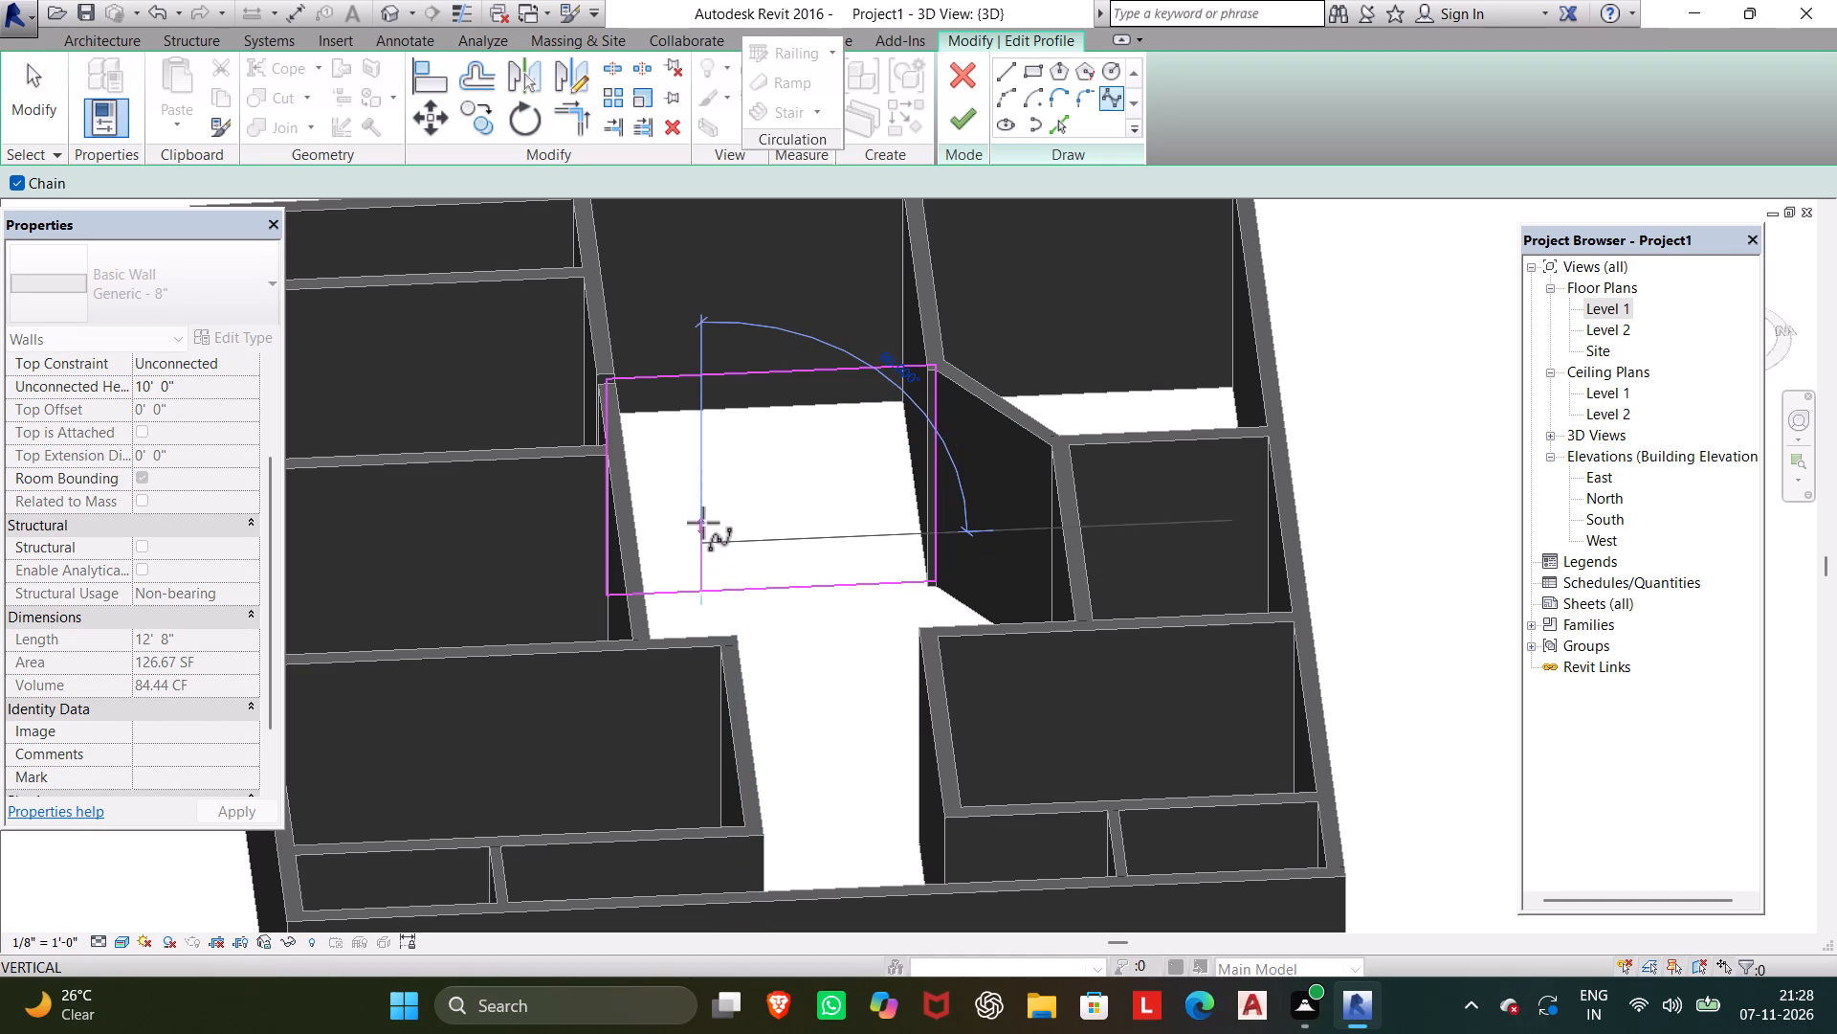
{"action": "left_click", "coordinate": [702, 516]}
{"action": "left_click", "coordinate": [702, 482]}
{"action": "left_click", "coordinate": [700, 465]}
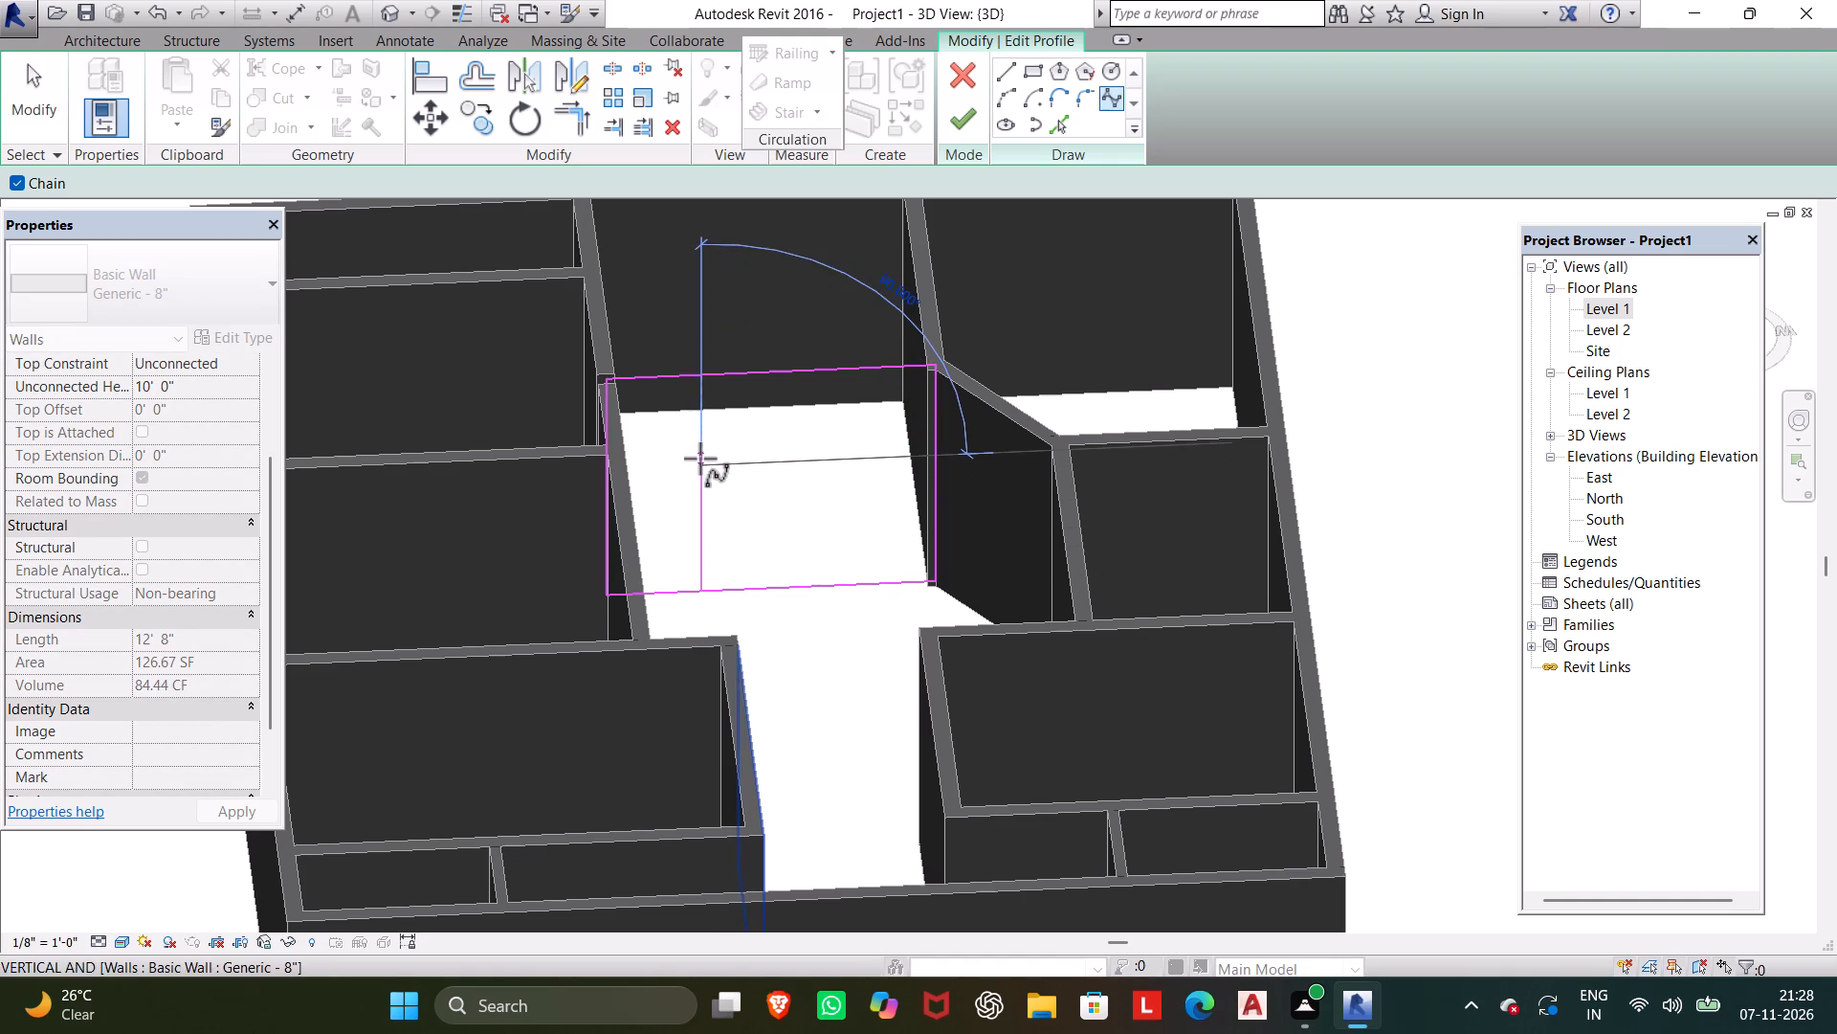
{"action": "left_click", "coordinate": [720, 452]}
{"action": "left_click", "coordinate": [749, 446]}
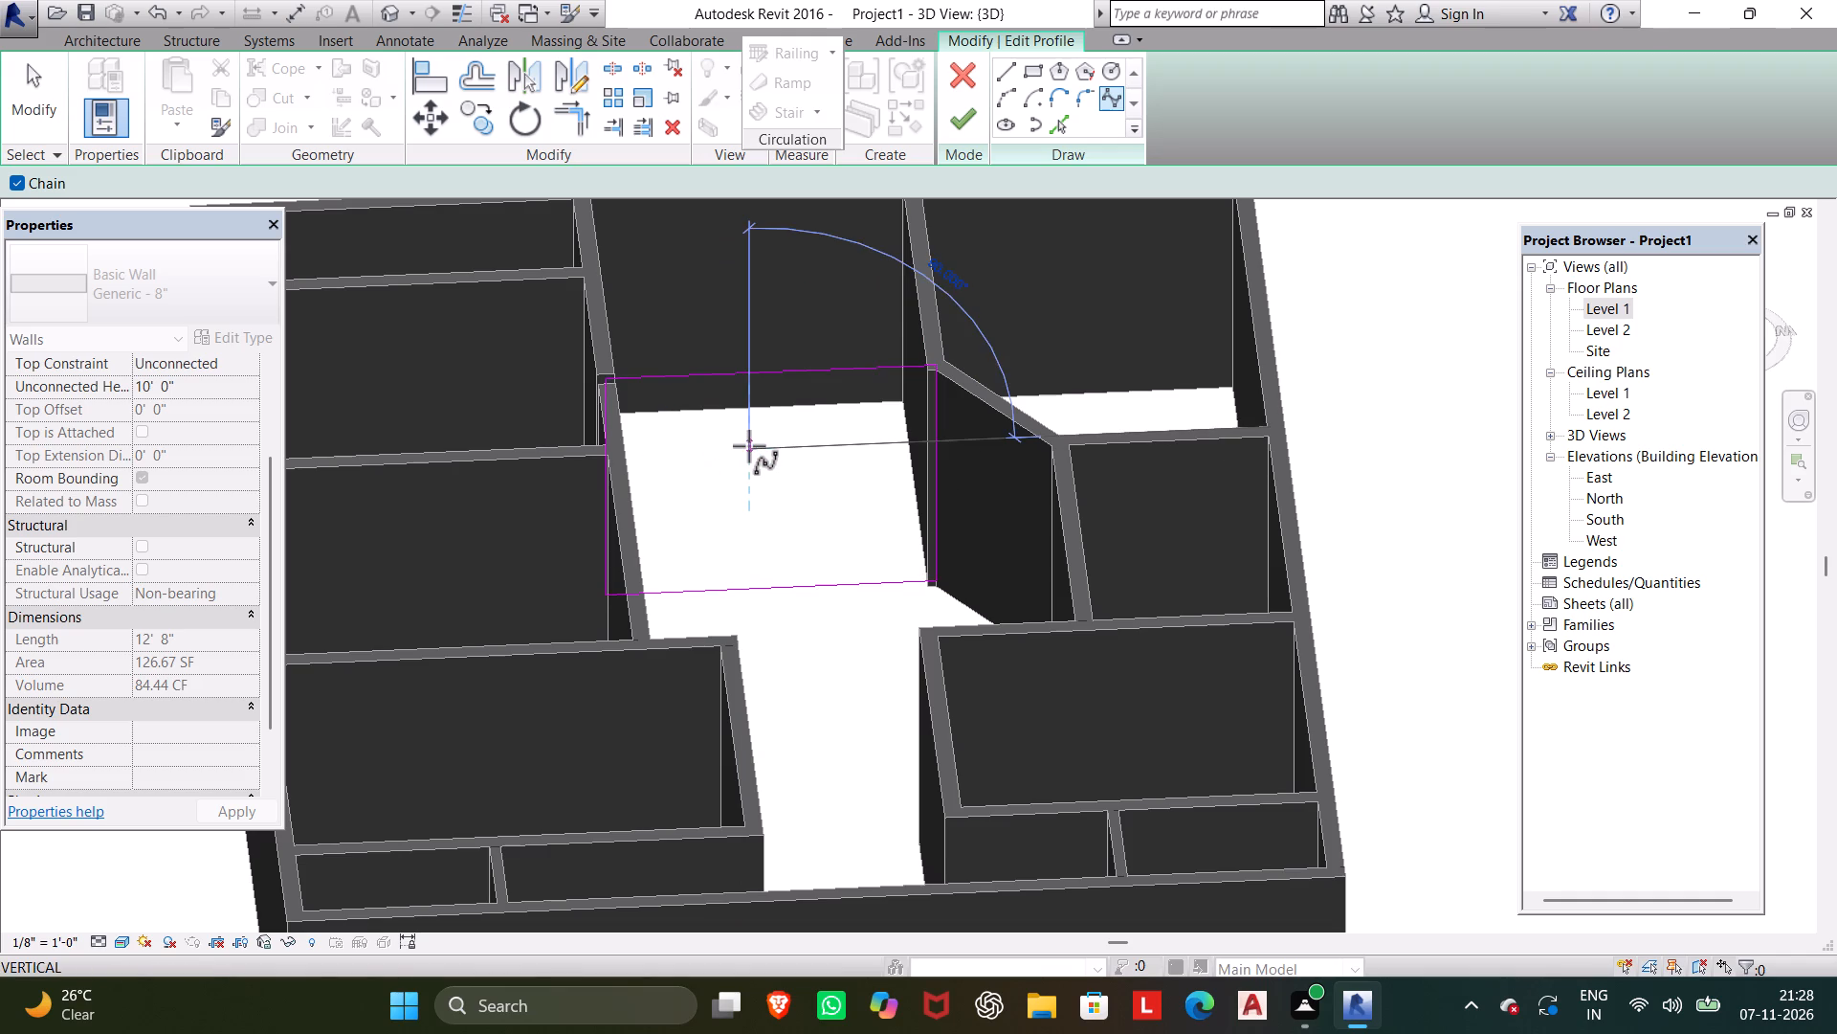
{"action": "left_click", "coordinate": [769, 452]}
{"action": "left_click", "coordinate": [786, 471]}
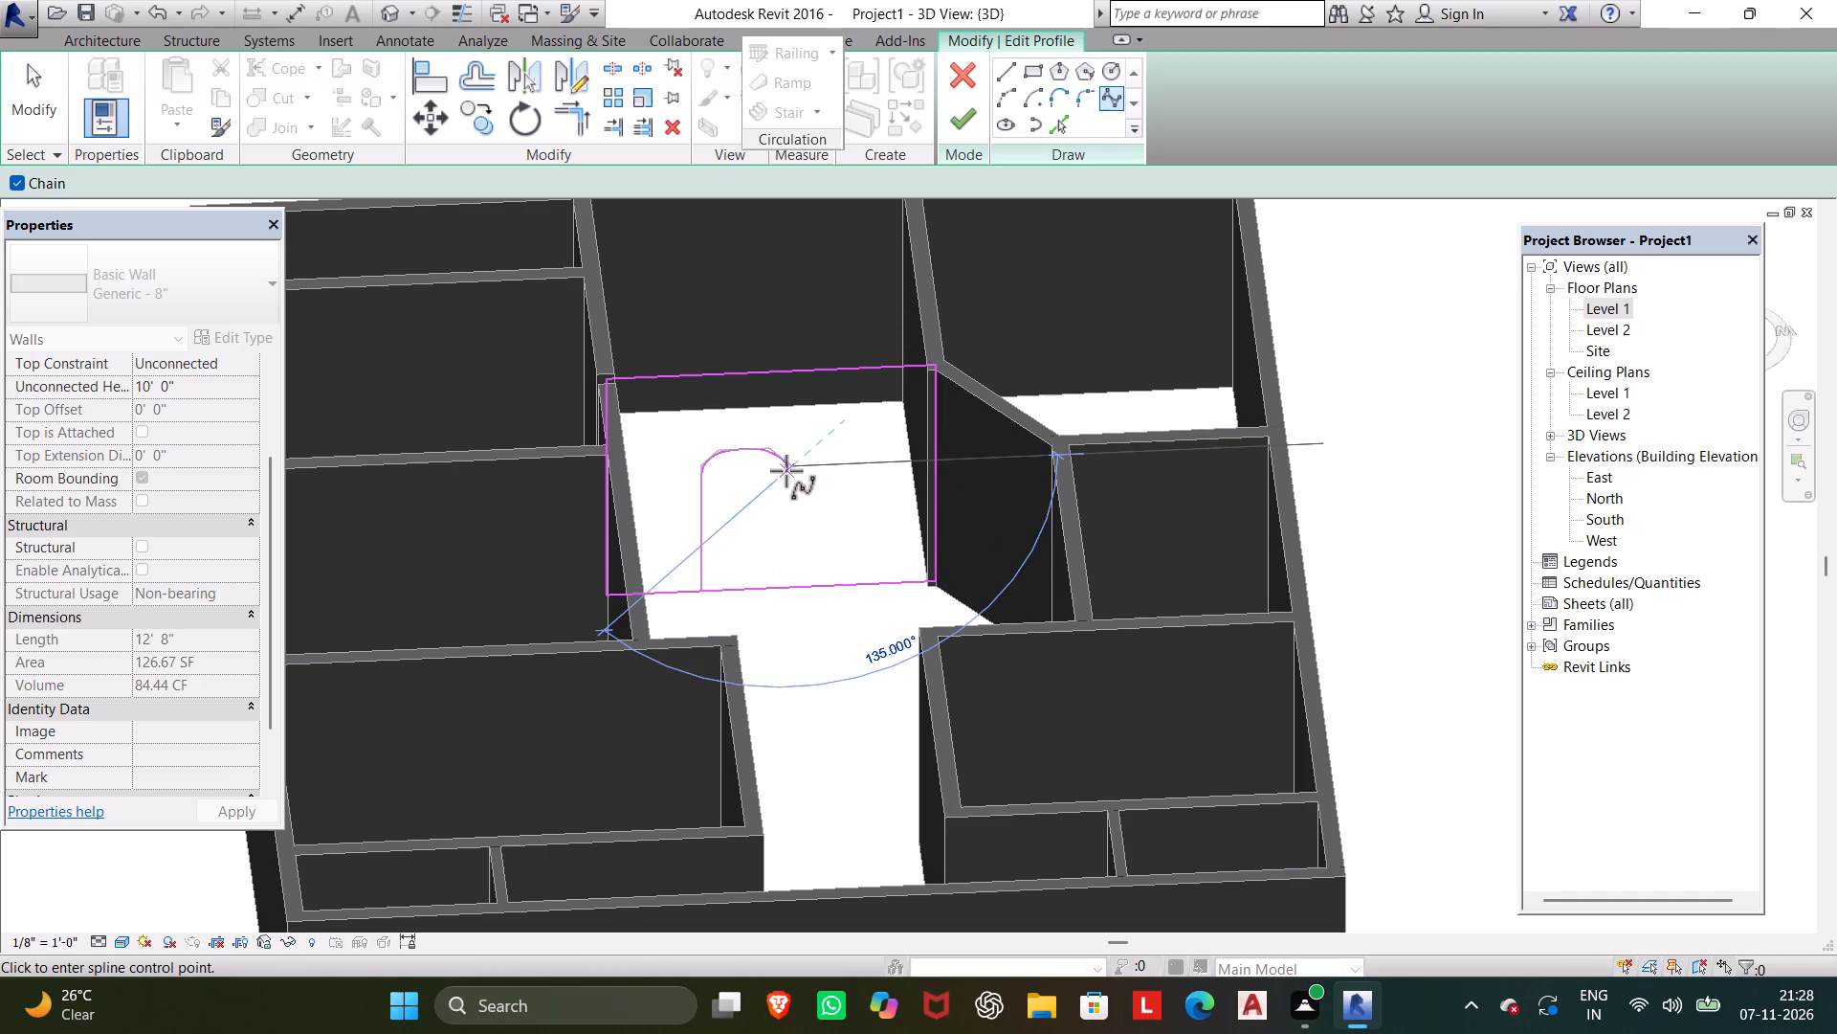
{"action": "left_click", "coordinate": [779, 483]}
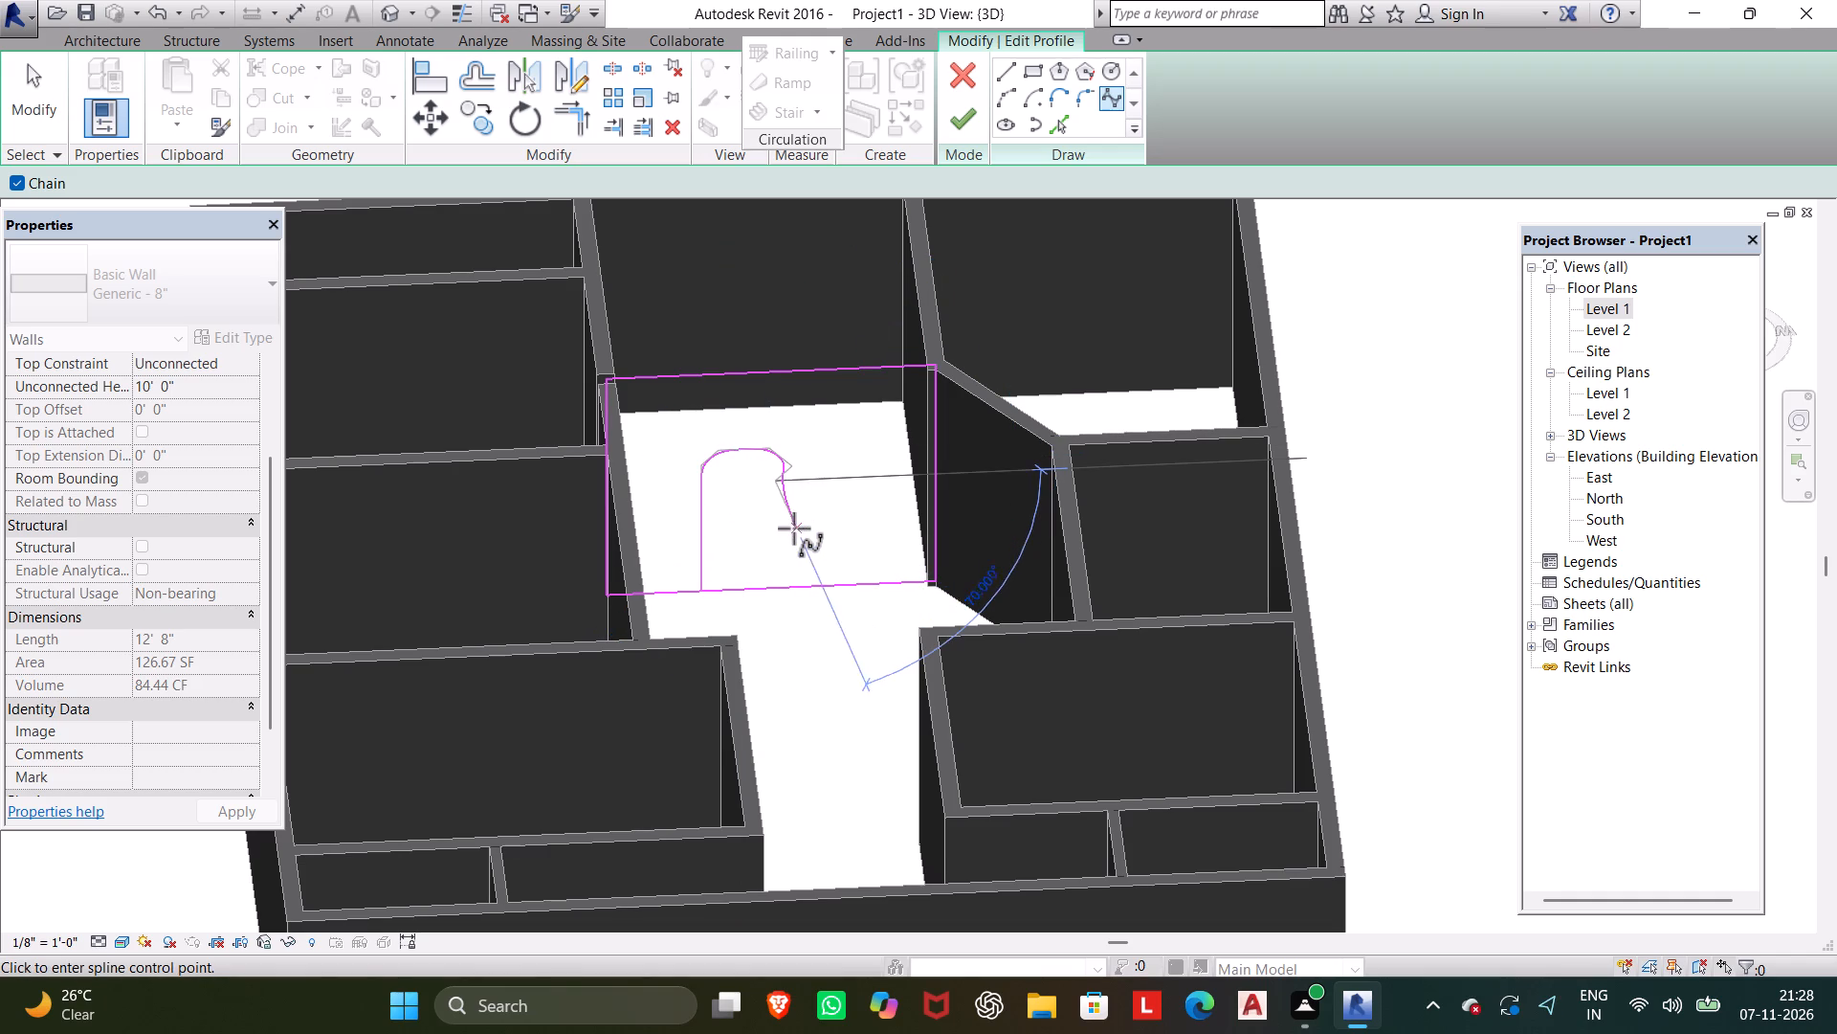
{"action": "left_click", "coordinate": [794, 528]}
{"action": "left_click", "coordinate": [784, 558]}
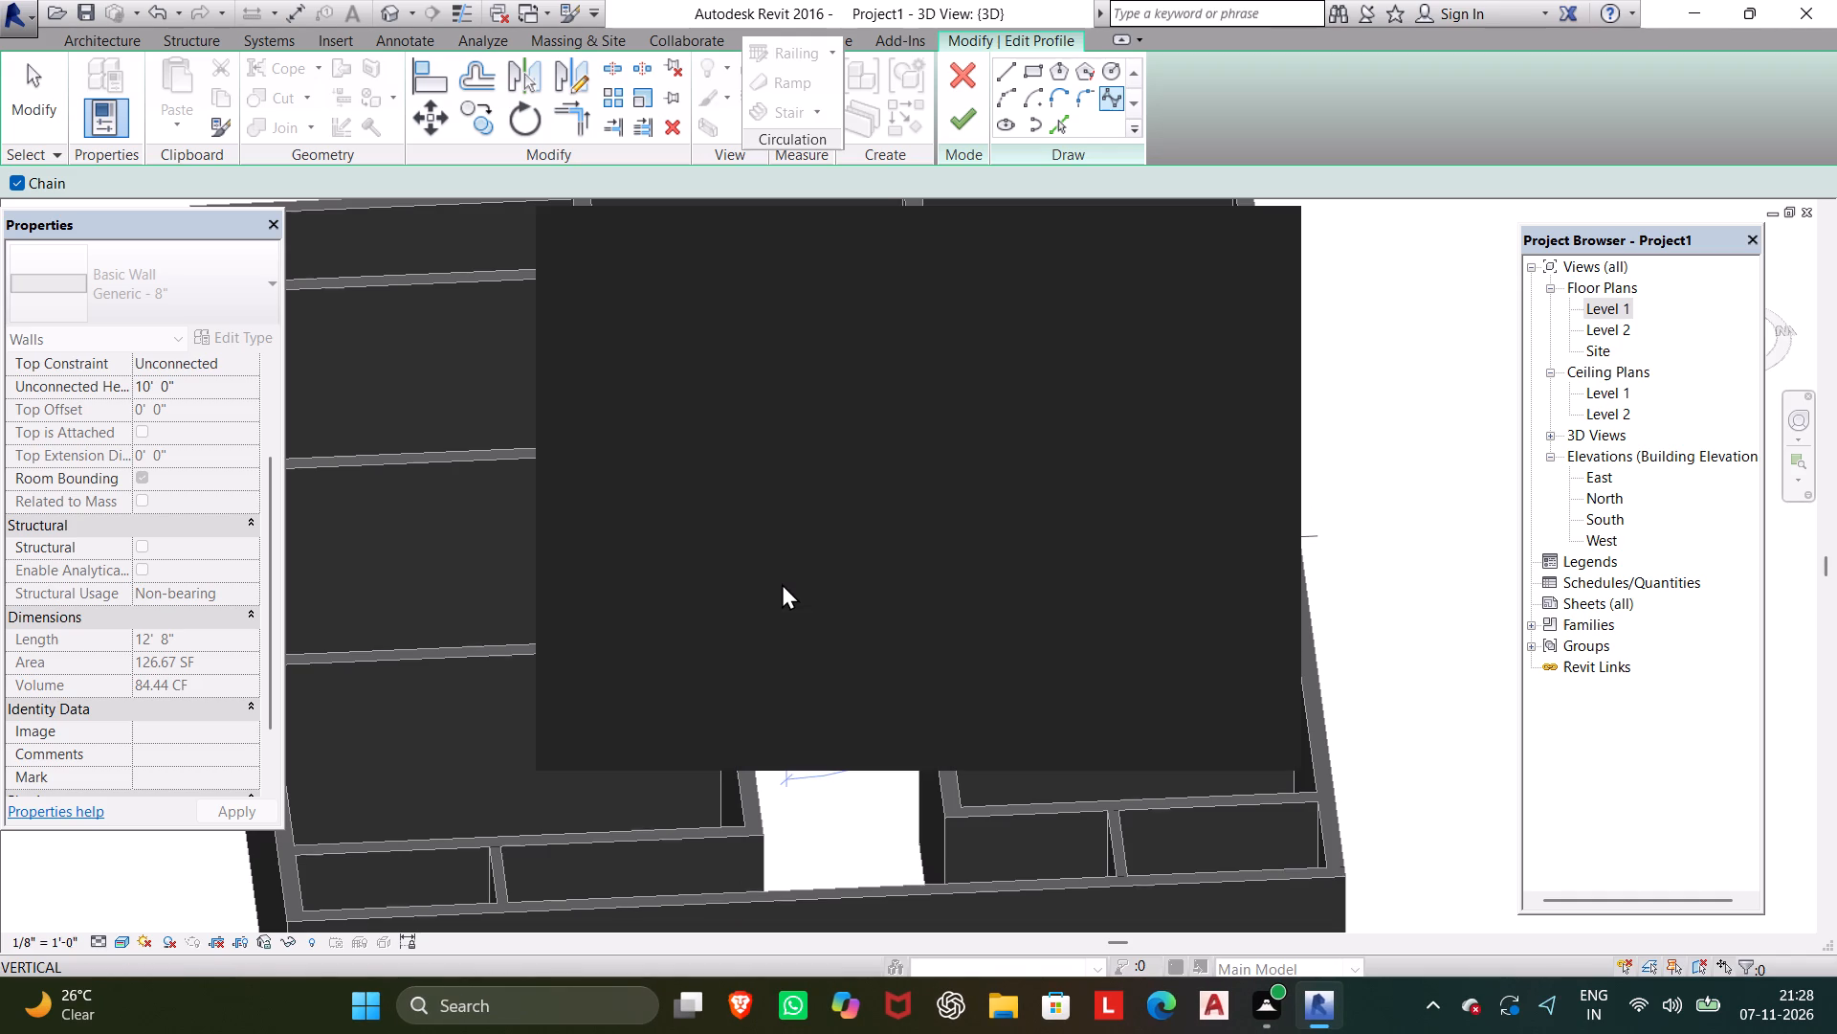
{"action": "left_click", "coordinate": [782, 583]}
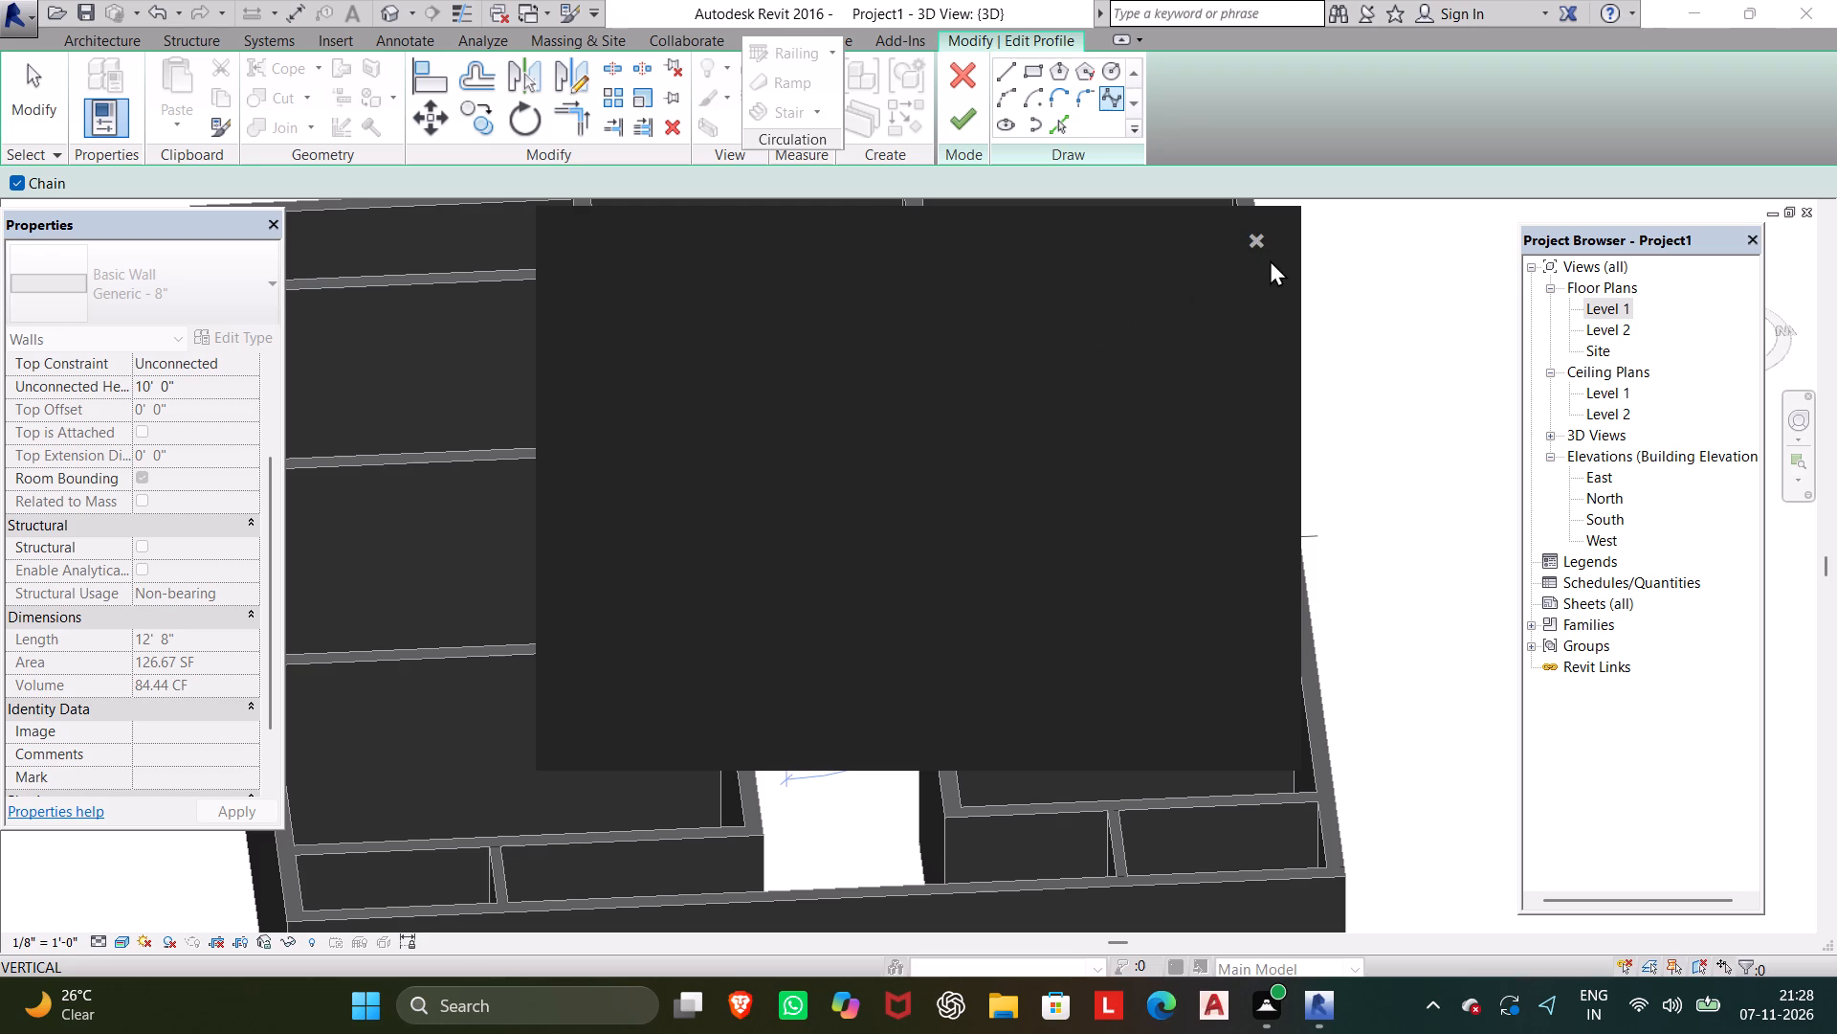
{"action": "left_click", "coordinate": [1266, 236]}
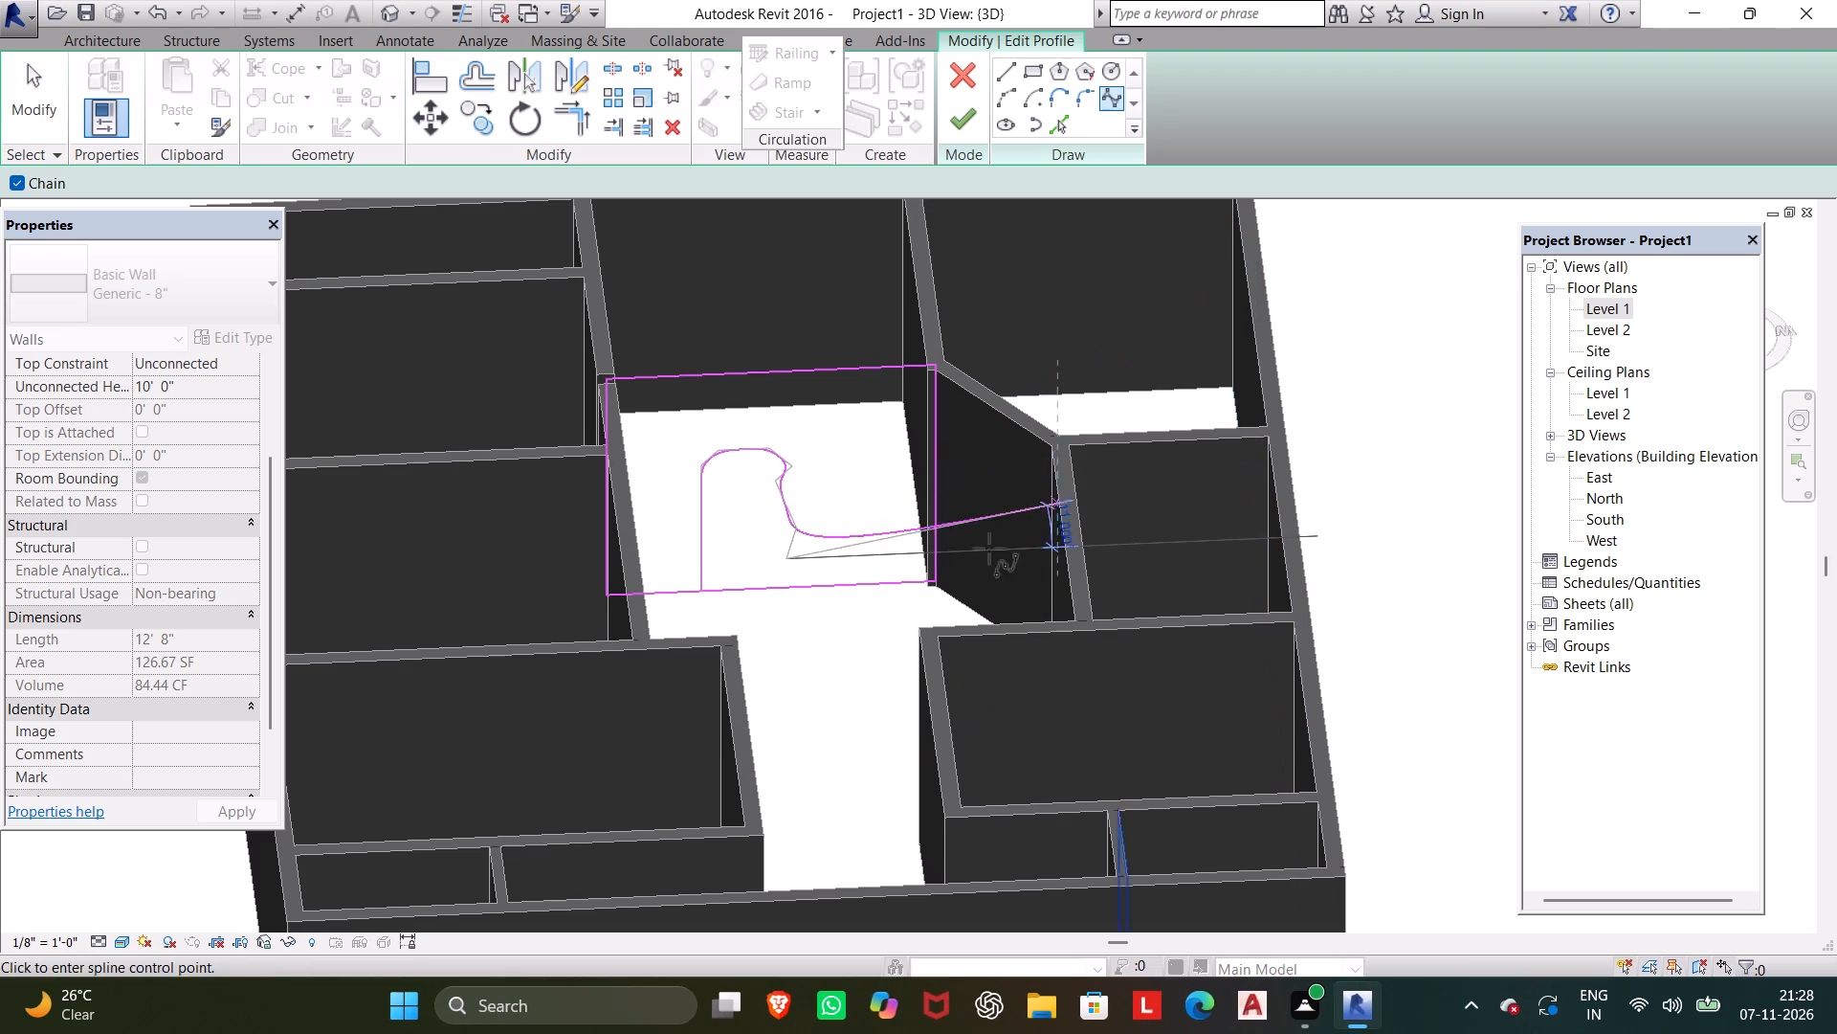
{"action": "scroll", "coordinate": [788, 589], "scroll_direction": "up", "scroll_amount": 4}
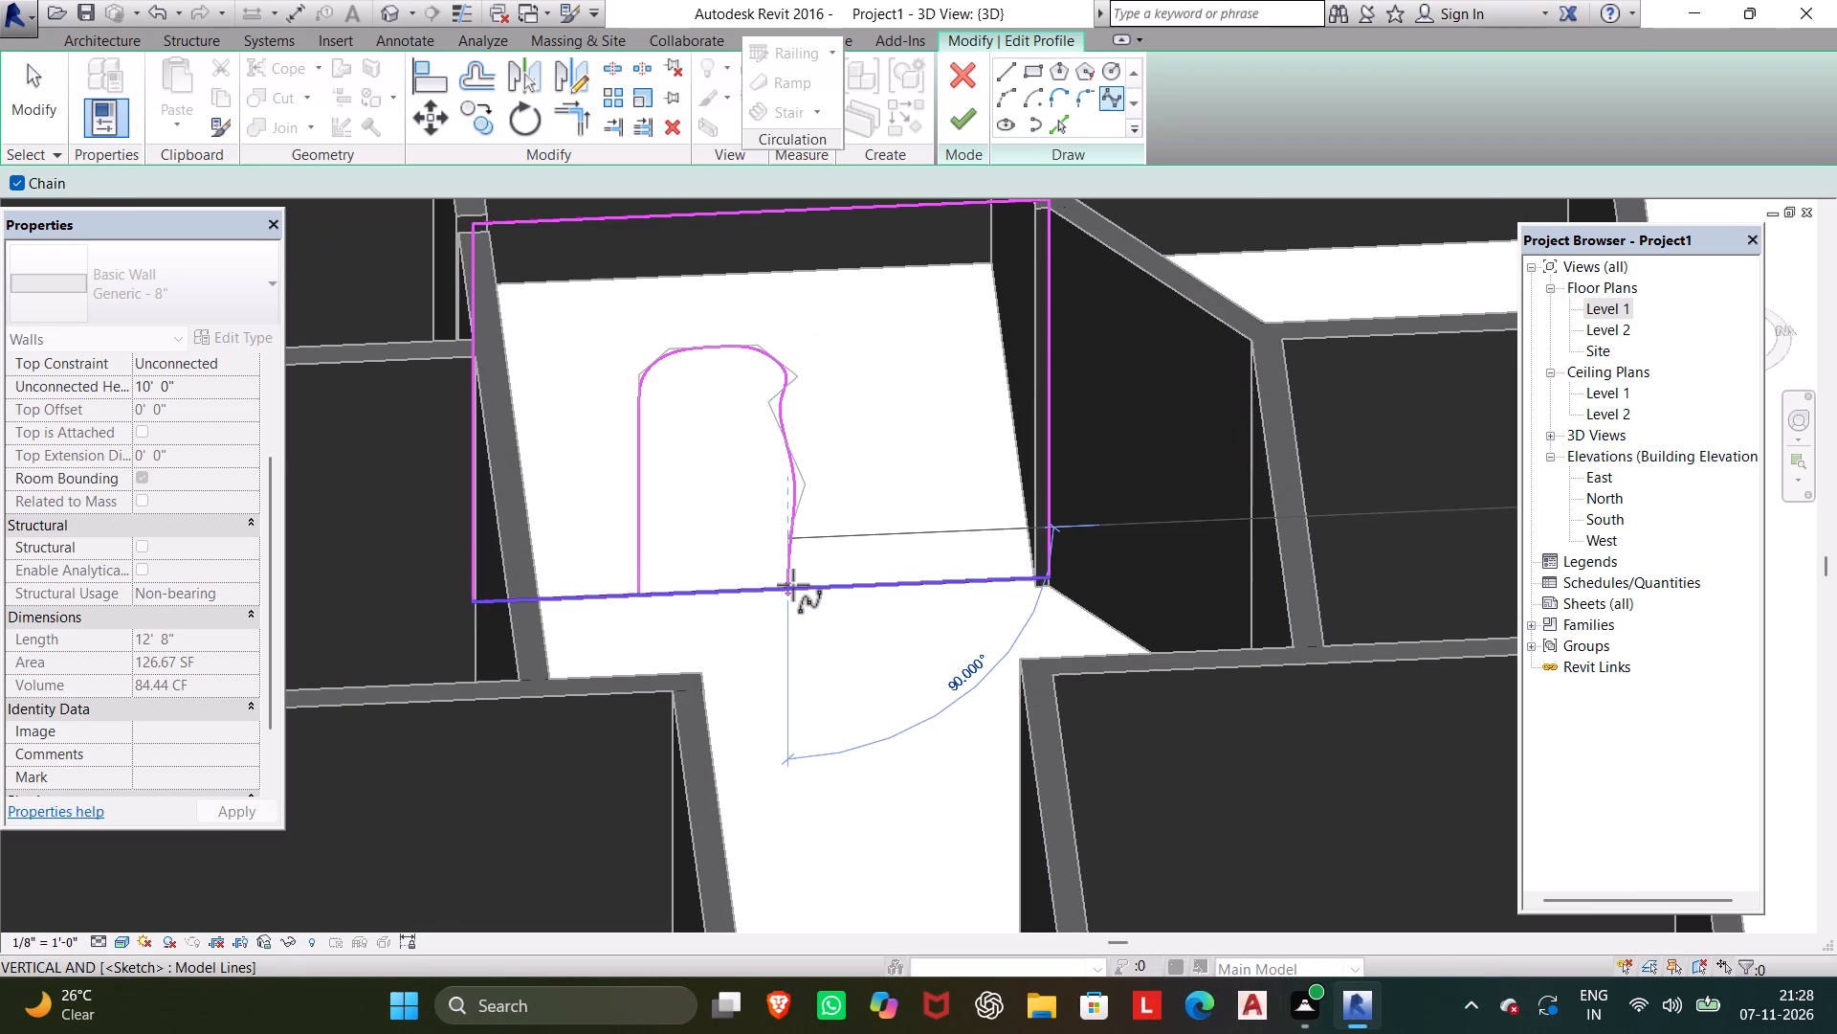
{"action": "left_click", "coordinate": [790, 584]}
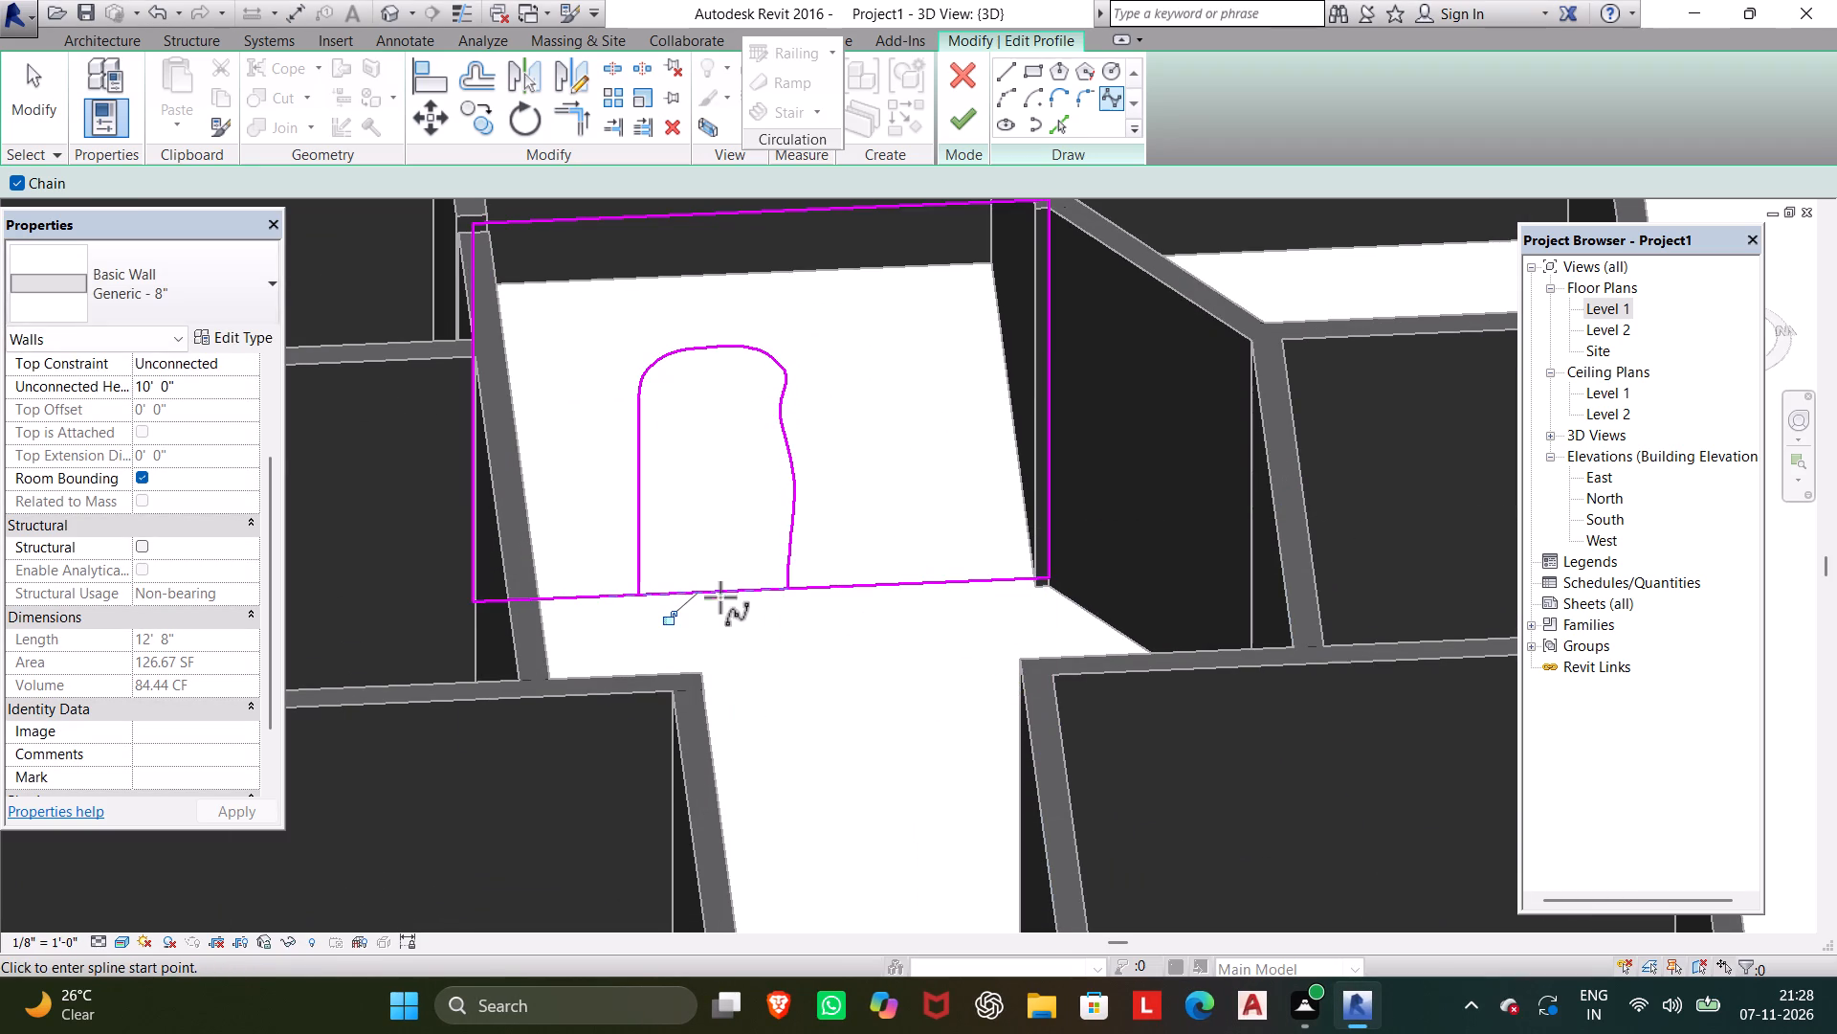
{"action": "key", "text": "Escape"}
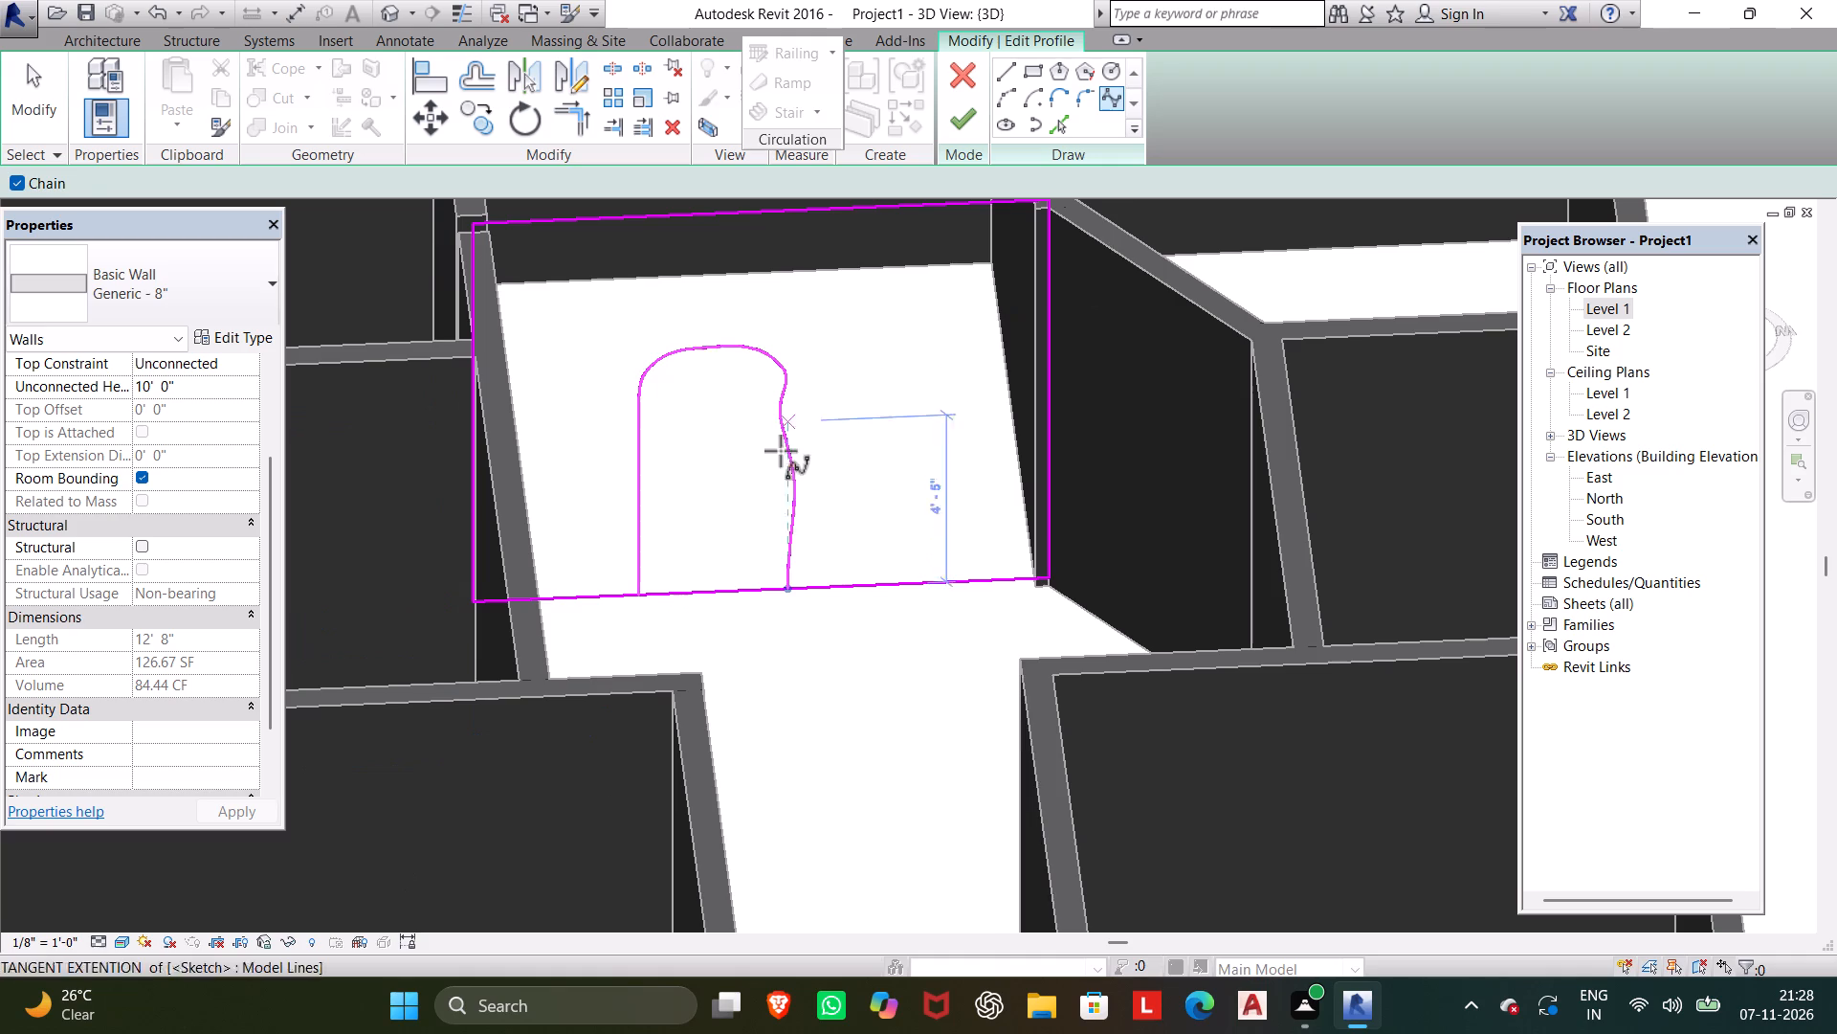
{"action": "key", "text": "Escape"}
Select the arch spline and move its right-hand control points to straighten the wavy right side.
{"action": "left_click", "coordinate": [799, 462]}
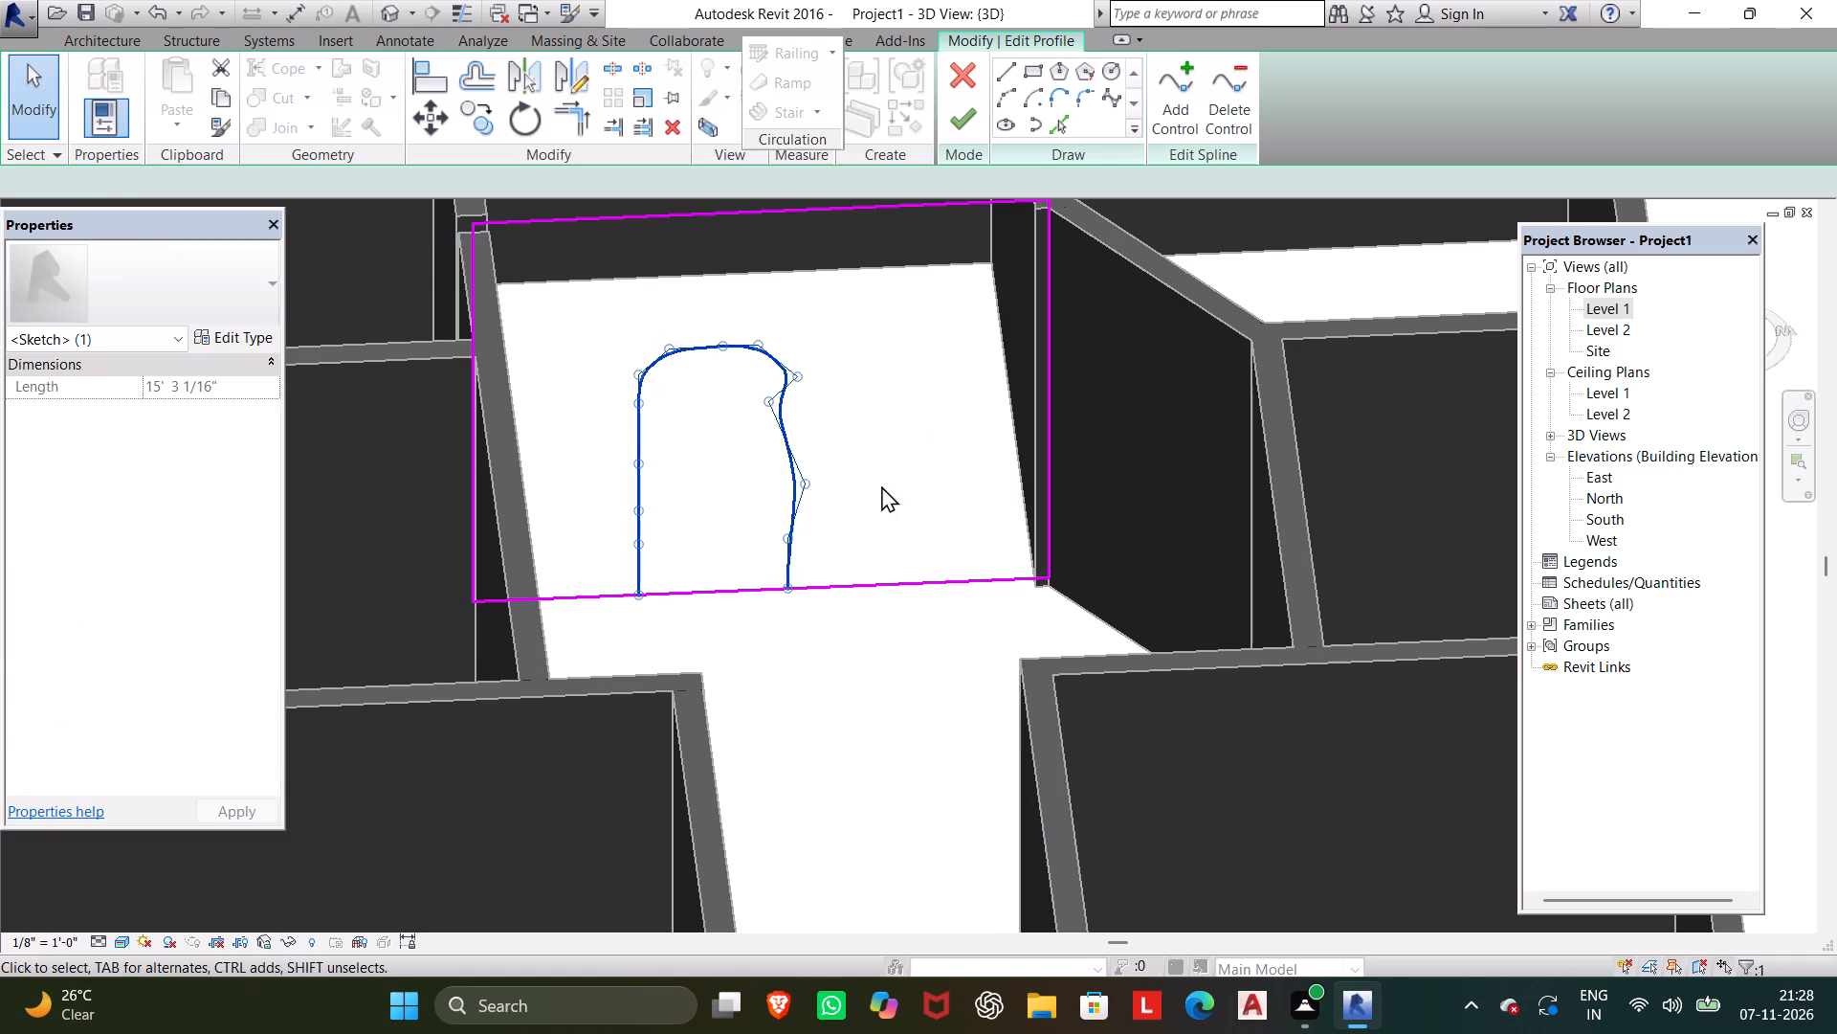
{"action": "scroll", "coordinate": [838, 529], "scroll_direction": "up", "scroll_amount": 3}
{"action": "left_click_drag", "start_coordinate": [786, 458], "coordinate": [756, 466]}
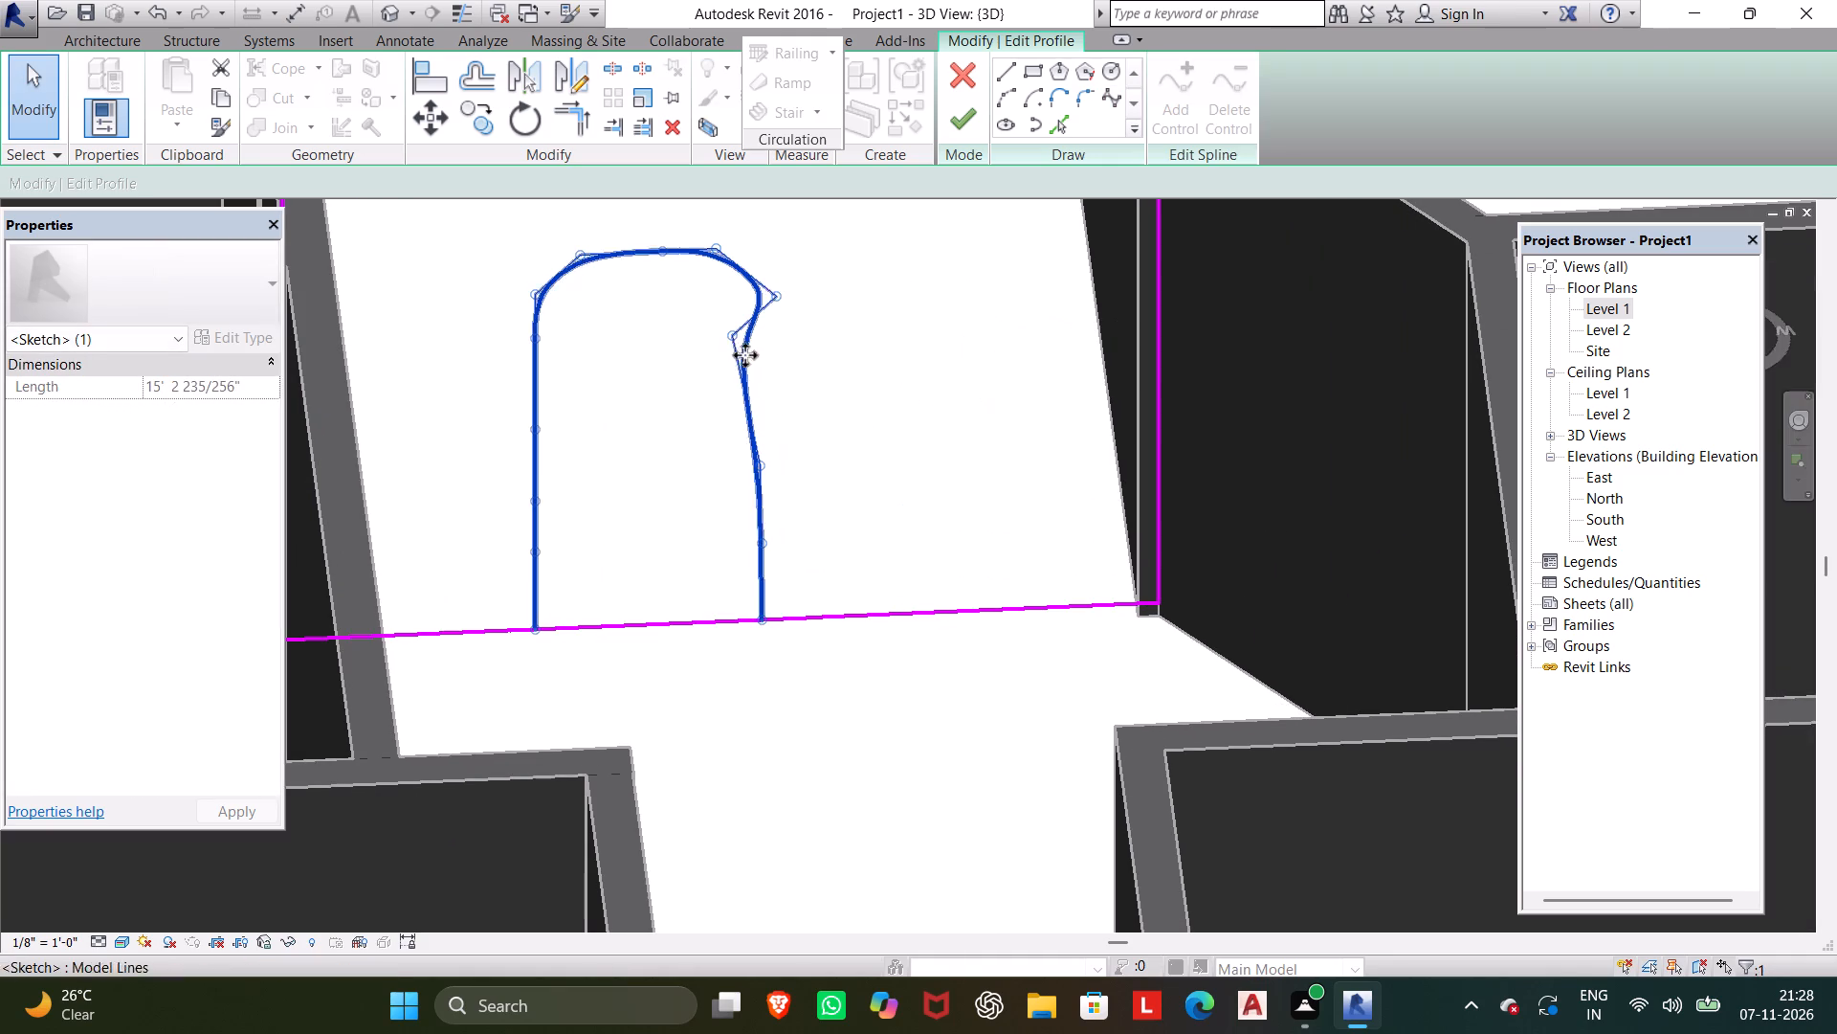
{"action": "left_click_drag", "start_coordinate": [732, 335], "coordinate": [758, 337]}
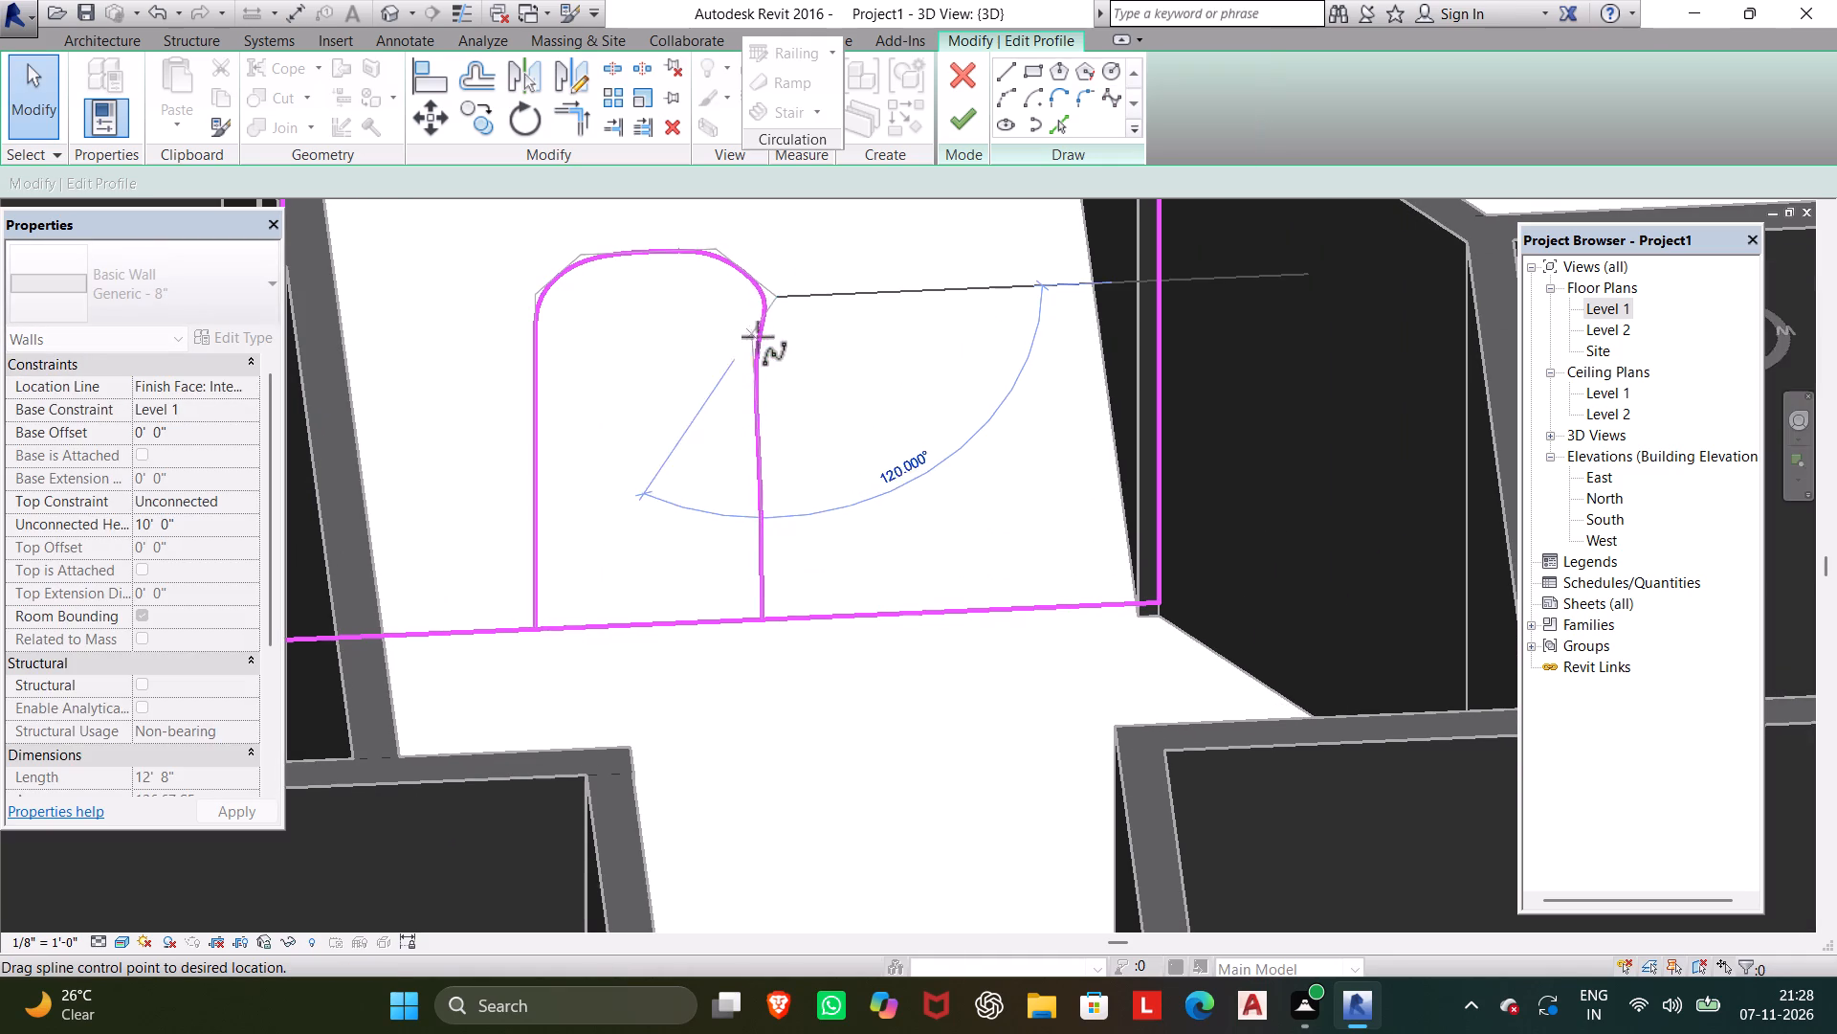
{"action": "left_click_drag", "start_coordinate": [758, 337], "coordinate": [770, 325]}
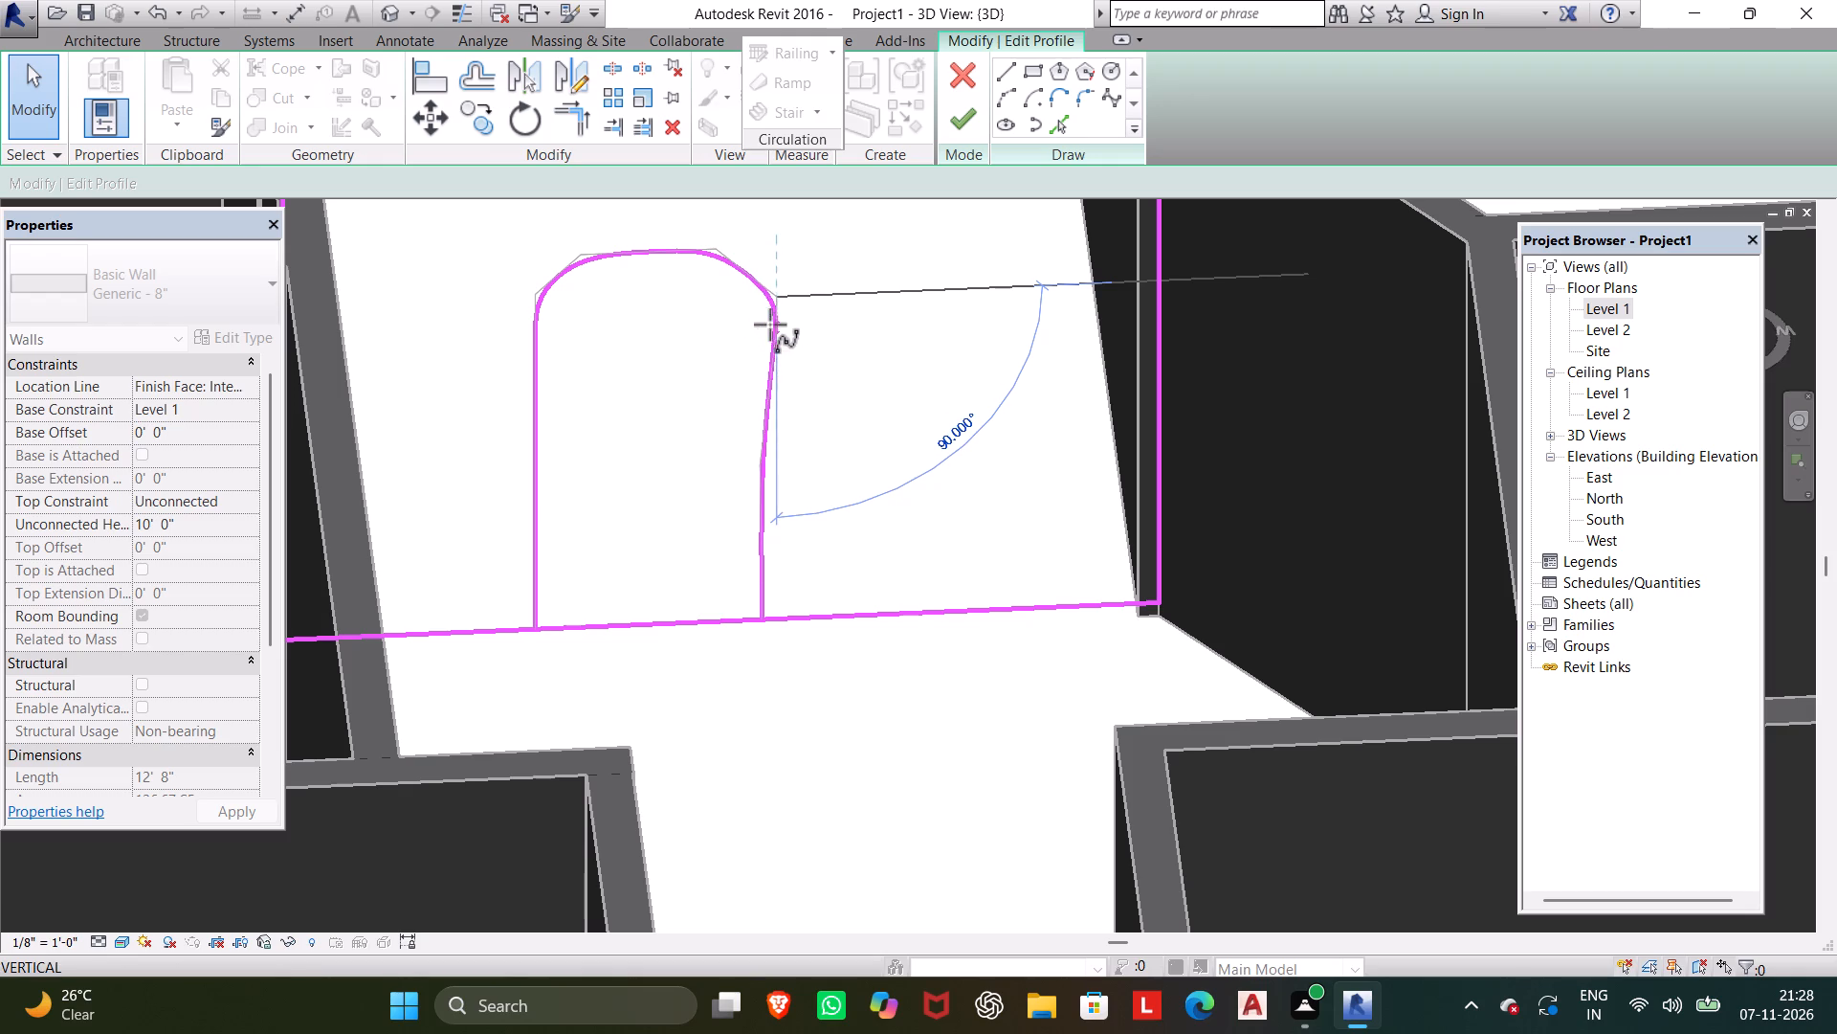
{"action": "left_click_drag", "start_coordinate": [770, 325], "coordinate": [759, 260]}
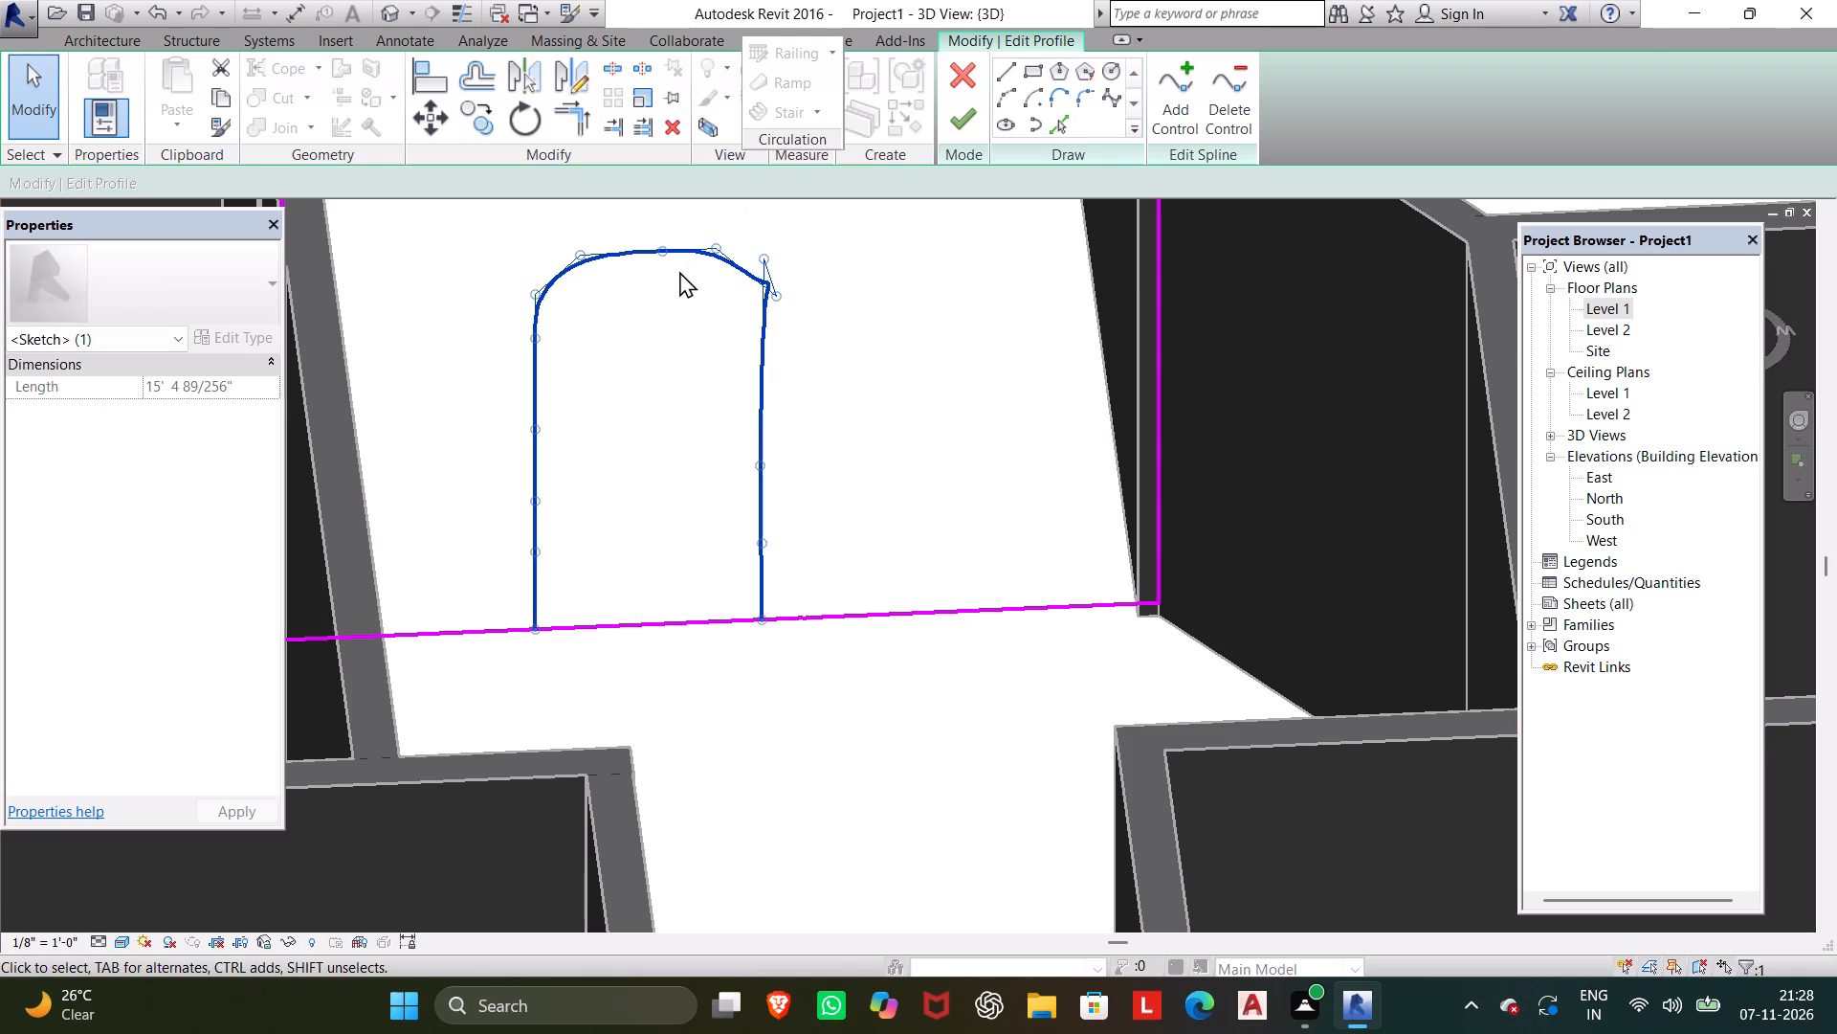
Raise the arch spline's top control point into a peak and pull its left shoulder point slightly outward.
{"action": "left_click_drag", "start_coordinate": [663, 252], "coordinate": [663, 224]}
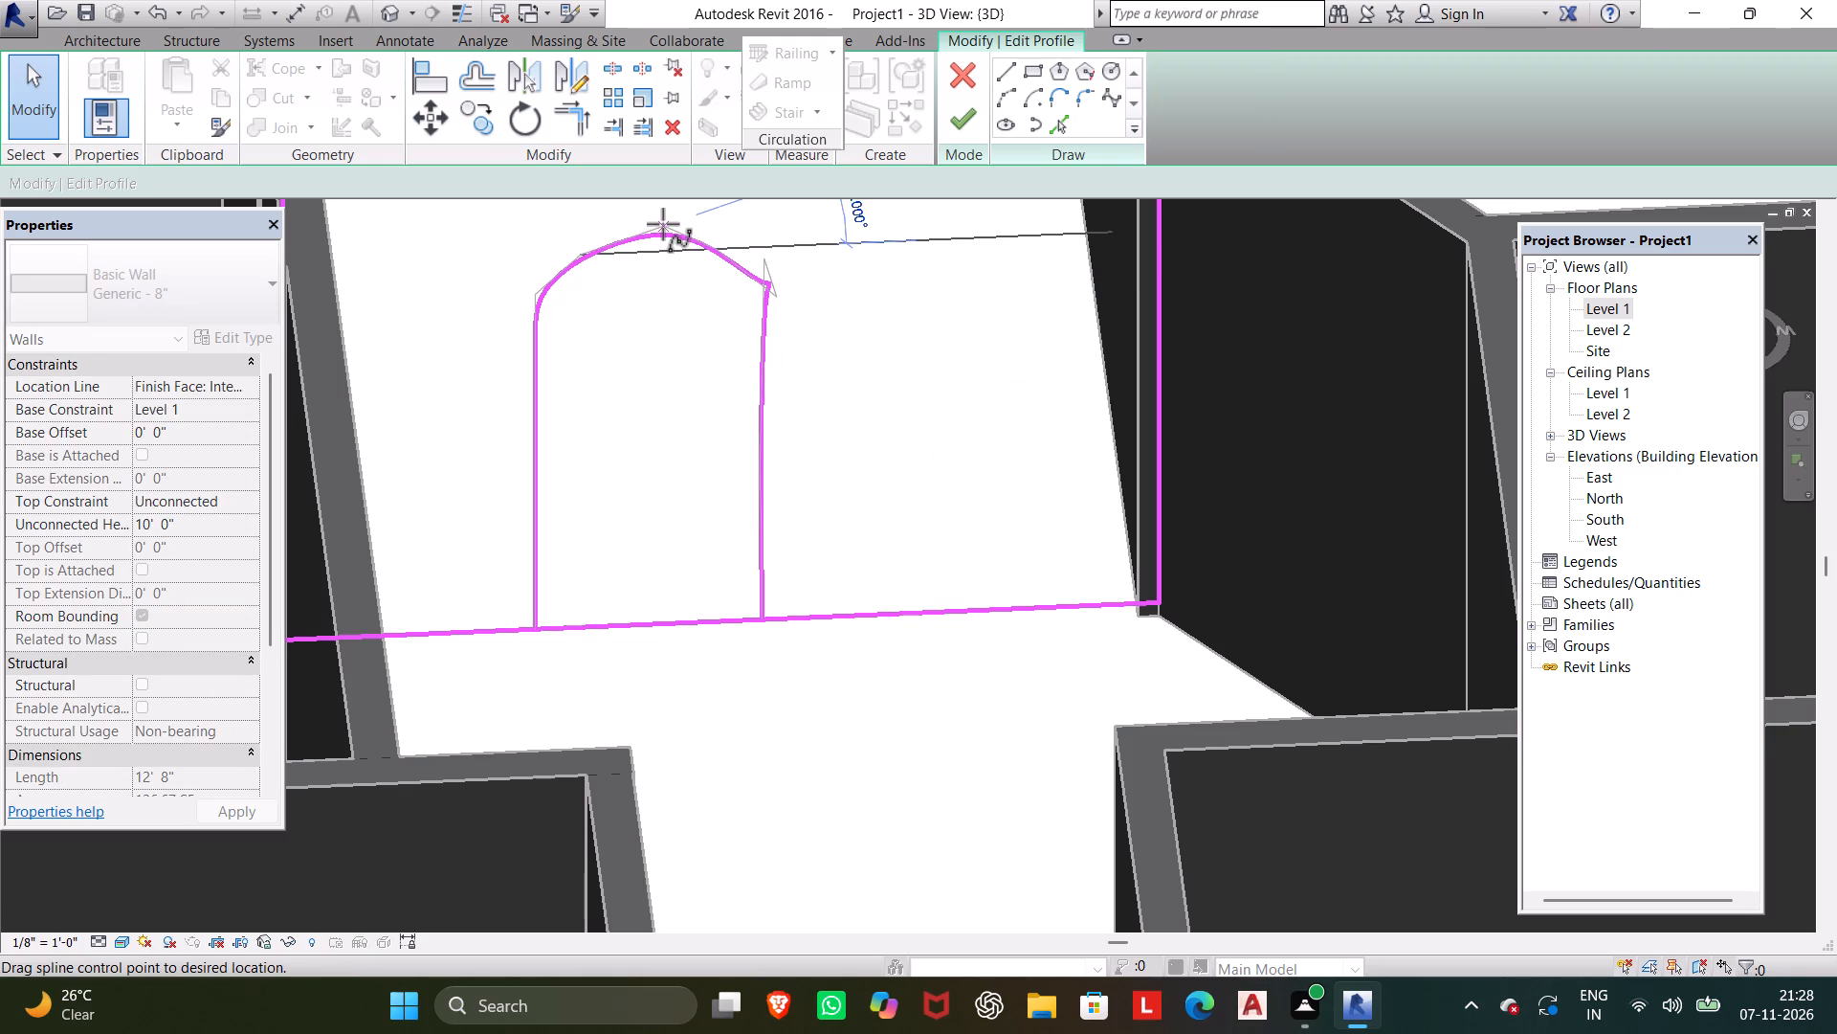
{"action": "left_click_drag", "start_coordinate": [663, 224], "coordinate": [663, 216]}
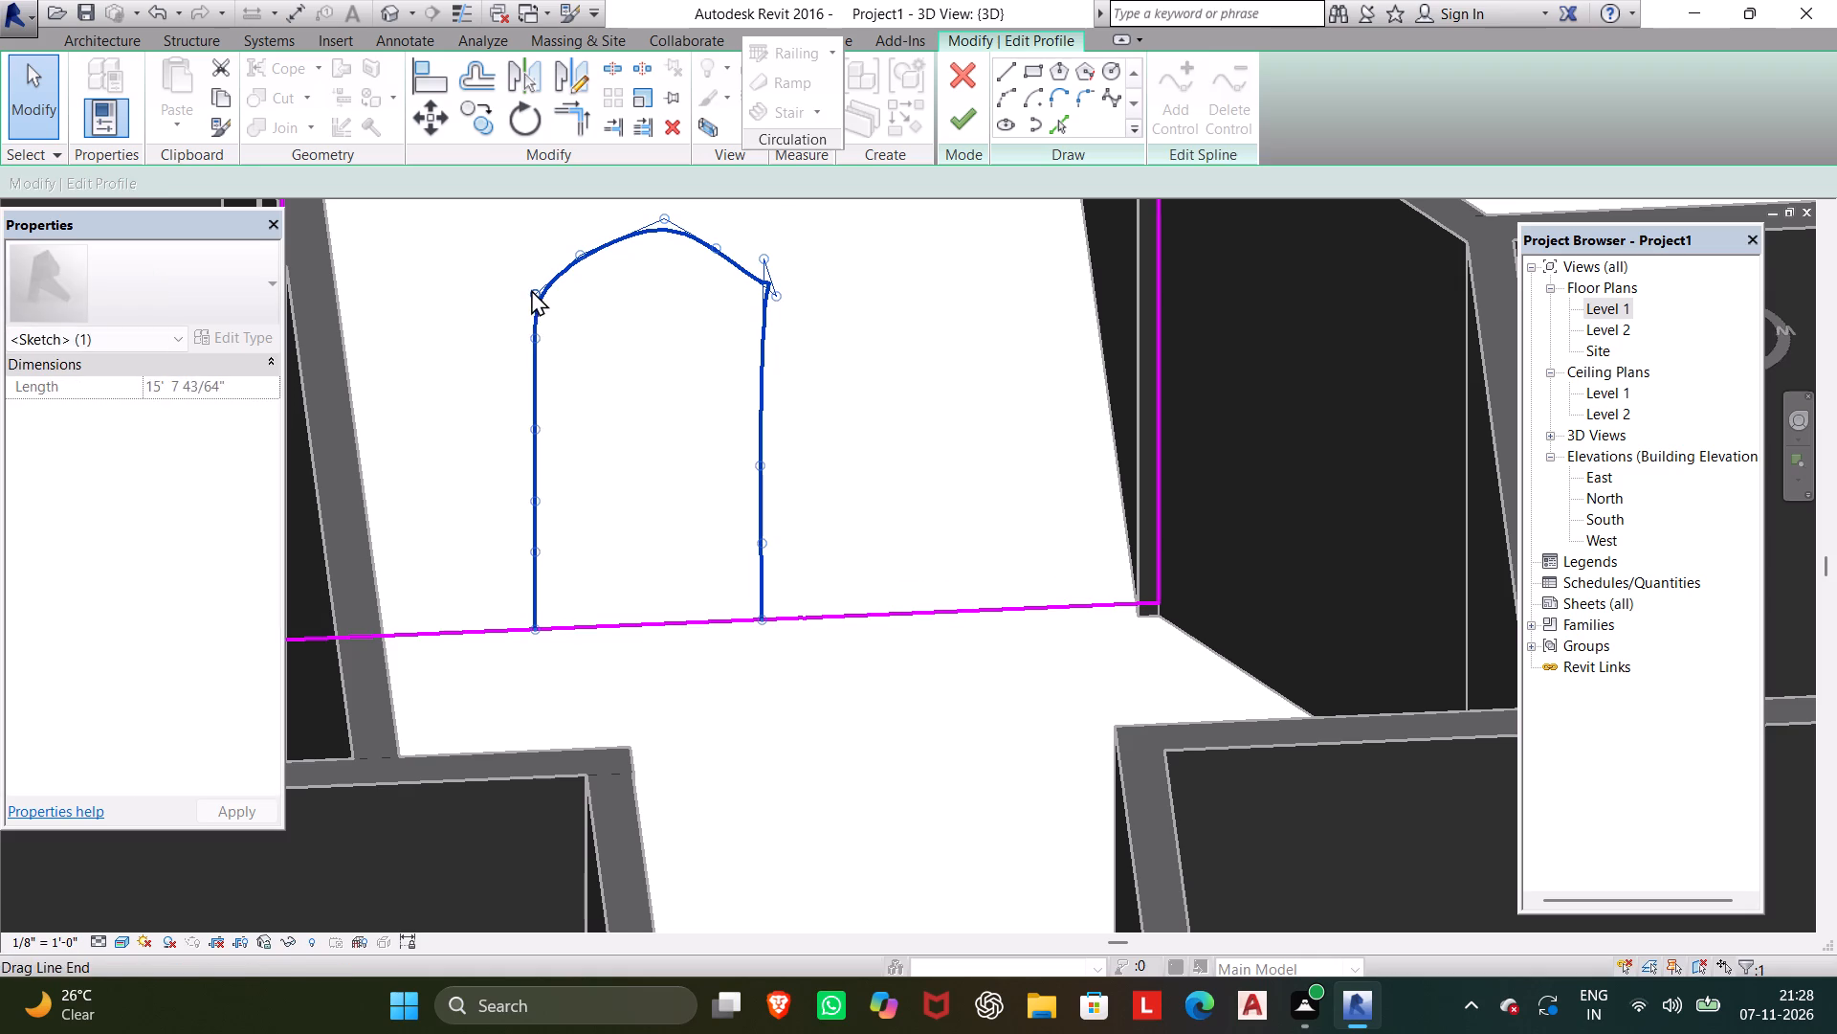
{"action": "left_click_drag", "start_coordinate": [531, 289], "coordinate": [508, 265]}
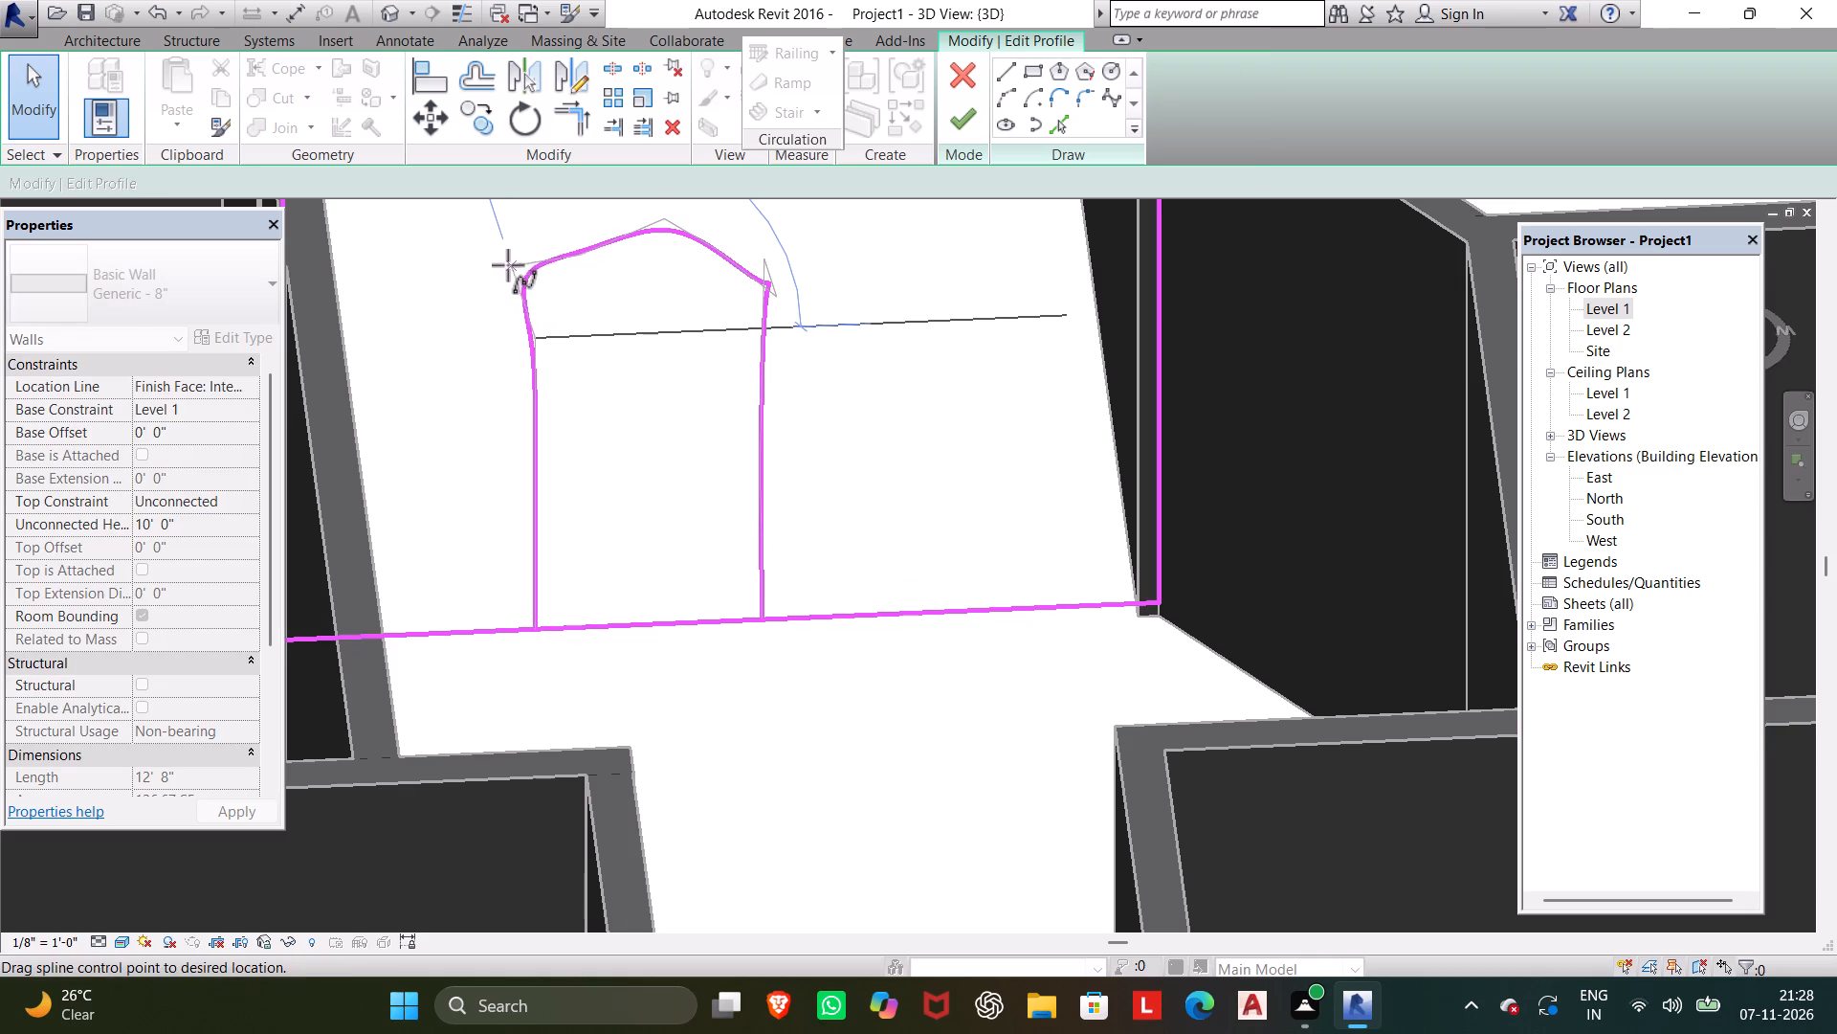
{"action": "left_click_drag", "start_coordinate": [508, 265], "coordinate": [509, 280]}
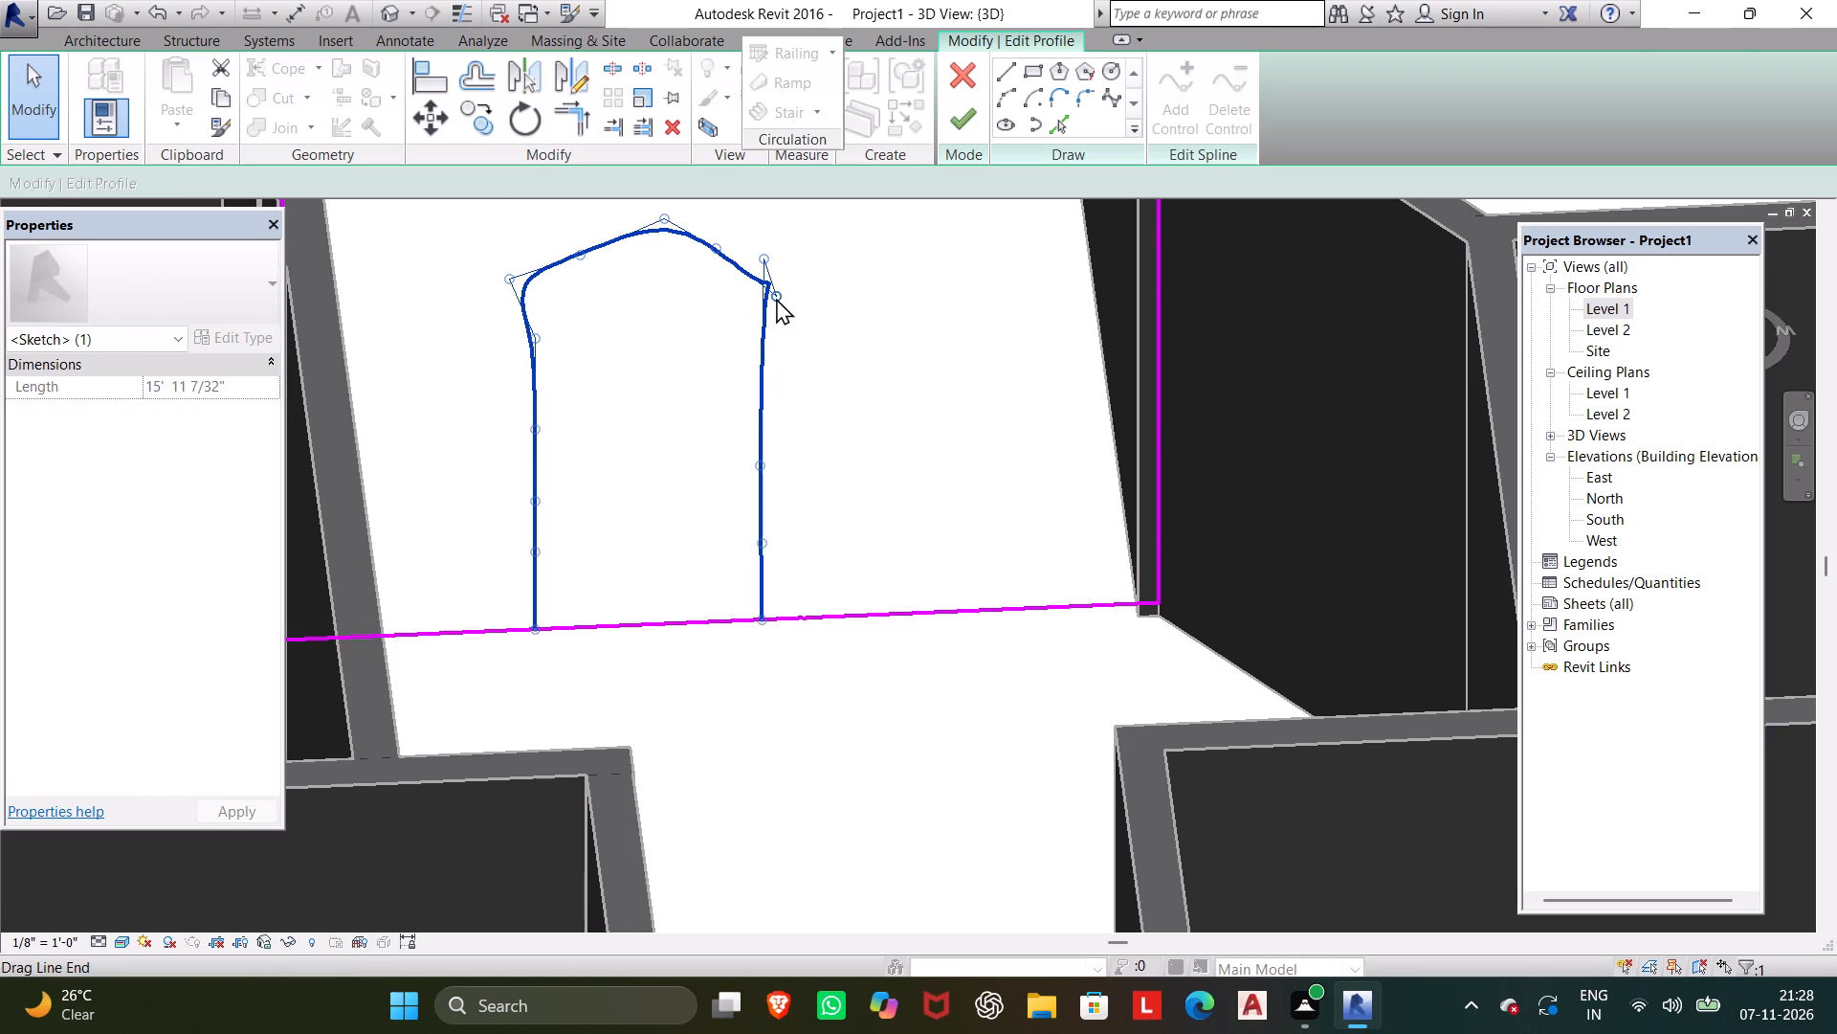
Move the control point at the arch's right shoulder inward and up to round the kinked corner.
{"action": "left_click_drag", "start_coordinate": [772, 293], "coordinate": [852, 311]}
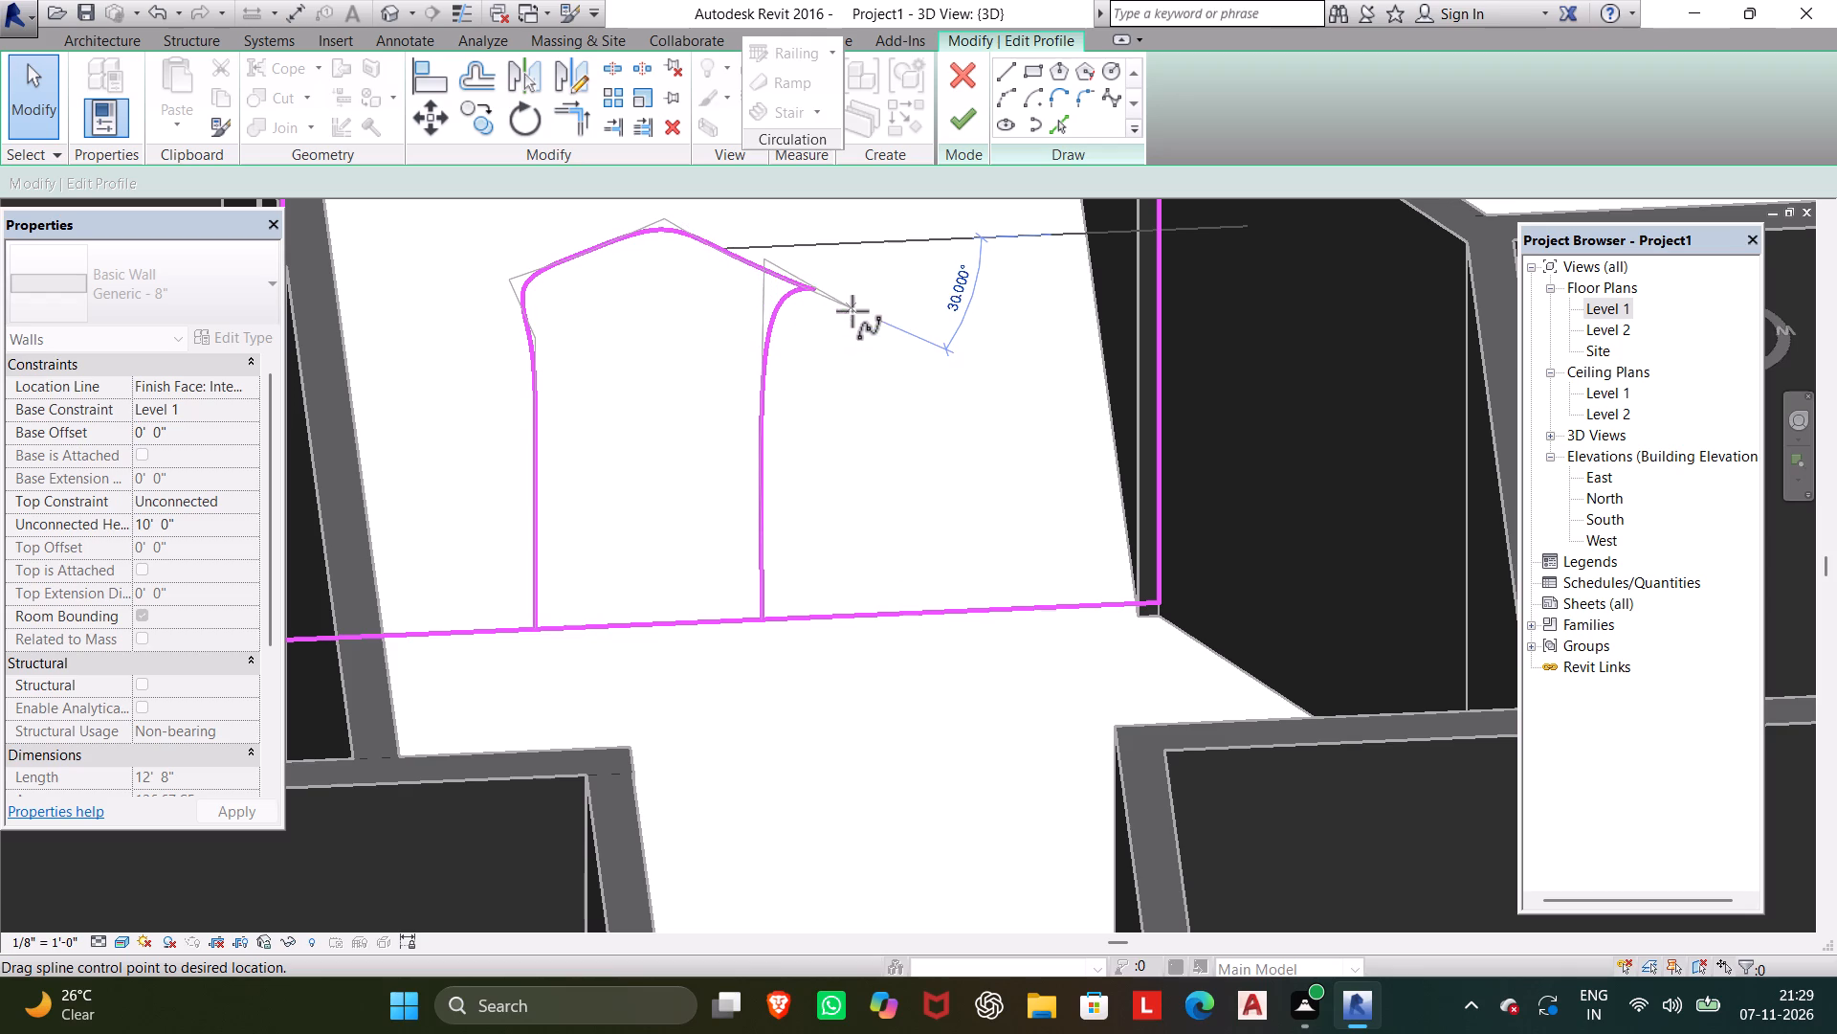
{"action": "left_click_drag", "start_coordinate": [852, 311], "coordinate": [738, 303]}
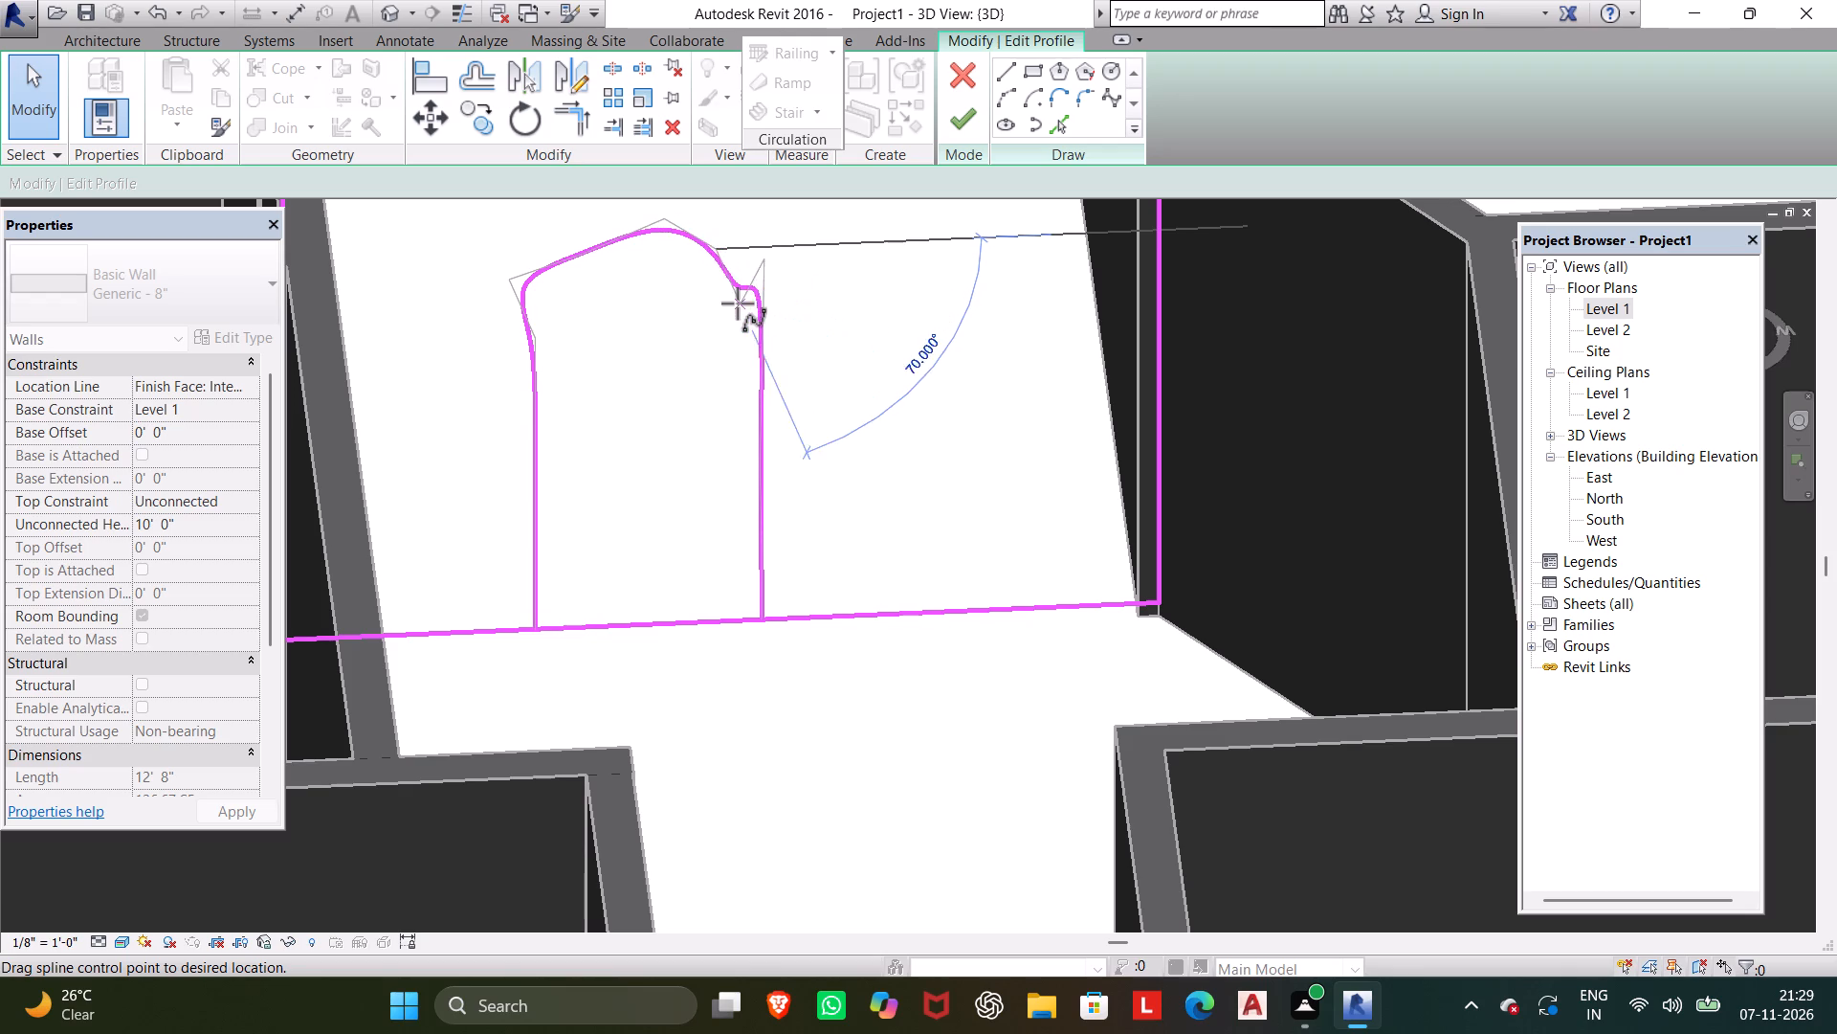
{"action": "left_click_drag", "start_coordinate": [738, 303], "coordinate": [730, 258]}
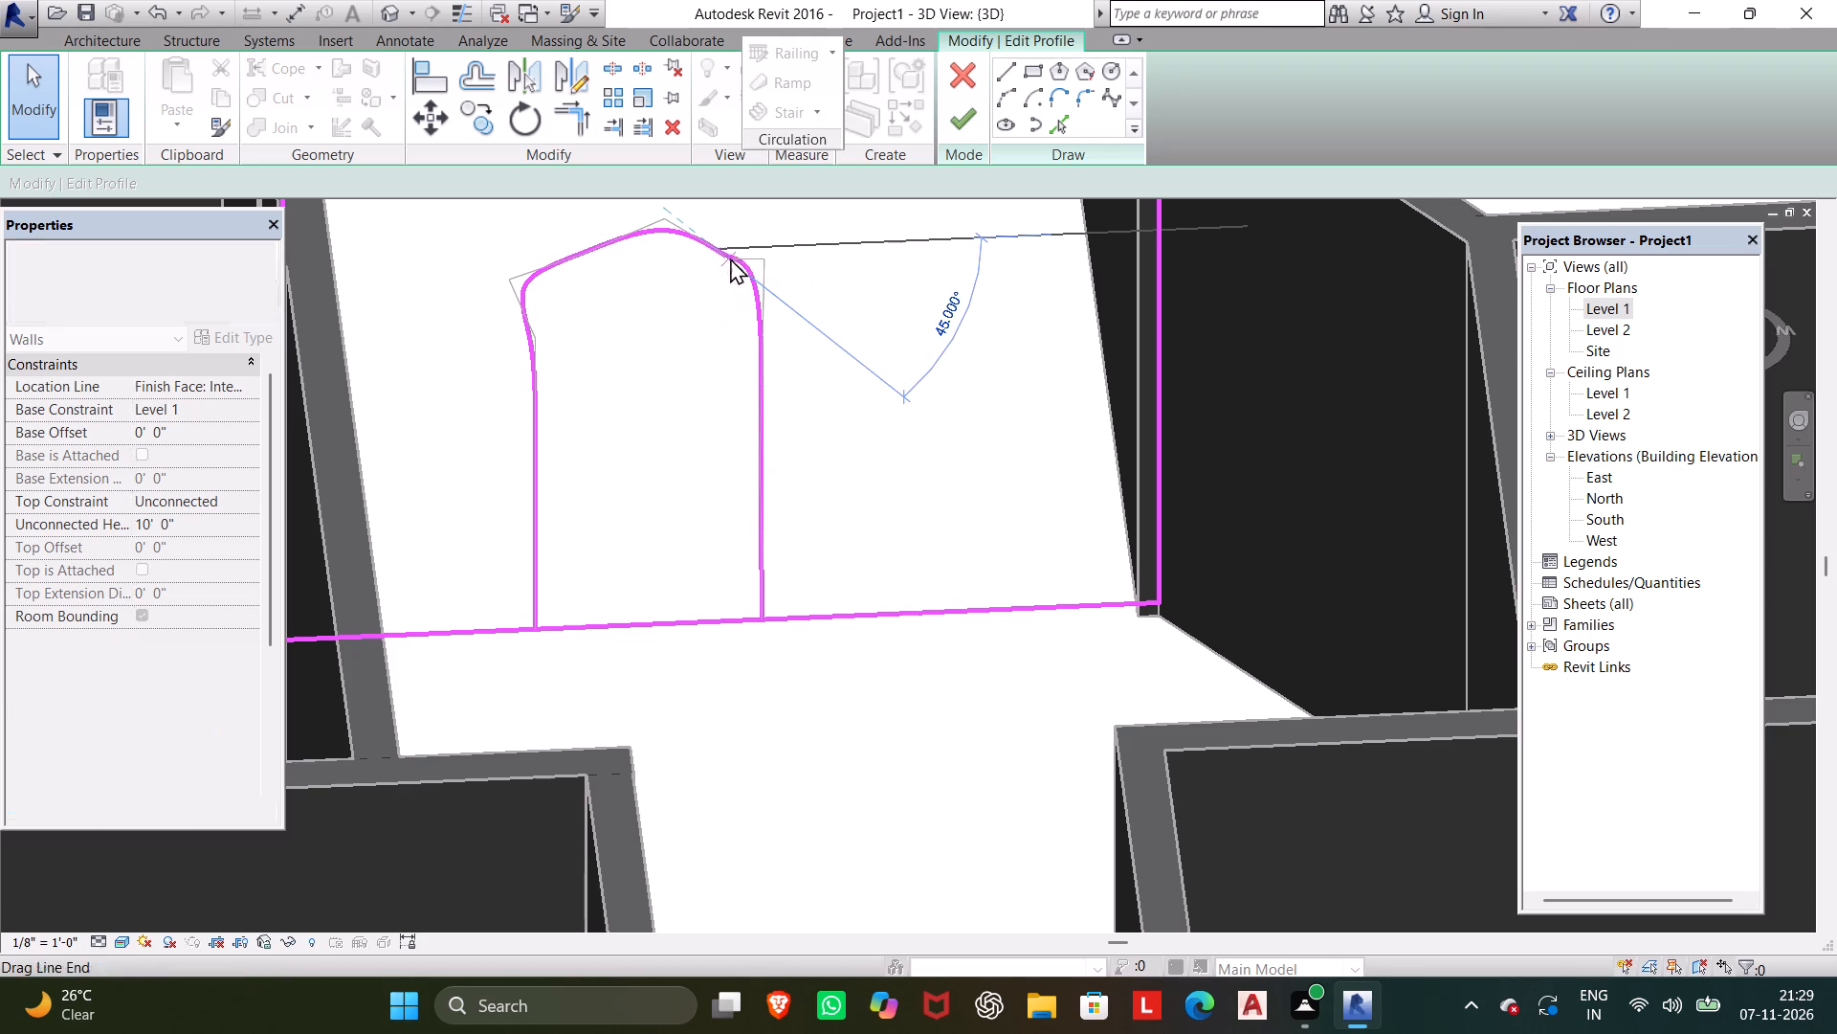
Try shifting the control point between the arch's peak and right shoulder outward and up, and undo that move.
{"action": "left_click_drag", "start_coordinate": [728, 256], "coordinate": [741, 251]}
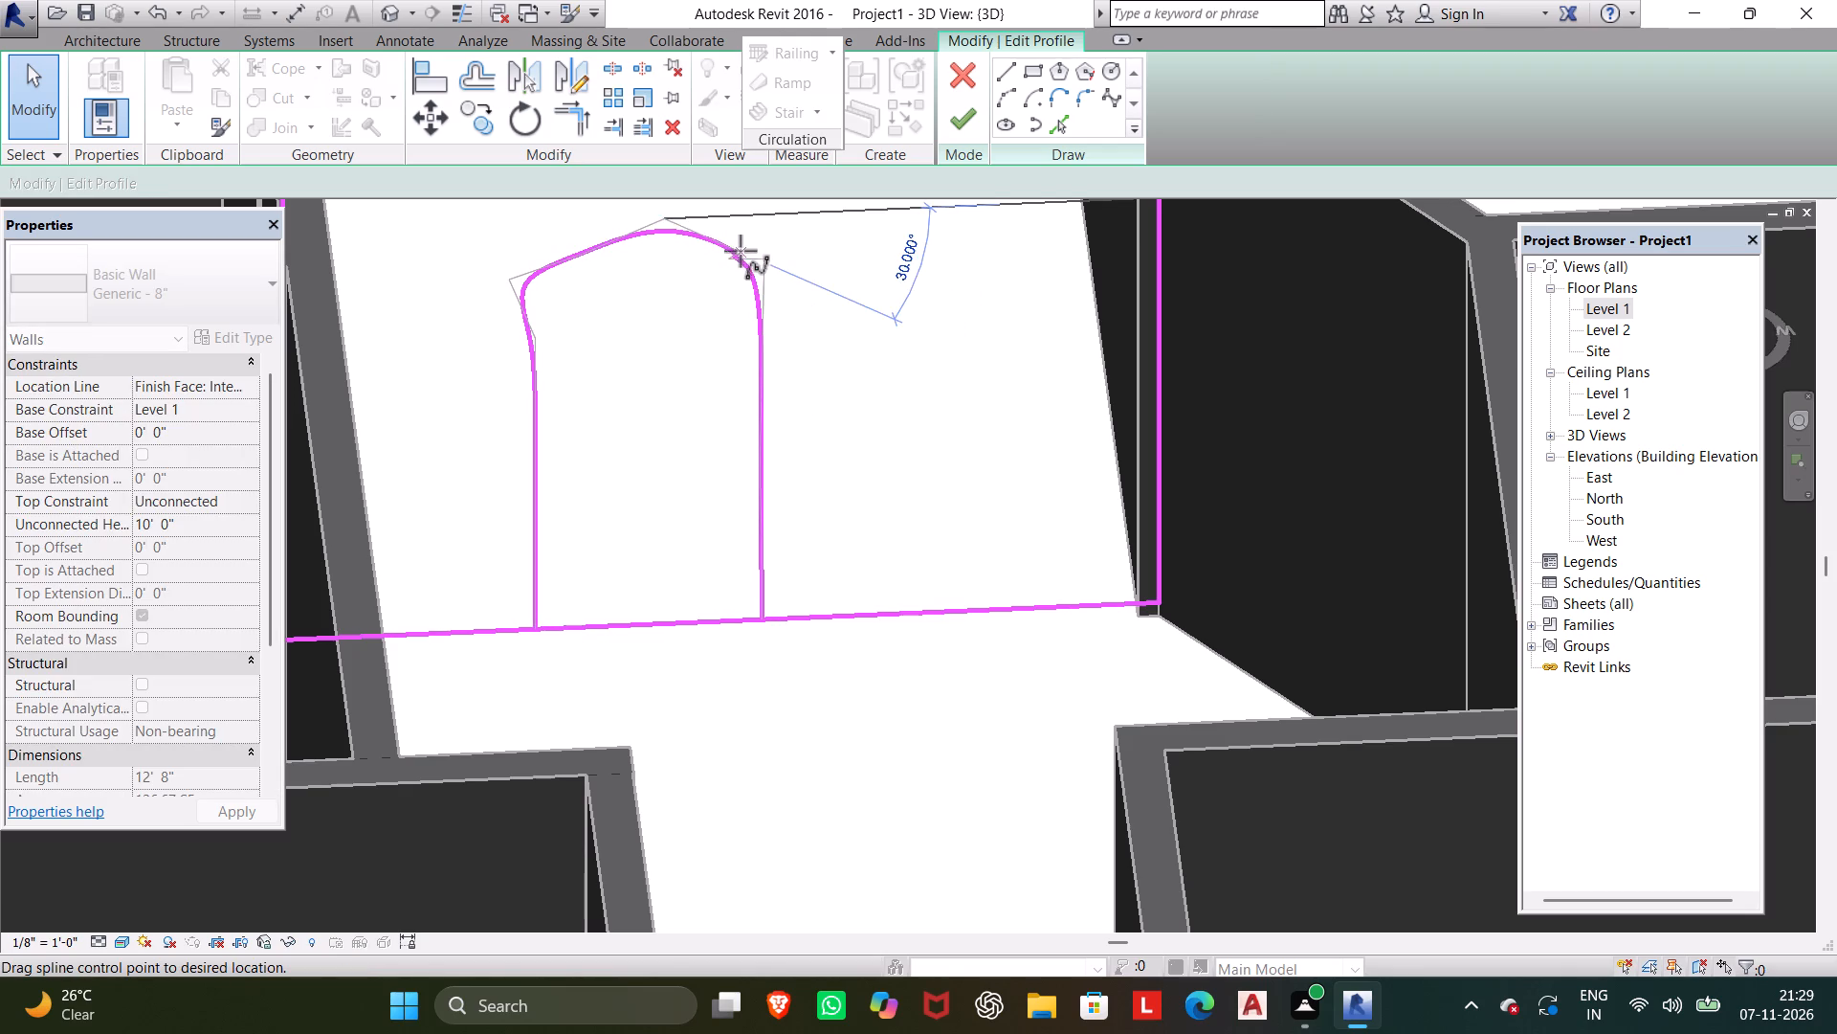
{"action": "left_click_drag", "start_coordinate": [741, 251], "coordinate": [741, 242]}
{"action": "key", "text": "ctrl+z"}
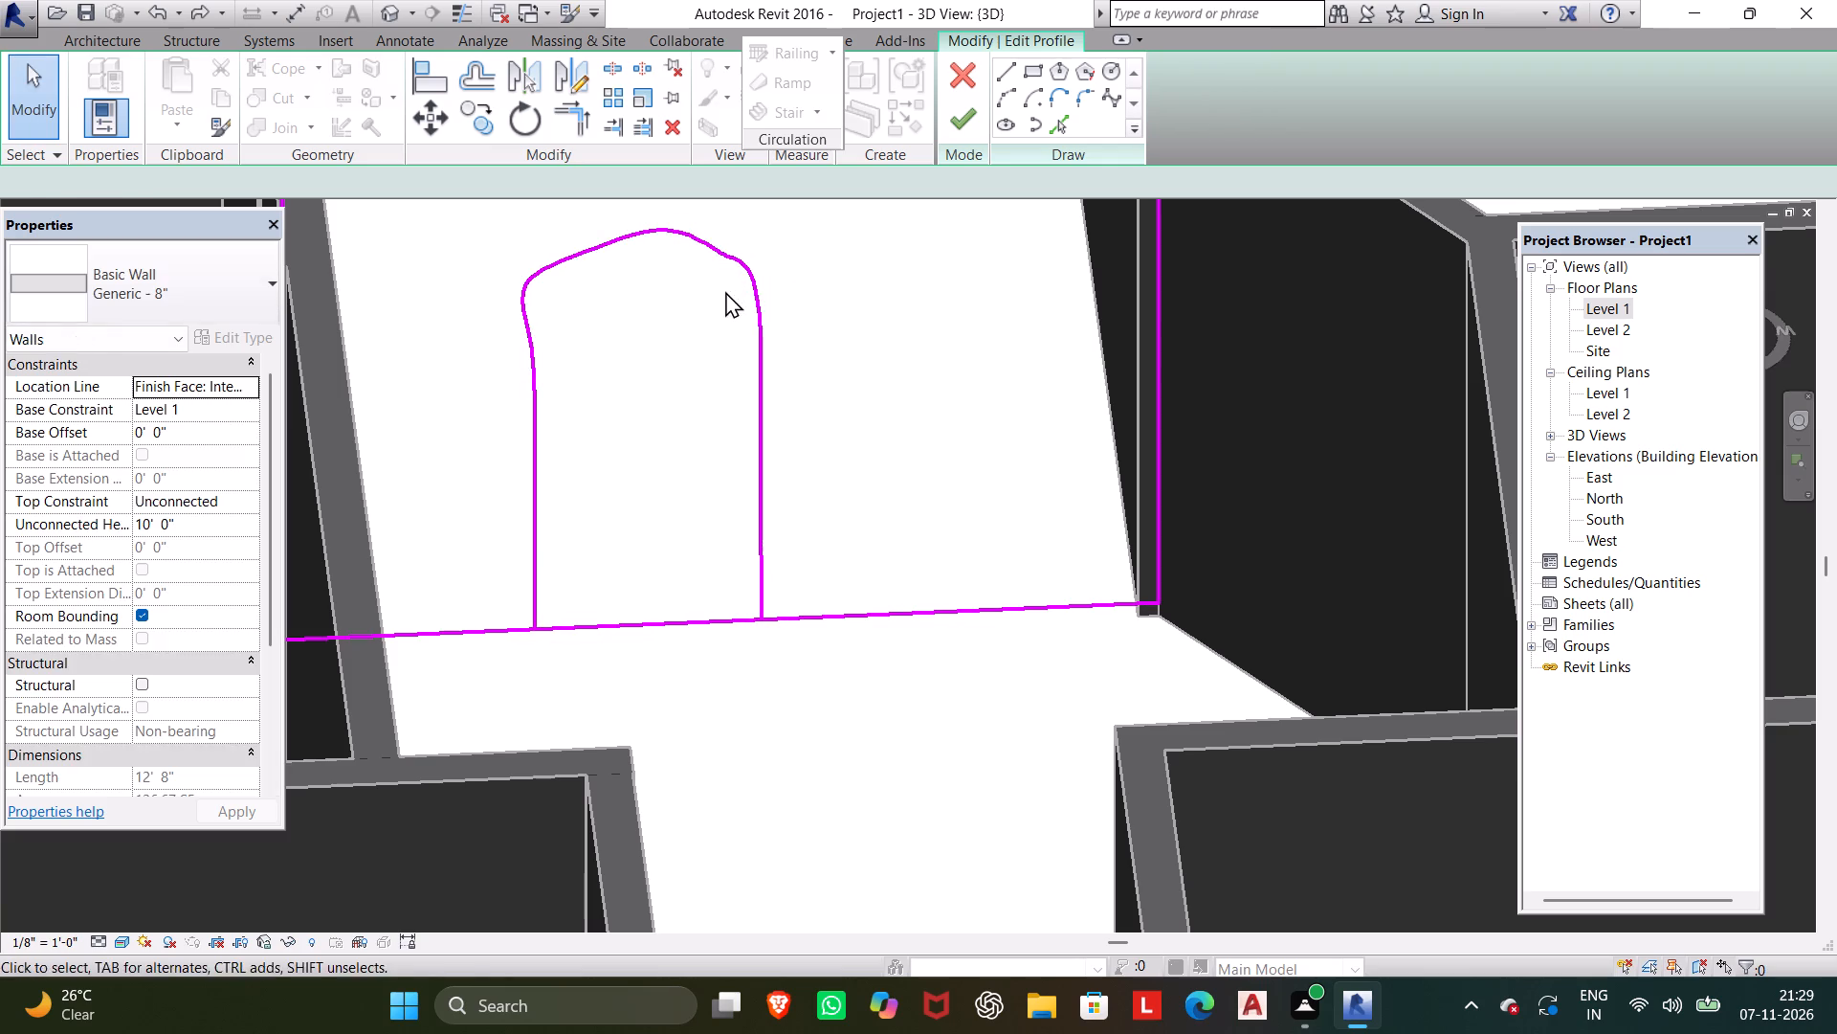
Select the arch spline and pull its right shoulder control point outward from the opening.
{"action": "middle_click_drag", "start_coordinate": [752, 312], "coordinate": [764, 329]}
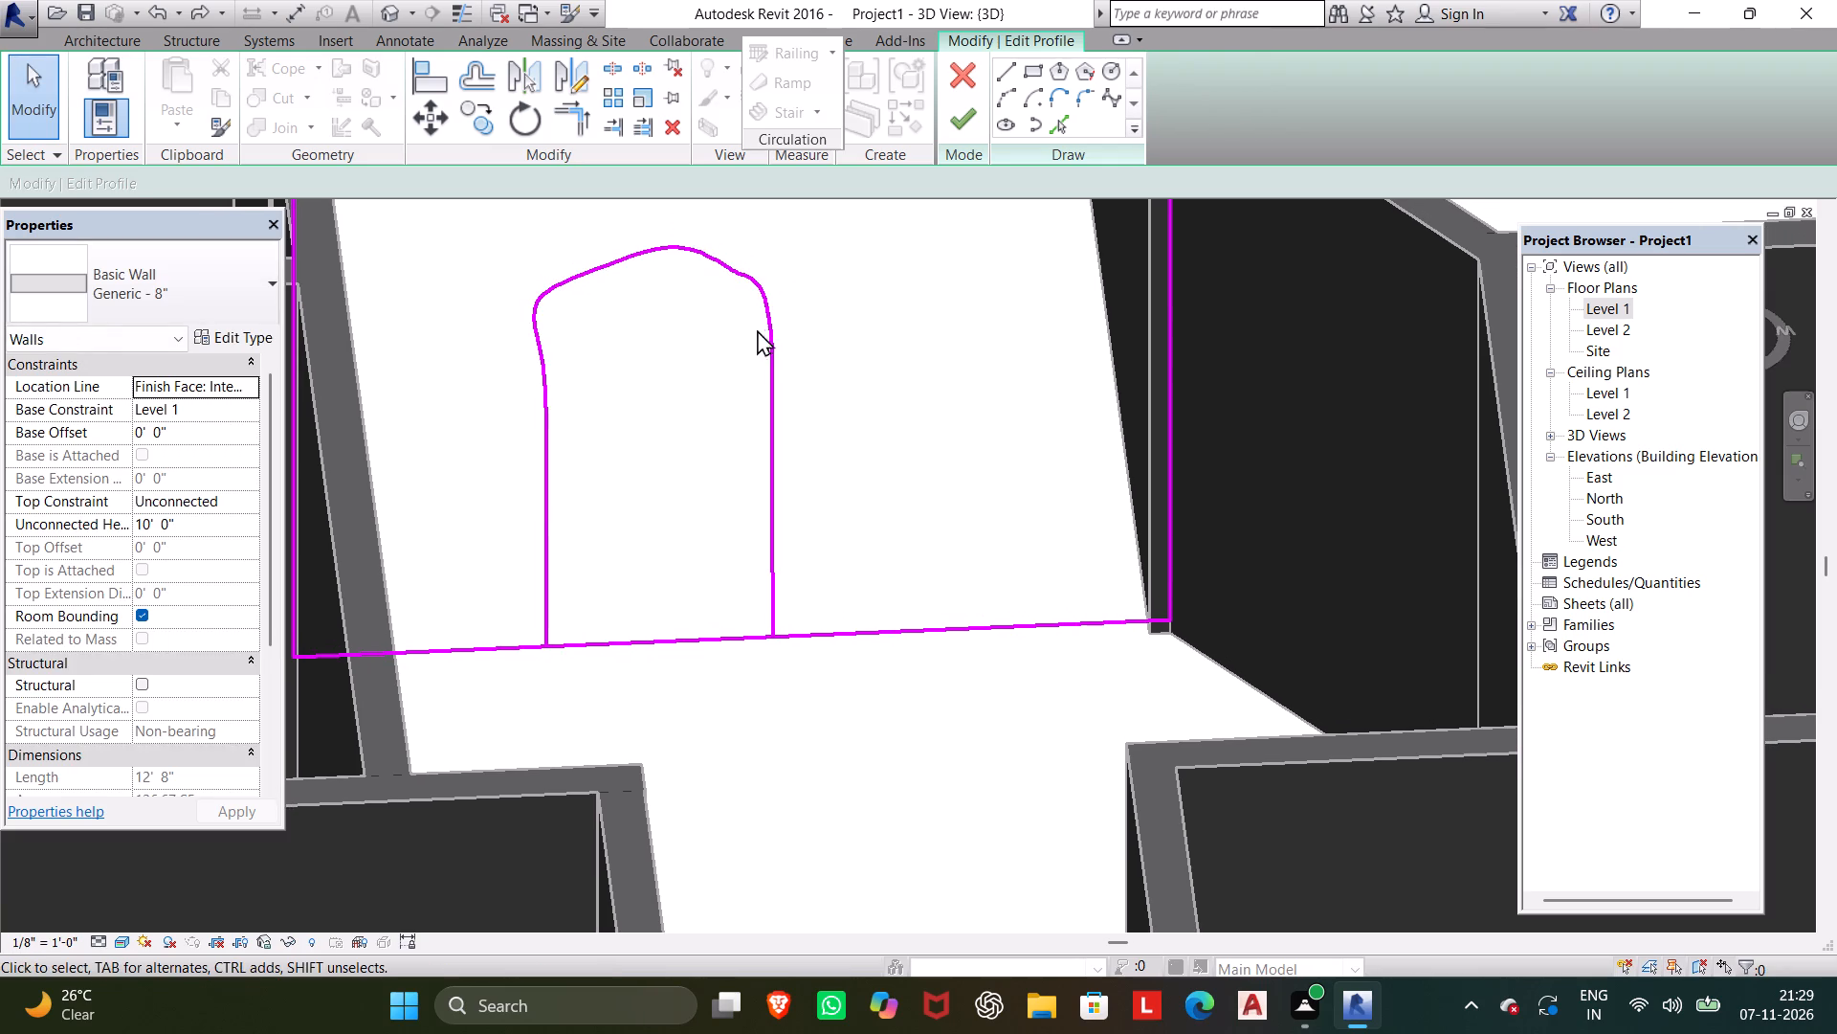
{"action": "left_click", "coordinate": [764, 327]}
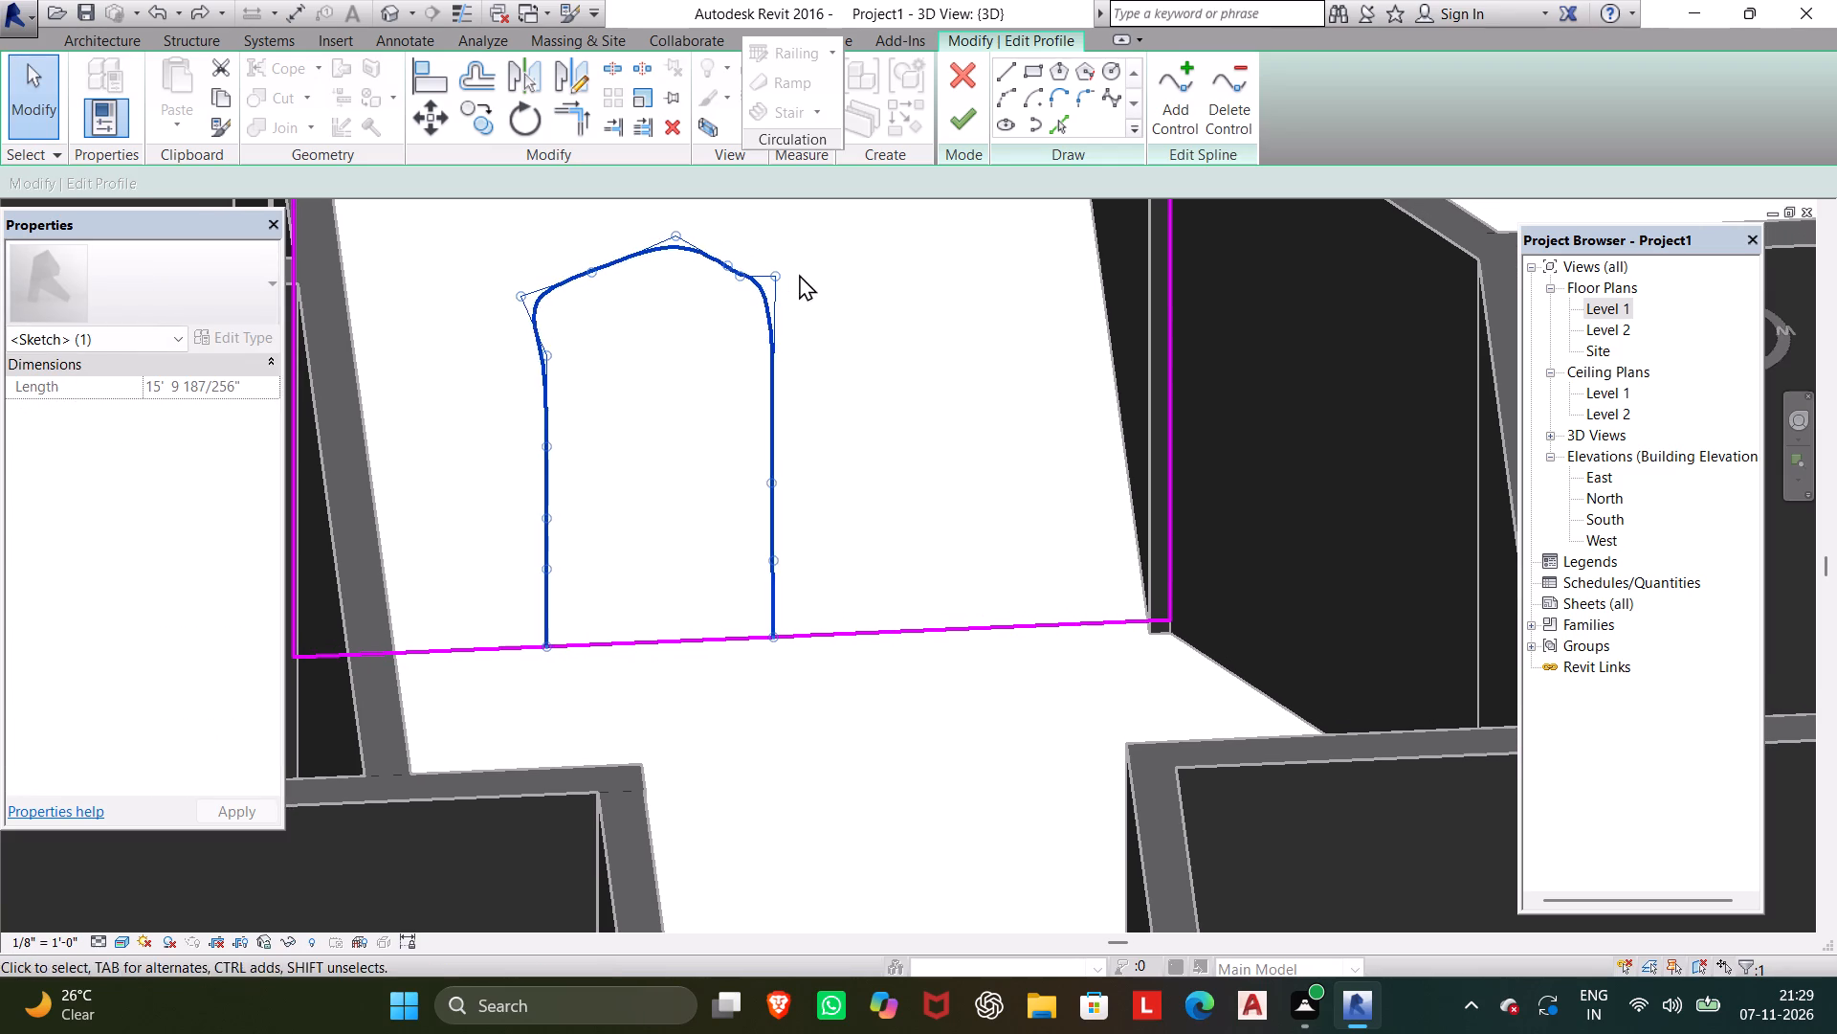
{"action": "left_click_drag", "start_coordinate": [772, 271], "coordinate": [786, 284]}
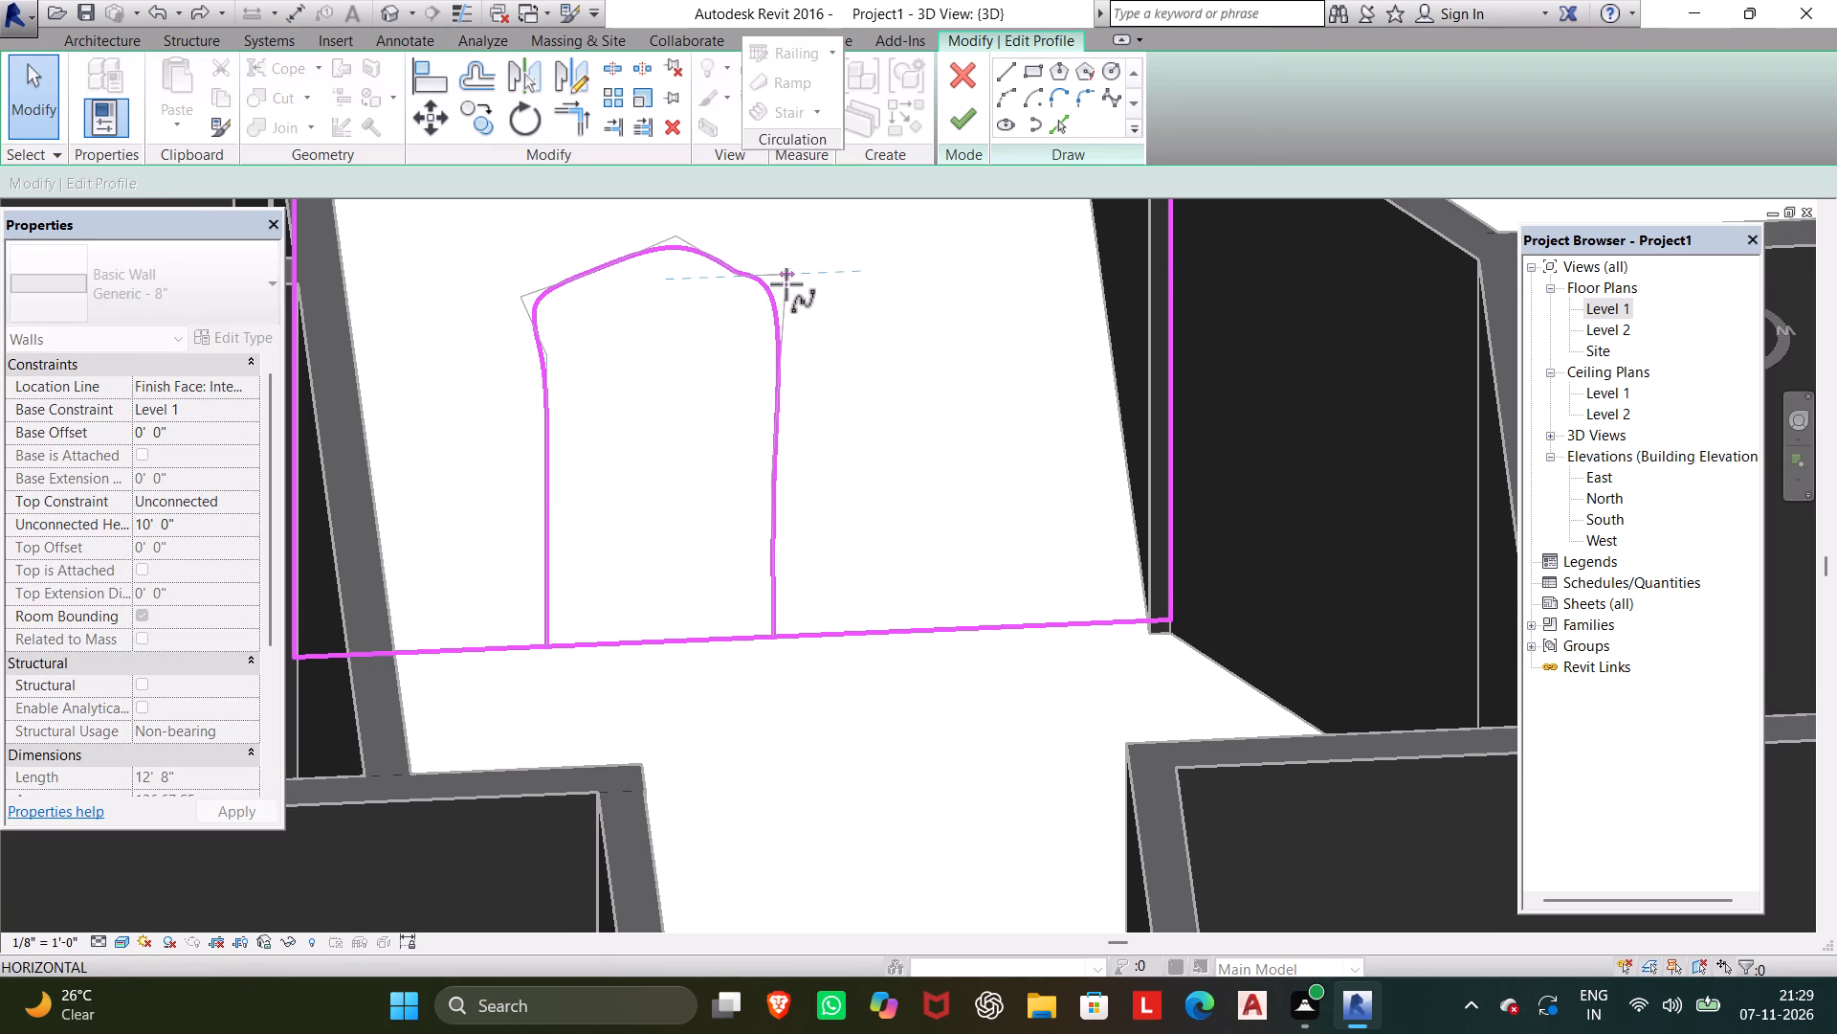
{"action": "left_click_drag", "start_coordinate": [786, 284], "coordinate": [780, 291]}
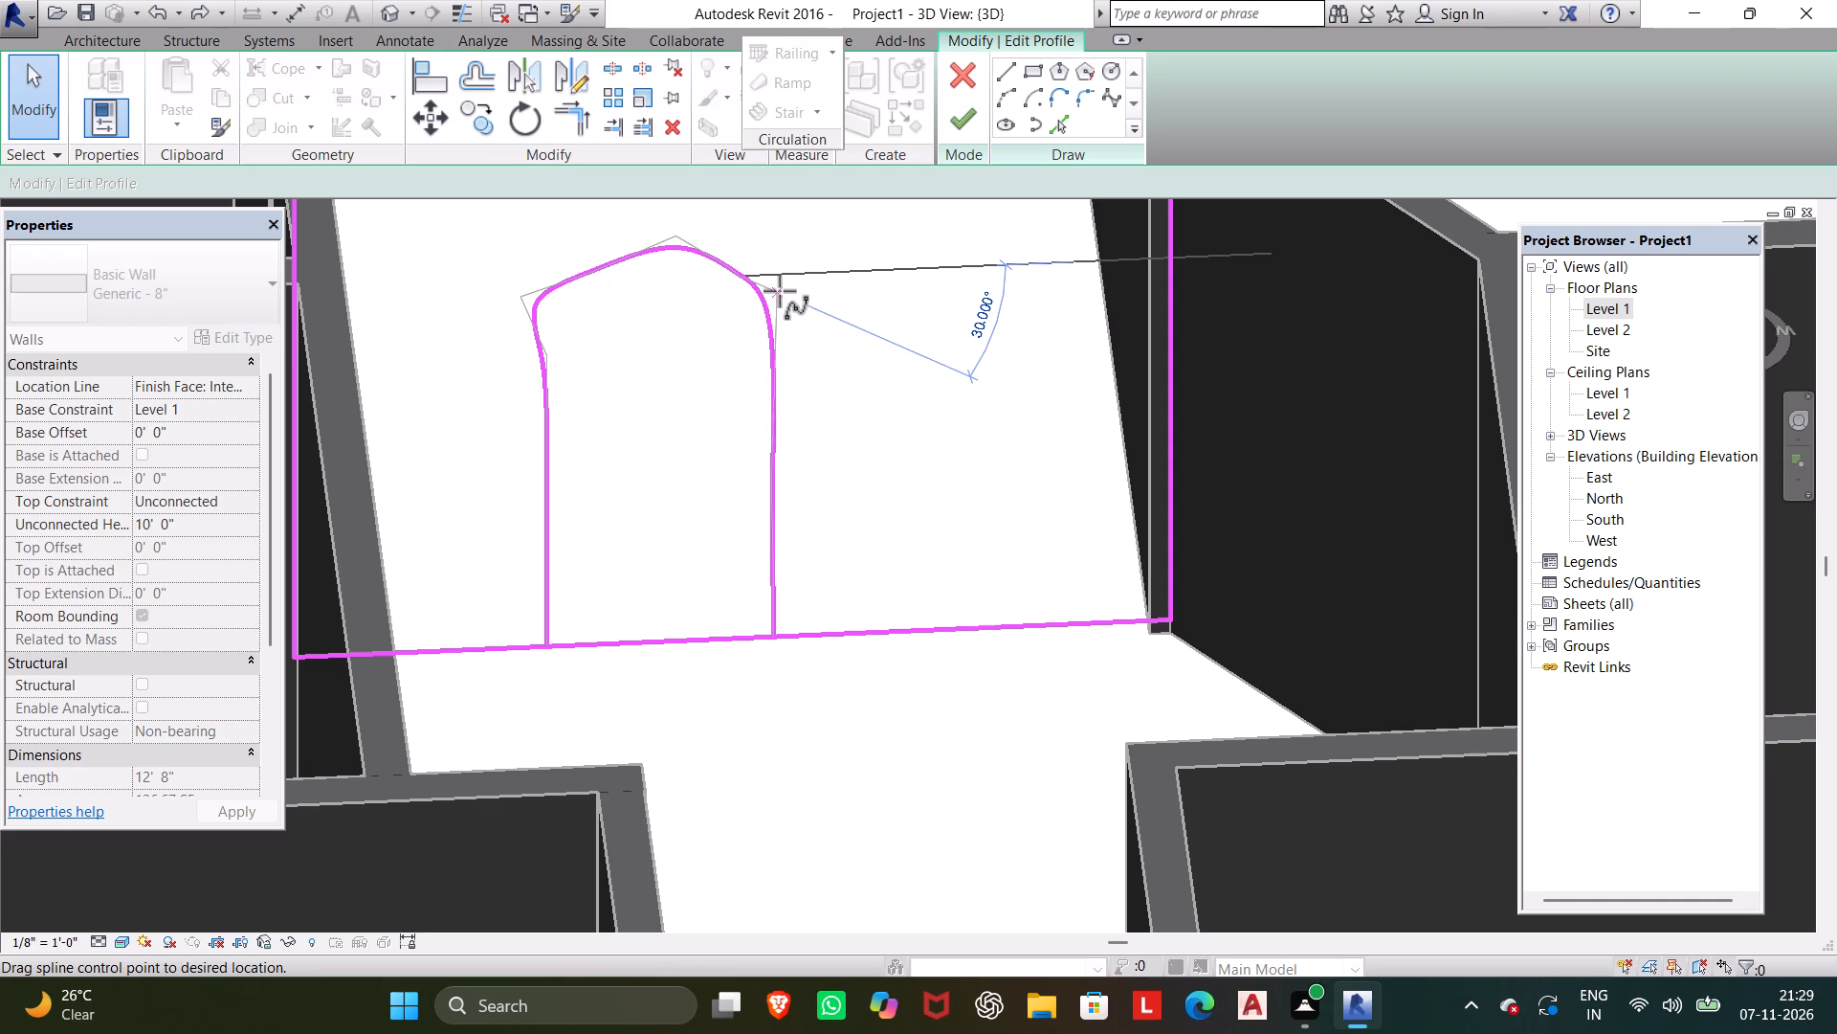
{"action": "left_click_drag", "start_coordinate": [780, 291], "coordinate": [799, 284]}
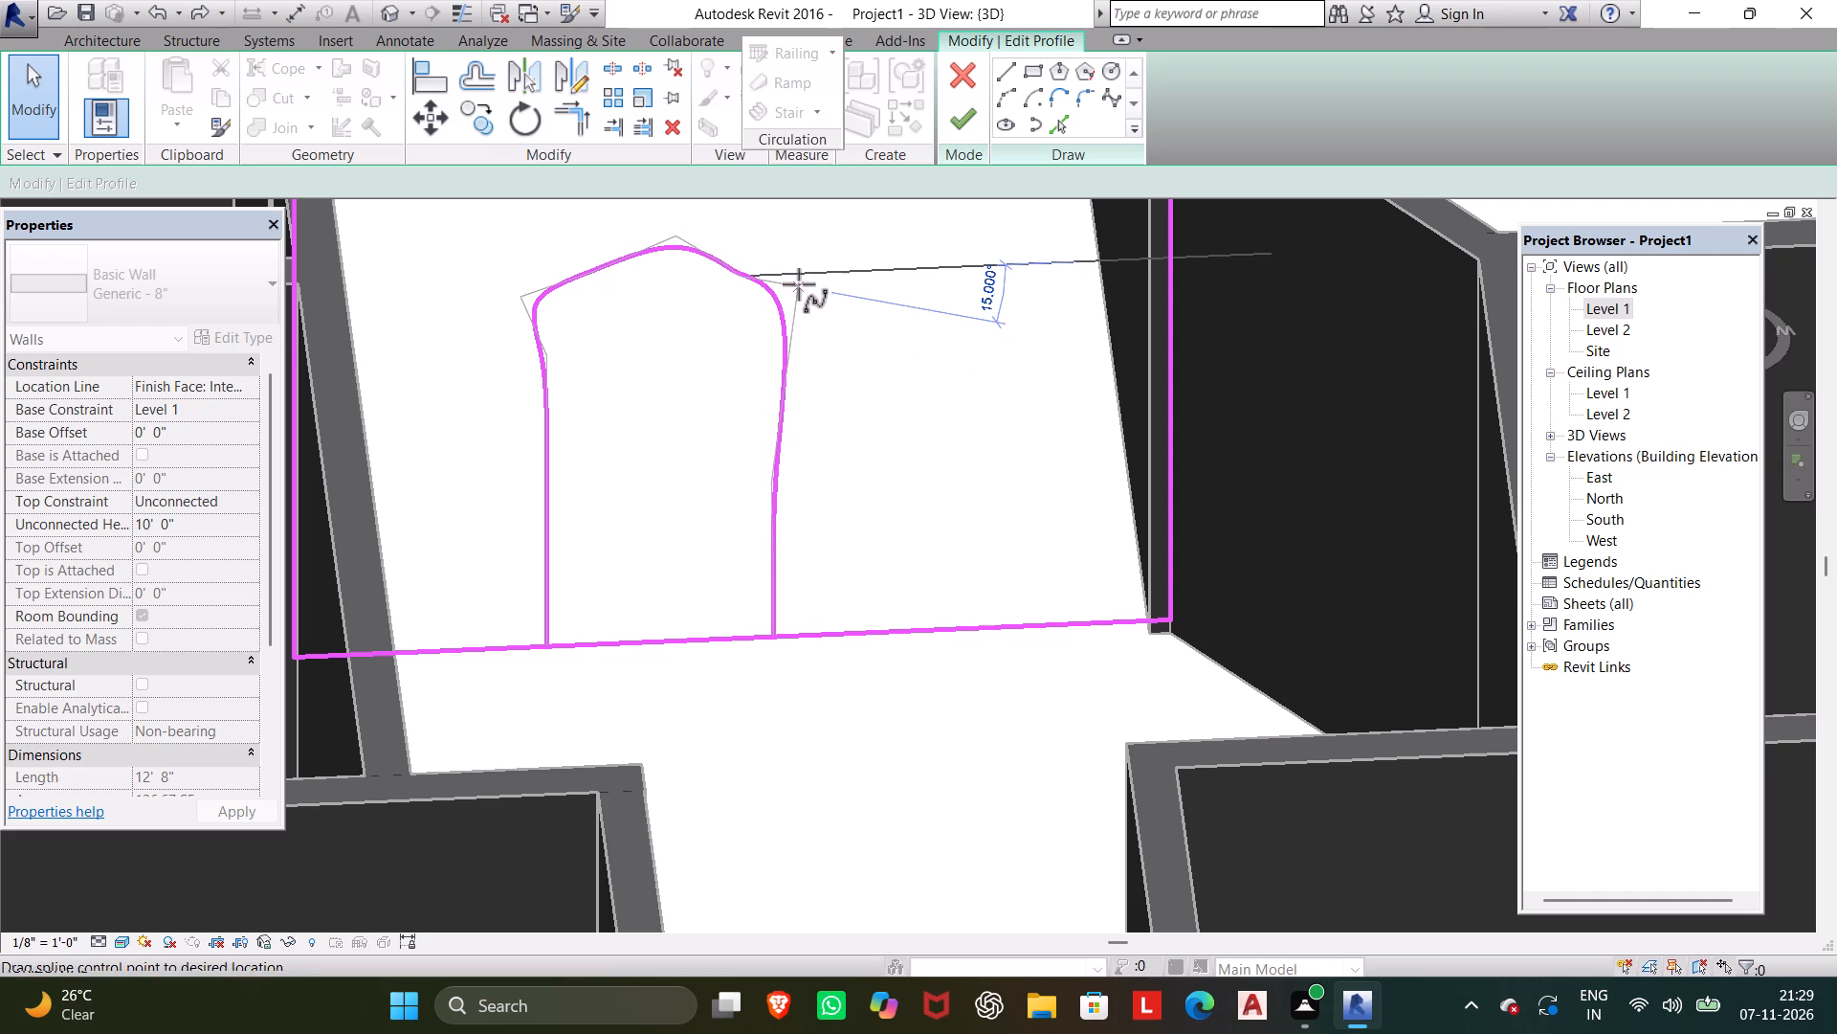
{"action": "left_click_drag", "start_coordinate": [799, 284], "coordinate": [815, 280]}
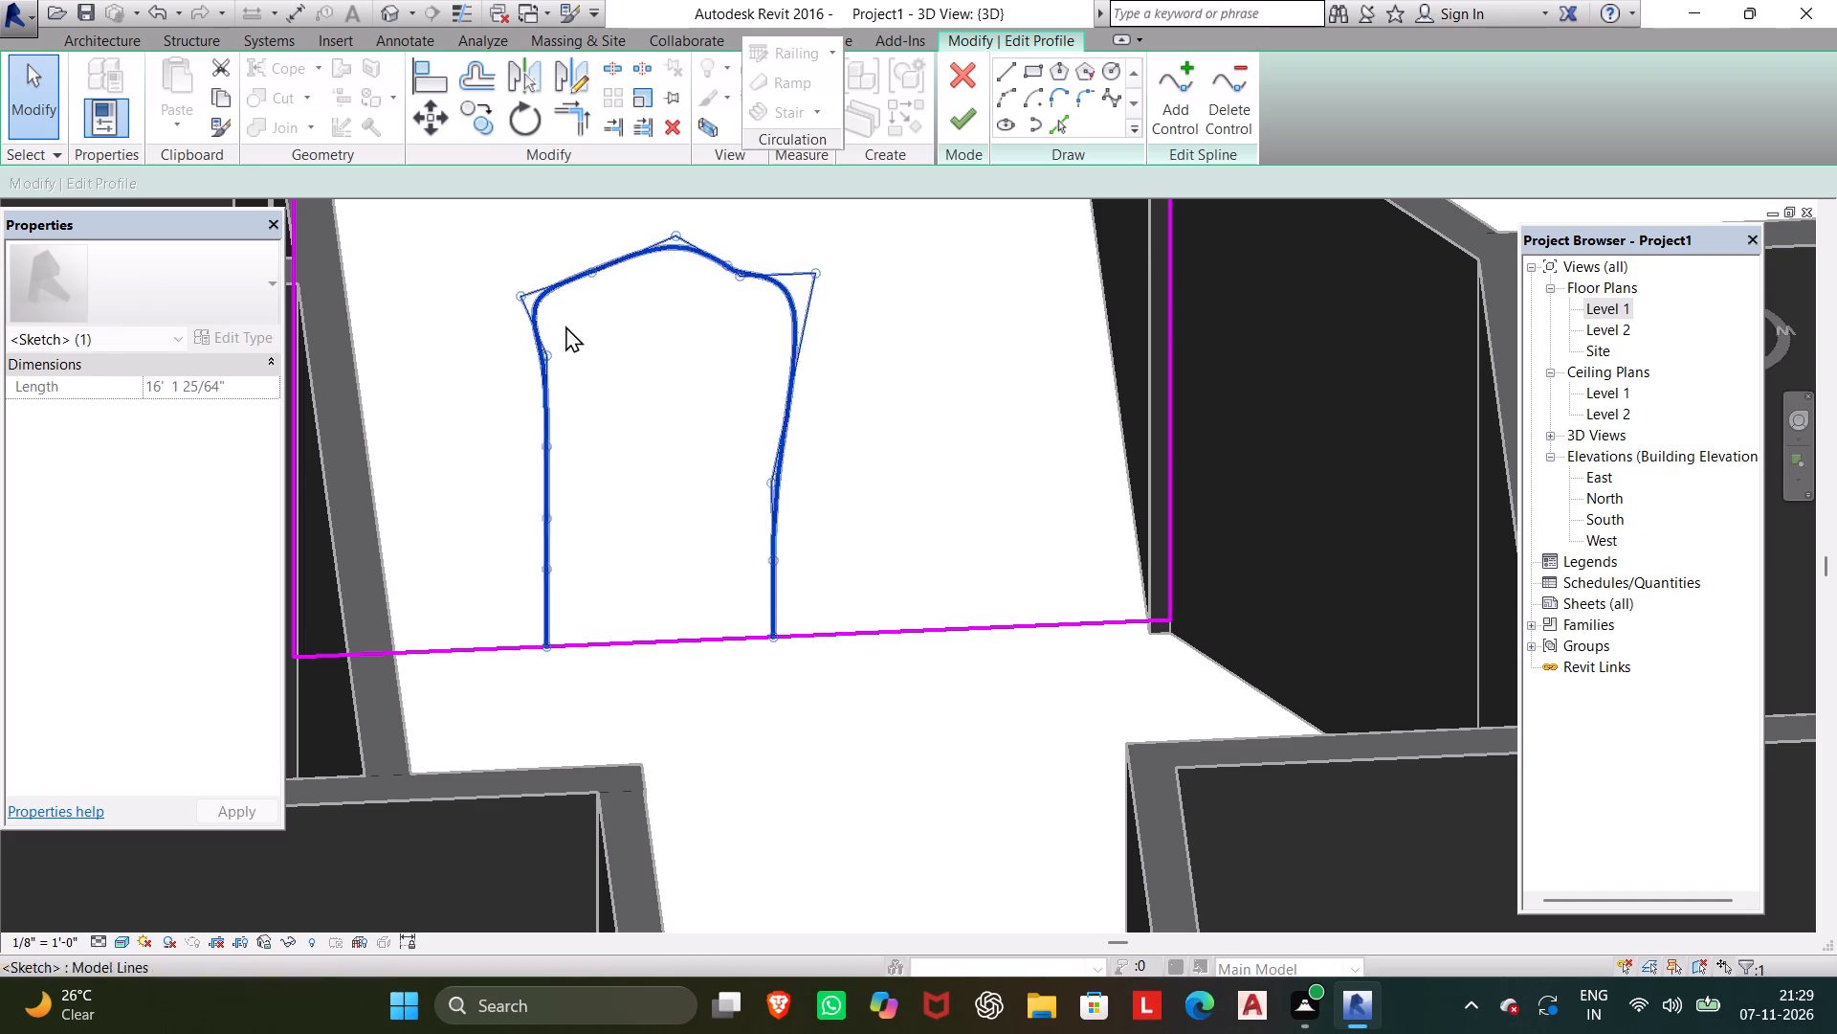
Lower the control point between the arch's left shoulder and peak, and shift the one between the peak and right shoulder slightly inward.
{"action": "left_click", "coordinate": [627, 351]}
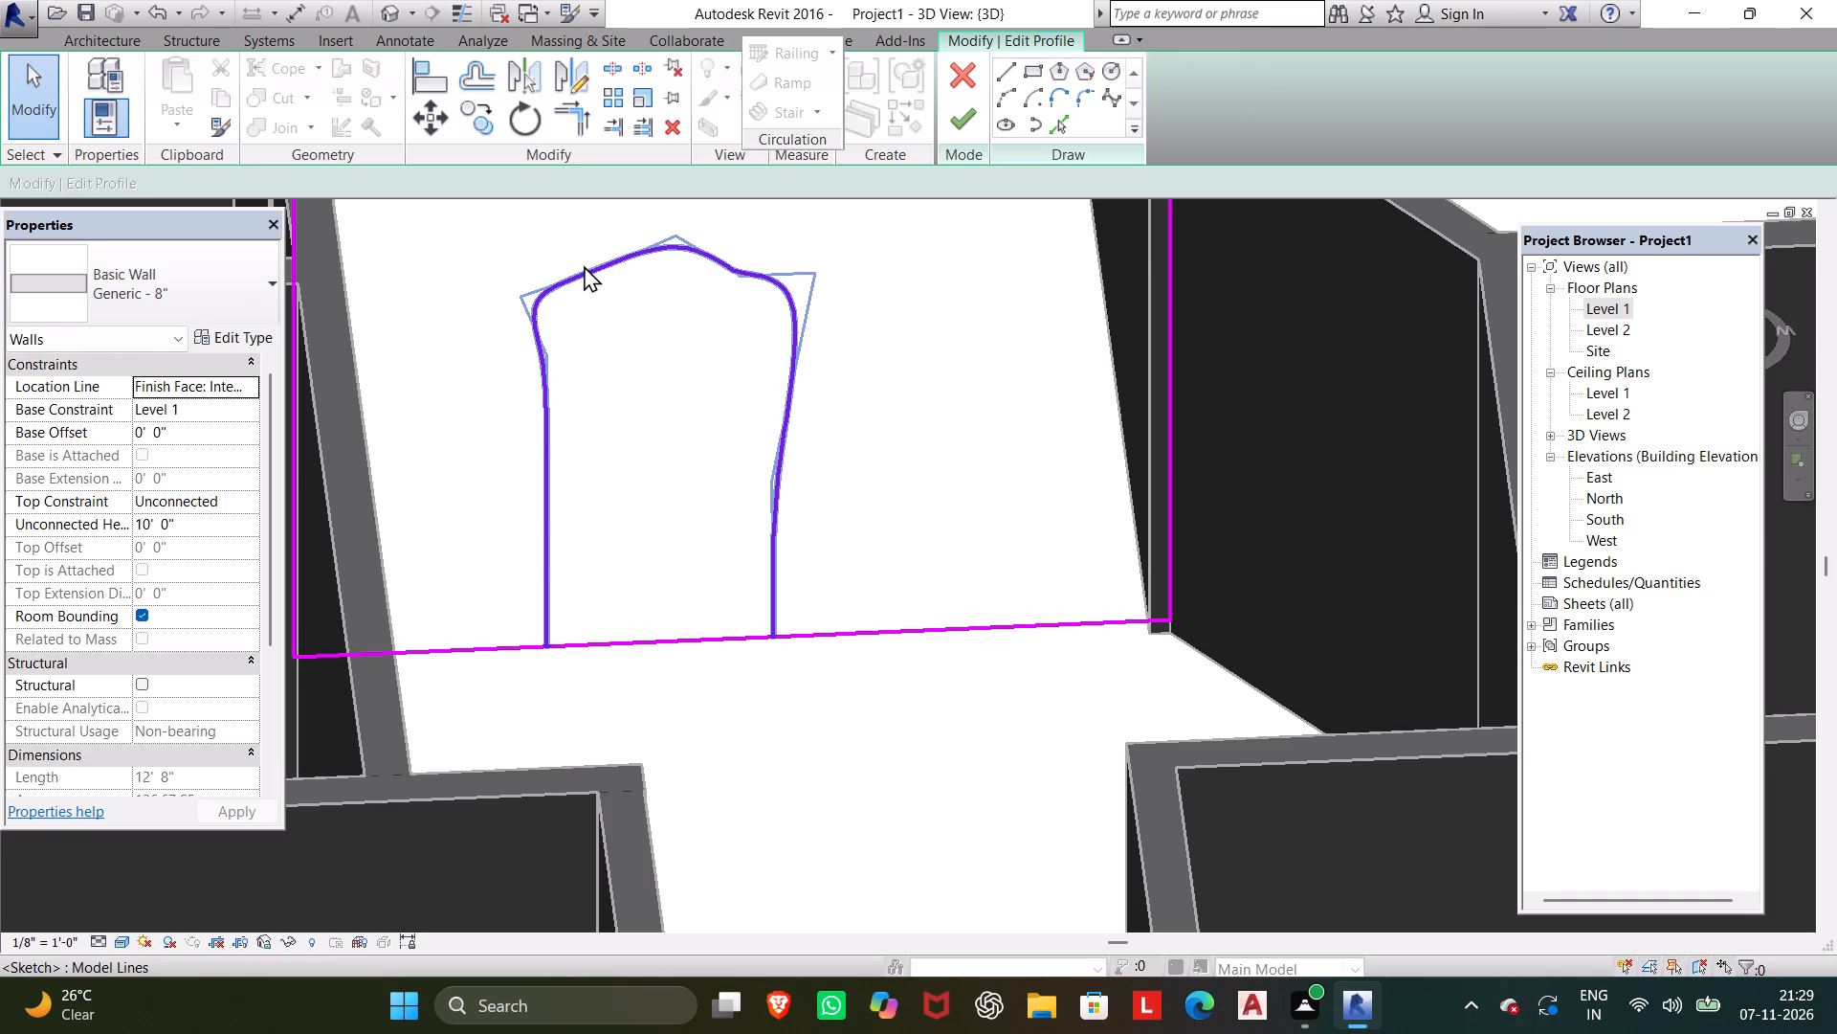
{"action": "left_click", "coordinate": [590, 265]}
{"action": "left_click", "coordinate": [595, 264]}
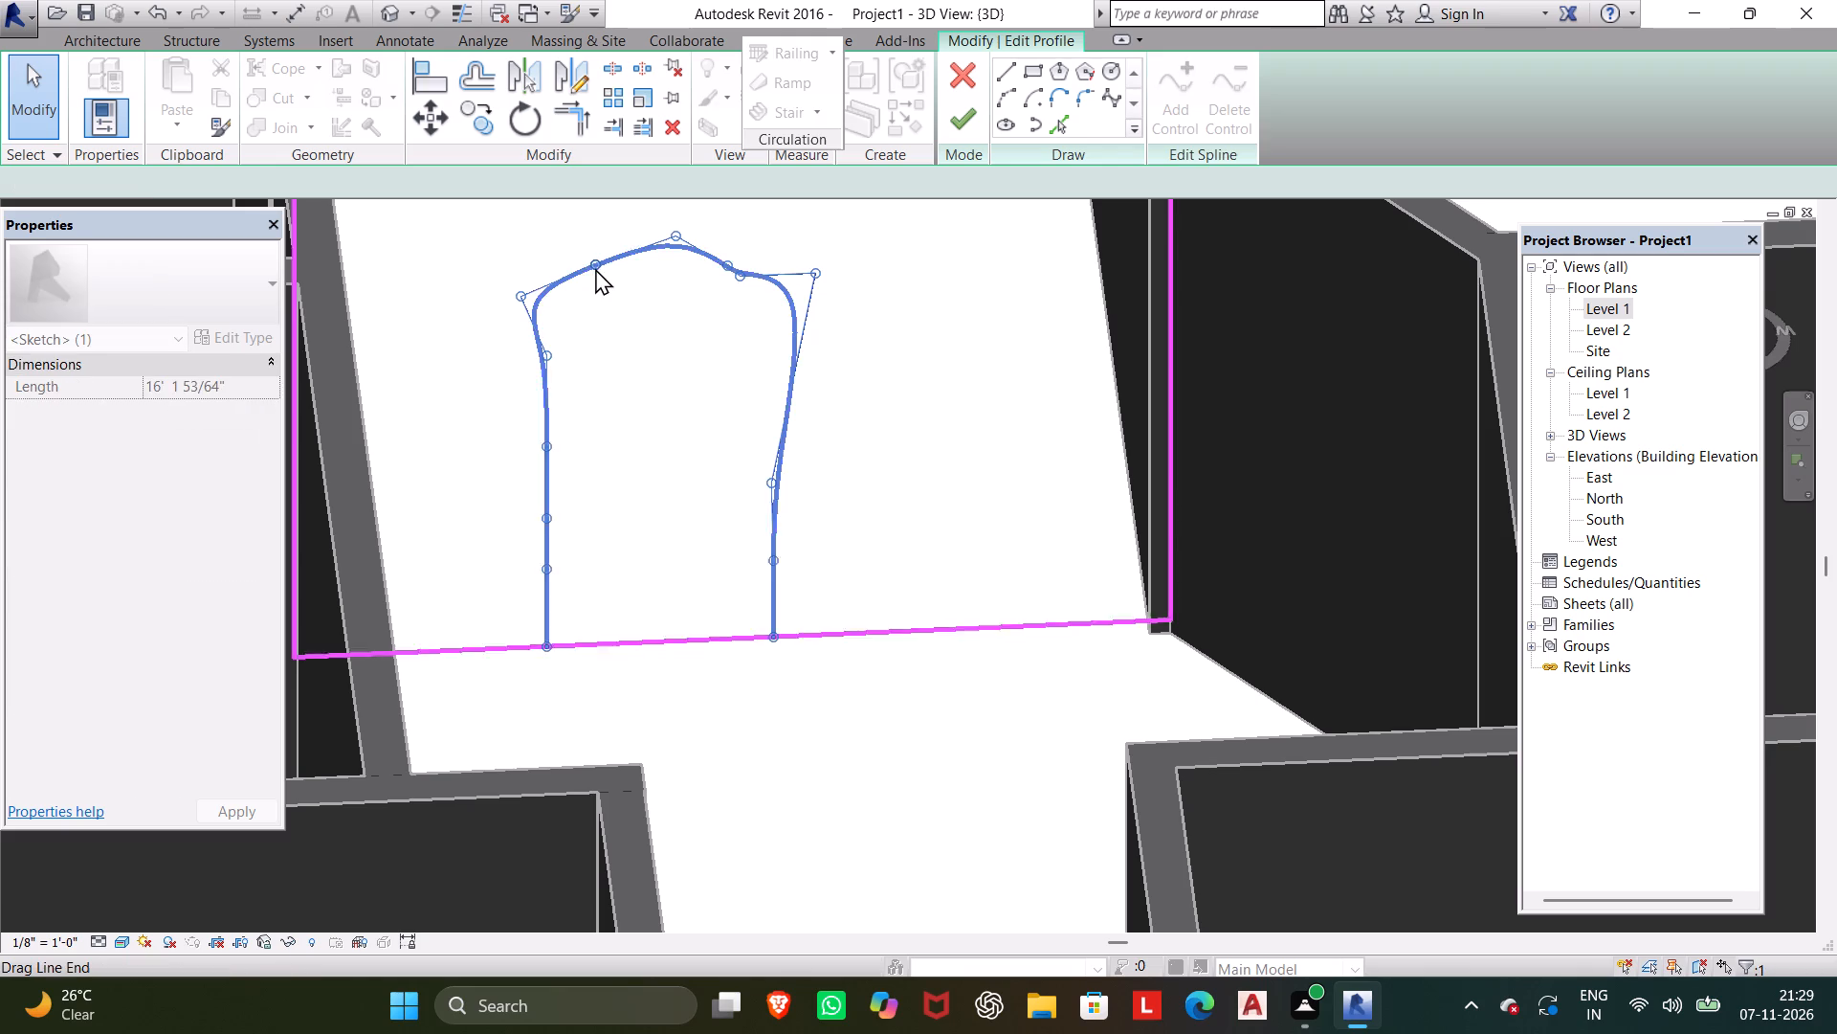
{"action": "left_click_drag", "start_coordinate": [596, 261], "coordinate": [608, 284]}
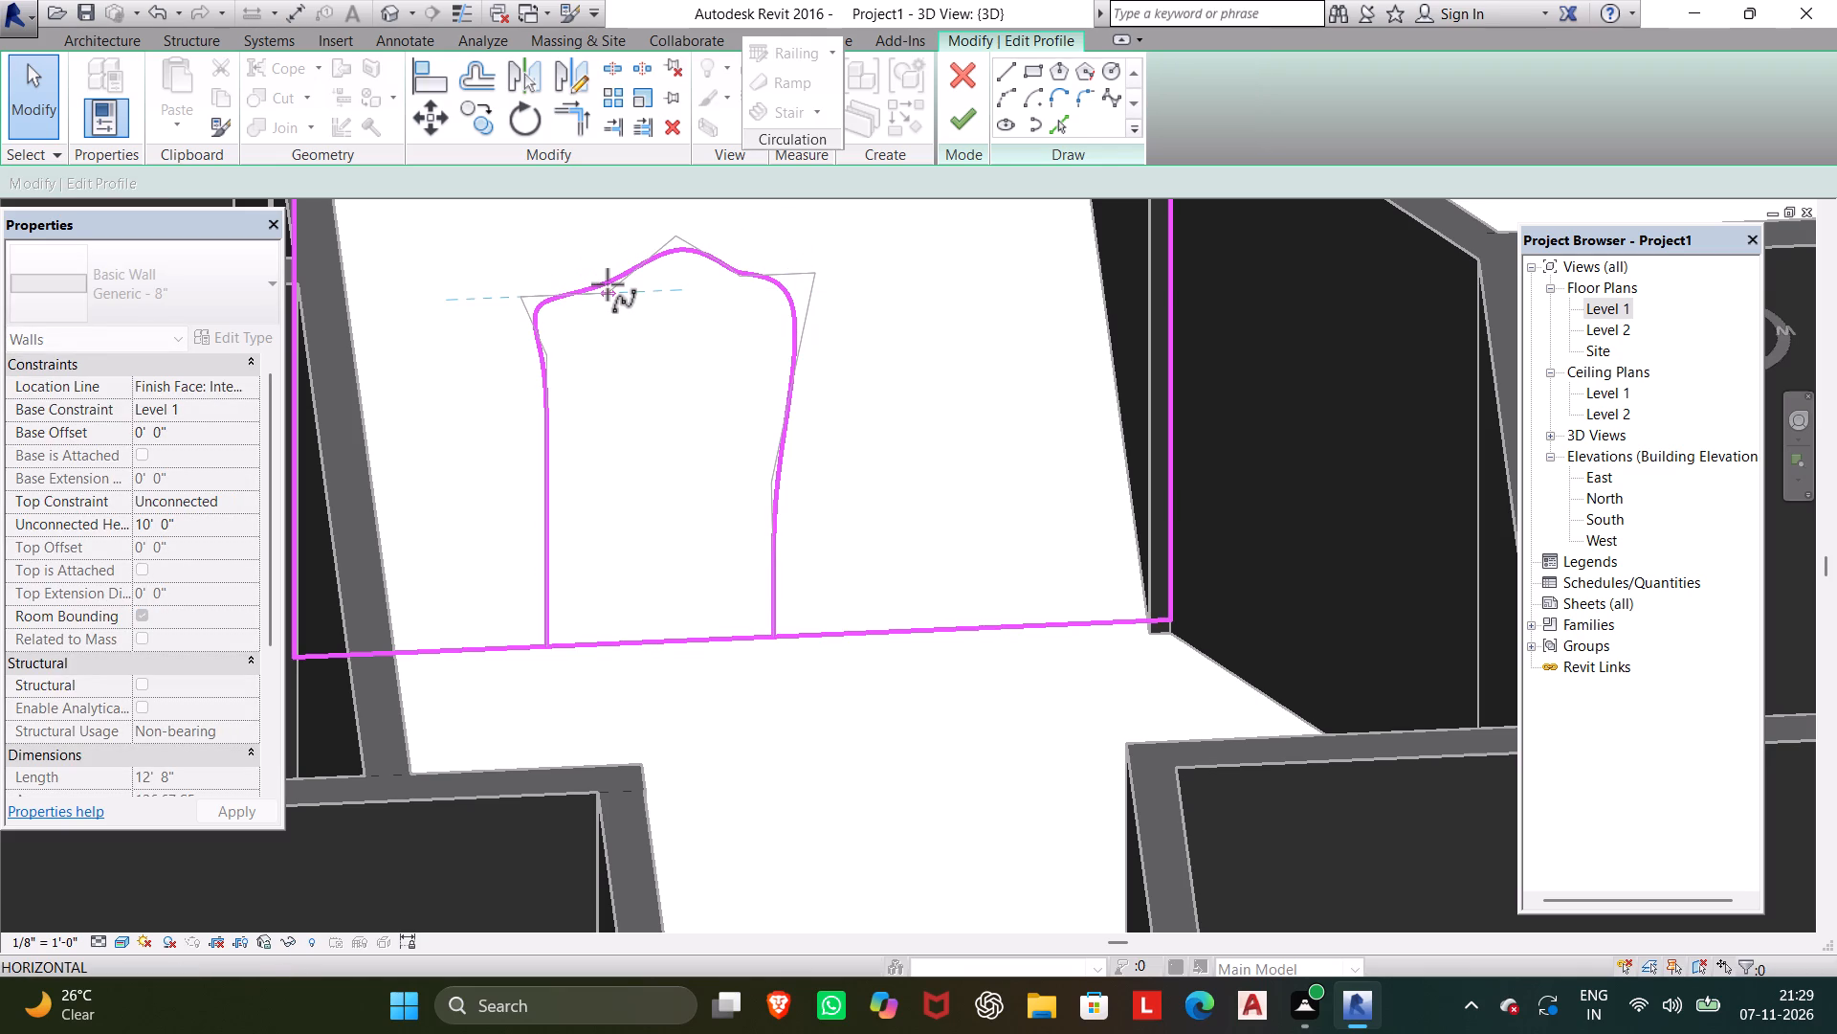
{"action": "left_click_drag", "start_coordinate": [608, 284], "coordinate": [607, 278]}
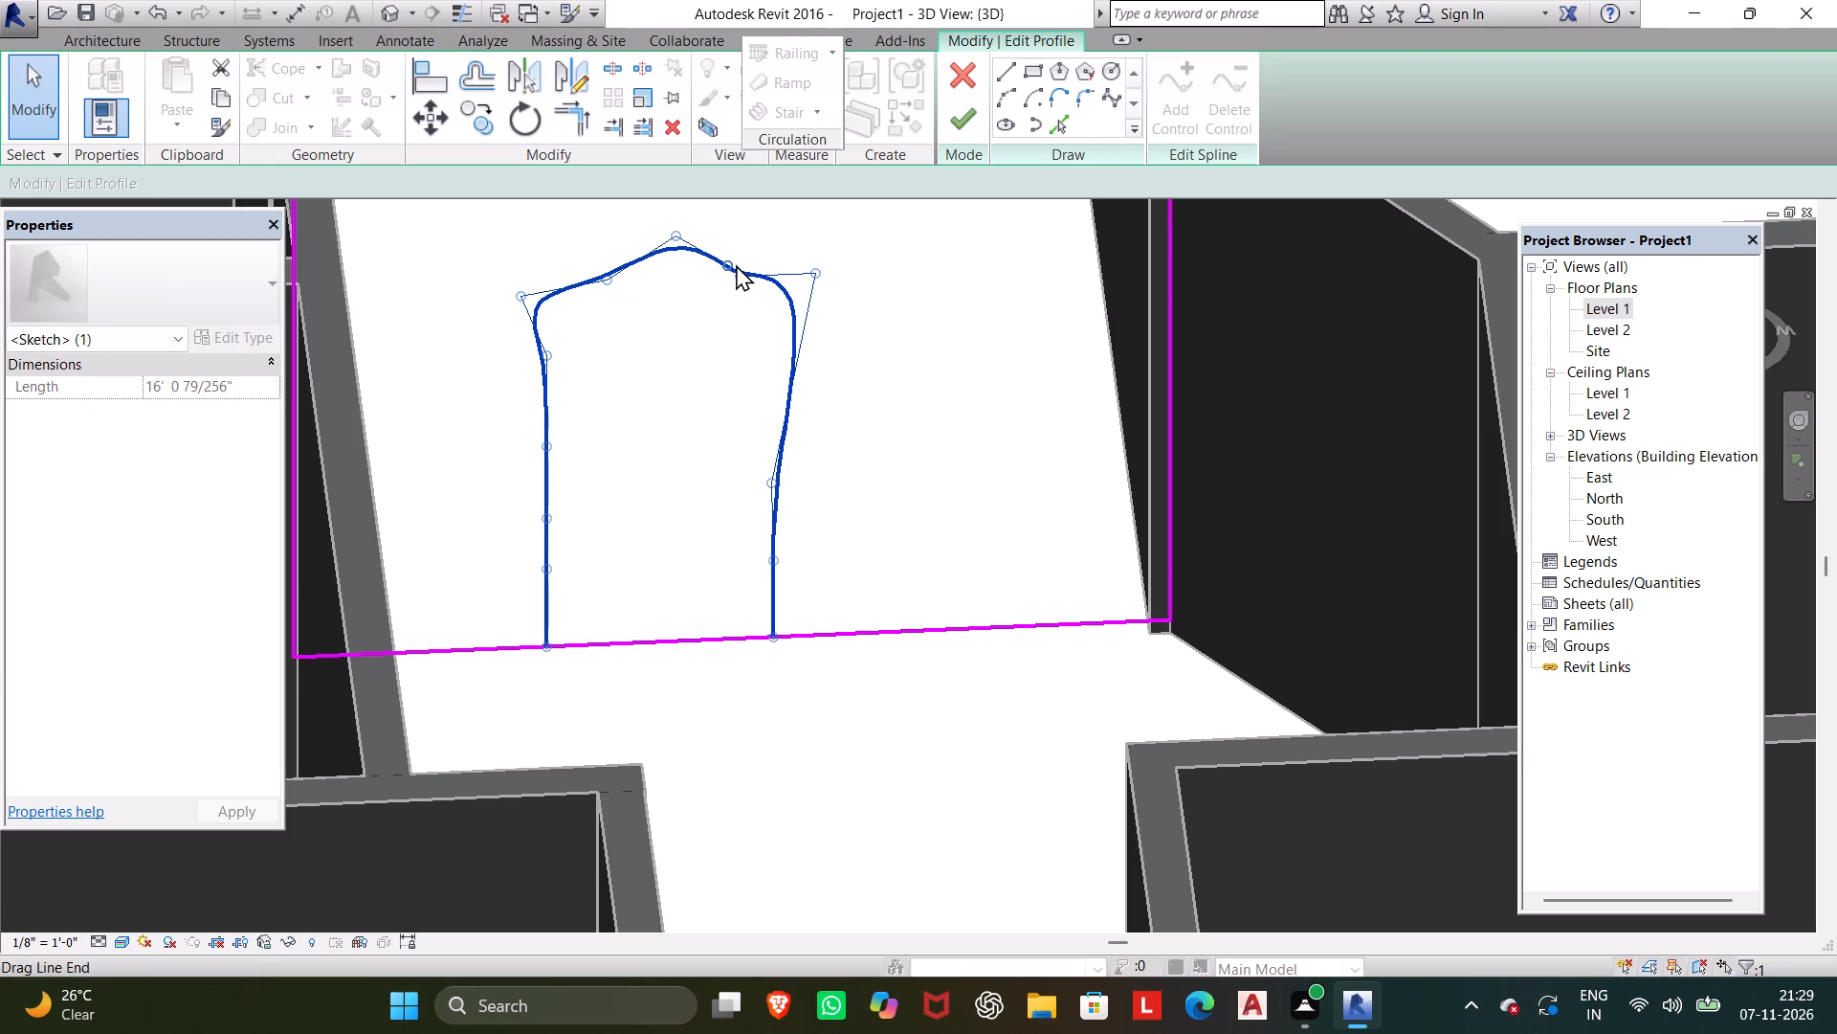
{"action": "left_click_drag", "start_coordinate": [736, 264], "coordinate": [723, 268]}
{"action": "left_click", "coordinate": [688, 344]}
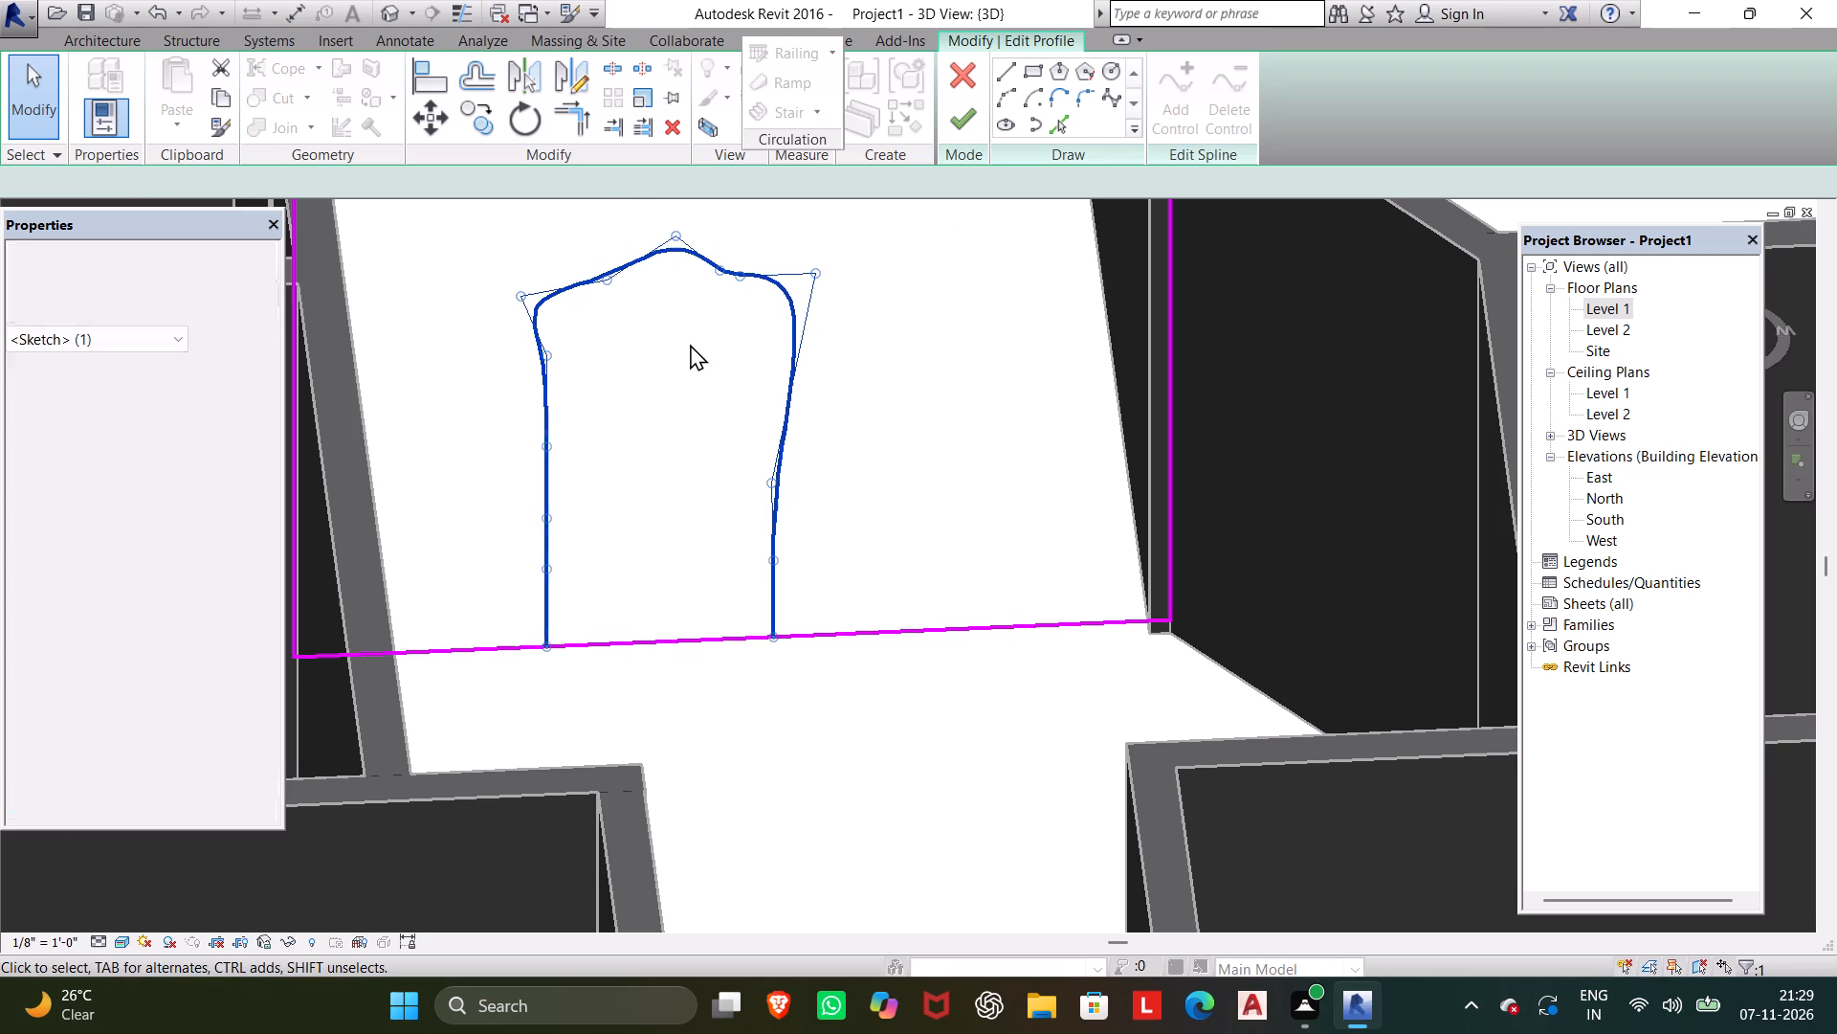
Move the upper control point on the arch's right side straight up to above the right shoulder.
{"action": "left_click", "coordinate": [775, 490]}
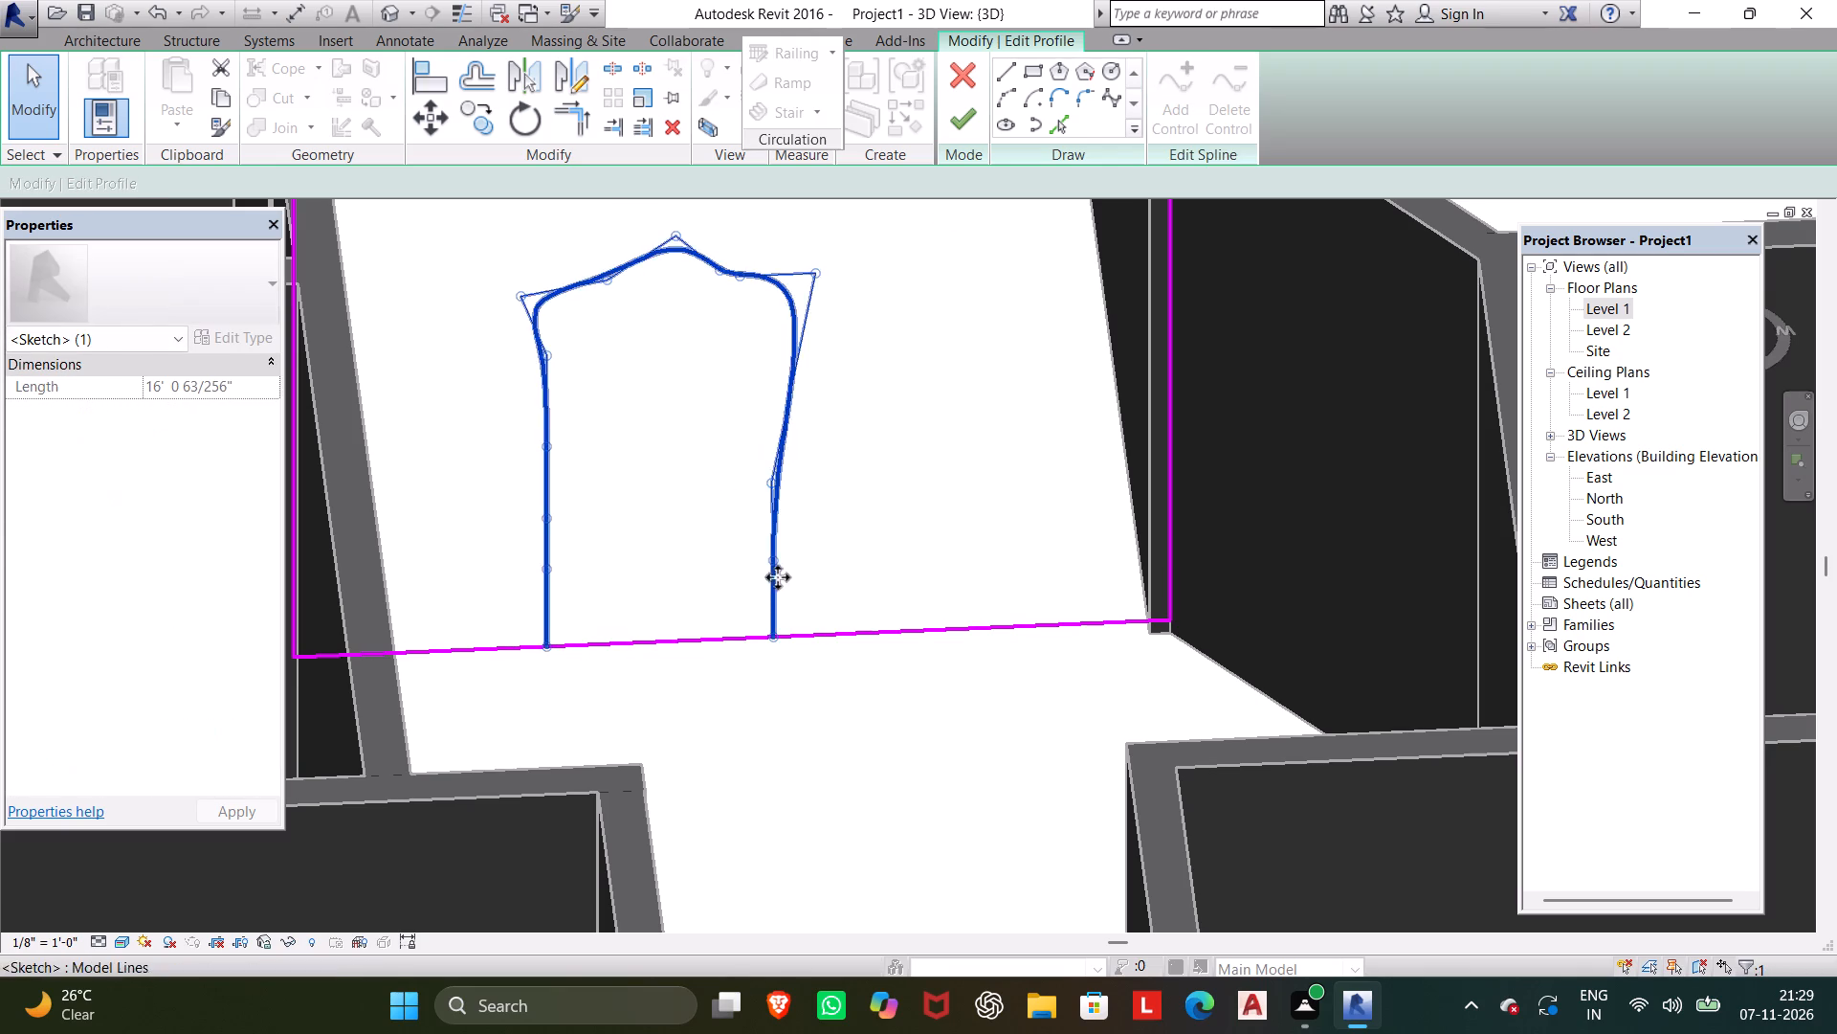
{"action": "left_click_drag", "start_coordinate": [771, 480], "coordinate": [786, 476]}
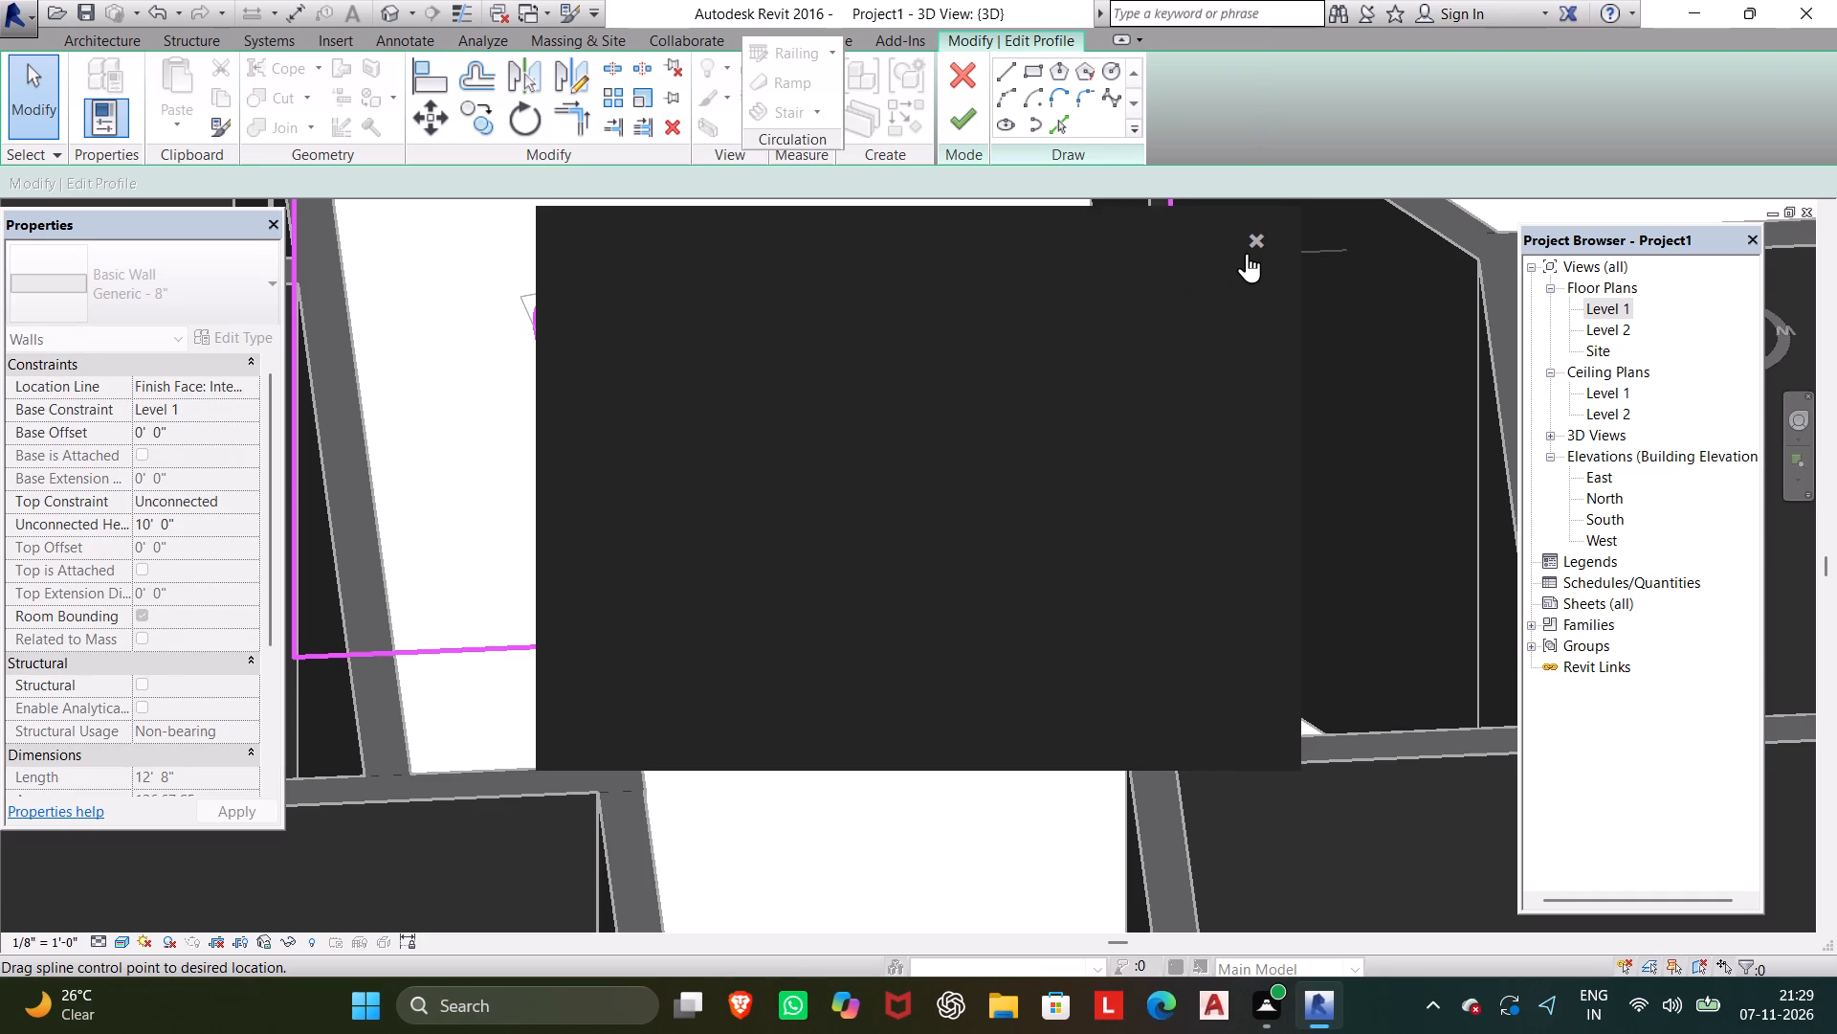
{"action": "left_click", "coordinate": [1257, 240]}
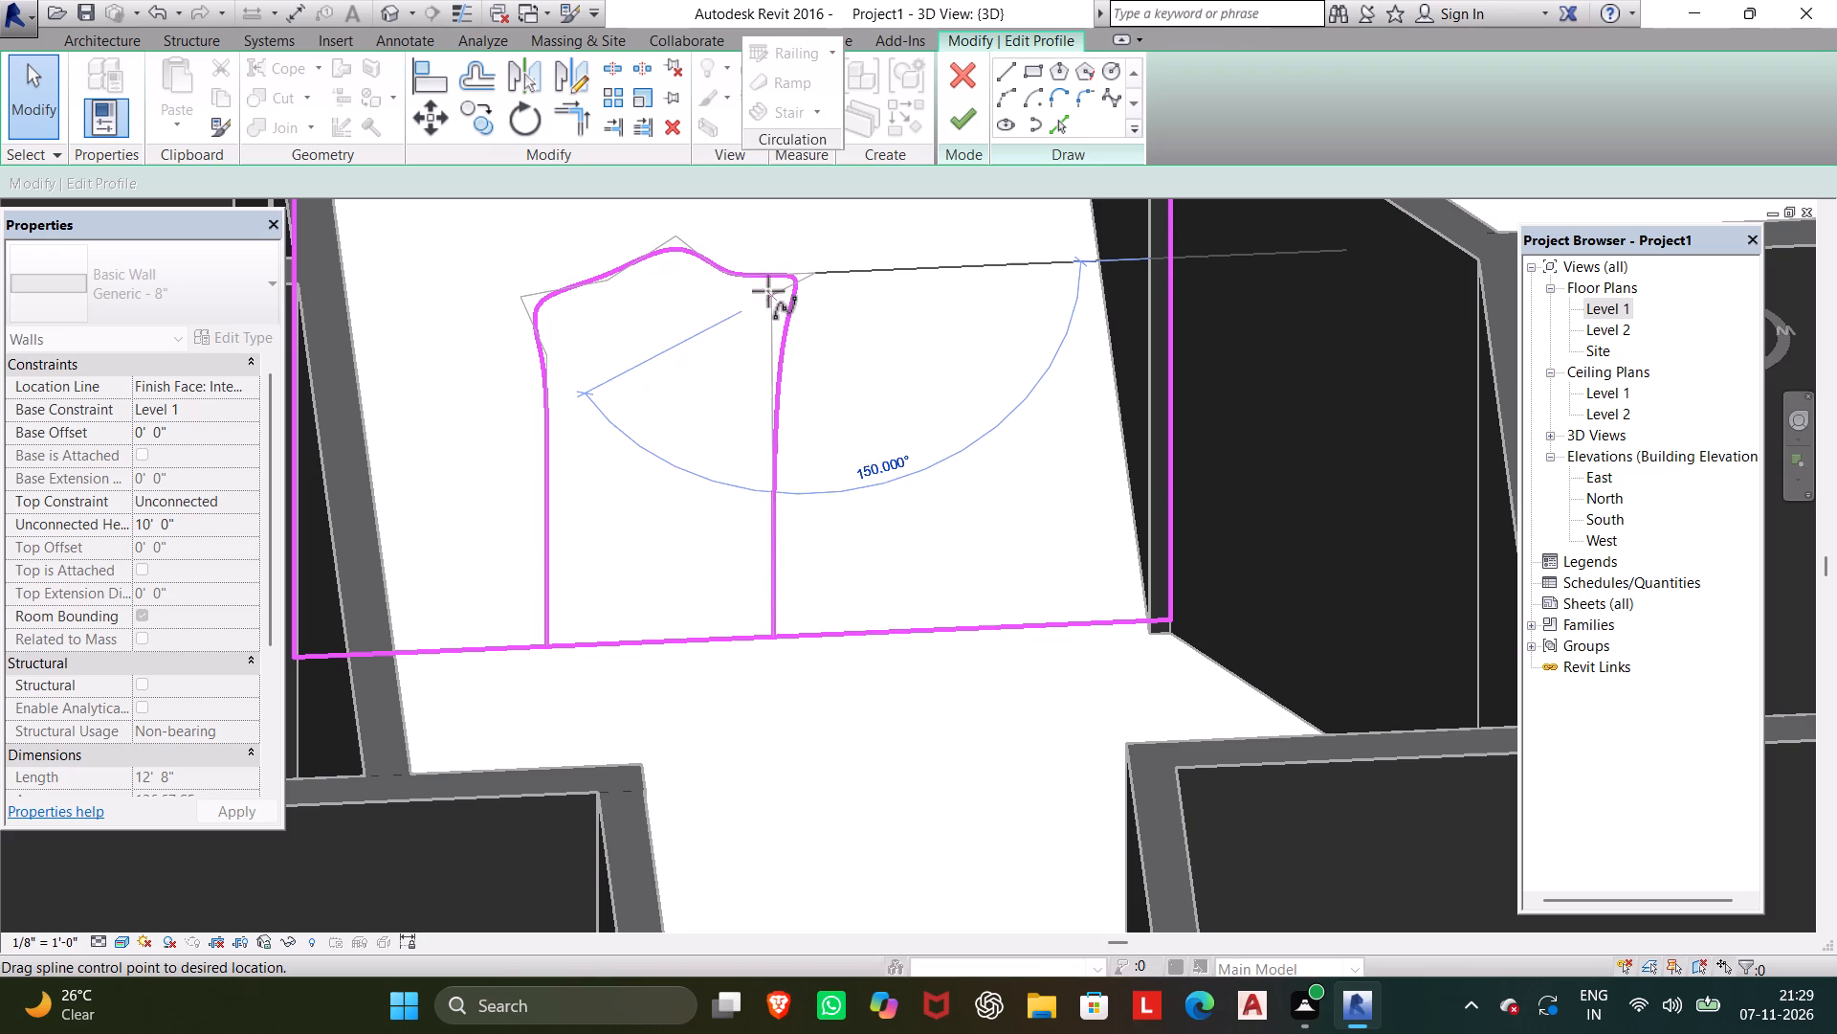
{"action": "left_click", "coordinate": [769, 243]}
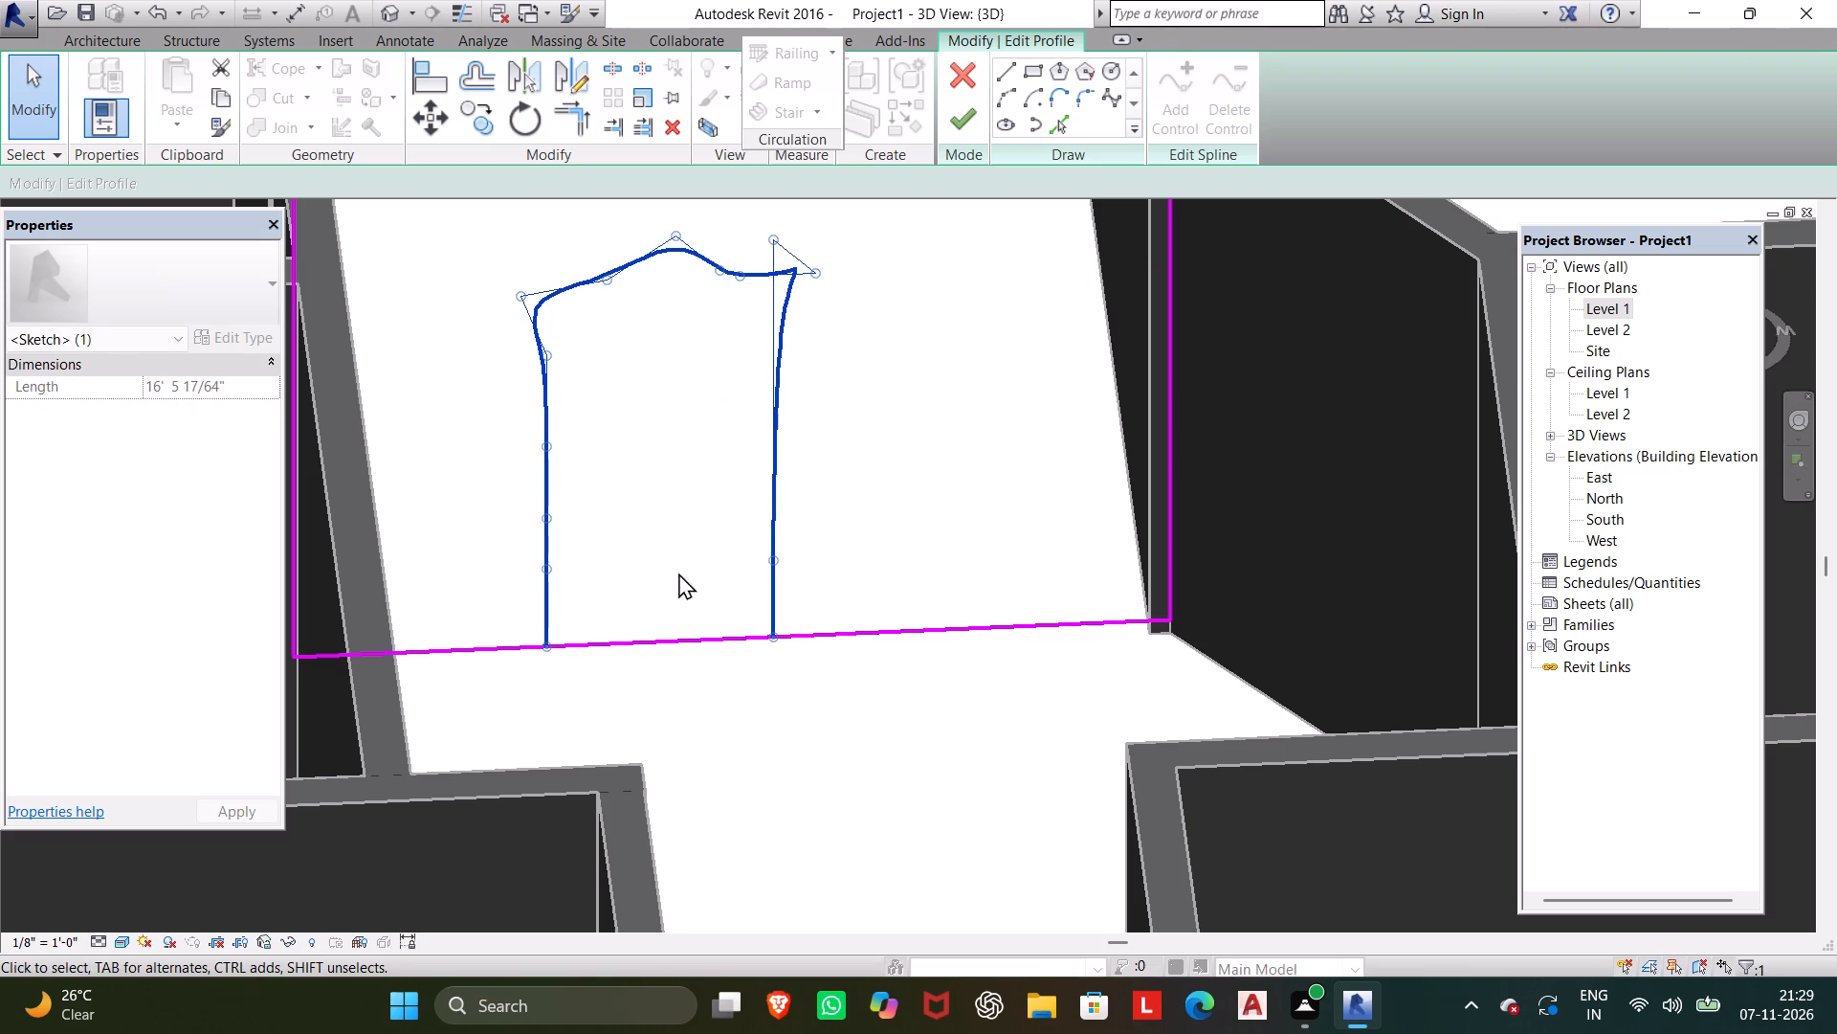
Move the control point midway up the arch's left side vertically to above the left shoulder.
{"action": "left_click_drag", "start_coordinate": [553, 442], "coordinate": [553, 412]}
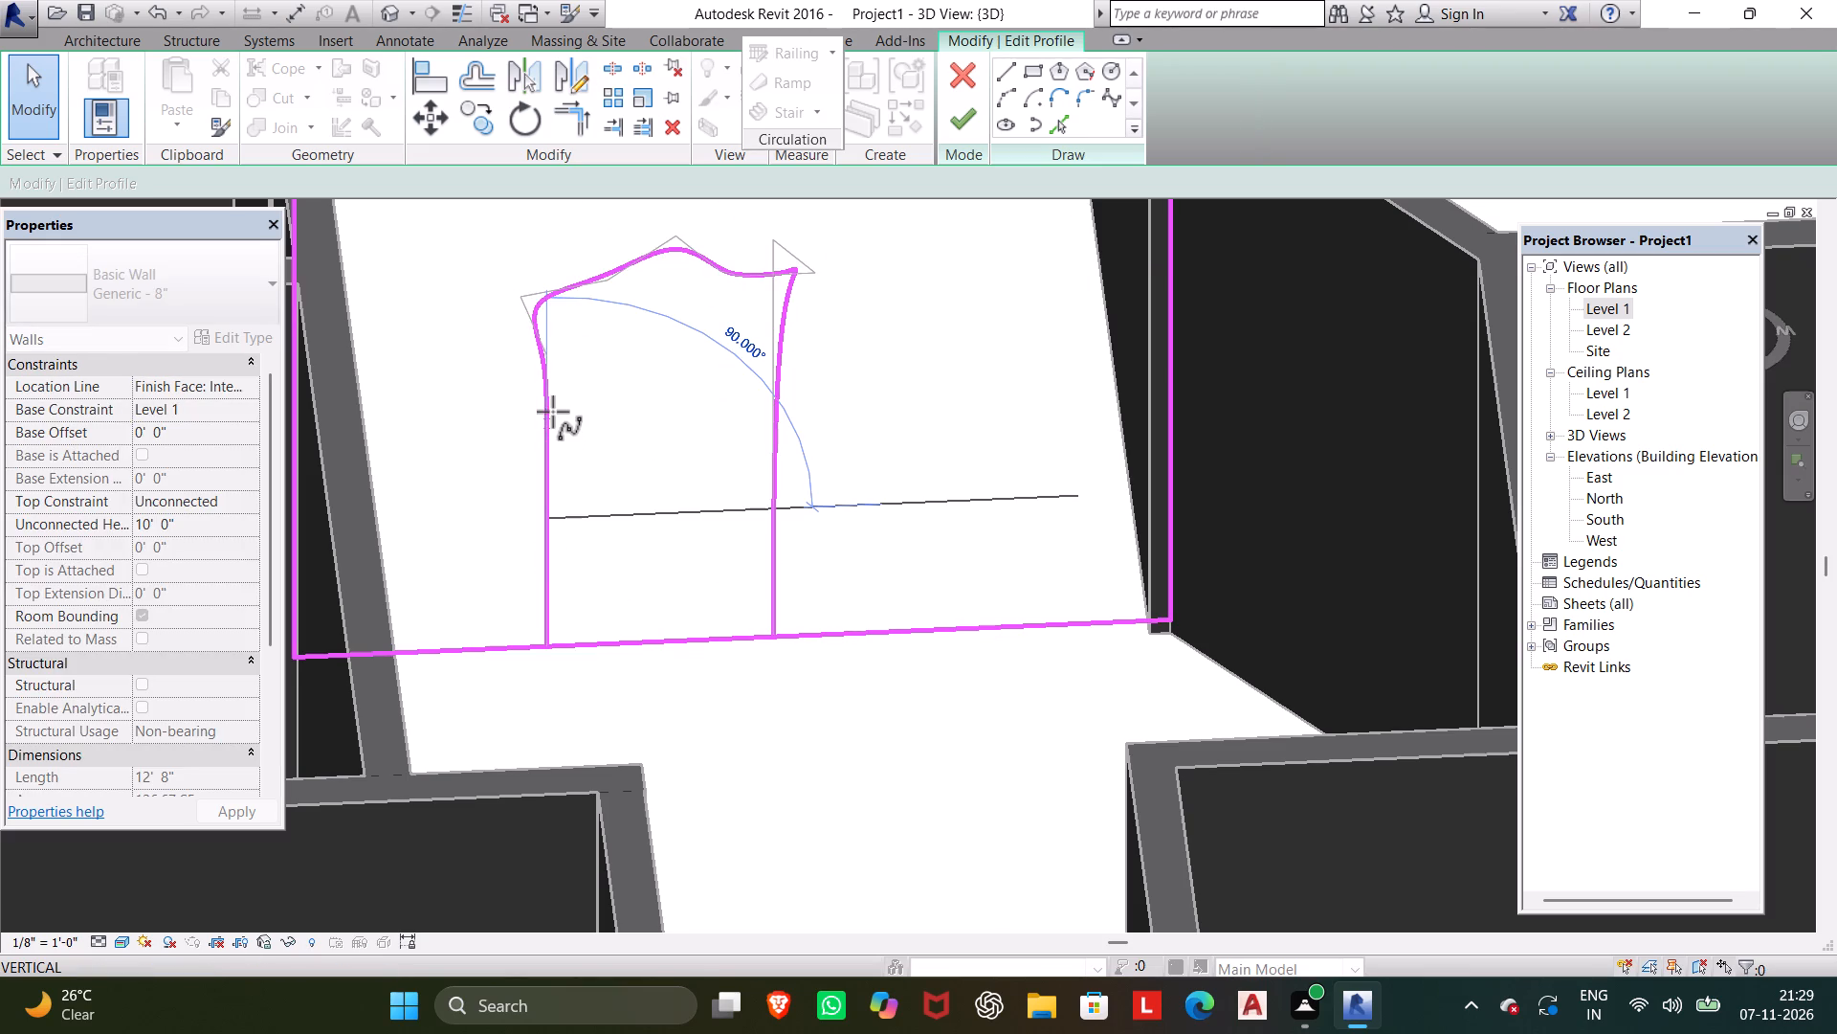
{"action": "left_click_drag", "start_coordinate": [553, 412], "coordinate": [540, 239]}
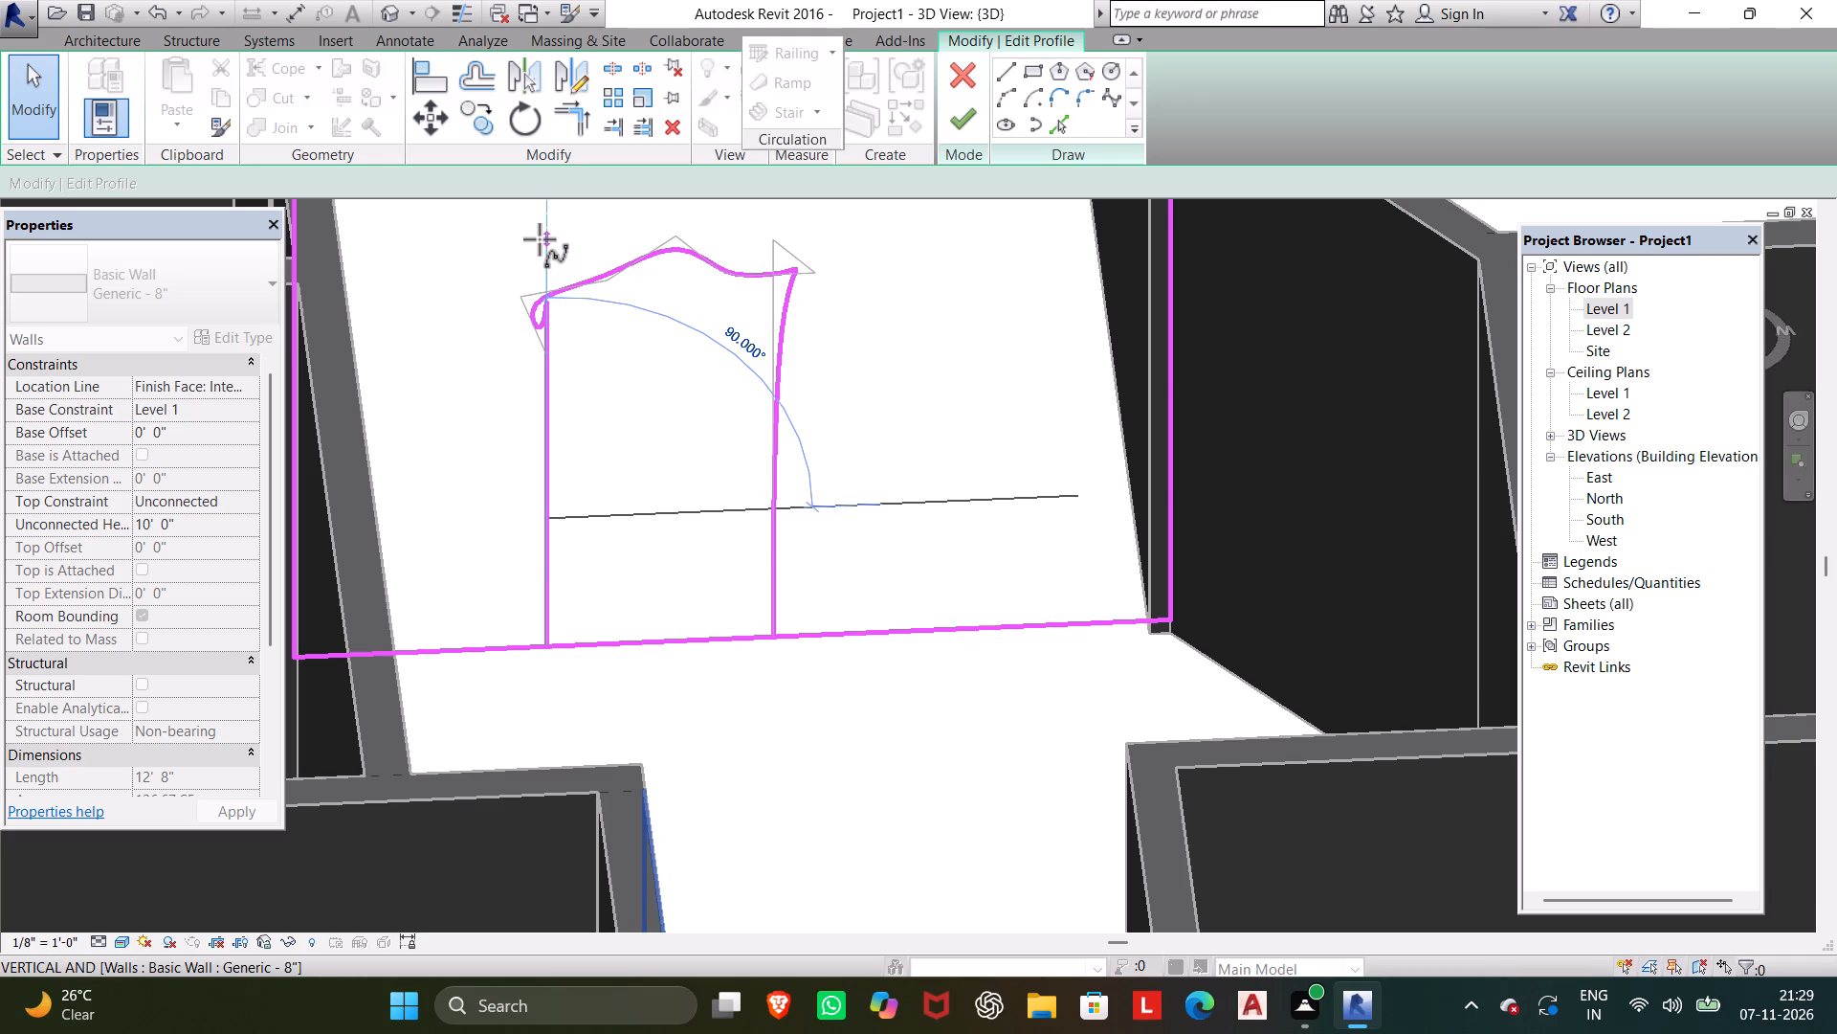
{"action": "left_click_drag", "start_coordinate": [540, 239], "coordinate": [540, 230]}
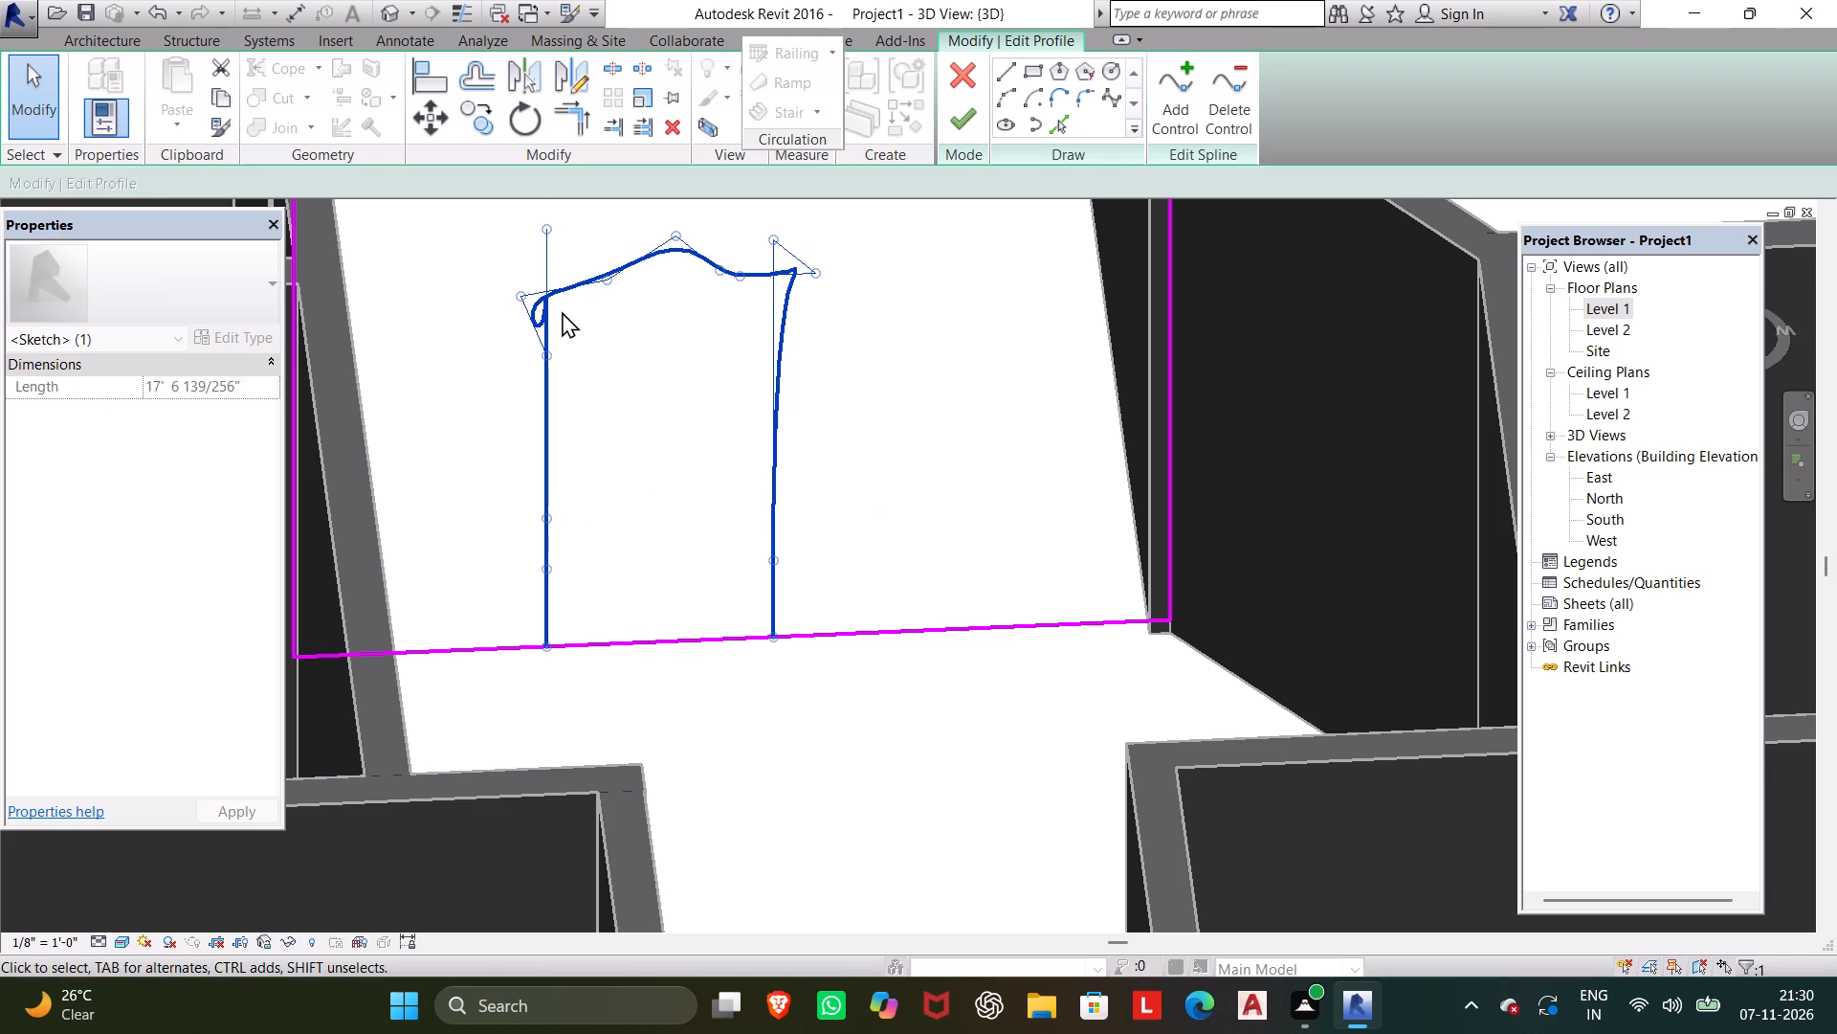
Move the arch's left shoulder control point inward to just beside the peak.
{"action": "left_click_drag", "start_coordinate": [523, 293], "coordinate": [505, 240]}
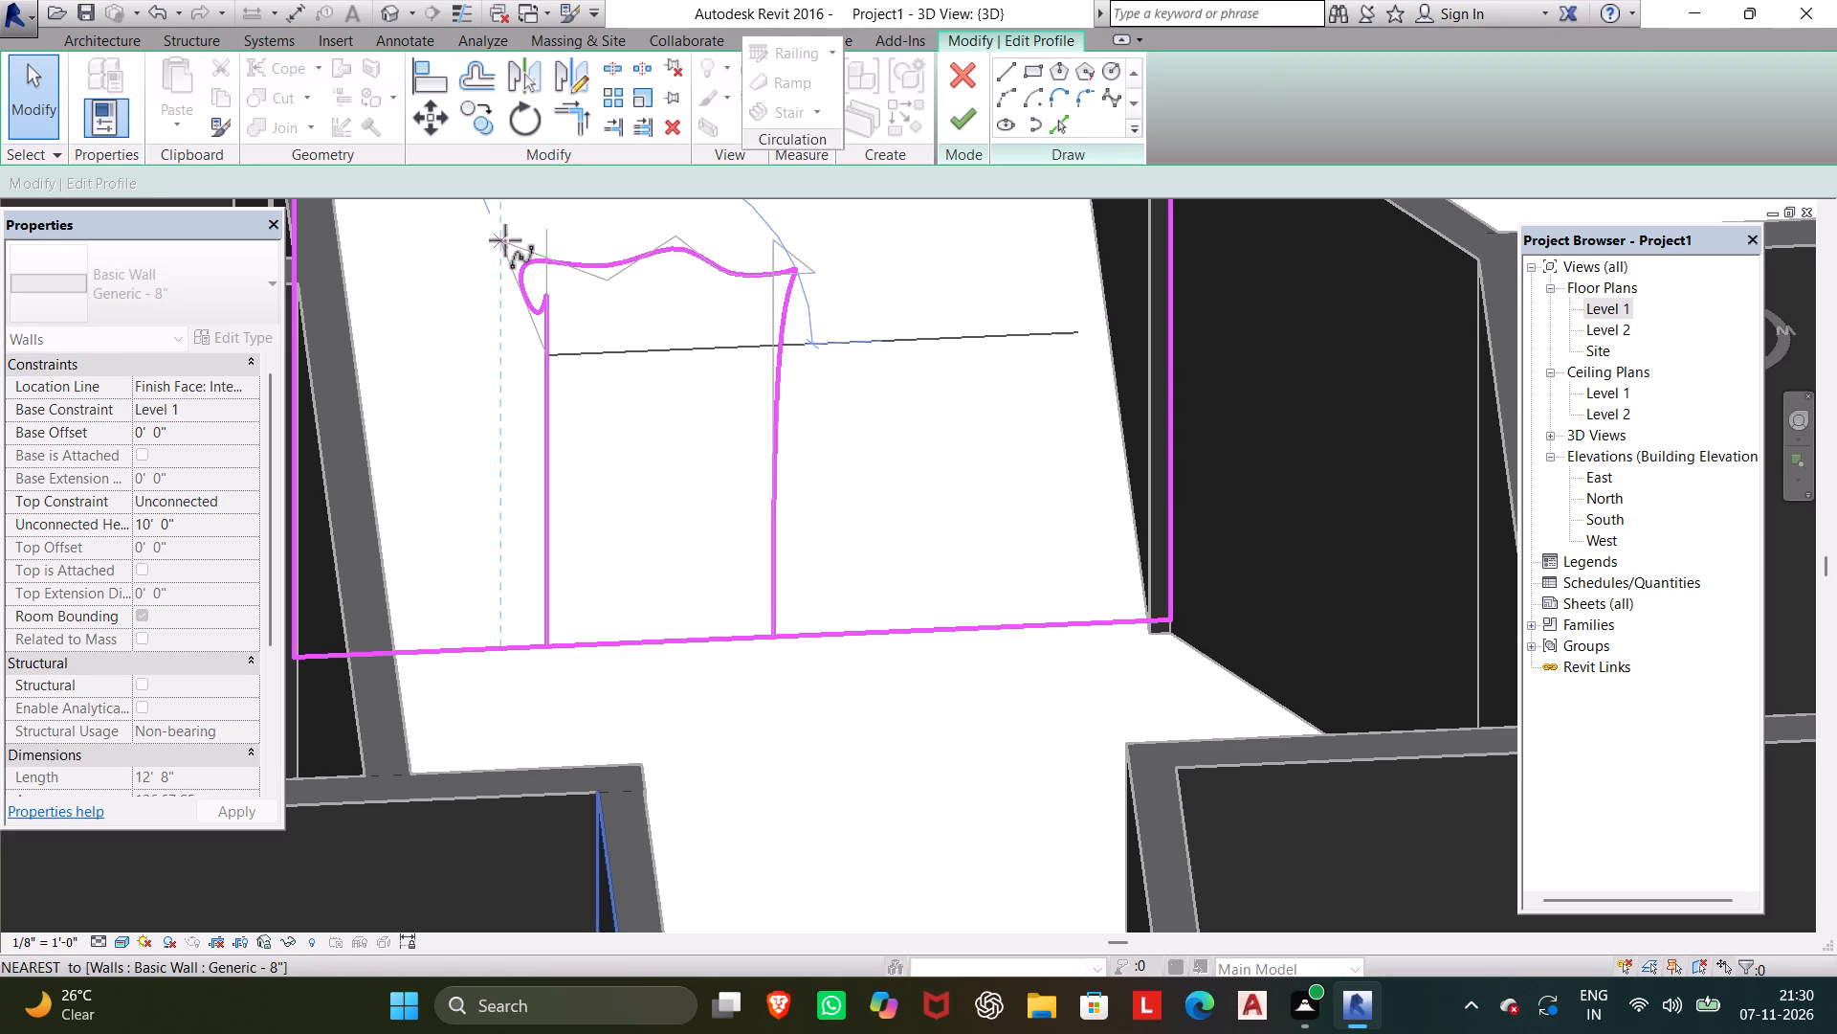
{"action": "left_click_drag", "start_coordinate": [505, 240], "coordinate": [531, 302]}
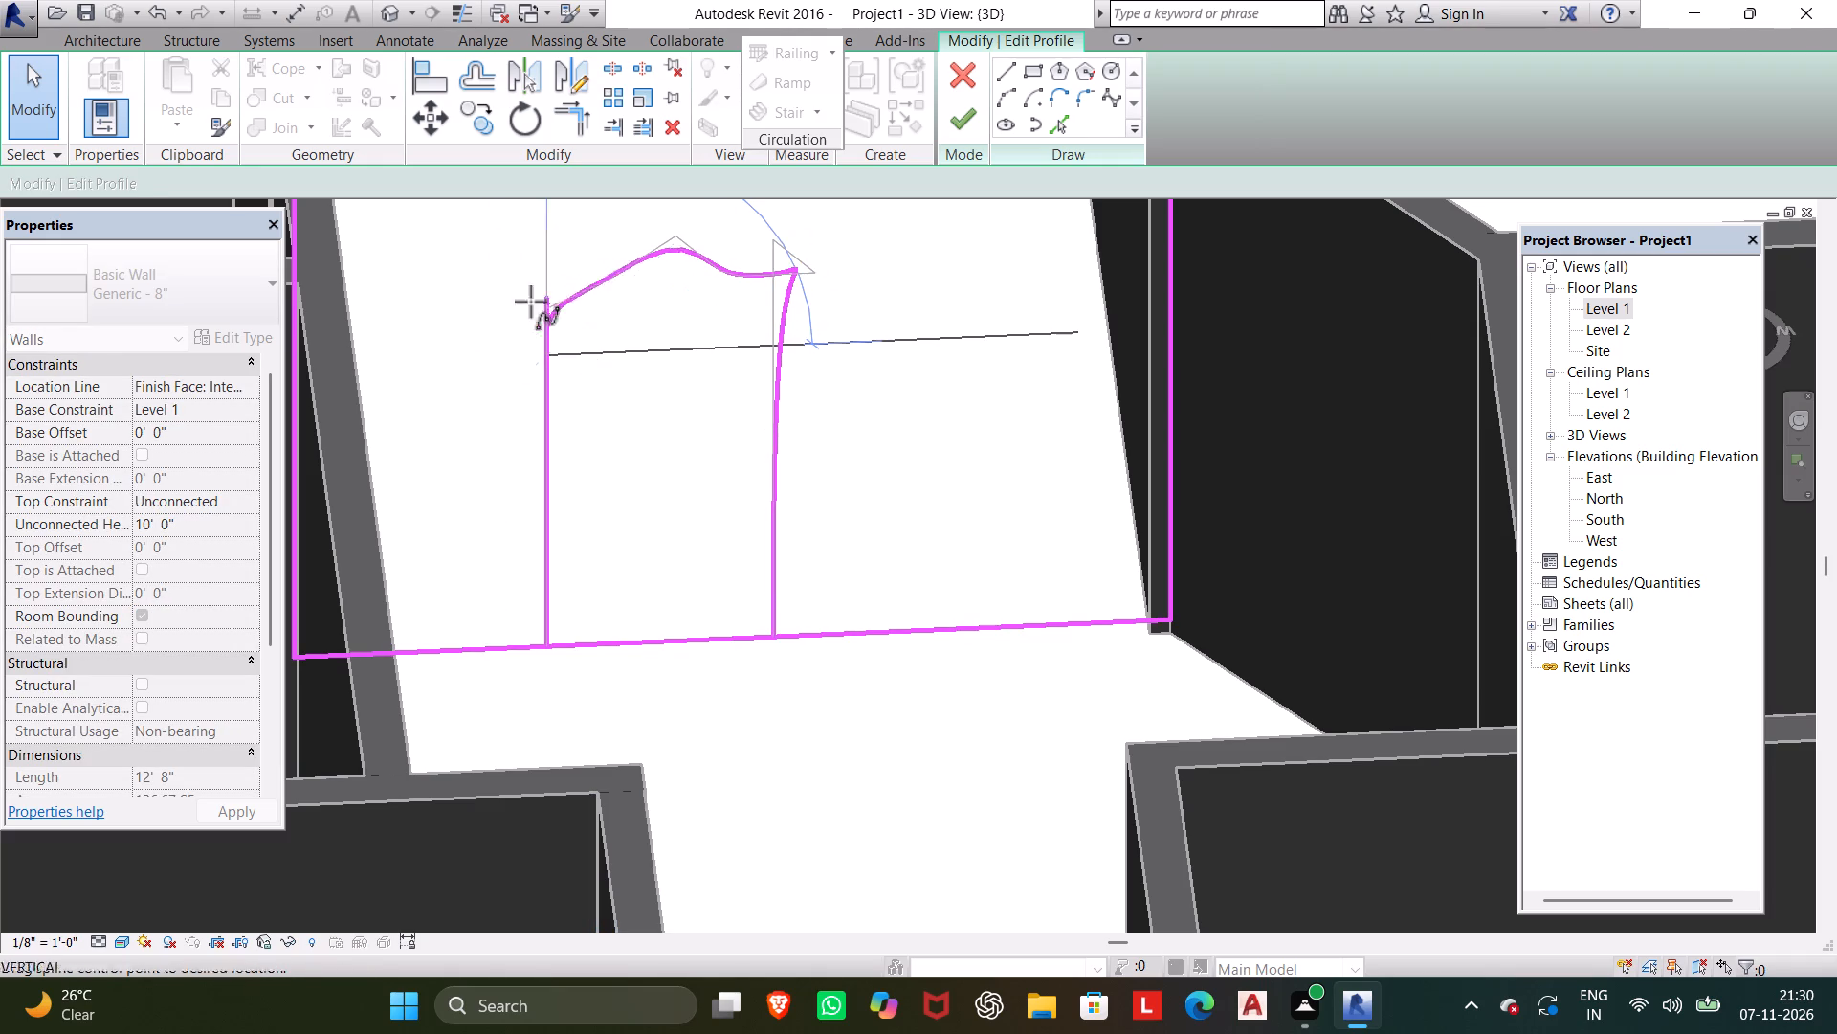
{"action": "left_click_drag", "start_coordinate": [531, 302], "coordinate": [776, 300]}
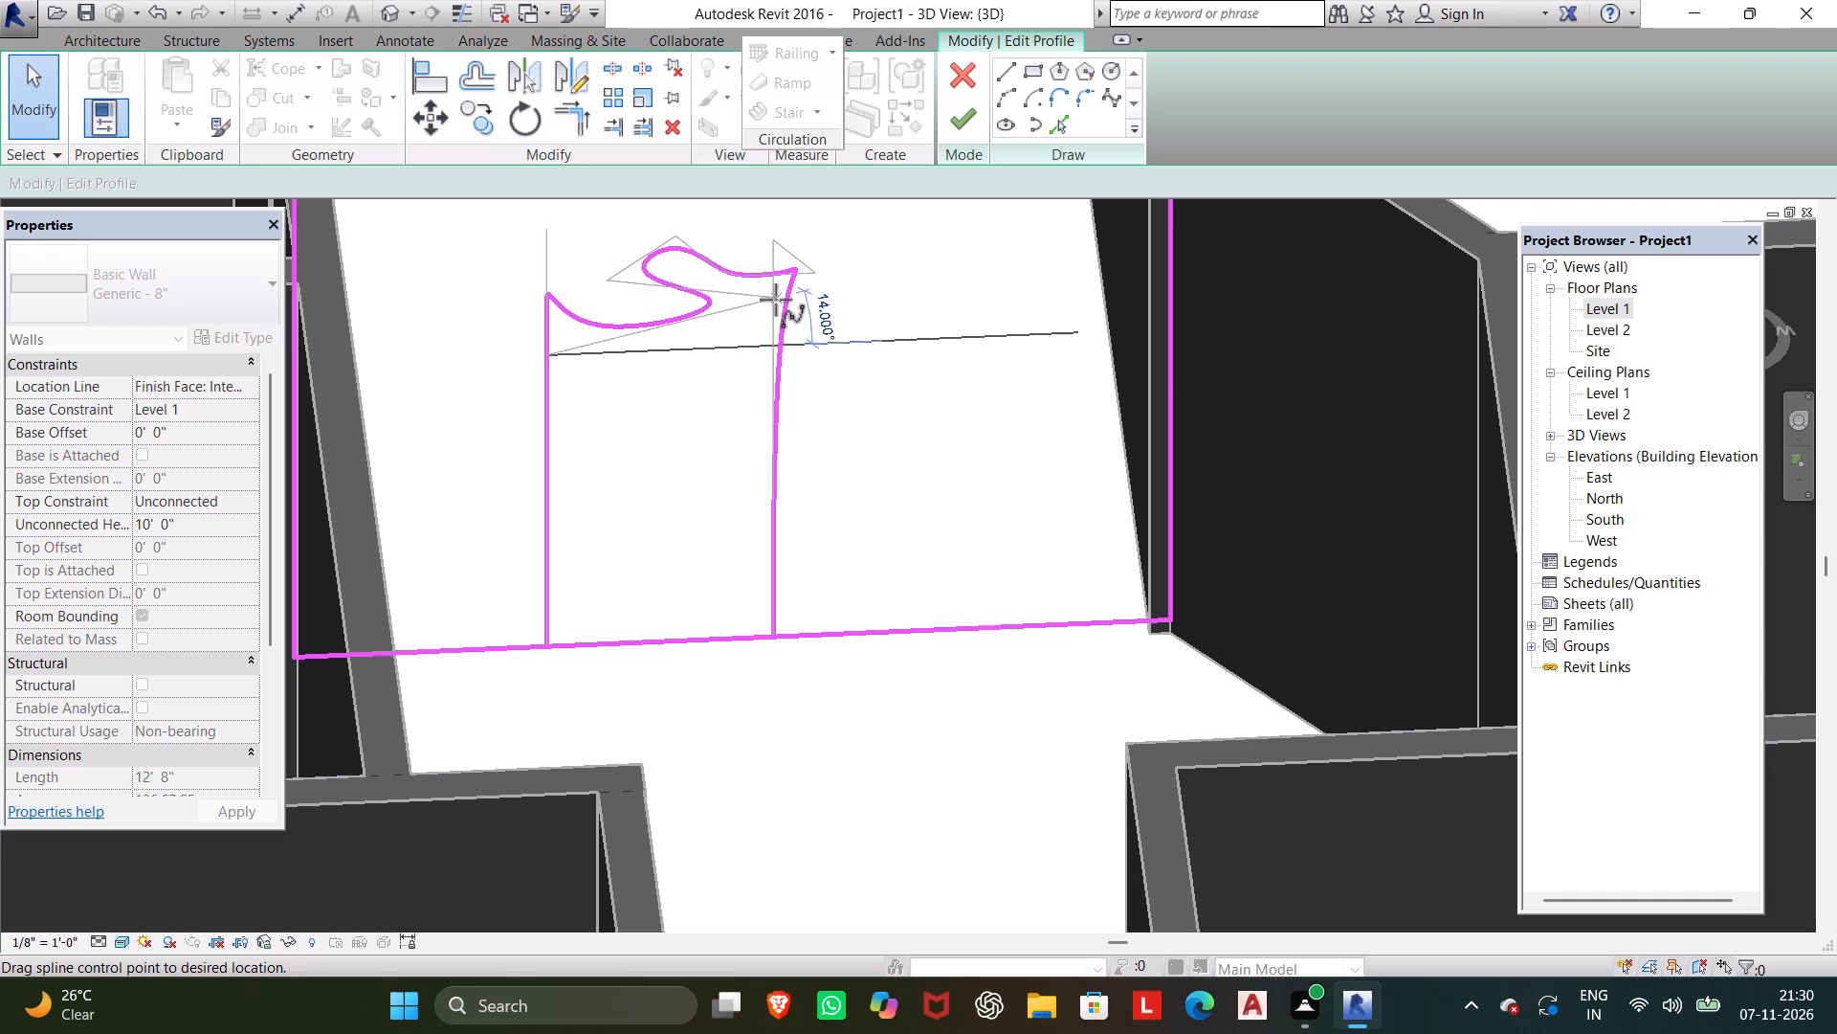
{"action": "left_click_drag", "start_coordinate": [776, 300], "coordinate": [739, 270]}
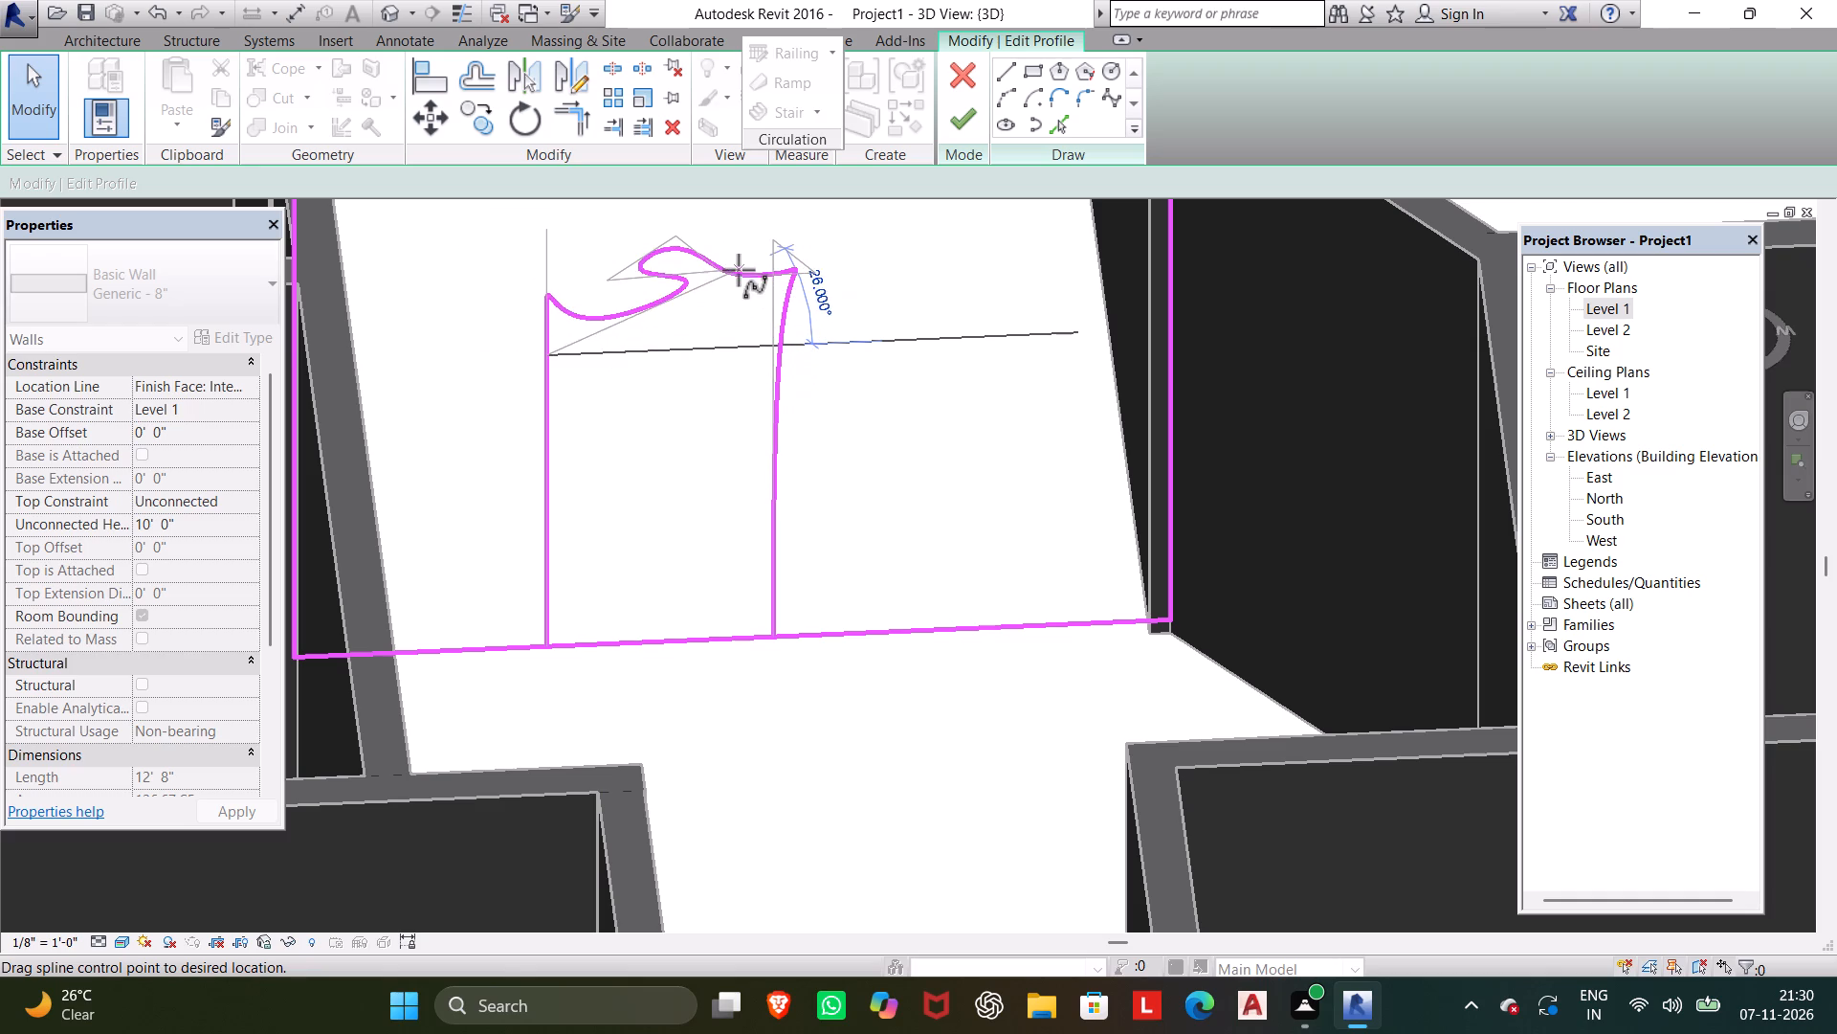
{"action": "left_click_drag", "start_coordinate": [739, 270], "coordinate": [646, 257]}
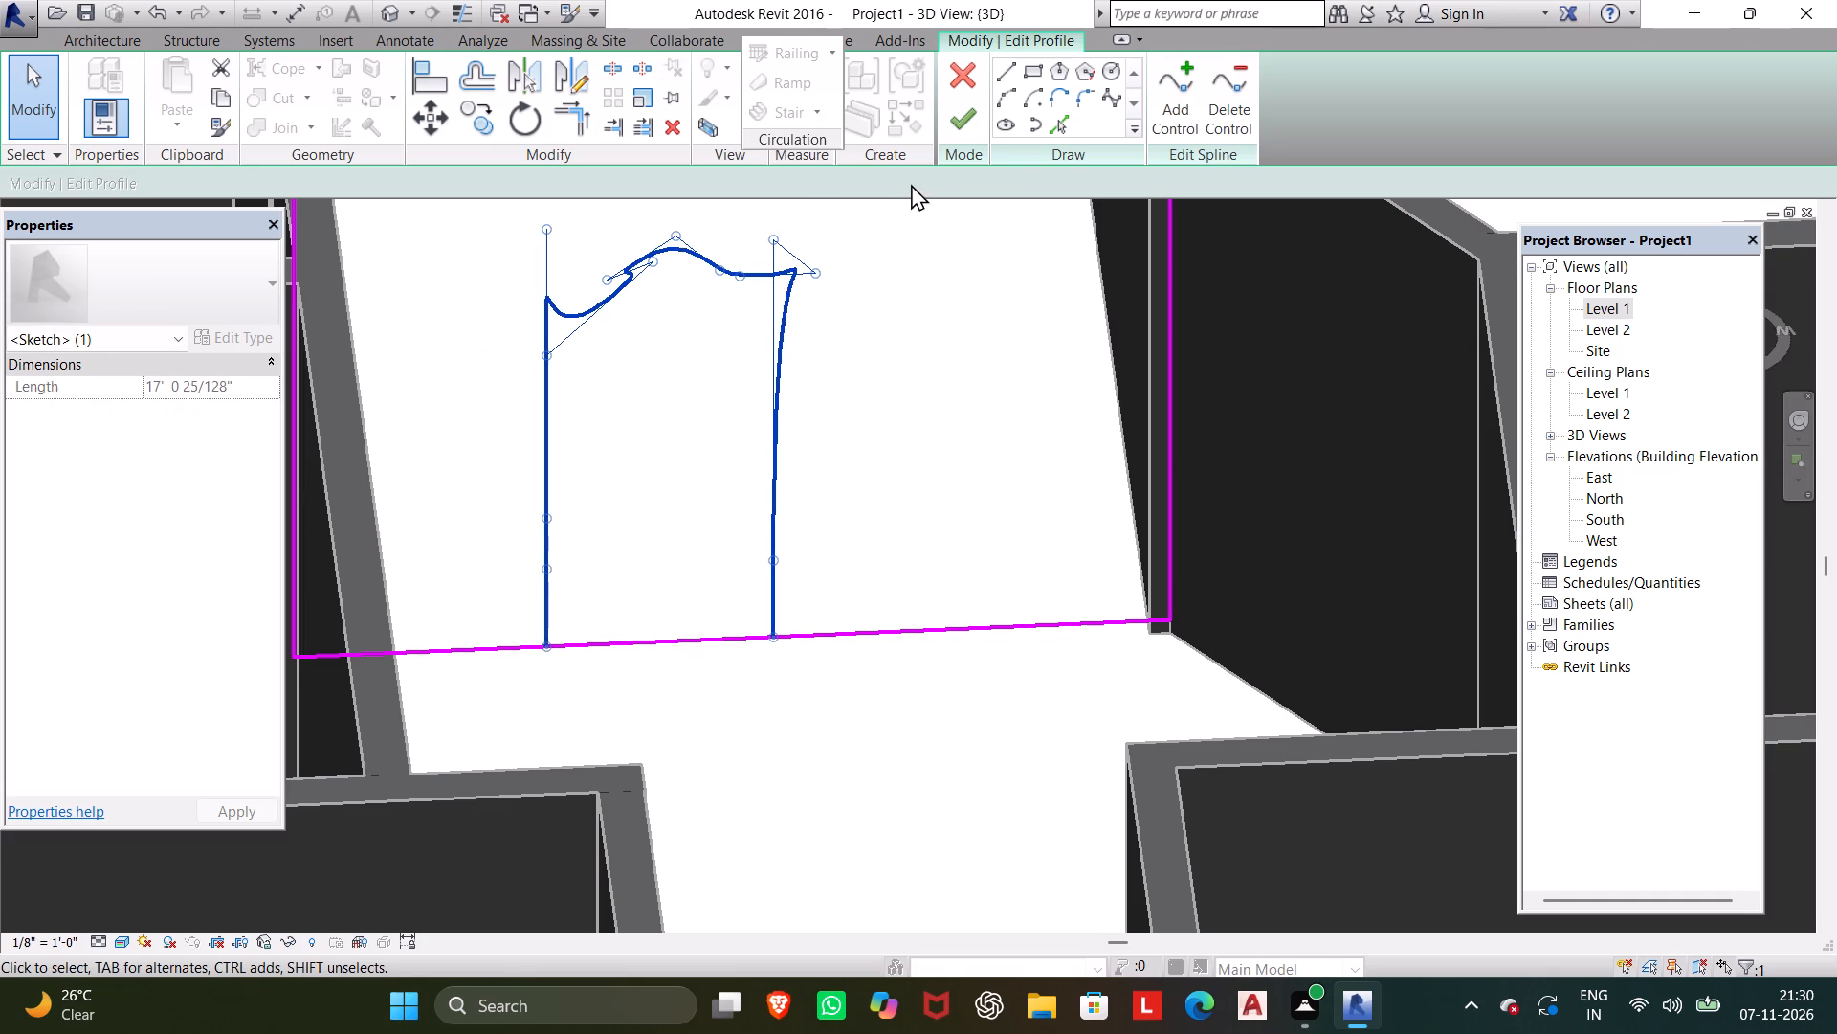
Delete the distorted arch spline from the wall profile sketch.
{"action": "left_click_drag", "start_coordinate": [903, 508], "coordinate": [520, 355]}
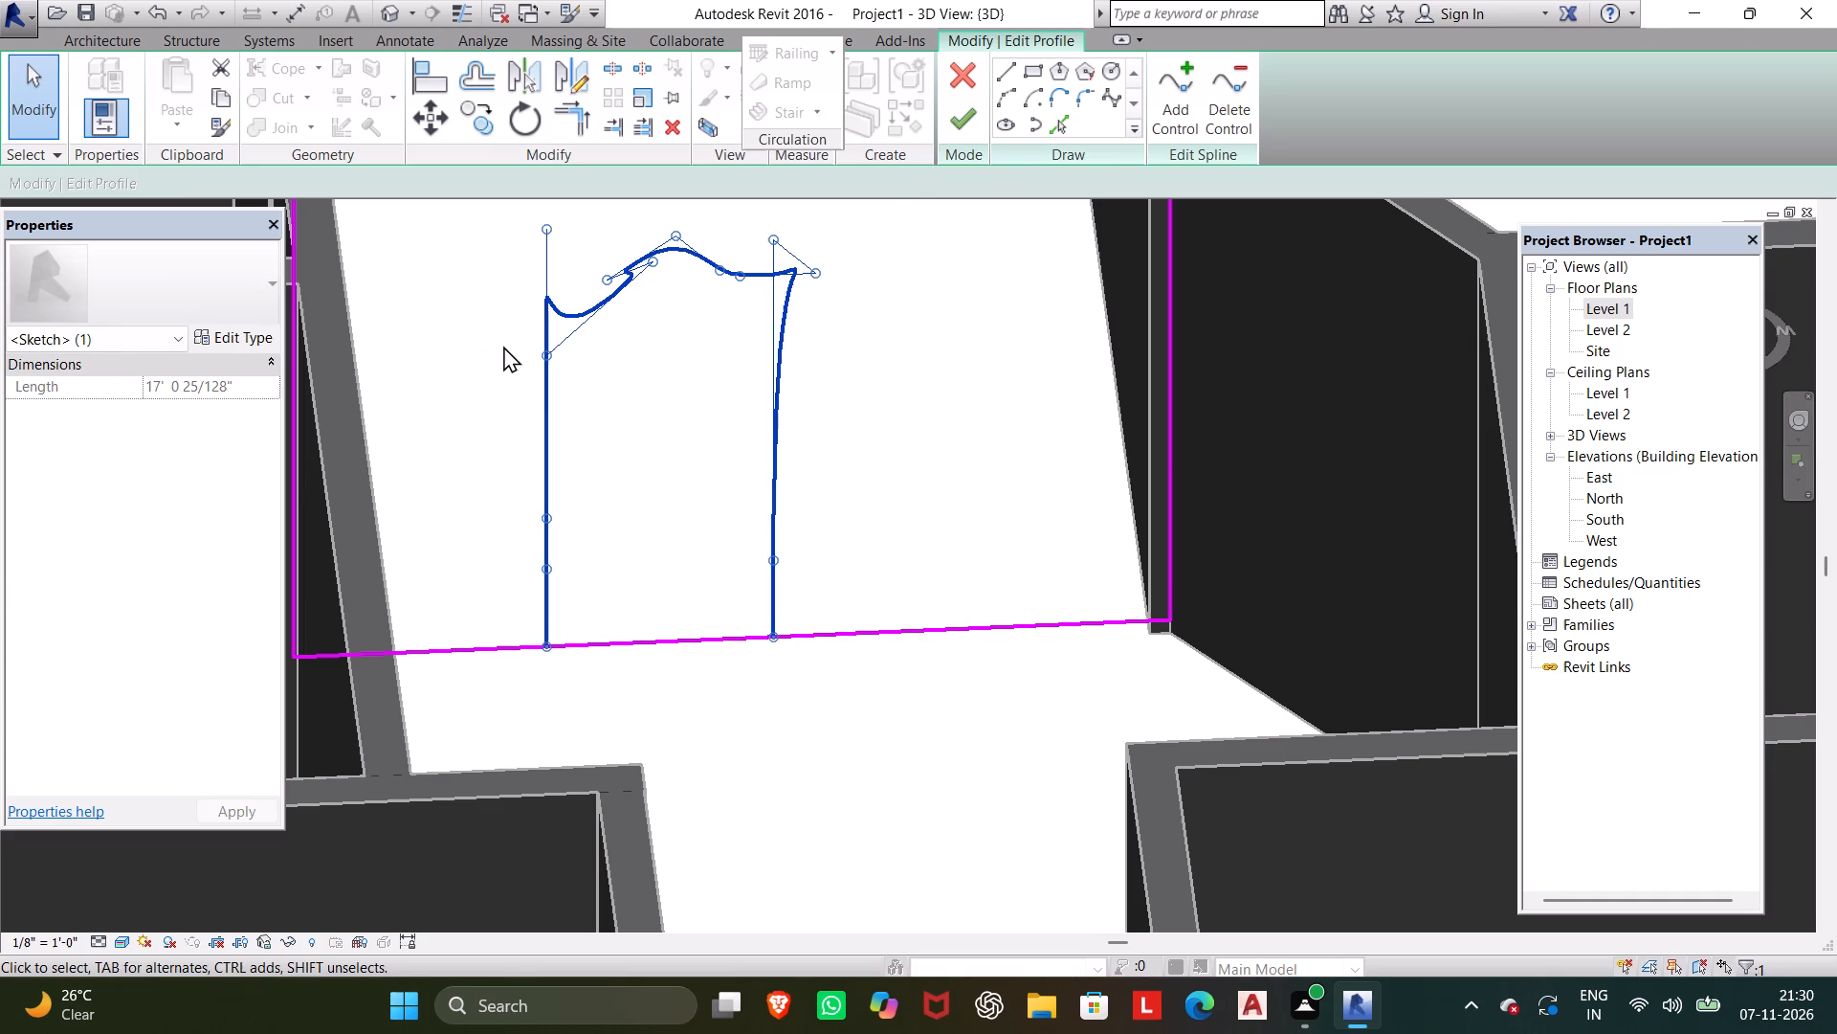
{"action": "key", "text": "Delete"}
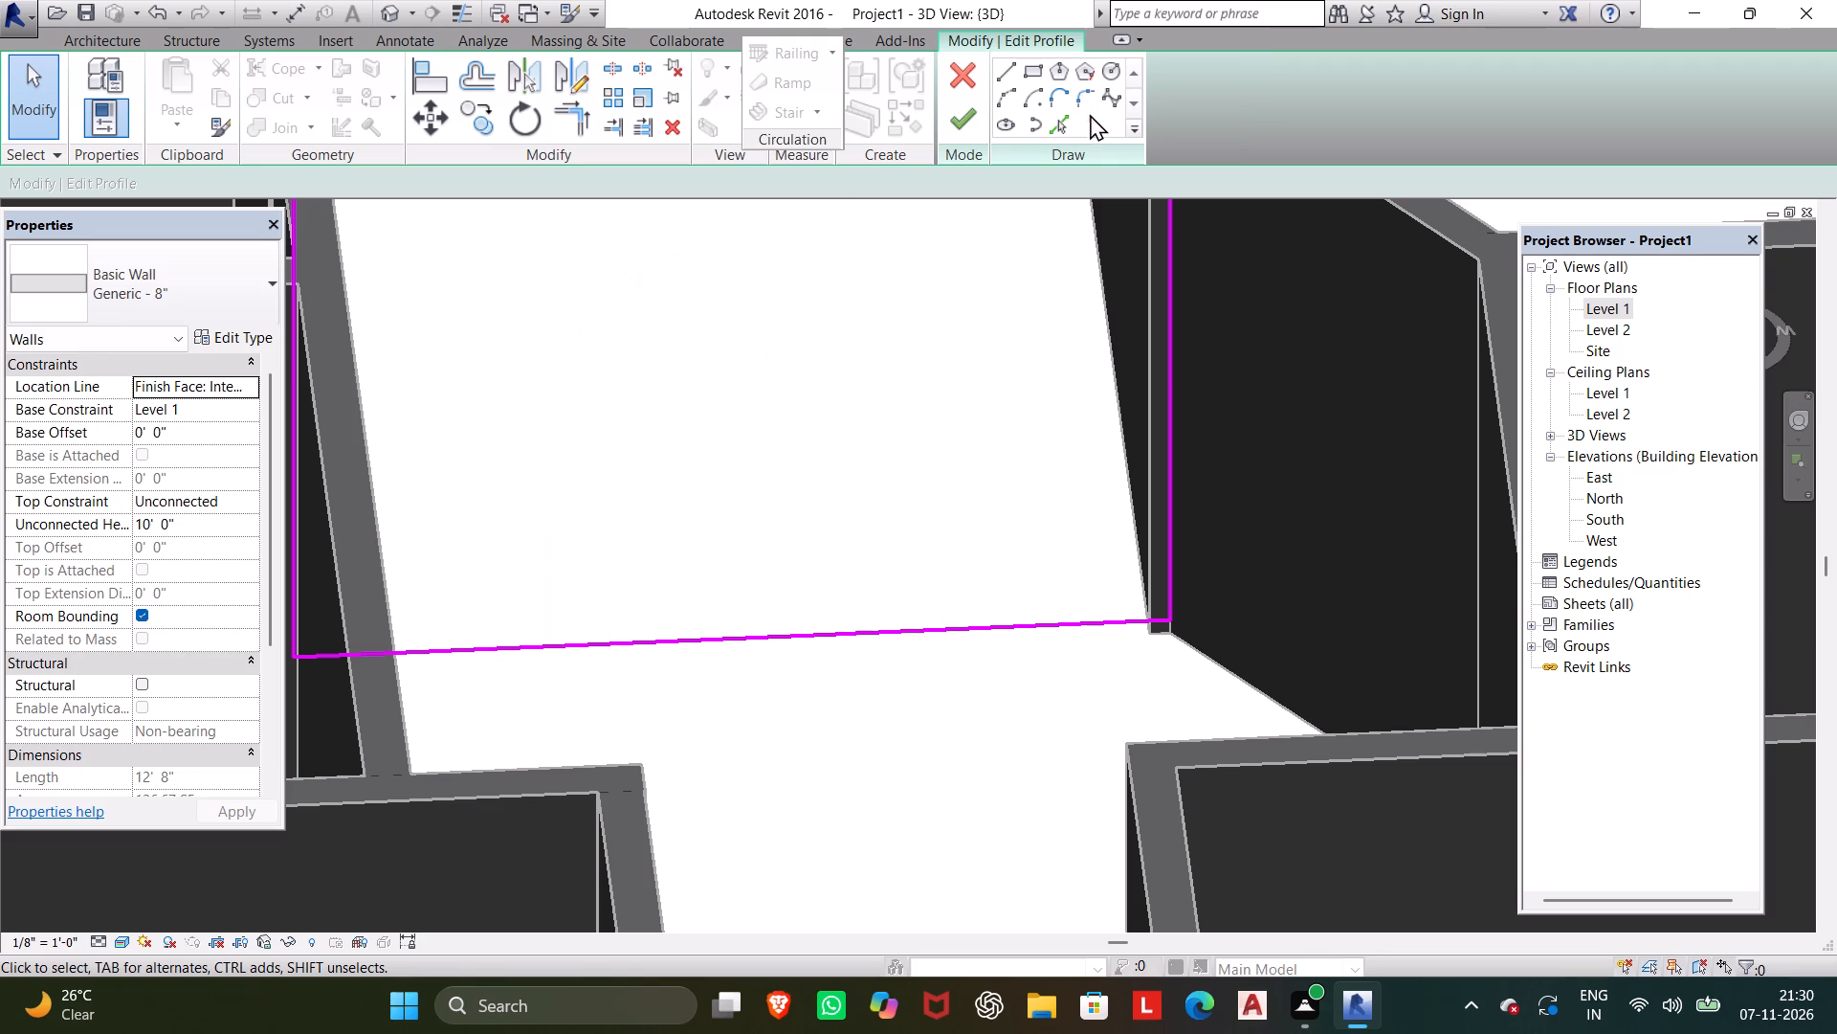
Start a new spline about 3' 11" from the left end of the profile's bottom line and run its control points vertically up the opening's left side.
{"action": "left_click", "coordinate": [1113, 91]}
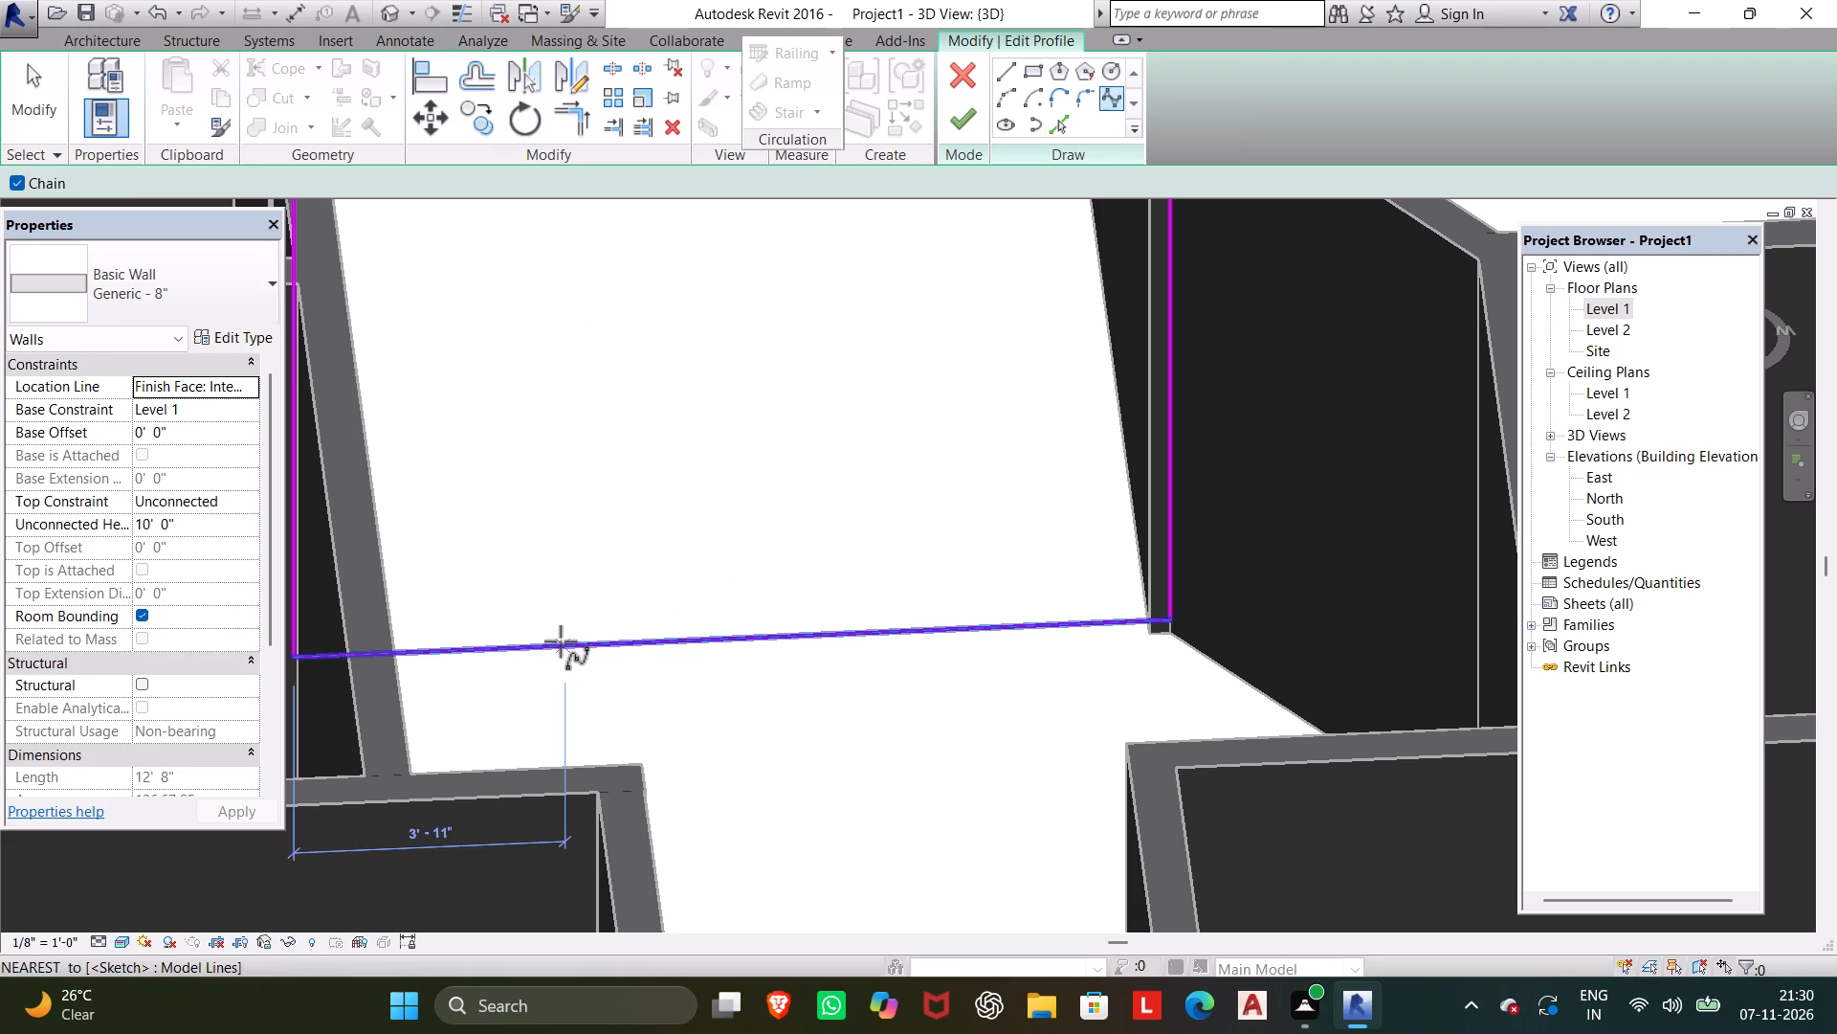
{"action": "left_click", "coordinate": [560, 643]}
{"action": "left_click", "coordinate": [557, 591]}
{"action": "left_click", "coordinate": [564, 548]}
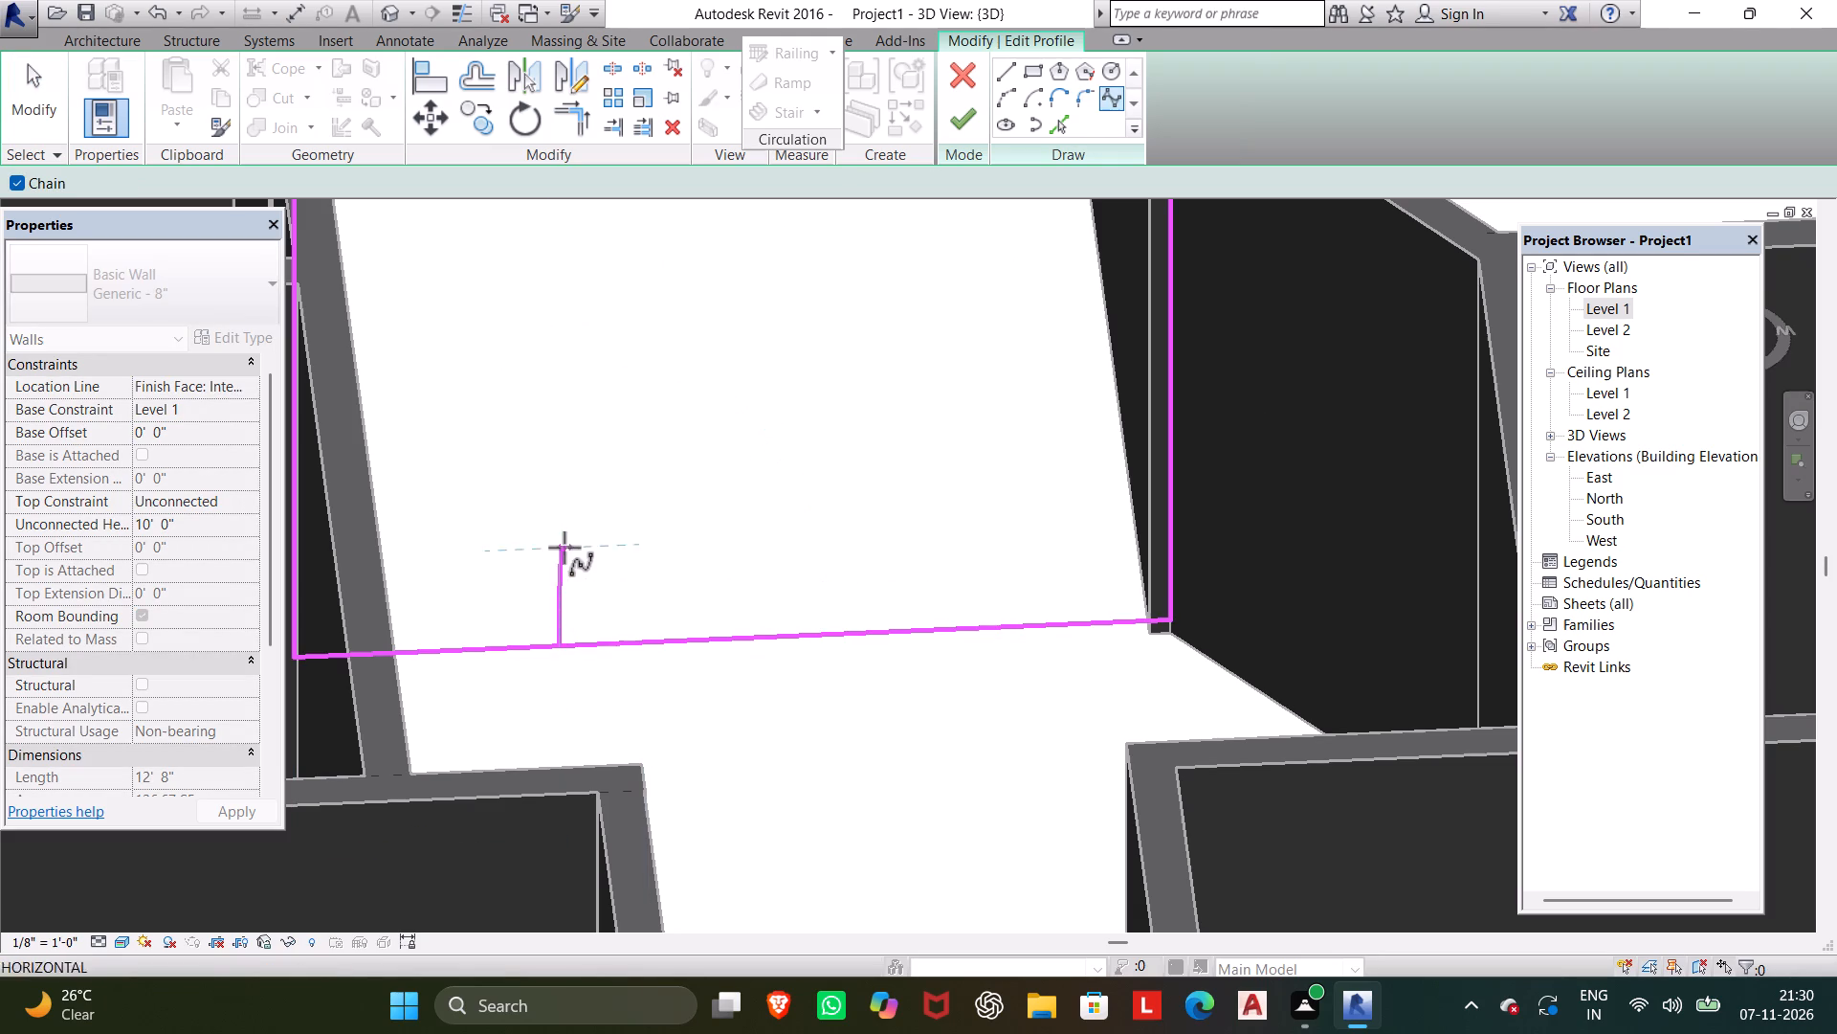
{"action": "left_click", "coordinate": [553, 489]}
{"action": "left_click", "coordinate": [562, 436]}
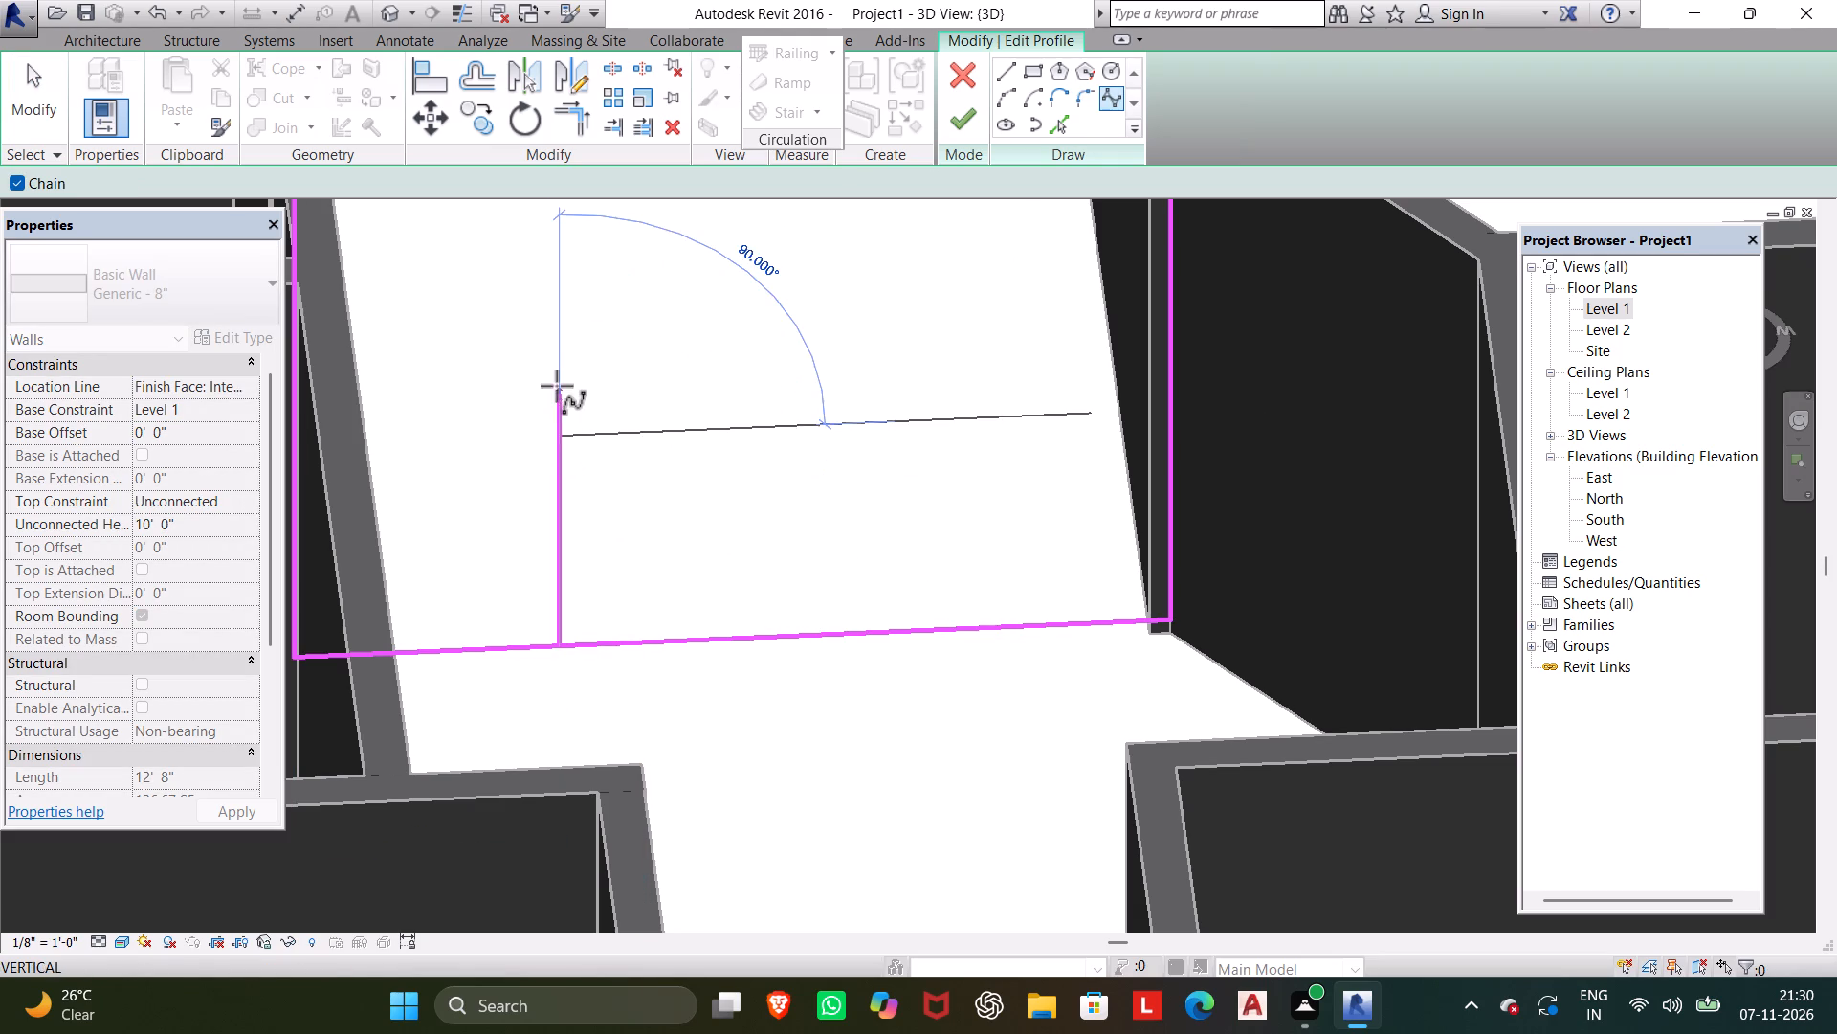
{"action": "left_click", "coordinate": [557, 371]}
{"action": "left_click", "coordinate": [555, 311]}
Continue the spline from the left side over a rounded arch head, placing control points across the peak and down to the right shoulder.
{"action": "middle_click_drag", "start_coordinate": [581, 328], "coordinate": [633, 468]}
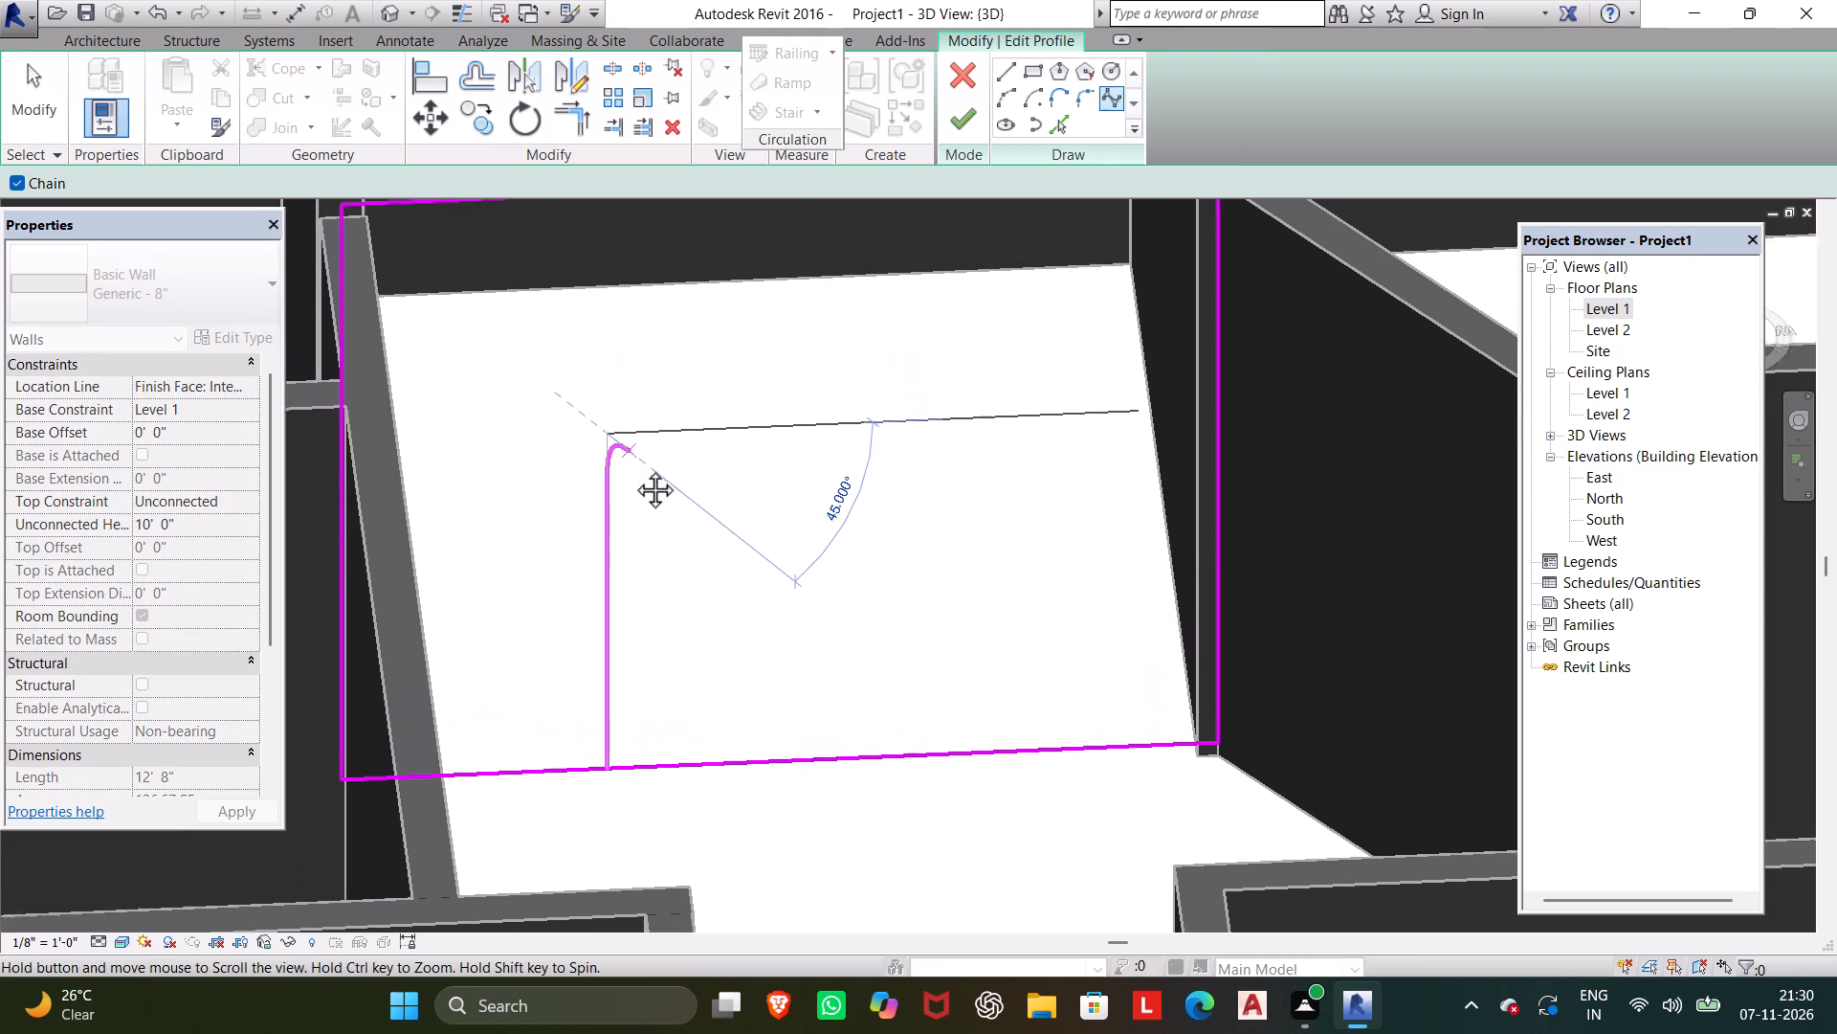
{"action": "middle_click_drag", "start_coordinate": [633, 468], "coordinate": [637, 477]}
{"action": "left_click", "coordinate": [626, 416]}
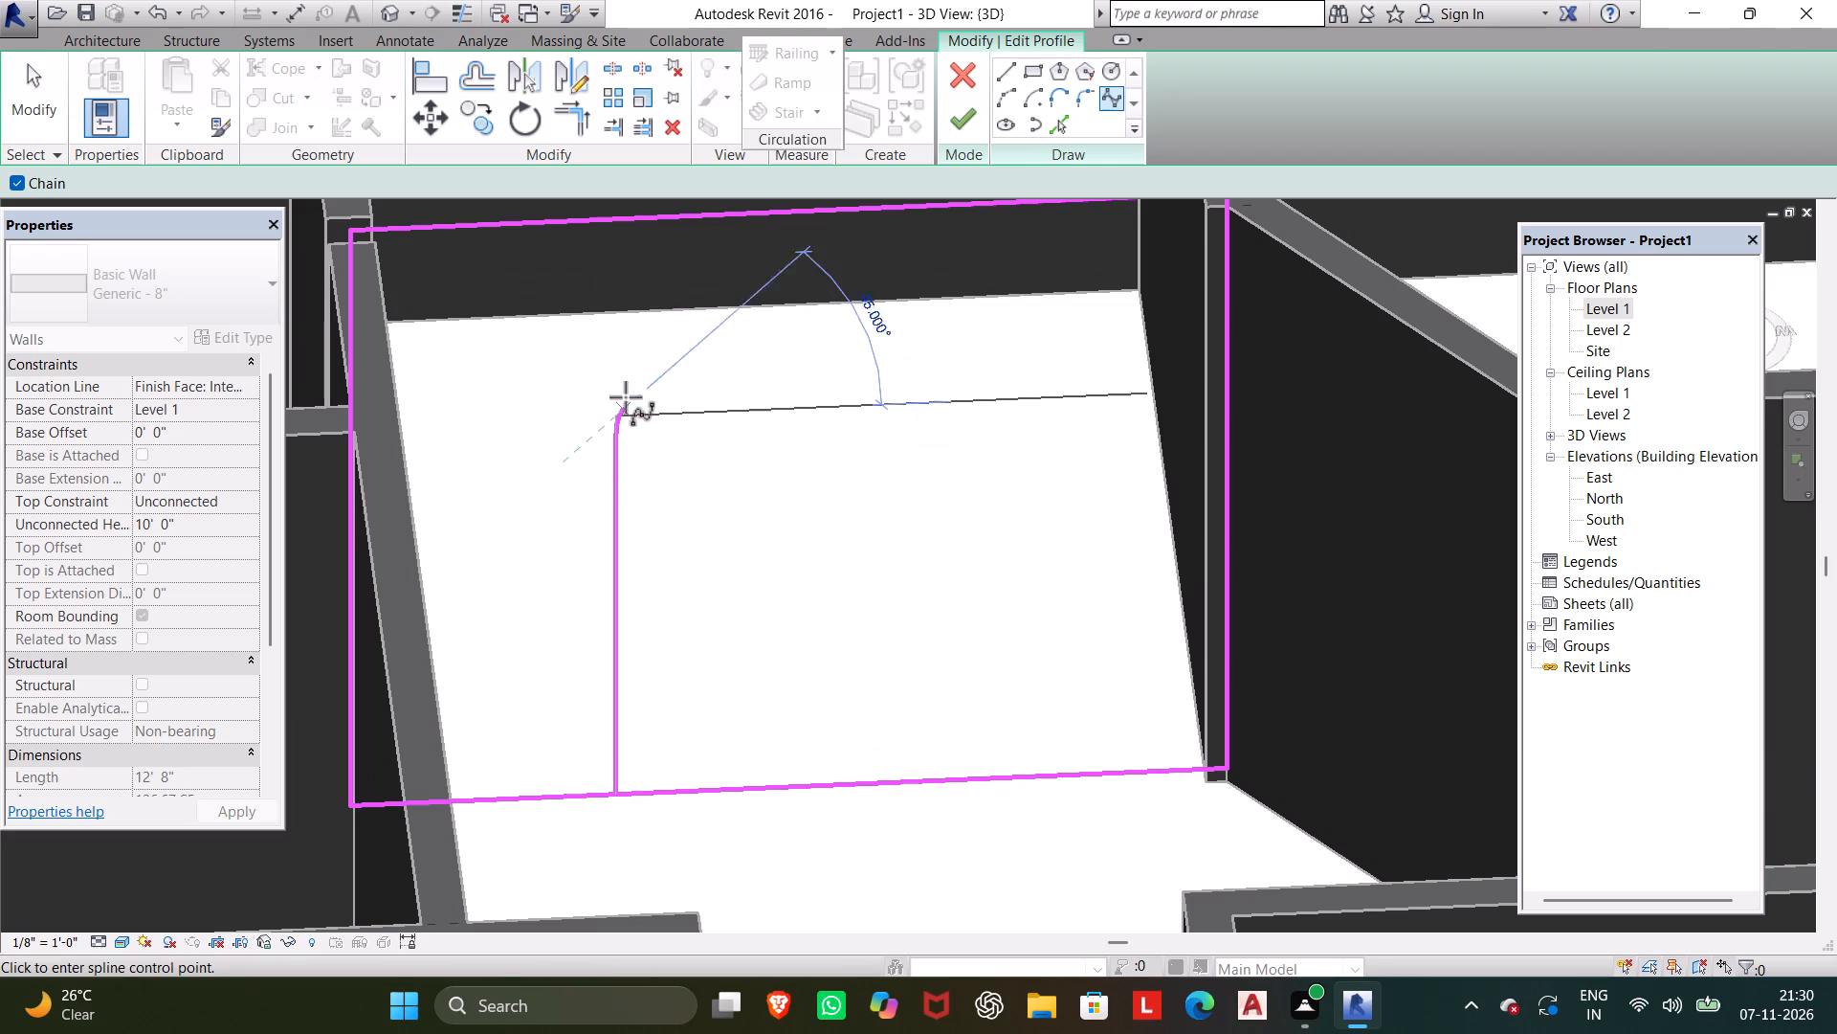
{"action": "left_click", "coordinate": [654, 359]}
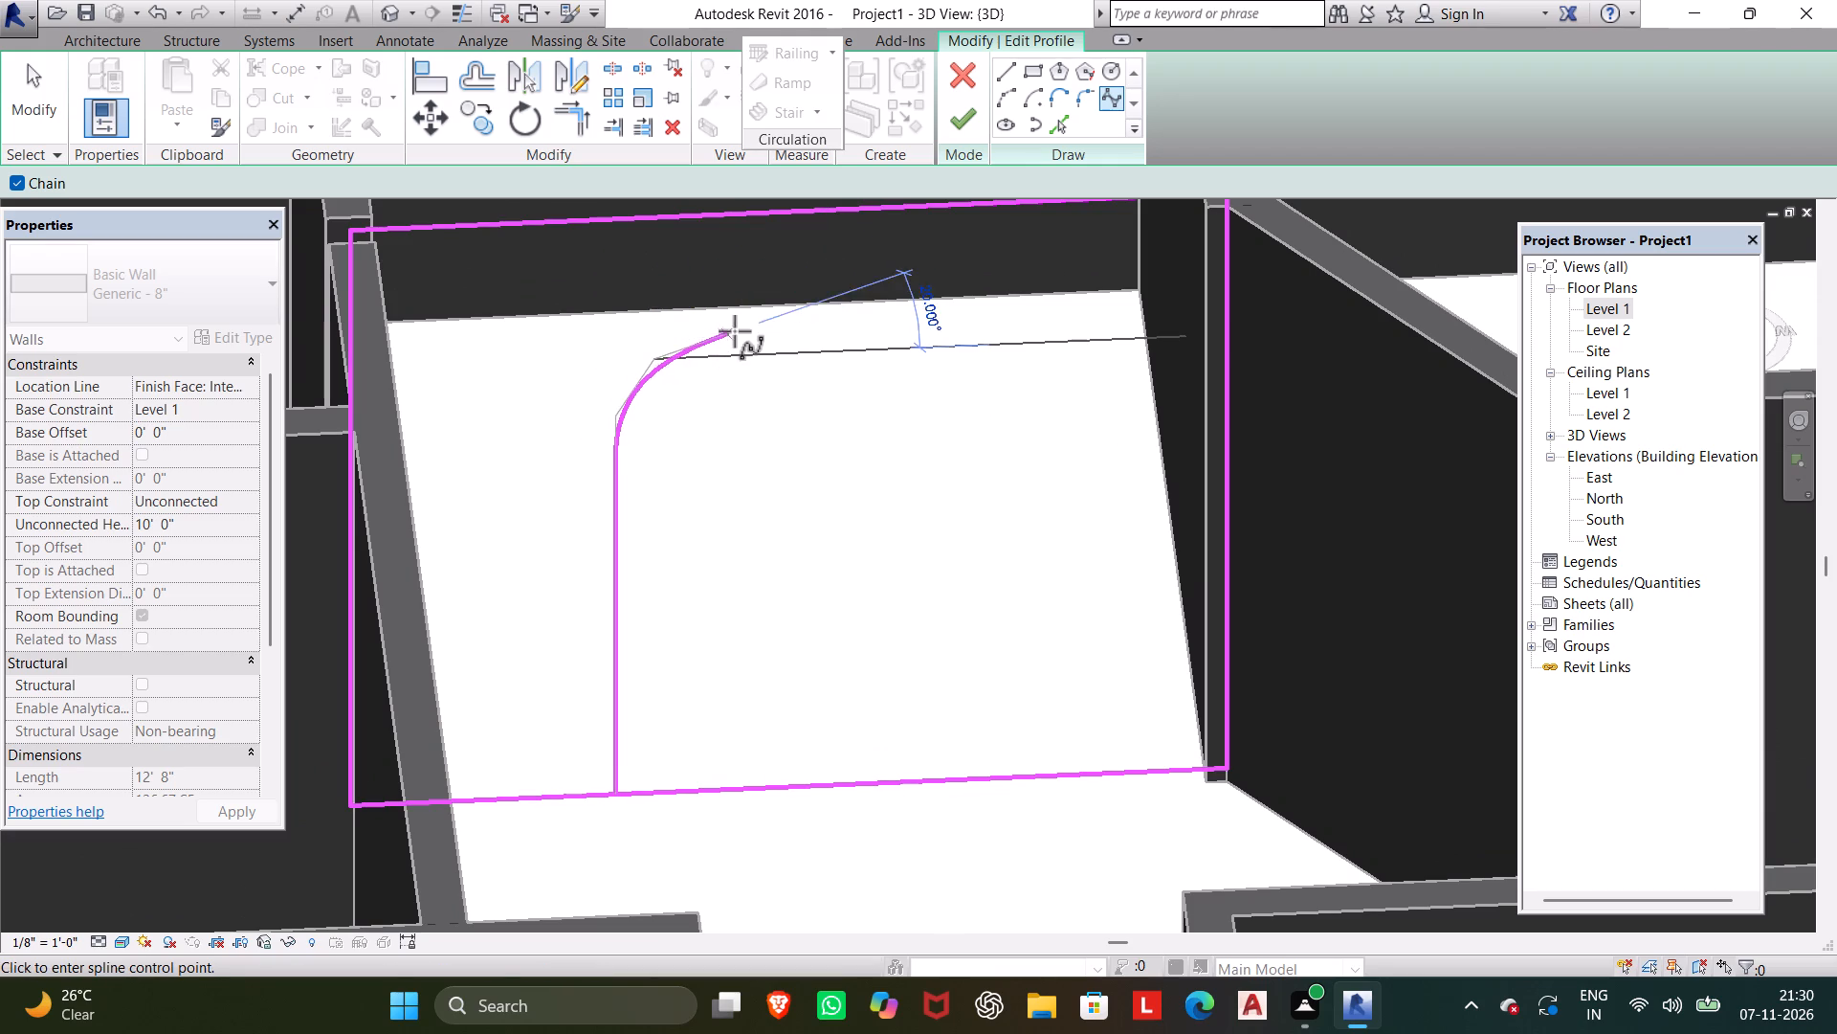
{"action": "left_click", "coordinate": [793, 309]}
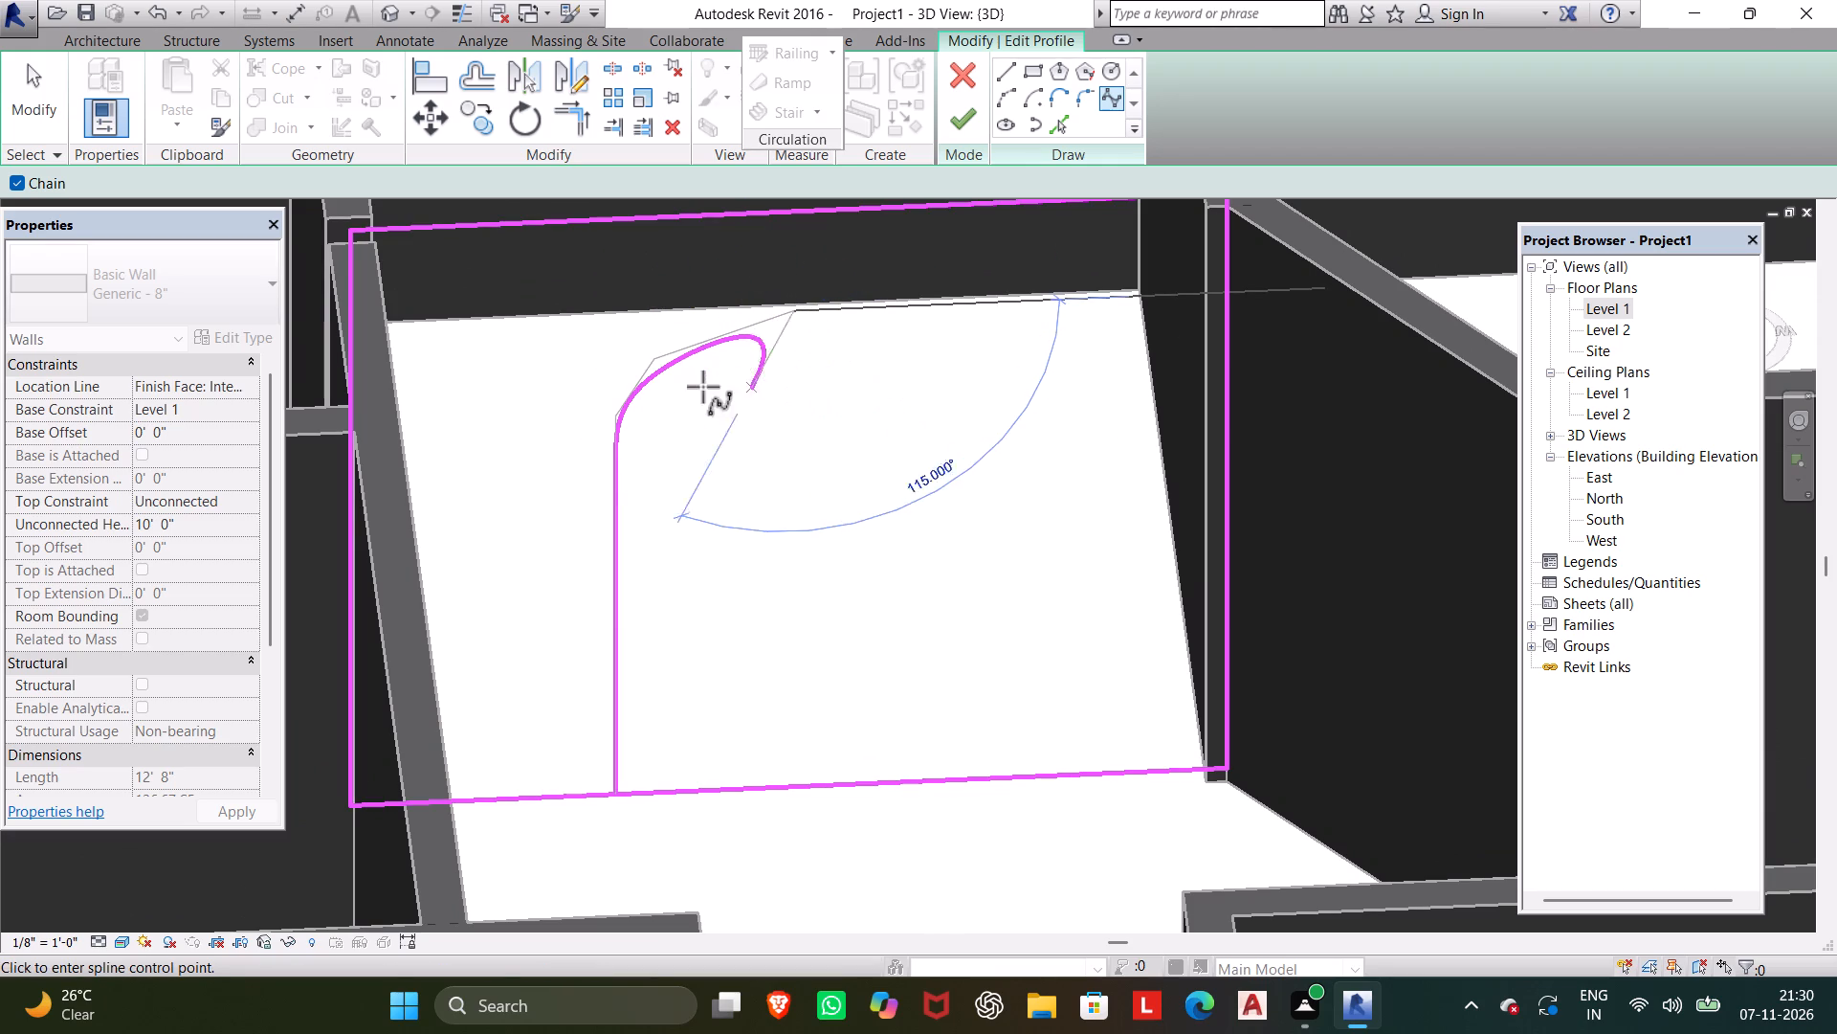
{"action": "left_click", "coordinate": [850, 354]}
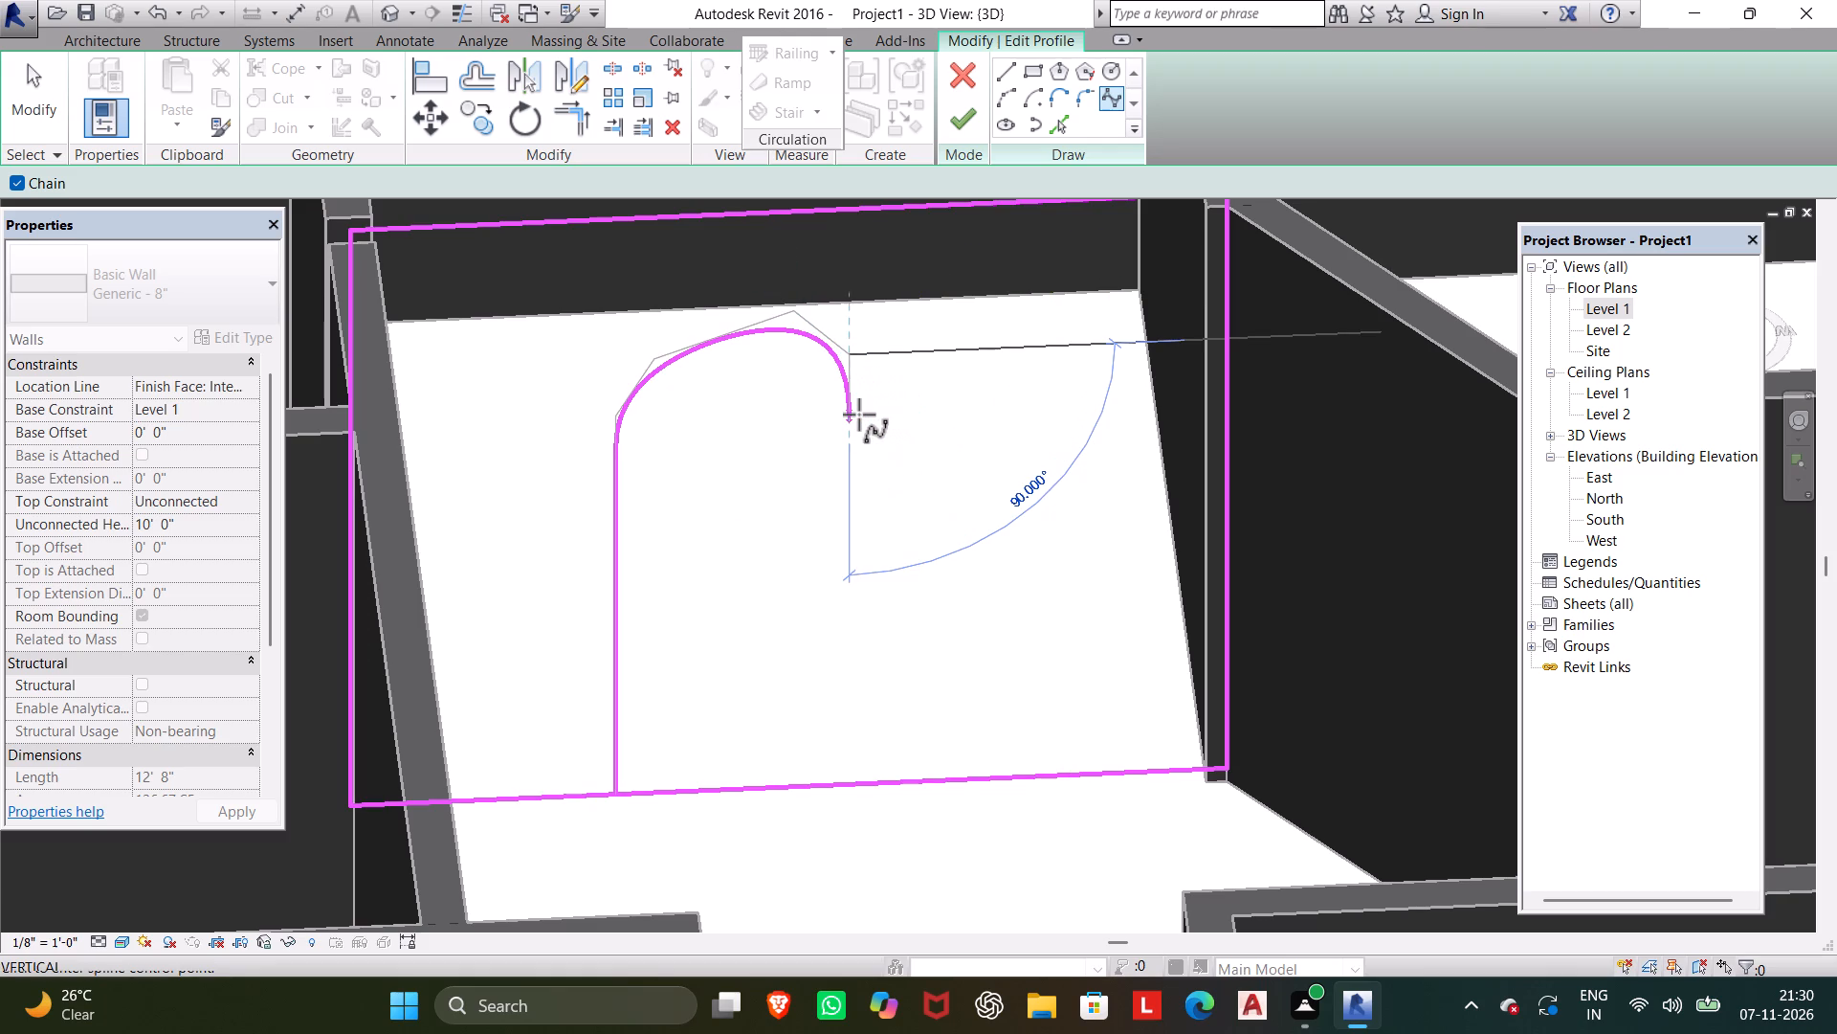
{"action": "left_click", "coordinate": [881, 401]}
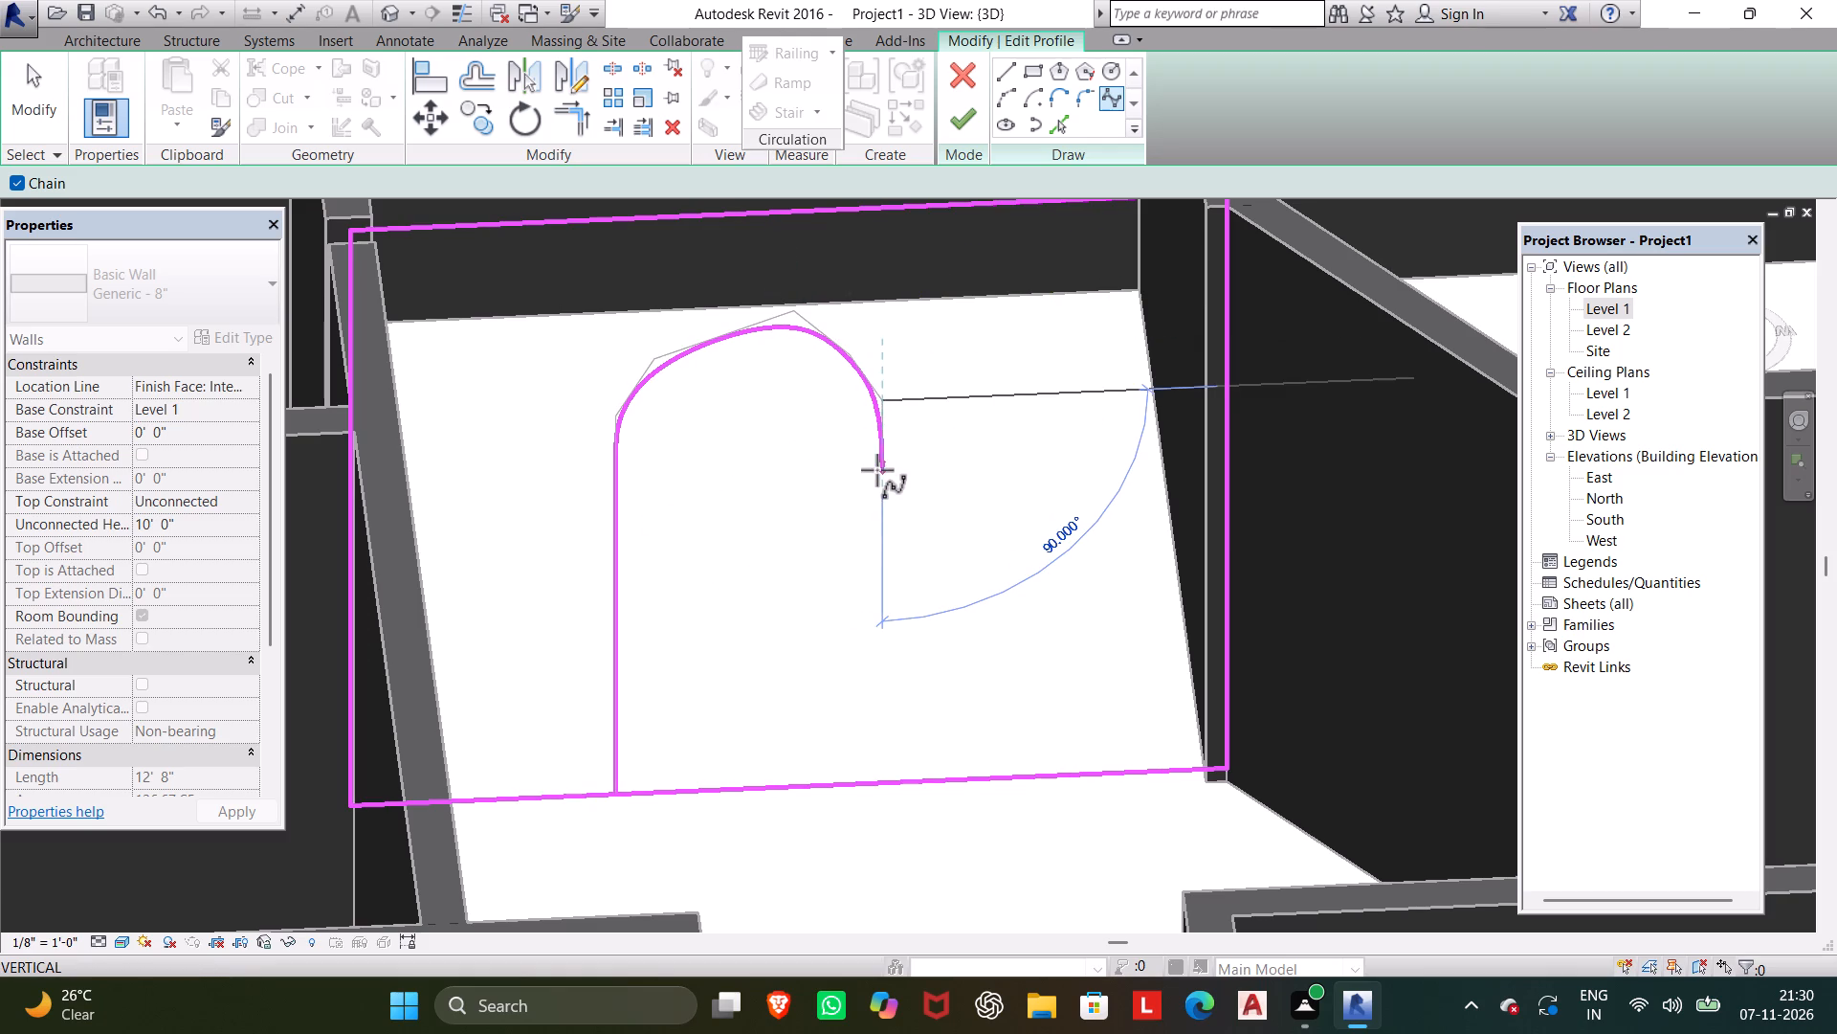
Run the spline's control points vertically down the opening's right side and end it on the profile's bottom line.
{"action": "left_click", "coordinate": [876, 481]}
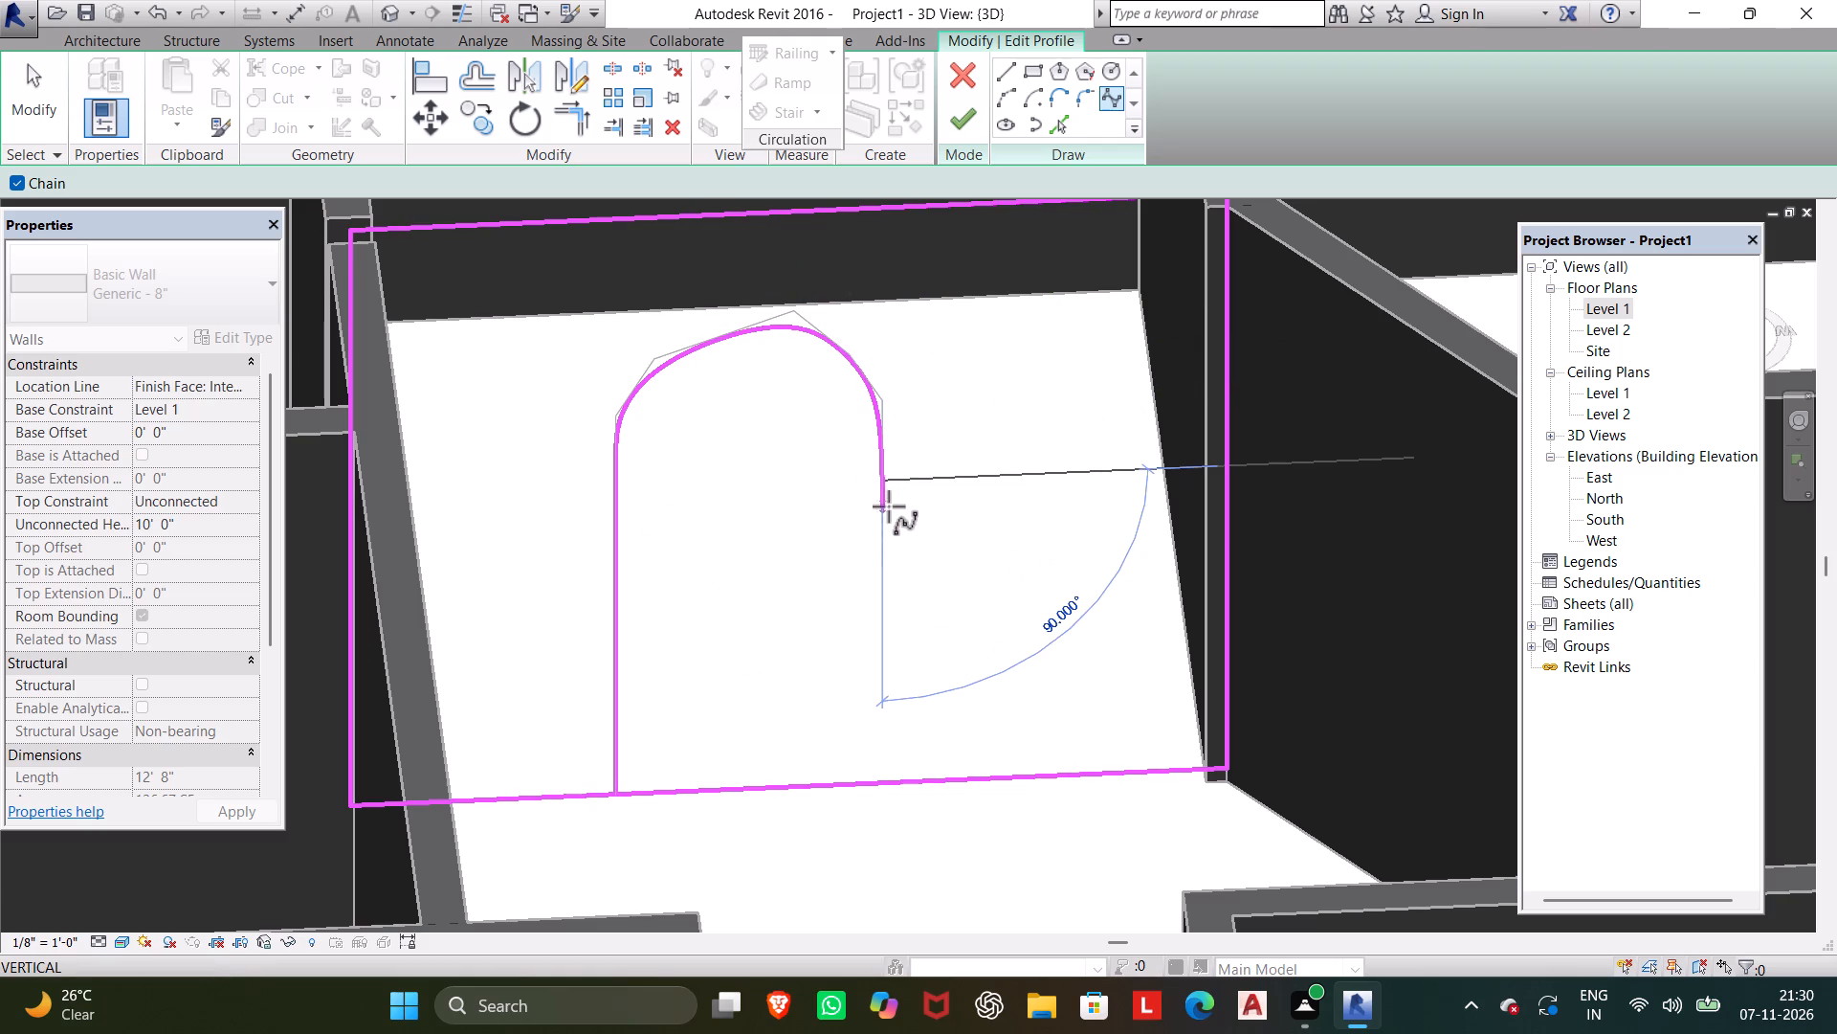
{"action": "left_click", "coordinate": [892, 520]}
{"action": "left_click", "coordinate": [892, 579]}
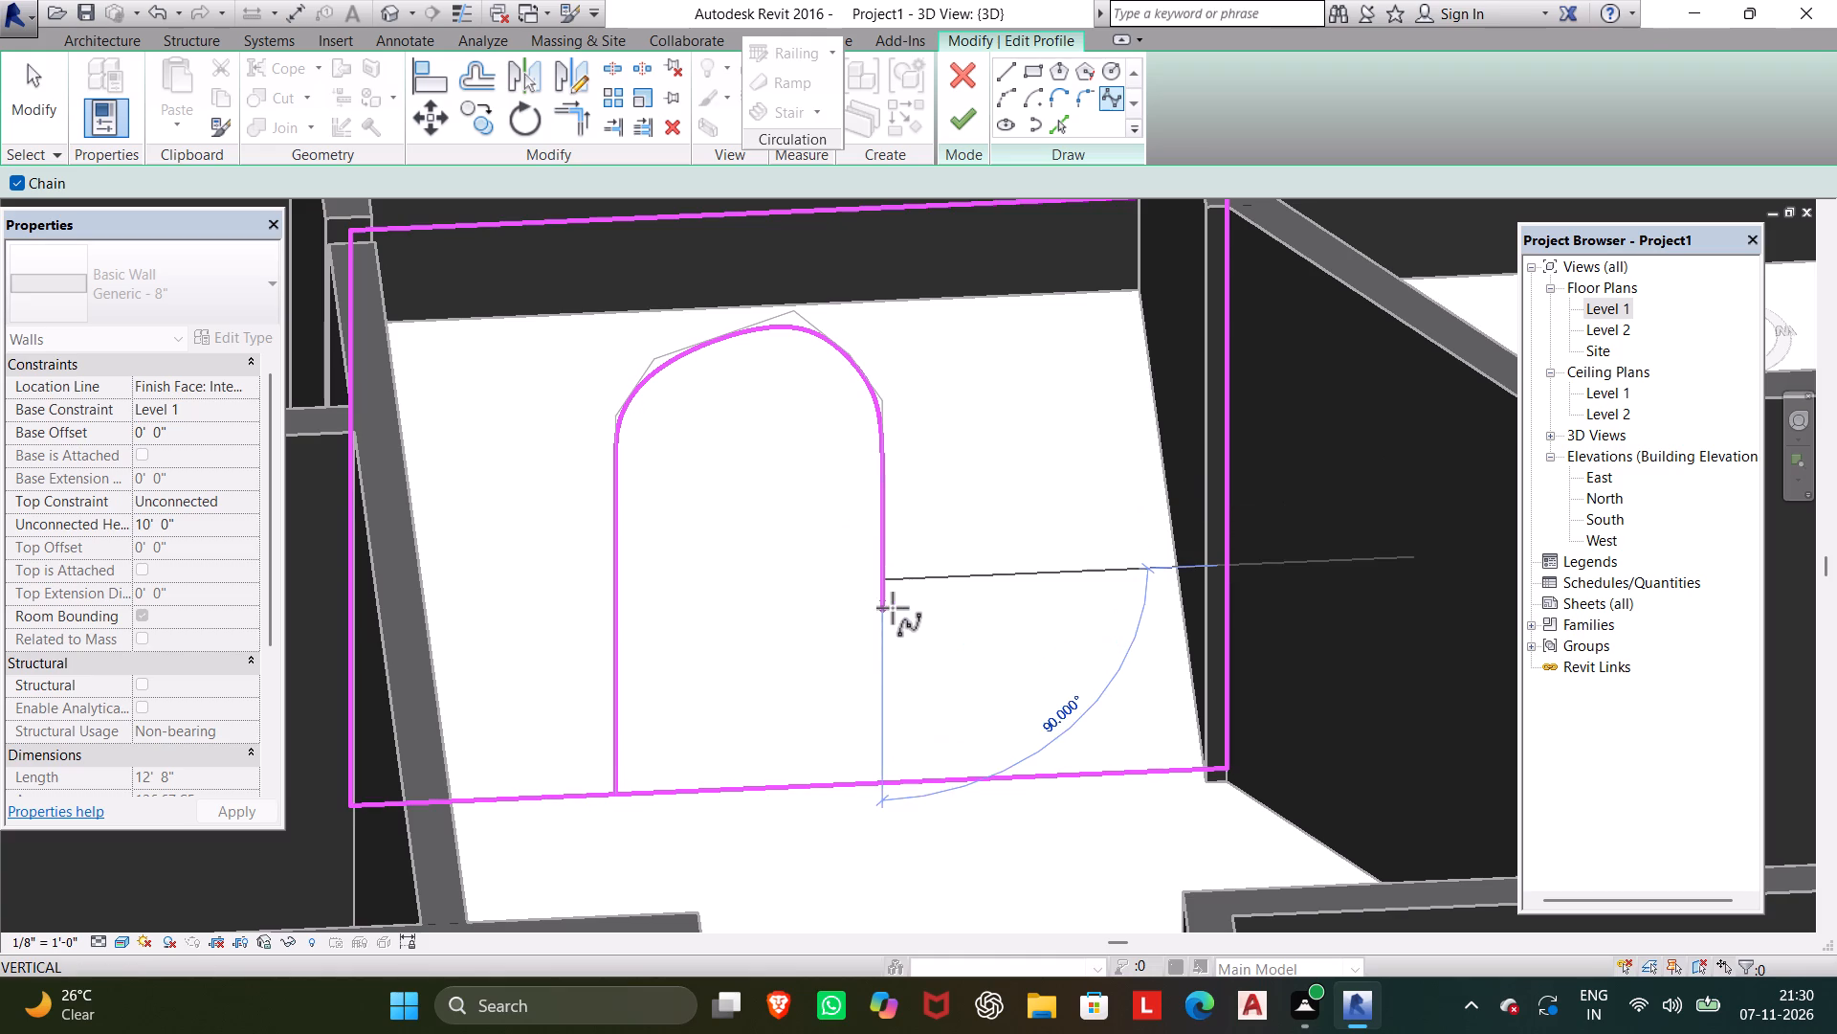
{"action": "left_click", "coordinate": [893, 615]}
{"action": "left_click", "coordinate": [893, 654]}
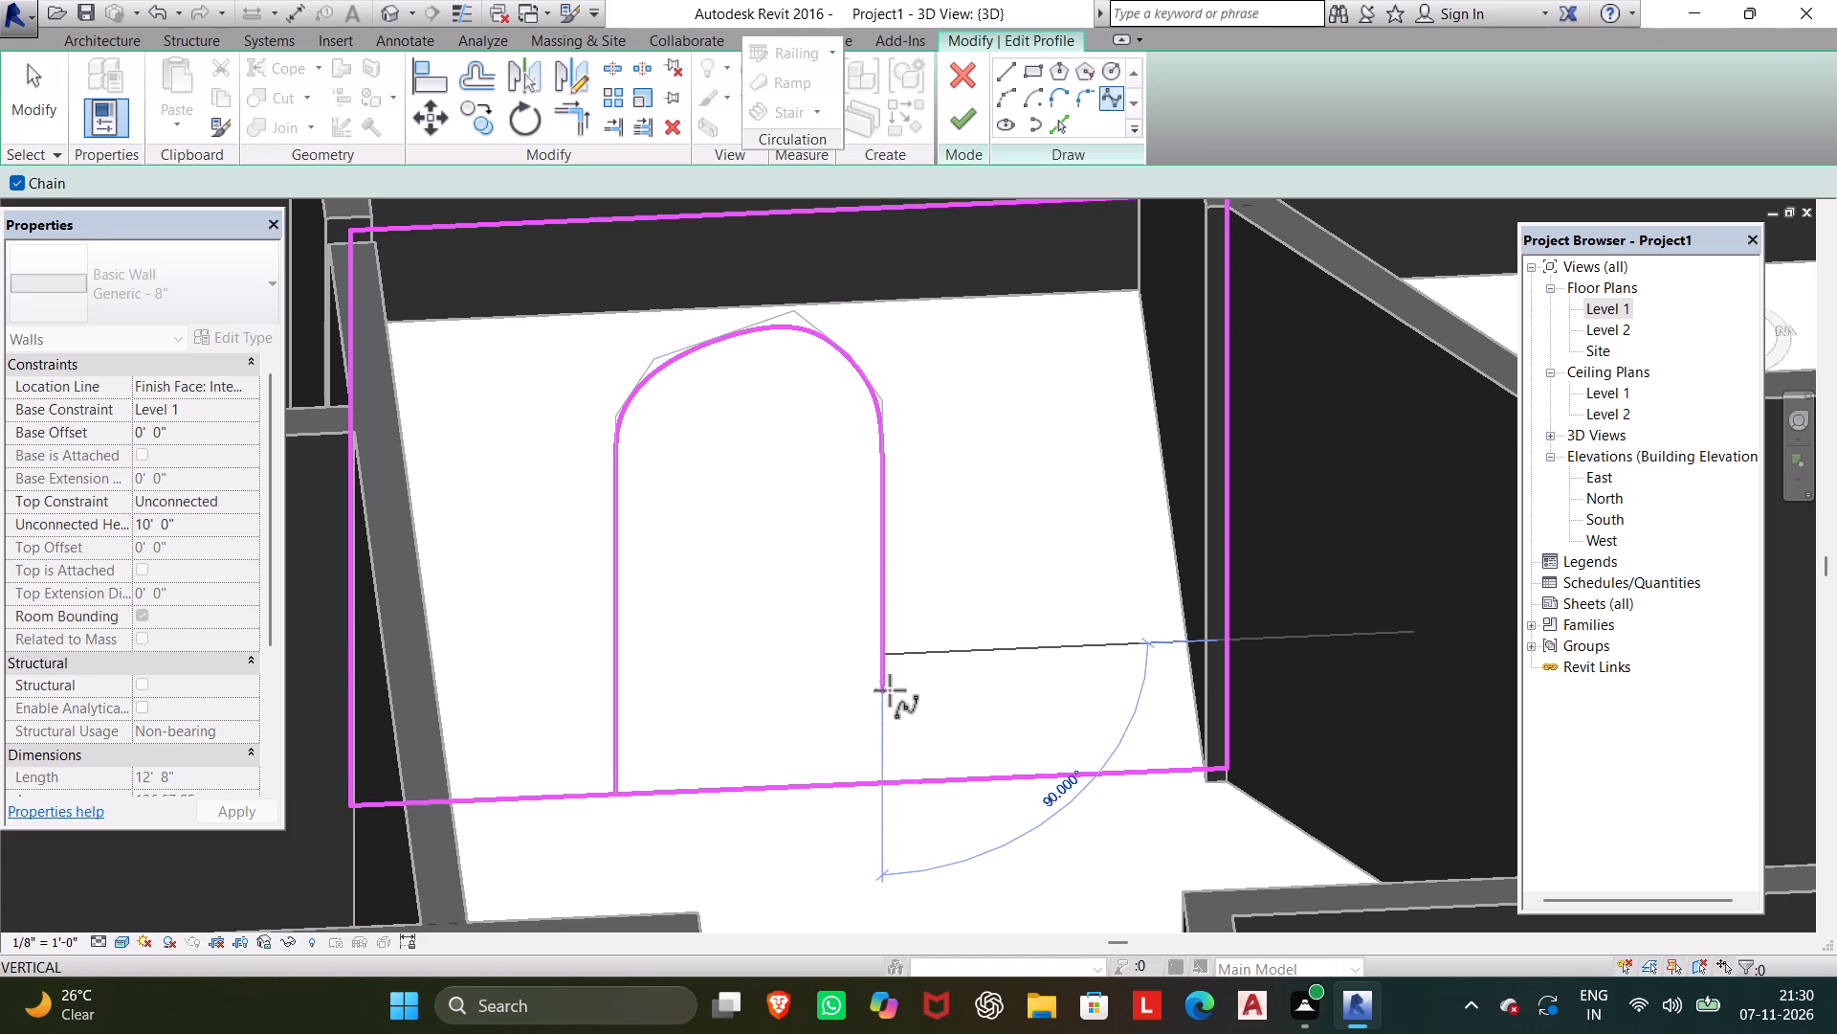
{"action": "left_click", "coordinate": [888, 699]}
{"action": "left_click", "coordinate": [889, 742]}
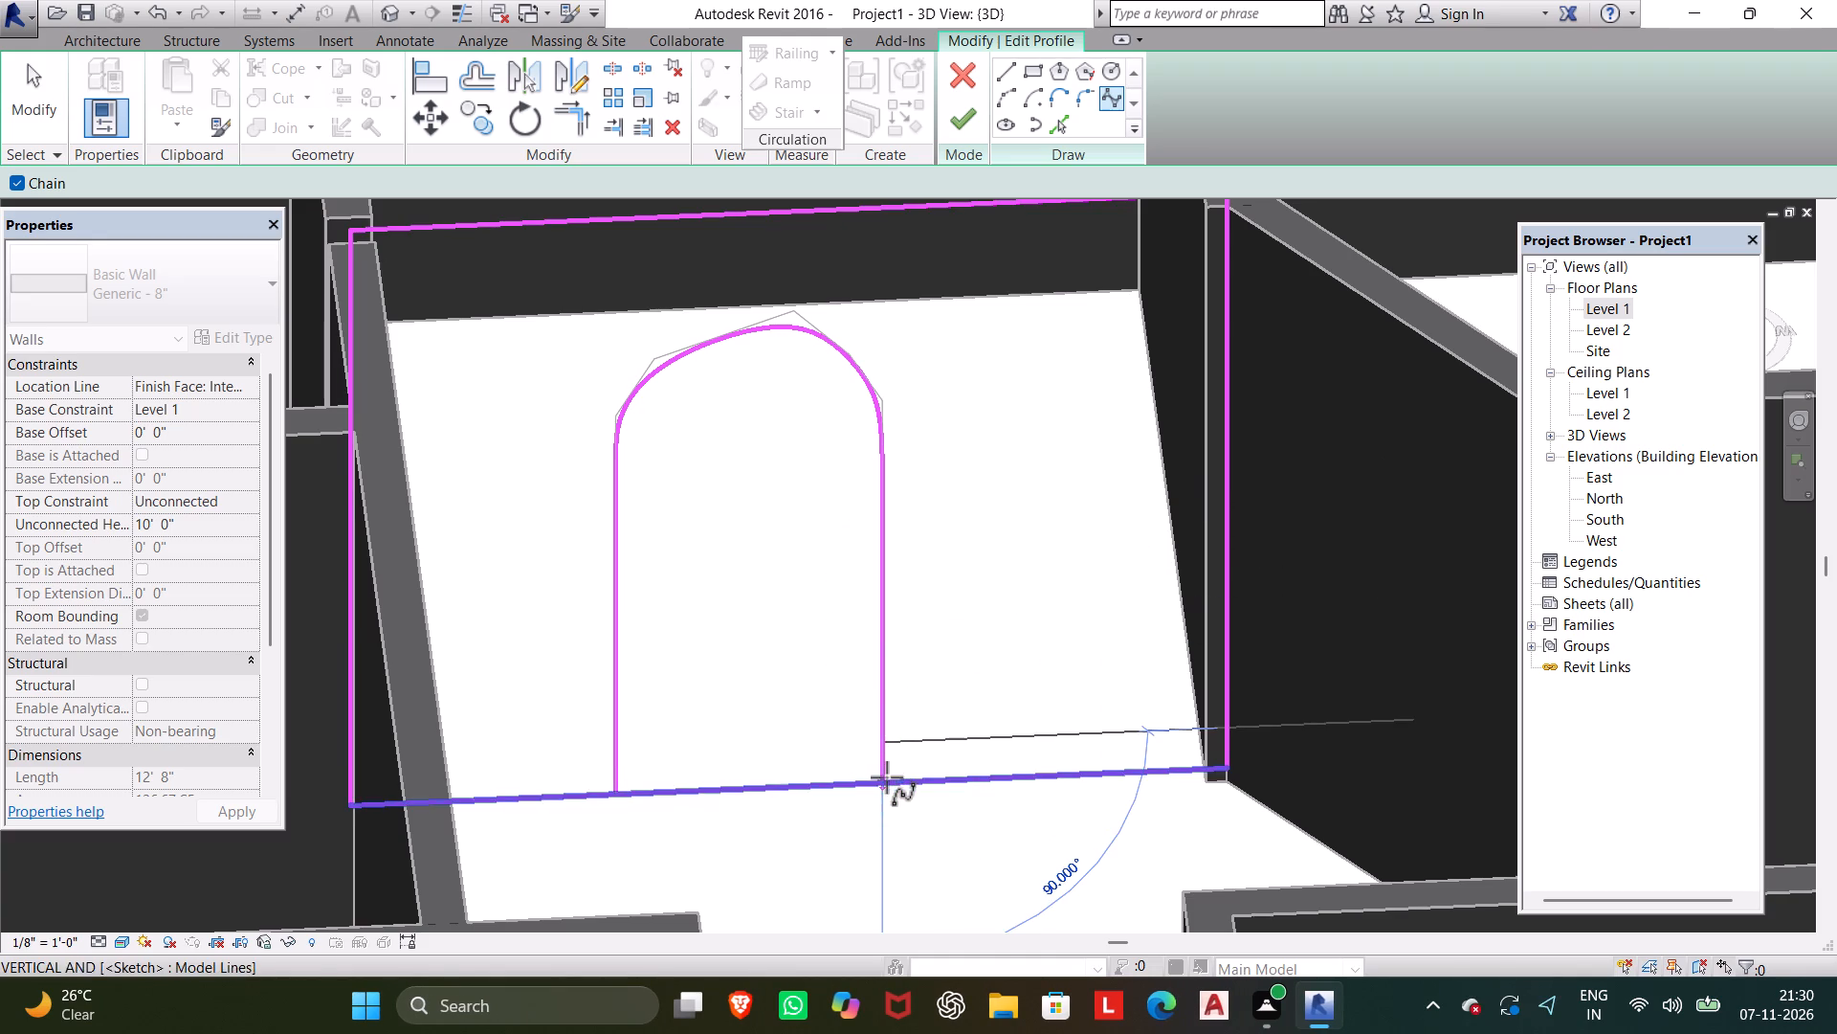
{"action": "left_click", "coordinate": [887, 778]}
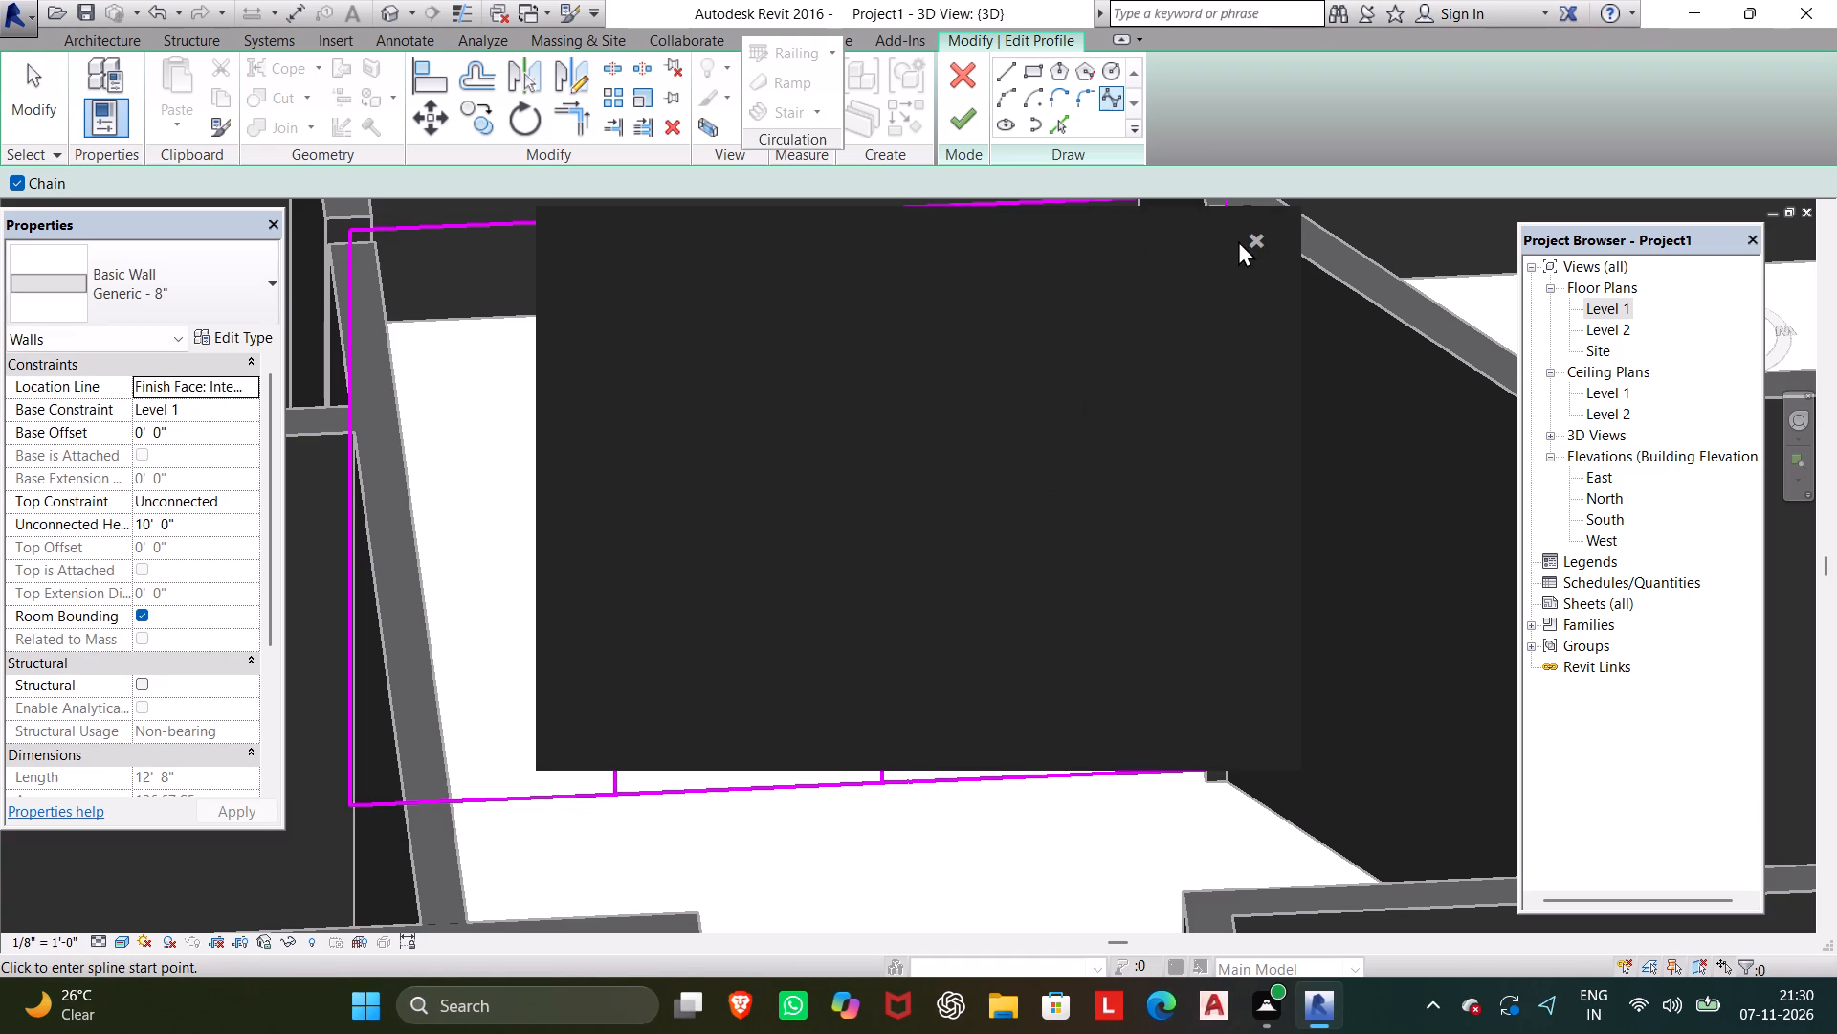
{"action": "left_click", "coordinate": [1273, 234]}
{"action": "left_click", "coordinate": [1258, 239]}
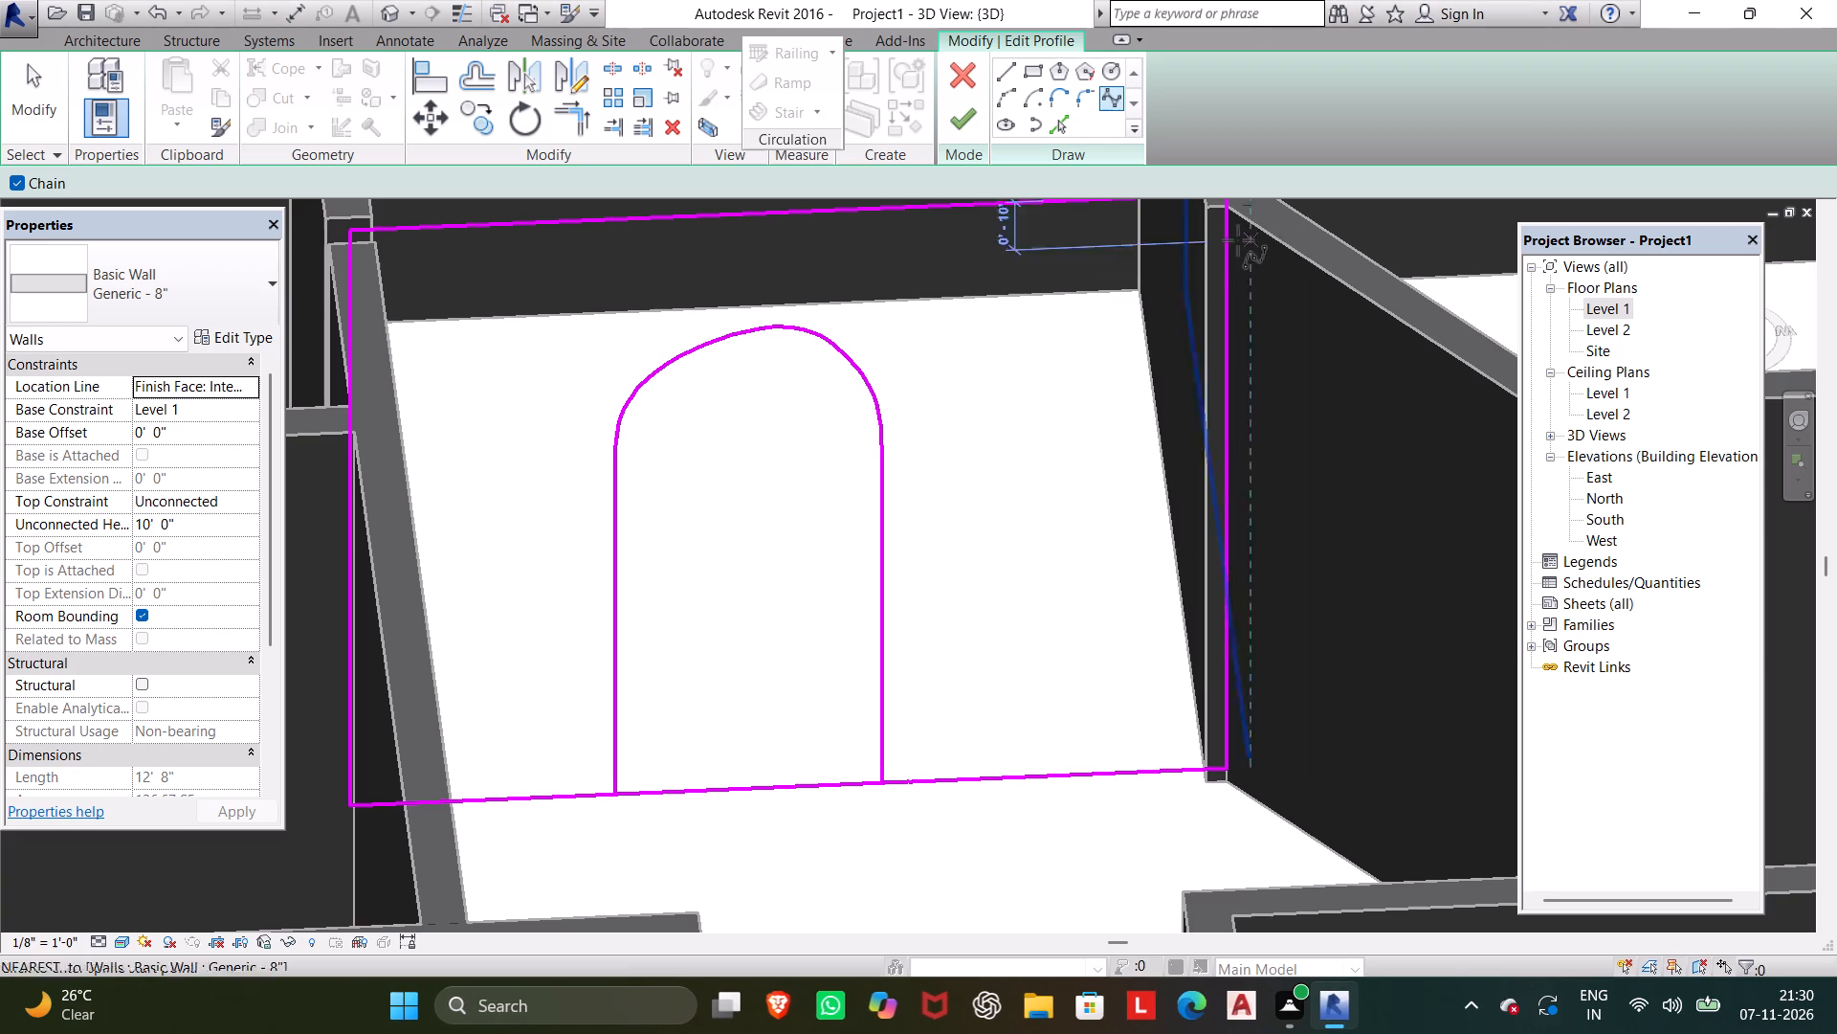
{"action": "key", "text": "Escape"}
{"action": "key", "text": "Escape"}
Reshape the arch spline by moving both shoulder control points slightly outward and centring the peak control point between them.
{"action": "left_click", "coordinate": [880, 484]}
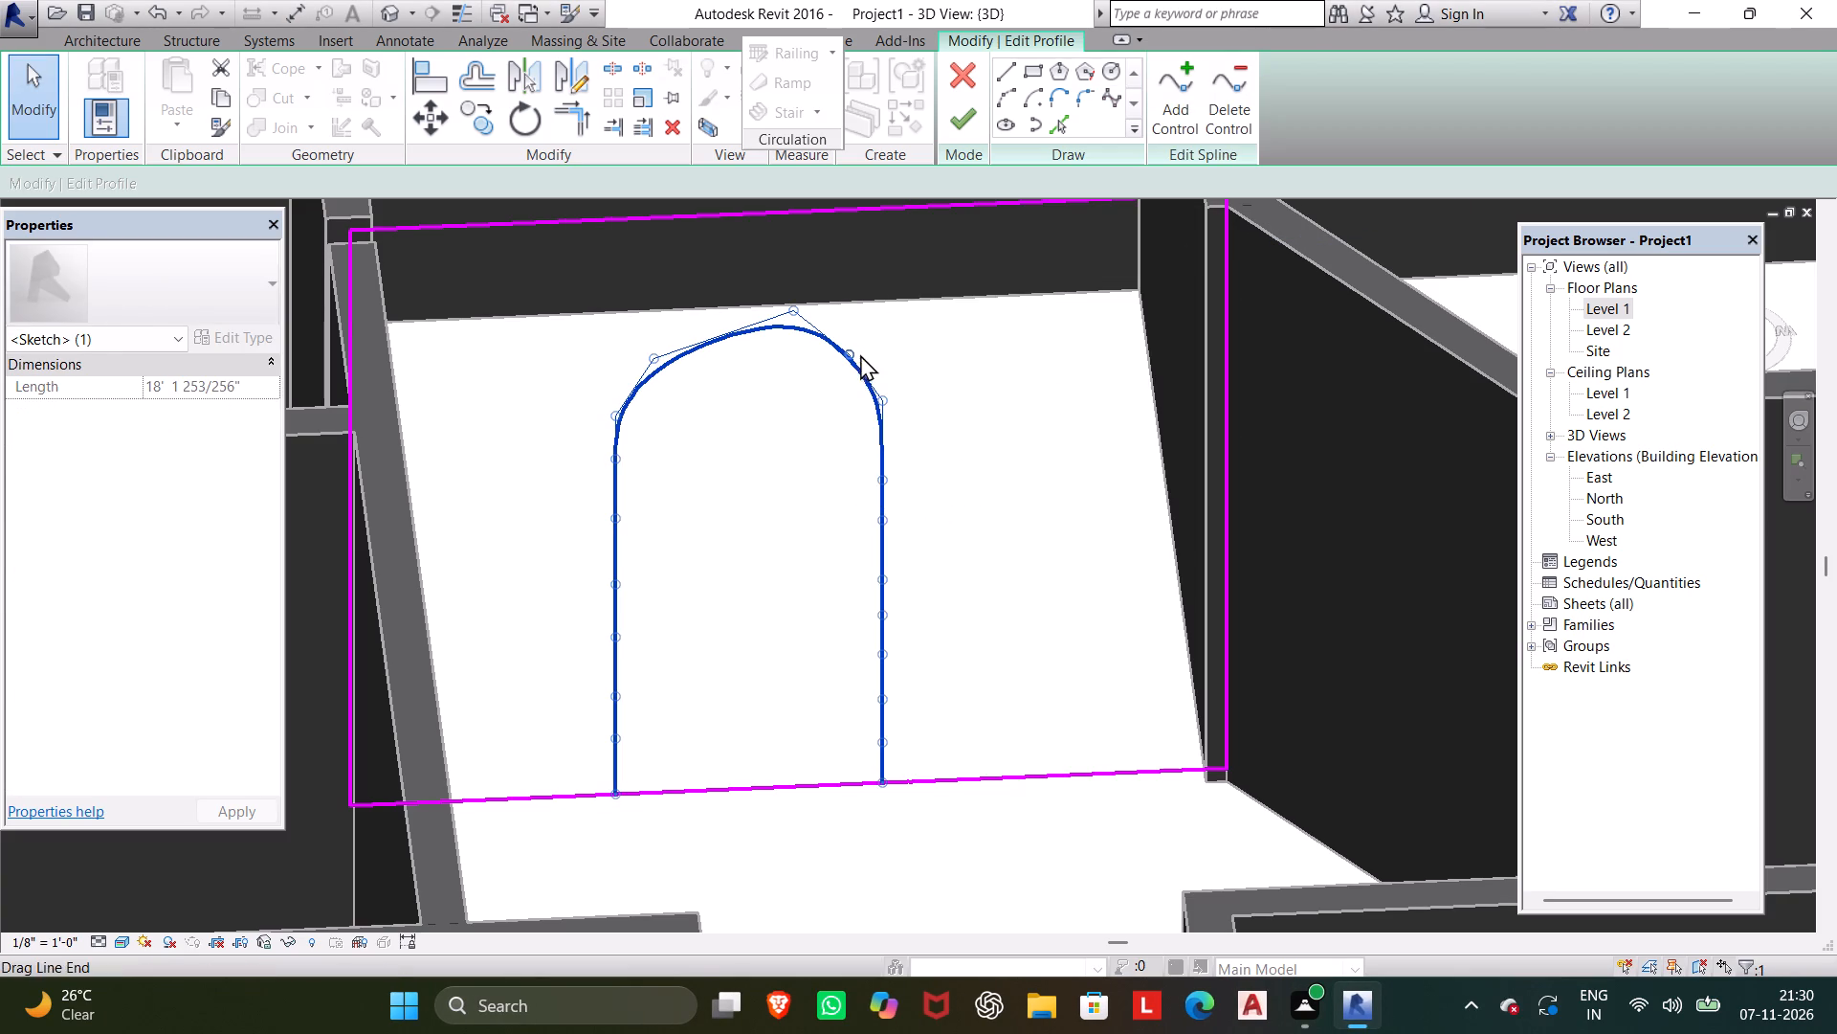
{"action": "left_click_drag", "start_coordinate": [875, 398], "coordinate": [896, 398]}
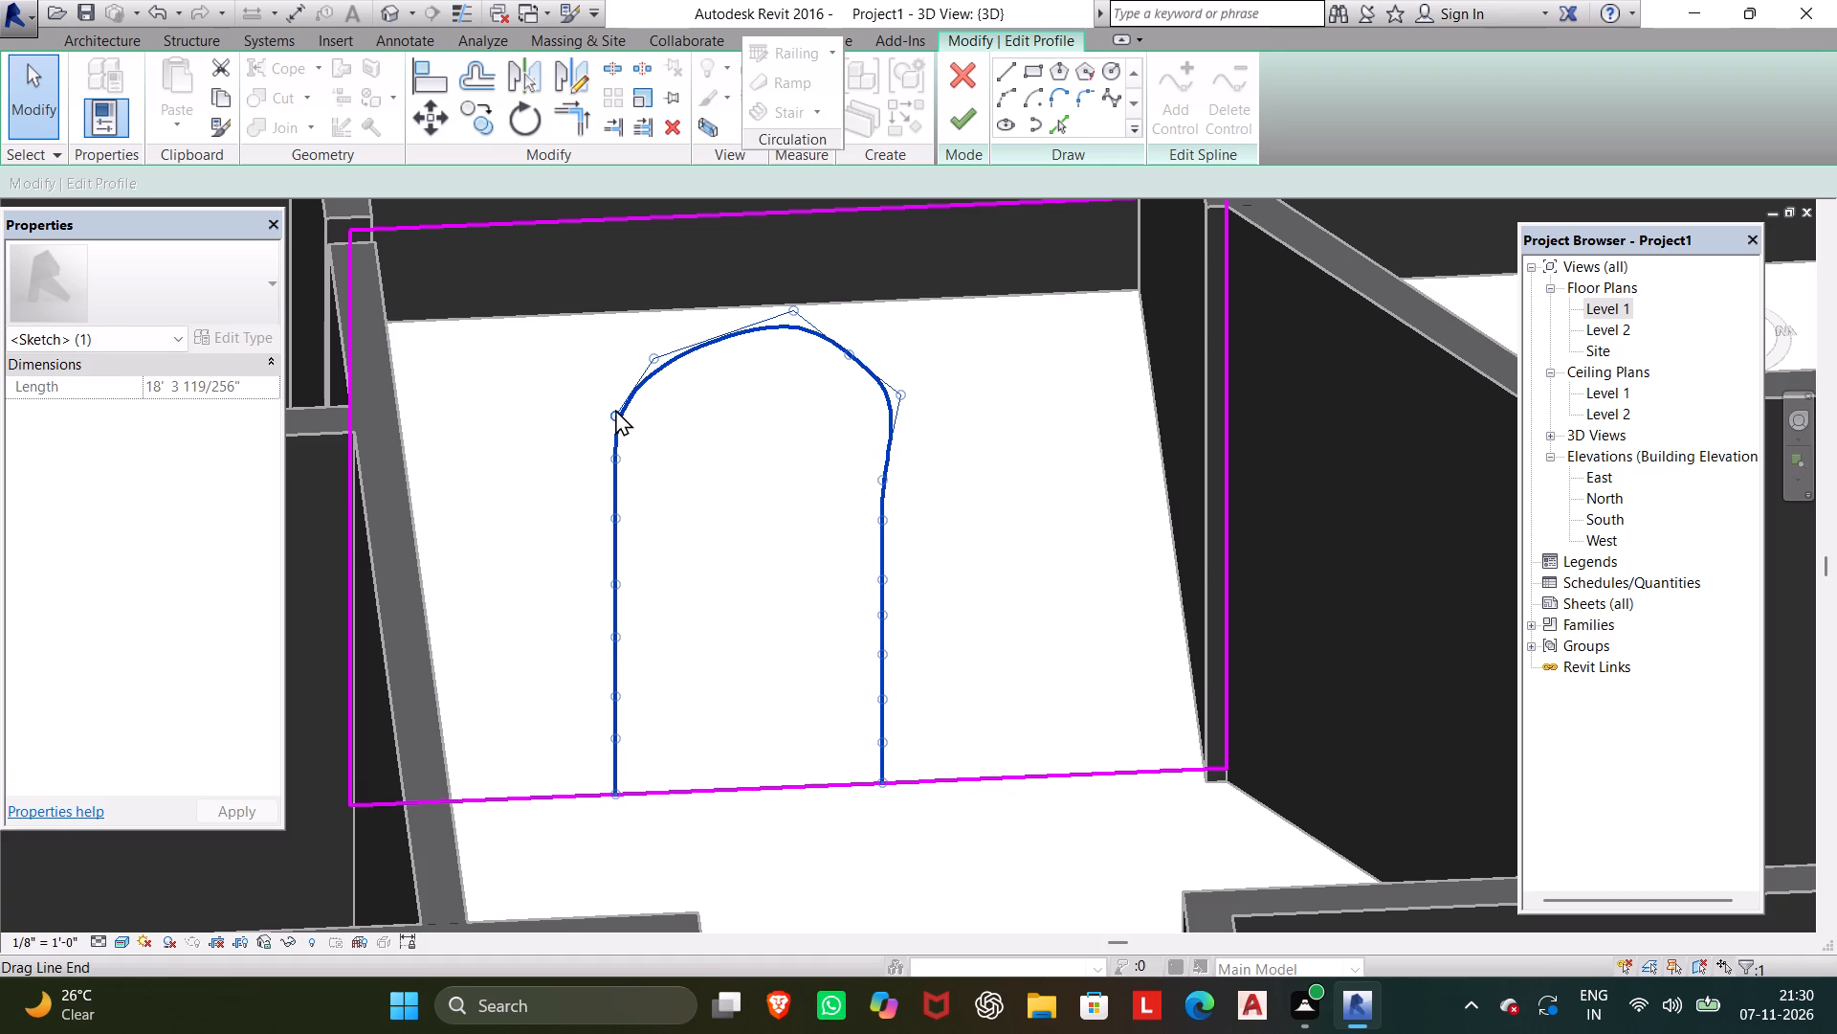
{"action": "left_click_drag", "start_coordinate": [615, 409], "coordinate": [601, 395]}
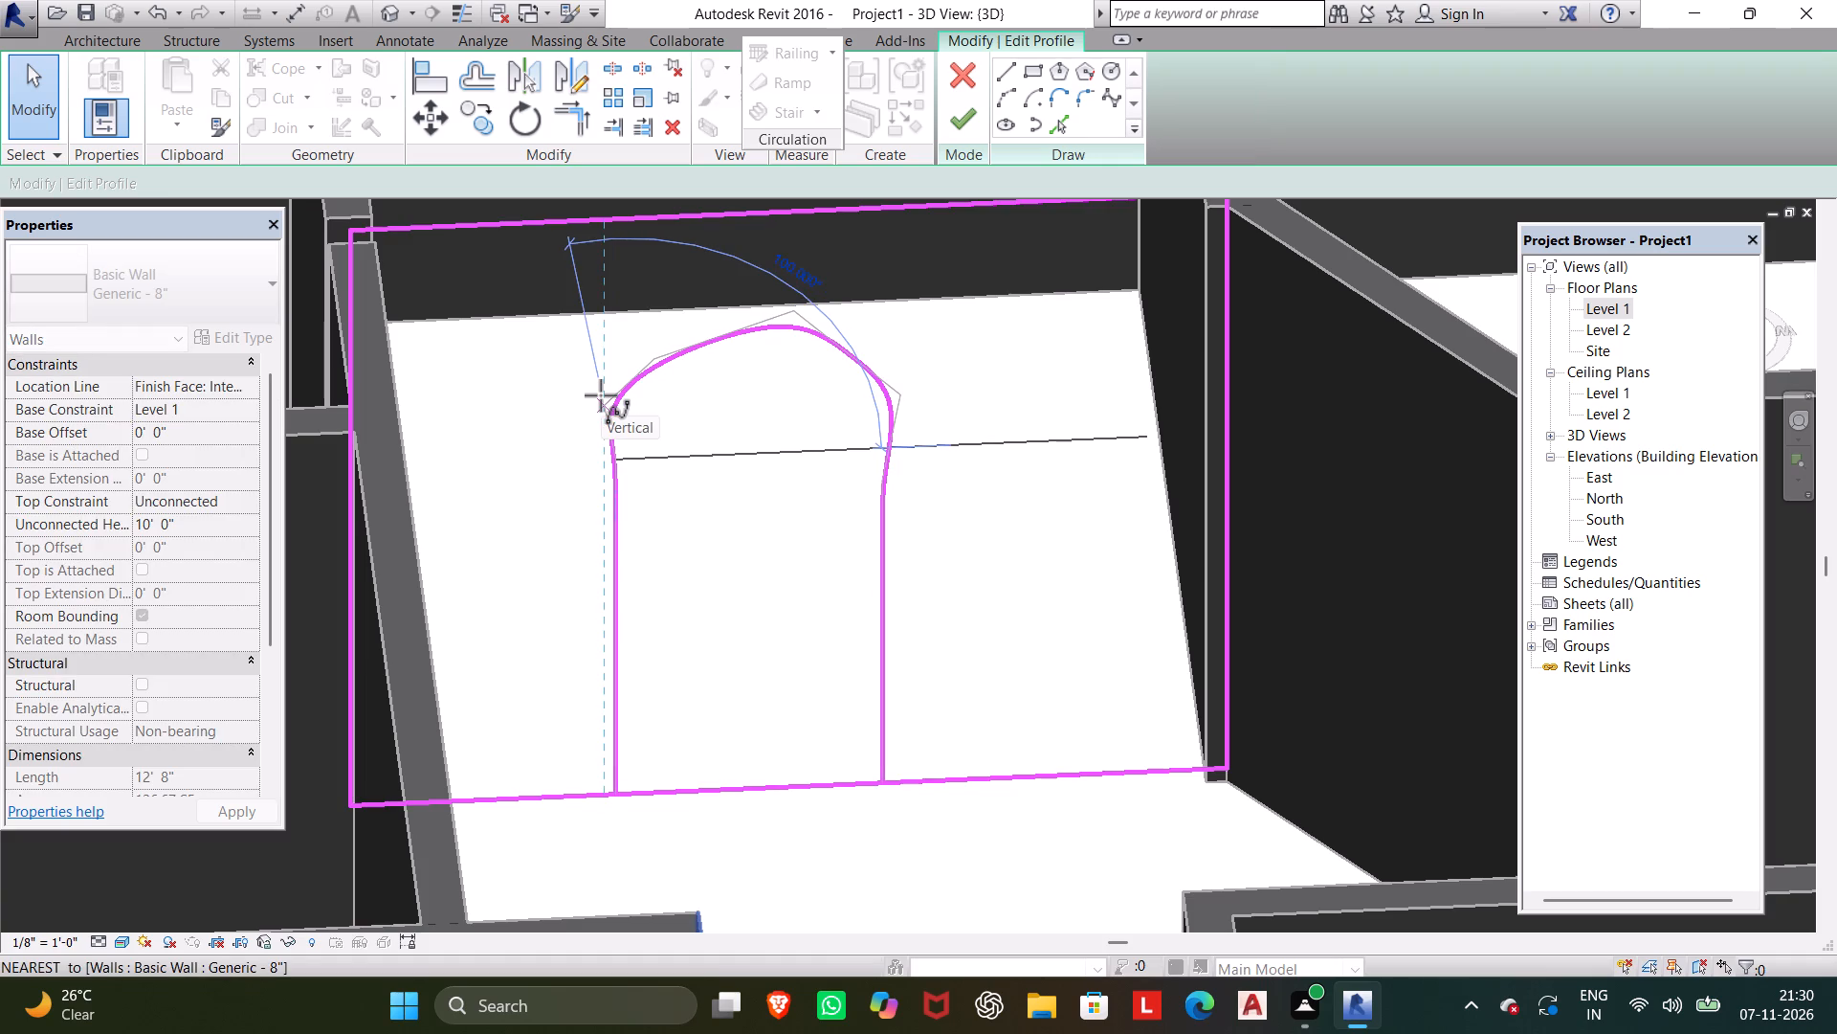
{"action": "left_click_drag", "start_coordinate": [601, 395], "coordinate": [595, 391]}
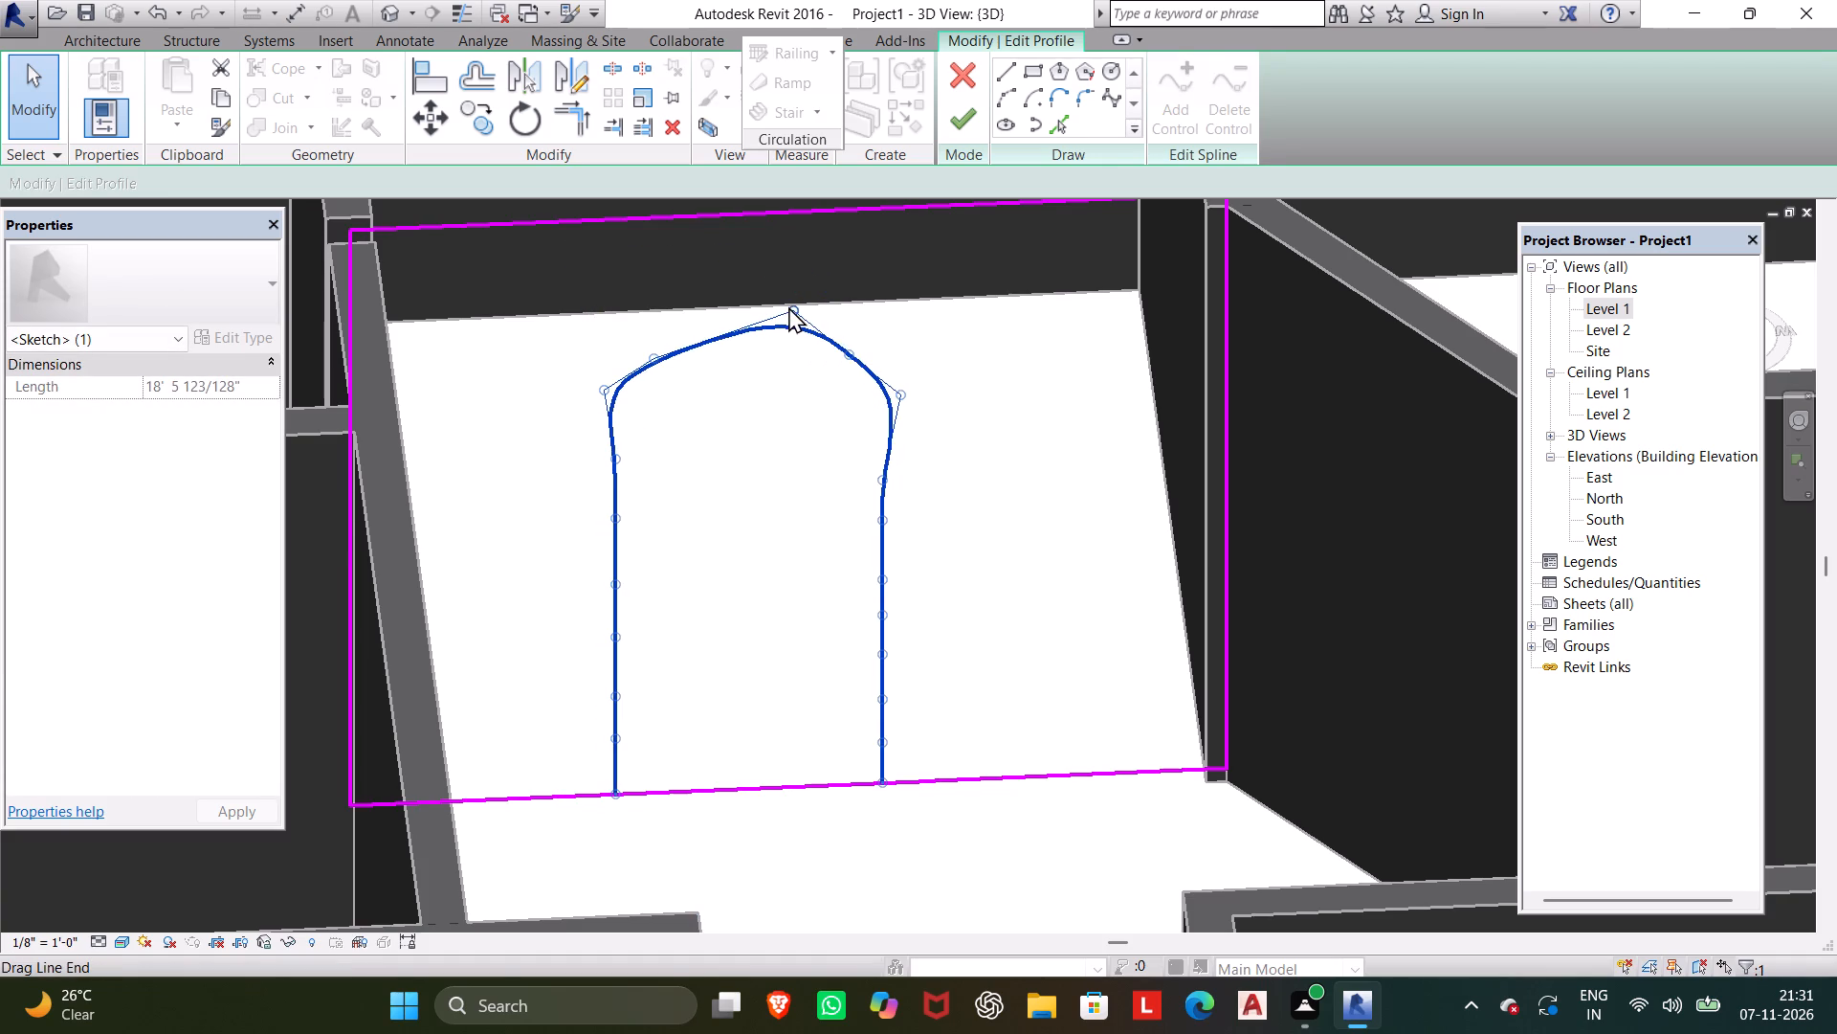
{"action": "left_click_drag", "start_coordinate": [788, 306], "coordinate": [745, 314]}
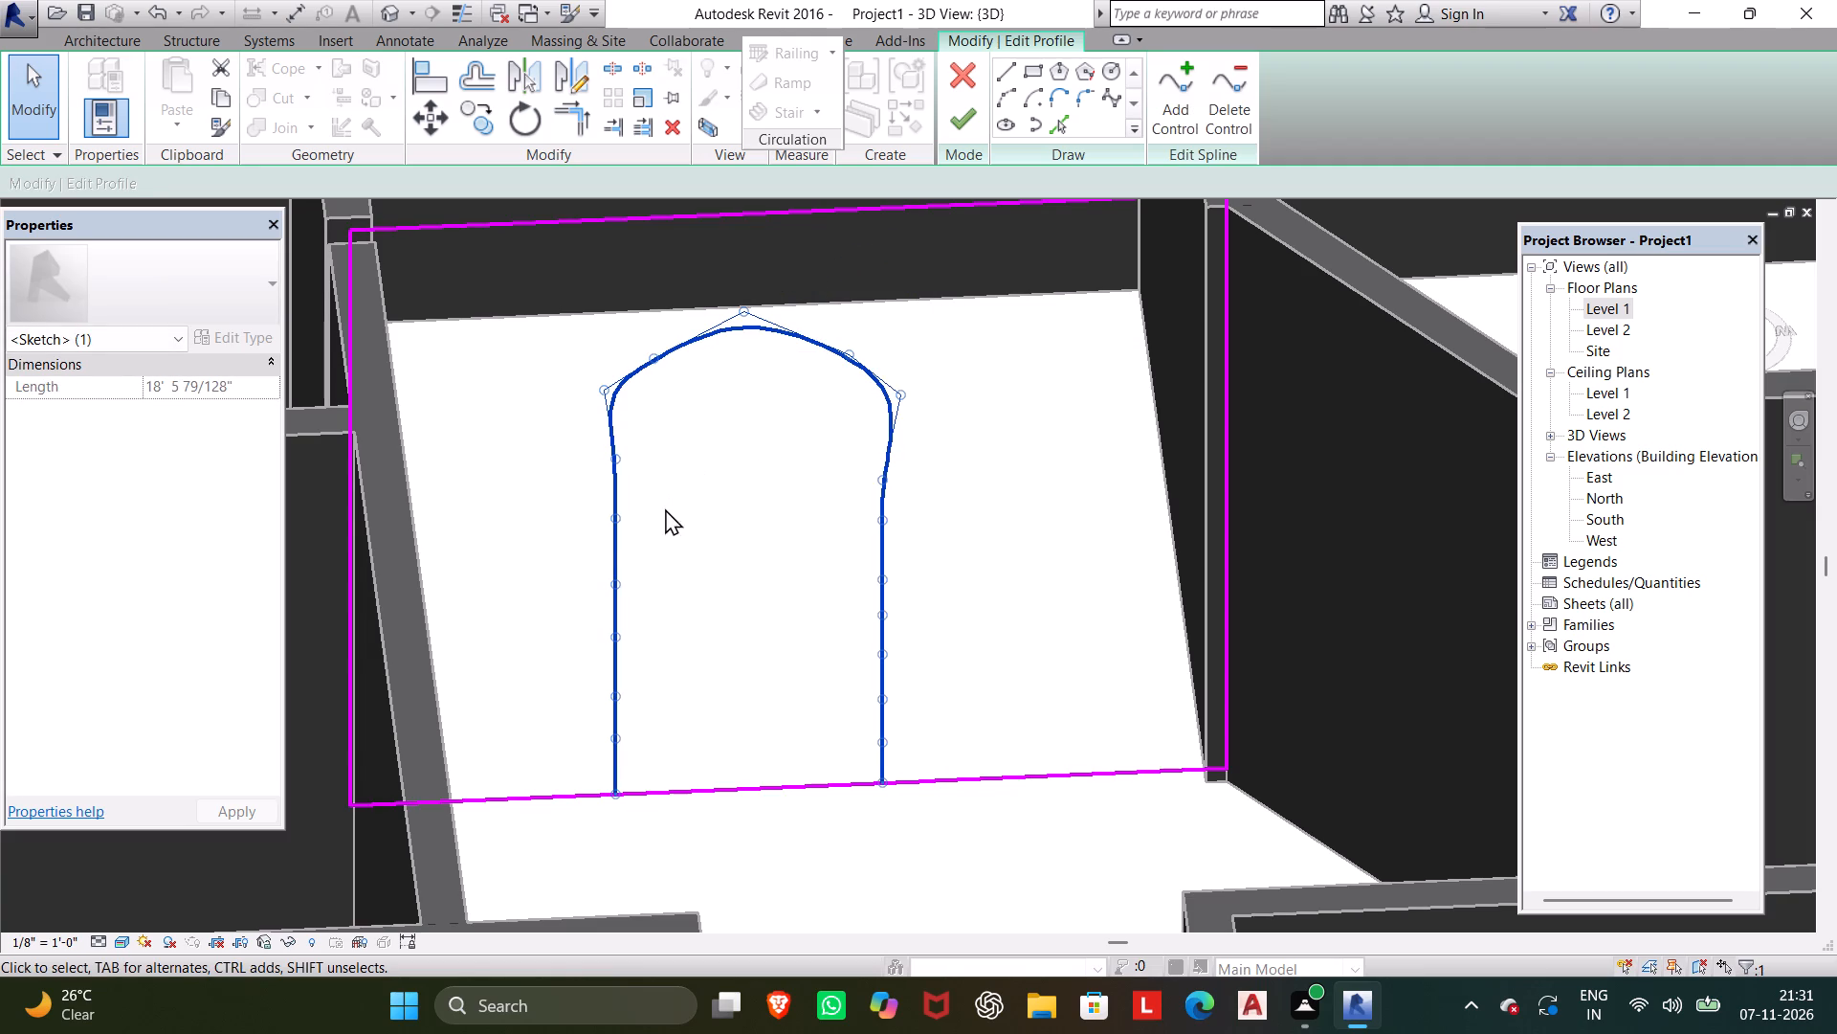
{"action": "left_click_drag", "start_coordinate": [615, 459], "coordinate": [614, 467]}
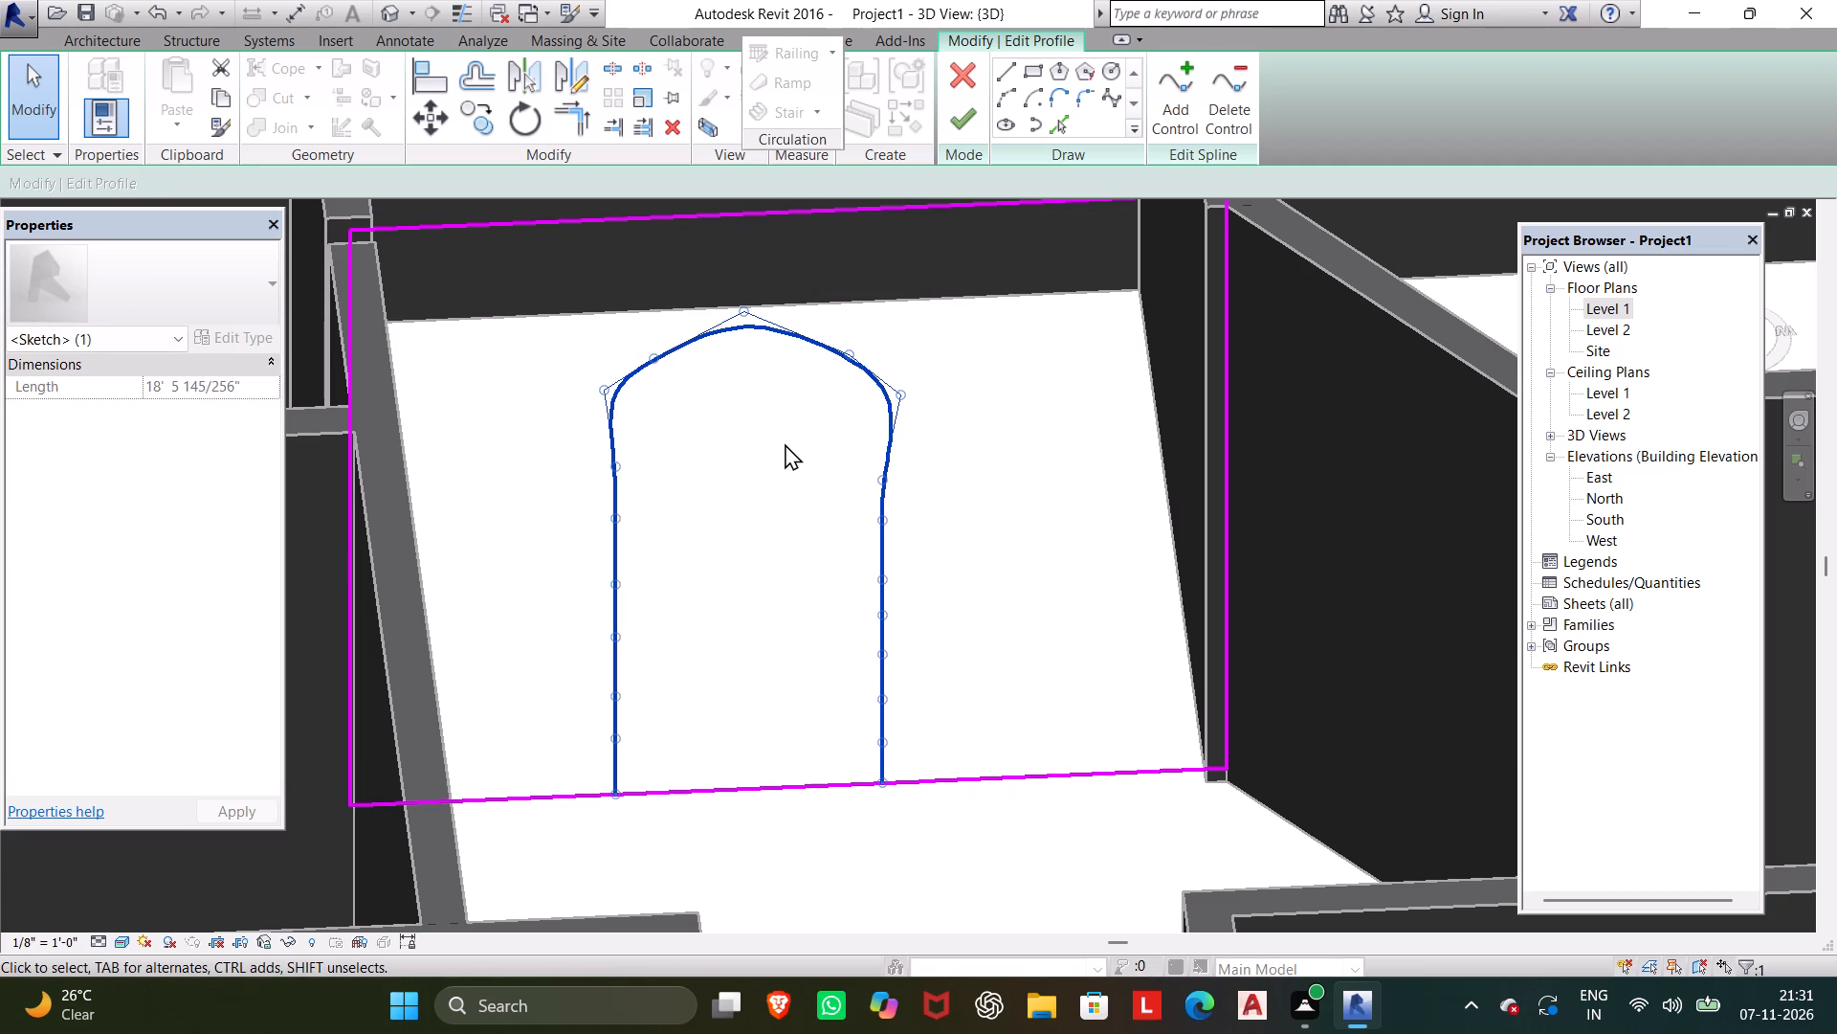
{"action": "left_click", "coordinate": [776, 455]}
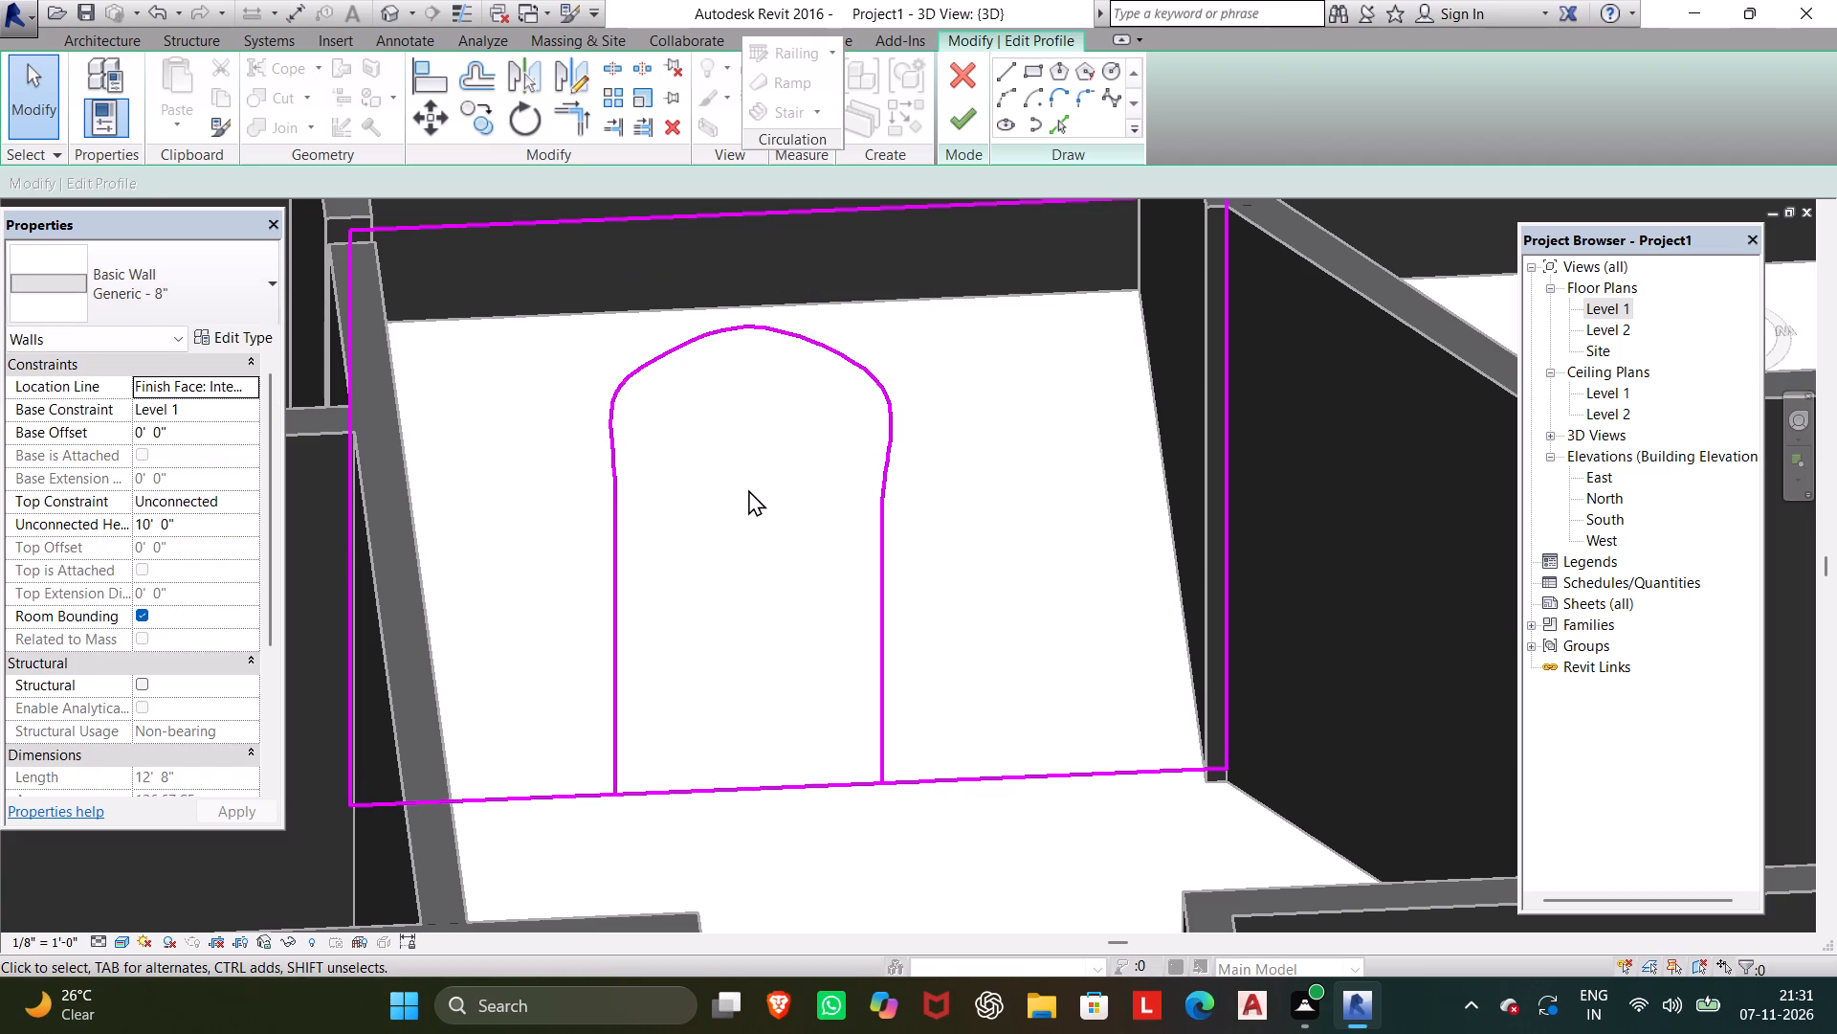
Split the profile's bottom line inside the opening about 6' from its left end and again at the arch's right leg.
{"action": "scroll", "coordinate": [739, 490], "scroll_direction": "down", "scroll_amount": 2}
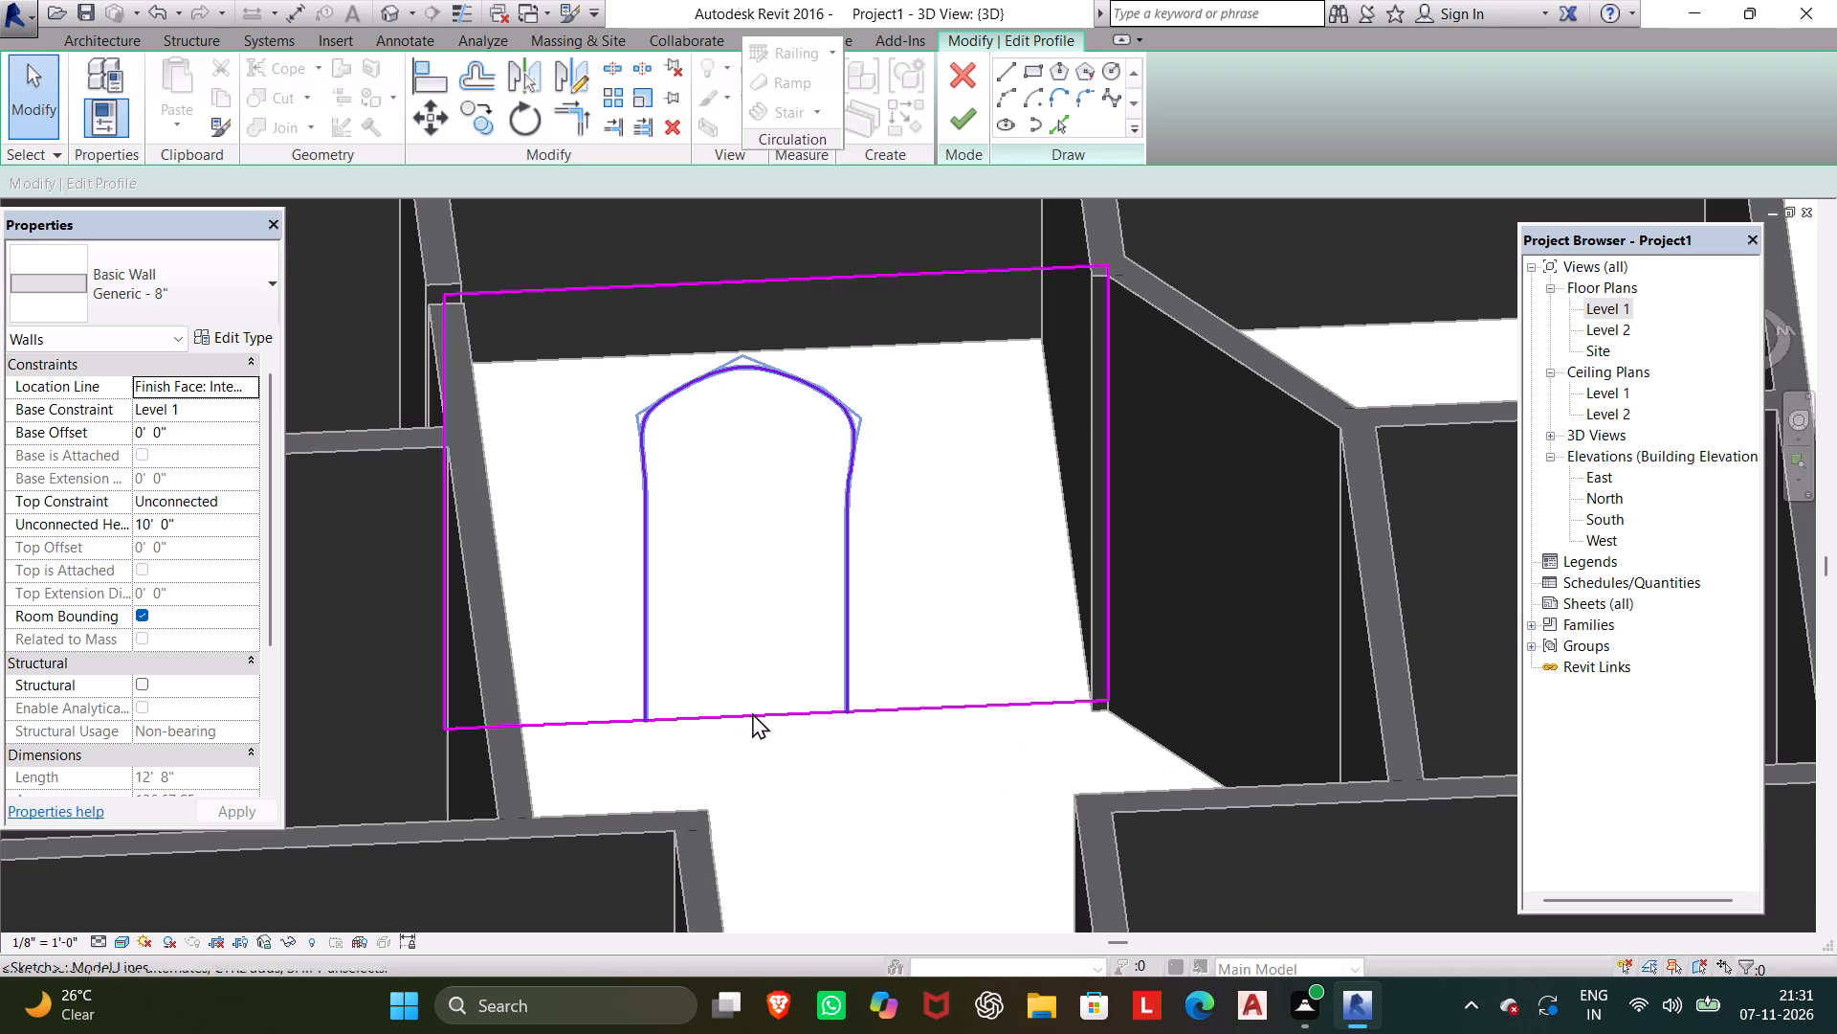
{"action": "left_click", "coordinate": [748, 717]}
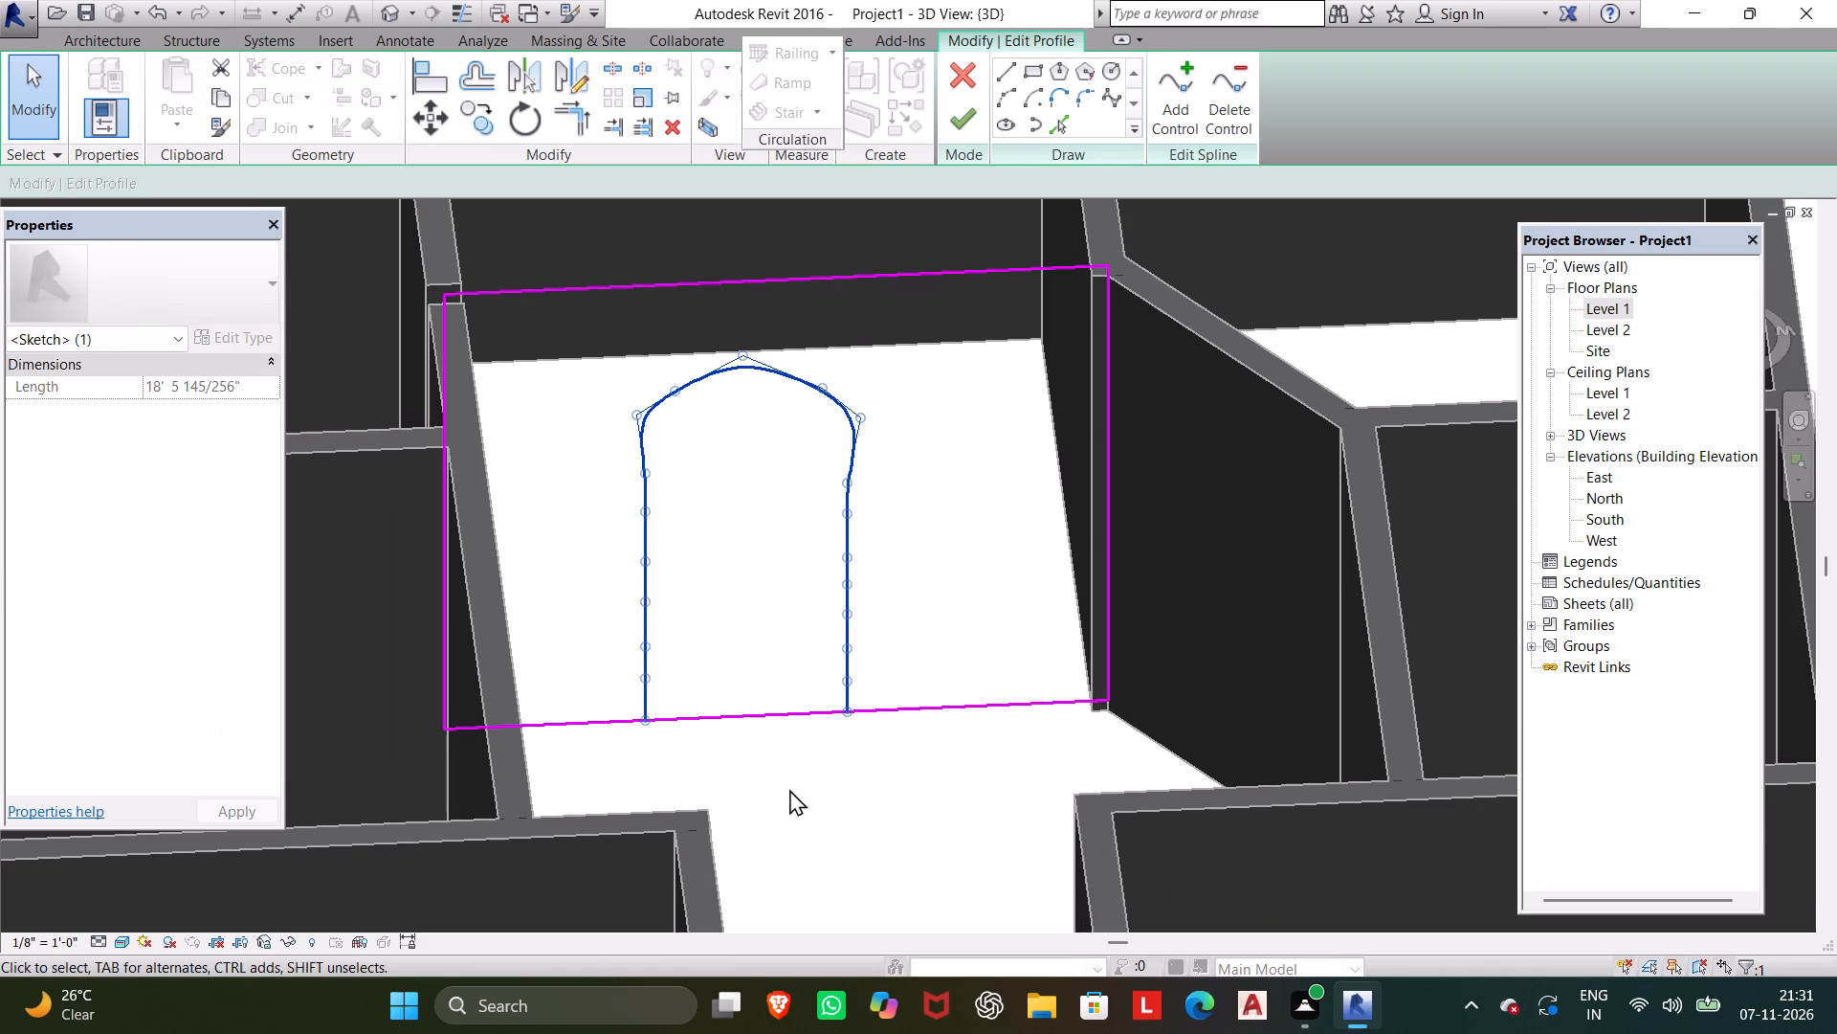
{"action": "key", "text": "Escape"}
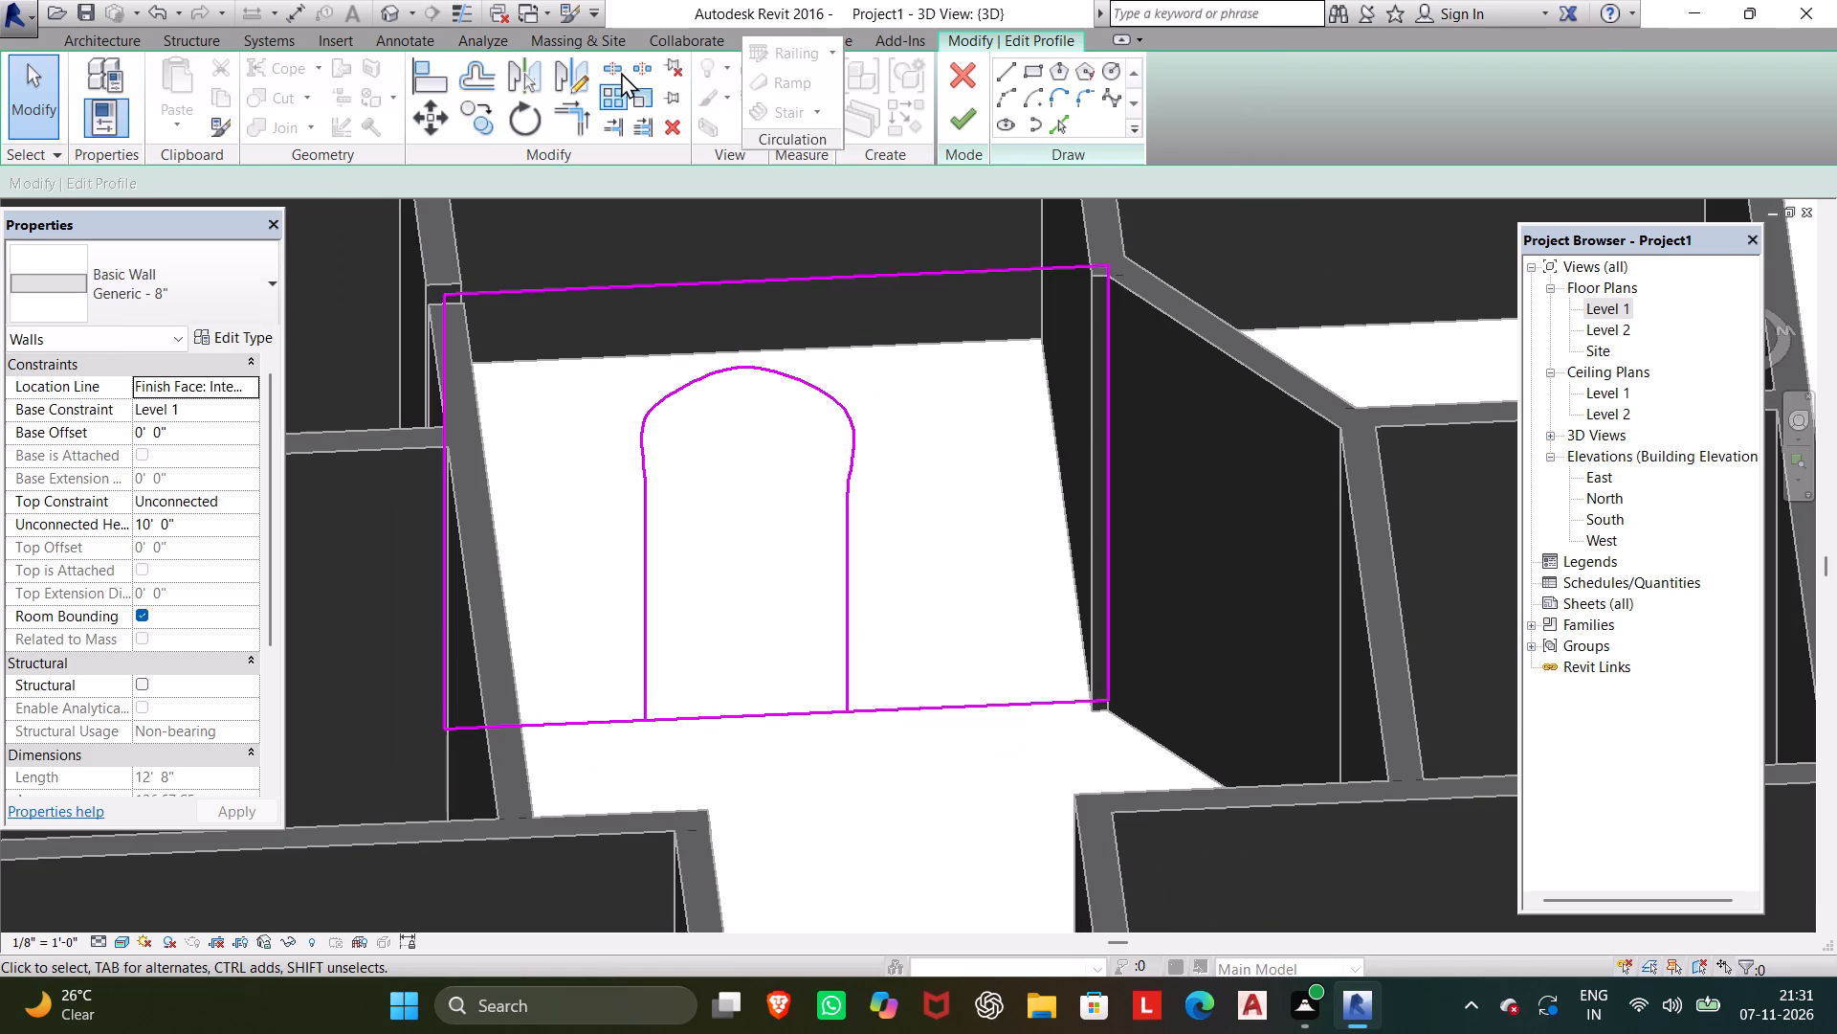
{"action": "left_click", "coordinate": [622, 70]}
{"action": "left_click", "coordinate": [652, 69]}
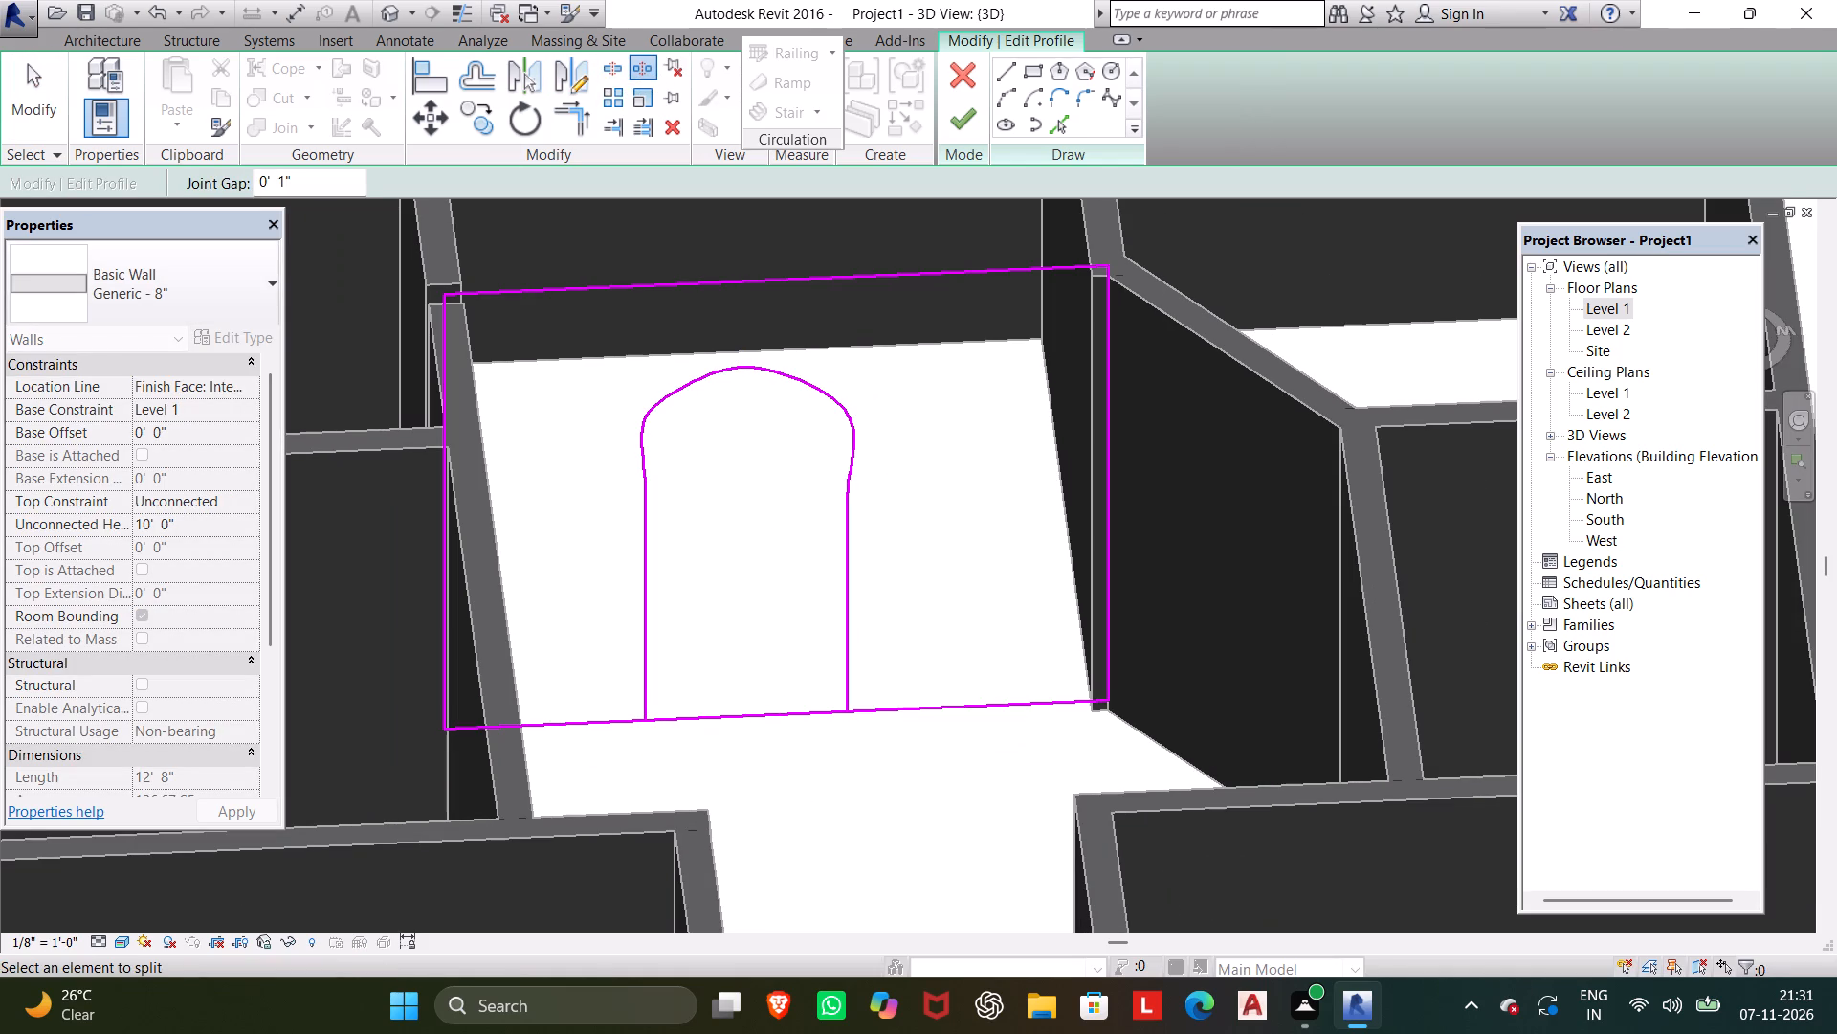
{"action": "left_click_drag", "start_coordinate": [759, 746], "coordinate": [746, 672]}
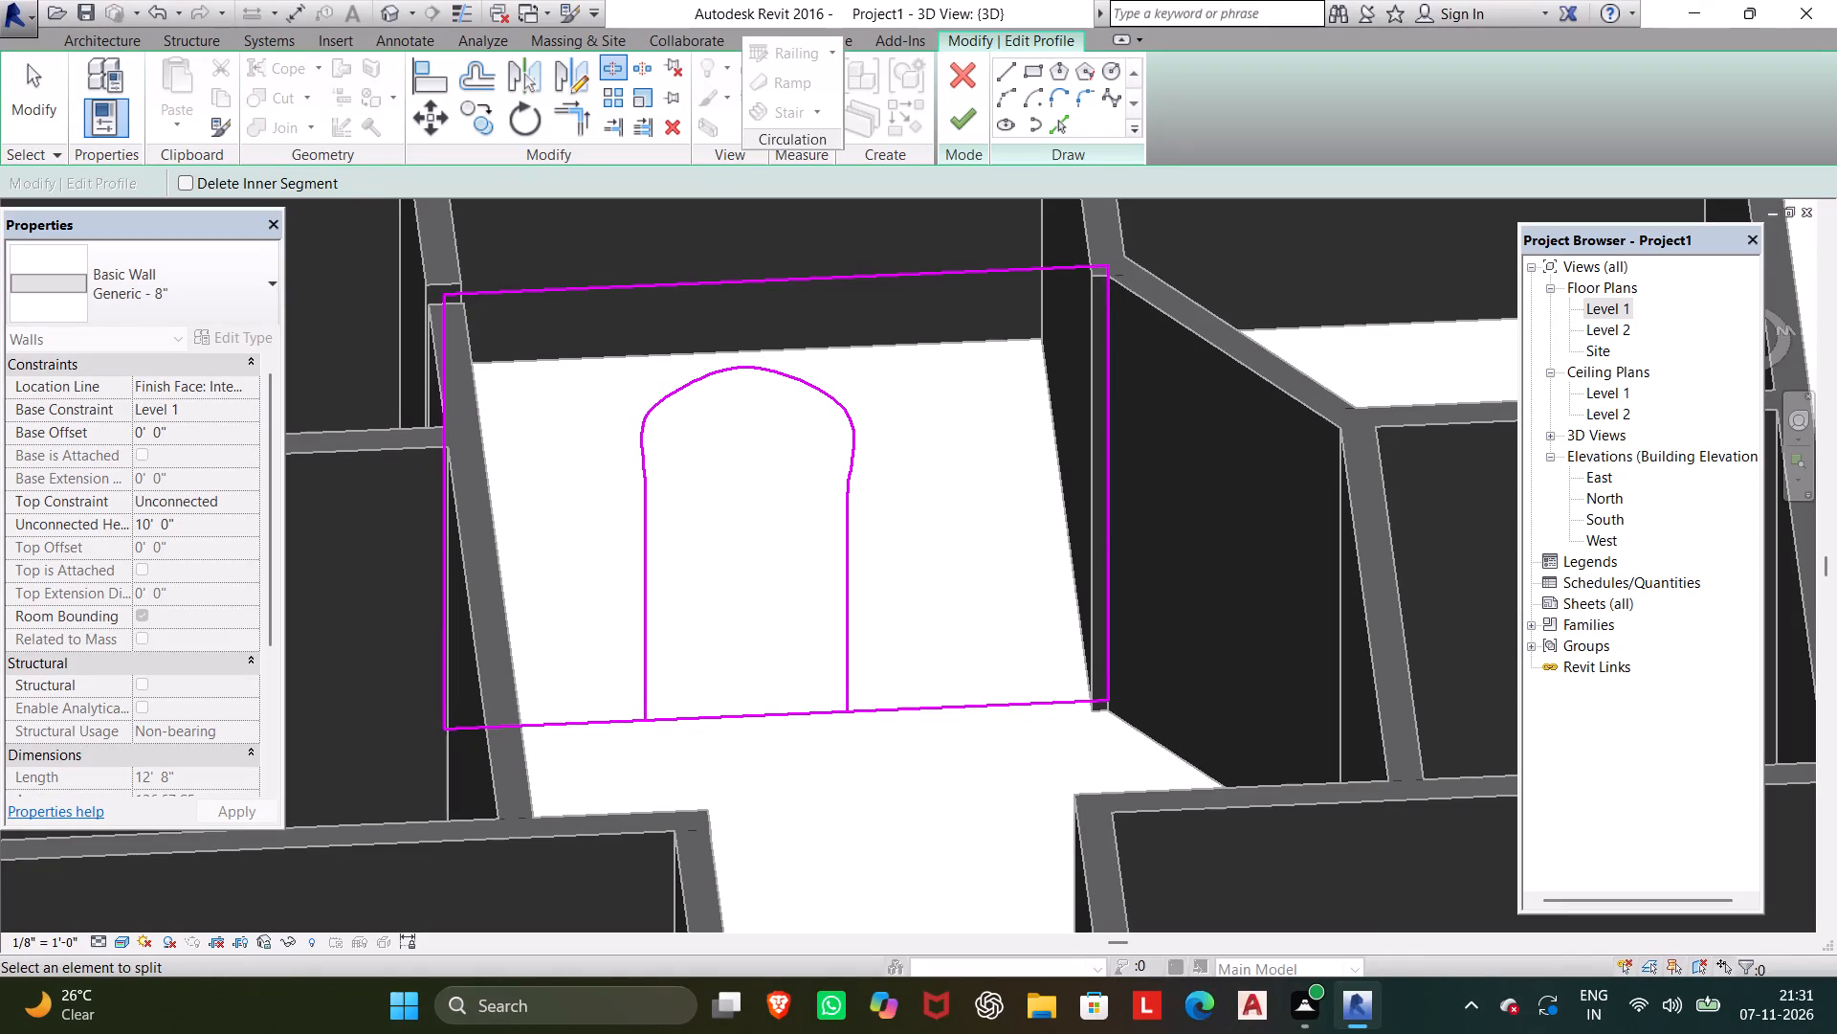
{"action": "left_click_drag", "start_coordinate": [746, 672], "coordinate": [760, 717]}
{"action": "left_click", "coordinate": [760, 719]}
{"action": "left_click", "coordinate": [617, 73]}
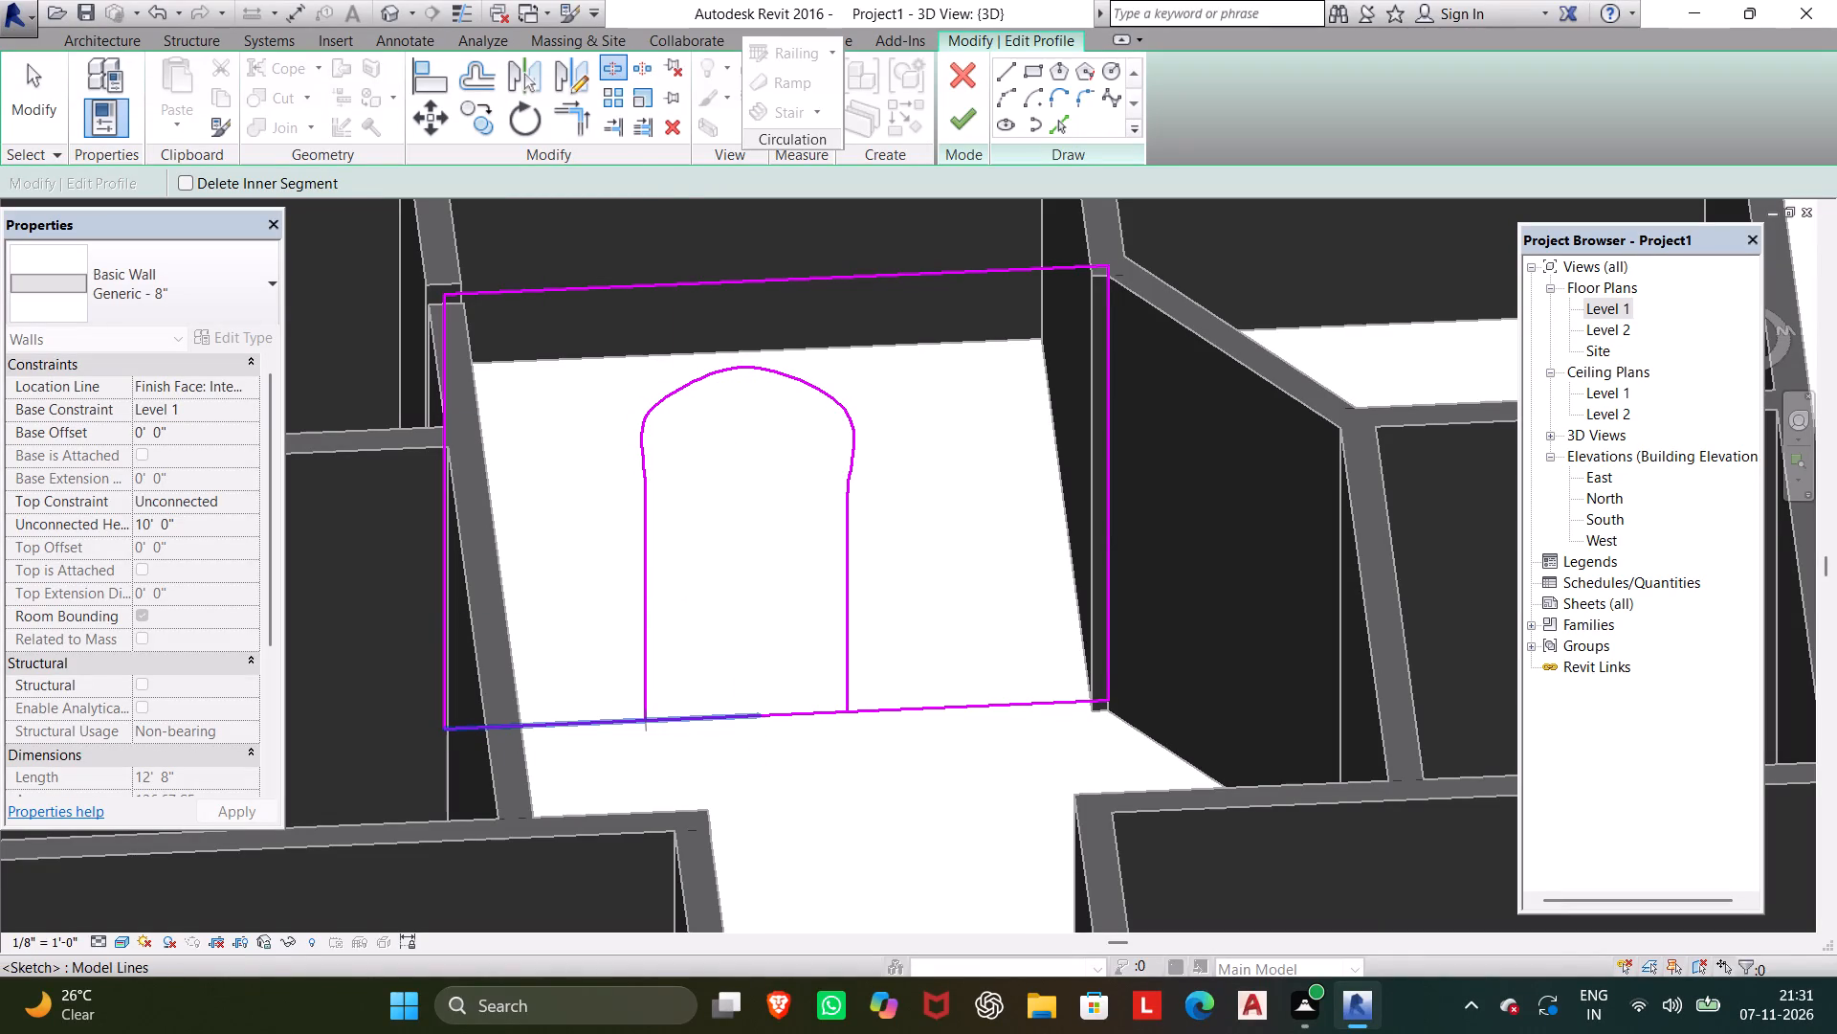
{"action": "left_click", "coordinate": [647, 720]}
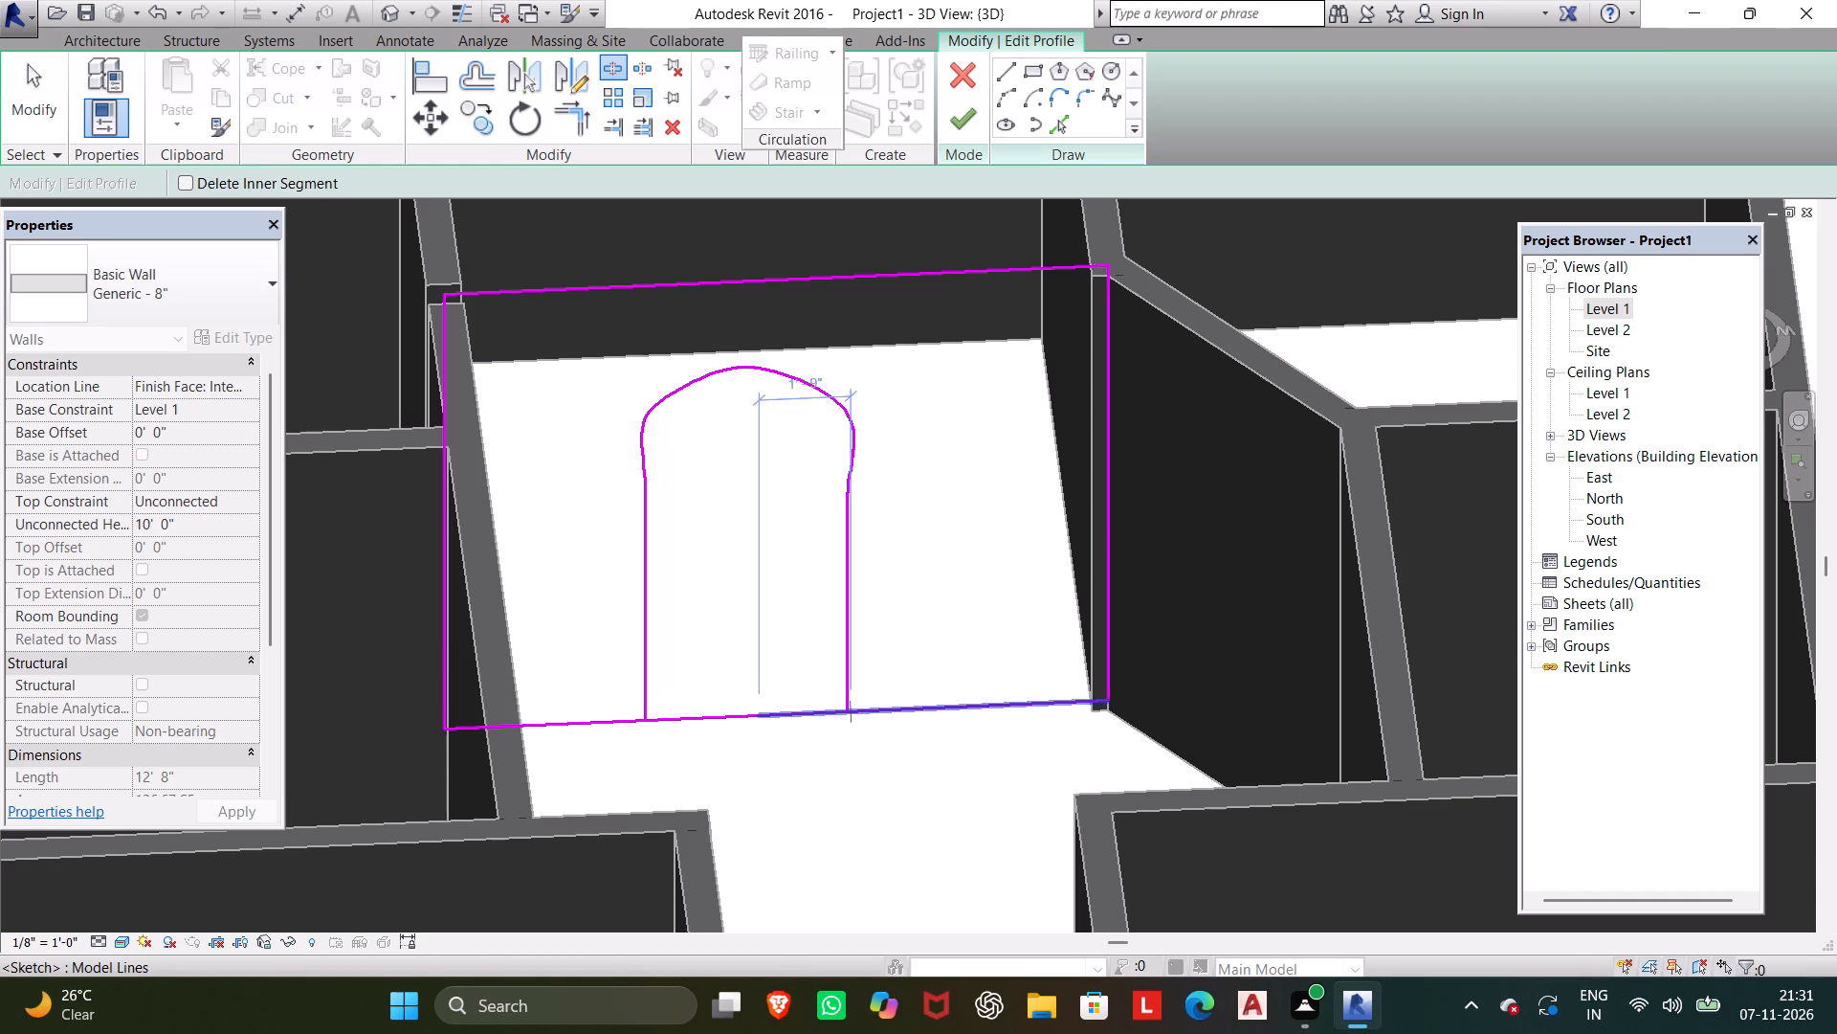
{"action": "left_click", "coordinate": [846, 714]}
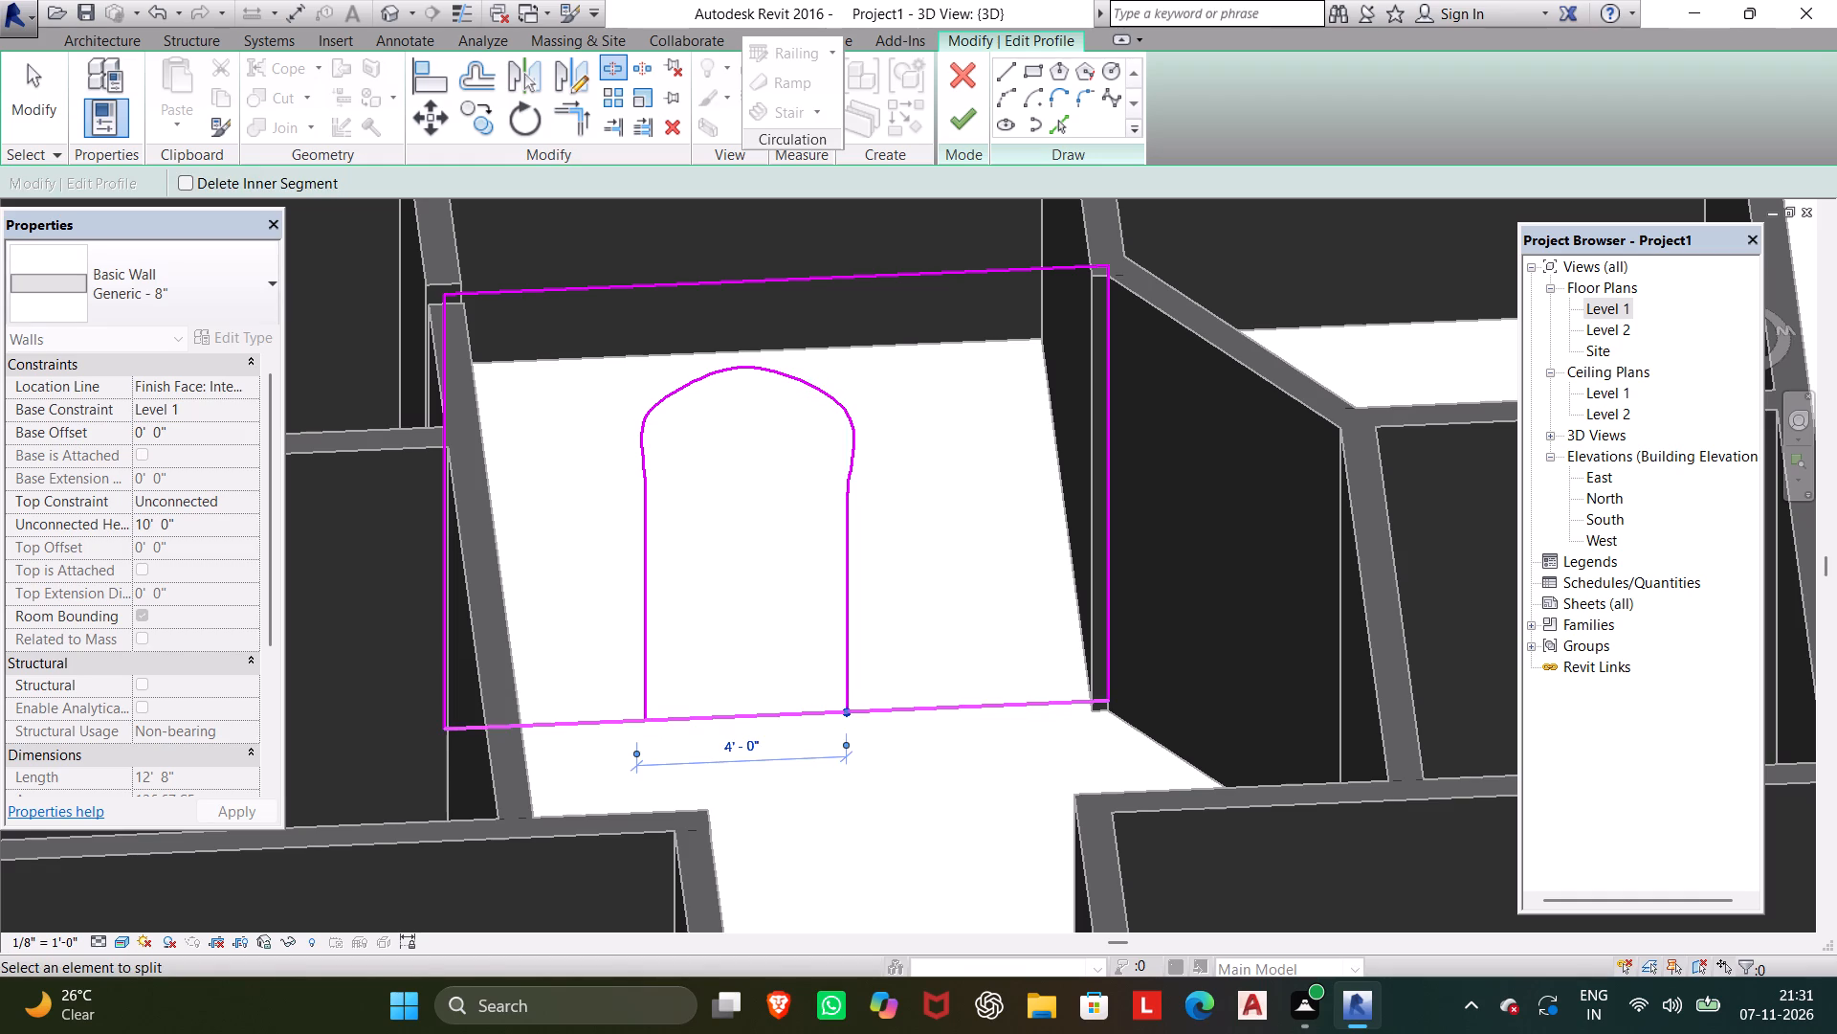
{"action": "key", "text": "Escape"}
{"action": "key", "text": "Escape"}
Delete the short bottom-line segment between the split inside the opening and the arch's right leg.
{"action": "left_click", "coordinate": [773, 719]}
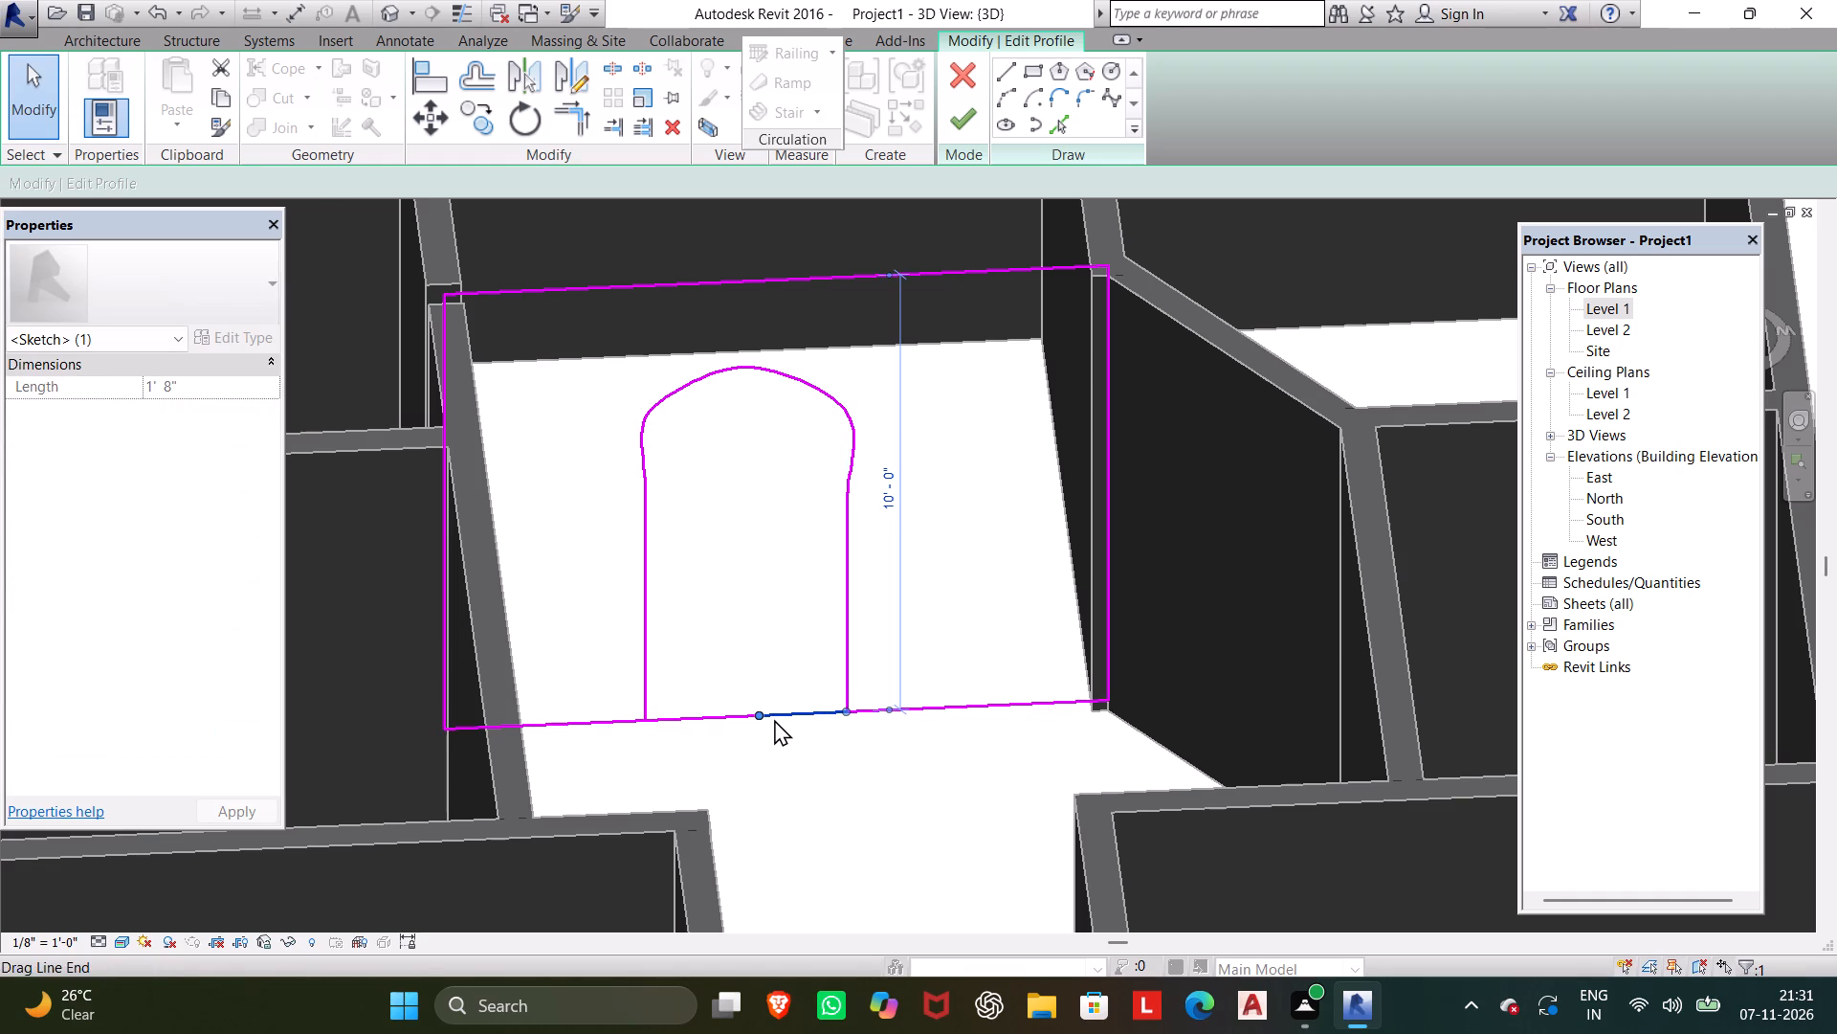
{"action": "key", "text": "Delete"}
Shorten the left bottom segment to about 3' 10" so that it ends at the foot of the arch's left leg.
{"action": "left_click", "coordinate": [730, 708]}
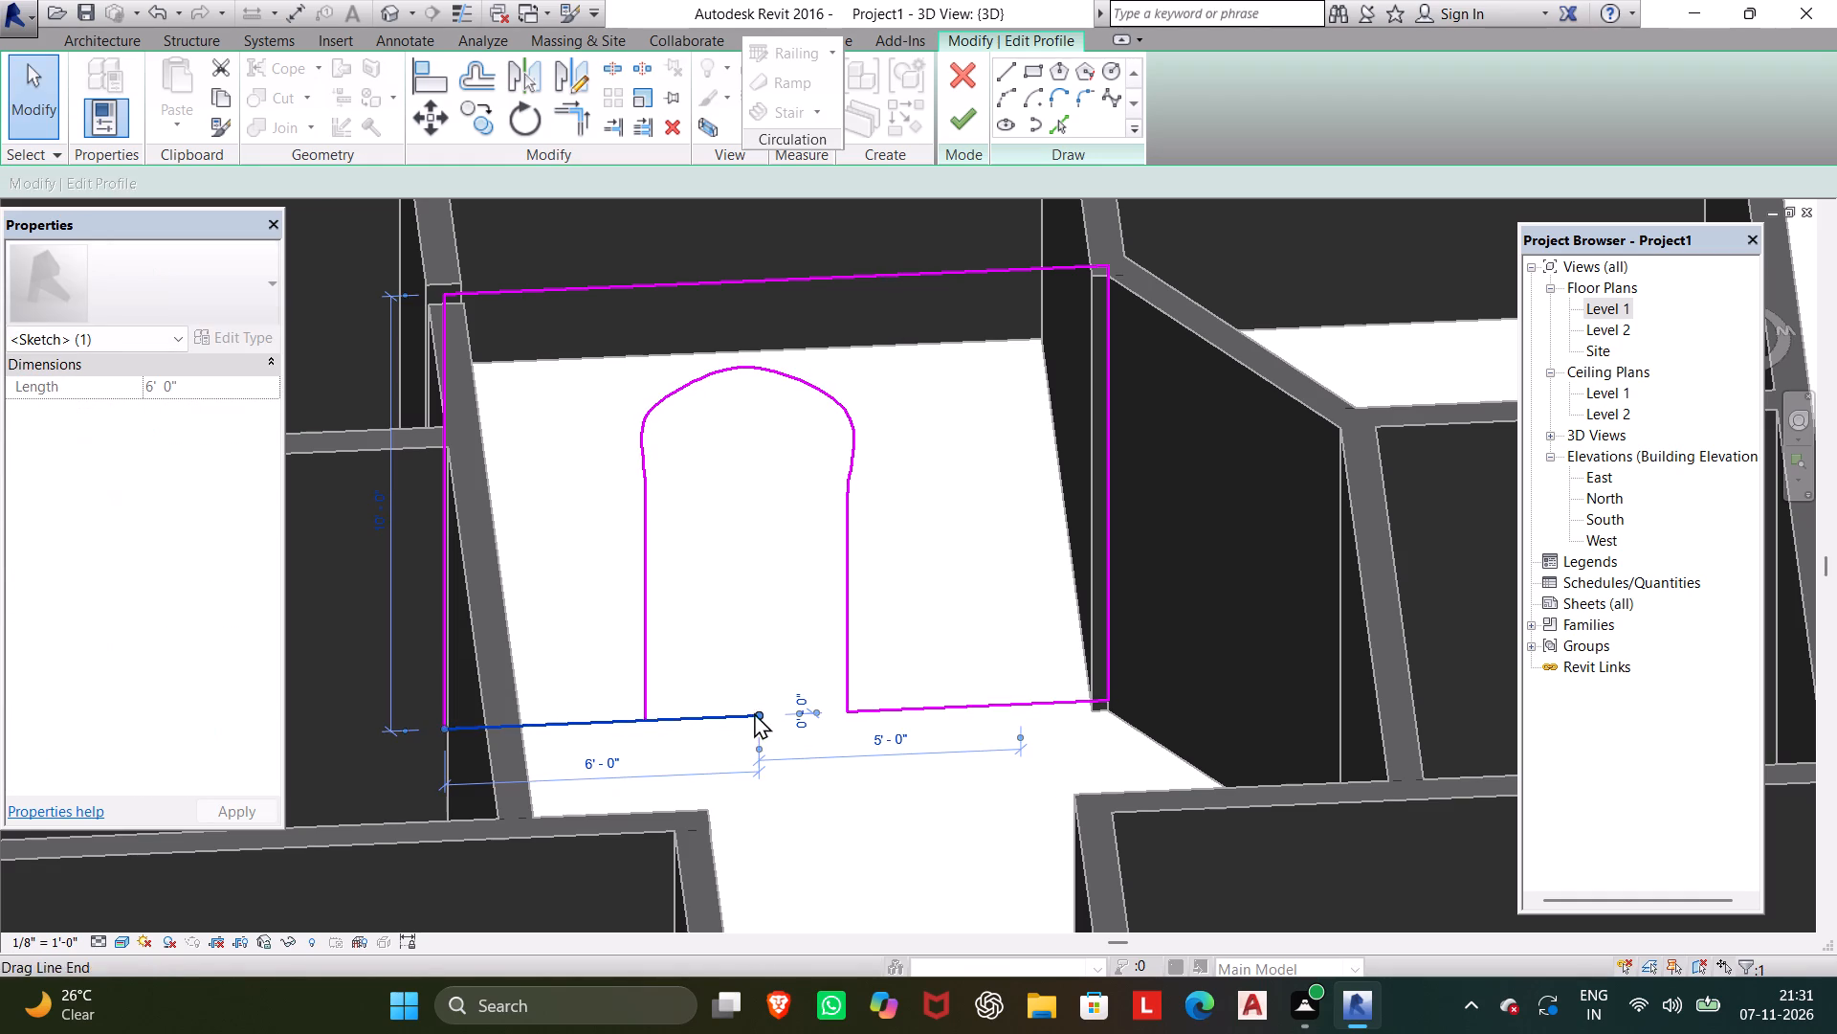
{"action": "scroll", "coordinate": [782, 721], "scroll_direction": "up", "scroll_amount": 4}
{"action": "left_click_drag", "start_coordinate": [741, 709], "coordinate": [547, 728]}
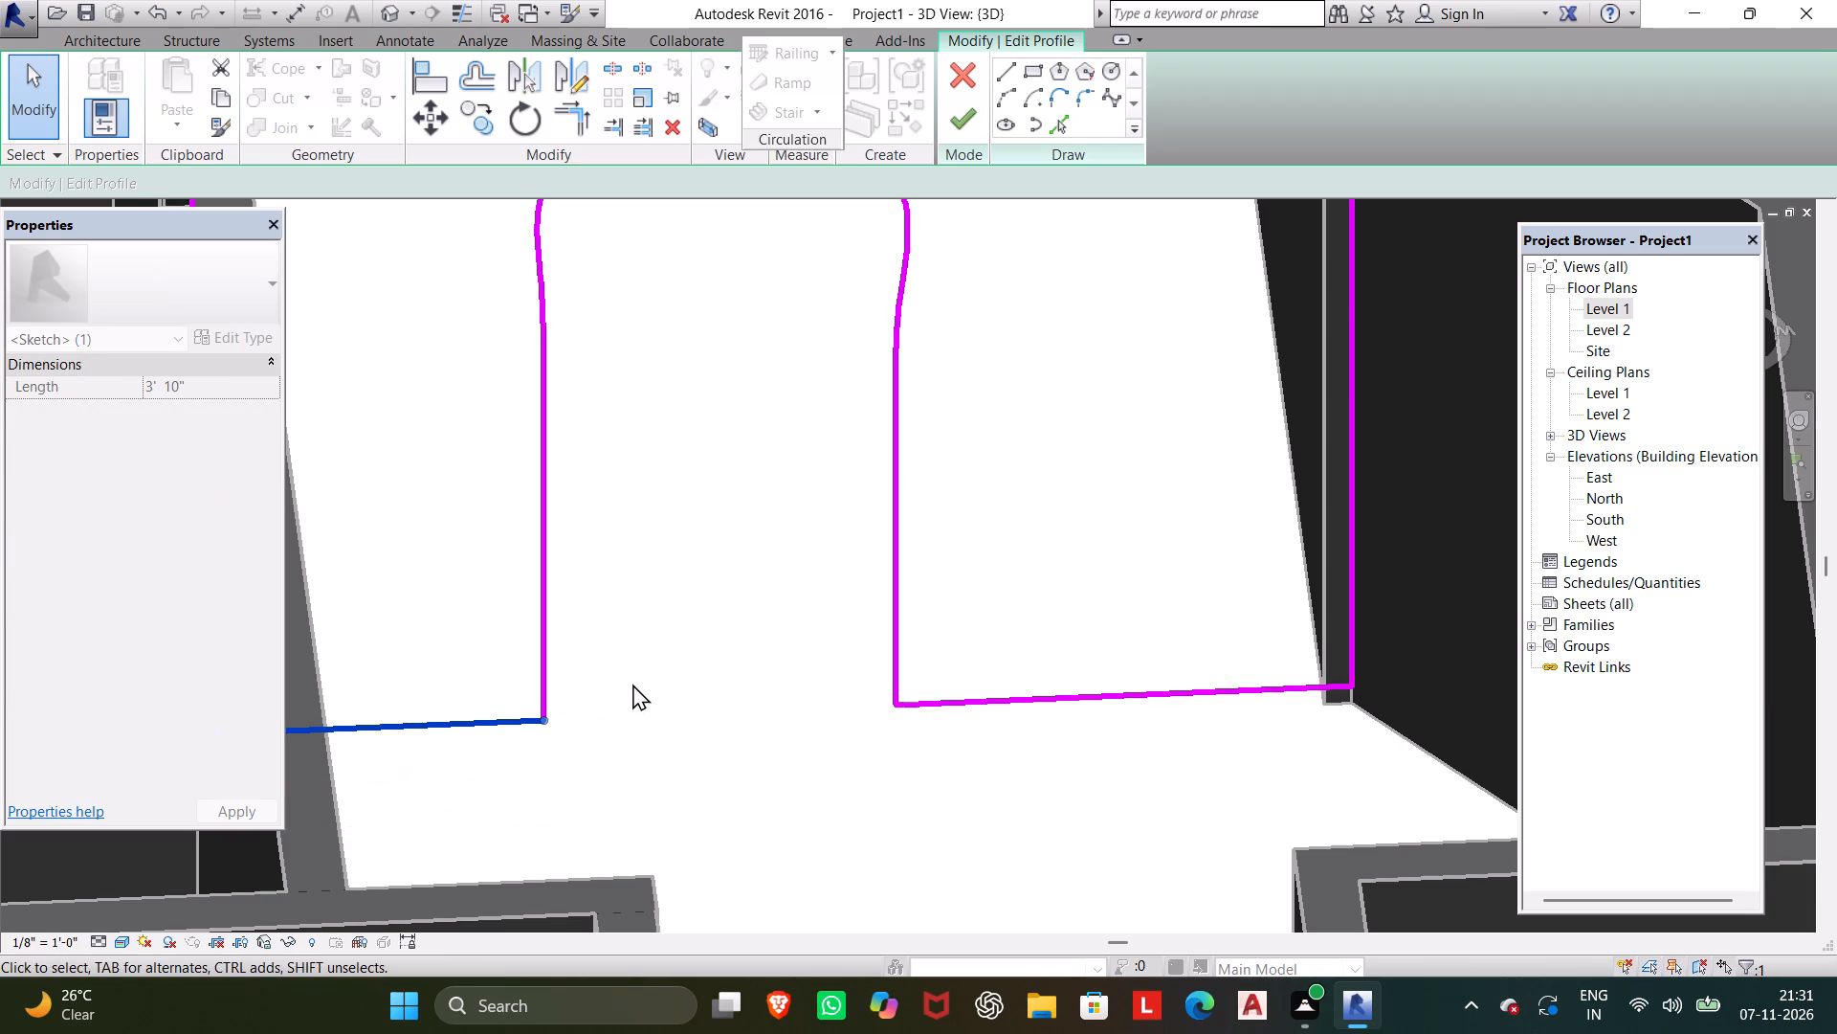
{"action": "scroll", "coordinate": [638, 663], "scroll_direction": "down", "scroll_amount": 4}
{"action": "middle_click_drag", "start_coordinate": [629, 656], "coordinate": [785, 837]}
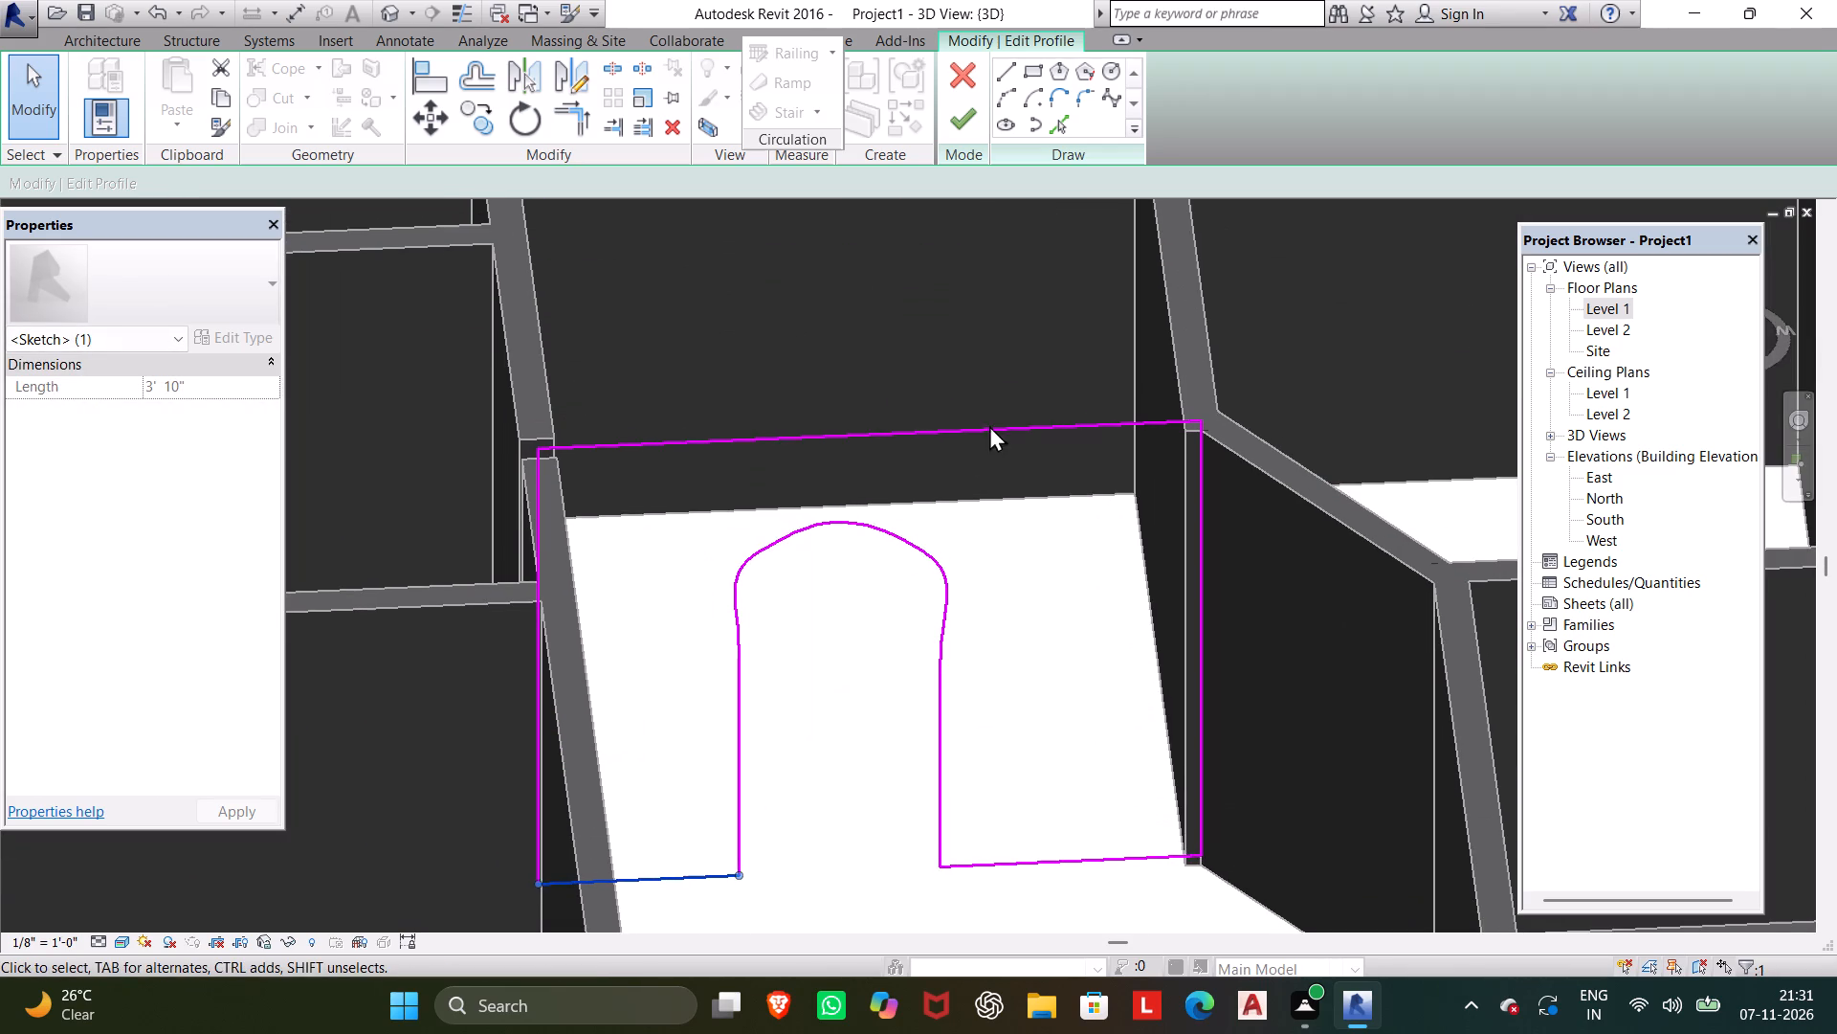
Finish the wall profile edit to cut the arched opening, and deselect the wall.
{"action": "left_click", "coordinate": [977, 124]}
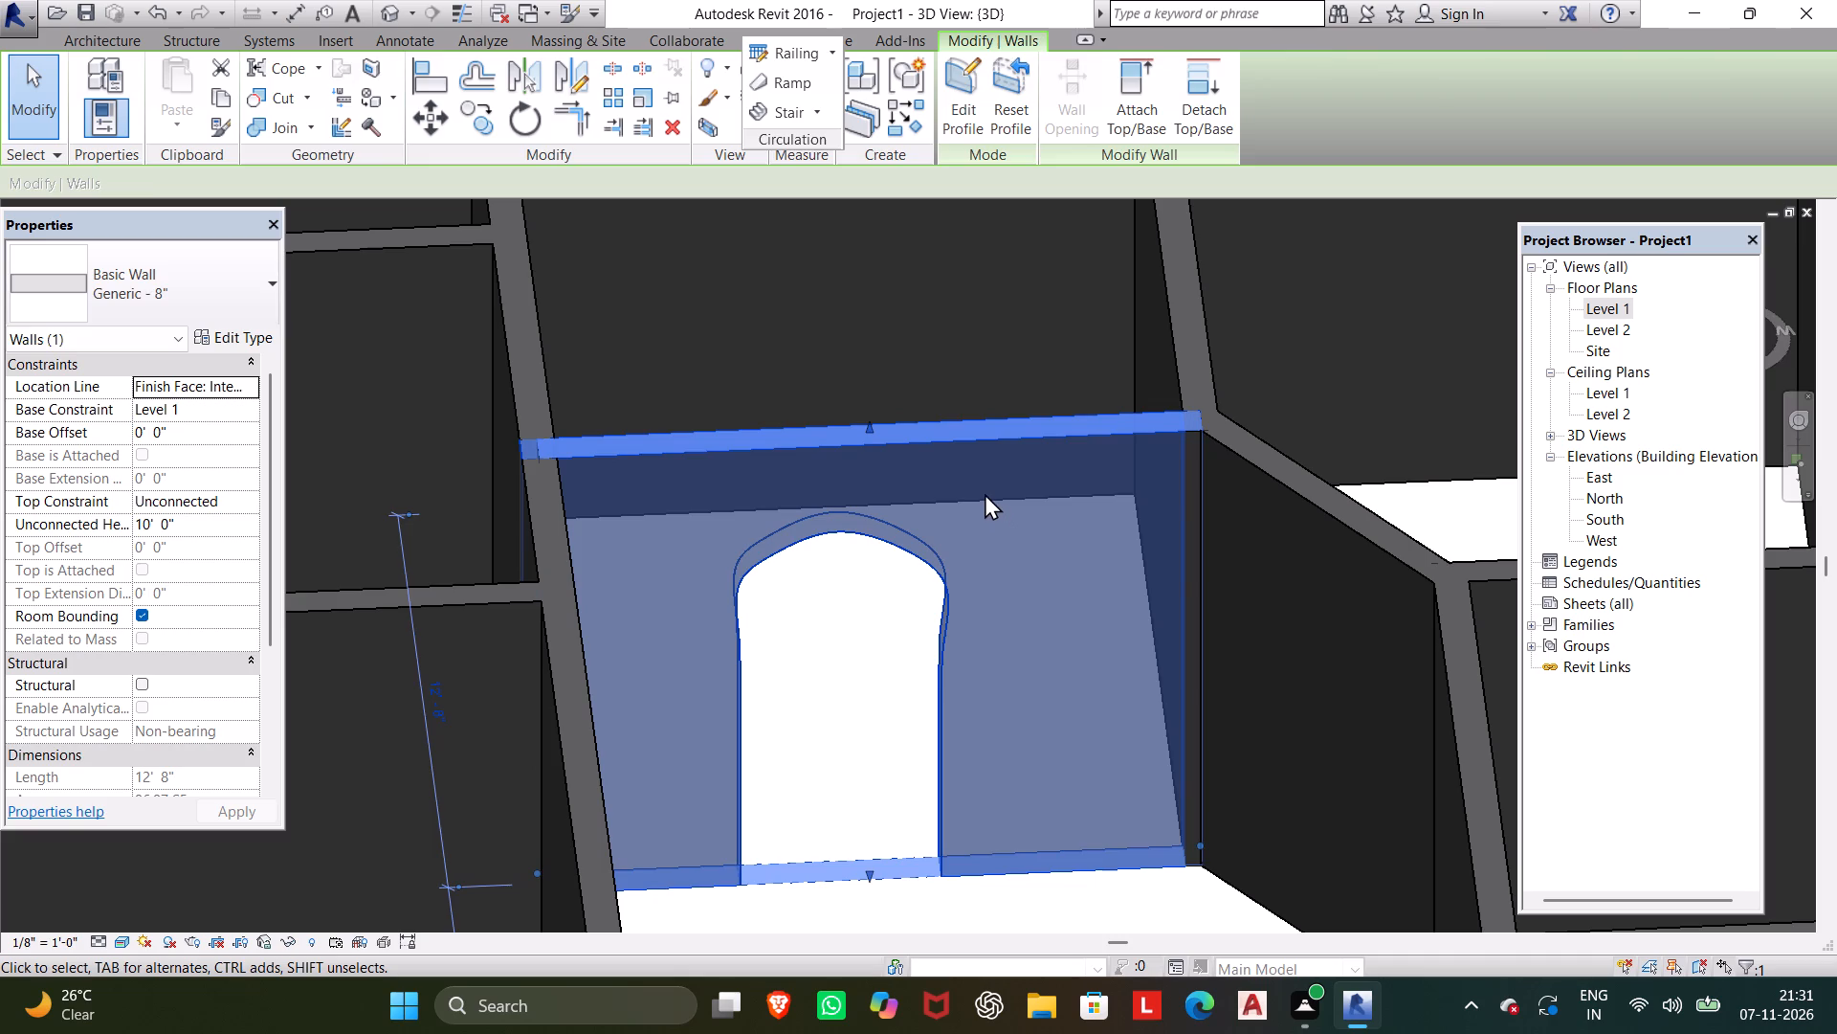
{"action": "key", "text": "Escape"}
{"action": "scroll", "coordinate": [913, 606], "scroll_direction": "down", "scroll_amount": 2}
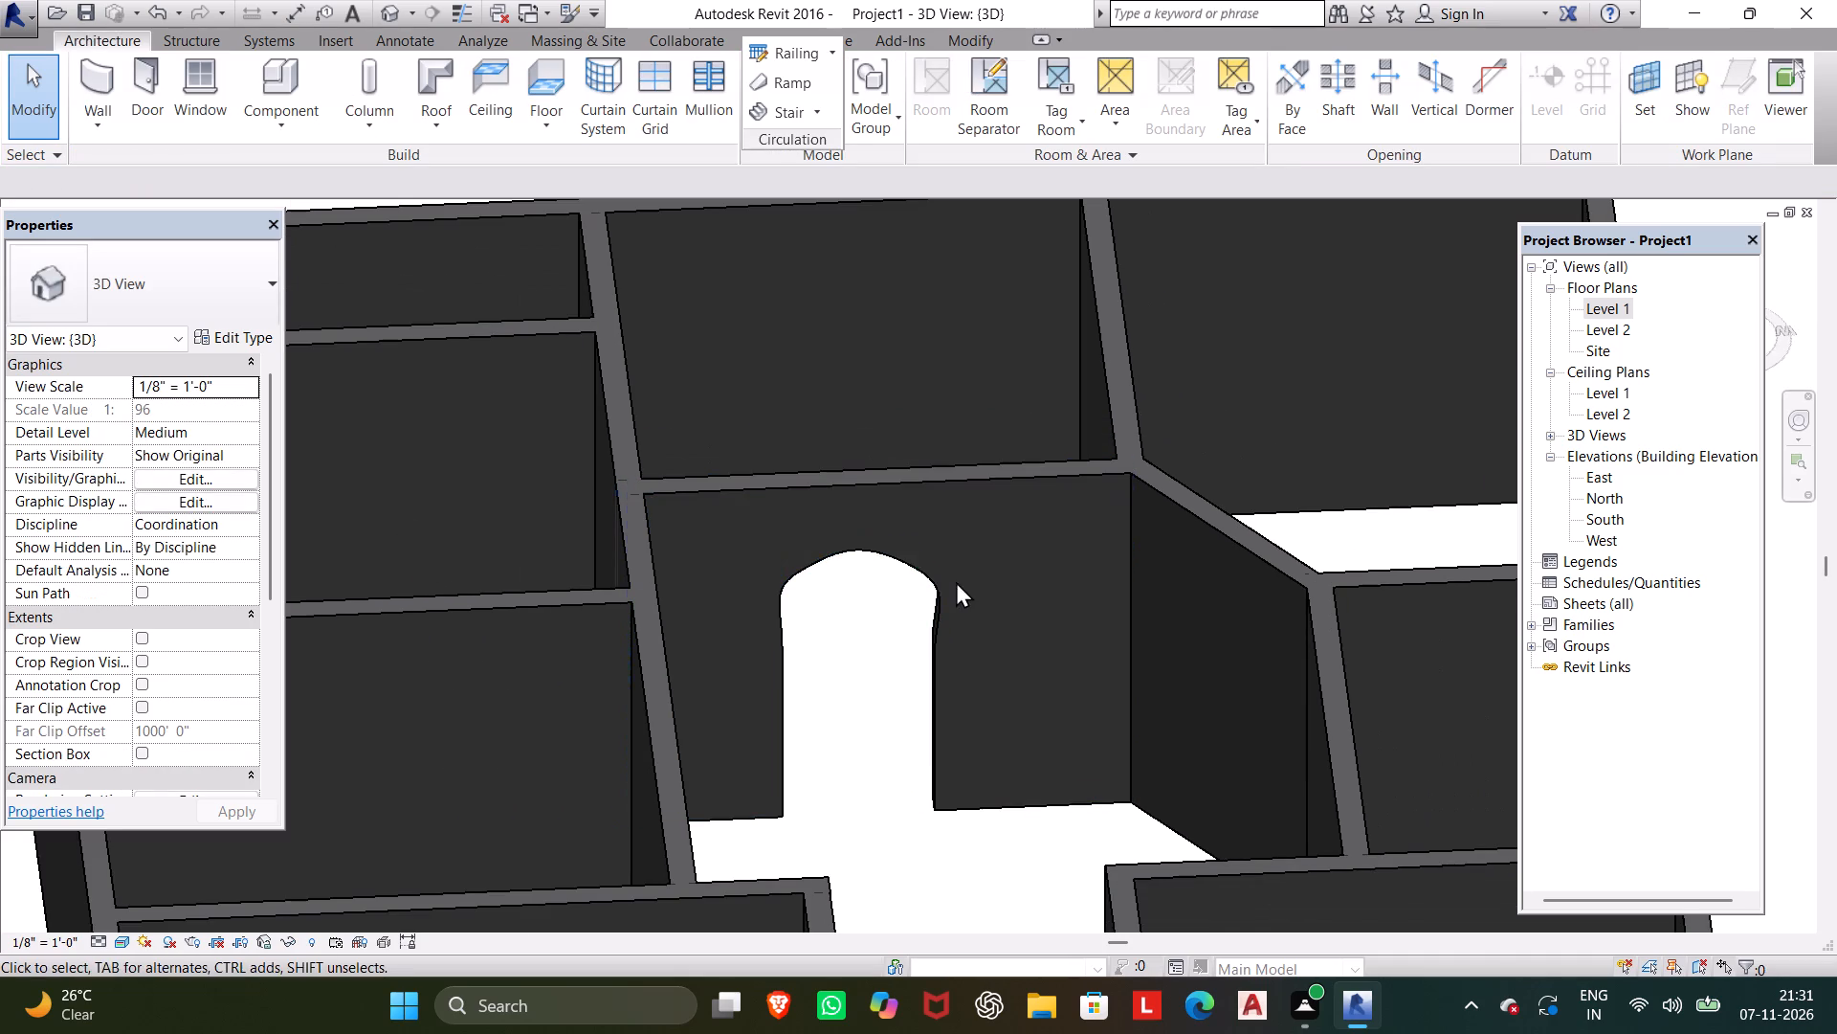
{"action": "scroll", "coordinate": [874, 666], "scroll_direction": "down", "scroll_amount": 2}
{"action": "middle_click_drag", "start_coordinate": [874, 665], "coordinate": [842, 594]}
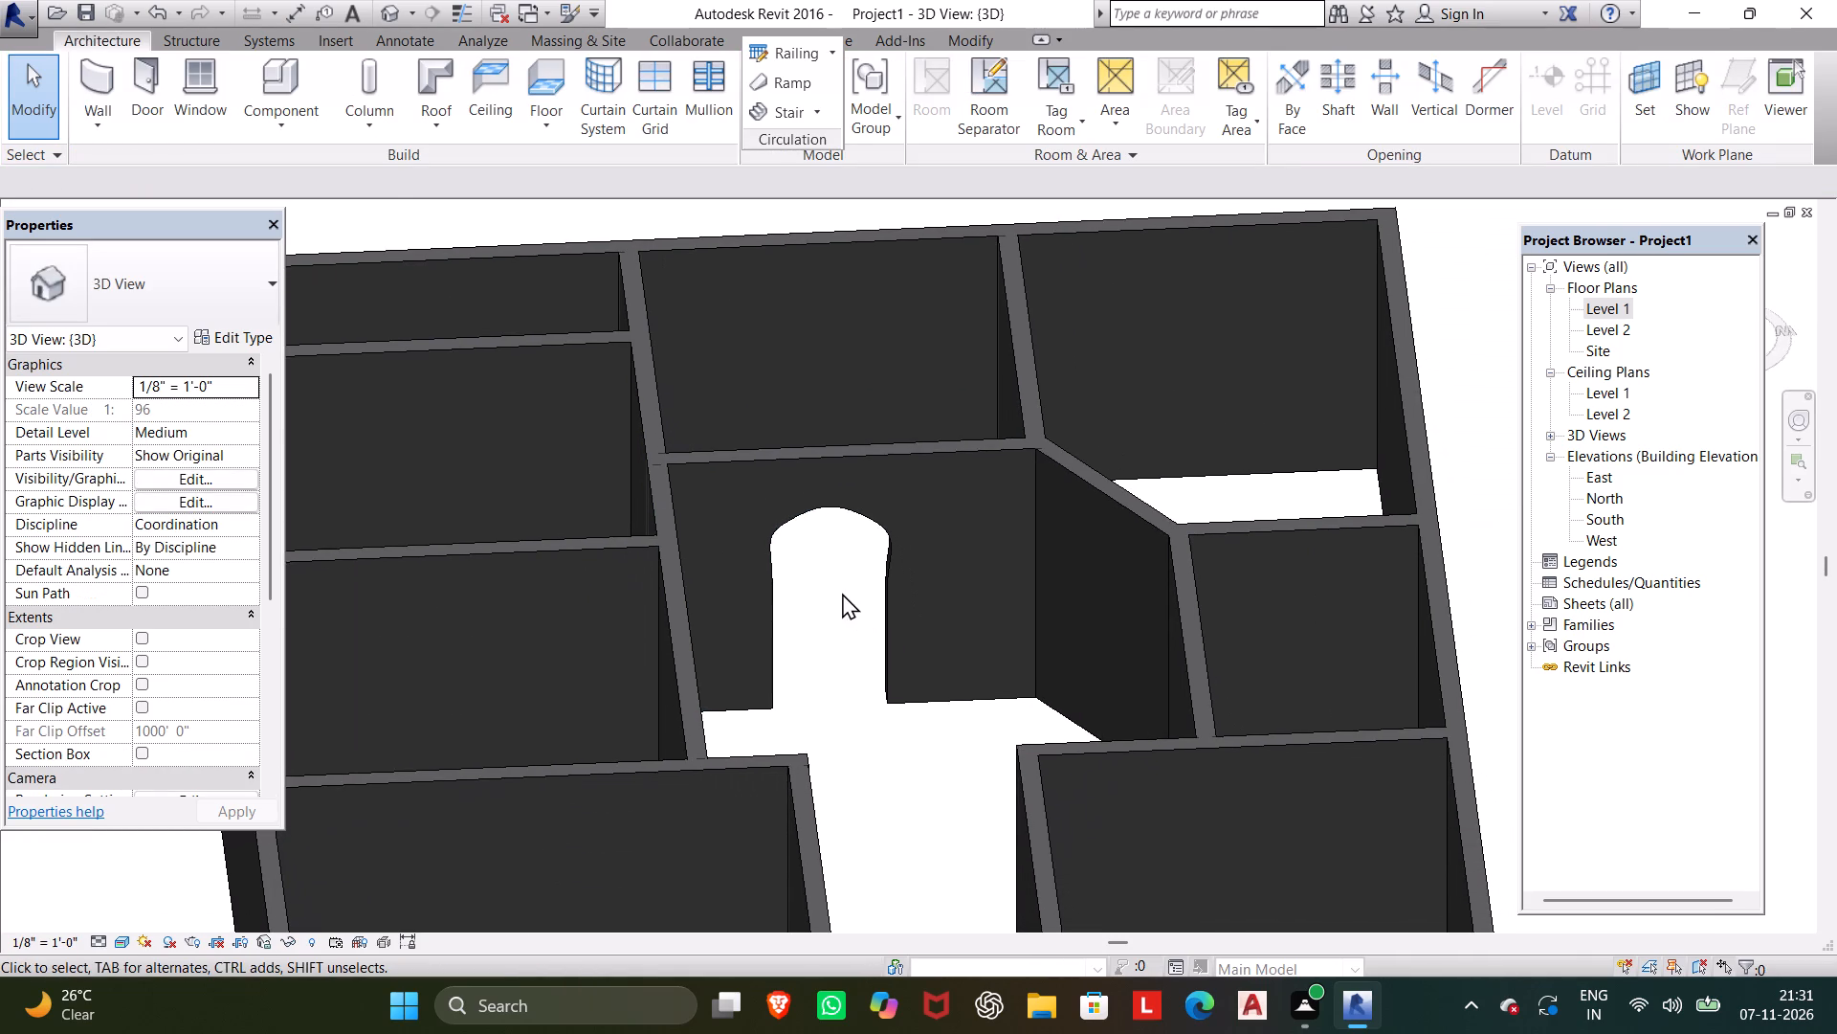
Examine the arched opening in the central hall's south wall and its surrounding rooms in the 3D model.
{"action": "scroll", "coordinate": [866, 593], "scroll_direction": "up", "scroll_amount": 4}
{"action": "scroll", "coordinate": [866, 593], "scroll_direction": "down", "scroll_amount": 3}
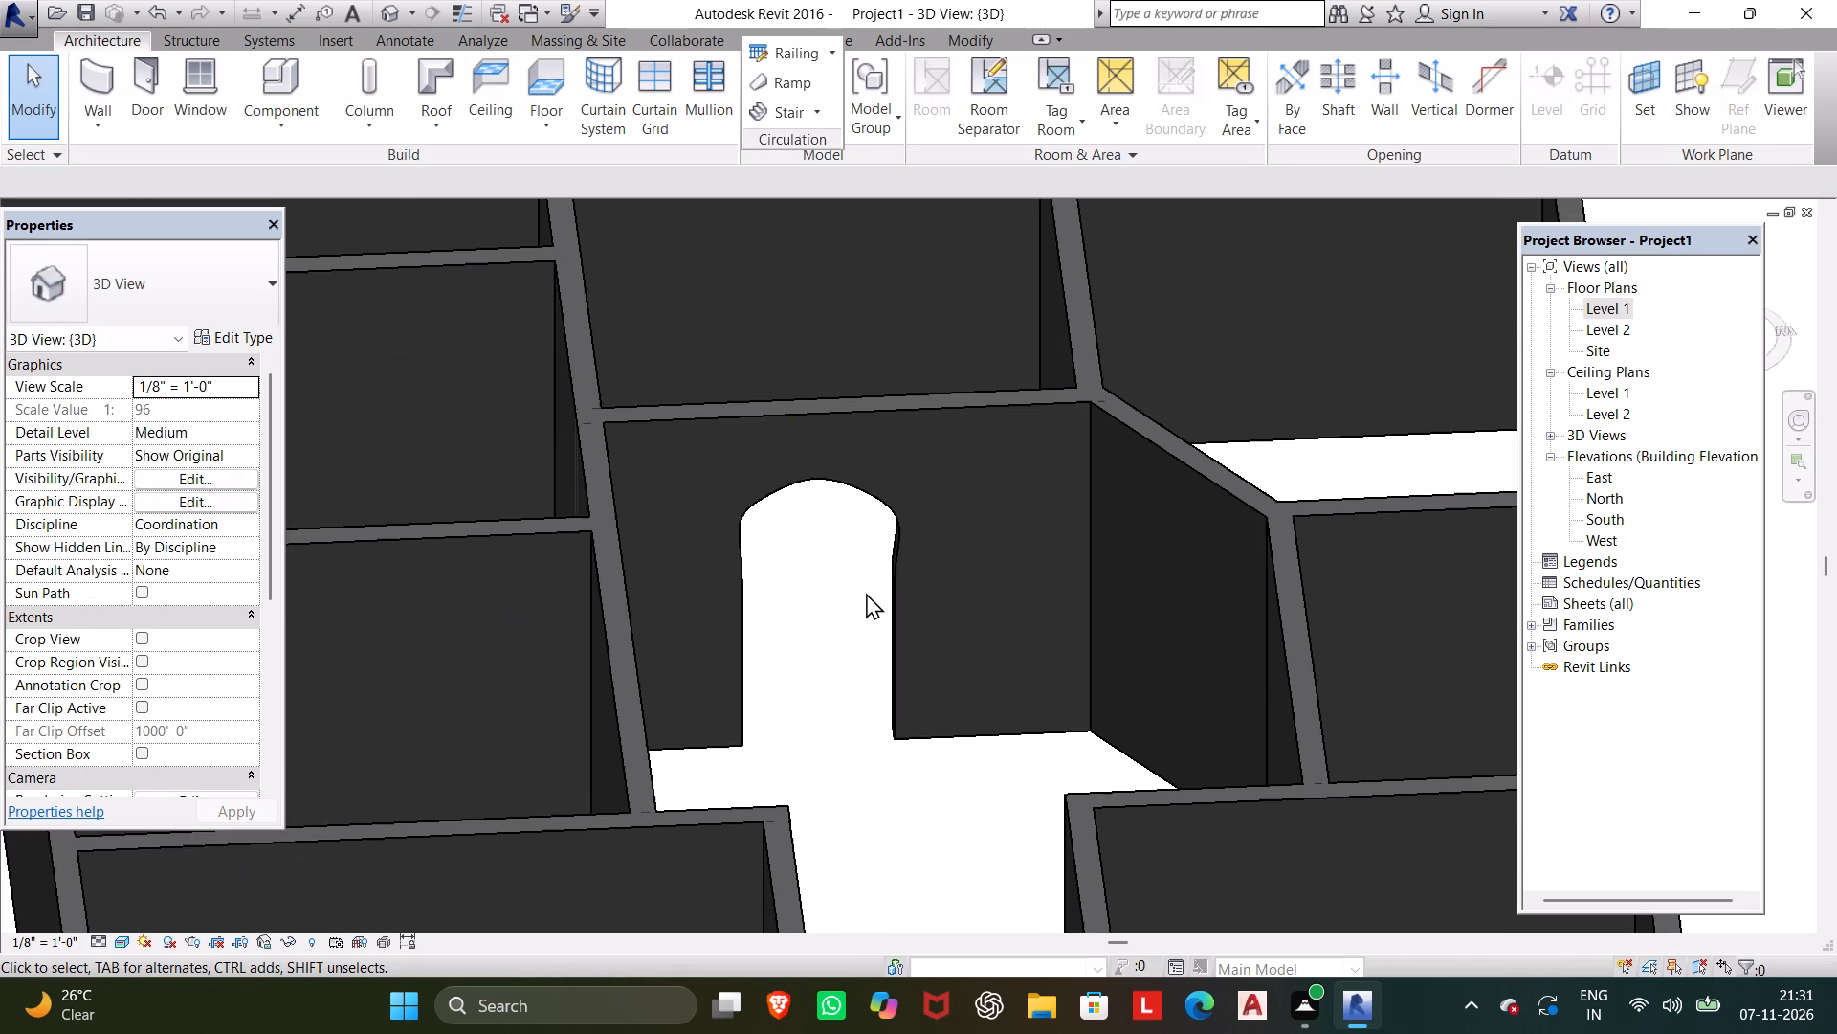
{"action": "scroll", "coordinate": [866, 583], "scroll_direction": "down", "scroll_amount": 4}
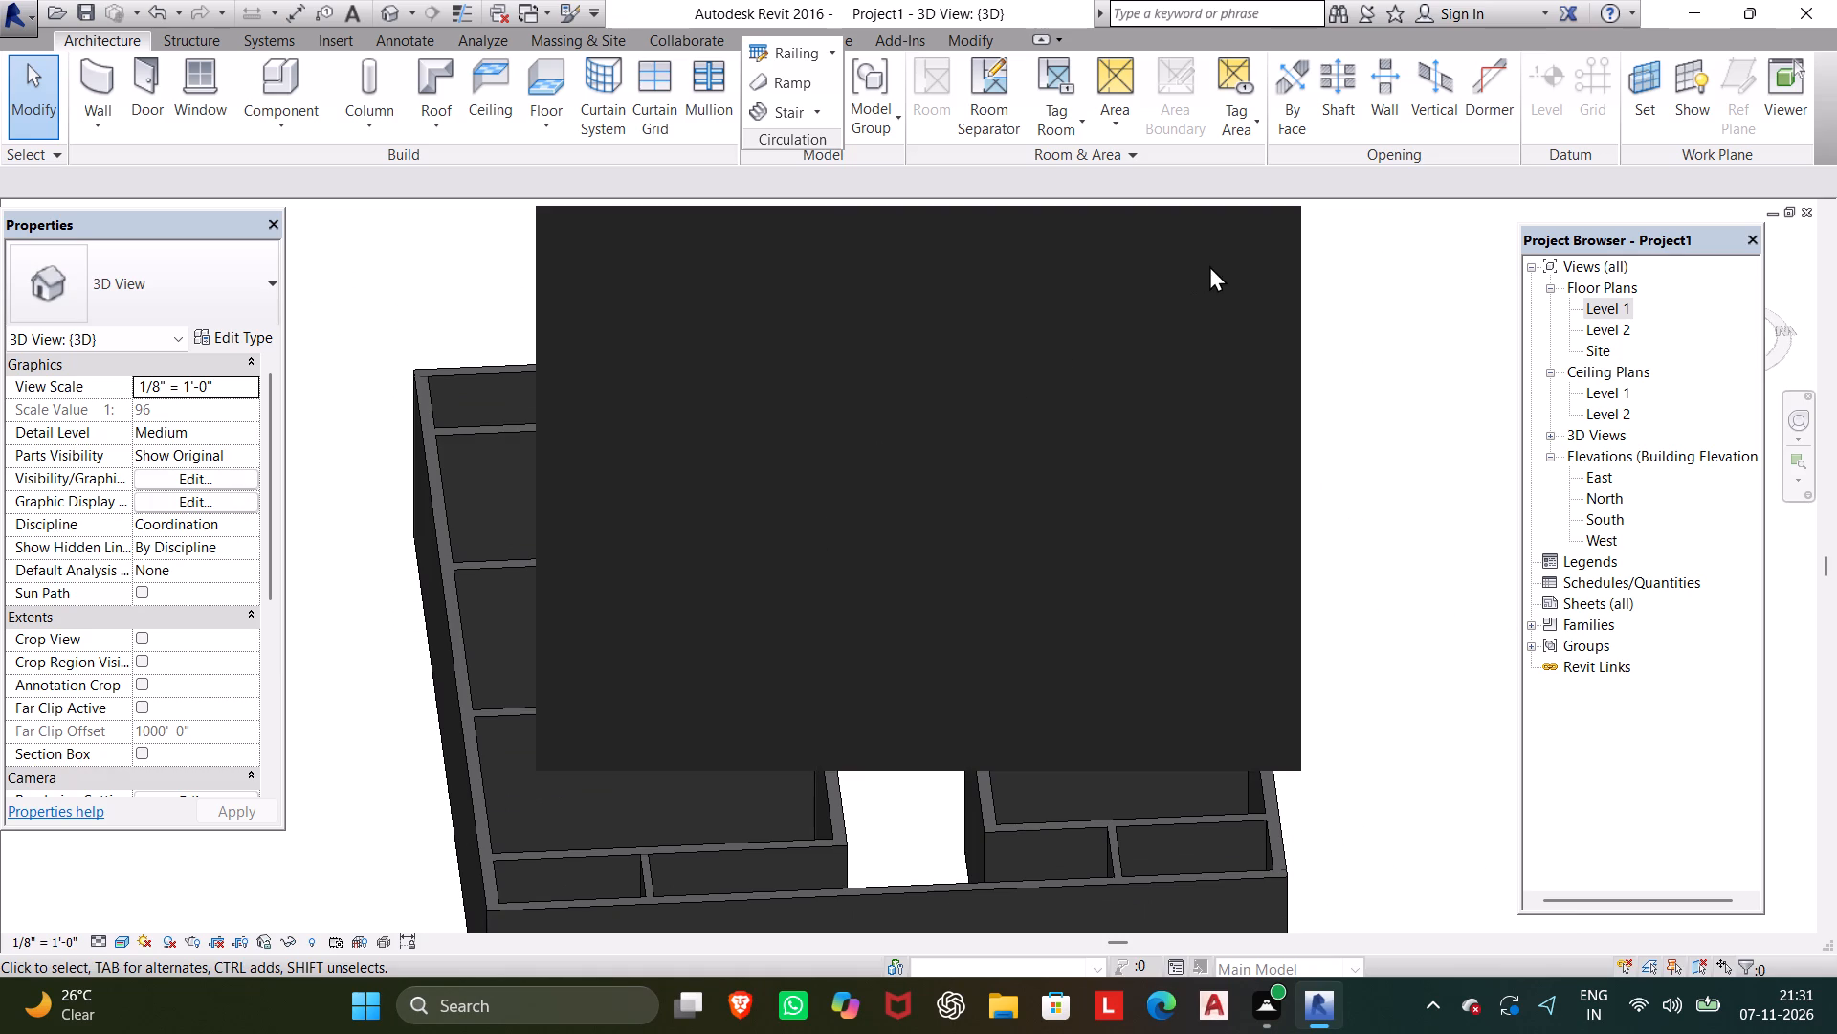
{"action": "left_click", "coordinate": [1264, 233]}
{"action": "left_click", "coordinate": [1261, 235]}
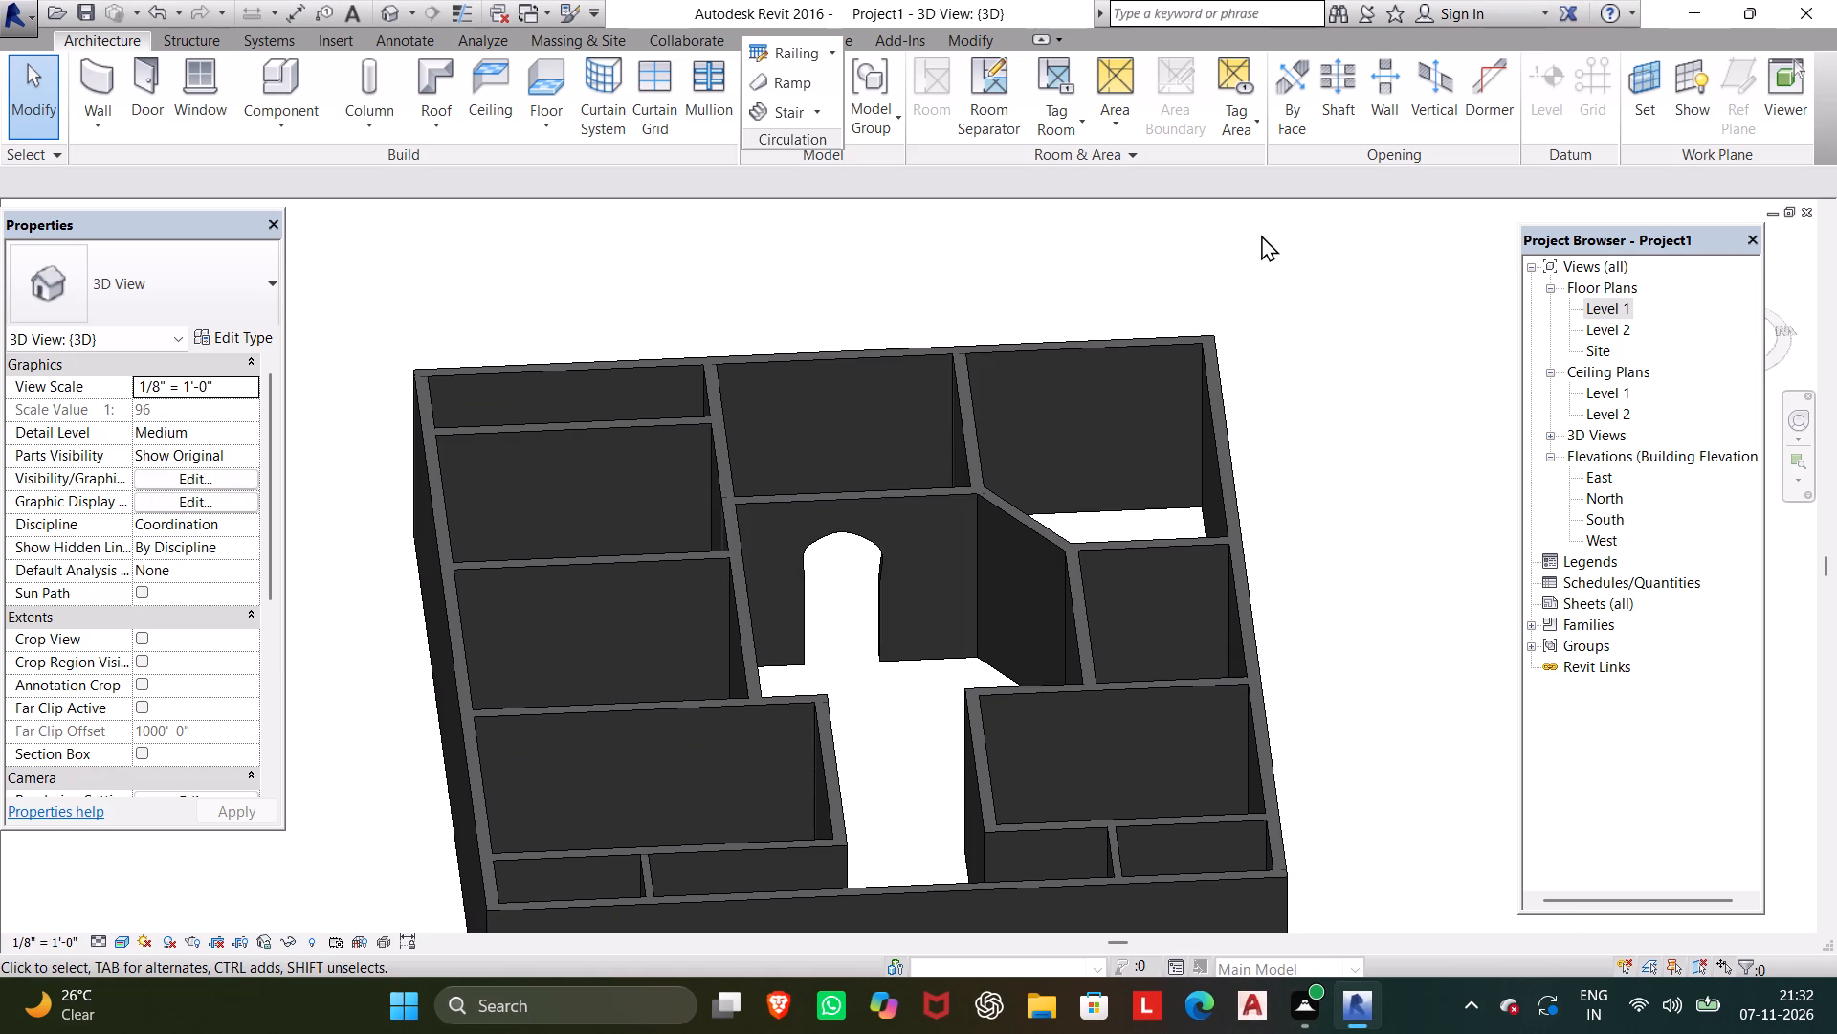
{"action": "scroll", "coordinate": [1157, 329], "scroll_direction": "down", "scroll_amount": 1}
{"action": "middle_click_drag", "start_coordinate": [1145, 335], "coordinate": [1068, 265]}
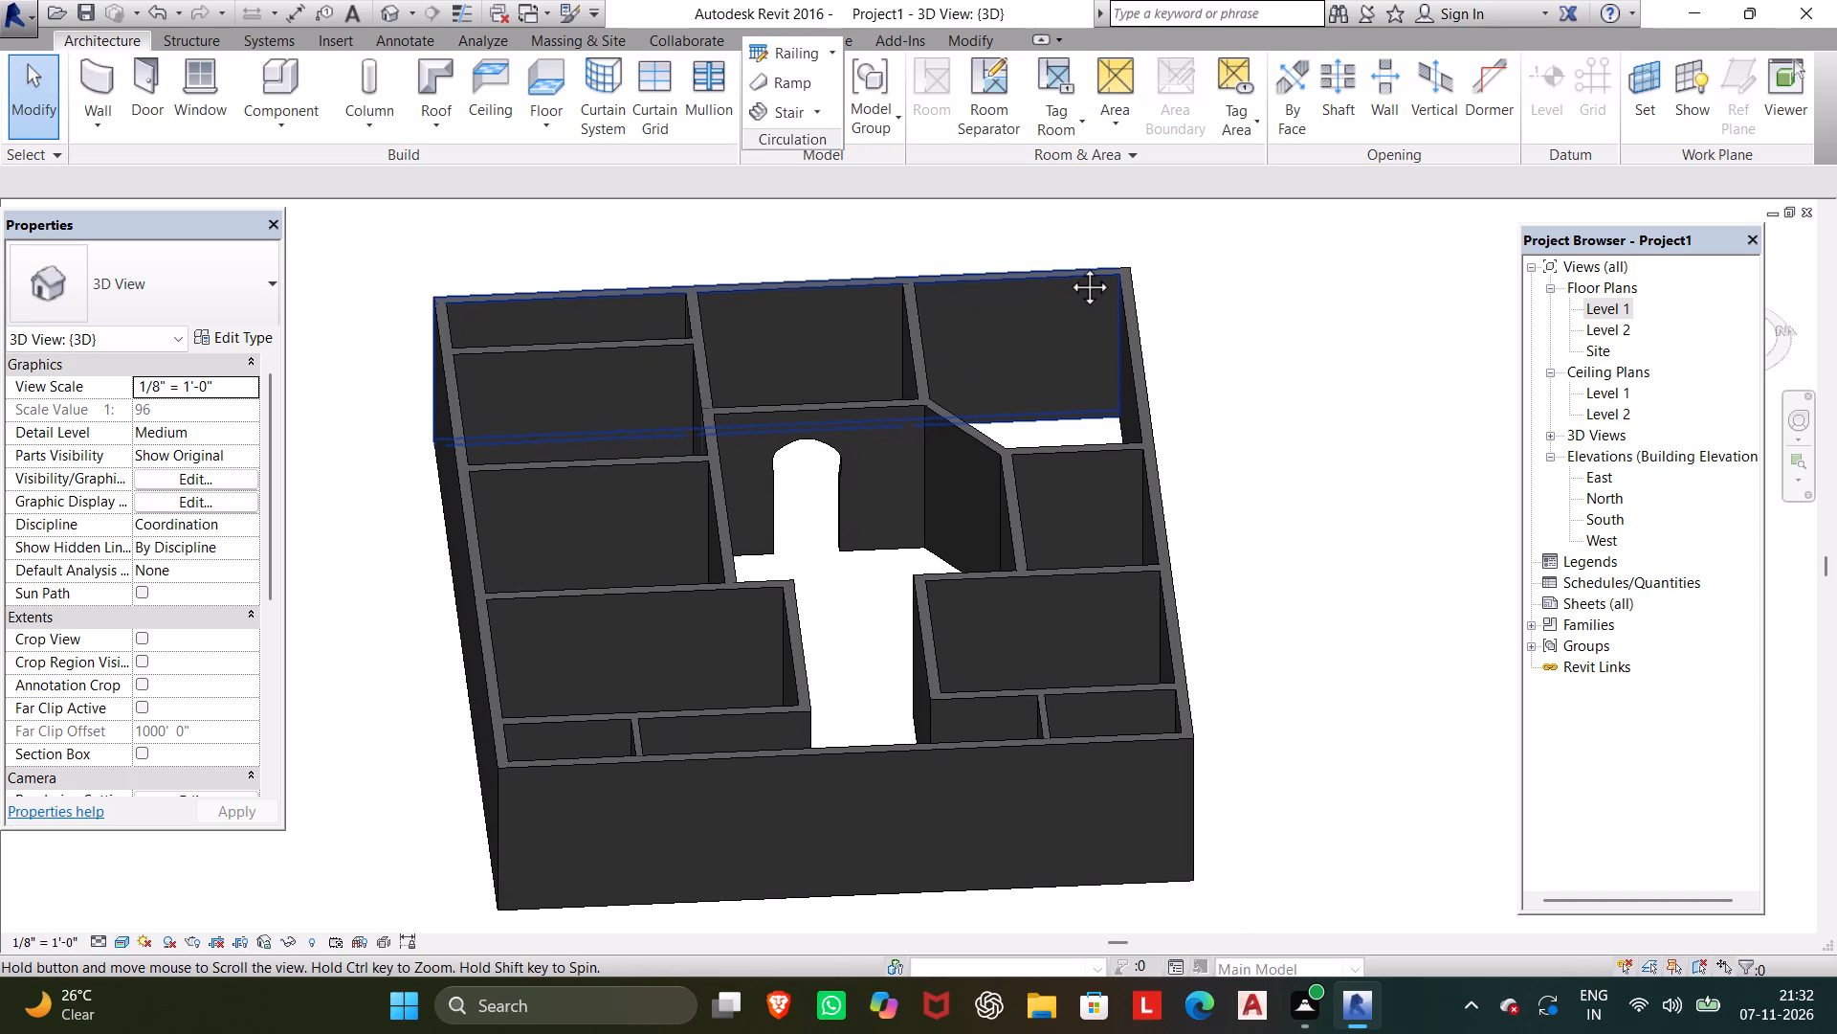
{"action": "middle_click_drag", "start_coordinate": [1068, 265], "coordinate": [1052, 249]}
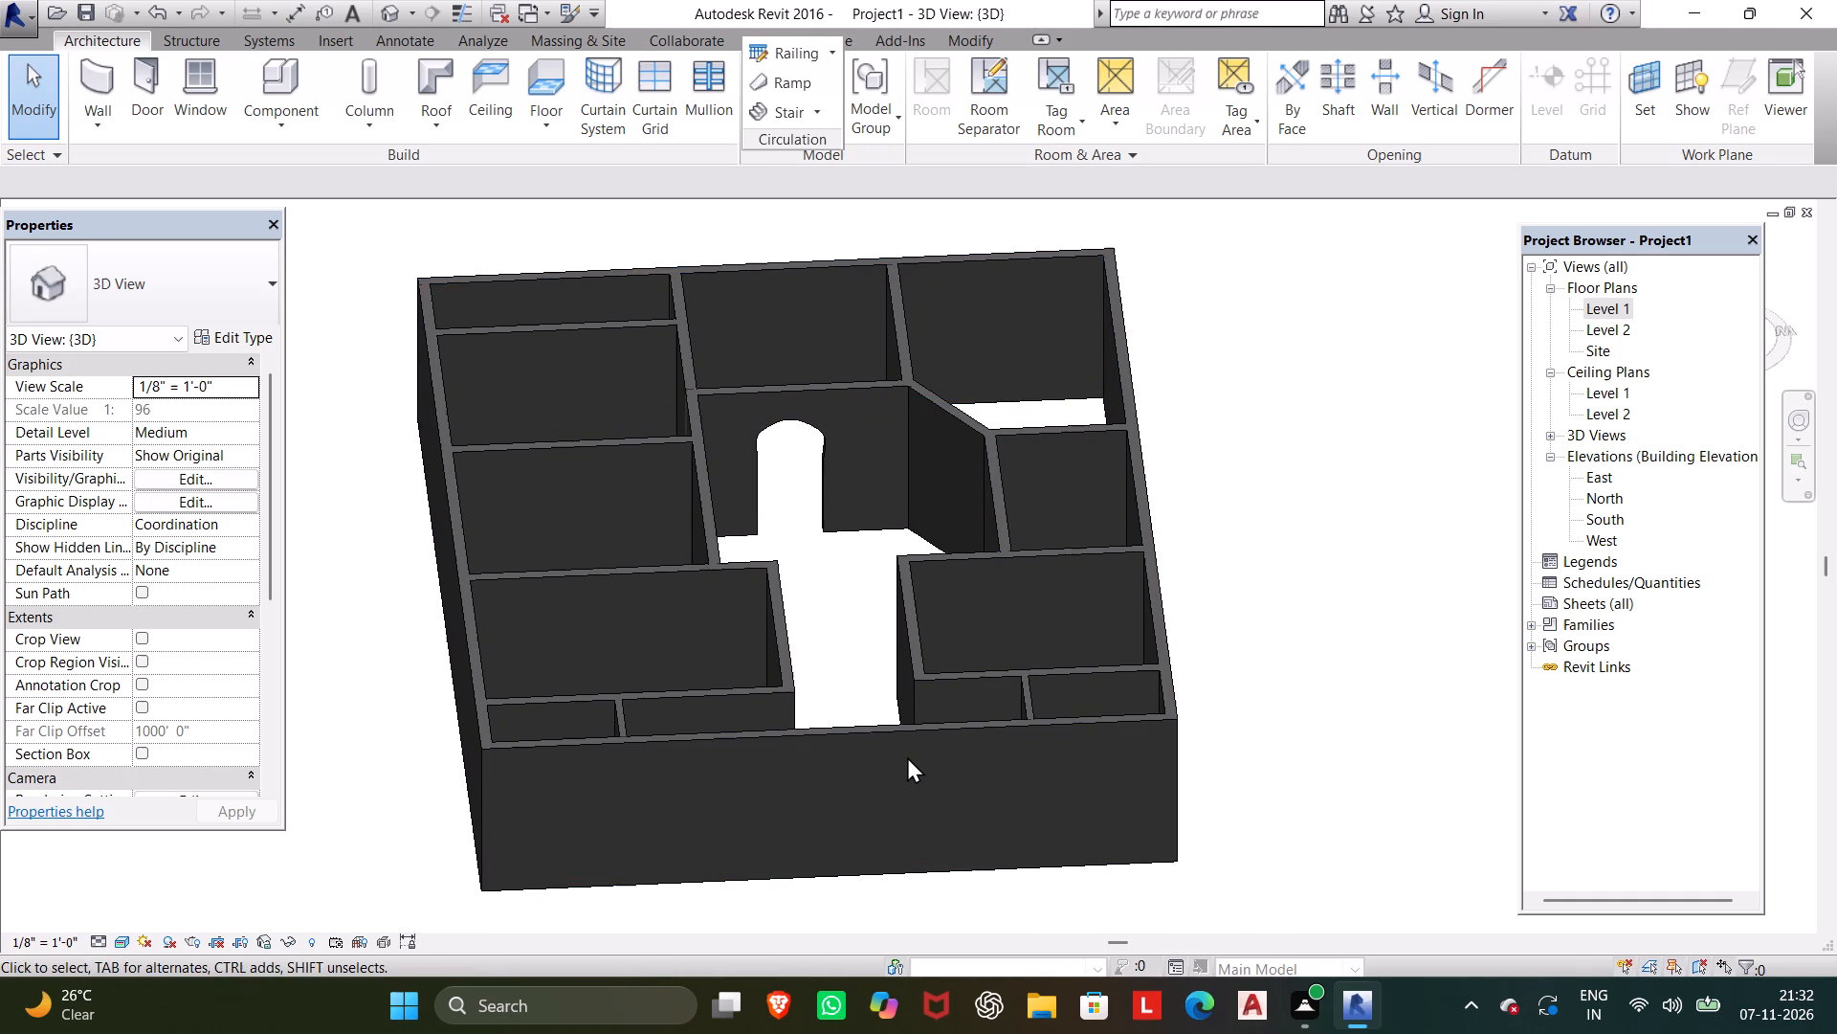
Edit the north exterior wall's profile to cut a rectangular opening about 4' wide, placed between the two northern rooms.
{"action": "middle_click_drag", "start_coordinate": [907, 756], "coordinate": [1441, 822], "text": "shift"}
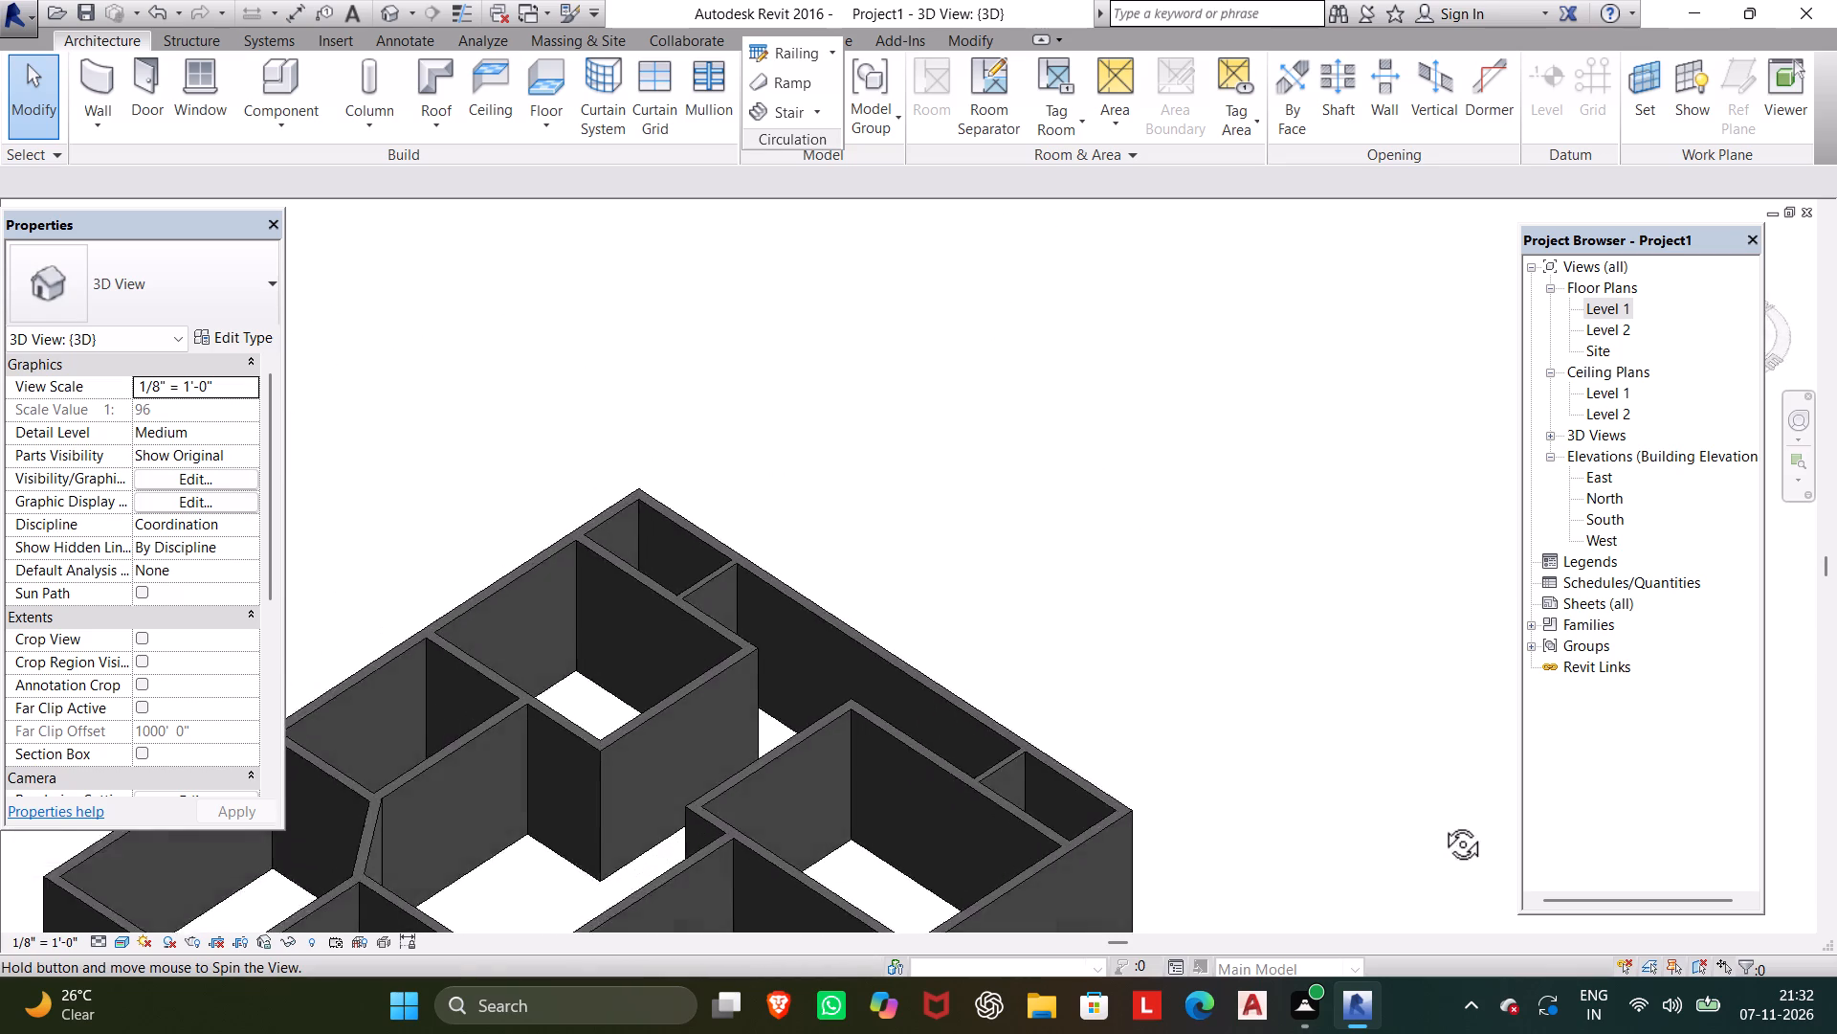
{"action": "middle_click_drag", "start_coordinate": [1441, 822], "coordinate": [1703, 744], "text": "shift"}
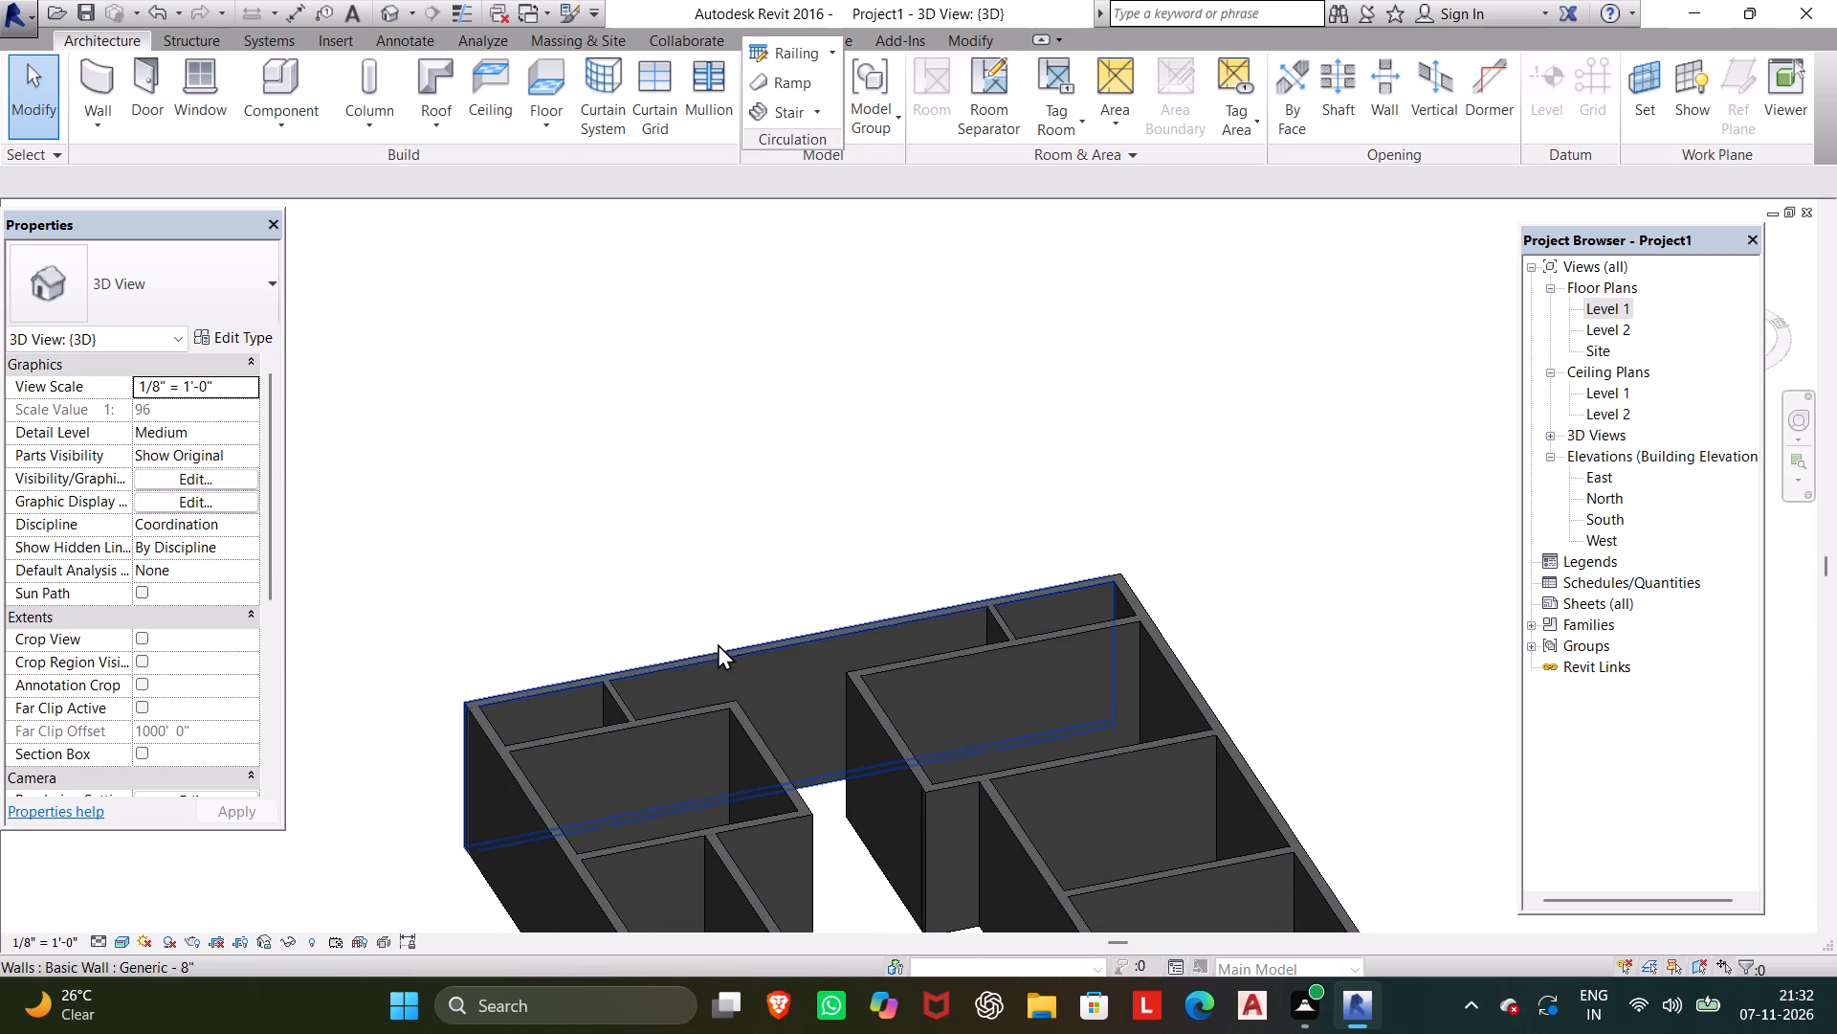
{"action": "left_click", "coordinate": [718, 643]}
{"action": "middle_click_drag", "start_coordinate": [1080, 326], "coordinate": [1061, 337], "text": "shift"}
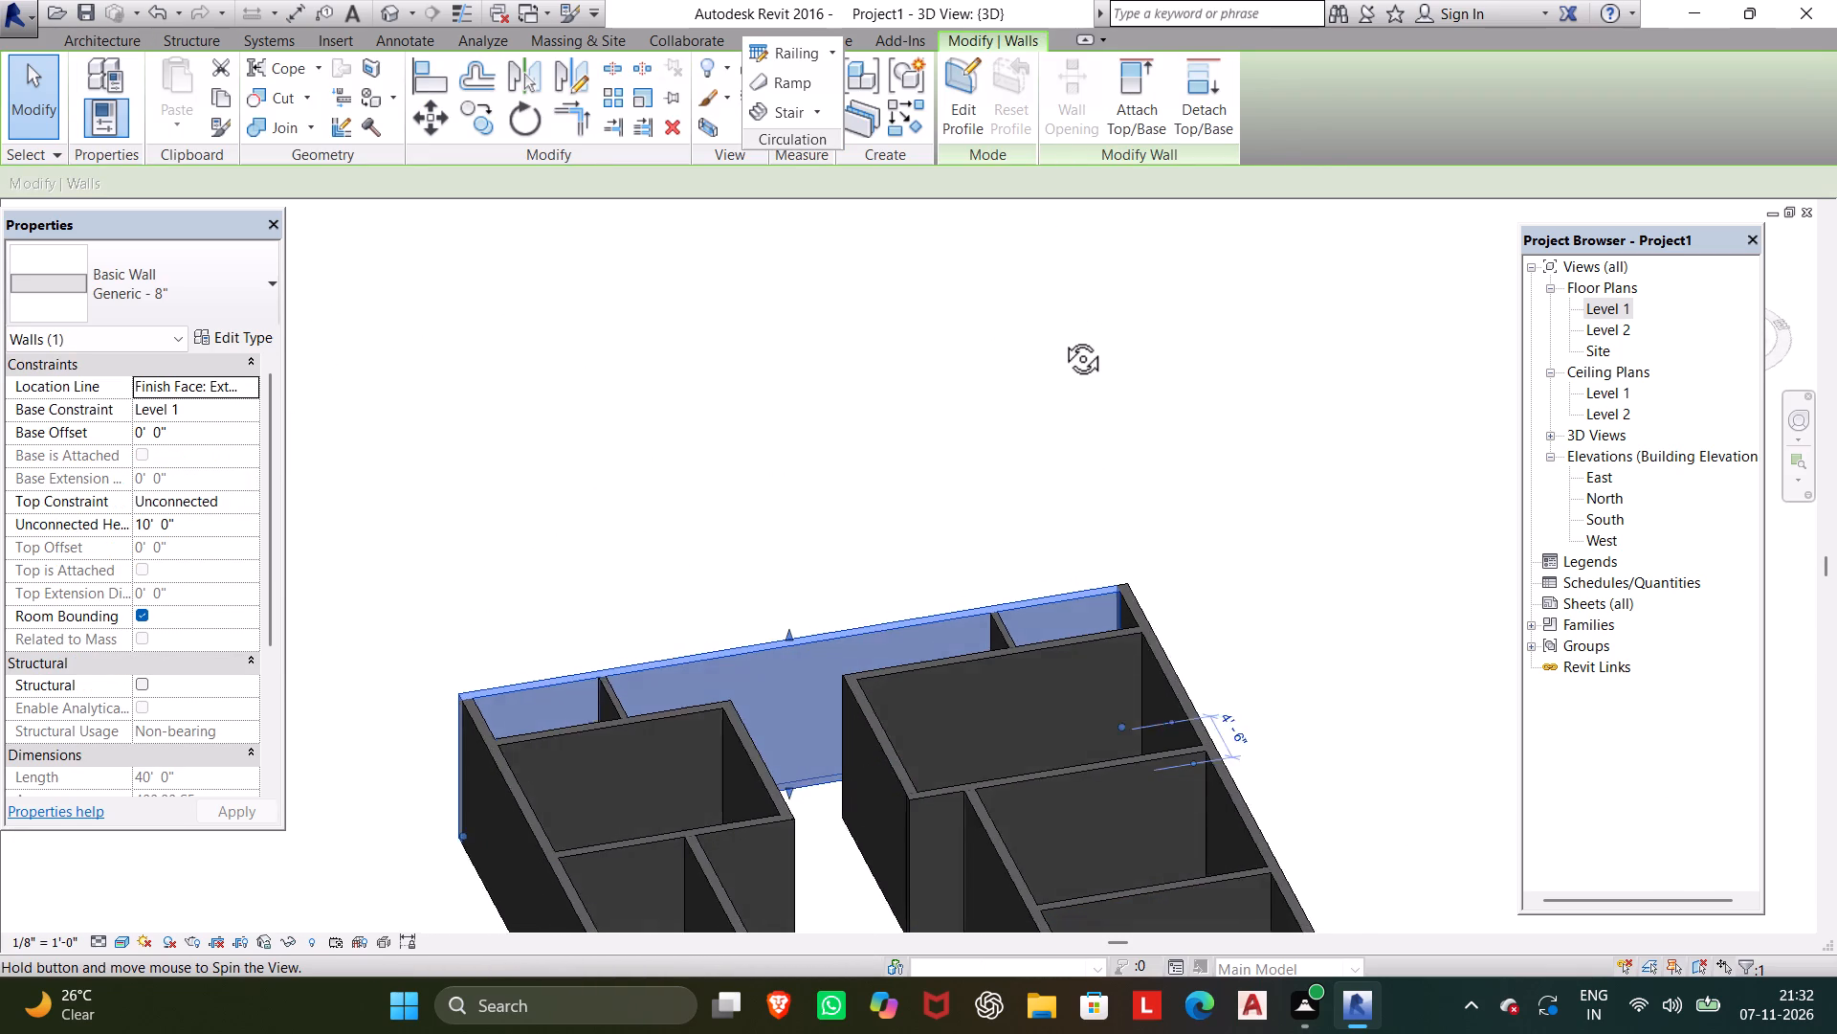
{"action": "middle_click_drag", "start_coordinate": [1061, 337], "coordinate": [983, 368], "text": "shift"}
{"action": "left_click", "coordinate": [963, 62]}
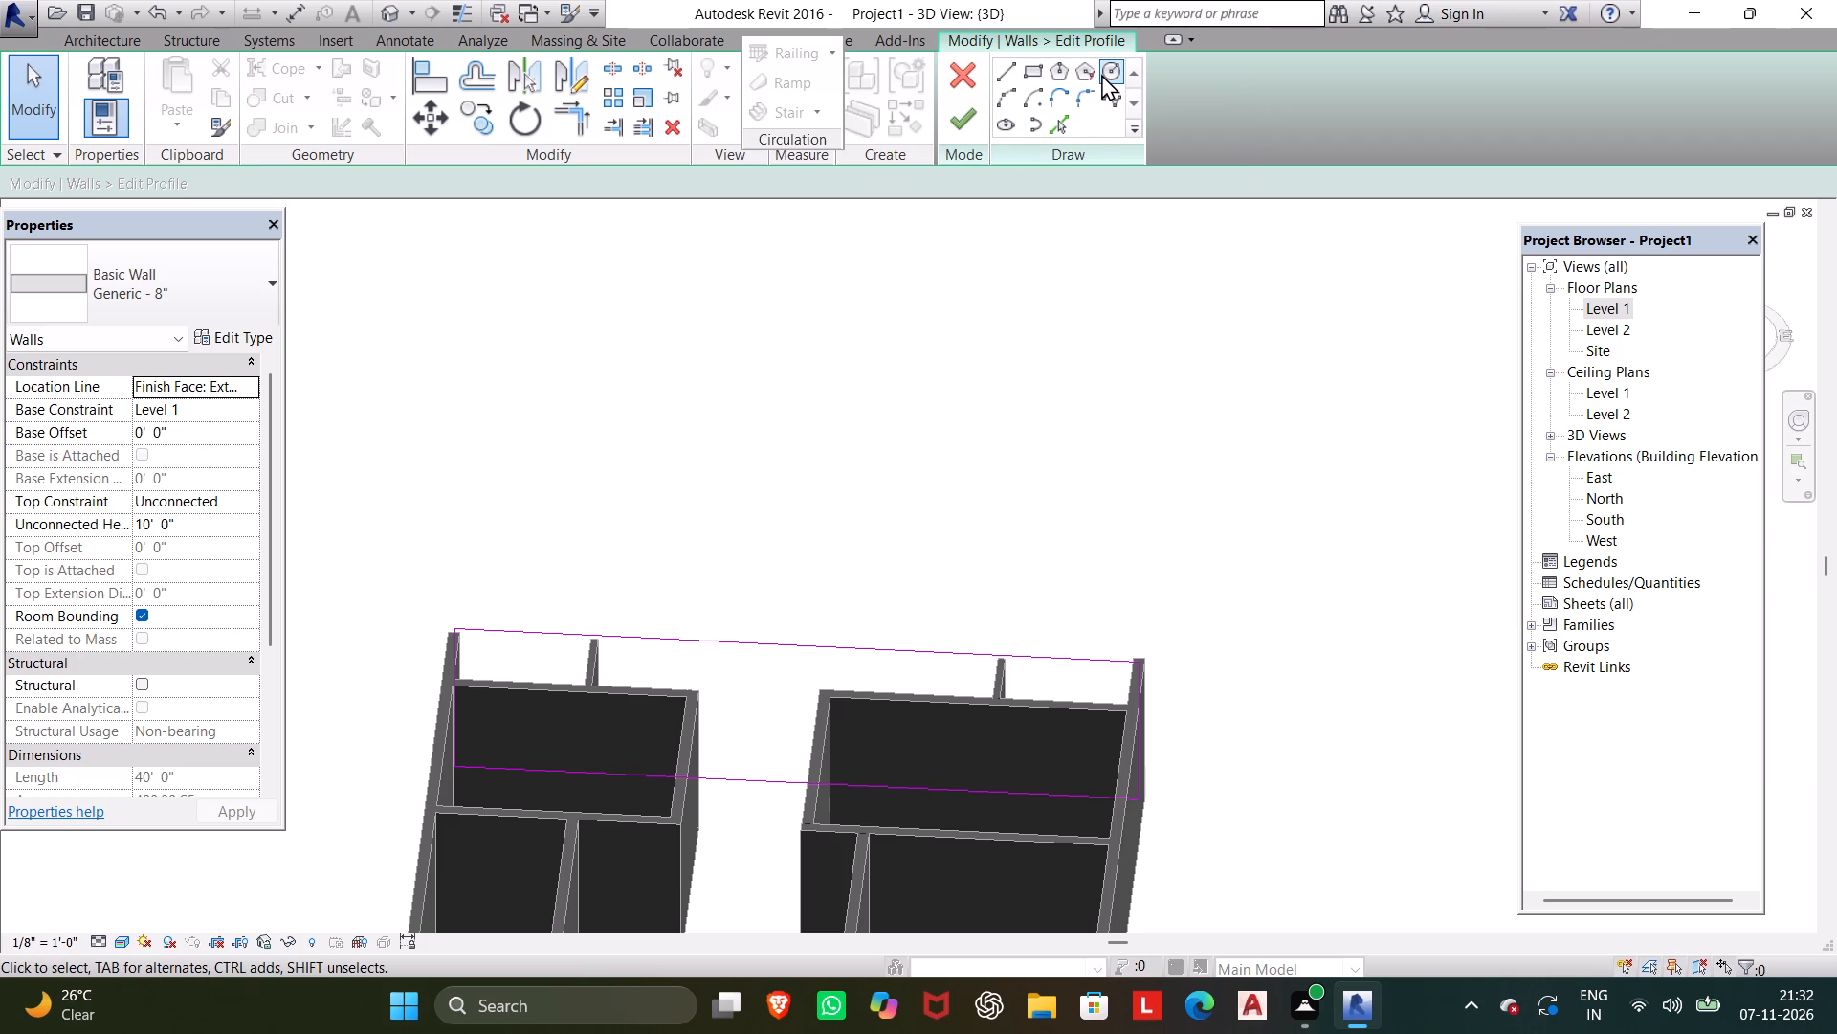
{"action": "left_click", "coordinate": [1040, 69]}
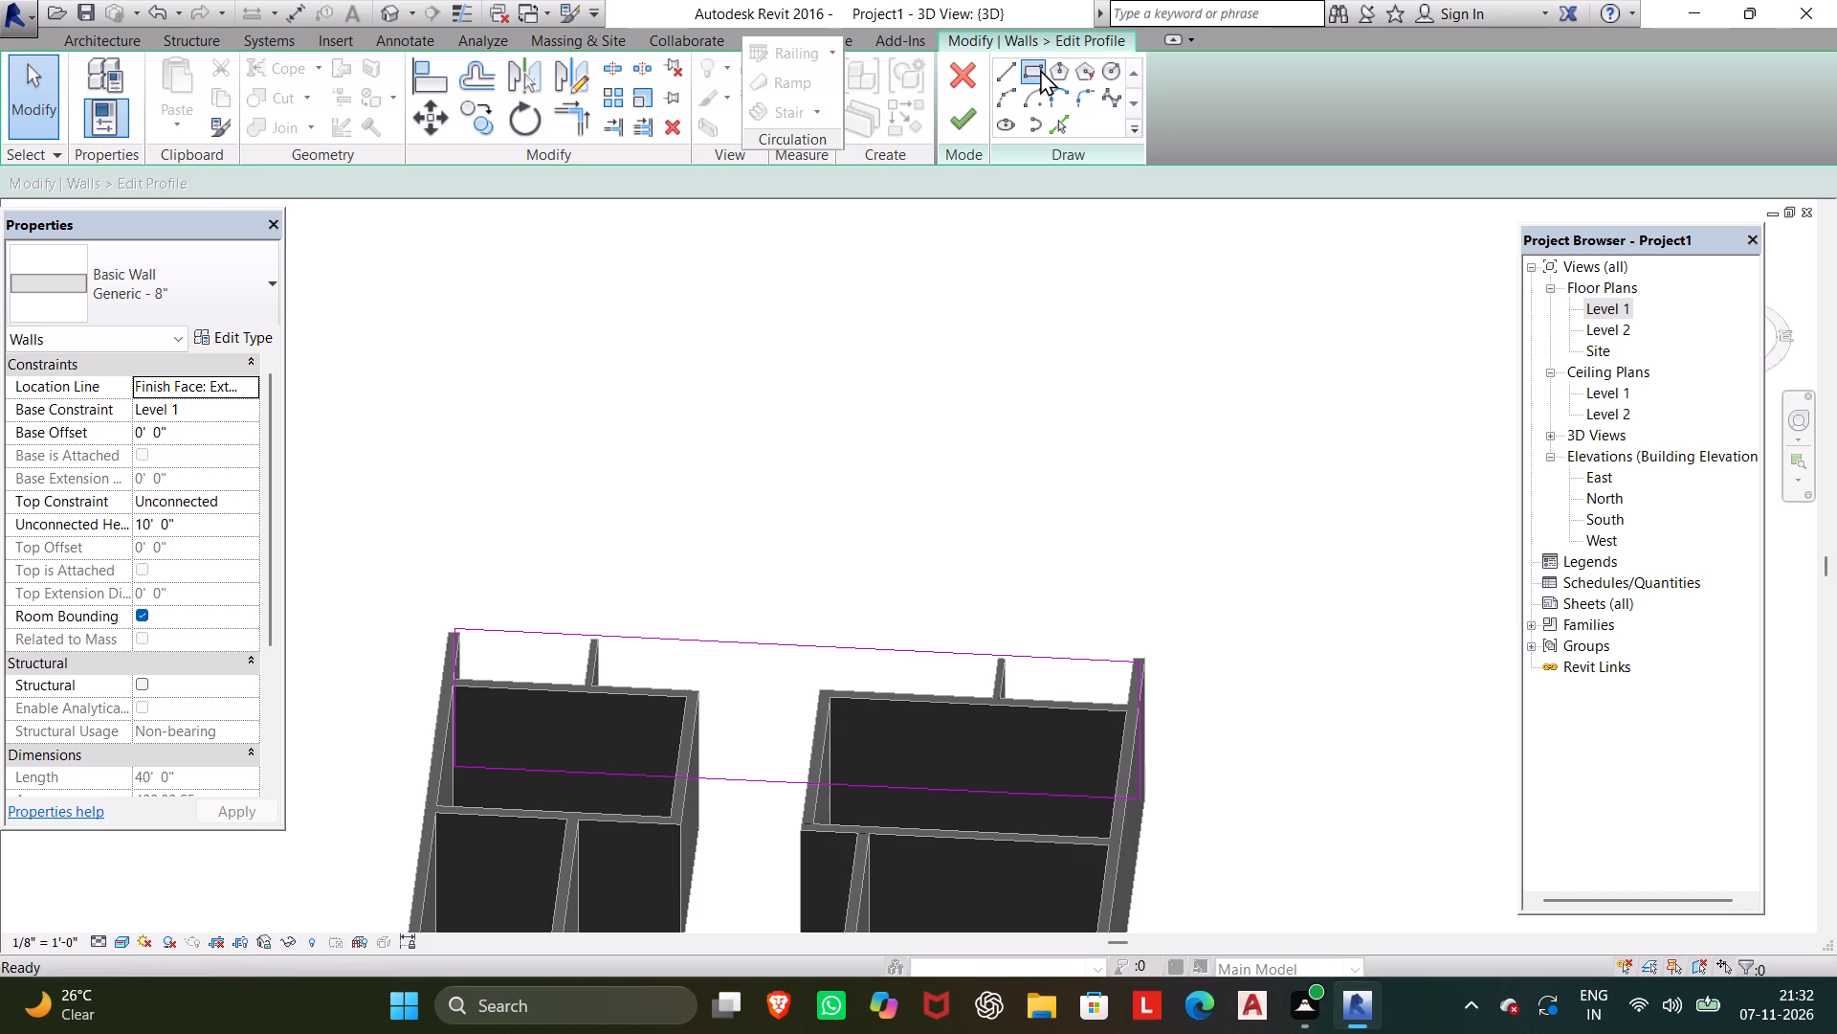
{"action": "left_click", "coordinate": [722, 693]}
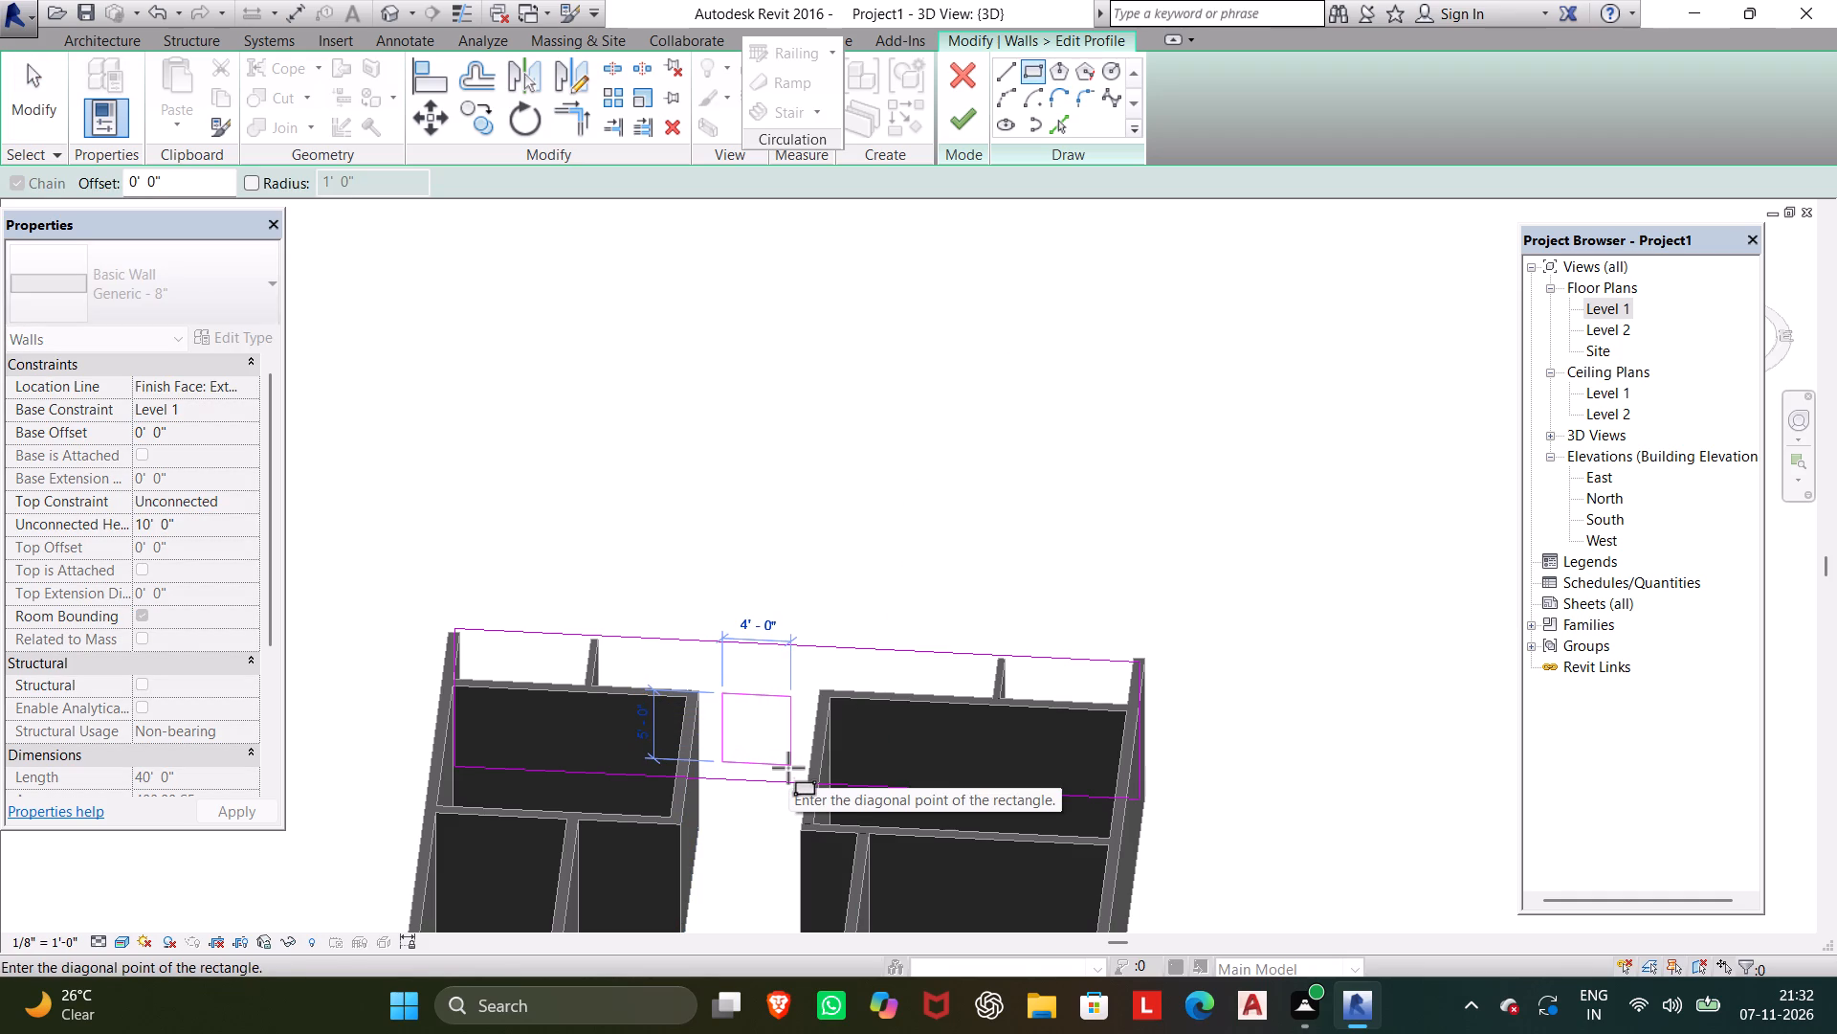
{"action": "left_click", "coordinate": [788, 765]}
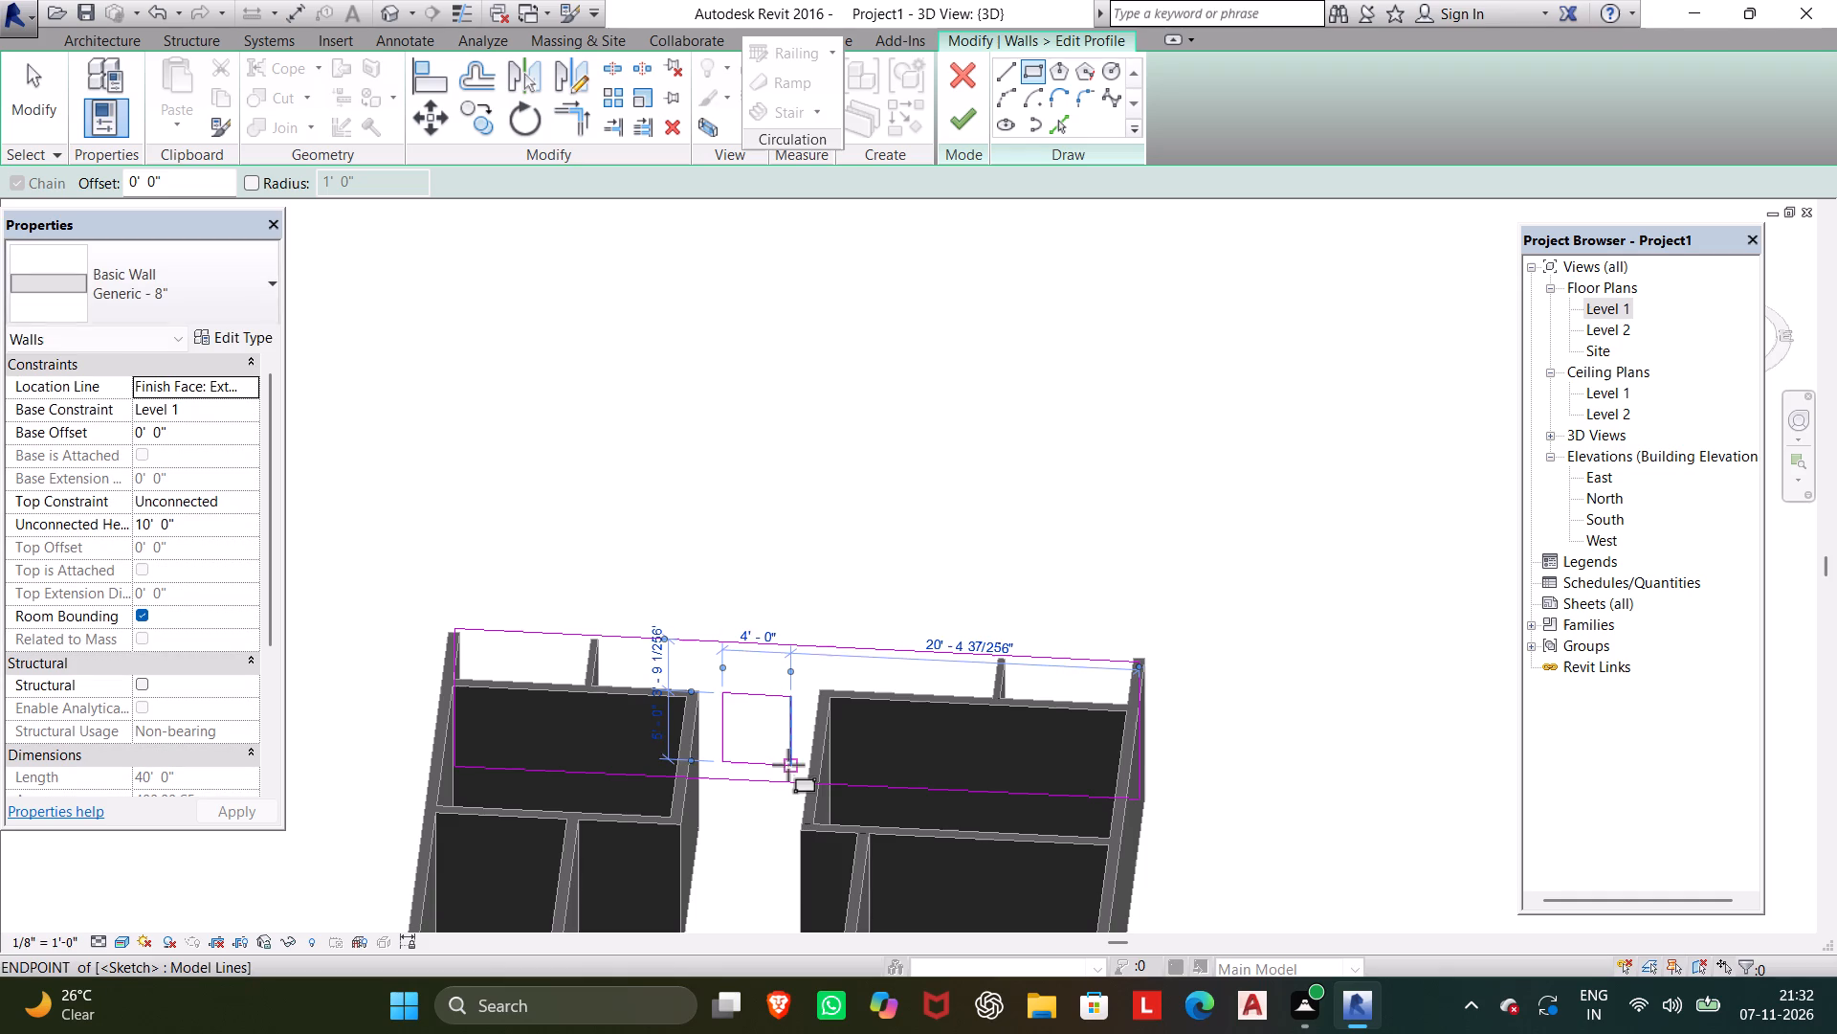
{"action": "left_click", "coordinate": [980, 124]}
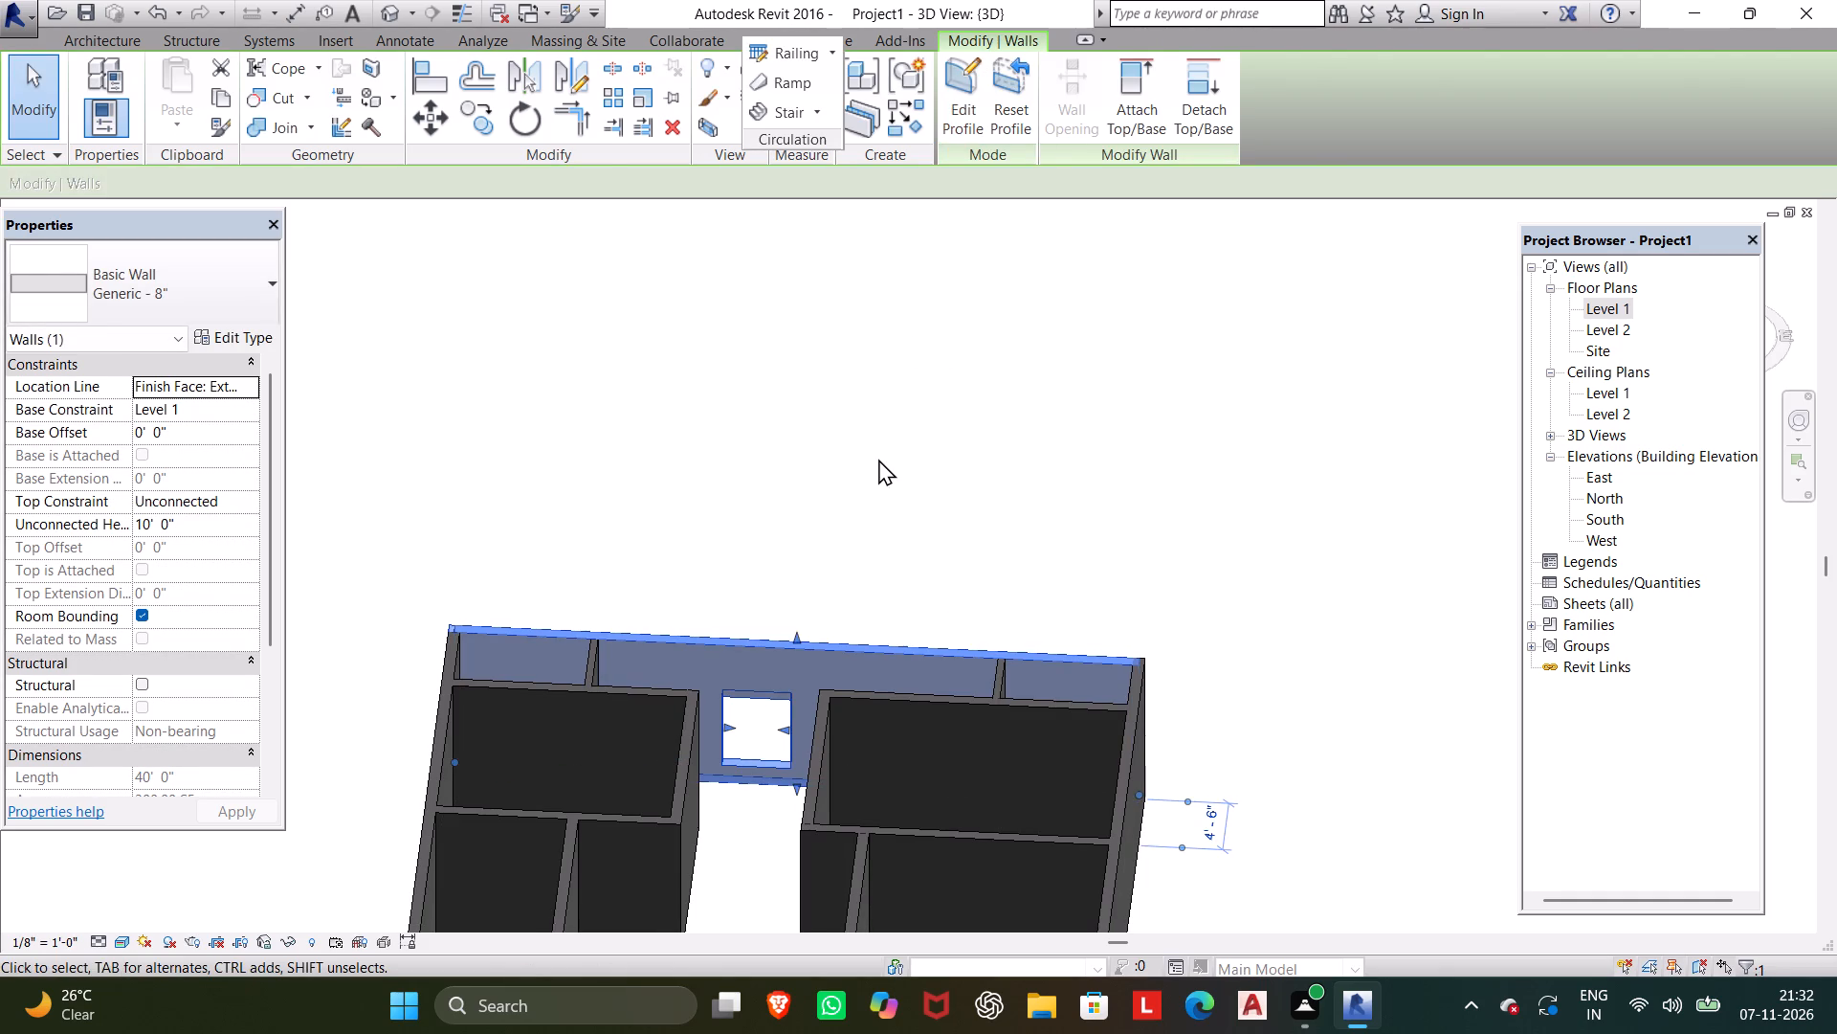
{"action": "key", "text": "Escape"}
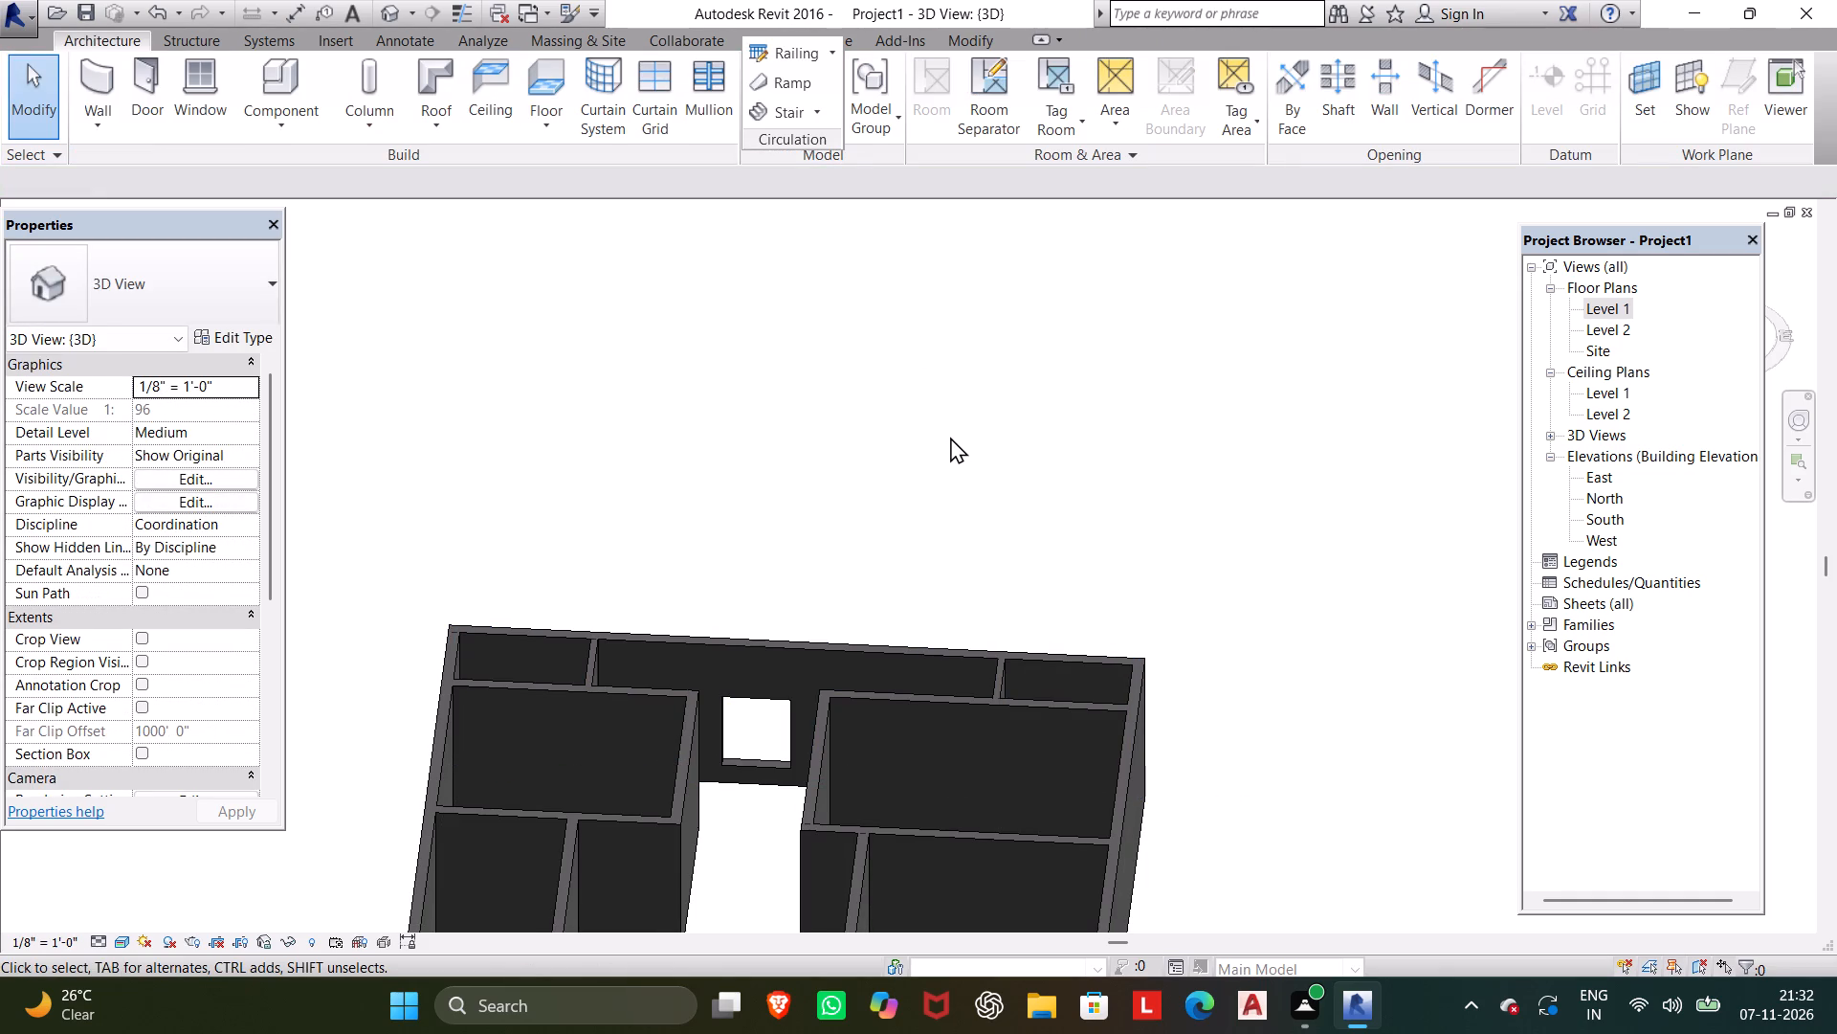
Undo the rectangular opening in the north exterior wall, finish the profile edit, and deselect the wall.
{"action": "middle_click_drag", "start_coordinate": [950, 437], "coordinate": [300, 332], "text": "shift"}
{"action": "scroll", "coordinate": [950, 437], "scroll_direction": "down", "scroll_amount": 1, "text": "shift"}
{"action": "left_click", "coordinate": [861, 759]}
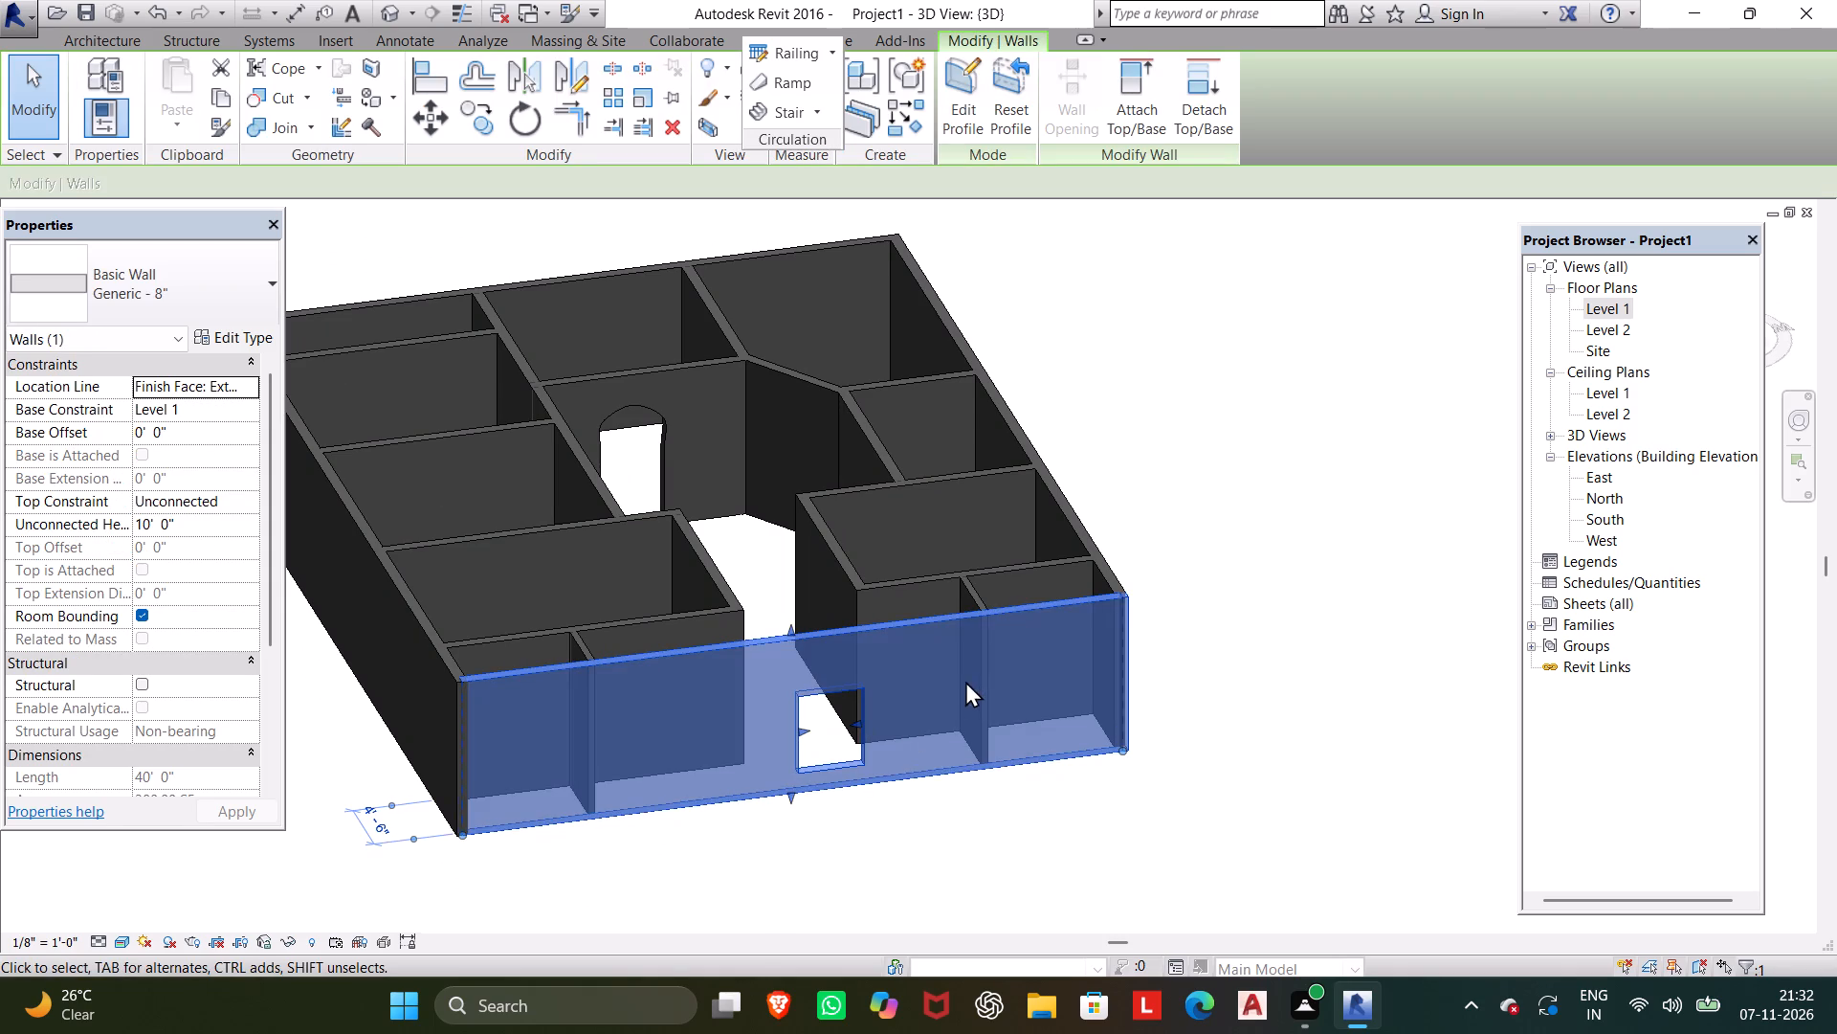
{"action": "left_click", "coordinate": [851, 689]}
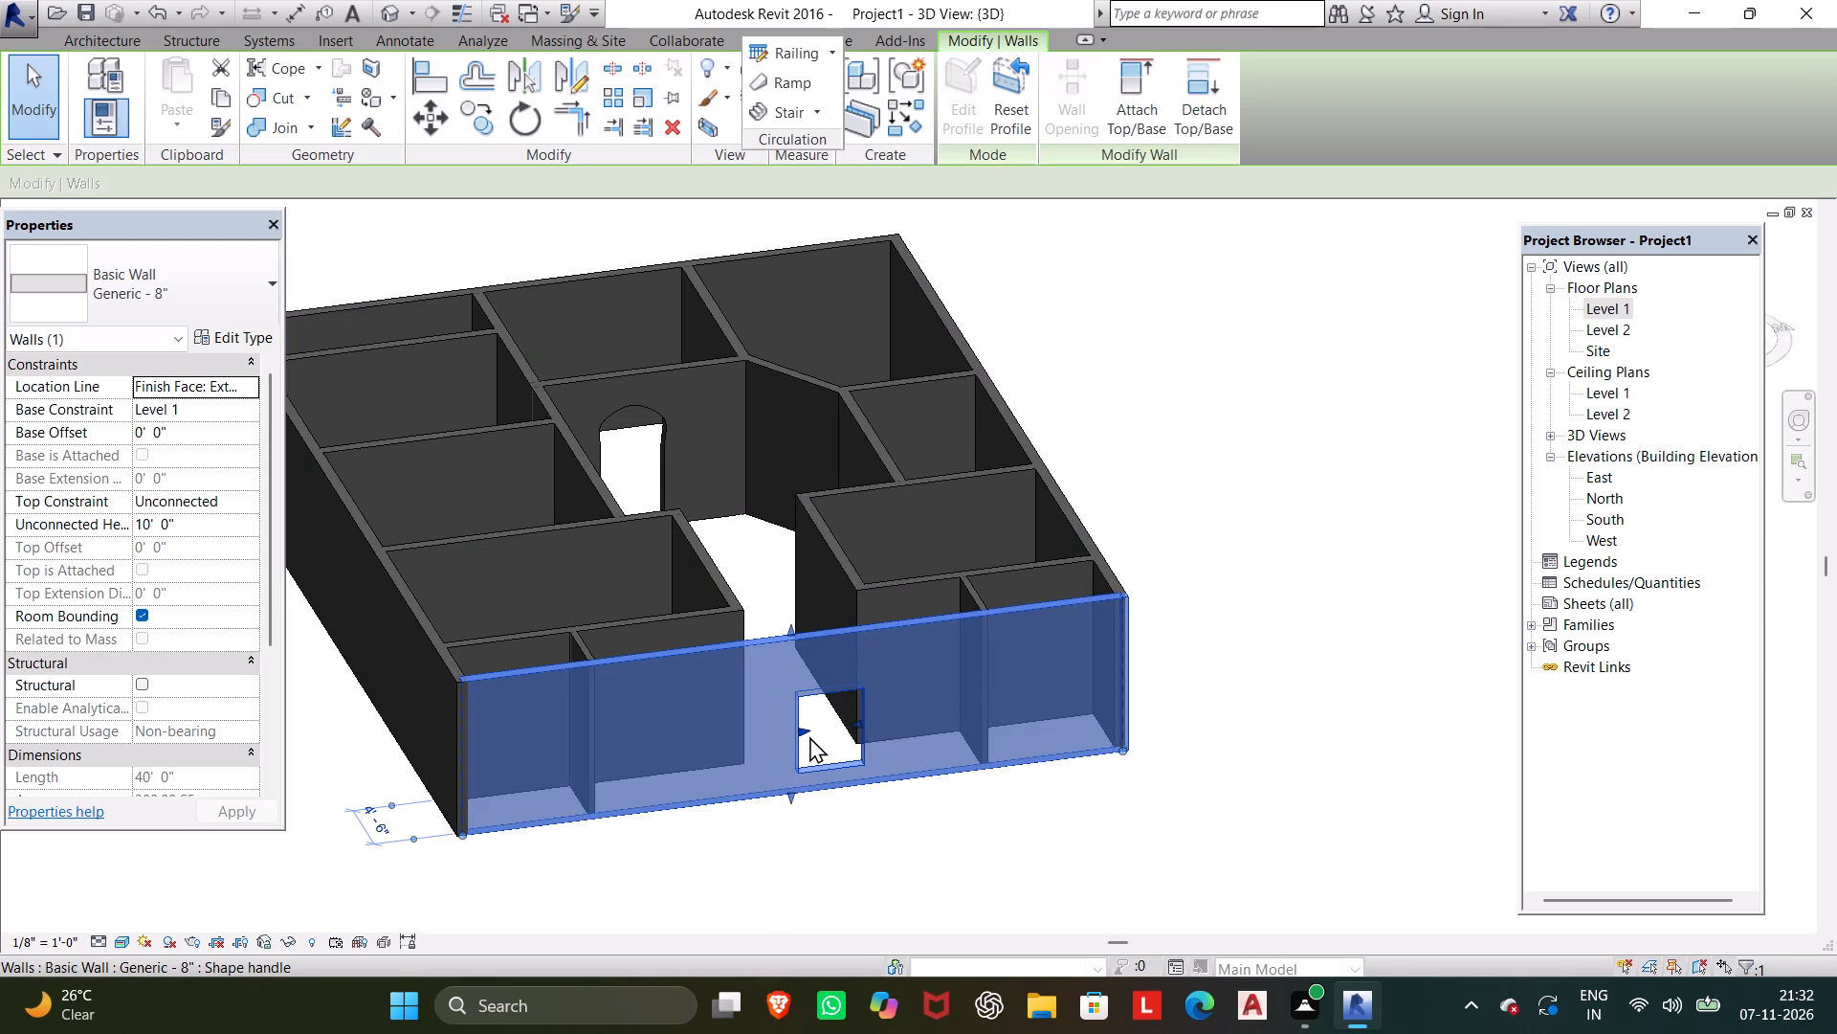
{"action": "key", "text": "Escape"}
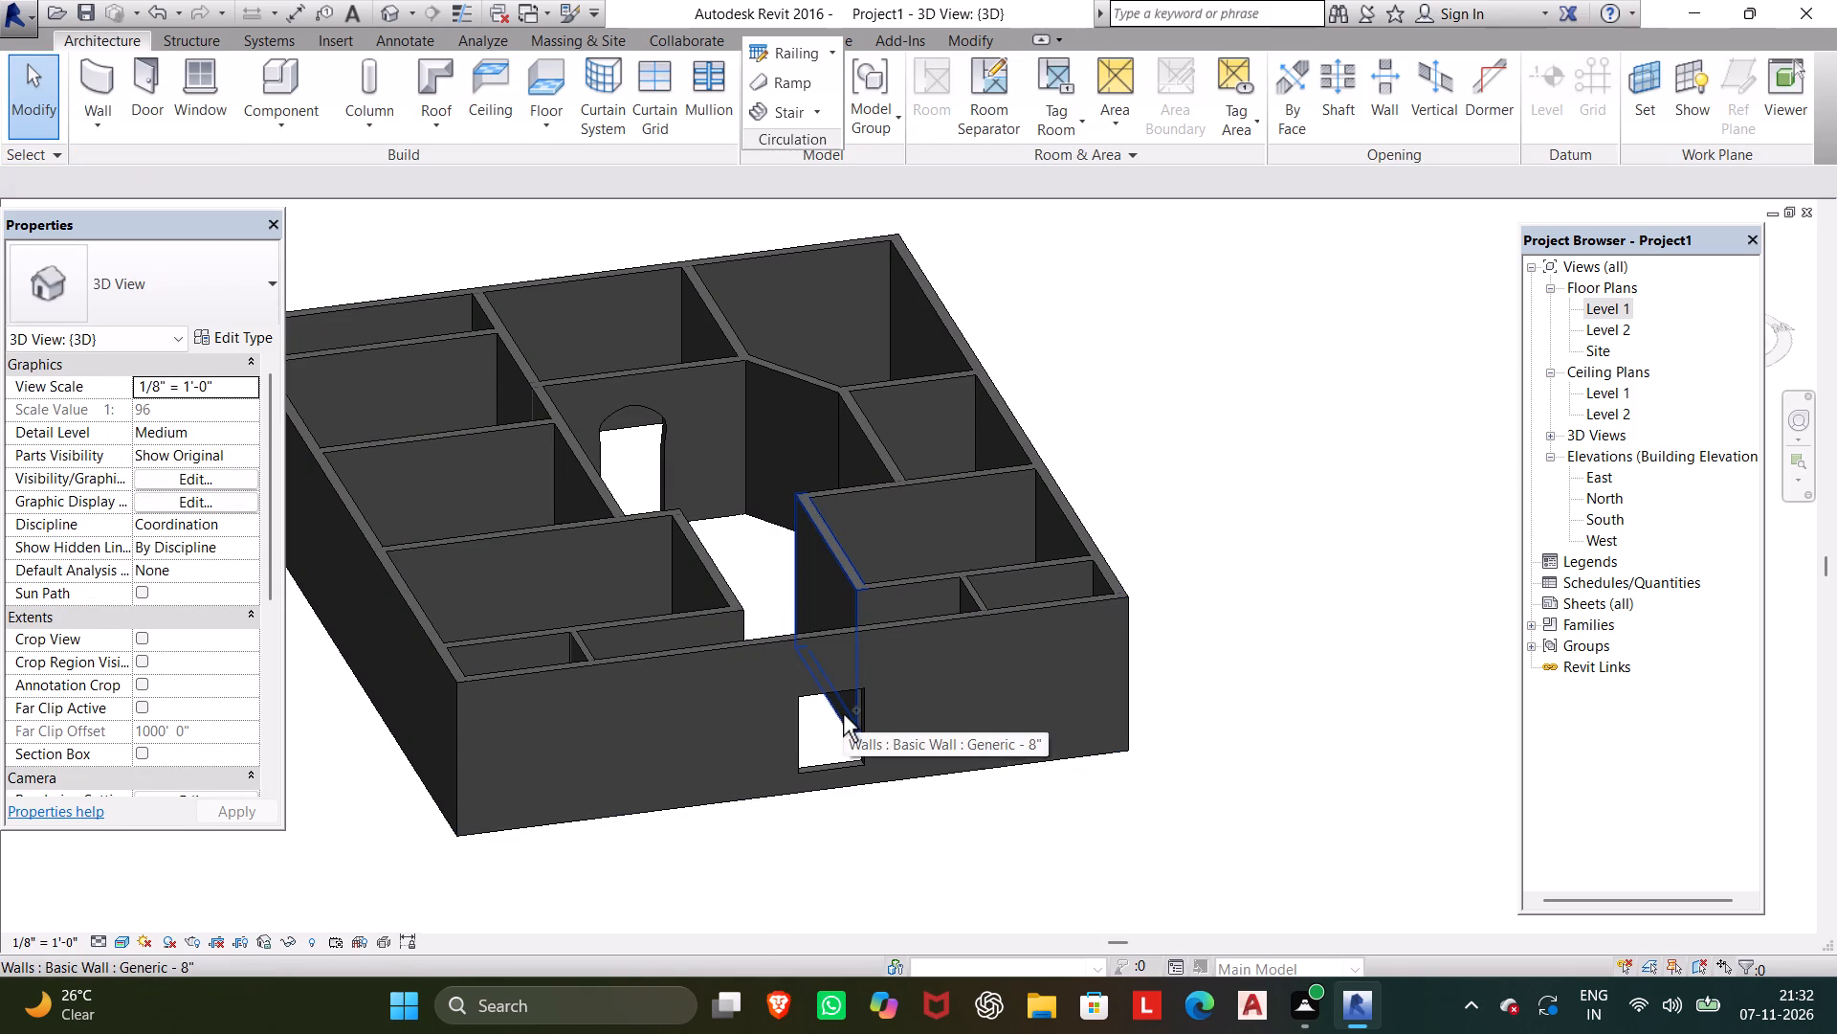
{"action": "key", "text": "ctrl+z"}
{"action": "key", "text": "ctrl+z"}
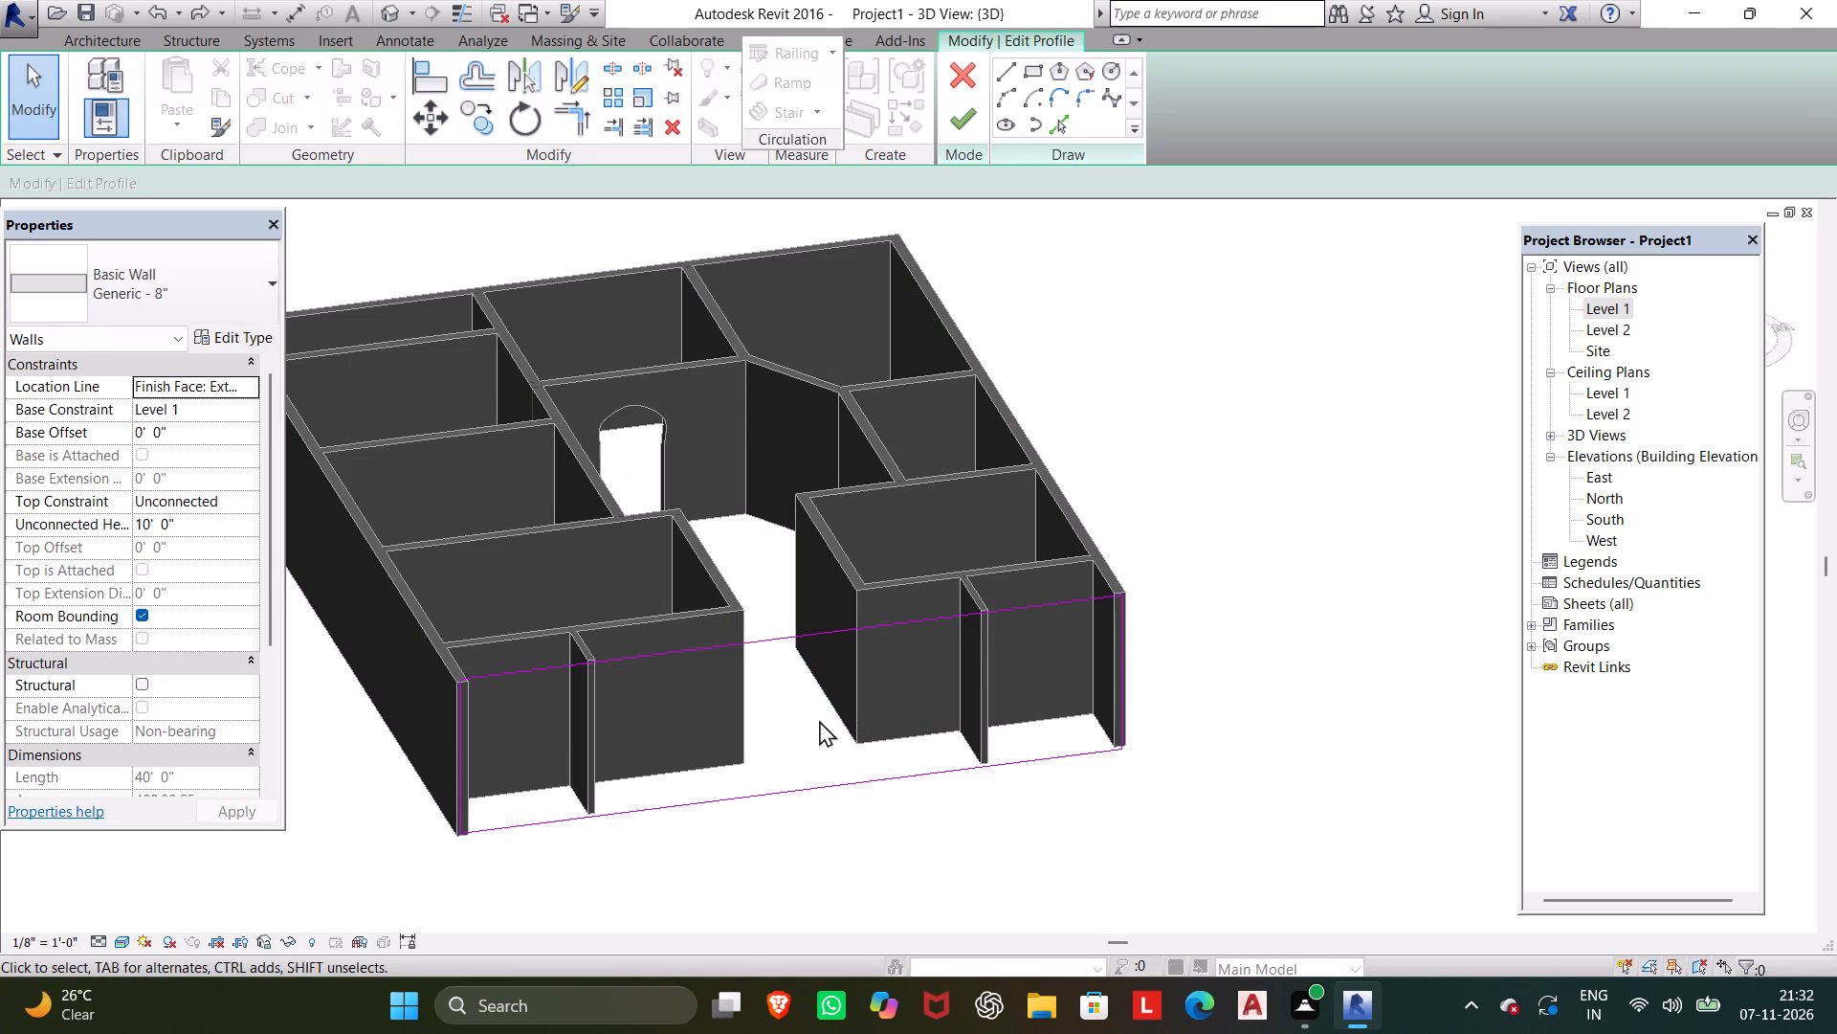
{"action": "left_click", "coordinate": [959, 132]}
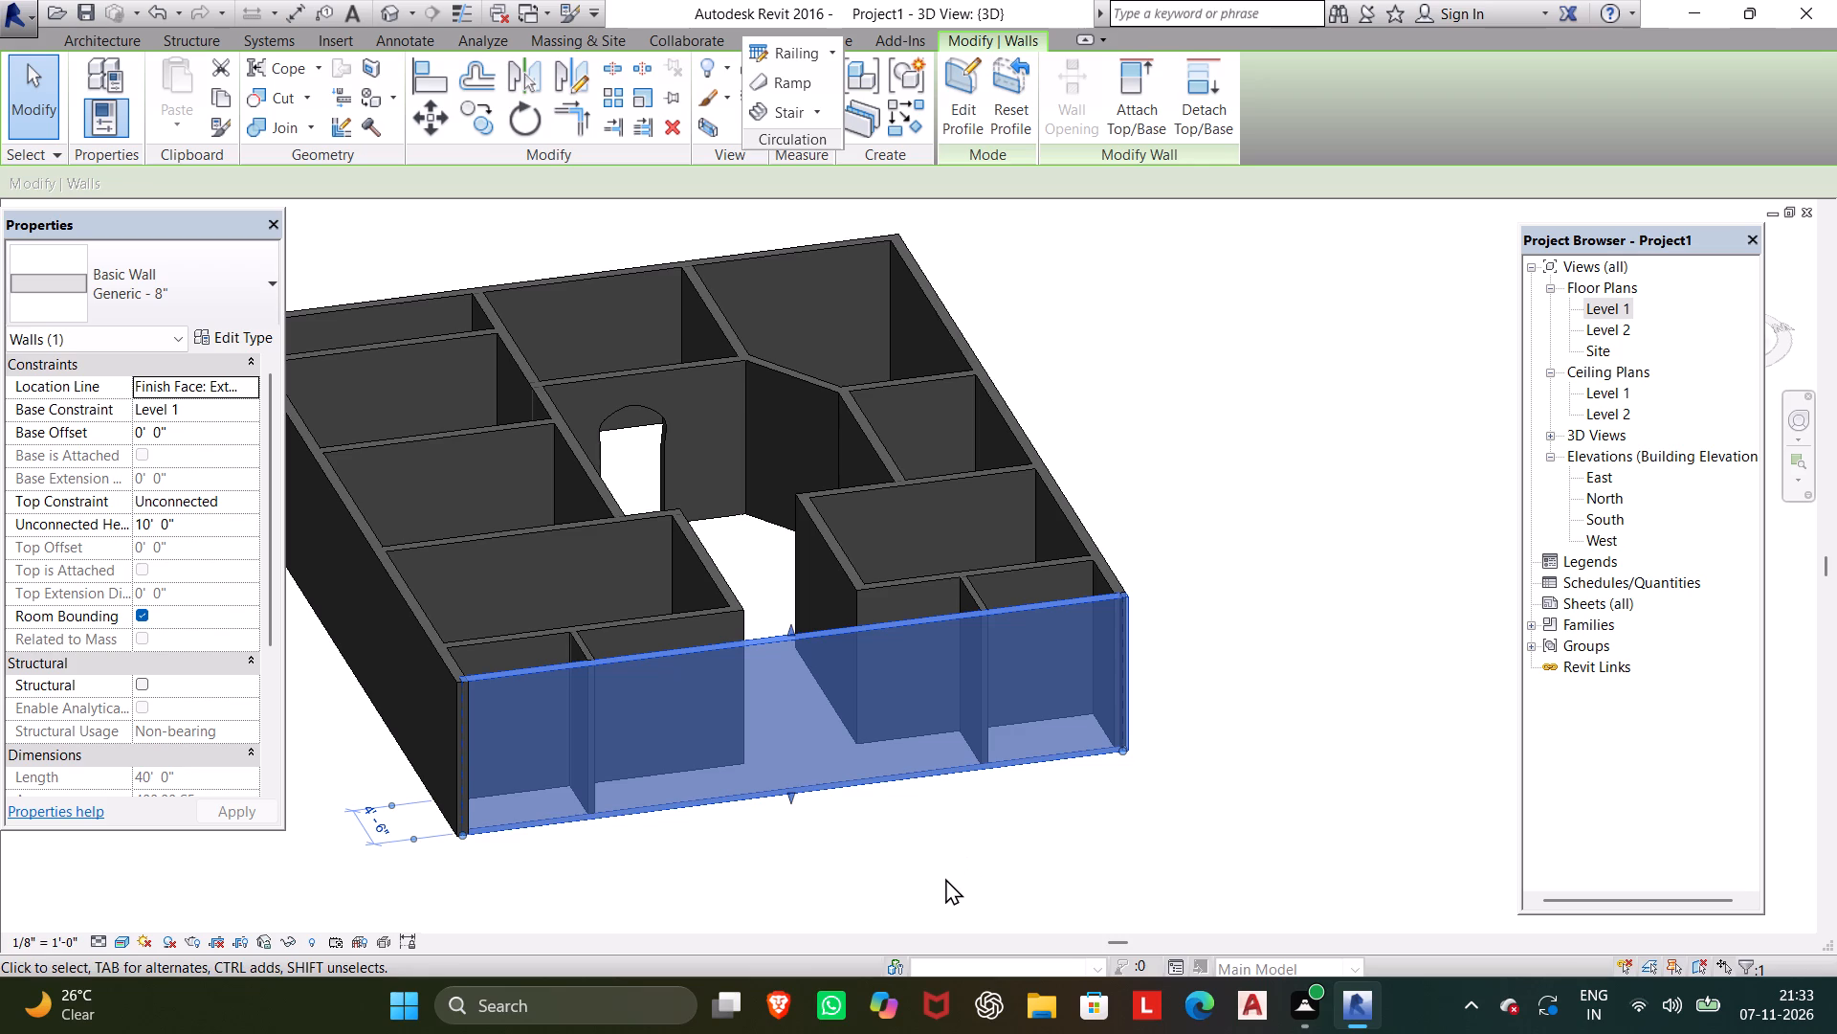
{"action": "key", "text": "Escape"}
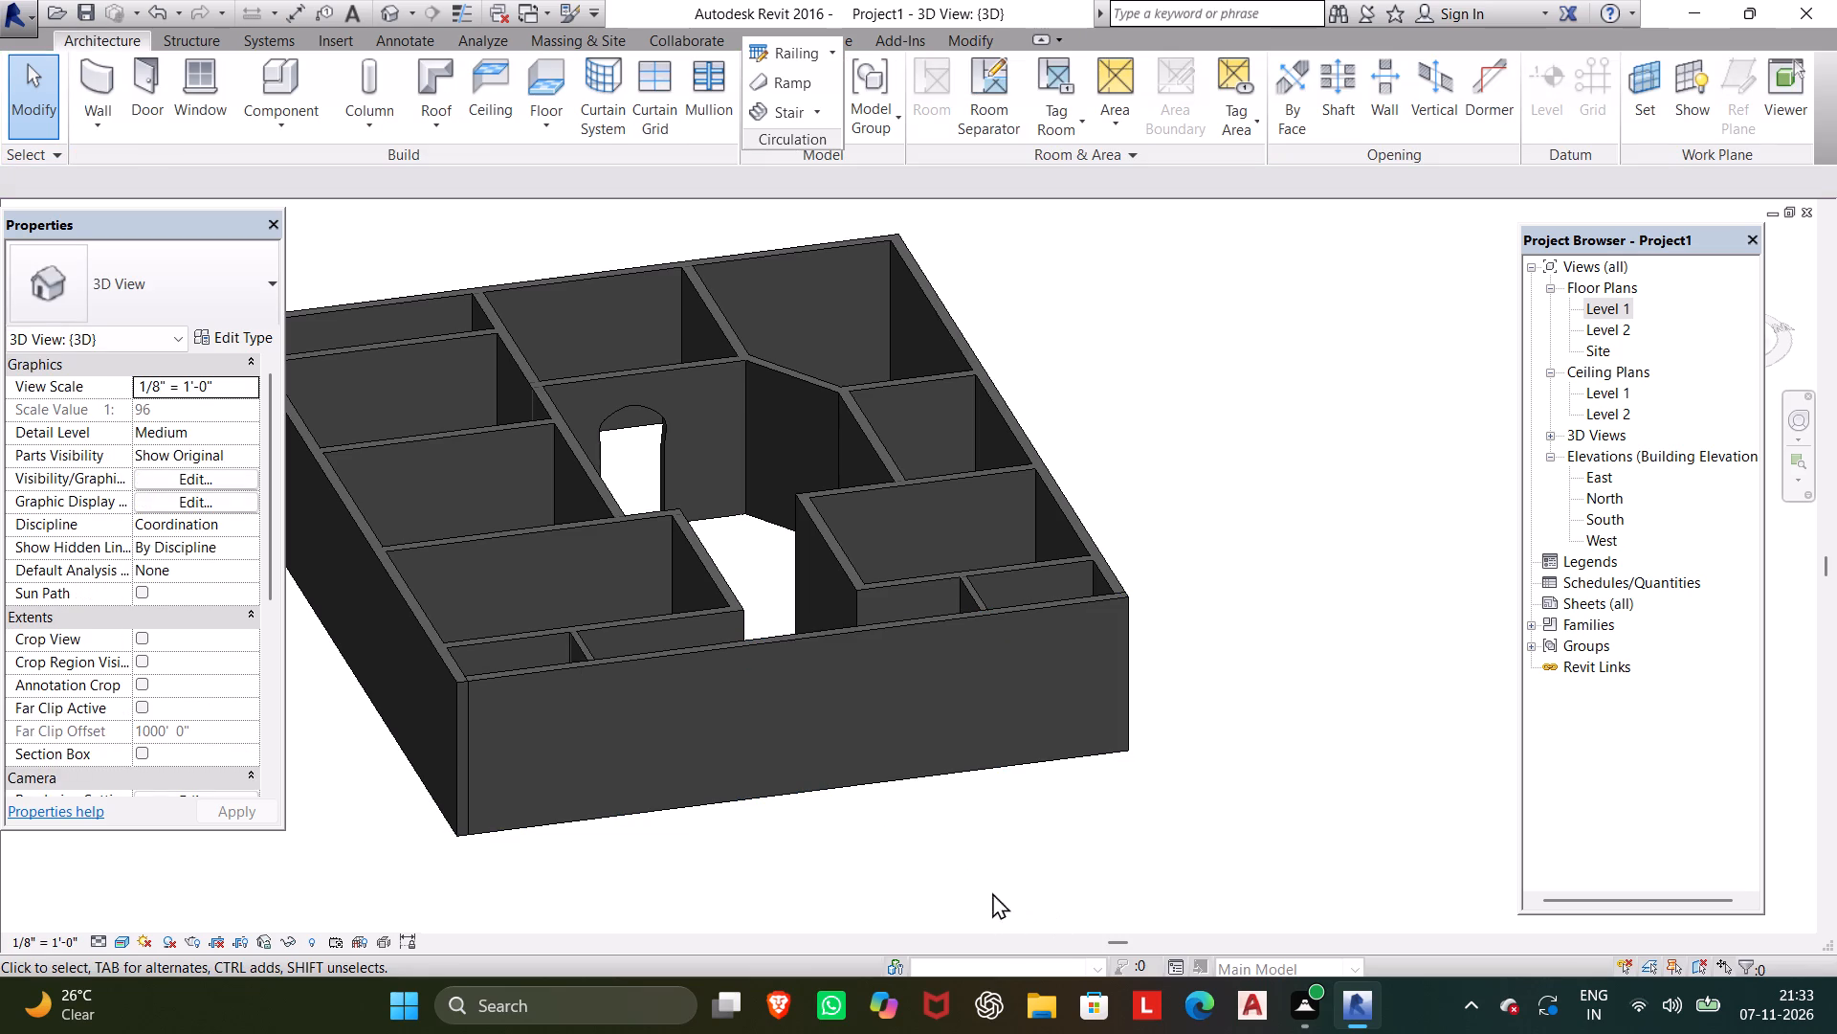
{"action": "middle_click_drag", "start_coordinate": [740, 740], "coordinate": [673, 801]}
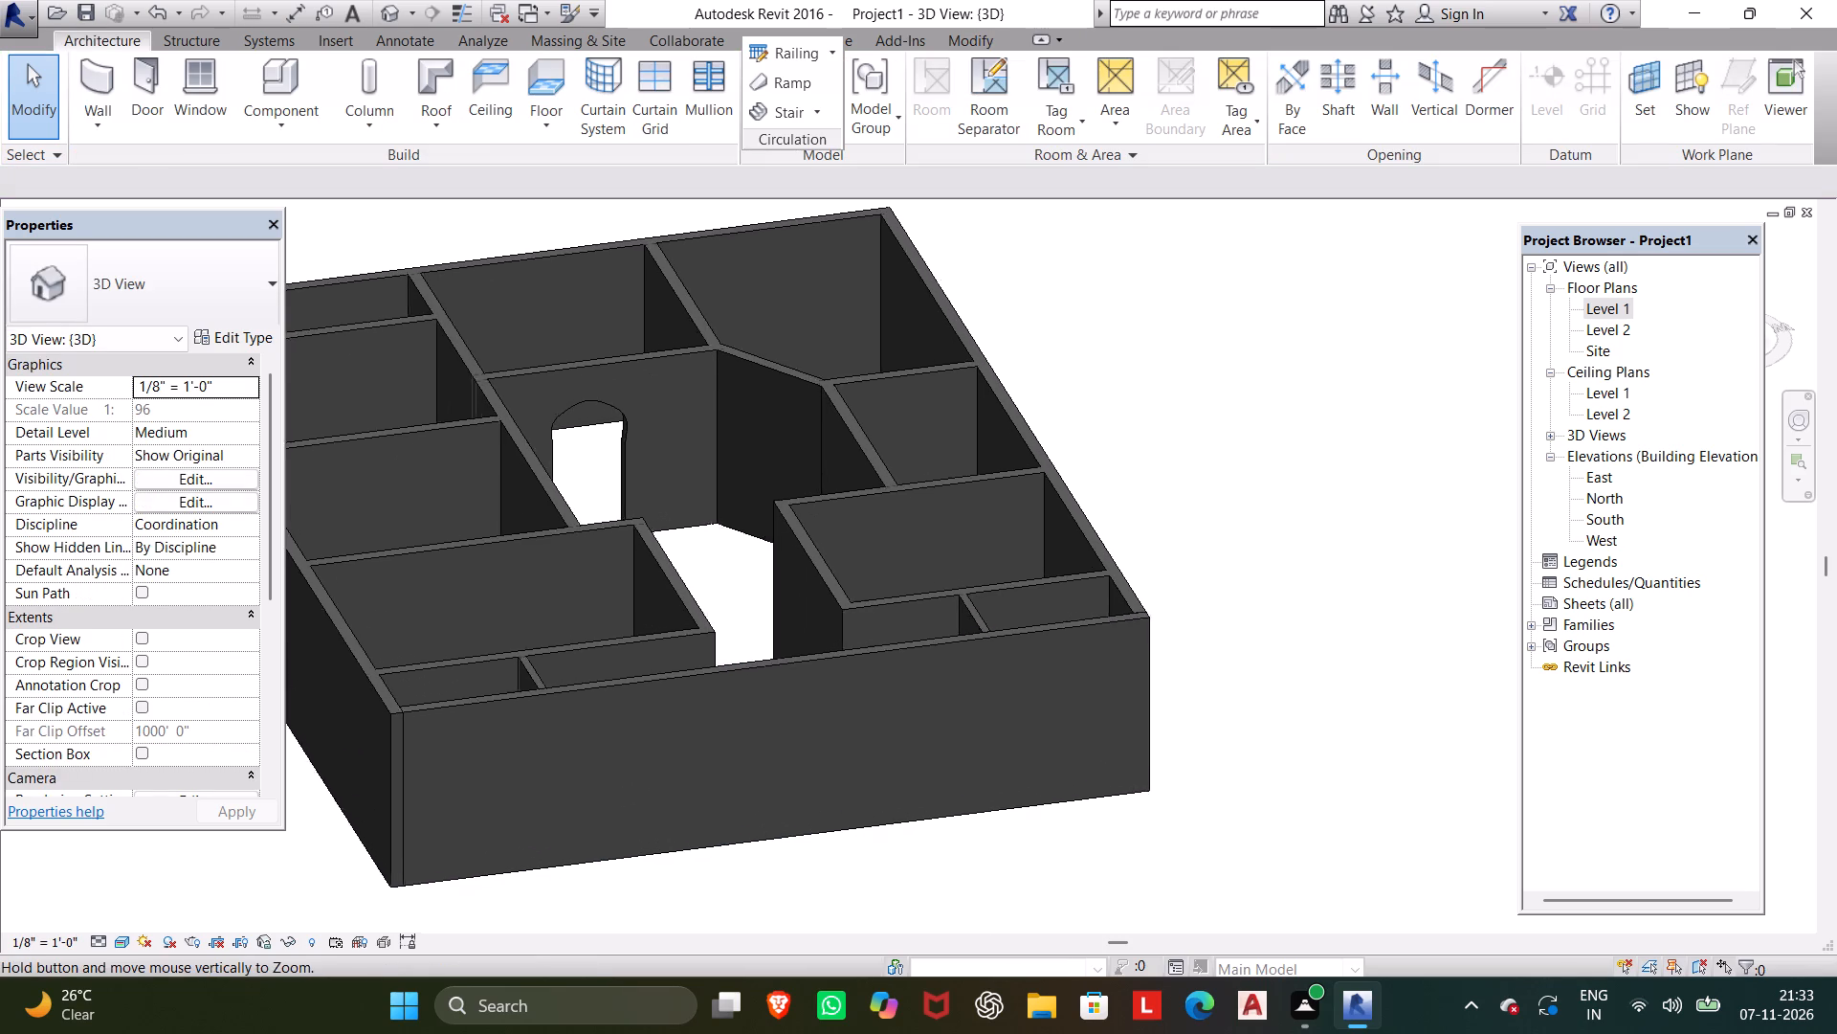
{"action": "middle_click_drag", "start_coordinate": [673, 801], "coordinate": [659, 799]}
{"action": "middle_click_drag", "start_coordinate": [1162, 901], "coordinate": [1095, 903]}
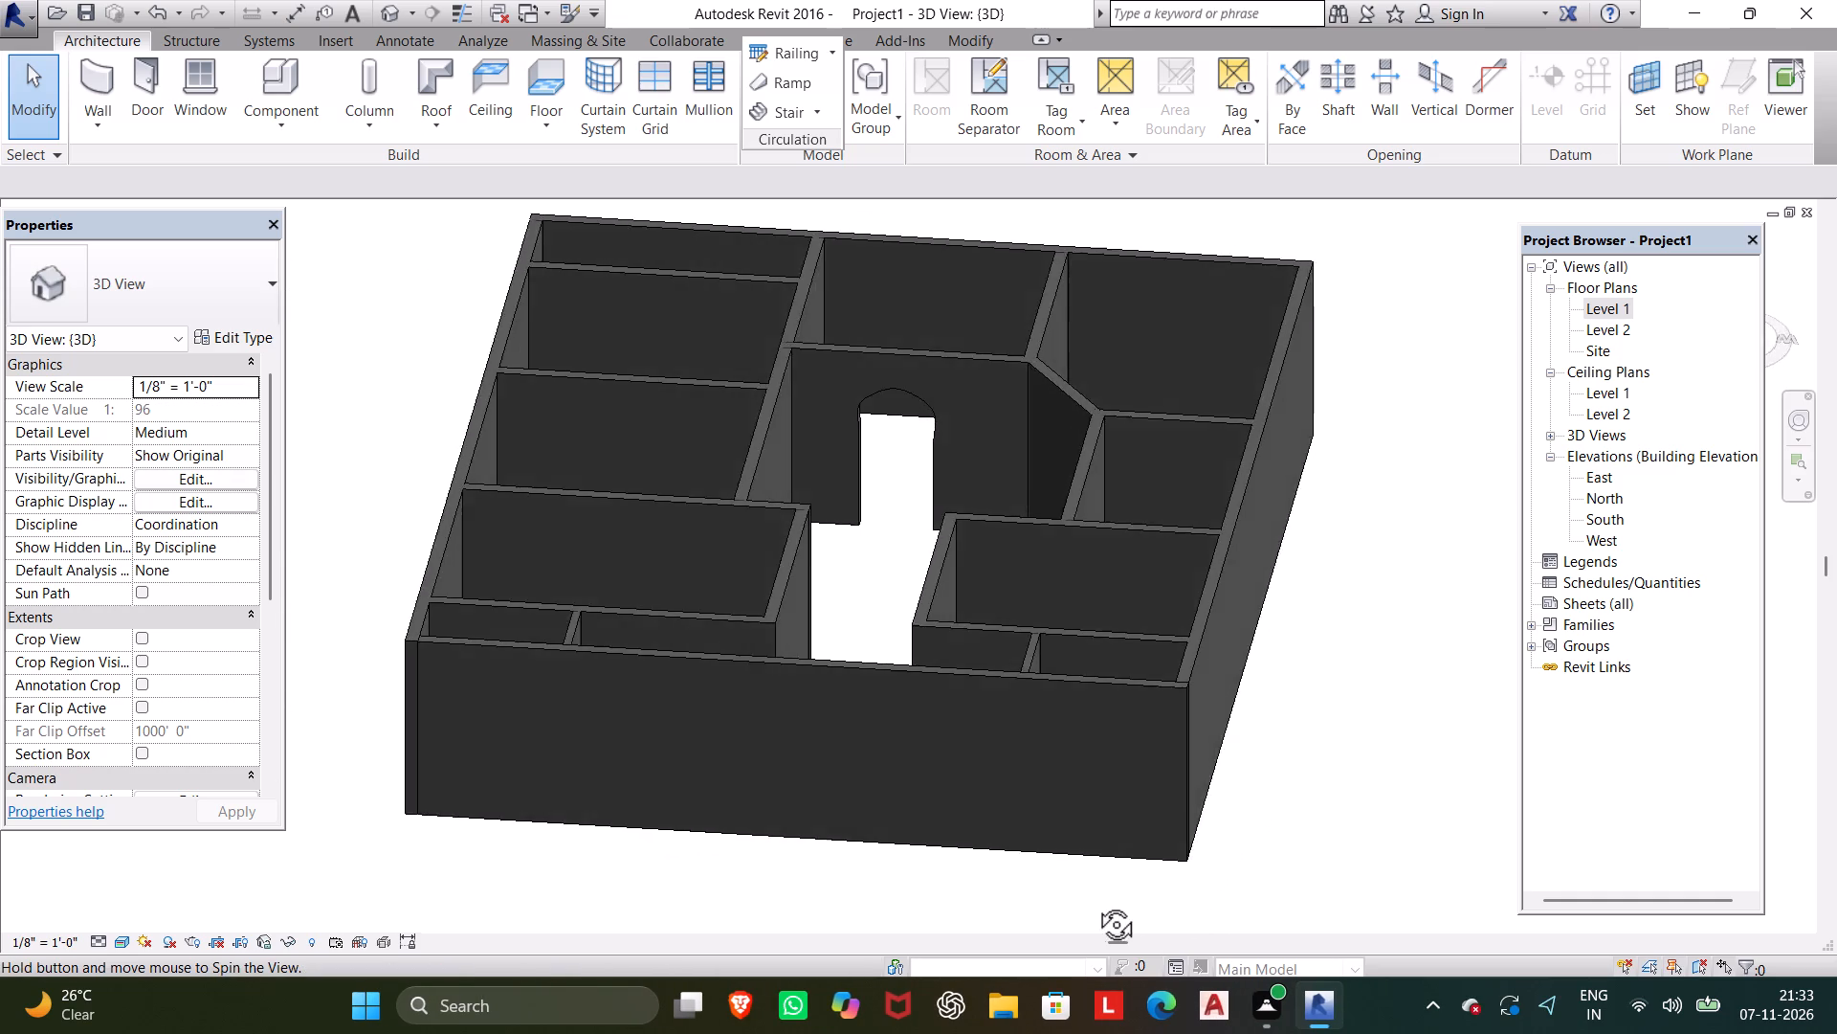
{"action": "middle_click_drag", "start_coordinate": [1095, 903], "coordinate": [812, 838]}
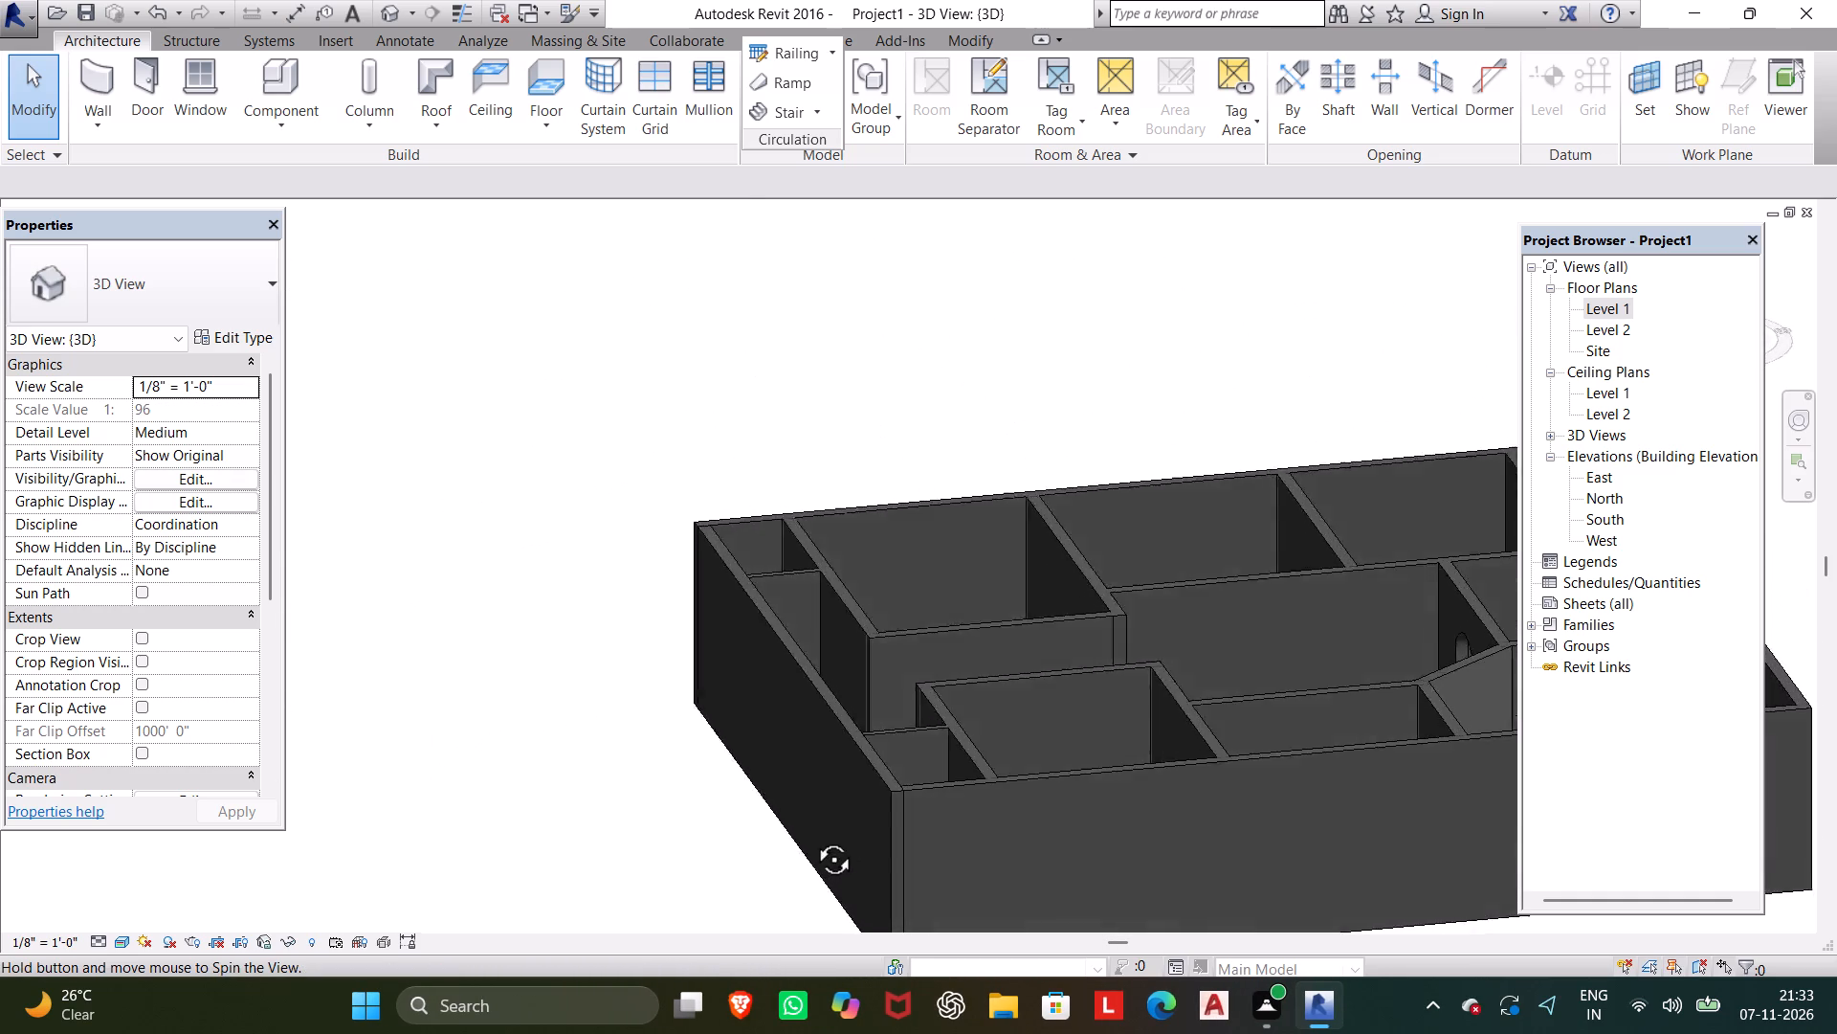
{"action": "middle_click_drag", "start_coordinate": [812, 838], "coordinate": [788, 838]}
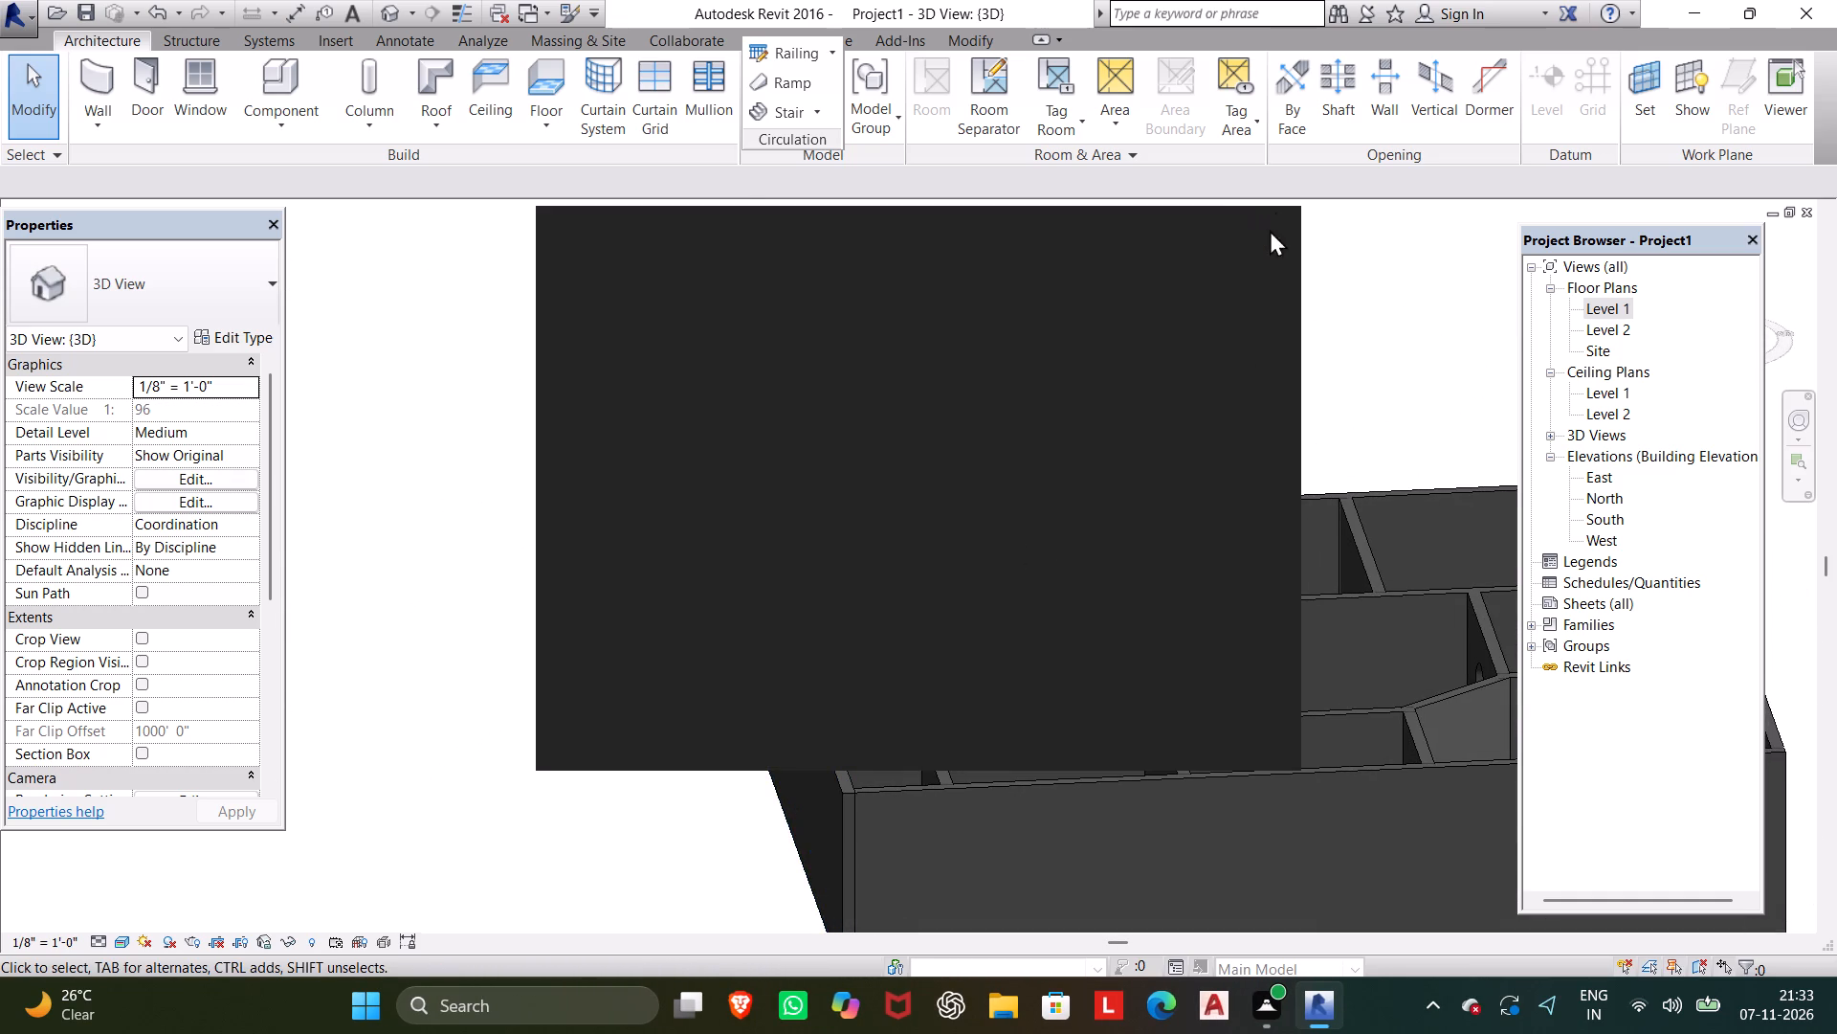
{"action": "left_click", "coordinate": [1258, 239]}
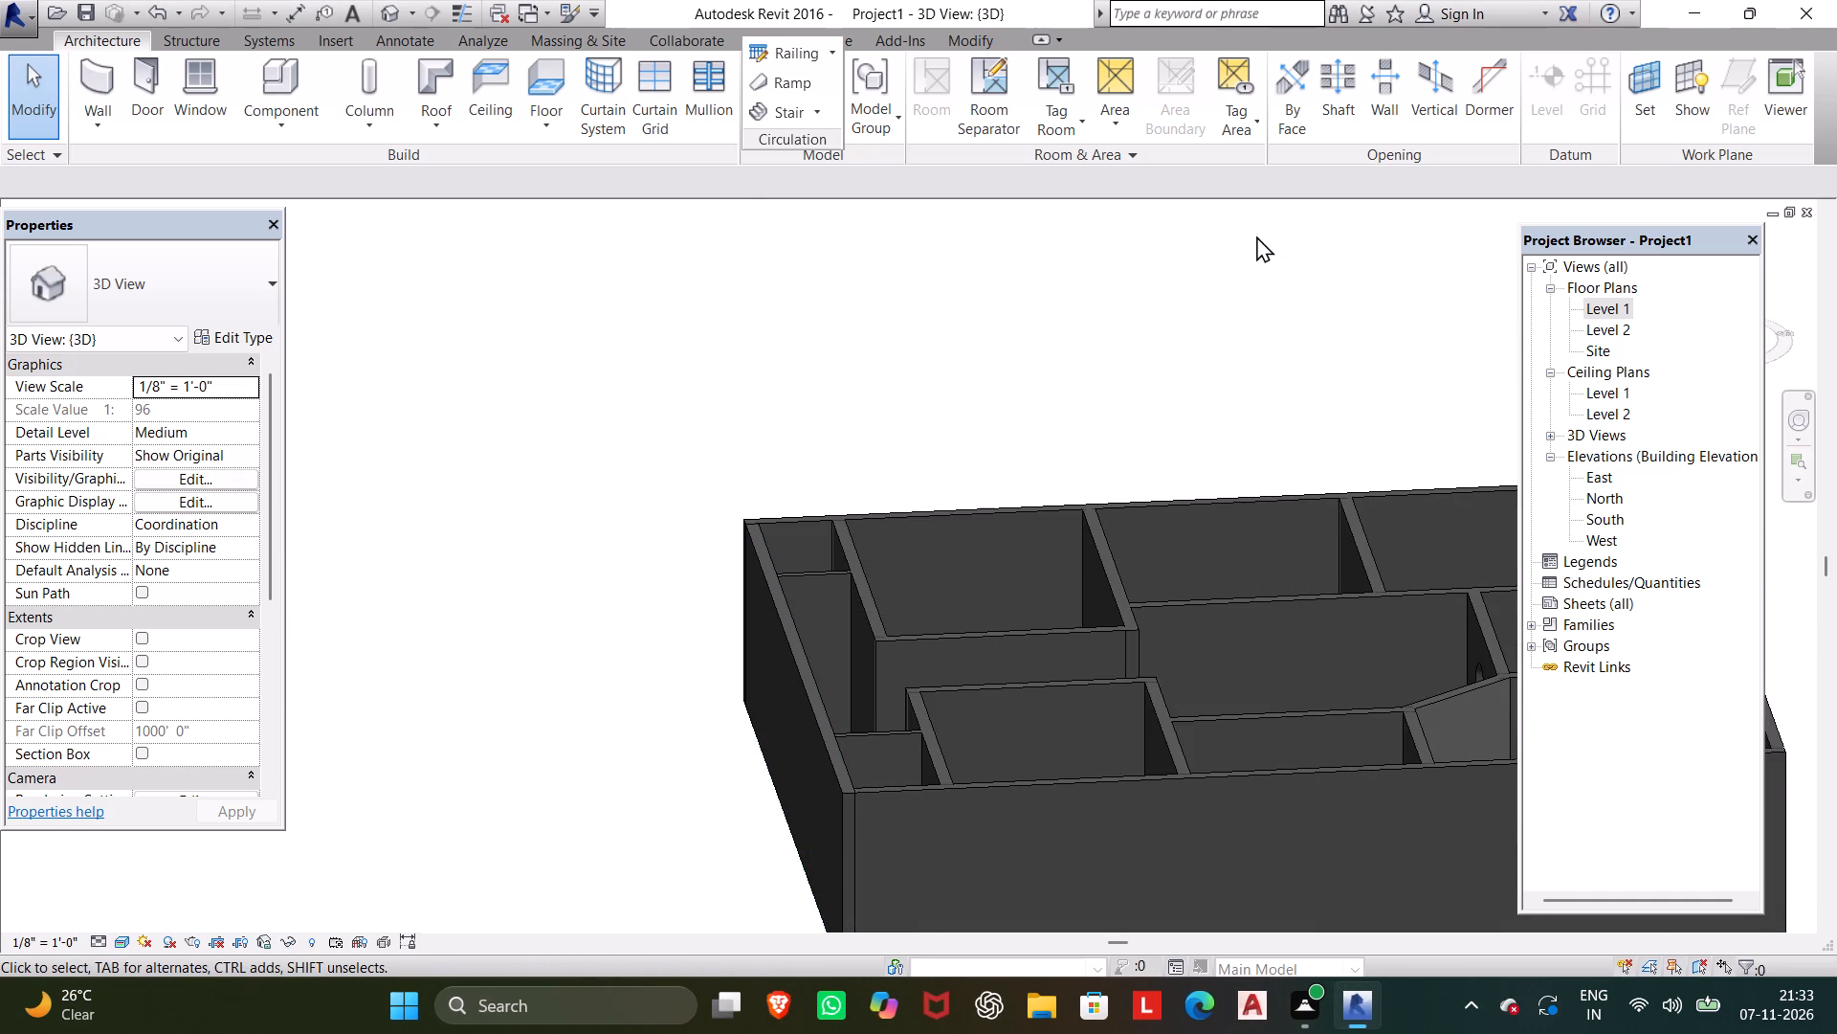
Open the Level 1 floor plan and inspect how the north exterior wall meets the west and east exterior walls.
{"action": "double_click", "coordinate": [1623, 307]}
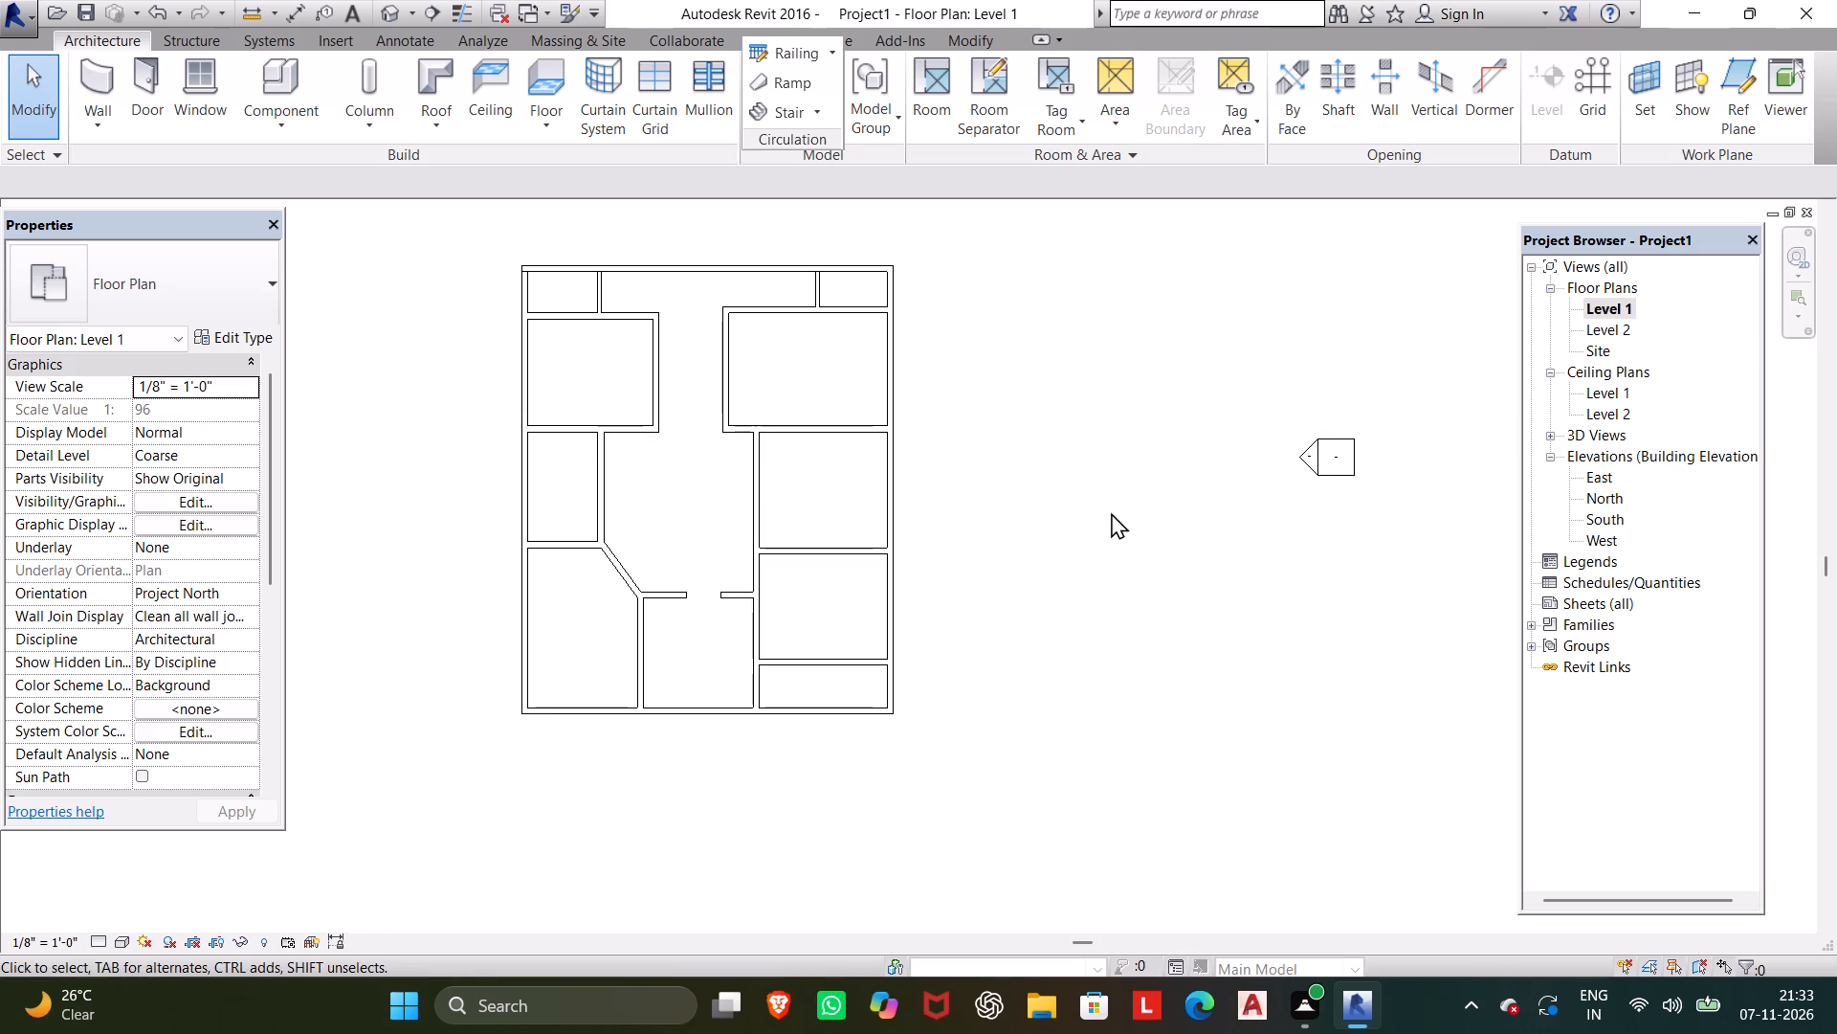
{"action": "scroll", "coordinate": [520, 264], "scroll_direction": "up", "scroll_amount": 9}
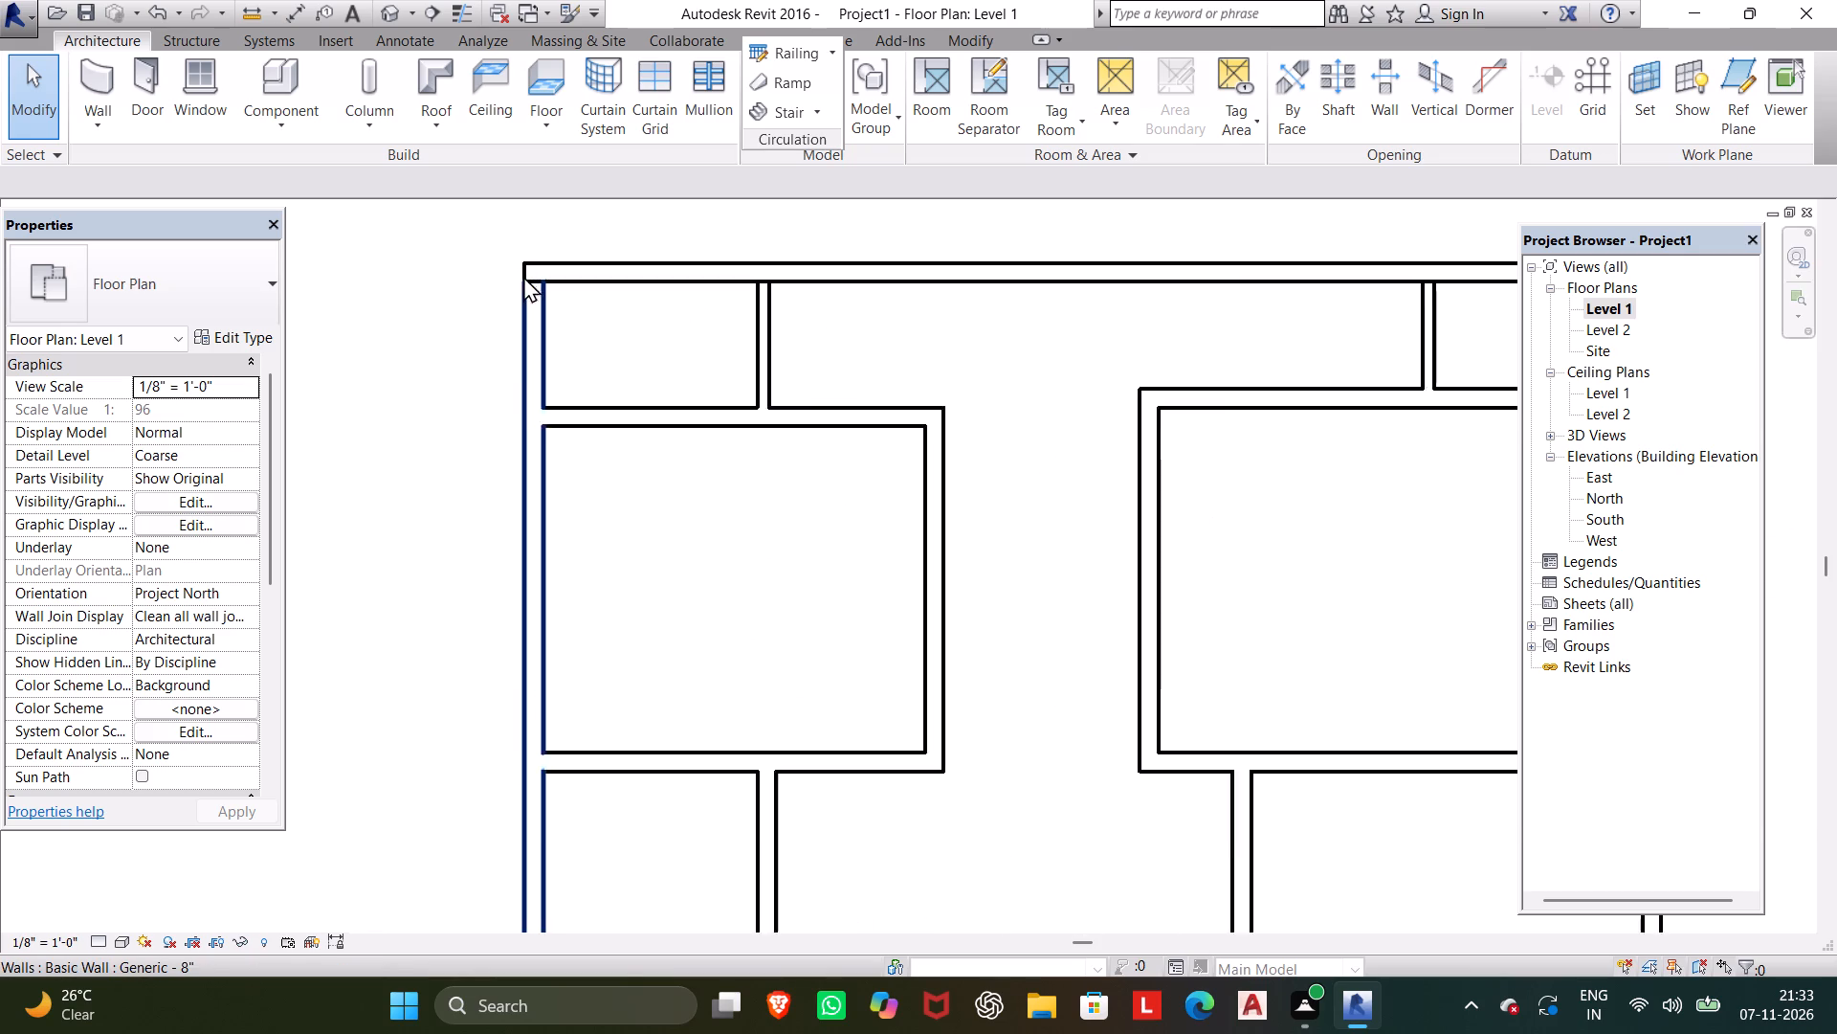
{"action": "left_click", "coordinate": [537, 294]}
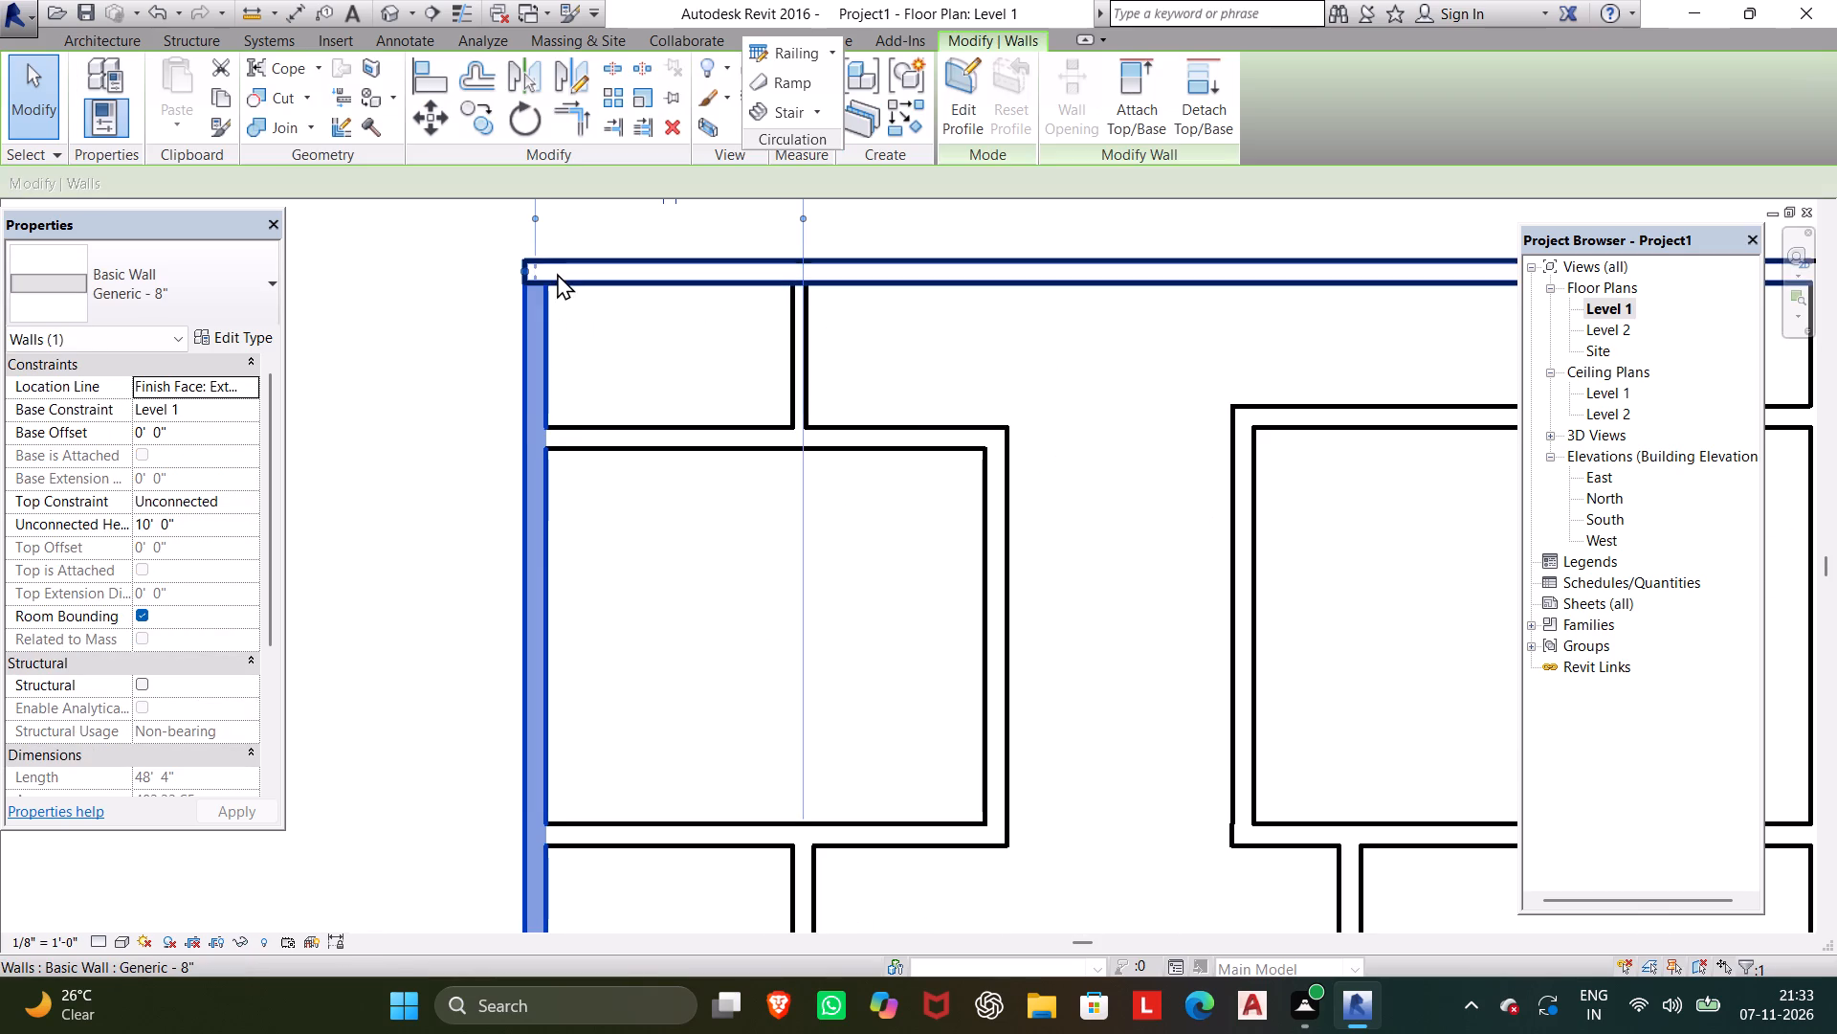
{"action": "scroll", "coordinate": [545, 303], "scroll_direction": "up", "scroll_amount": 1}
{"action": "key", "text": "Escape"}
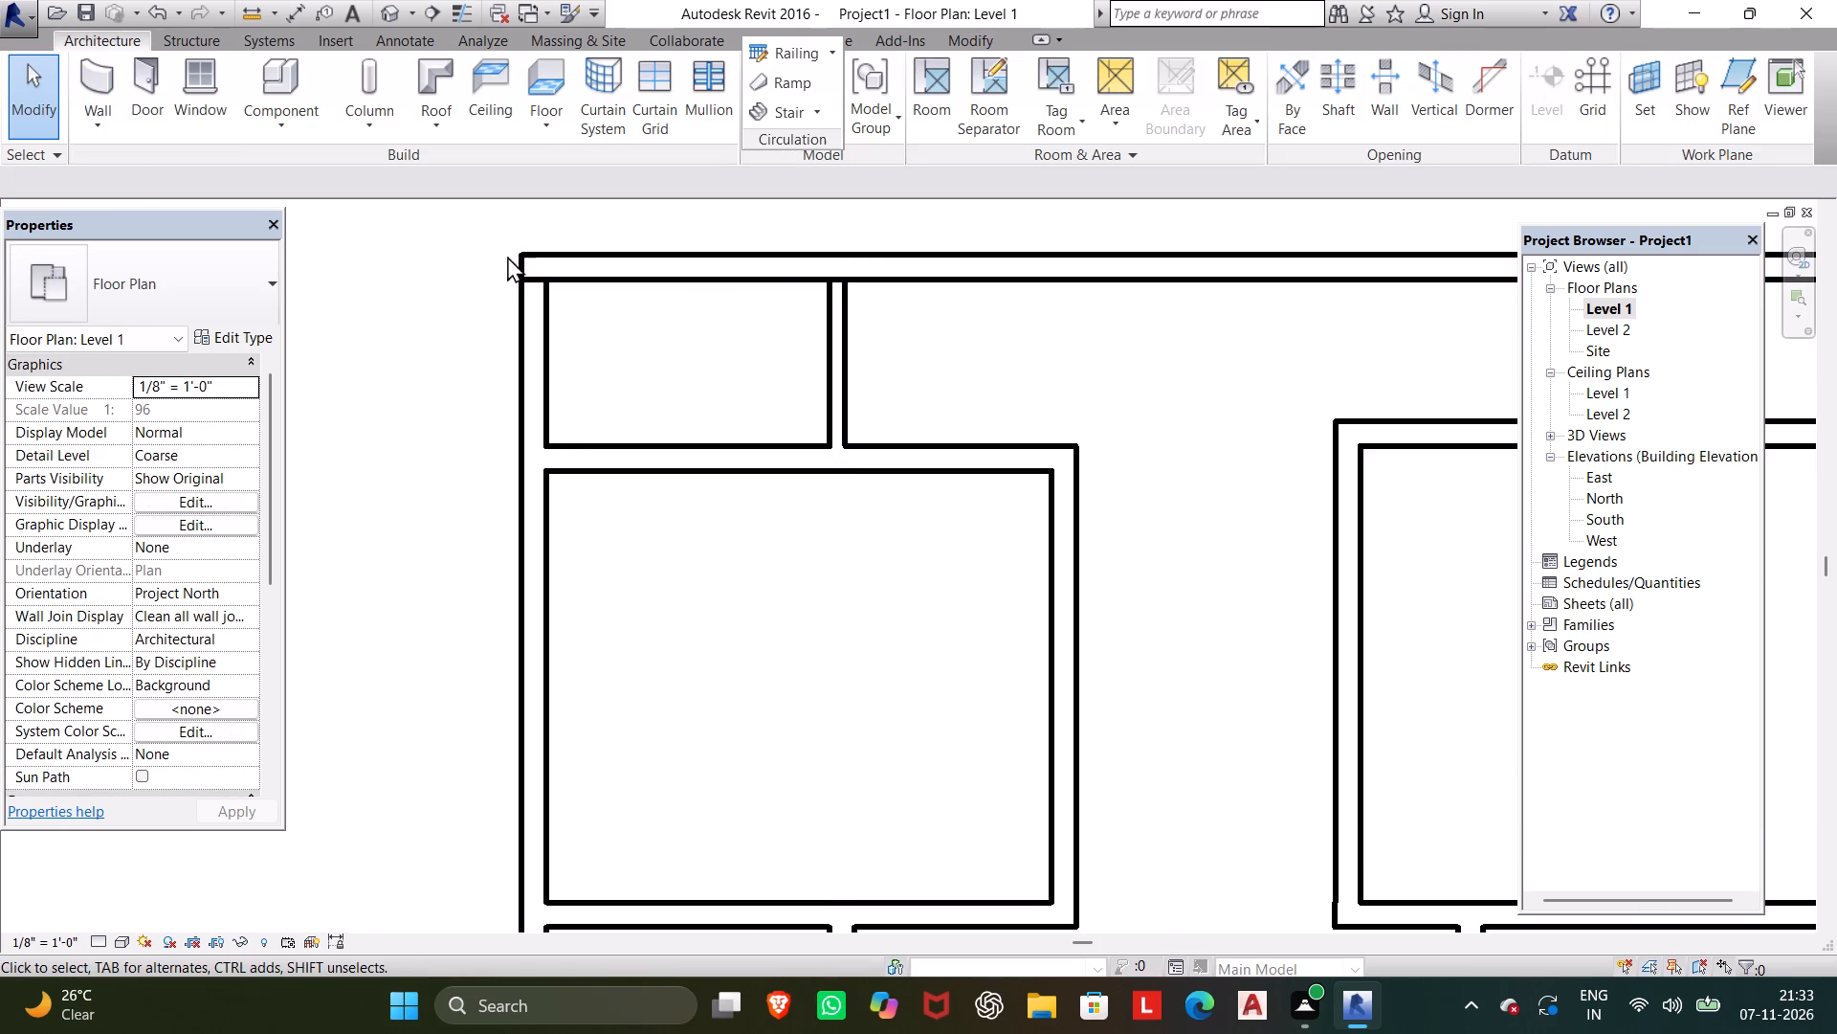
{"action": "left_click", "coordinate": [526, 256]}
{"action": "scroll", "coordinate": [645, 276], "scroll_direction": "down", "scroll_amount": 2}
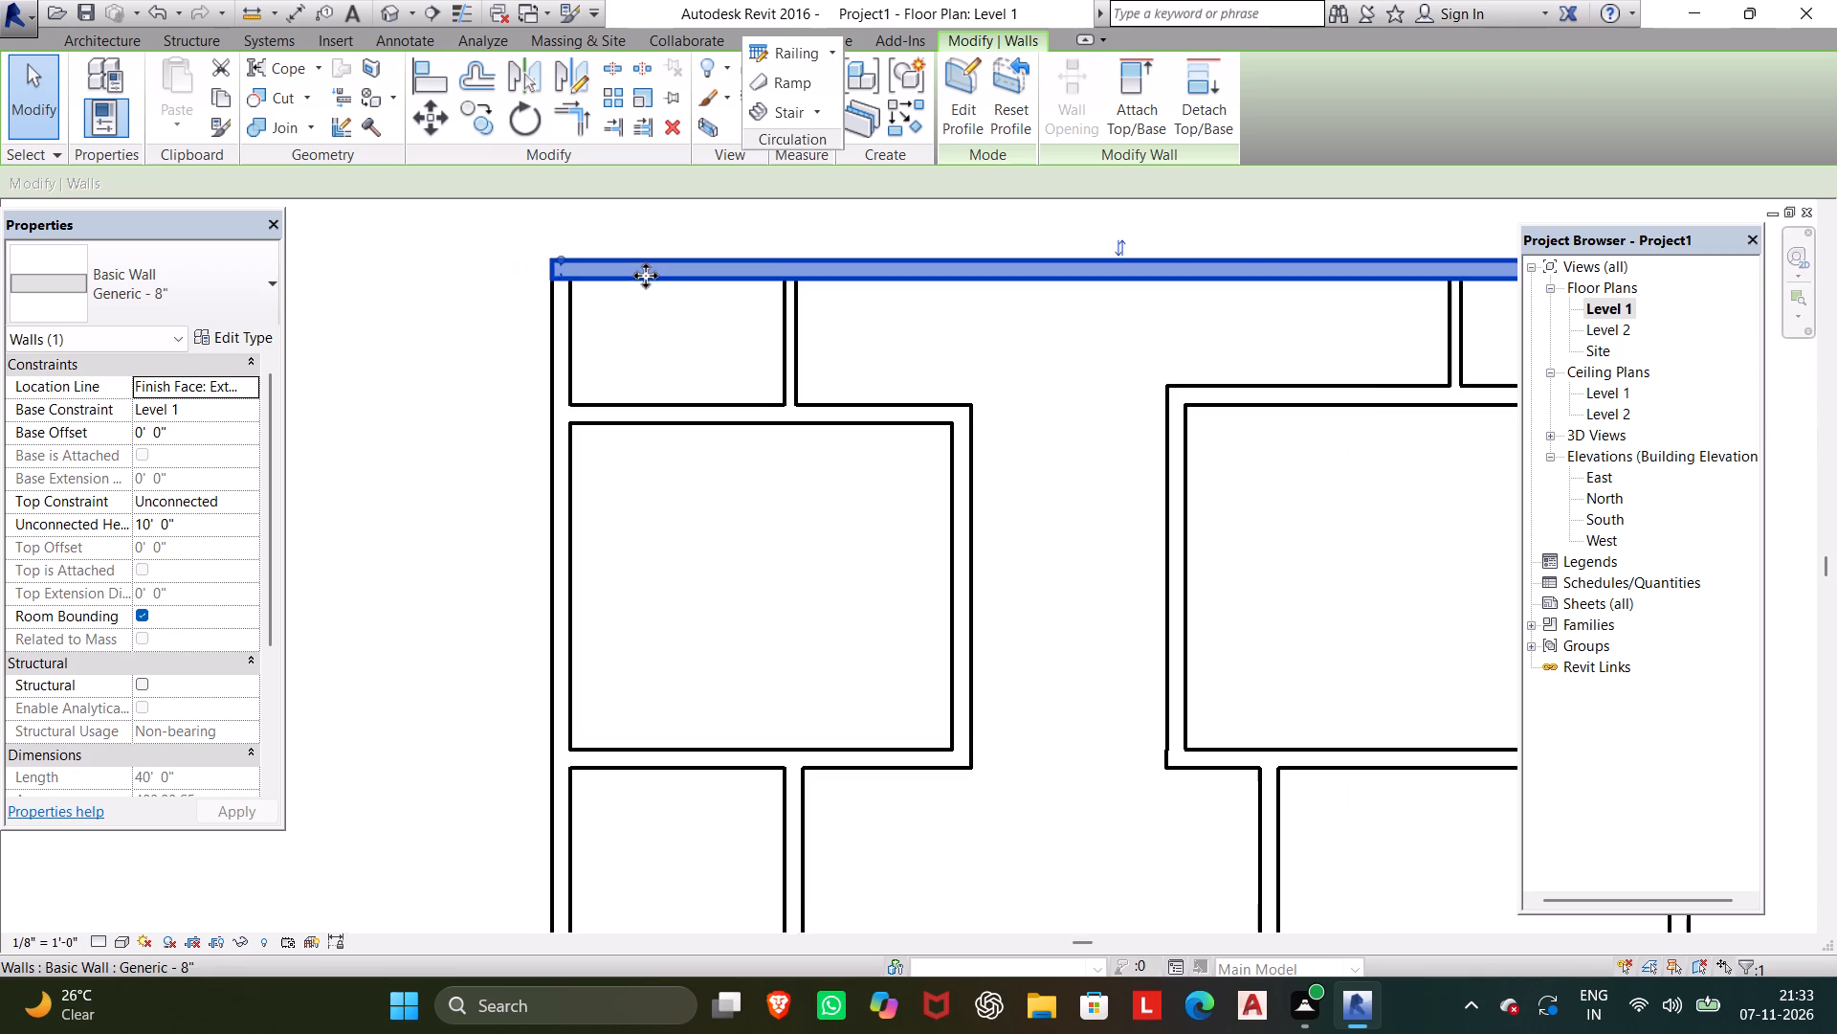
{"action": "scroll", "coordinate": [840, 381], "scroll_direction": "down", "scroll_amount": 1}
{"action": "middle_click_drag", "start_coordinate": [843, 382], "coordinate": [856, 393]}
{"action": "middle_click_drag", "start_coordinate": [786, 388], "coordinate": [568, 393]}
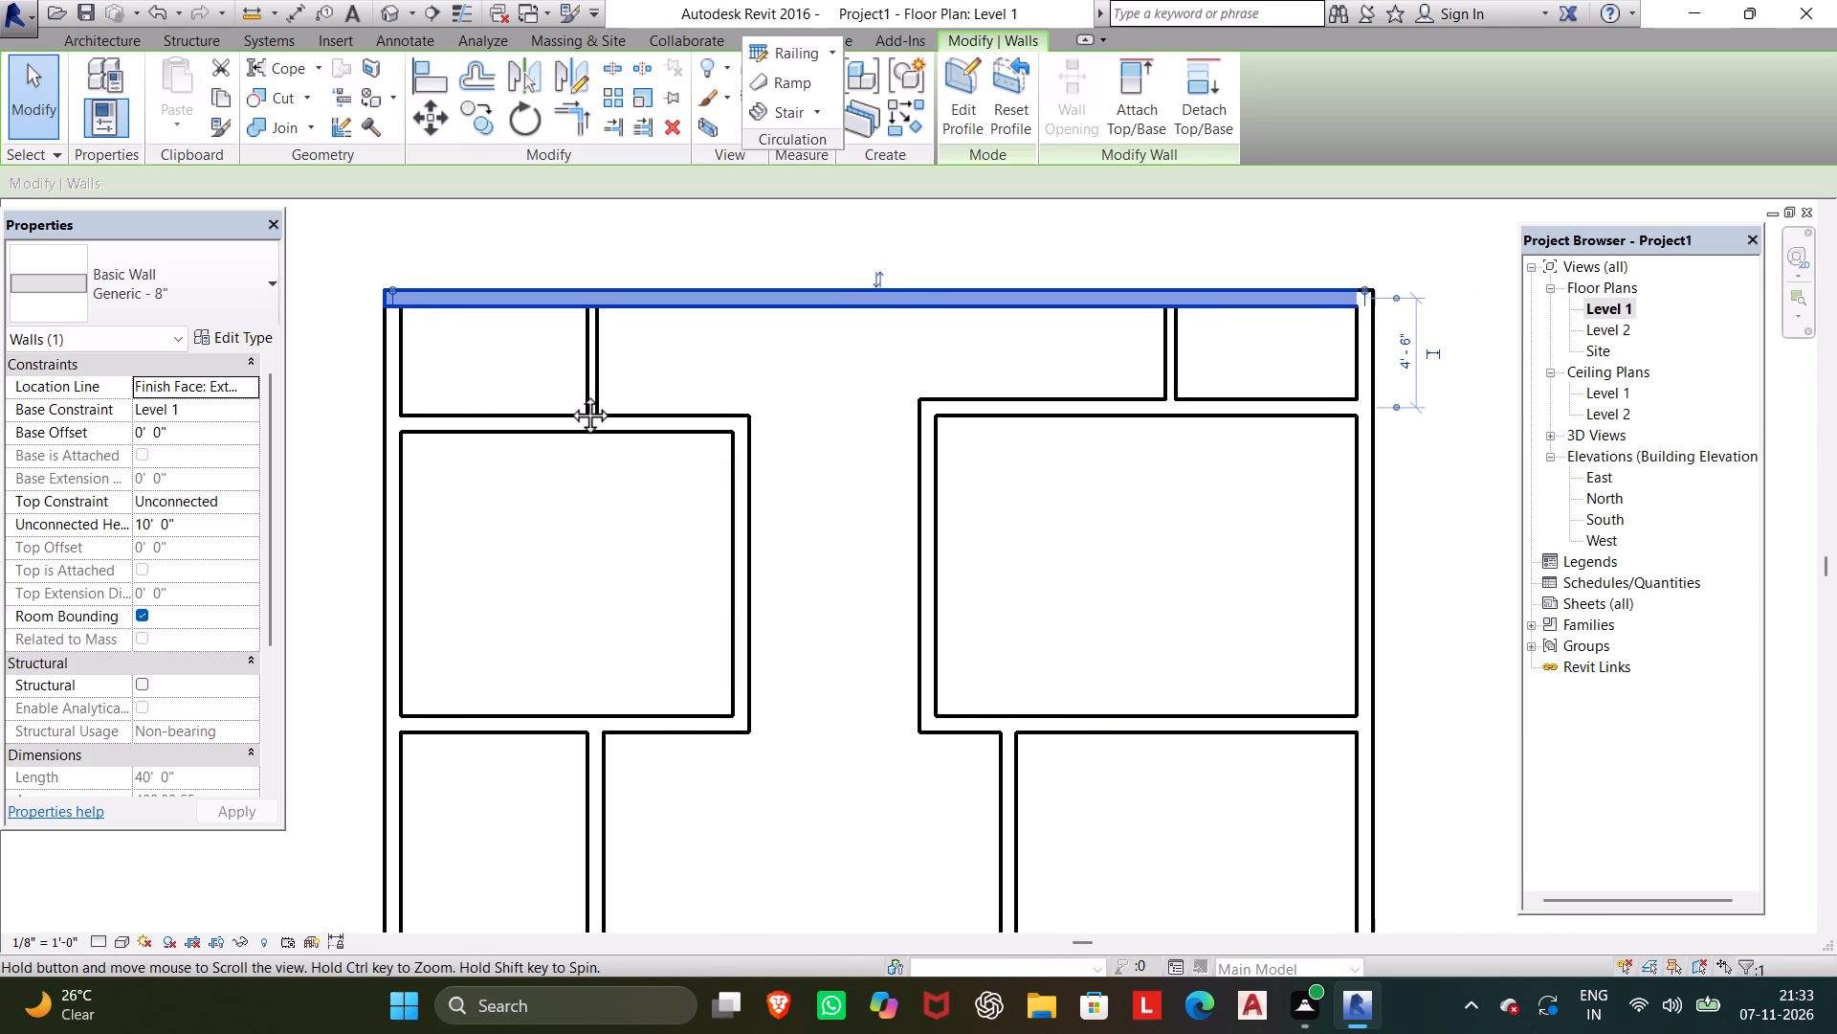
{"action": "middle_click_drag", "start_coordinate": [568, 393], "coordinate": [606, 438]}
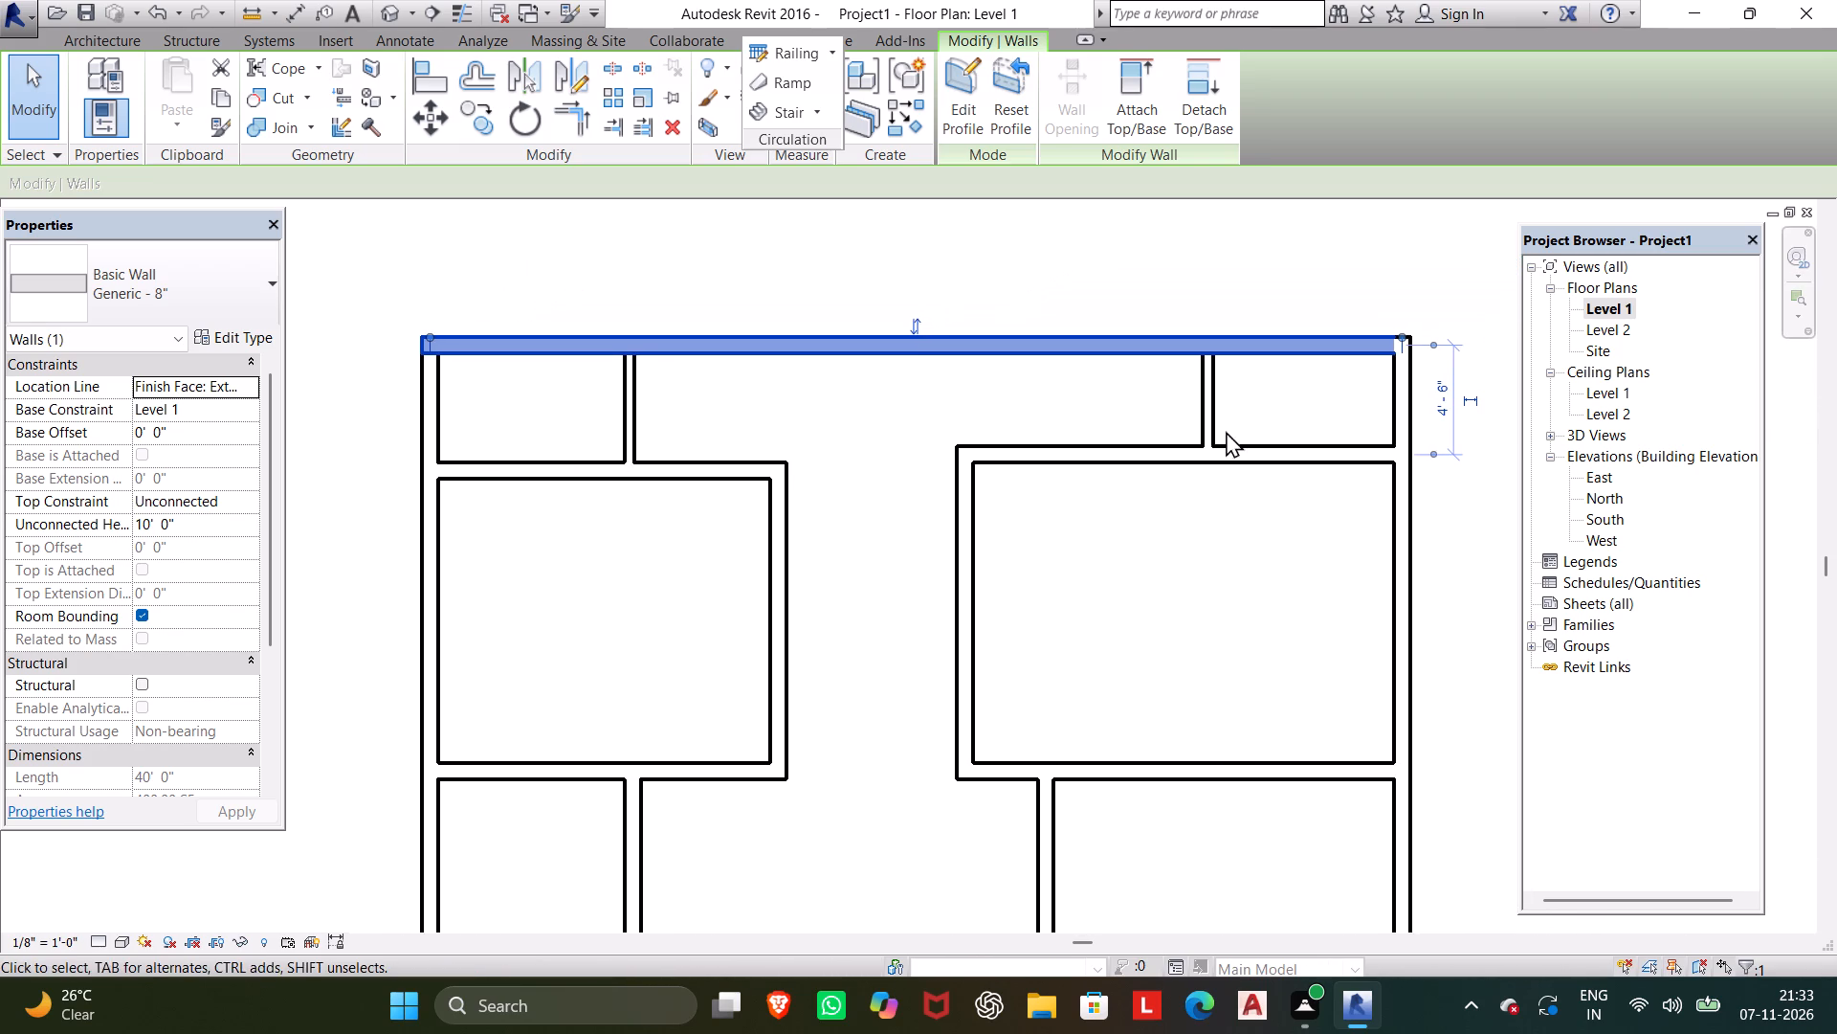
{"action": "left_click", "coordinate": [1412, 514]}
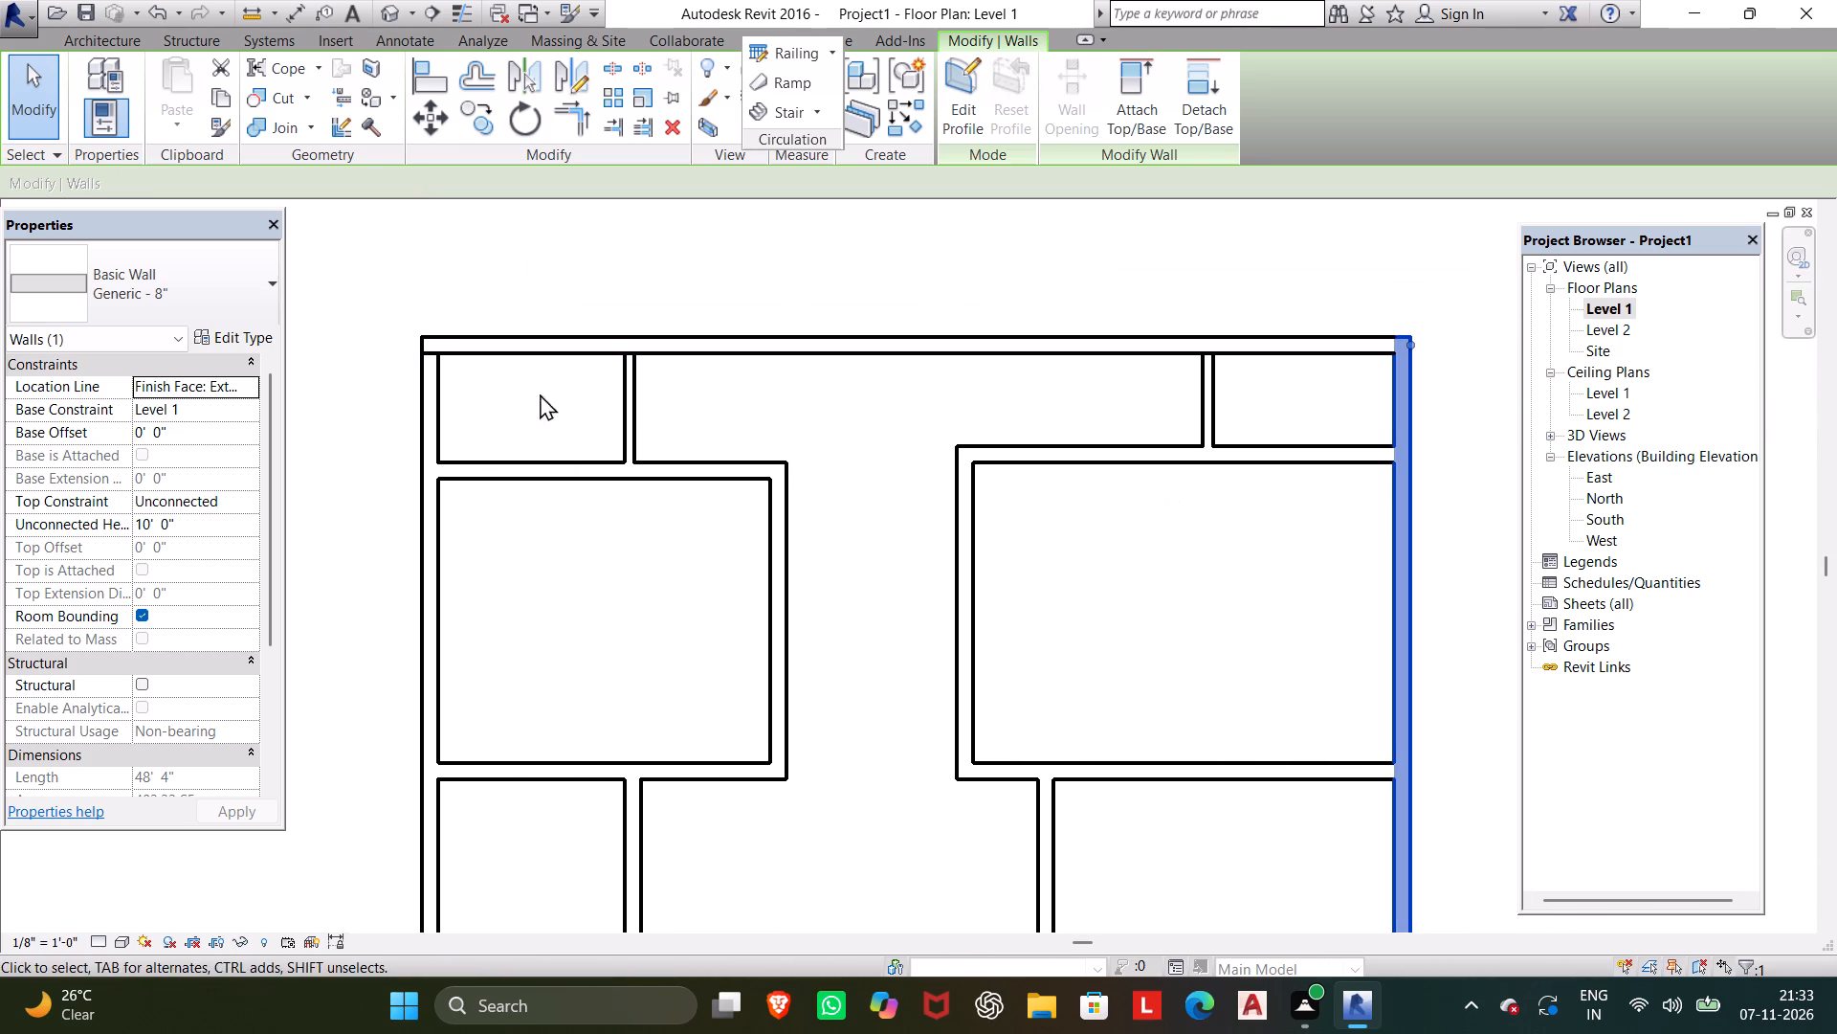
Pull the north exterior wall's west end off the northwest corner, rejoin it to the west exterior wall, and deselect the walls.
{"action": "scroll", "coordinate": [428, 371], "scroll_direction": "up", "scroll_amount": 6}
{"action": "left_click", "coordinate": [498, 322]}
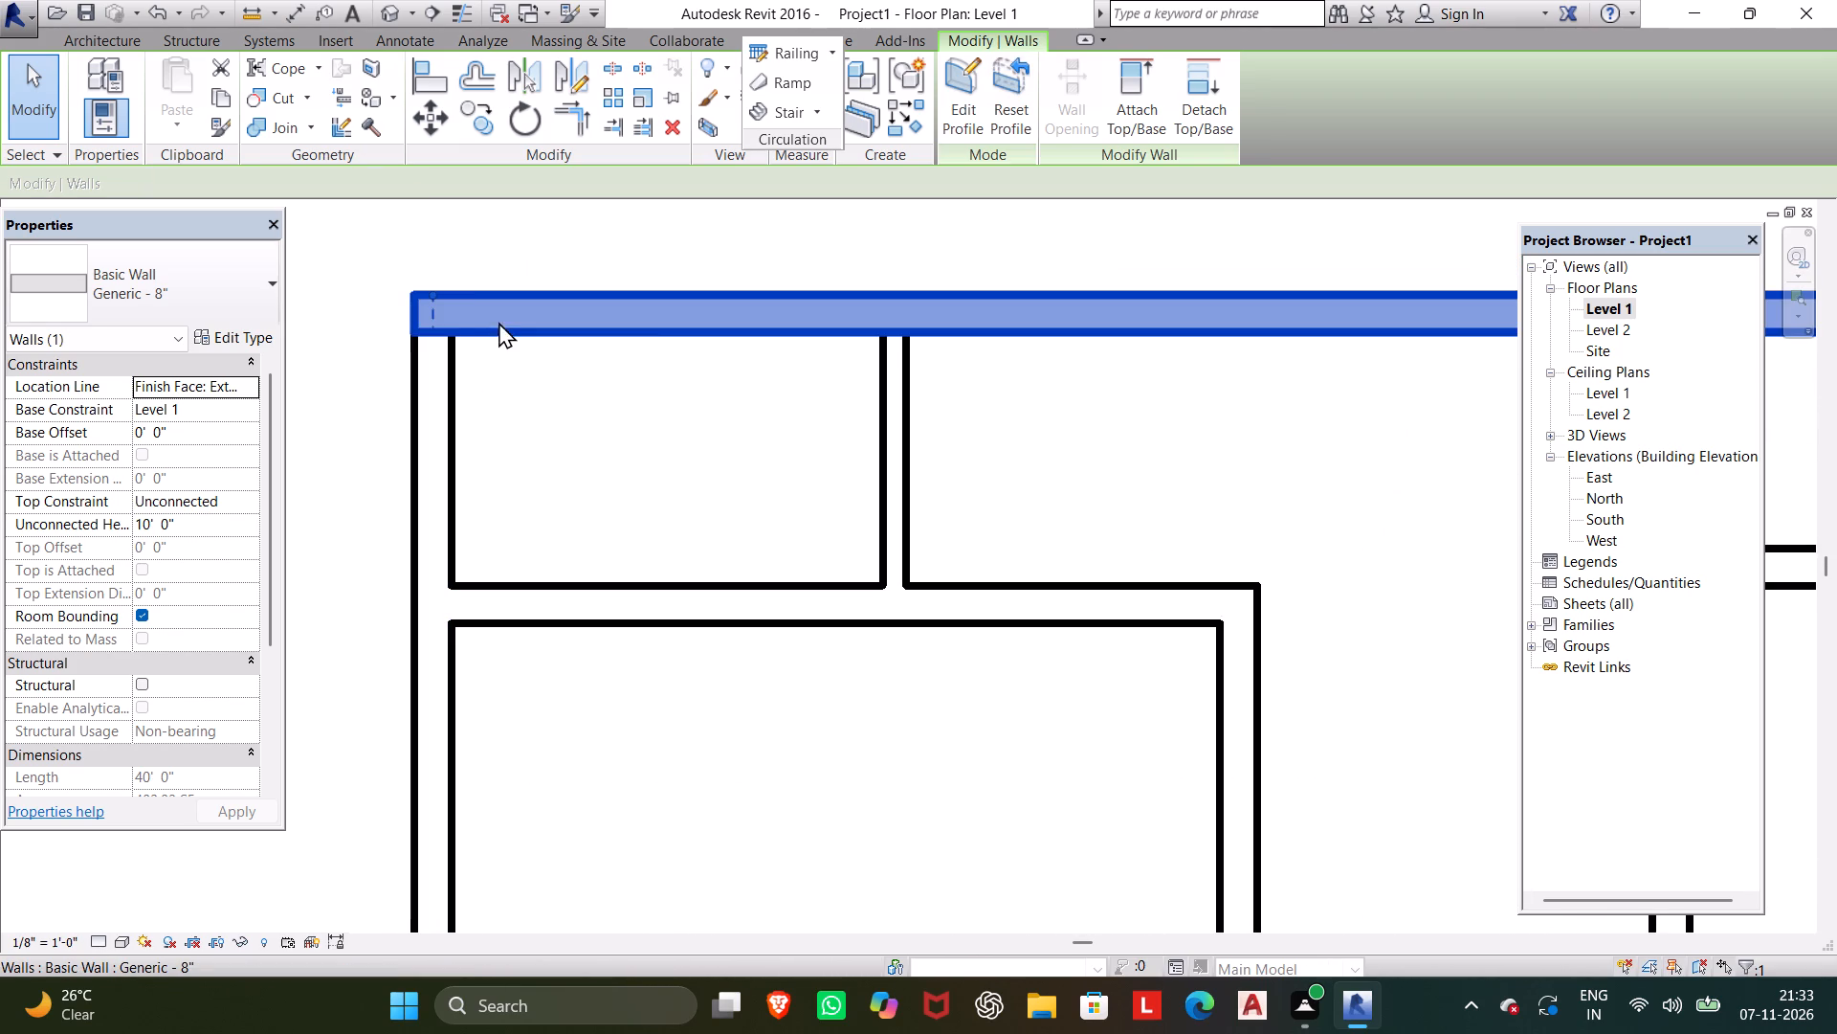
{"action": "scroll", "coordinate": [476, 324], "scroll_direction": "down", "scroll_amount": 3}
{"action": "scroll", "coordinate": [422, 325], "scroll_direction": "up", "scroll_amount": 2}
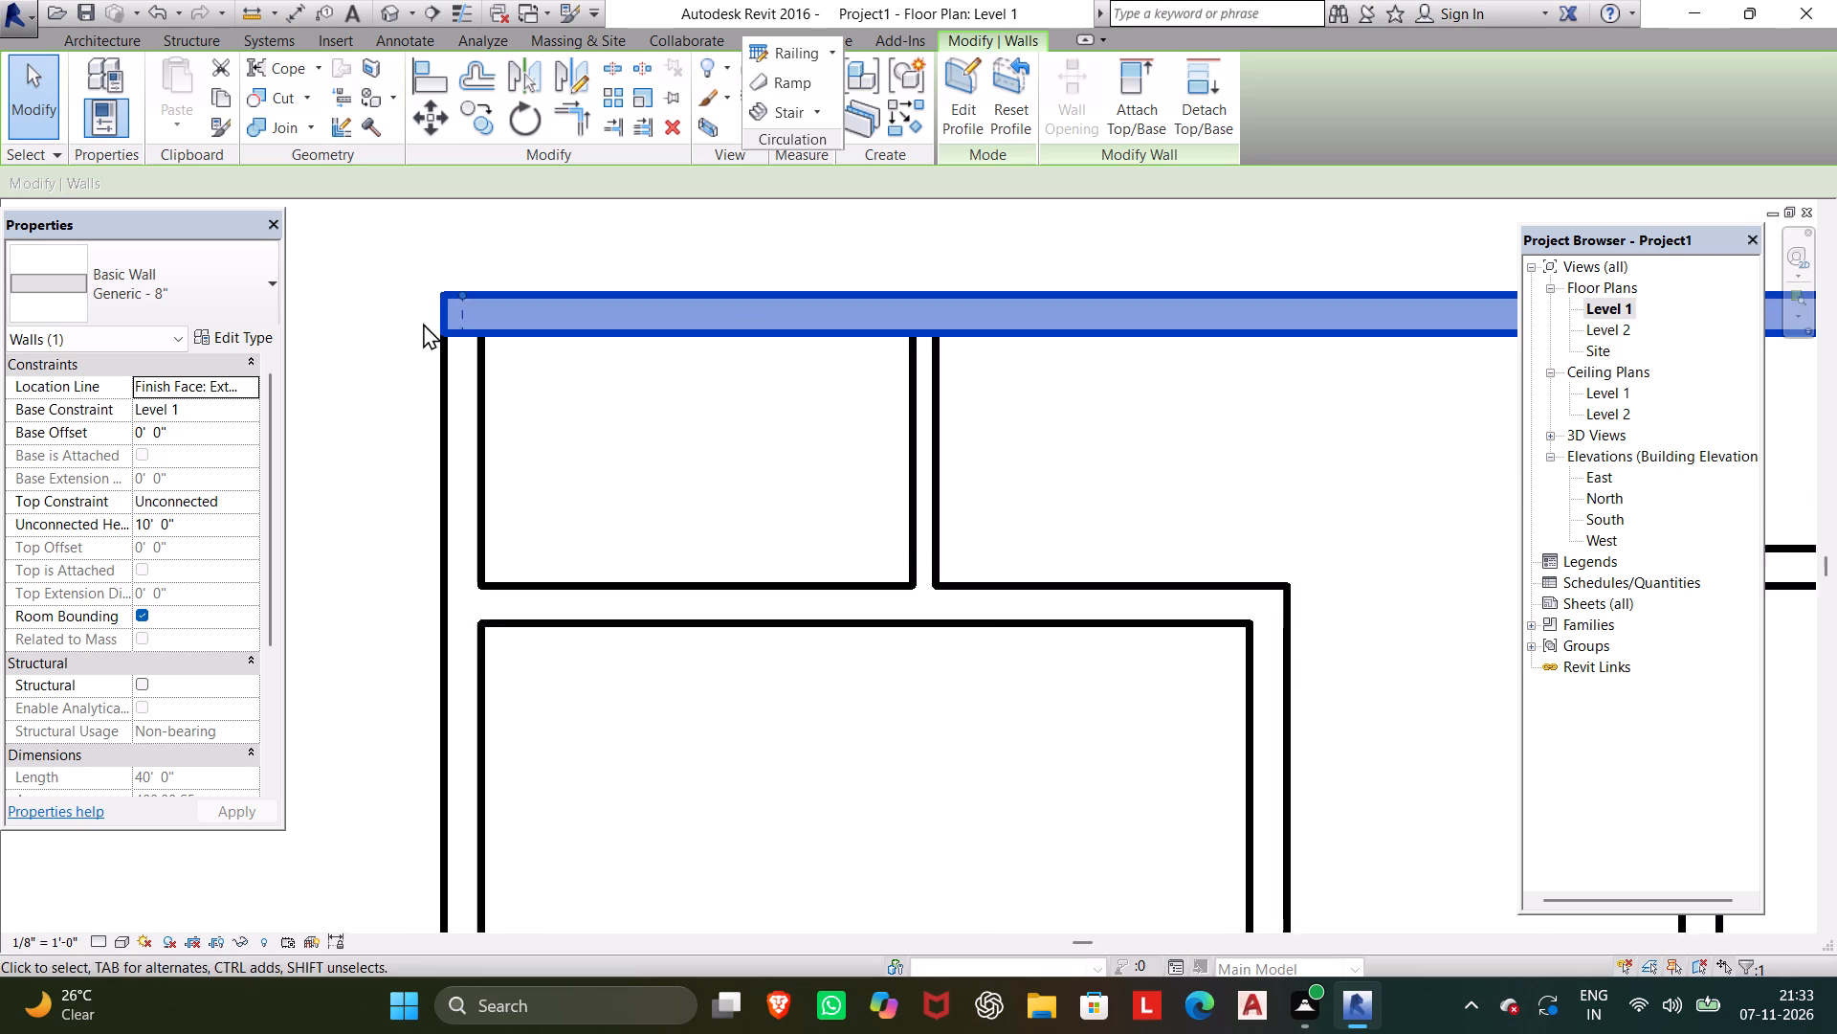
{"action": "scroll", "coordinate": [423, 323], "scroll_direction": "up", "scroll_amount": 3}
{"action": "left_click_drag", "start_coordinate": [473, 283], "coordinate": [489, 283]}
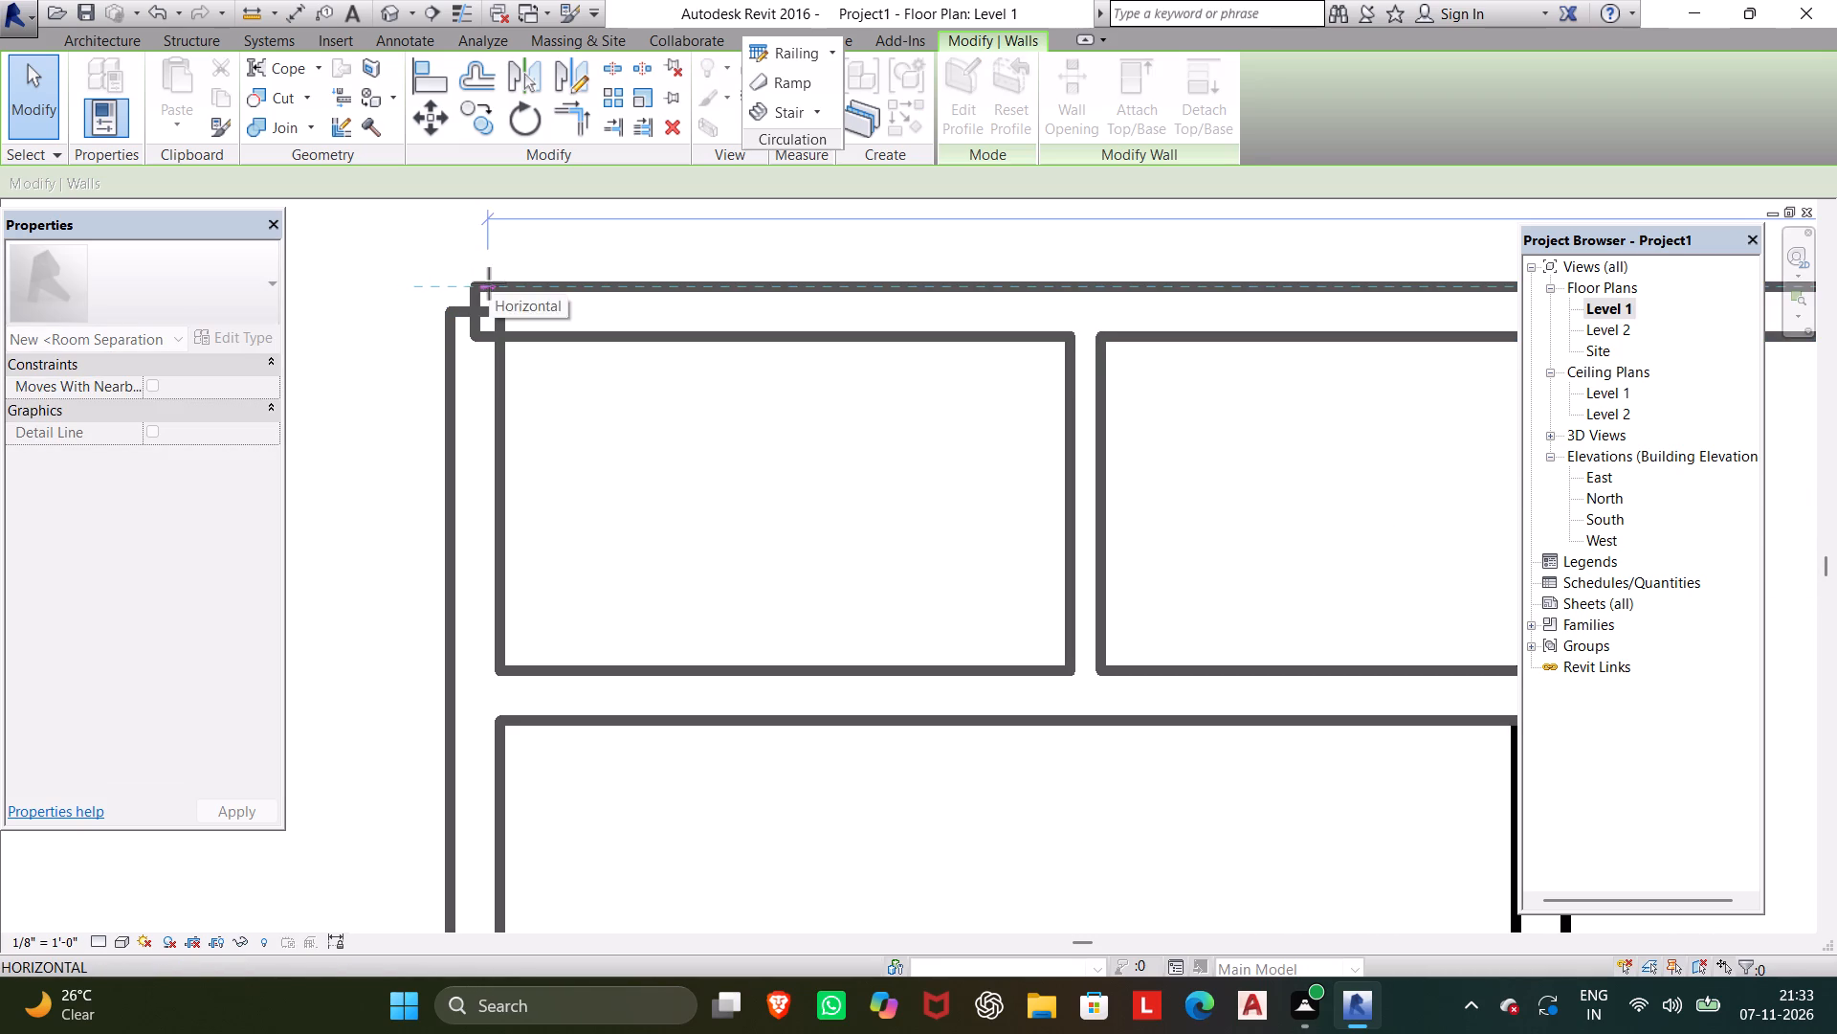
{"action": "left_click_drag", "start_coordinate": [489, 283], "coordinate": [516, 286]}
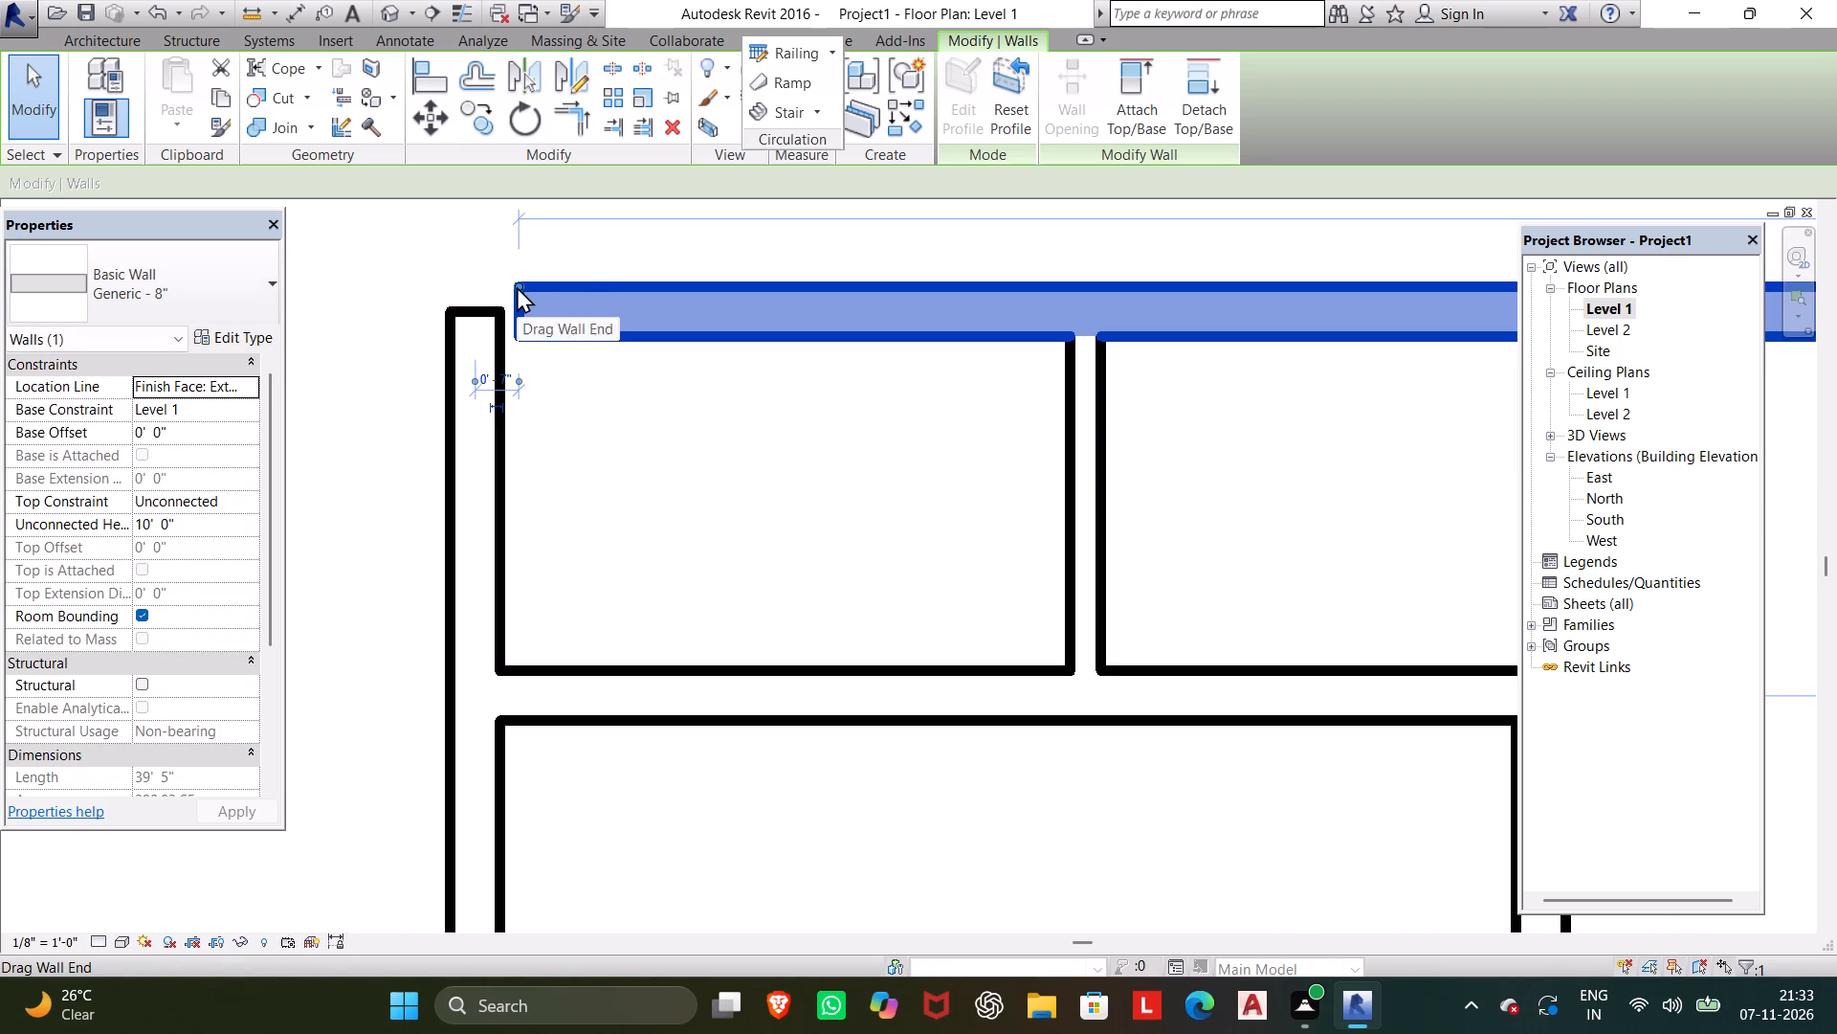
{"action": "left_click_drag", "start_coordinate": [517, 286], "coordinate": [450, 295]}
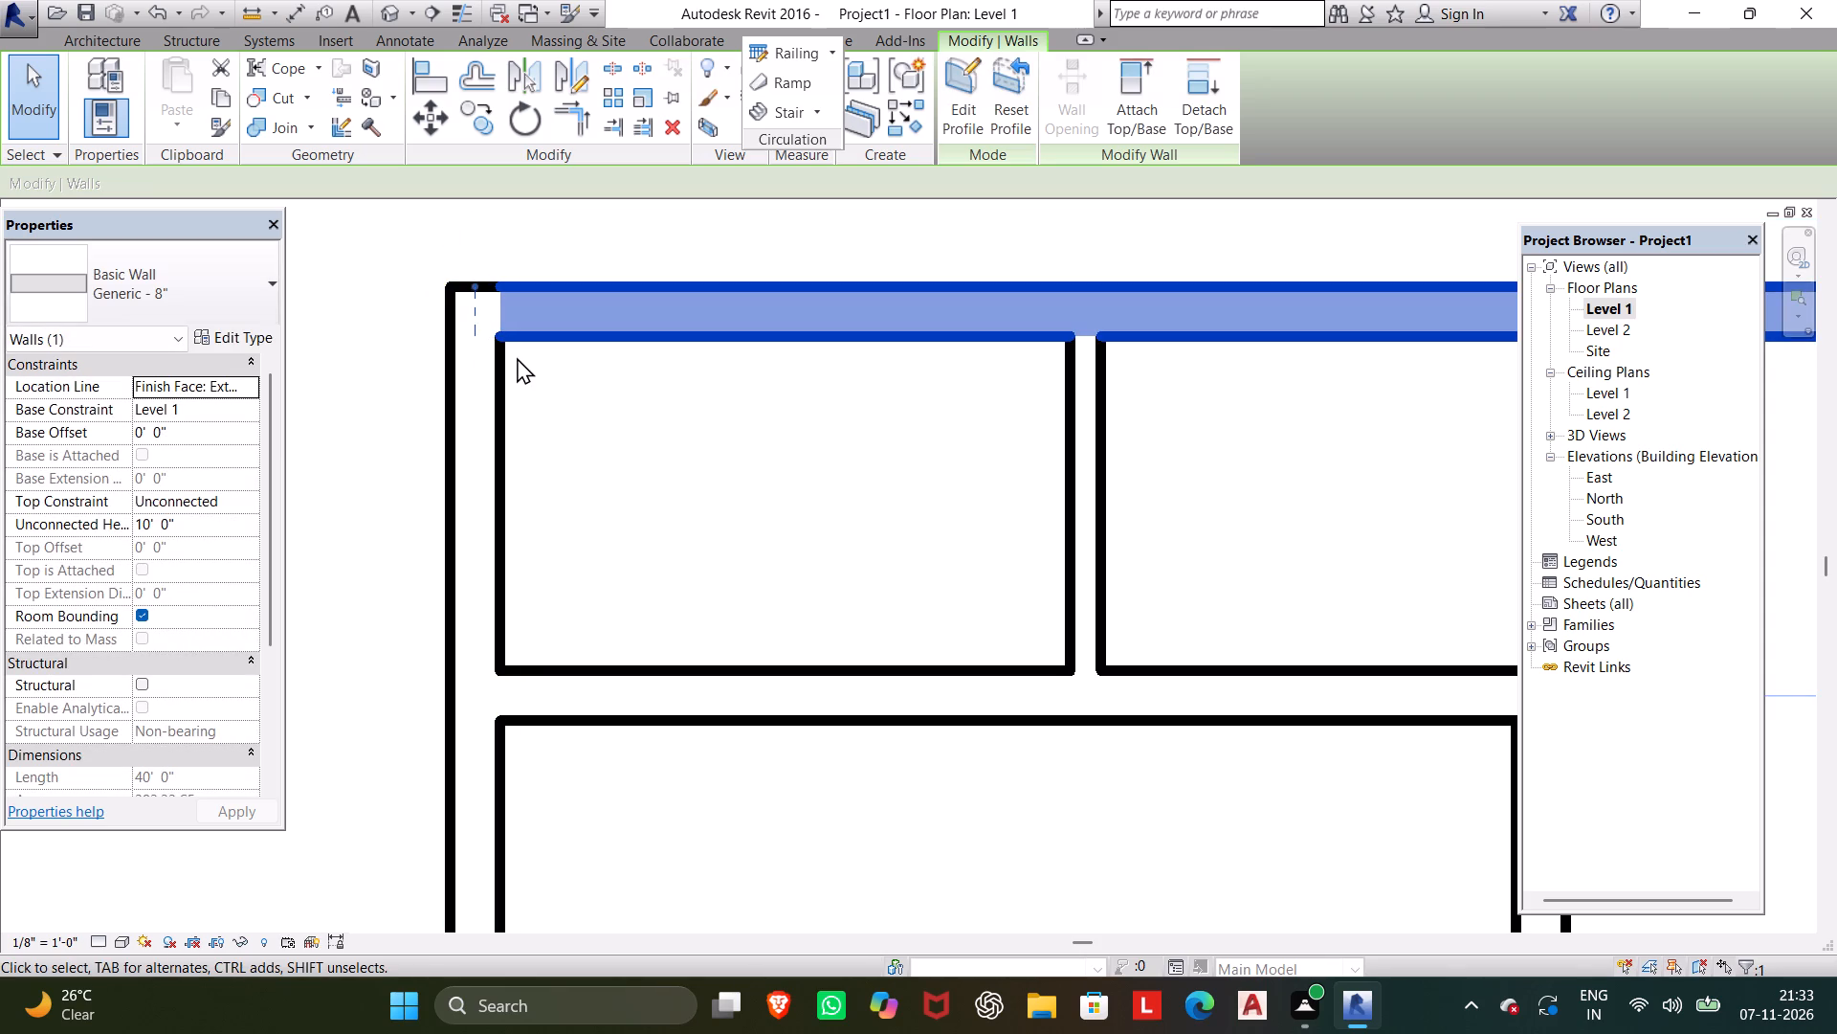
{"action": "key", "text": "Escape"}
{"action": "left_click", "coordinate": [459, 428]}
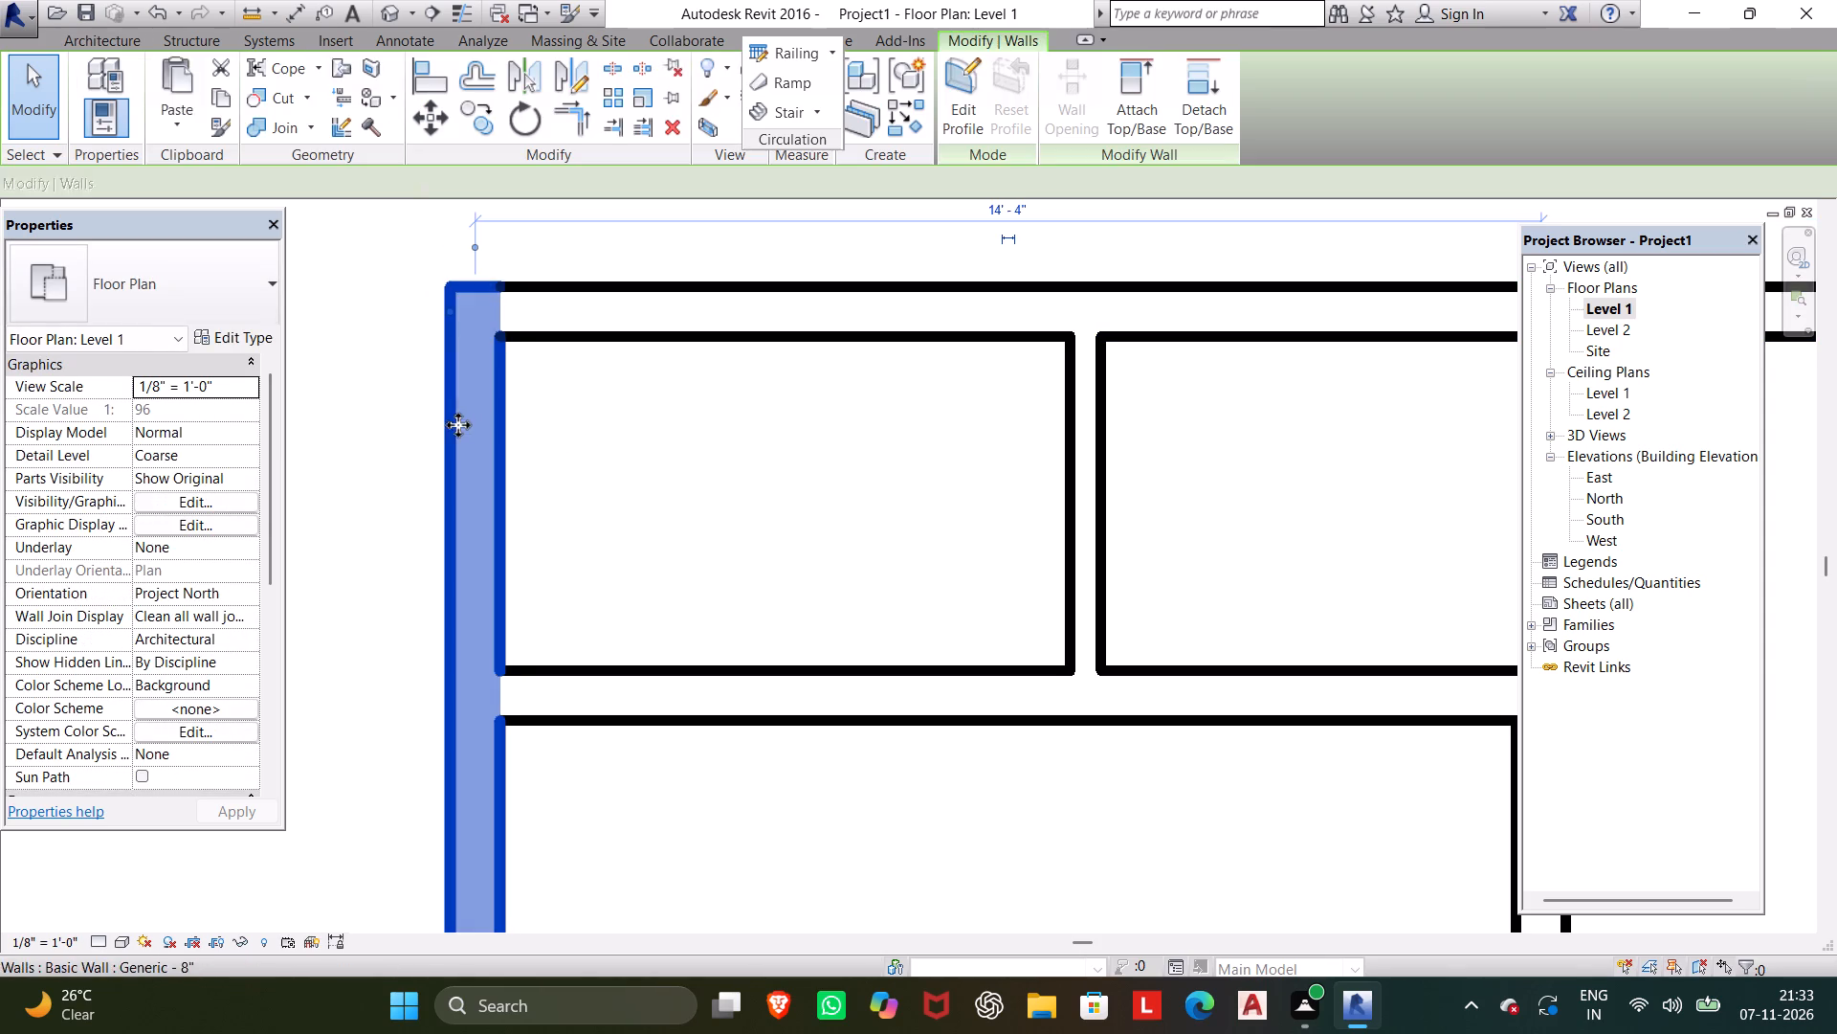
{"action": "left_click", "coordinate": [558, 314]}
{"action": "key", "text": "Escape"}
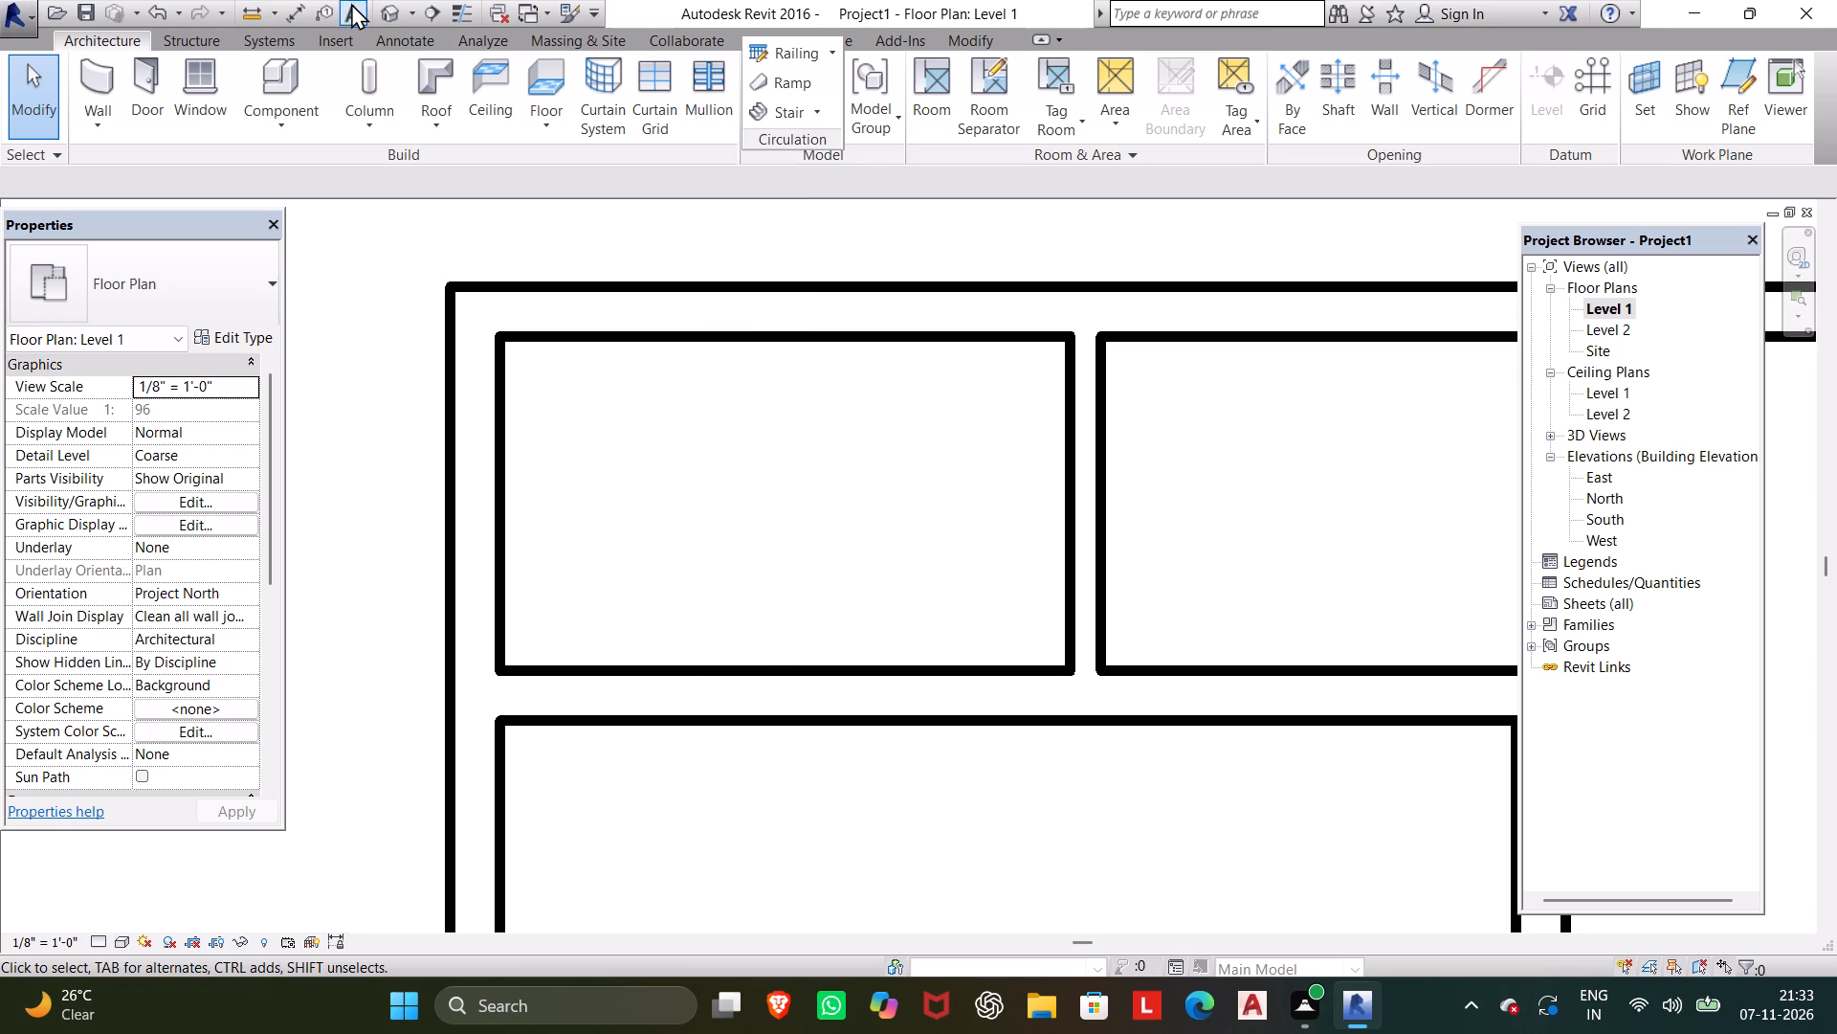
Open the default 3D view and save the project as "nov 7" in the US Imperial folder.
{"action": "left_click", "coordinate": [387, 2]}
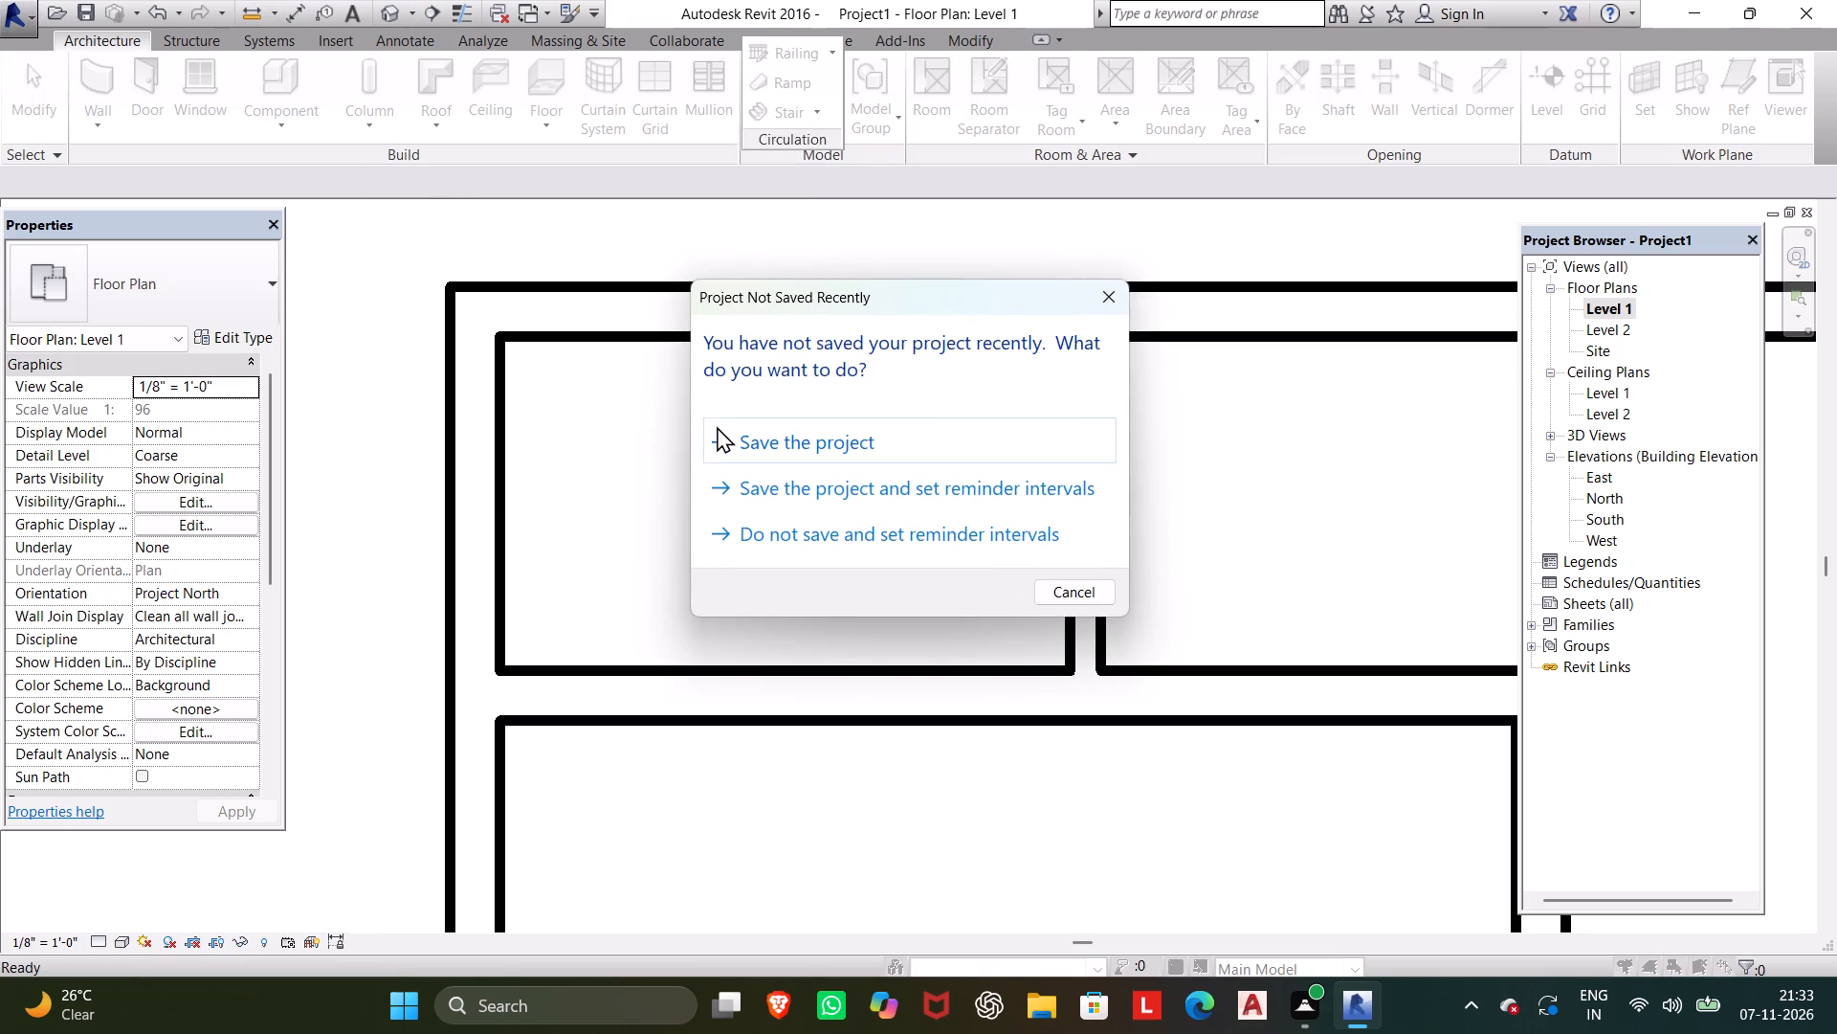
{"action": "left_click", "coordinate": [722, 438]}
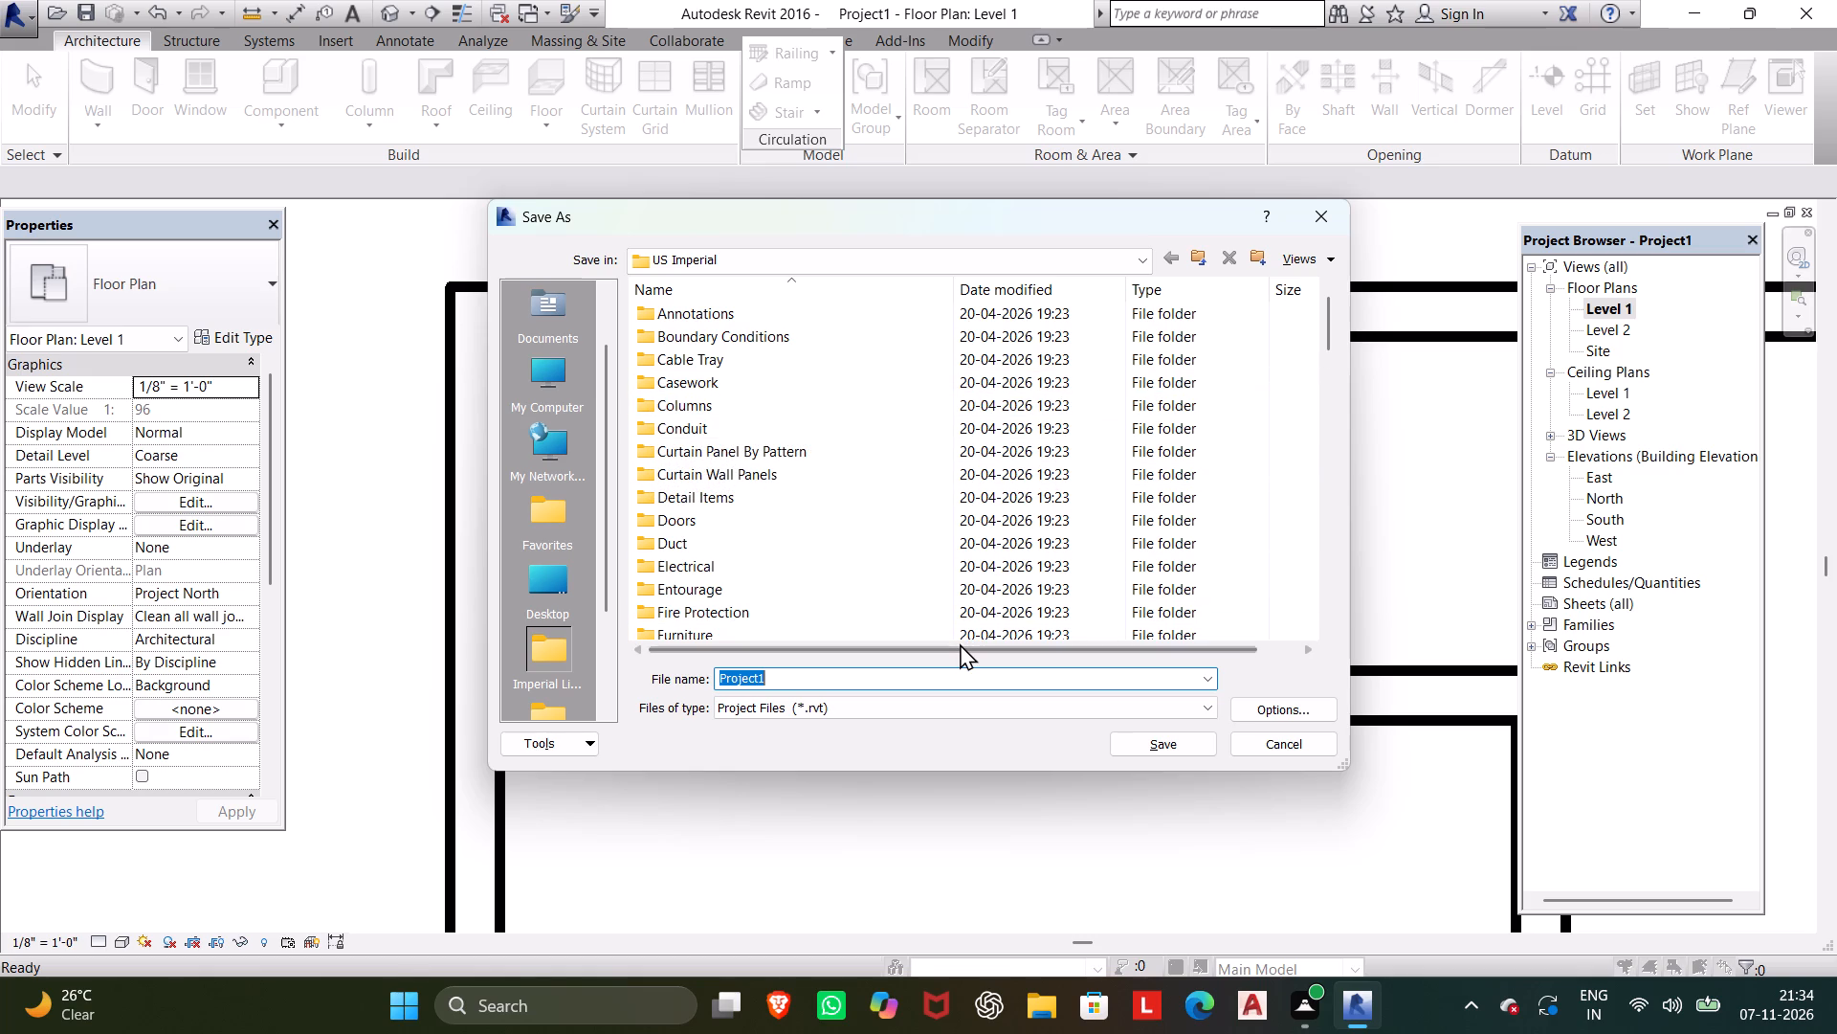
{"action": "key", "text": "space"}
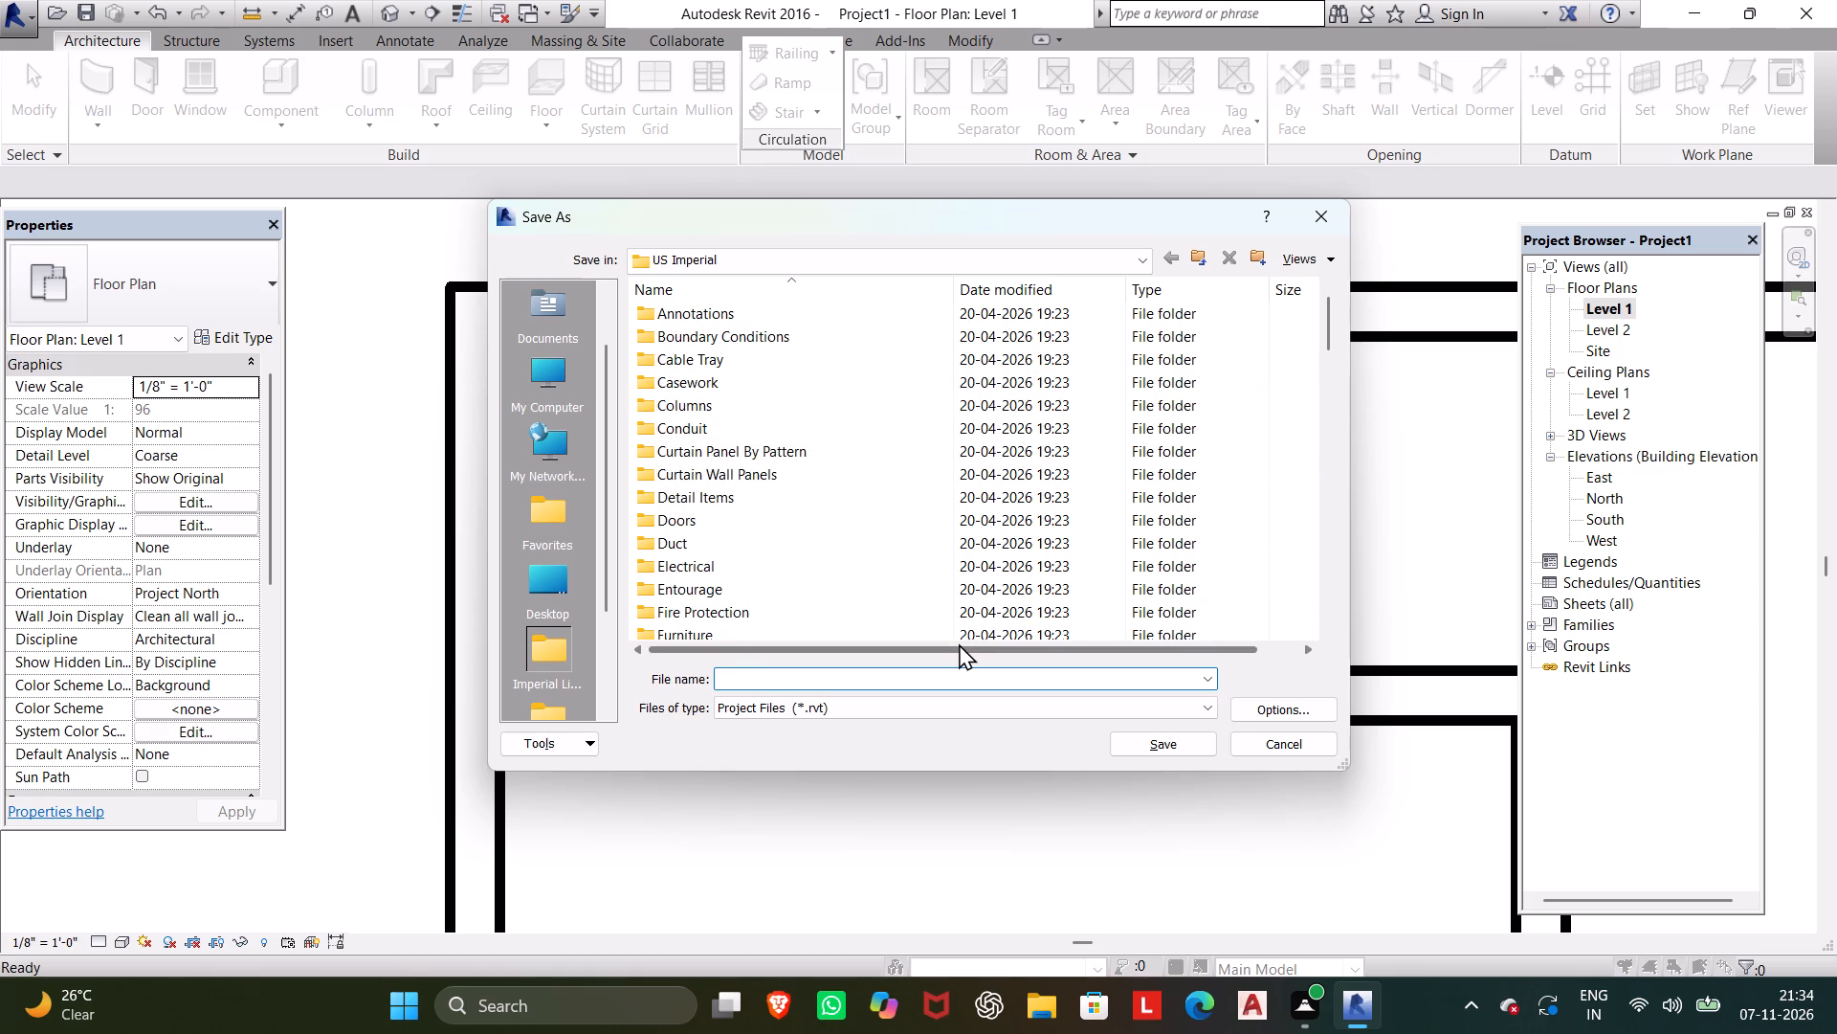
{"action": "type", "text": "no"}
{"action": "key", "text": "v"}
{"action": "key", "text": "space"}
{"action": "type", "text": "74"}
{"action": "key", "text": "BackSpace"}
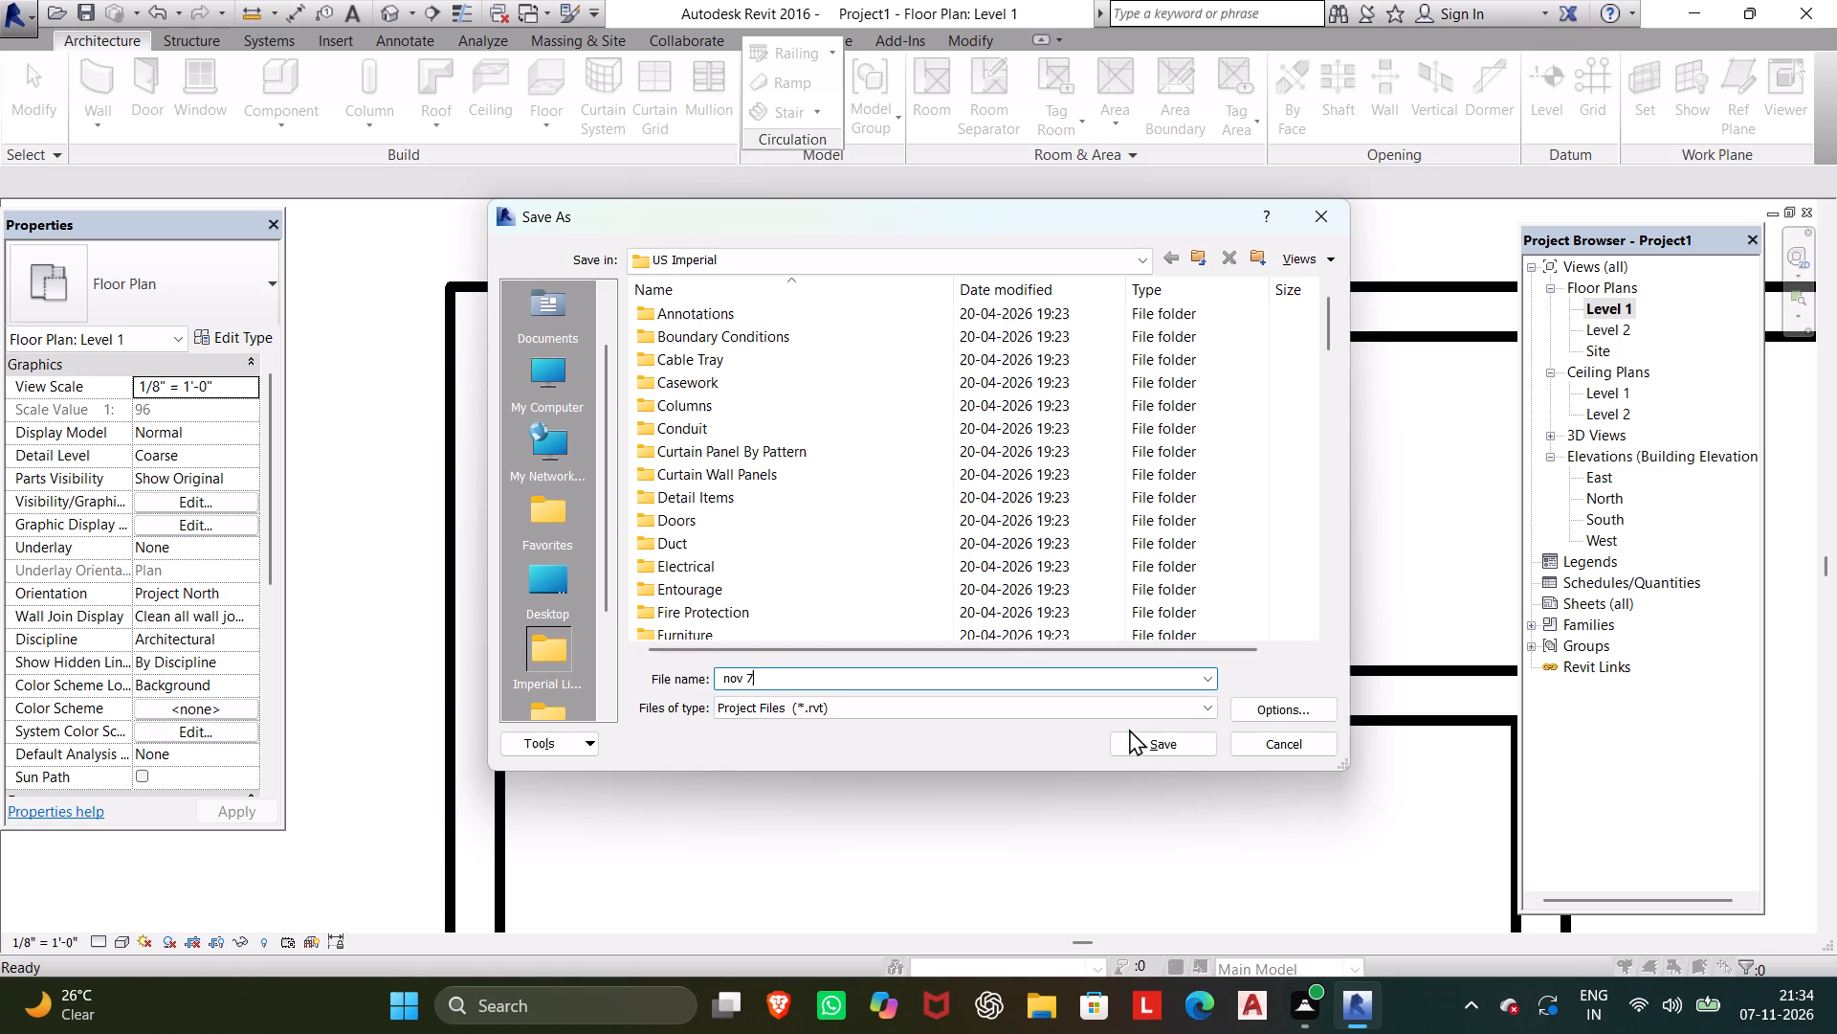
{"action": "left_click", "coordinate": [1140, 741]}
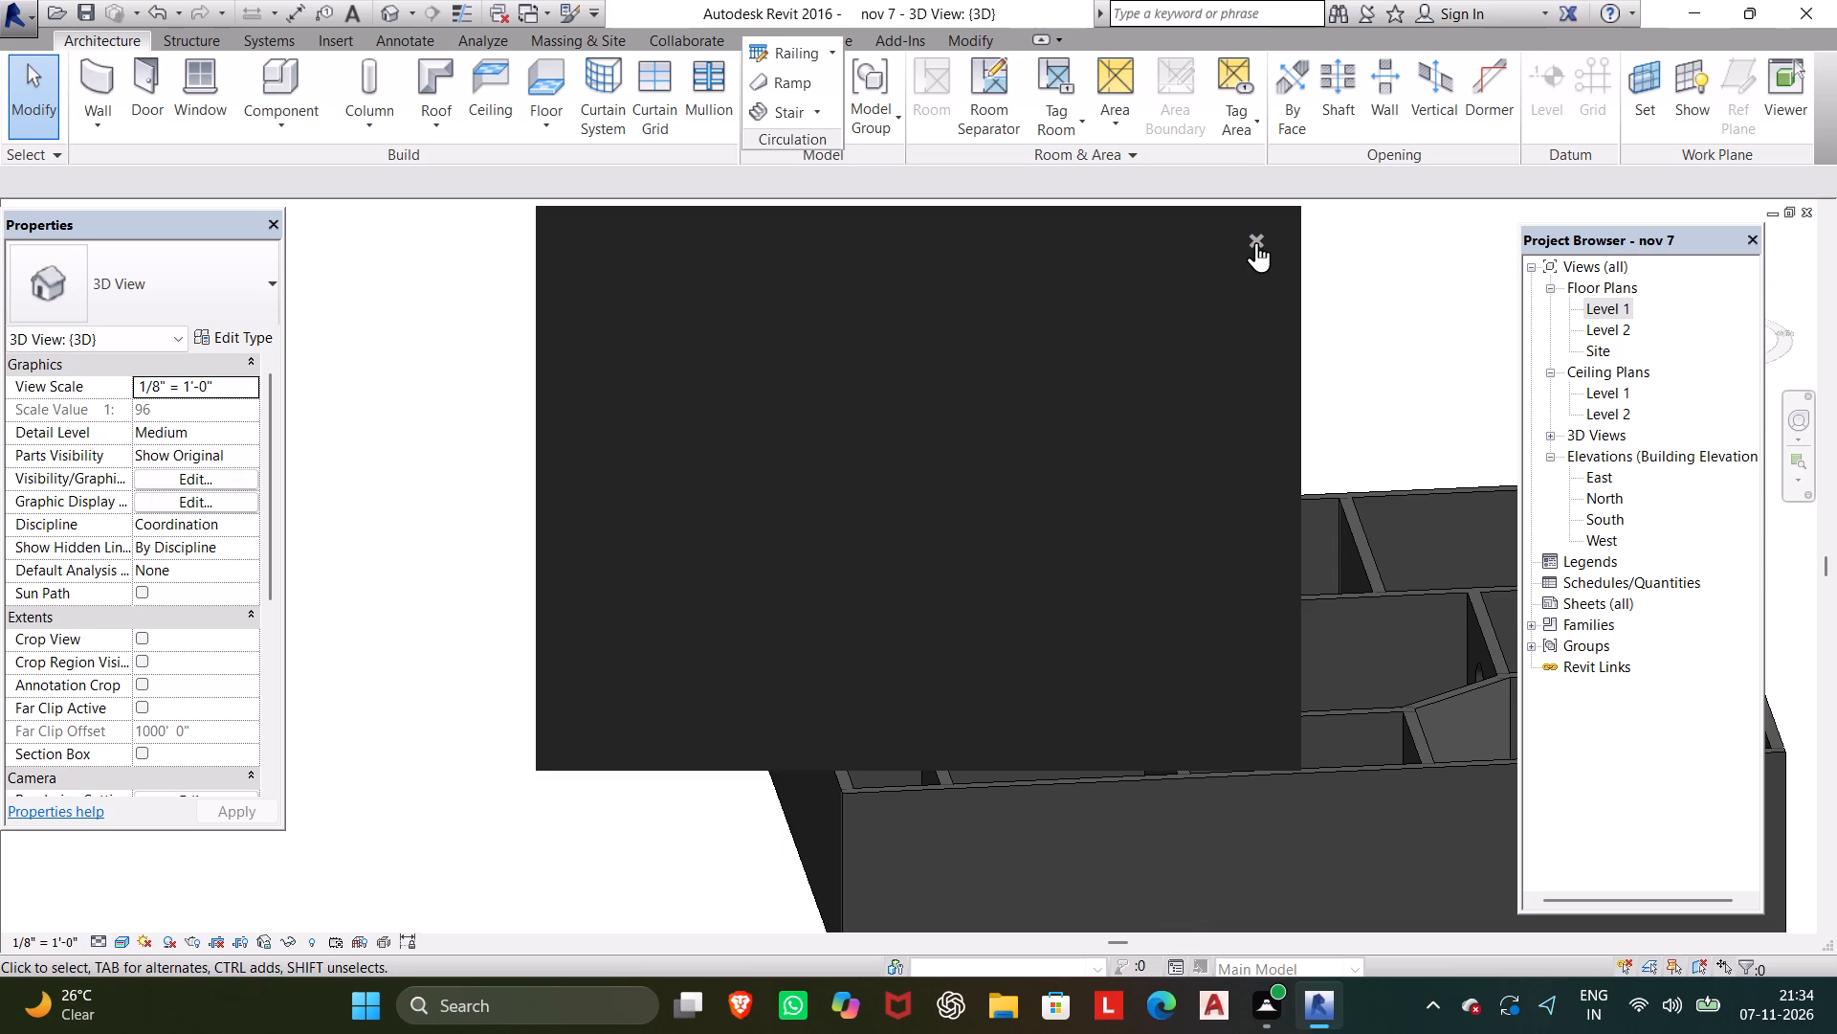
{"action": "left_click", "coordinate": [1256, 241]}
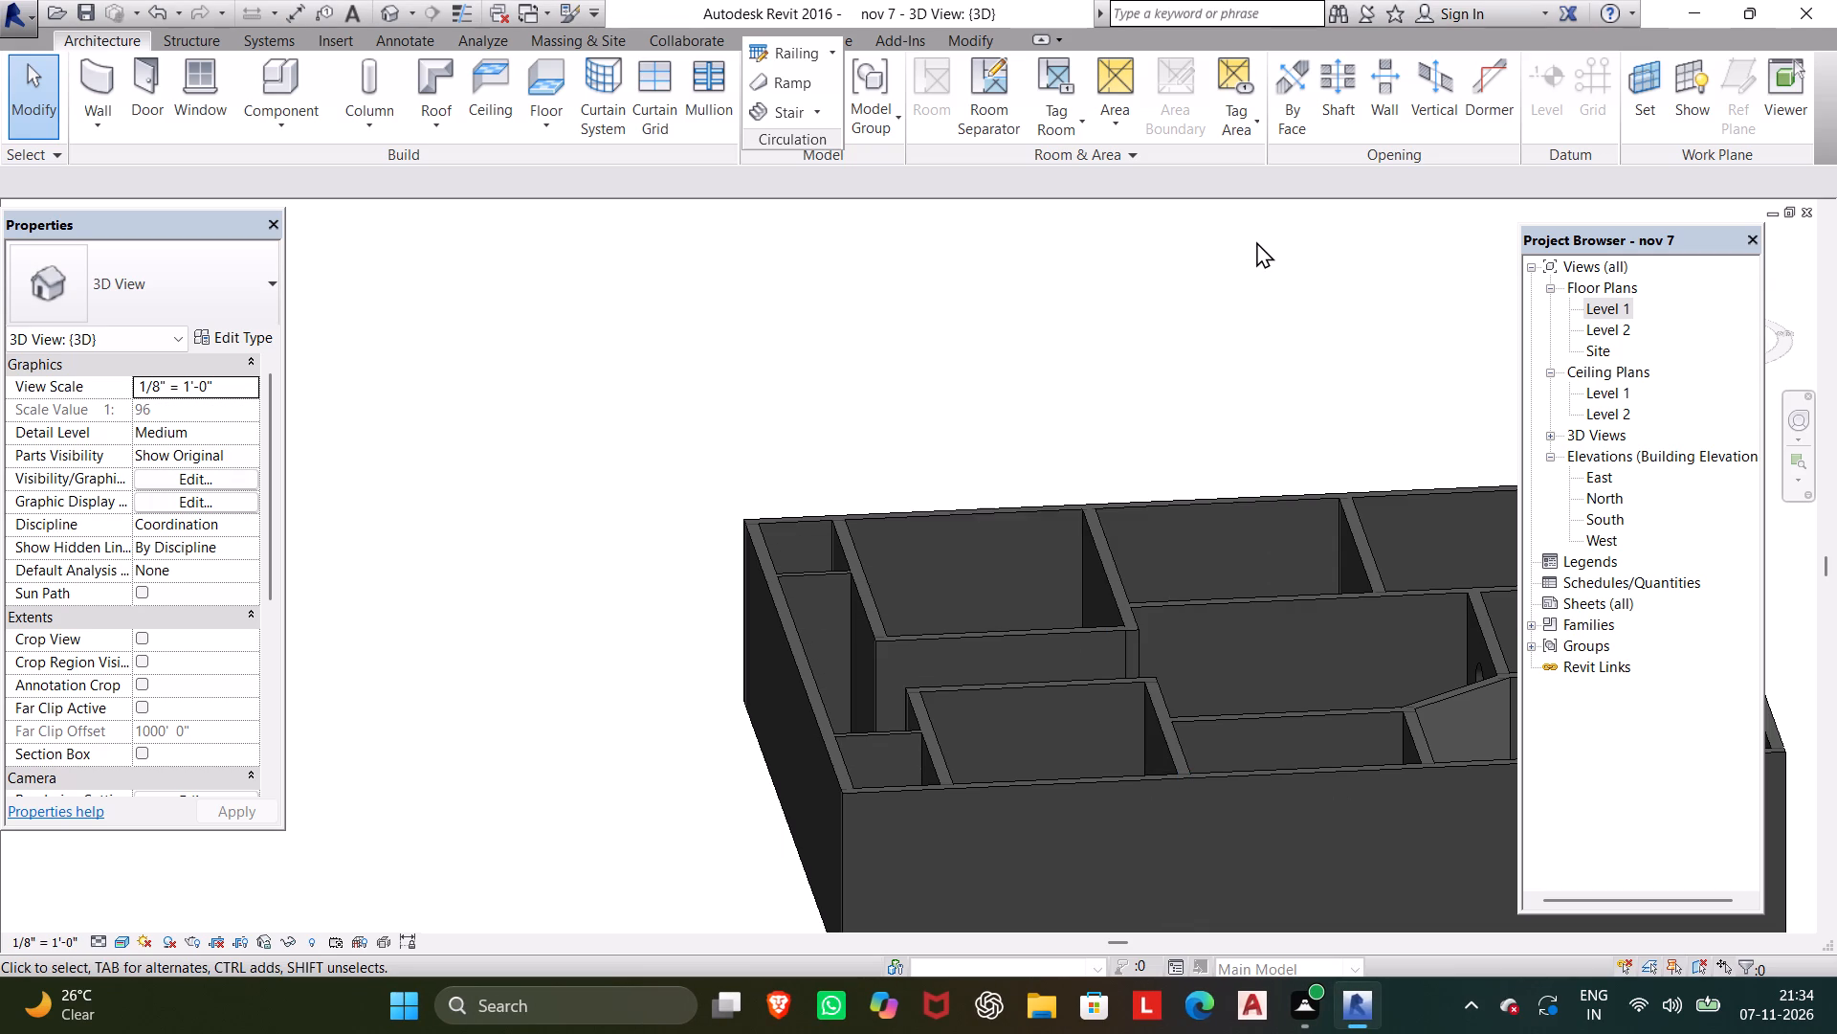
Examine the walled building model from all sides in 3D, including the room partitions, exterior corners and arched hall opening.
{"action": "scroll", "coordinate": [1040, 327], "scroll_direction": "down", "scroll_amount": 3, "text": "ctrl"}
{"action": "scroll", "coordinate": [799, 347], "scroll_direction": "down", "scroll_amount": 2}
{"action": "middle_click_drag", "start_coordinate": [796, 347], "coordinate": [627, 342]}
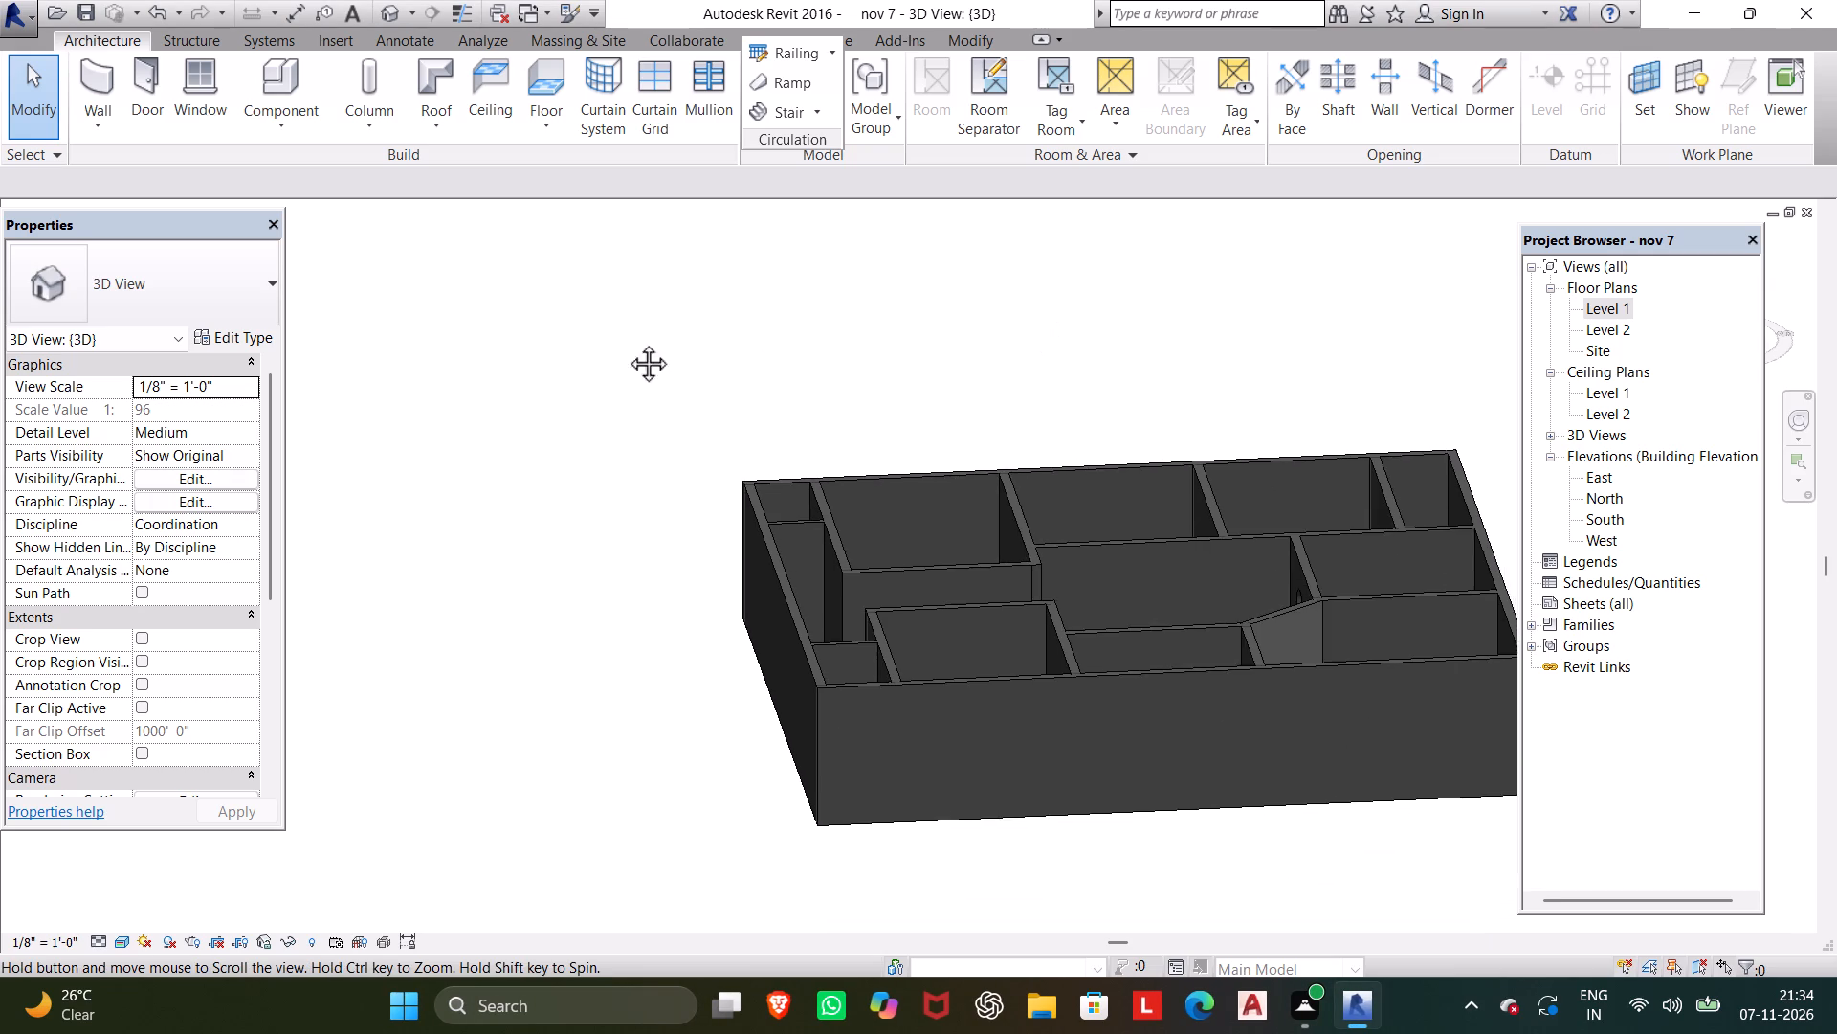
{"action": "middle_click_drag", "start_coordinate": [627, 342], "coordinate": [558, 326]}
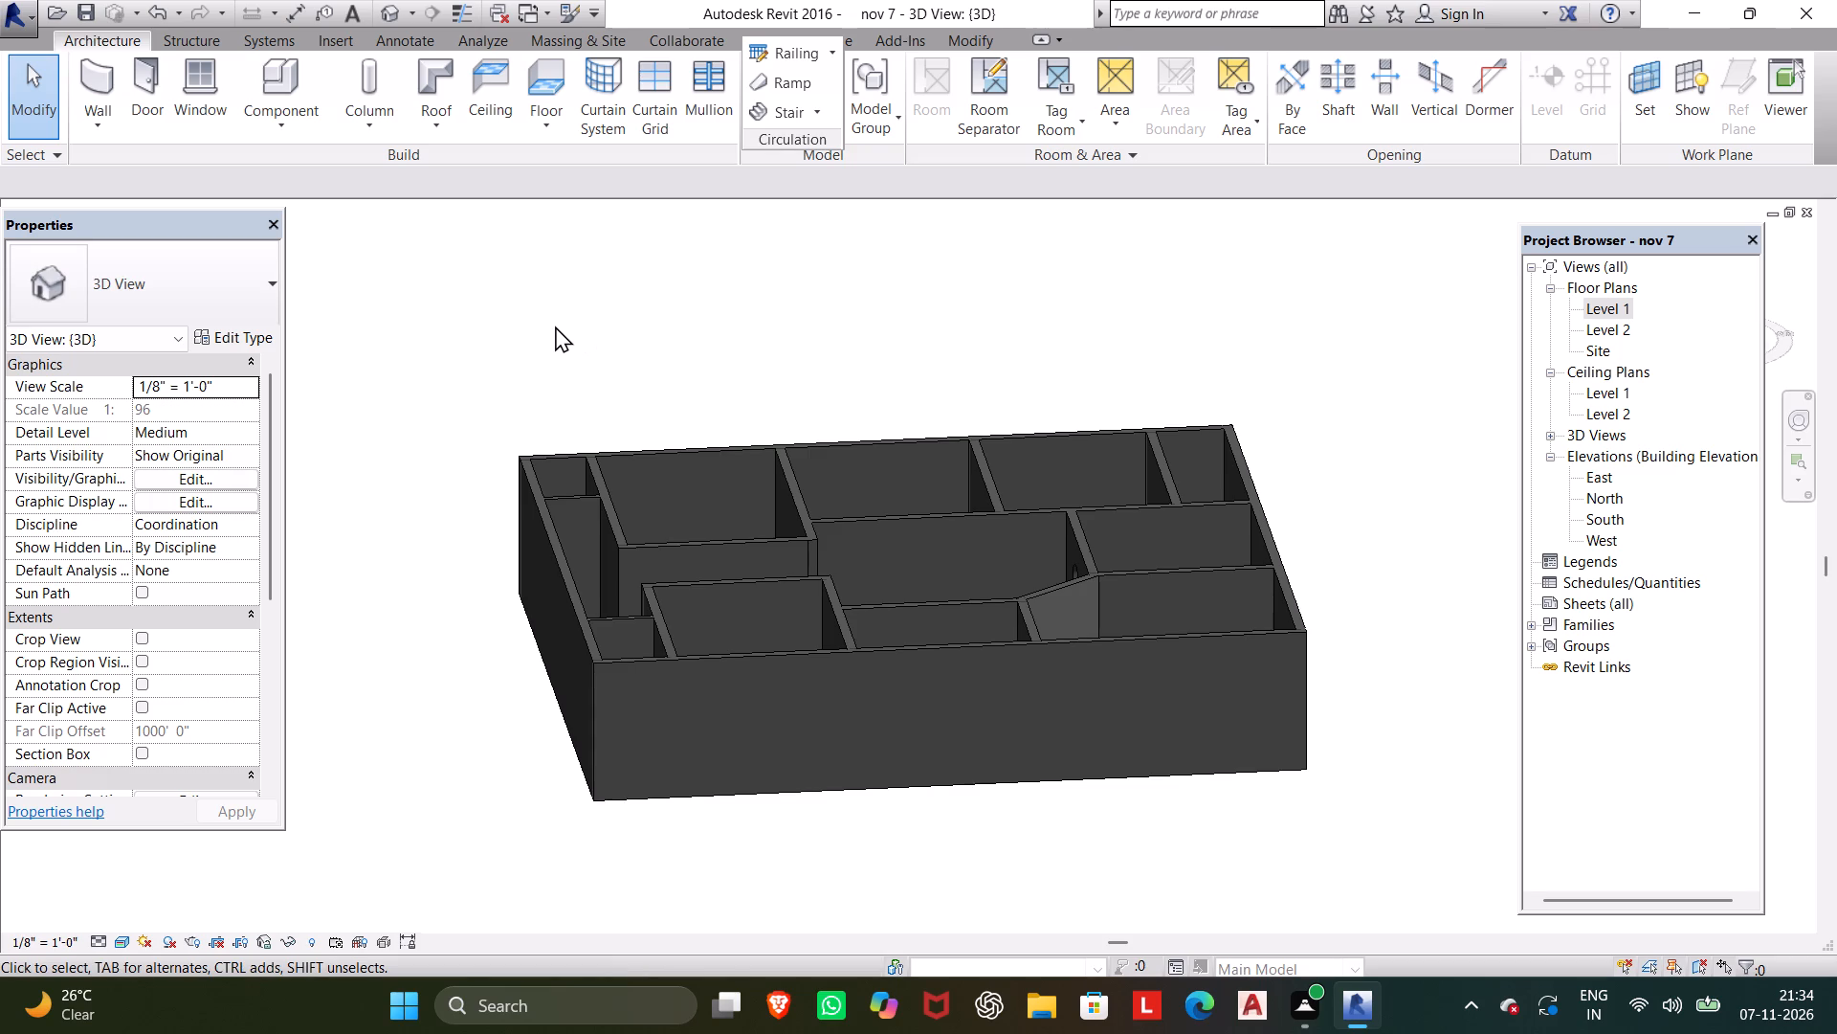
{"action": "middle_click_drag", "start_coordinate": [555, 326], "coordinate": [693, 604], "text": "shift"}
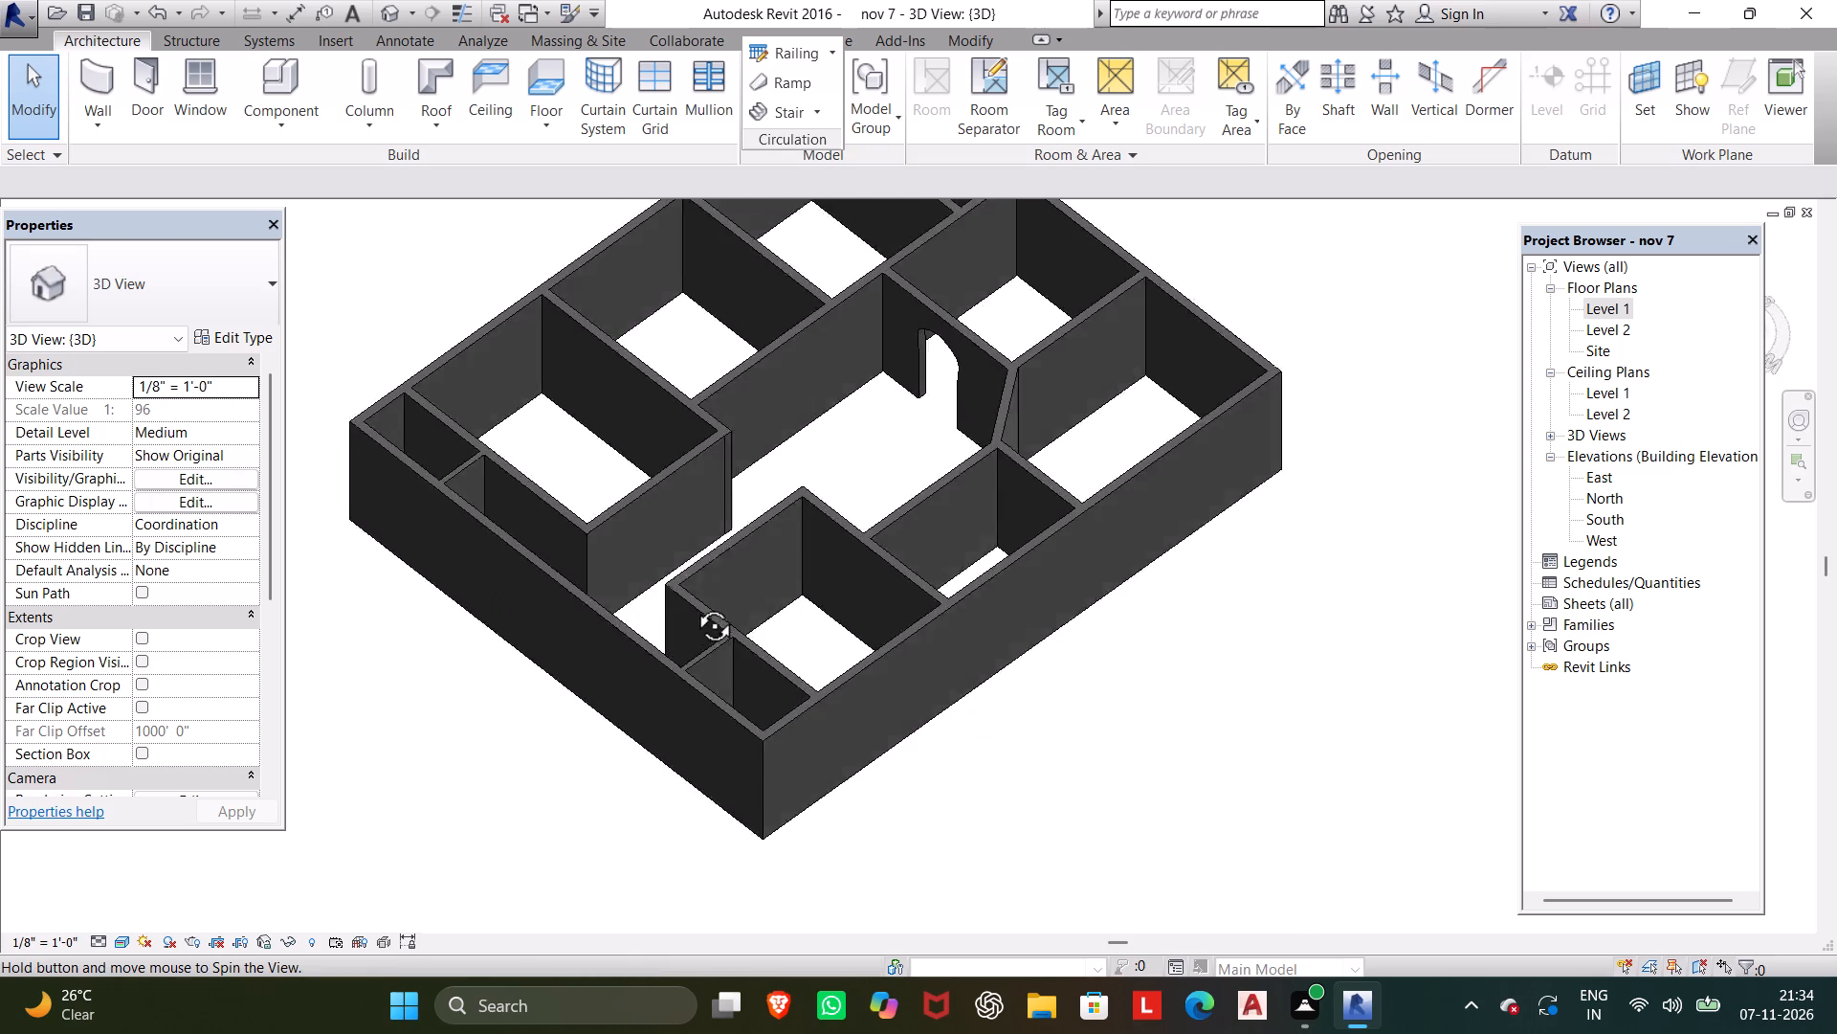
{"action": "middle_click_drag", "start_coordinate": [693, 604], "coordinate": [439, 618], "text": "shift"}
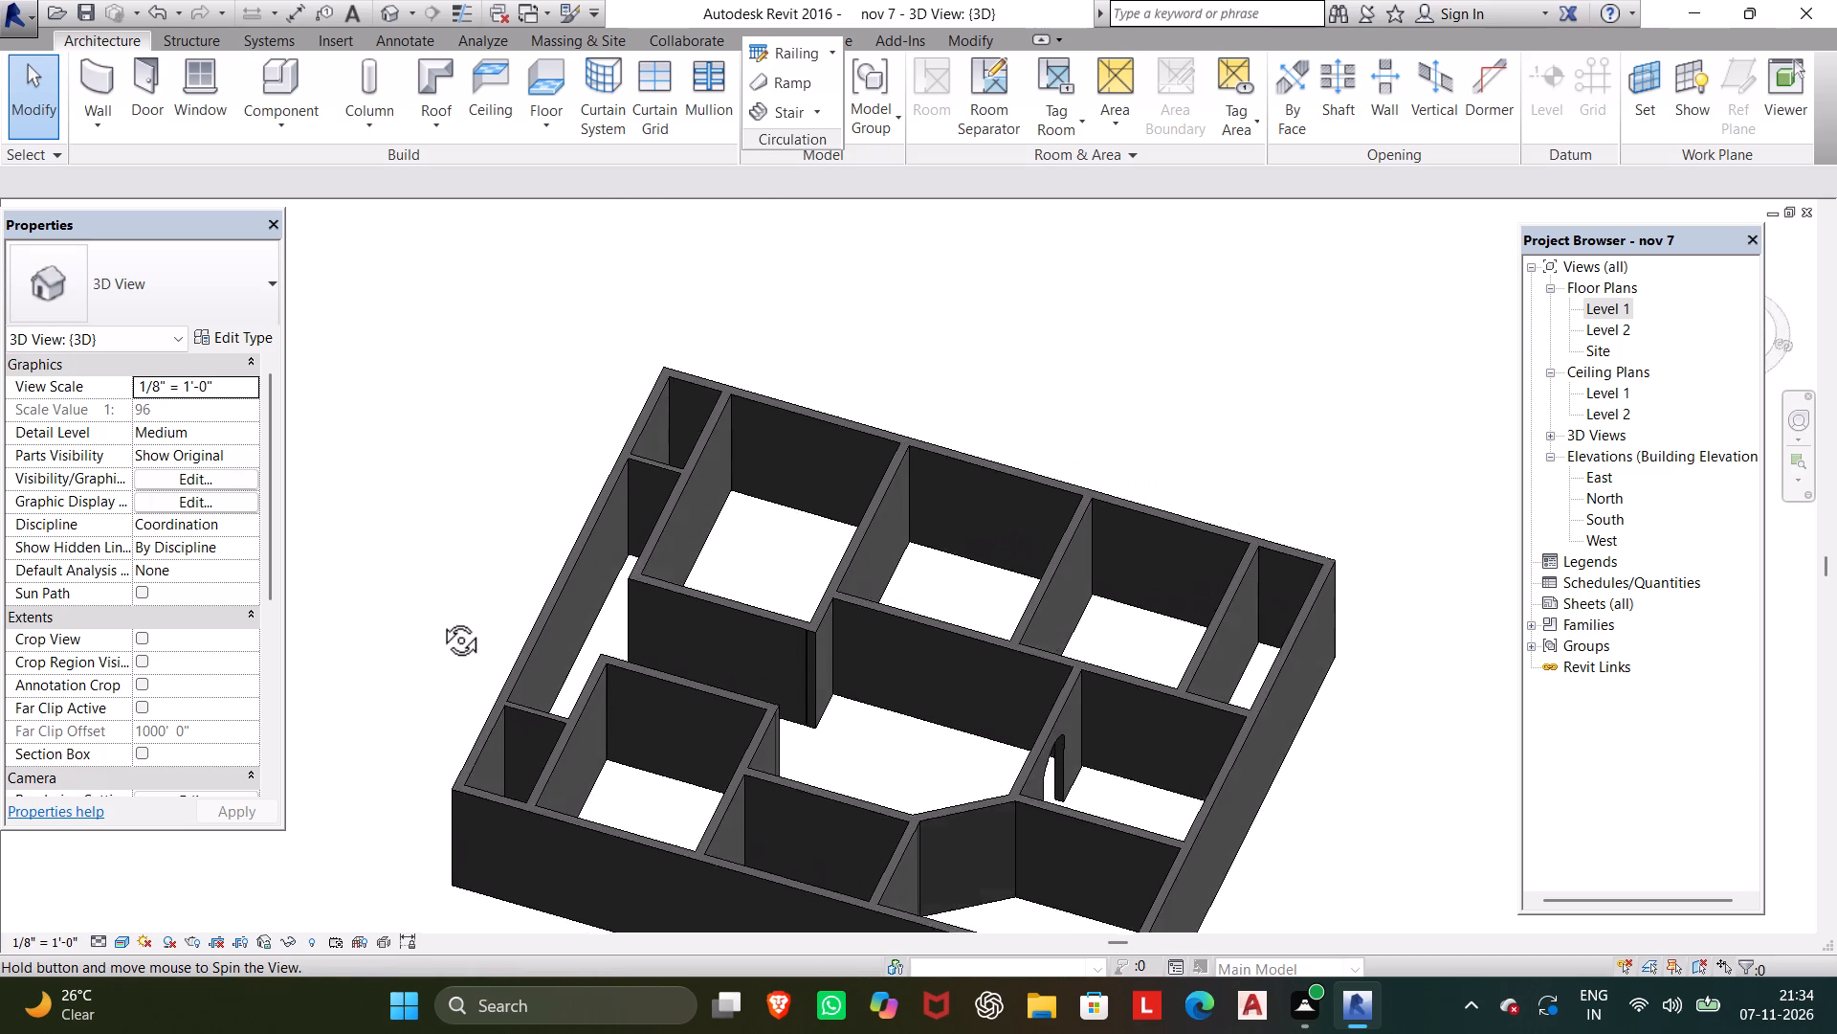
{"action": "middle_click_drag", "start_coordinate": [439, 618], "coordinate": [920, 621], "text": "shift"}
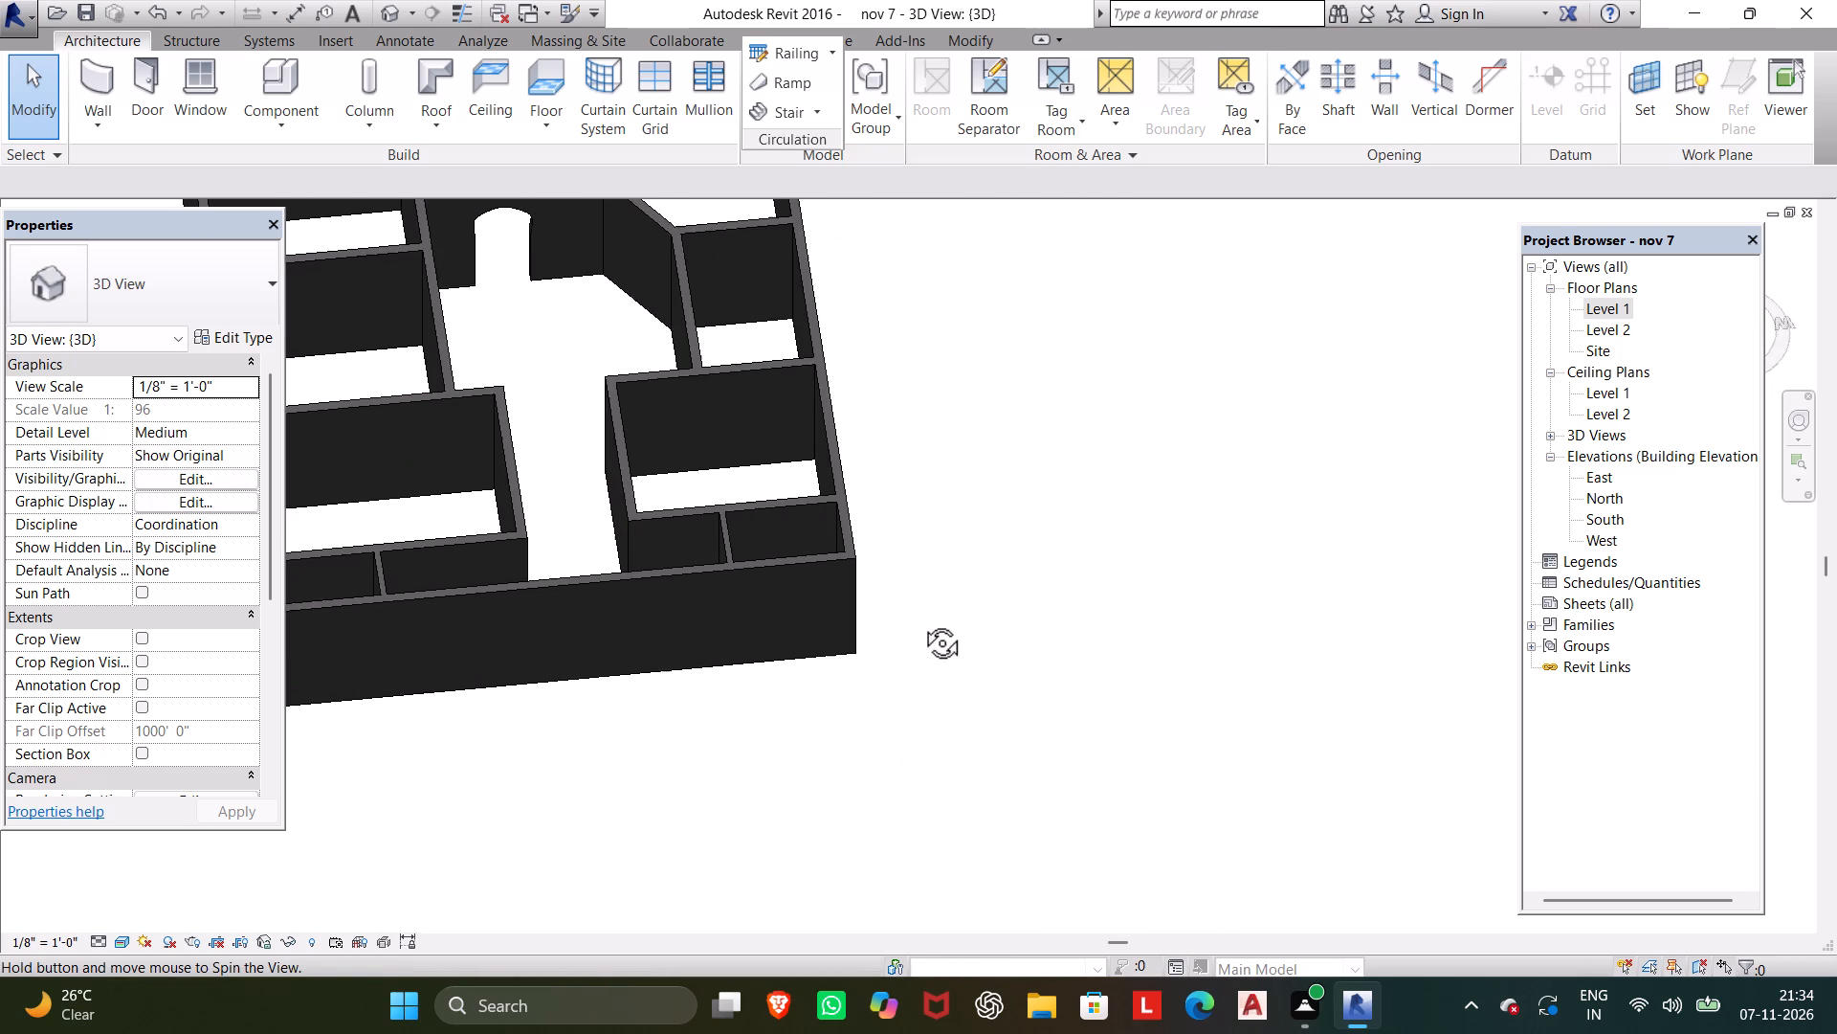
{"action": "middle_click_drag", "start_coordinate": [920, 621], "coordinate": [918, 613], "text": "shift"}
{"action": "scroll", "coordinate": [918, 613], "scroll_direction": "down", "scroll_amount": 1, "text": "shift"}
{"action": "middle_click_drag", "start_coordinate": [939, 570], "coordinate": [1140, 717]}
{"action": "middle_click_drag", "start_coordinate": [1150, 602], "coordinate": [1252, 667]}
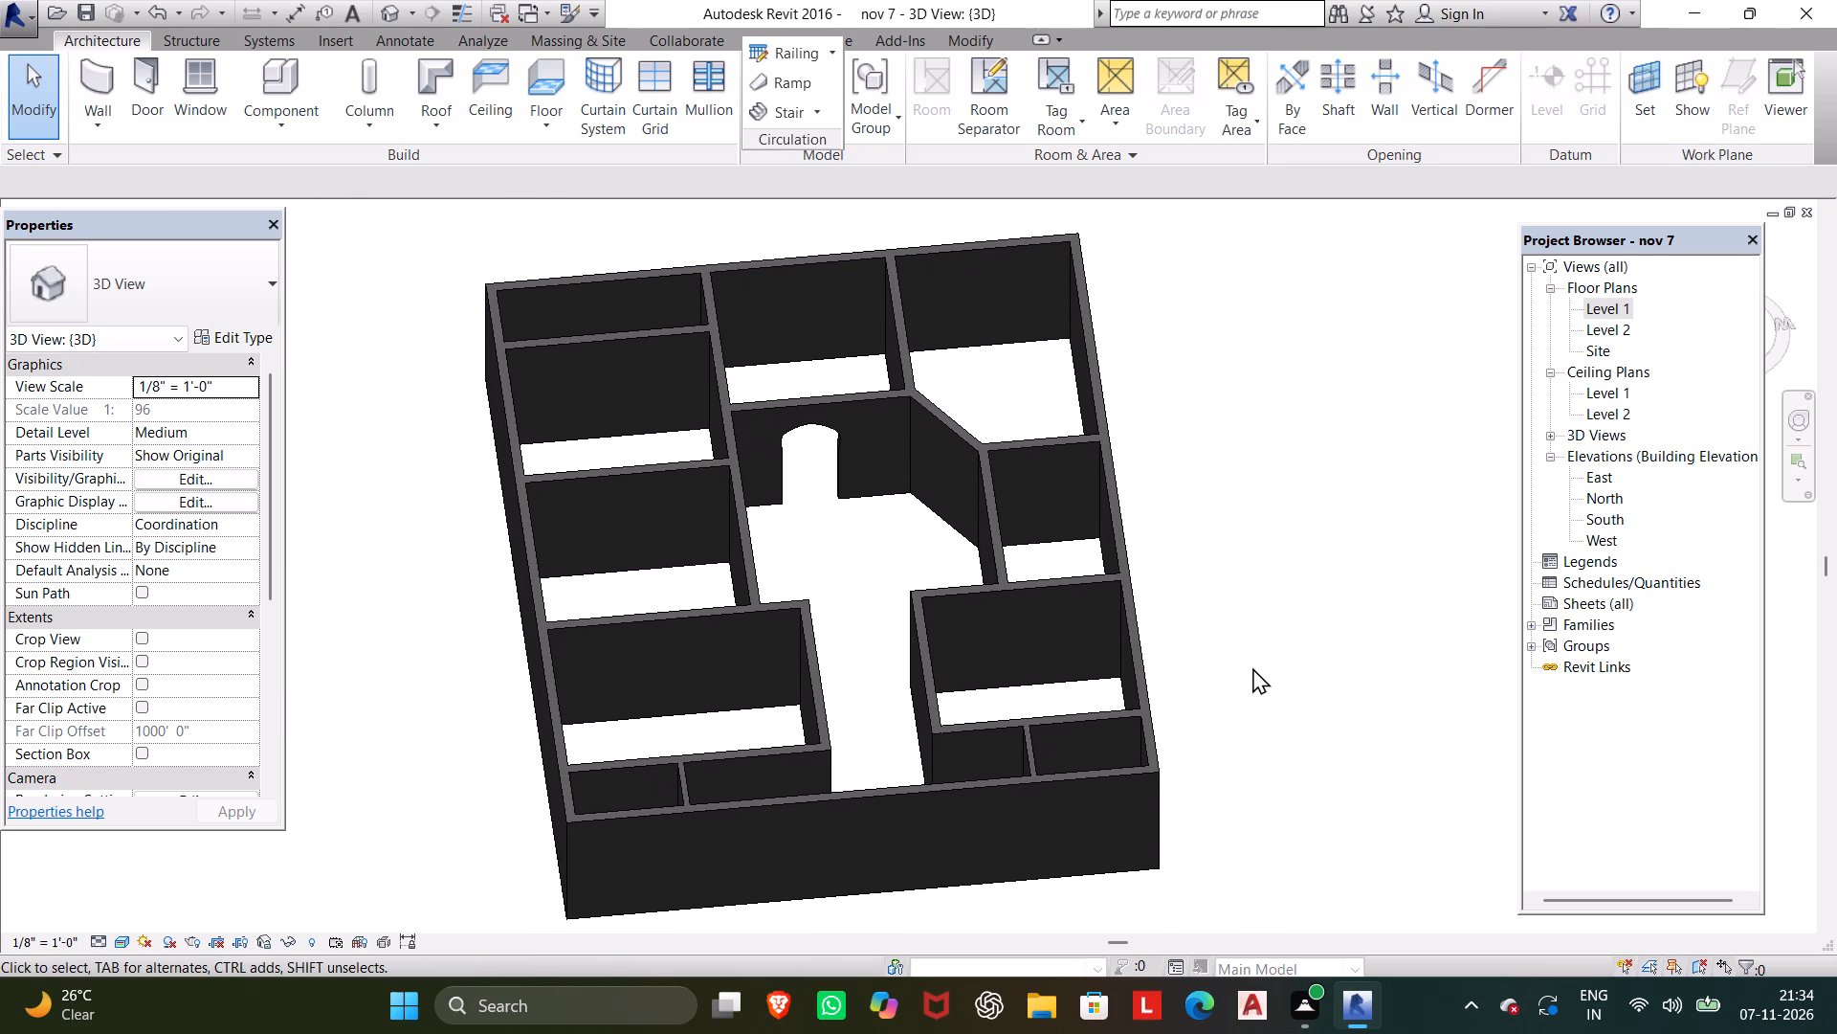
{"action": "middle_click_drag", "start_coordinate": [1250, 655], "coordinate": [1335, 662]}
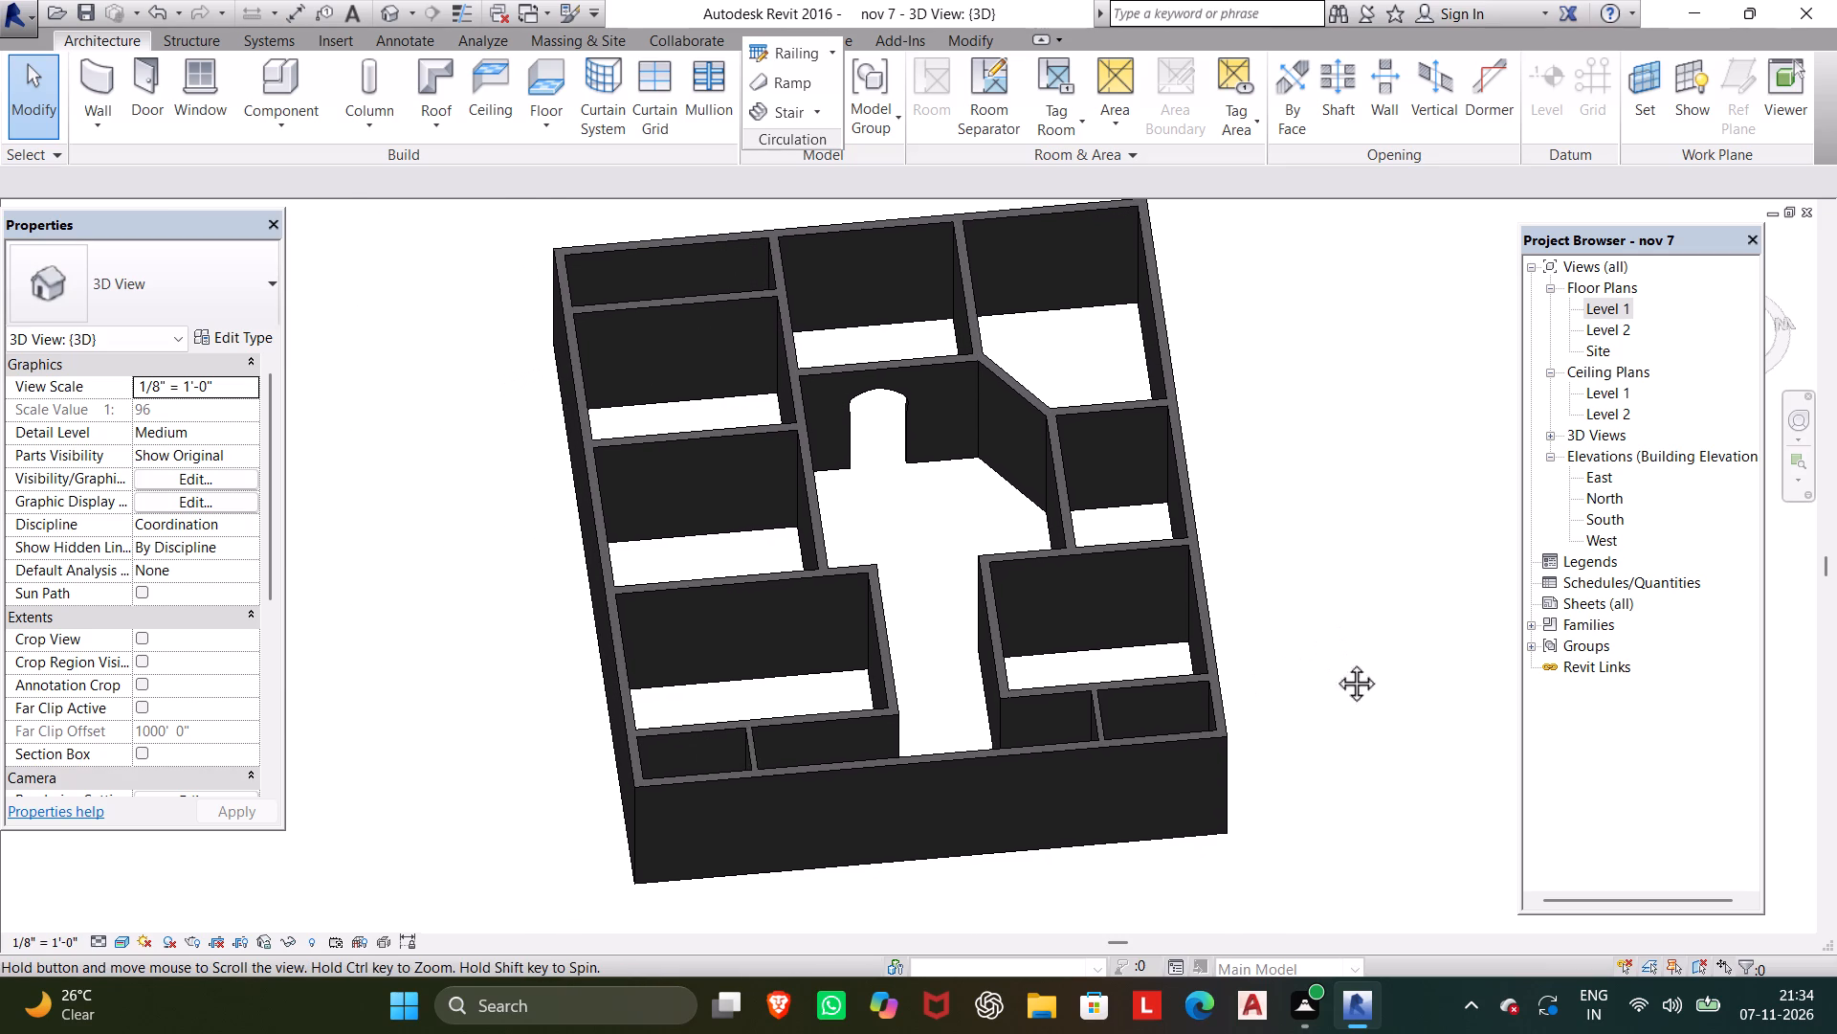
{"action": "middle_click_drag", "start_coordinate": [1335, 662], "coordinate": [1356, 702]}
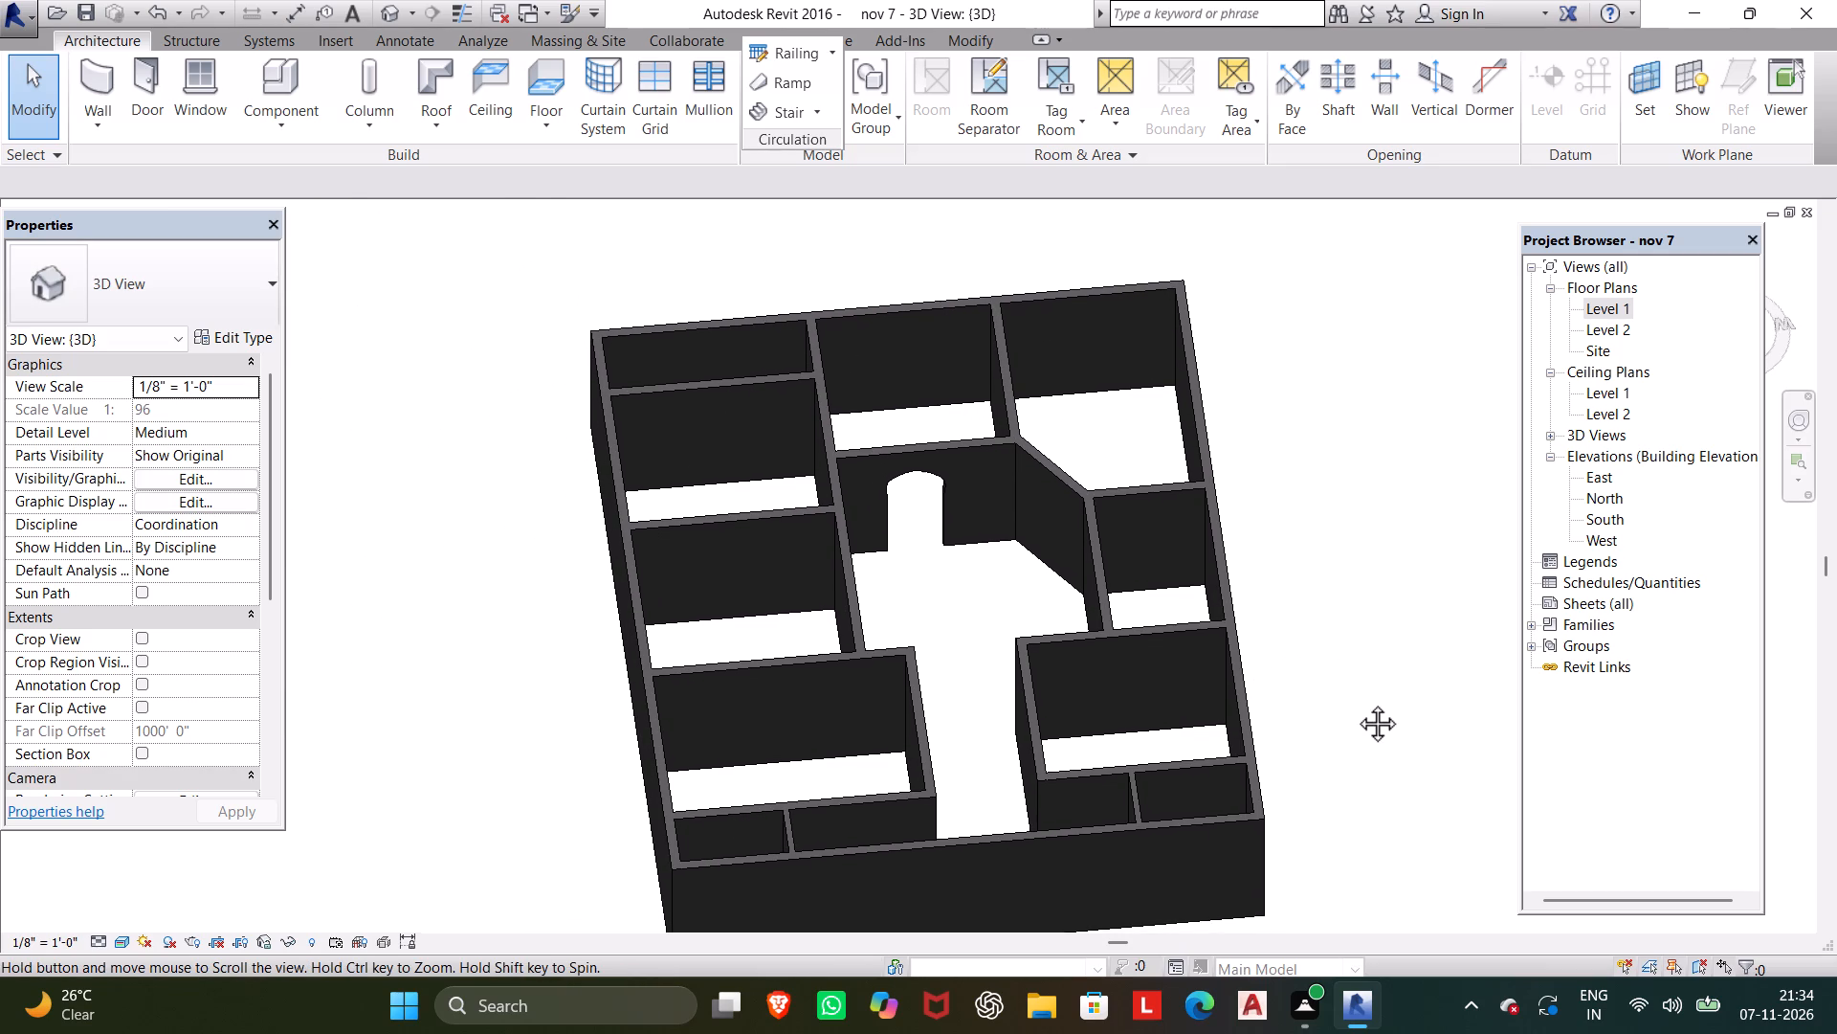
{"action": "middle_click_drag", "start_coordinate": [1356, 702], "coordinate": [1106, 736]}
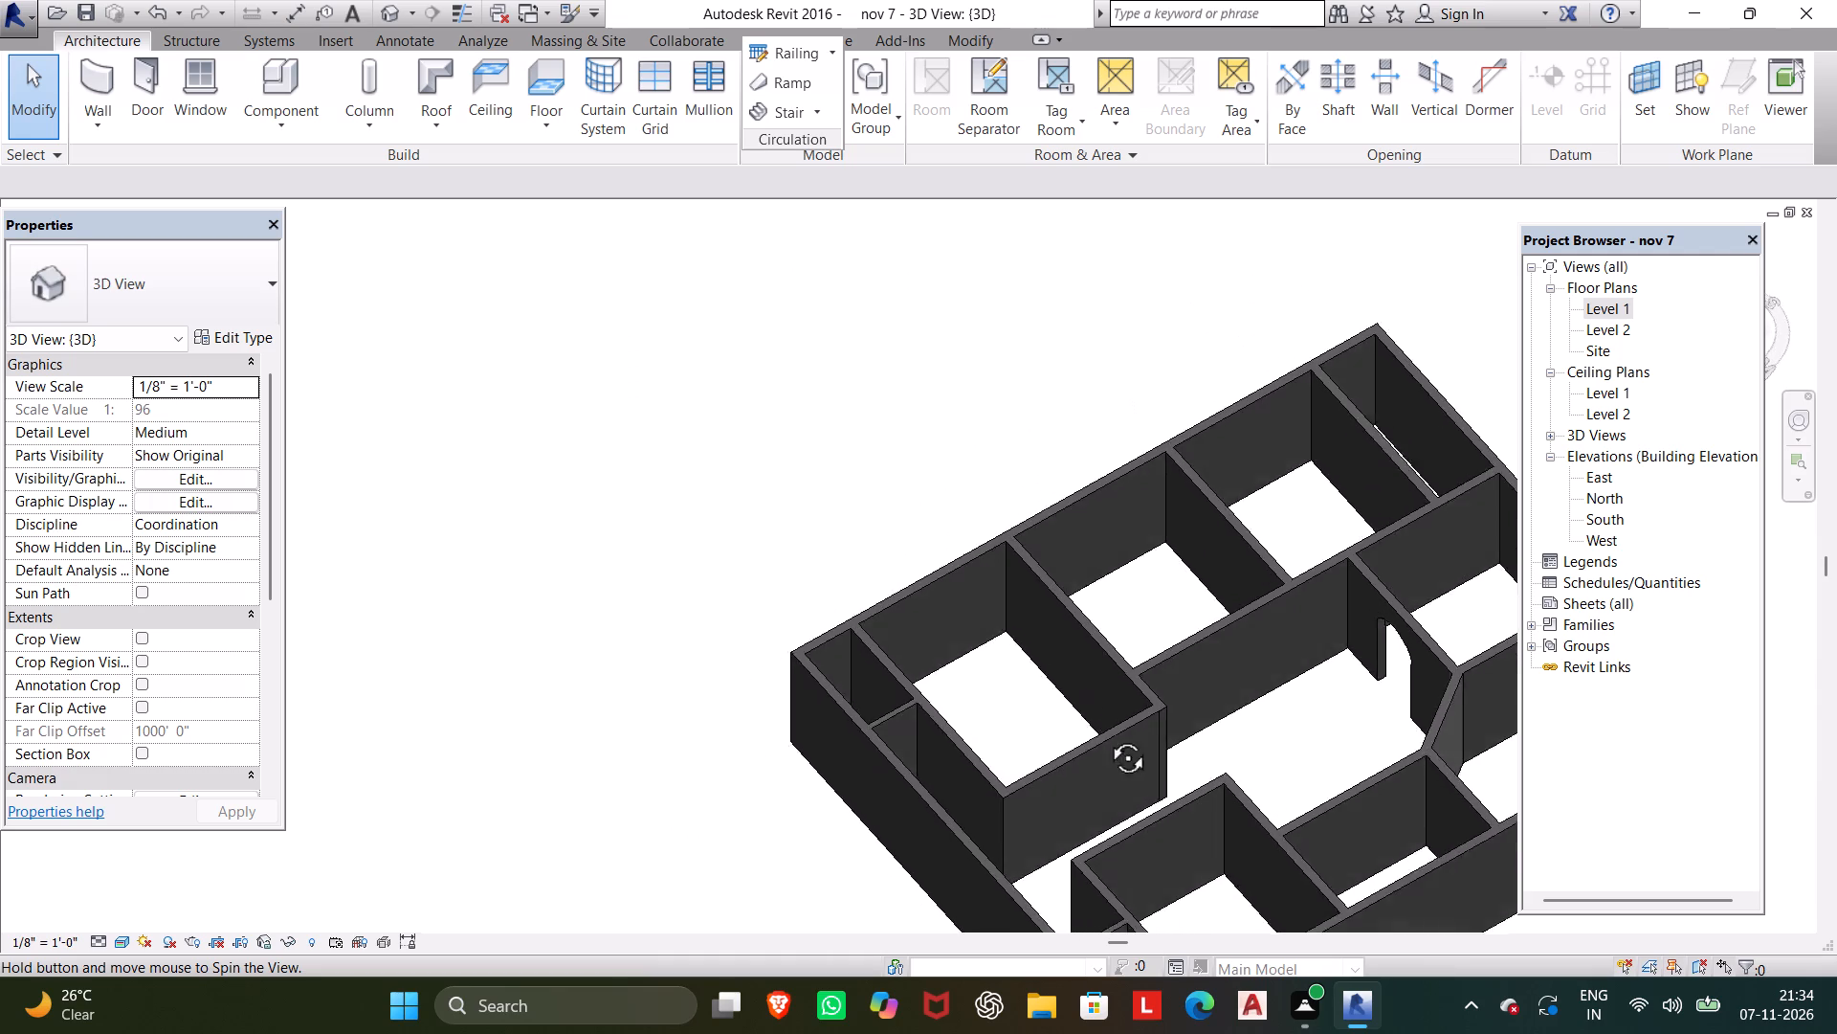
{"action": "middle_click_drag", "start_coordinate": [1106, 736], "coordinate": [1040, 706]}
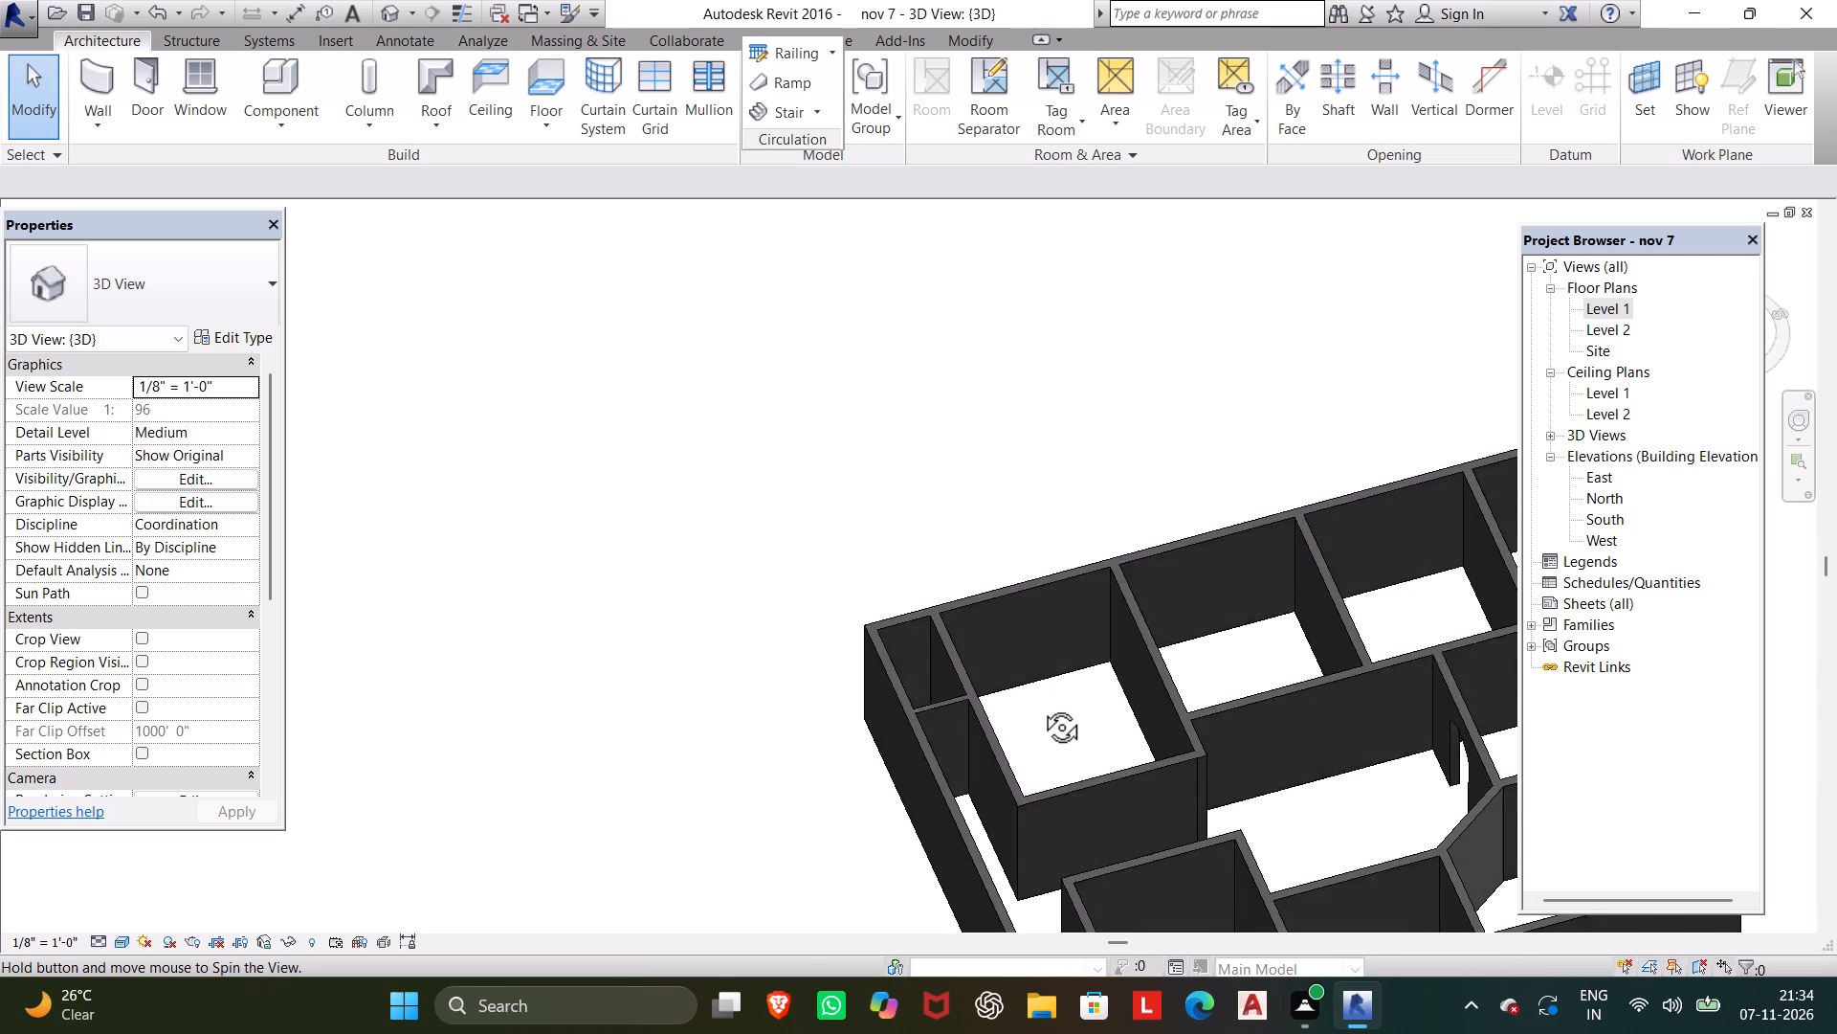
{"action": "middle_click_drag", "start_coordinate": [1040, 706], "coordinate": [1044, 639]}
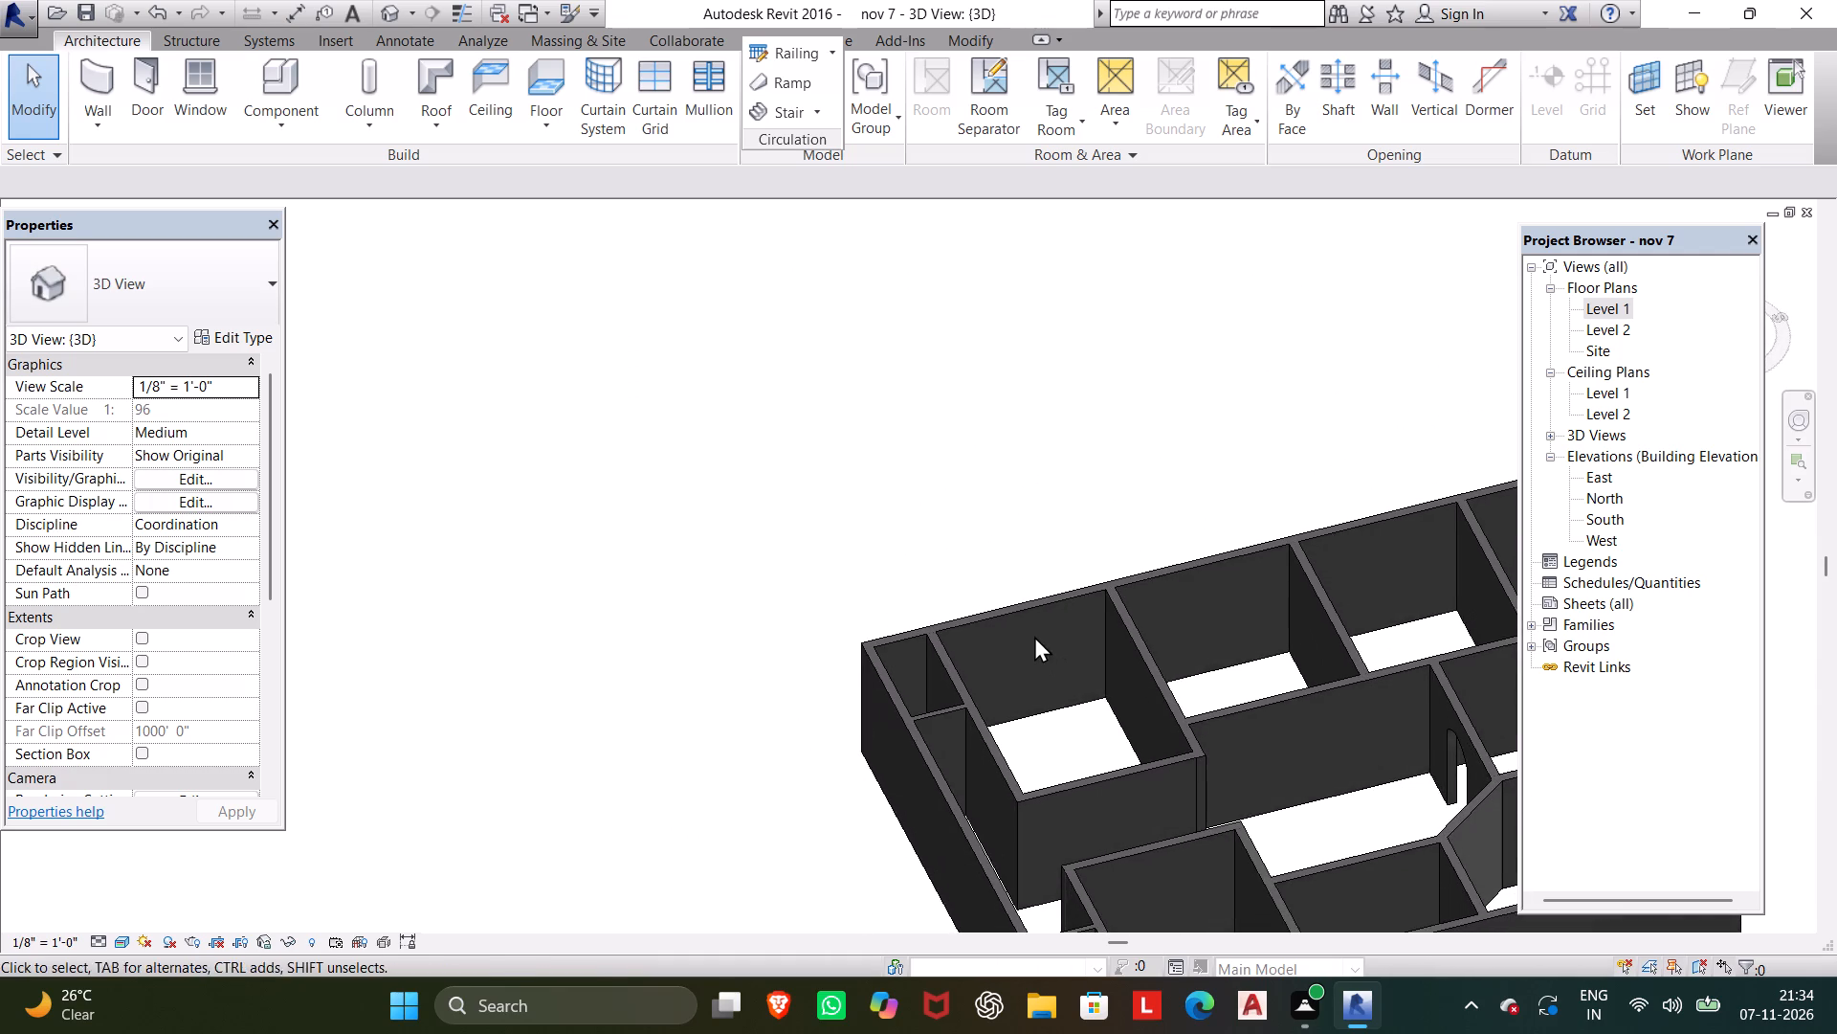
{"action": "middle_click_drag", "start_coordinate": [1029, 635], "coordinate": [835, 420]}
{"action": "middle_click_drag", "start_coordinate": [835, 420], "coordinate": [715, 486], "text": "shift"}
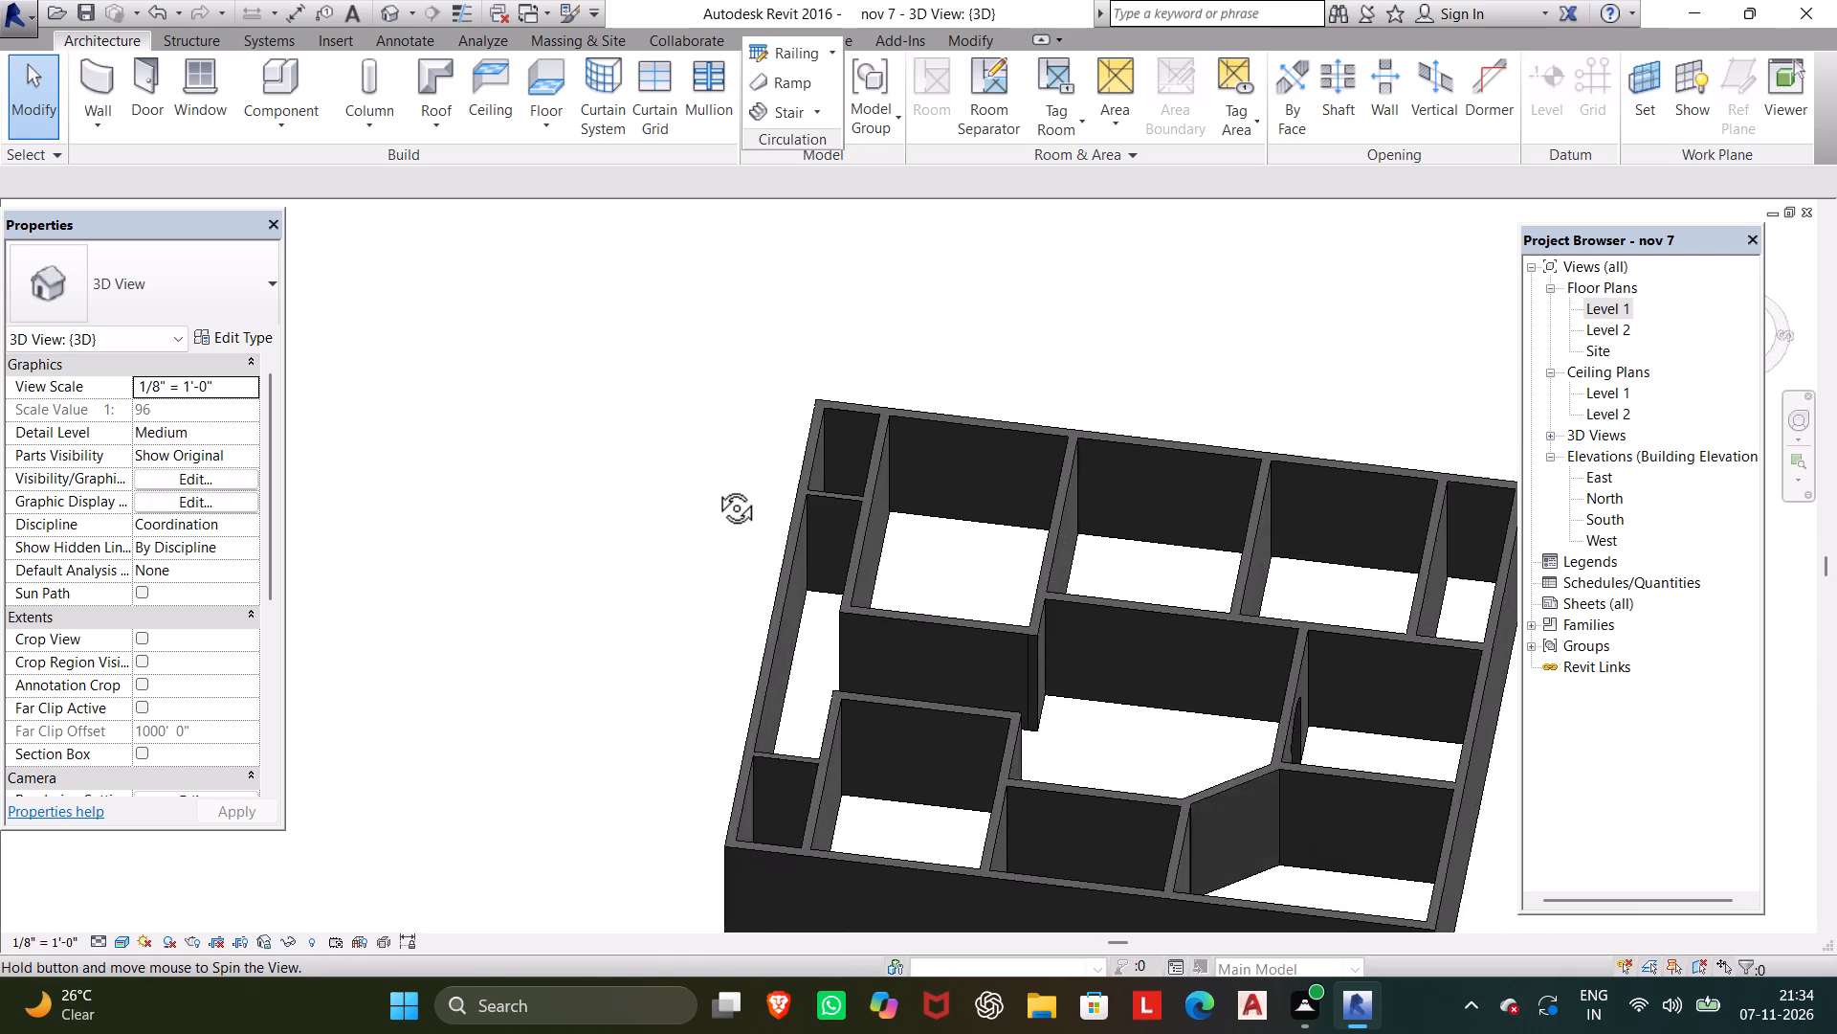
{"action": "middle_click_drag", "start_coordinate": [715, 486], "coordinate": [1252, 272], "text": "shift"}
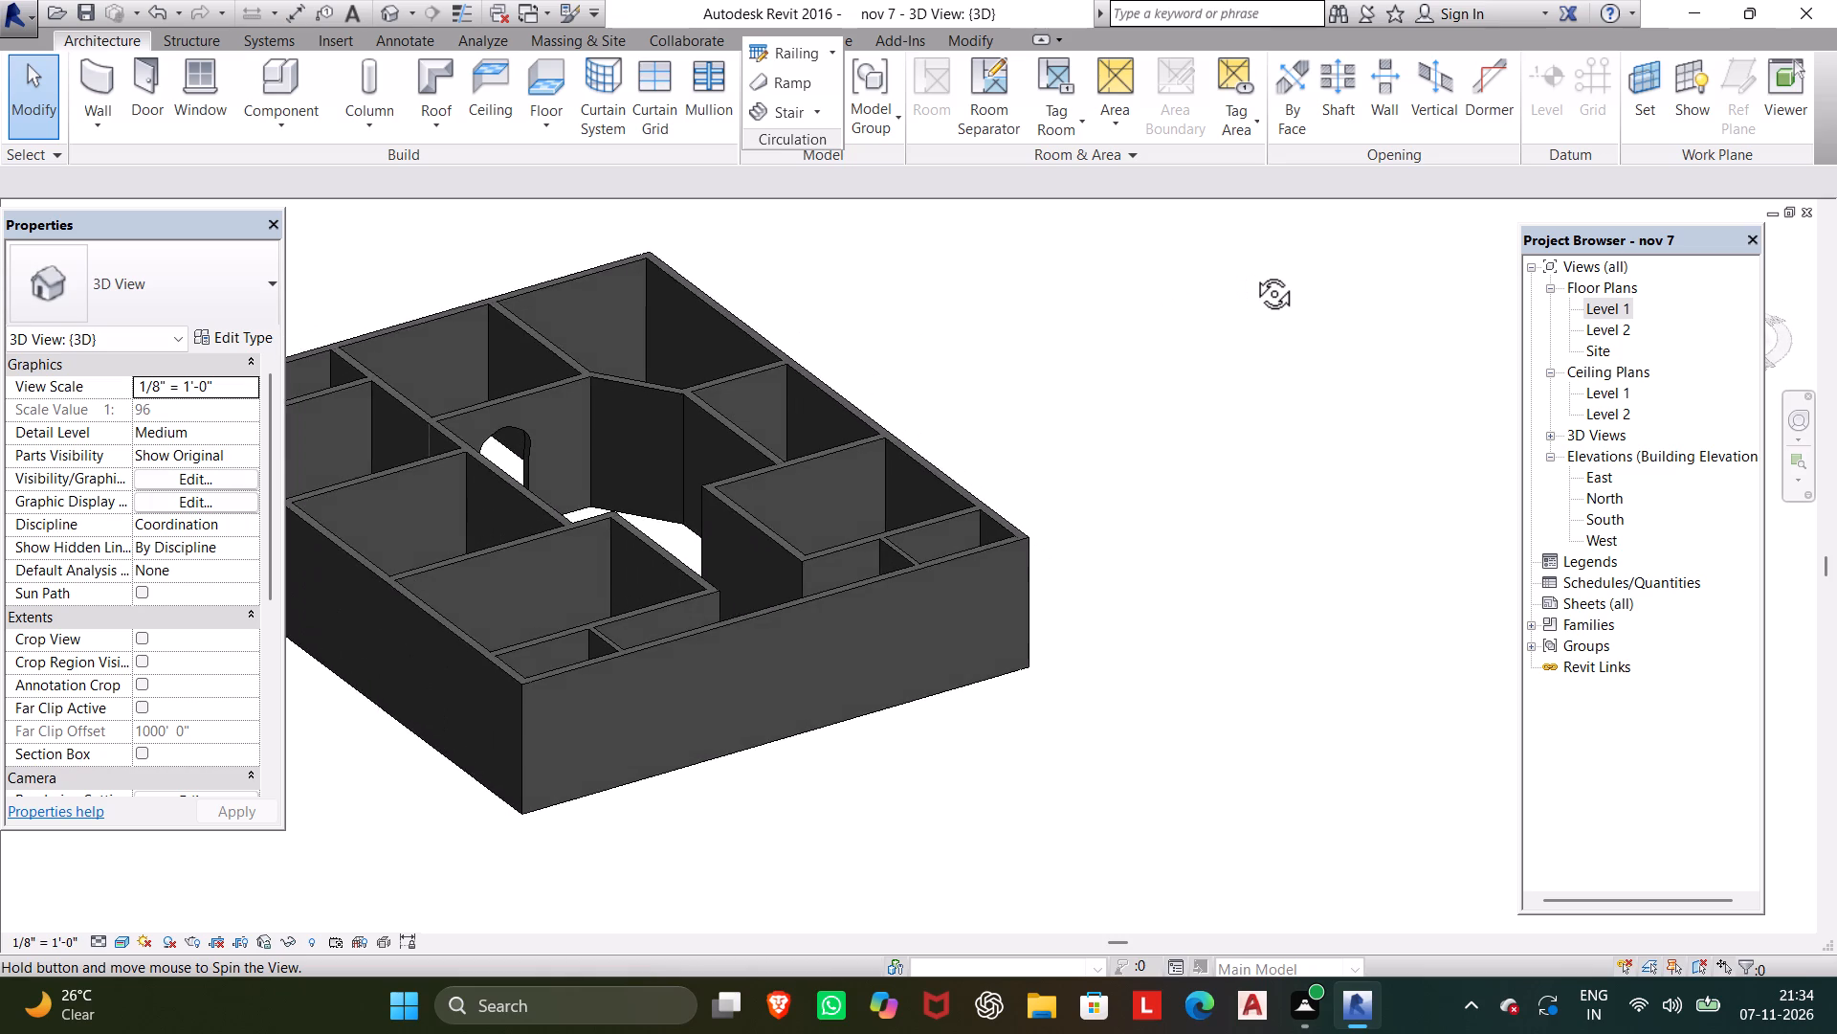
{"action": "middle_click_drag", "start_coordinate": [1252, 272], "coordinate": [955, 284], "text": "shift"}
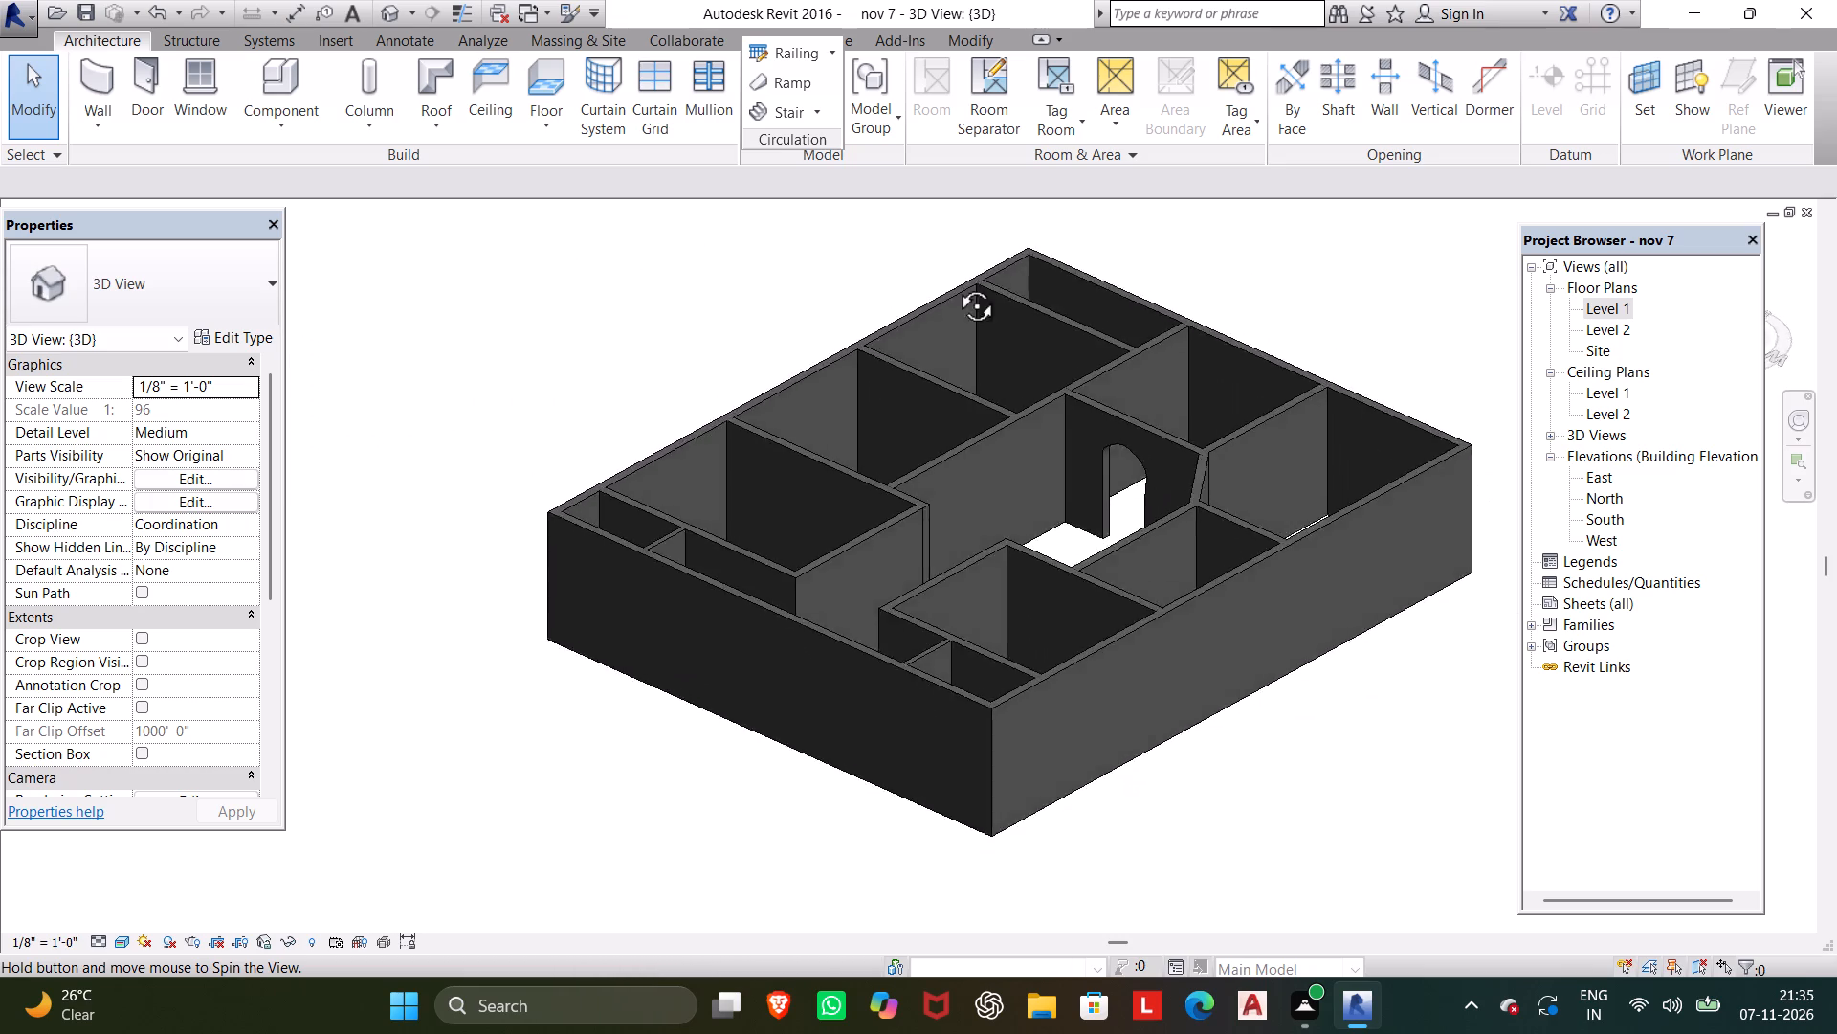
{"action": "middle_click_drag", "start_coordinate": [955, 284], "coordinate": [1262, 242], "text": "shift"}
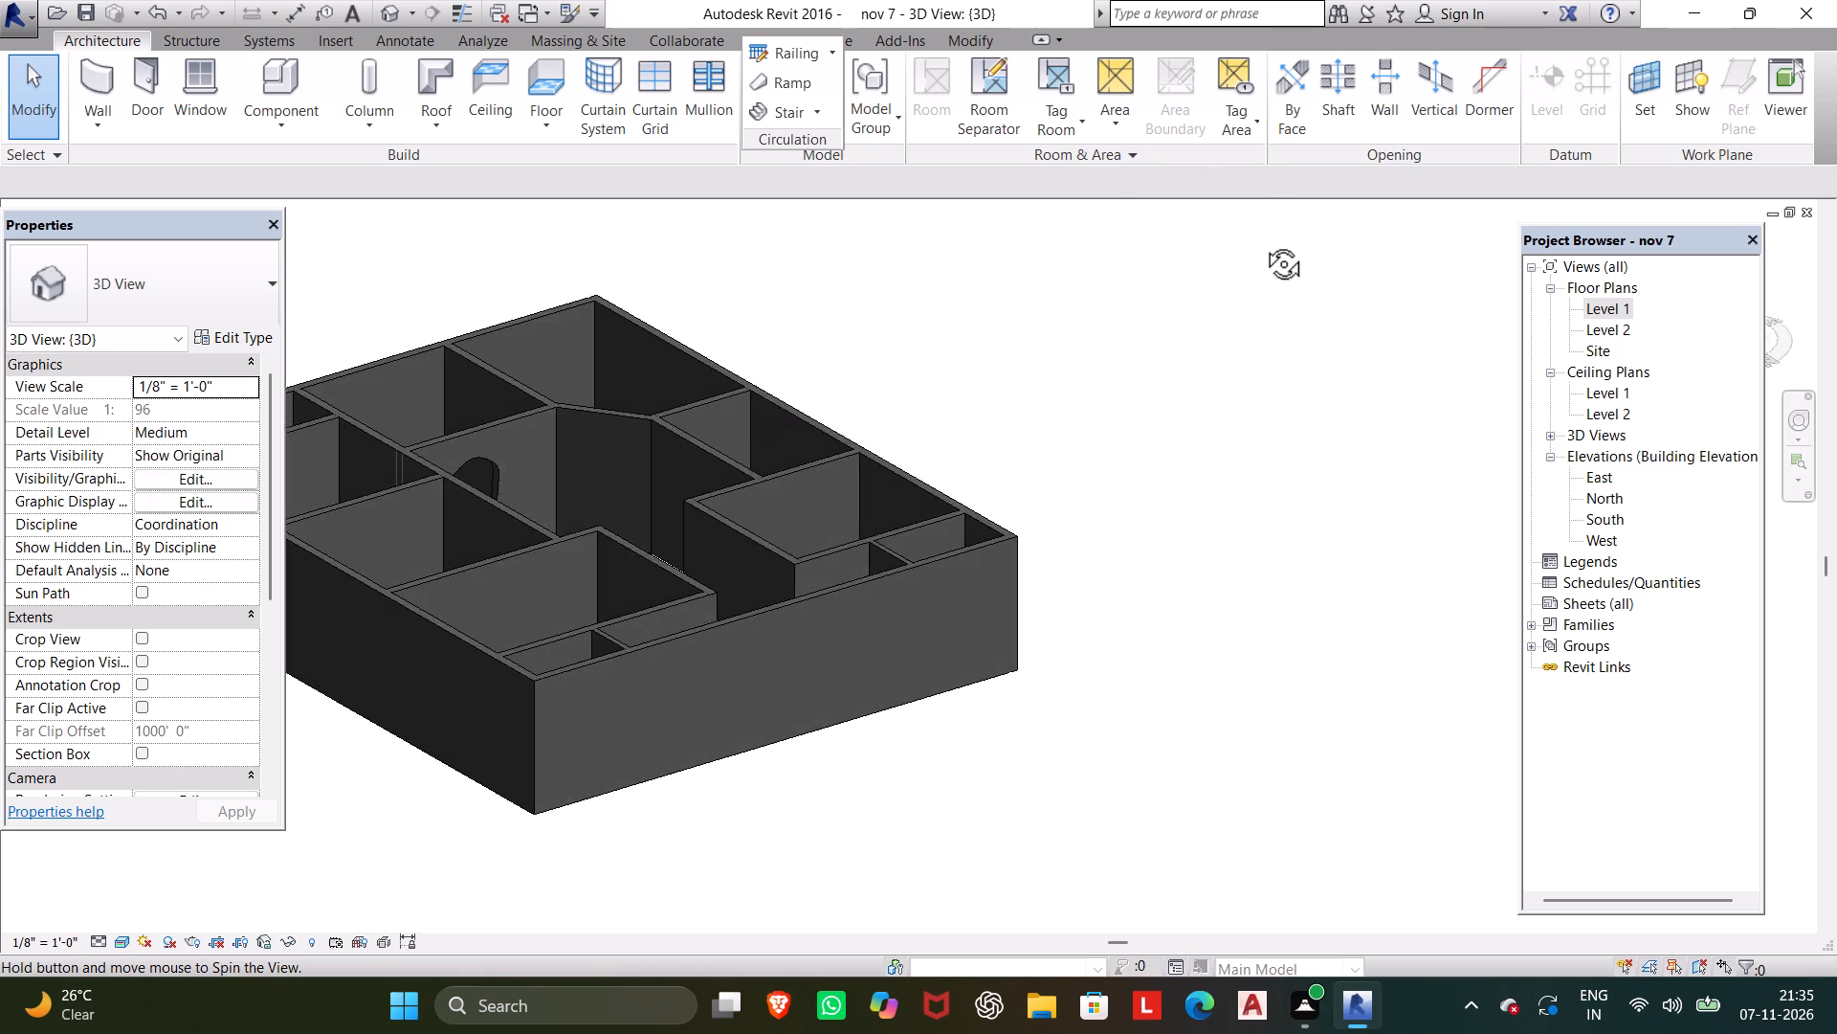
{"action": "middle_click_drag", "start_coordinate": [1262, 242], "coordinate": [1257, 249], "text": "shift"}
{"action": "middle_click_drag", "start_coordinate": [1046, 422], "coordinate": [1431, 273]}
{"action": "scroll", "coordinate": [1132, 542], "scroll_direction": "down", "scroll_amount": 1}
{"action": "middle_click_drag", "start_coordinate": [1132, 542], "coordinate": [1278, 534]}
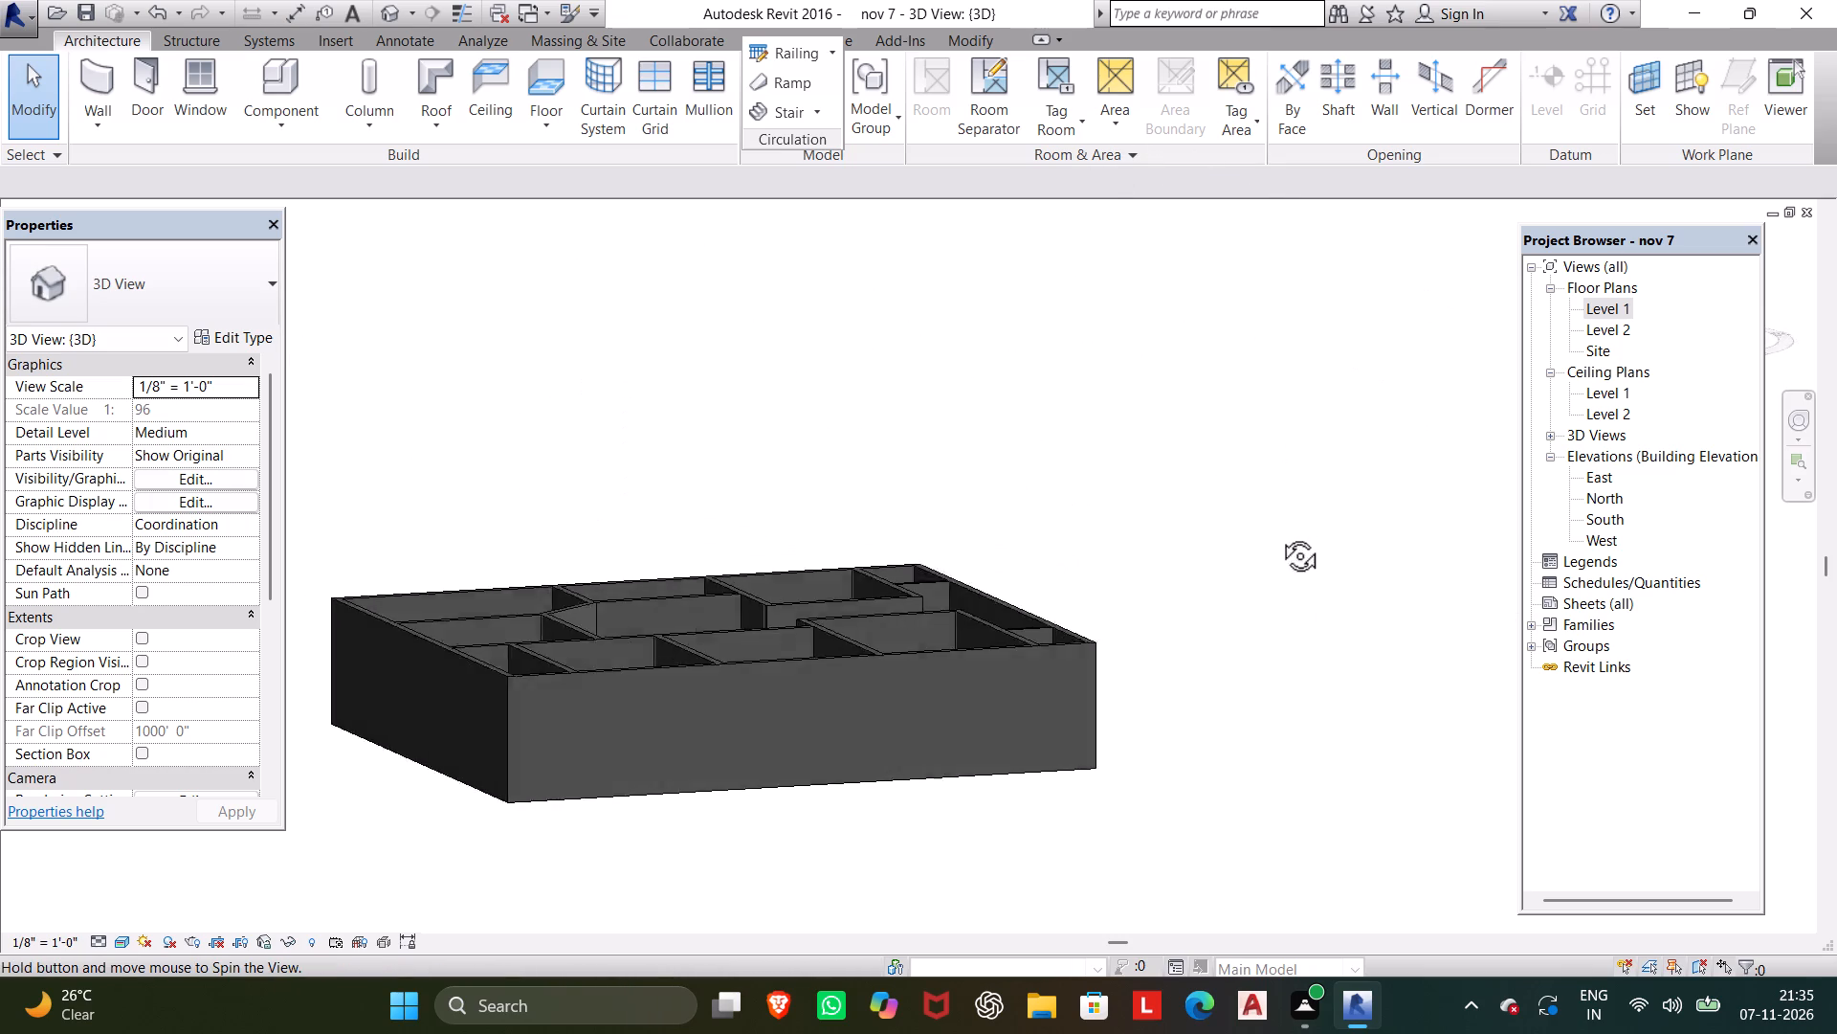
{"action": "middle_click_drag", "start_coordinate": [1278, 534], "coordinate": [1417, 741]}
{"action": "middle_click_drag", "start_coordinate": [1289, 748], "coordinate": [1255, 444]}
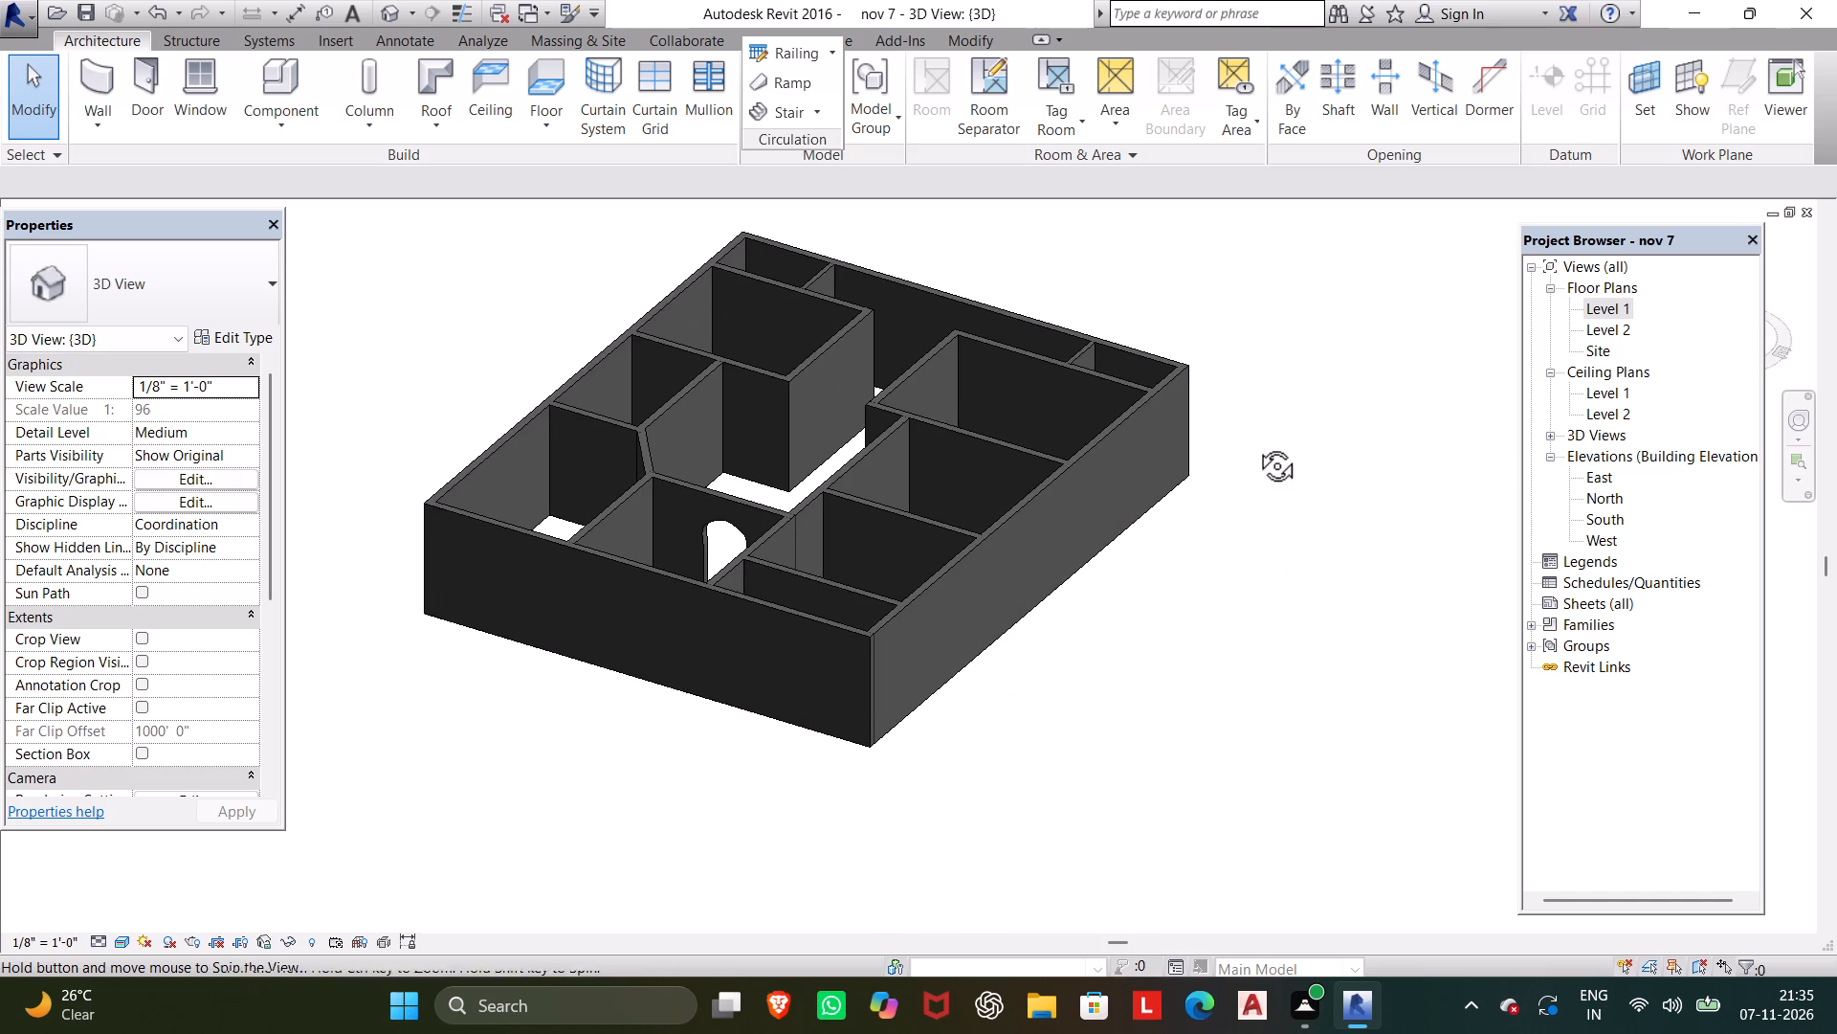
{"action": "middle_click_drag", "start_coordinate": [1255, 444], "coordinate": [1353, 600]}
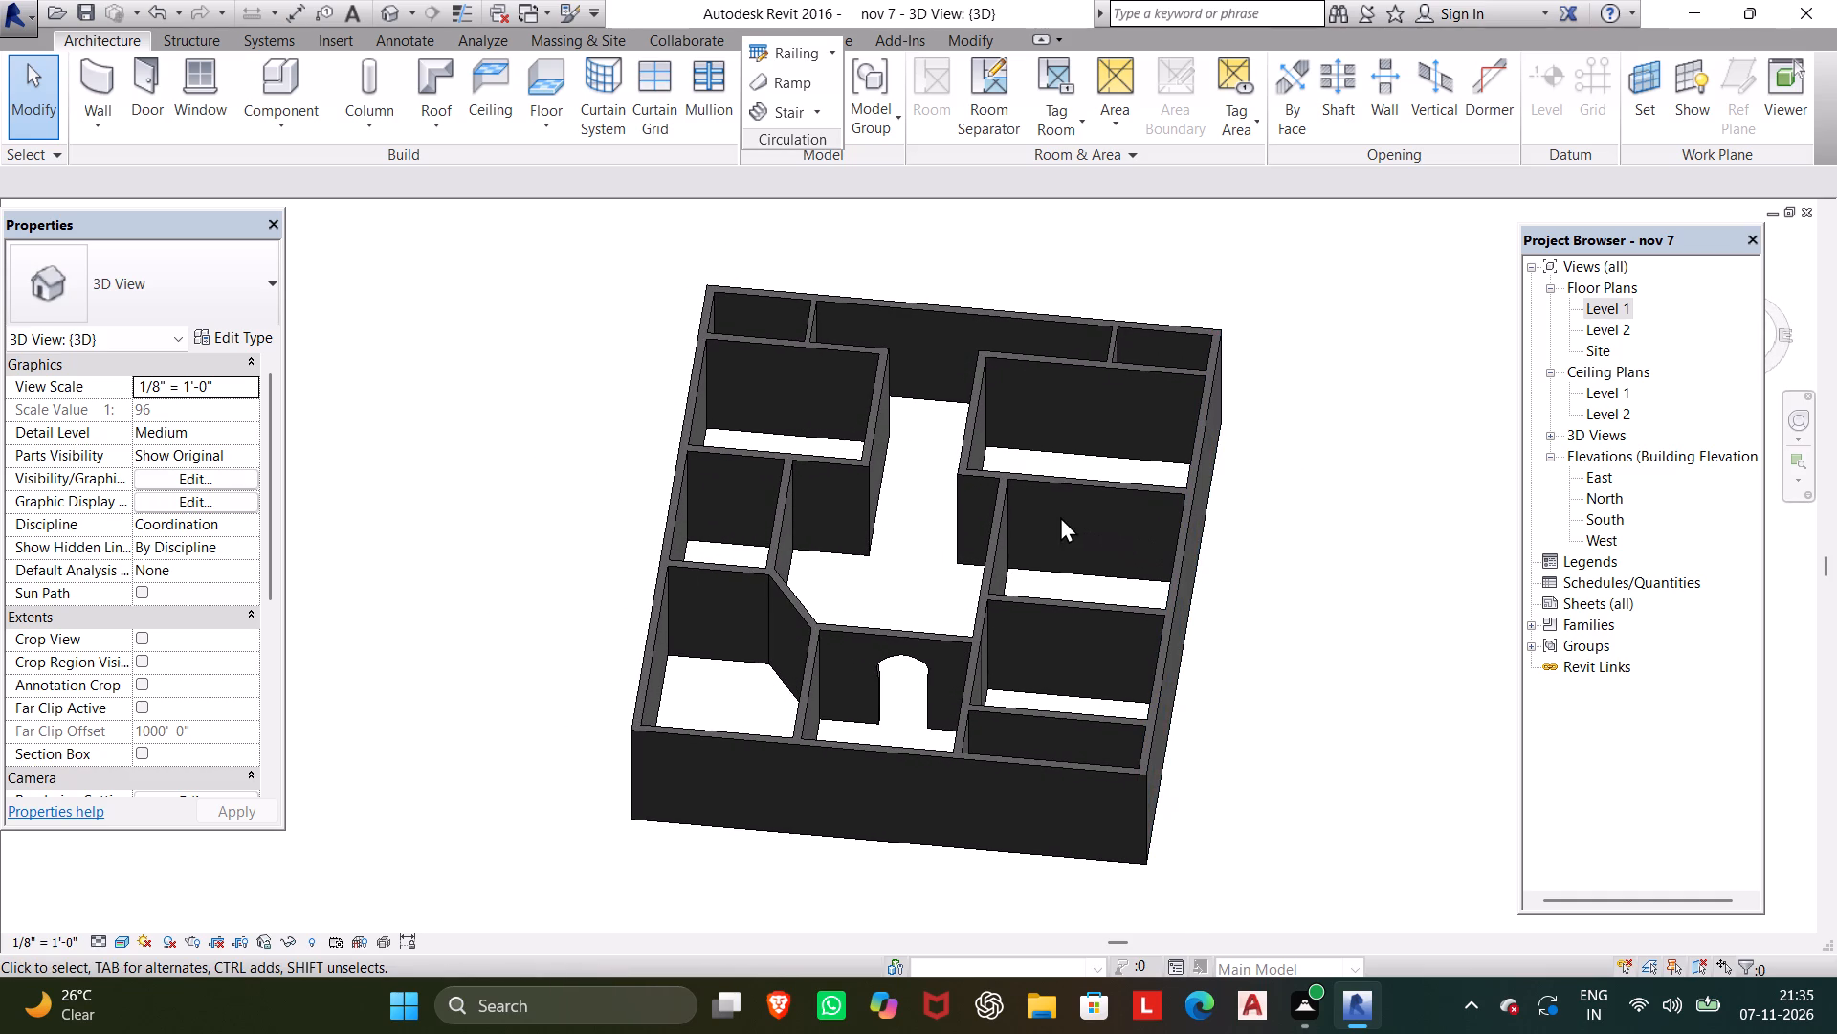
Open the Level 1 floor plan at the southern rooms around the arched hall opening.
{"action": "left_click", "coordinate": [1609, 306]}
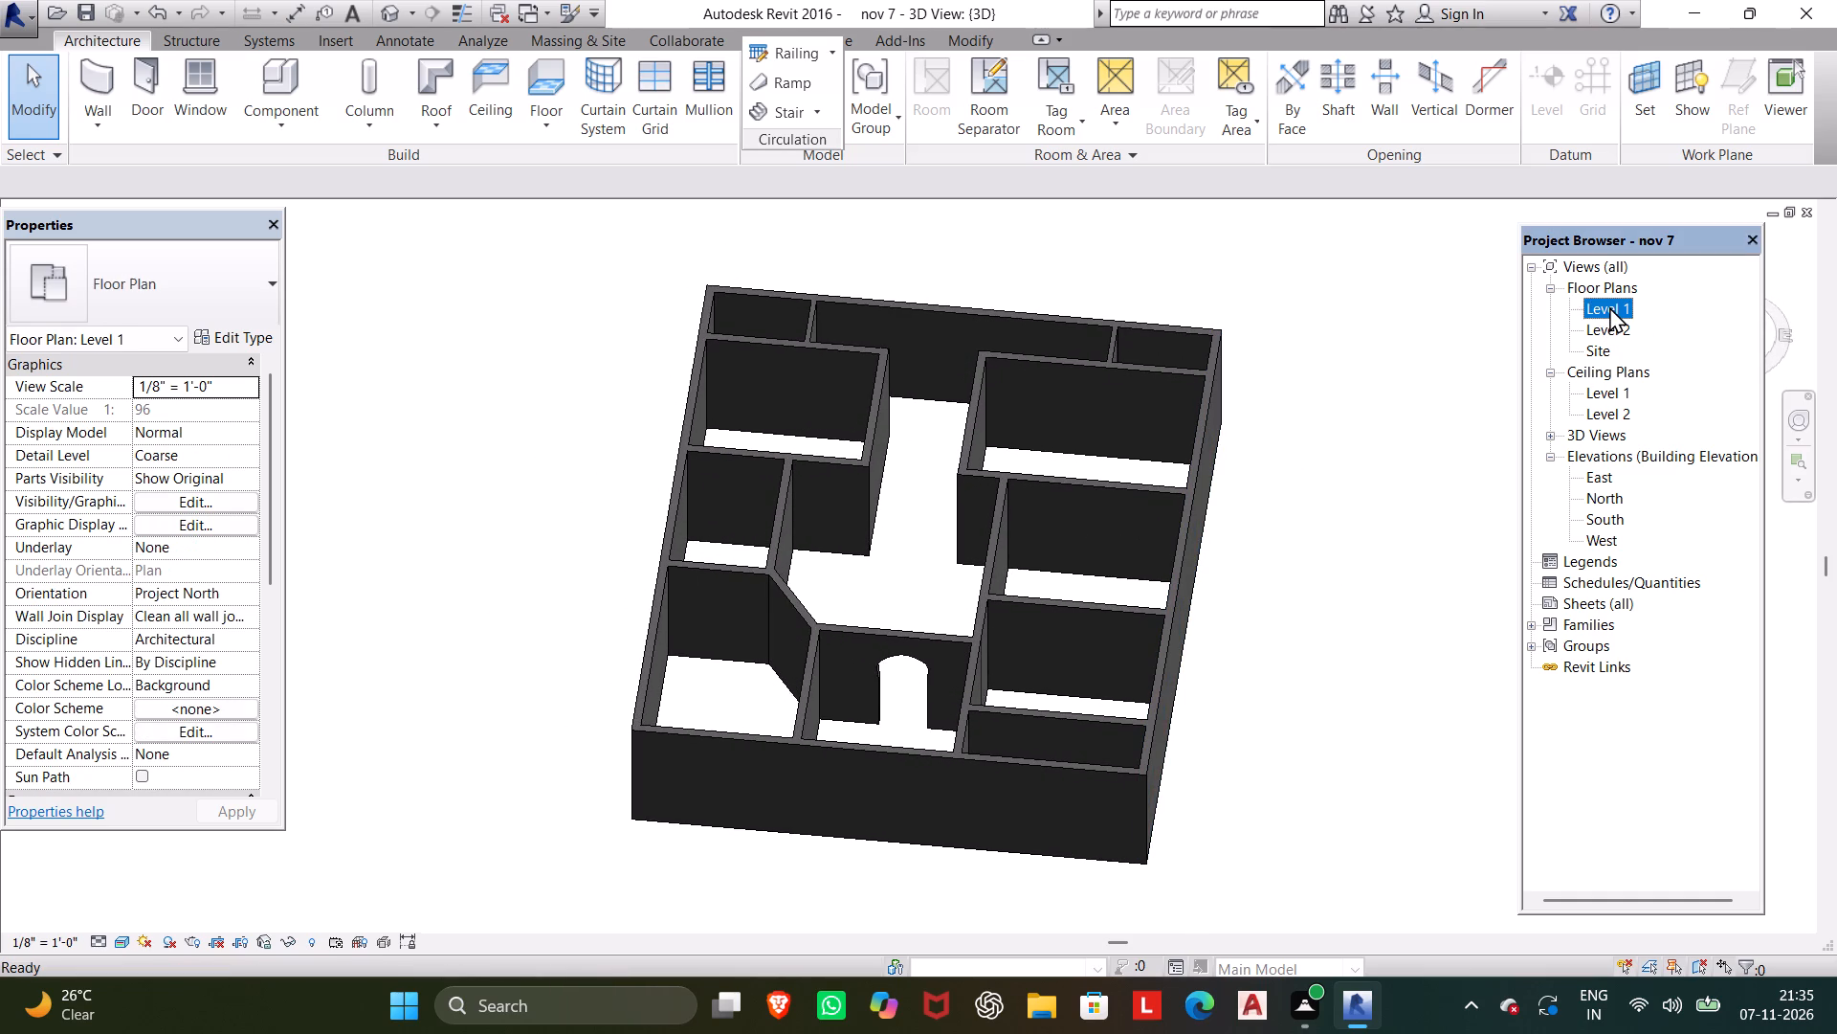
{"action": "left_click", "coordinate": [1609, 308]}
{"action": "scroll", "coordinate": [1277, 470], "scroll_direction": "down", "scroll_amount": 6}
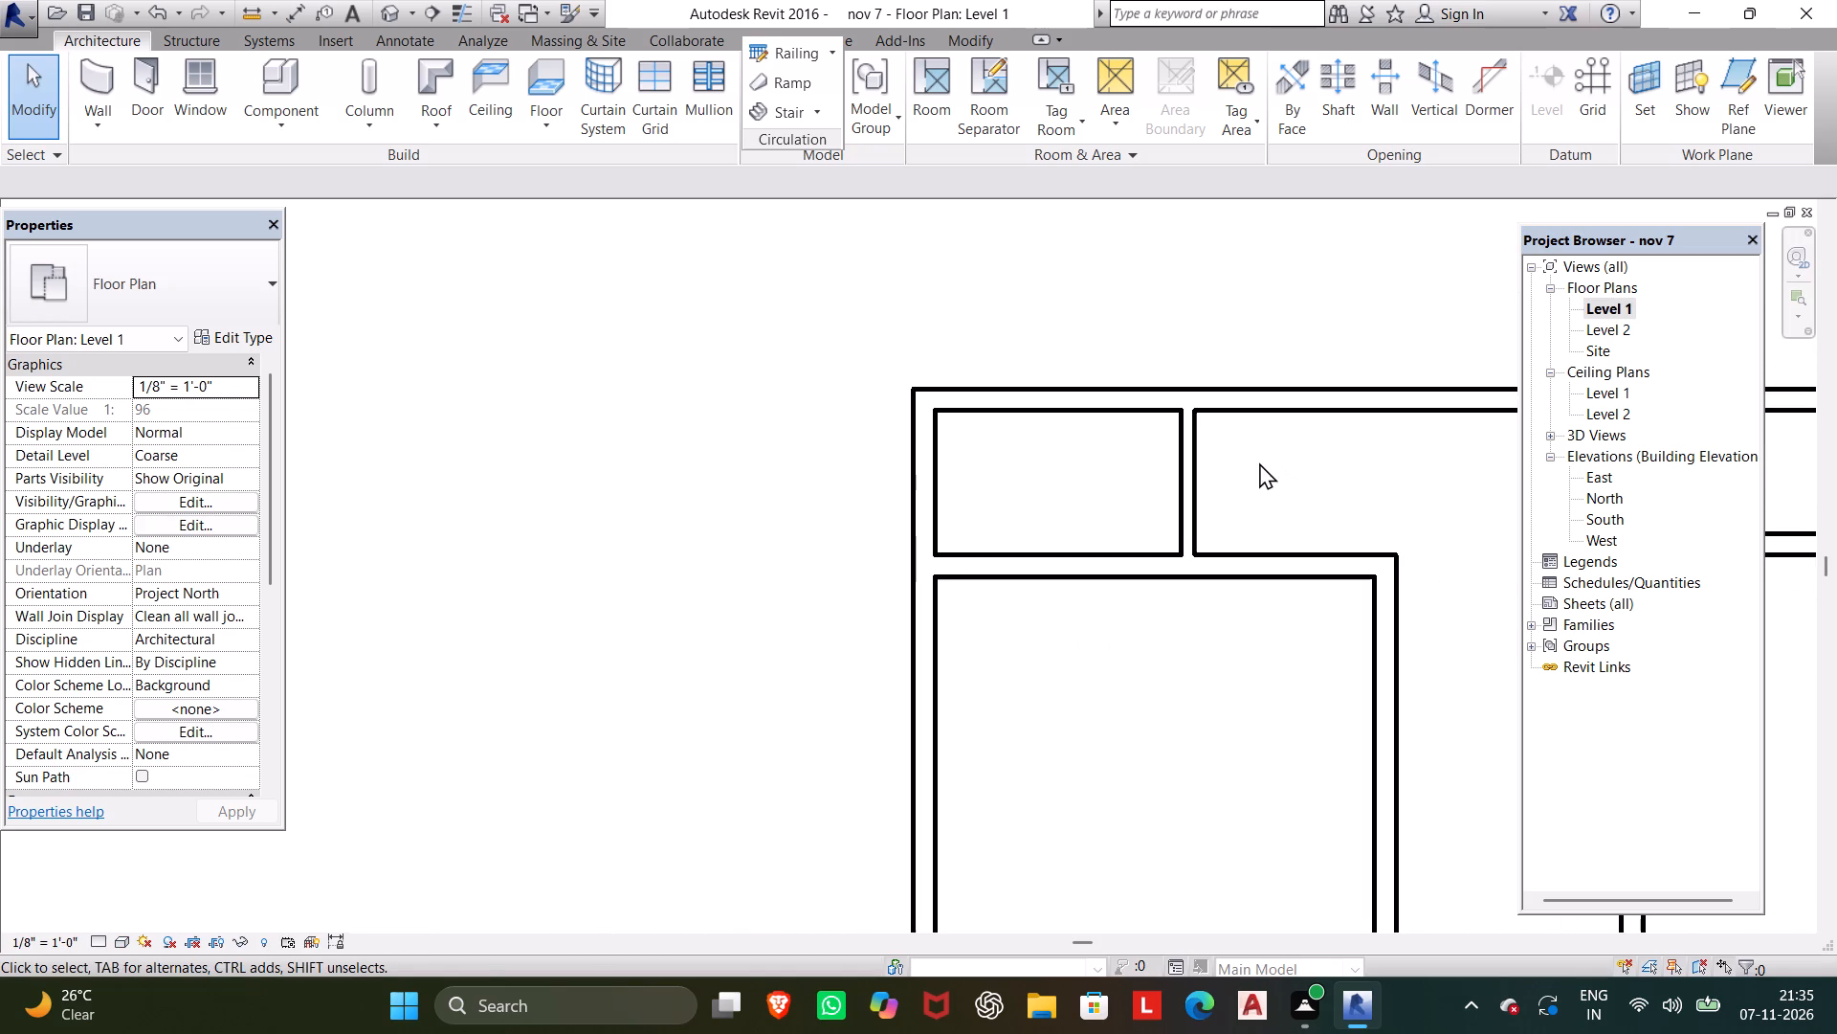
{"action": "scroll", "coordinate": [1323, 486], "scroll_direction": "down", "scroll_amount": 1}
{"action": "middle_click_drag", "start_coordinate": [1323, 486], "coordinate": [1098, 320]}
{"action": "scroll", "coordinate": [1124, 335], "scroll_direction": "down", "scroll_amount": 2}
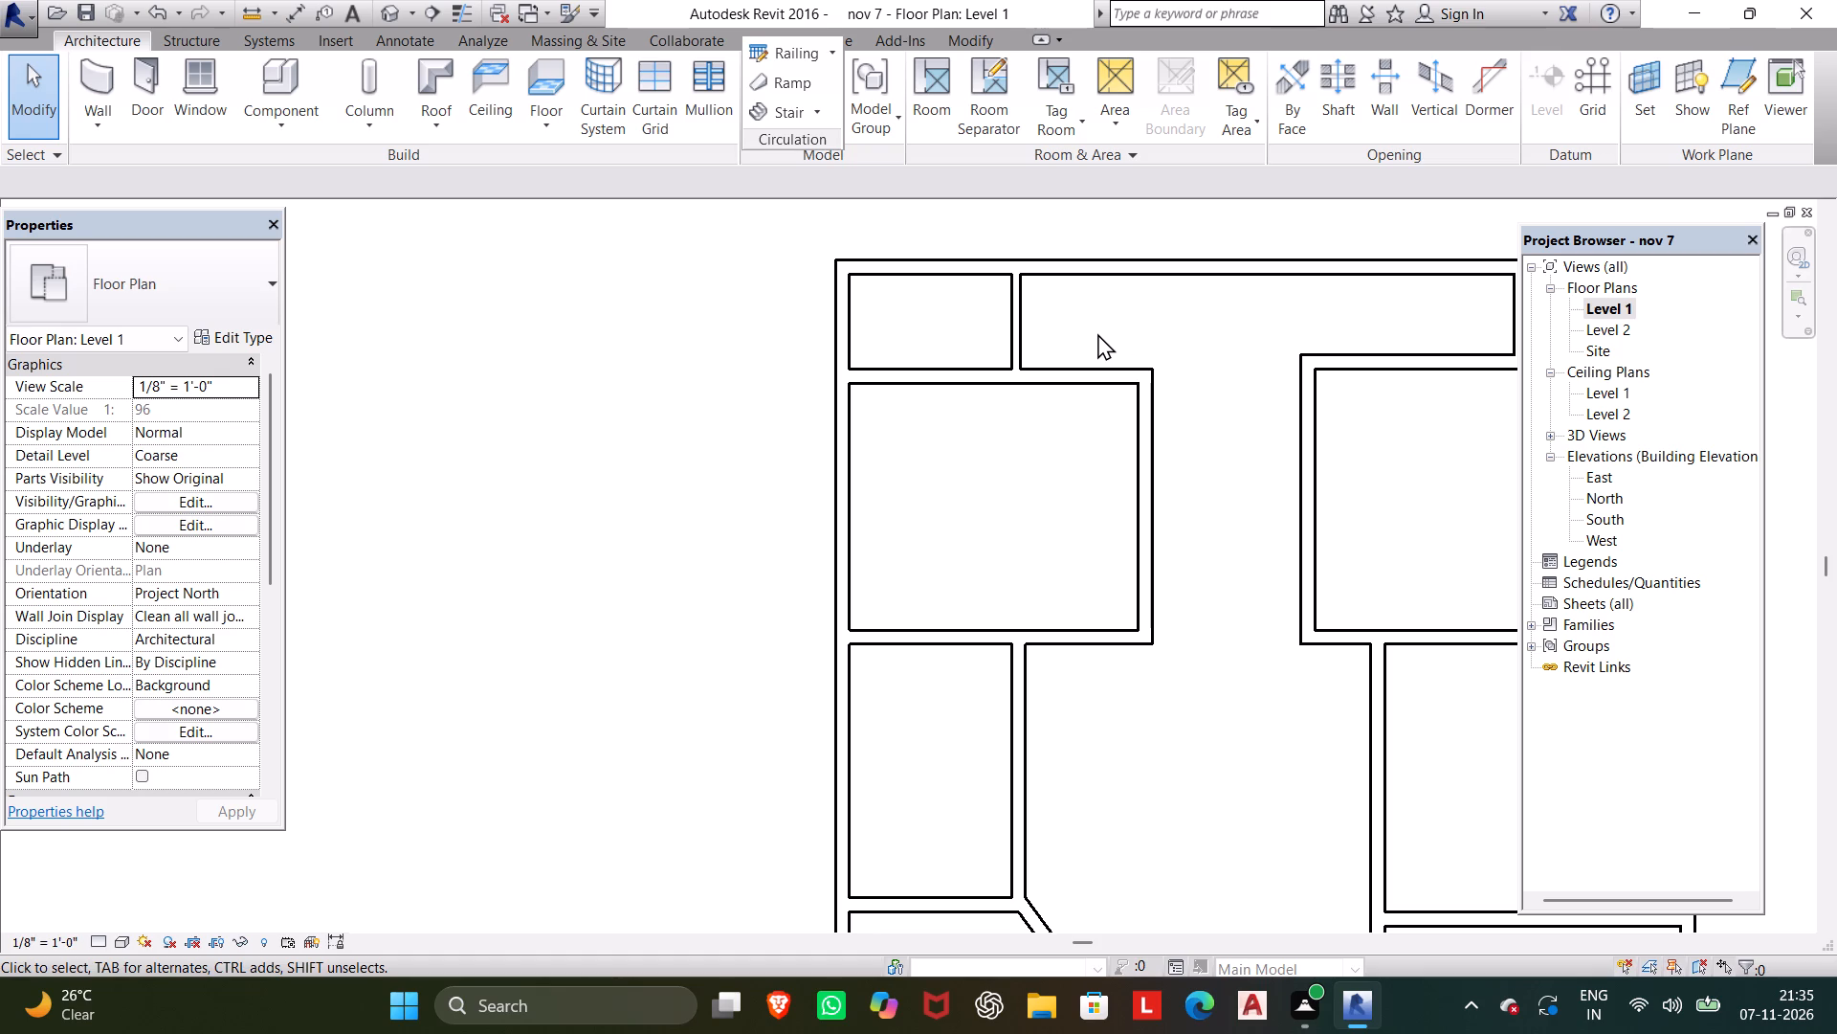
{"action": "middle_click_drag", "start_coordinate": [1091, 332], "coordinate": [935, 0]}
{"action": "scroll", "coordinate": [985, 226], "scroll_direction": "down", "scroll_amount": 3}
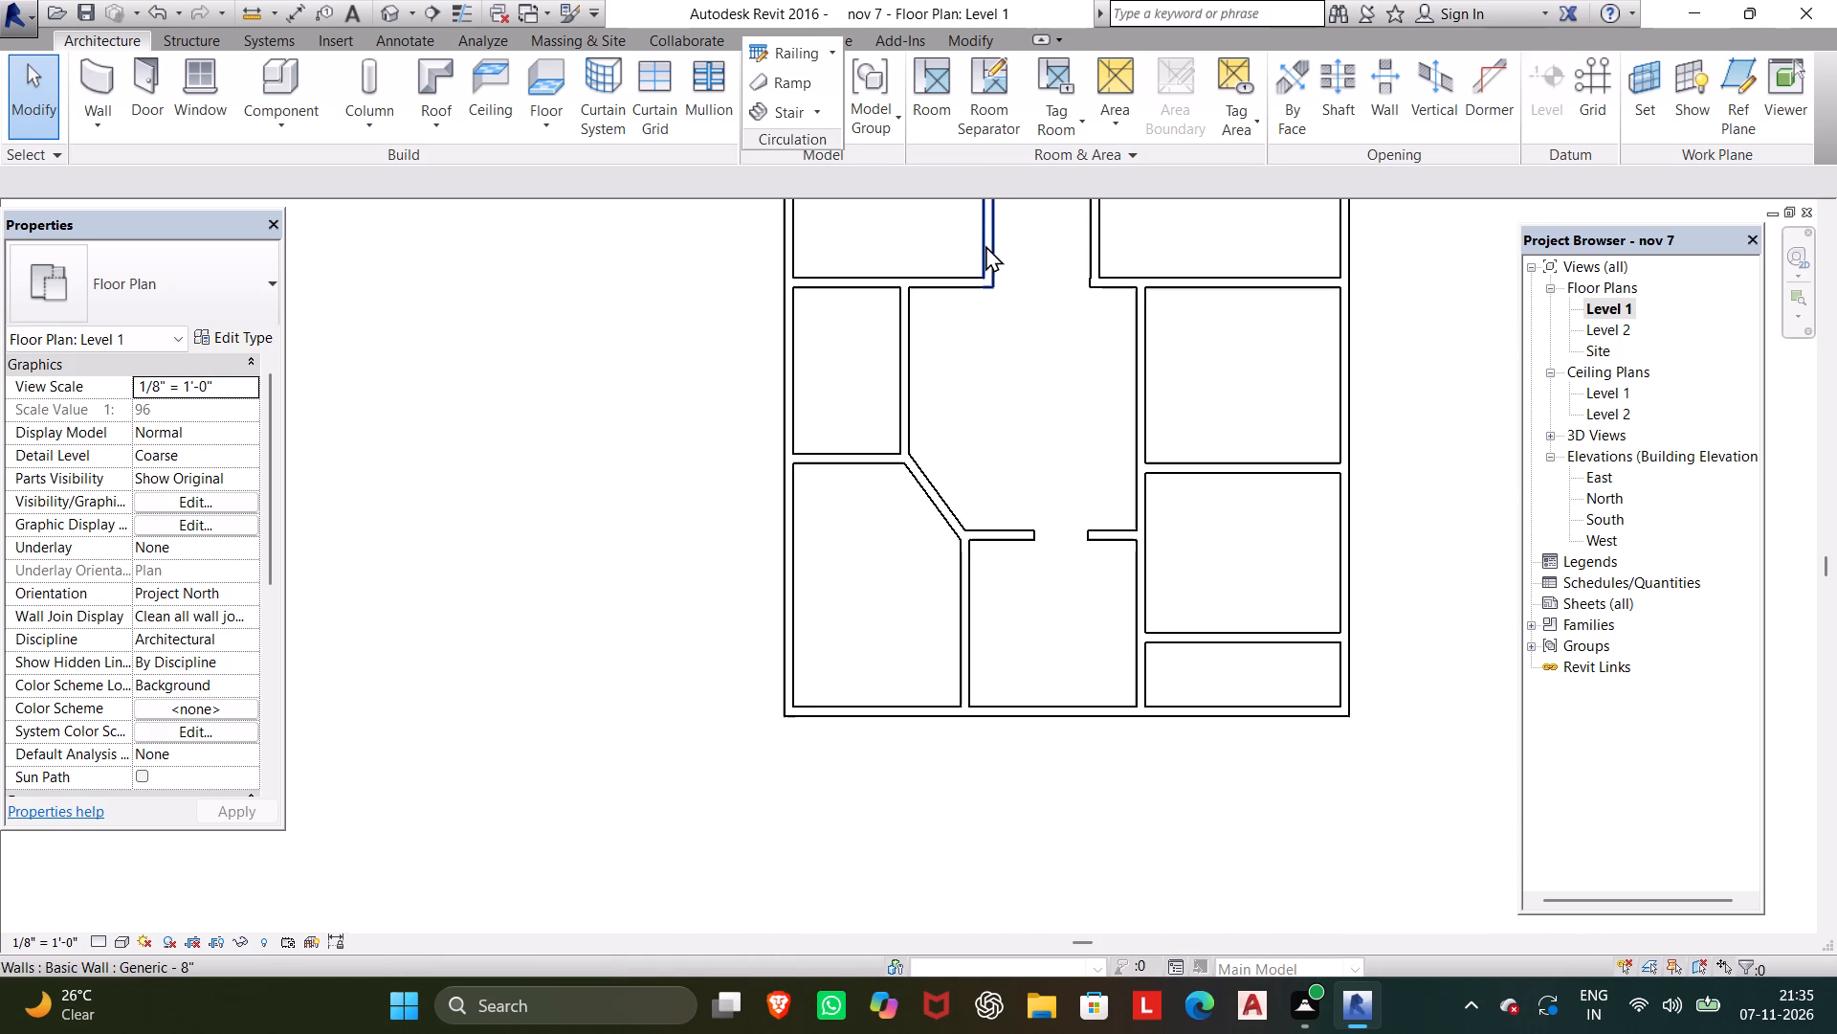
Start the Door tool and open the Door-Exterior-Double-Two_Lite family from the US Imperial Doors Commercial folder for loading.
{"action": "left_click", "coordinate": [157, 78]}
{"action": "left_click", "coordinate": [952, 81]}
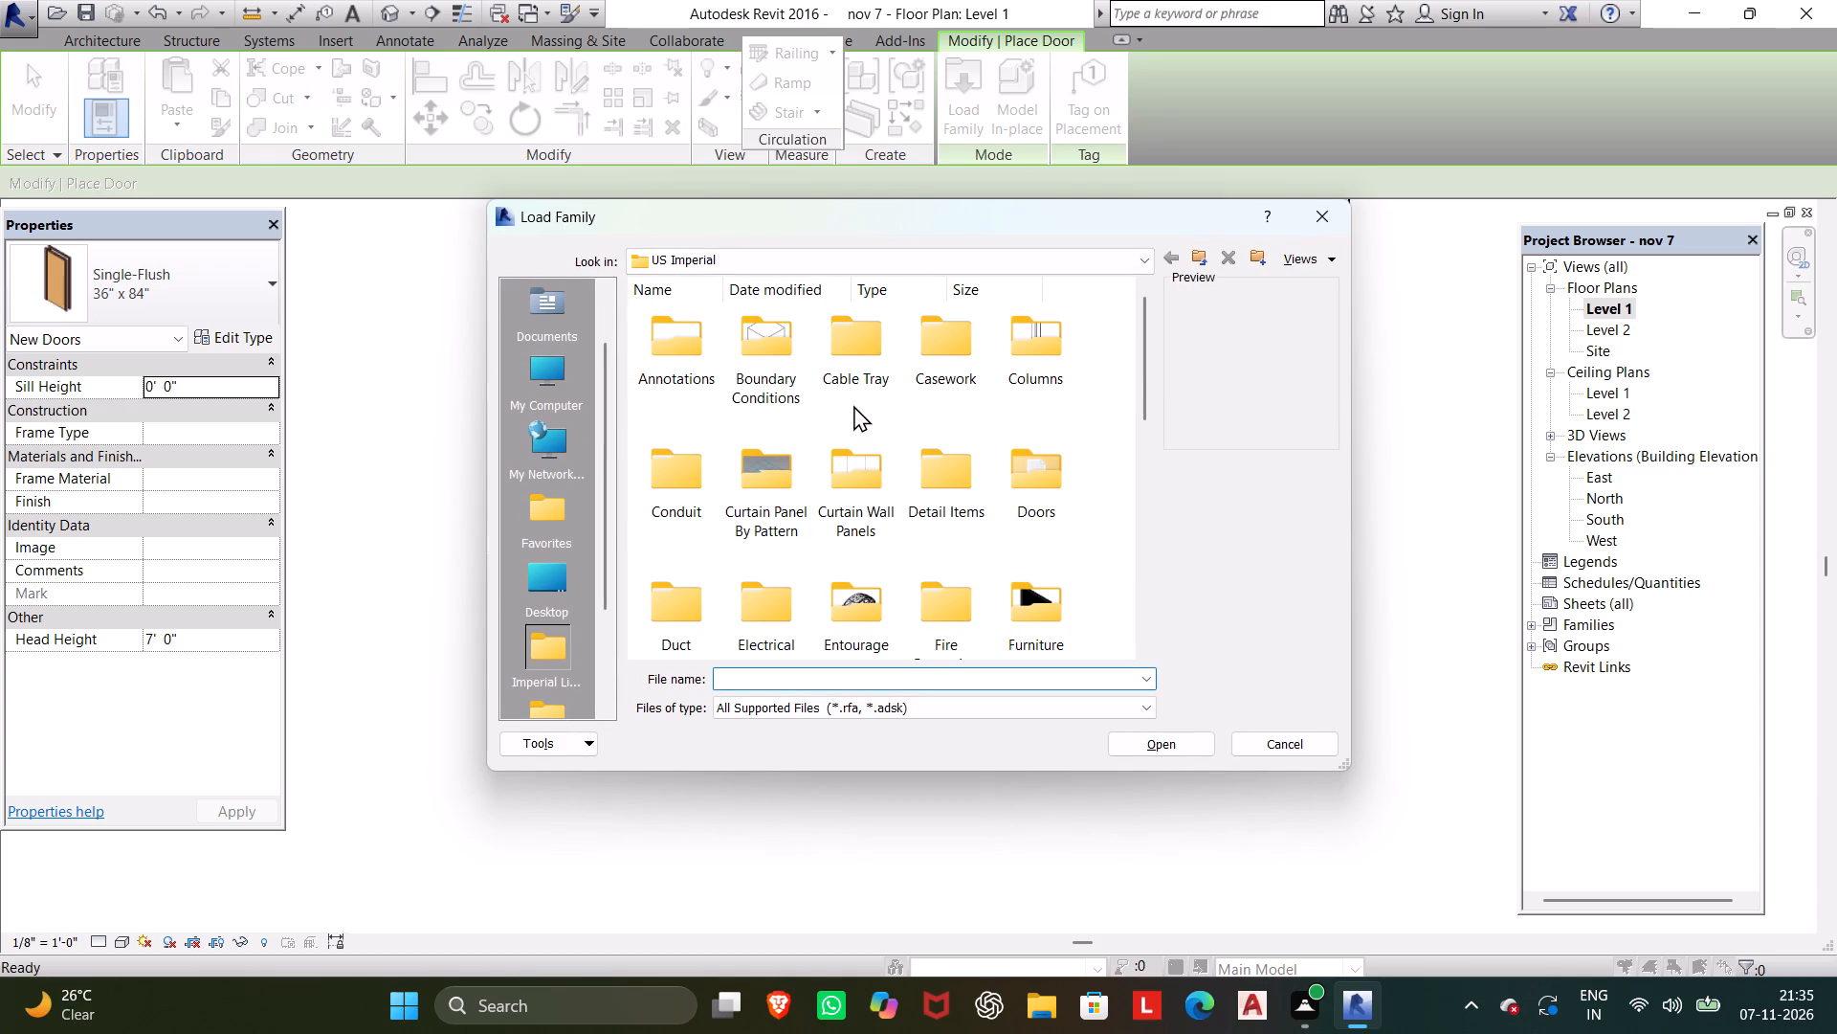
{"action": "scroll", "coordinate": [856, 402], "scroll_direction": "down", "scroll_amount": 4}
{"action": "scroll", "coordinate": [976, 405], "scroll_direction": "up", "scroll_amount": 2}
{"action": "left_click", "coordinate": [1055, 347]}
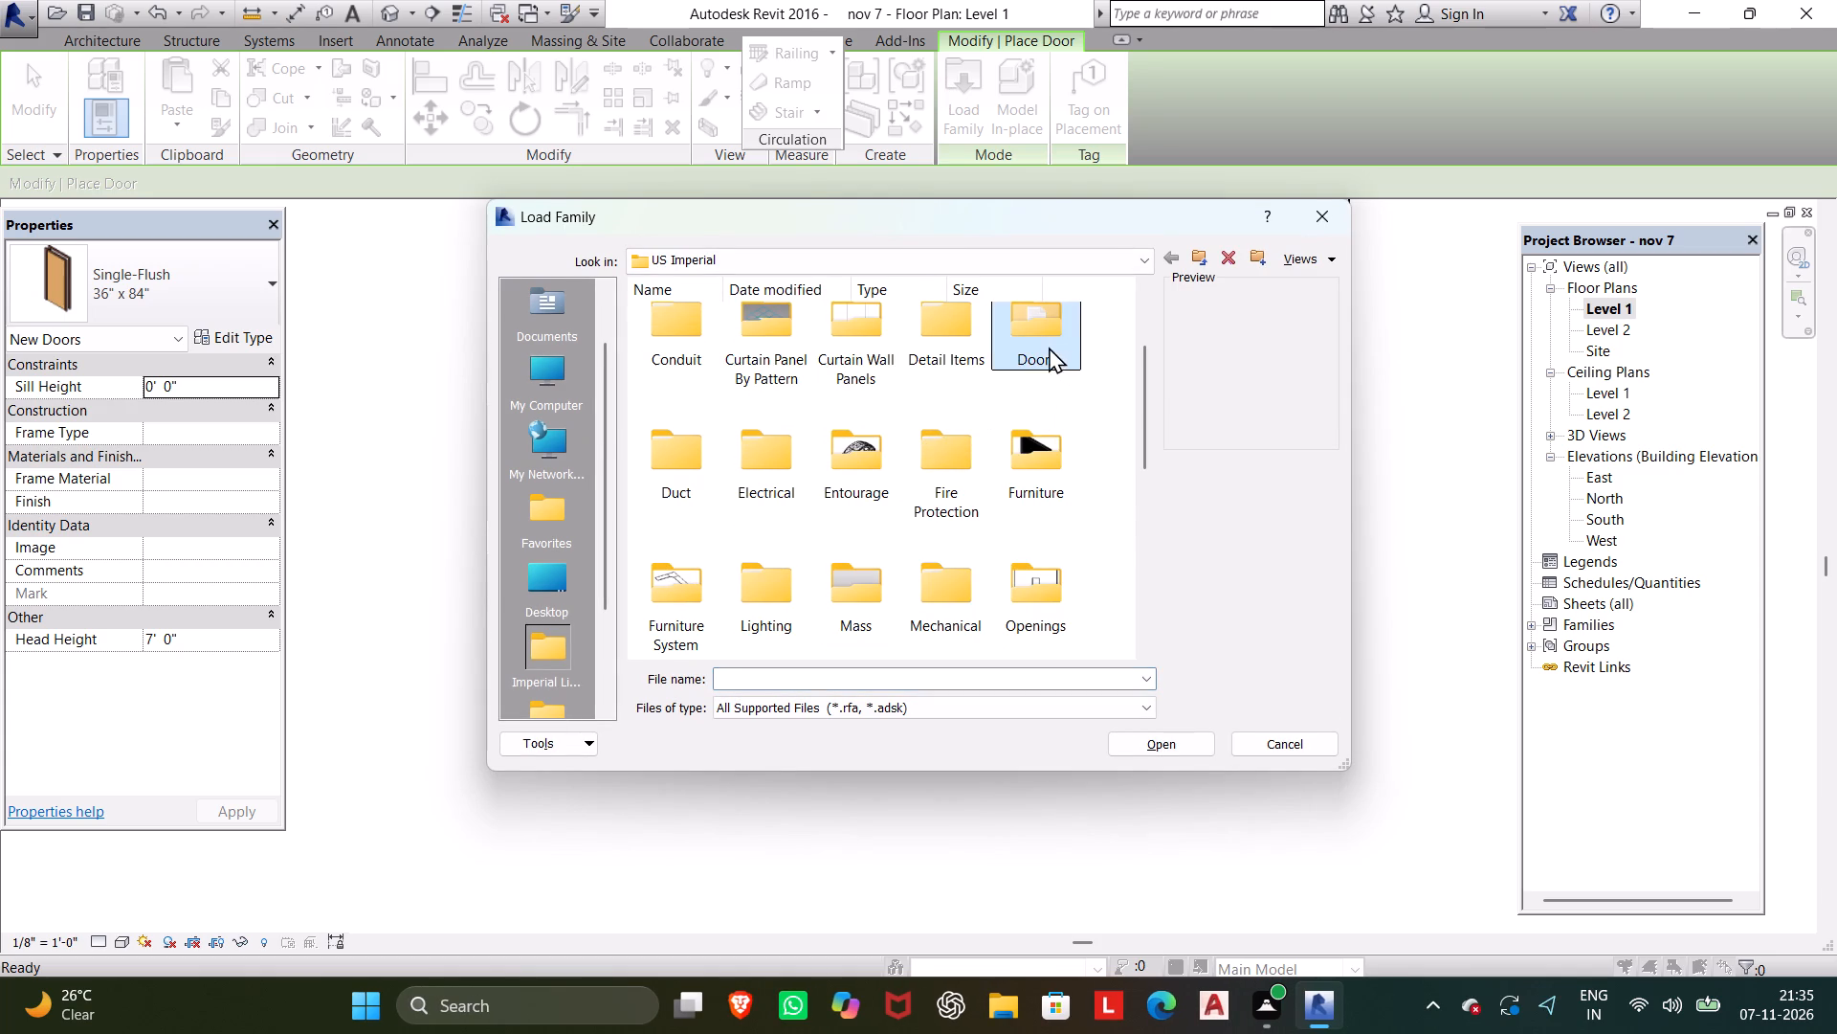
{"action": "key", "text": "Return"}
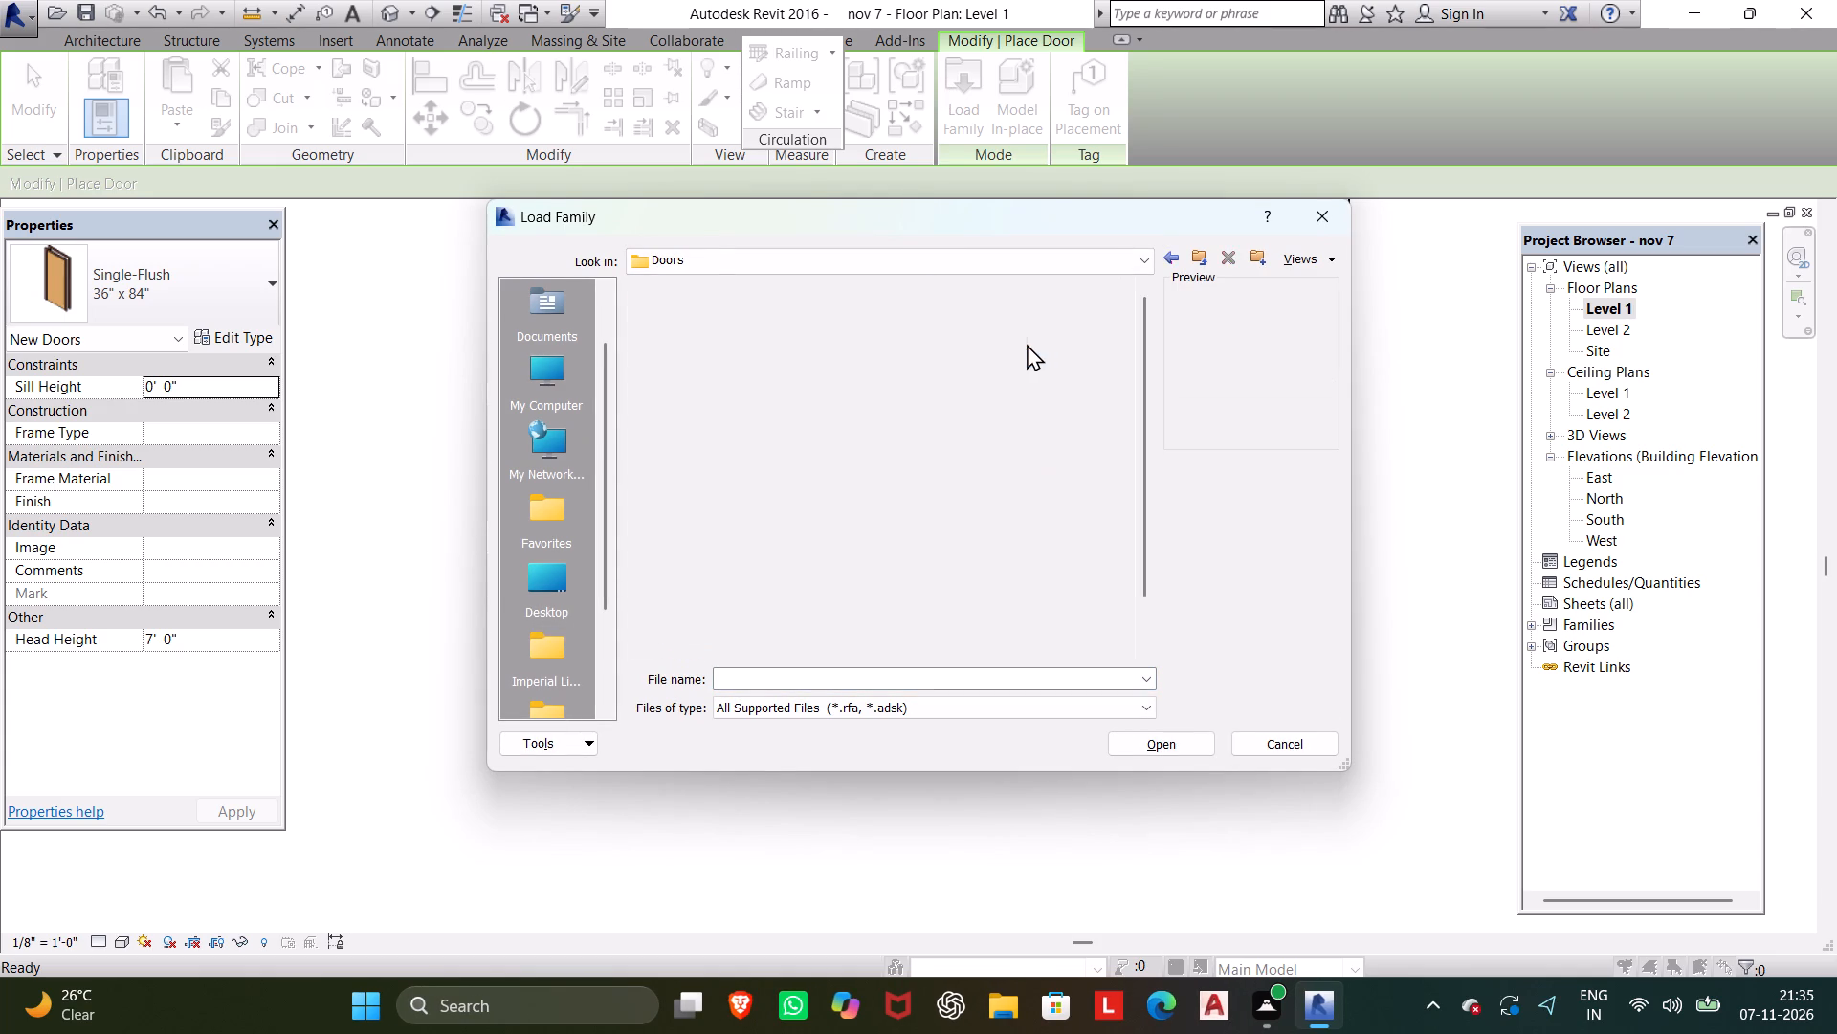
{"action": "key", "text": "Return"}
{"action": "left_click", "coordinate": [1265, 234]}
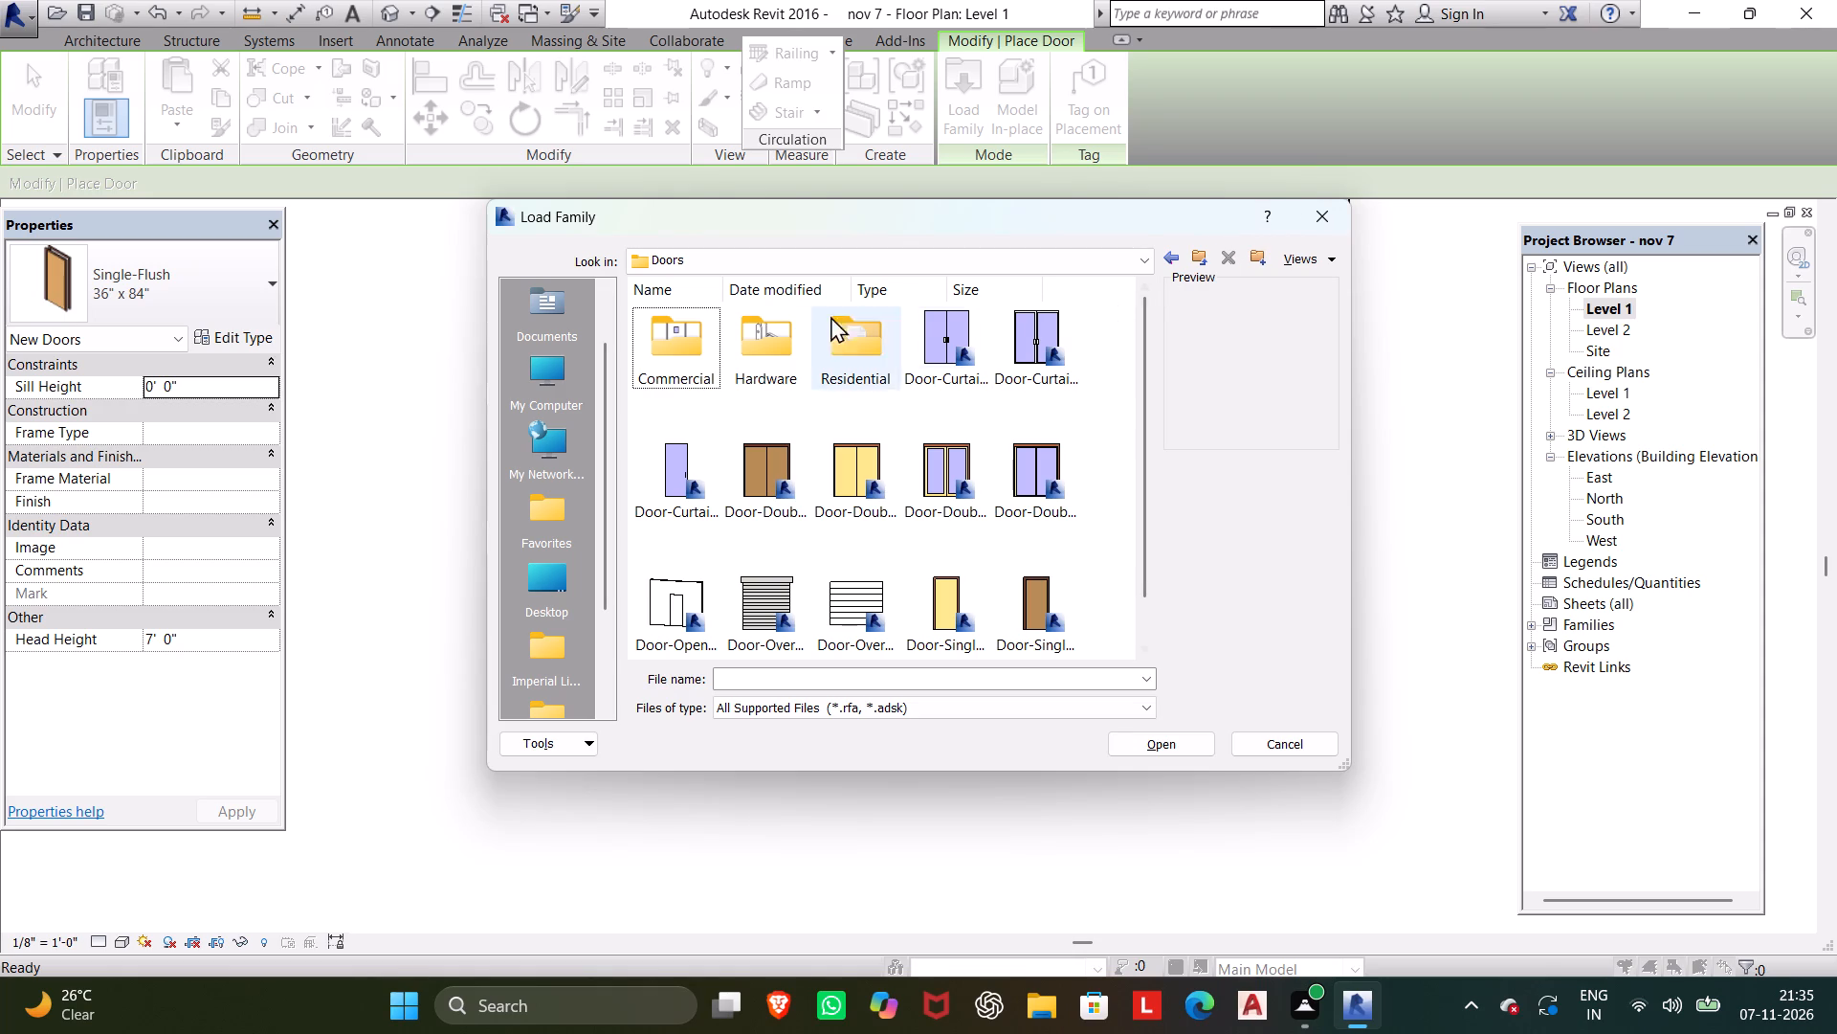
{"action": "left_click", "coordinate": [703, 339]}
{"action": "key", "text": "Return"}
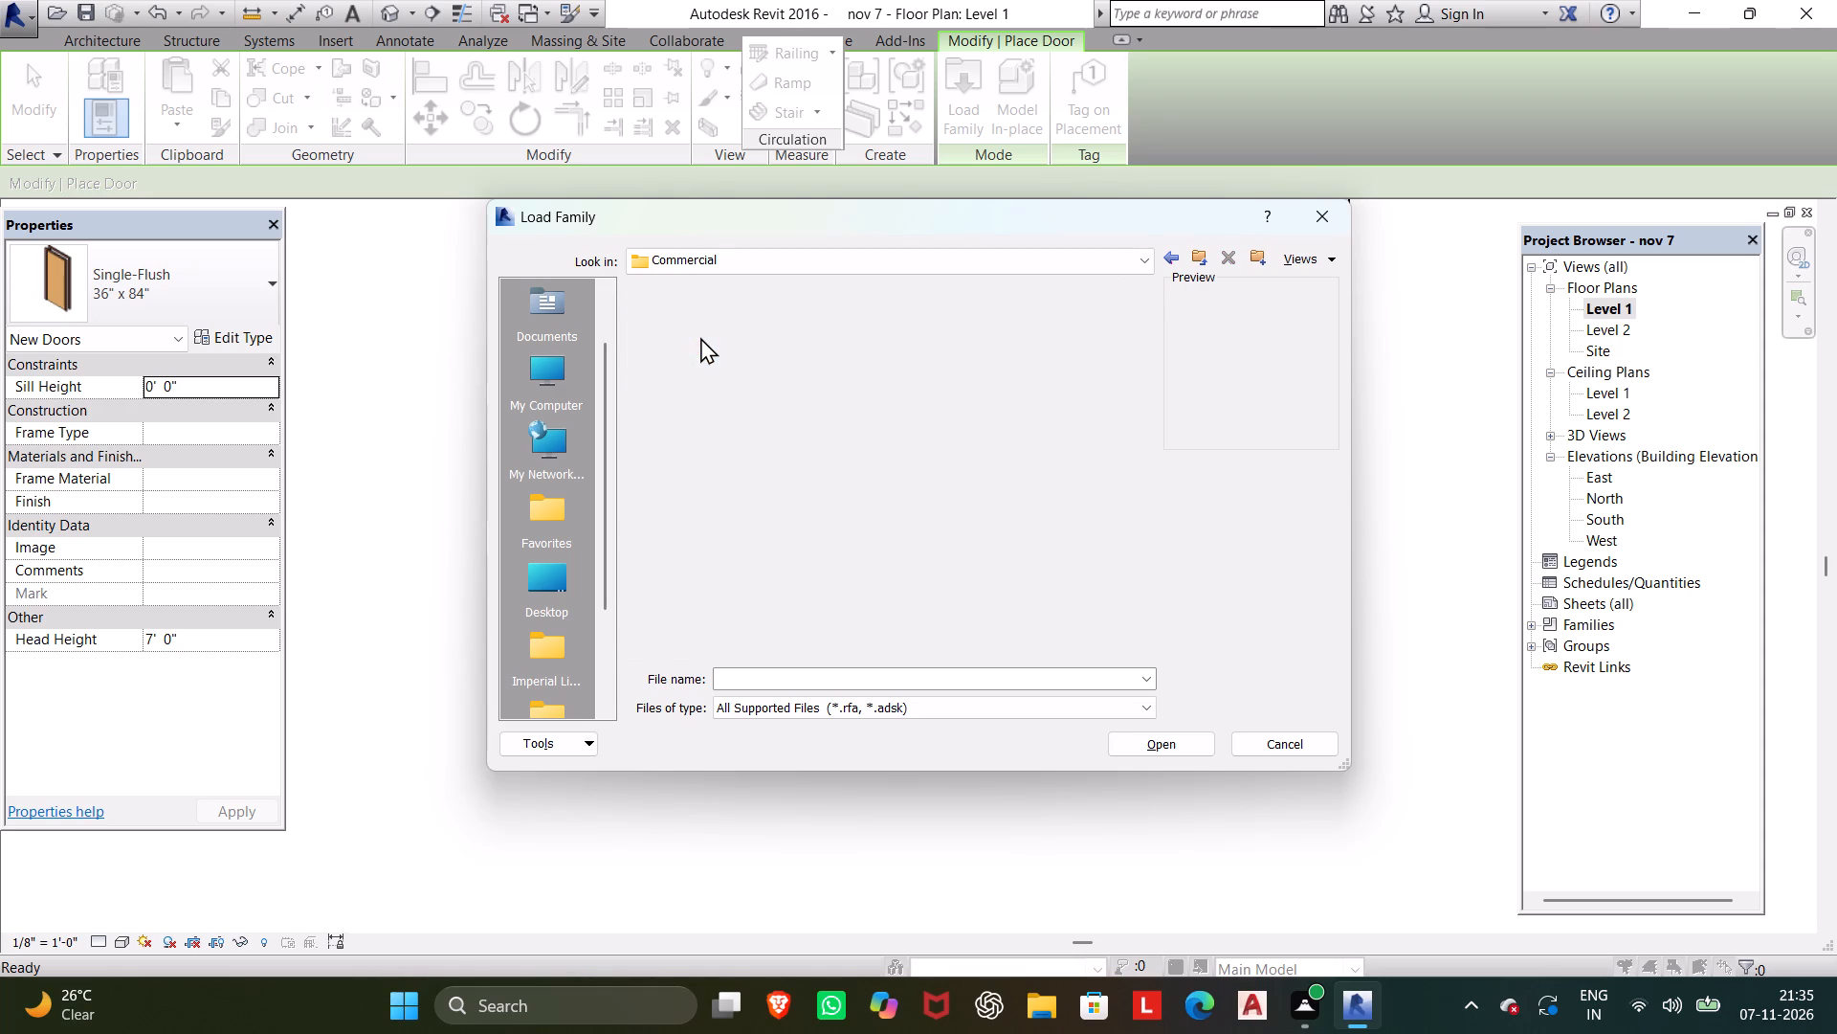
{"action": "scroll", "coordinate": [756, 424], "scroll_direction": "down", "scroll_amount": 2}
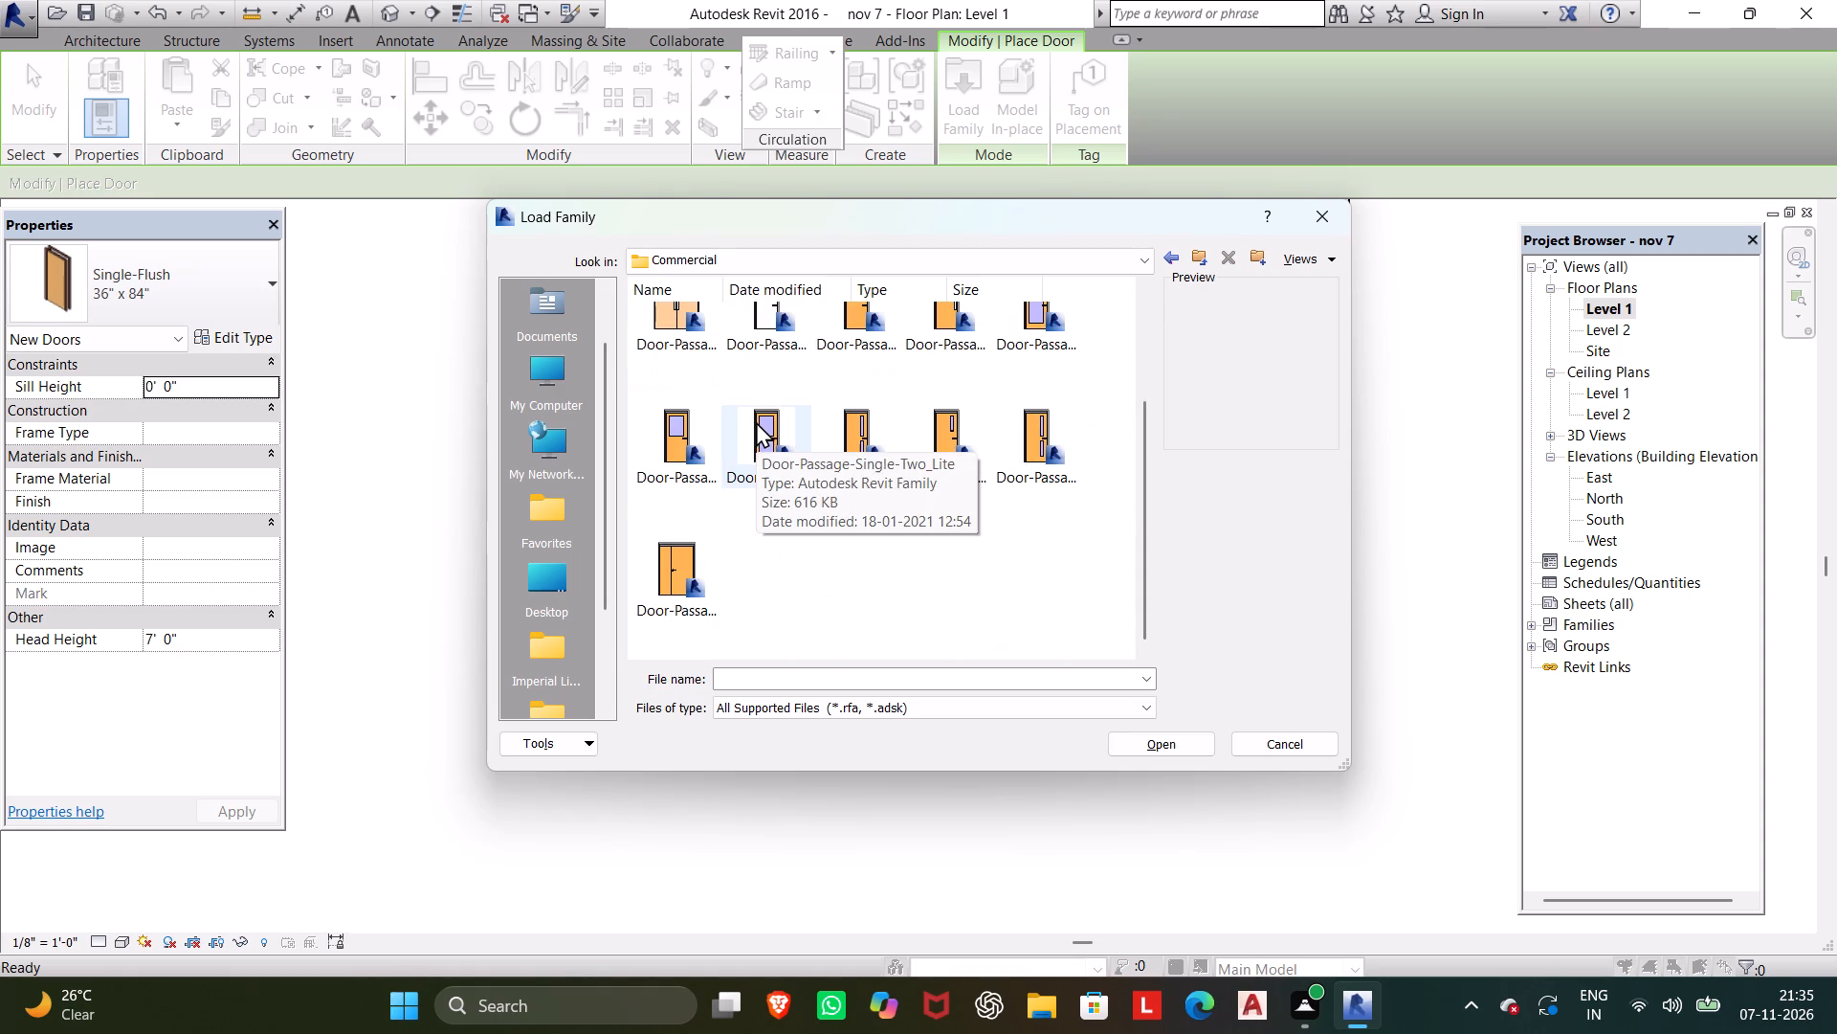
{"action": "scroll", "coordinate": [939, 390], "scroll_direction": "up", "scroll_amount": 2}
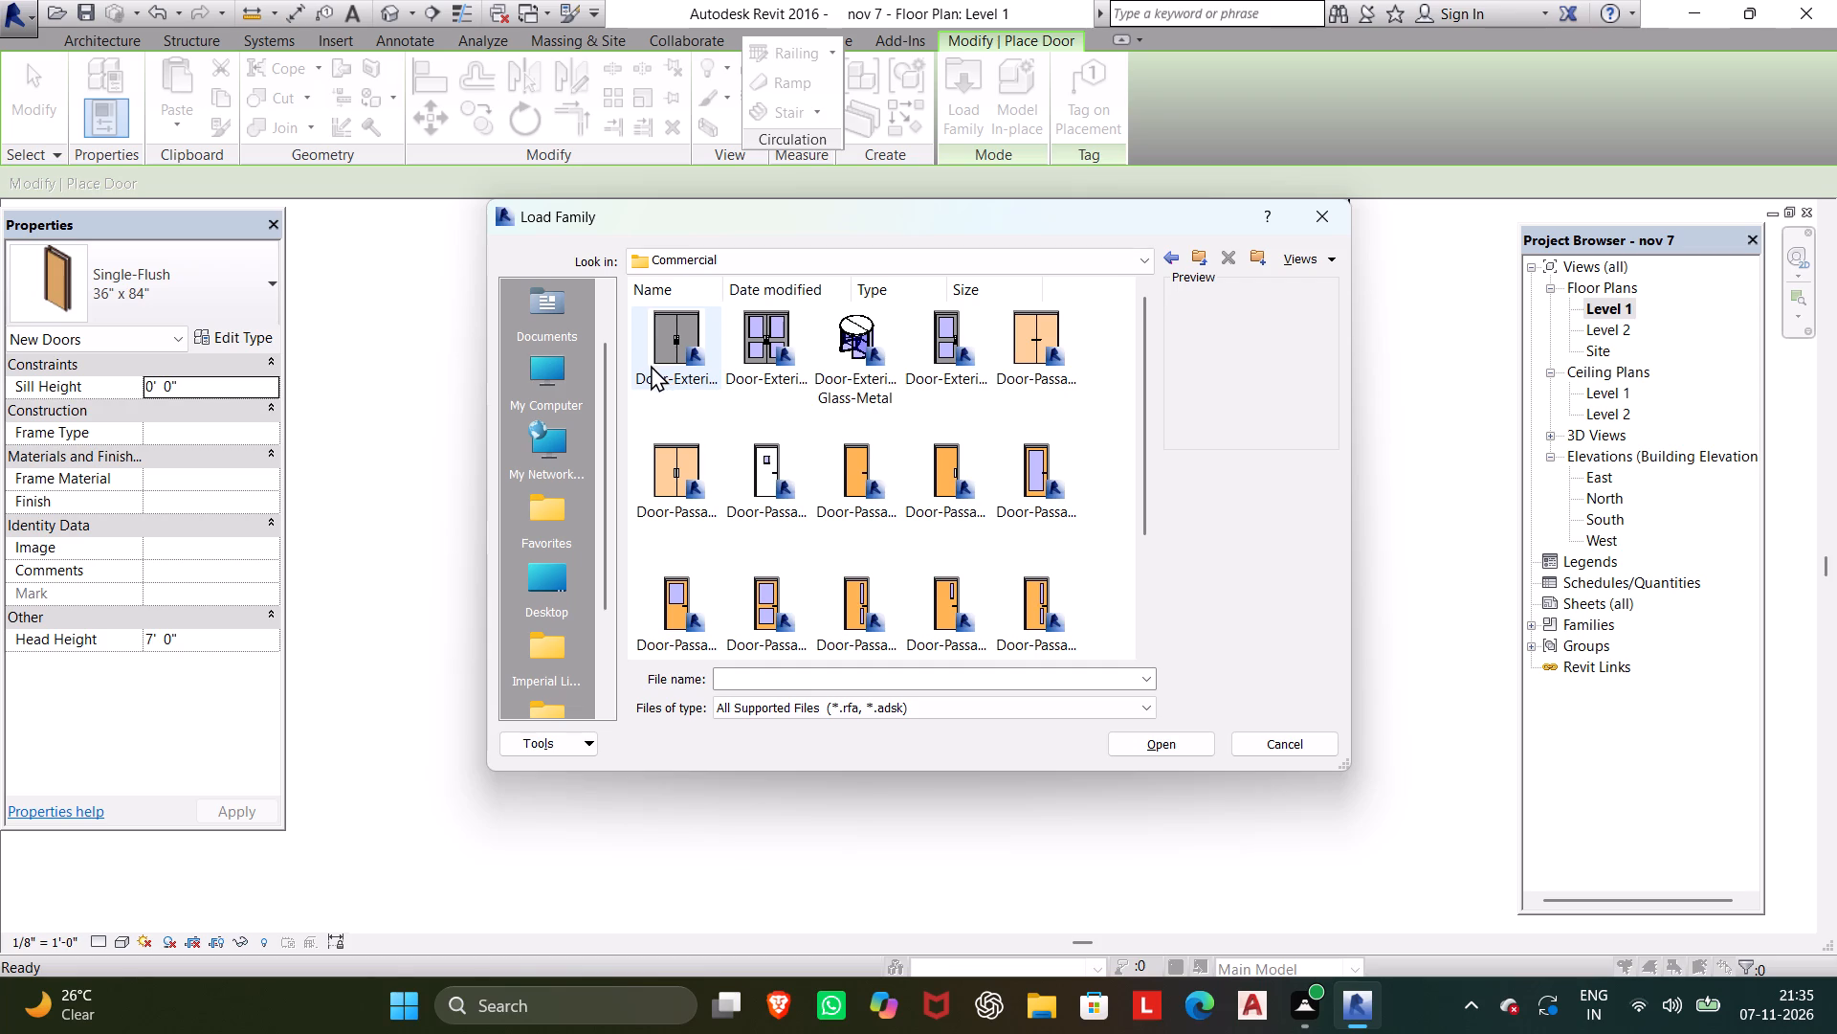
{"action": "left_click", "coordinate": [675, 351]}
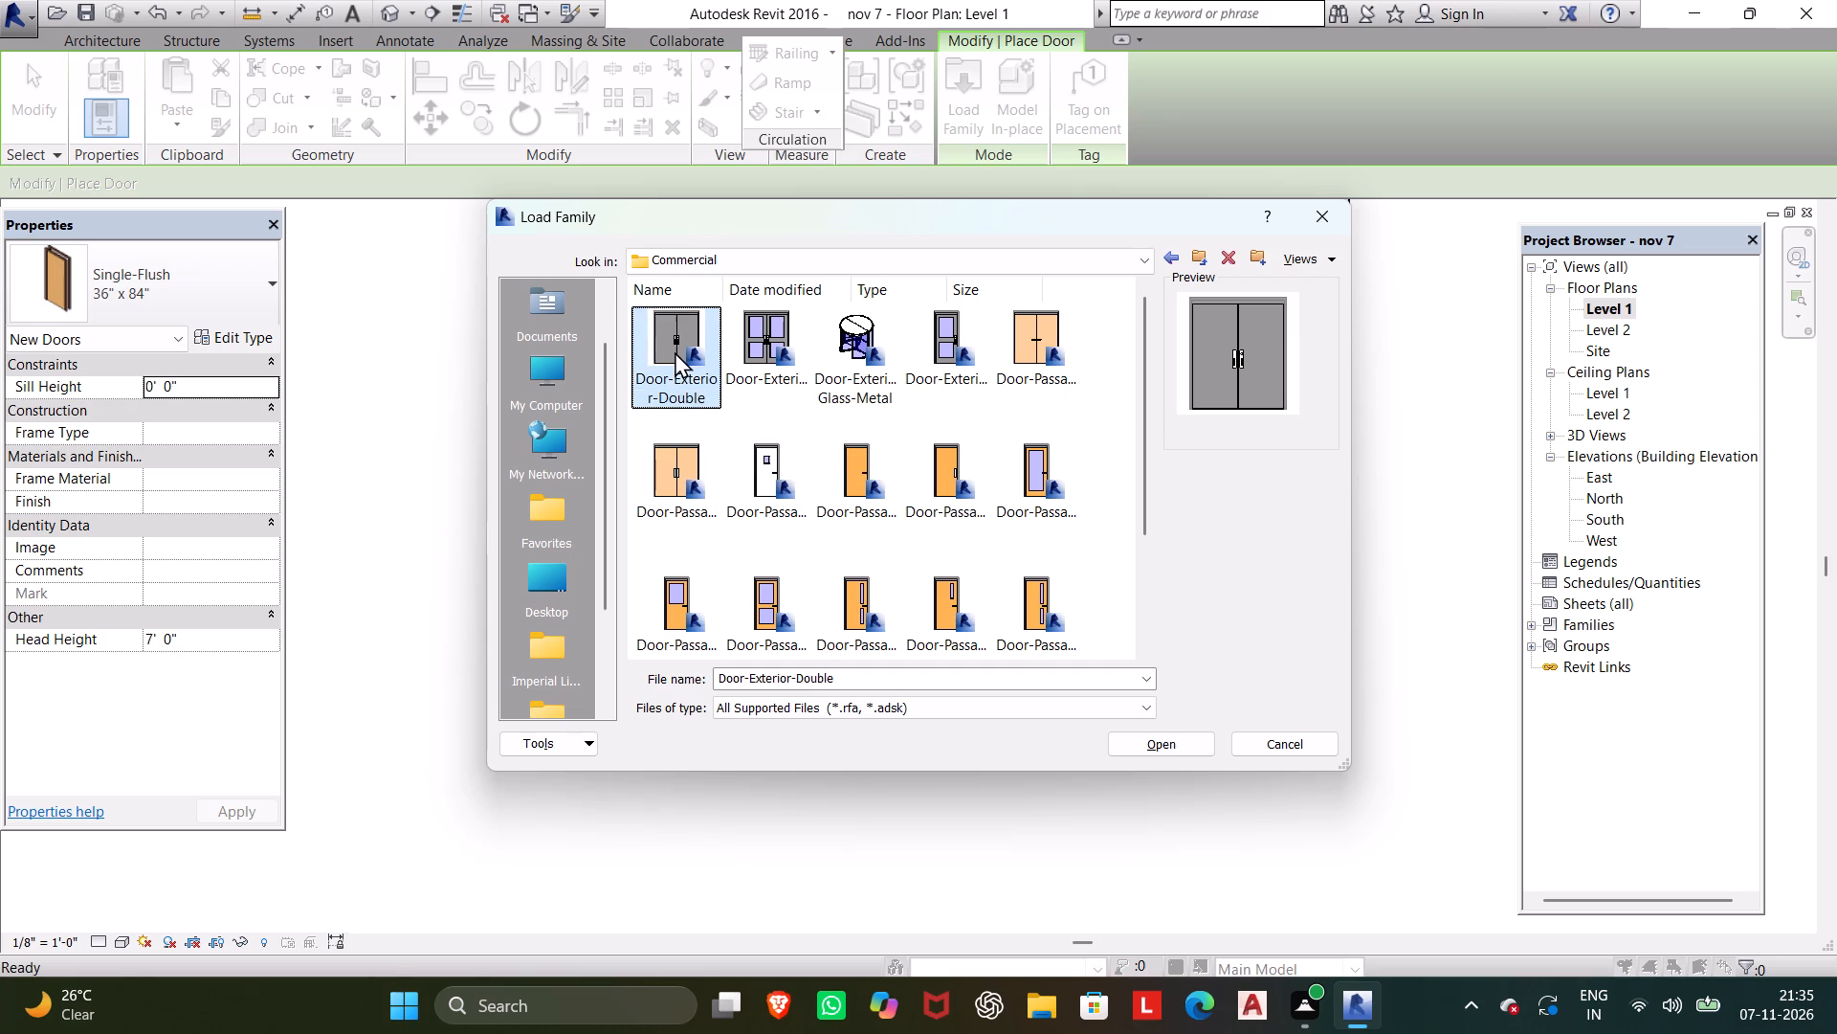
{"action": "left_click", "coordinate": [759, 332]}
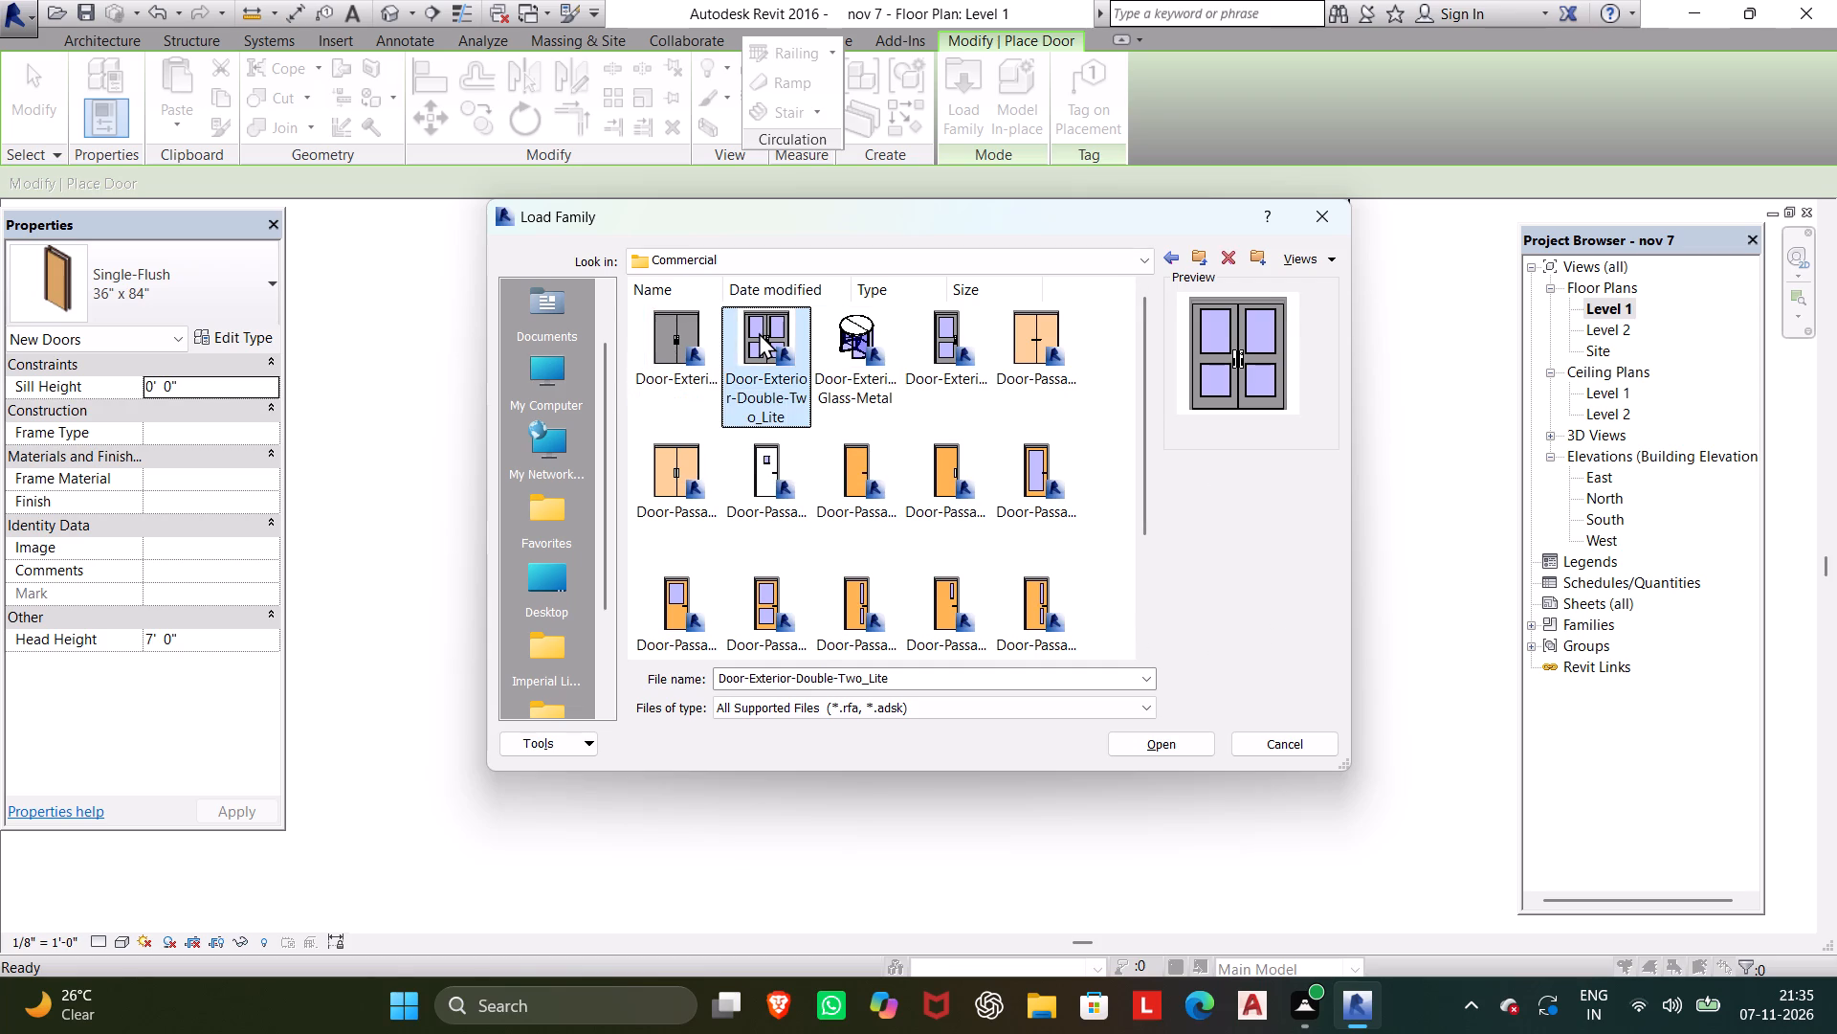
{"action": "left_click", "coordinate": [1126, 735]}
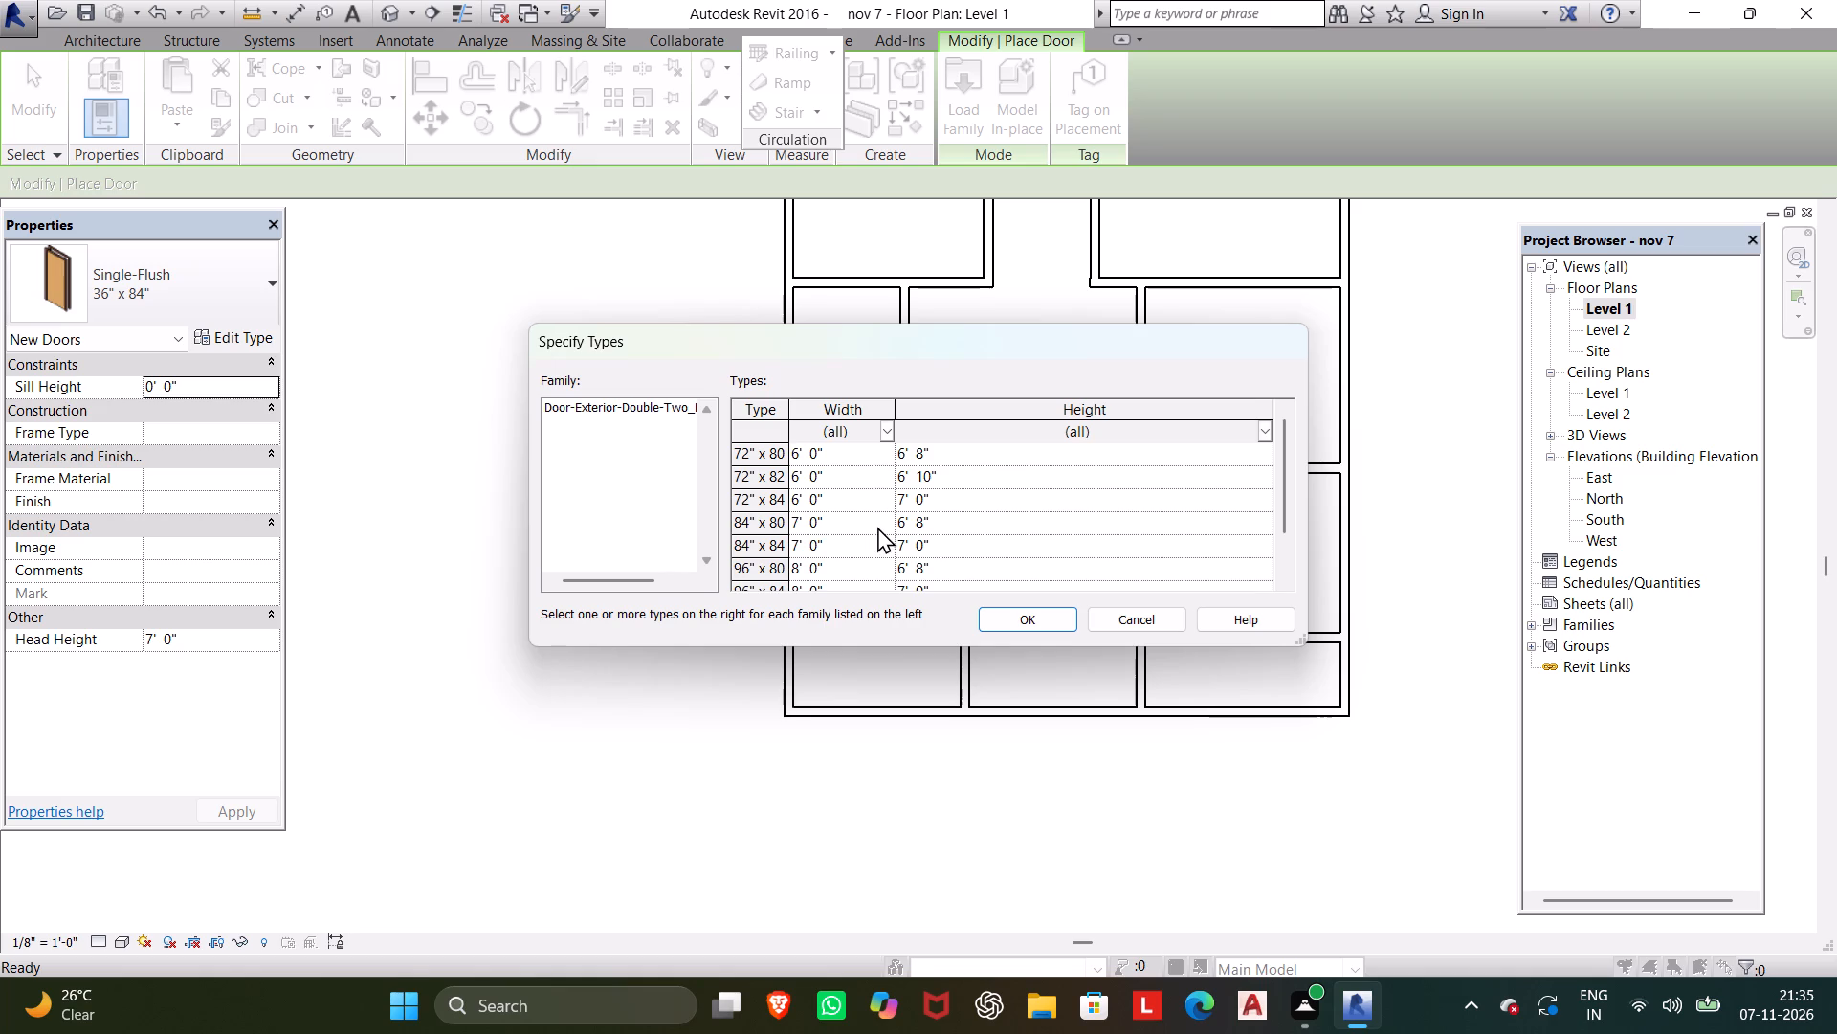
Load the 96" x 84" type of the exterior double door family for placement.
{"action": "scroll", "coordinate": [878, 526], "scroll_direction": "down", "scroll_amount": 4}
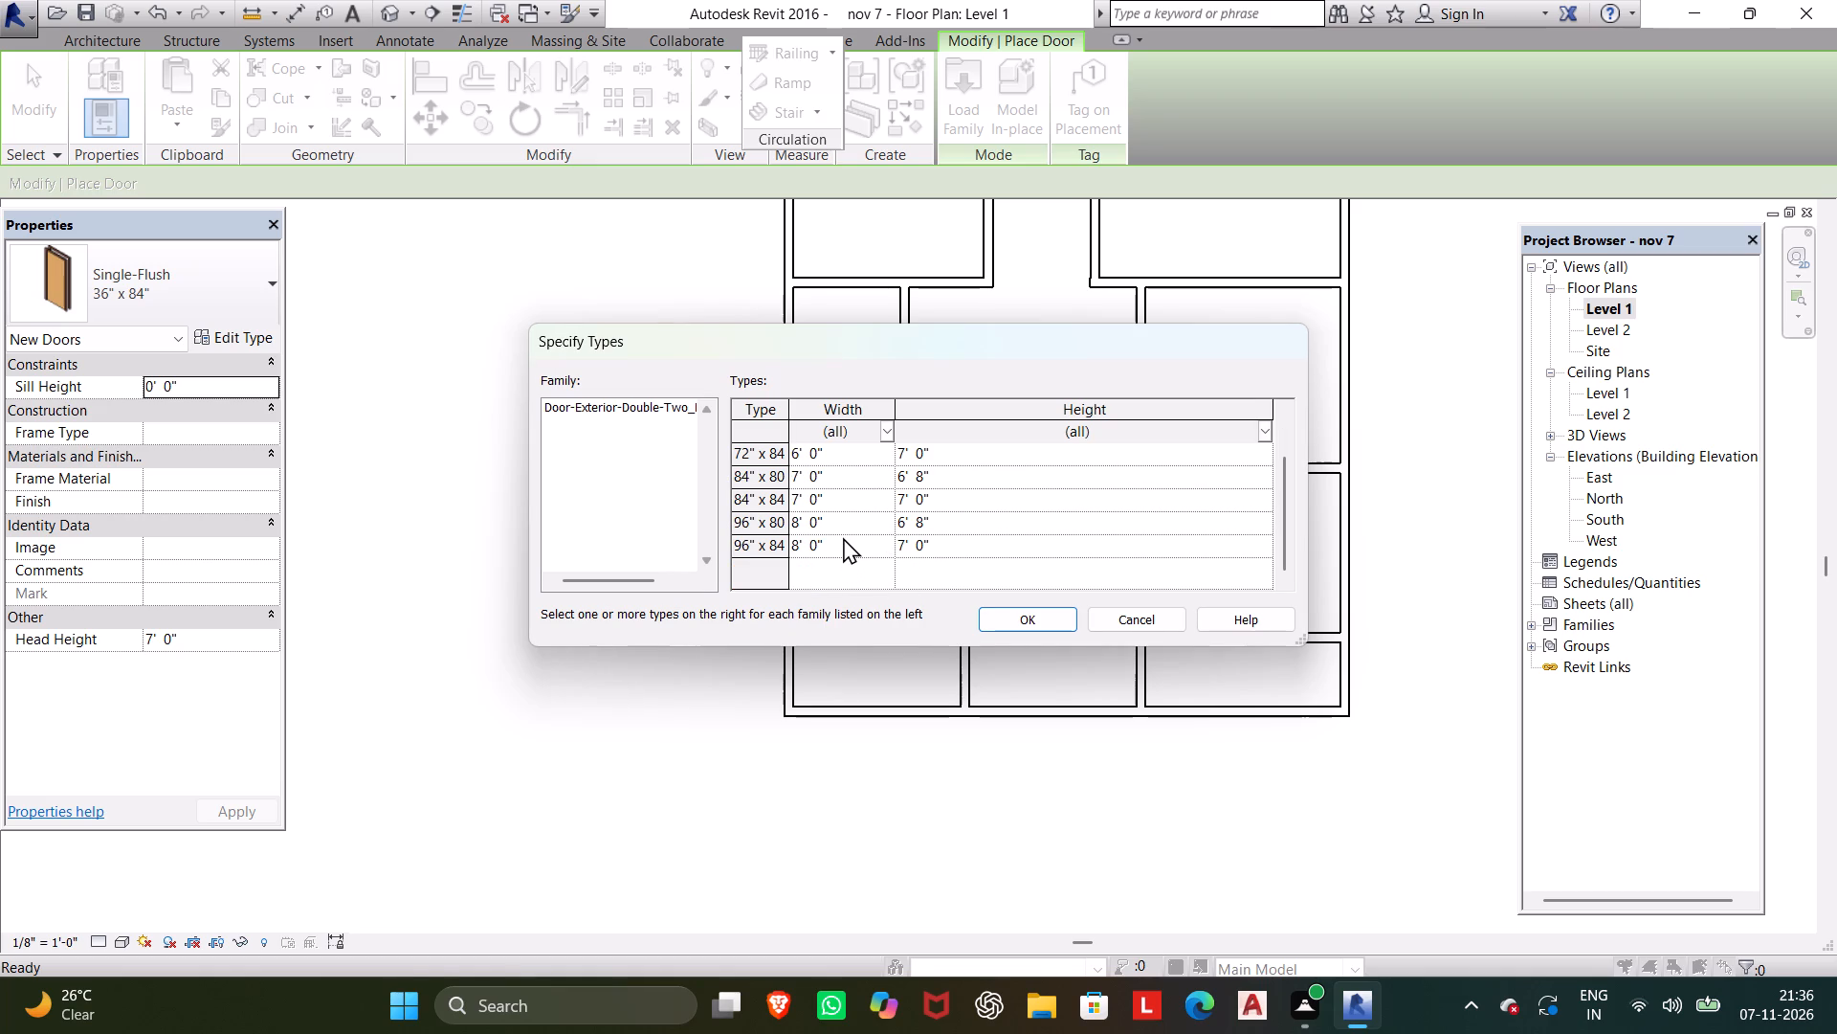
{"action": "left_click", "coordinate": [843, 537]}
{"action": "left_click", "coordinate": [1028, 617]}
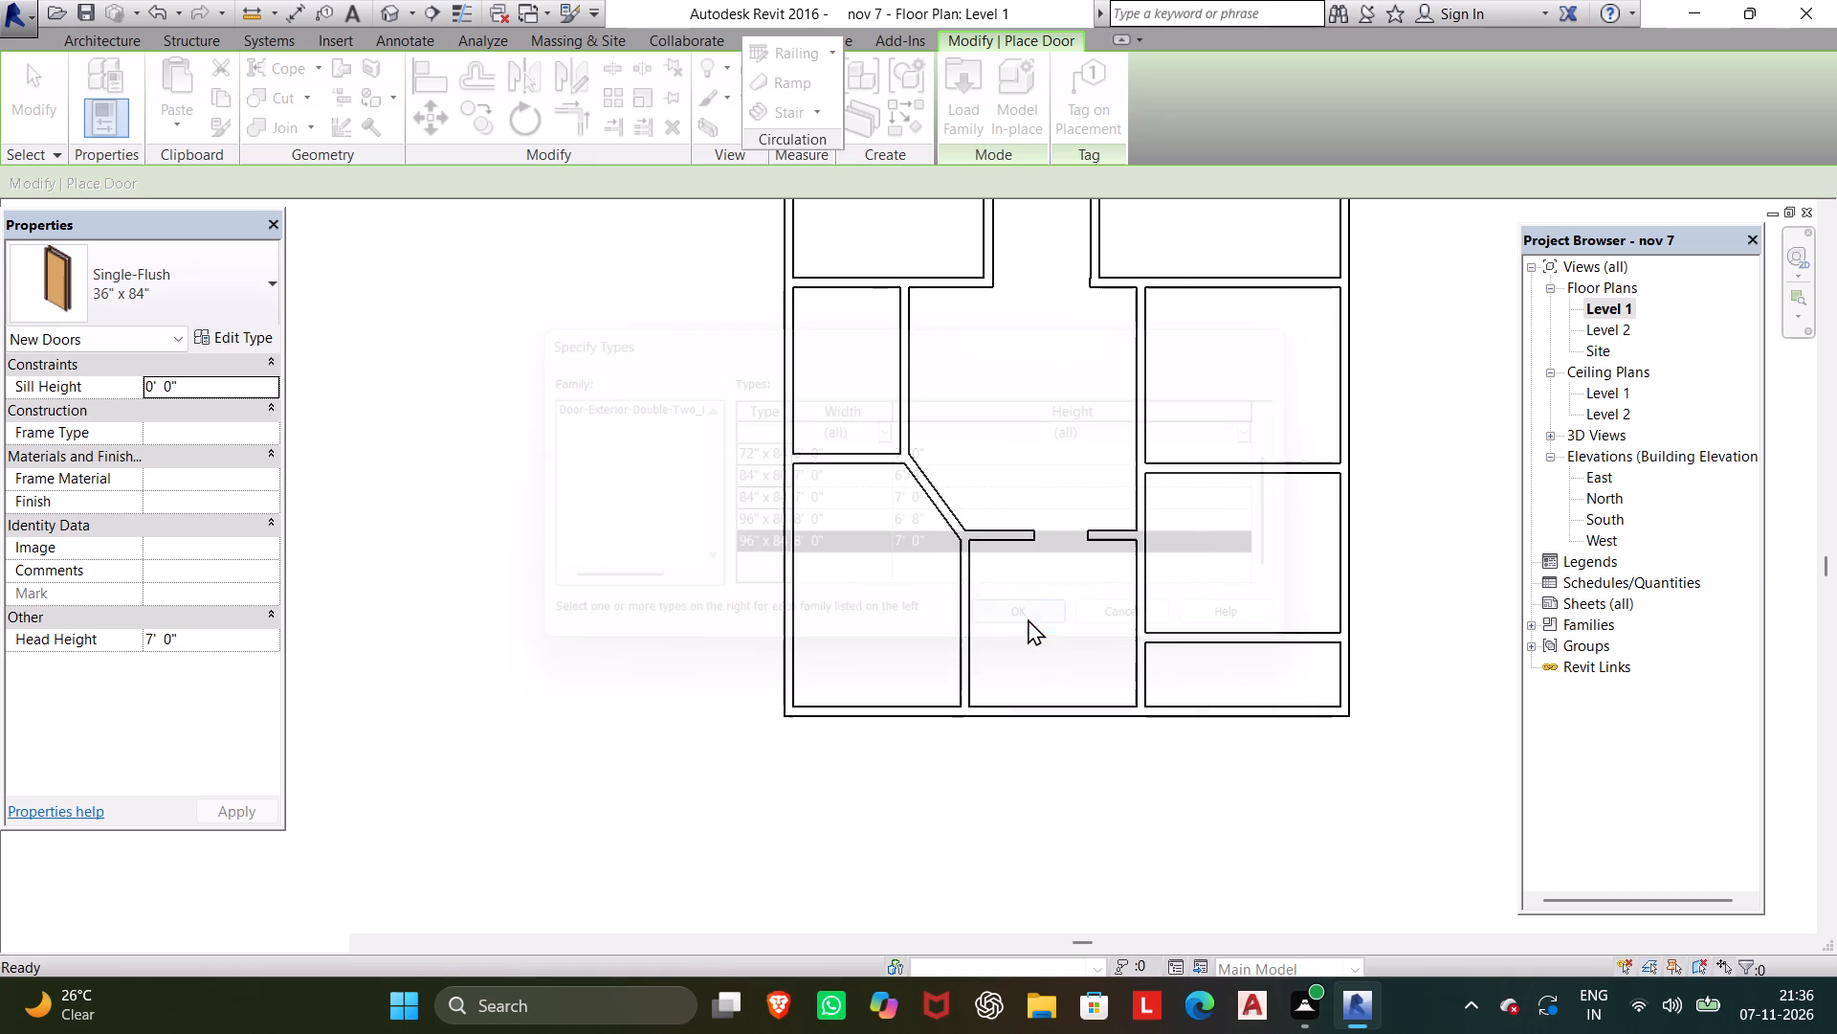
Place the 96" x 84" exterior double door midway along the south exterior wall of the southwest room.
{"action": "left_click", "coordinate": [869, 704]}
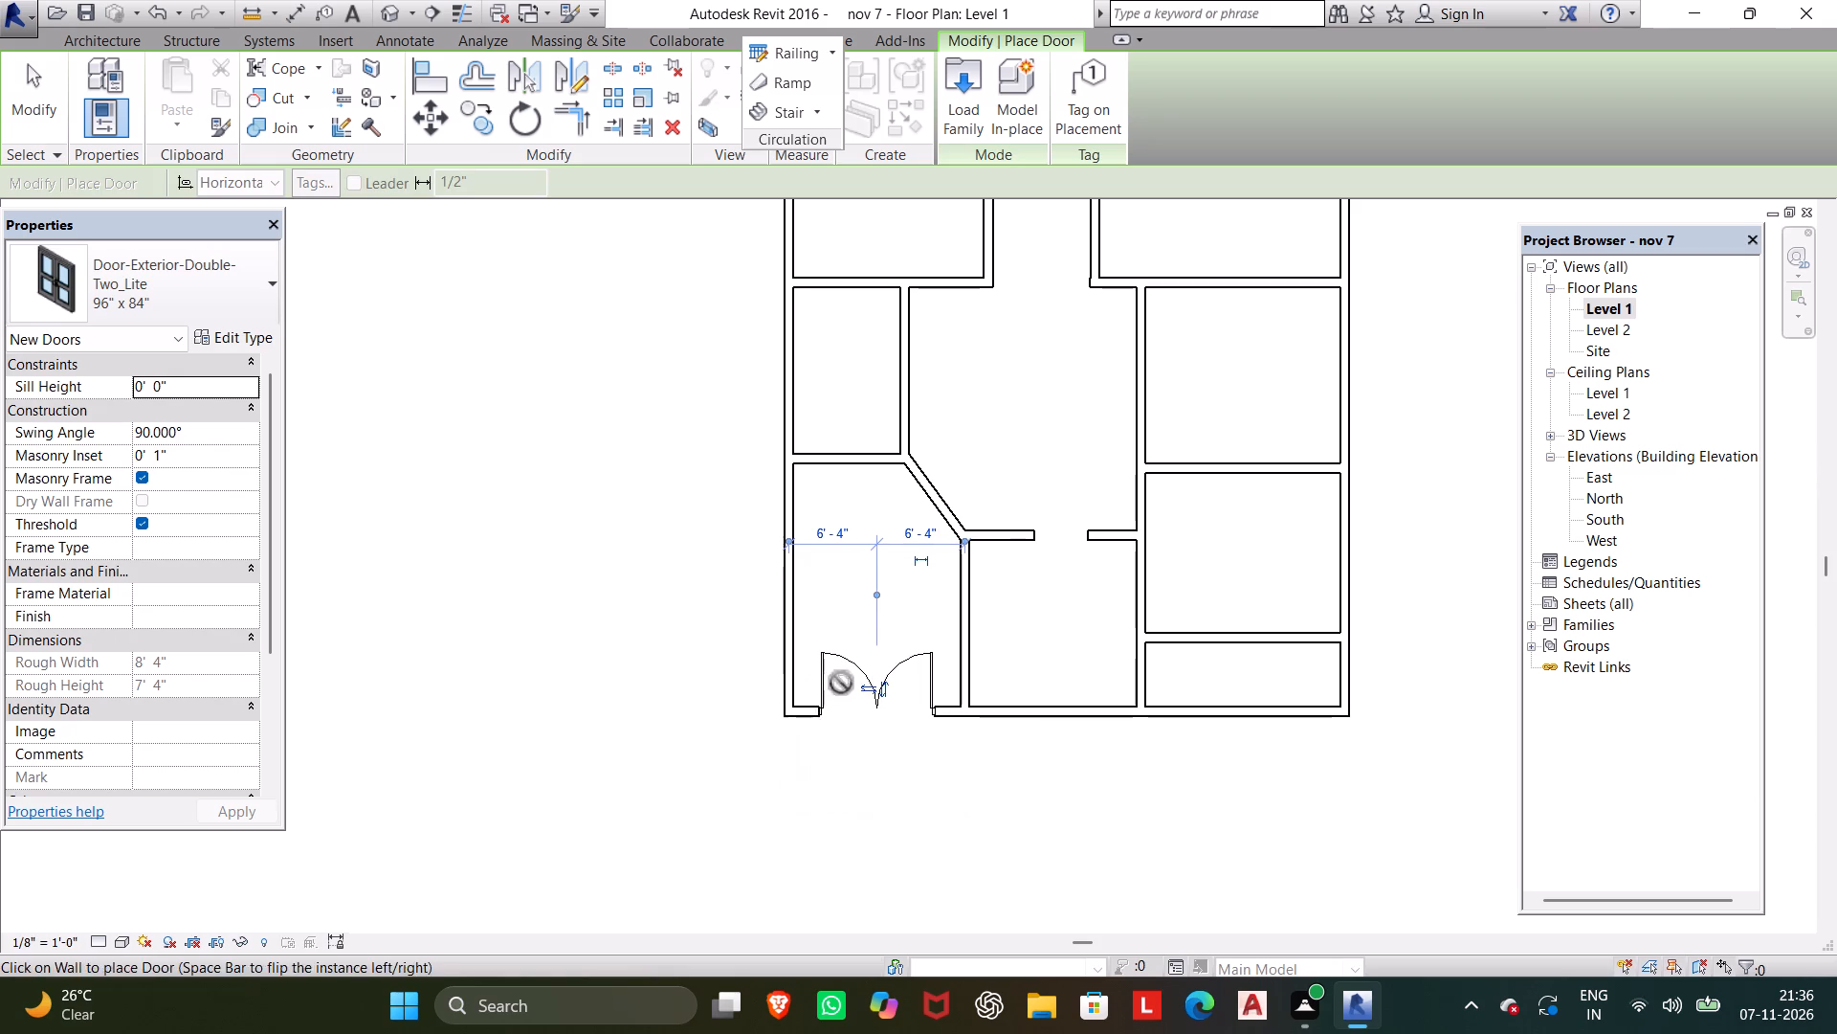
{"action": "key", "text": "Escape"}
{"action": "key", "text": "Escape"}
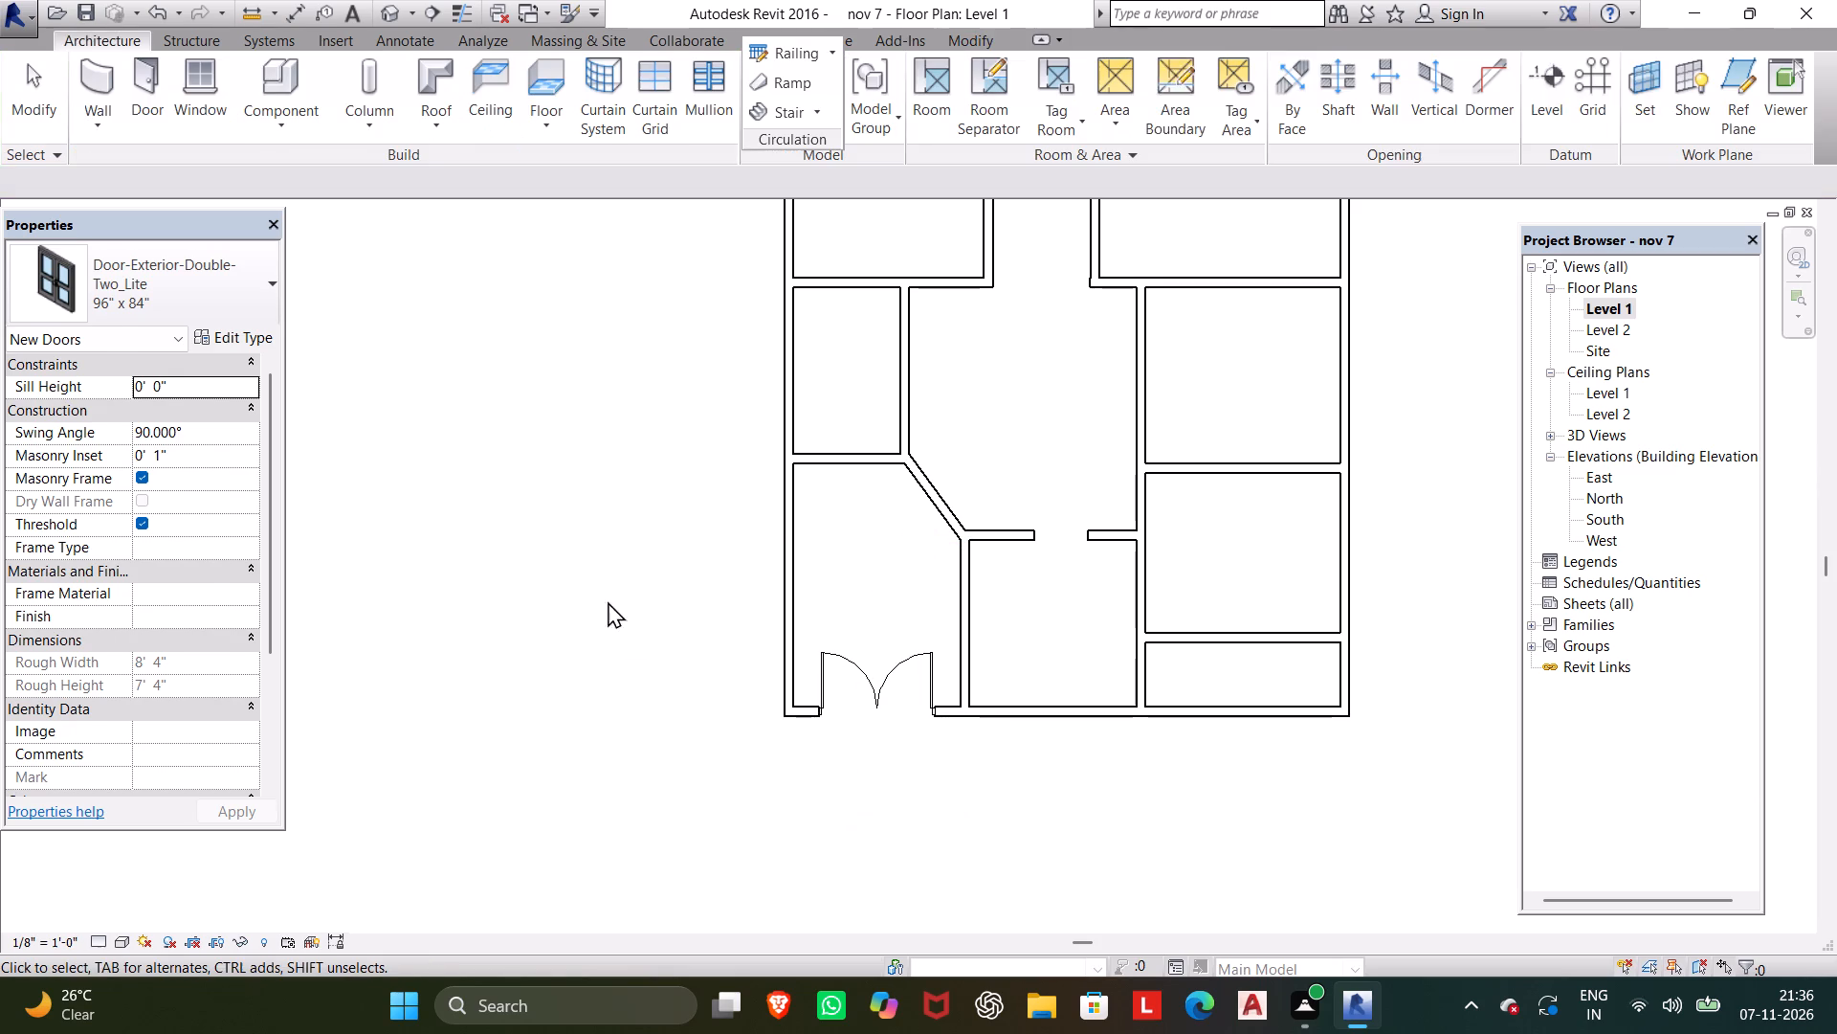
Examine the placed double door in the 3D view and review its type properties.
{"action": "left_click", "coordinate": [391, 12]}
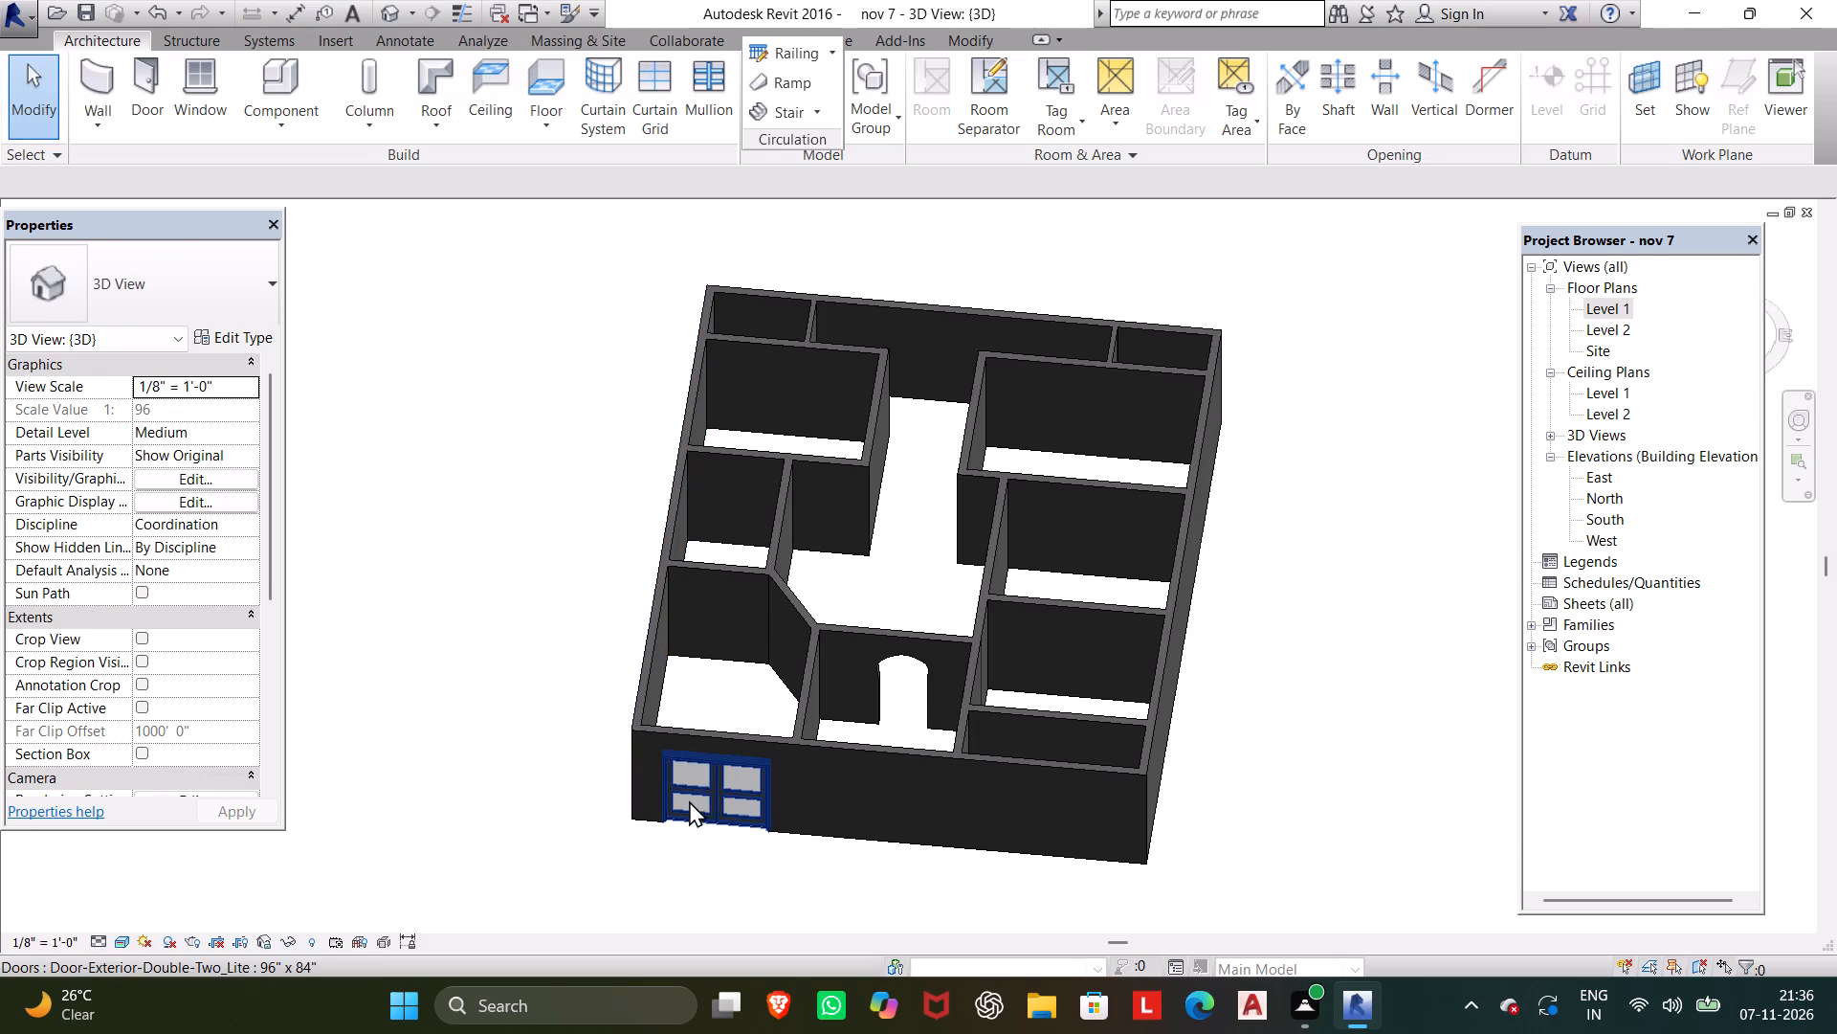
{"action": "middle_click_drag", "start_coordinate": [675, 815], "coordinate": [720, 448], "text": "shift"}
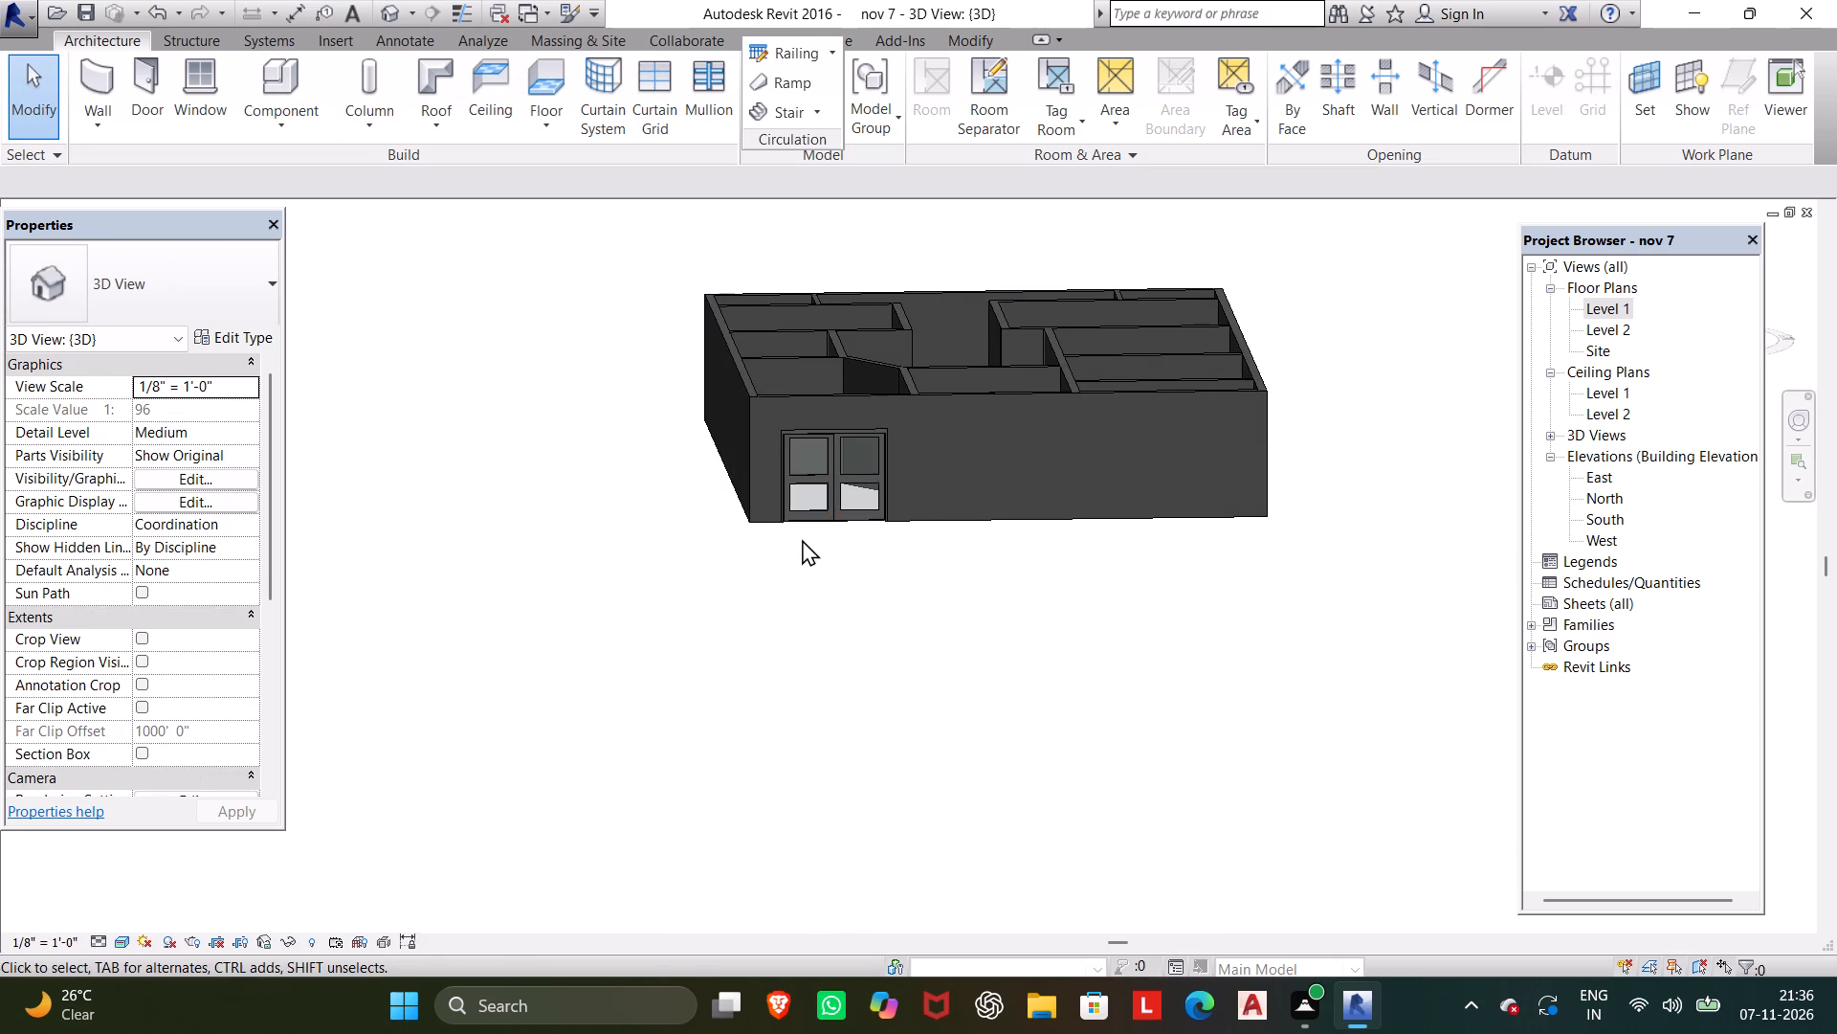
{"action": "left_click", "coordinate": [811, 508]}
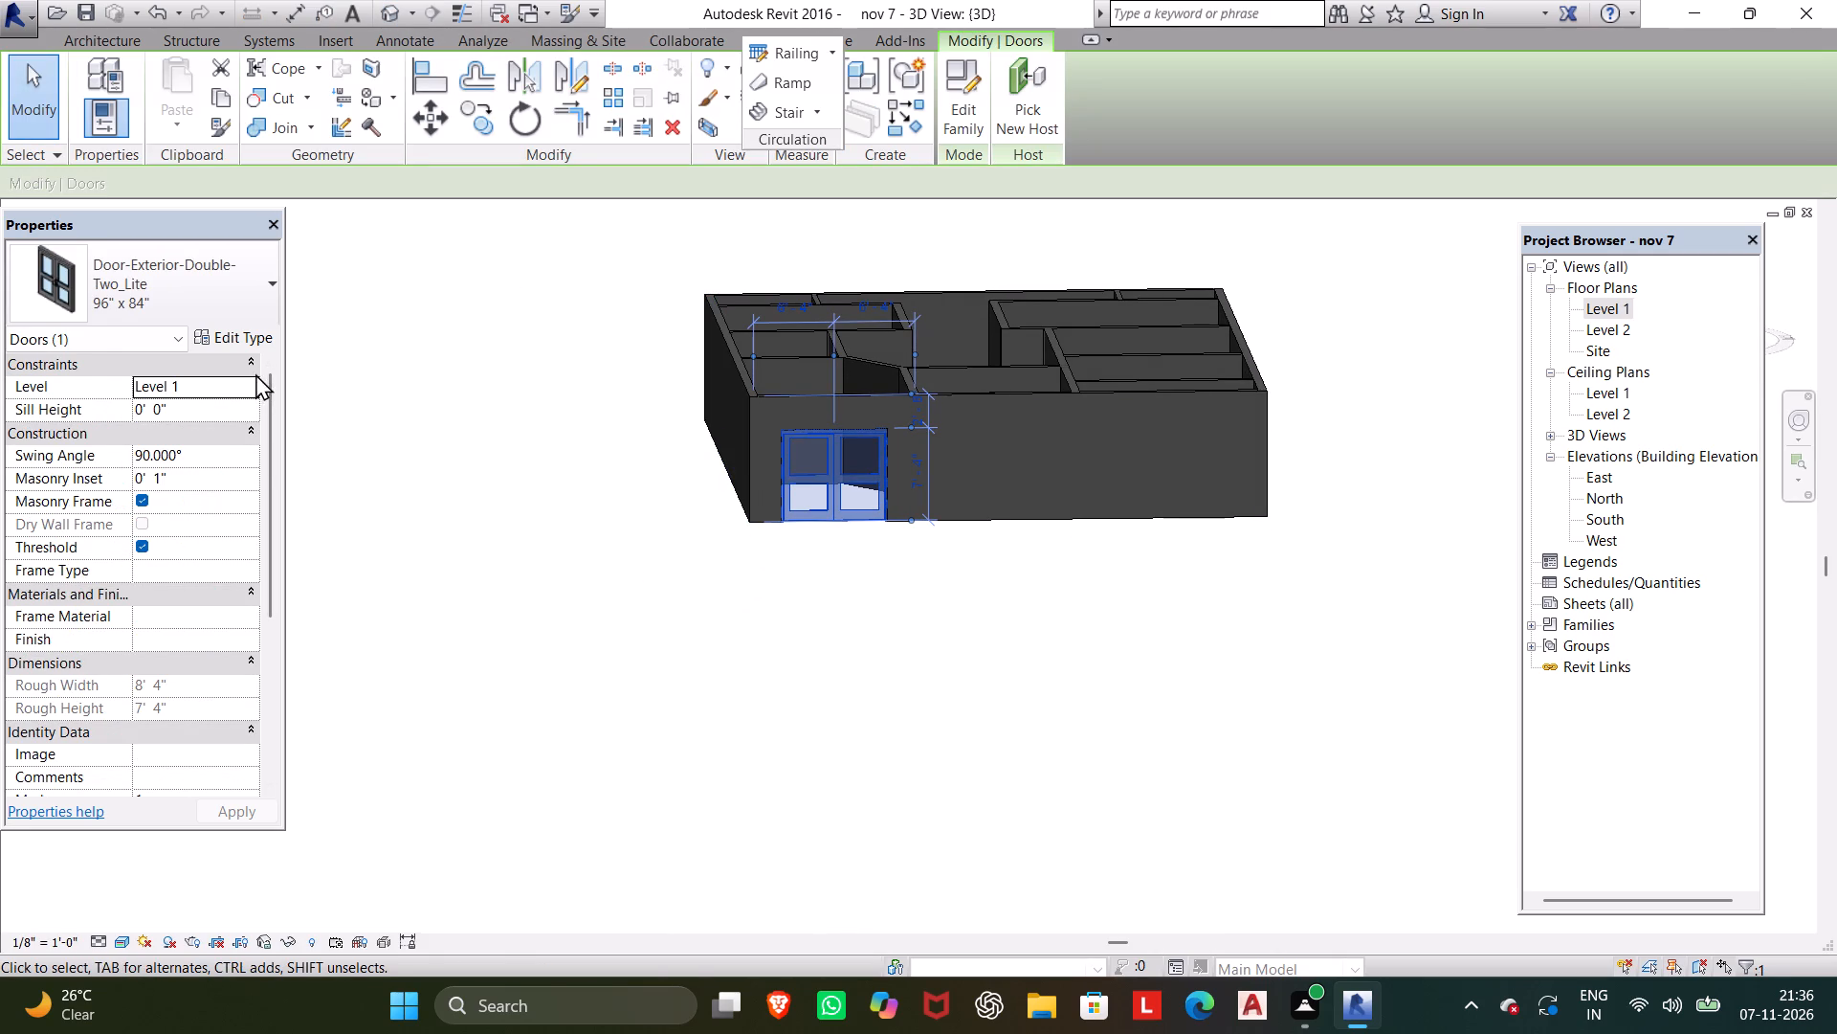
{"action": "left_click", "coordinate": [228, 328]}
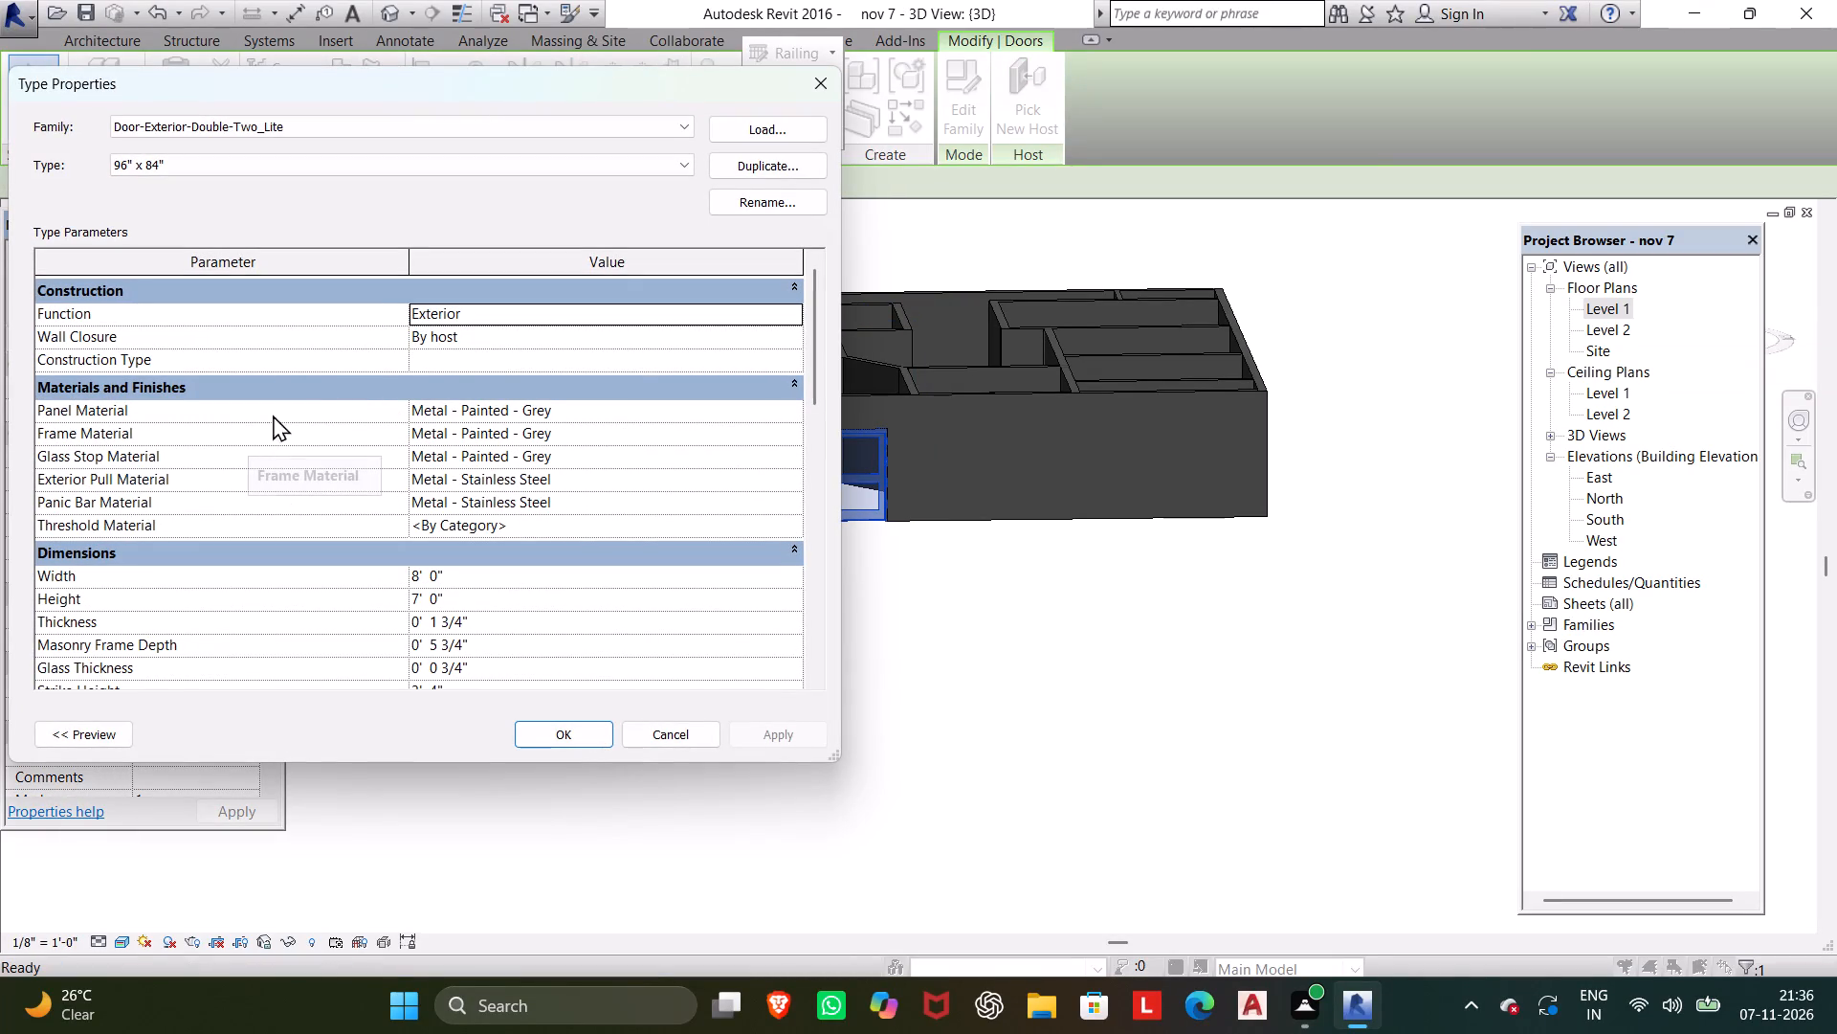
{"action": "scroll", "coordinate": [609, 277], "scroll_direction": "up", "scroll_amount": 3}
{"action": "scroll", "coordinate": [608, 287], "scroll_direction": "down", "scroll_amount": 3}
{"action": "scroll", "coordinate": [599, 315], "scroll_direction": "up", "scroll_amount": 4}
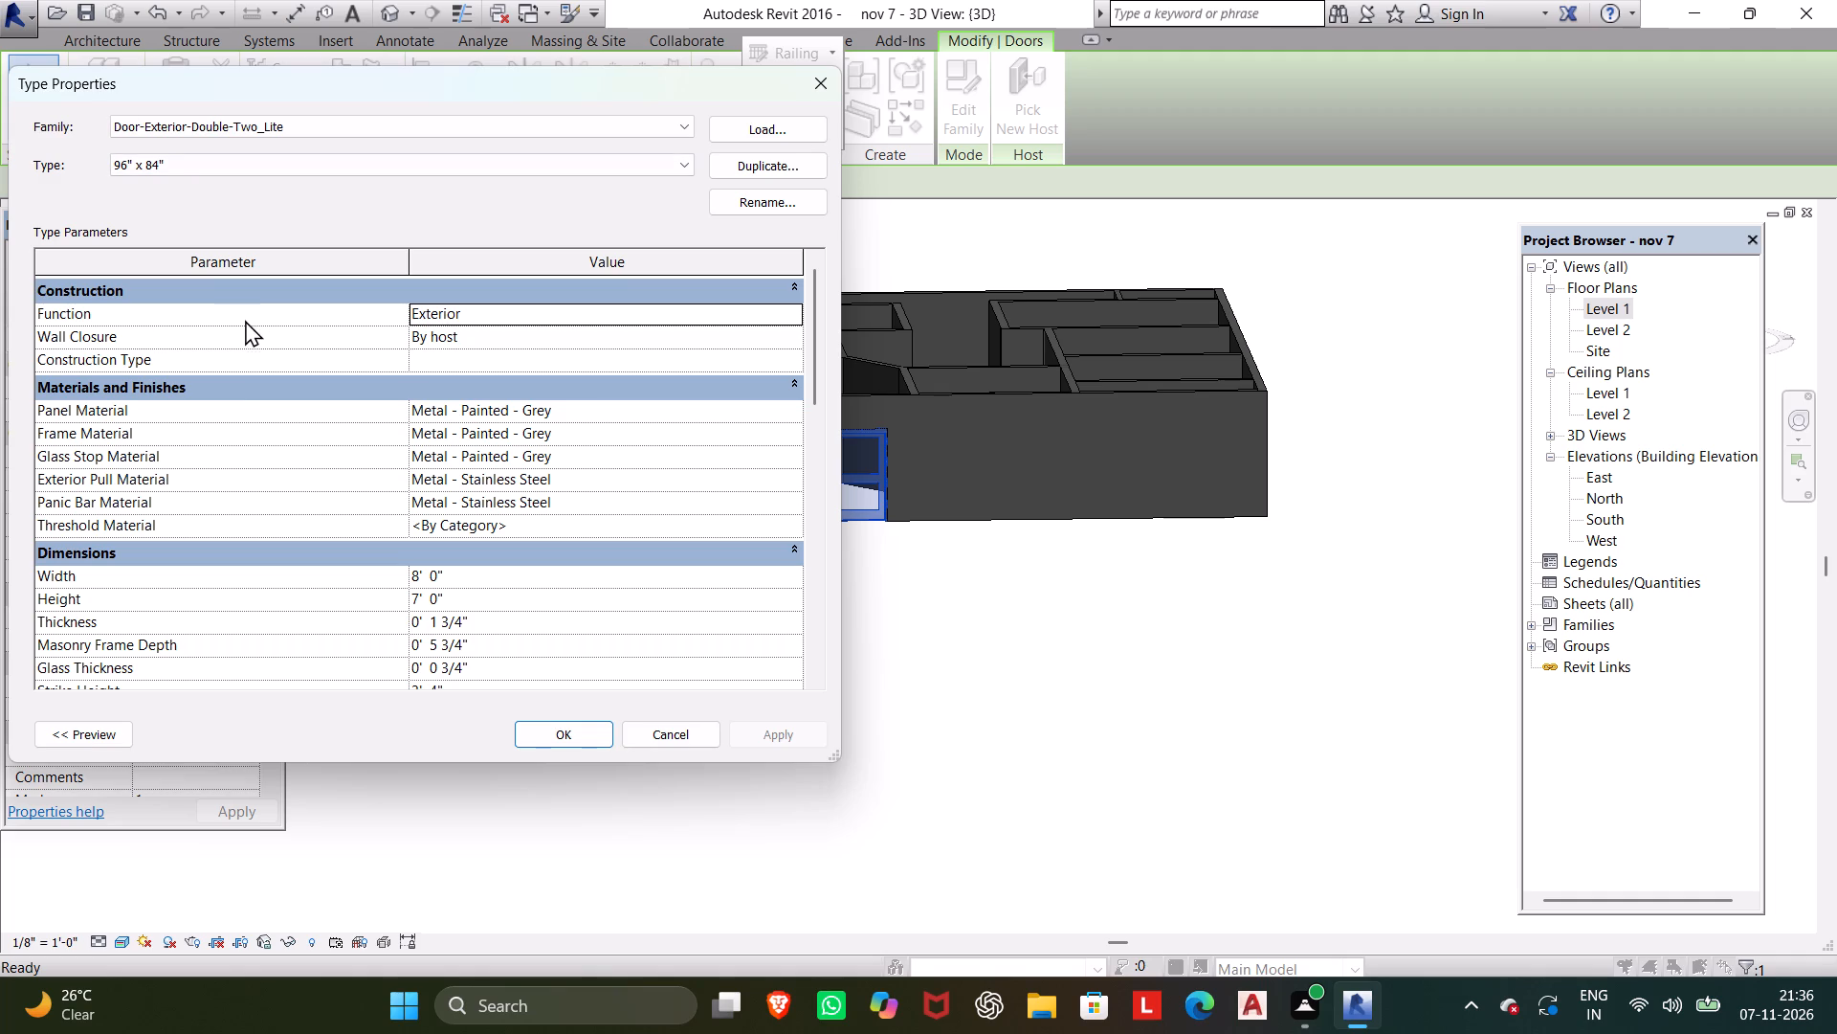
{"action": "left_click", "coordinate": [60, 403]}
{"action": "left_click", "coordinate": [529, 727]}
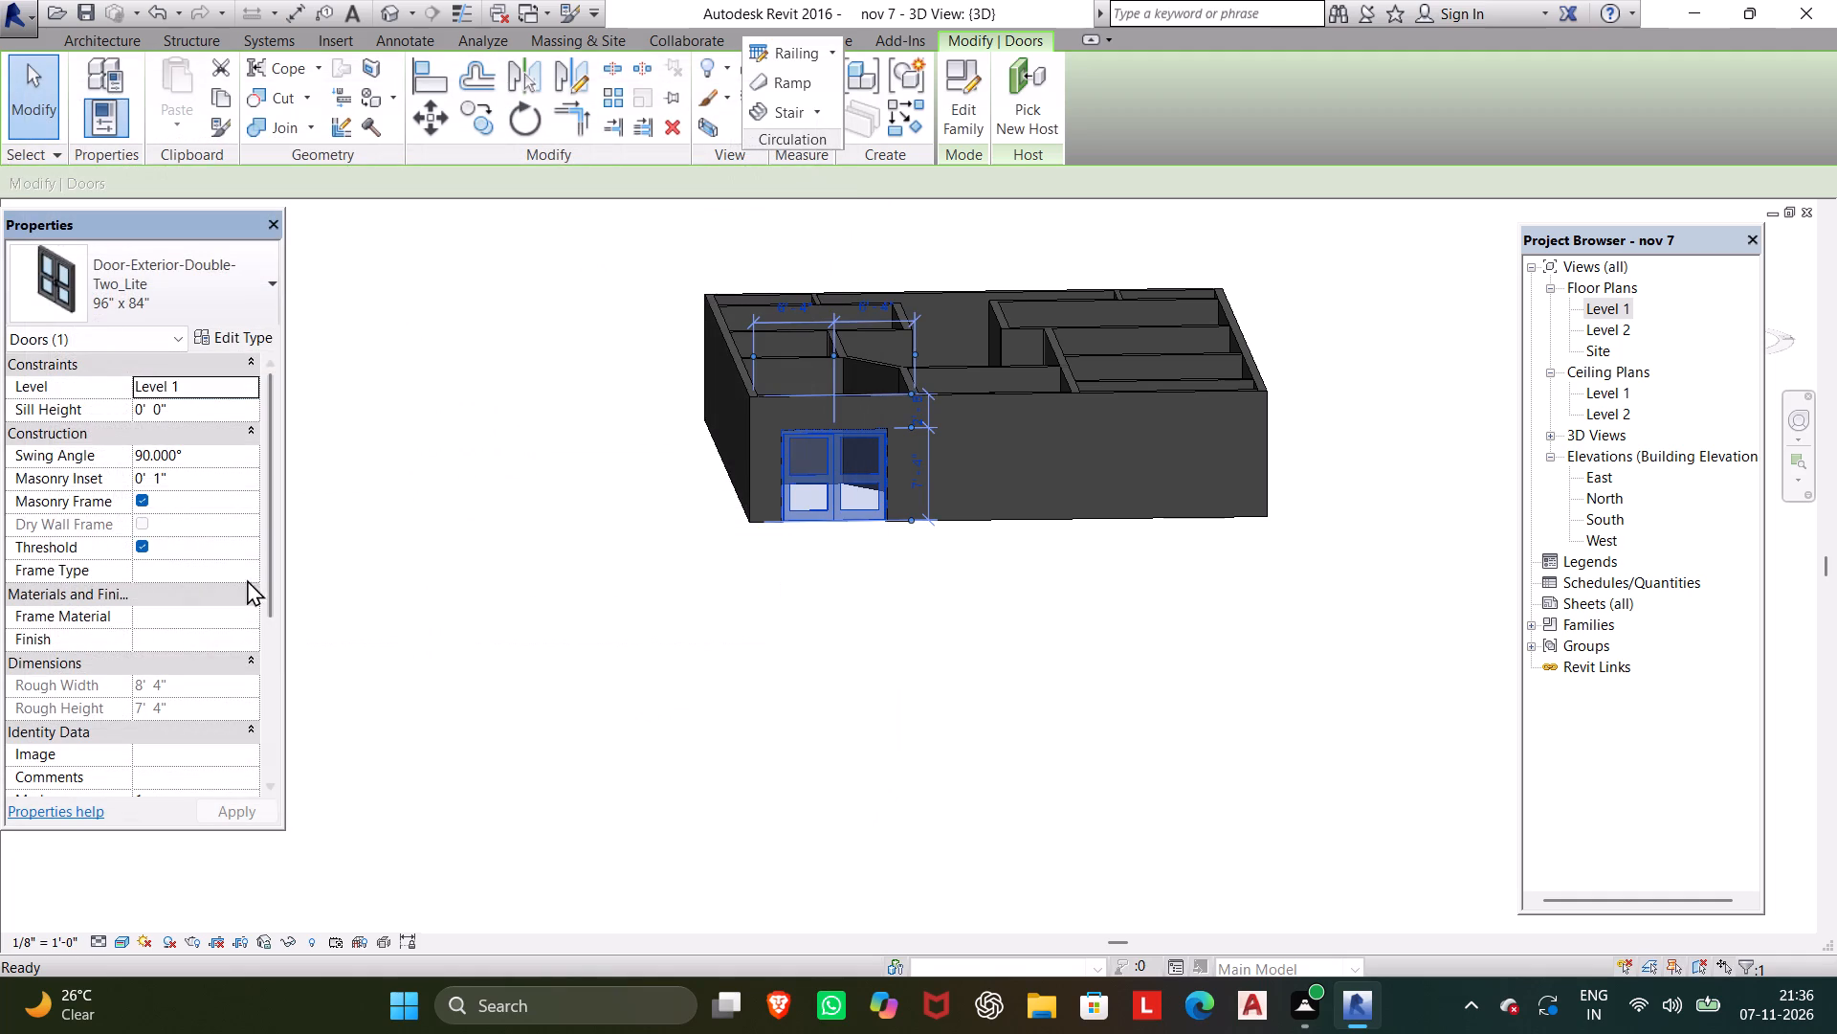
Set the Wall Closure of the 96" x 84" exterior double door type to Exterior and apply it.
{"action": "left_click", "coordinate": [250, 336]}
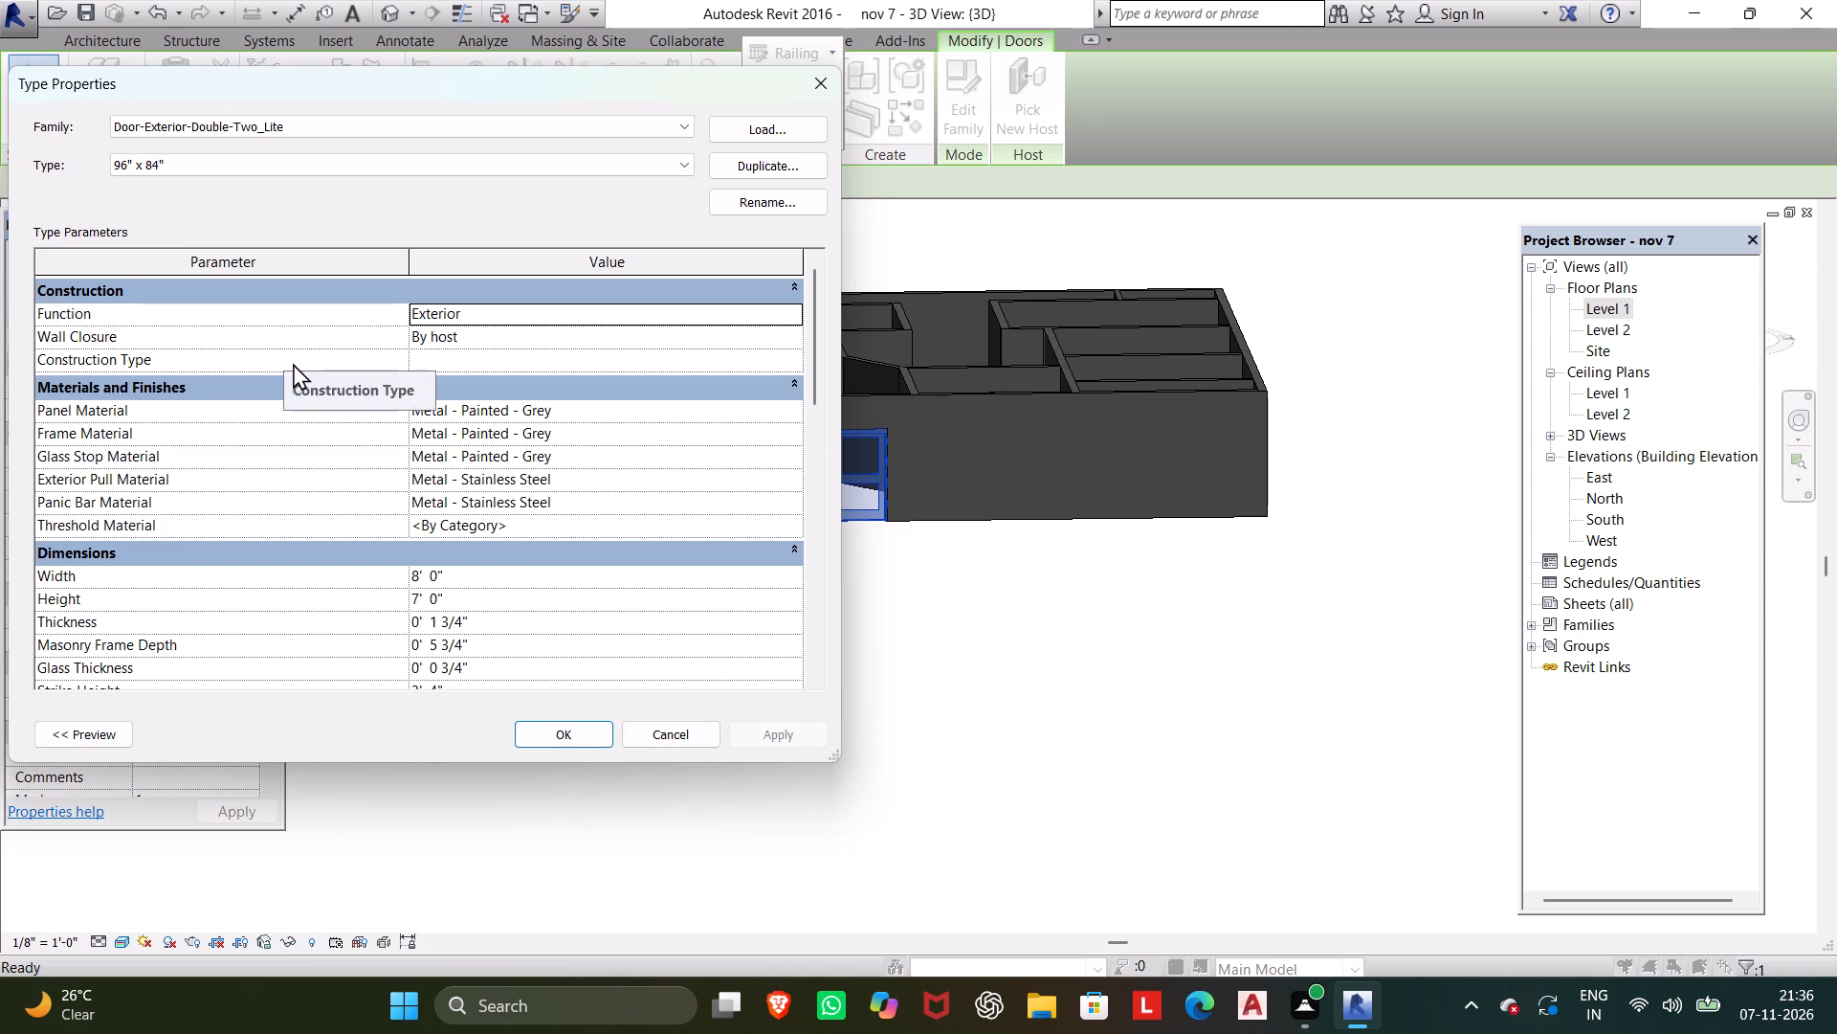
{"action": "left_click", "coordinate": [208, 343]}
{"action": "left_click", "coordinate": [107, 324]}
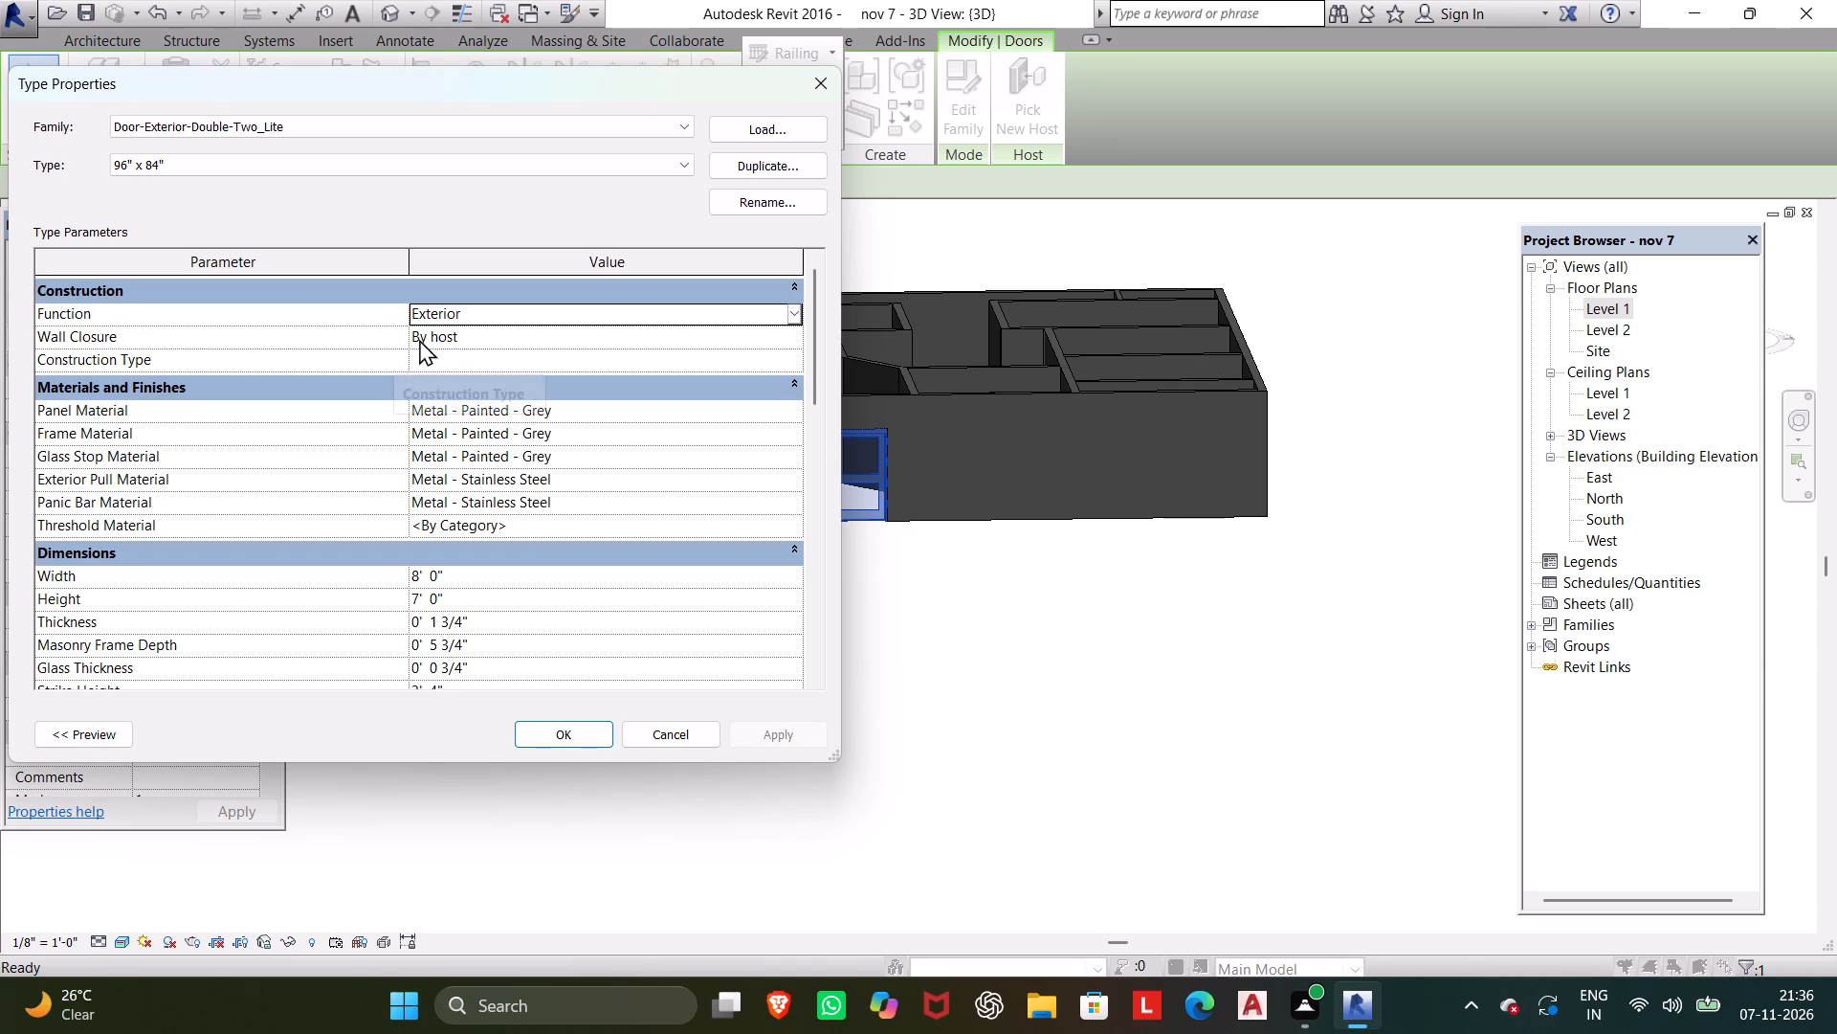
{"action": "left_click", "coordinate": [432, 329]}
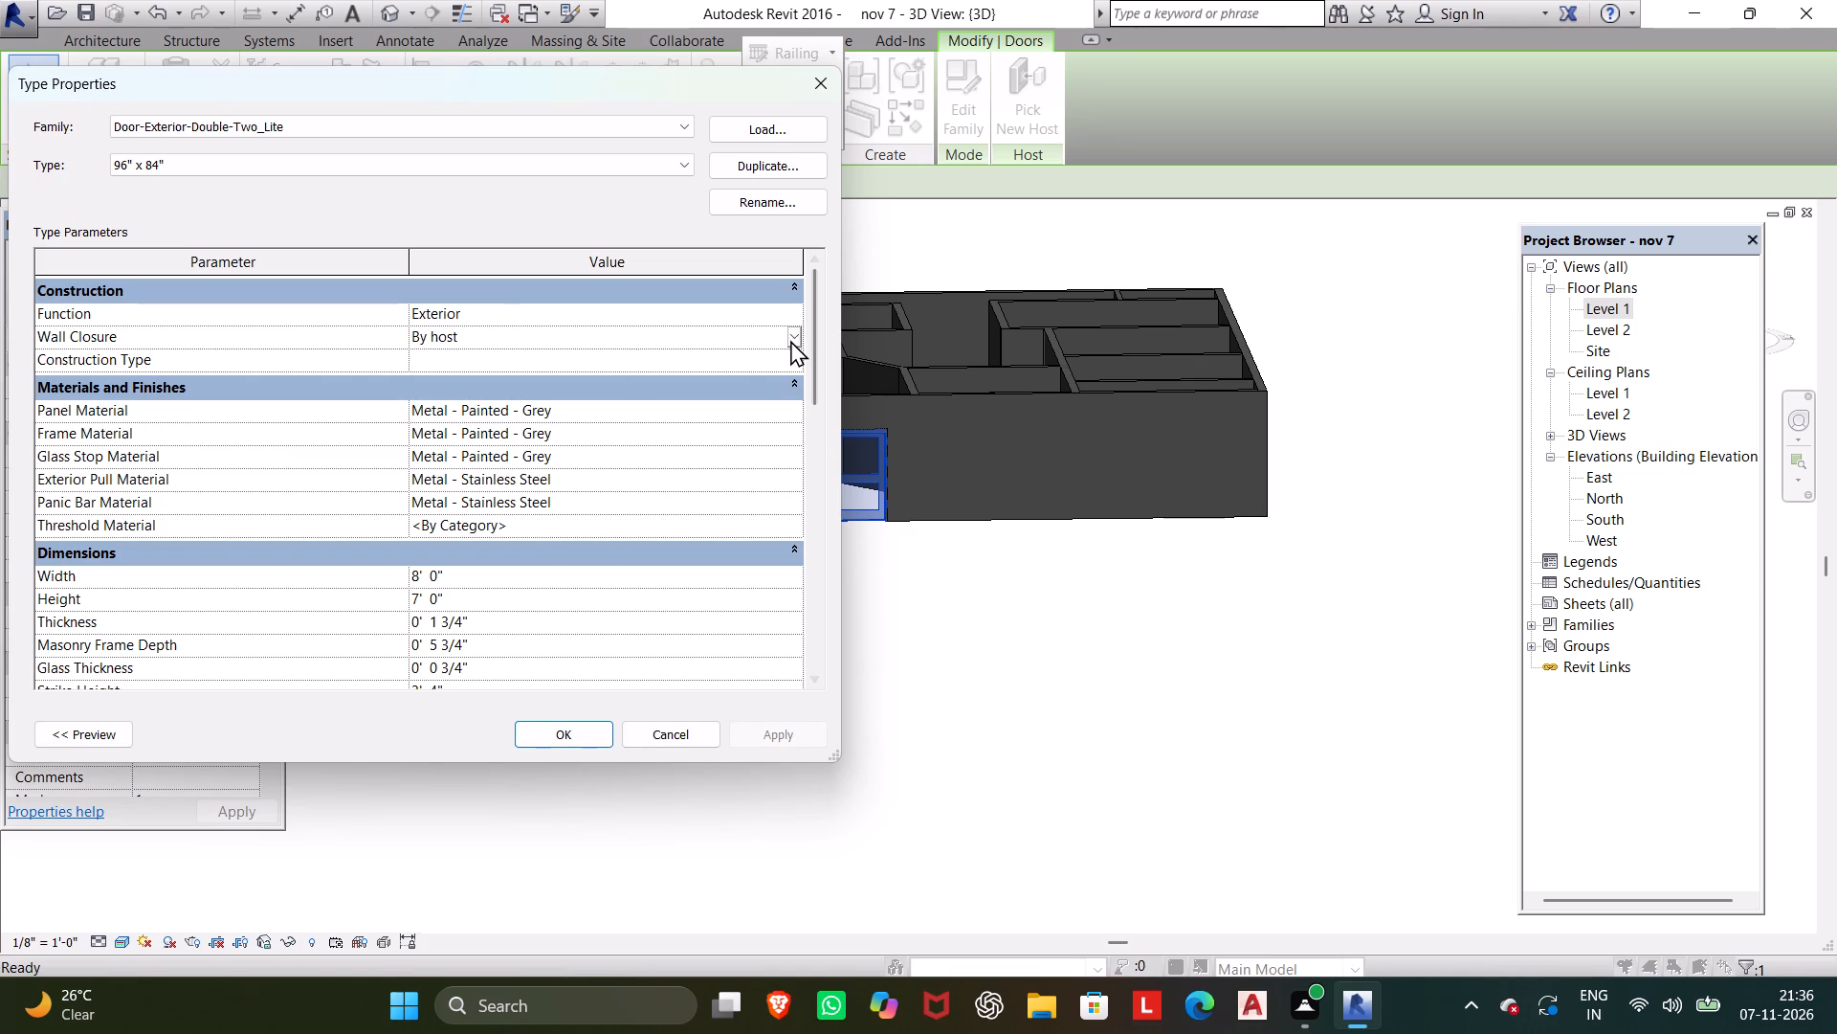
{"action": "left_click", "coordinate": [787, 340]}
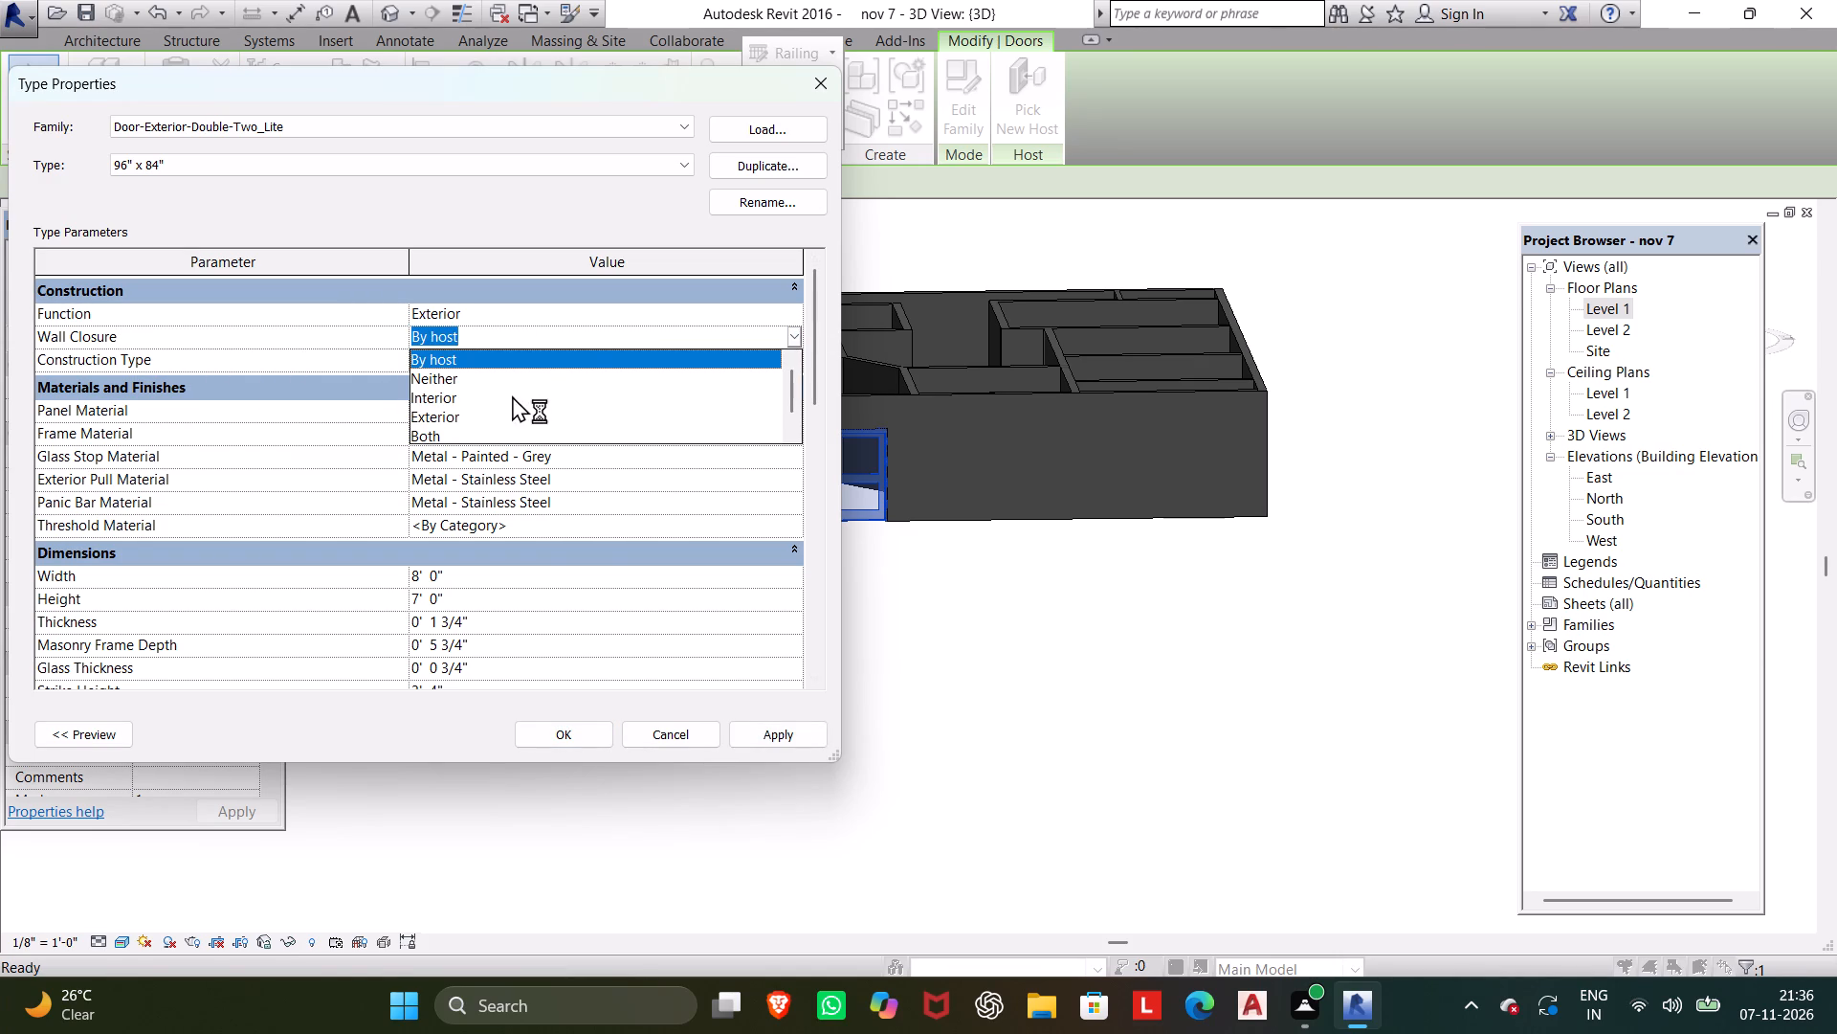
{"action": "left_click", "coordinate": [439, 395]}
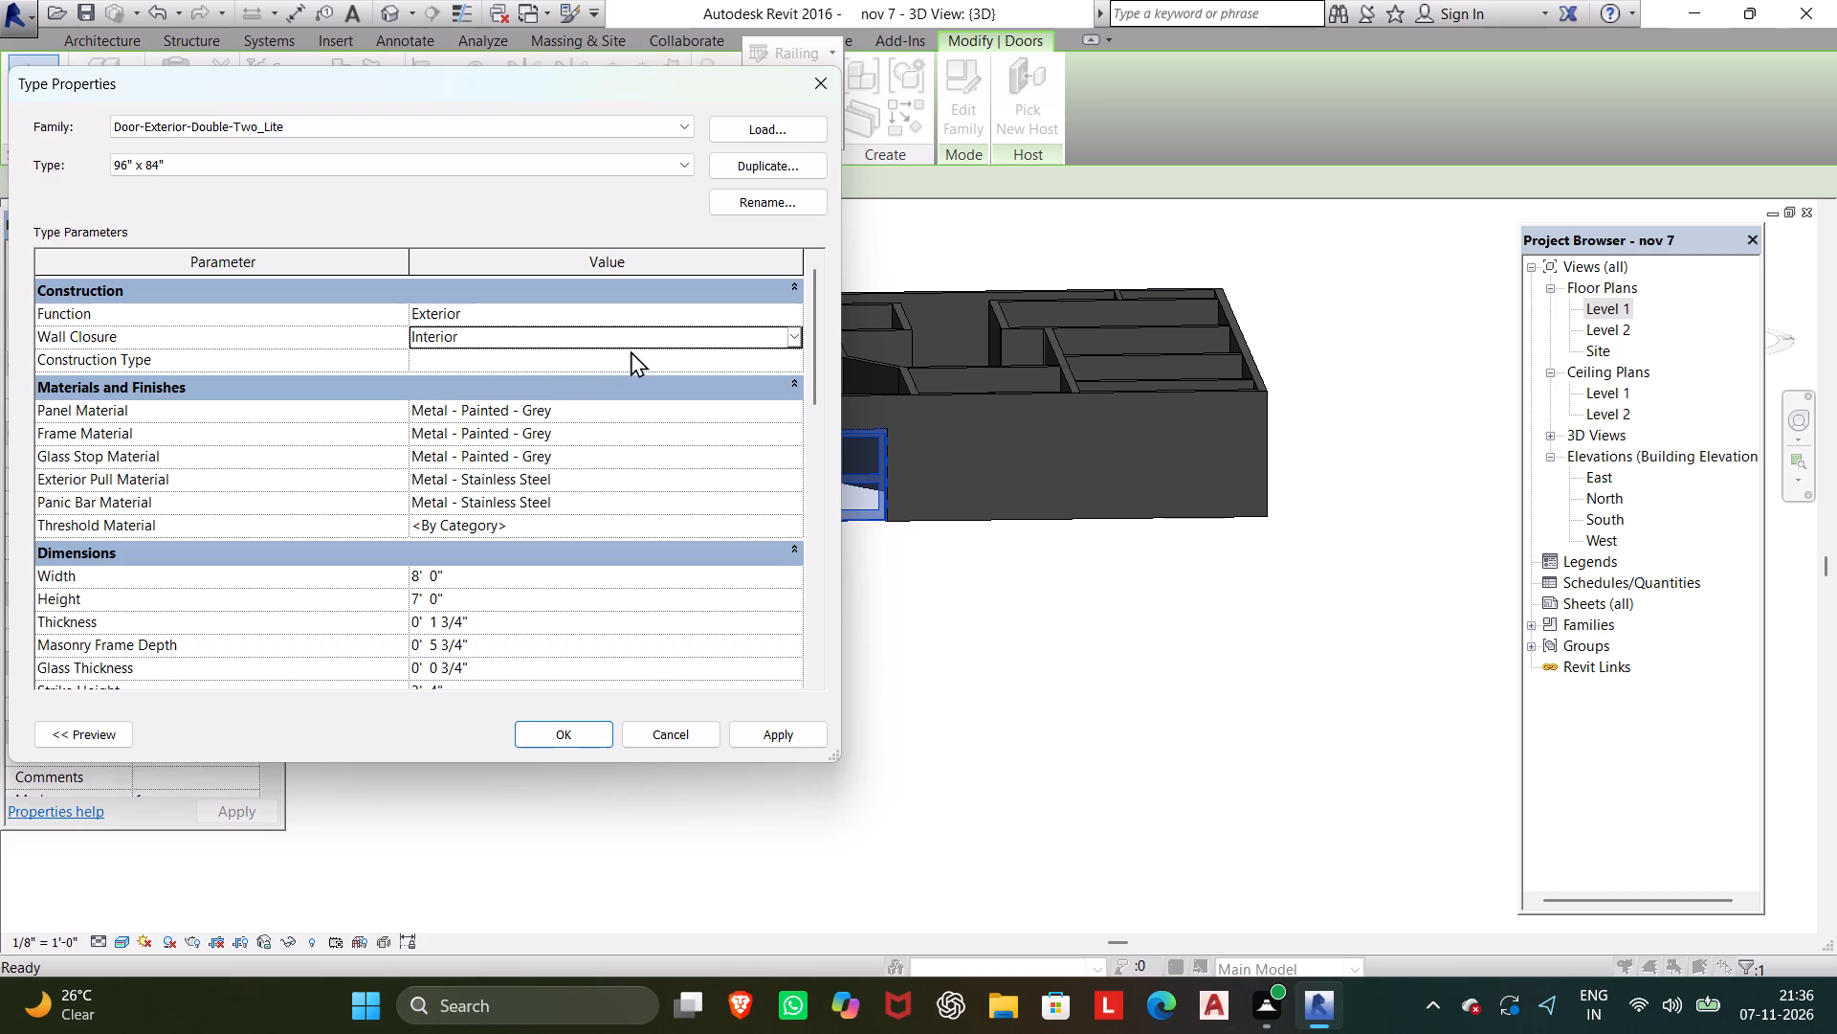
{"action": "left_click", "coordinate": [635, 334]}
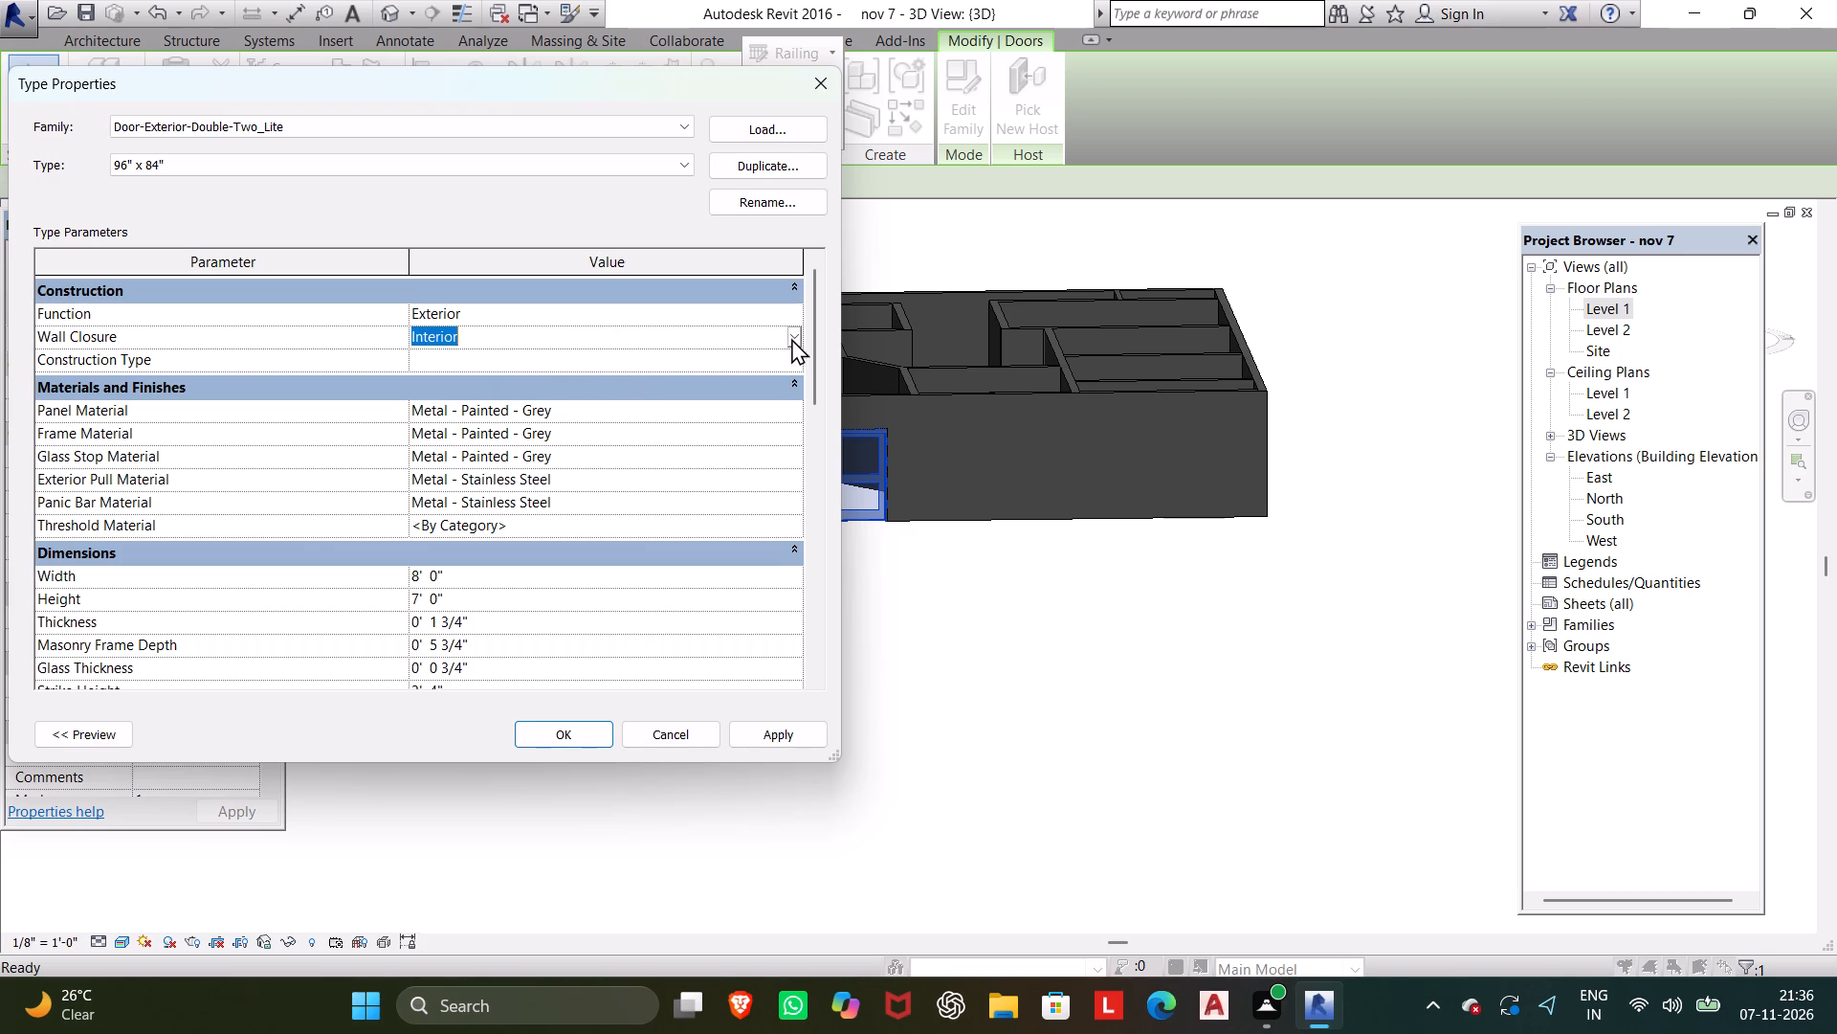
{"action": "left_click", "coordinate": [791, 338]}
{"action": "left_click", "coordinate": [463, 413]}
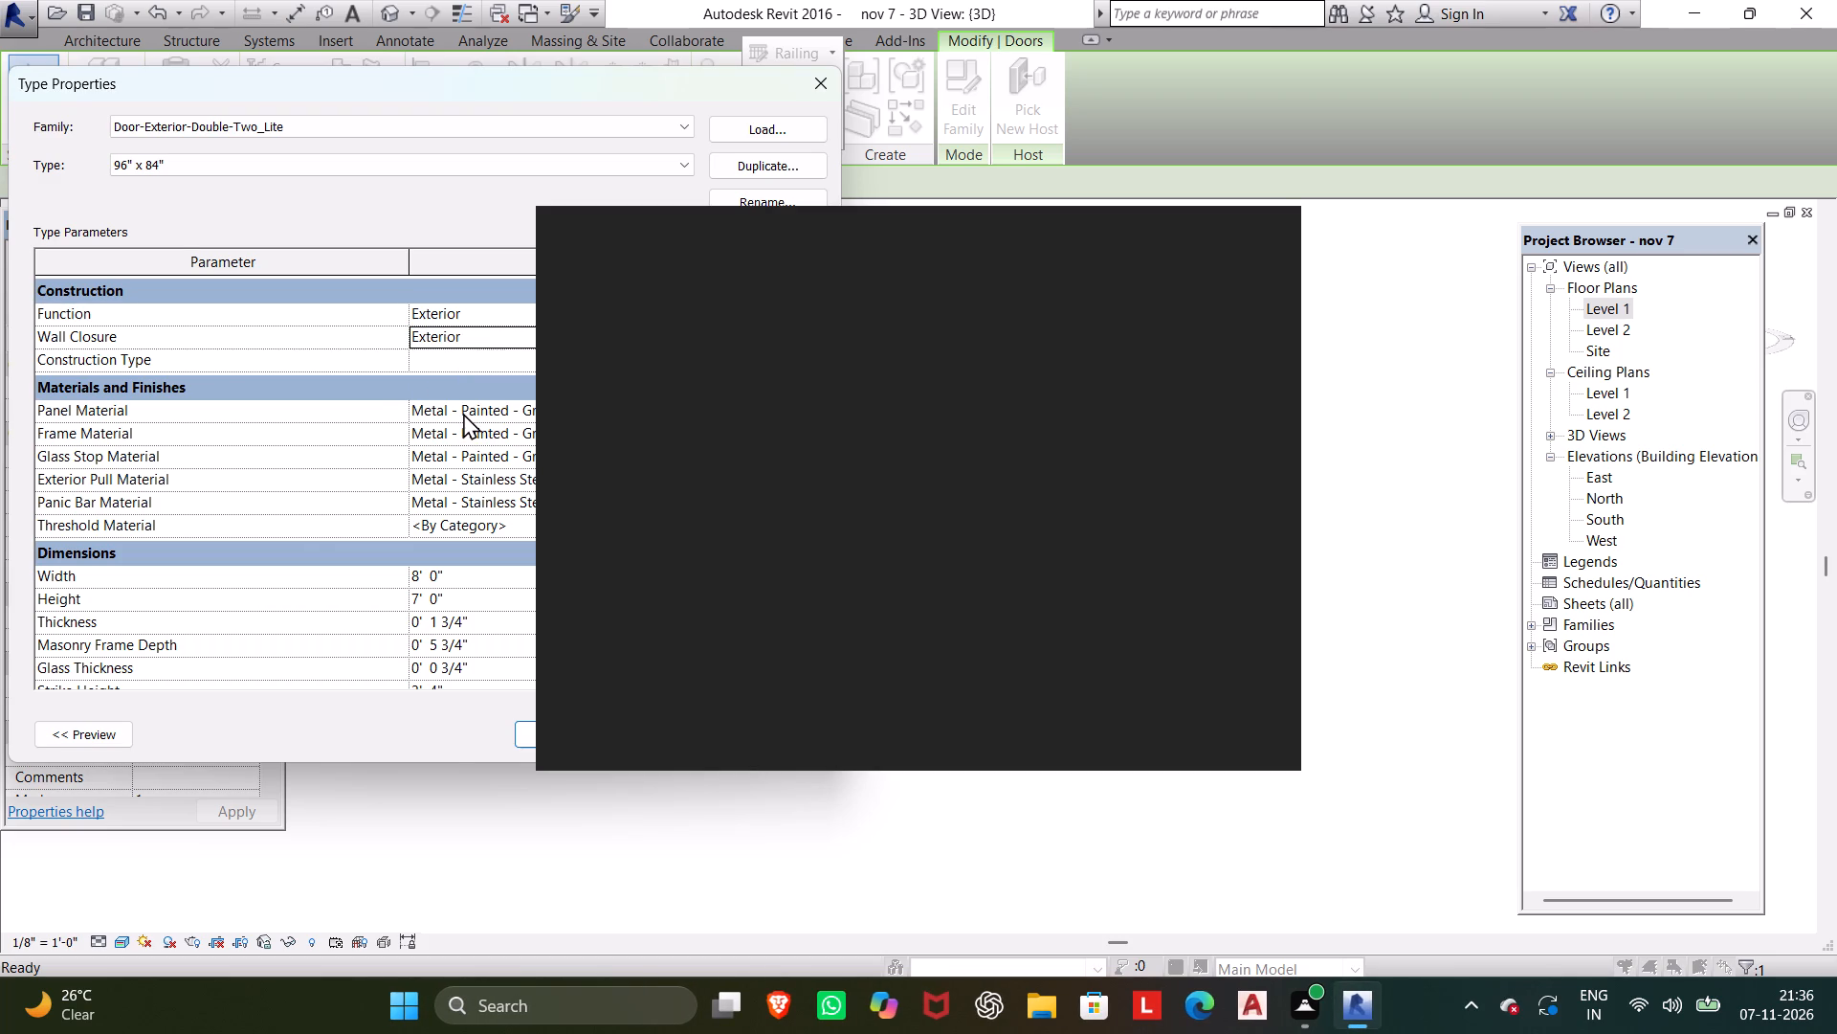
{"action": "left_click", "coordinate": [1263, 235]}
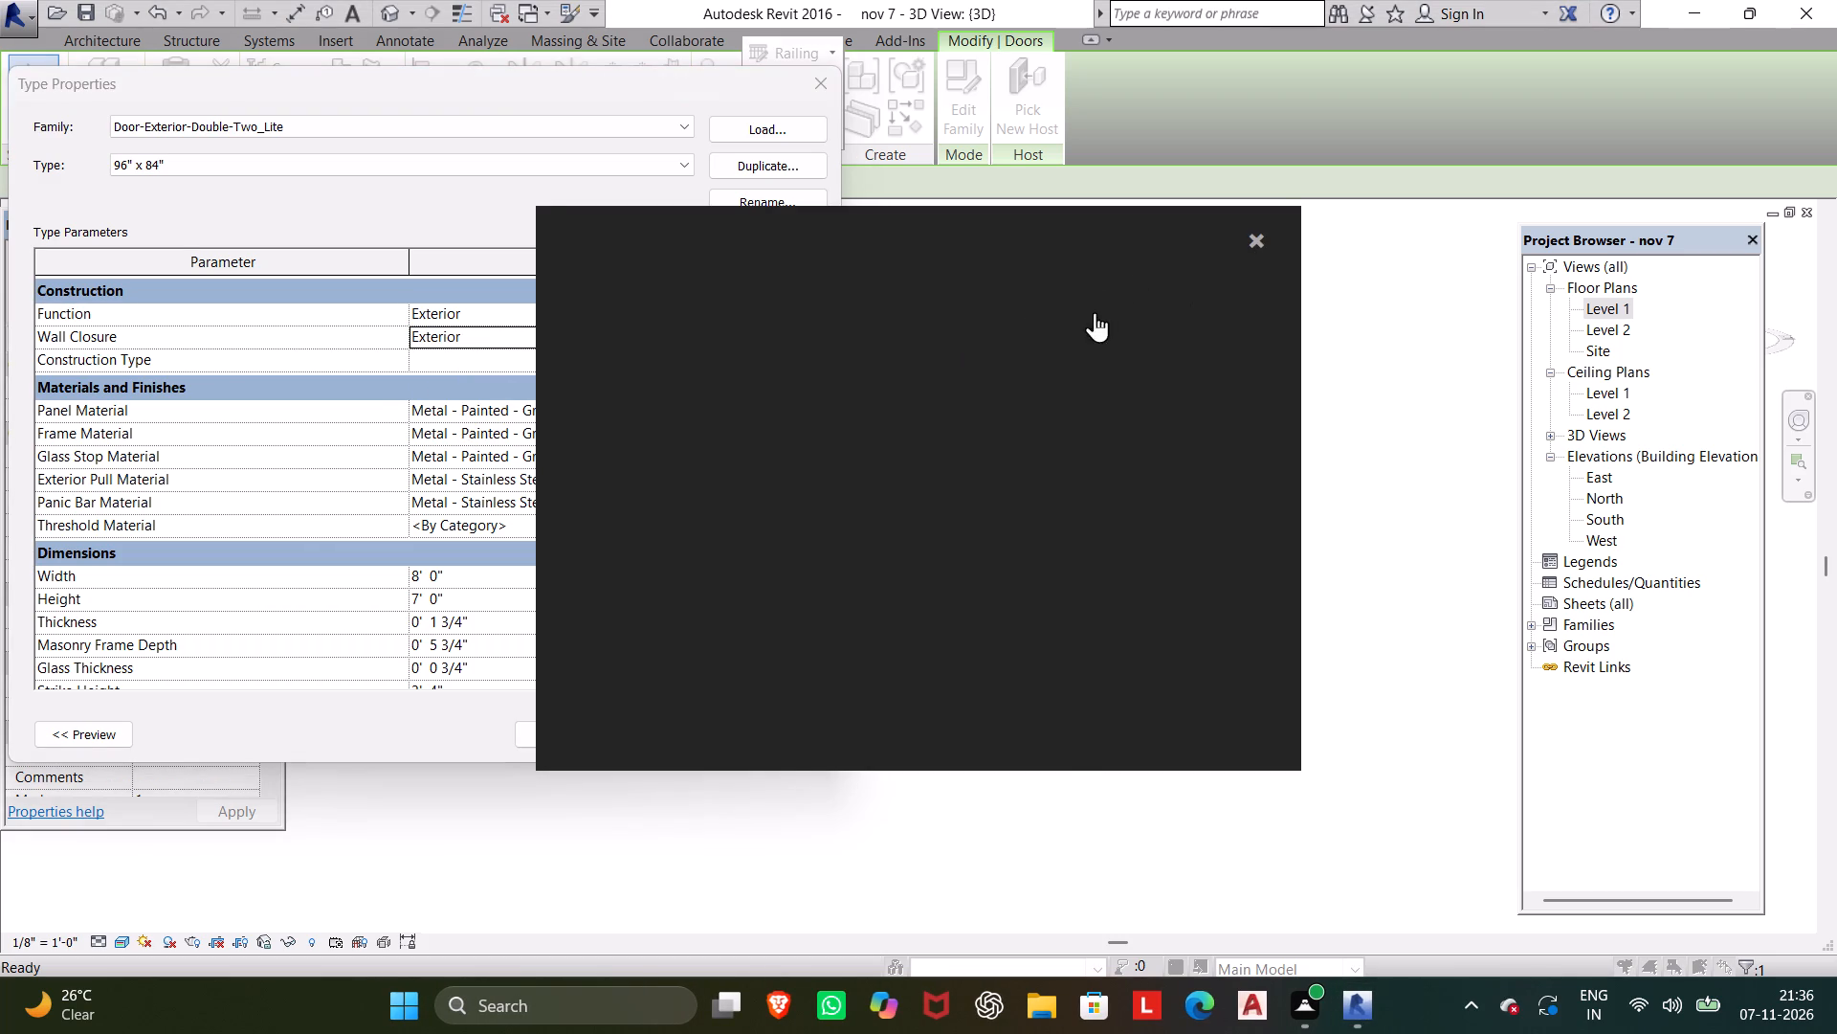
{"action": "scroll", "coordinate": [852, 542], "scroll_direction": "down", "scroll_amount": 2}
{"action": "middle_click_drag", "start_coordinate": [899, 527], "coordinate": [1029, 509]}
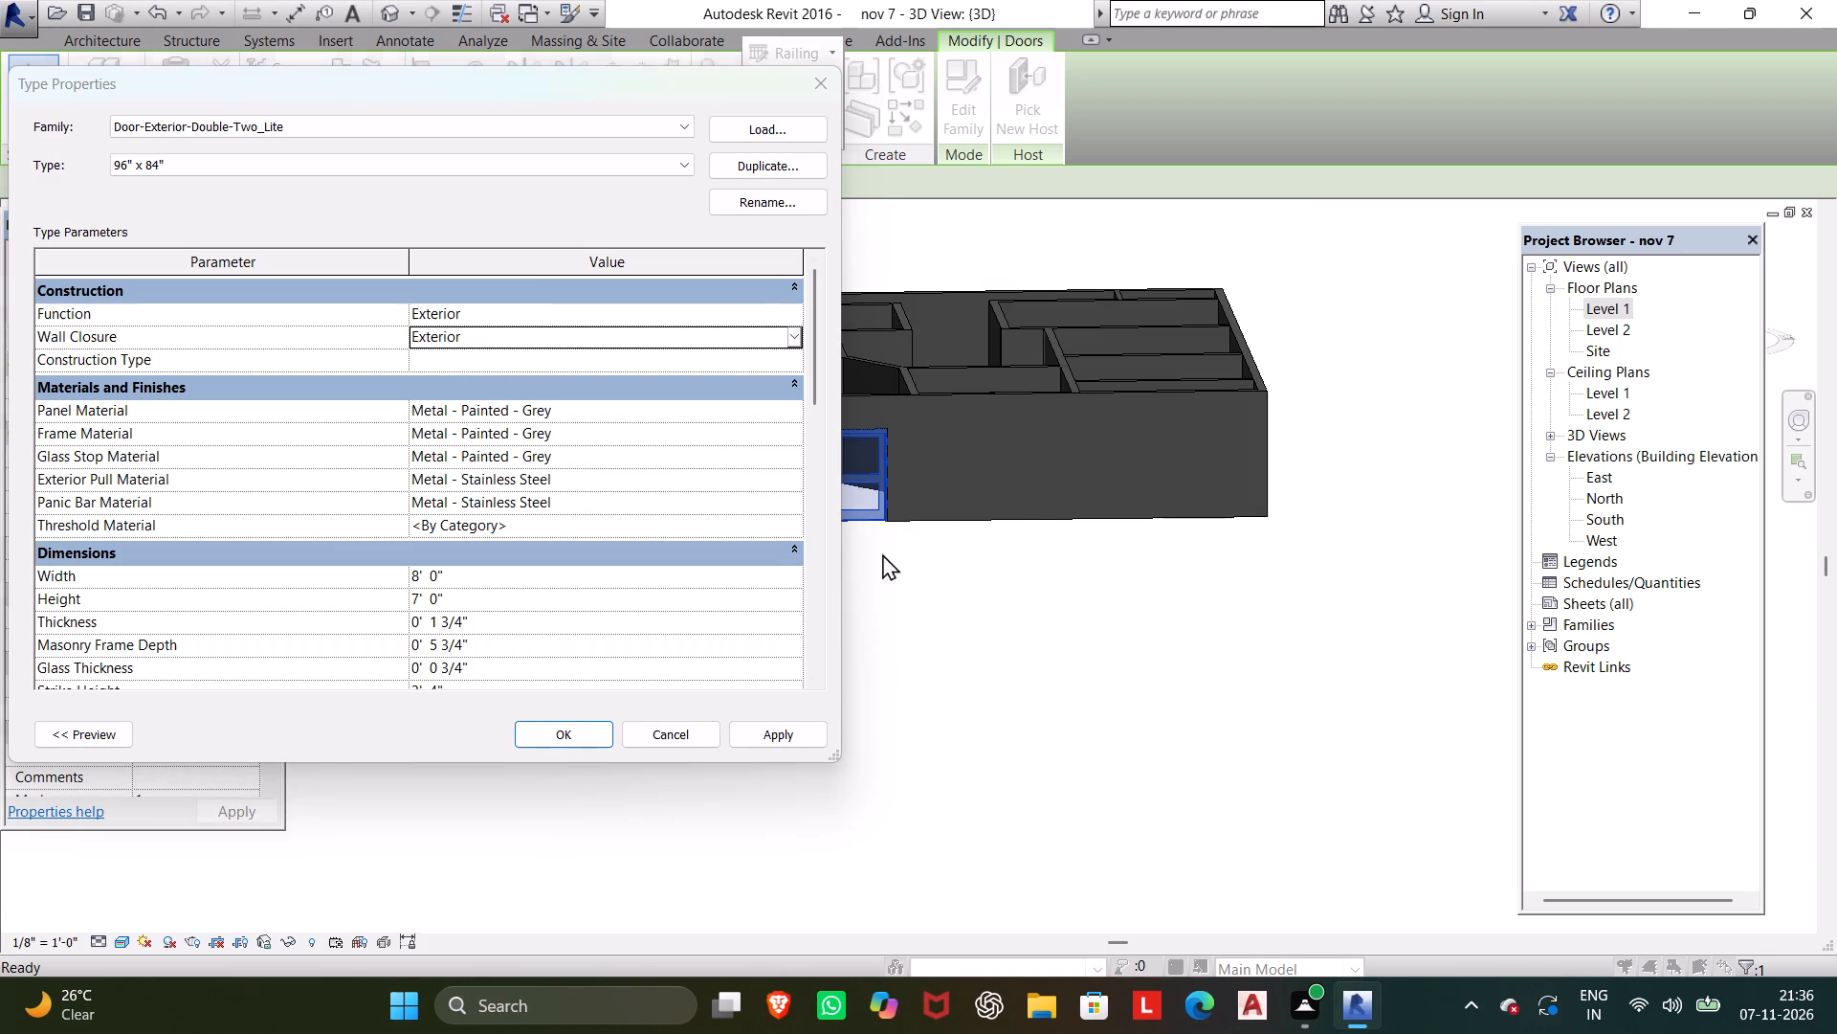
{"action": "left_click", "coordinate": [763, 734]}
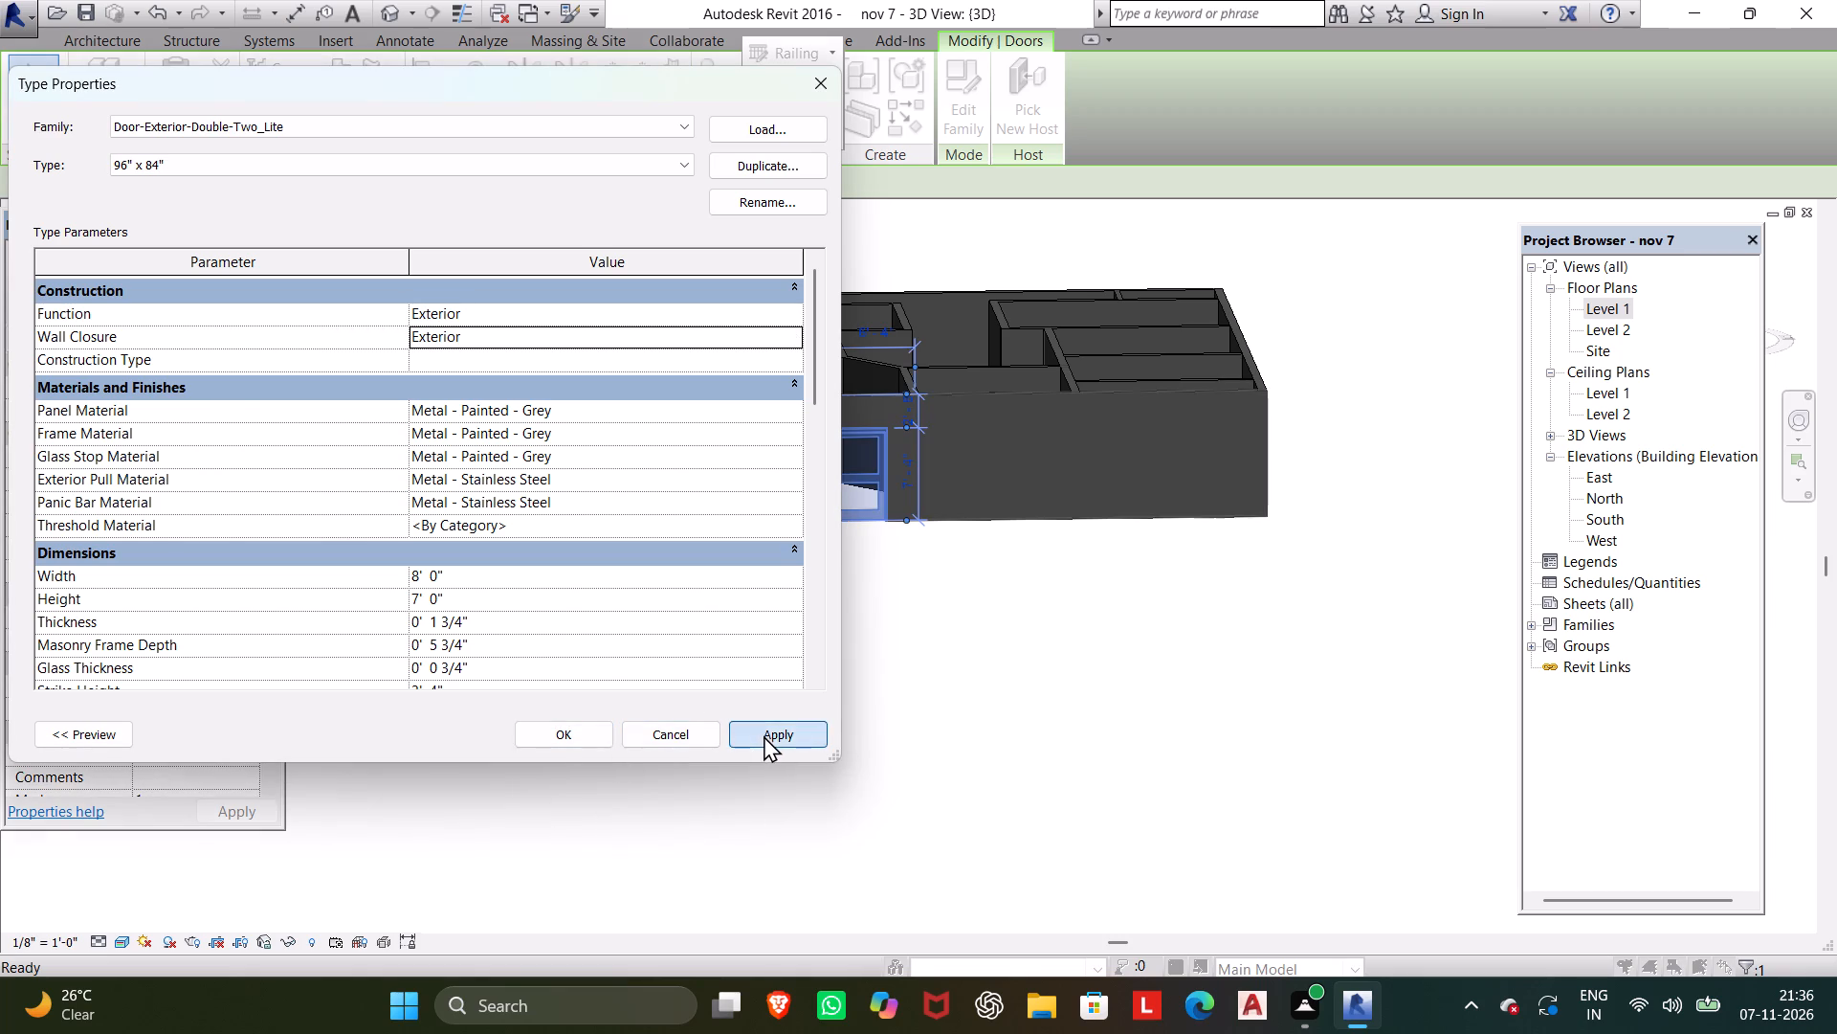
{"action": "left_click", "coordinate": [557, 737]}
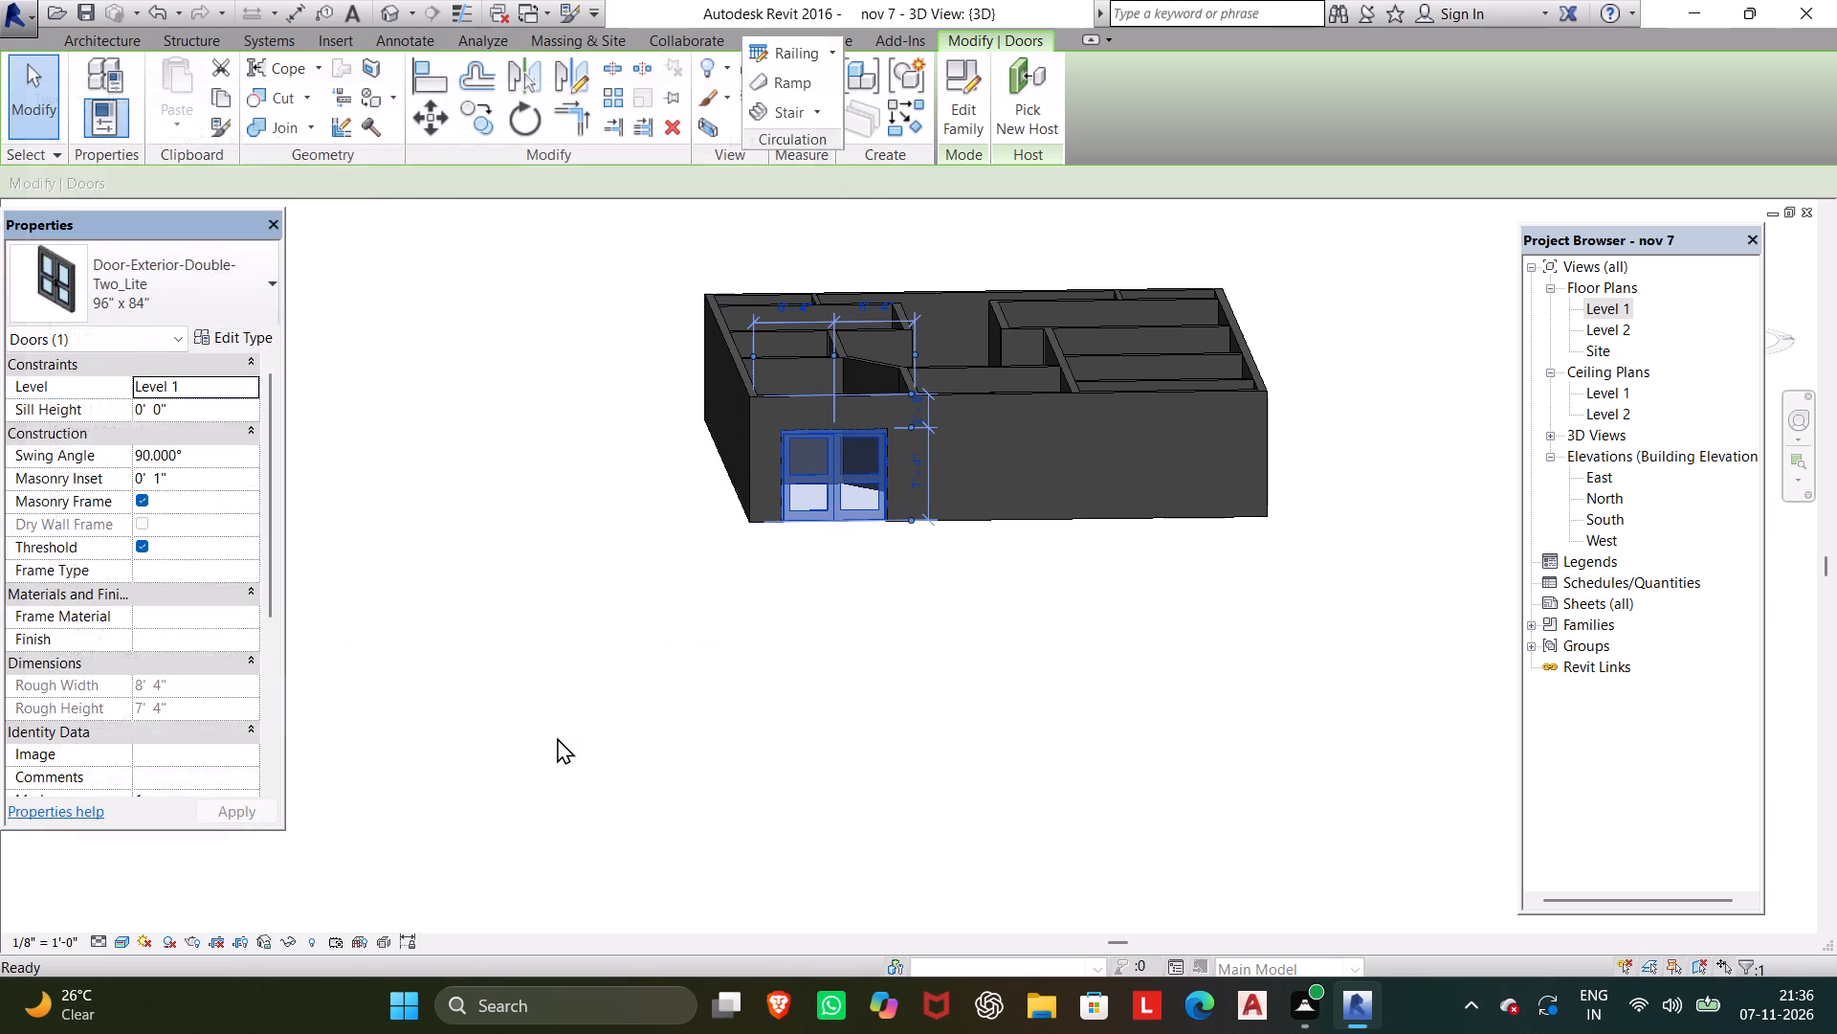
{"action": "key", "text": "Escape"}
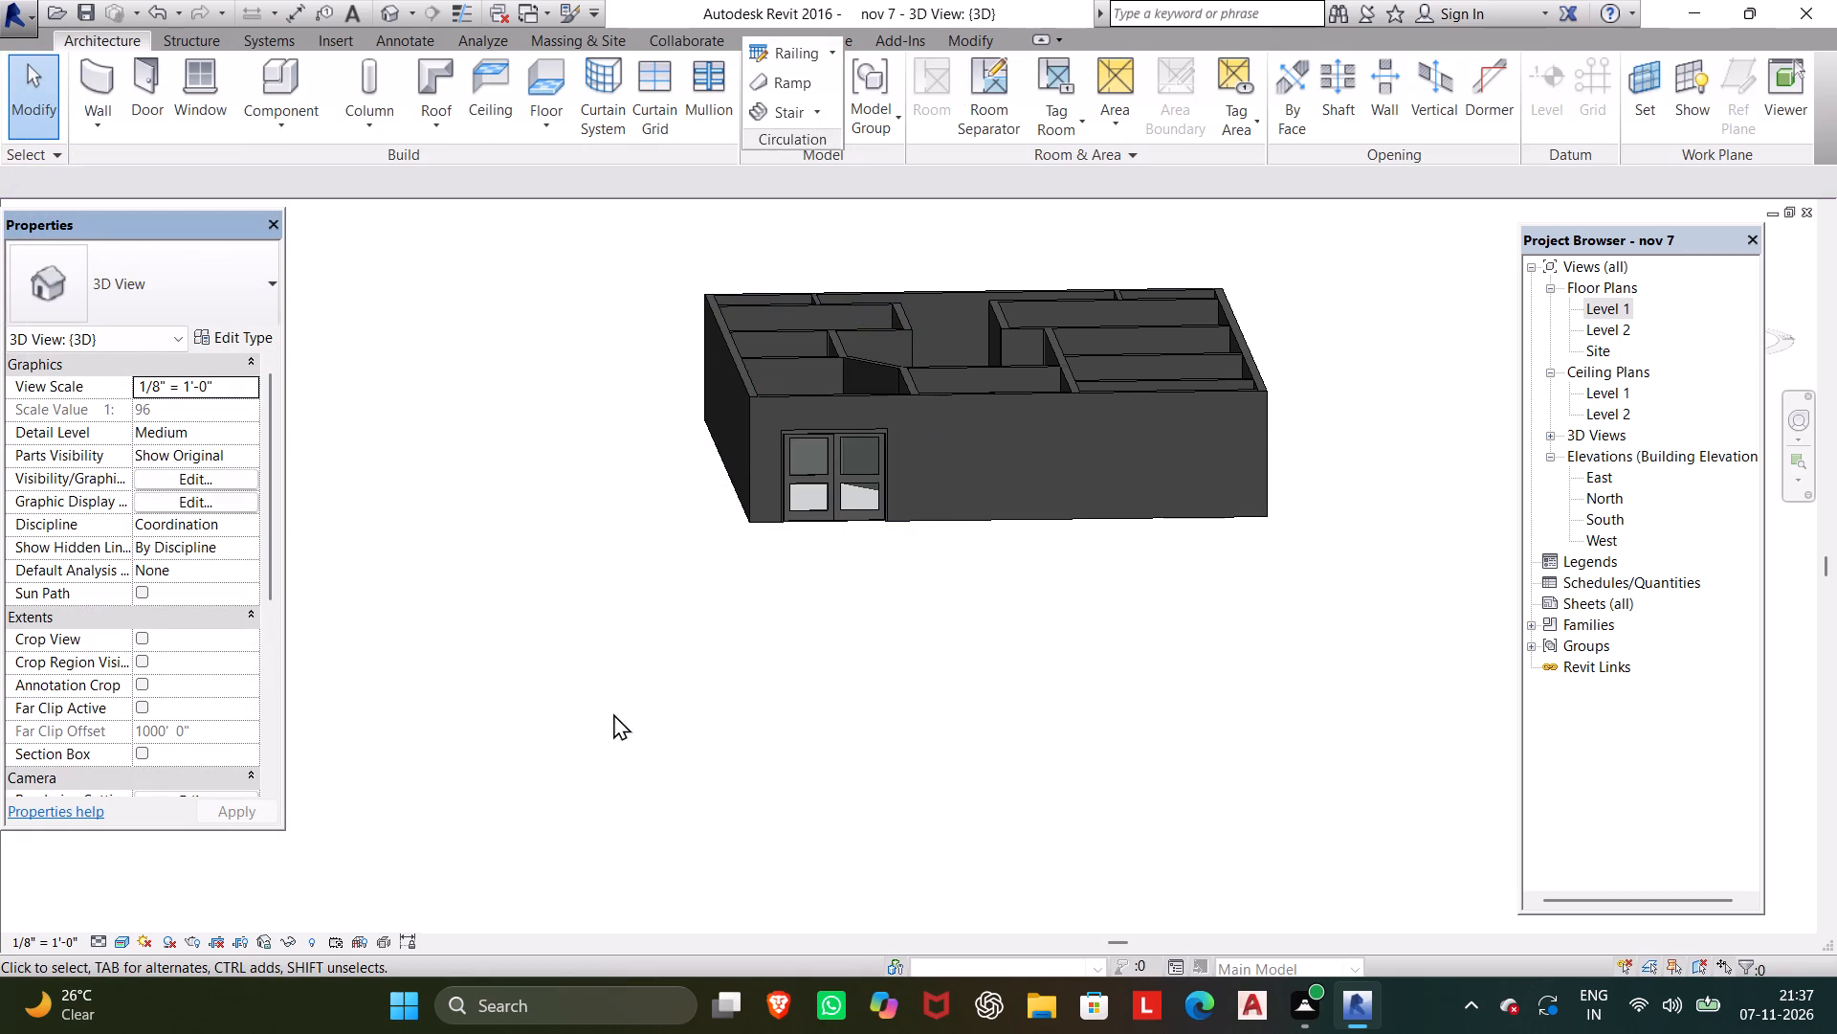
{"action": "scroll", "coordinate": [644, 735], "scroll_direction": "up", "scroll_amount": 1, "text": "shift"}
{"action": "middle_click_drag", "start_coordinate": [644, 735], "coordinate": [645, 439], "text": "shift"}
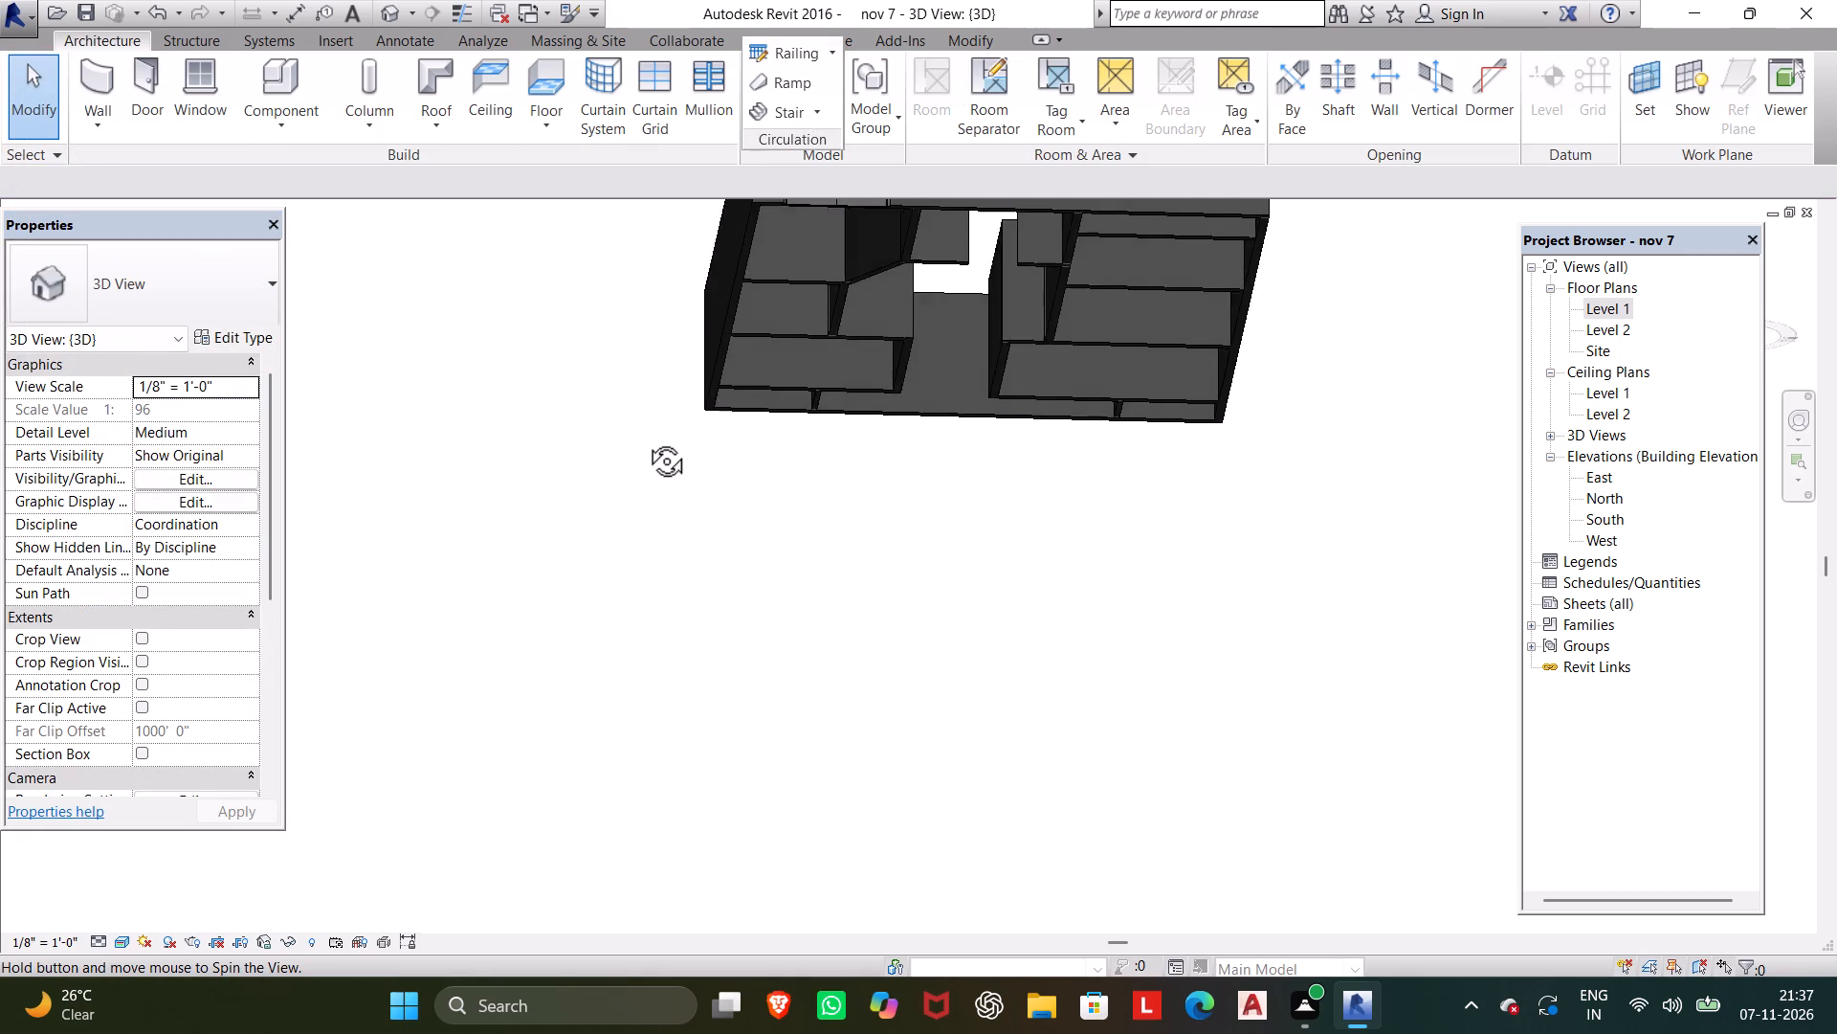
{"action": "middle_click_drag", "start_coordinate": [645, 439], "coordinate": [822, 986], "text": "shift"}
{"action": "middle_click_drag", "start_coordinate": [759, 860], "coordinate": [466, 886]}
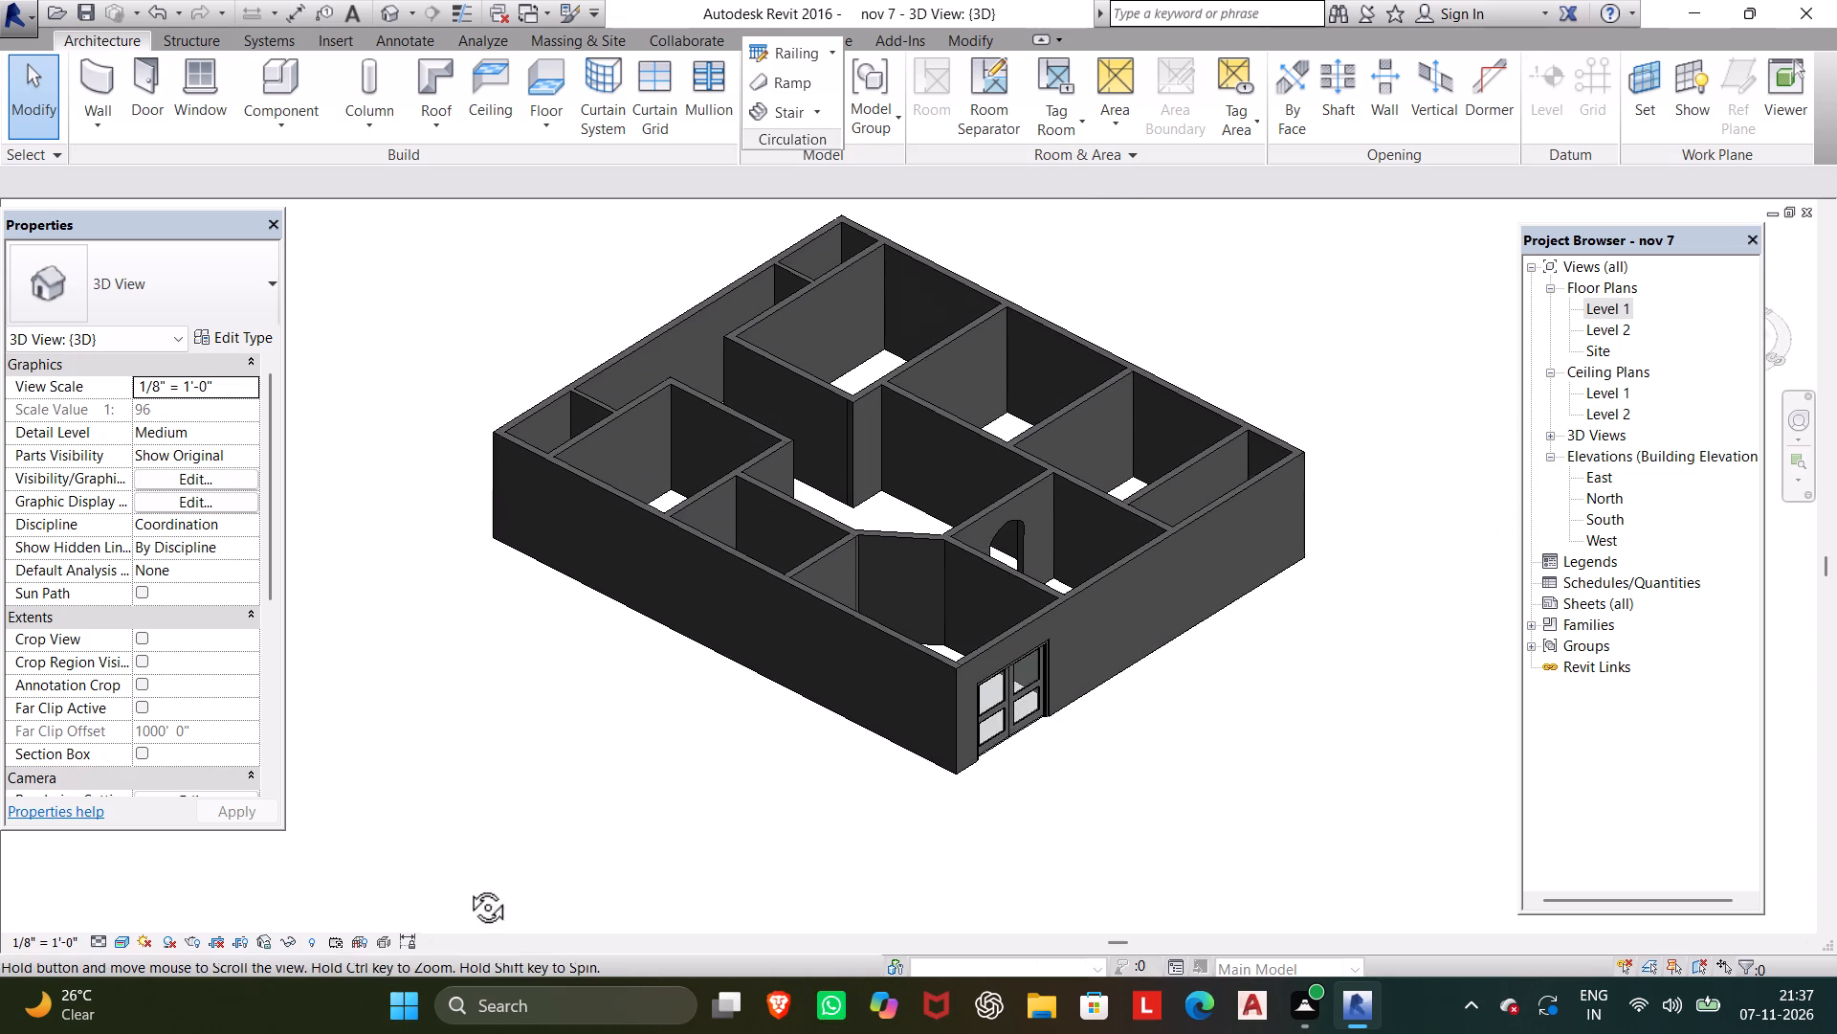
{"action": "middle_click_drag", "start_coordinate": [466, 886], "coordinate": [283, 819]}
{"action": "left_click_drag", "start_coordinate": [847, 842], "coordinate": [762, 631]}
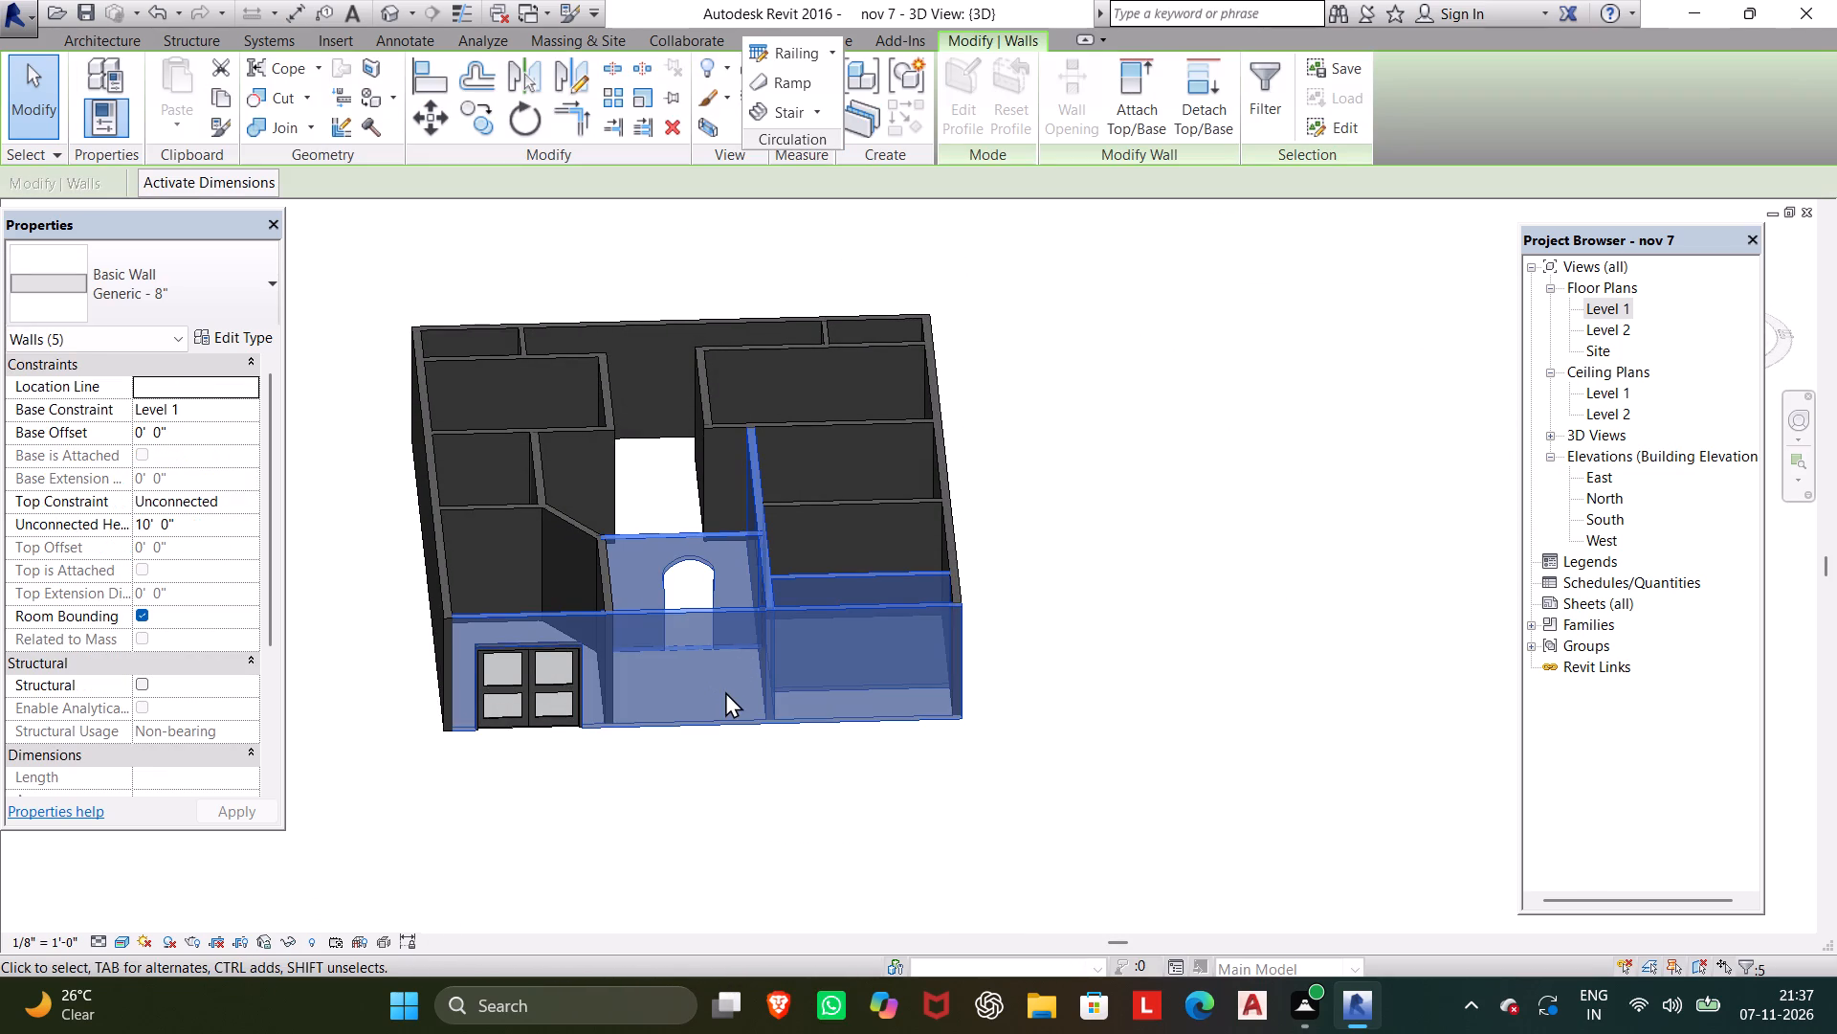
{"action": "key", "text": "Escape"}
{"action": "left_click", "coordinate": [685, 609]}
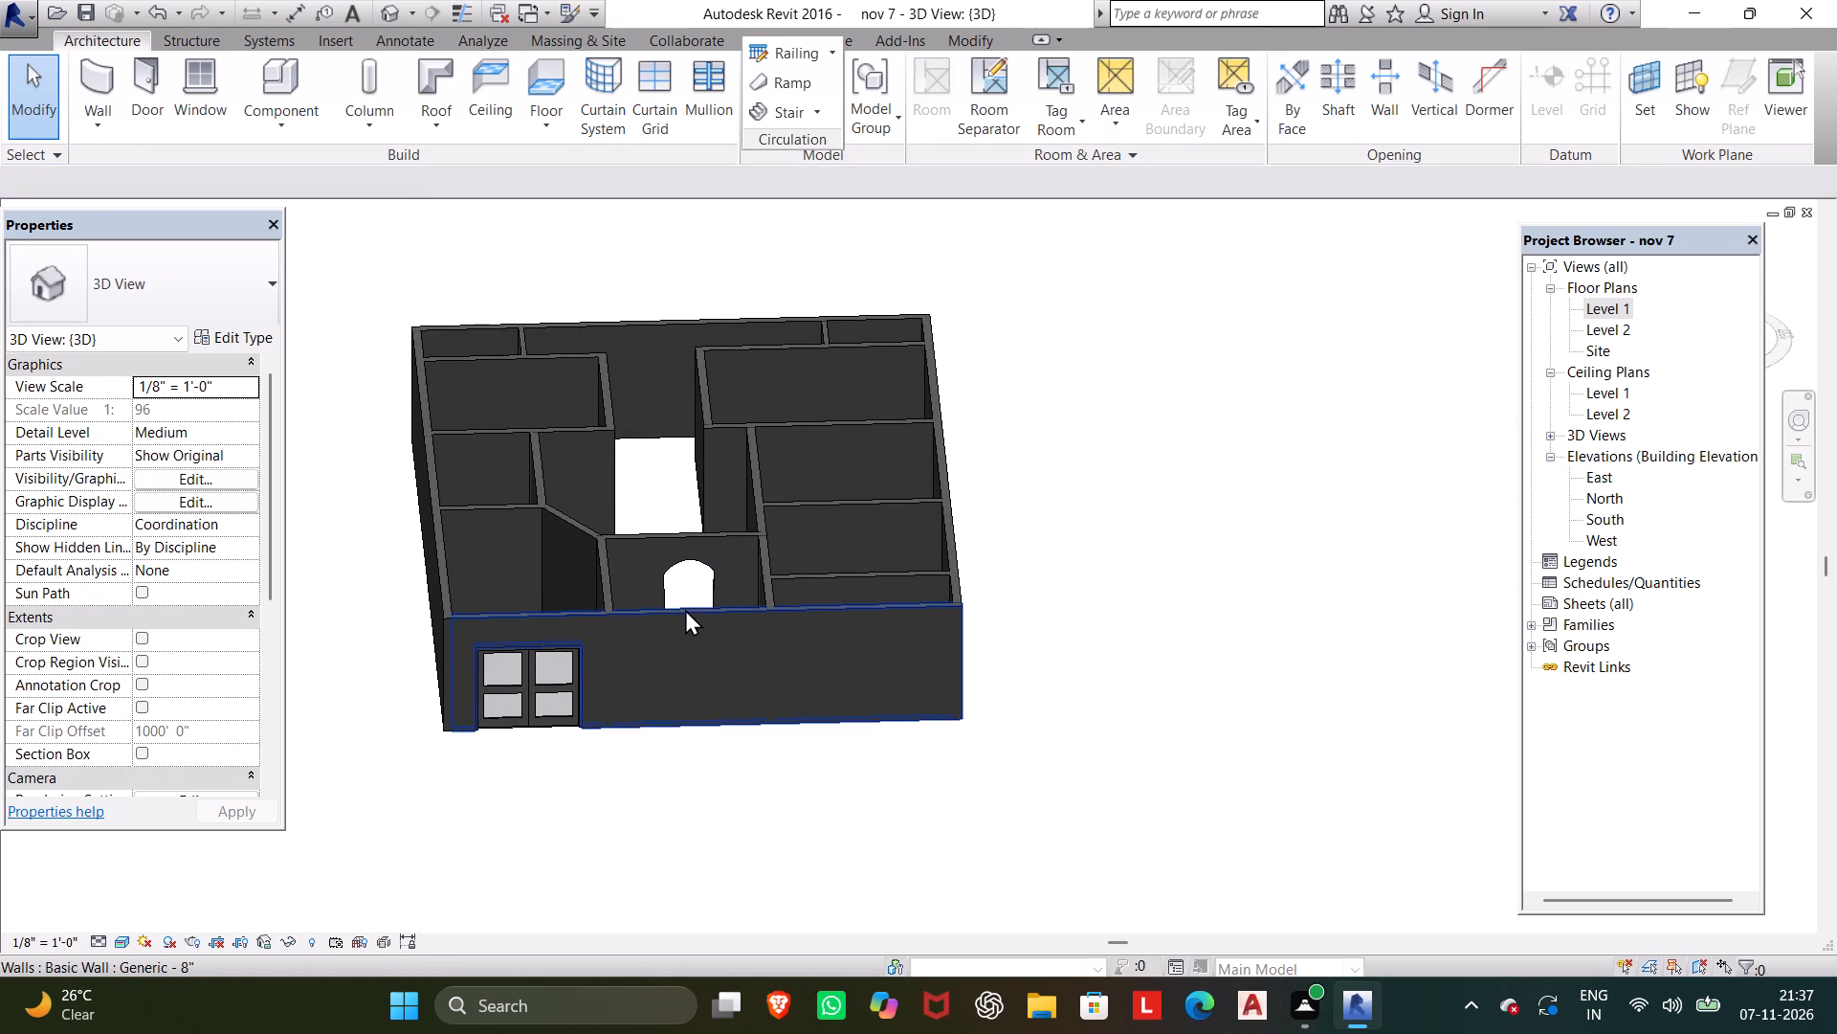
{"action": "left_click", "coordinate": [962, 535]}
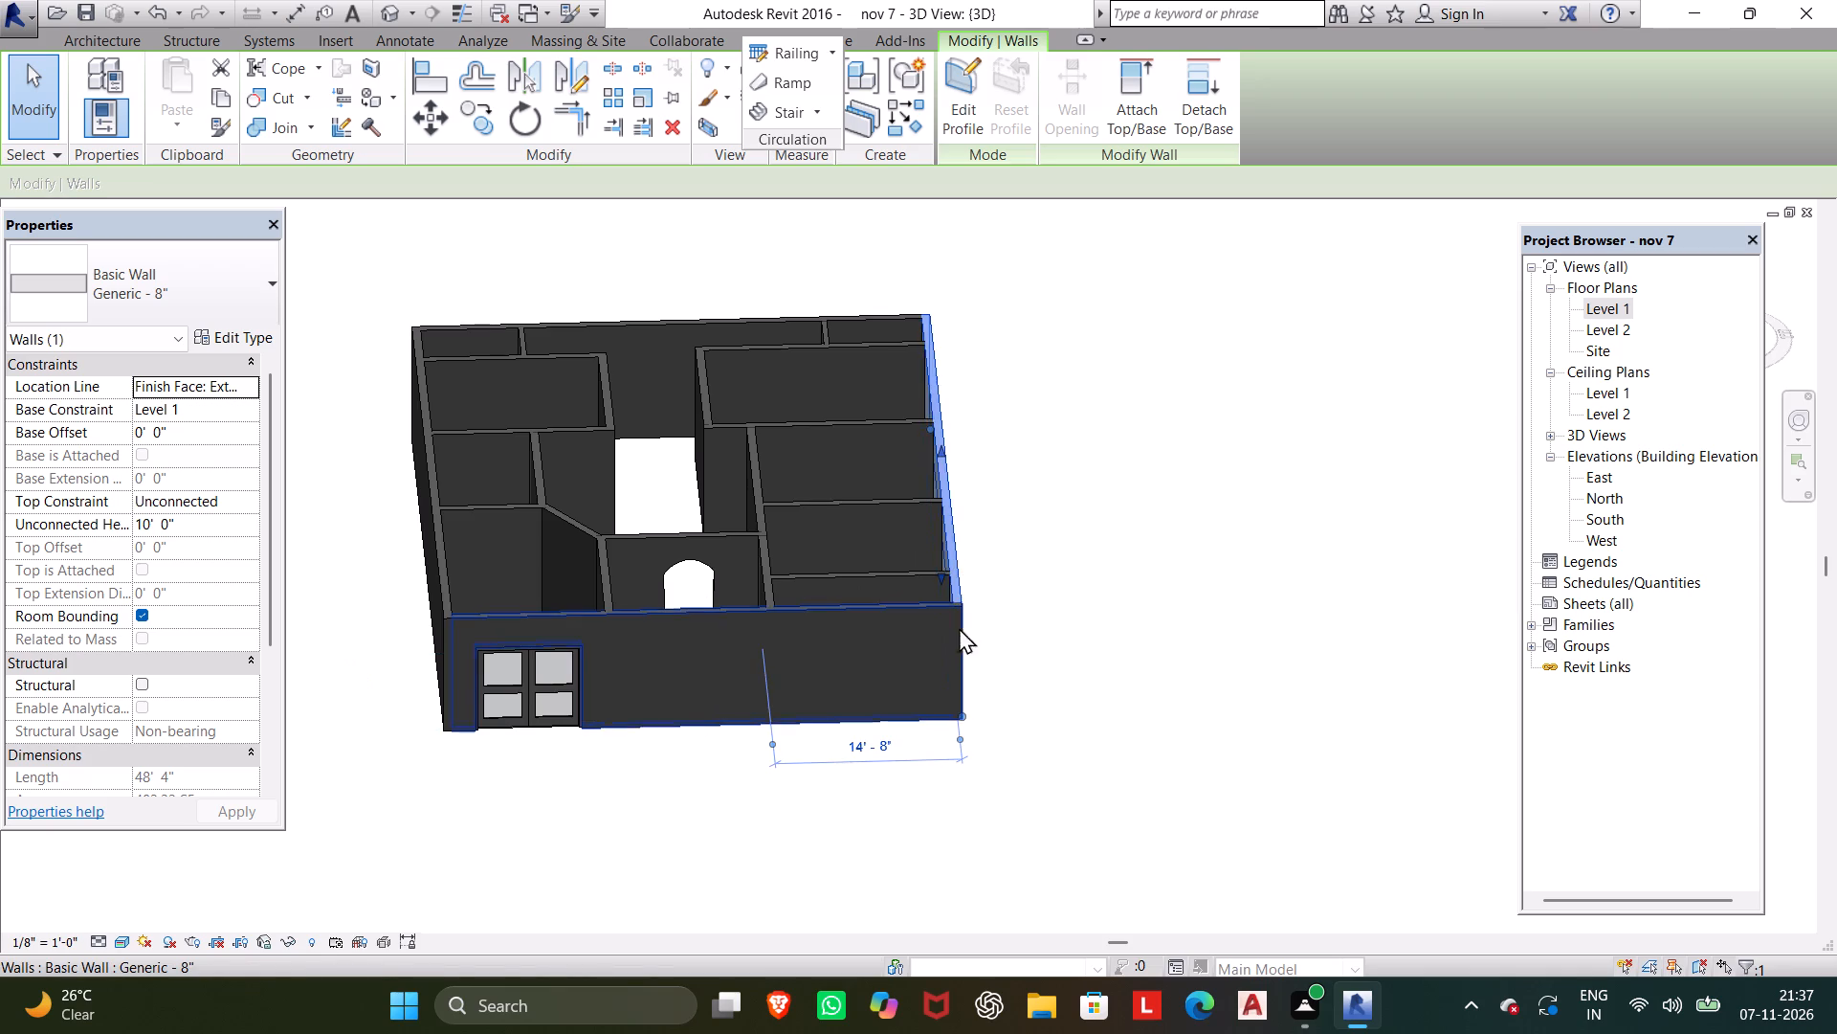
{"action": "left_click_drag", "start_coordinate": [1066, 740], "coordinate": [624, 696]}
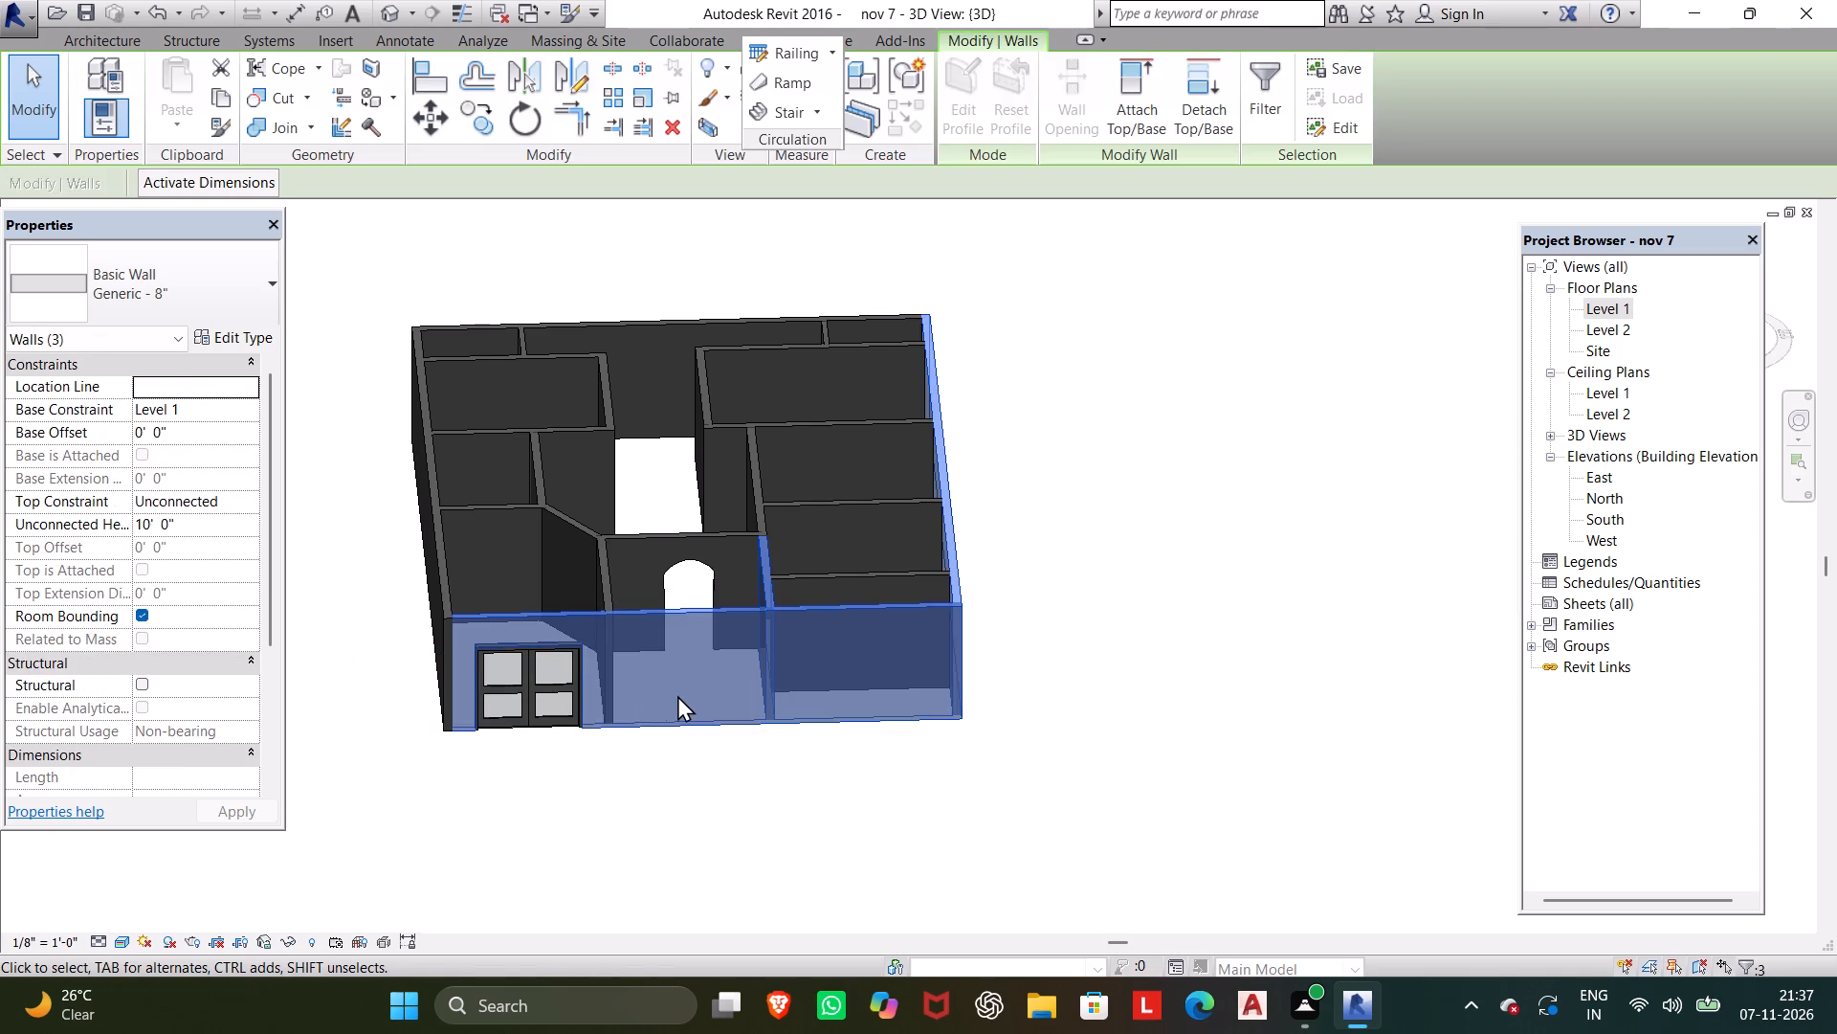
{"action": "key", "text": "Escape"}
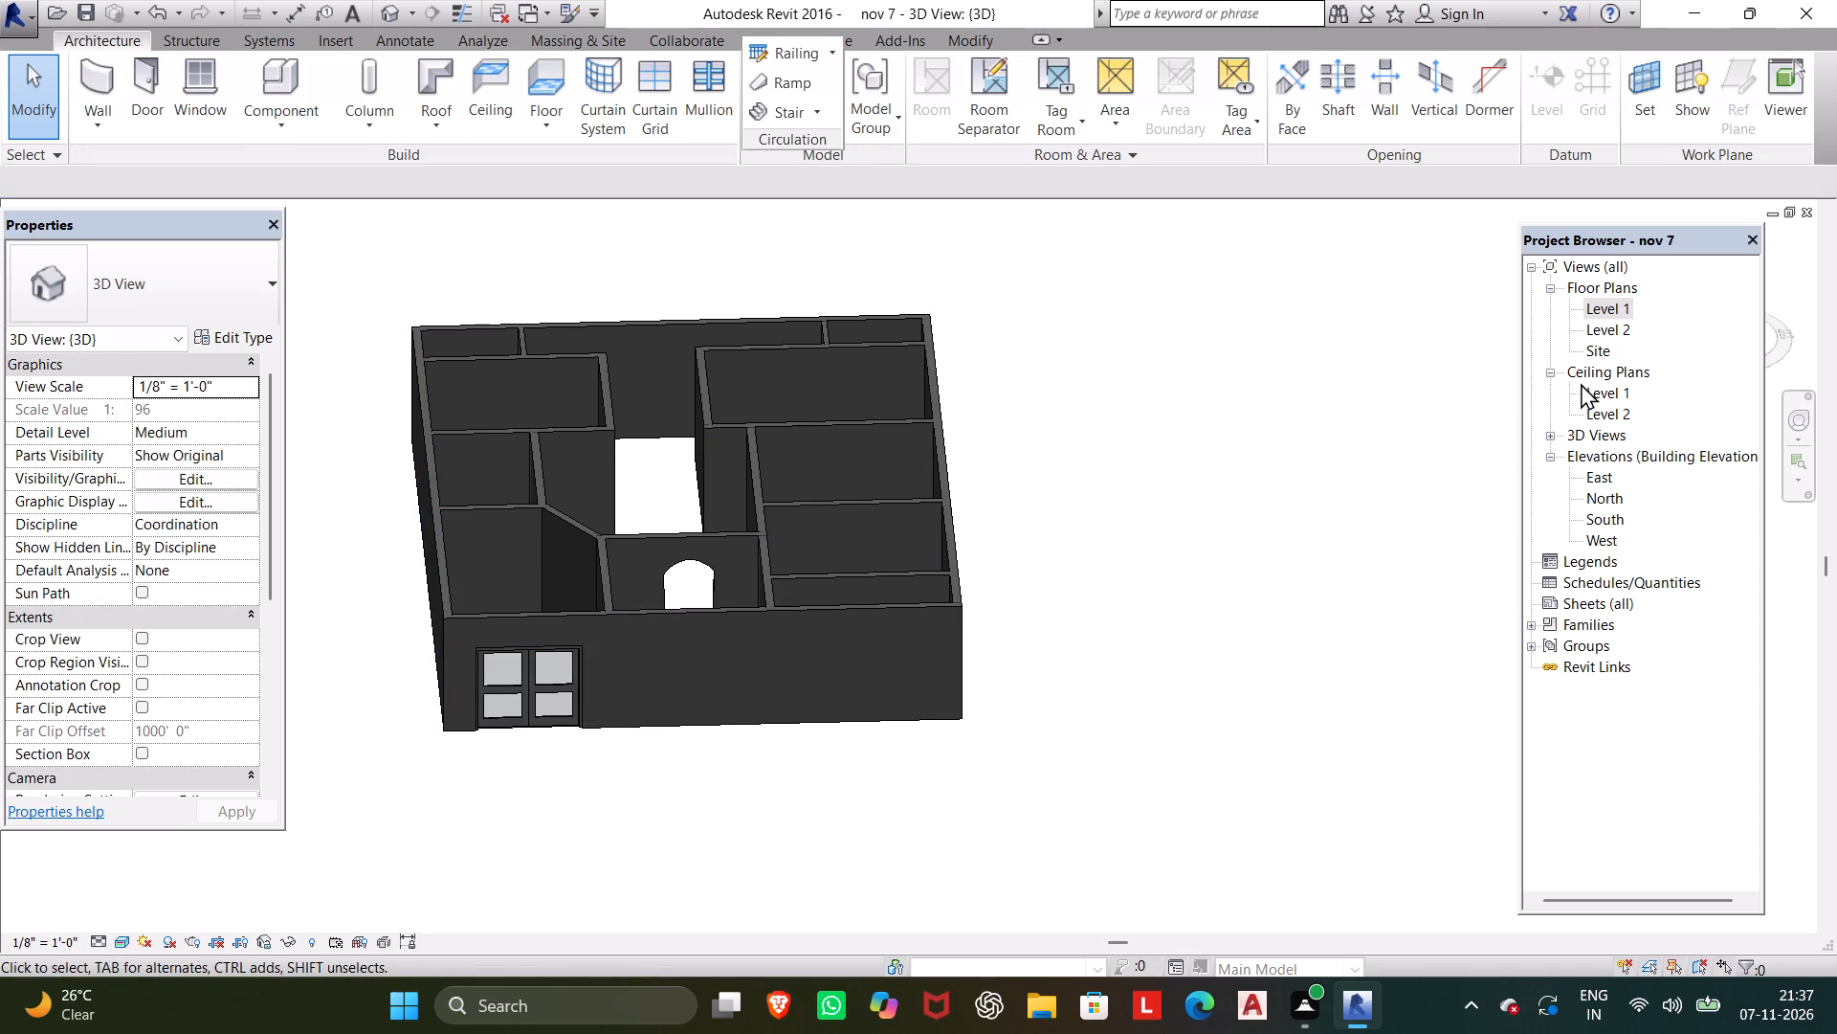
Open the Level 1 floor plan and bring the whole building into view.
{"action": "double_click", "coordinate": [1614, 306]}
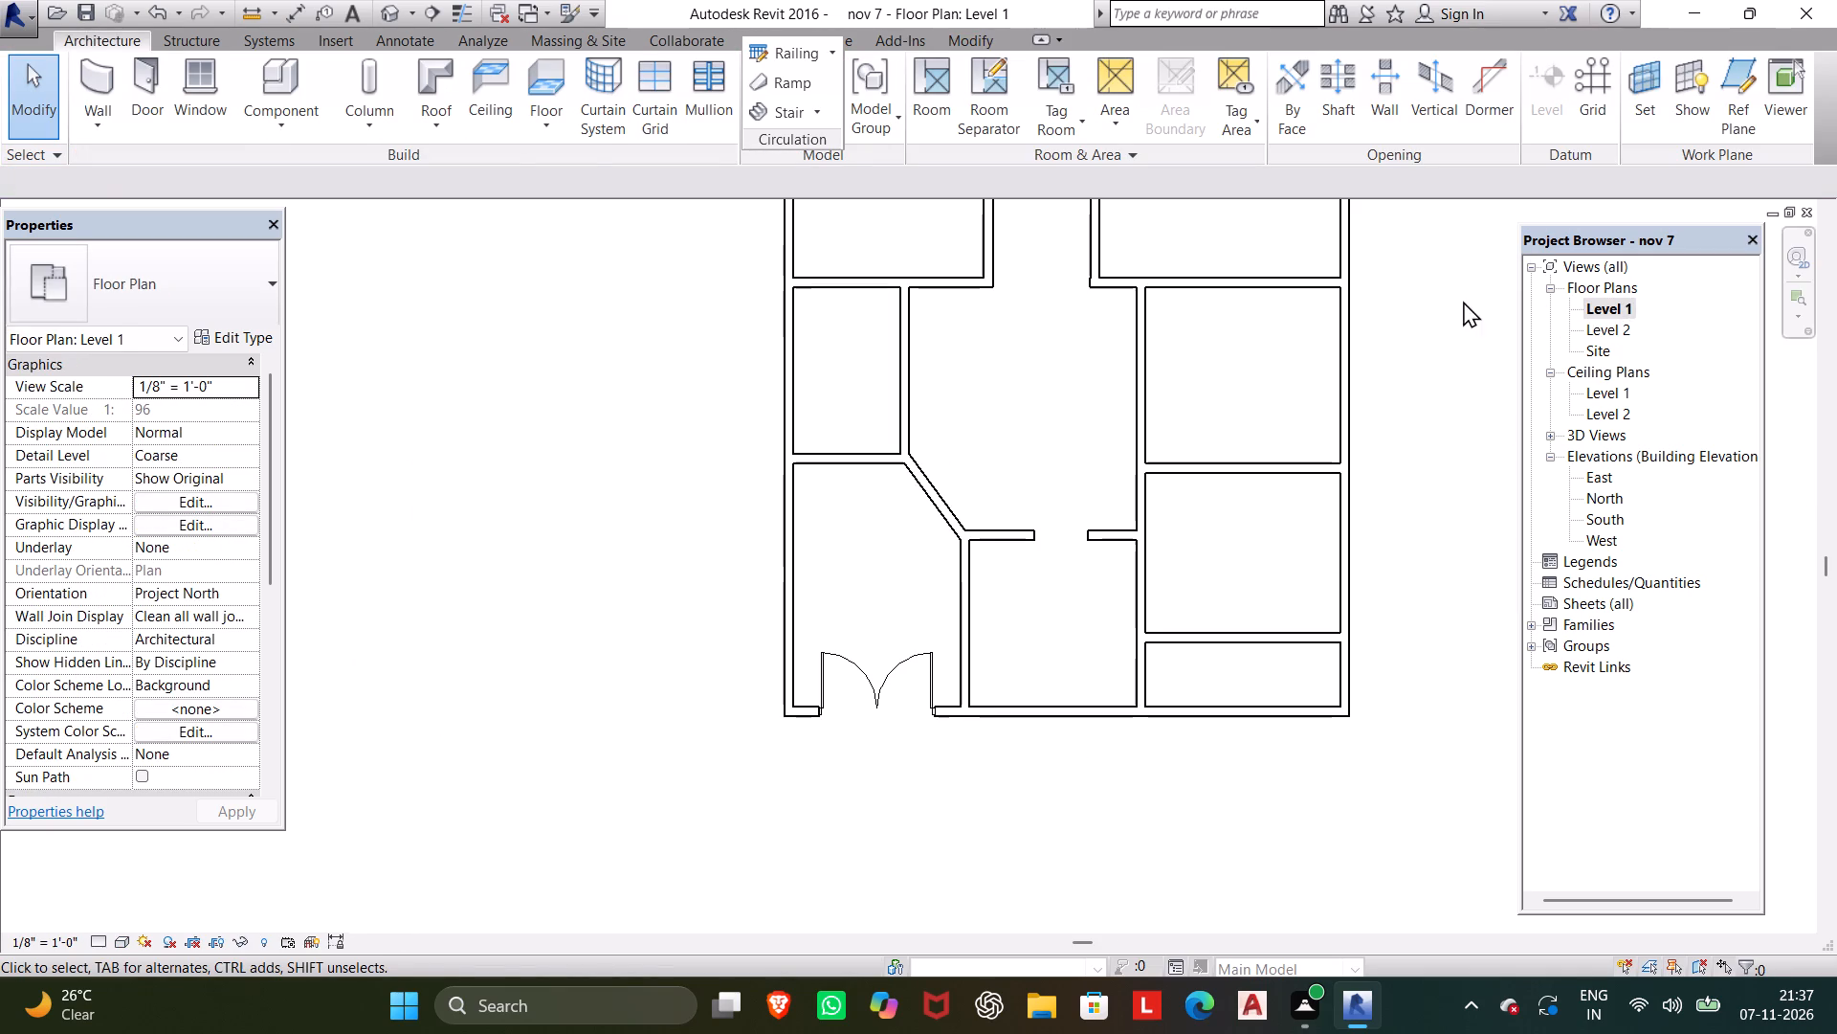
{"action": "scroll", "coordinate": [1452, 394], "scroll_direction": "down", "scroll_amount": 3}
{"action": "middle_click_drag", "start_coordinate": [1419, 326], "coordinate": [1406, 538]}
{"action": "scroll", "coordinate": [1421, 326], "scroll_direction": "down", "scroll_amount": 1}
{"action": "scroll", "coordinate": [1406, 538], "scroll_direction": "up", "scroll_amount": 1}
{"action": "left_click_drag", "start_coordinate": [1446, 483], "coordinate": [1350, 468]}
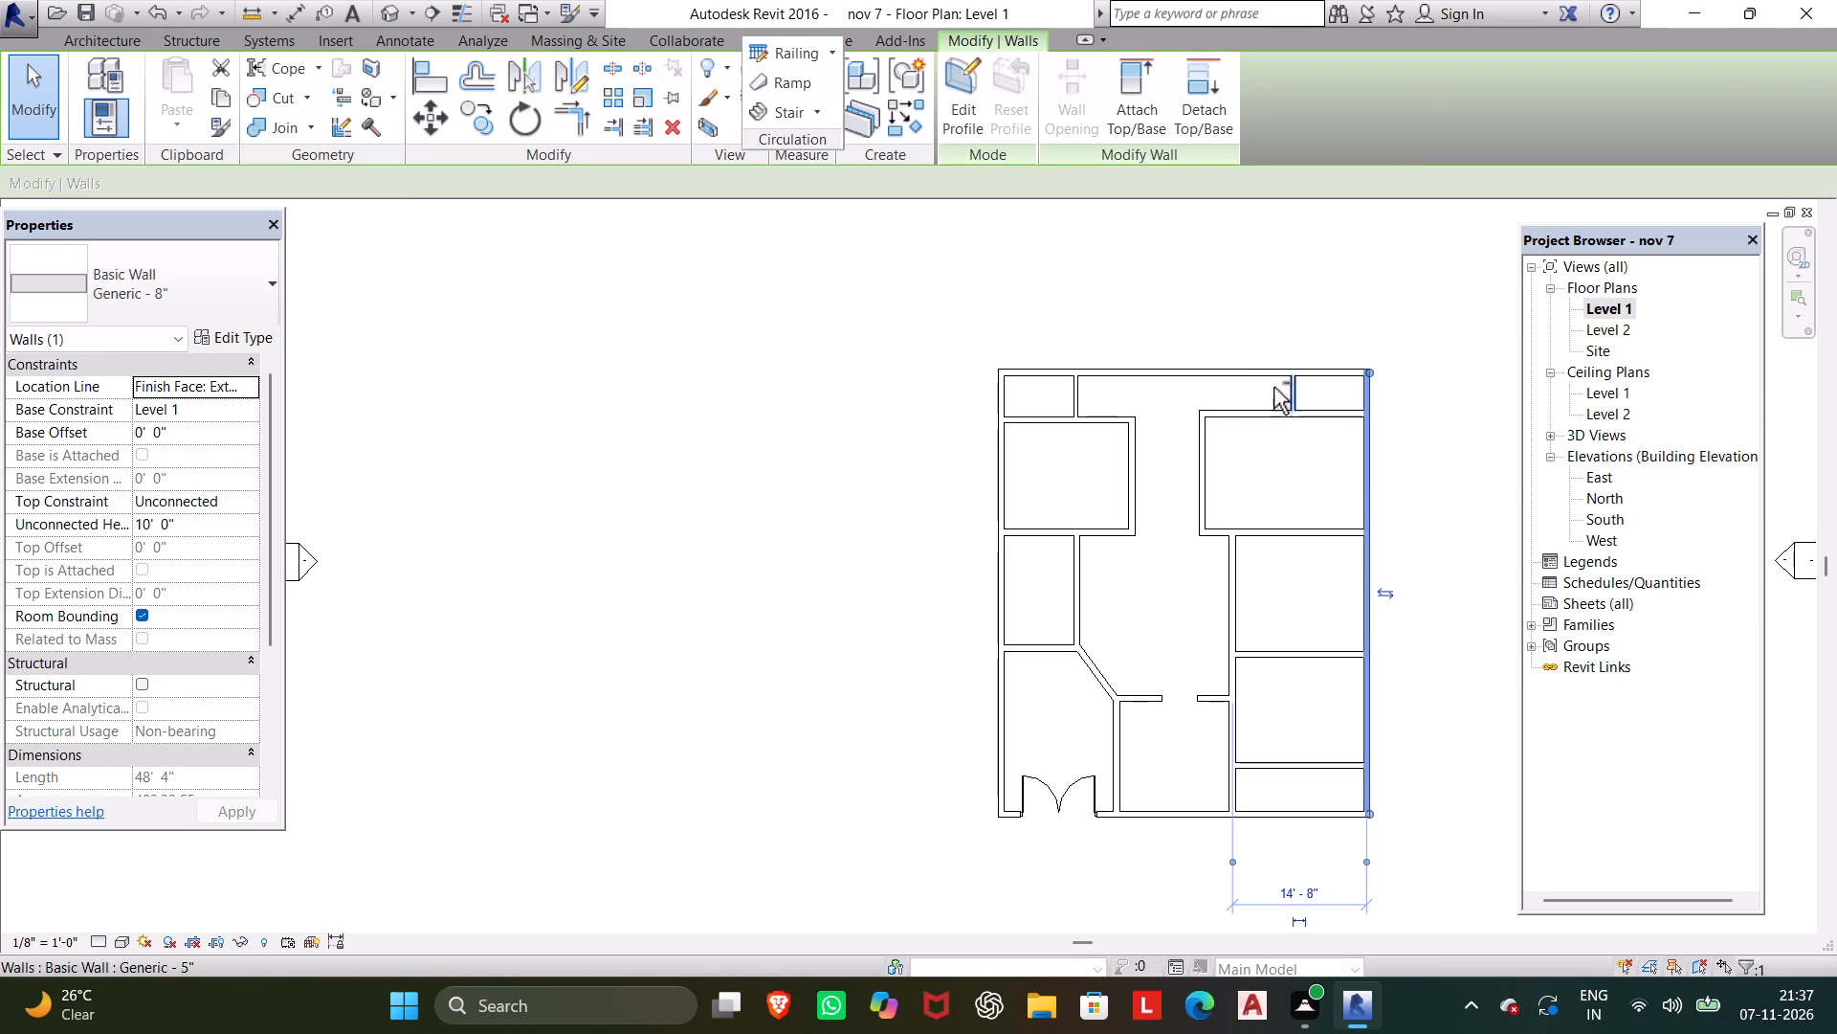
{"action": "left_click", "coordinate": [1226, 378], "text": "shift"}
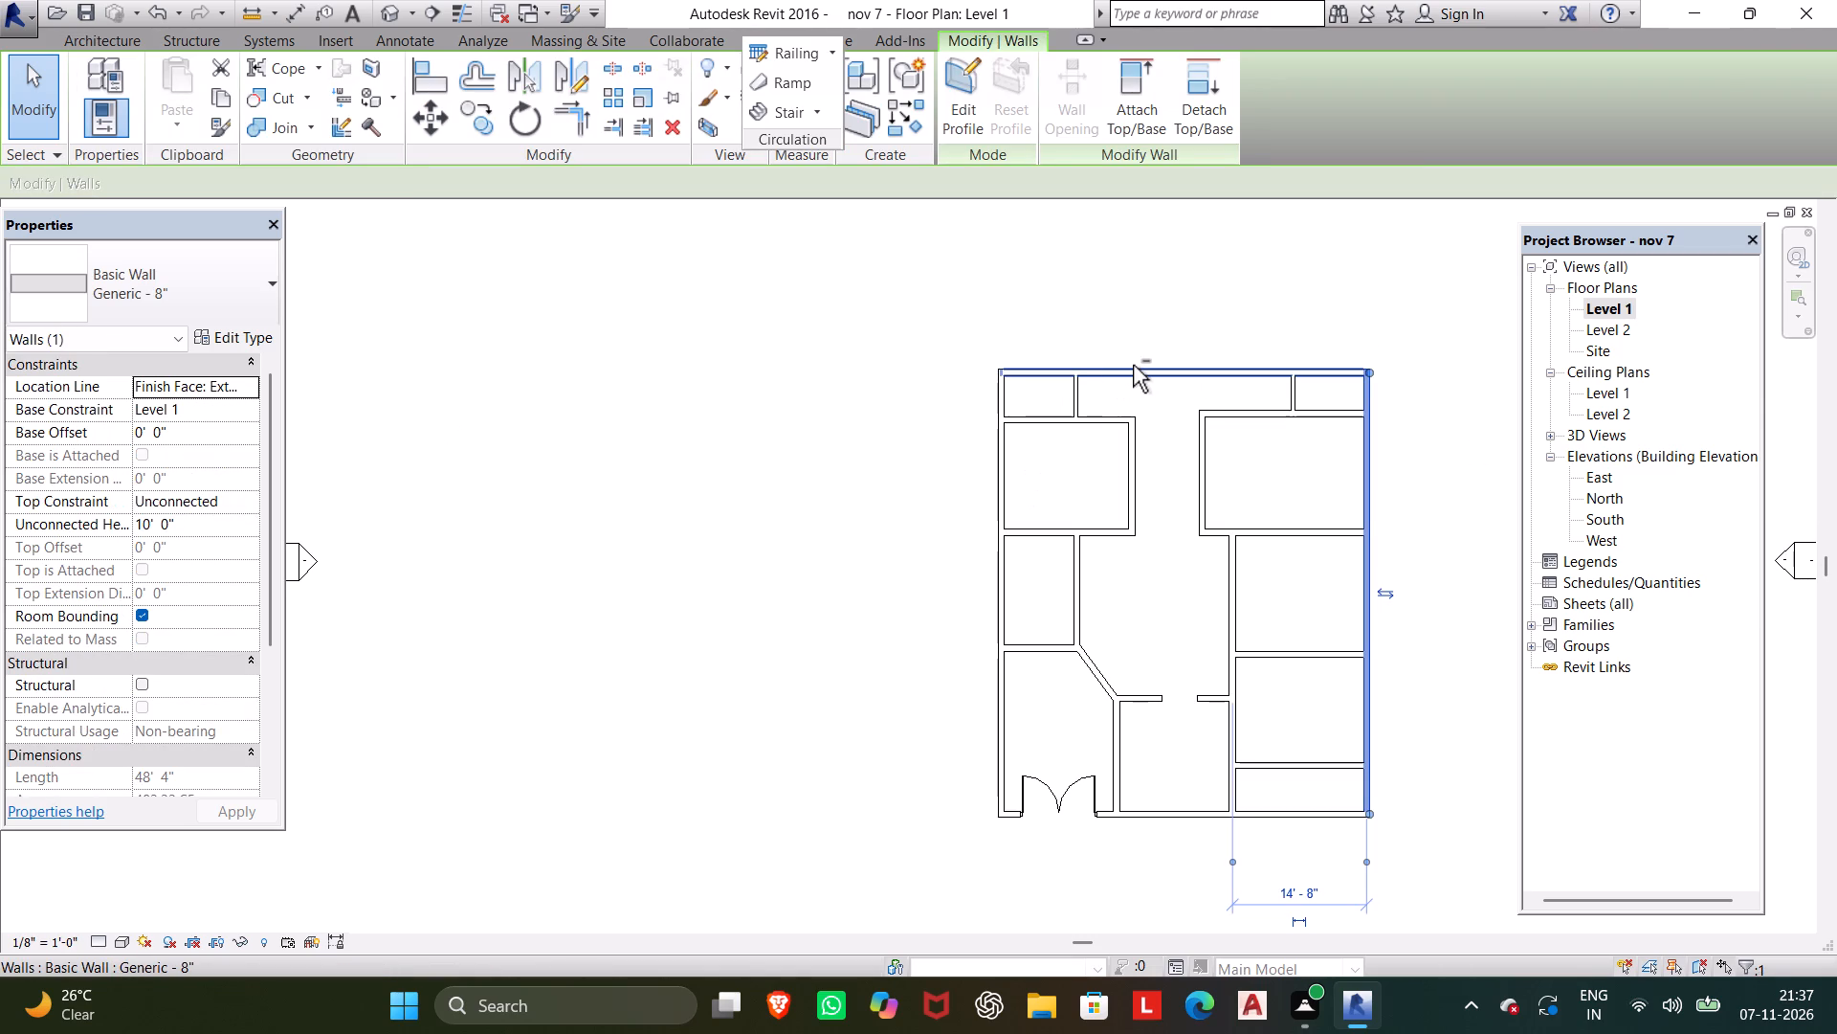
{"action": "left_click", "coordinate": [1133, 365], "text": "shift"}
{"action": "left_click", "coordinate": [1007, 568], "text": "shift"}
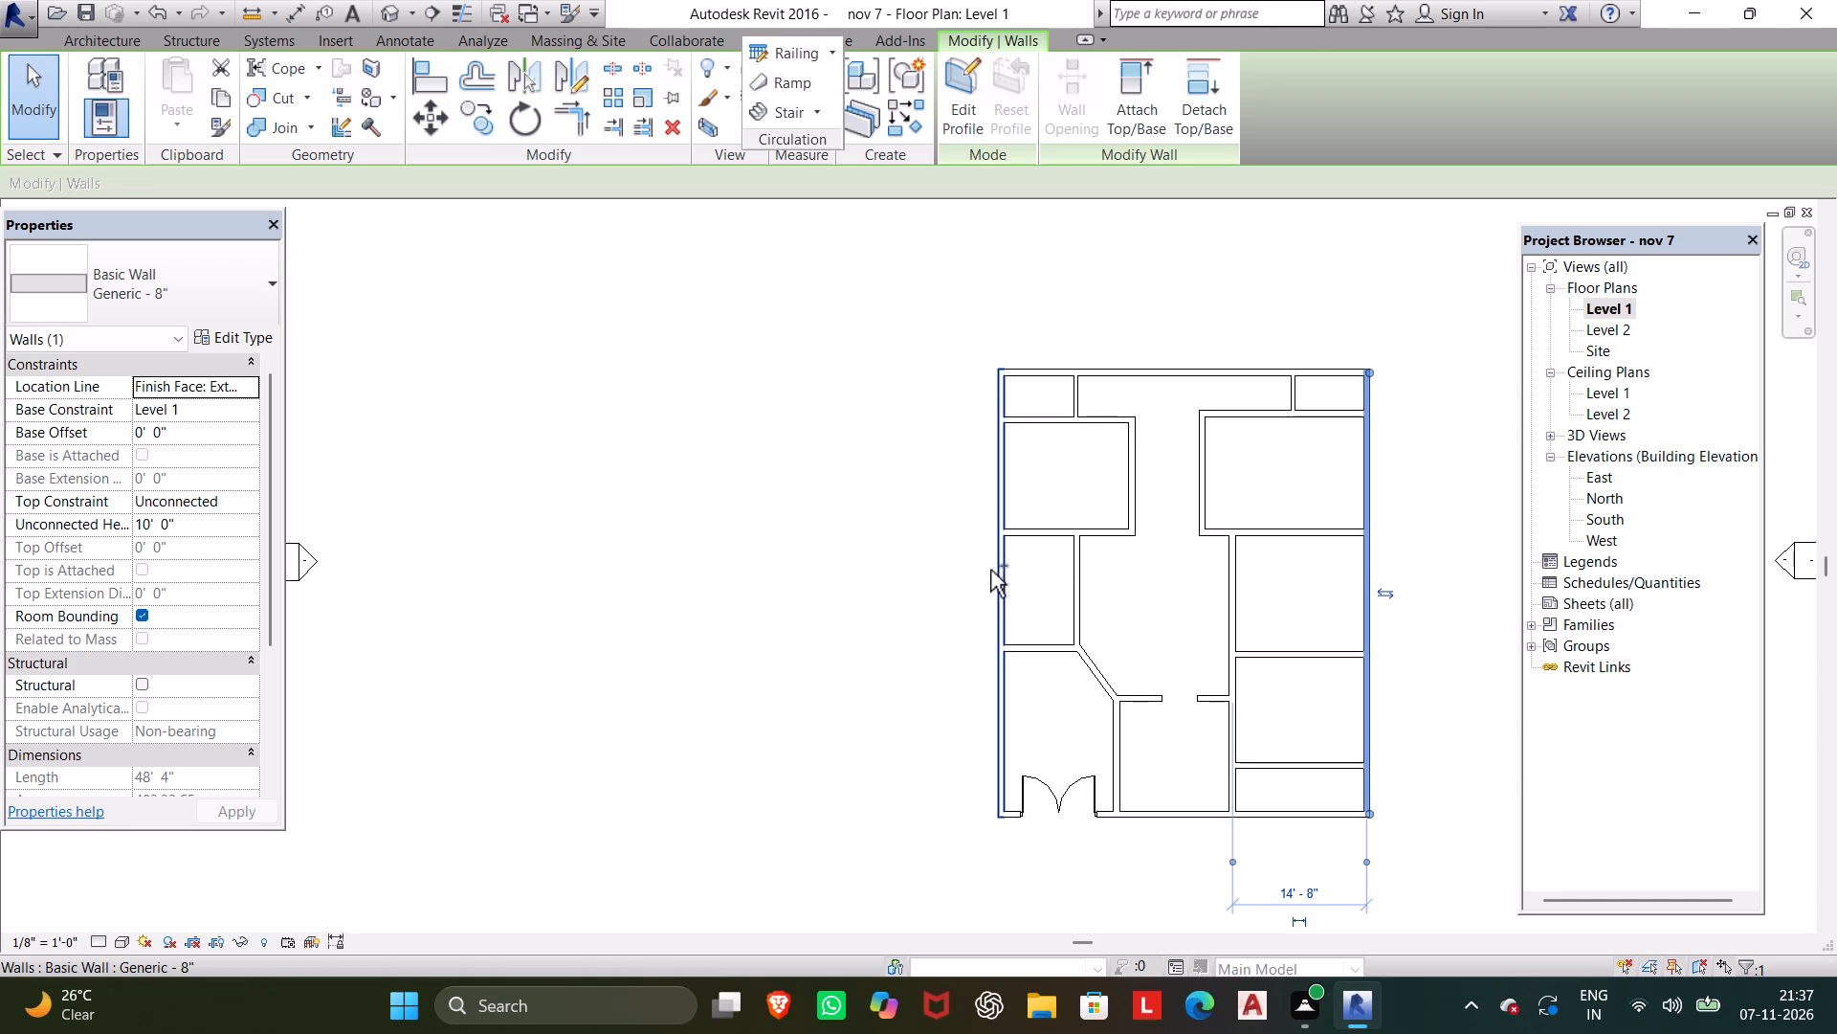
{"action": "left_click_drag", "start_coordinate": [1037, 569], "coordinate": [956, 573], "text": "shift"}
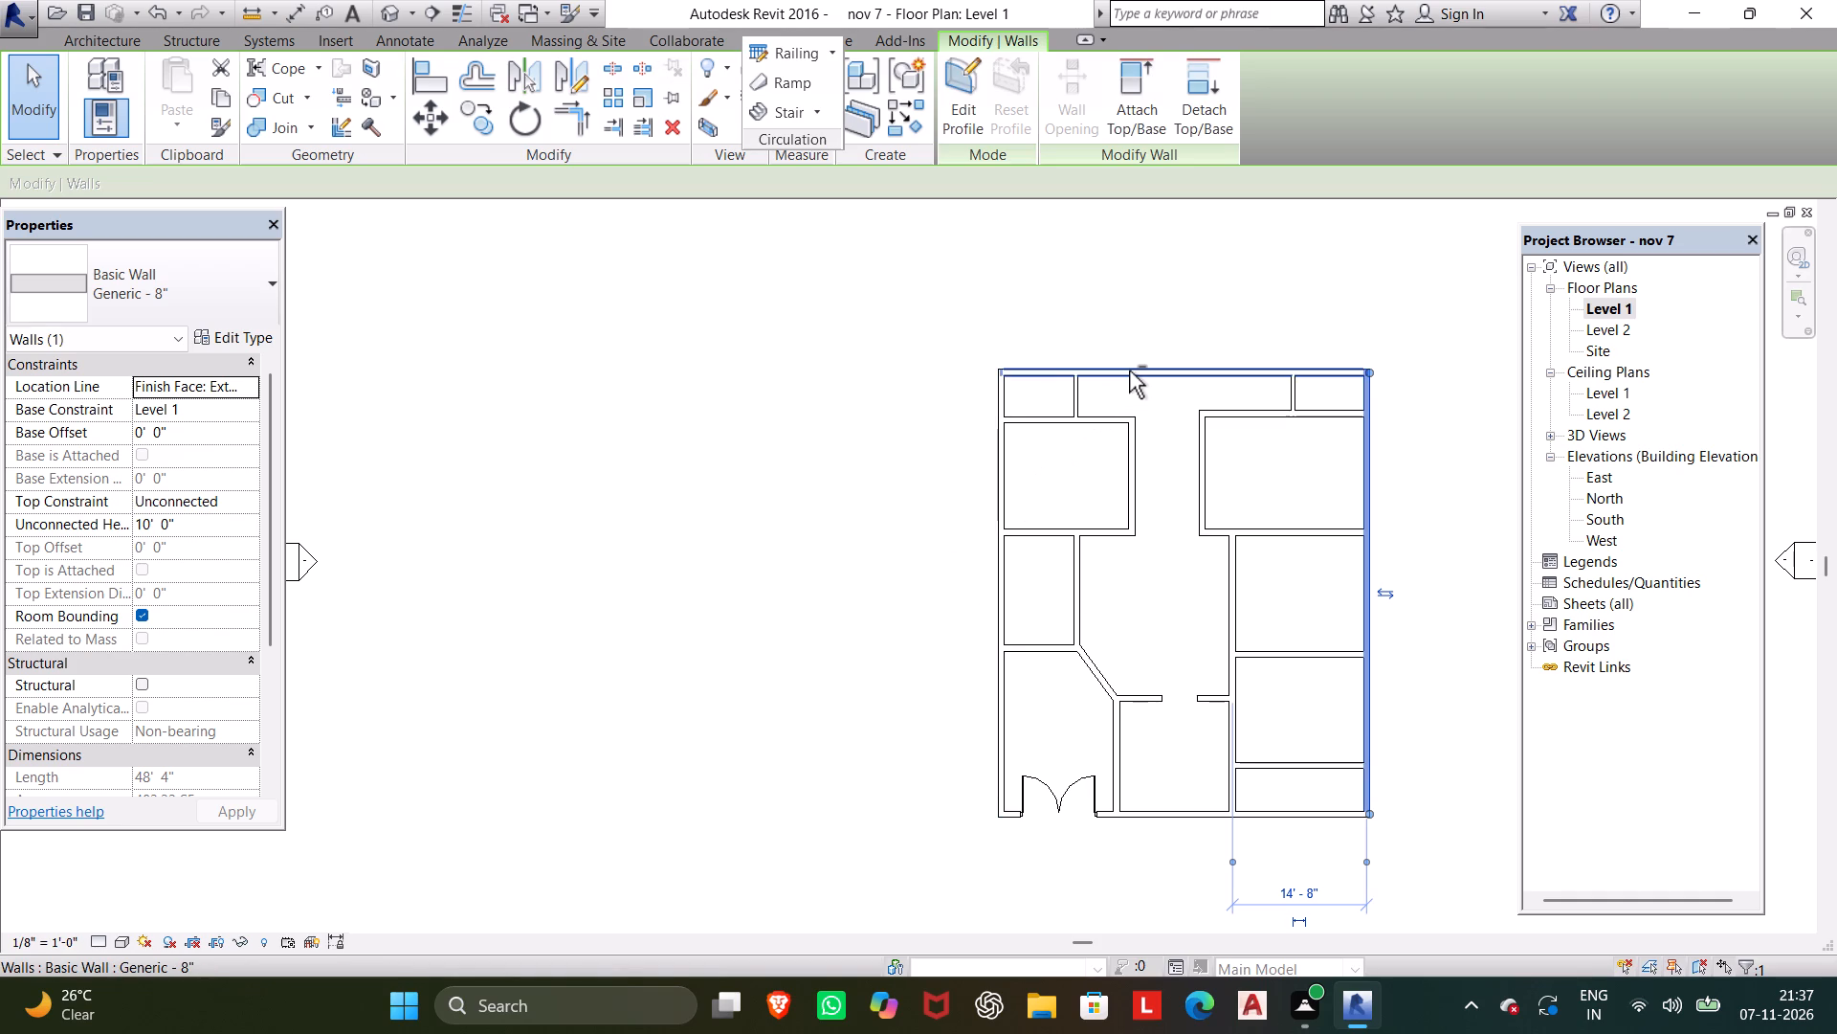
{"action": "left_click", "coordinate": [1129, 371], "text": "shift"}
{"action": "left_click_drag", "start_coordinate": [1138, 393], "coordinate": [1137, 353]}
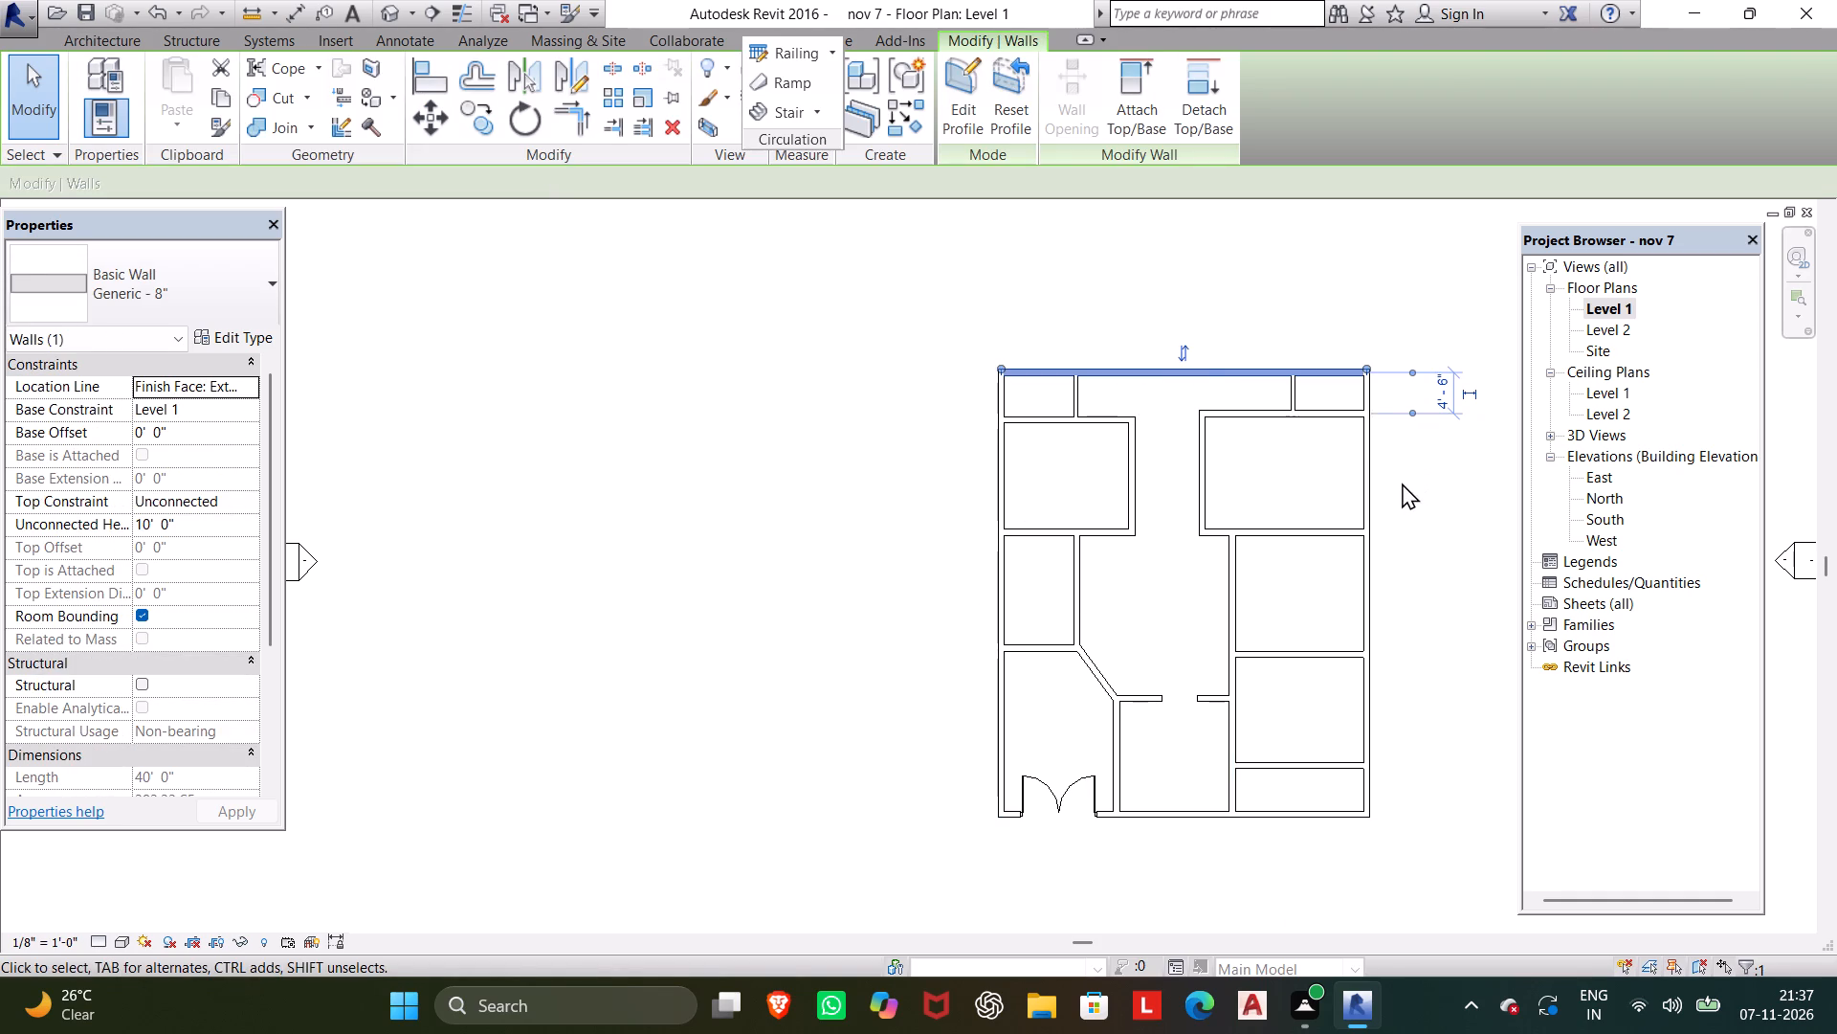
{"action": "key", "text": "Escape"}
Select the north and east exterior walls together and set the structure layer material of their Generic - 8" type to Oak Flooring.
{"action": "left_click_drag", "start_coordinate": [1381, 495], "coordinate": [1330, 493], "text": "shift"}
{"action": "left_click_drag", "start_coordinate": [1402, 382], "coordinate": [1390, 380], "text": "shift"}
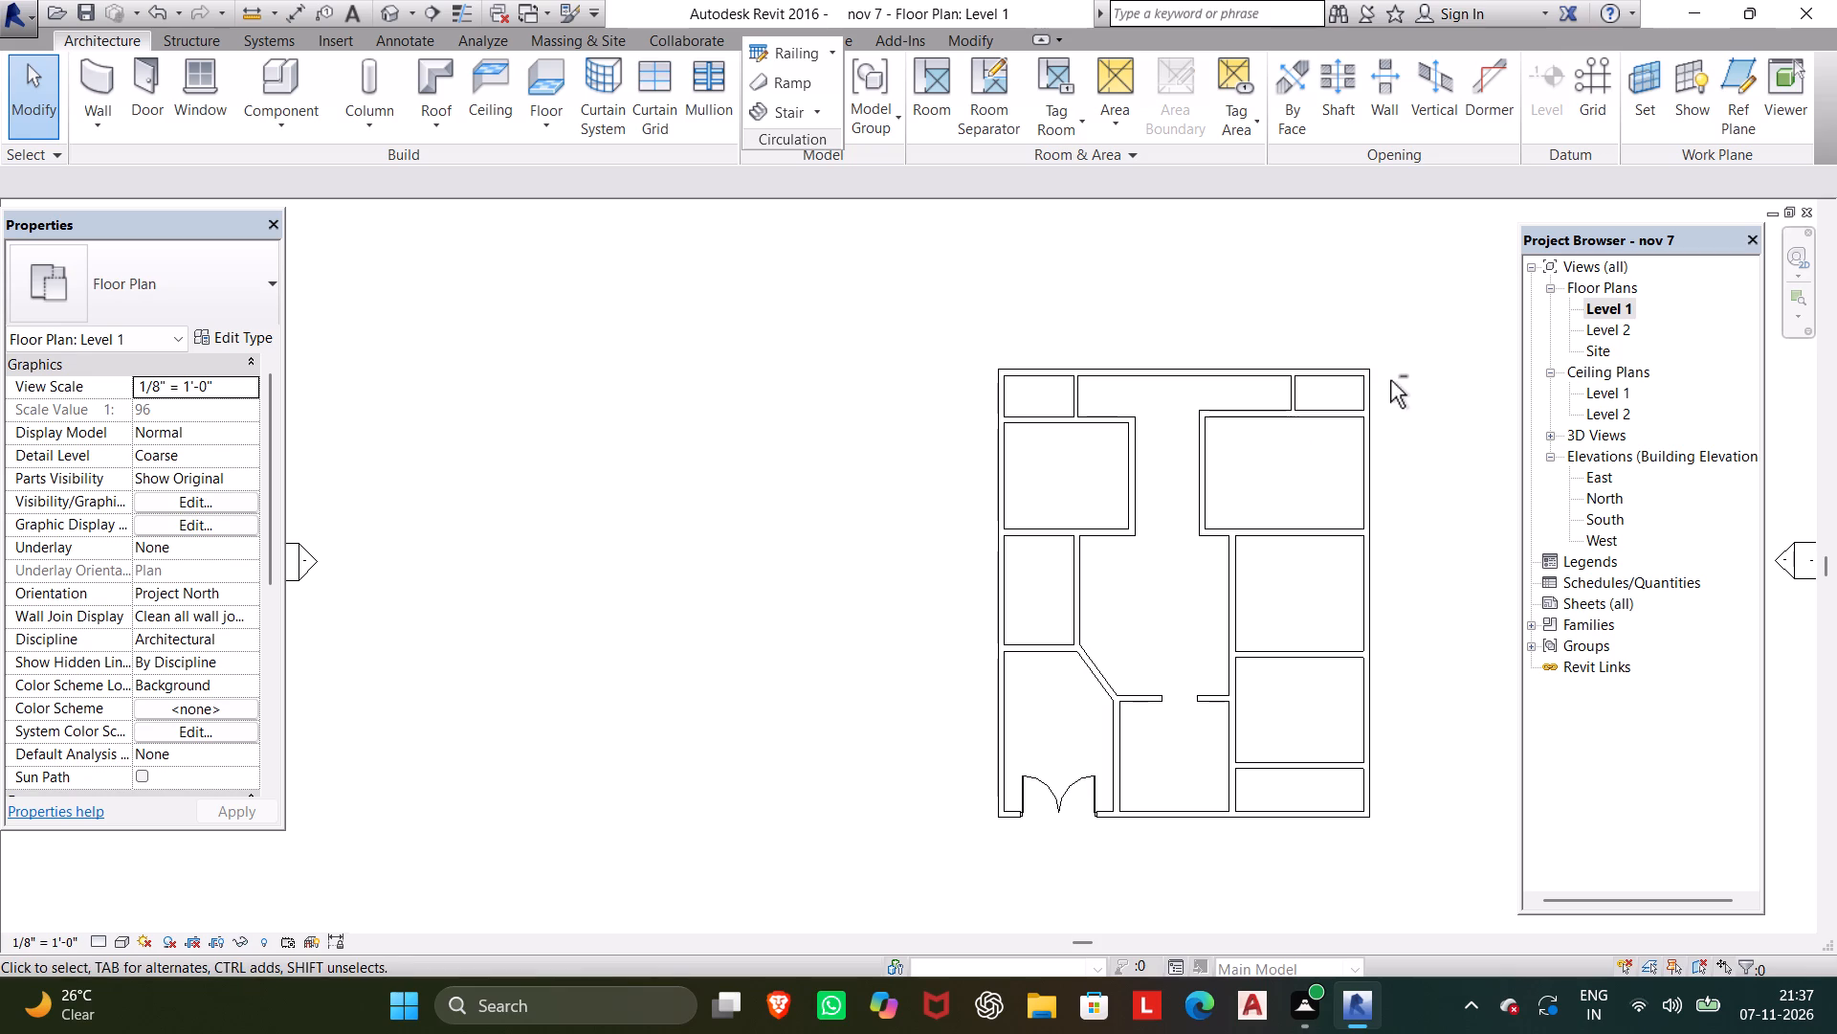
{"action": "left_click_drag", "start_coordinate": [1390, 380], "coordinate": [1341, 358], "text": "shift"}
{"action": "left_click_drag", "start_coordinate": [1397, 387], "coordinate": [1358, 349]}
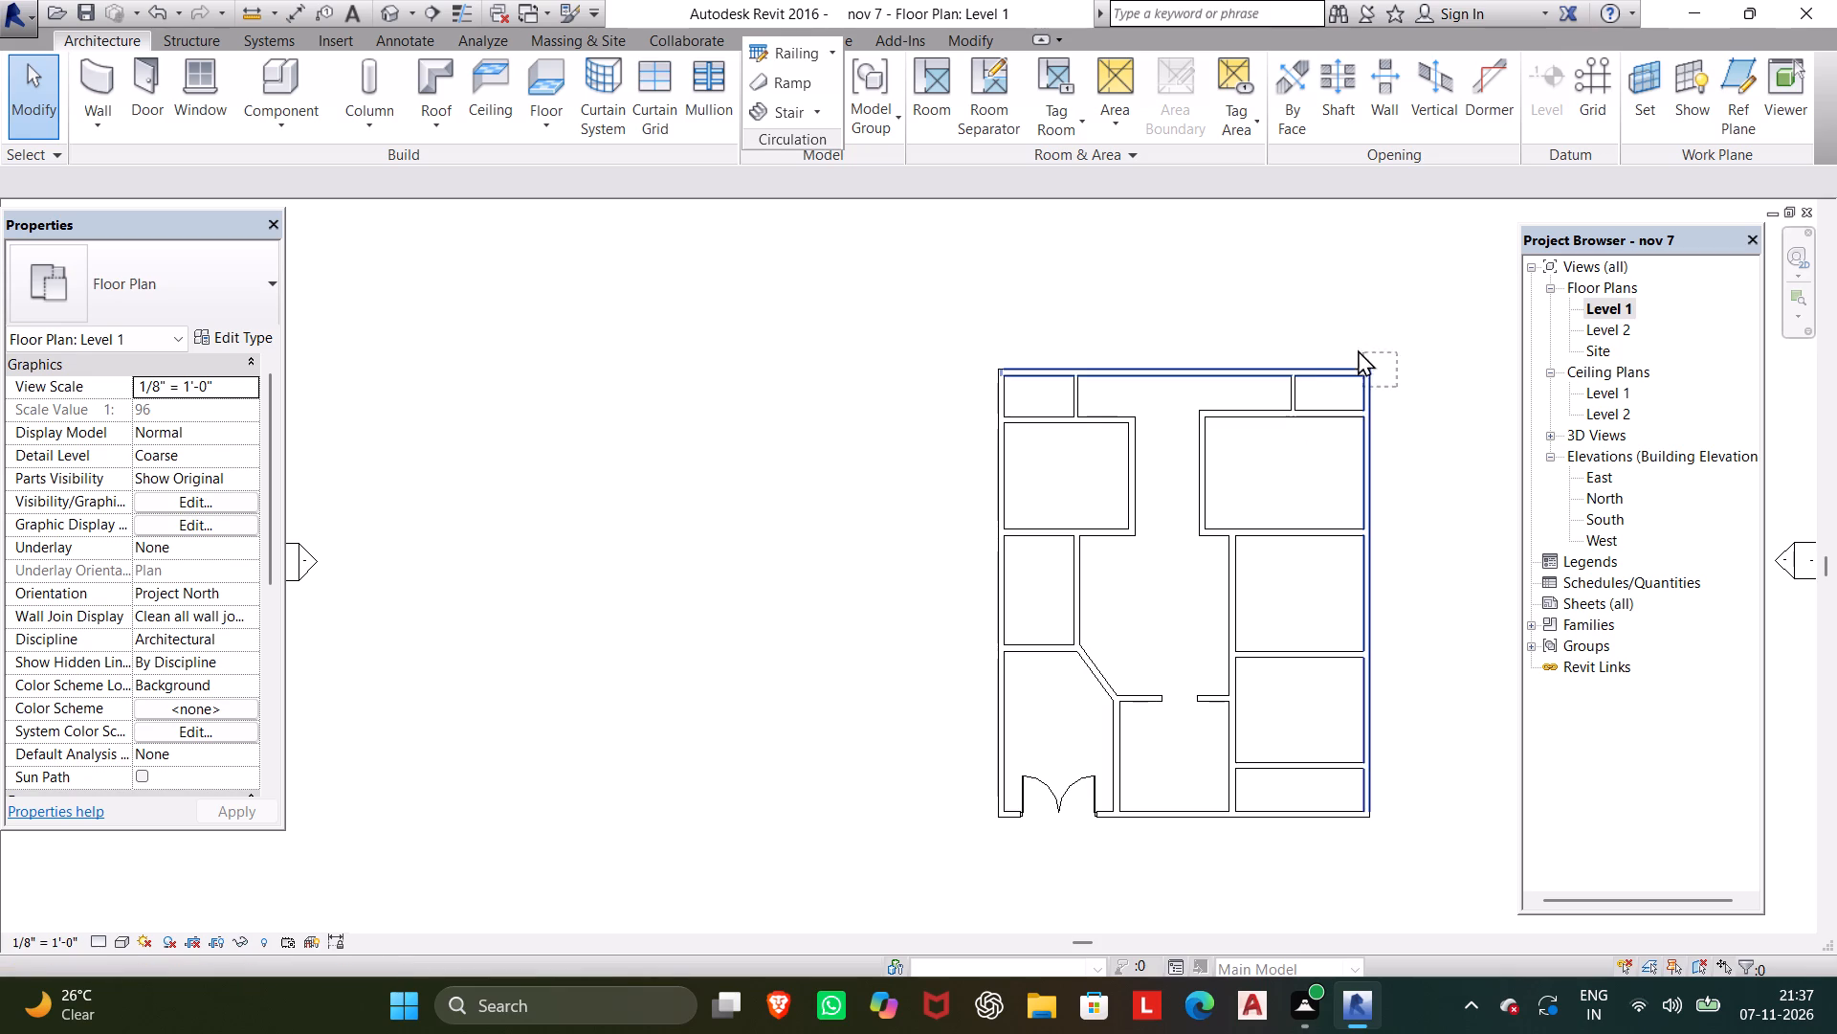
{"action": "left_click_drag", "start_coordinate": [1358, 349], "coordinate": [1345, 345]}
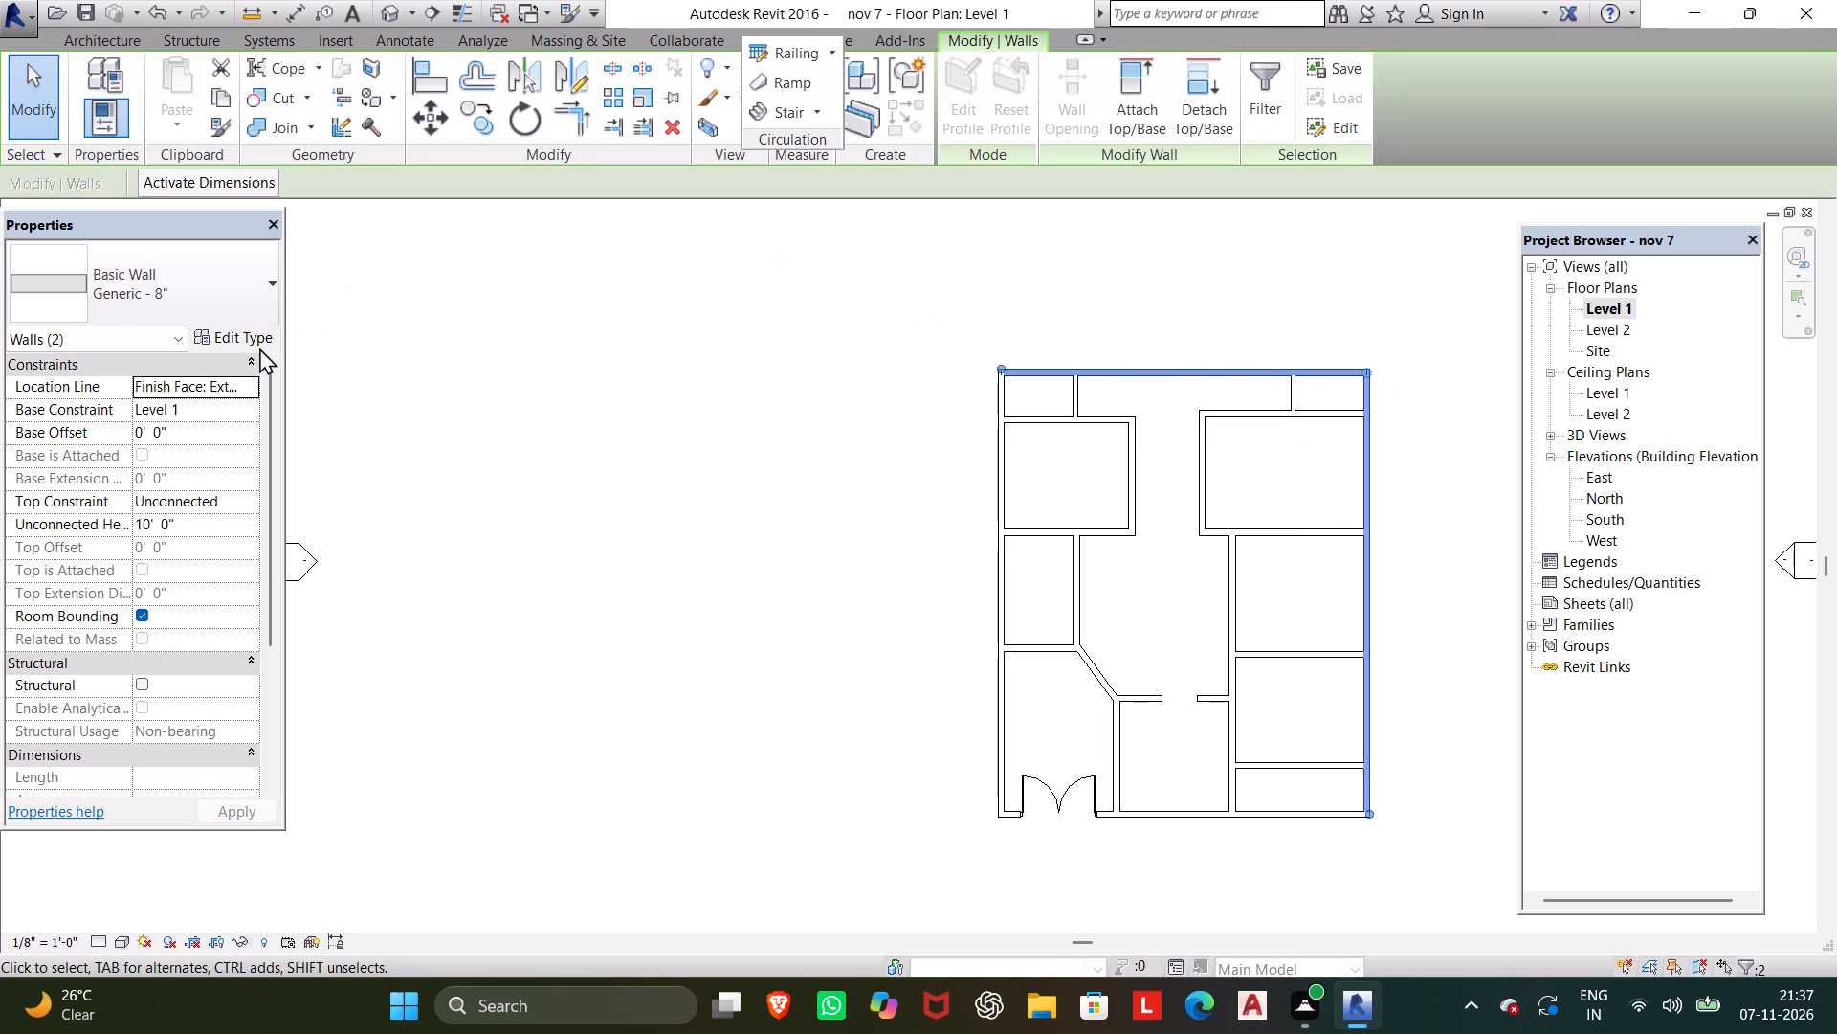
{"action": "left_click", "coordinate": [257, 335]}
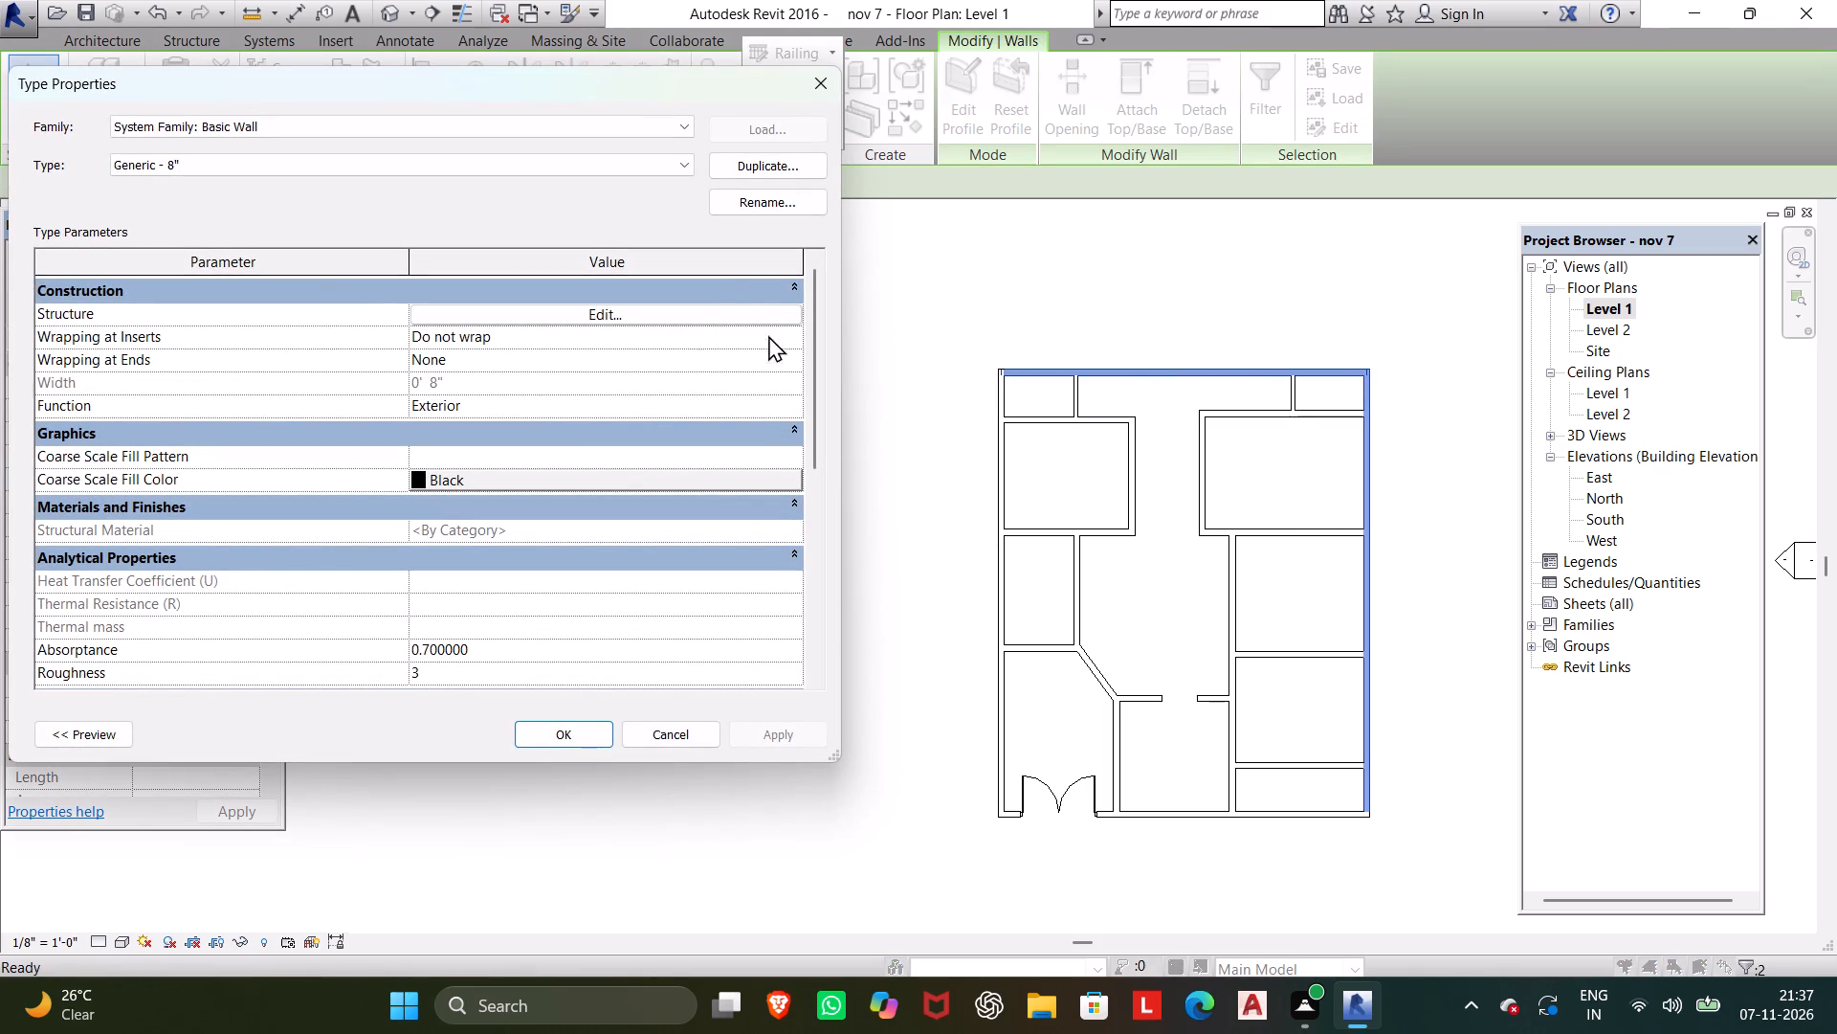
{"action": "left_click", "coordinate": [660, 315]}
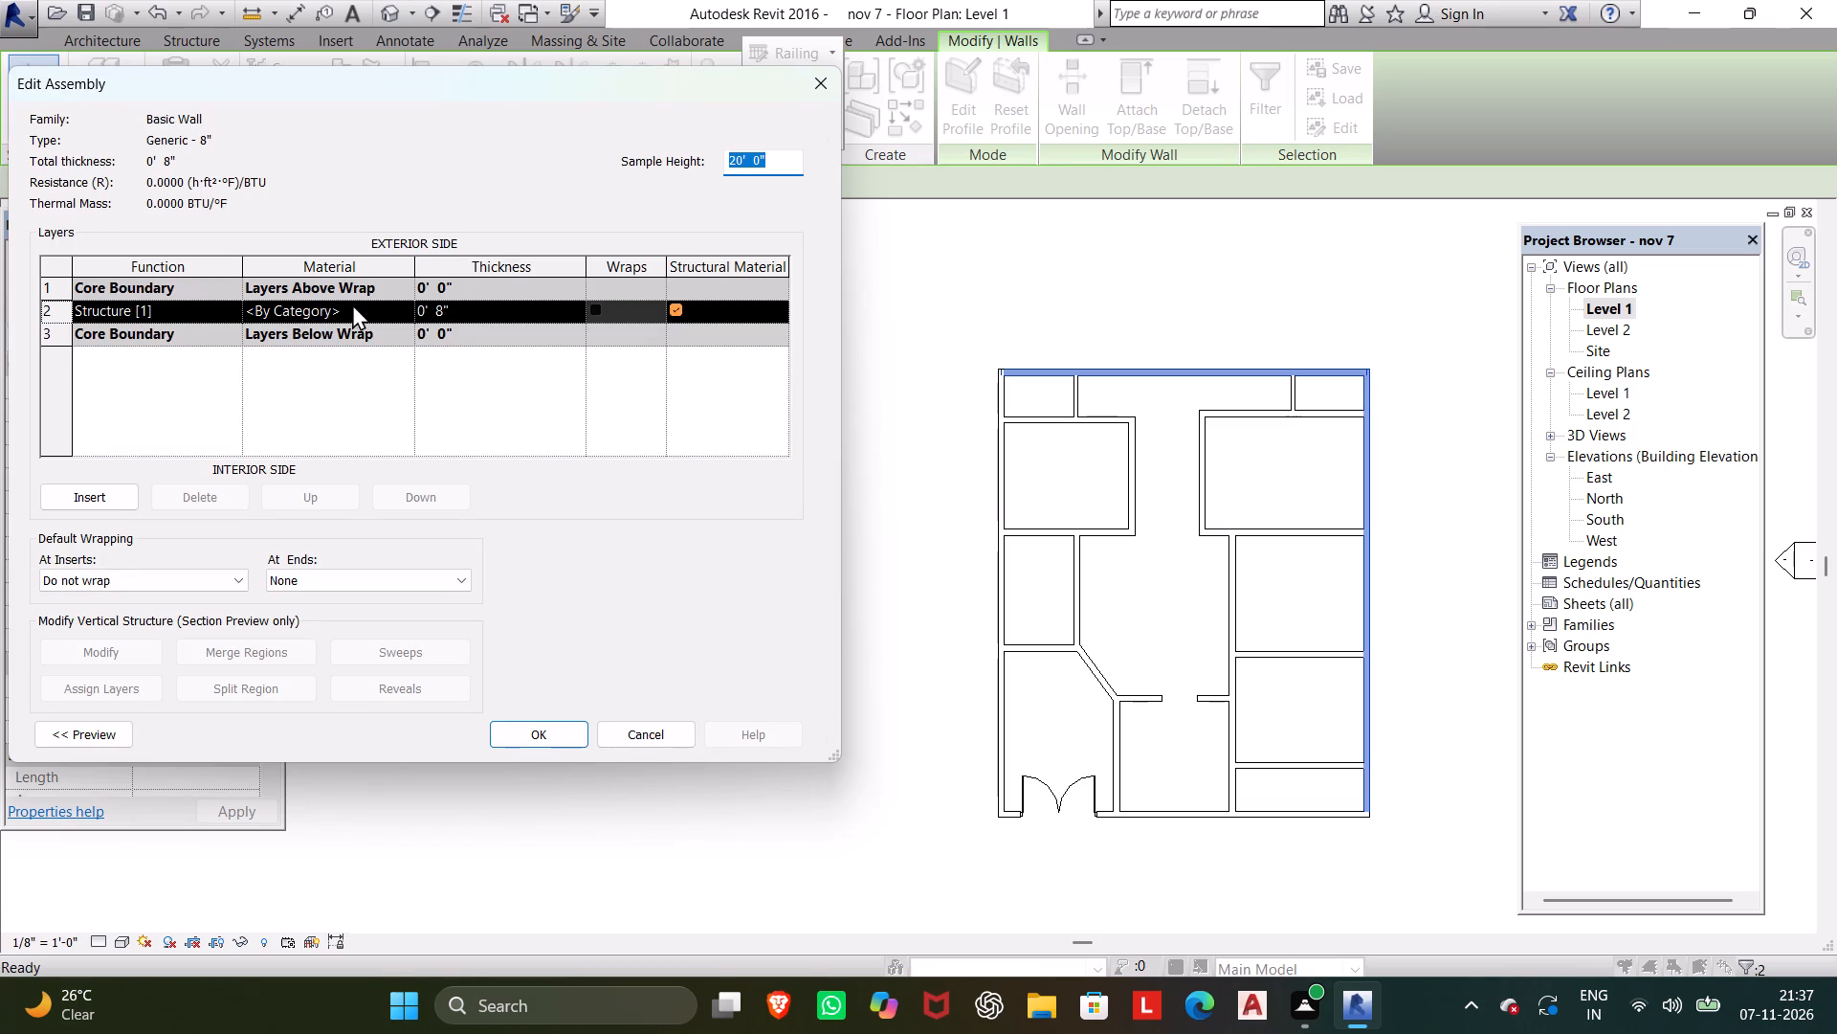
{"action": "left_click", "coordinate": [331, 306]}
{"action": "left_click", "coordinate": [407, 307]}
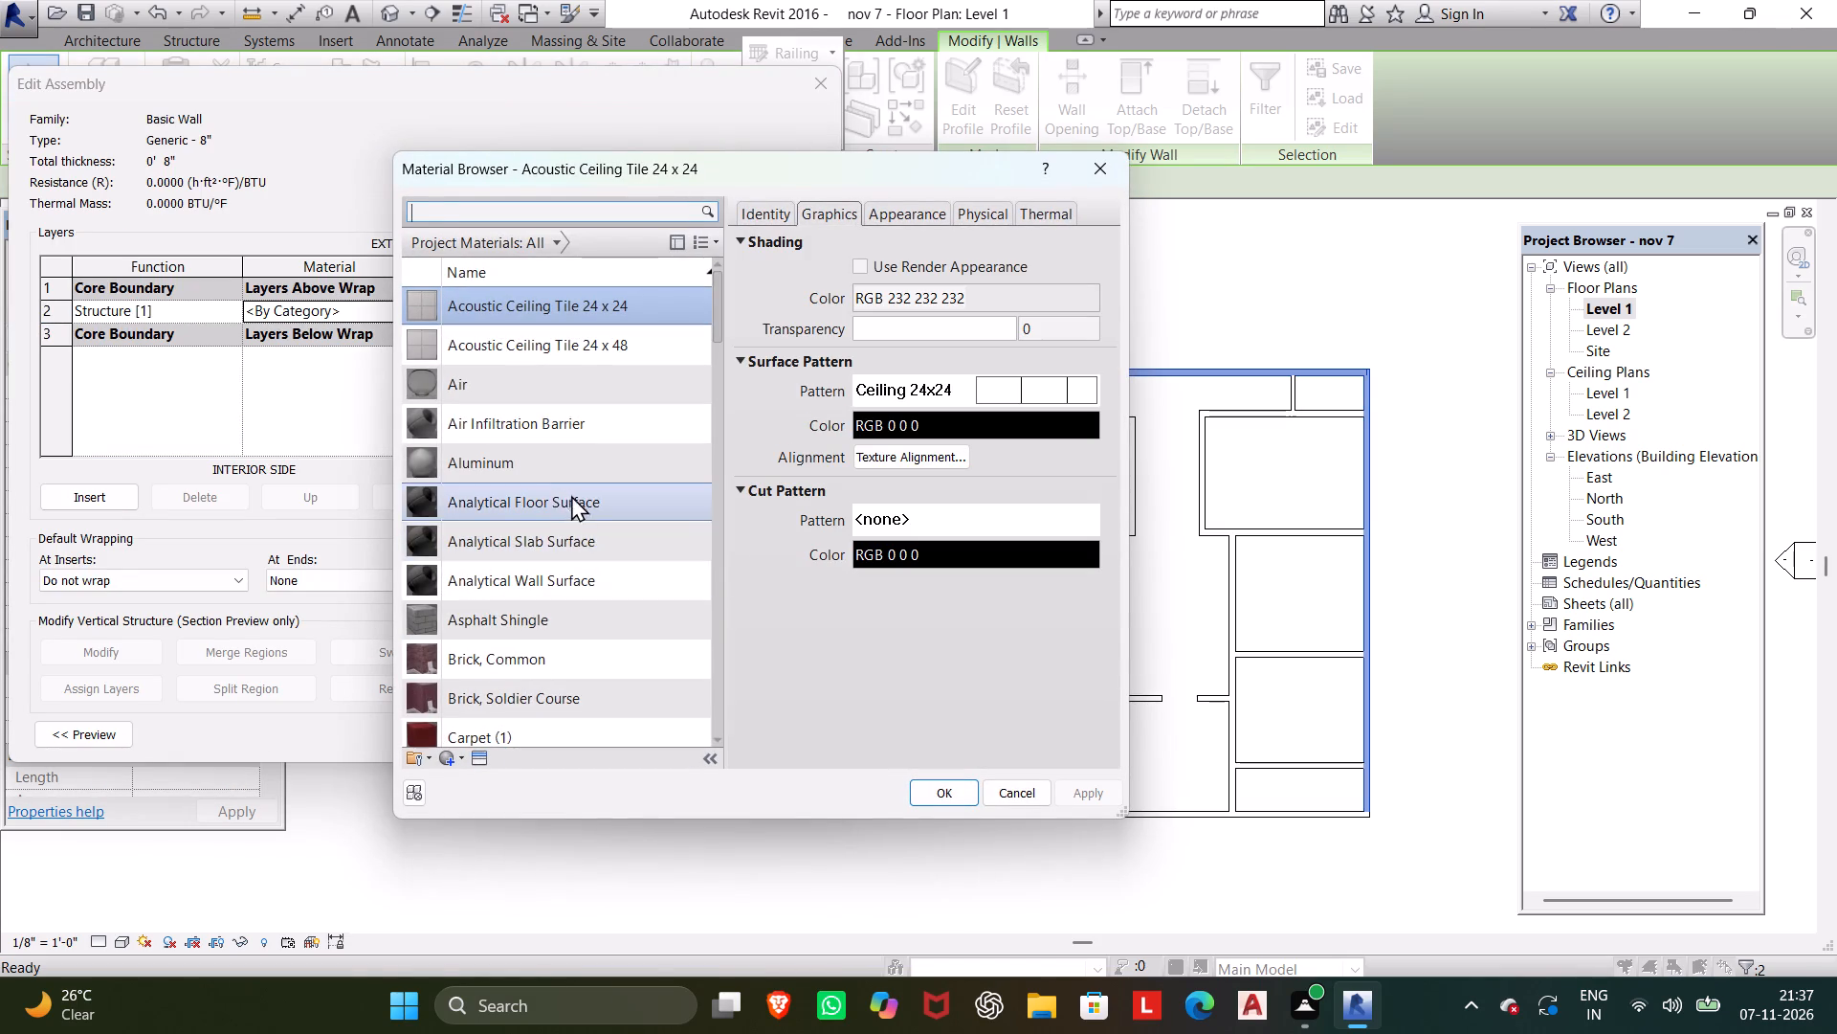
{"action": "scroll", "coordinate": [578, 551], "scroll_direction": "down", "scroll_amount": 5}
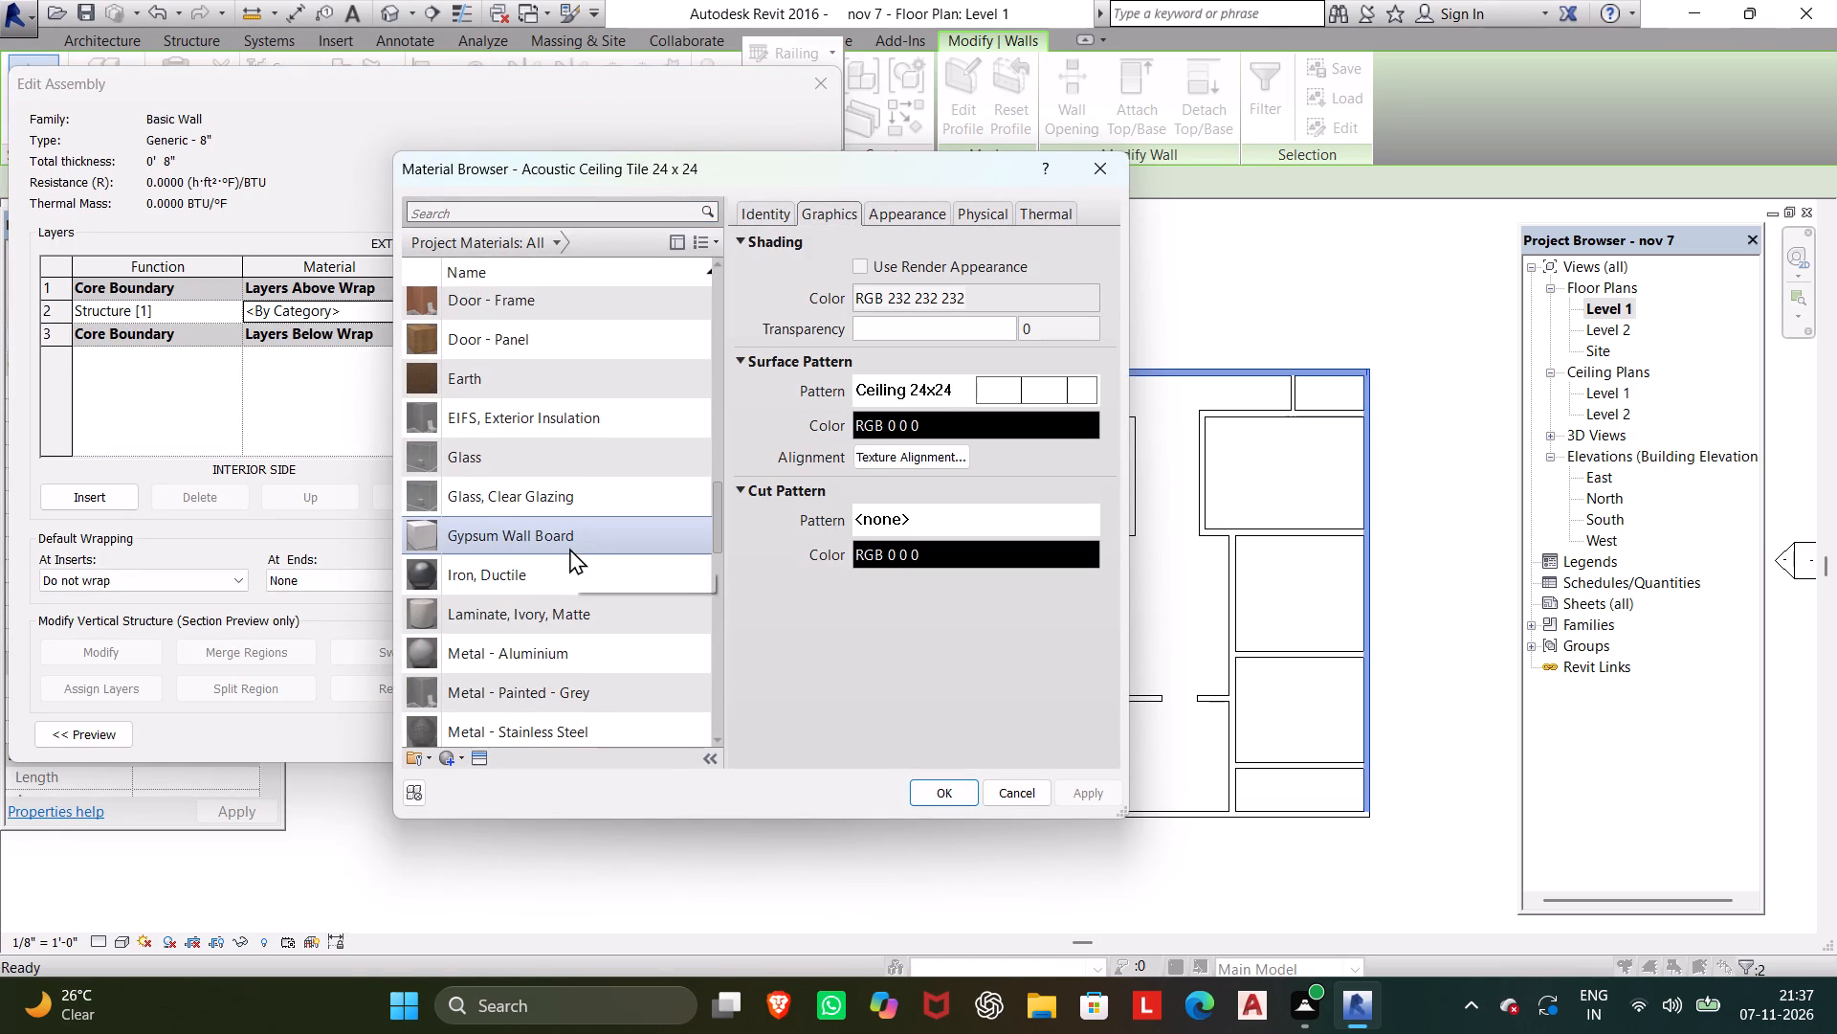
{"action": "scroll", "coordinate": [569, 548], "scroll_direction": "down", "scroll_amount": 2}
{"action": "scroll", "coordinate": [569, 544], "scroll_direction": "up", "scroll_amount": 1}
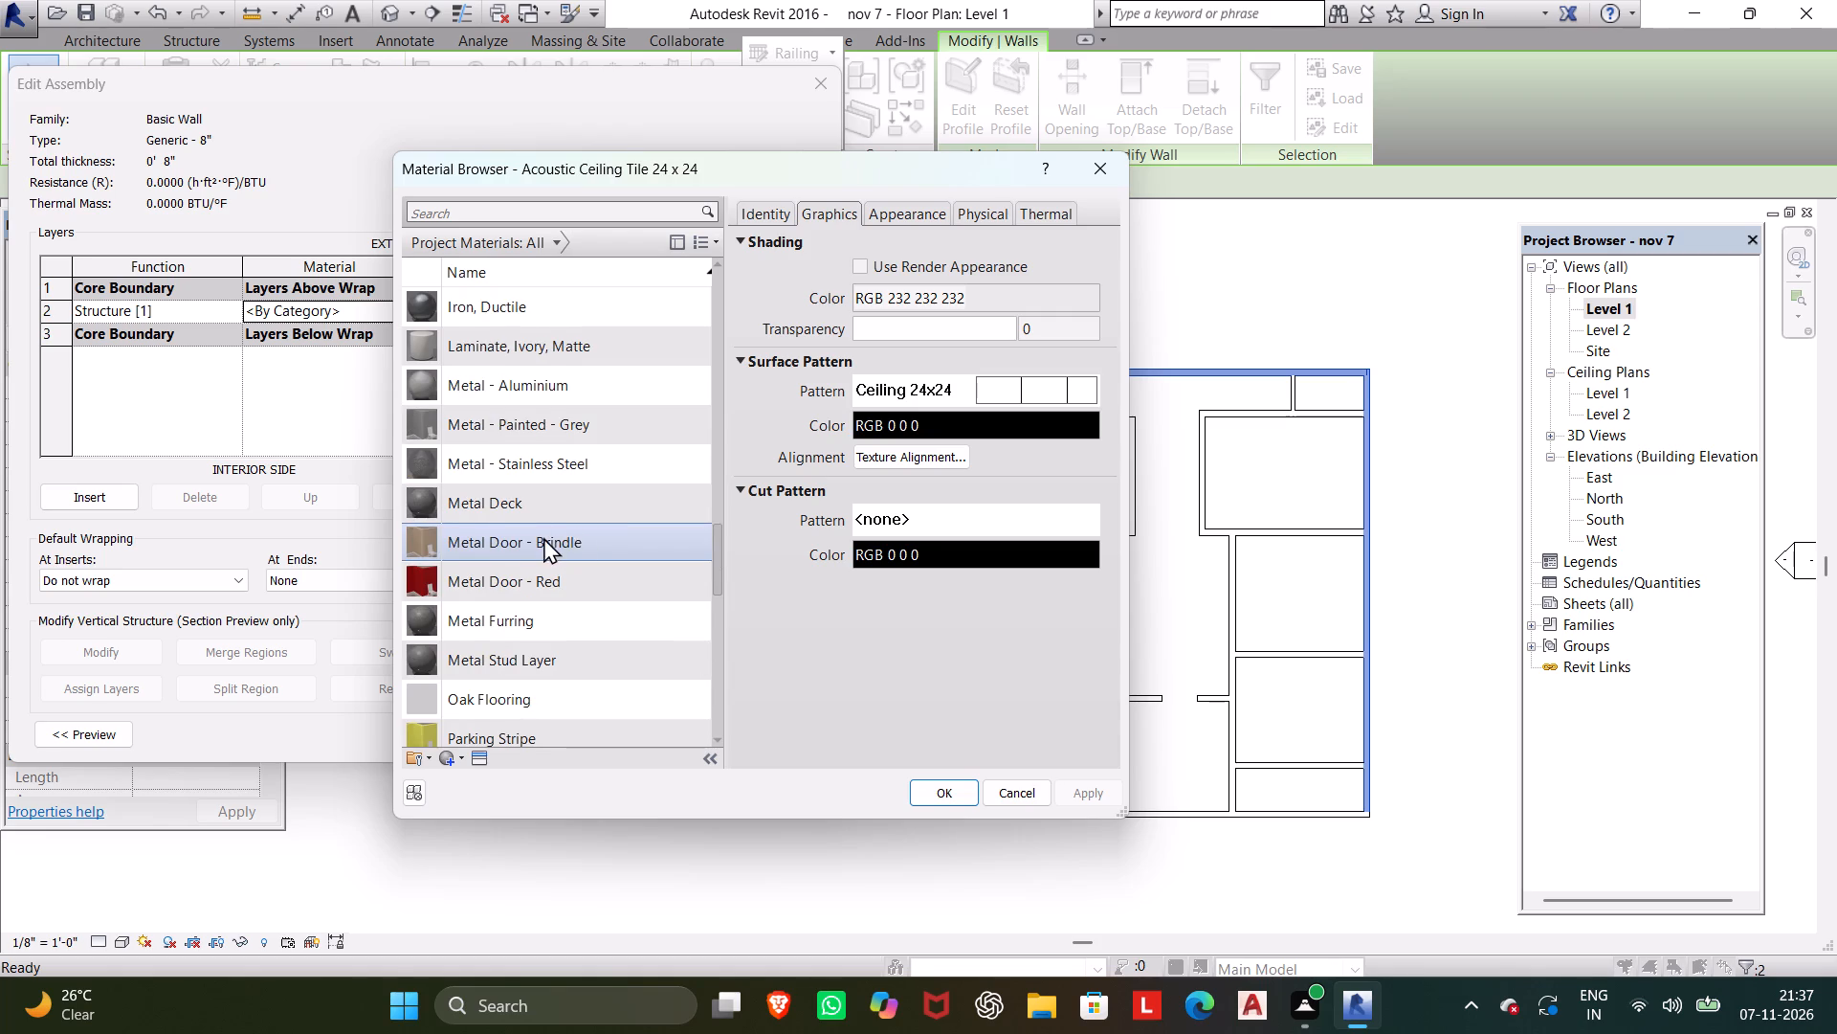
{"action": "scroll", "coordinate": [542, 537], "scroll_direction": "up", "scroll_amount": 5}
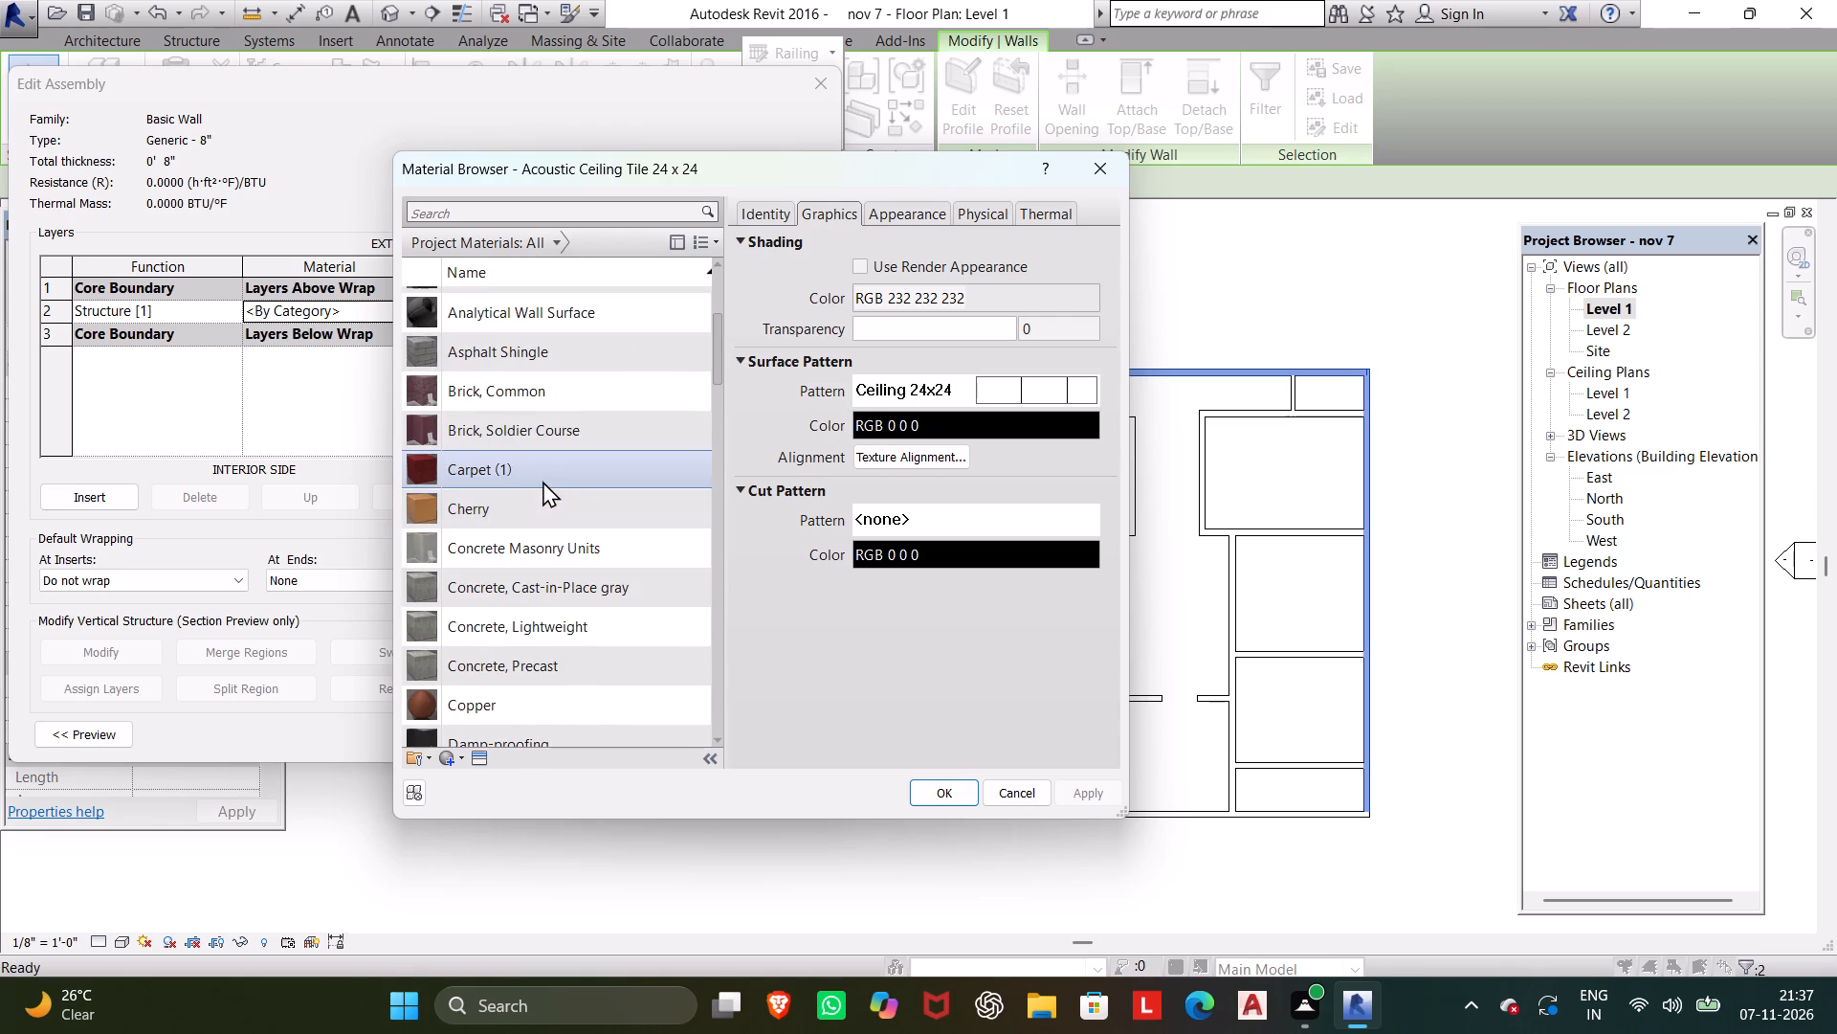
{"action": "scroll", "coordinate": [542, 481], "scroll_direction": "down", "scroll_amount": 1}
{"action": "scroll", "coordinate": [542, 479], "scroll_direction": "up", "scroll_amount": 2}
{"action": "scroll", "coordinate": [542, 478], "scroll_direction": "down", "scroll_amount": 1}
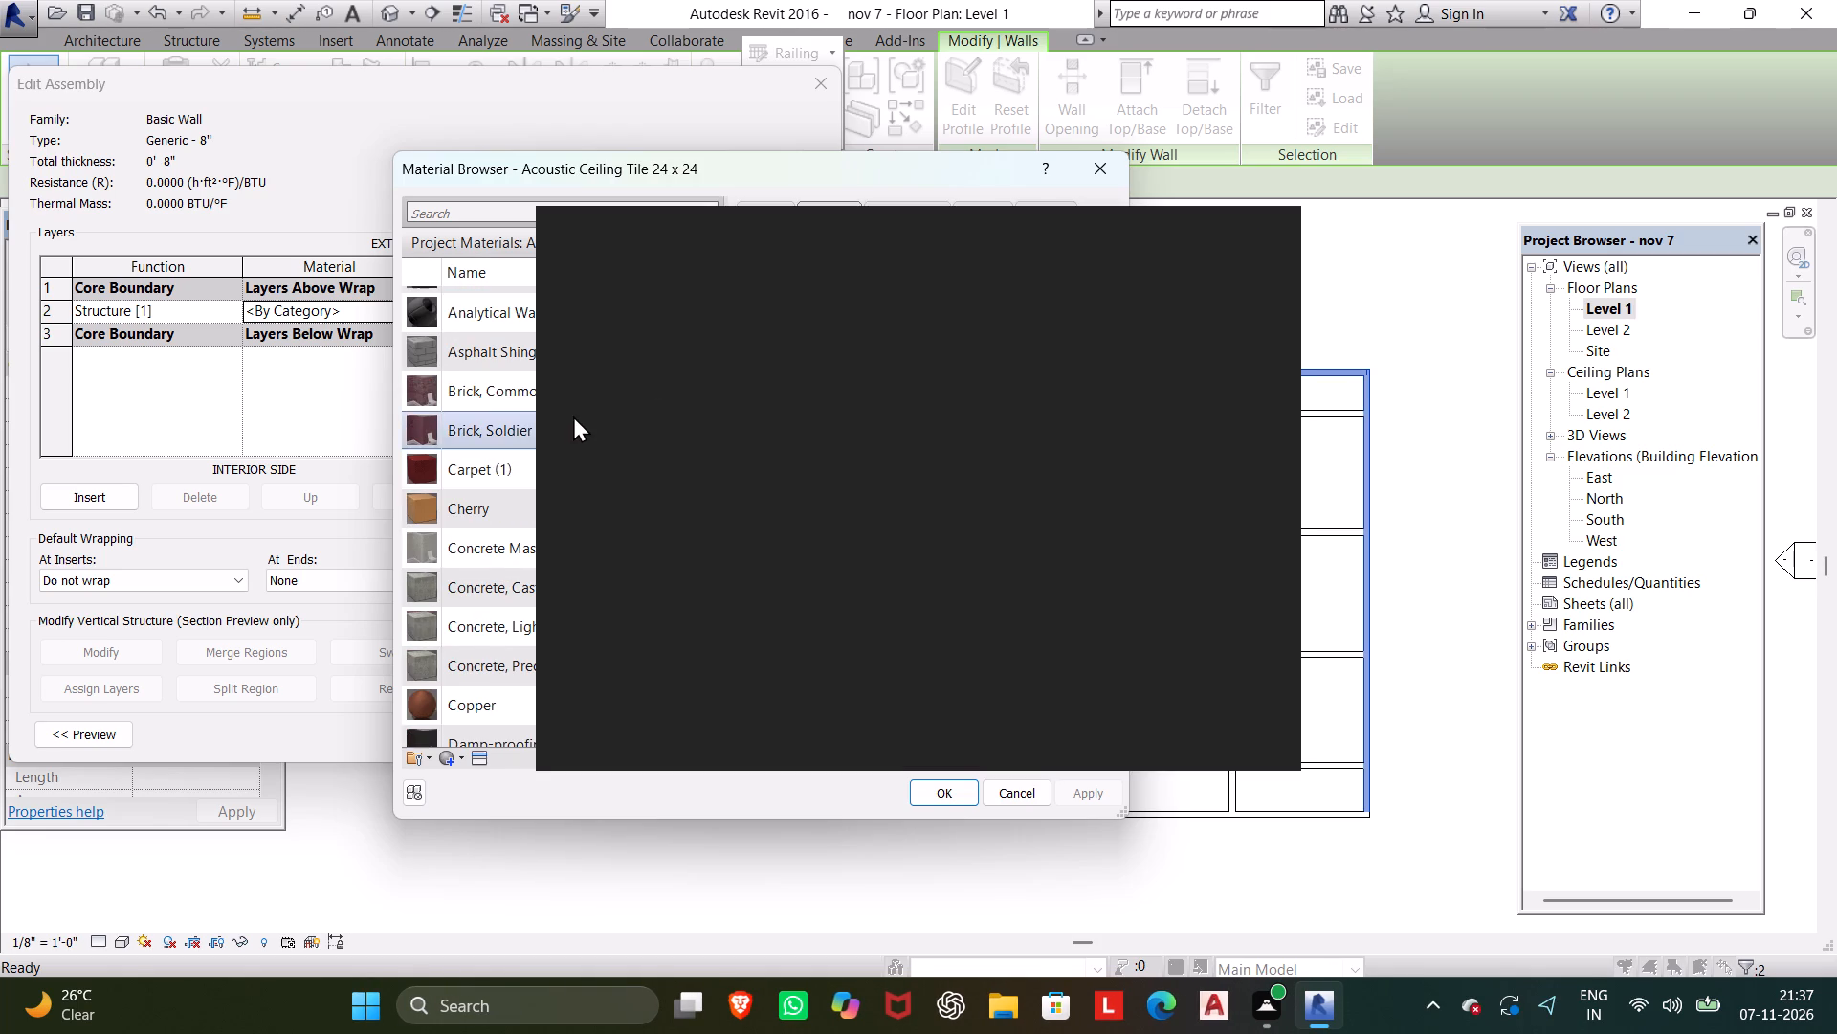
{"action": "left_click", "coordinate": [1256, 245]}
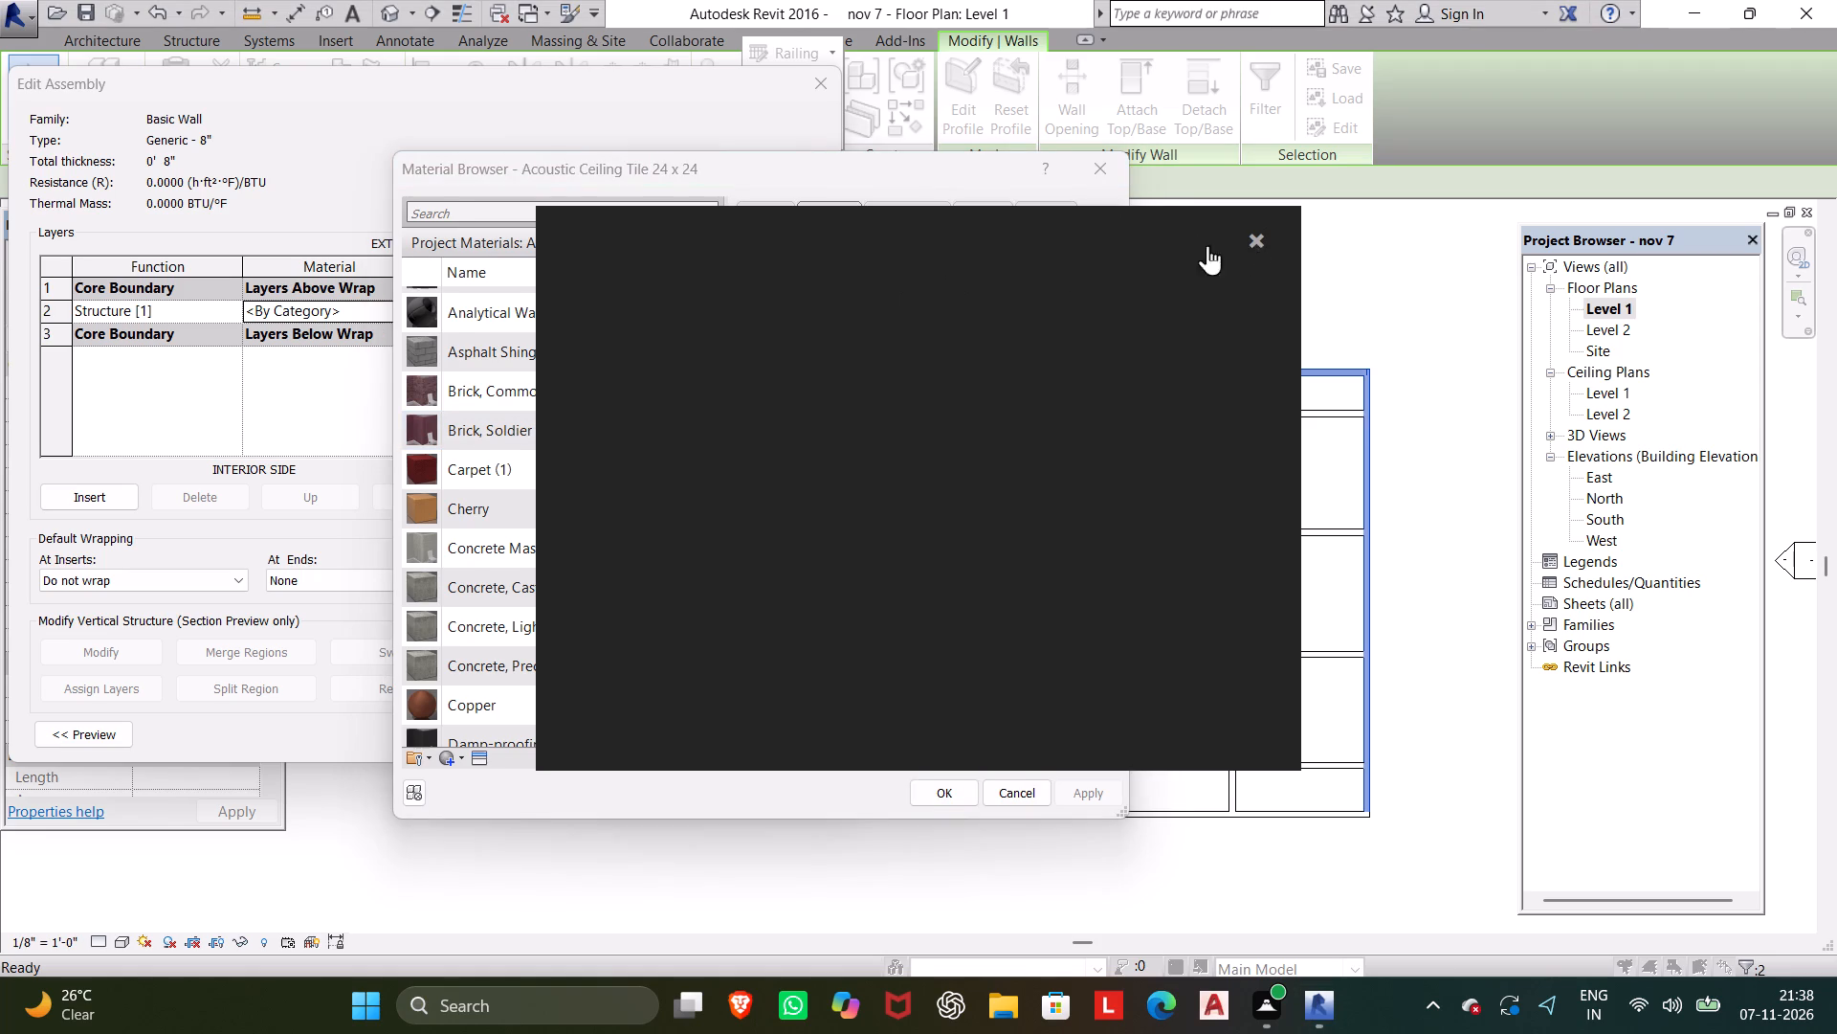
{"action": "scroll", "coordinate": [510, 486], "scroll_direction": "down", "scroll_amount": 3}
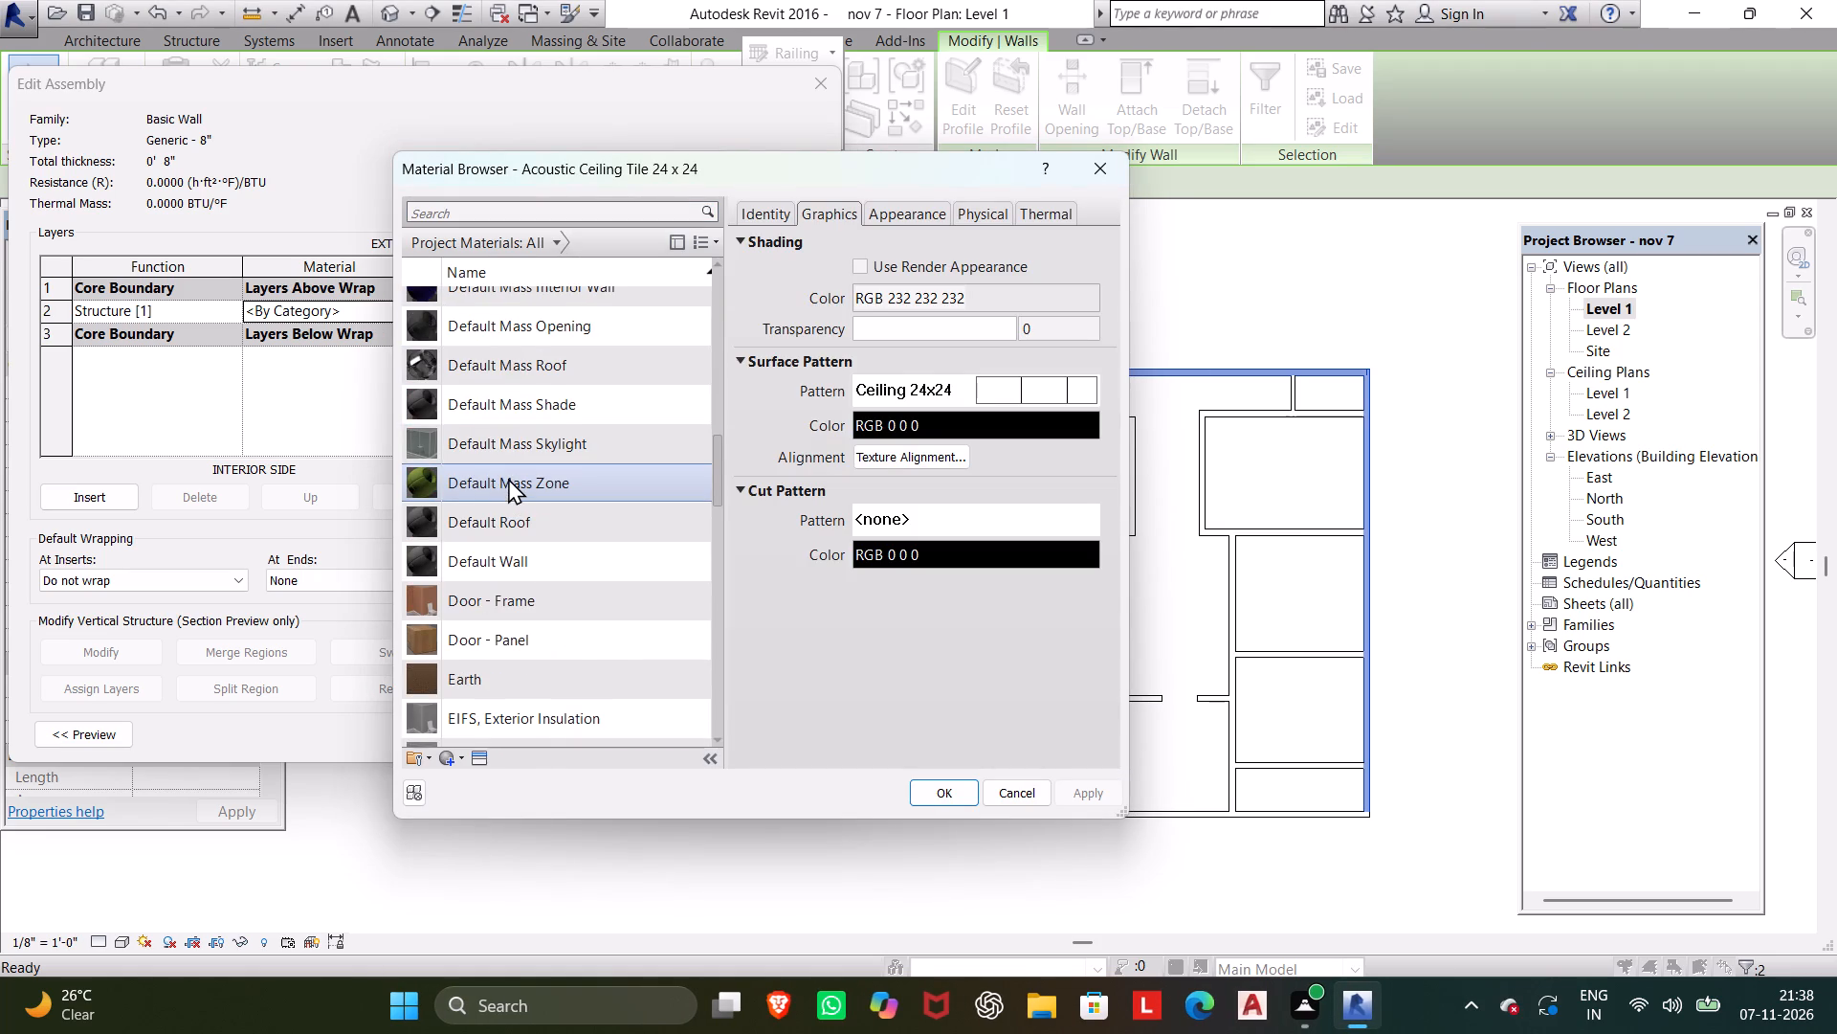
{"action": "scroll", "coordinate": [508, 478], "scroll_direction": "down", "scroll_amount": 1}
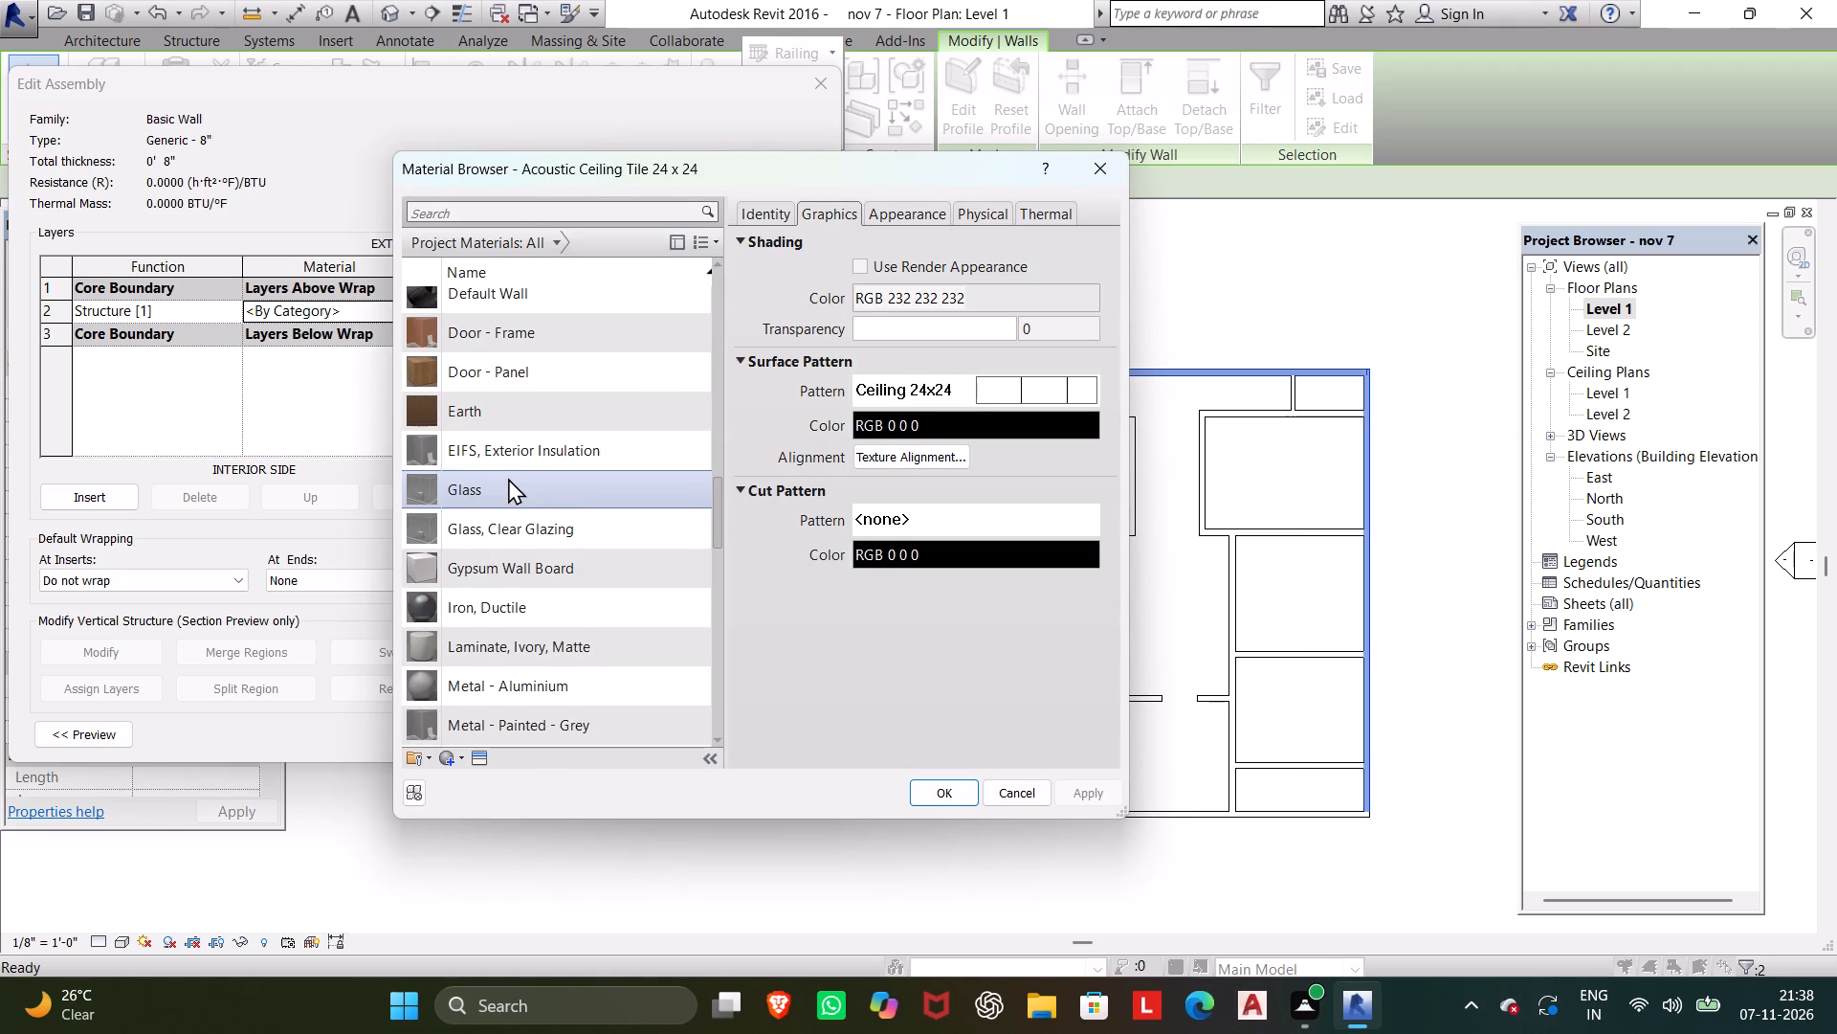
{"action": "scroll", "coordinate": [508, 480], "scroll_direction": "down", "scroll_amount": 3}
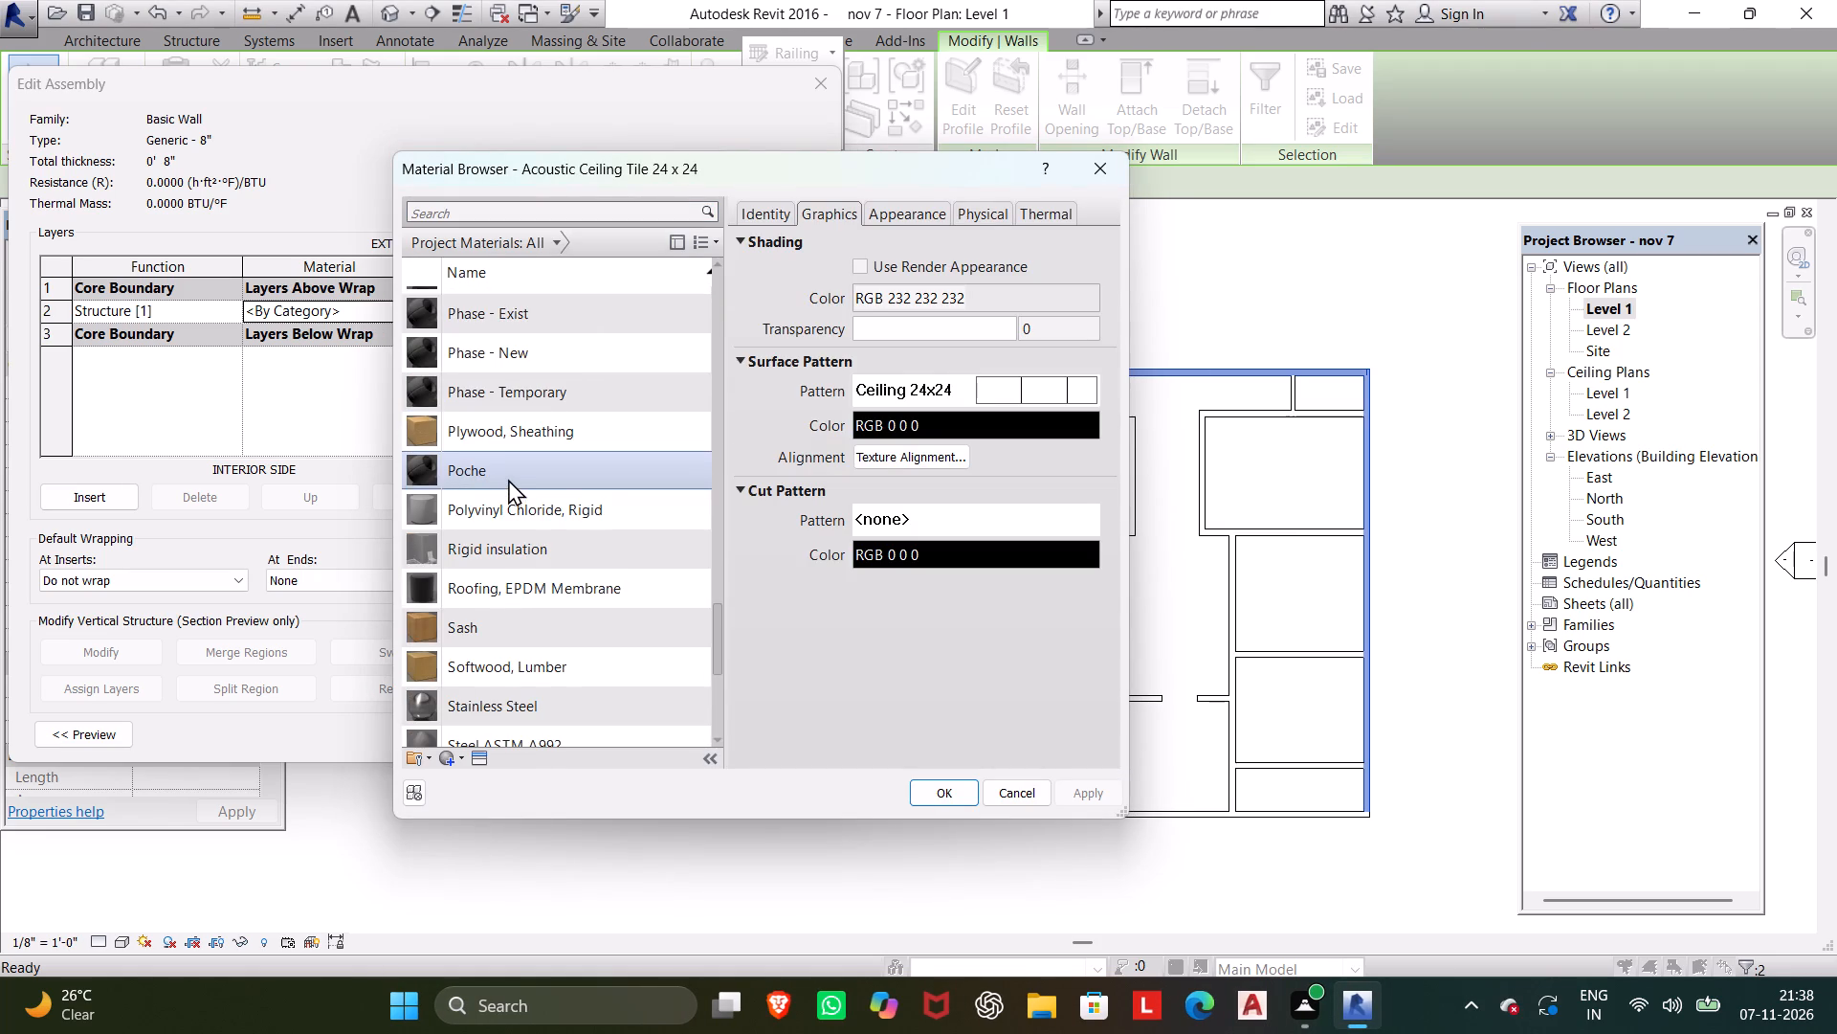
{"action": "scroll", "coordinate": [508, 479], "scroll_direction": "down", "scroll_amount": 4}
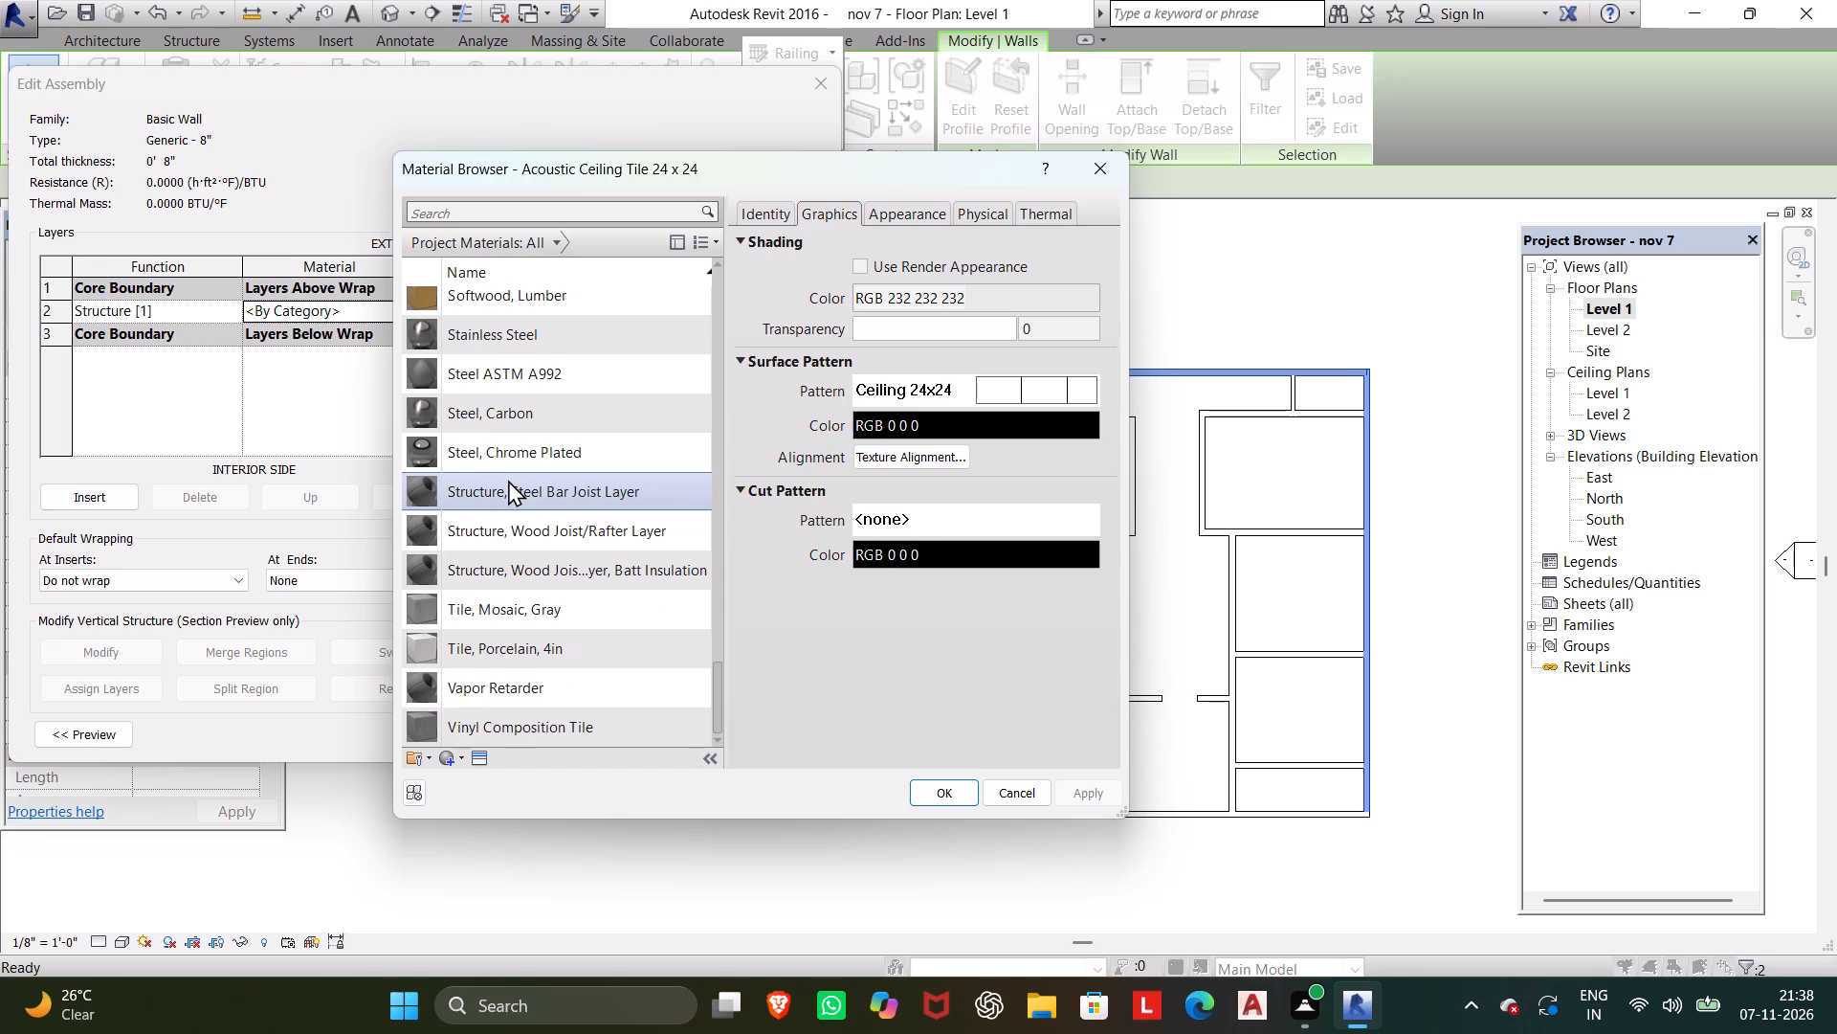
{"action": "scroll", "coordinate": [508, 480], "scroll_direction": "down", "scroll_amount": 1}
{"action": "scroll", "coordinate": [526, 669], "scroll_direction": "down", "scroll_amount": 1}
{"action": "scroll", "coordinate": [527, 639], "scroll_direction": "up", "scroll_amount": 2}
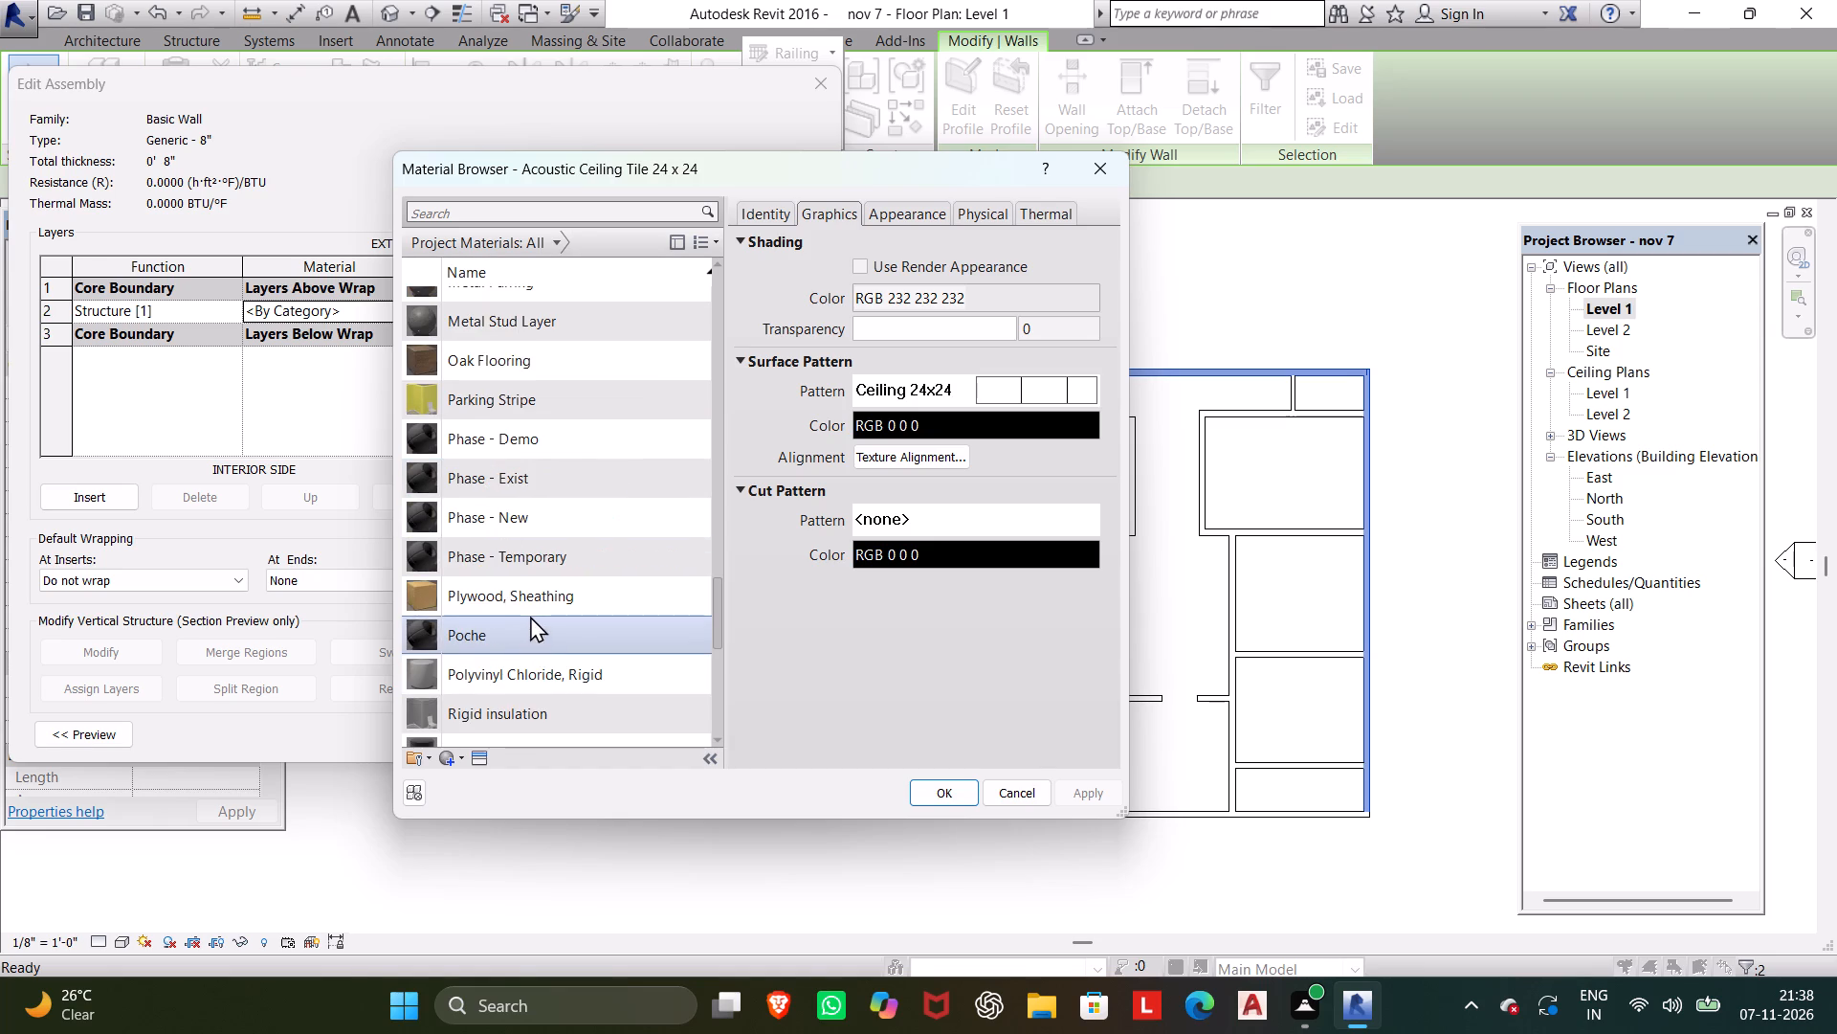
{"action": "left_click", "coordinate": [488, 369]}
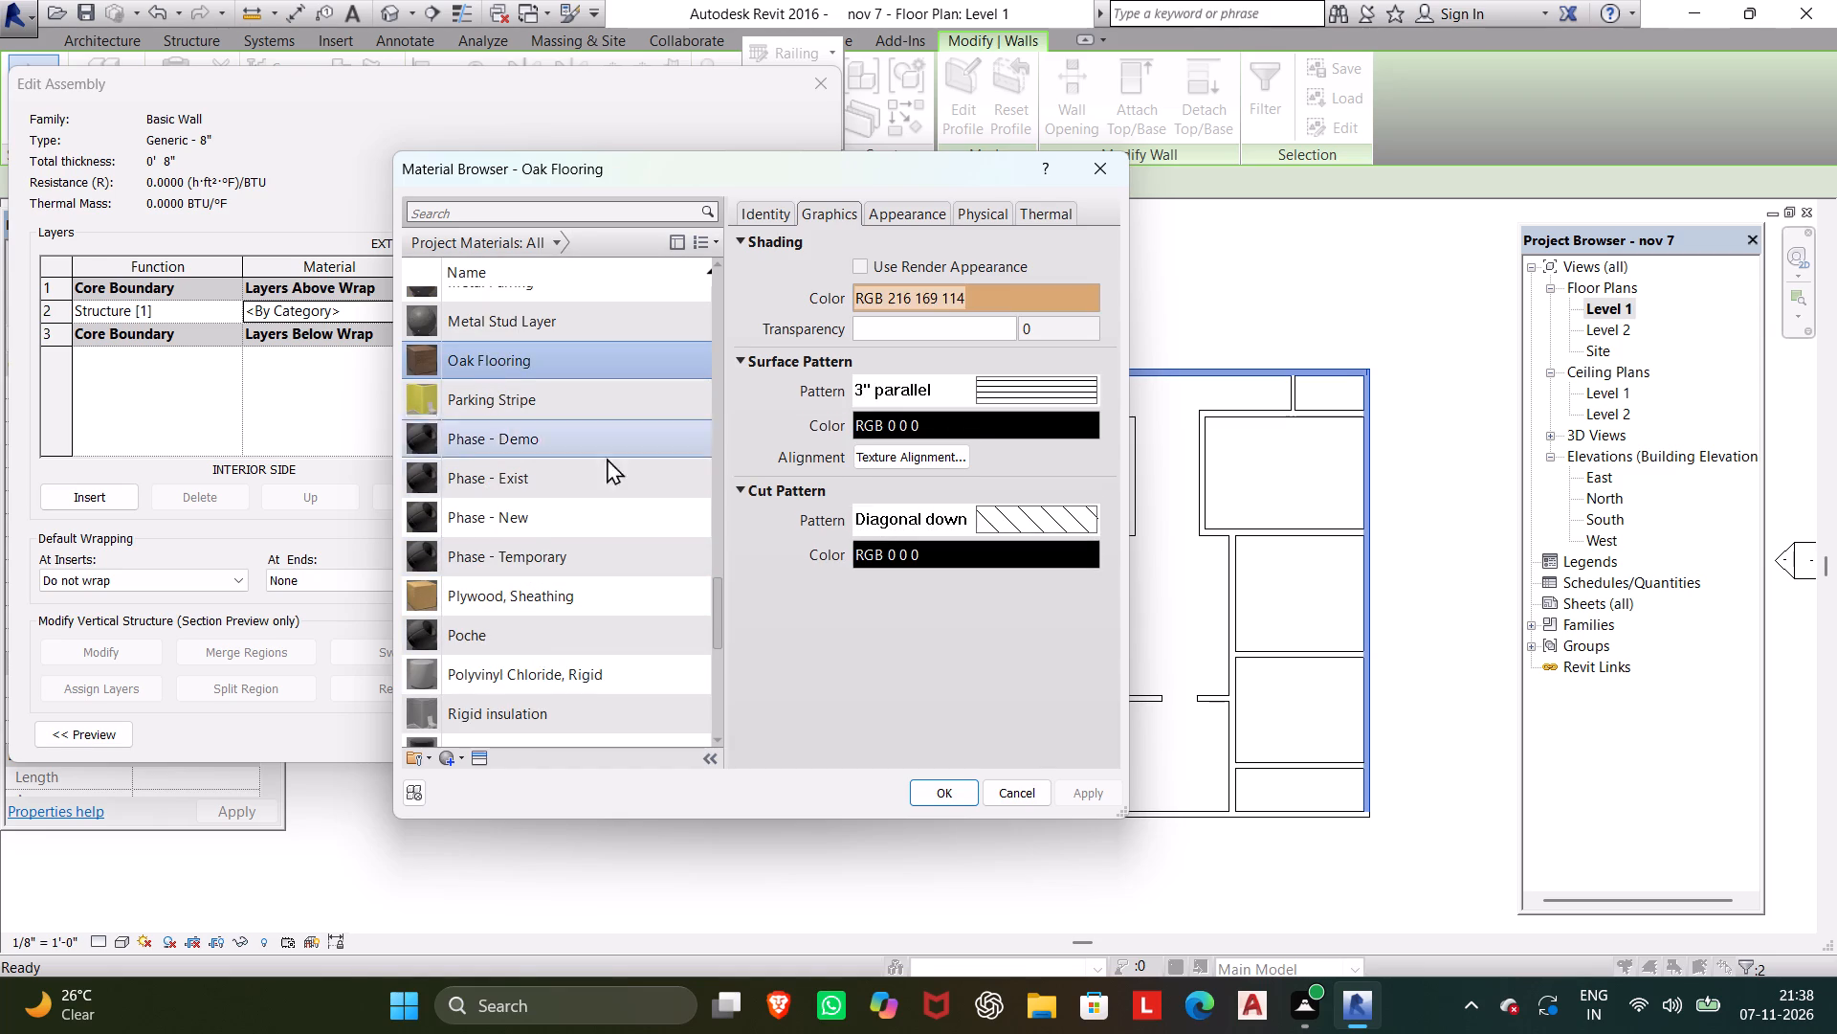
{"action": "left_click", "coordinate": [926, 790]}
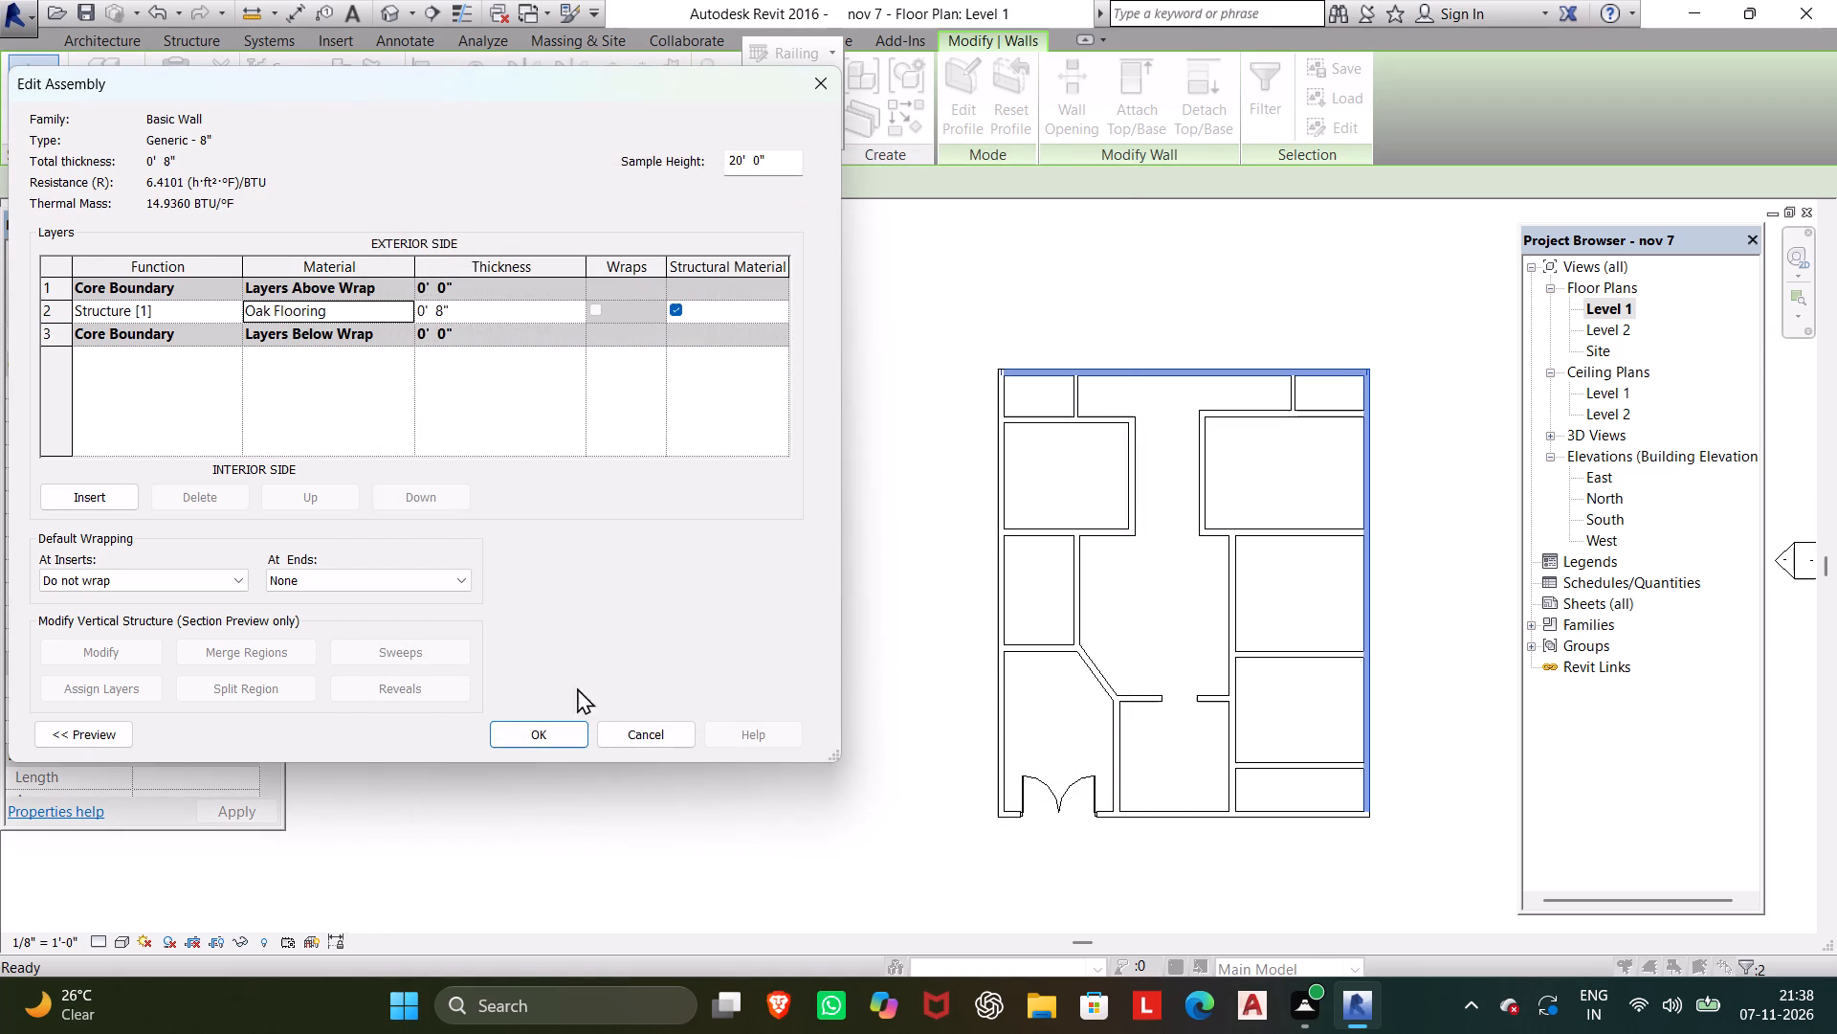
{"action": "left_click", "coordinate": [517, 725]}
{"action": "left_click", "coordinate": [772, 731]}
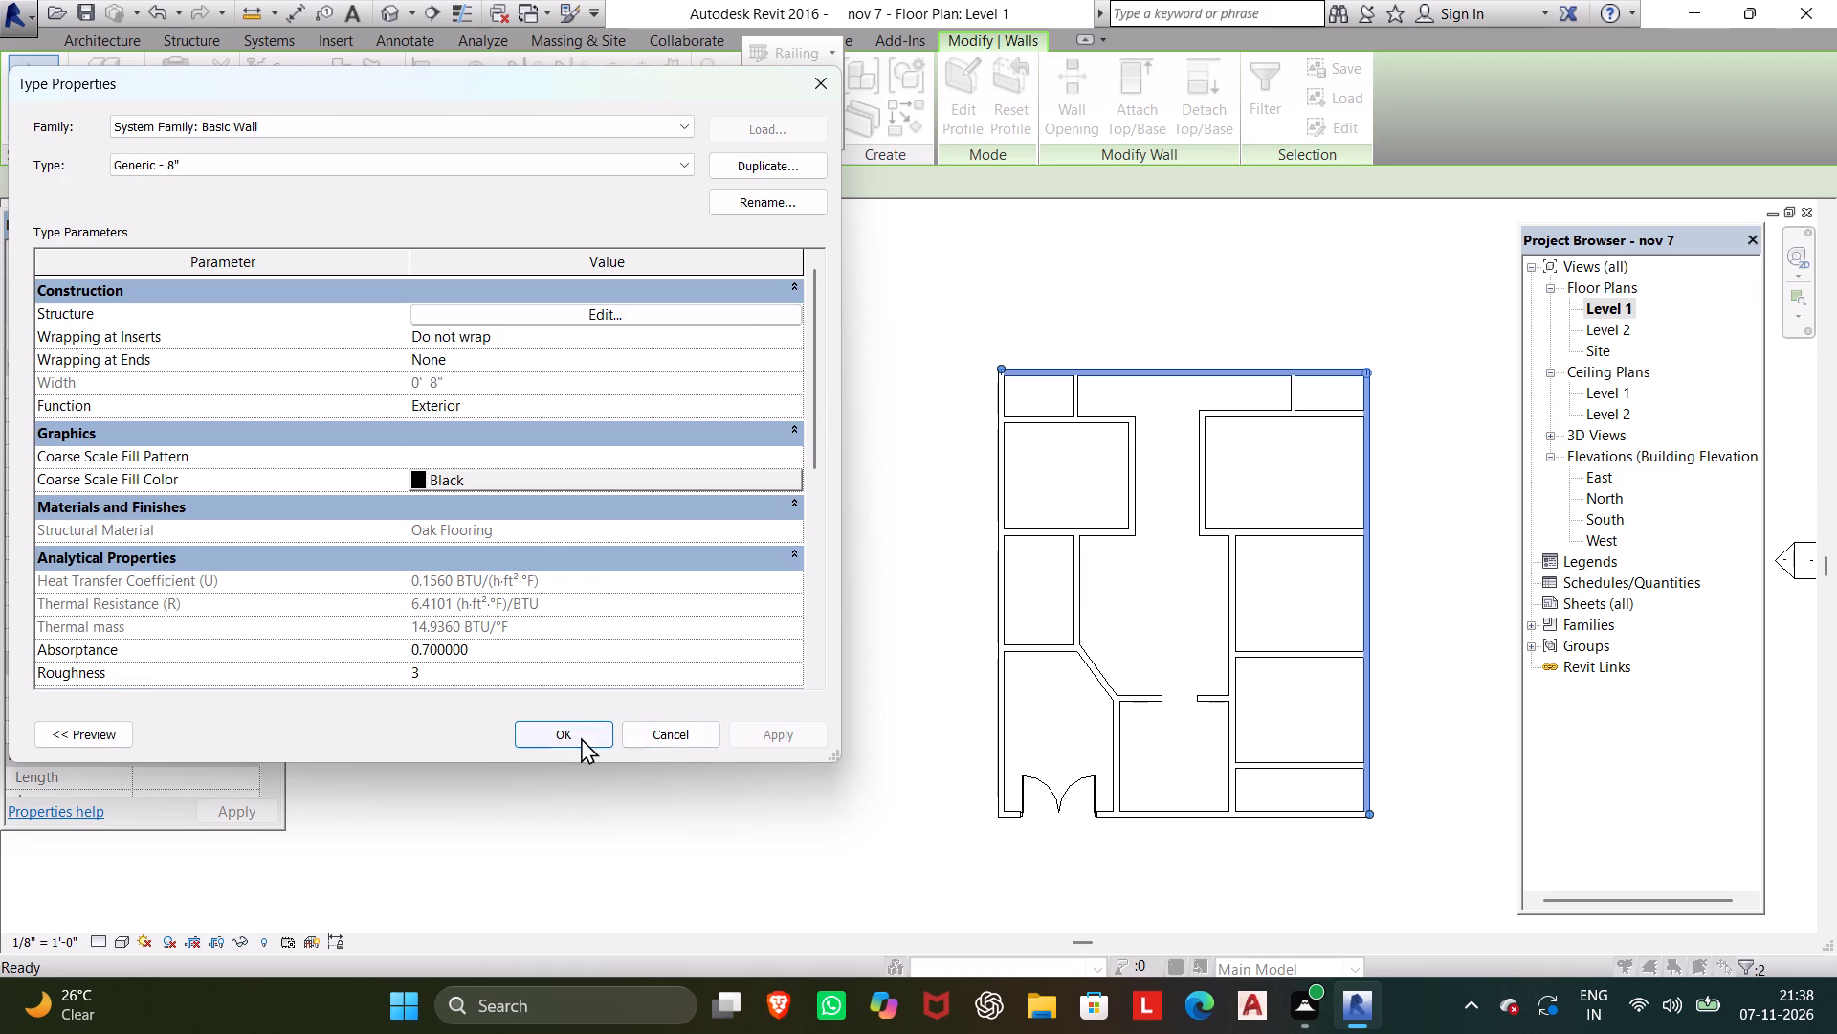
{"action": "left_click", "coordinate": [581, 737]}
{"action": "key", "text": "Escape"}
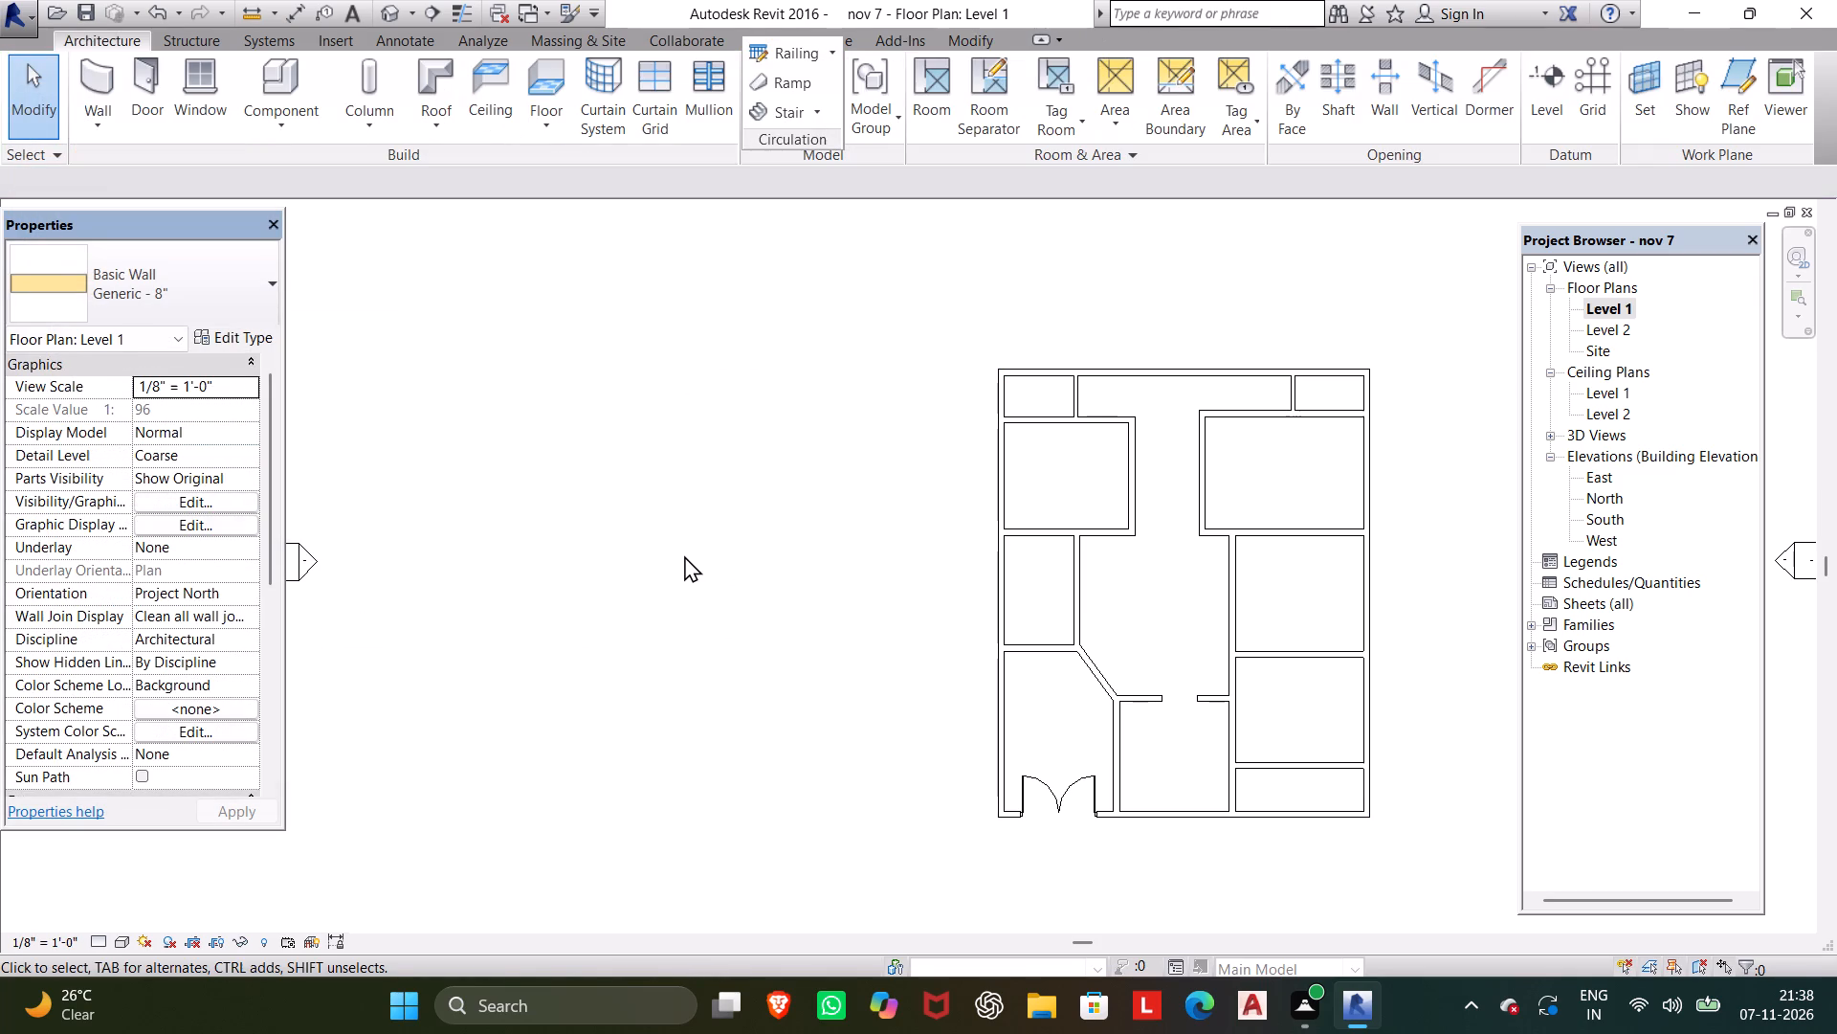
Examine the applied wall material in the 3D view from several sides.
{"action": "left_click", "coordinate": [375, 4]}
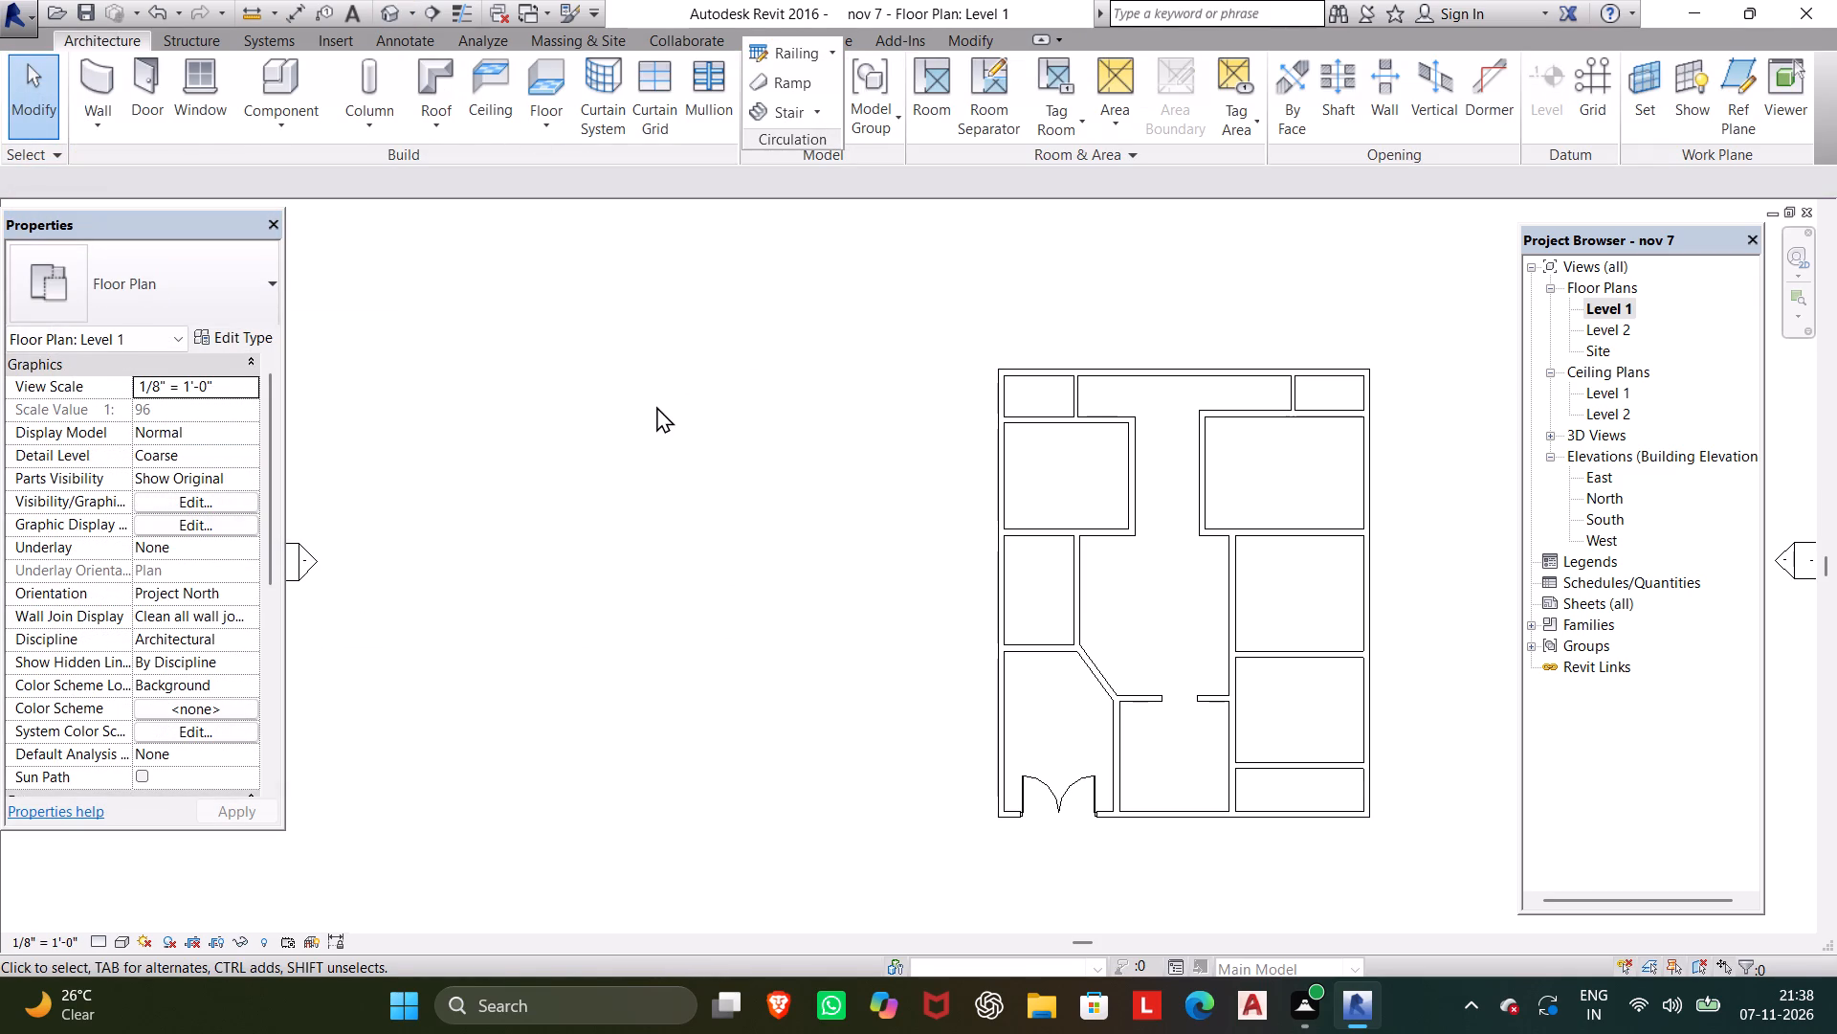
{"action": "left_click", "coordinate": [378, 5]}
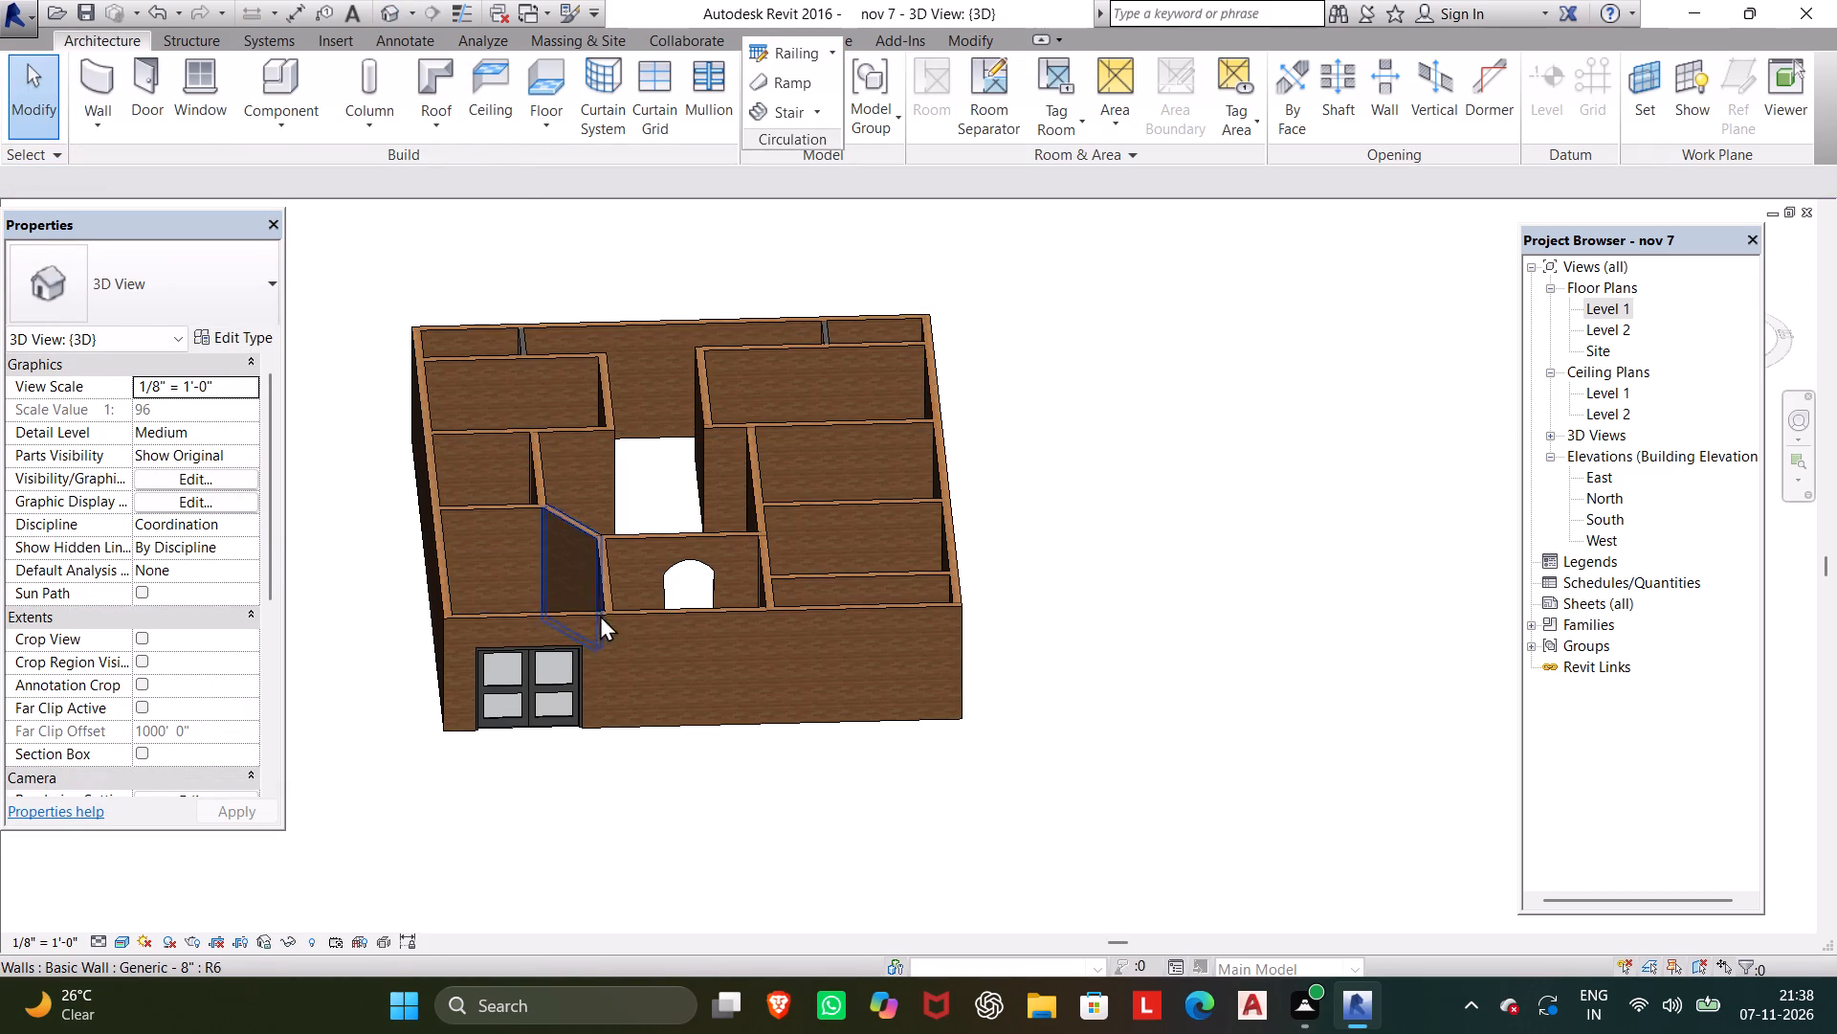
{"action": "middle_click_drag", "start_coordinate": [454, 802], "coordinate": [499, 852], "text": "shift"}
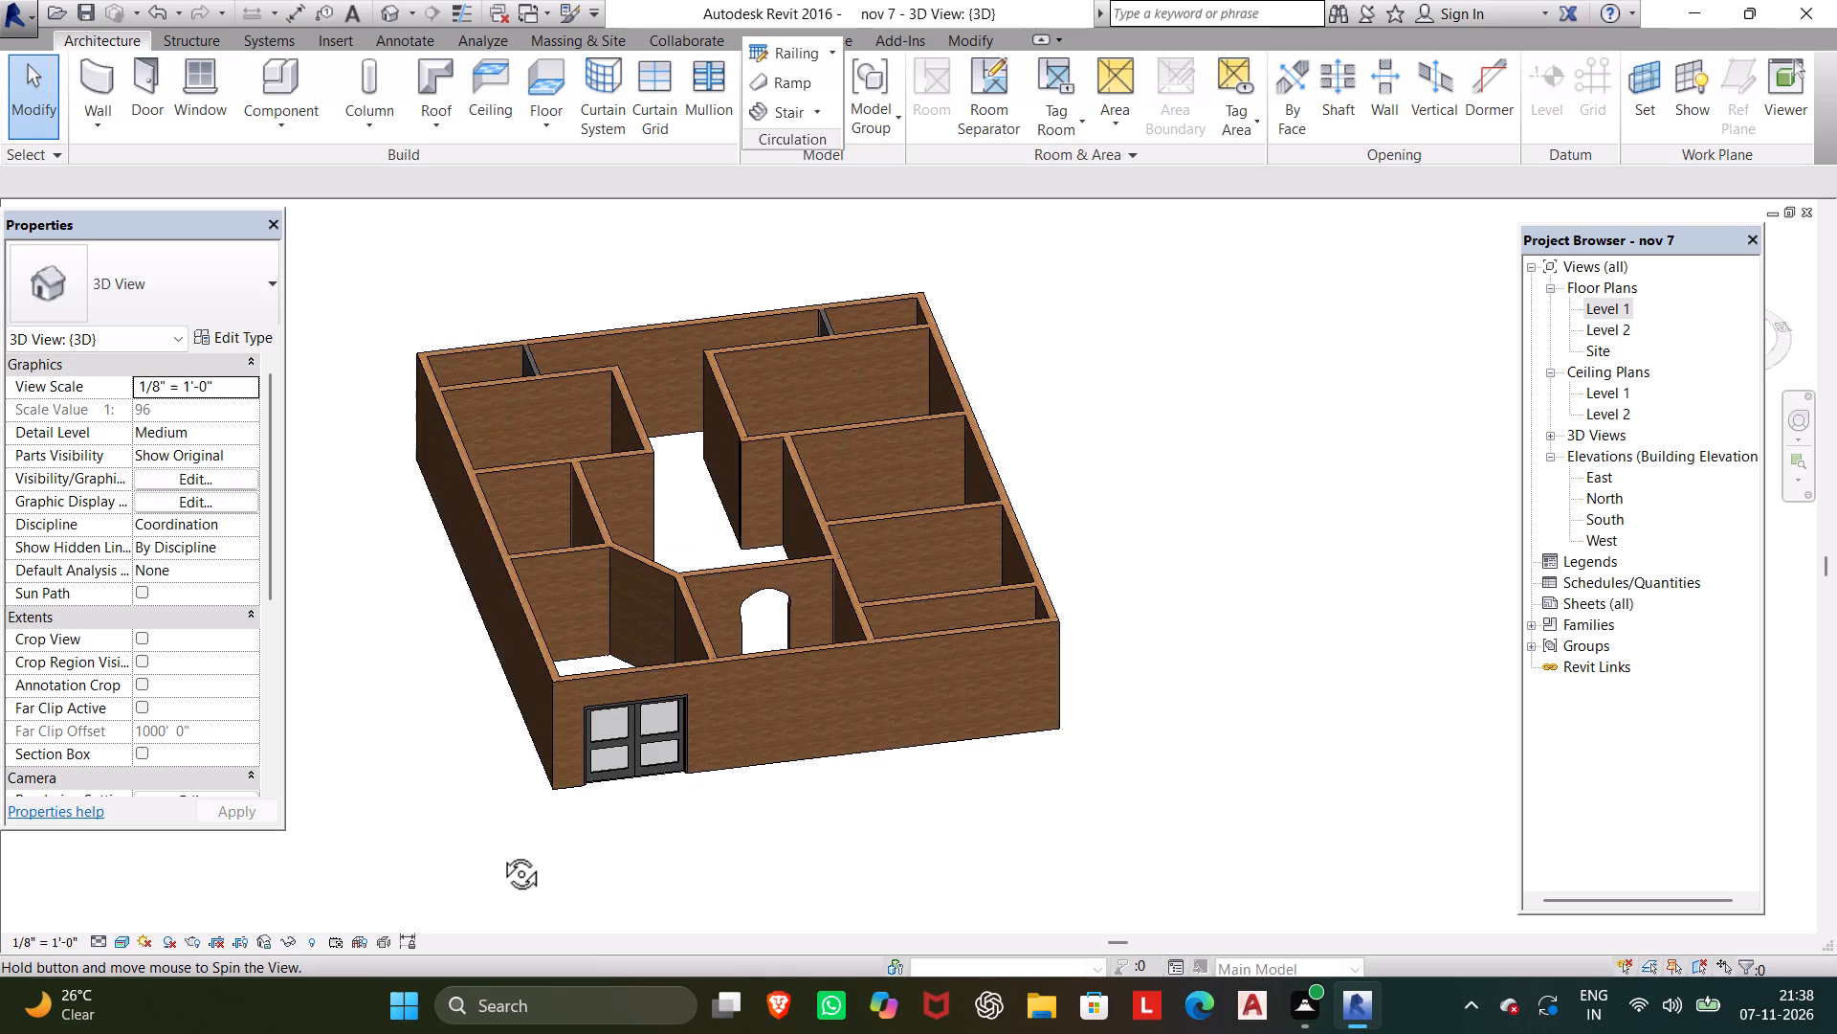
{"action": "middle_click_drag", "start_coordinate": [499, 852], "coordinate": [372, 830], "text": "shift"}
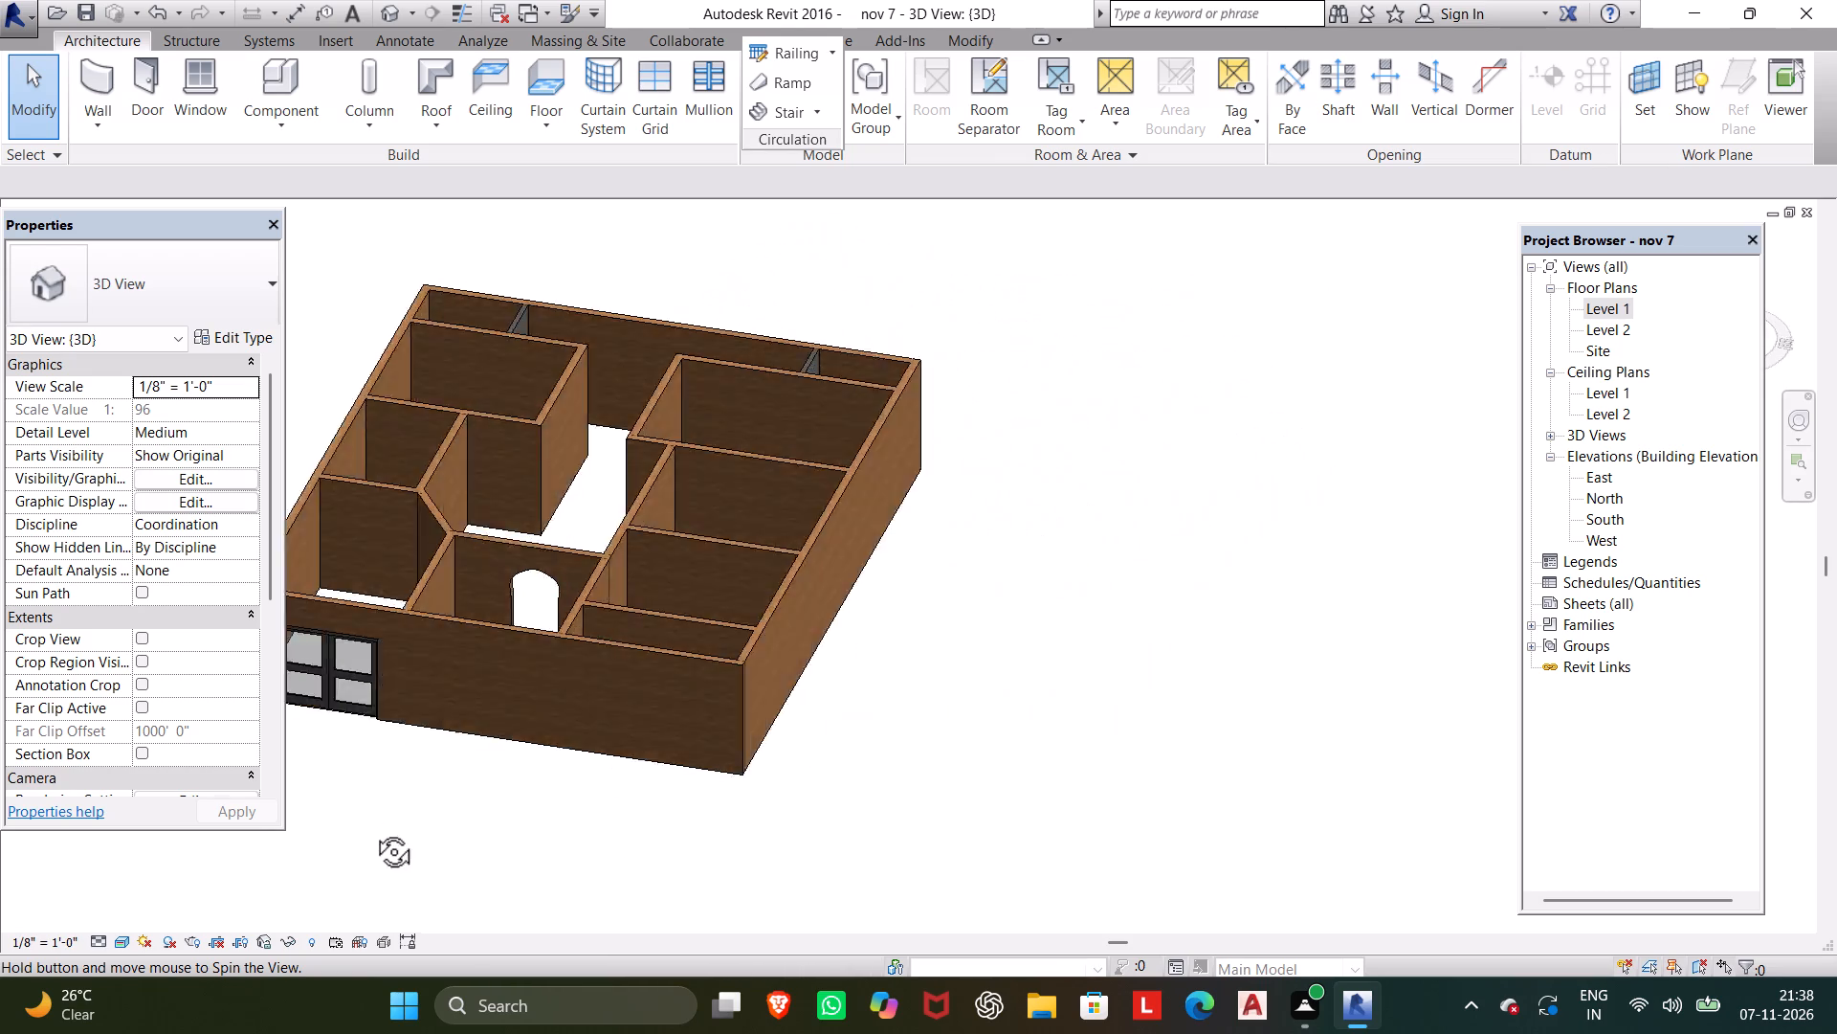
{"action": "middle_click_drag", "start_coordinate": [372, 830], "coordinate": [663, 796], "text": "shift"}
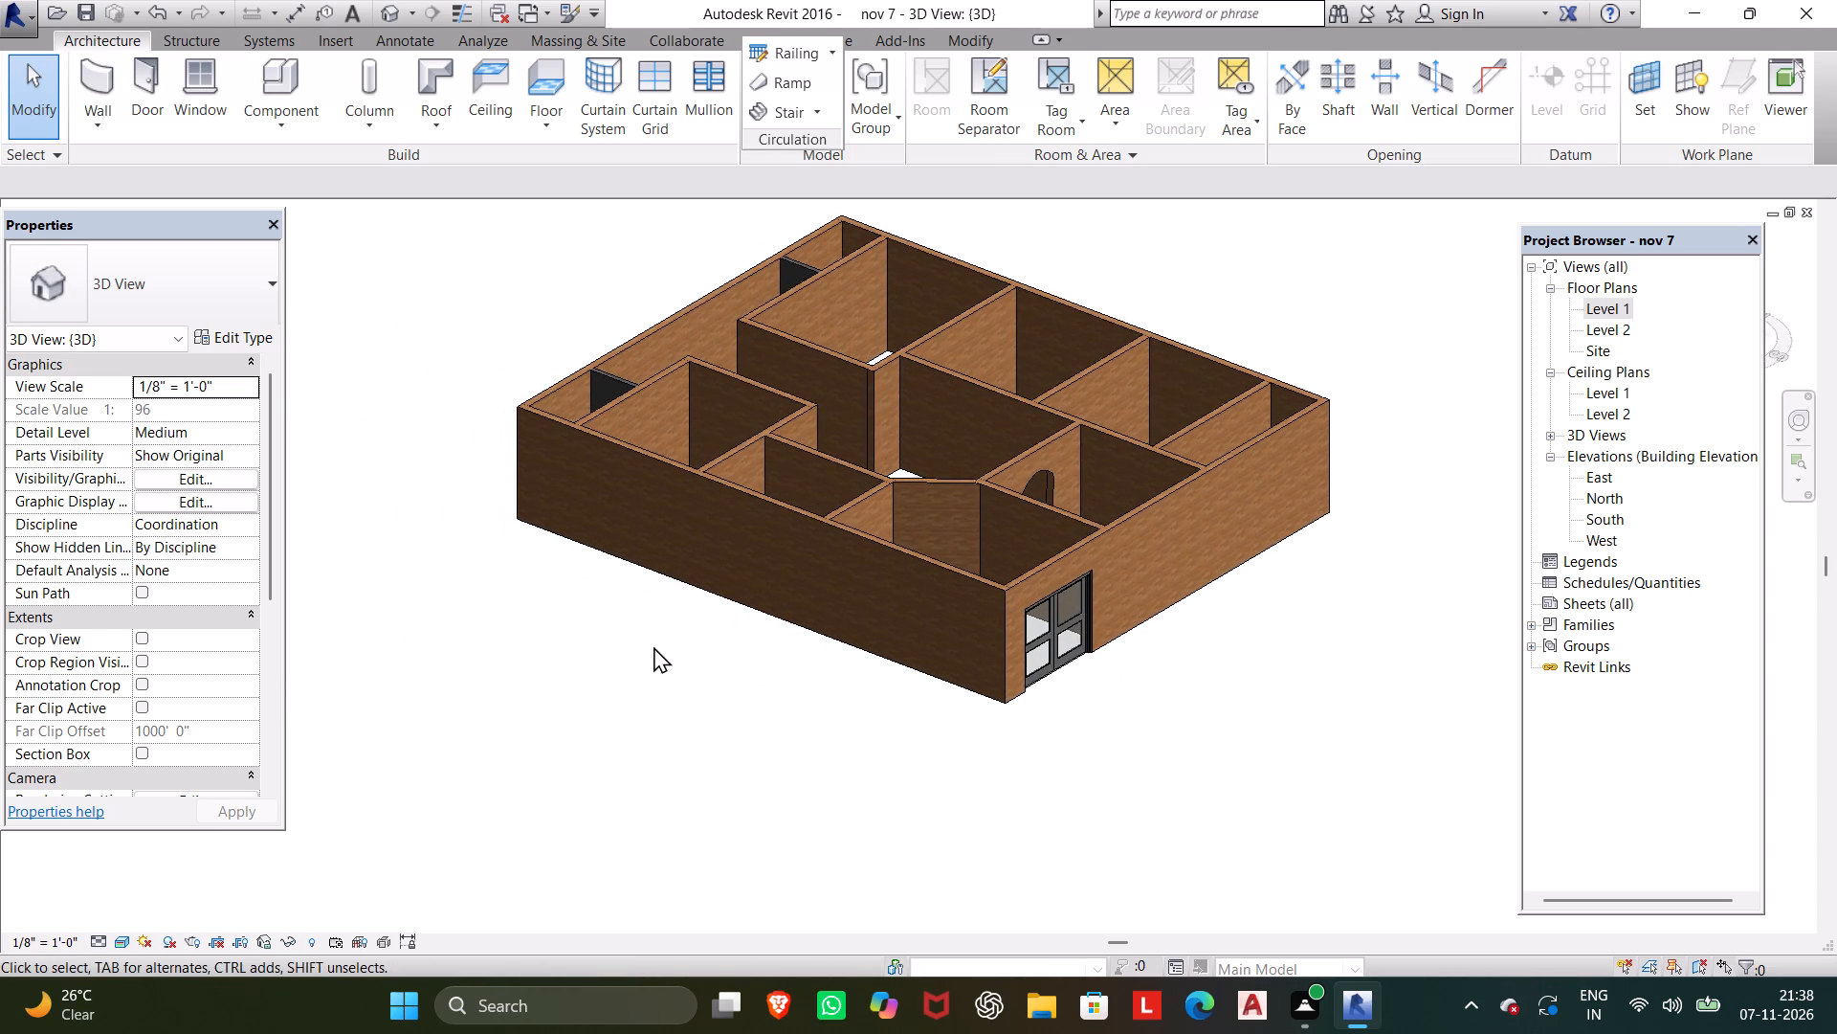
{"action": "middle_click_drag", "start_coordinate": [529, 708], "coordinate": [680, 797], "text": "shift"}
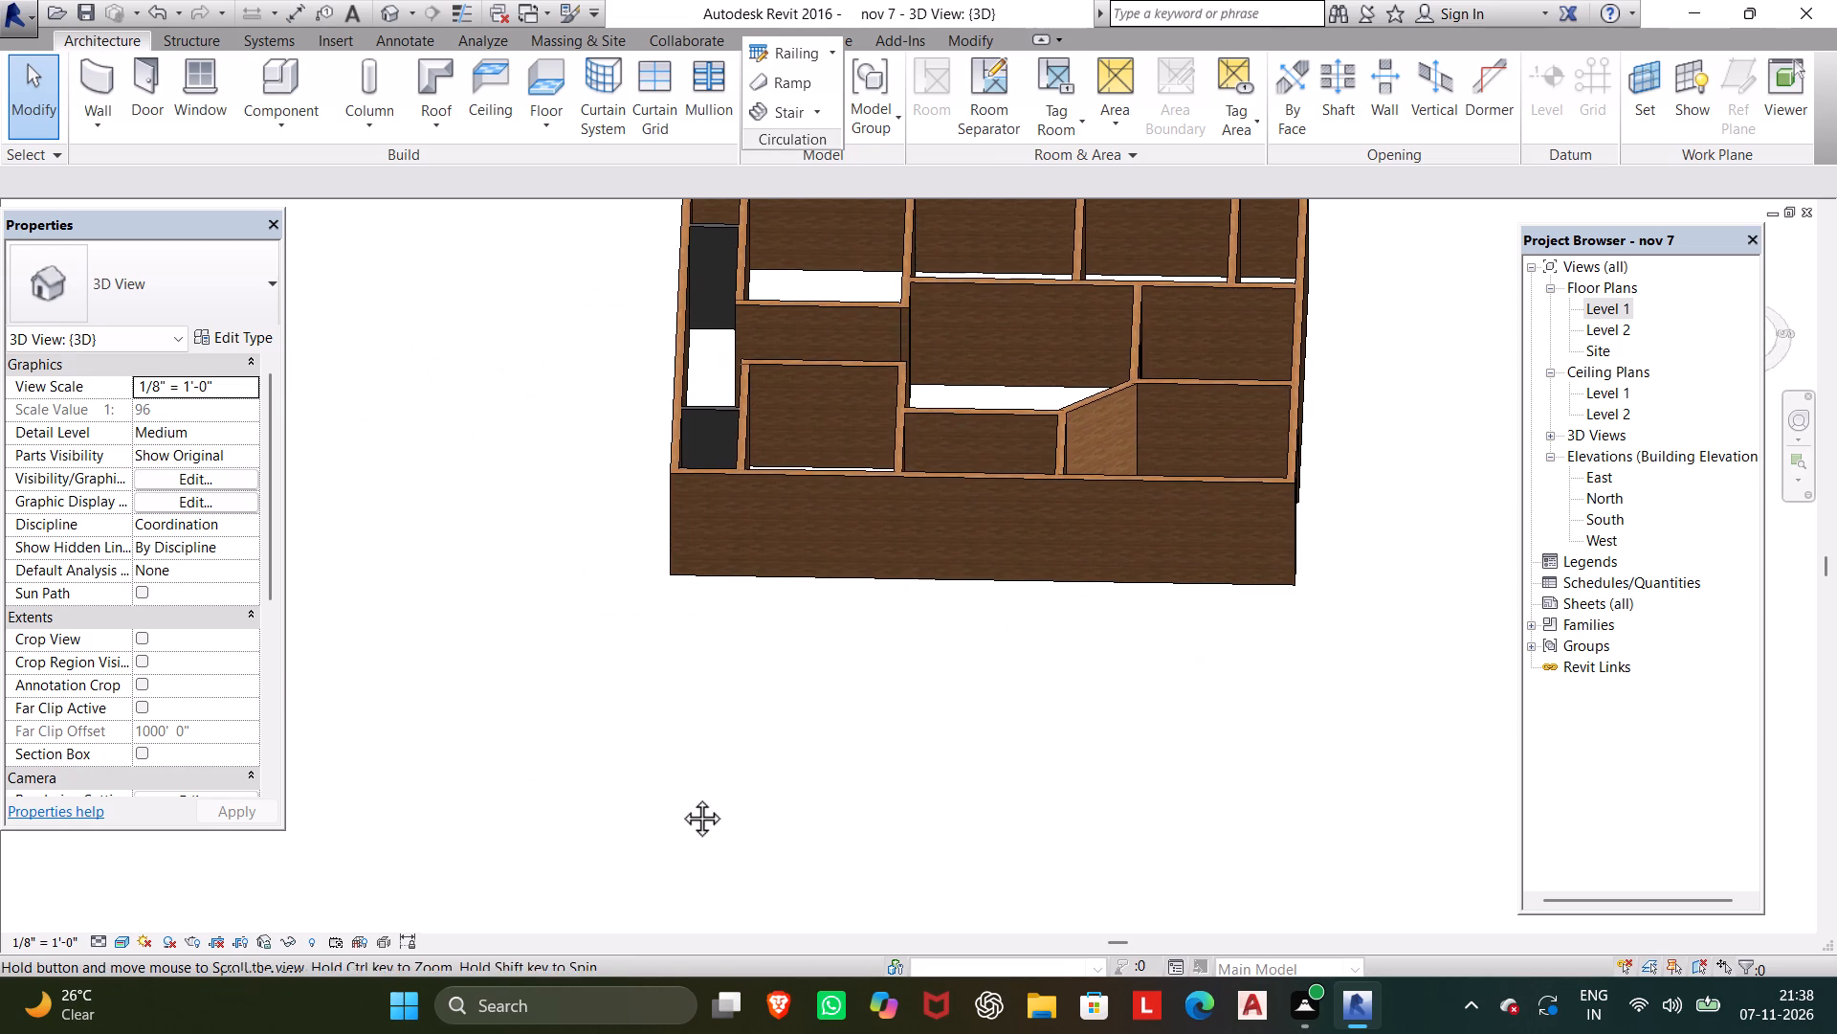
{"action": "middle_click_drag", "start_coordinate": [680, 797], "coordinate": [673, 797], "text": "shift"}
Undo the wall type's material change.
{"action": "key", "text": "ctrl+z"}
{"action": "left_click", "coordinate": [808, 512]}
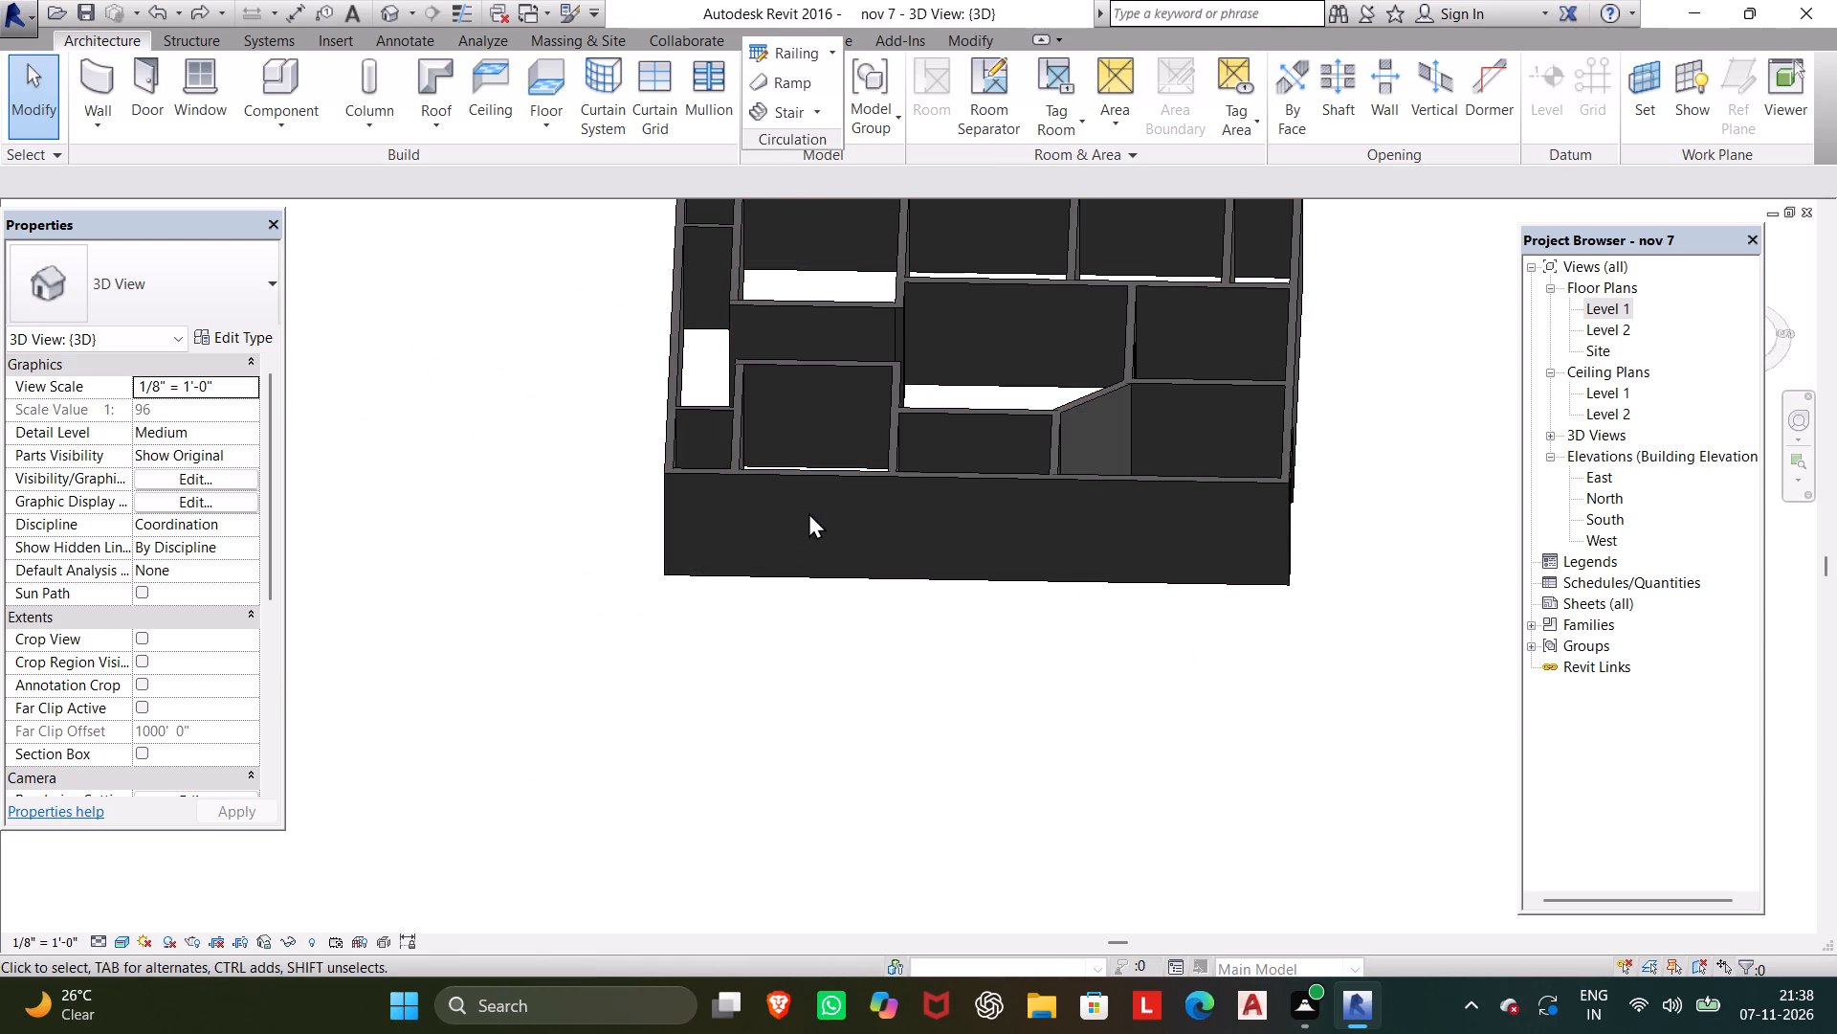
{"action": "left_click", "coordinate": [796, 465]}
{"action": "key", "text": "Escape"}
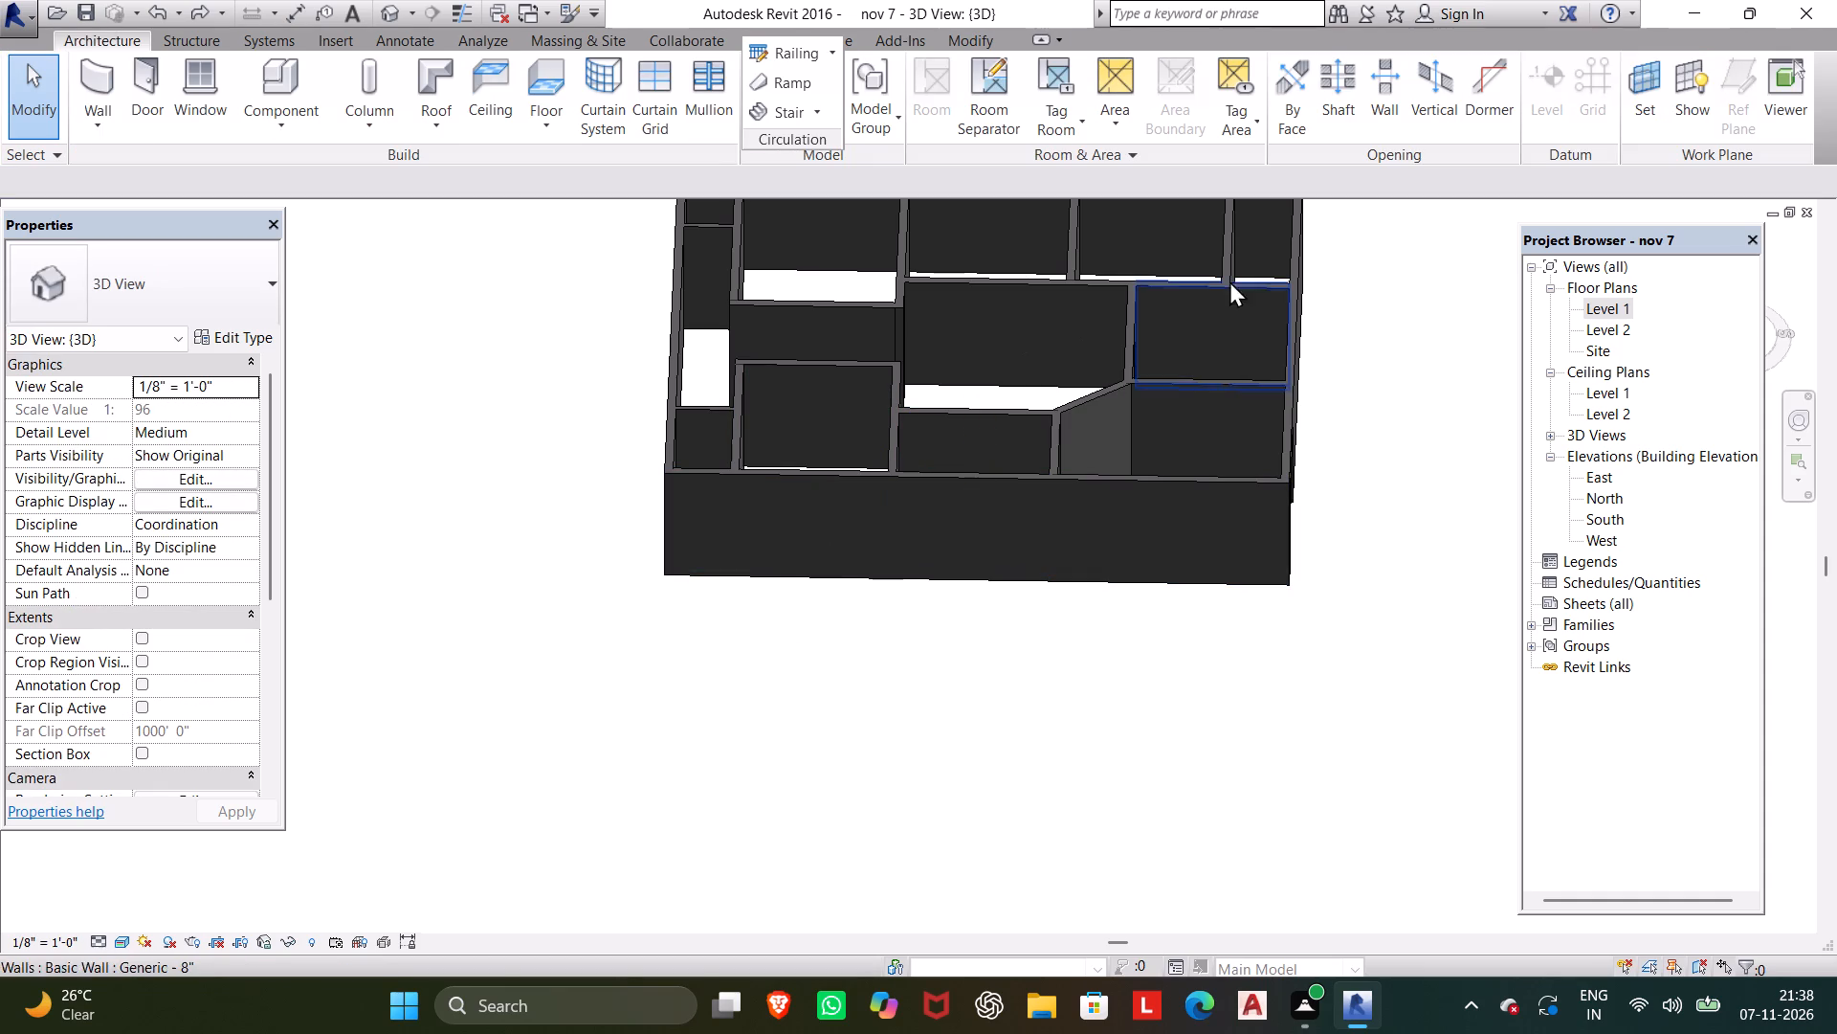
Return to the Level 1 floor plan and show the whole building.
{"action": "double_click", "coordinate": [1609, 303]}
{"action": "scroll", "coordinate": [955, 569], "scroll_direction": "down", "scroll_amount": 2}
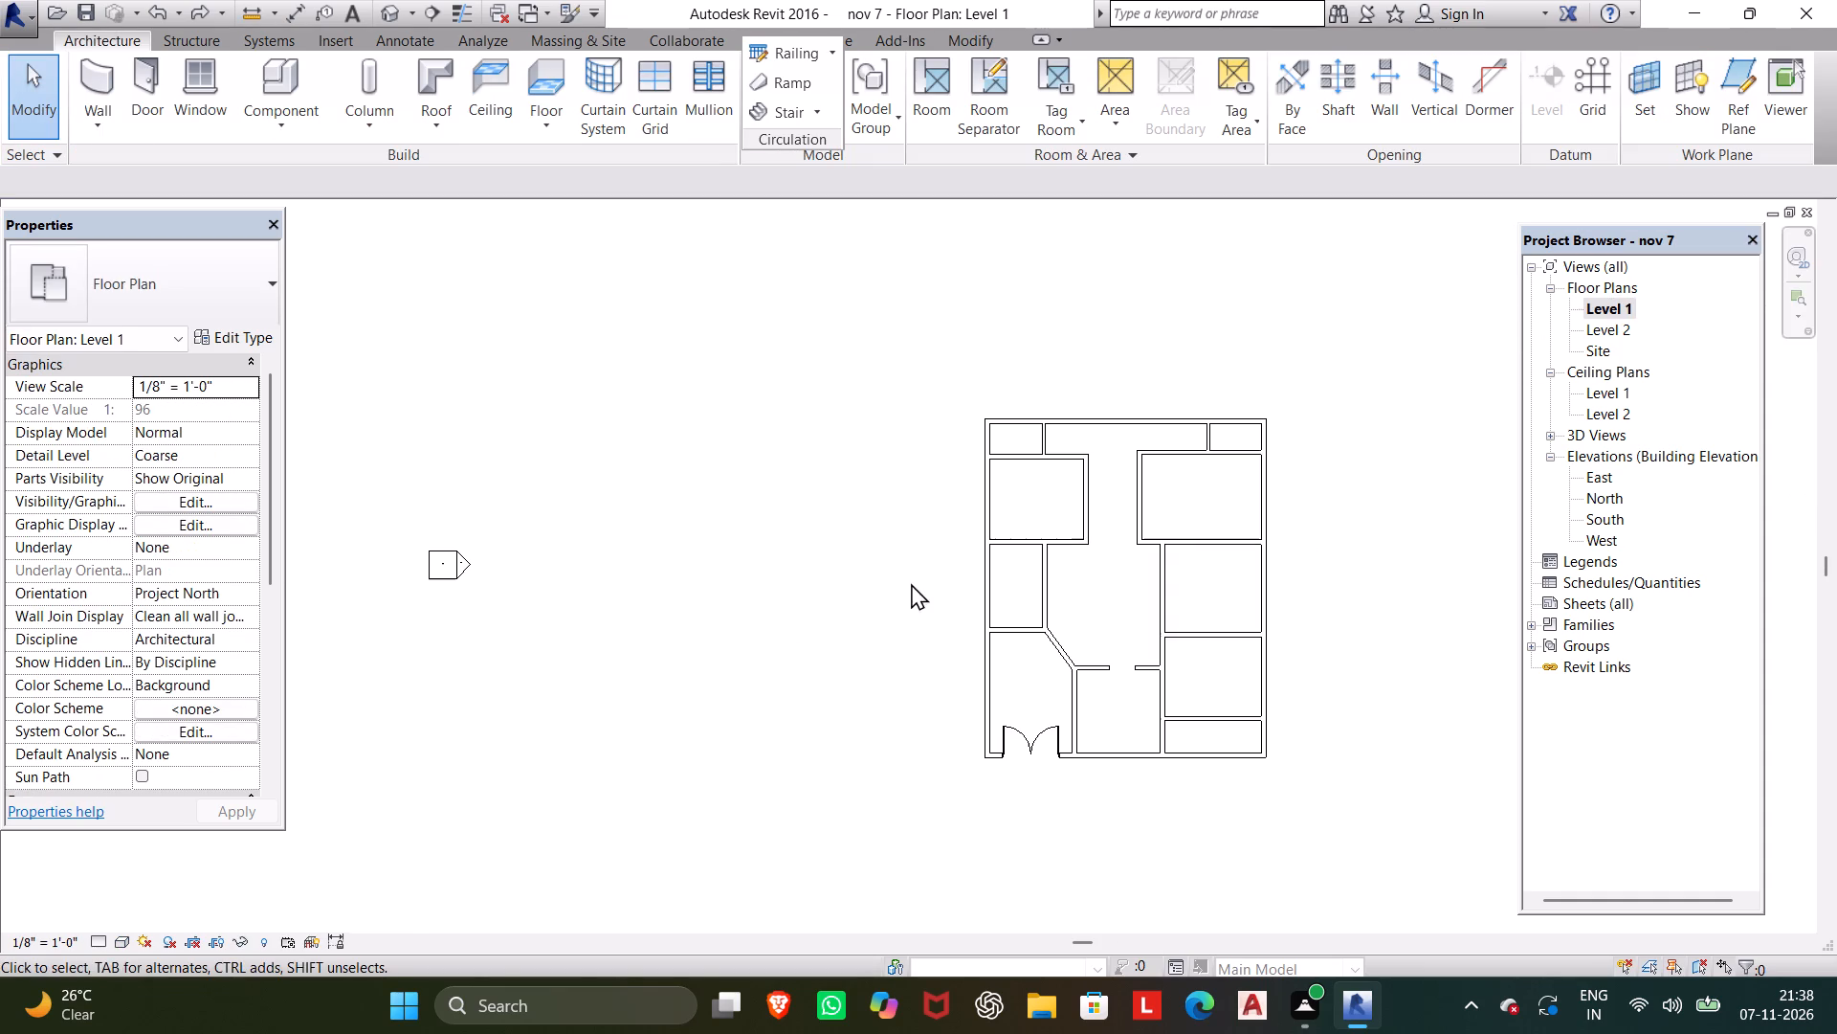
Select the north and east exterior walls together and duplicate their wall type under the name fwe.
{"action": "scroll", "coordinate": [1301, 438], "scroll_direction": "up", "scroll_amount": 3}
{"action": "left_click_drag", "start_coordinate": [1298, 438], "coordinate": [1244, 408]}
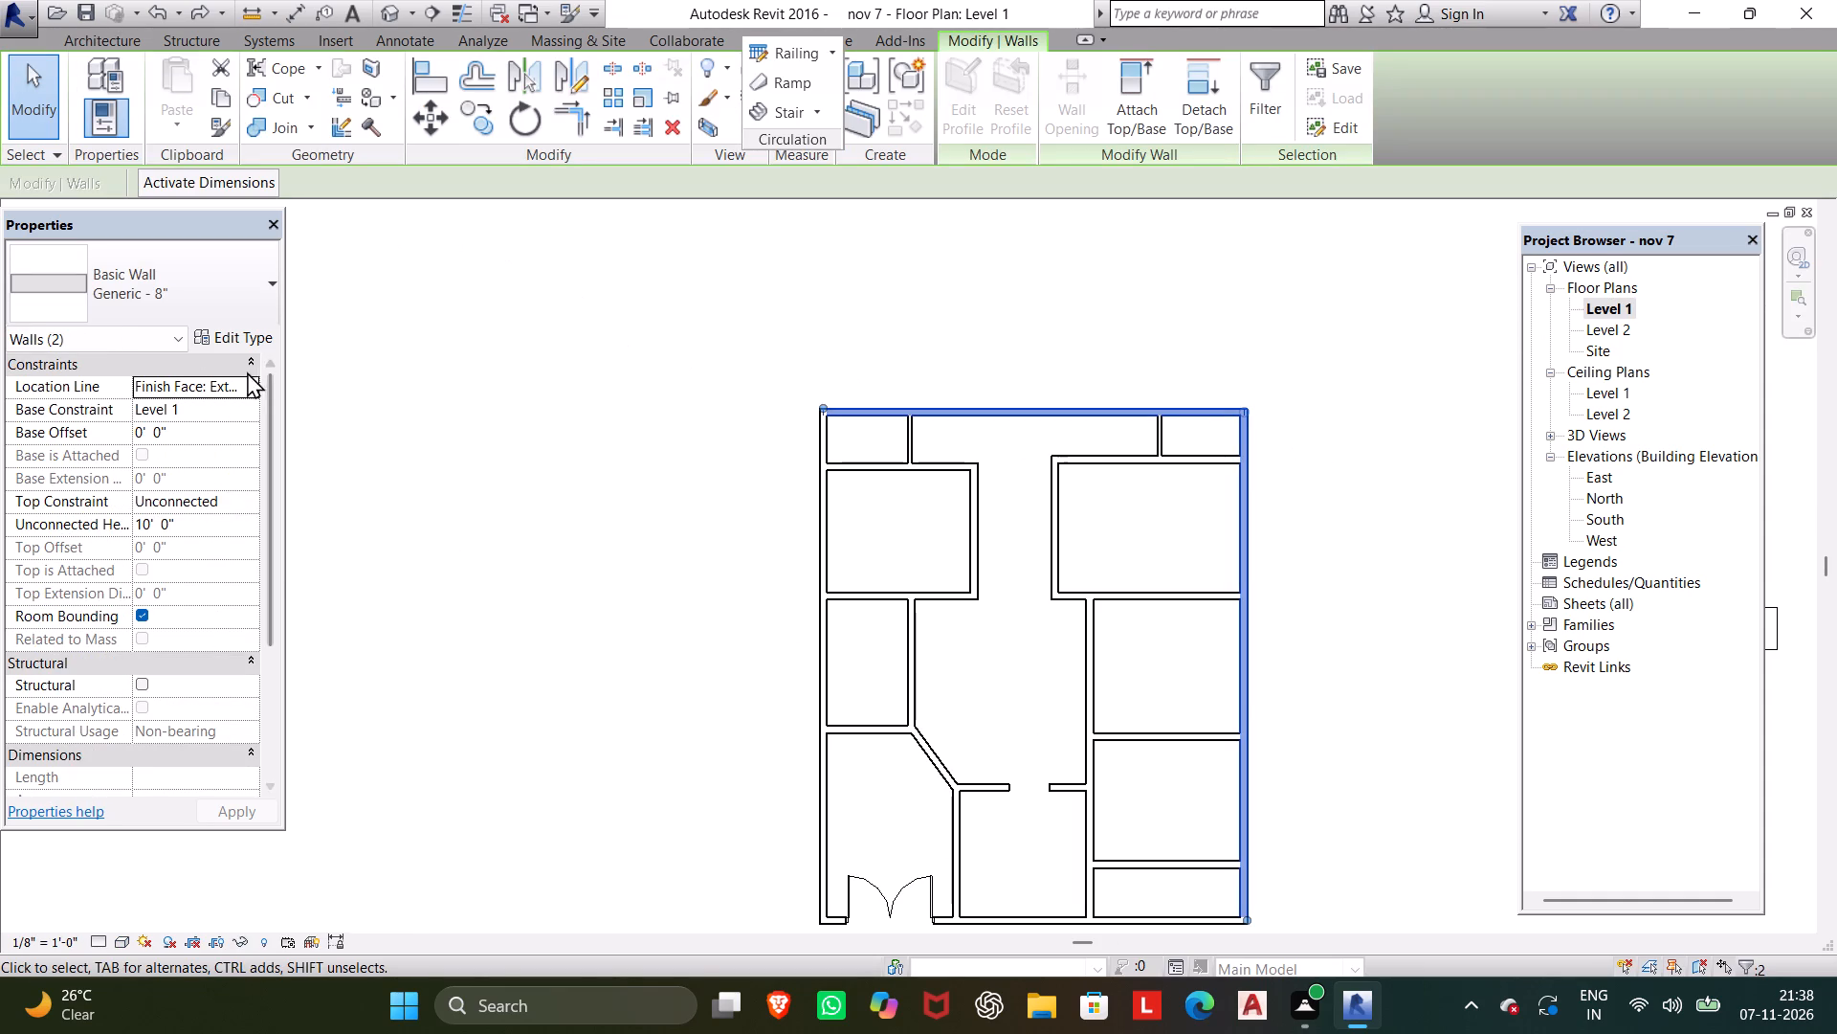
{"action": "left_click", "coordinate": [268, 334]}
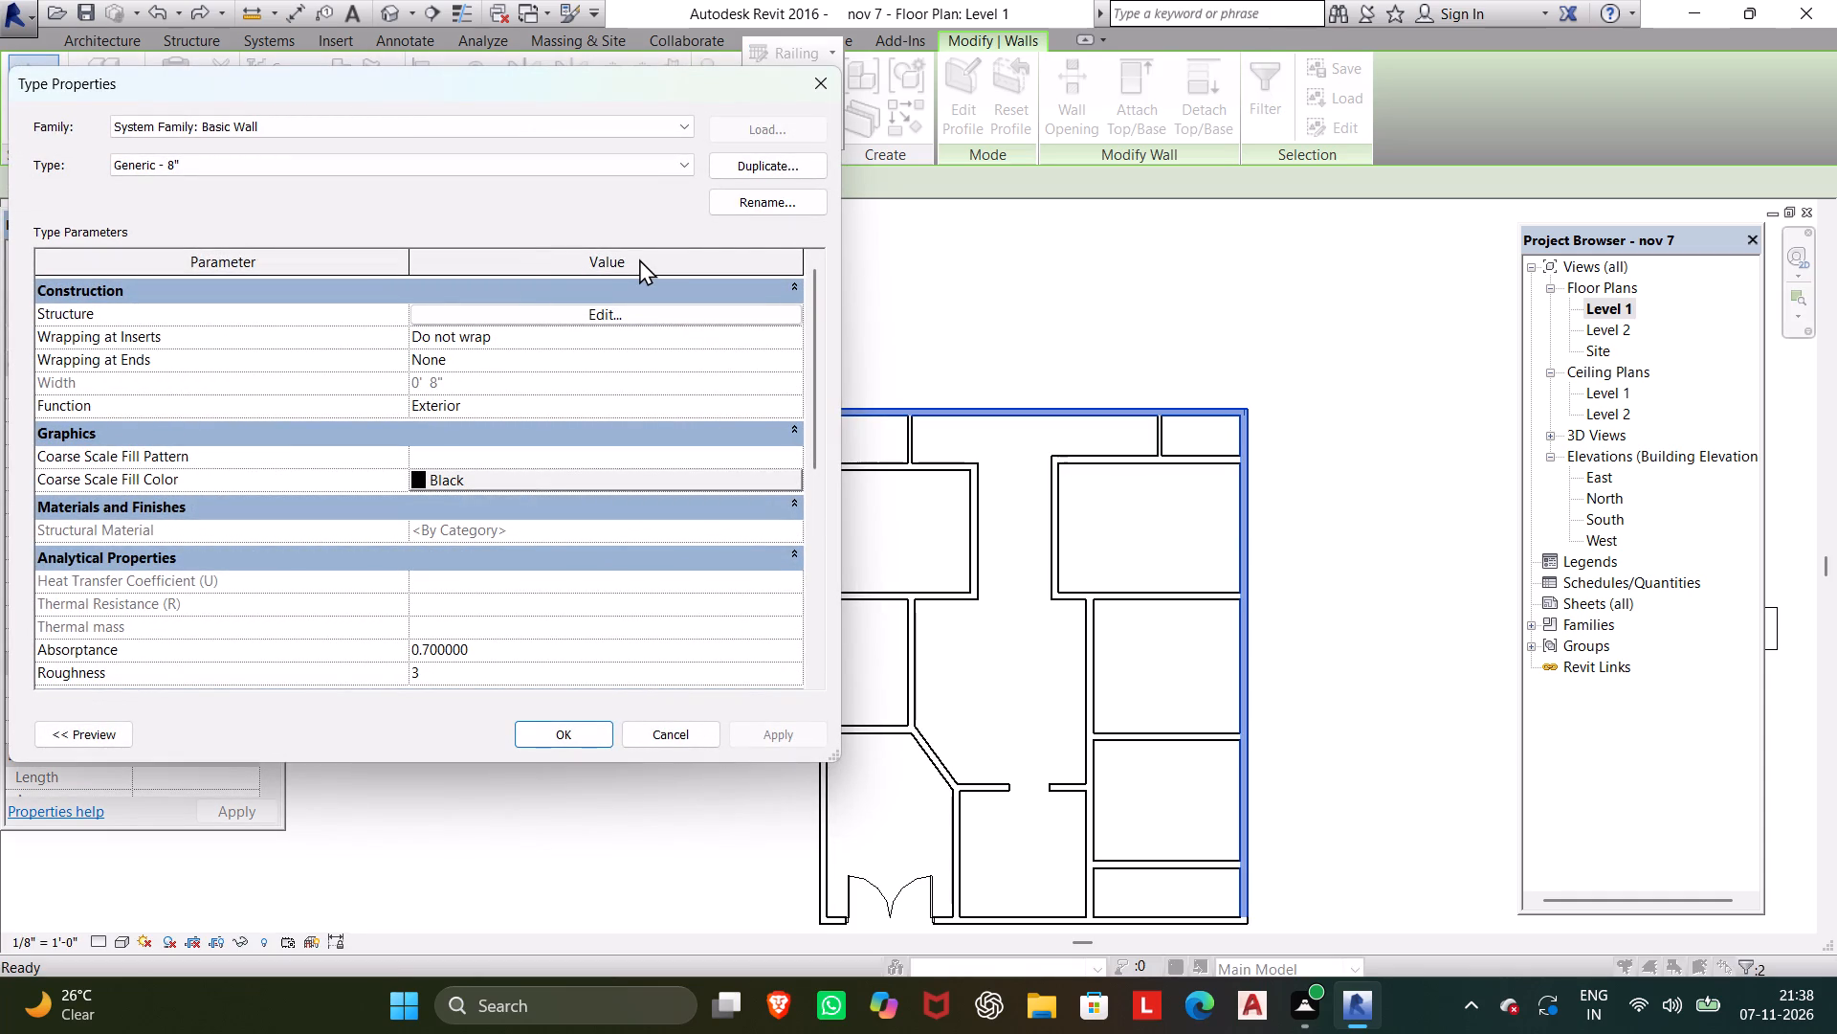
{"action": "left_click", "coordinate": [801, 166]}
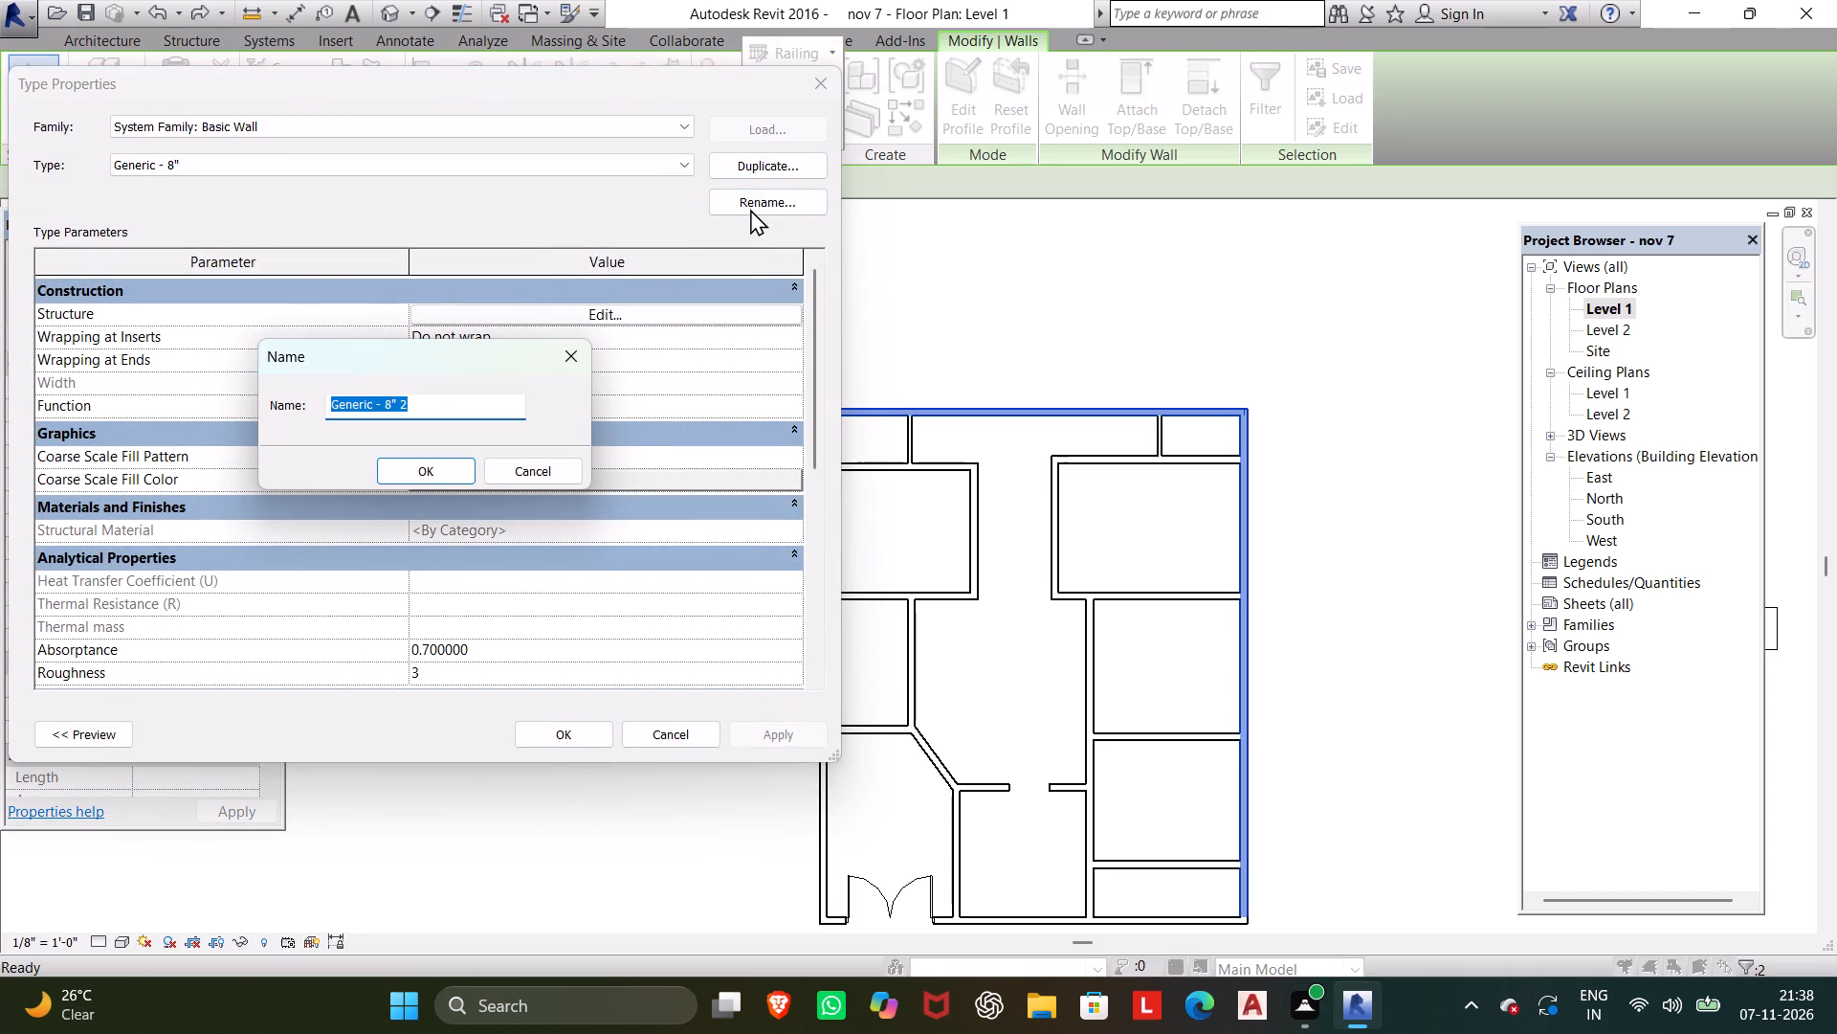
{"action": "type", "text": "fwe"}
{"action": "left_click", "coordinate": [442, 489]}
{"action": "left_click", "coordinate": [442, 483]}
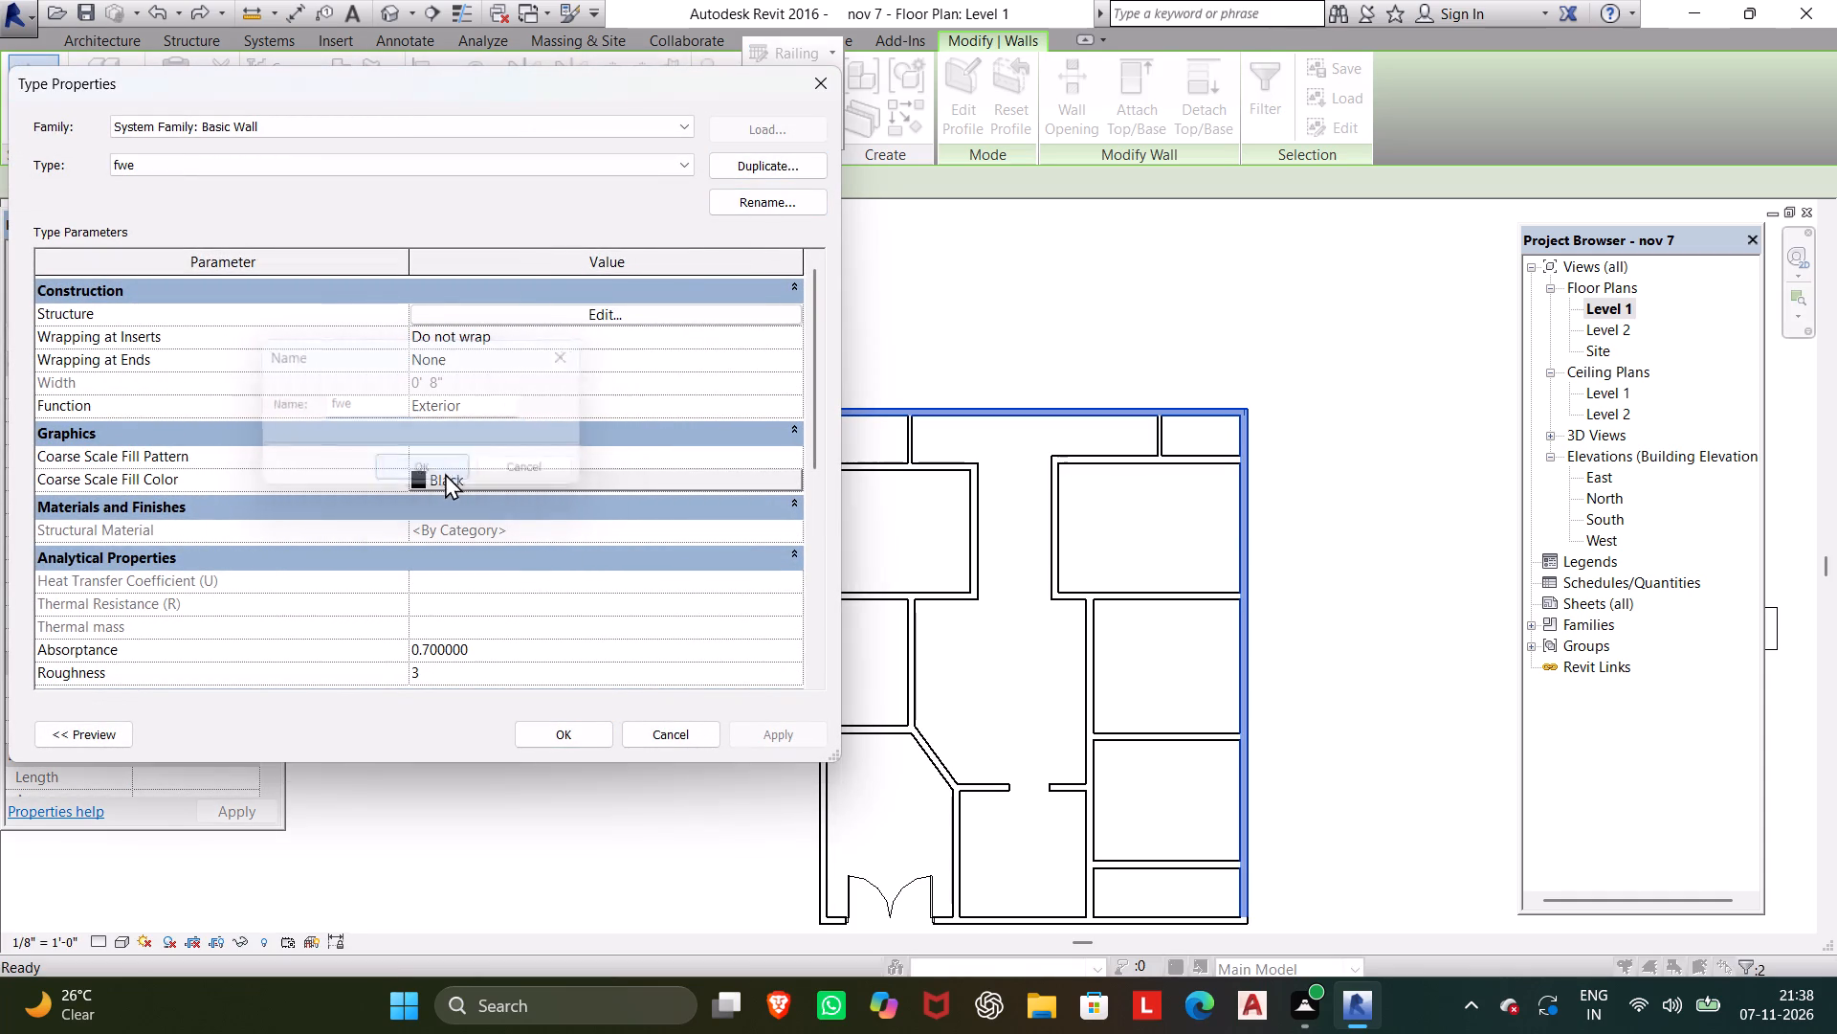
Set the fwe type's structure layer material to Default Mass Exterior Wall, with Use Render Appearance turned on.
{"action": "left_click", "coordinate": [608, 312]}
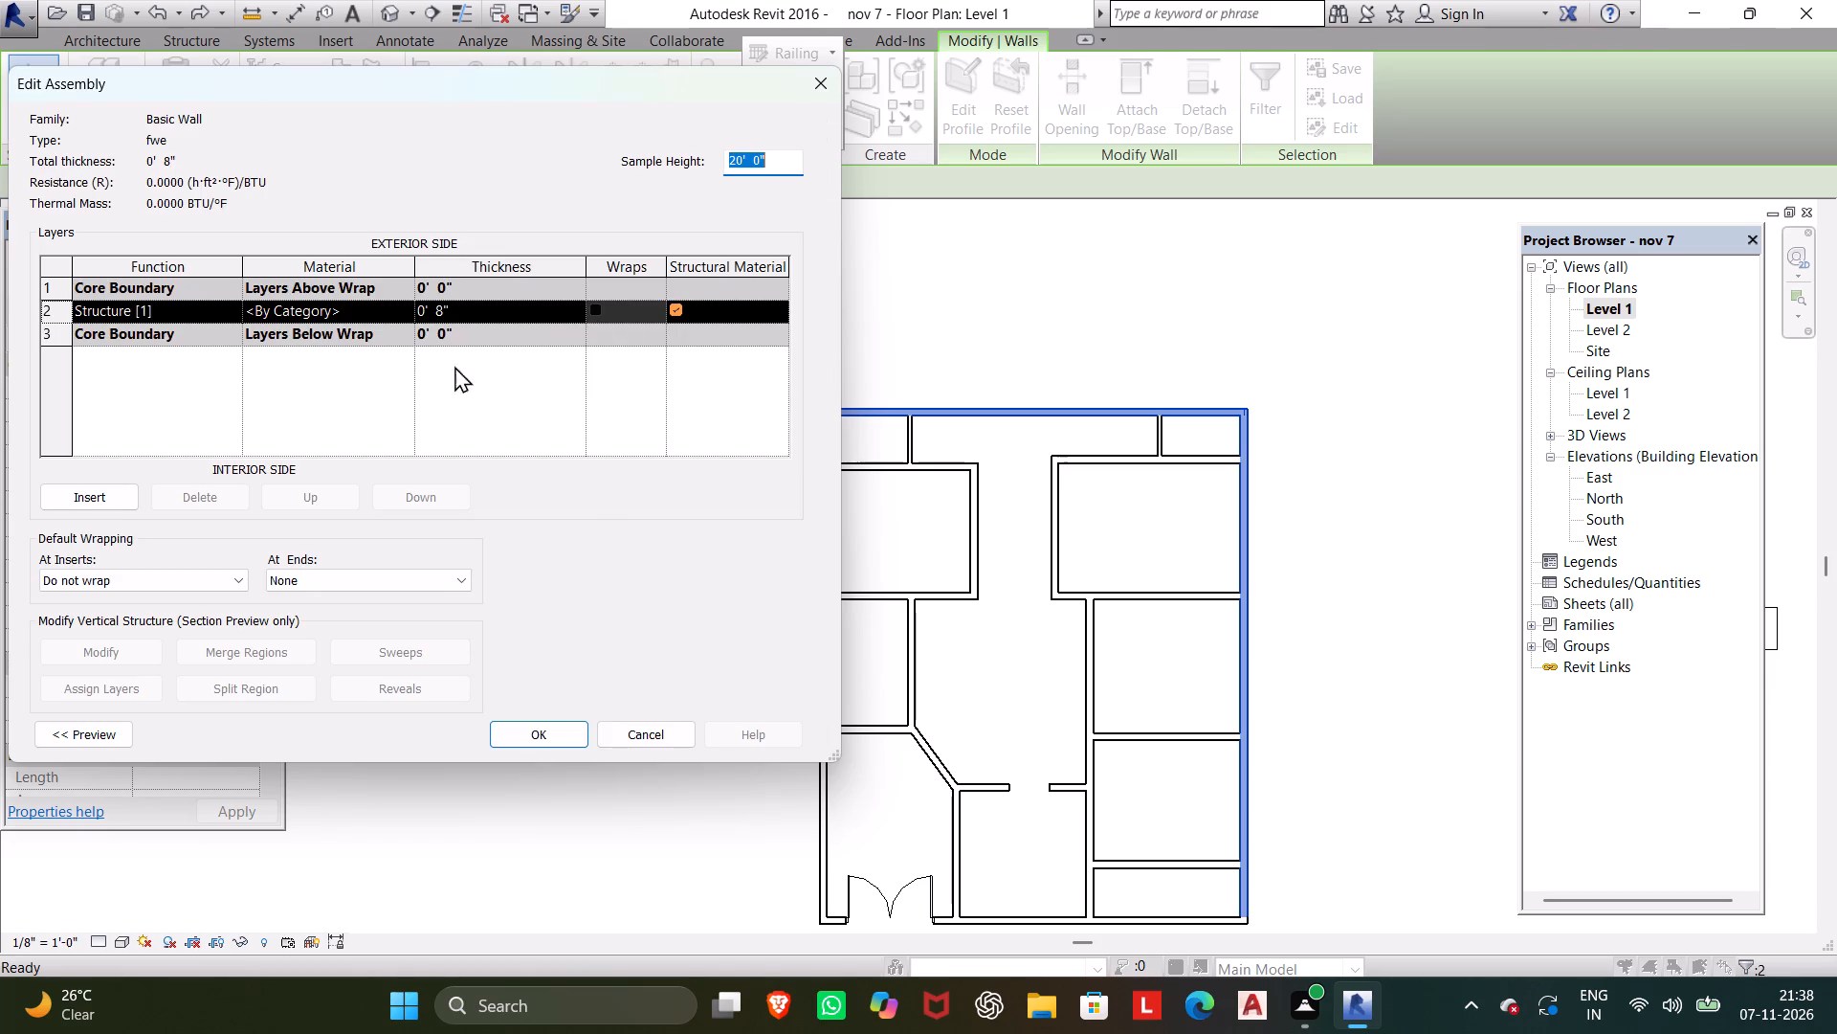
{"action": "left_click", "coordinate": [361, 303]}
{"action": "left_click", "coordinate": [405, 303]}
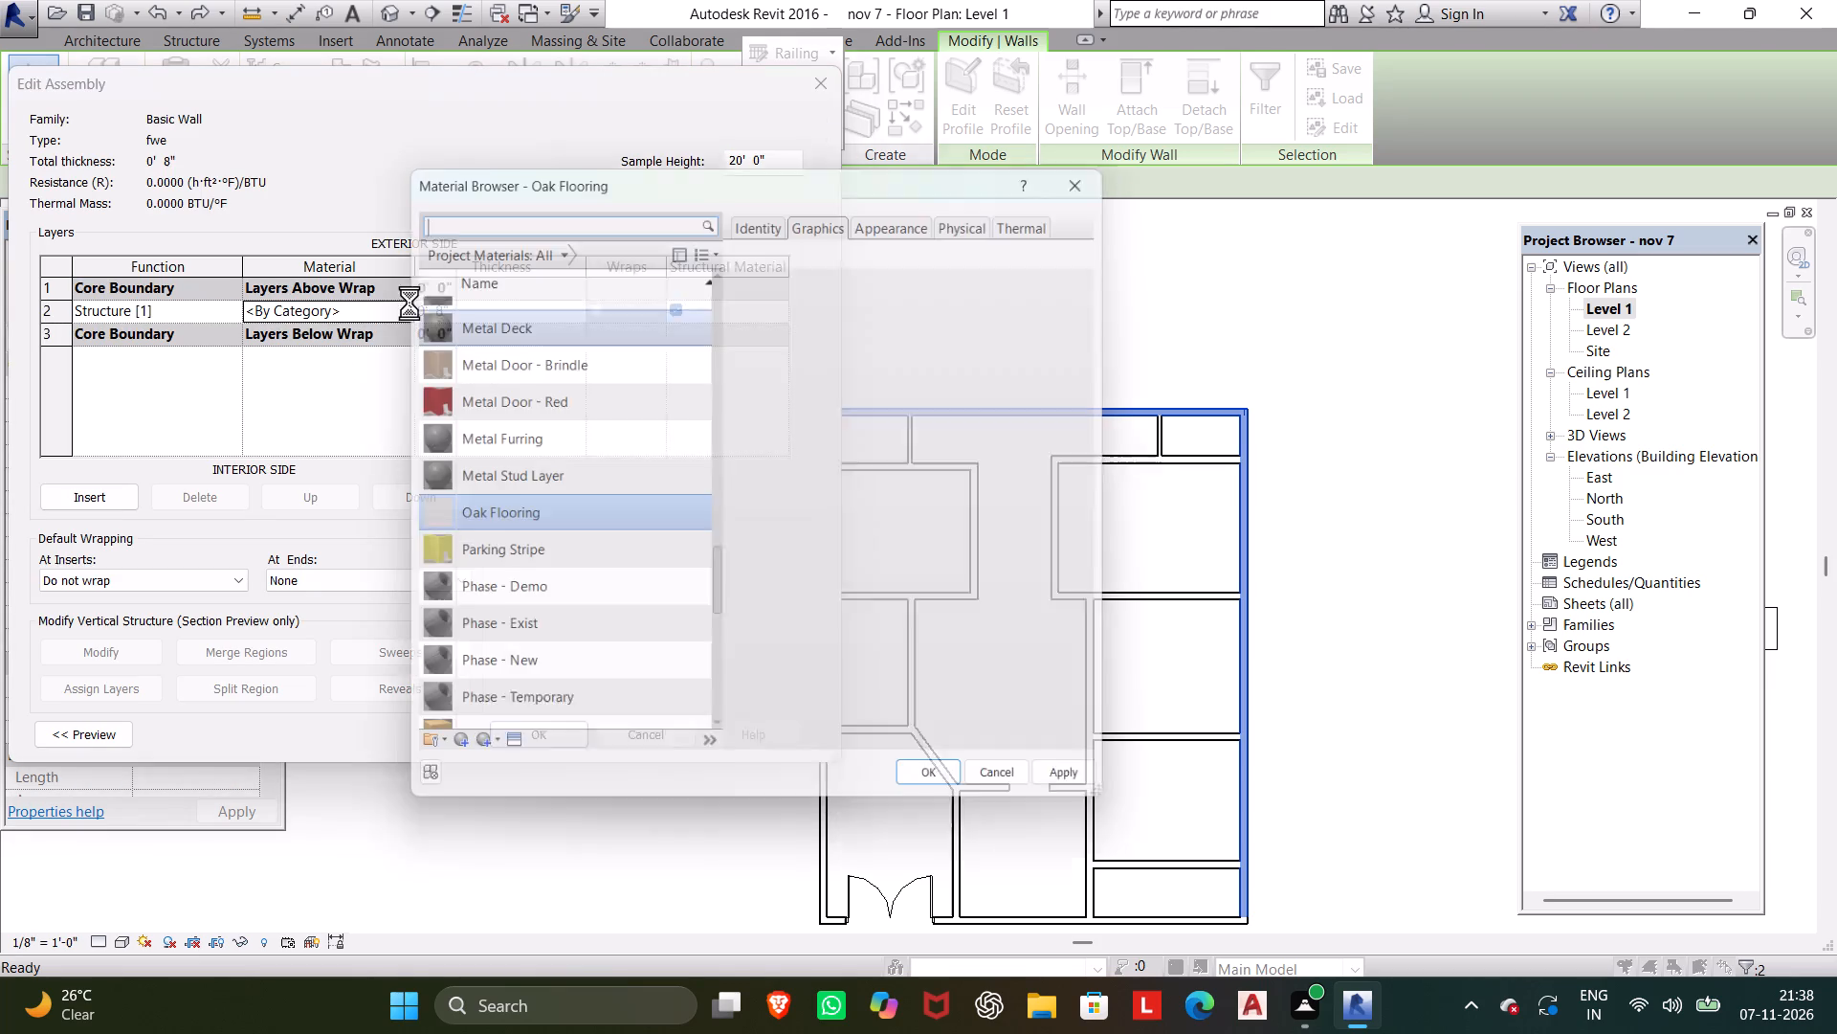
{"action": "left_click", "coordinate": [585, 209]}
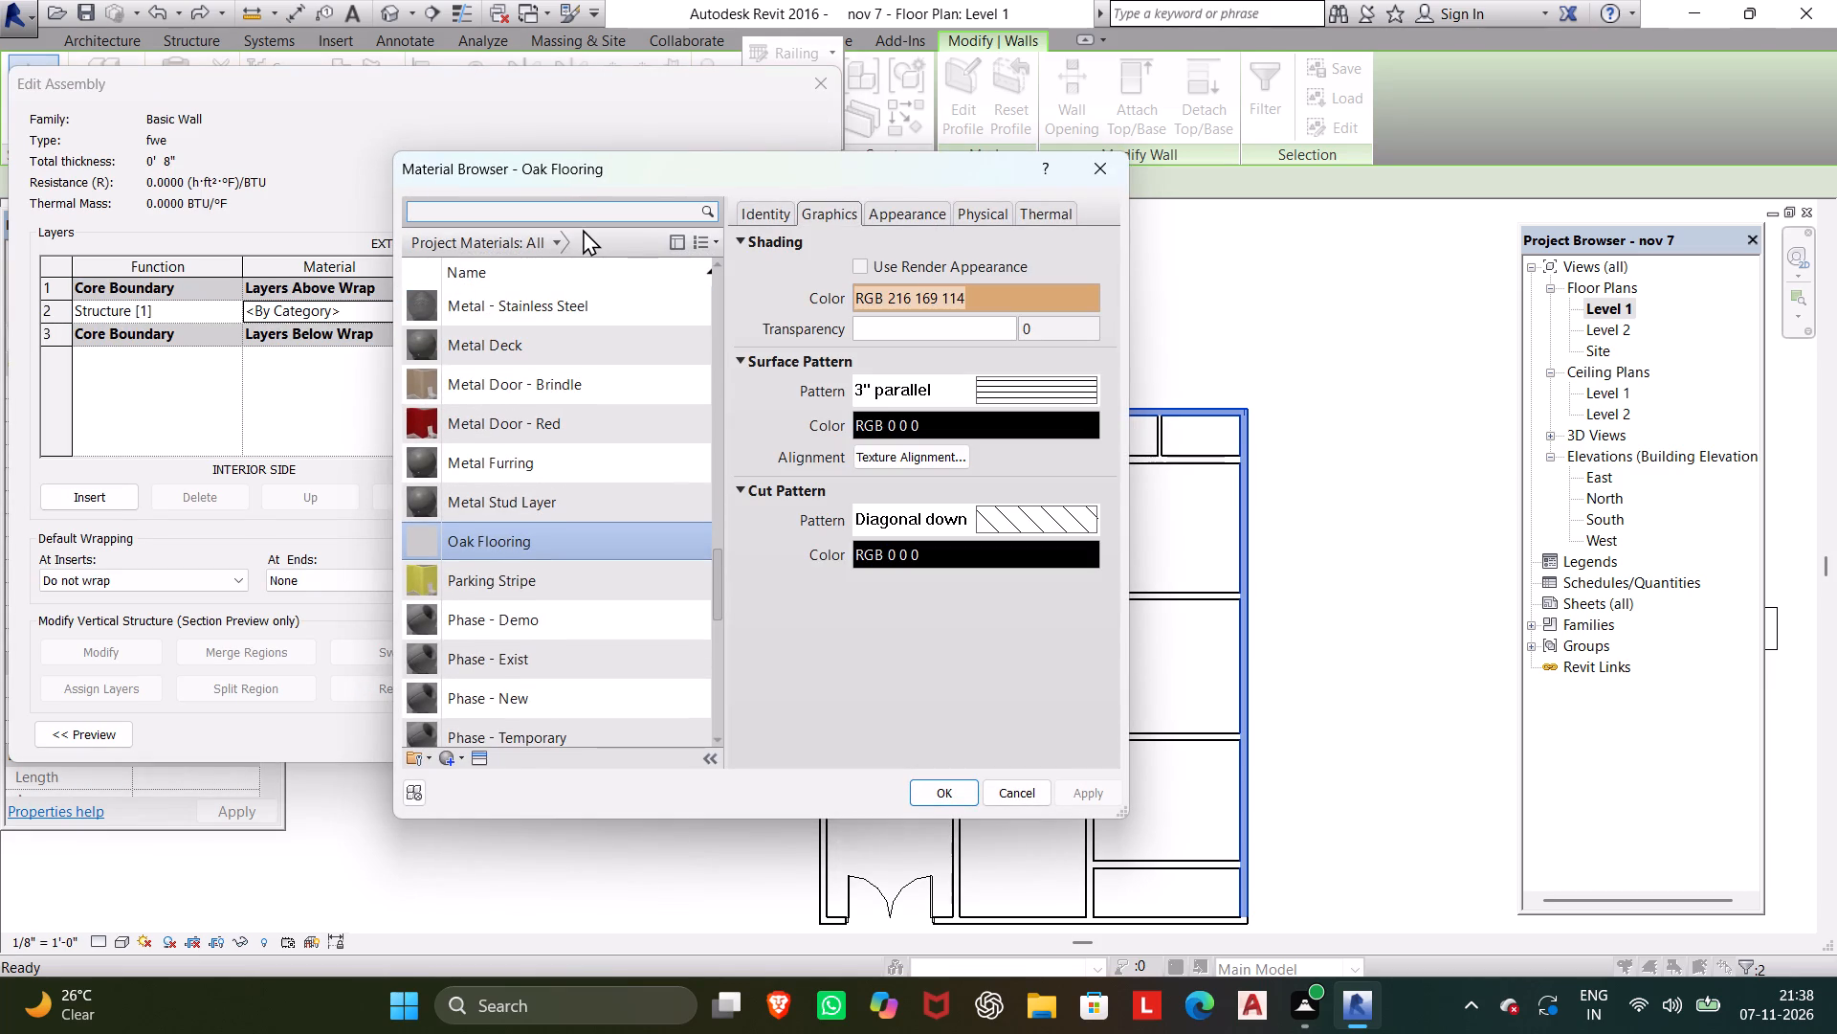
{"action": "type", "text": "wa"}
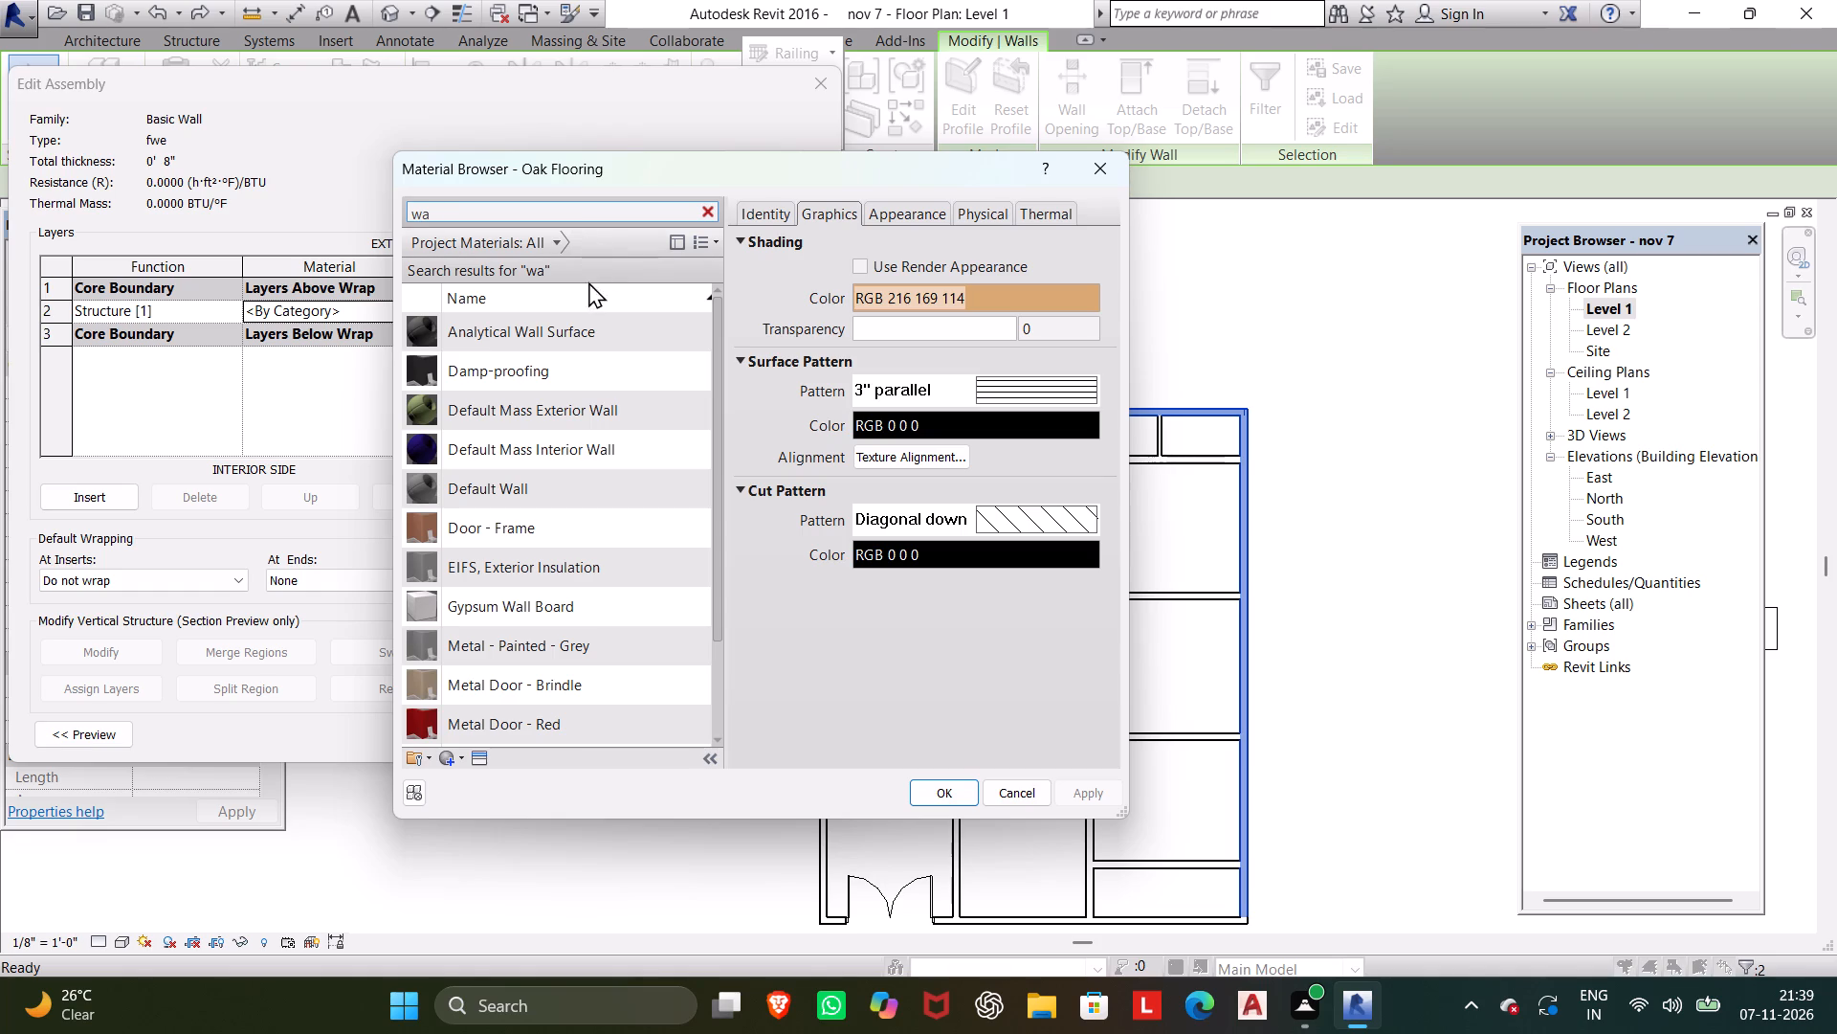
{"action": "left_click", "coordinate": [562, 325]}
{"action": "left_click", "coordinate": [573, 406]}
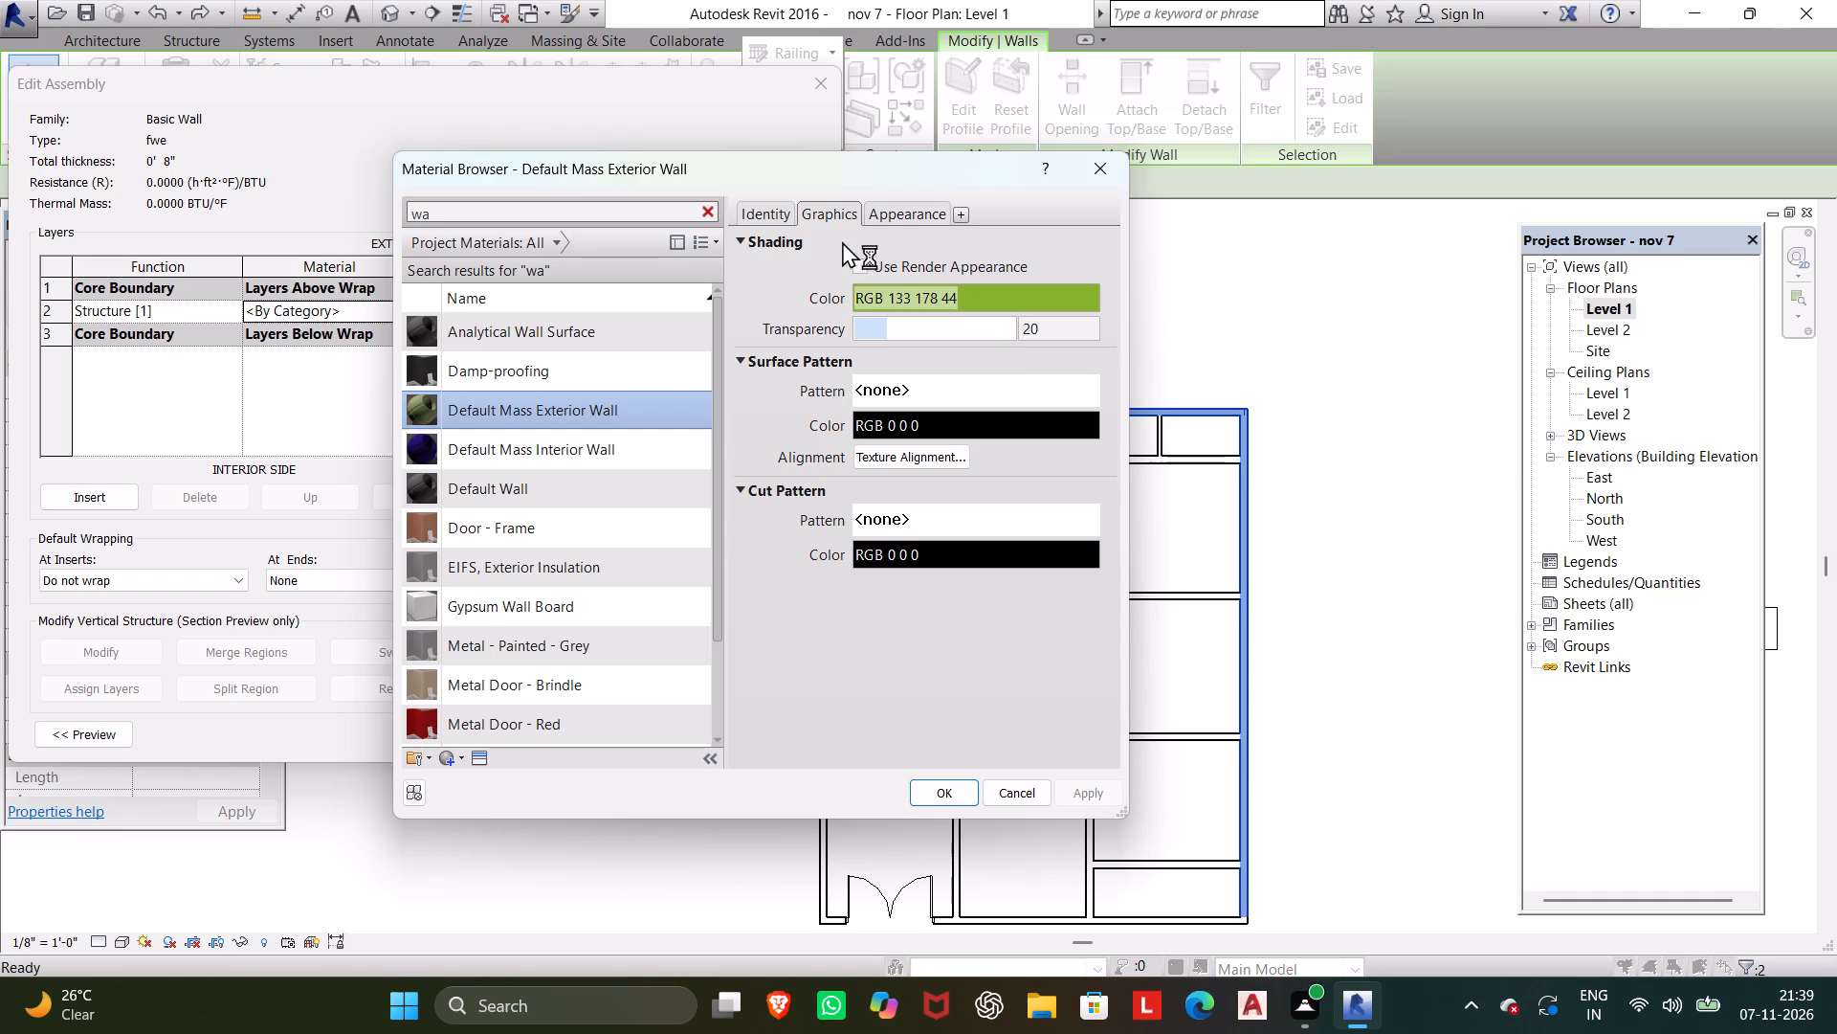
{"action": "left_click", "coordinate": [863, 262]}
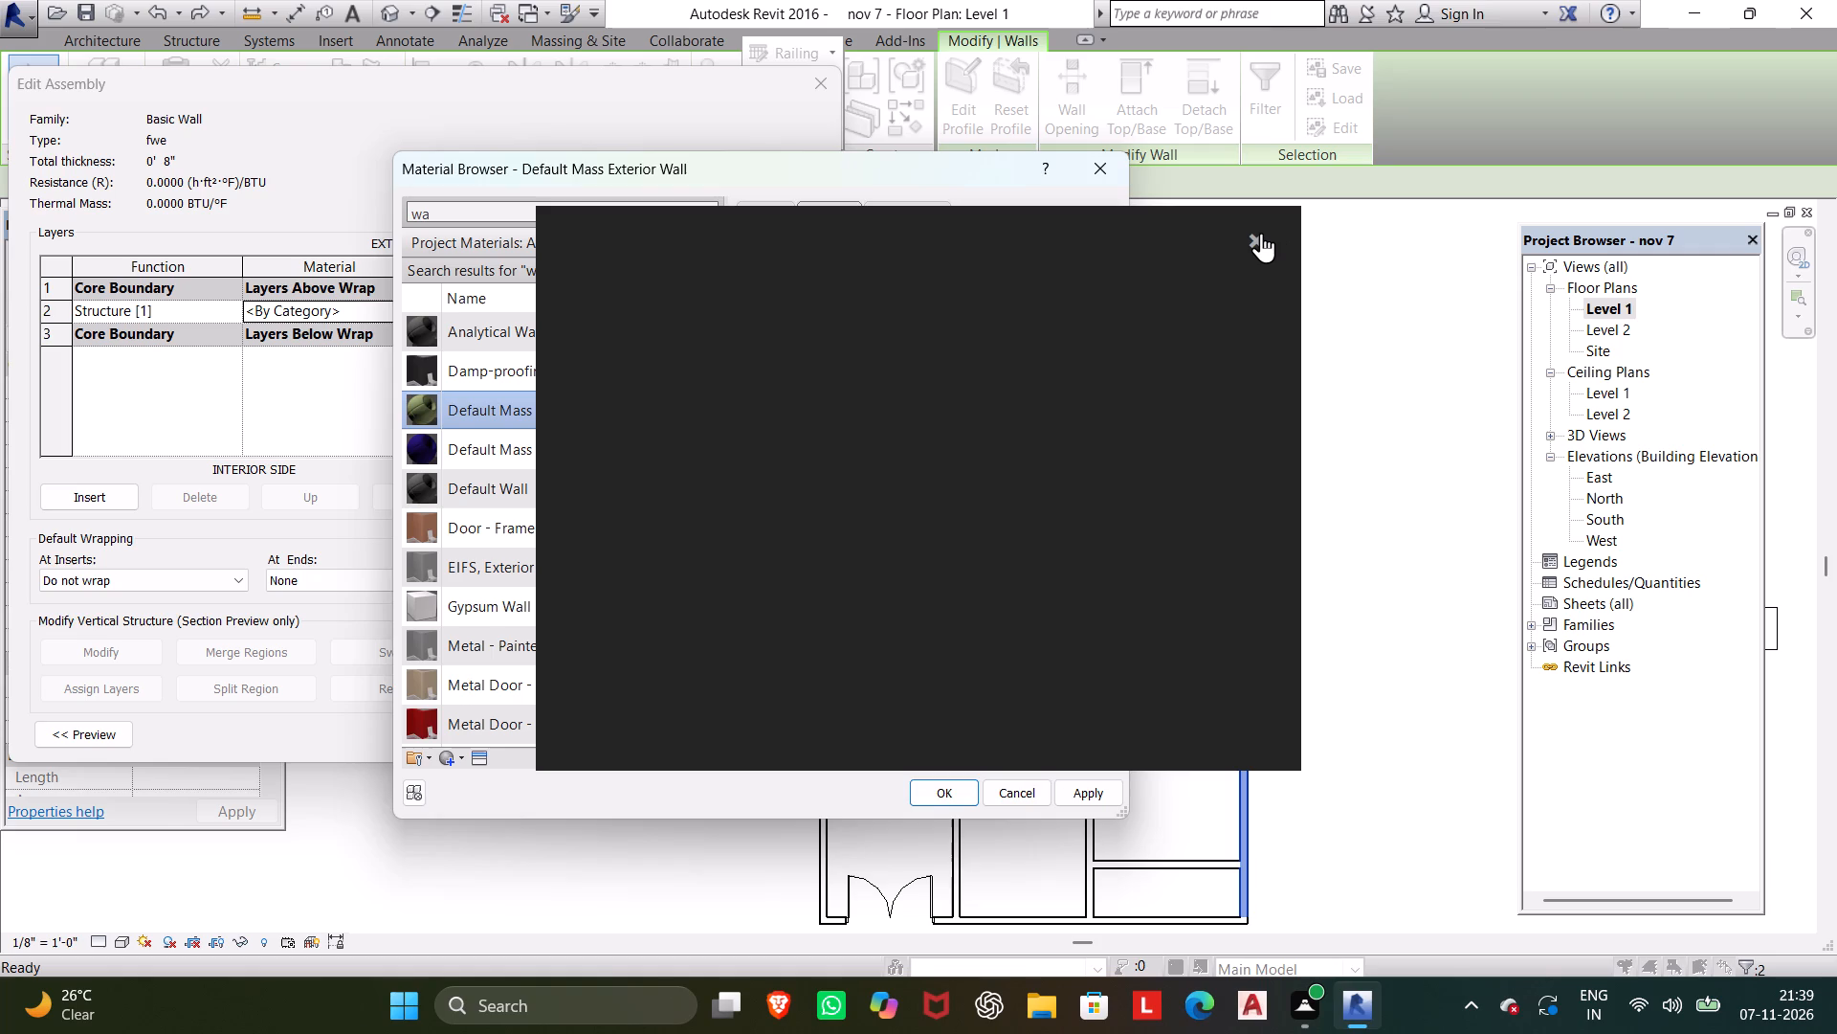
{"action": "left_click", "coordinate": [1258, 234]}
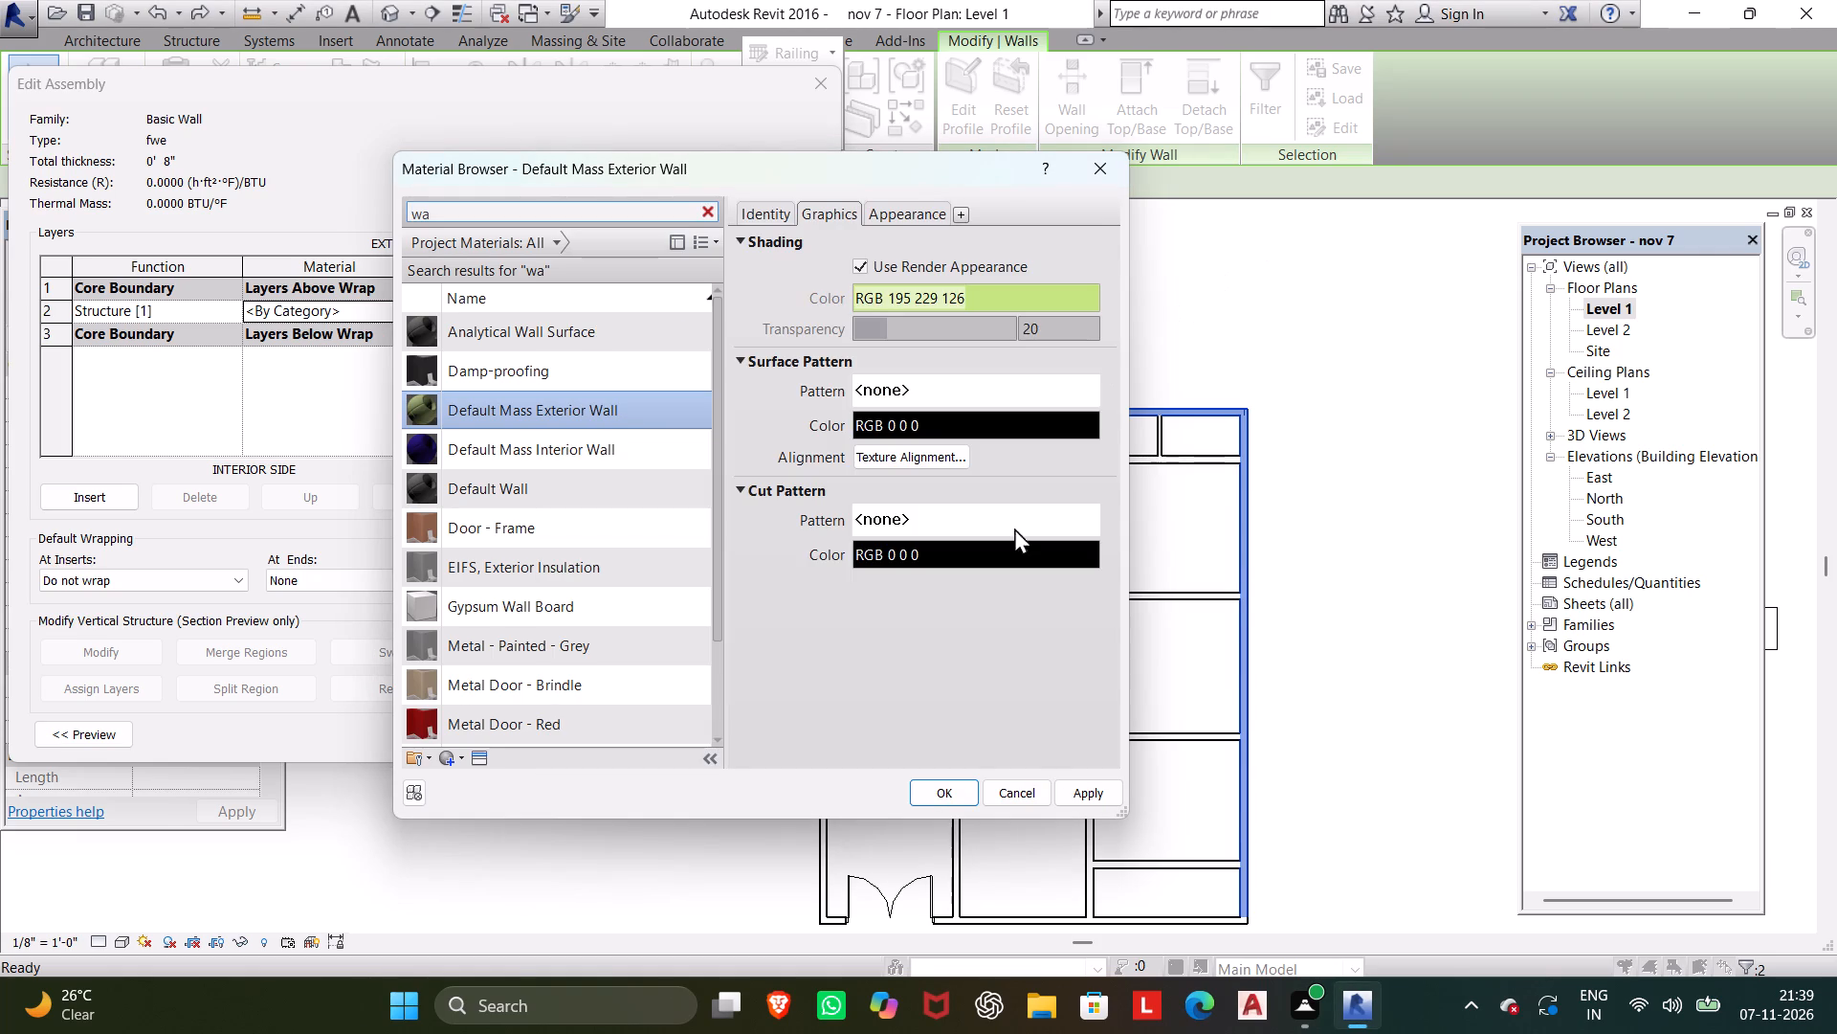
{"action": "left_click", "coordinate": [1088, 800]}
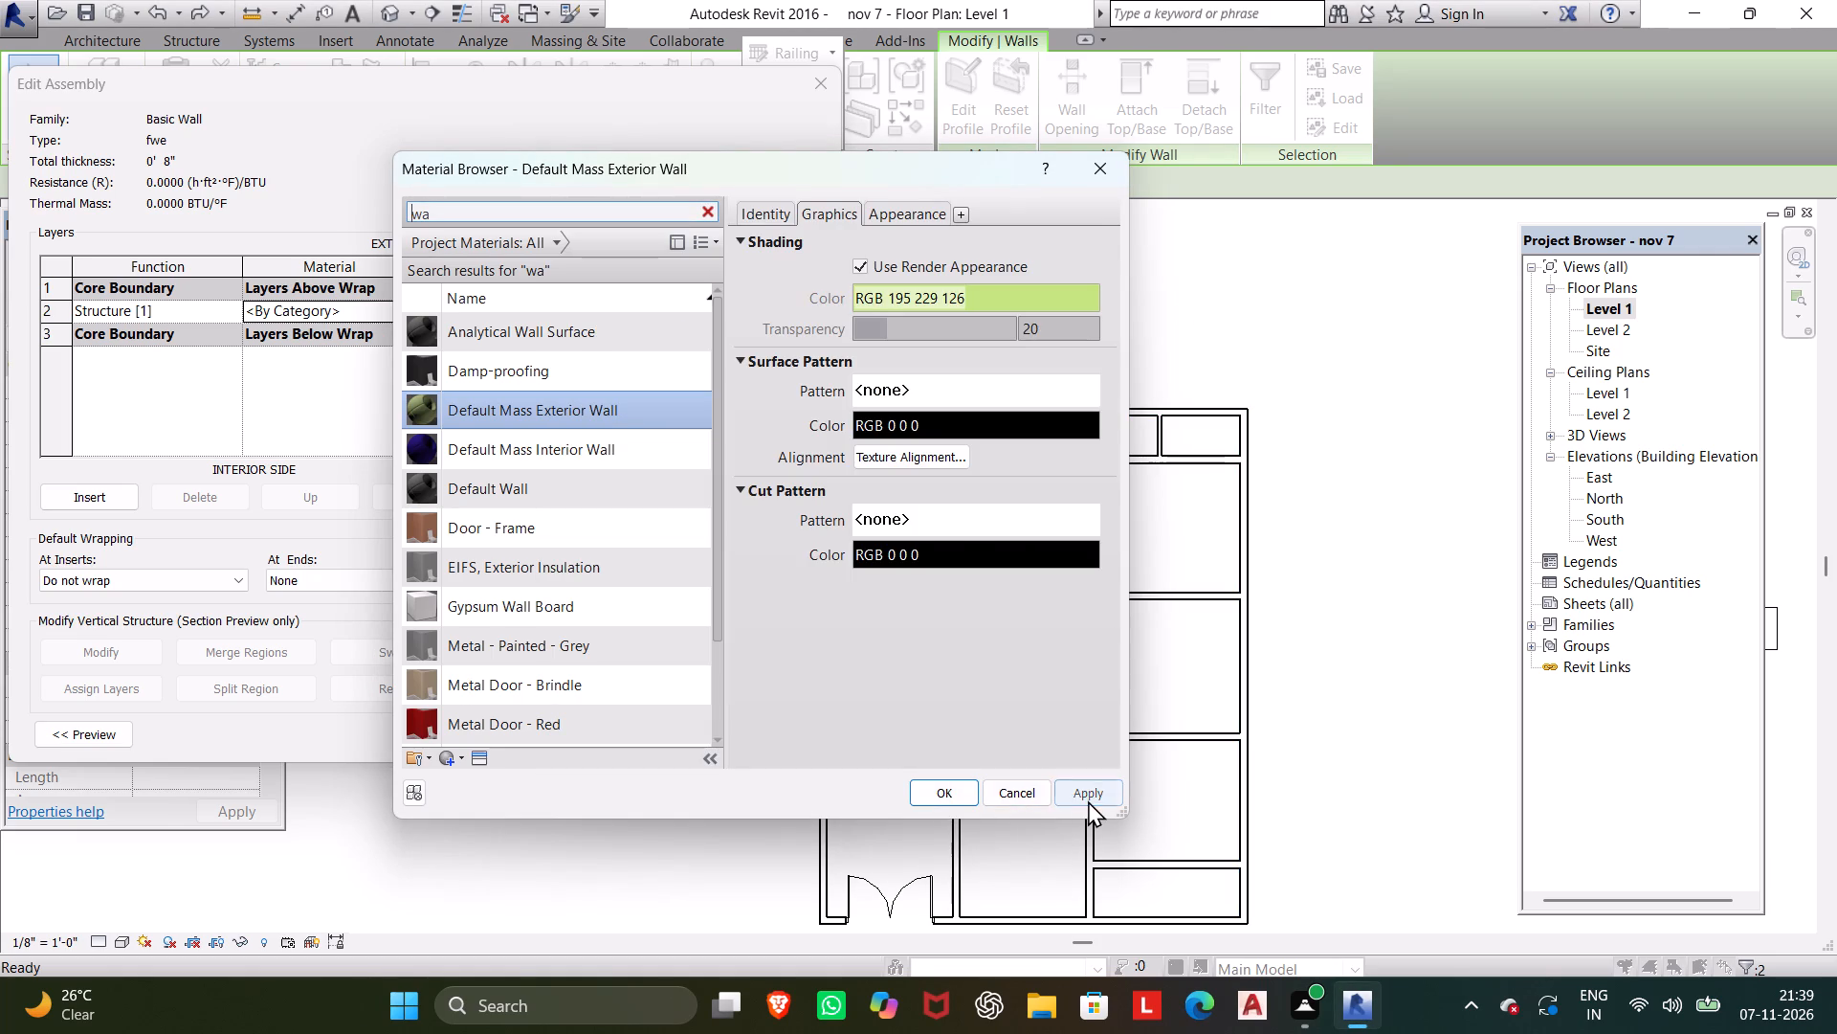
{"action": "left_click", "coordinate": [932, 790]}
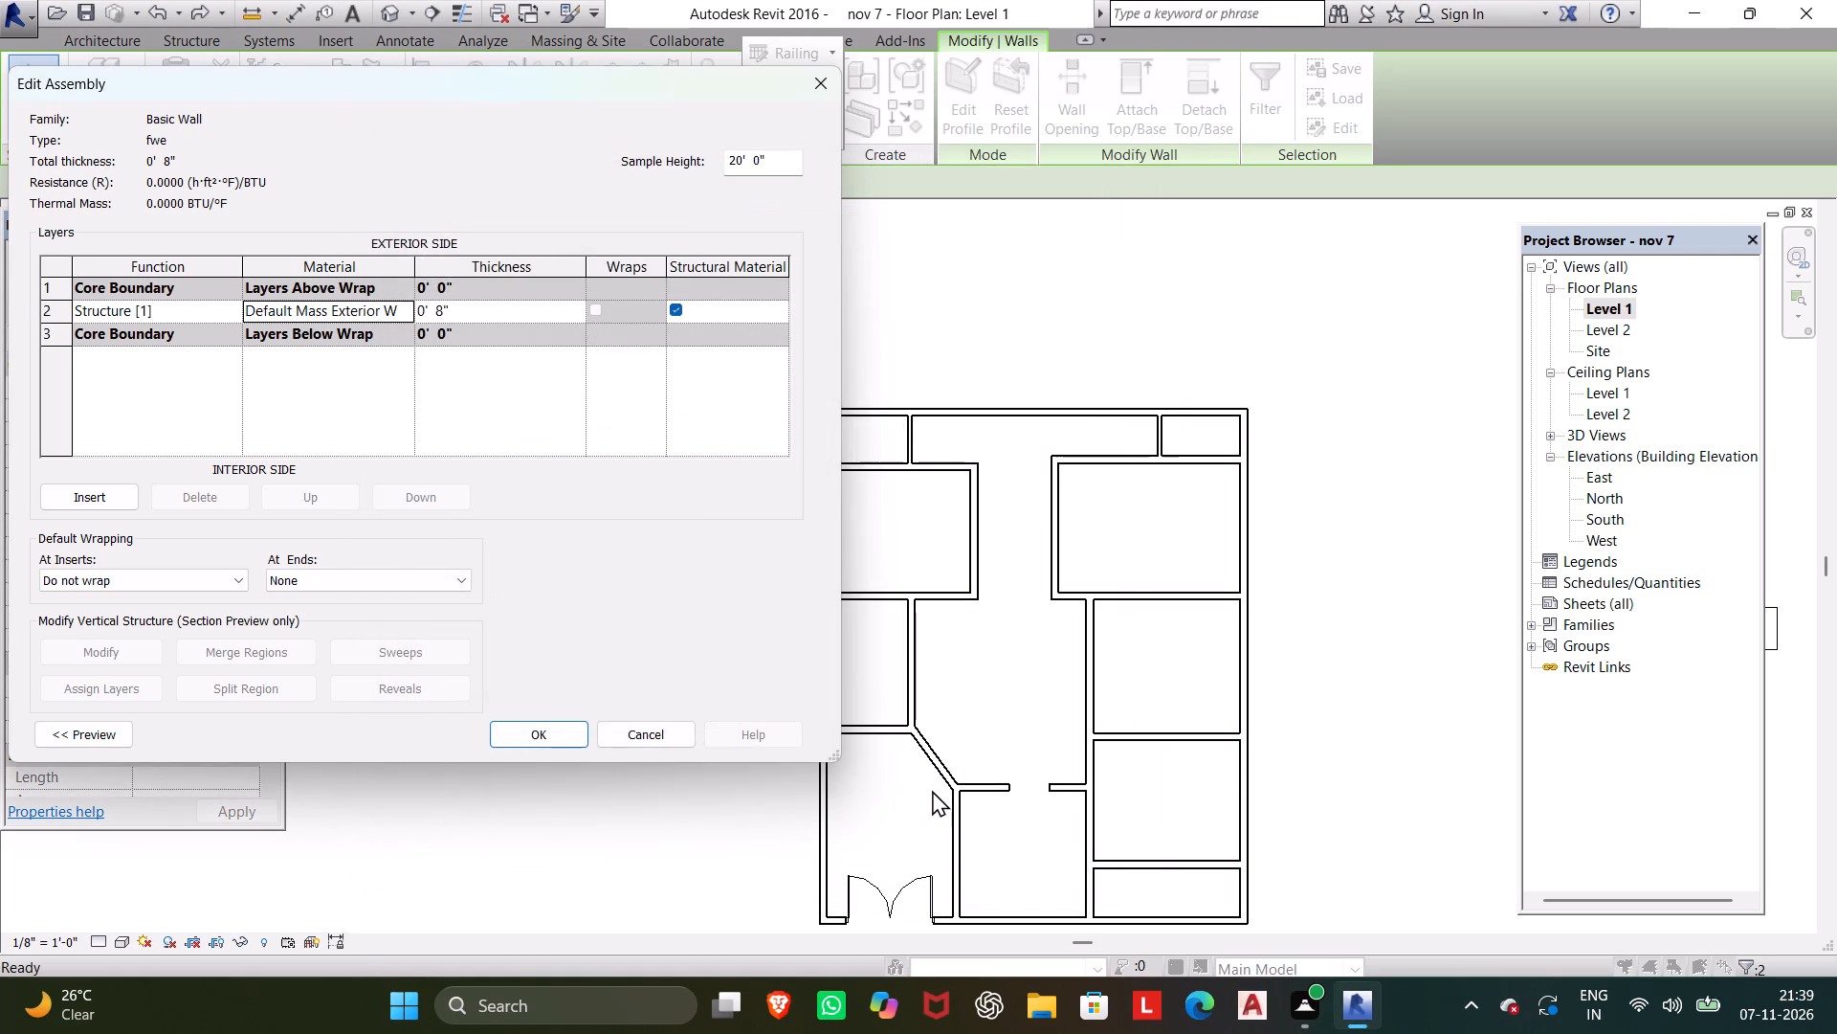
{"action": "left_click", "coordinate": [558, 731]}
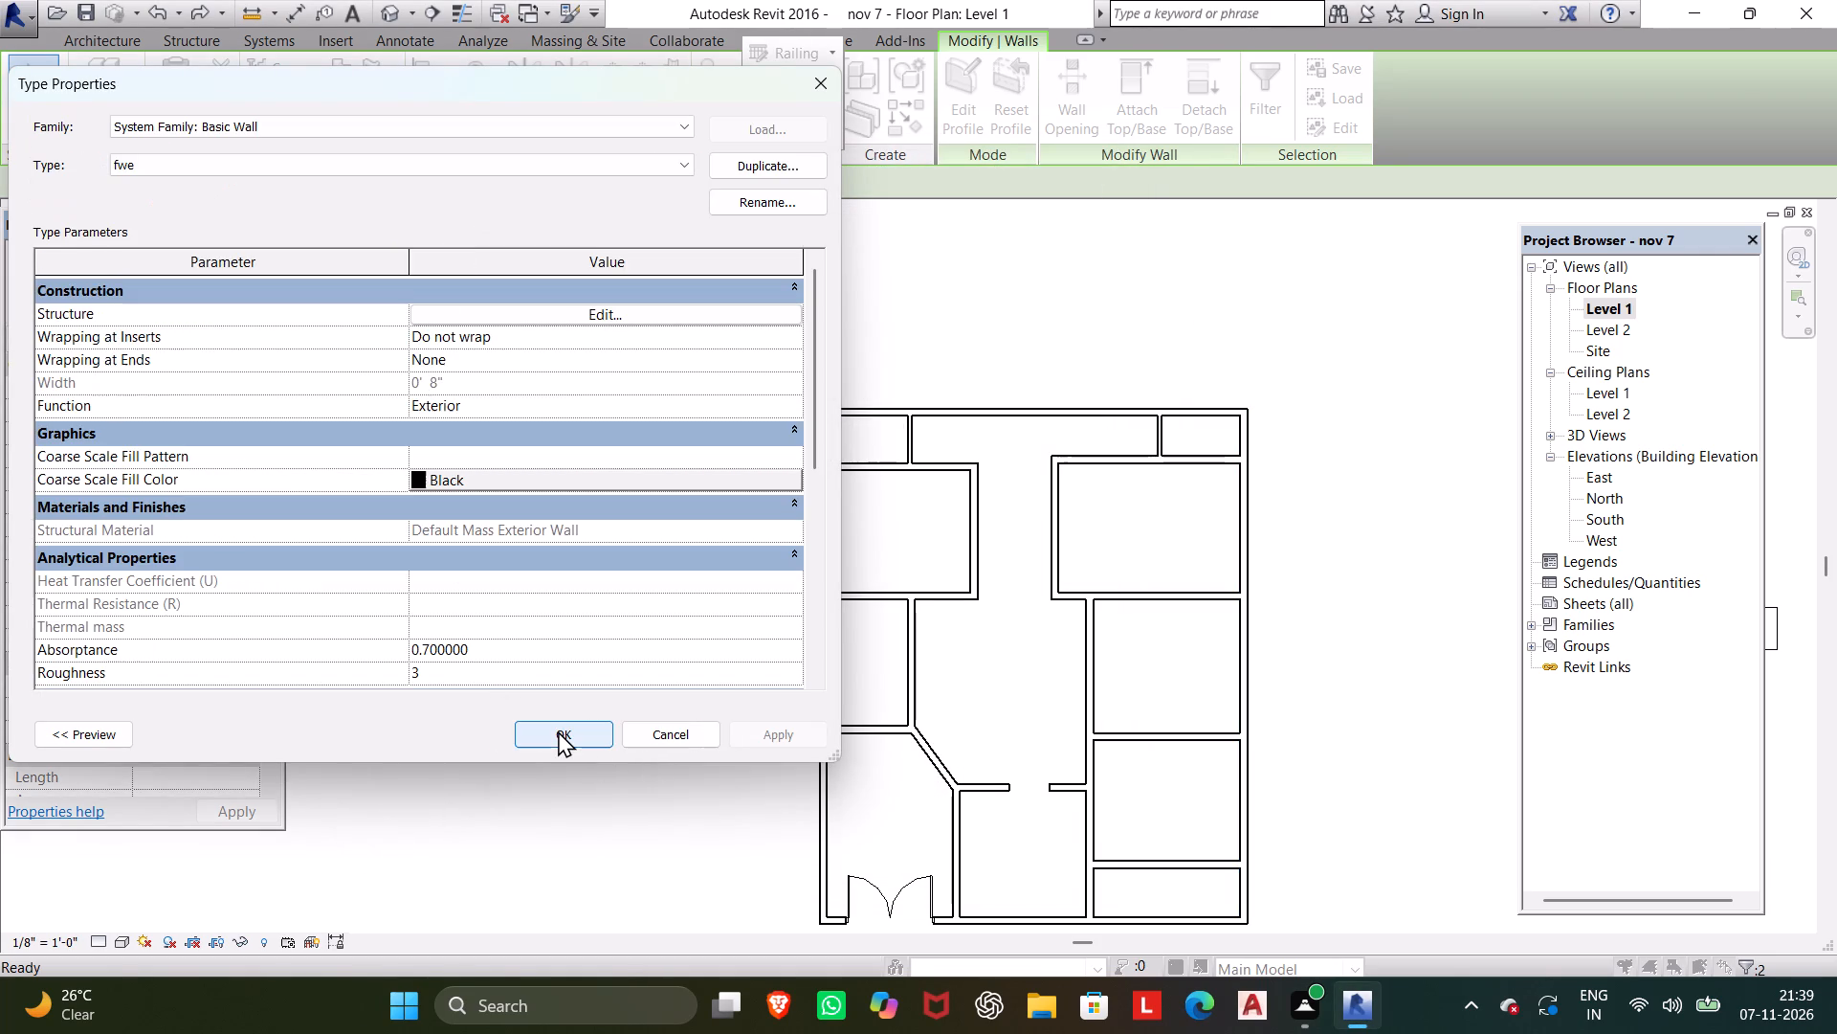
{"action": "left_click", "coordinate": [558, 731]}
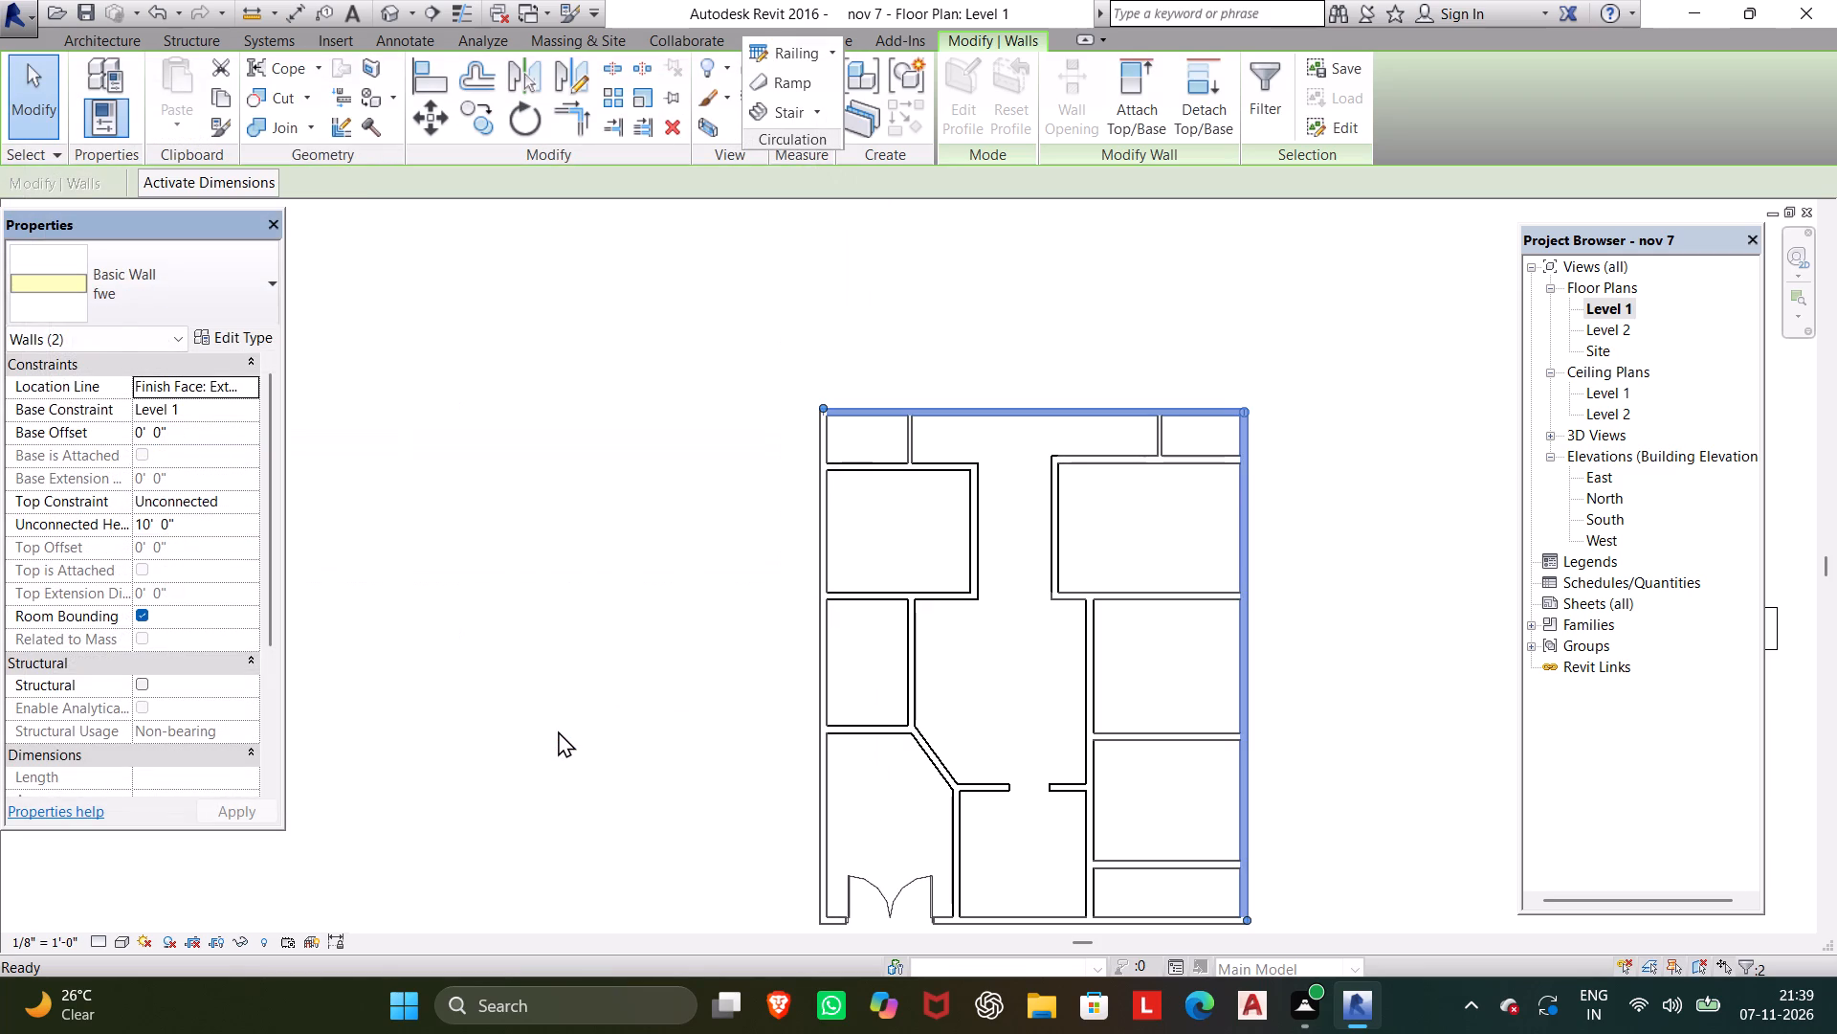
{"action": "key", "text": "Escape"}
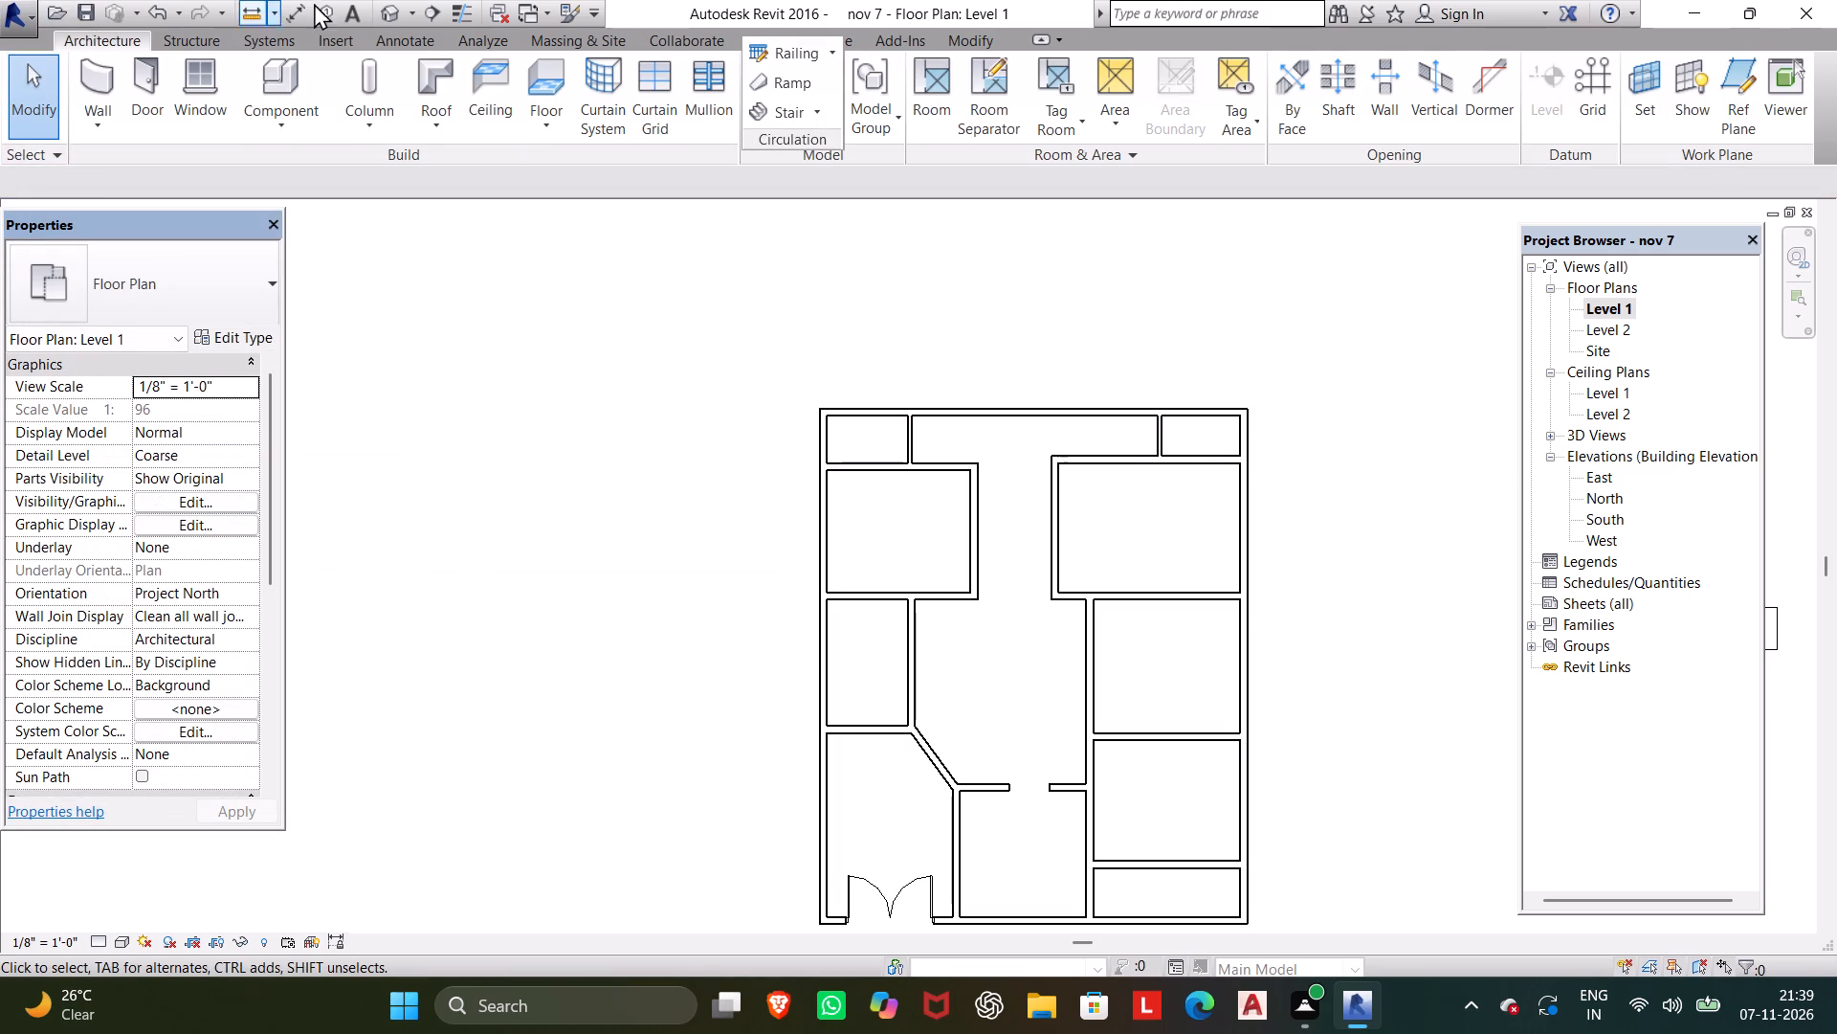
Examine the north and east exterior walls' new material in the 3D view from several sides.
{"action": "left_click", "coordinate": [347, 4]}
{"action": "left_click", "coordinate": [385, 4]}
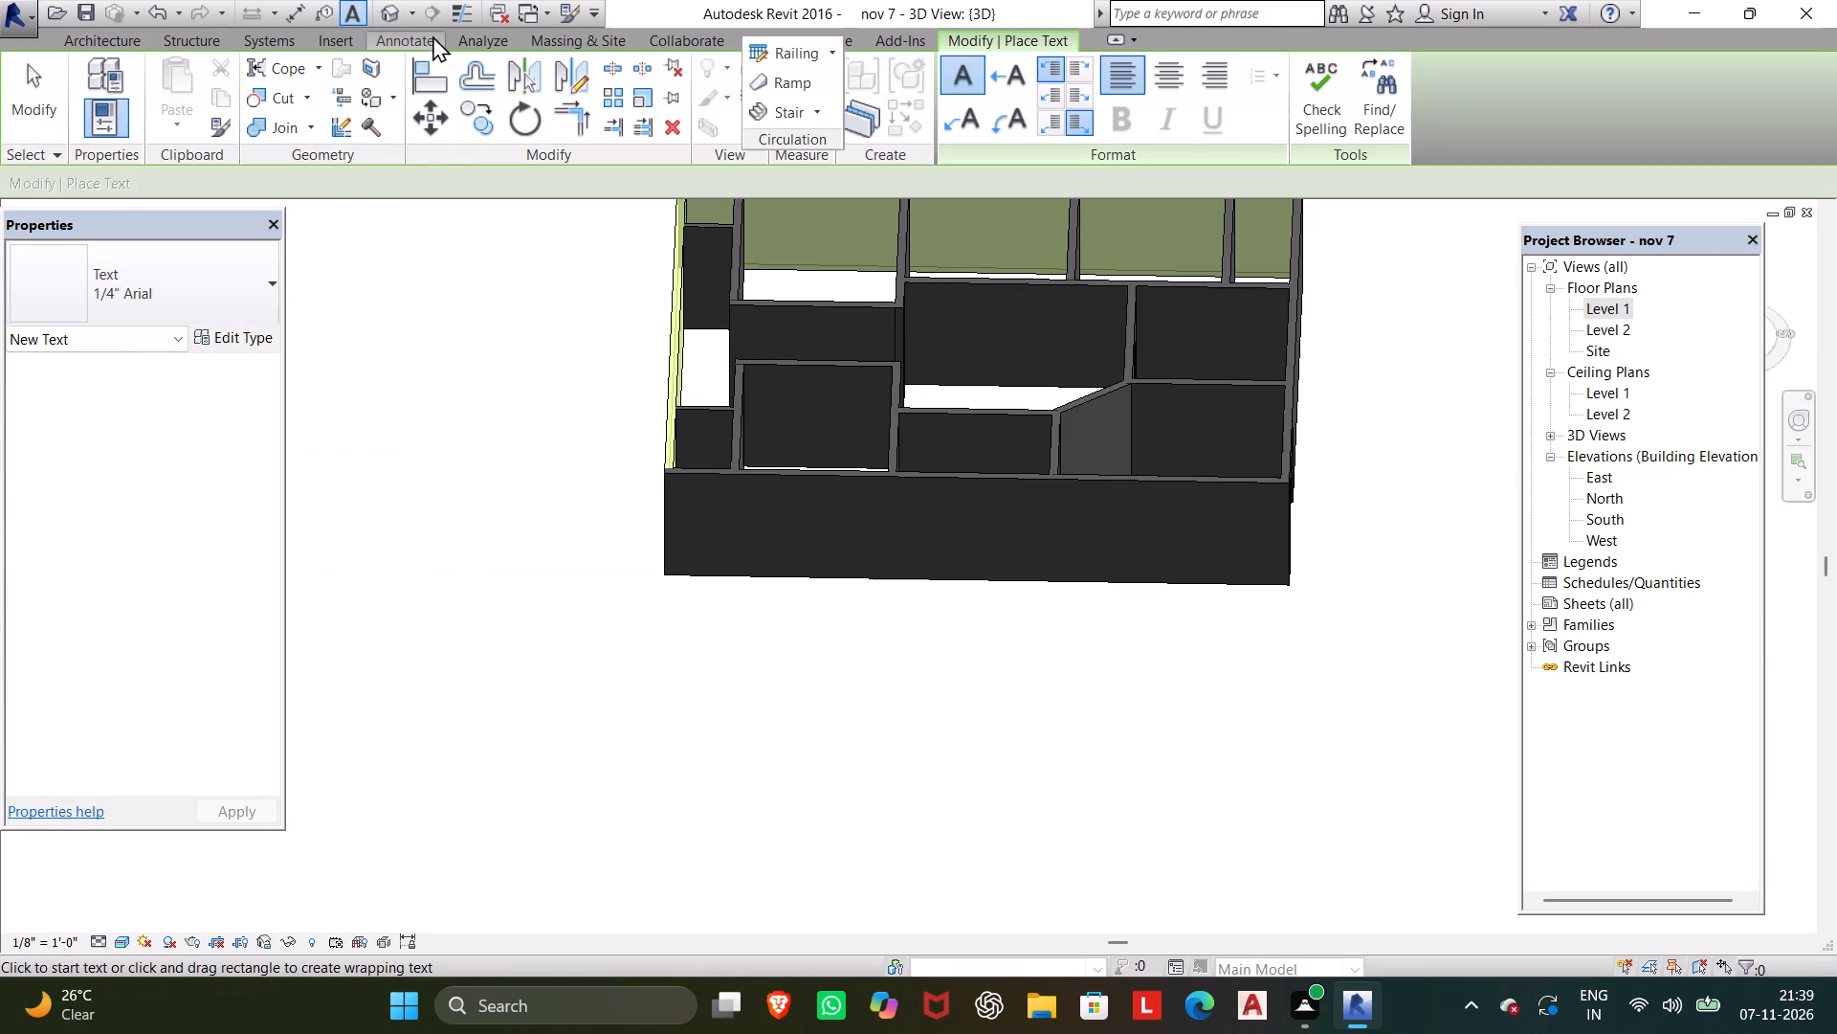
{"action": "left_click", "coordinate": [392, 6]}
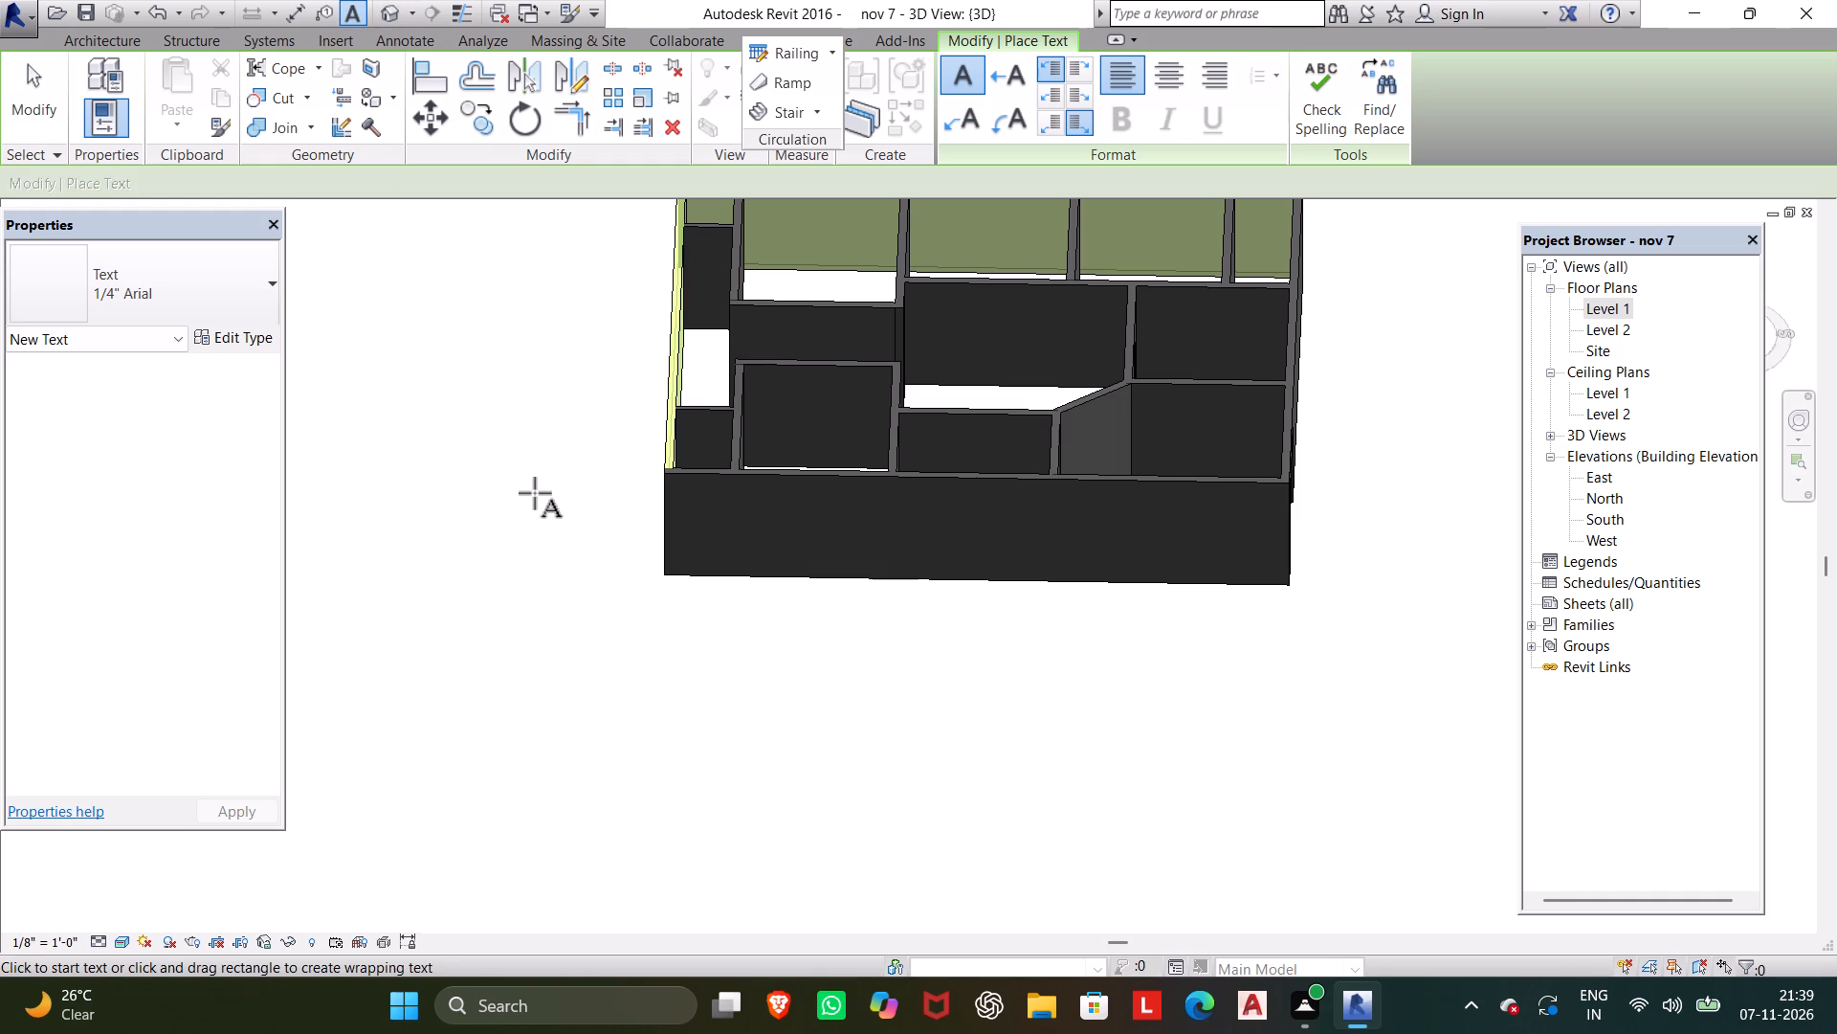
{"action": "middle_click_drag", "start_coordinate": [508, 528], "coordinate": [1195, 487]}
{"action": "scroll", "coordinate": [935, 588], "scroll_direction": "down", "scroll_amount": 2}
{"action": "middle_click_drag", "start_coordinate": [935, 588], "coordinate": [1216, 654]}
{"action": "key", "text": "Escape"}
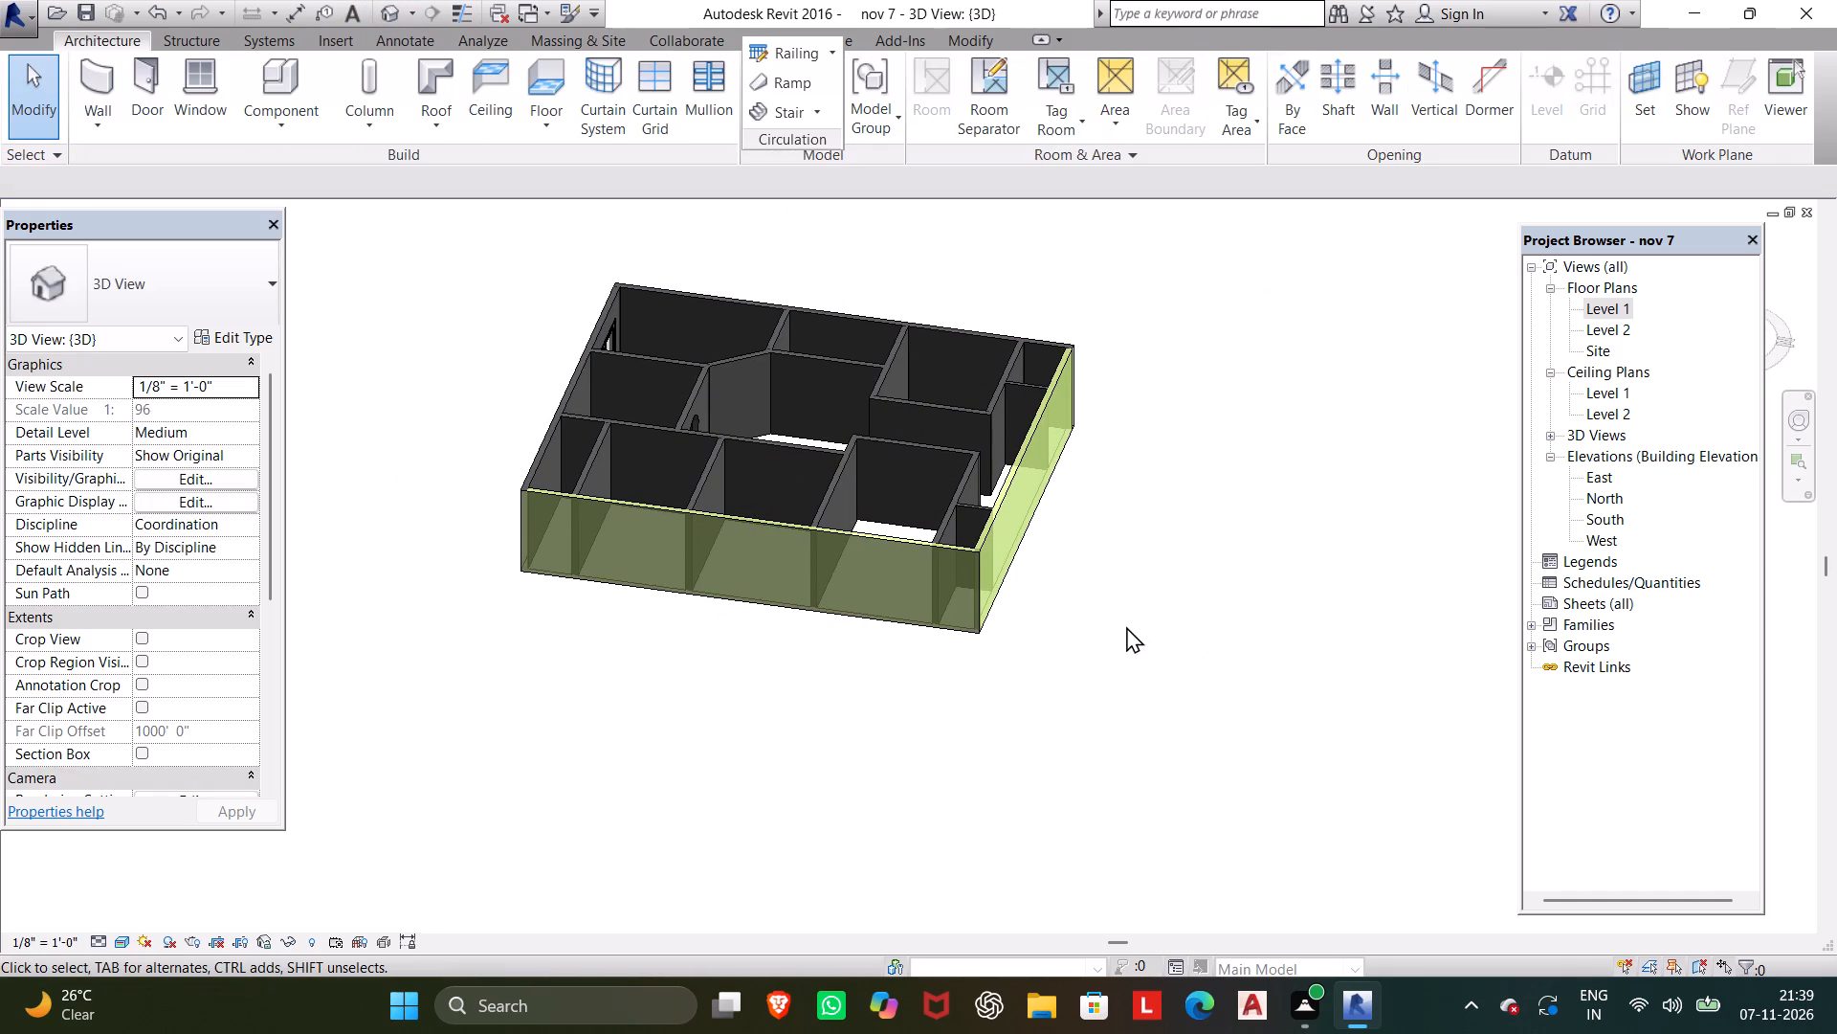
{"action": "key", "text": "Escape"}
{"action": "middle_click_drag", "start_coordinate": [1023, 631], "coordinate": [829, 608], "text": "shift"}
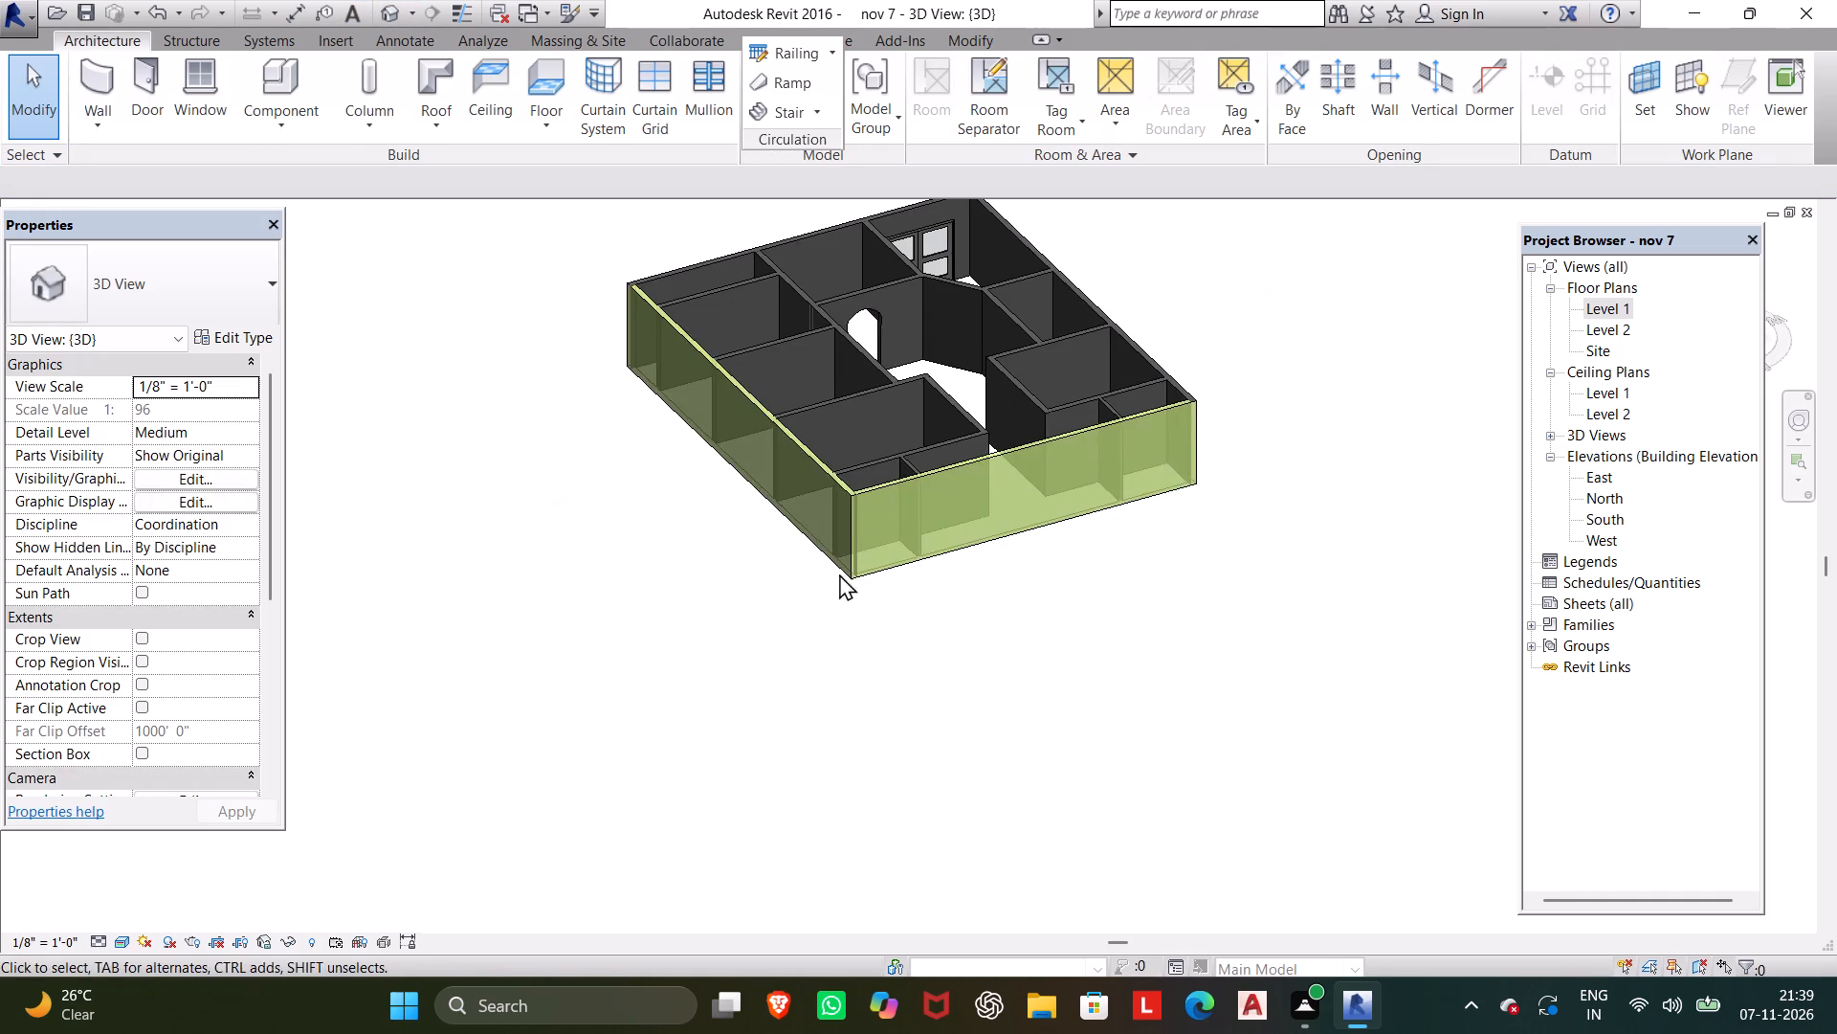
Select both fwe walls, reopen their structure layer material, and turn off Use Render Appearance for Default Mass Exterior Wall.
{"action": "left_click", "coordinate": [894, 487]}
{"action": "left_click", "coordinate": [842, 480]}
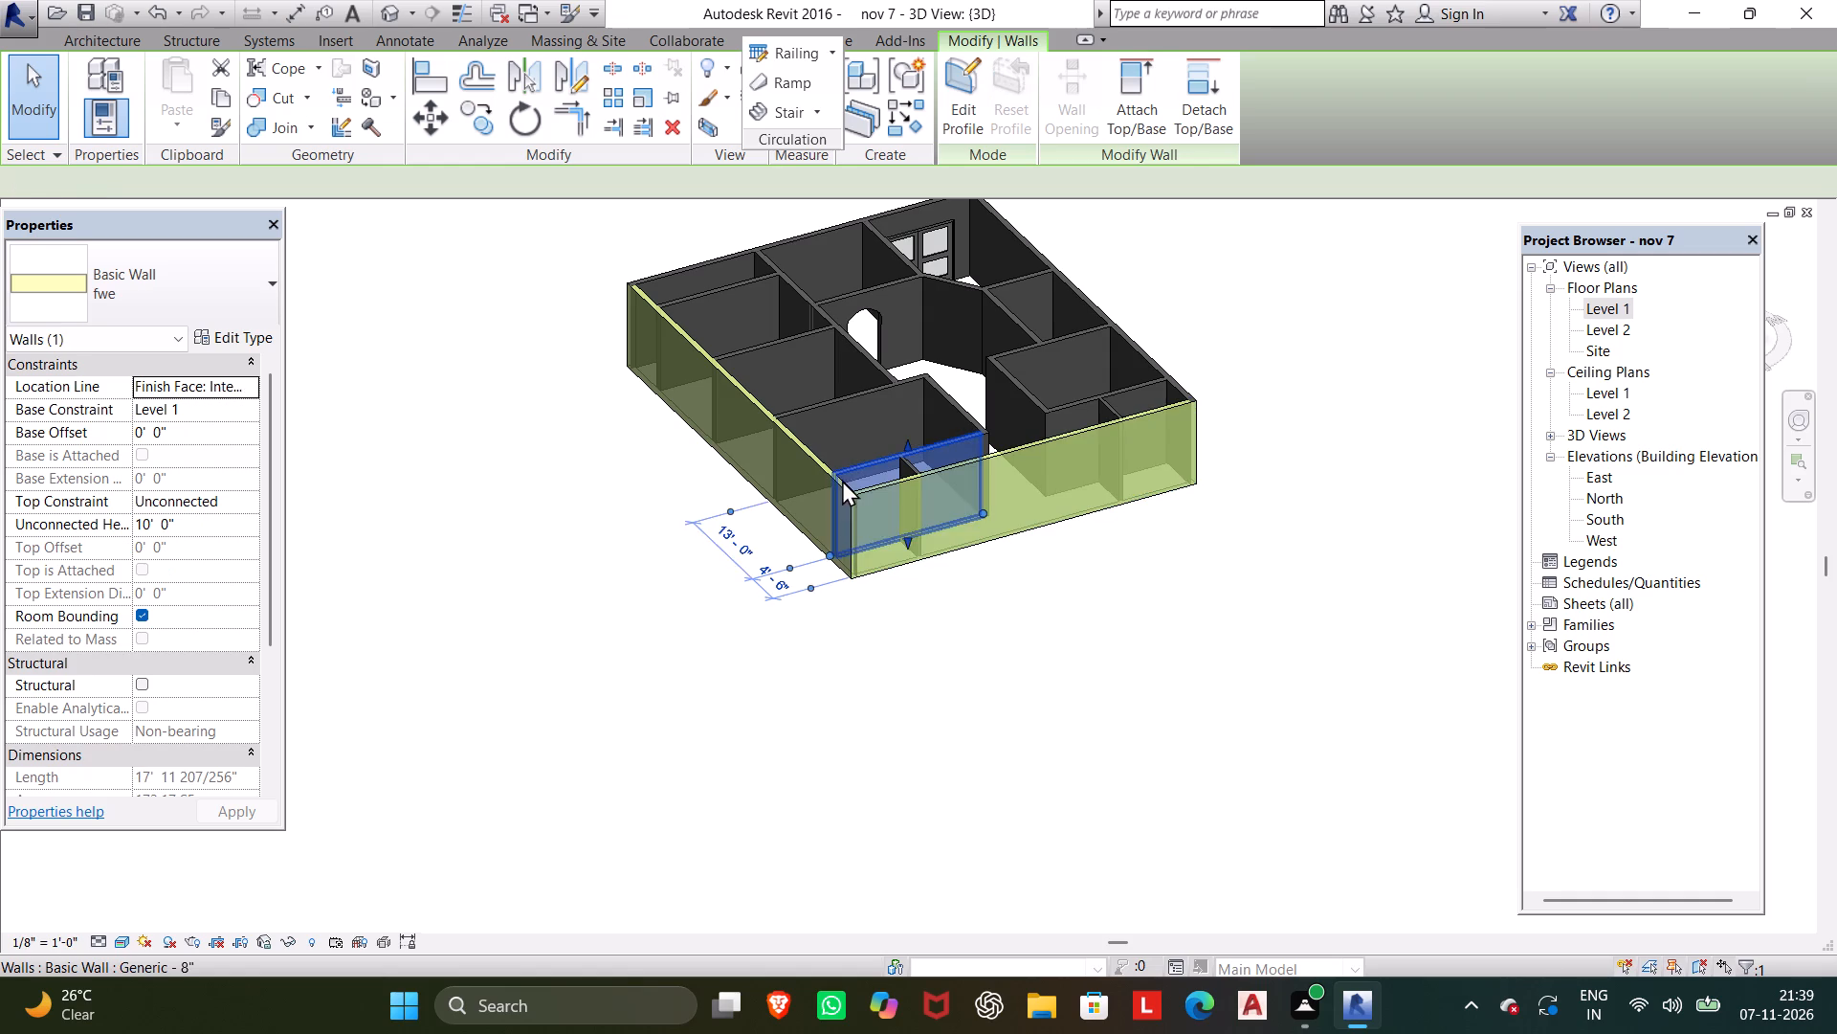
{"action": "left_click_drag", "start_coordinate": [966, 611], "coordinate": [824, 573]}
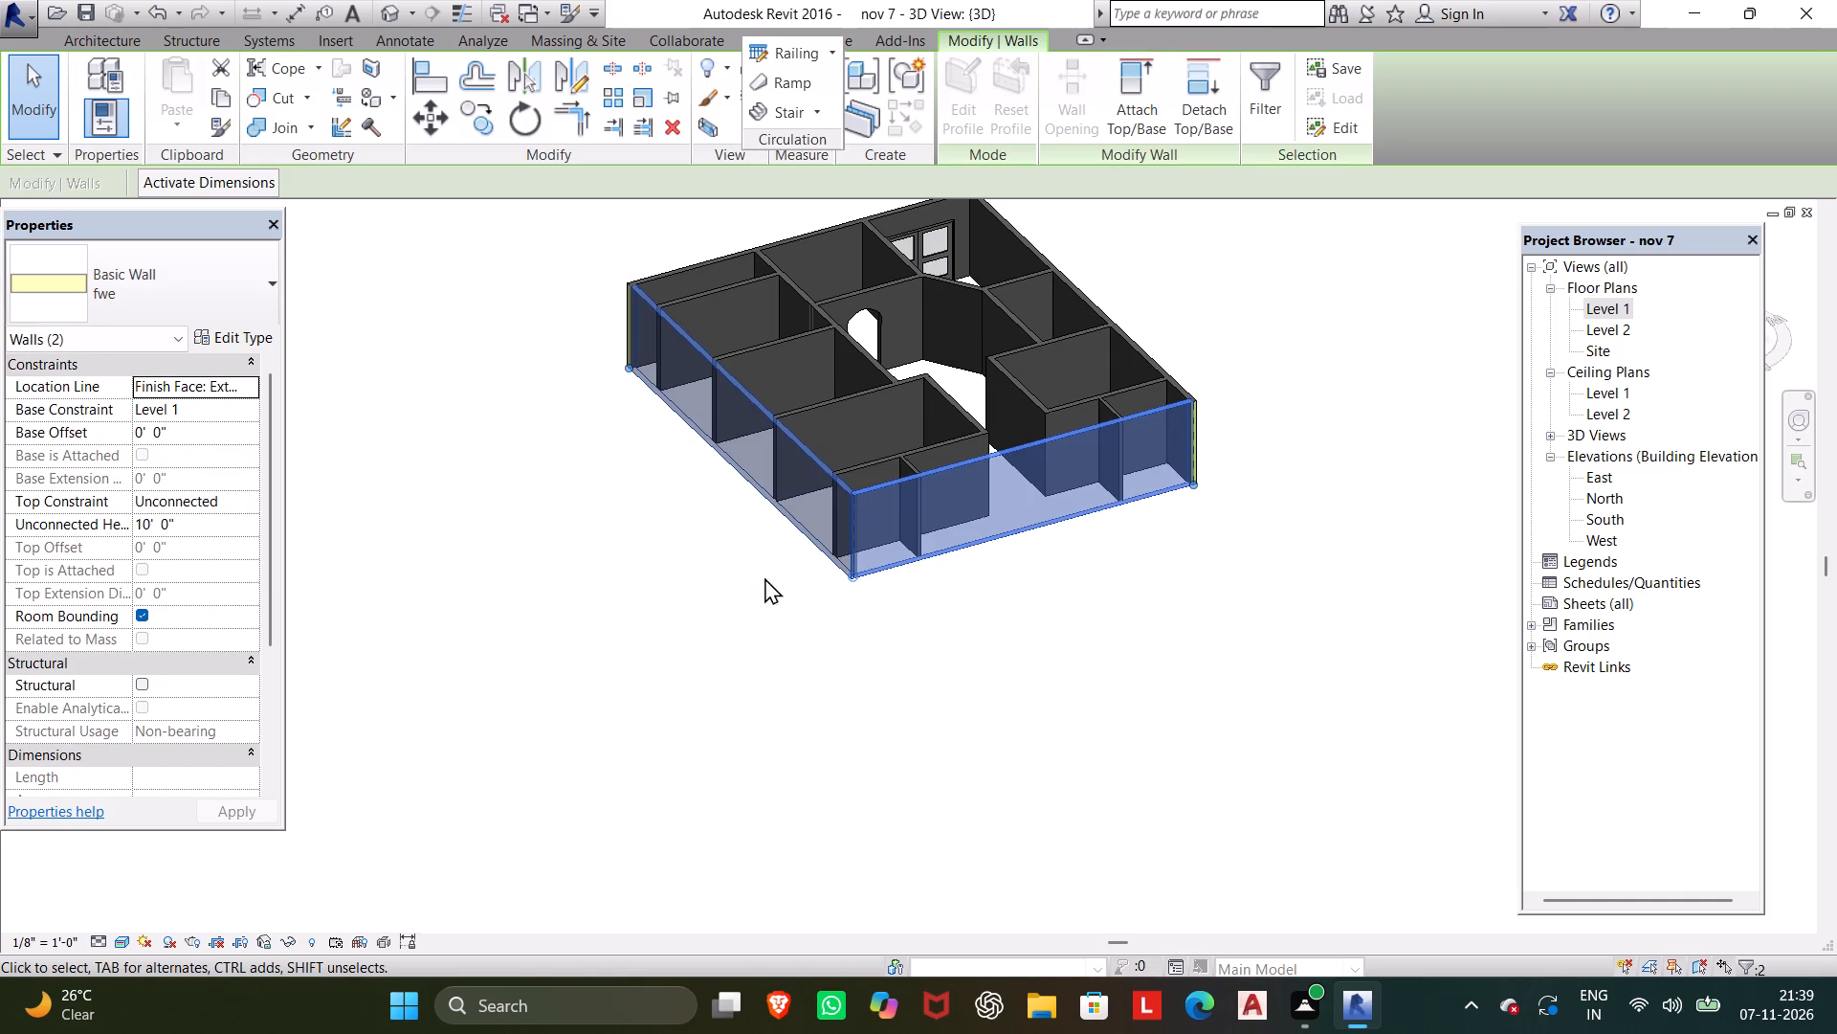
{"action": "left_click", "coordinate": [260, 326]}
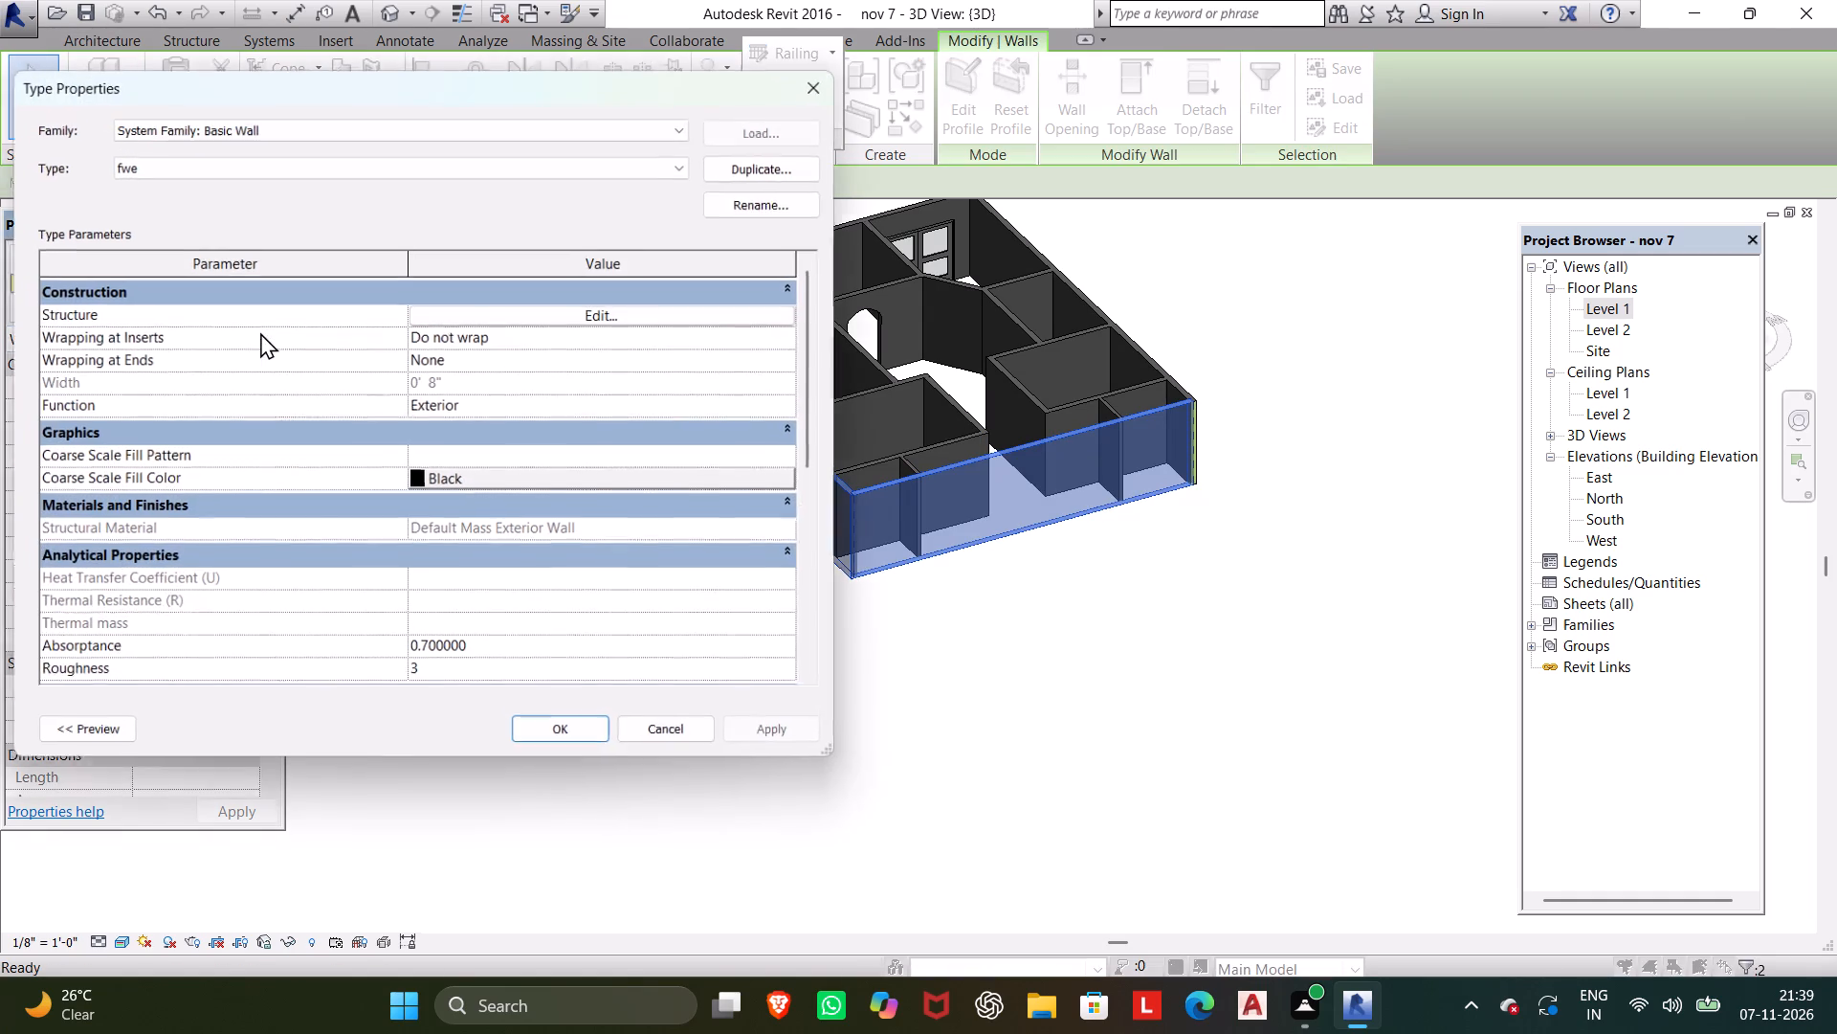
{"action": "left_click", "coordinate": [606, 315]}
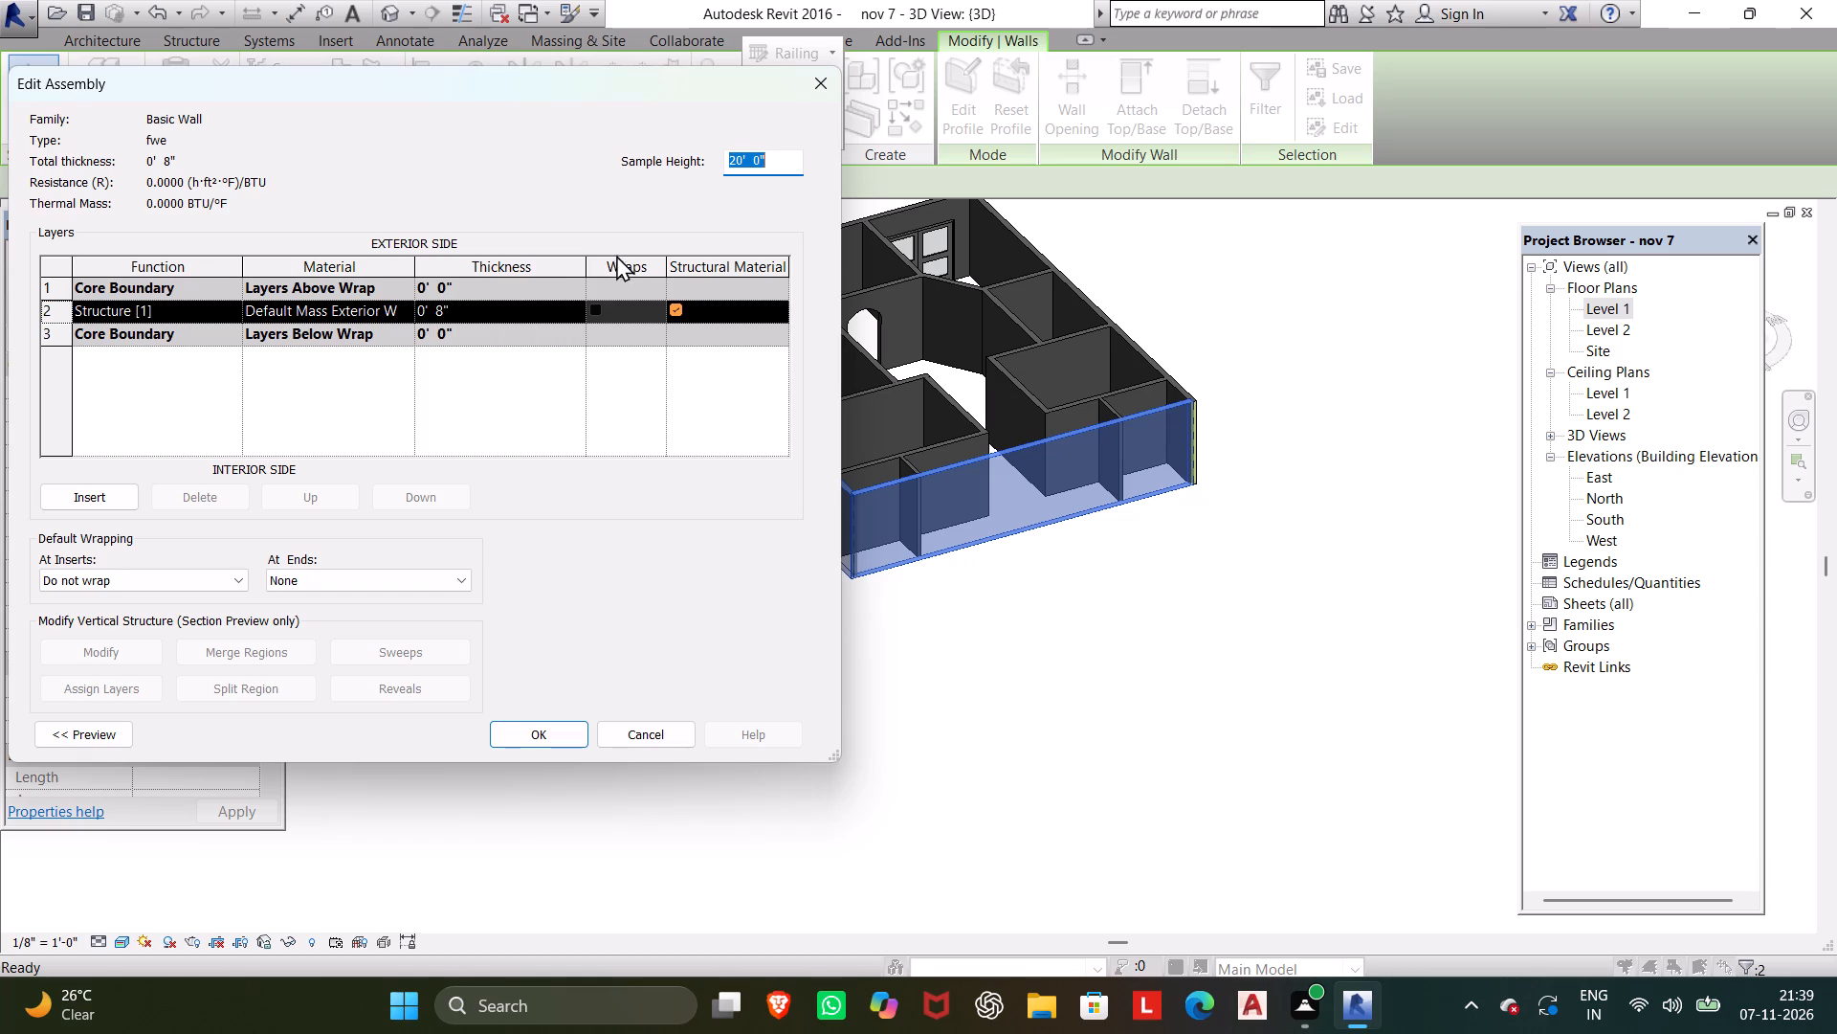
{"action": "left_click", "coordinate": [408, 300]}
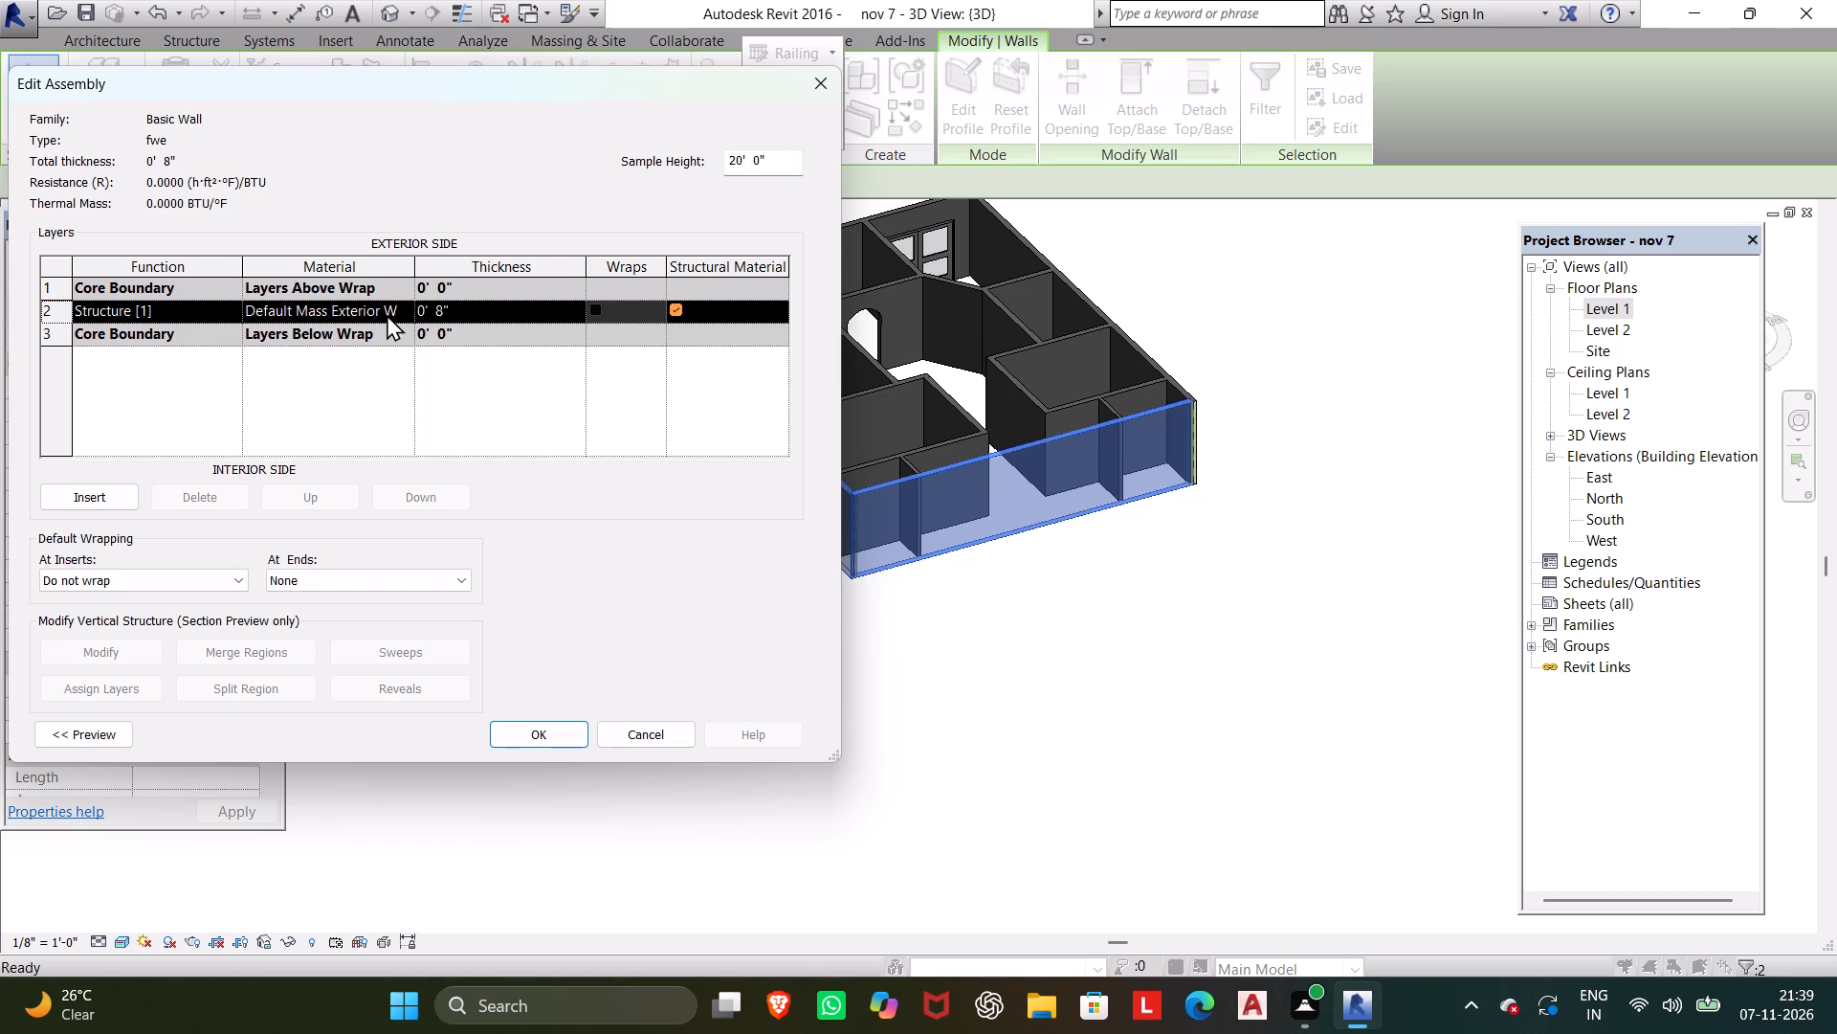
{"action": "left_click", "coordinate": [395, 312]}
{"action": "left_click", "coordinate": [407, 302]}
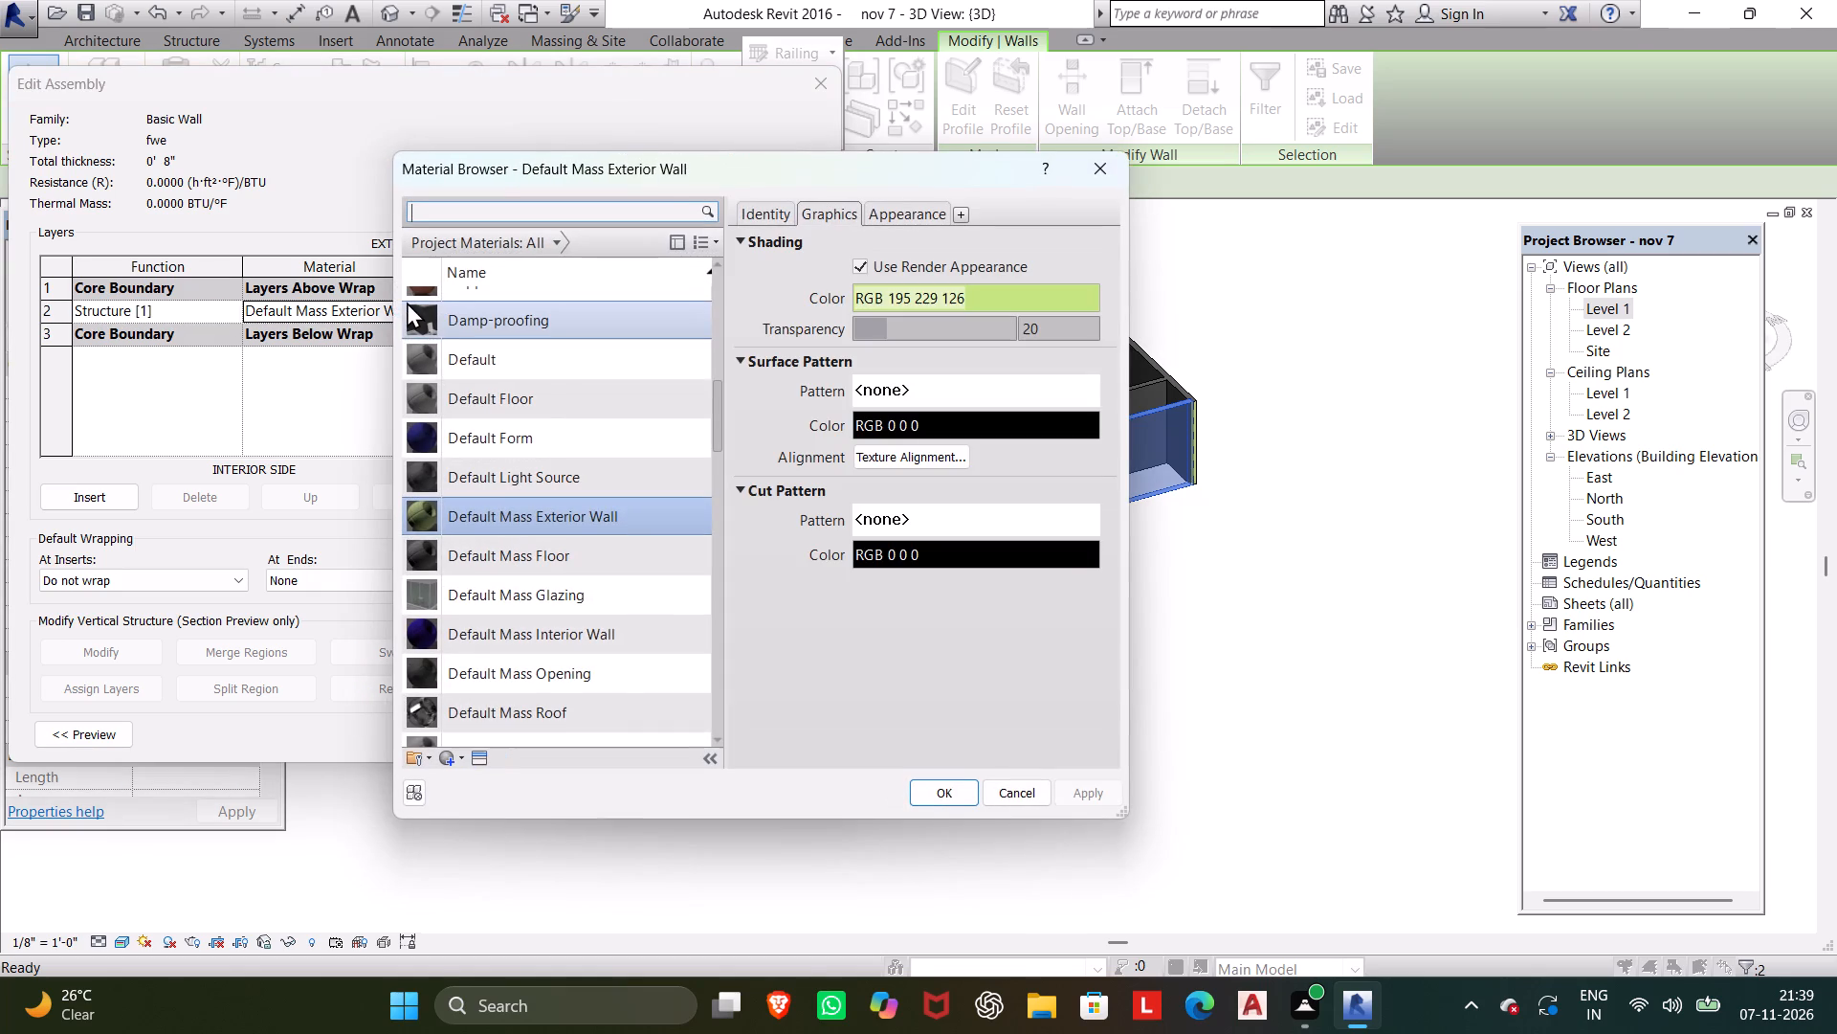
{"action": "left_click", "coordinate": [868, 262]}
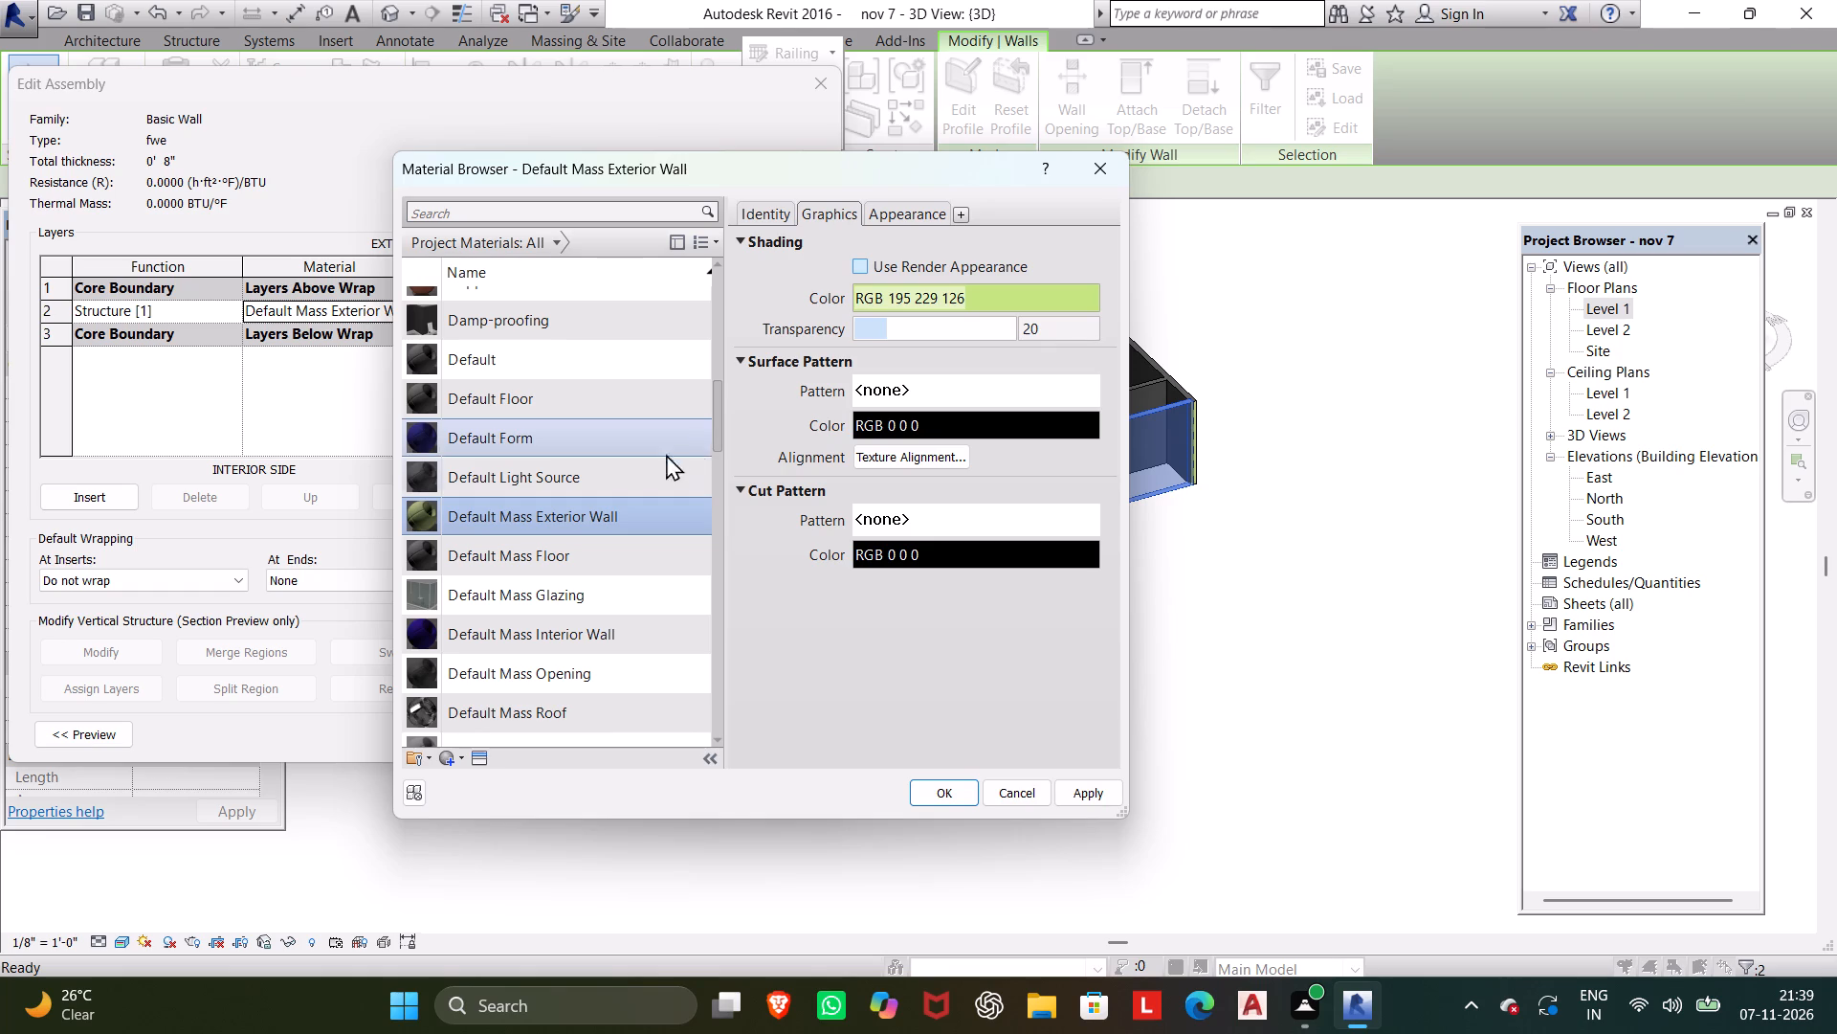
Compare the project materials' shading and assign Analytical Wall Surface to the fwe wall type's structure layer.
{"action": "left_click", "coordinate": [564, 480]}
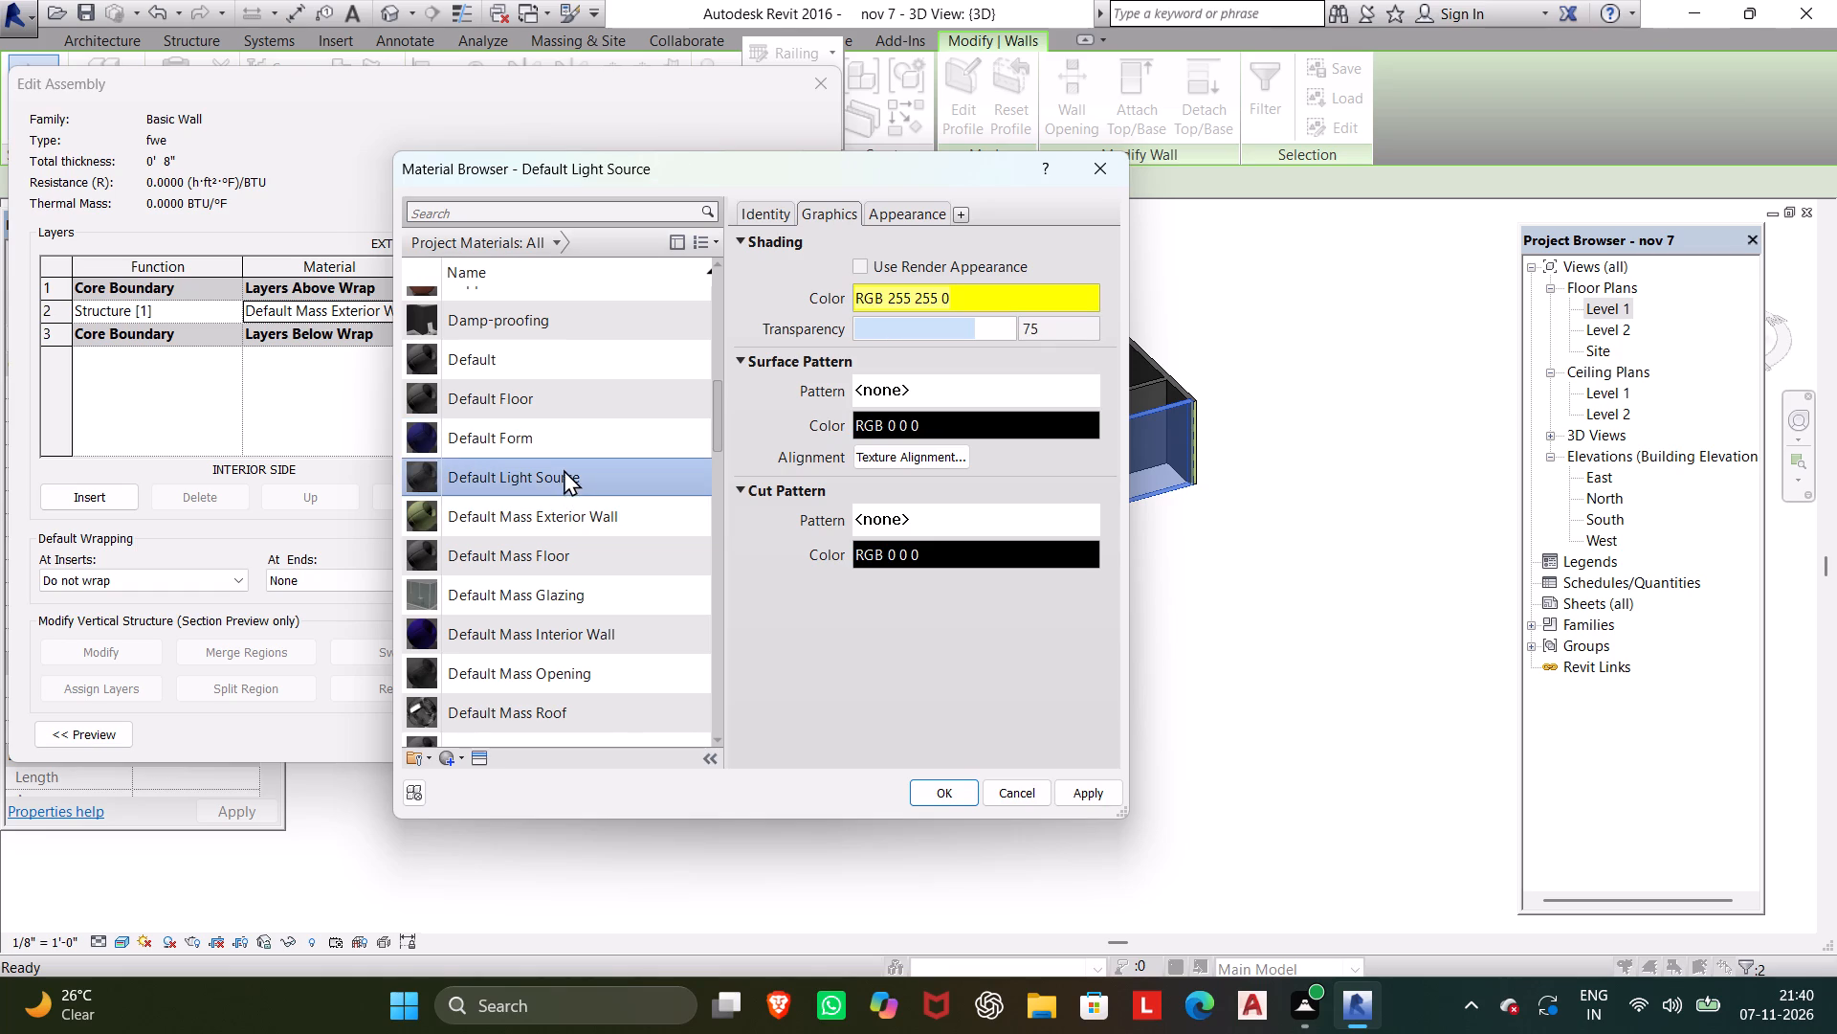
{"action": "left_click", "coordinate": [560, 452]}
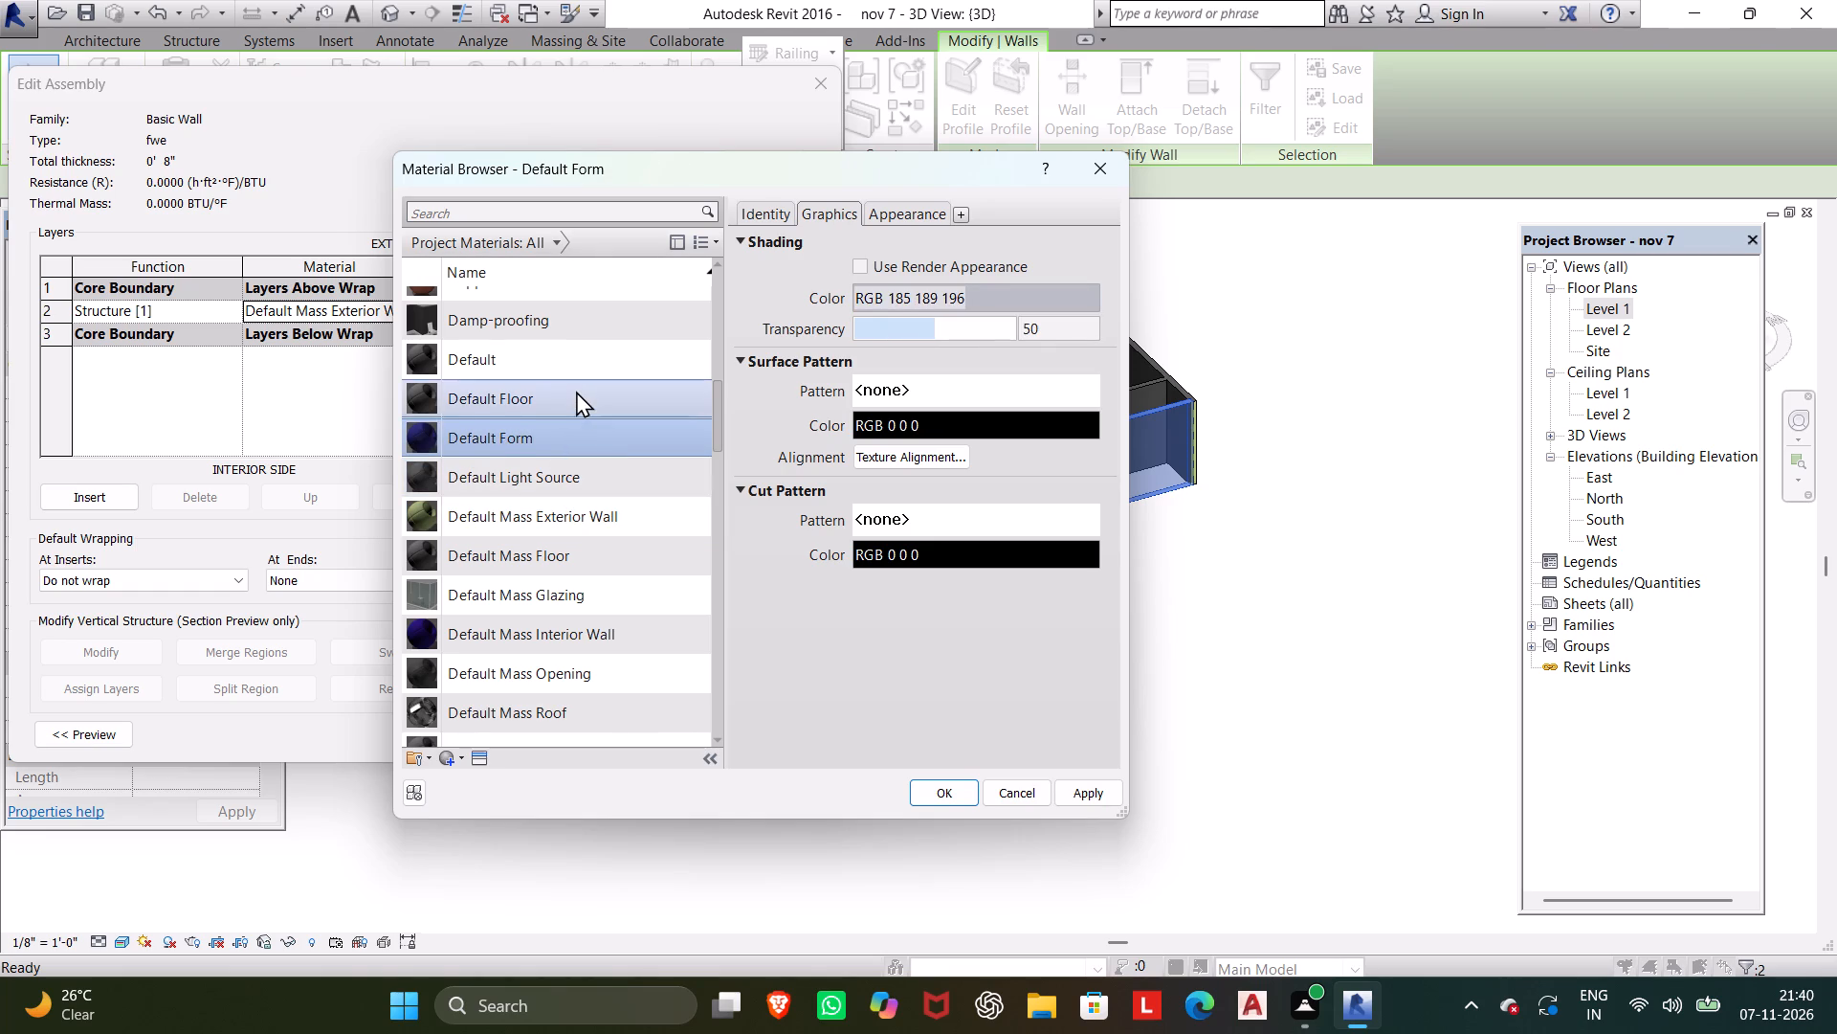
{"action": "left_click", "coordinate": [576, 391]}
{"action": "left_click", "coordinate": [579, 375]}
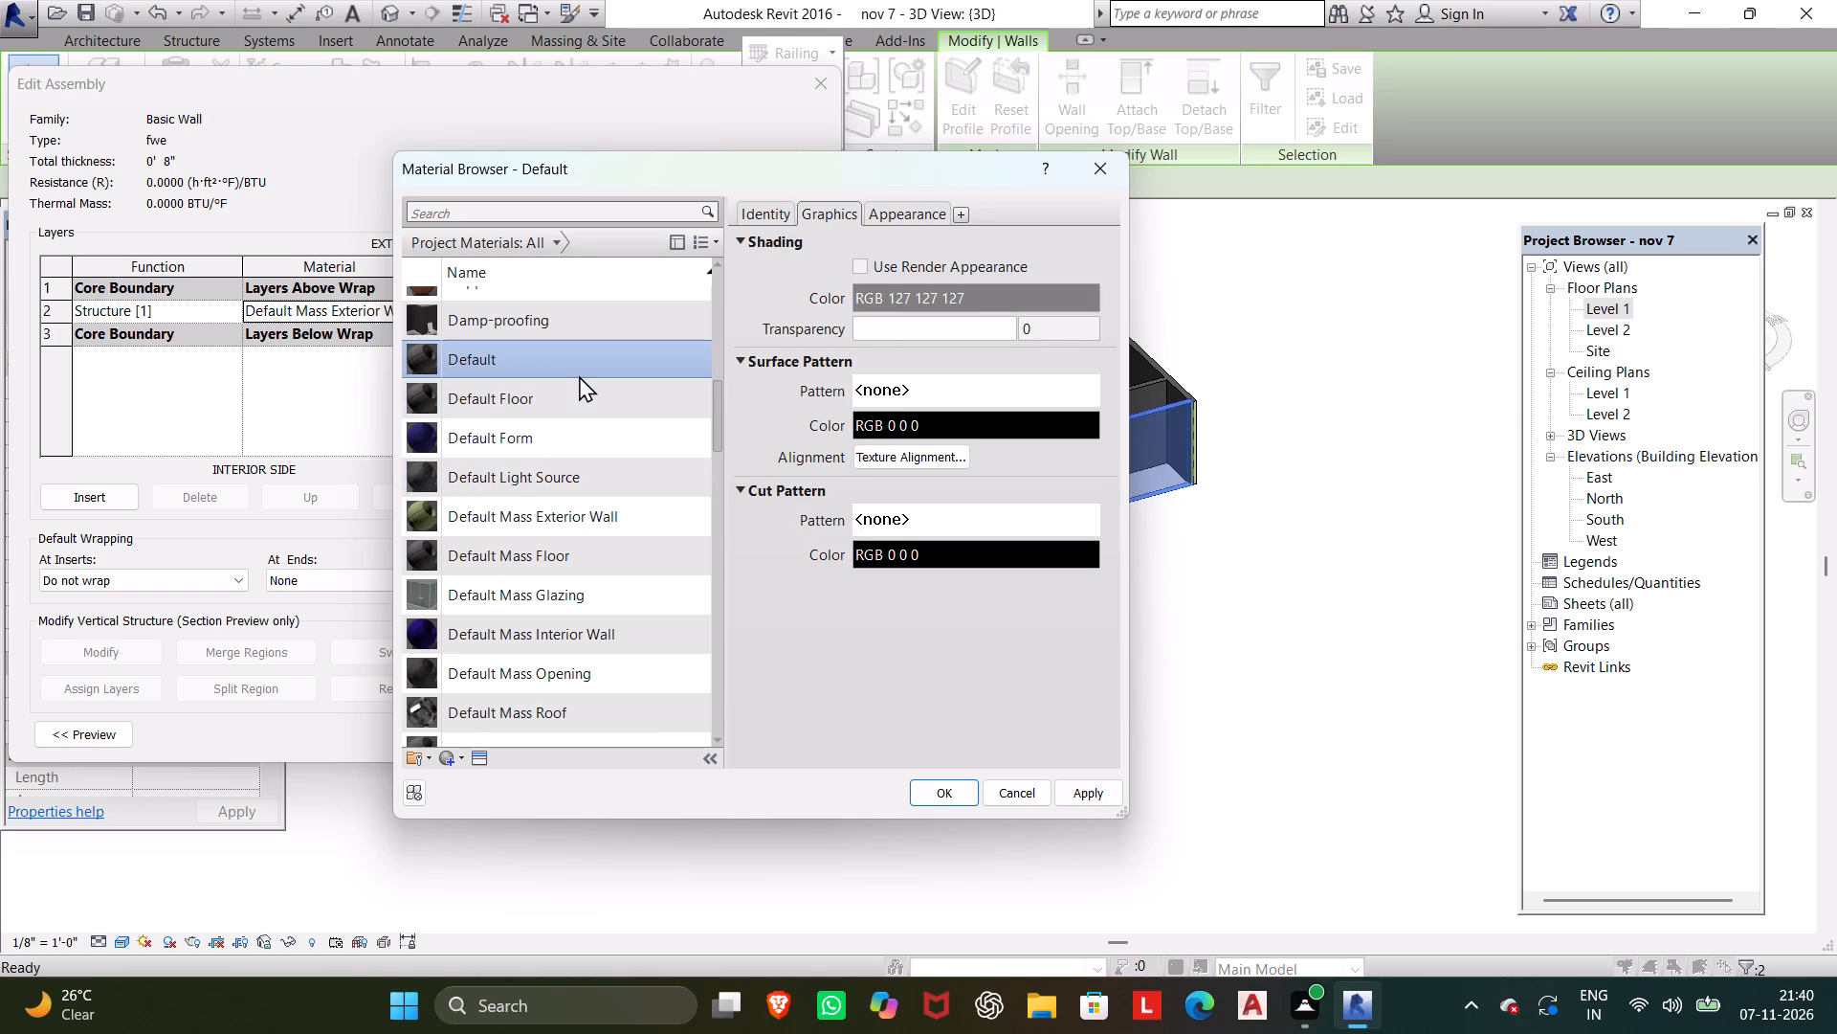
{"action": "left_click", "coordinate": [585, 332]}
{"action": "scroll", "coordinate": [585, 332], "scroll_direction": "up", "scroll_amount": 2}
{"action": "left_click", "coordinate": [585, 332]}
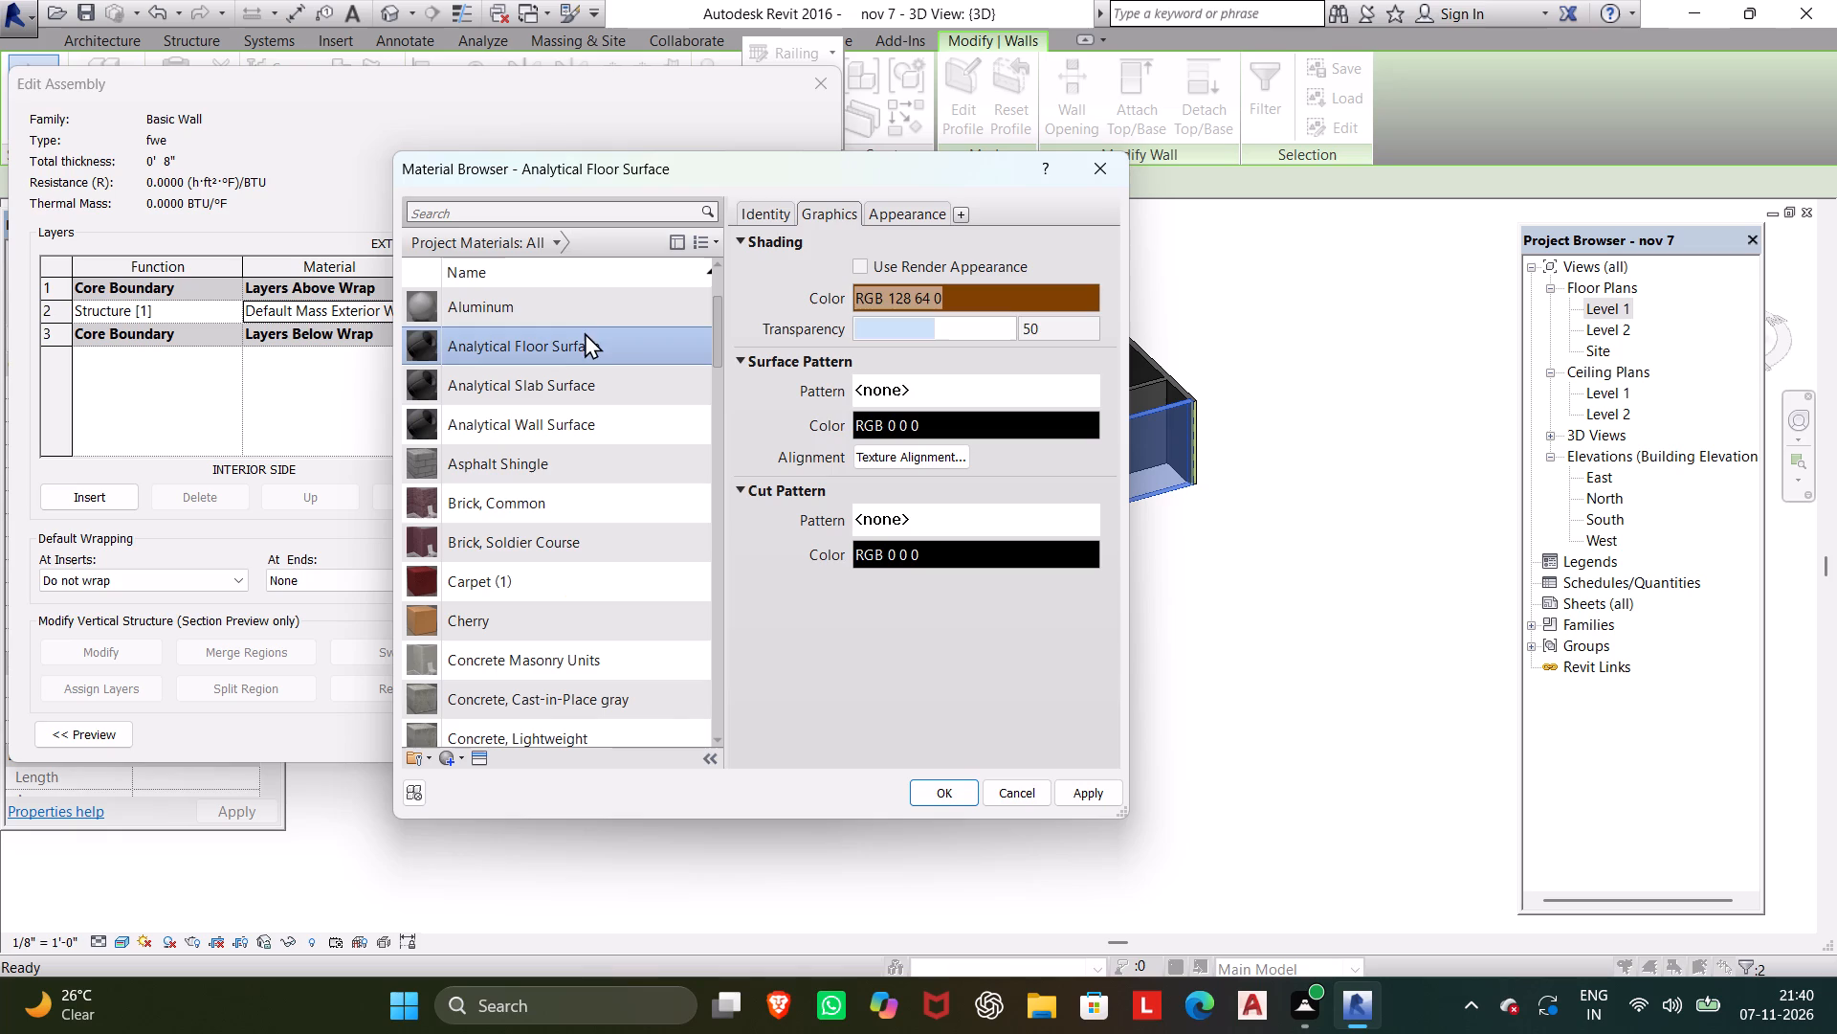
{"action": "left_click", "coordinate": [584, 304]}
{"action": "scroll", "coordinate": [586, 323], "scroll_direction": "up", "scroll_amount": 5}
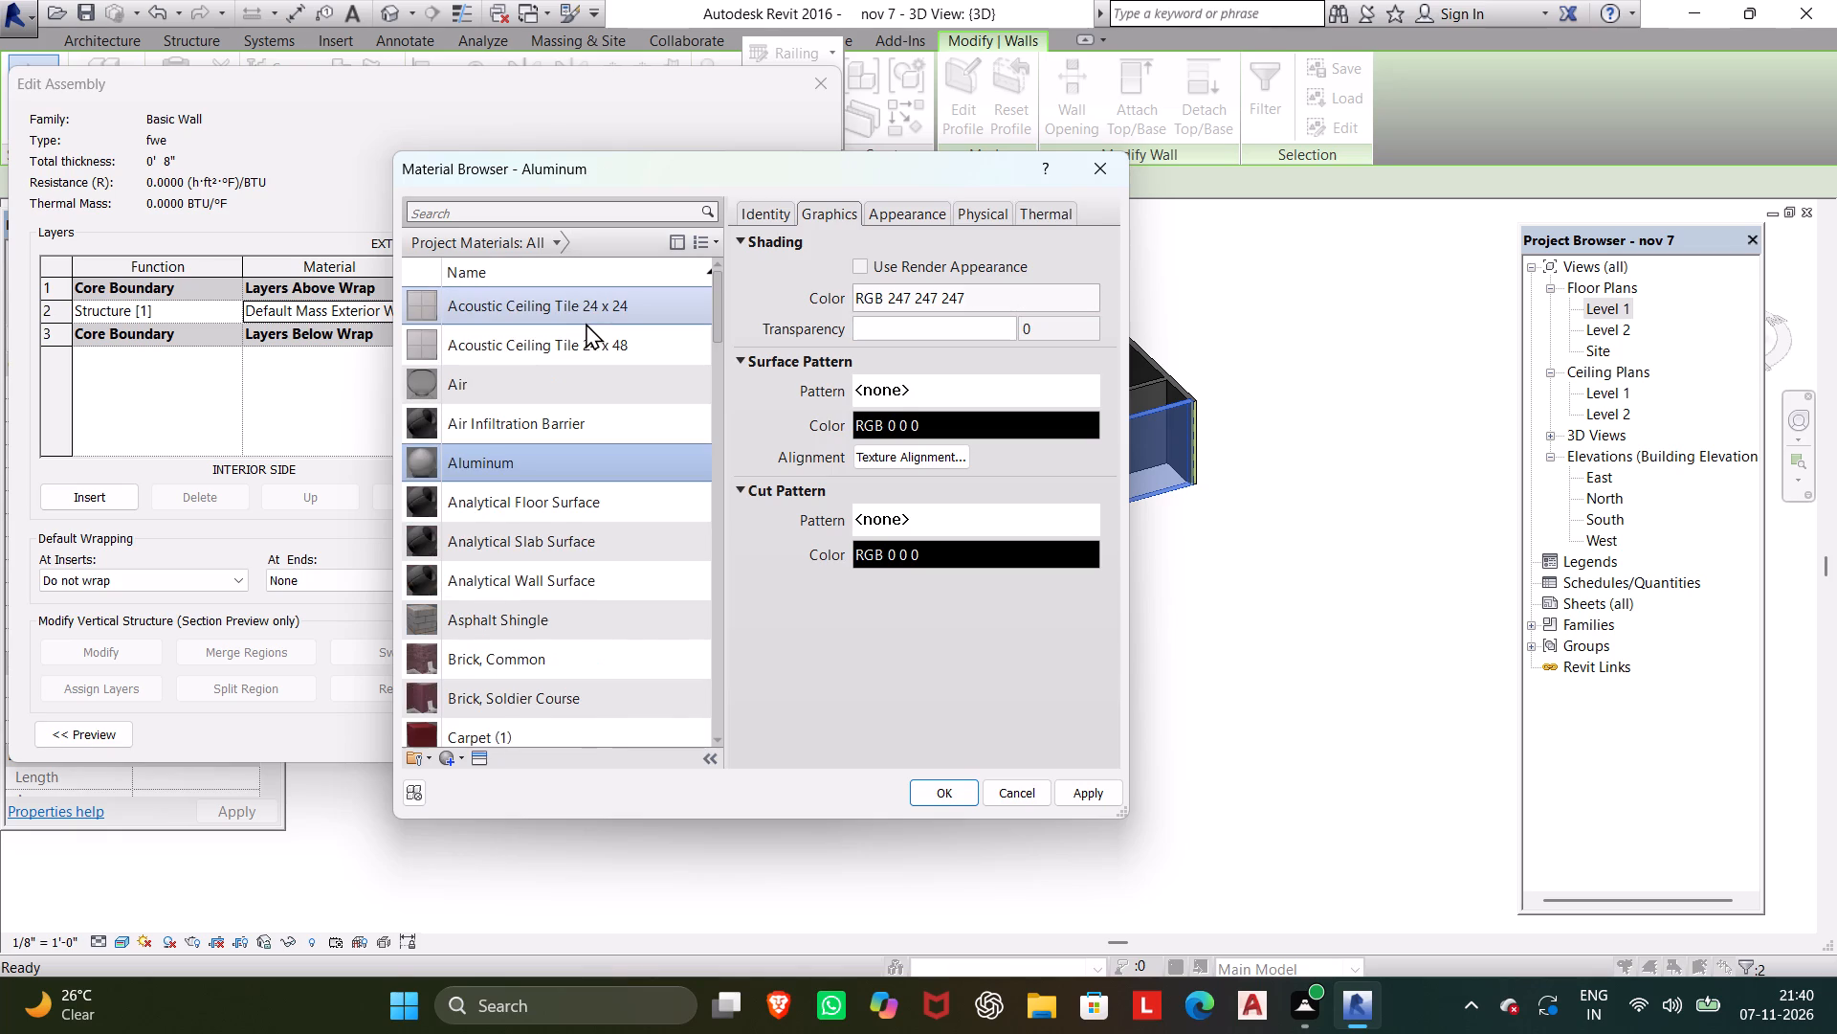
{"action": "left_click", "coordinate": [590, 317]}
{"action": "left_click", "coordinate": [580, 336]}
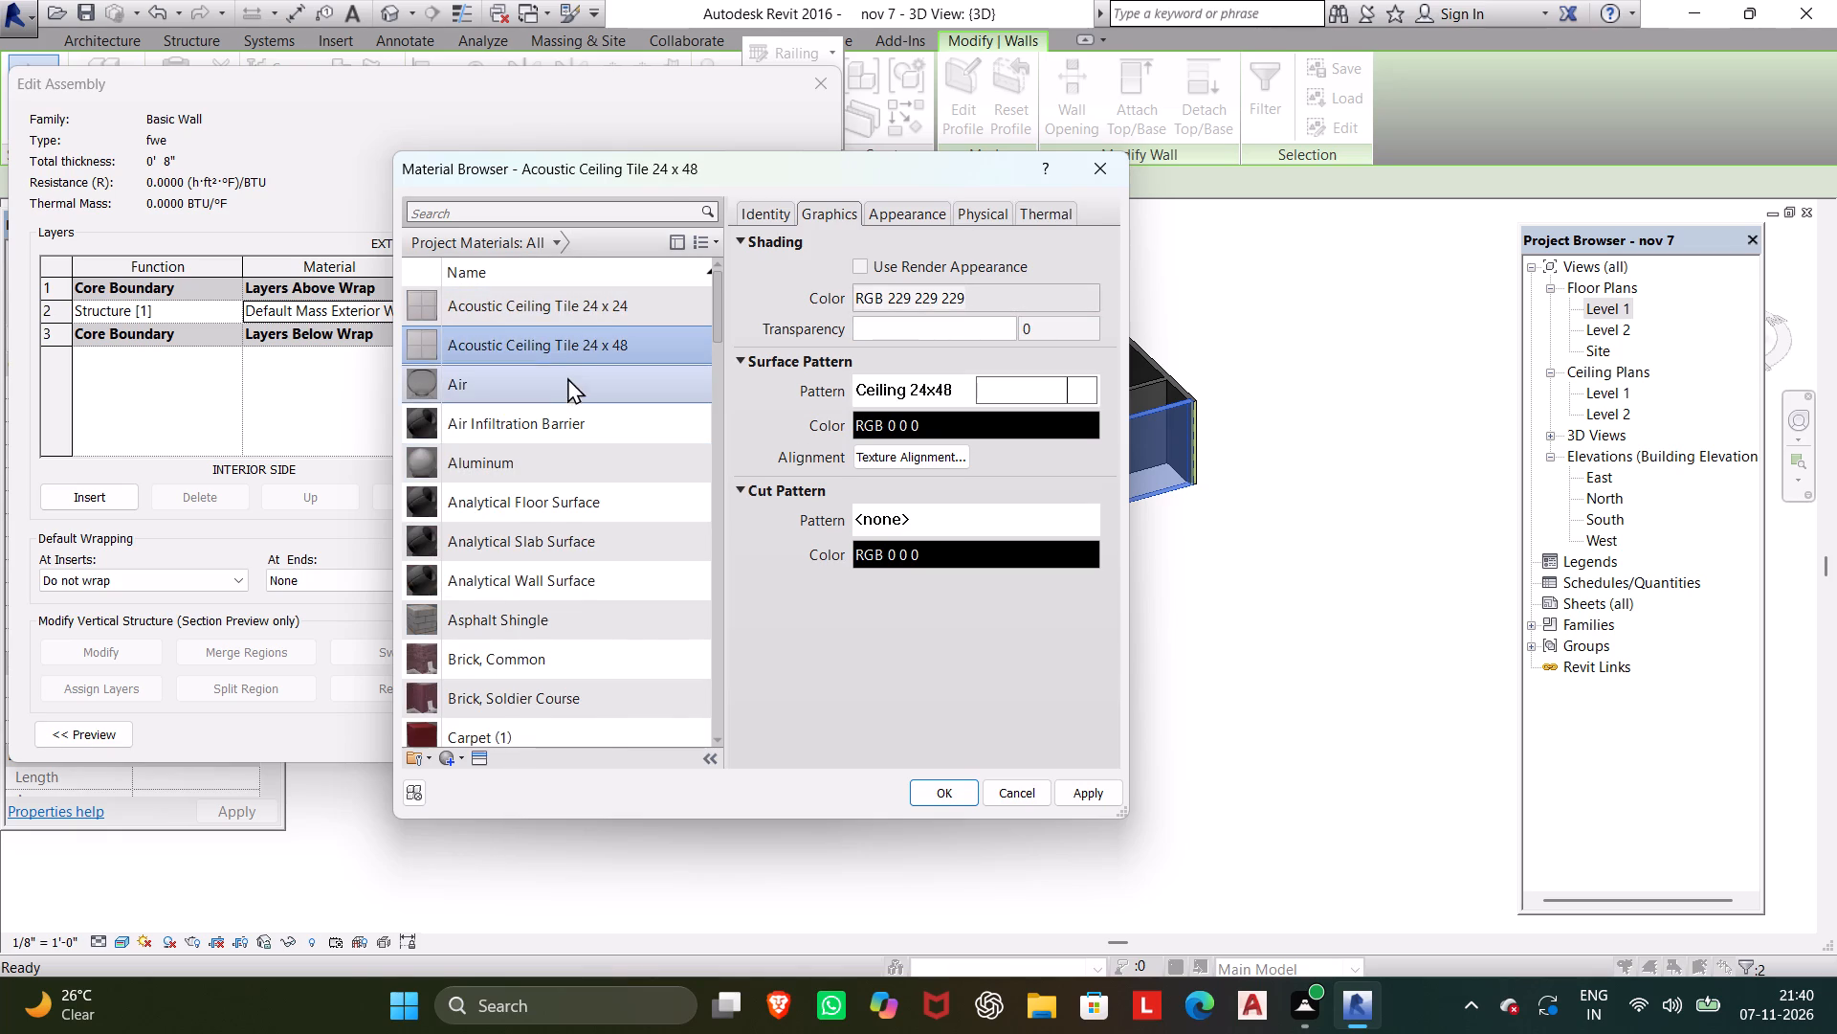
{"action": "left_click", "coordinate": [568, 363]}
{"action": "left_click", "coordinate": [568, 371]}
{"action": "left_click", "coordinate": [564, 423]}
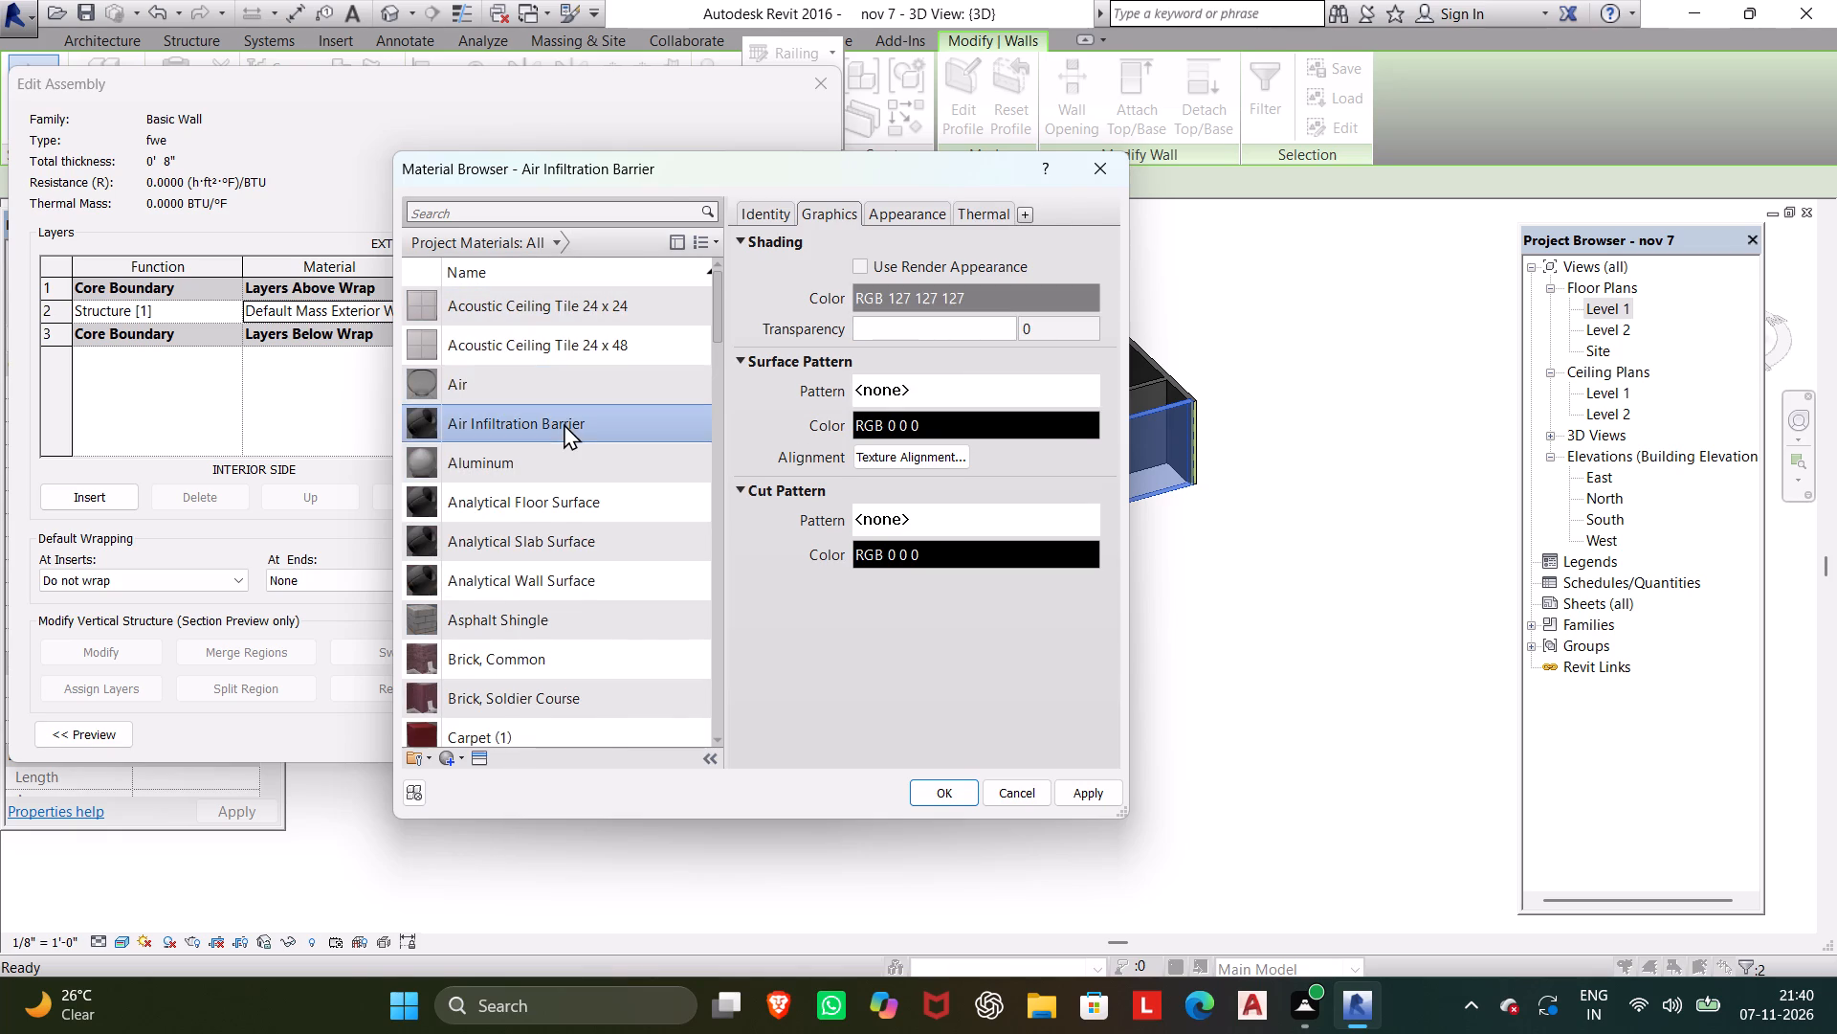
{"action": "left_click", "coordinate": [561, 445]}
{"action": "left_click", "coordinate": [562, 505]}
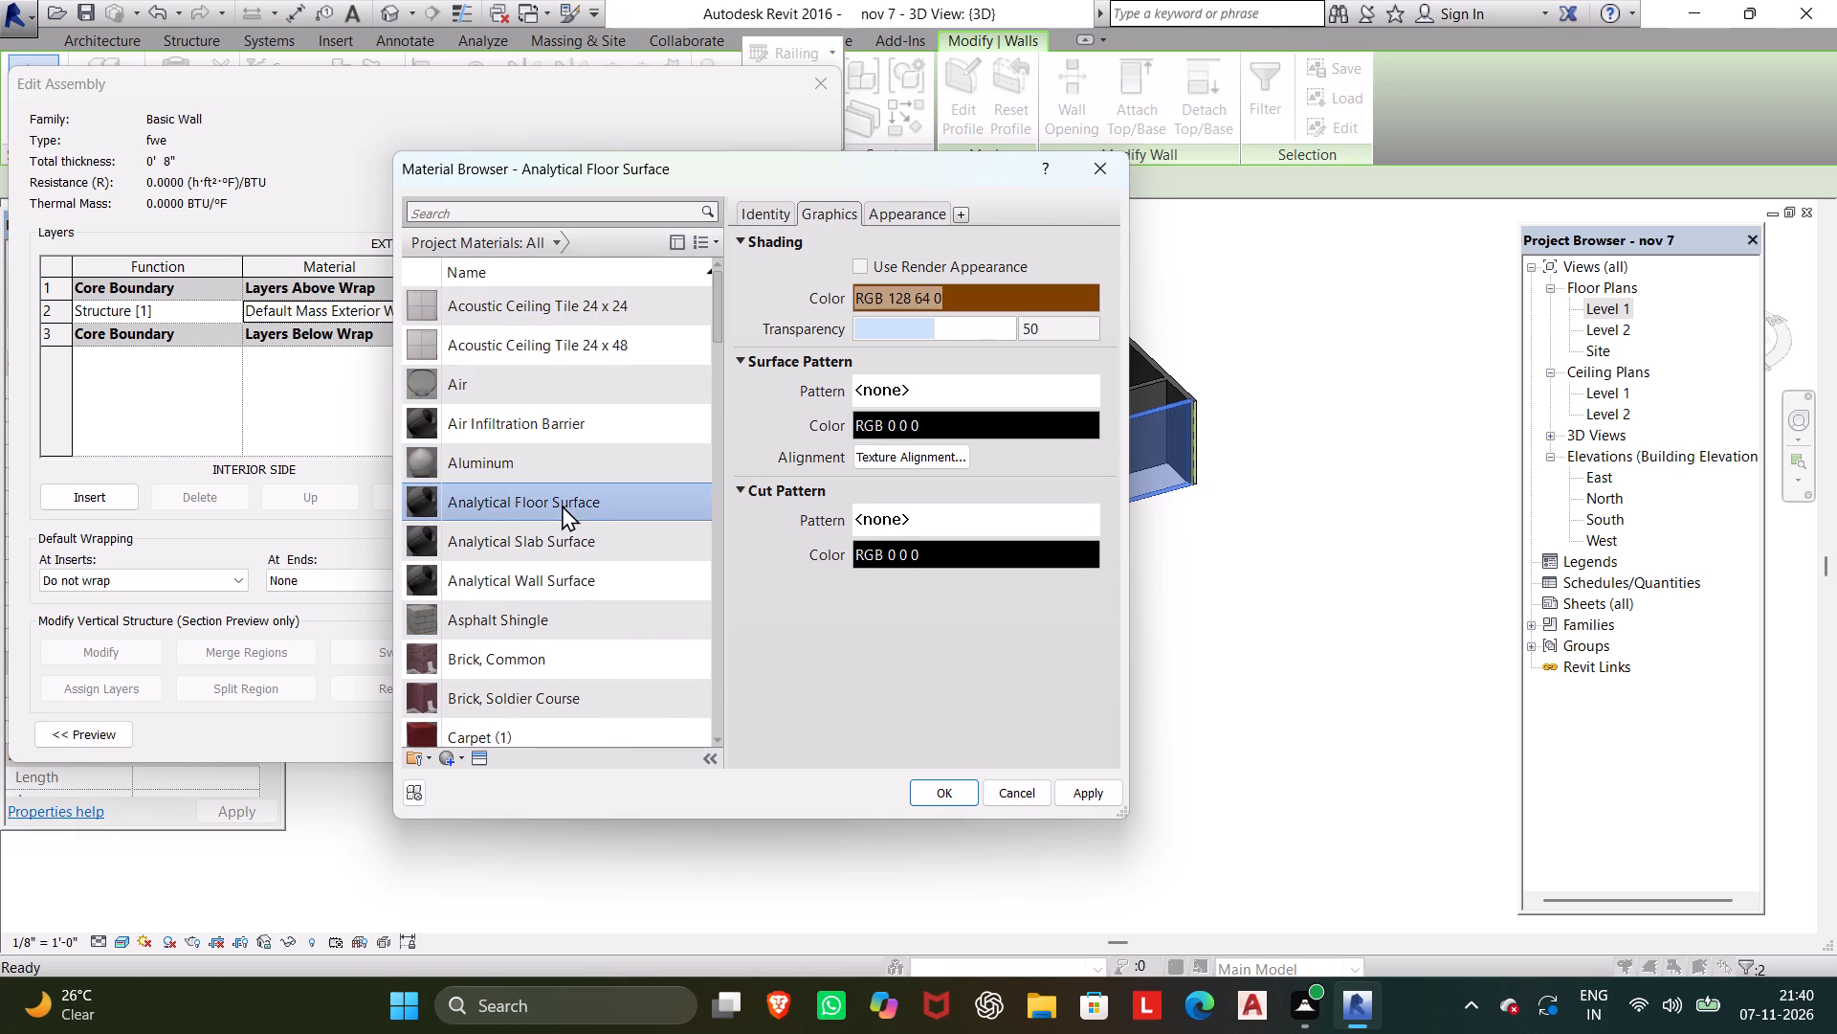
{"action": "left_click", "coordinate": [568, 550]}
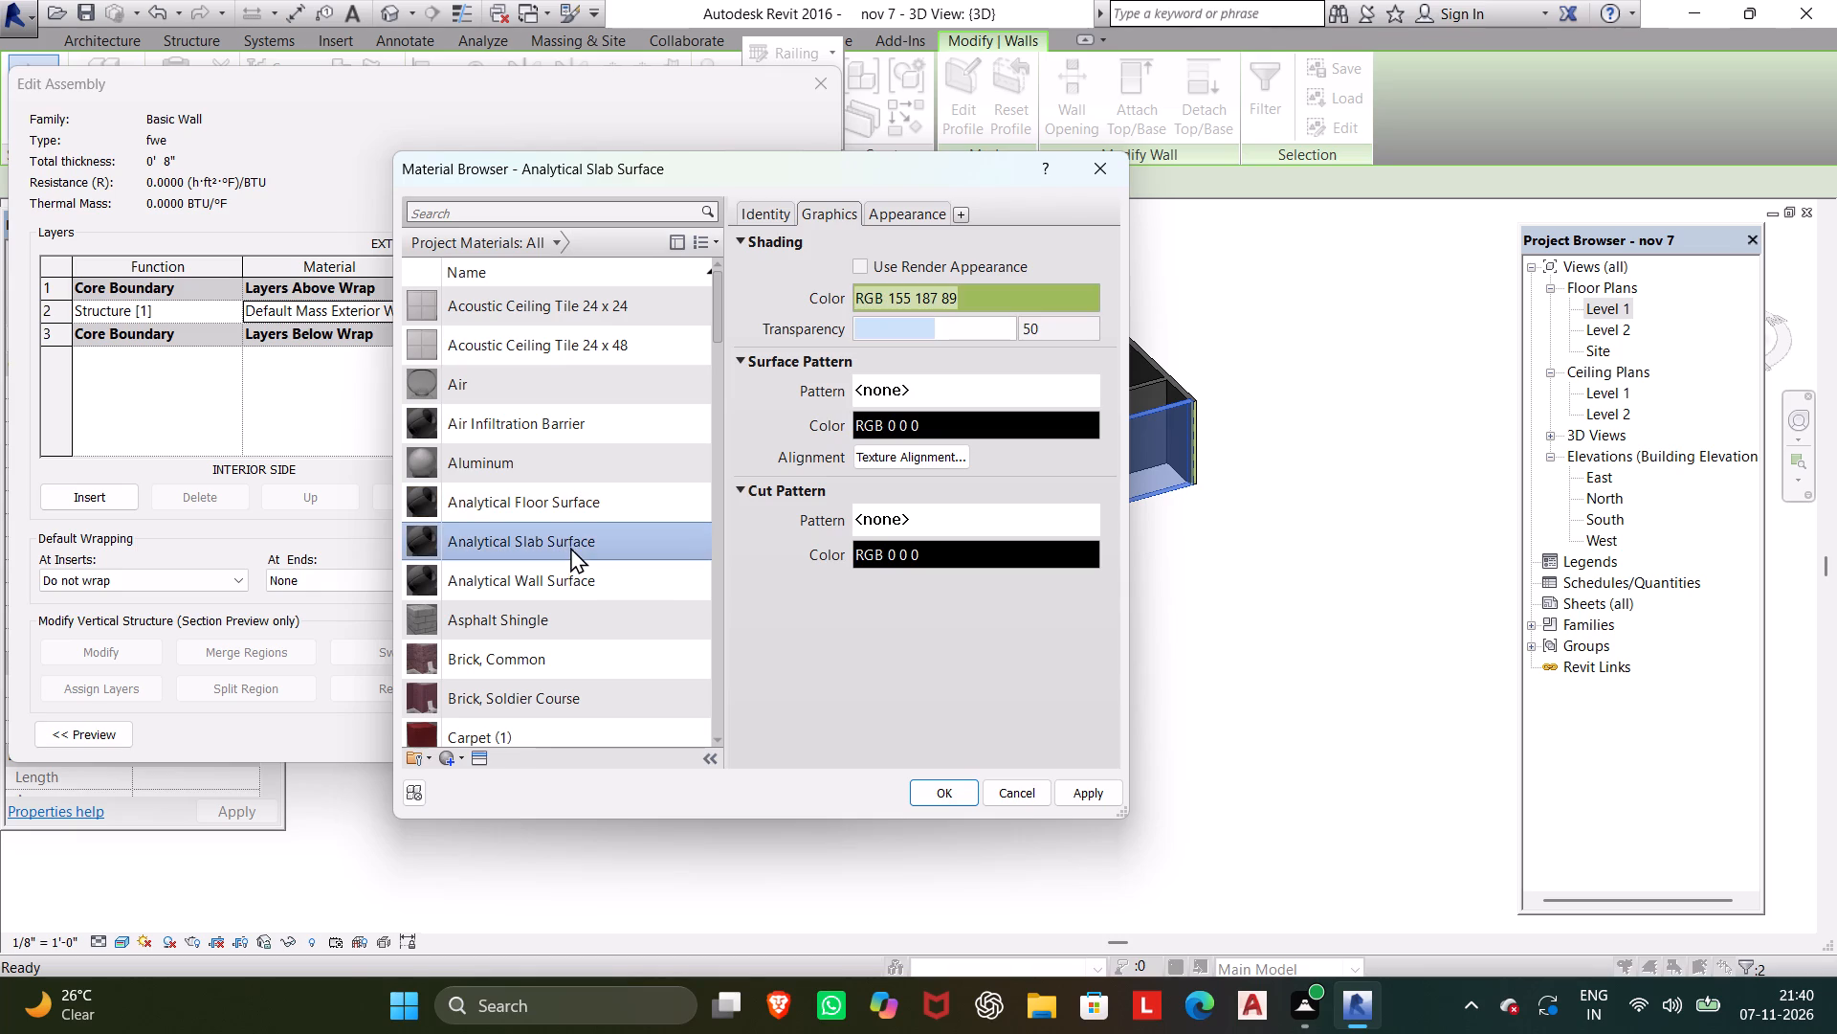
{"action": "left_click", "coordinate": [563, 587]}
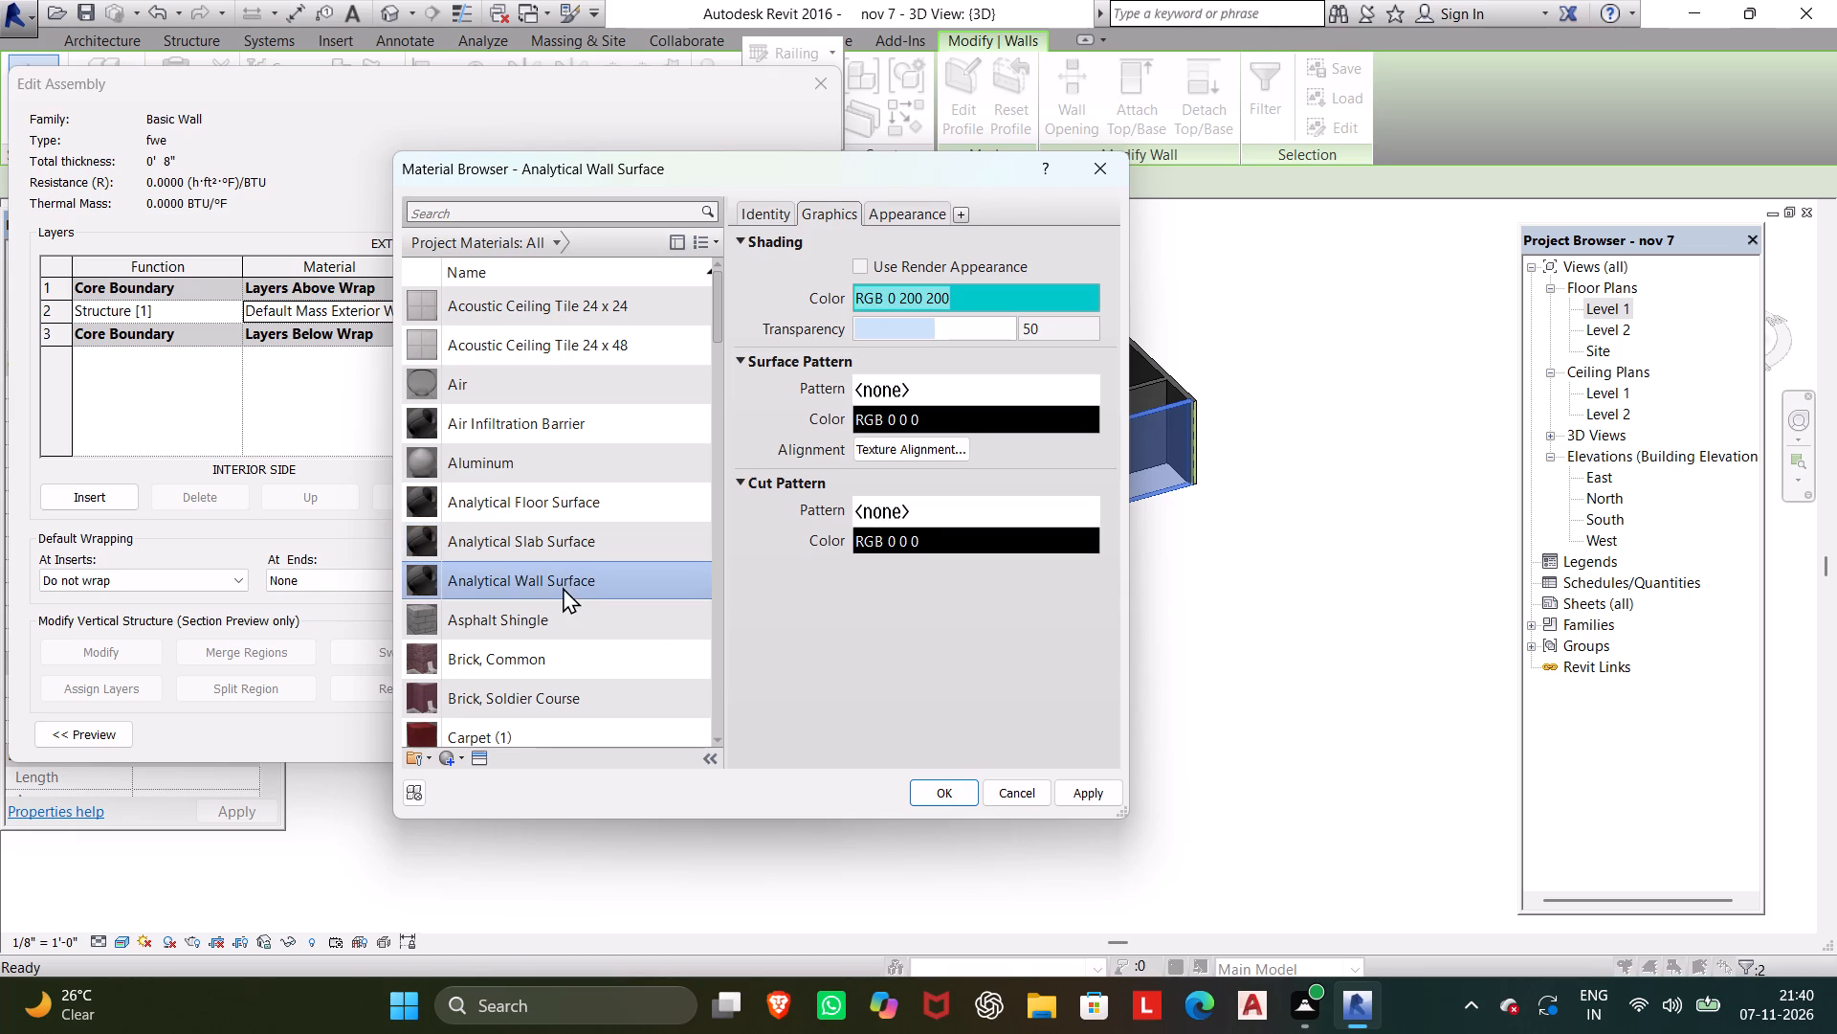
{"action": "left_click", "coordinate": [917, 784]}
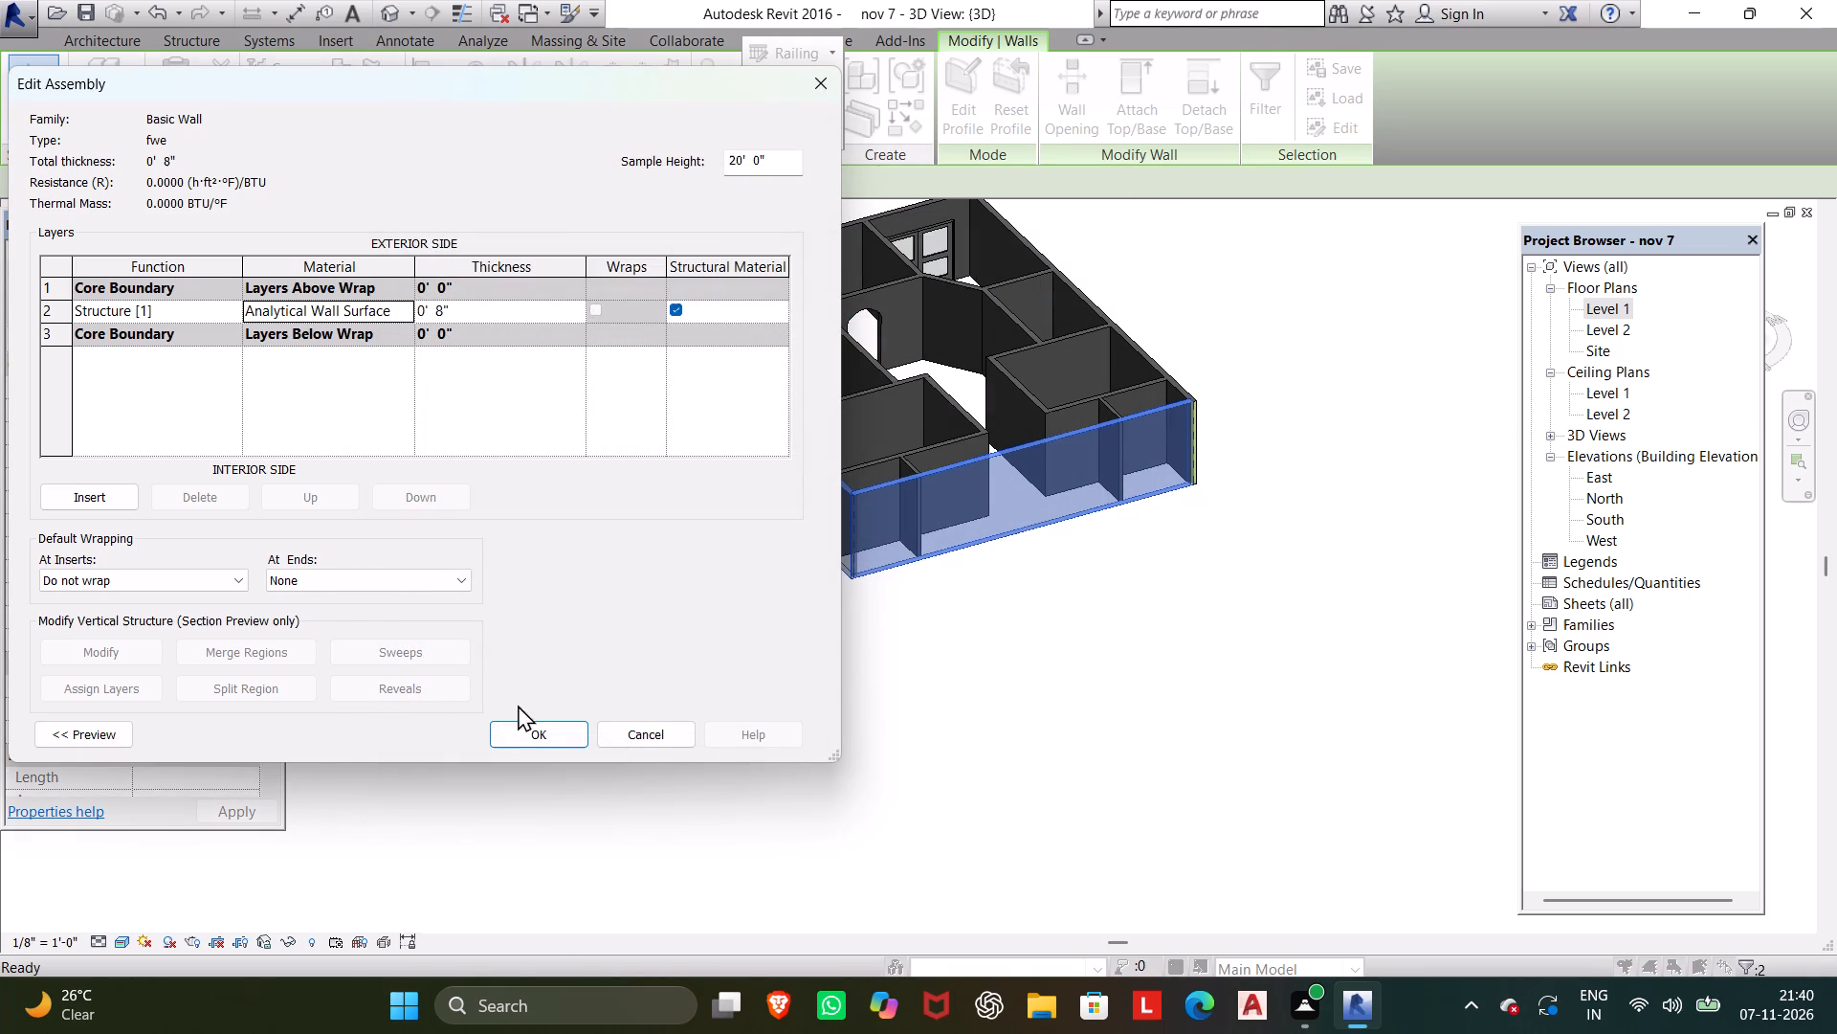
{"action": "left_click", "coordinate": [518, 717]}
{"action": "left_click", "coordinate": [531, 733]}
{"action": "left_click", "coordinate": [533, 728]}
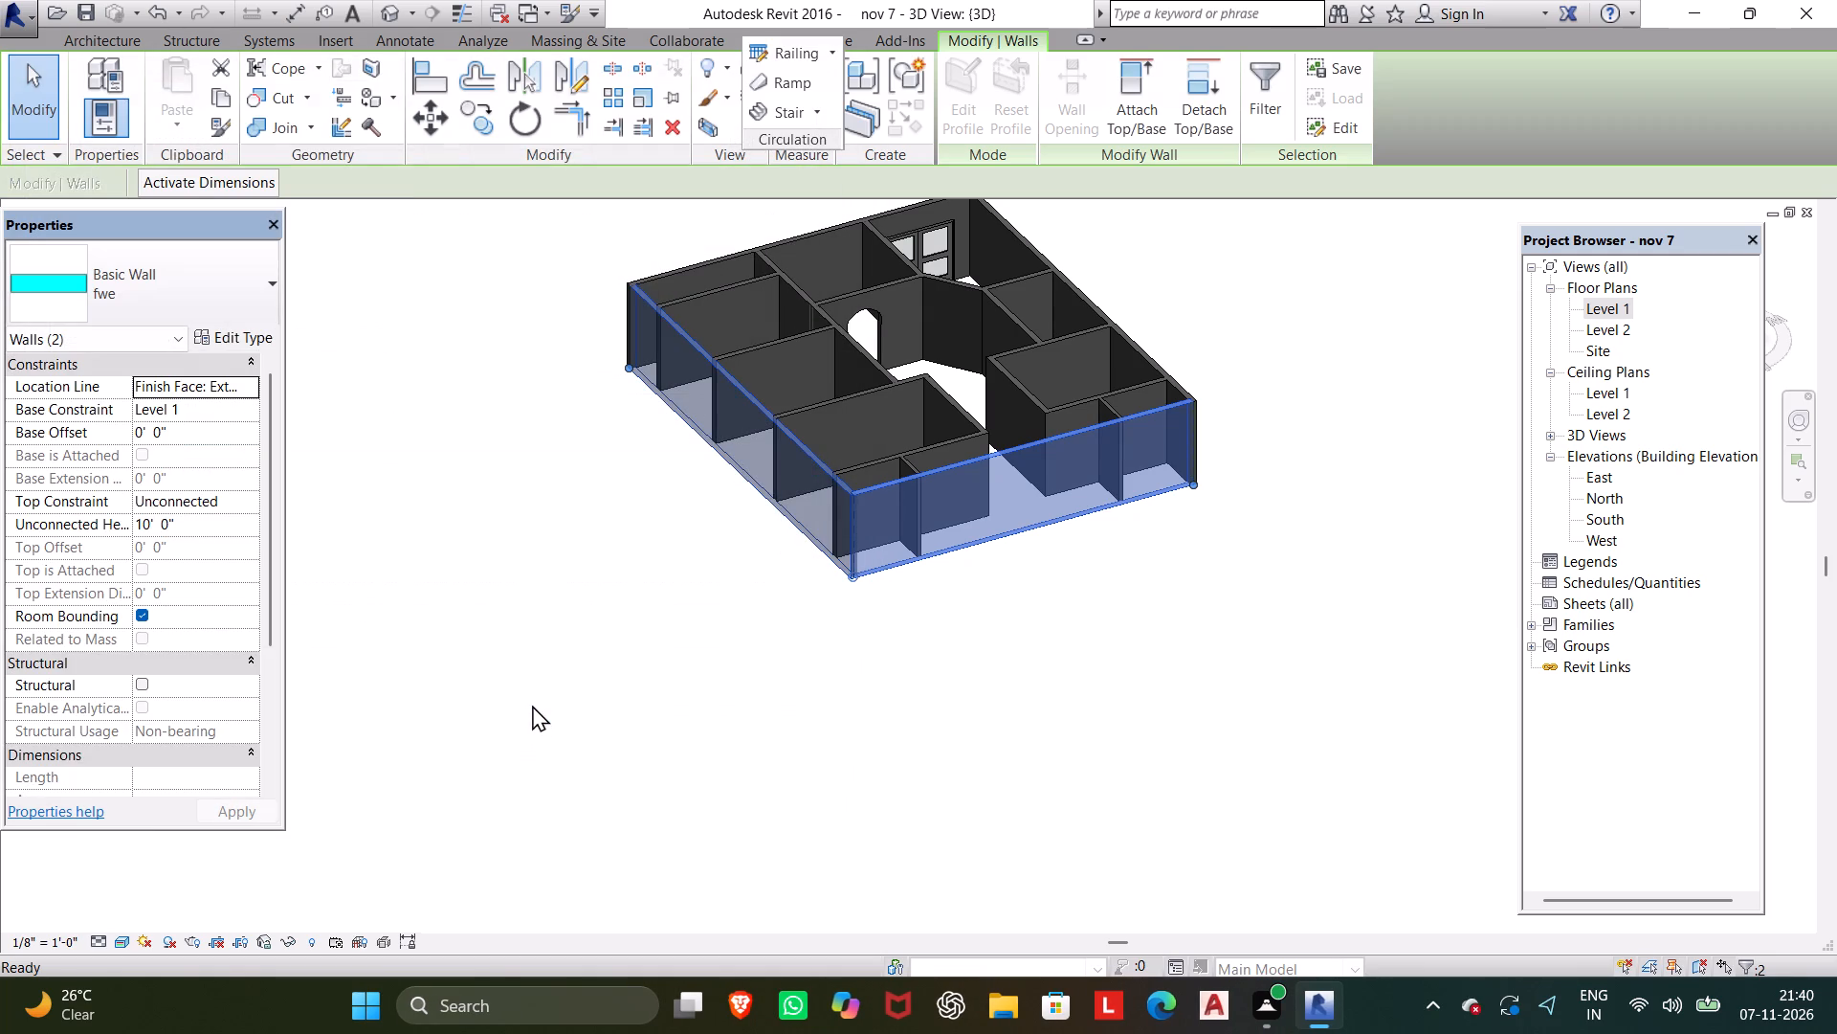
{"action": "key", "text": "Escape"}
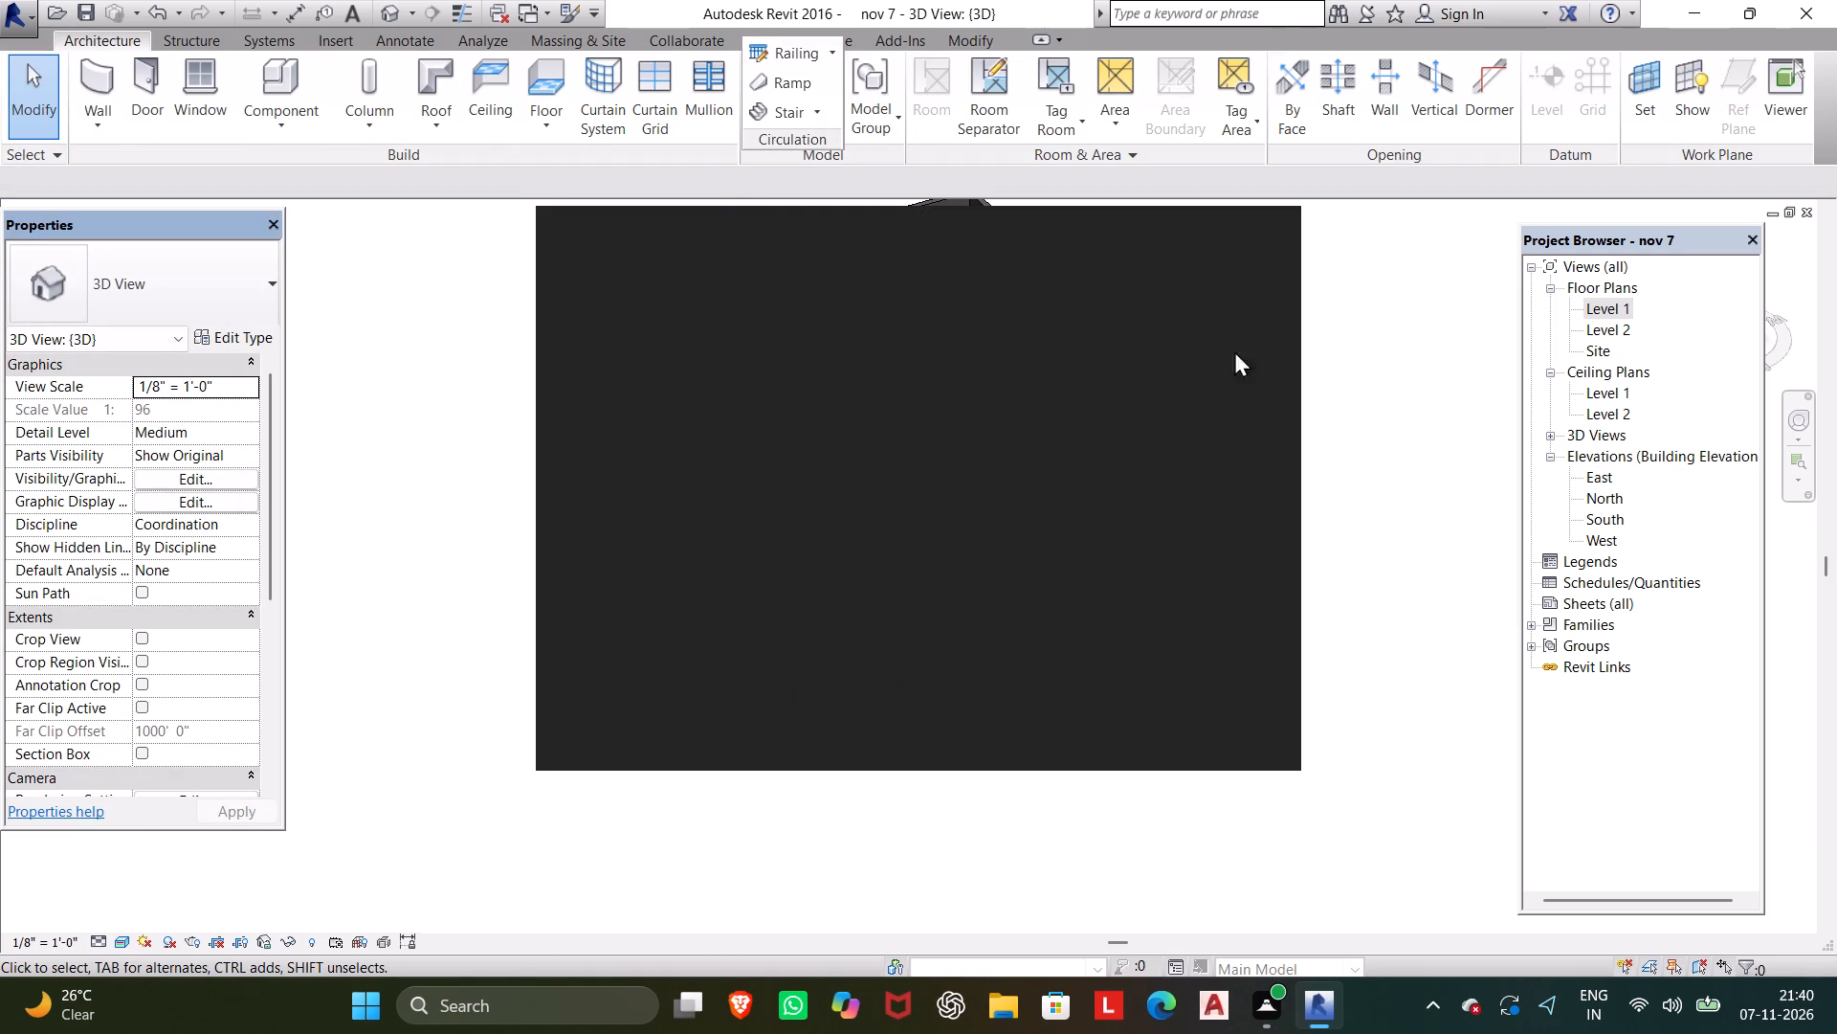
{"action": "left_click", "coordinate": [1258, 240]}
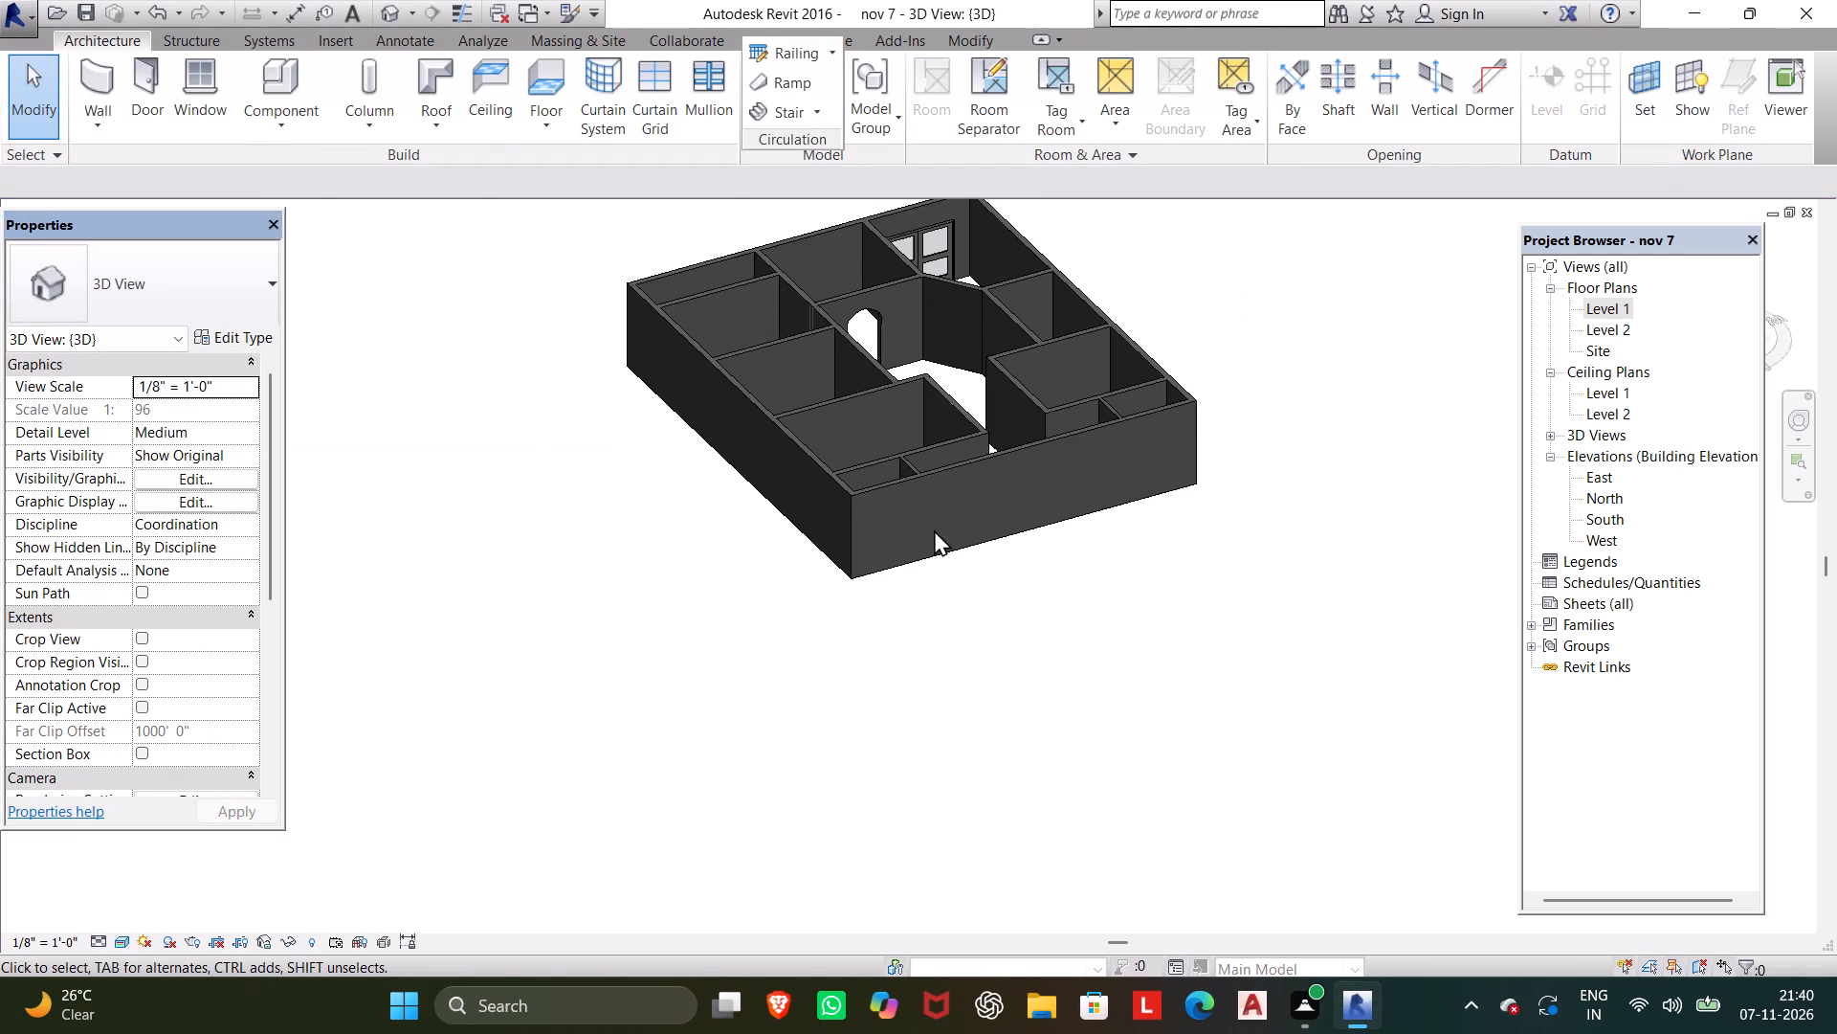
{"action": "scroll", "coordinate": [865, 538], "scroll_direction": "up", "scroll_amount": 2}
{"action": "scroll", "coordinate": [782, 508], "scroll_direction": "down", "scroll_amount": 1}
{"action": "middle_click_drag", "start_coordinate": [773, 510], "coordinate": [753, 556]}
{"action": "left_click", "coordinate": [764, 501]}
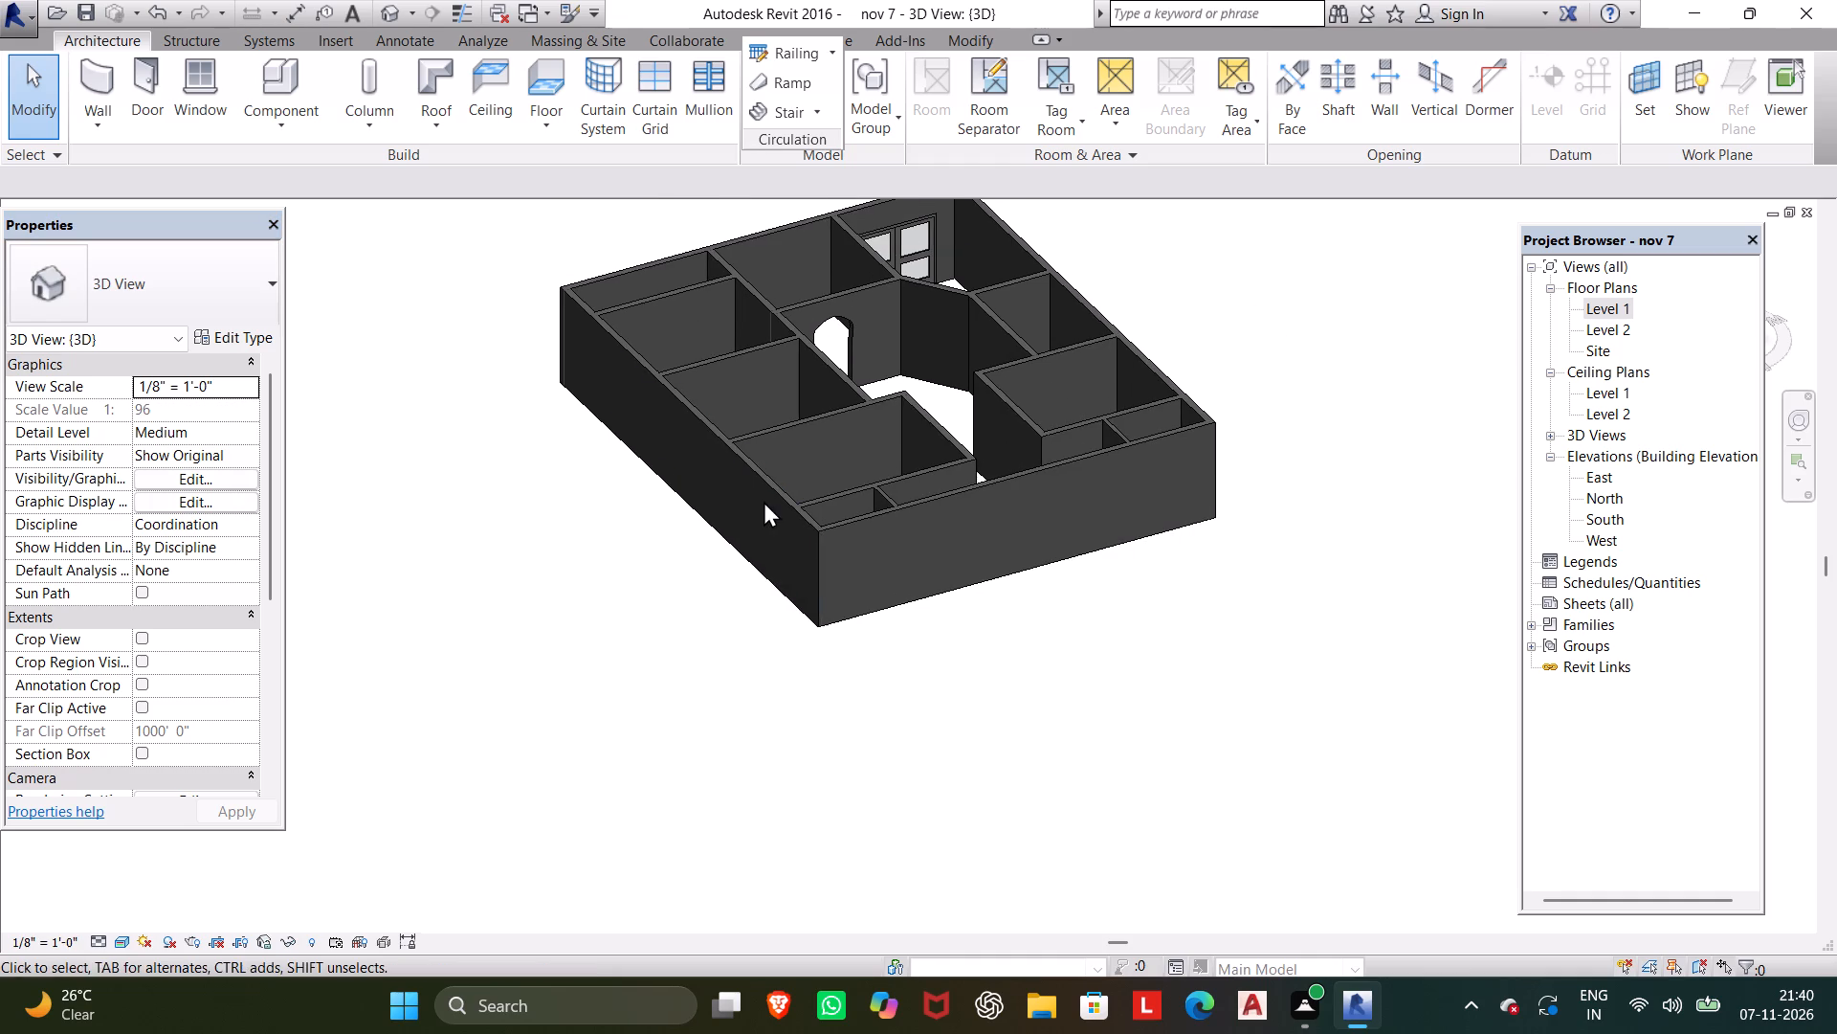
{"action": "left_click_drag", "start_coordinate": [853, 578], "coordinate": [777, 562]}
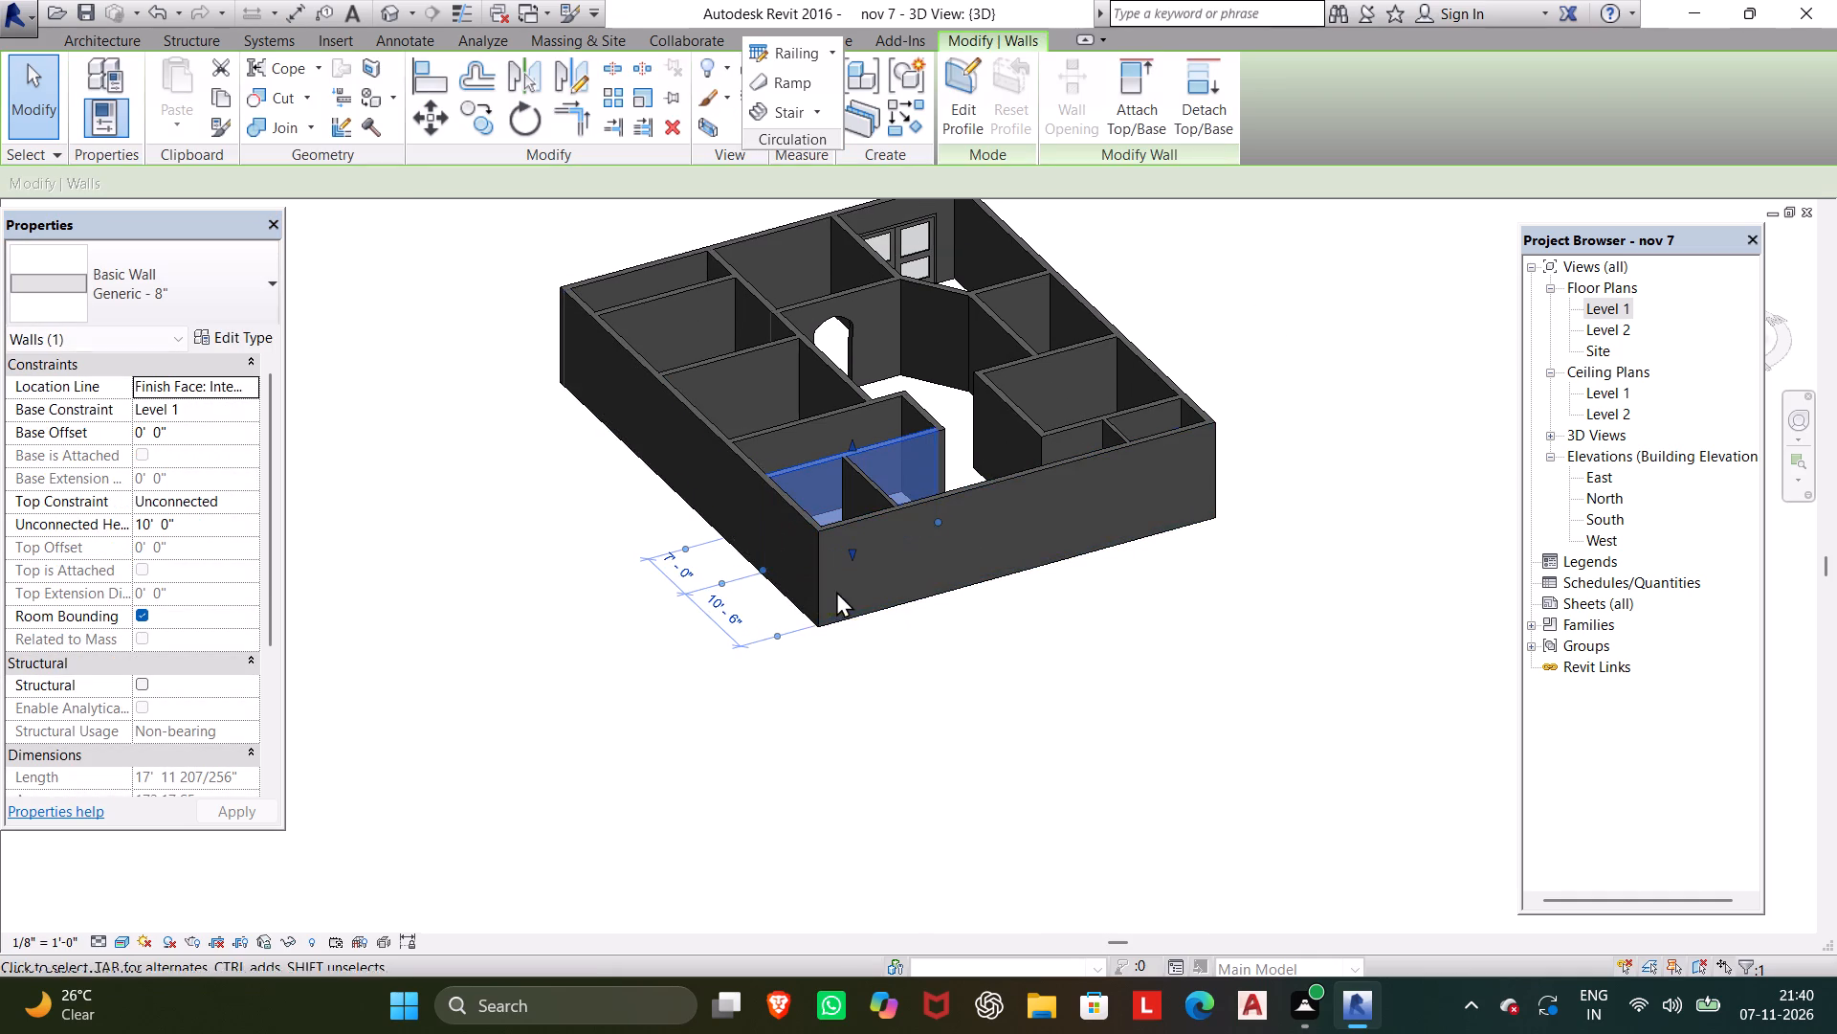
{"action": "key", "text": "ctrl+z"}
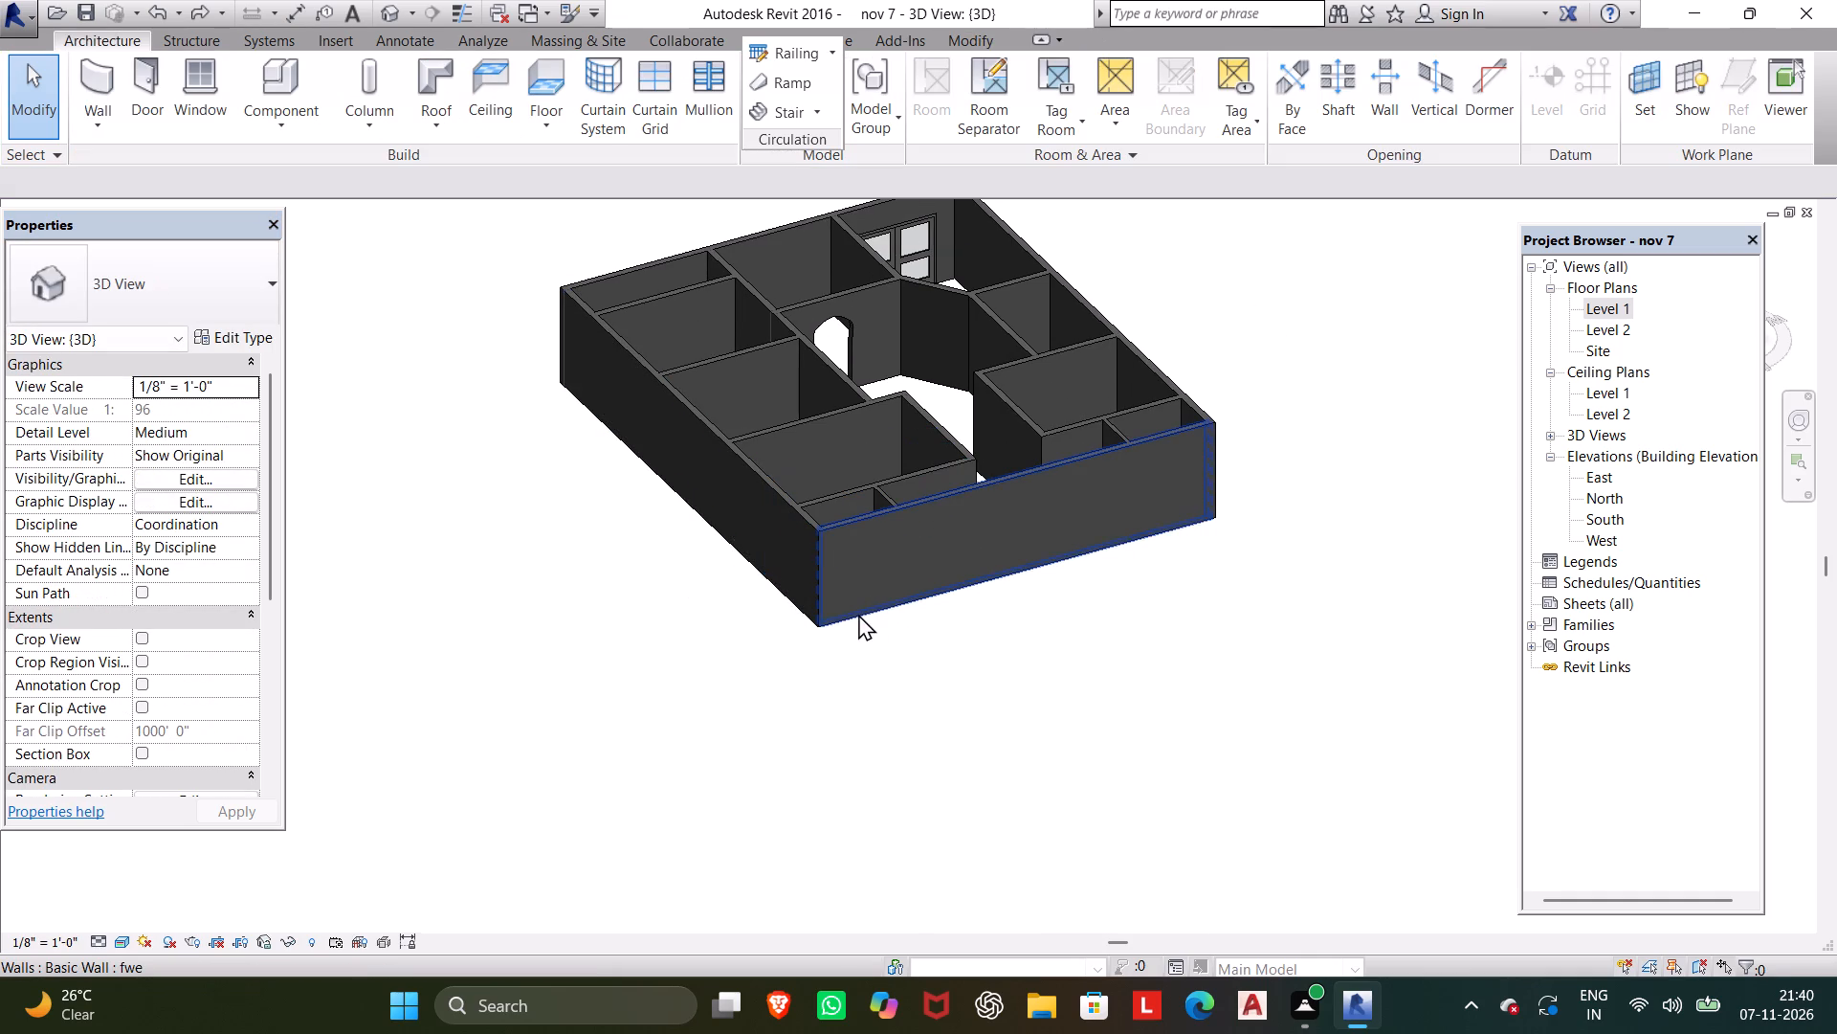
Select the north exterior wall in the Level 1 plan and check the Analytical Wall Surface material in its fwe structure layer.
{"action": "double_click", "coordinate": [1614, 312]}
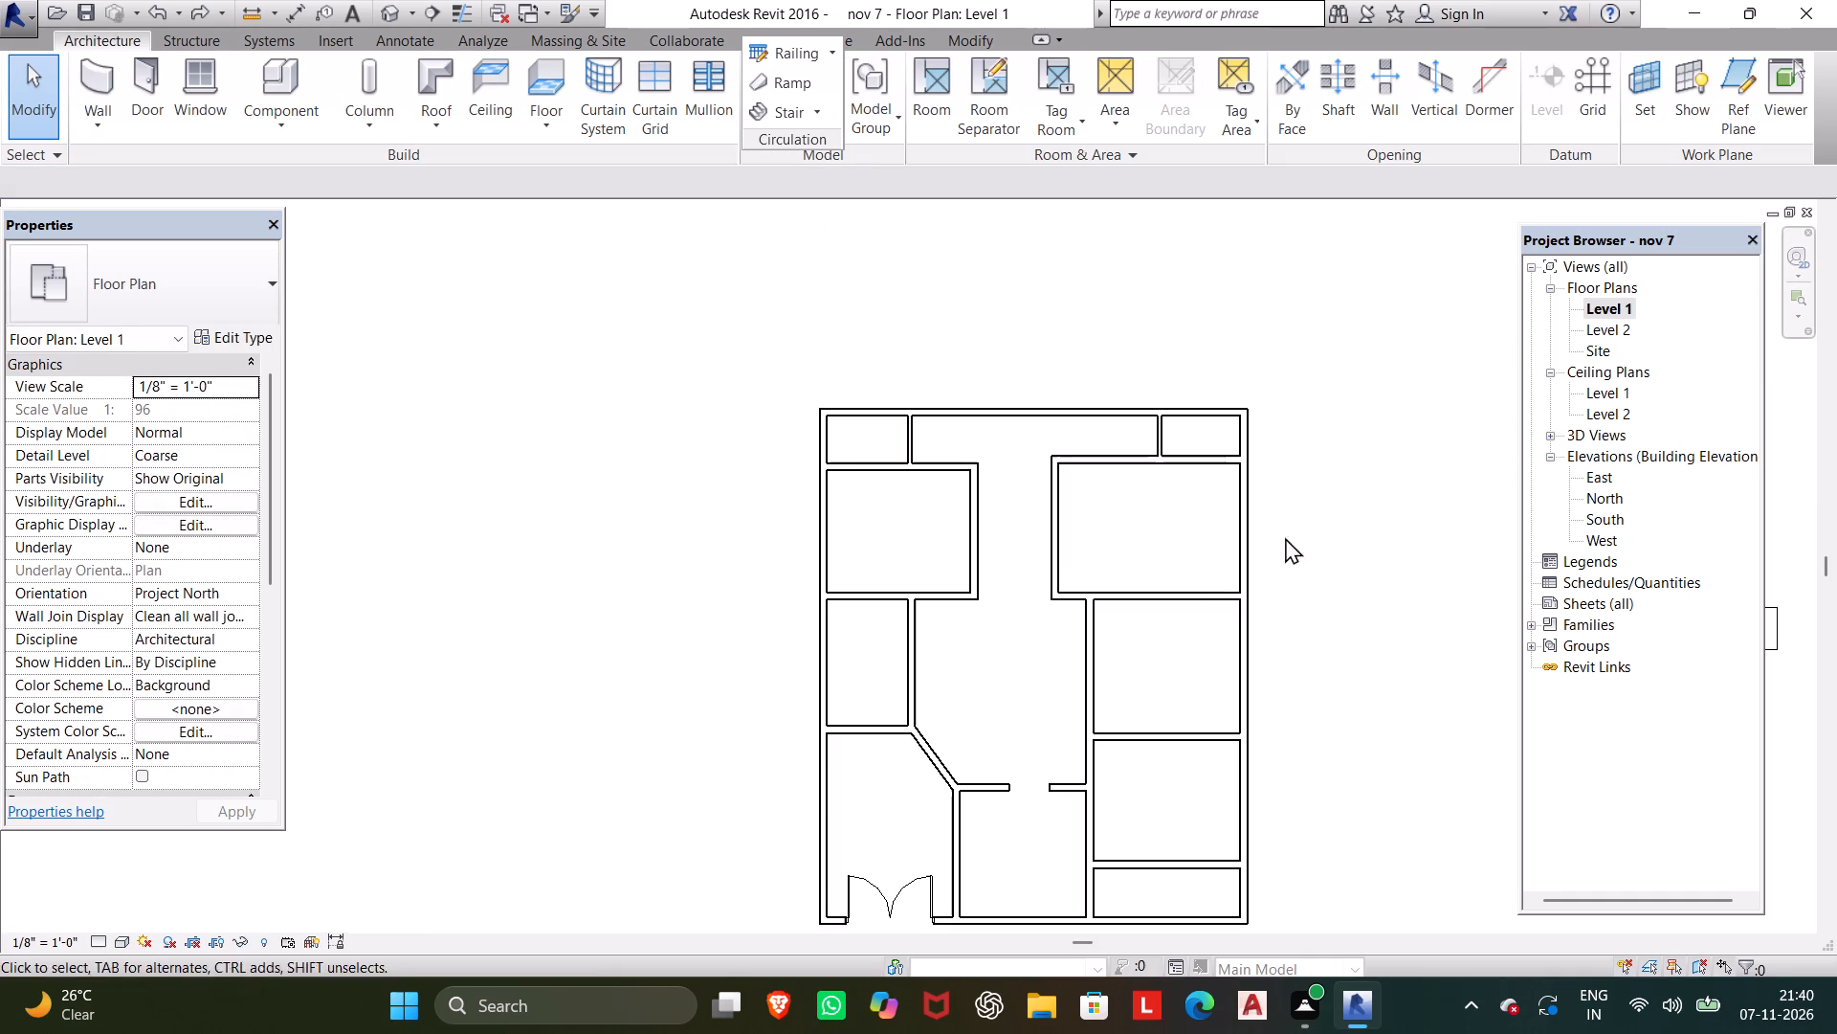
{"action": "scroll", "coordinate": [1156, 558], "scroll_direction": "down", "scroll_amount": 1}
{"action": "middle_click_drag", "start_coordinate": [1153, 533], "coordinate": [1126, 488]}
{"action": "left_click", "coordinate": [999, 371]}
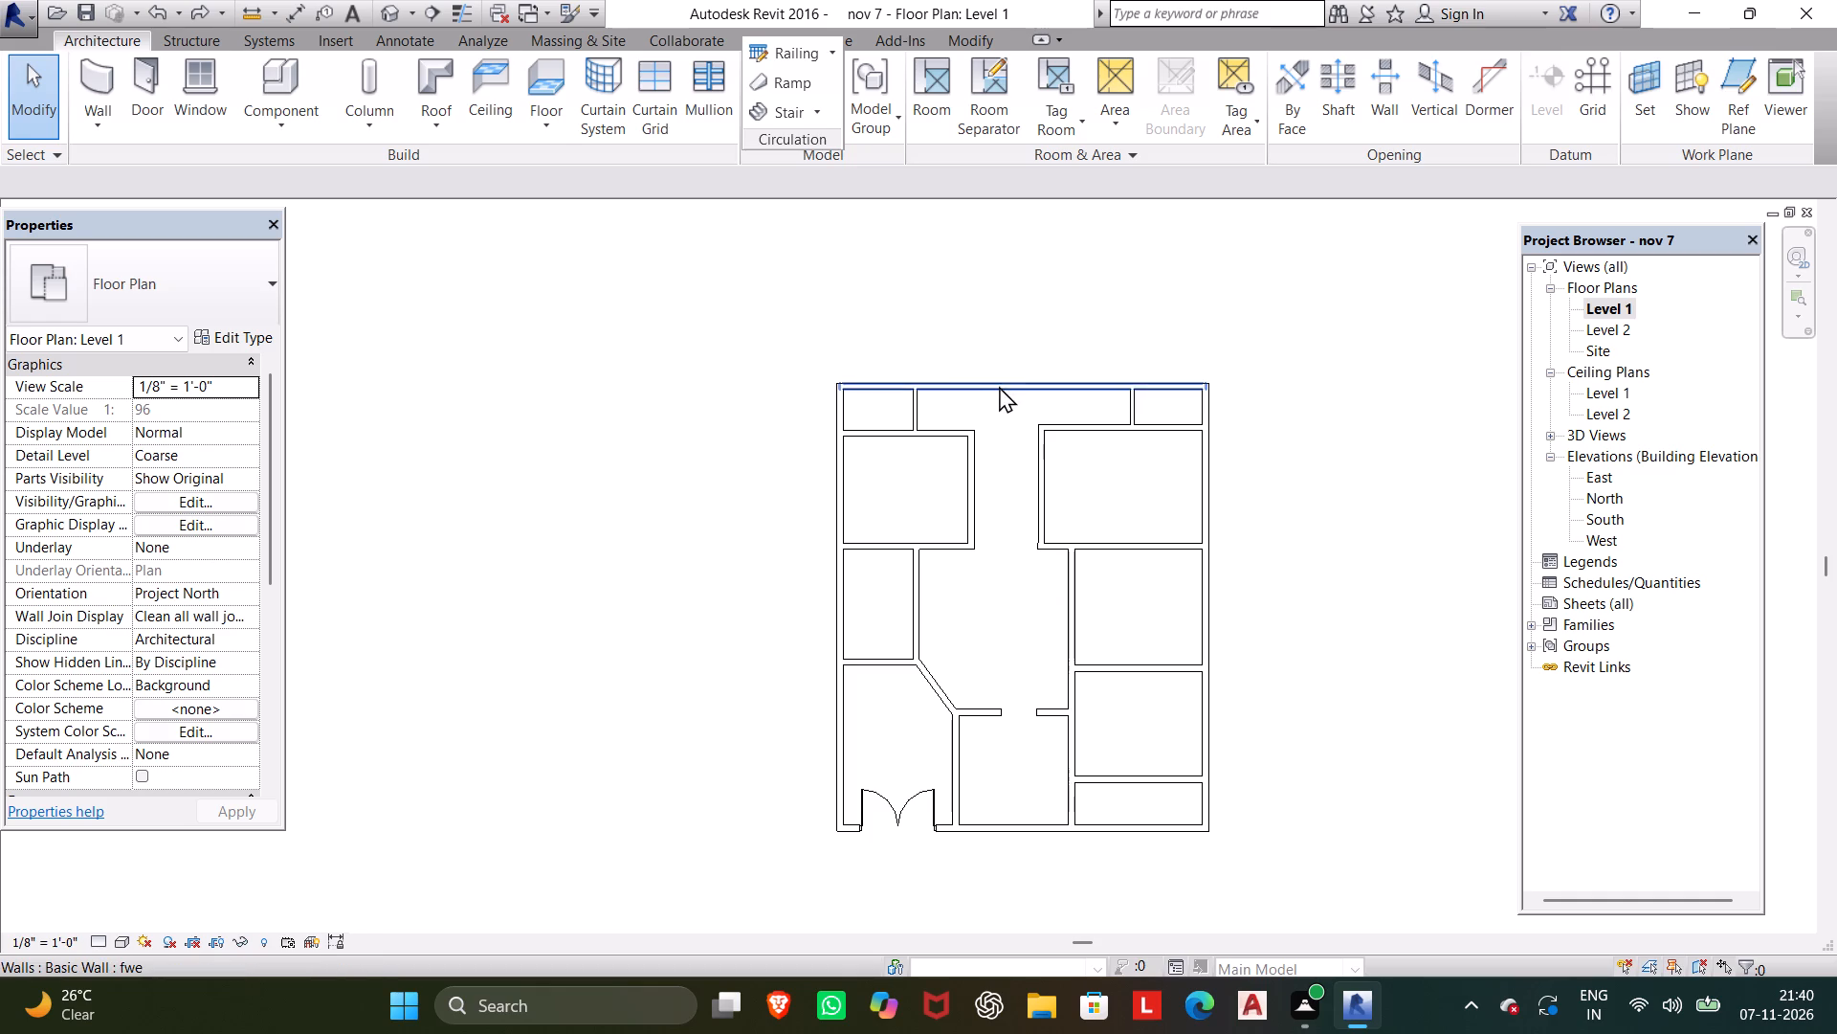
{"action": "left_click", "coordinate": [1000, 390]}
{"action": "left_click", "coordinate": [225, 330]}
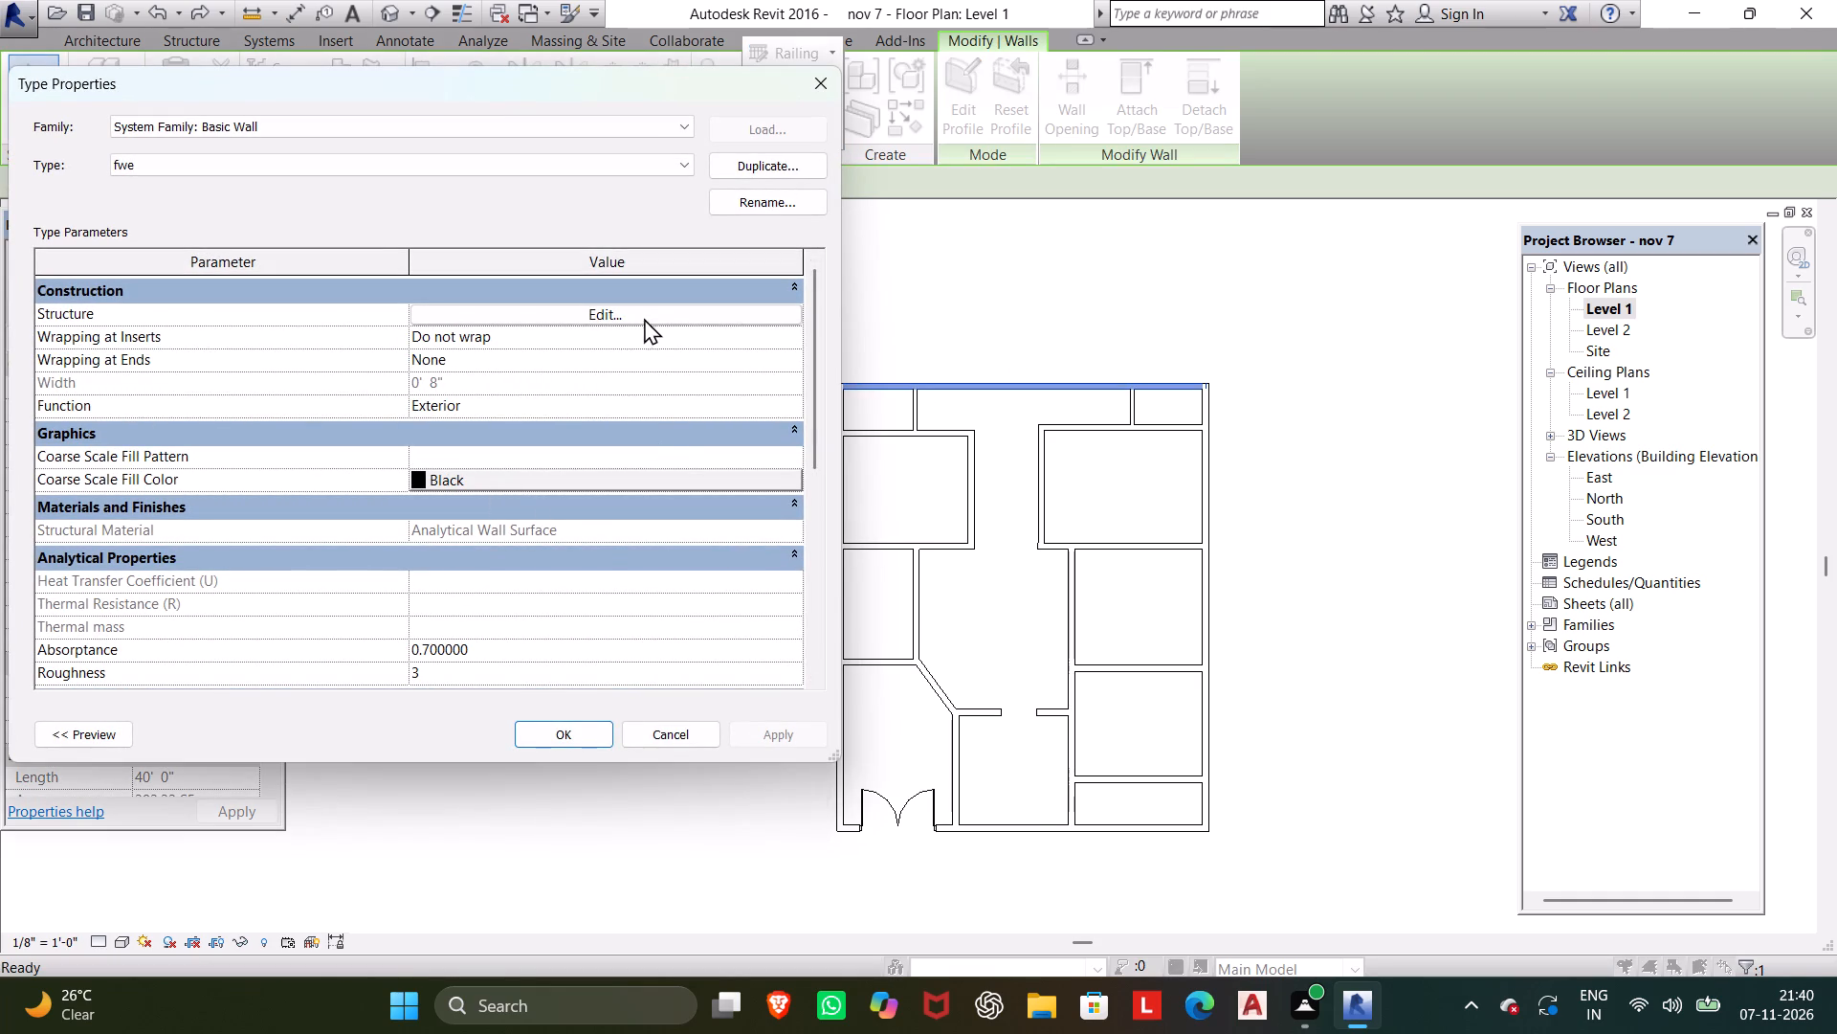
{"action": "left_click", "coordinate": [642, 305]}
{"action": "left_click", "coordinate": [304, 305]}
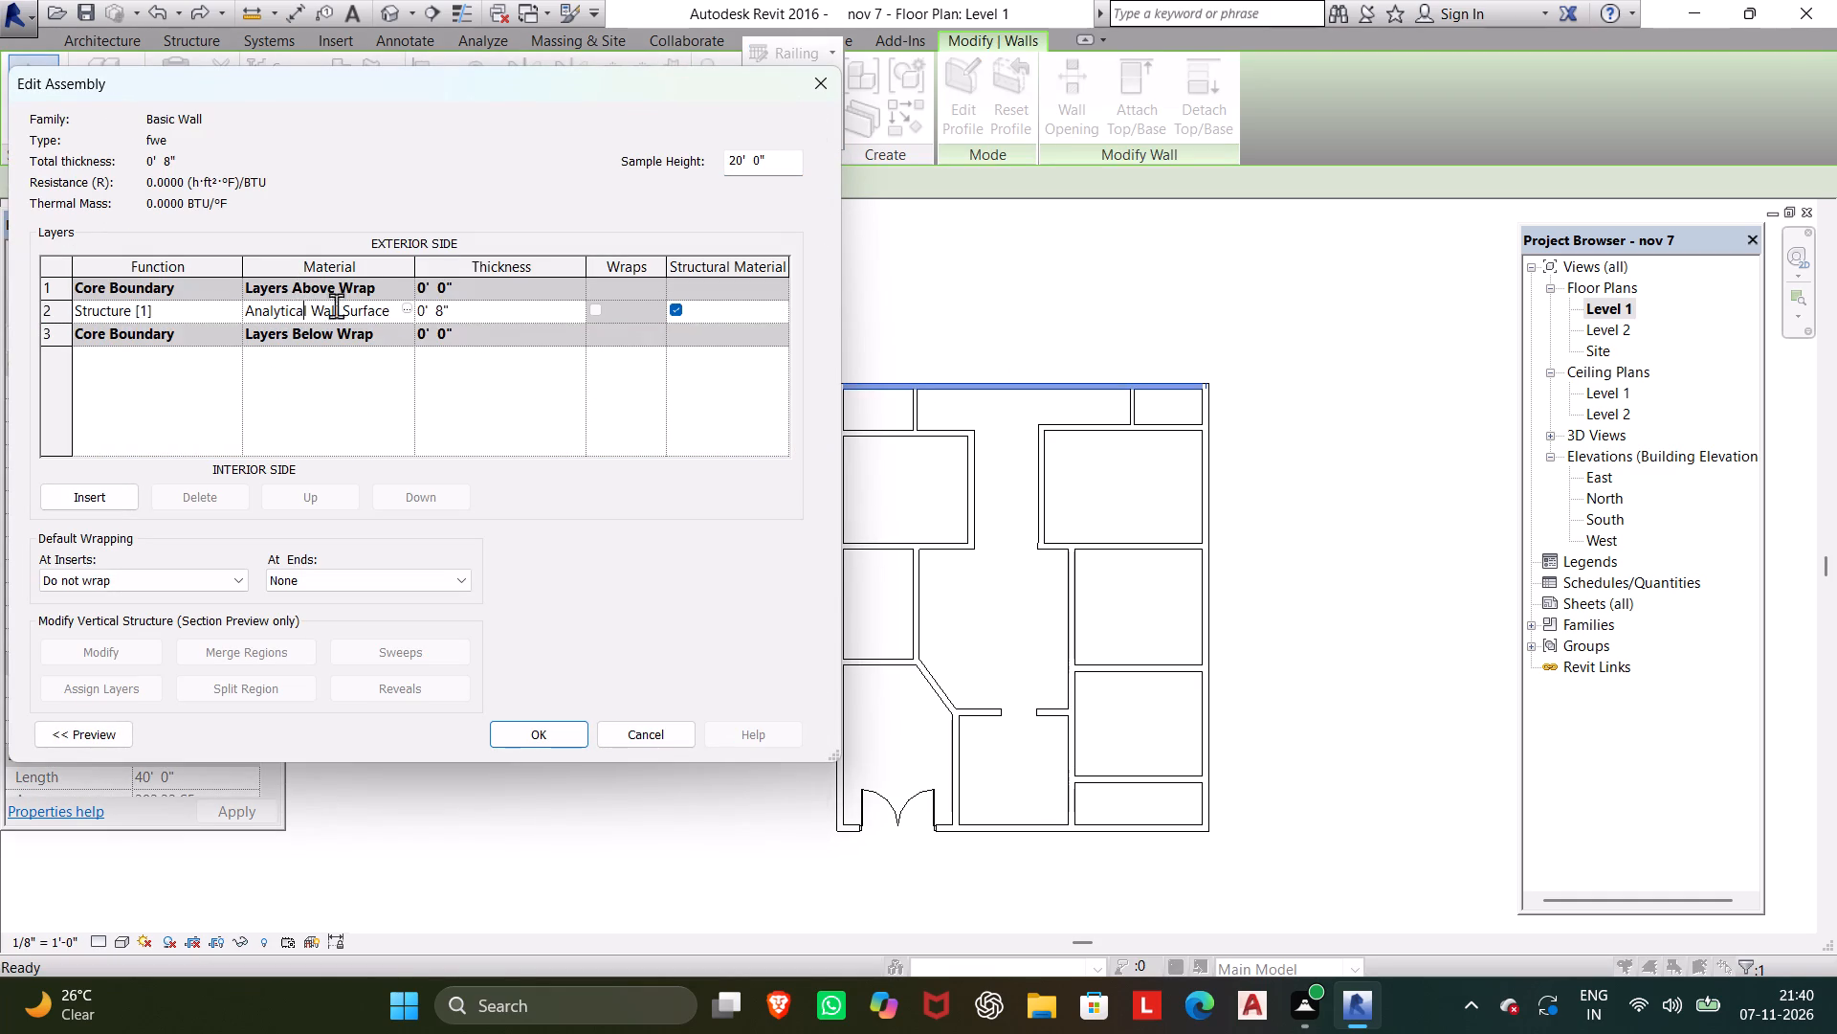
{"action": "left_click", "coordinate": [407, 309]}
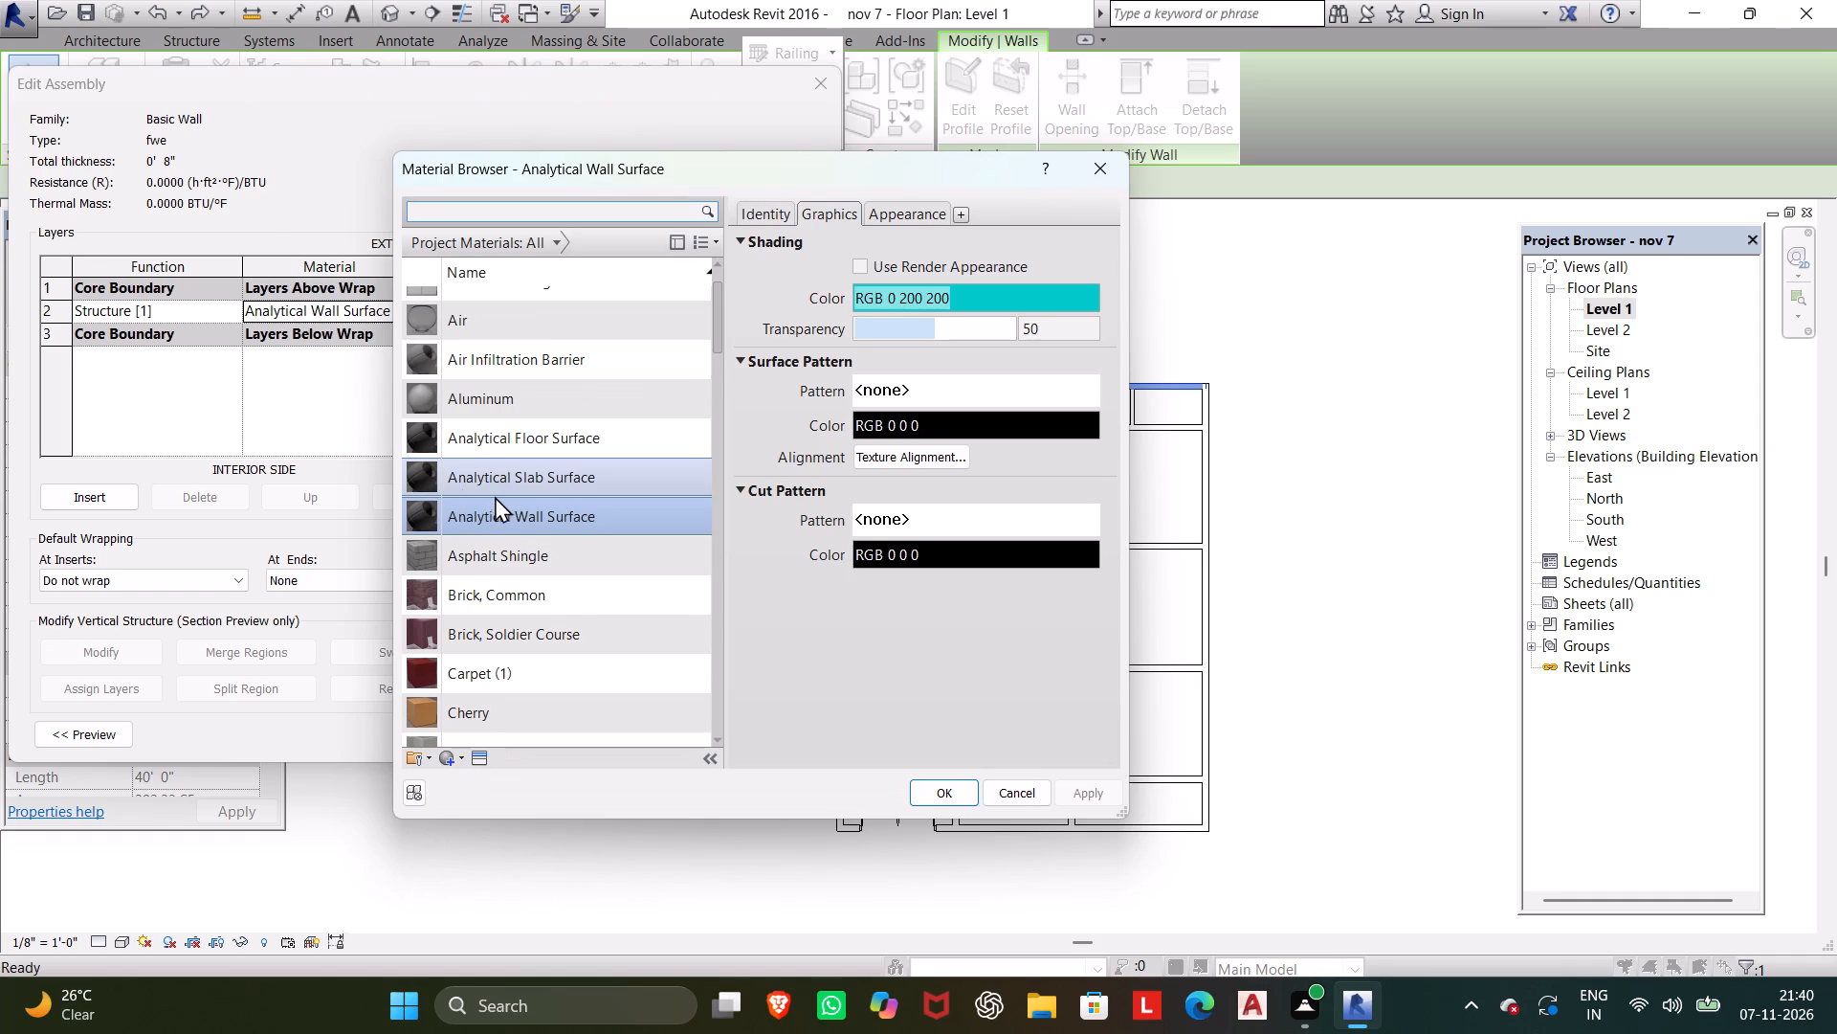
{"action": "left_click", "coordinate": [496, 496]}
{"action": "left_click", "coordinate": [496, 507]}
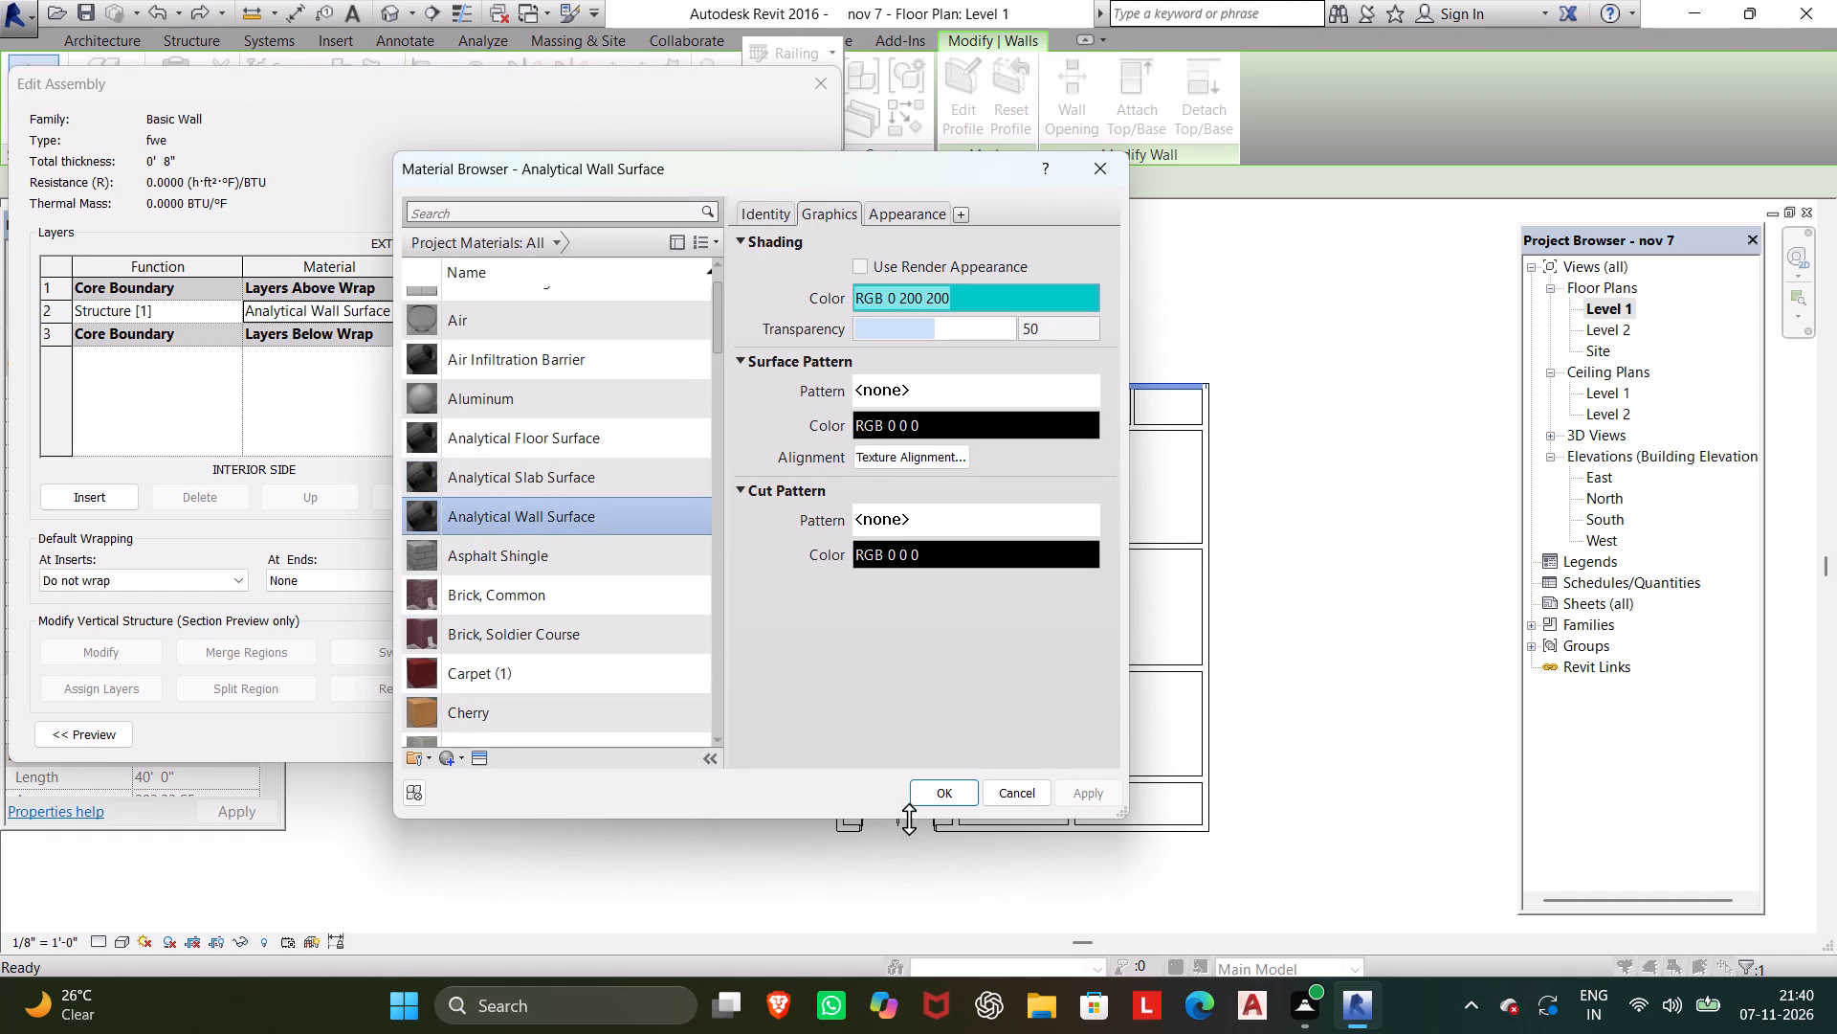
{"action": "left_click", "coordinate": [941, 791]}
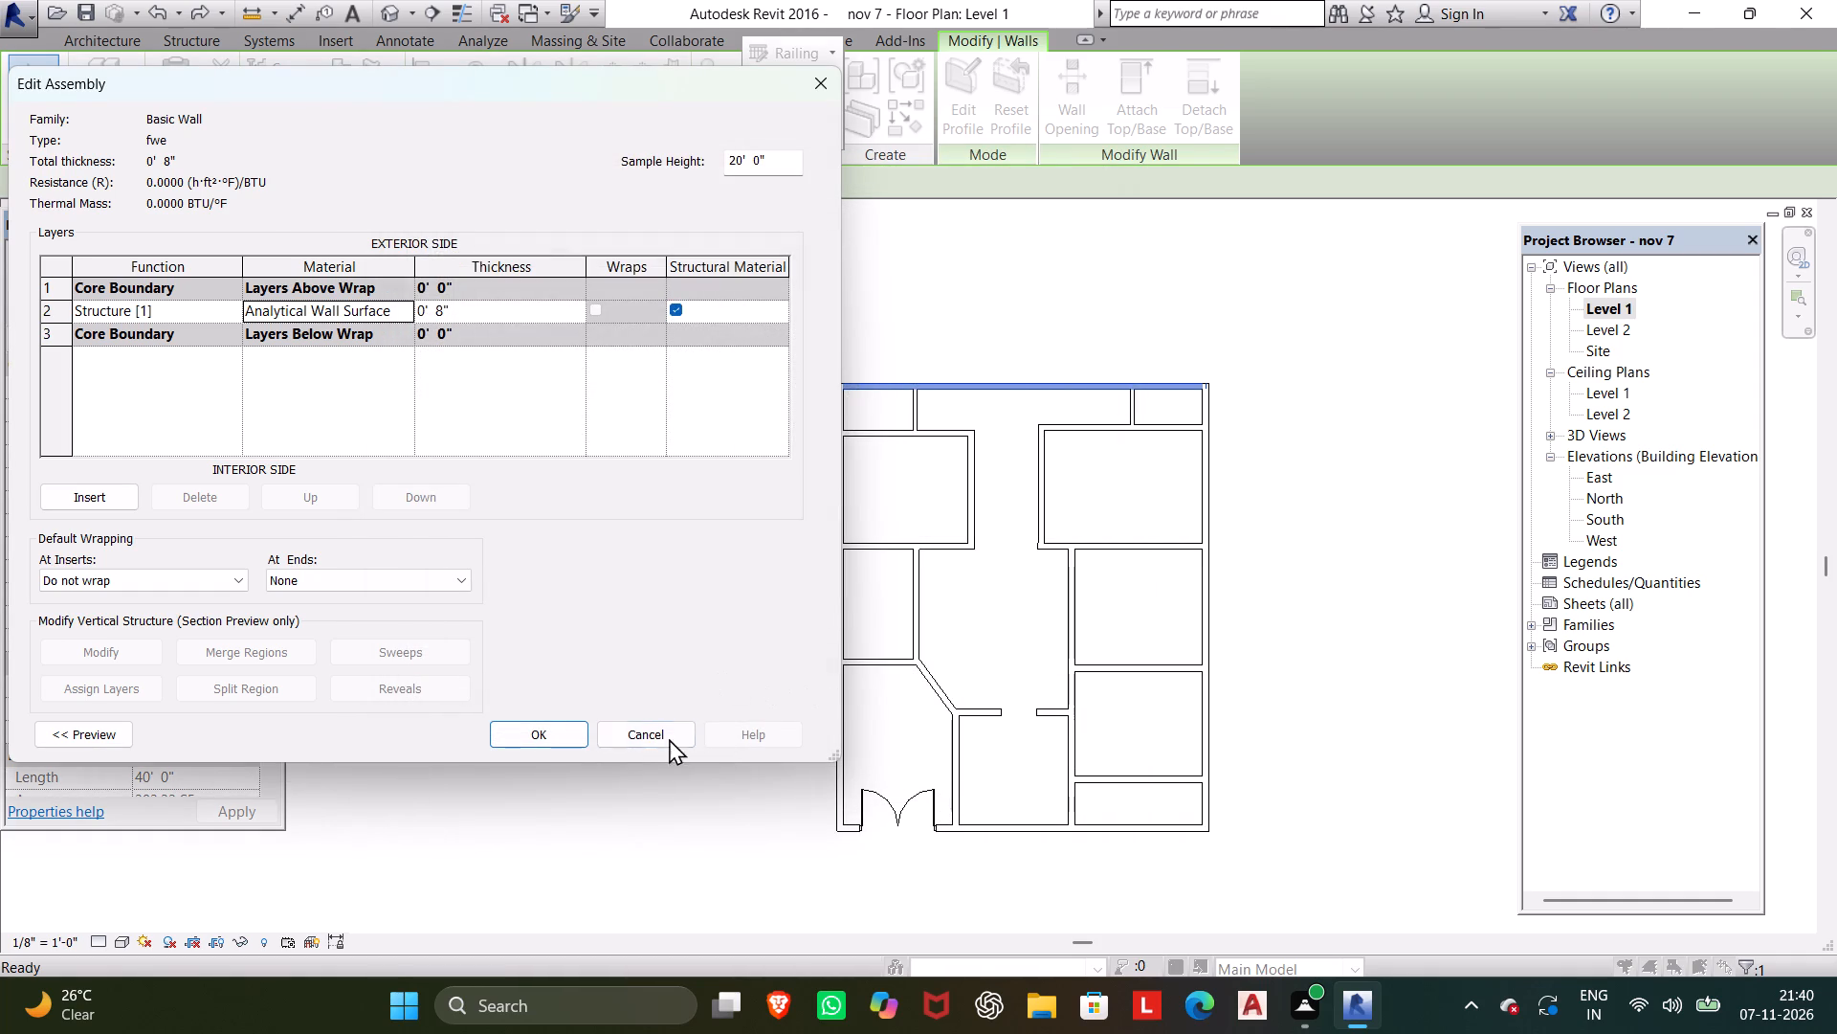
{"action": "left_click", "coordinate": [559, 726]}
{"action": "left_click", "coordinate": [769, 741]}
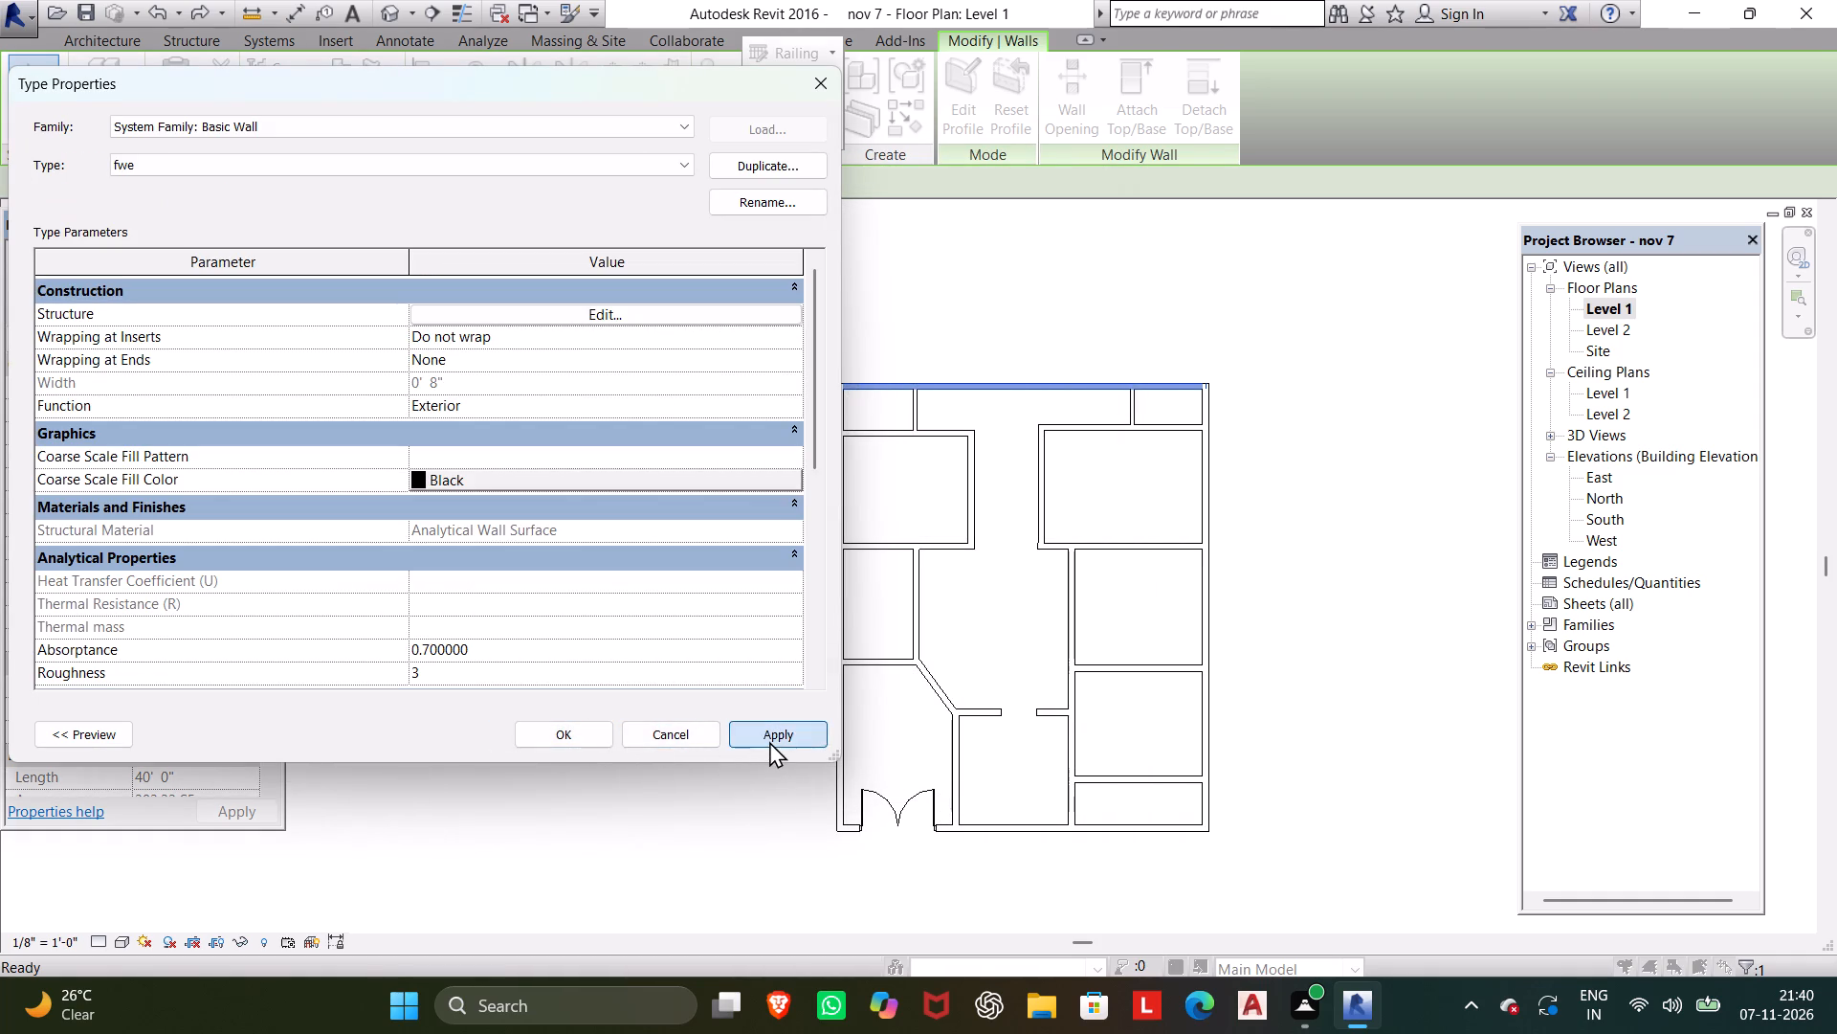
{"action": "left_click", "coordinate": [528, 734]}
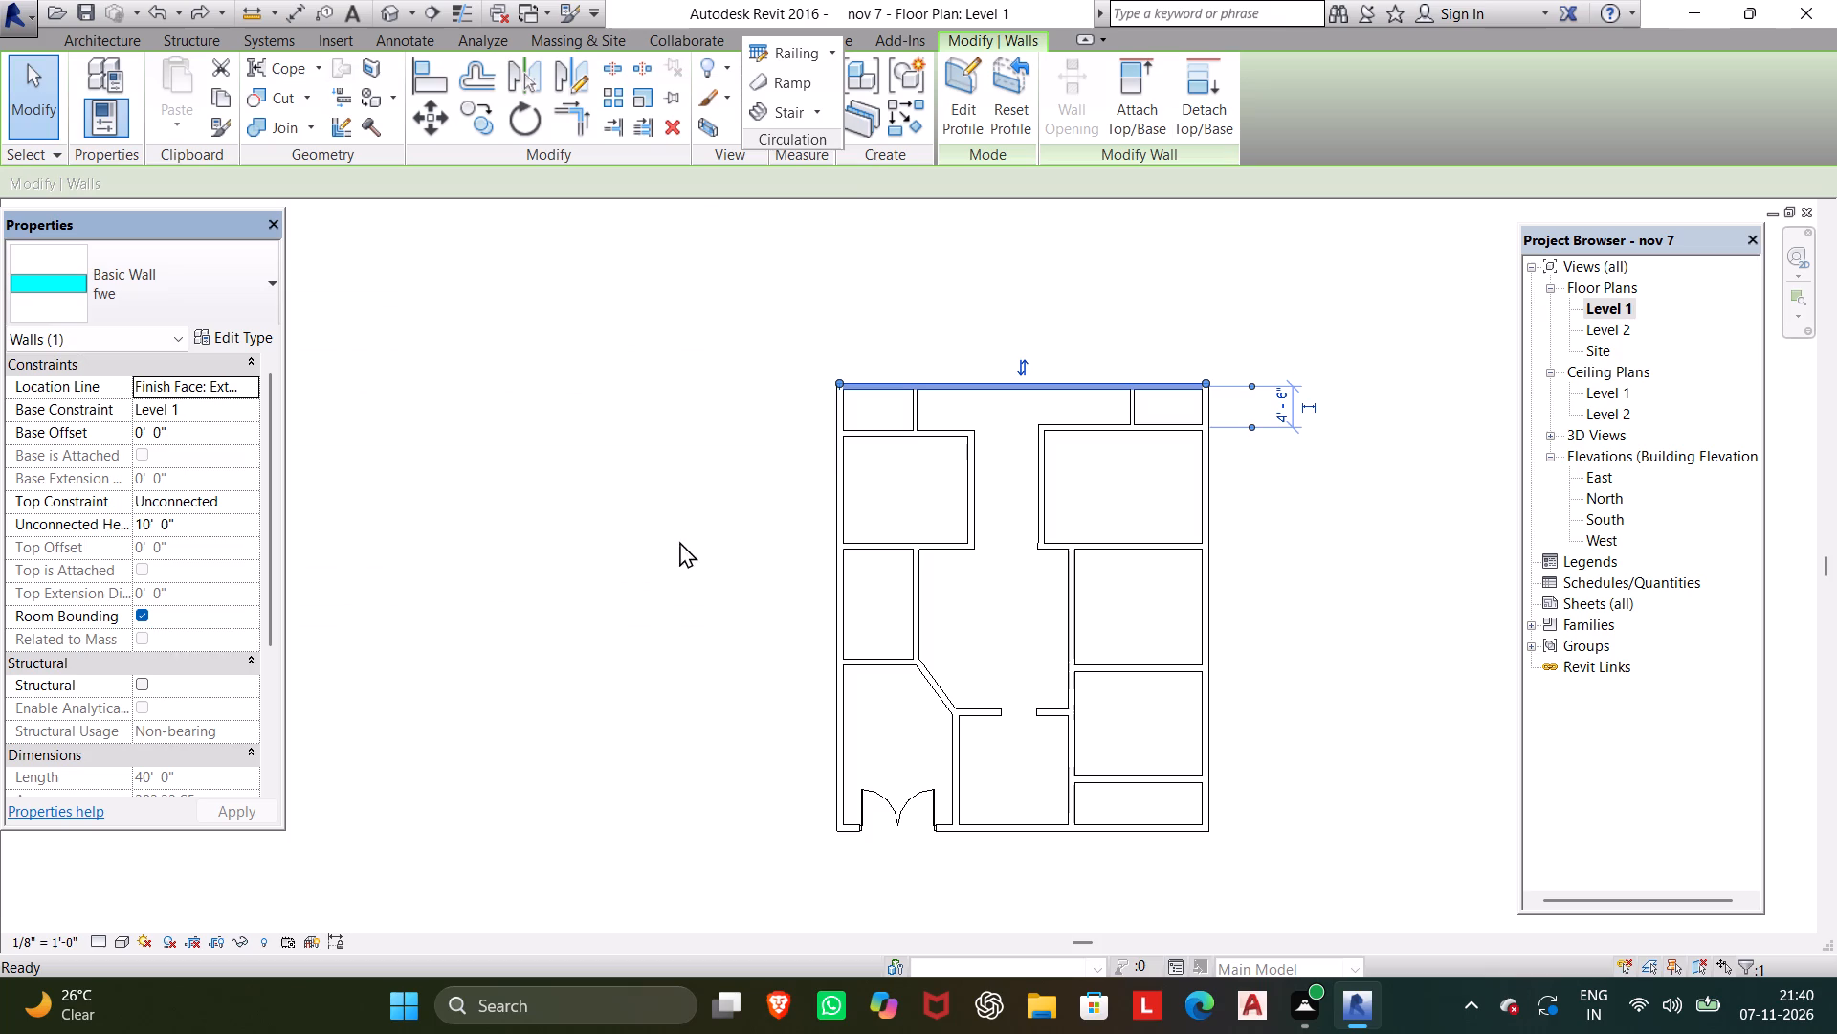
Examine the fwe exterior walls' material in the 3D view from other sides.
{"action": "left_click", "coordinate": [395, 15]}
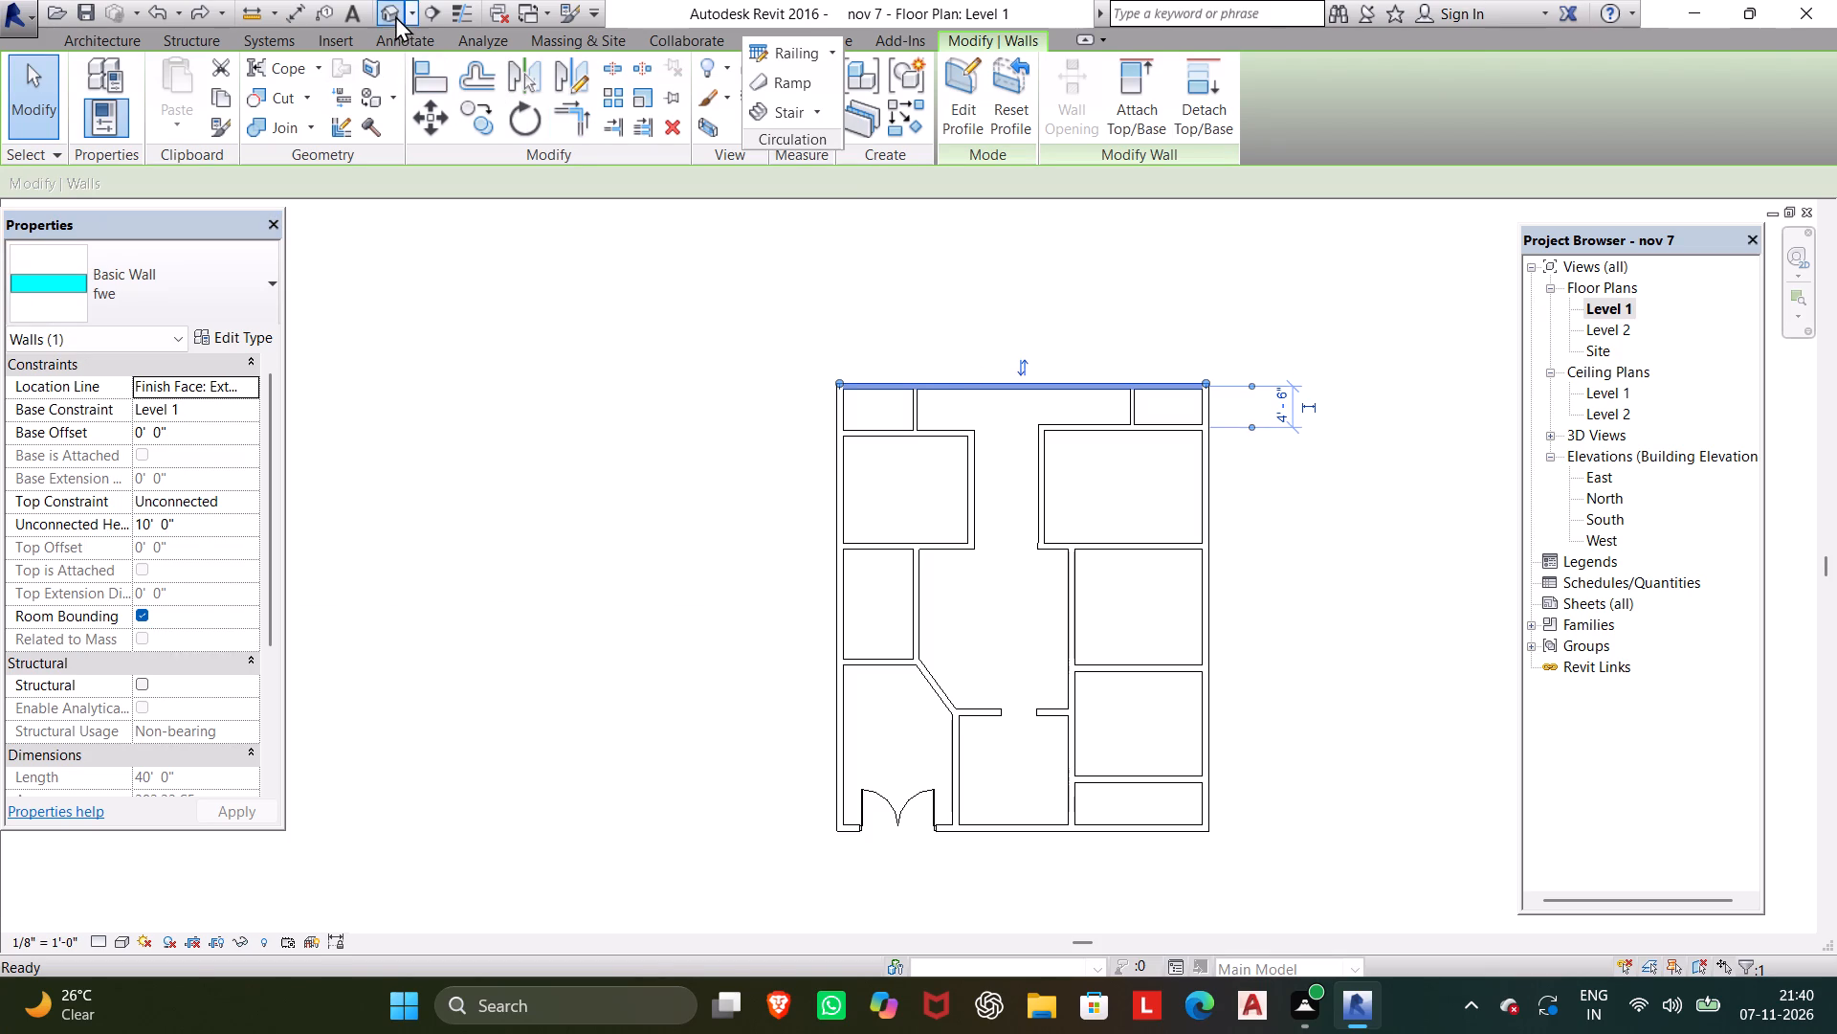
{"action": "middle_click_drag", "start_coordinate": [625, 582], "coordinate": [498, 671], "text": "shift"}
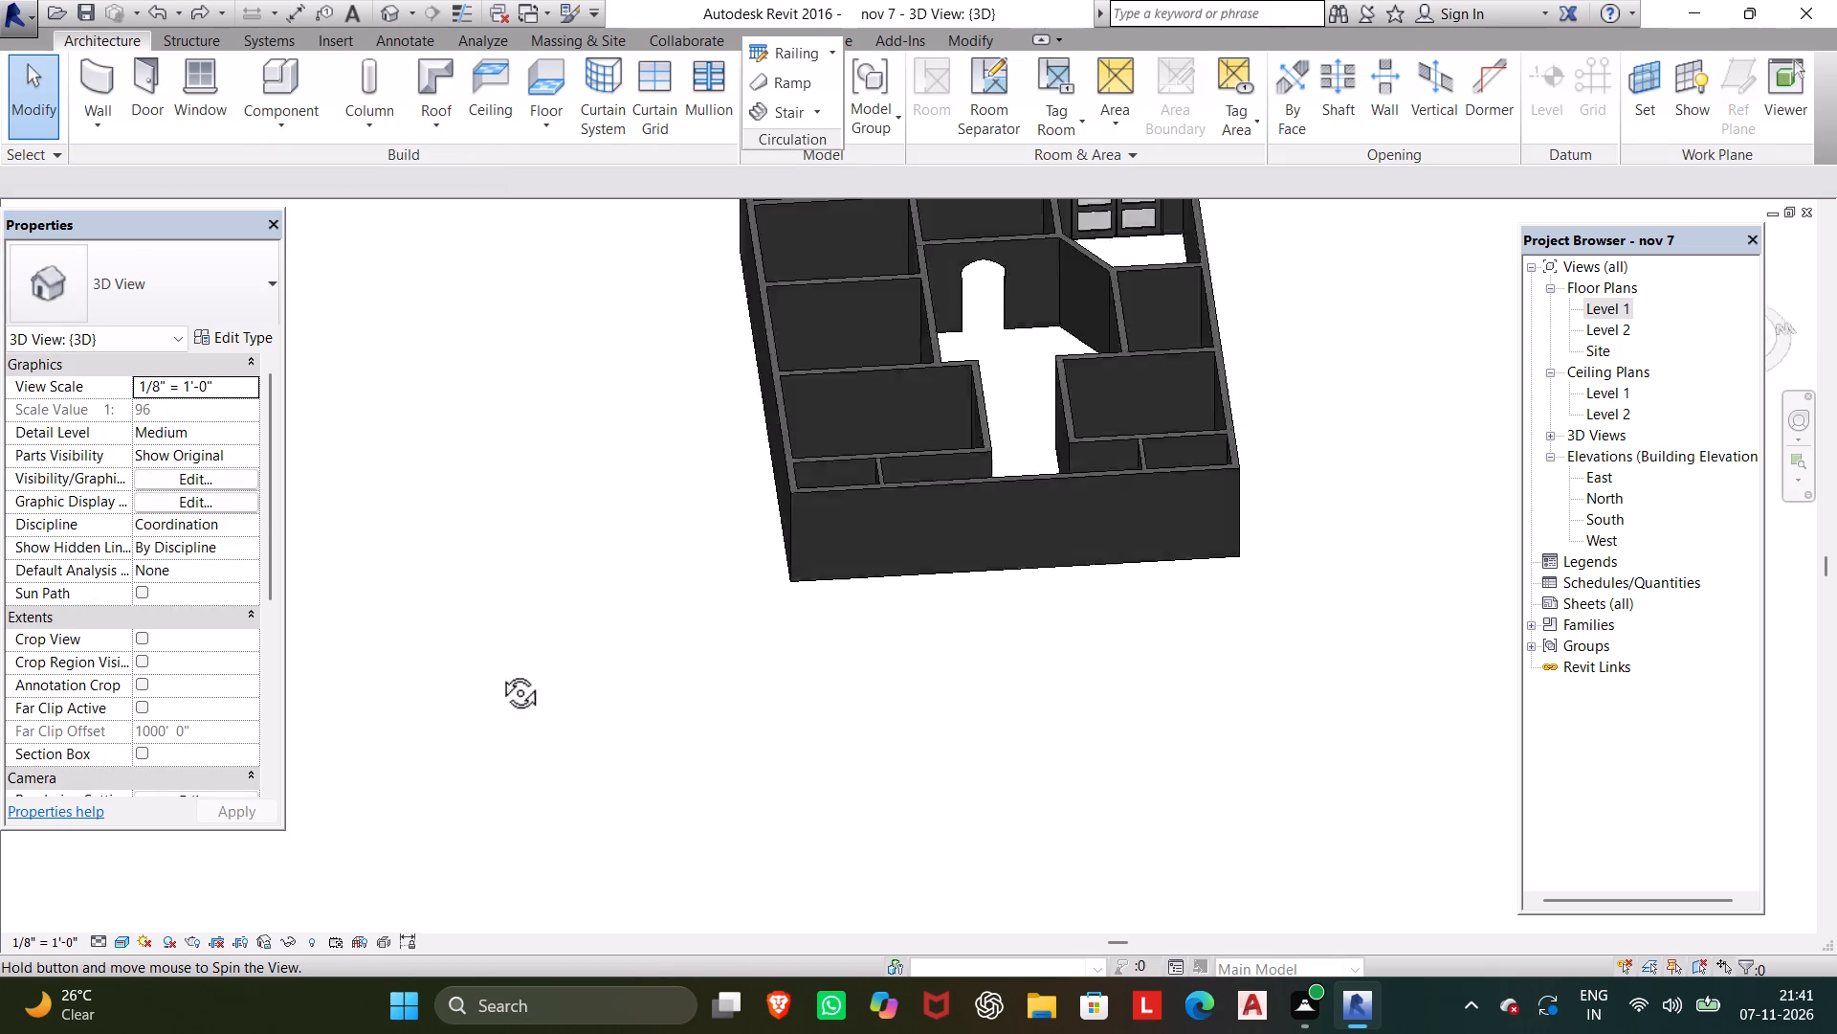
{"action": "middle_click_drag", "start_coordinate": [498, 671], "coordinate": [860, 507], "text": "shift"}
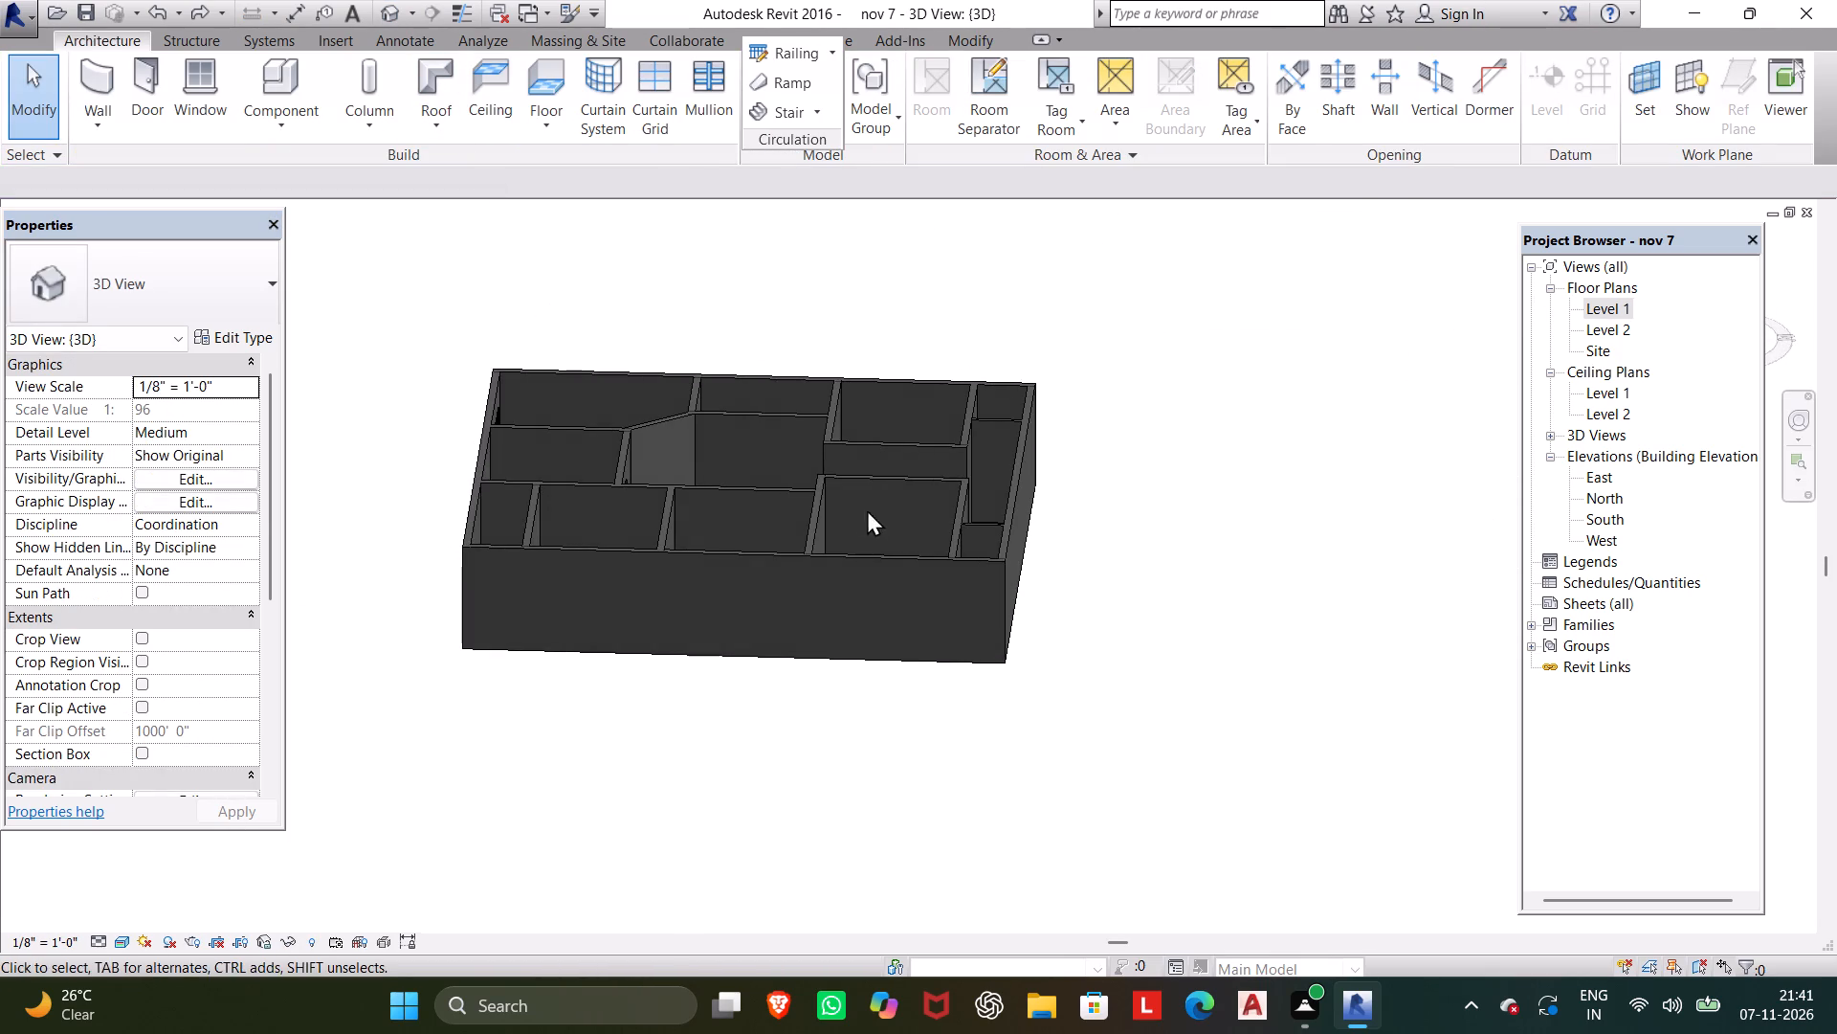
{"action": "left_click", "coordinate": [910, 584]}
{"action": "key", "text": "Escape"}
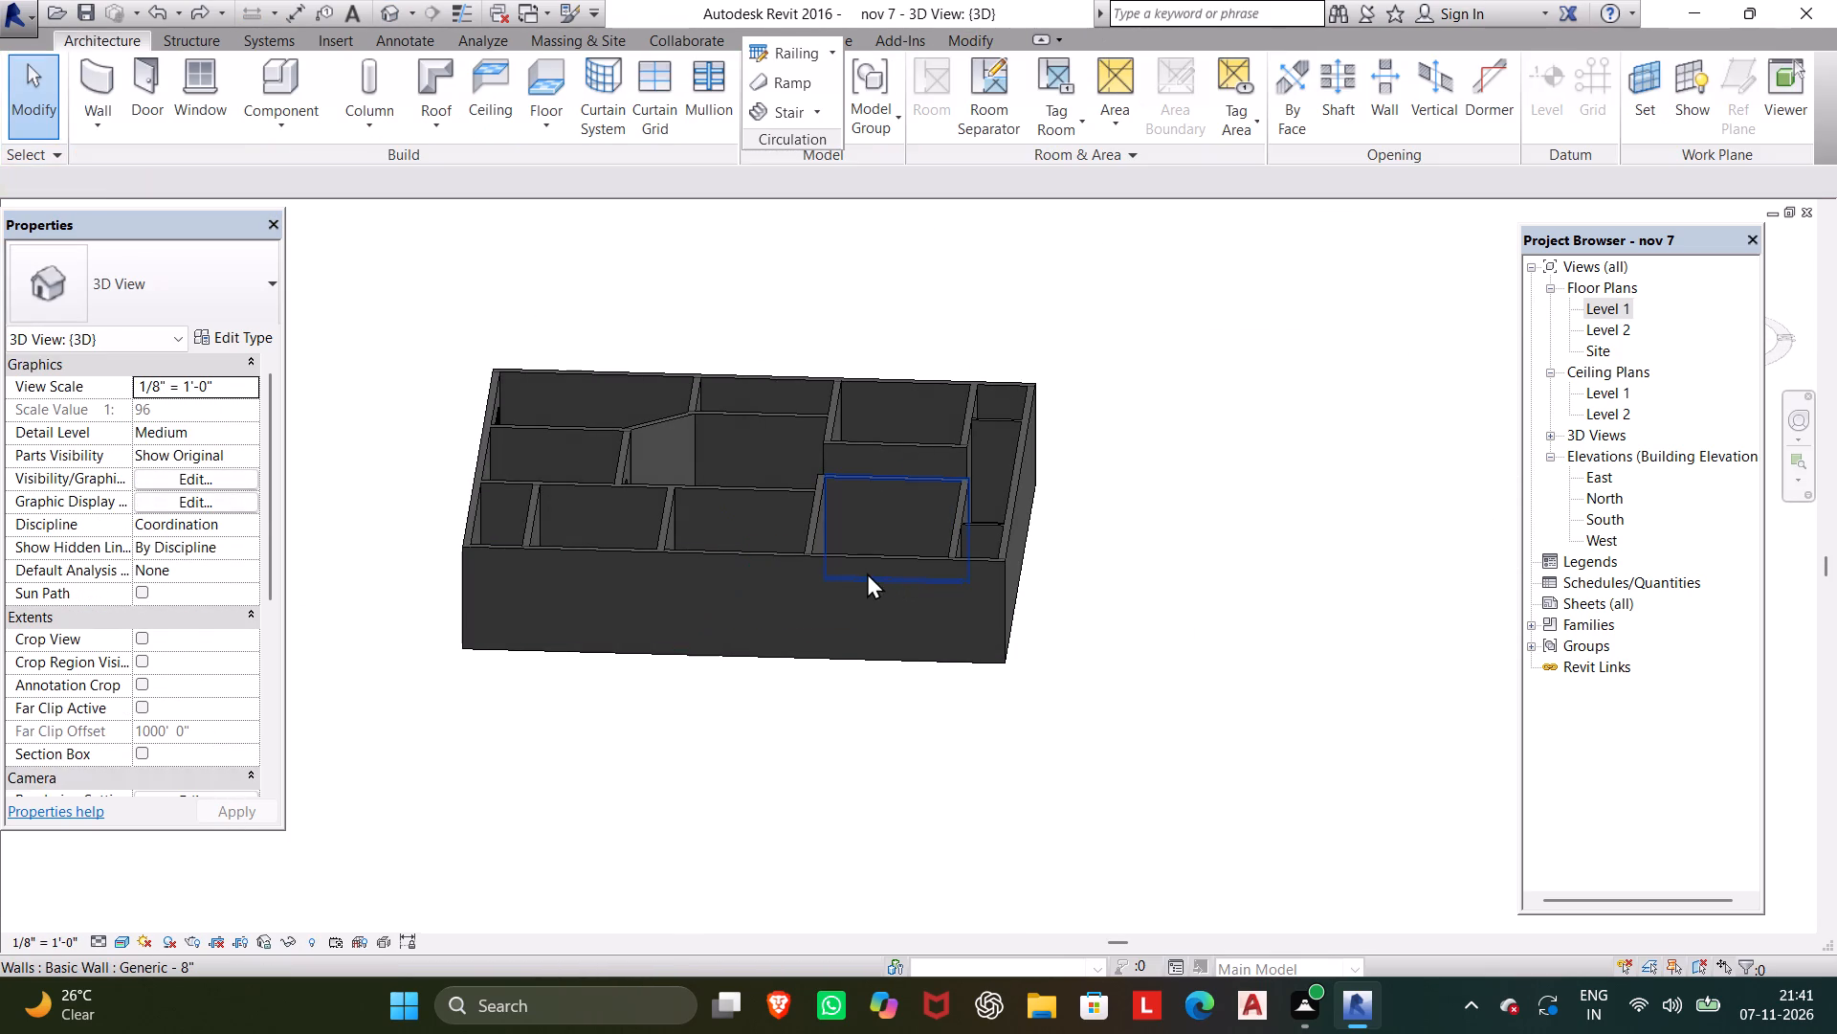
{"action": "key", "text": "Escape"}
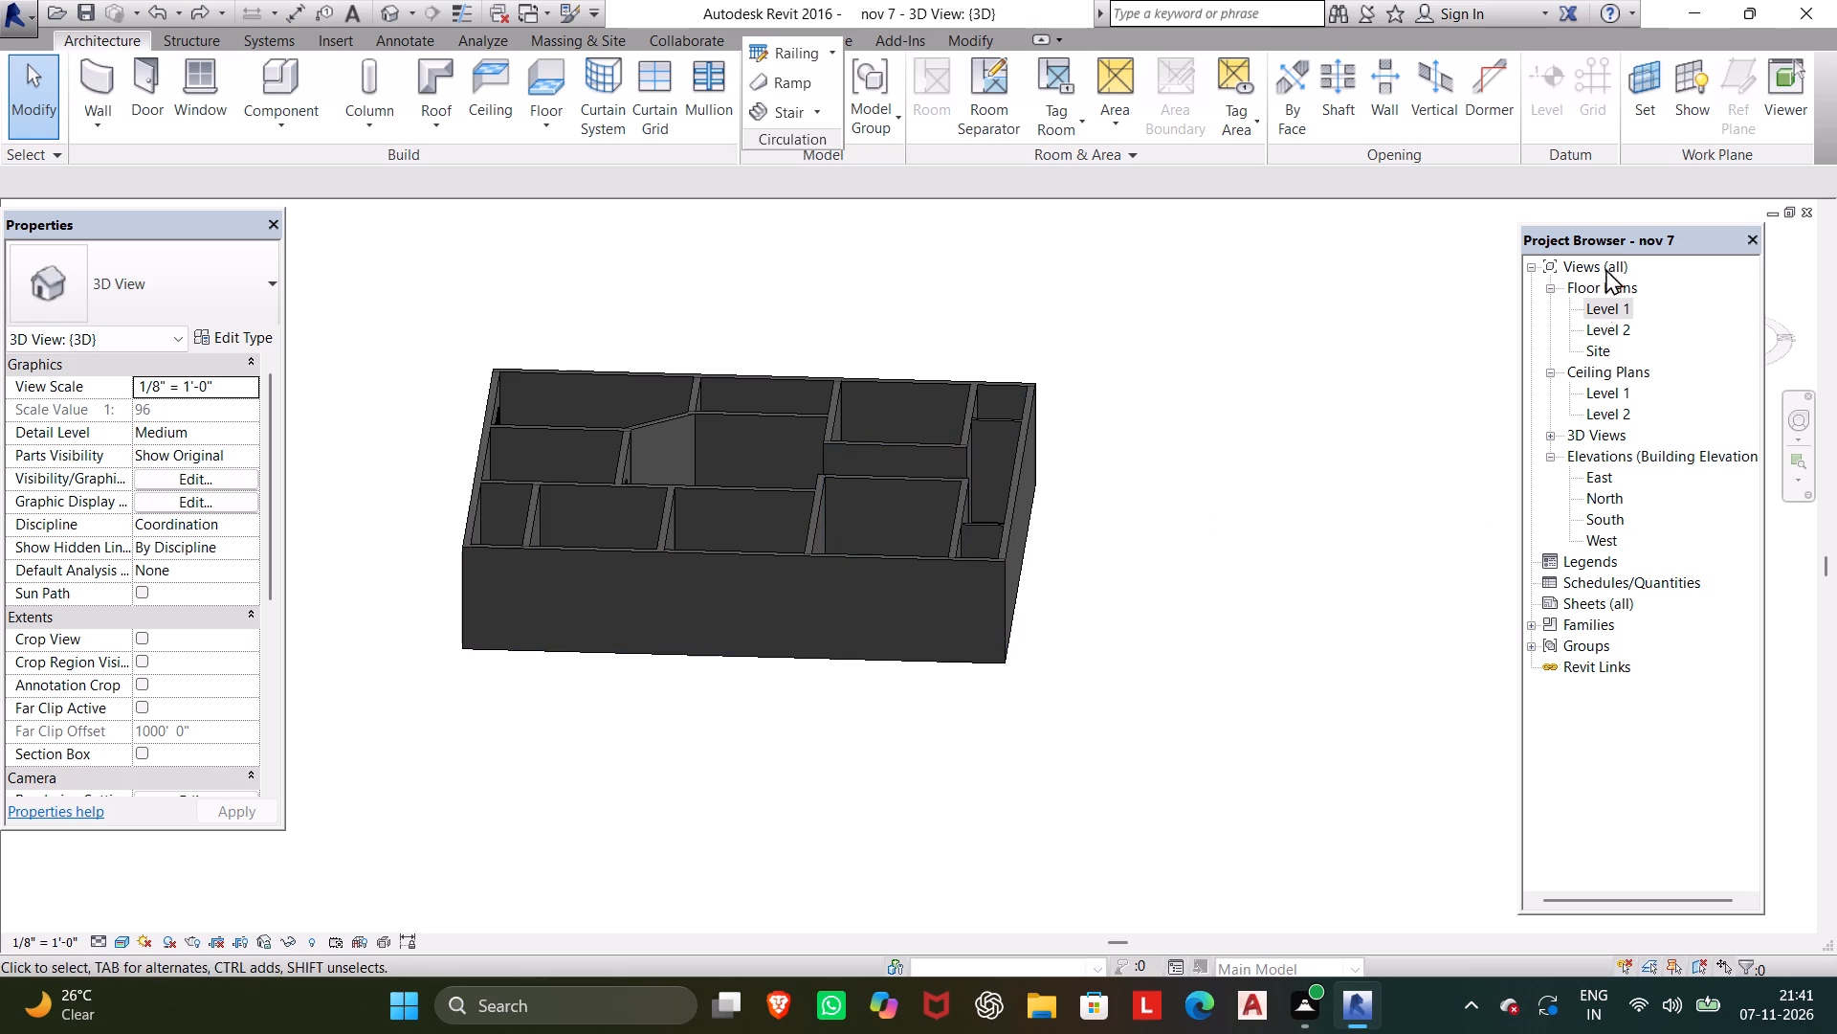
In the Level 1 plan, duplicate the east exterior wall's fwe type as asc and open the new type's structure.
{"action": "double_click", "coordinate": [1613, 307]}
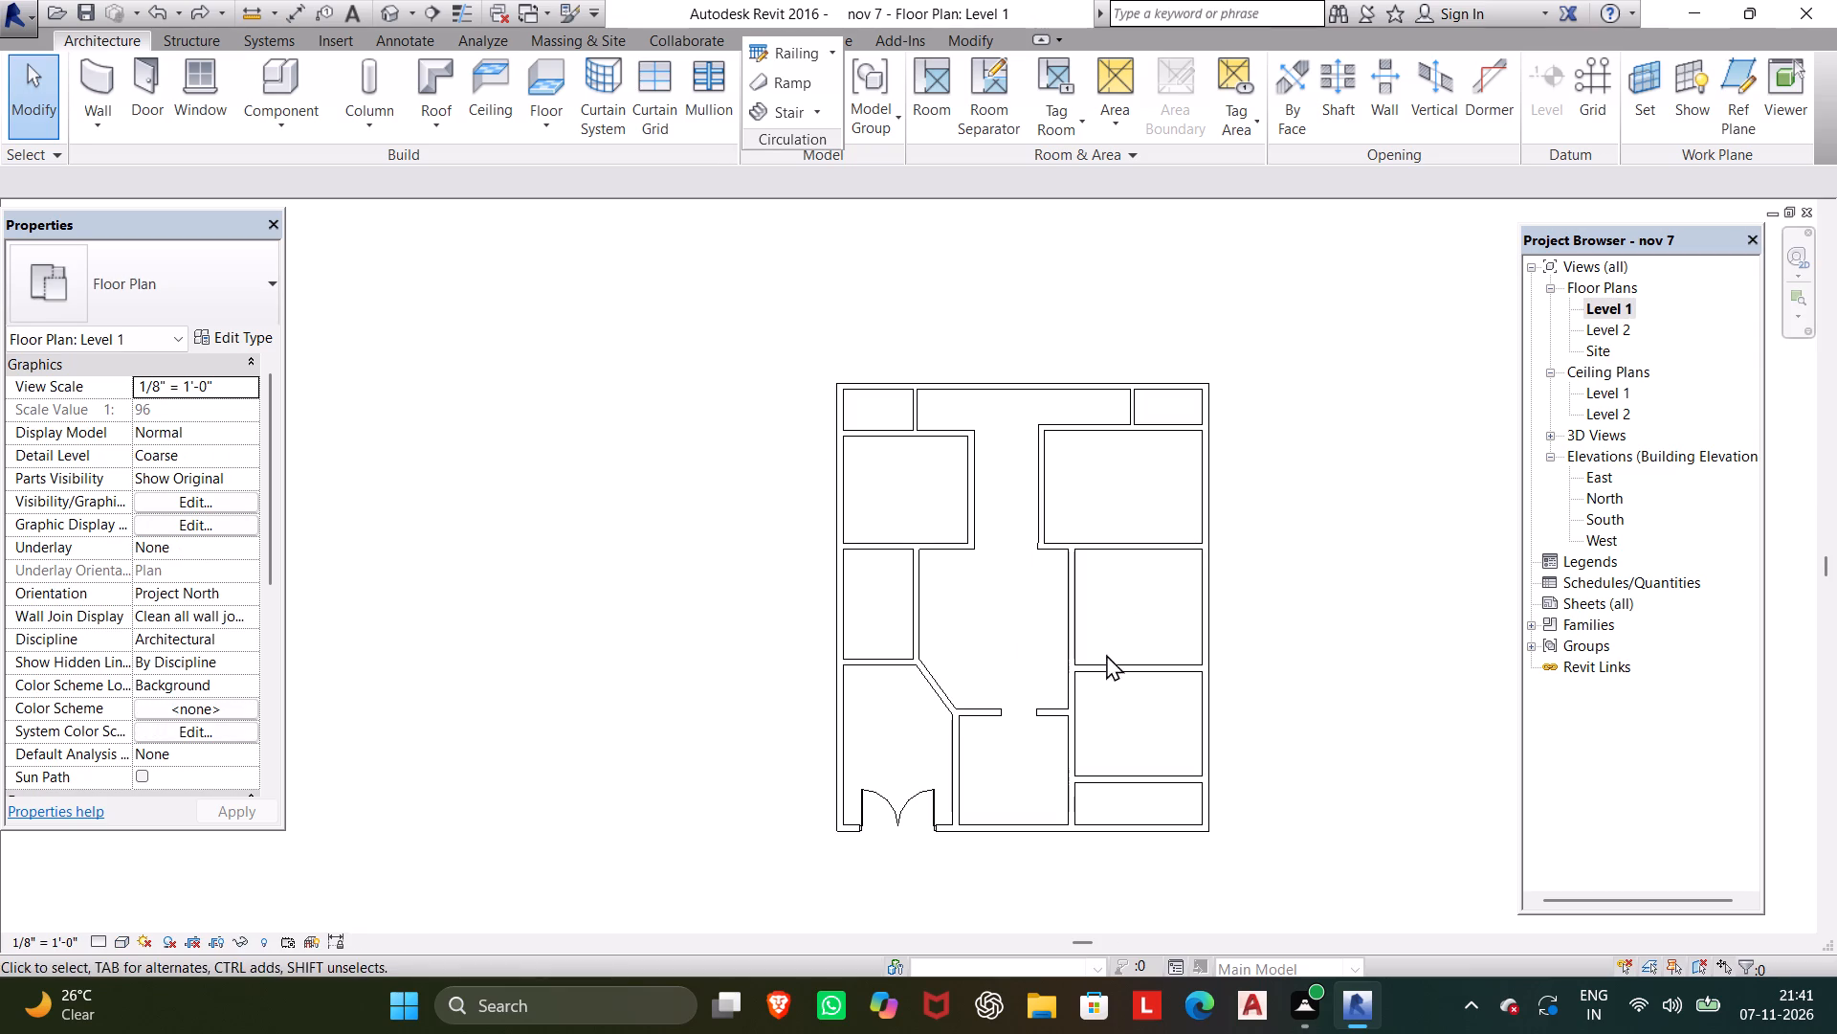
{"action": "left_click", "coordinate": [1212, 574]}
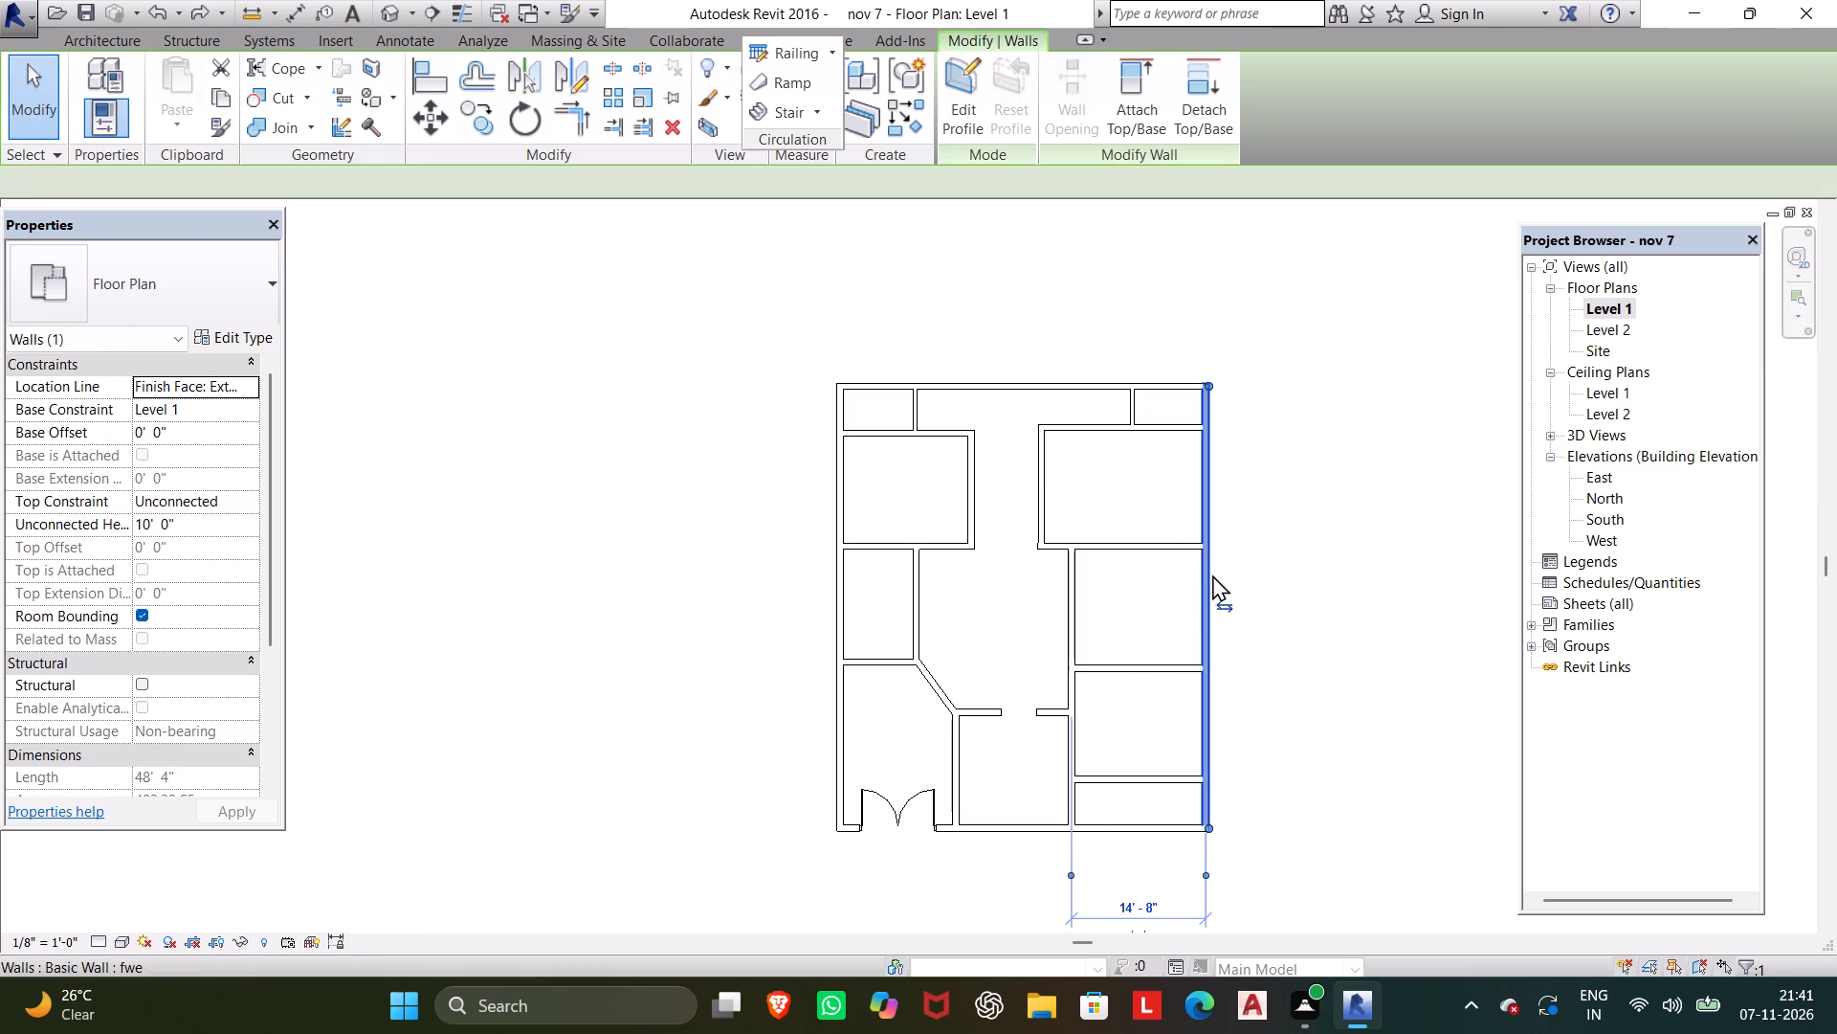
{"action": "left_click", "coordinate": [223, 331]}
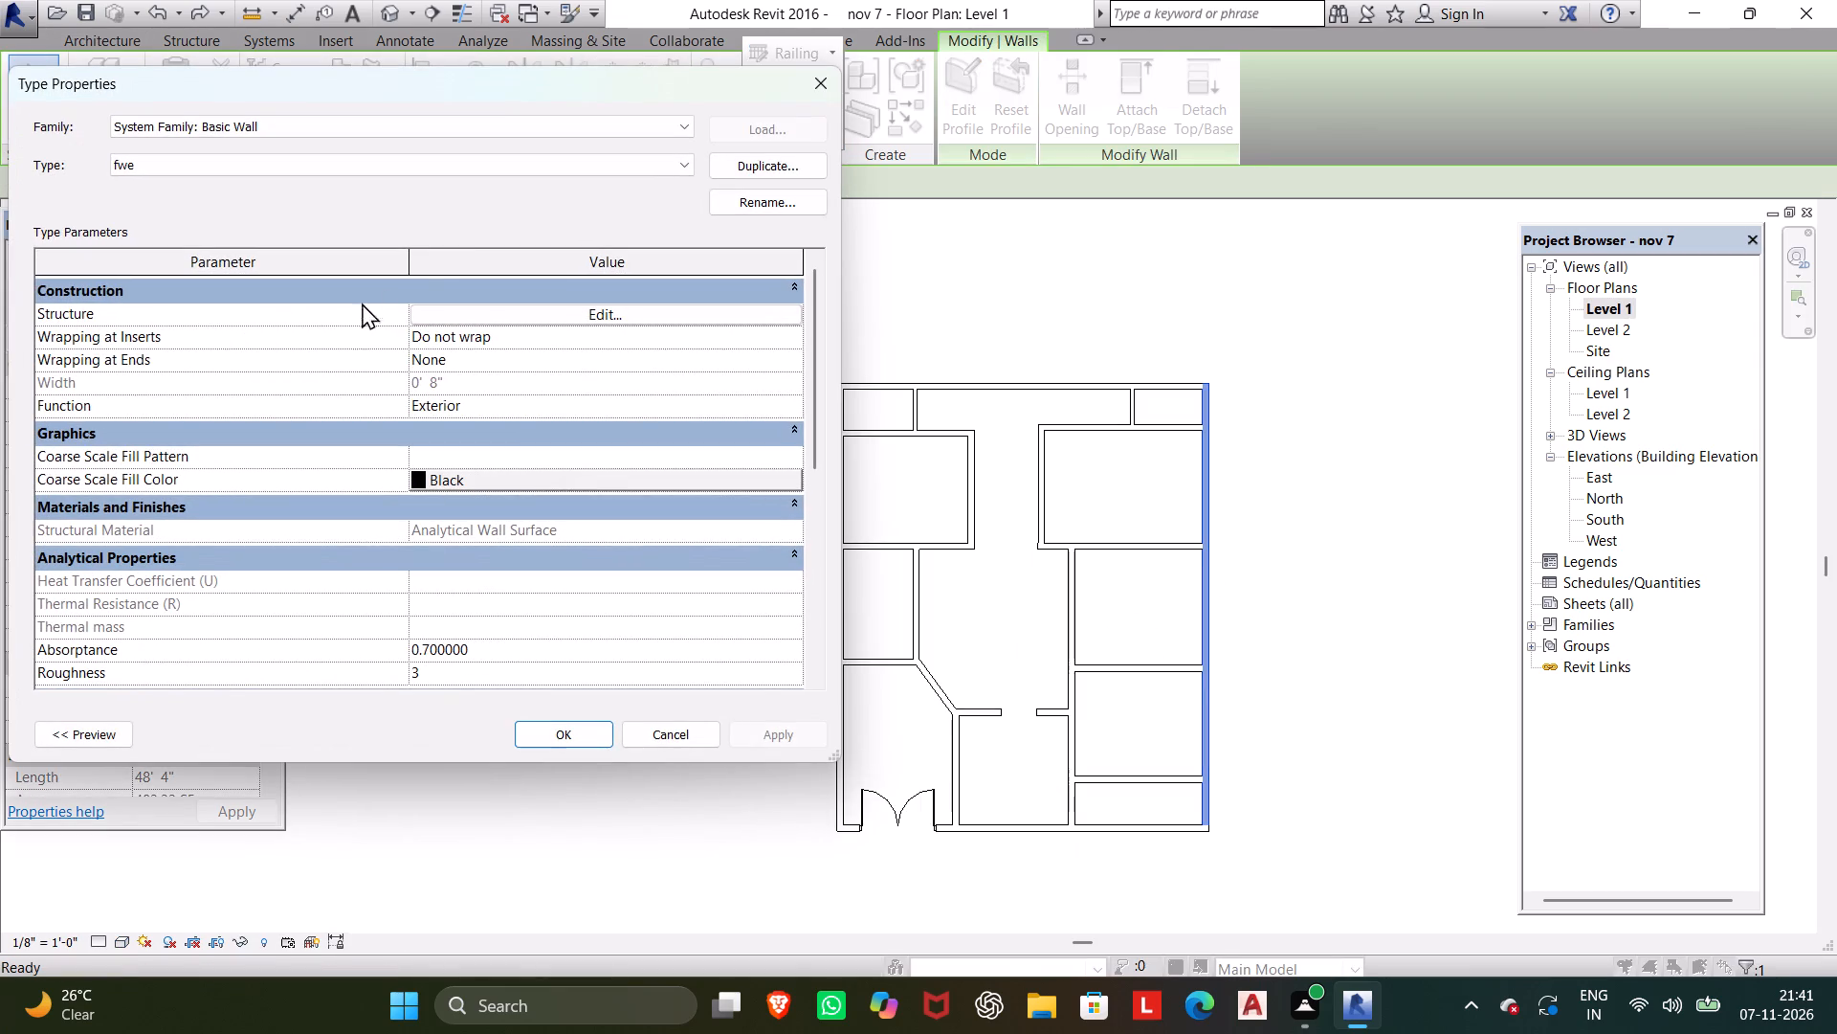
{"action": "left_click", "coordinate": [729, 167]}
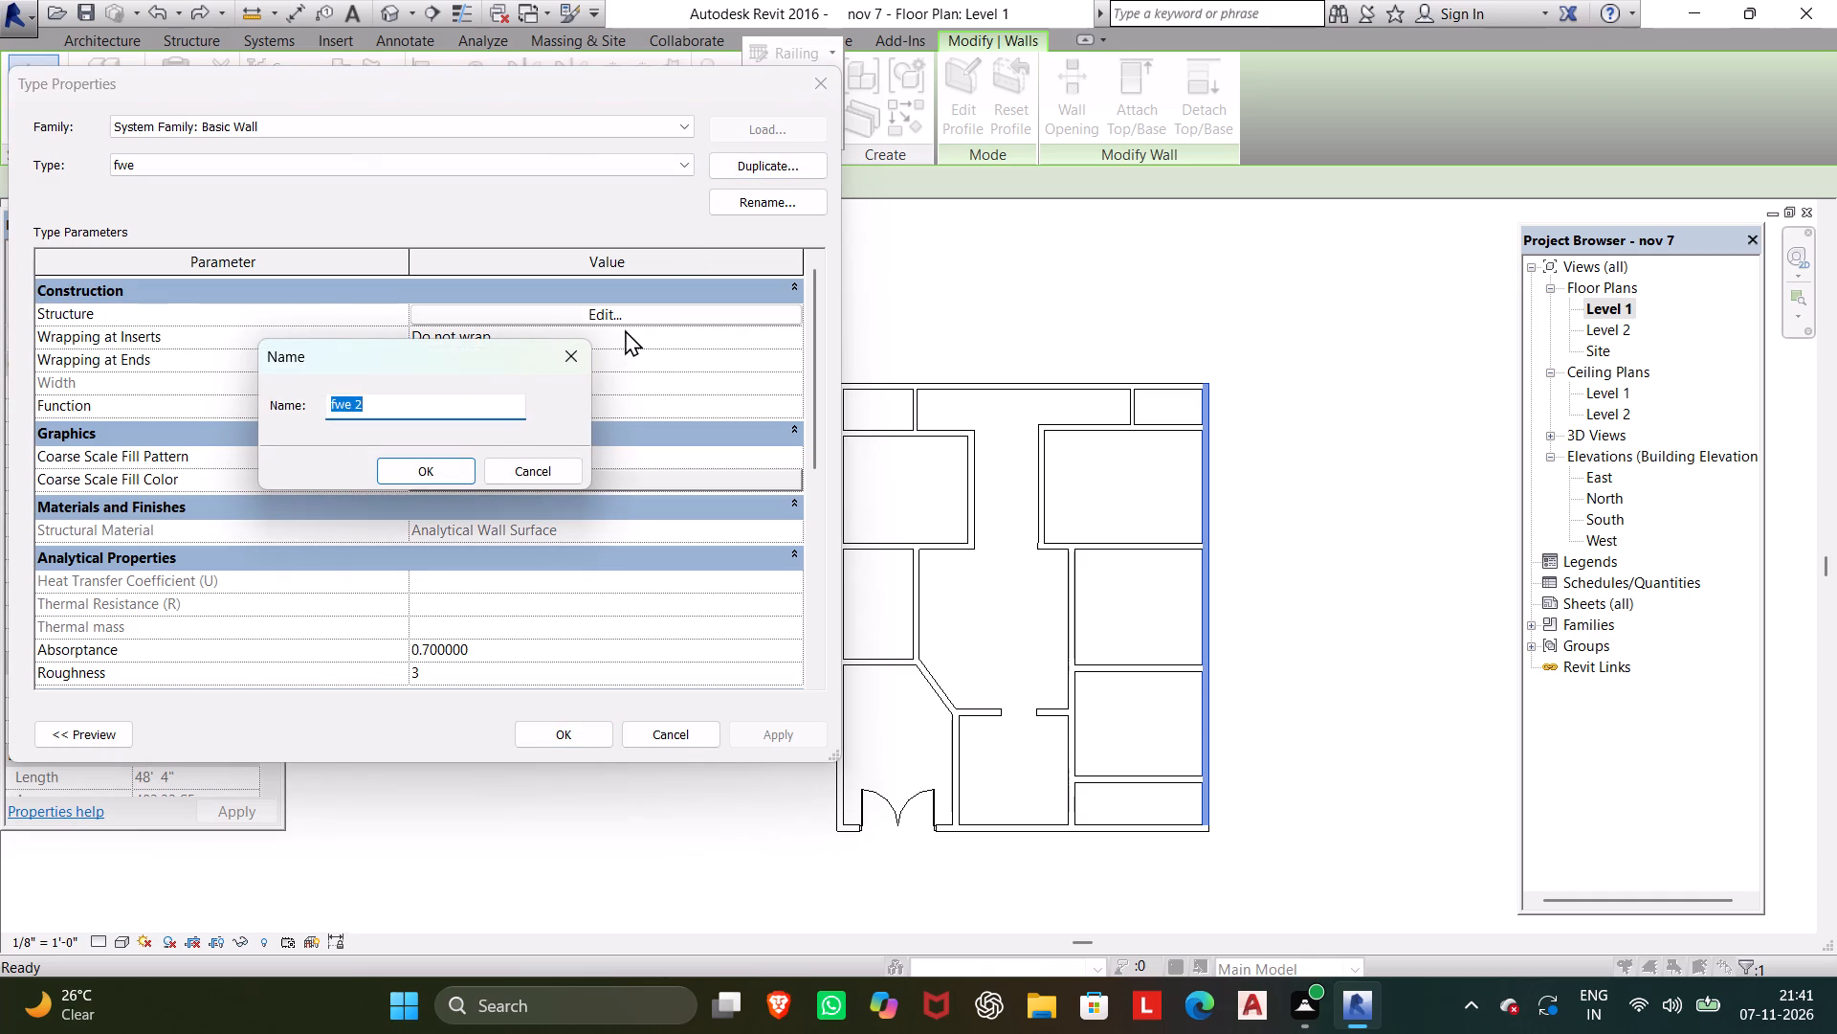
{"action": "left_click", "coordinate": [431, 481]}
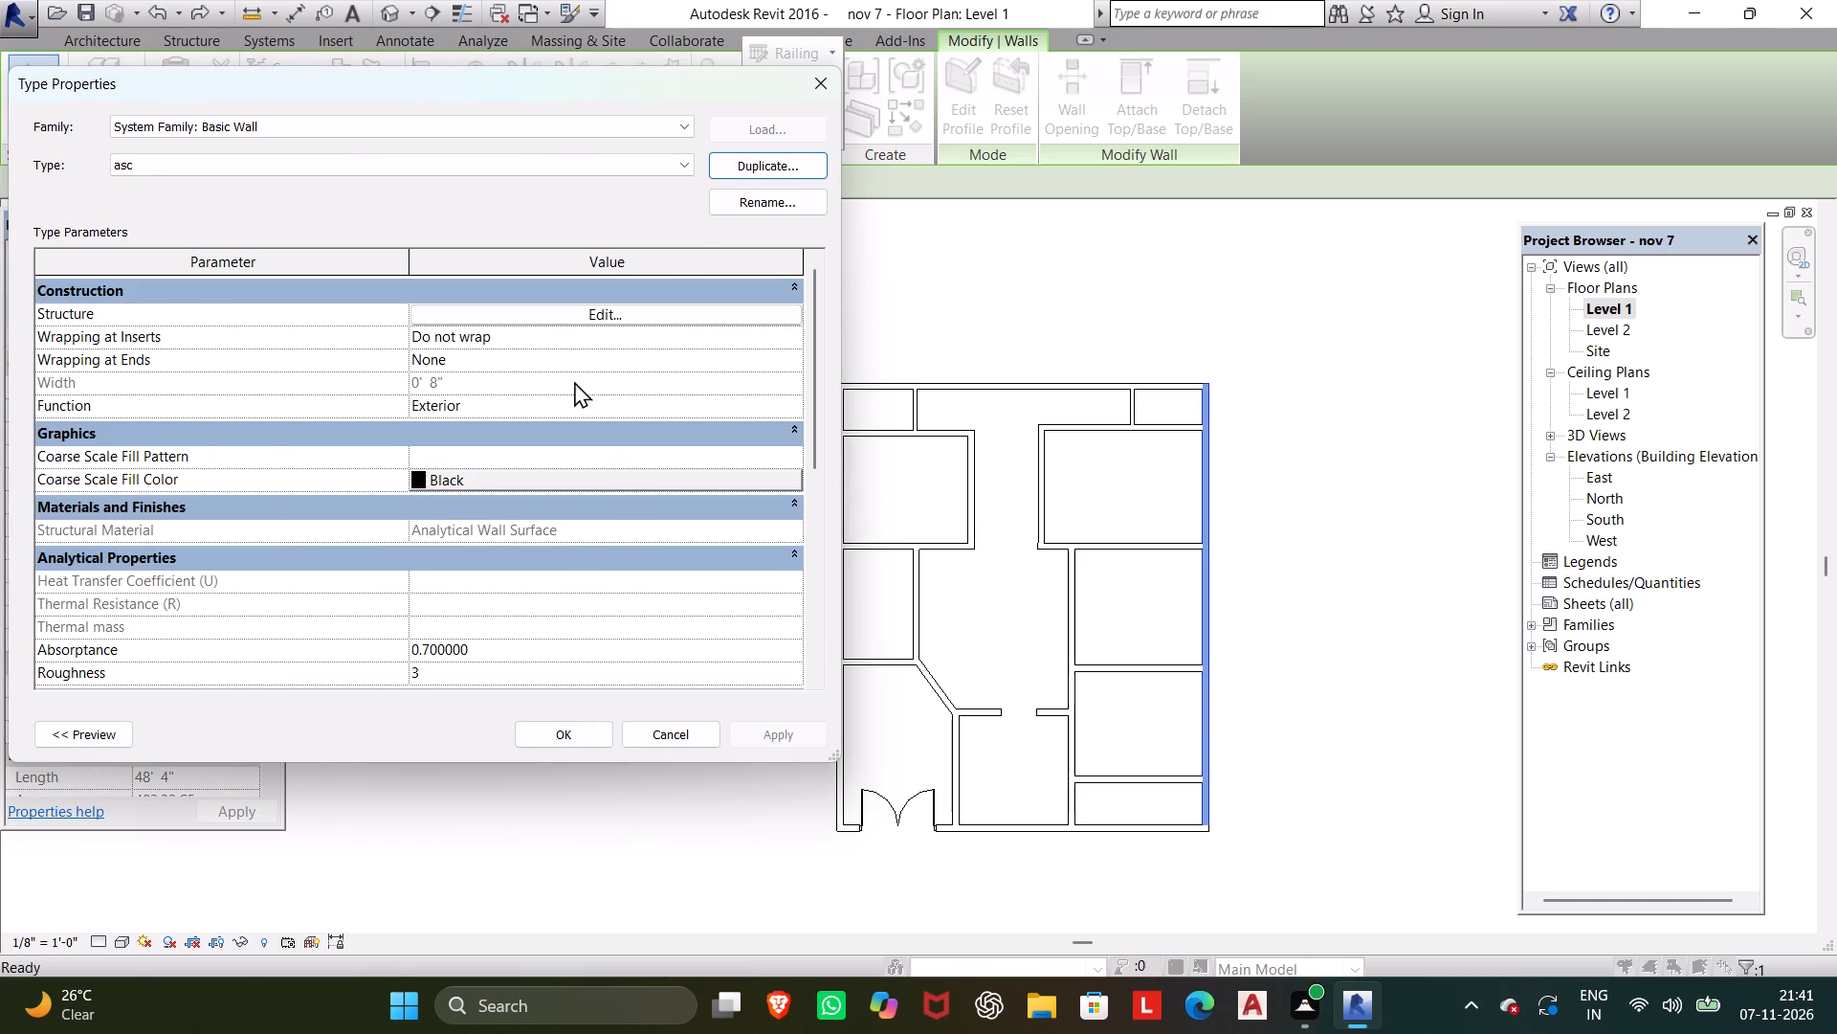
{"action": "left_click", "coordinate": [600, 318]}
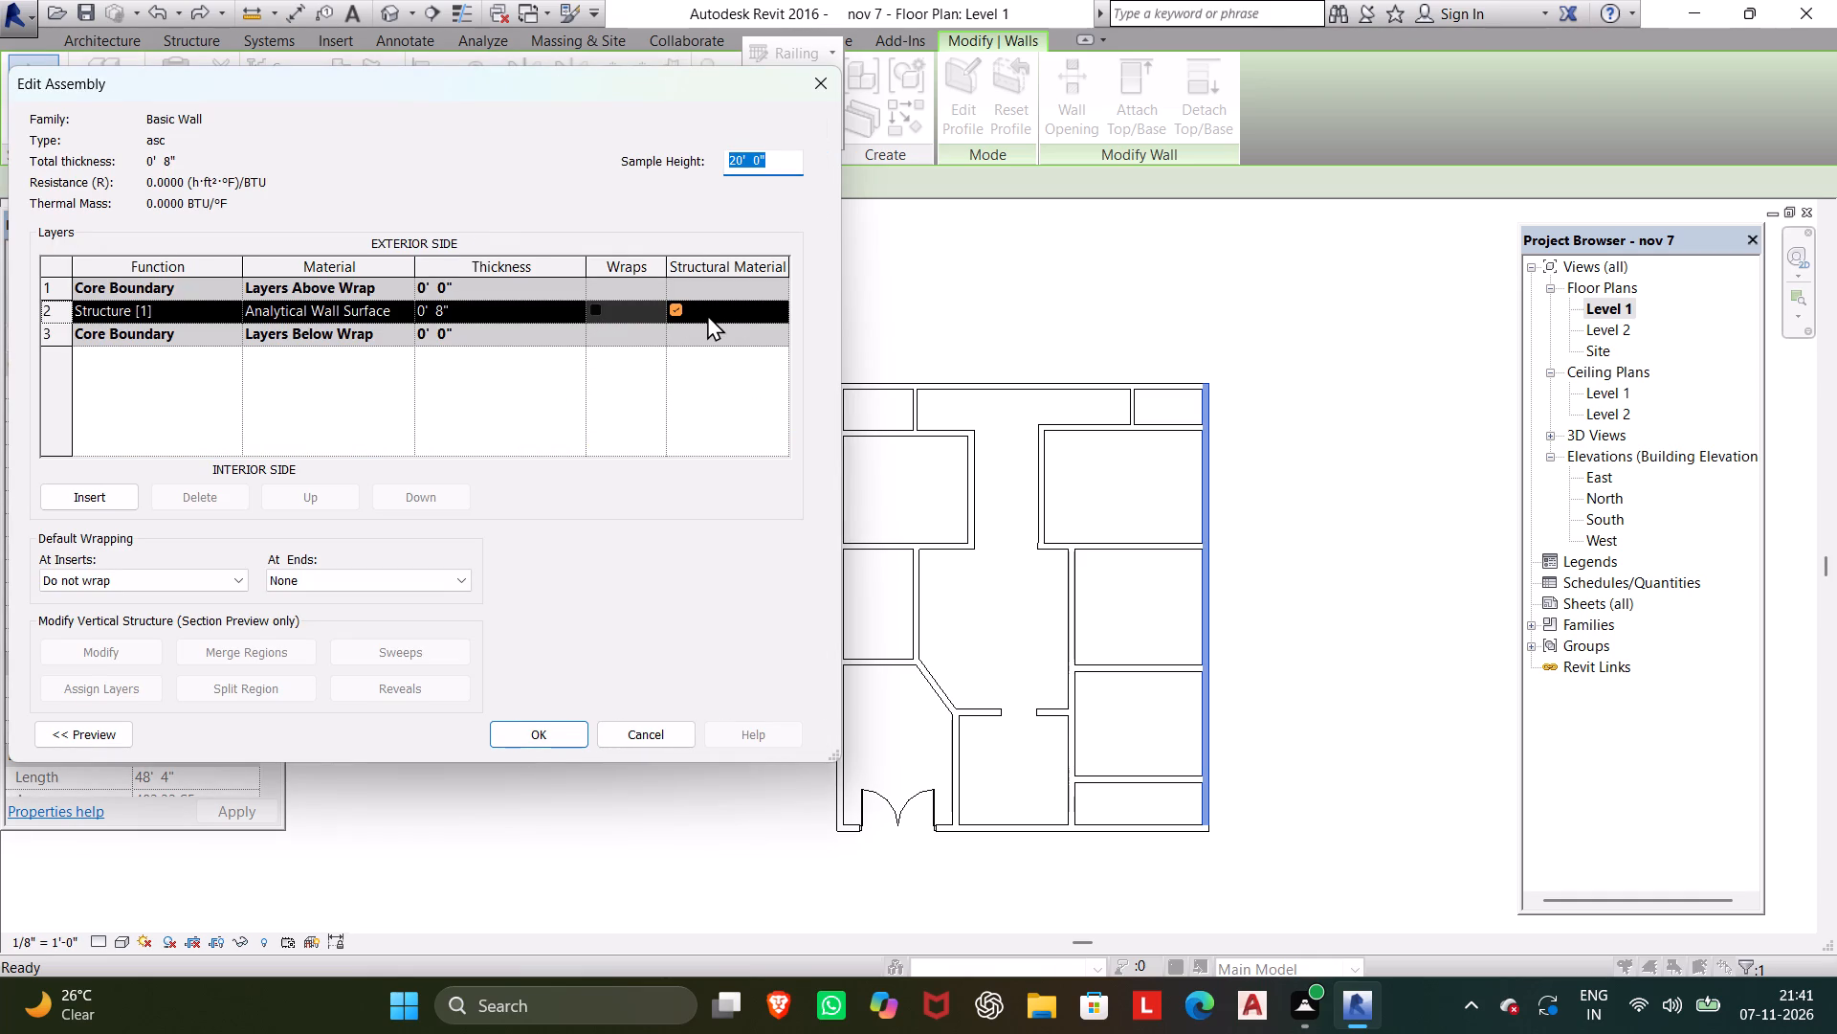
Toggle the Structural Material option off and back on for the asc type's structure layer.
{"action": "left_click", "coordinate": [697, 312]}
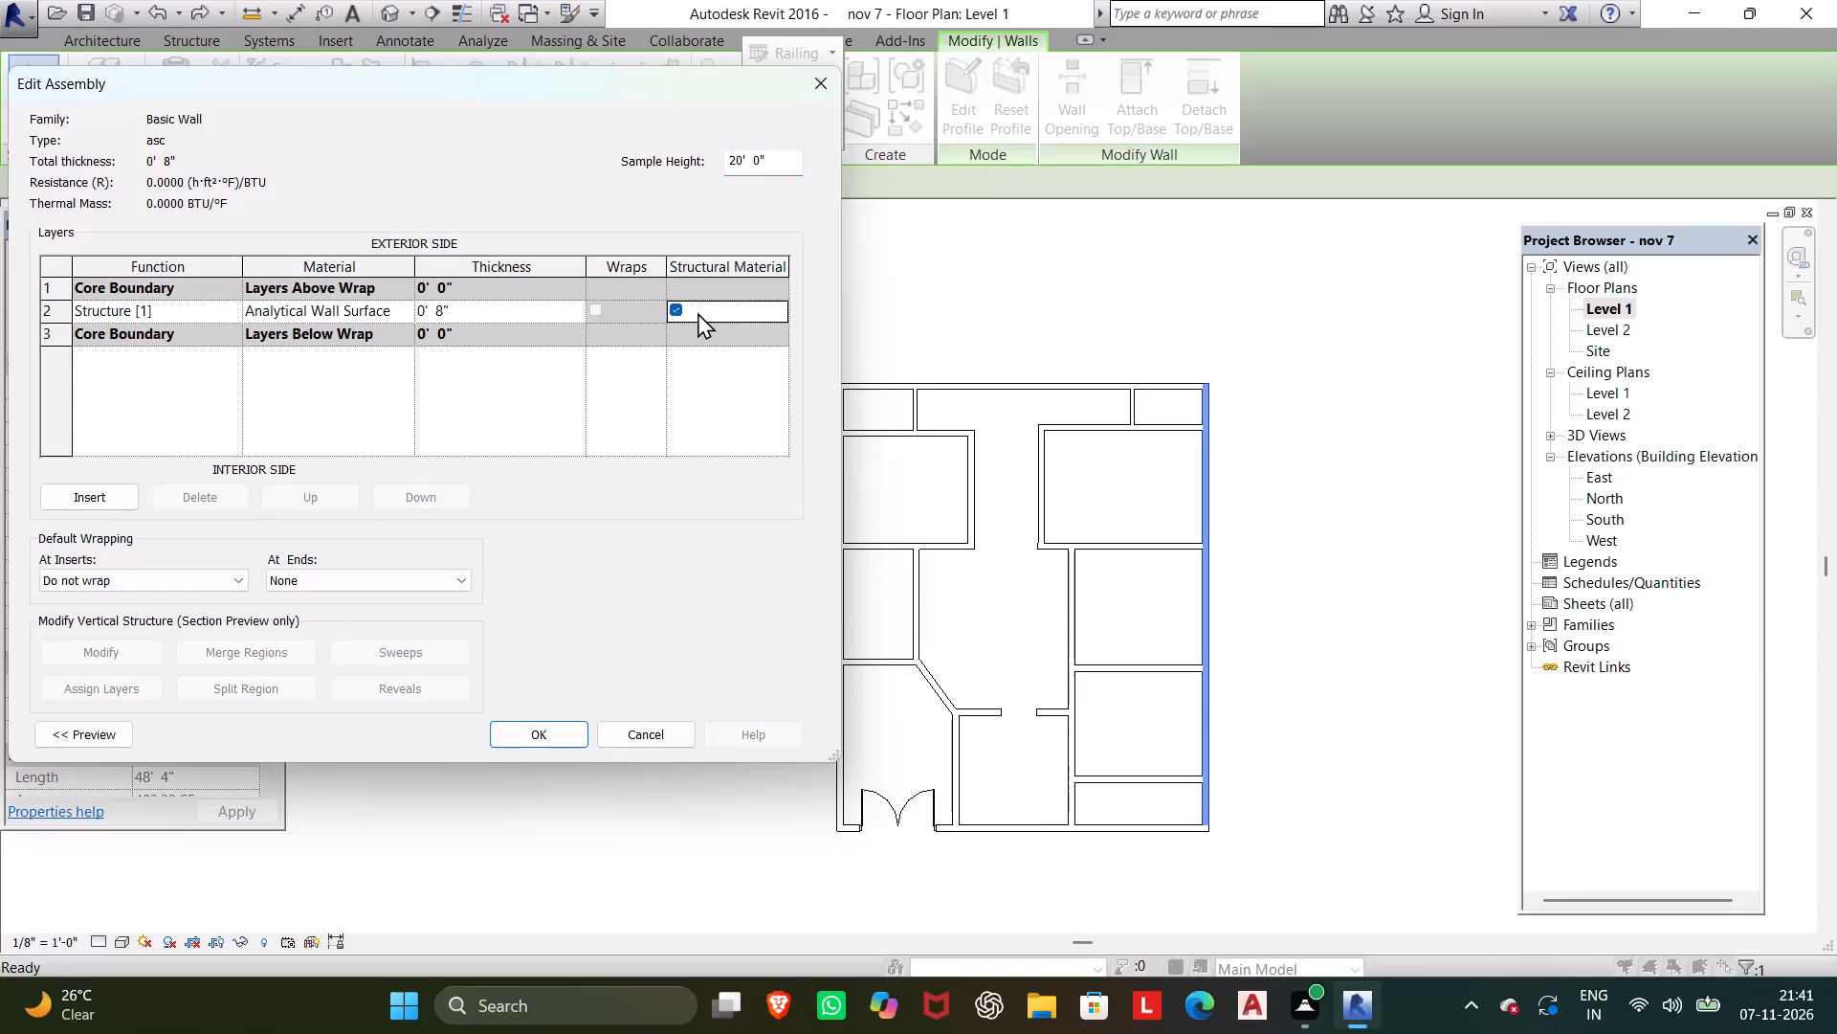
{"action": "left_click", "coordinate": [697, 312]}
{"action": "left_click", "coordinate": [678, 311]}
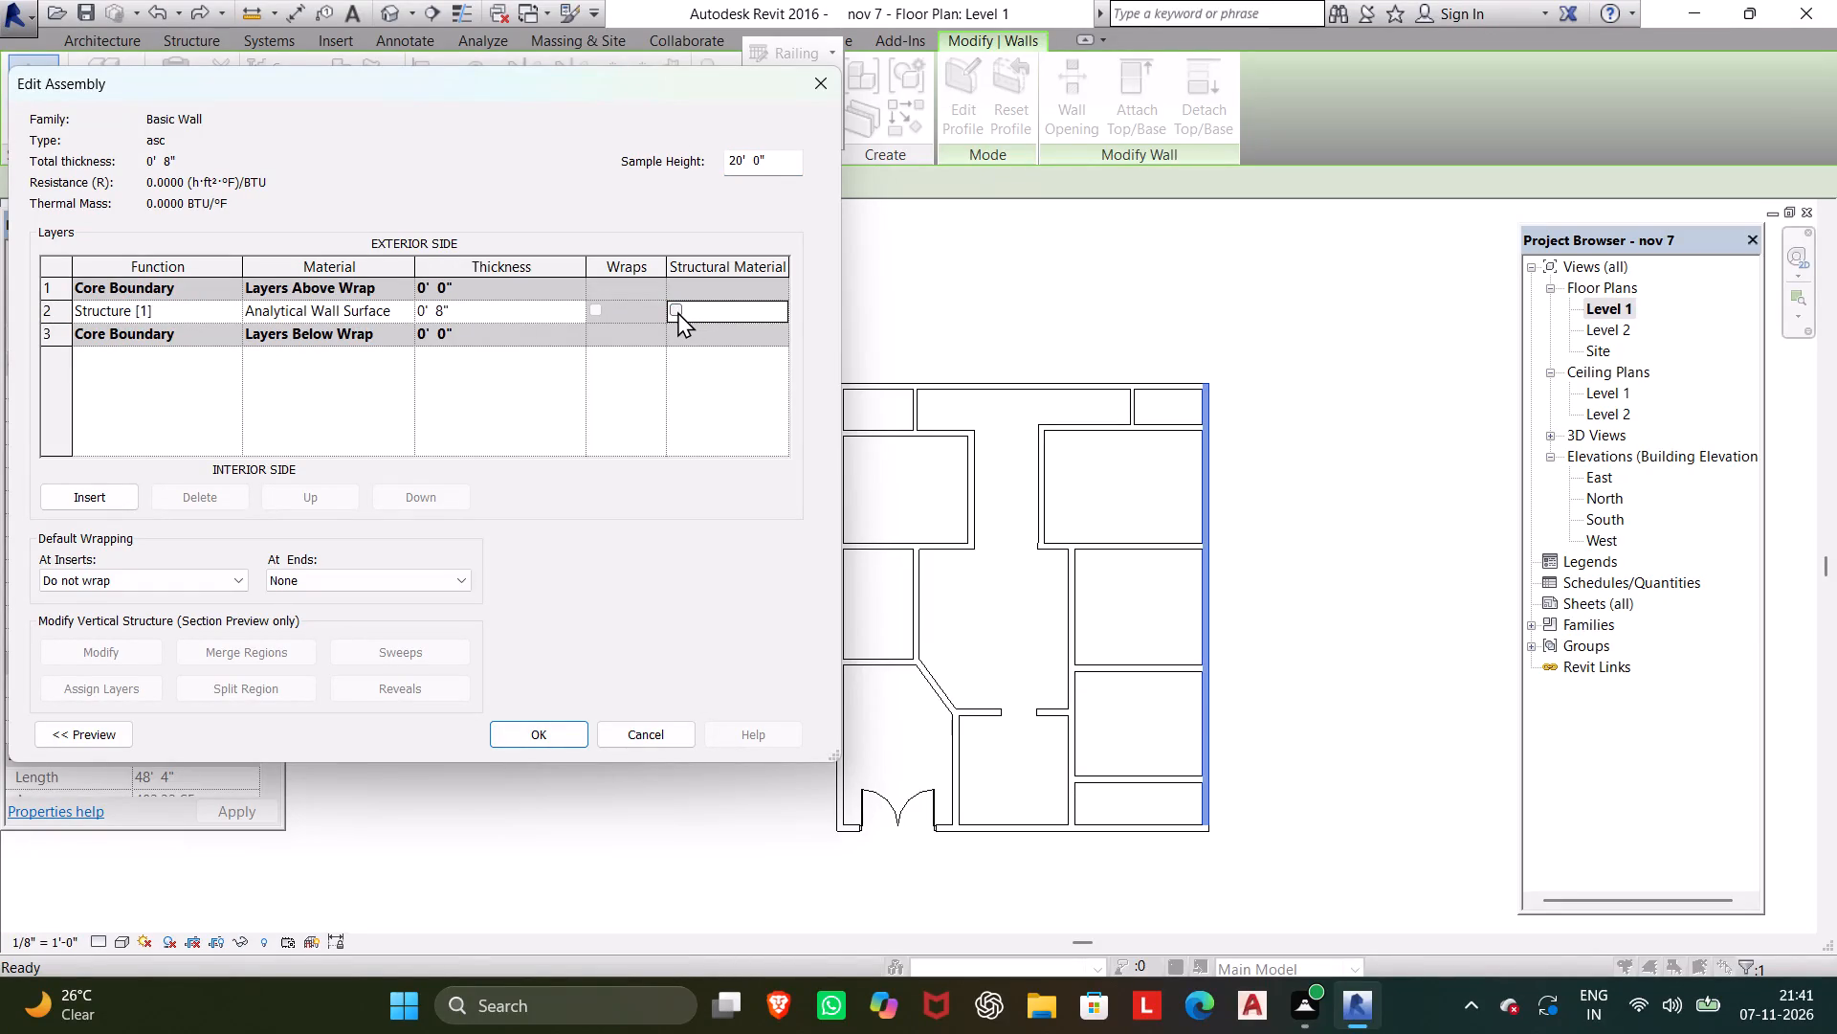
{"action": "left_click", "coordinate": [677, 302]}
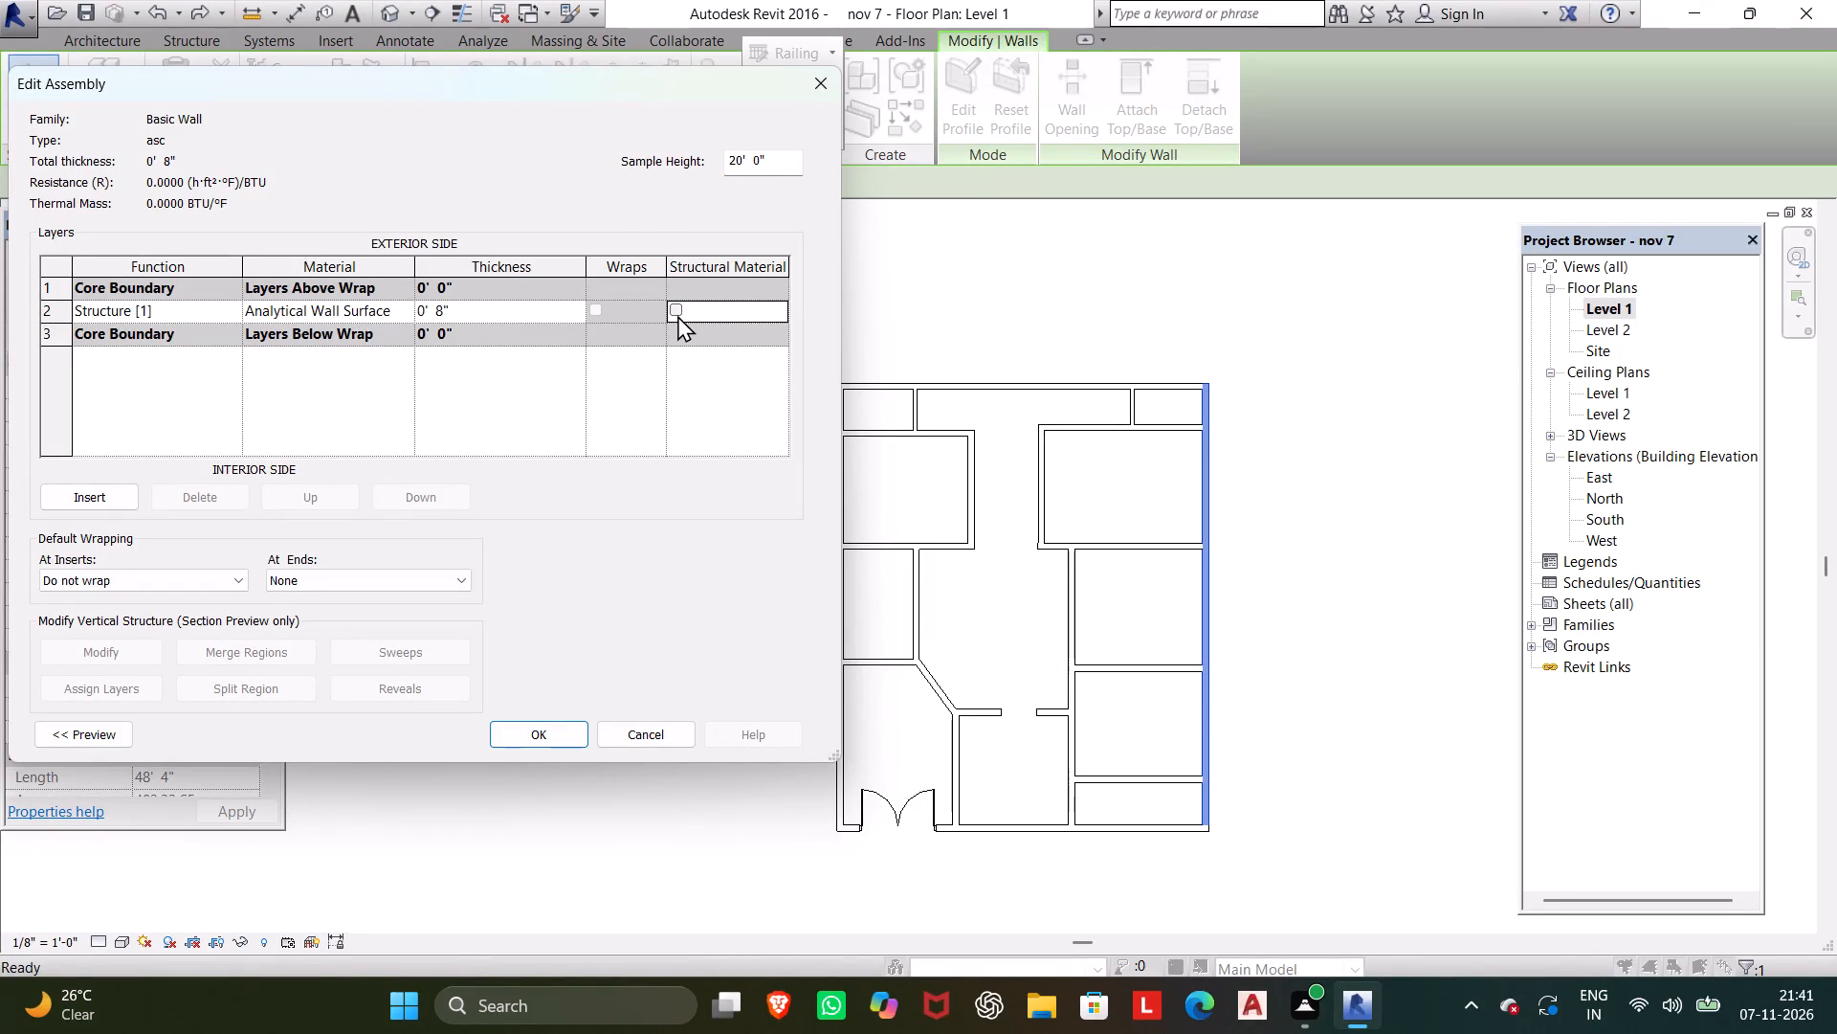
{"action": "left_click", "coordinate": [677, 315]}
Open the asc structure layer's material and turn on Use Render Appearance for Analytical Wall Surface.
{"action": "left_click", "coordinate": [385, 308]}
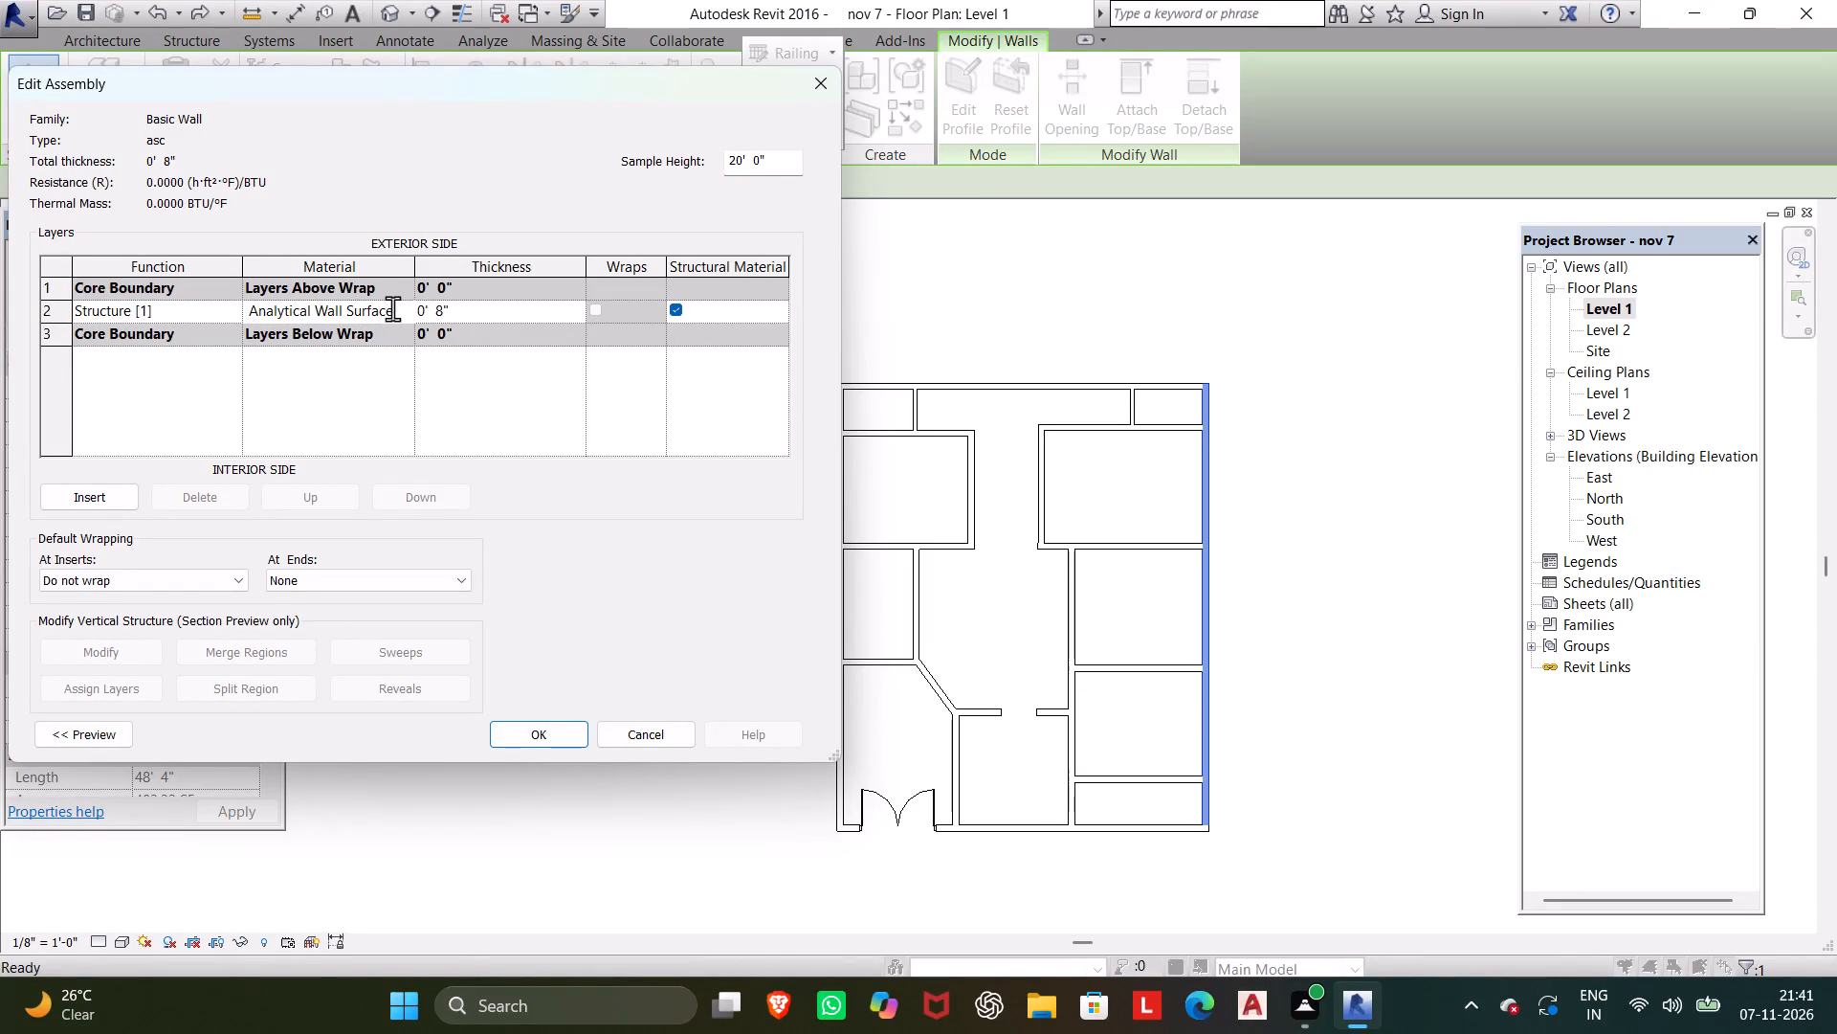
{"action": "left_click", "coordinate": [406, 306]}
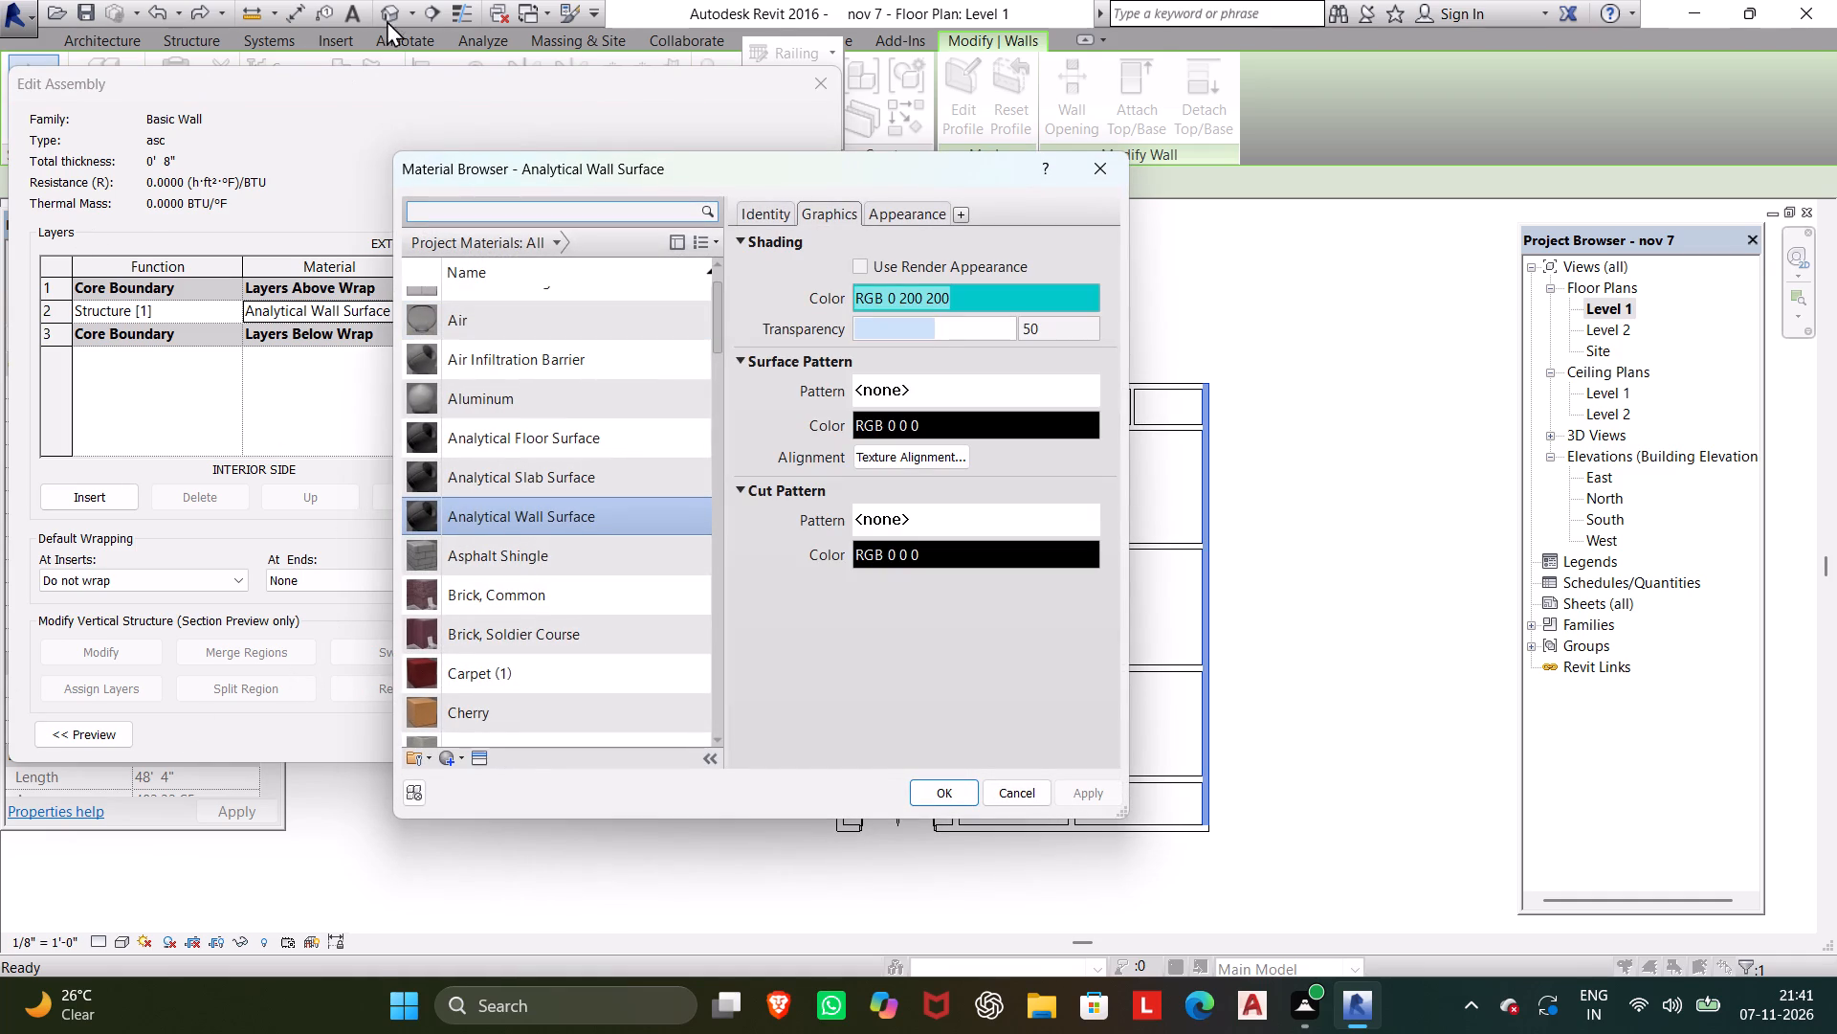
{"action": "left_click", "coordinate": [872, 262]}
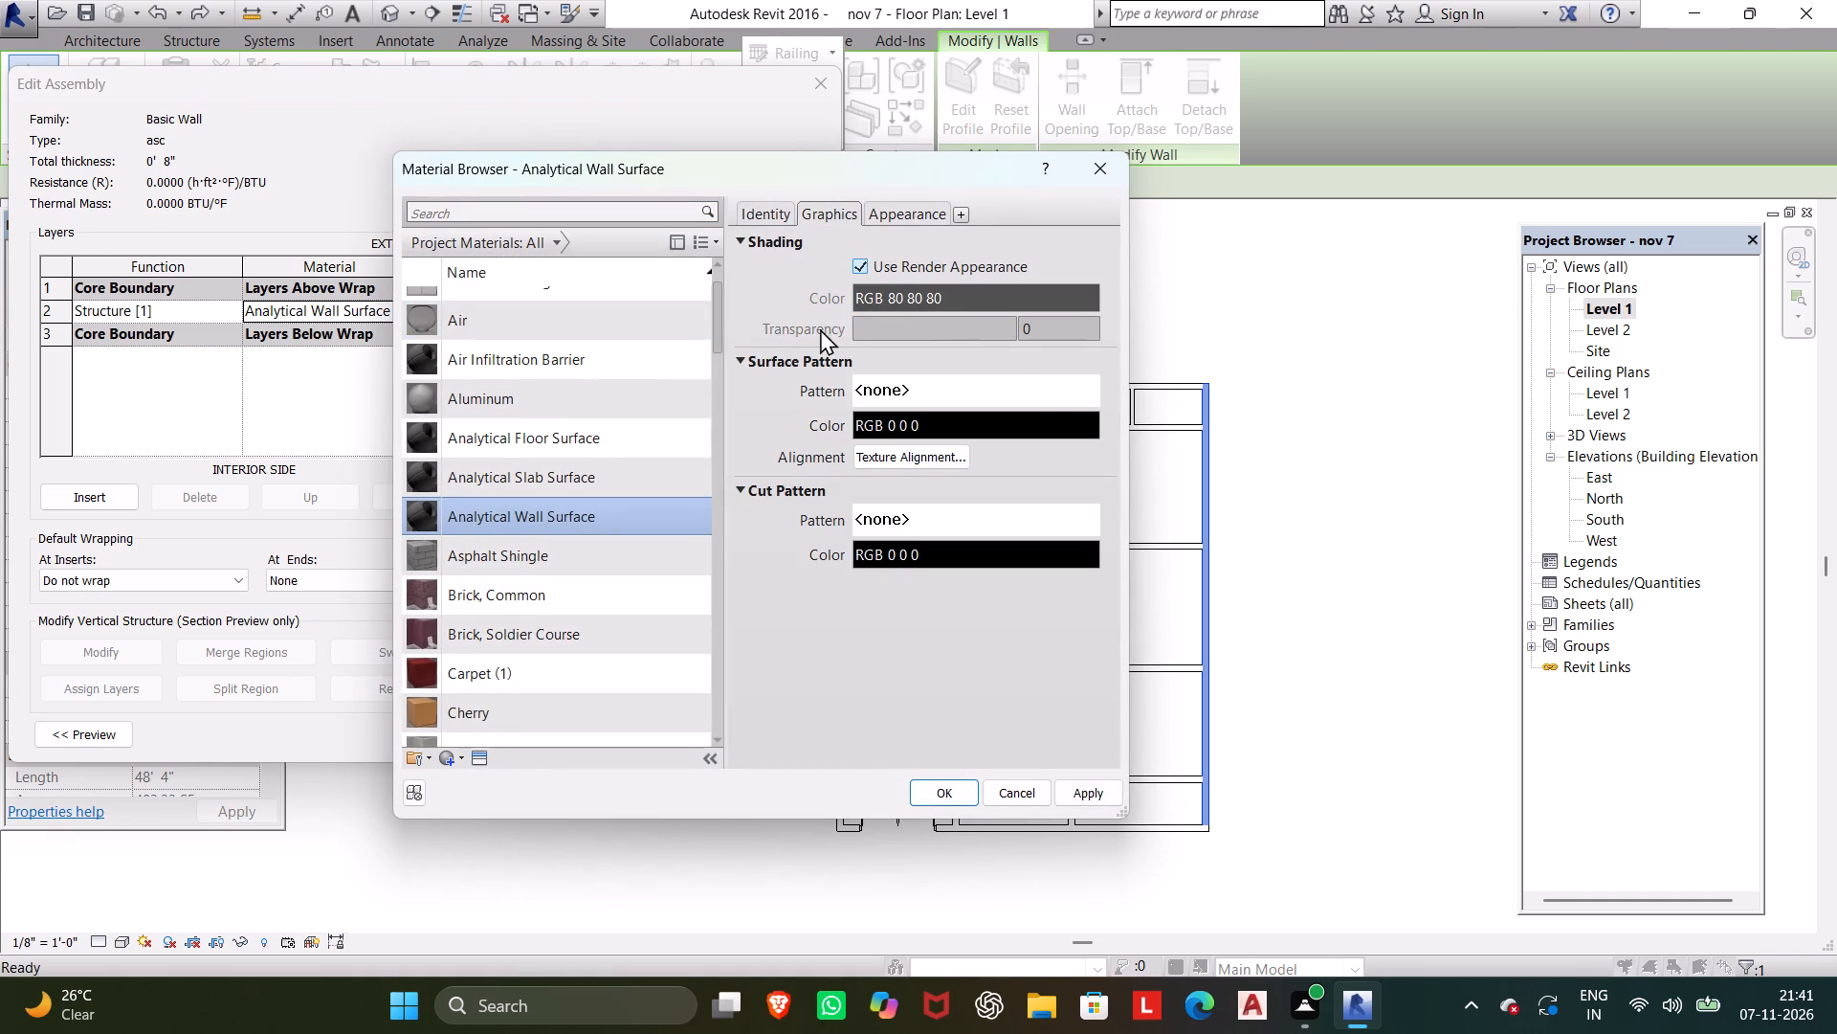
Compare the project materials' shading and assign Concrete, Cast-in-Place gray to the asc type's structure layer.
{"action": "left_click", "coordinate": [543, 322]}
{"action": "scroll", "coordinate": [545, 322], "scroll_direction": "up", "scroll_amount": 3}
{"action": "left_click", "coordinate": [545, 322]}
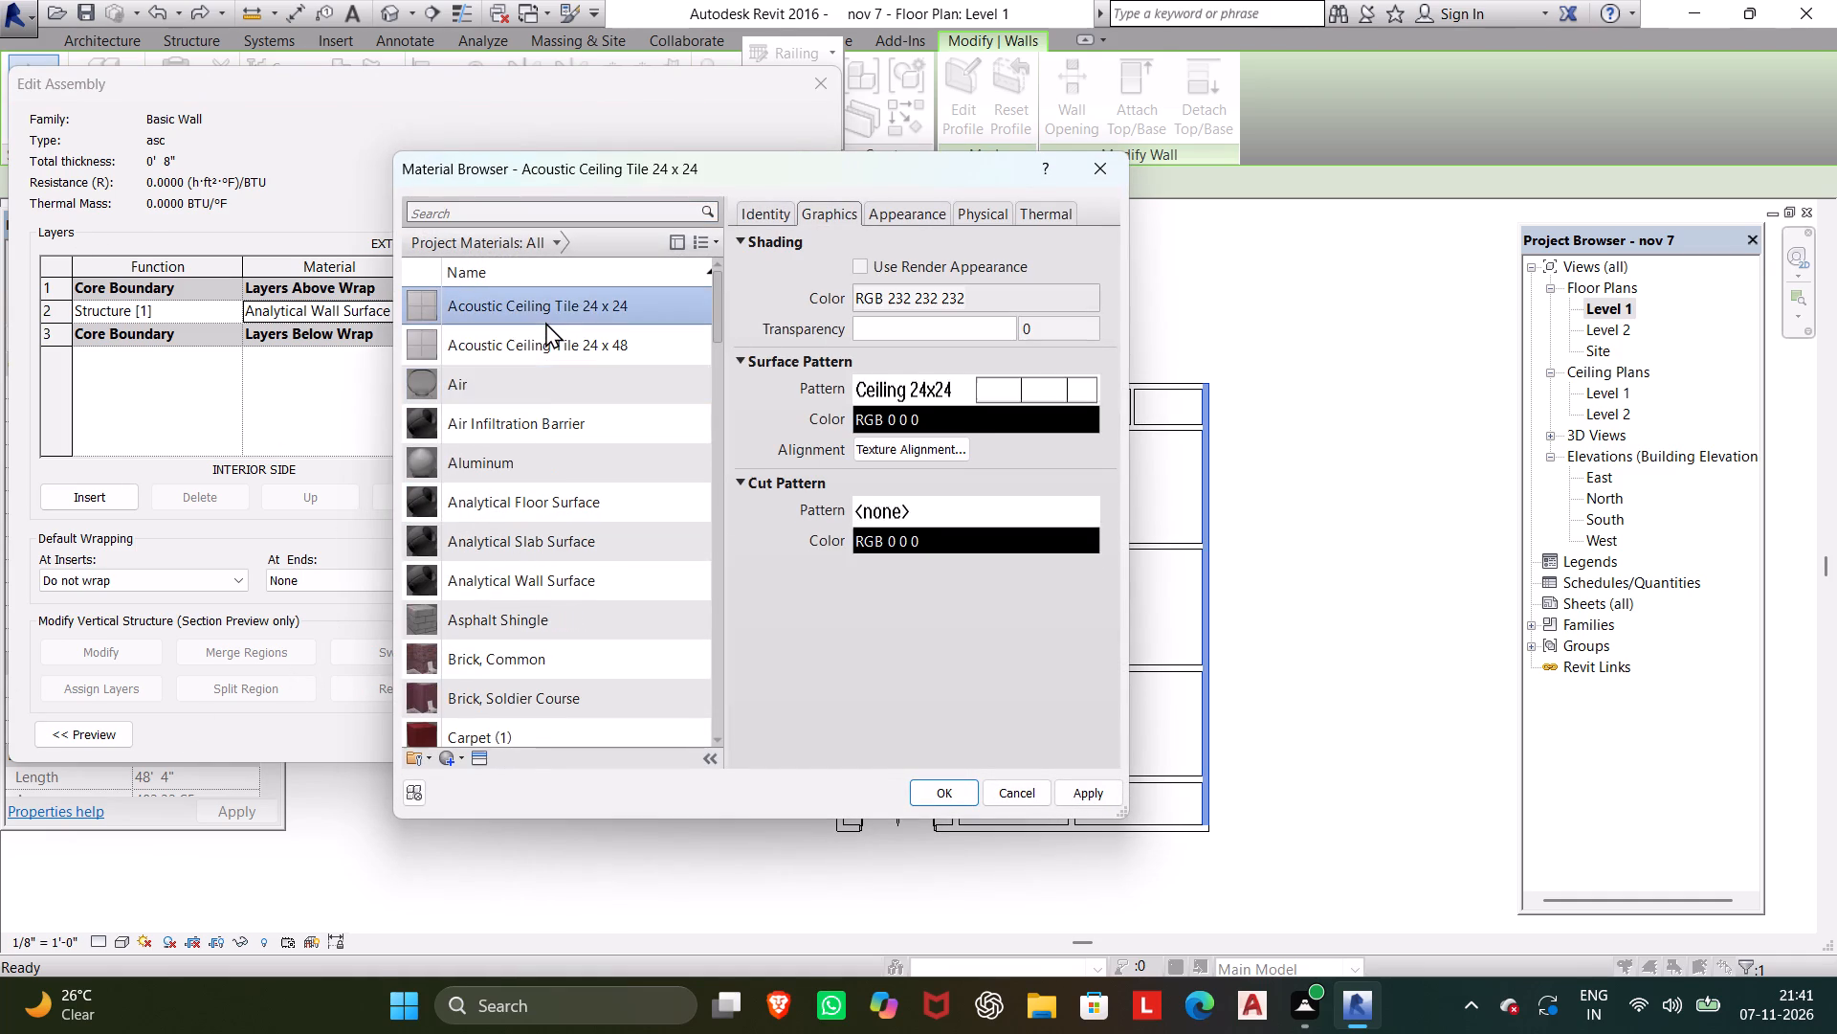
{"action": "left_click", "coordinate": [545, 348]}
{"action": "left_click", "coordinate": [548, 444]}
{"action": "left_click", "coordinate": [555, 488]}
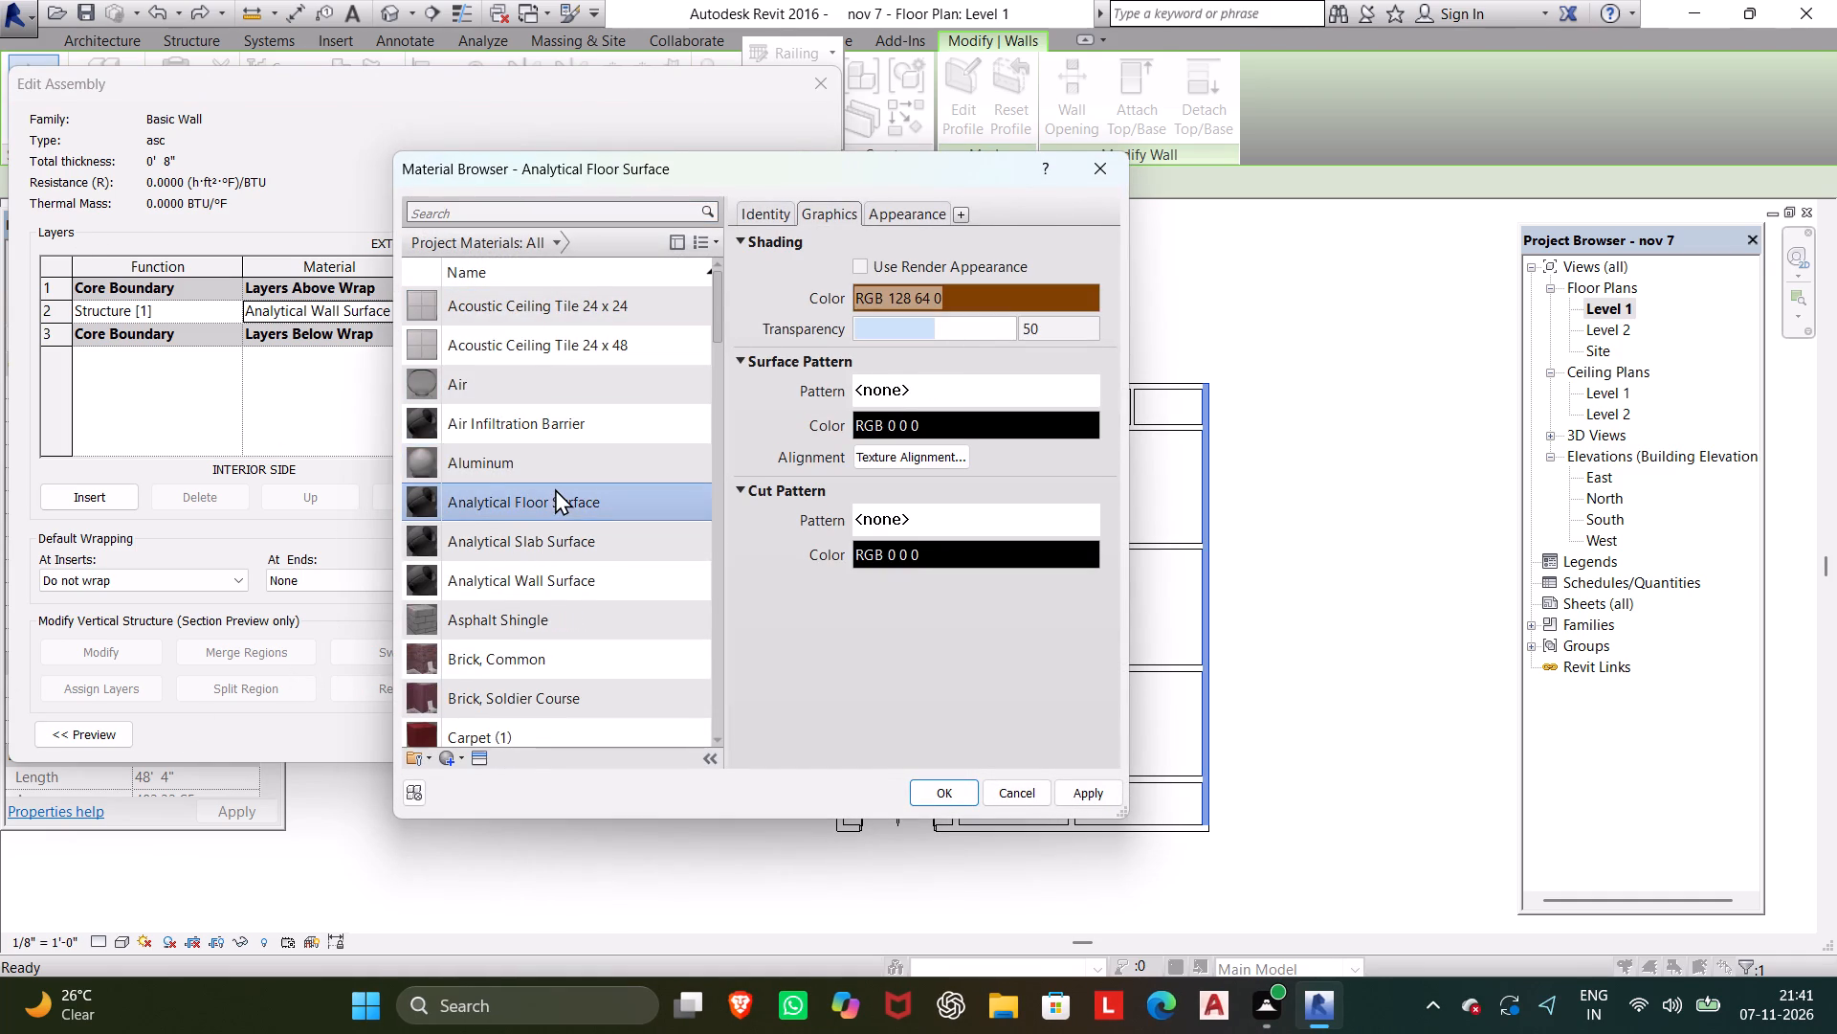
{"action": "scroll", "coordinate": [555, 488], "scroll_direction": "down", "scroll_amount": 1}
{"action": "left_click", "coordinate": [555, 512]}
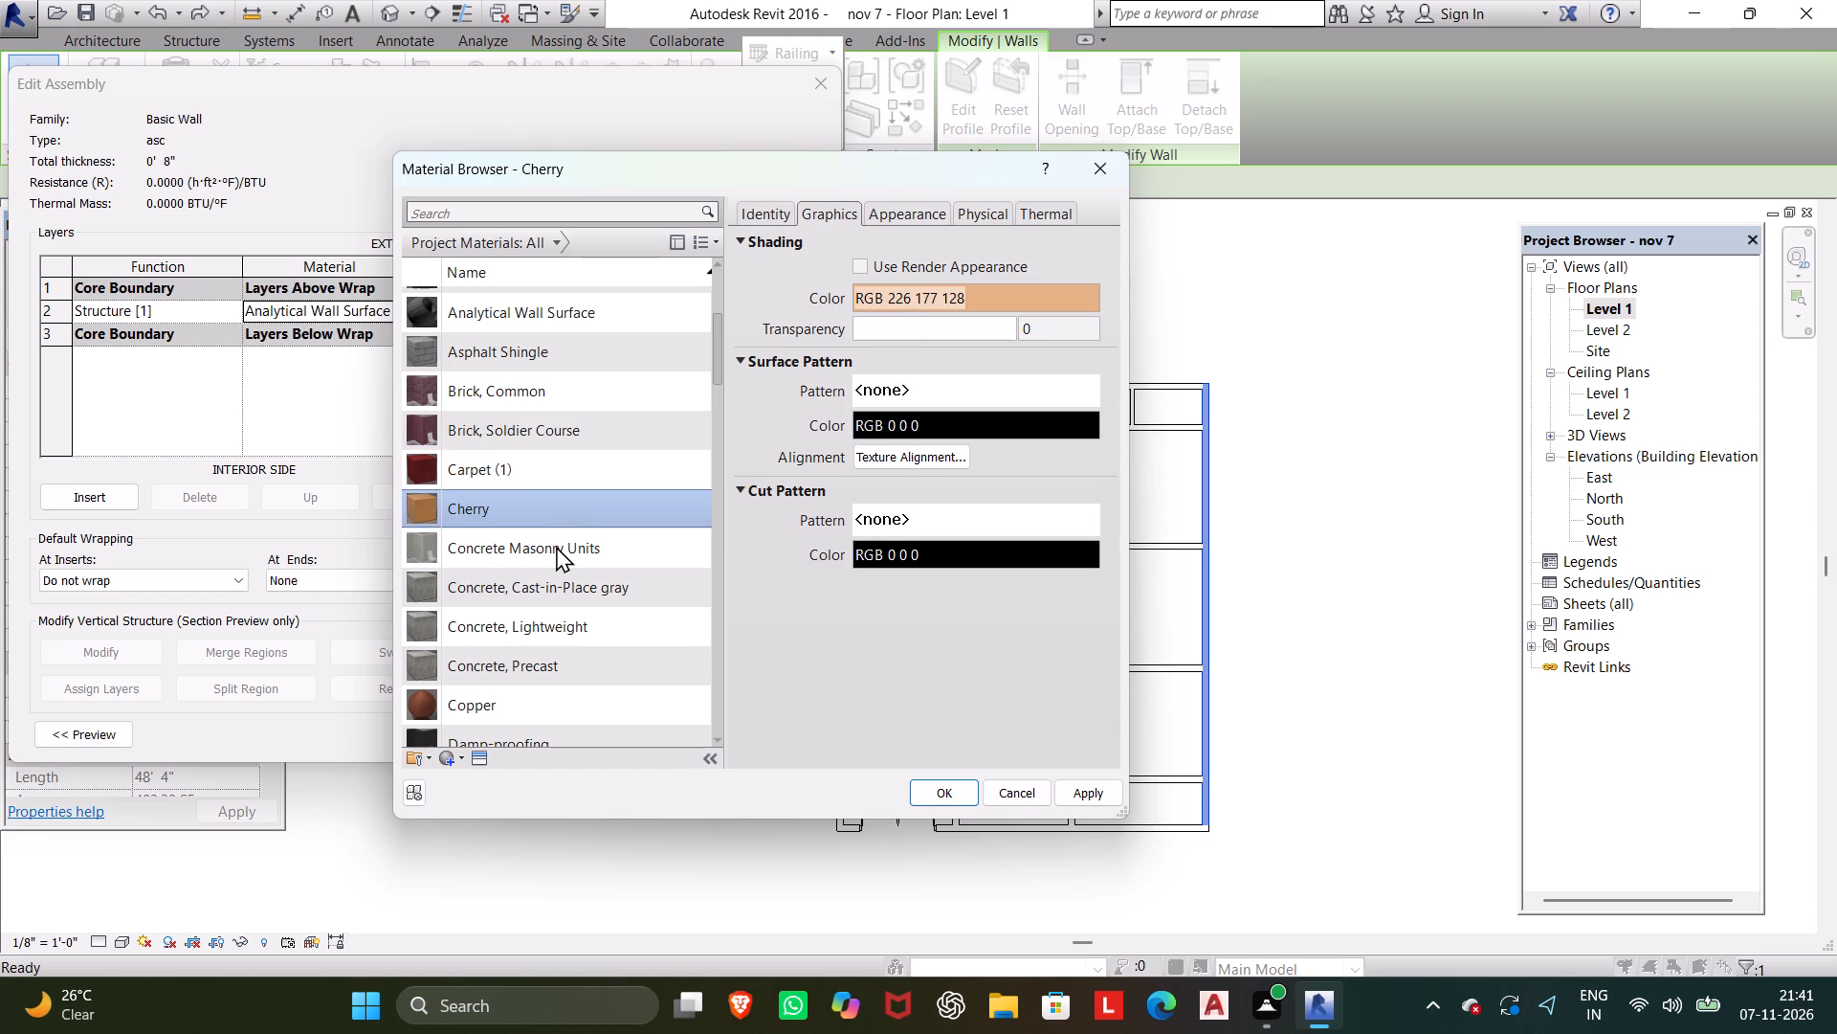
{"action": "left_click", "coordinate": [556, 546]}
{"action": "left_click", "coordinate": [552, 593]}
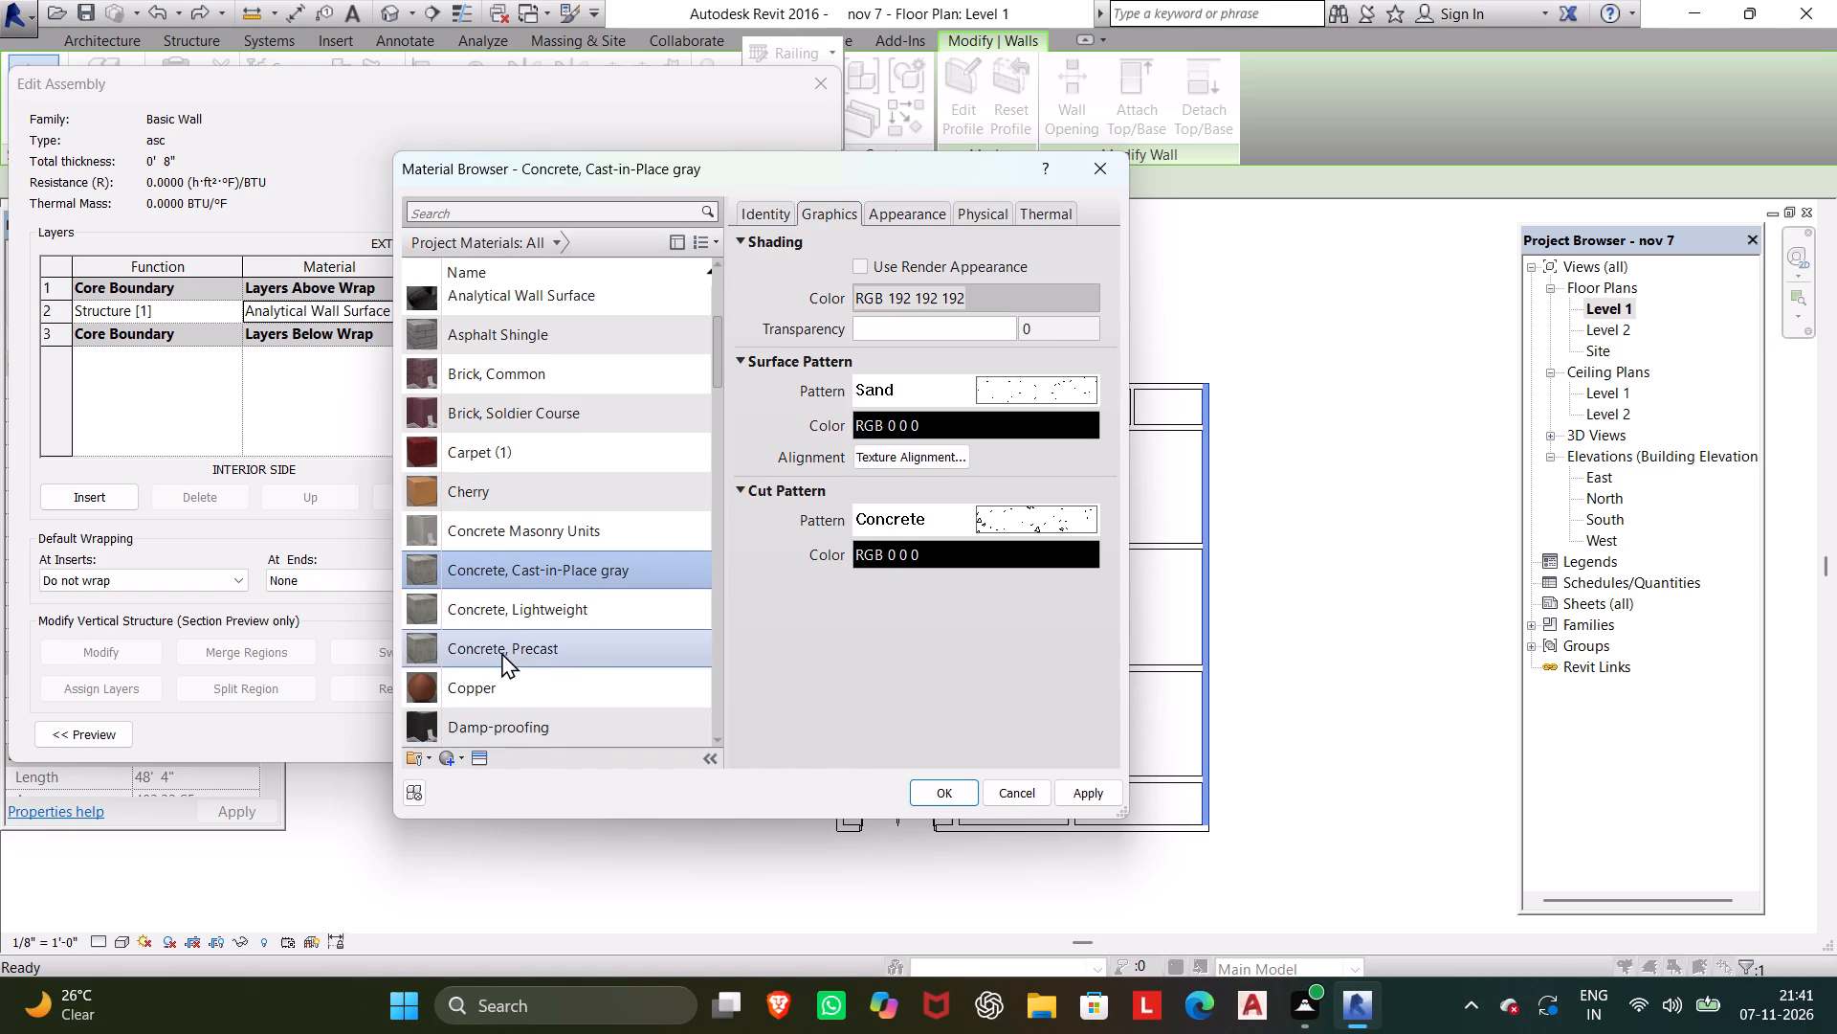
{"action": "left_click", "coordinate": [1084, 799]}
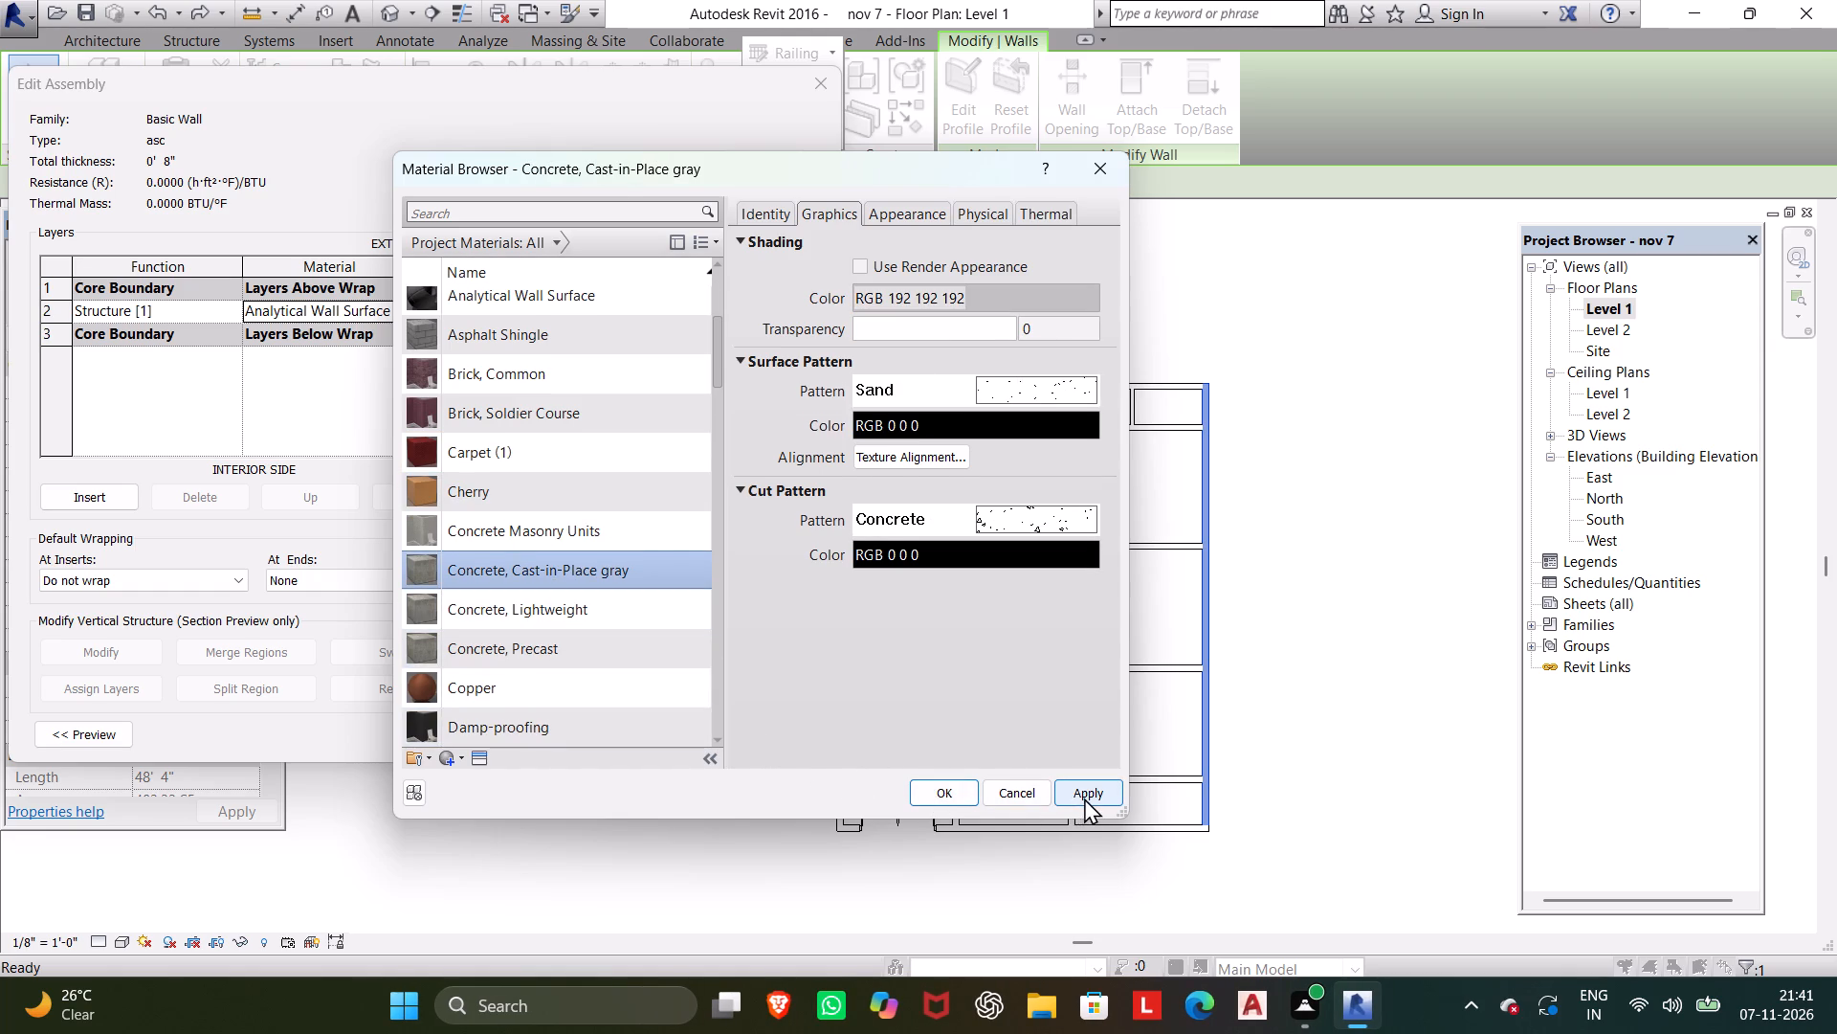
{"action": "left_click", "coordinate": [1099, 792]}
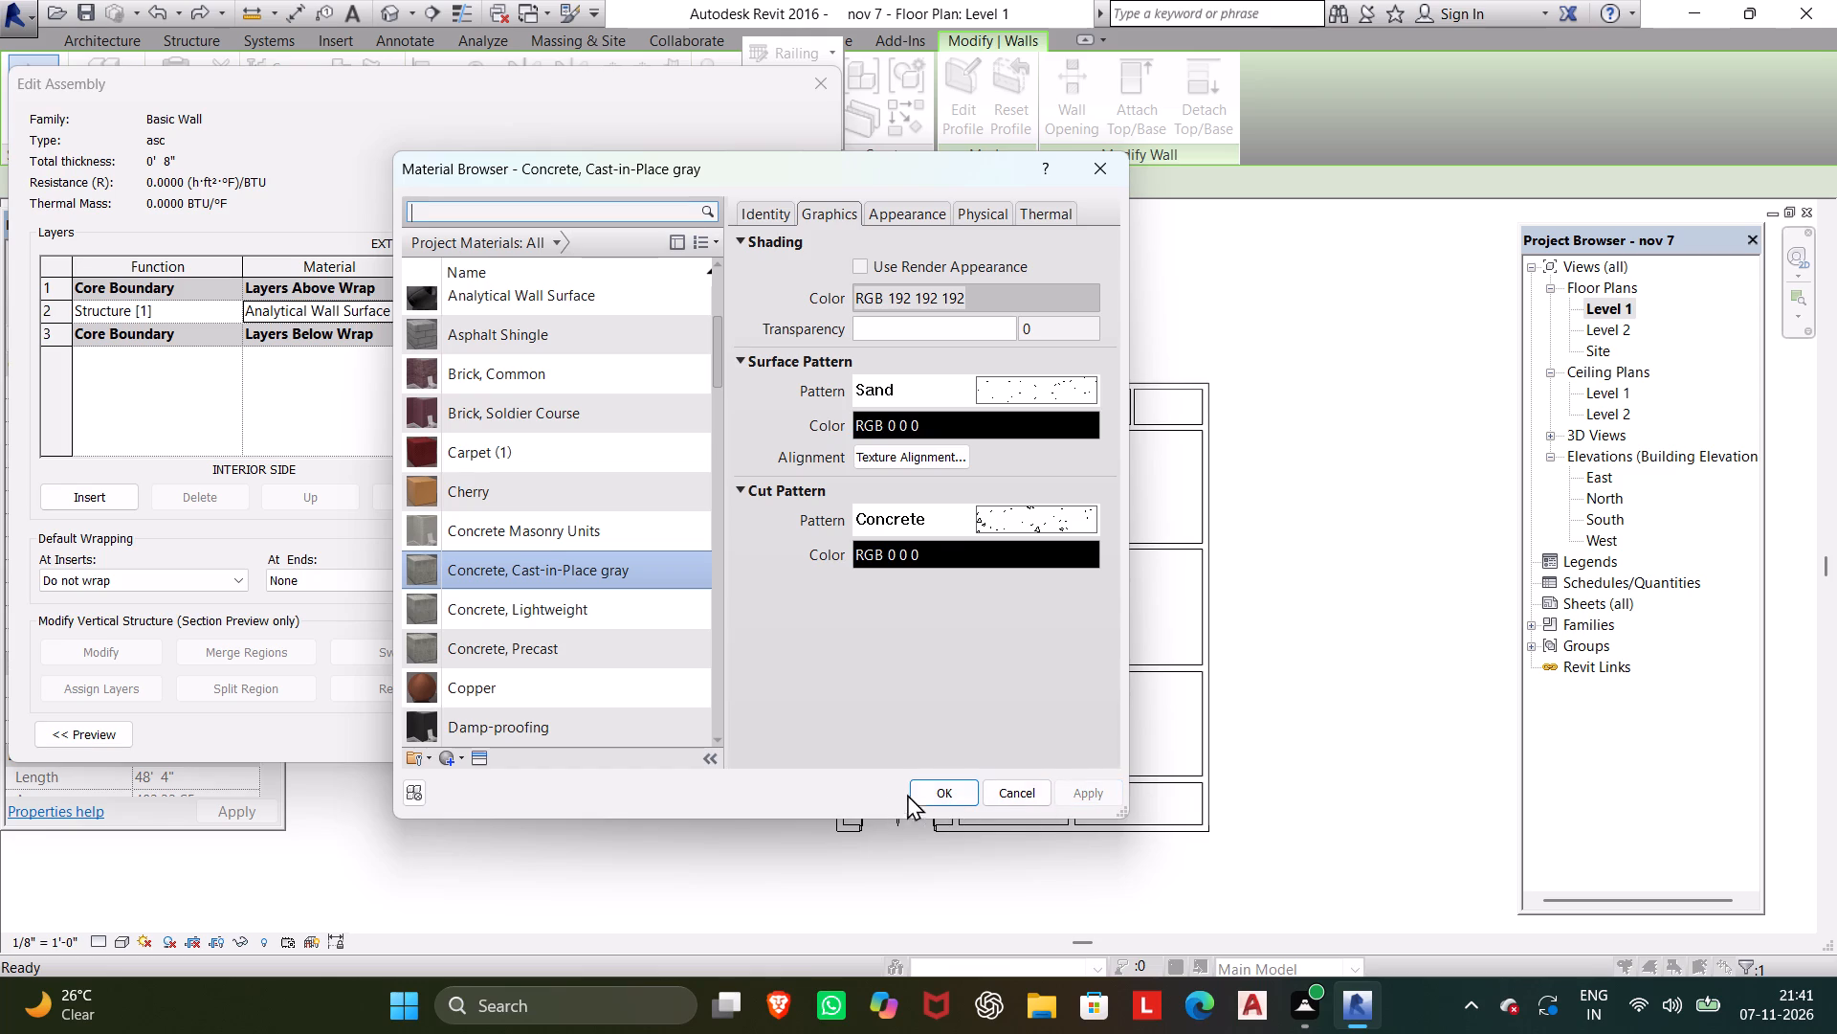
{"action": "left_click", "coordinate": [938, 793]}
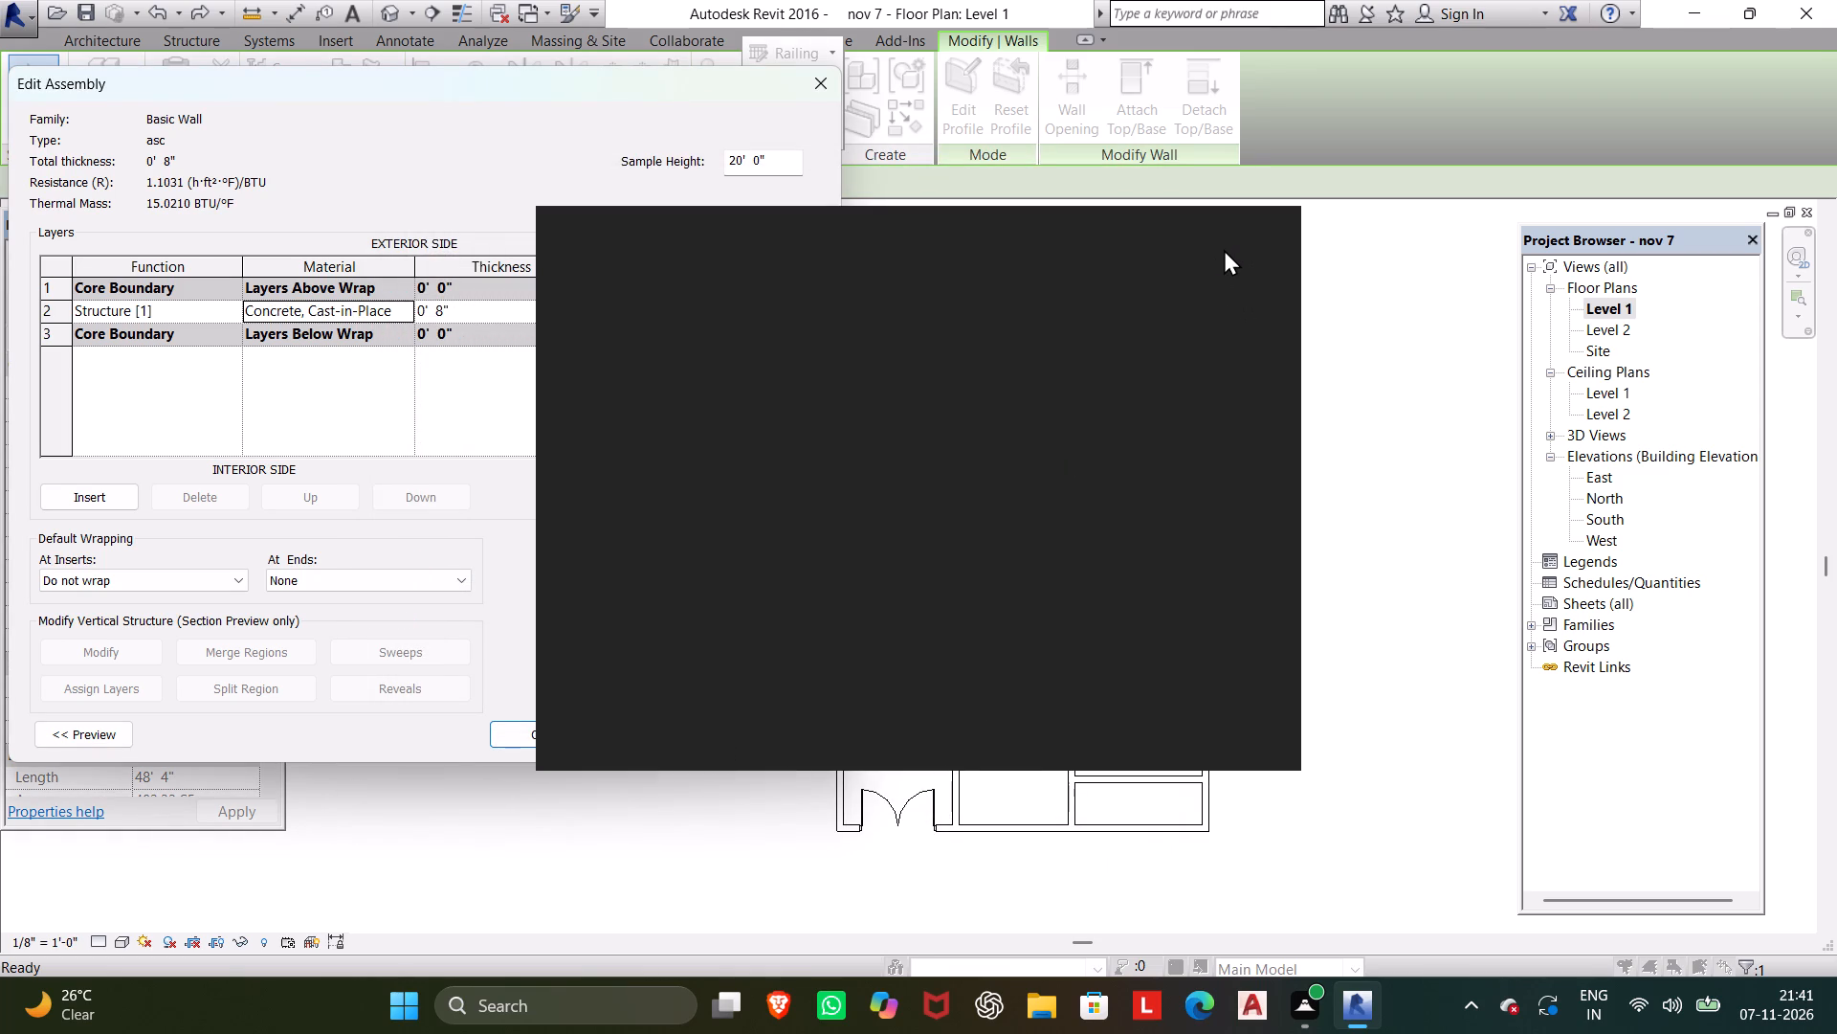
Apply the Concrete, Cast-in-Place gray structure layer to the asc wall type and close its type properties.
{"action": "left_click", "coordinate": [1261, 237]}
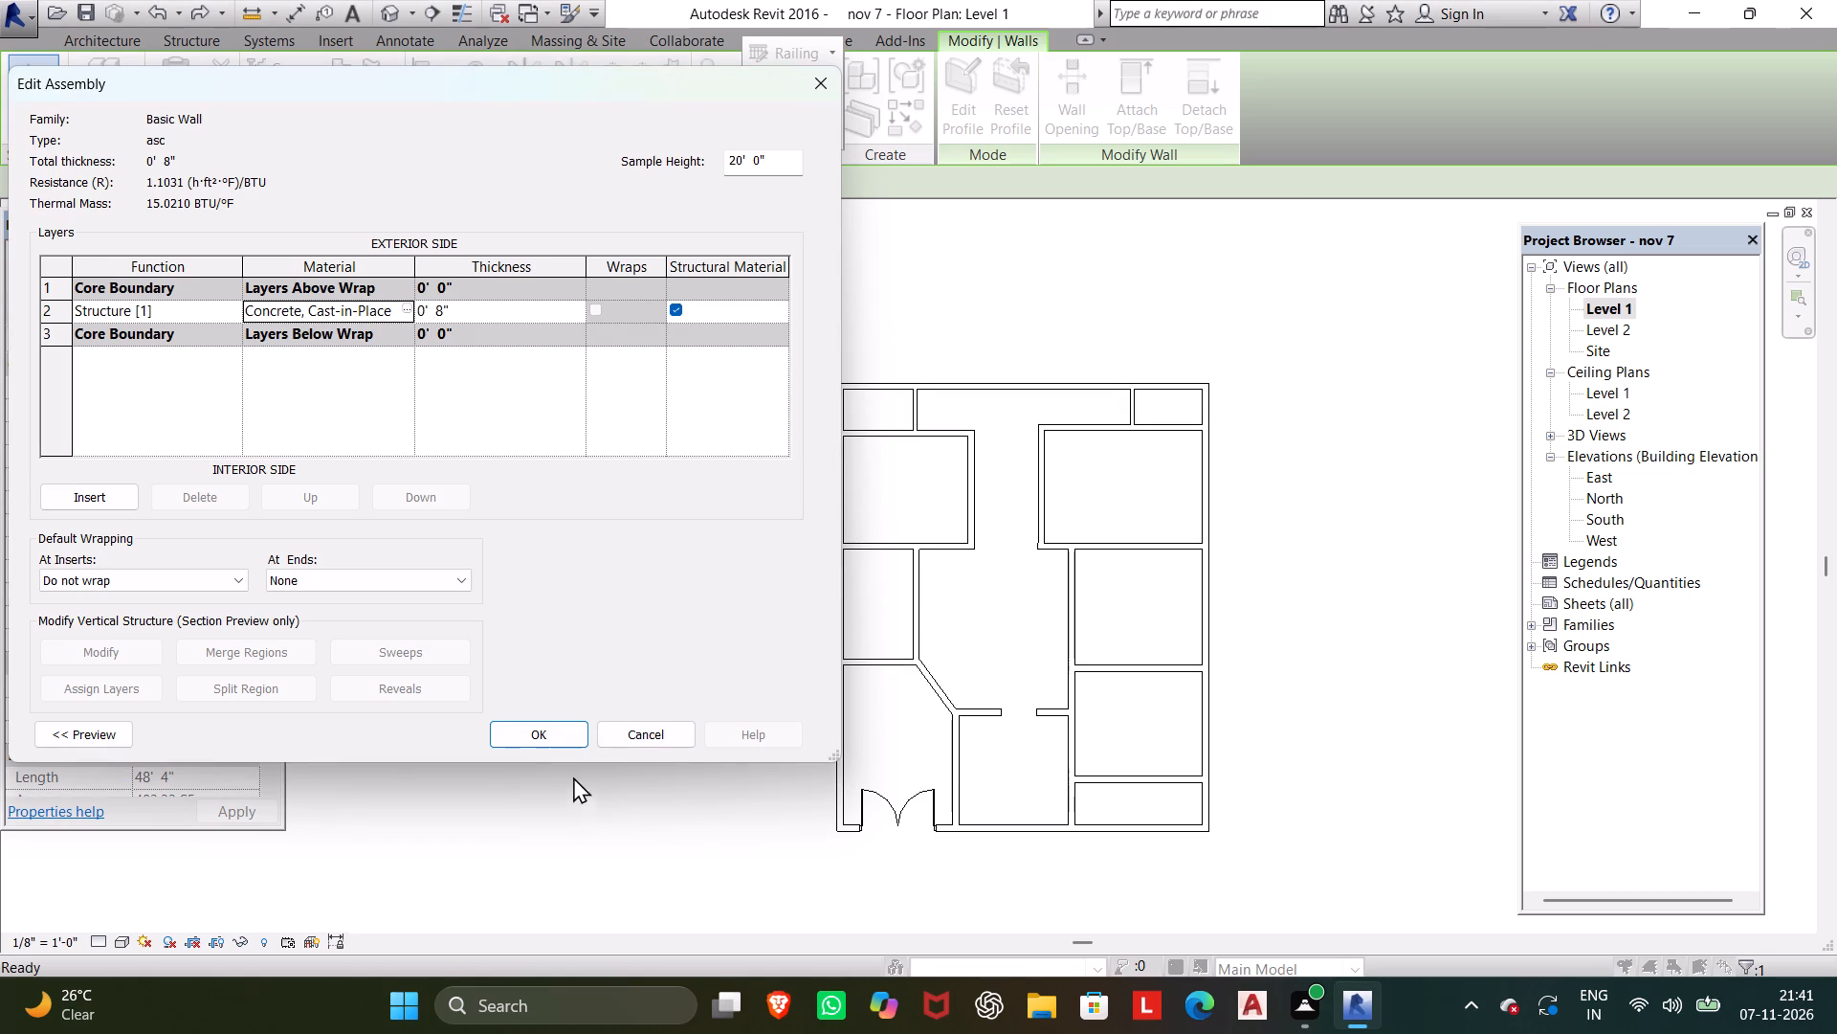
{"action": "left_click", "coordinate": [542, 739]}
{"action": "left_click", "coordinate": [774, 745]}
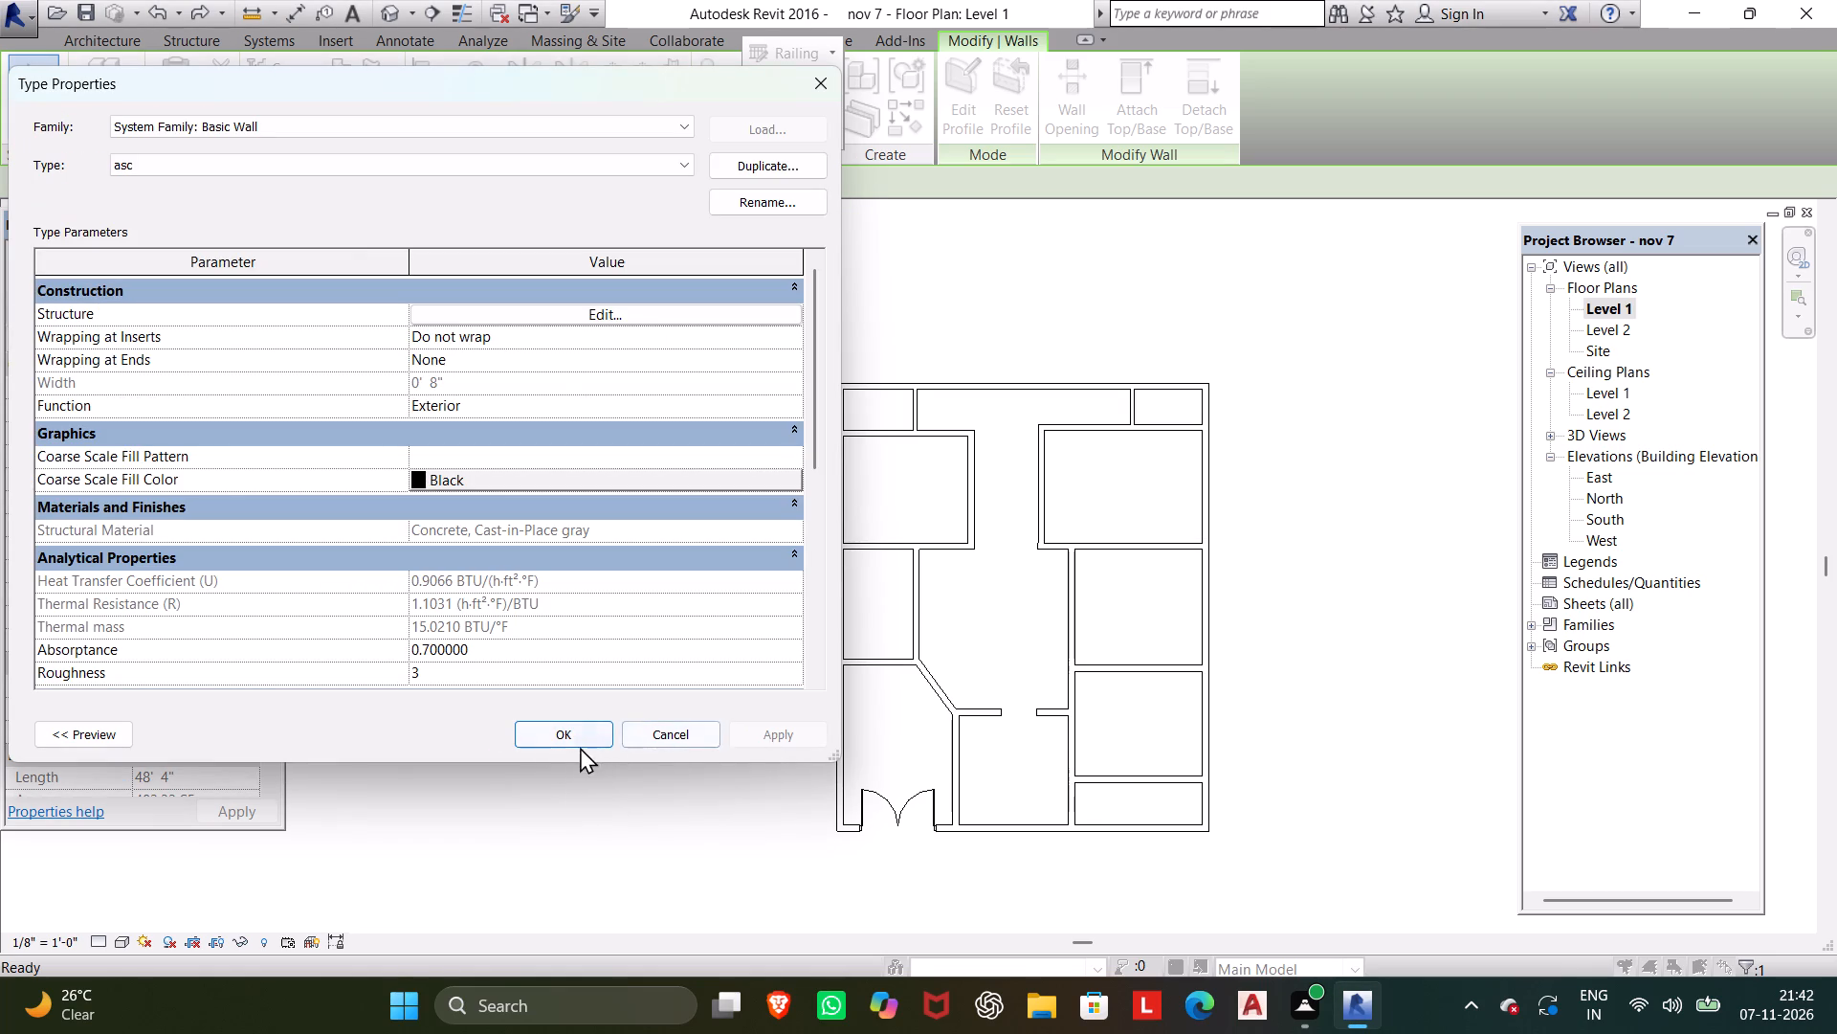
{"action": "left_click", "coordinate": [566, 735]}
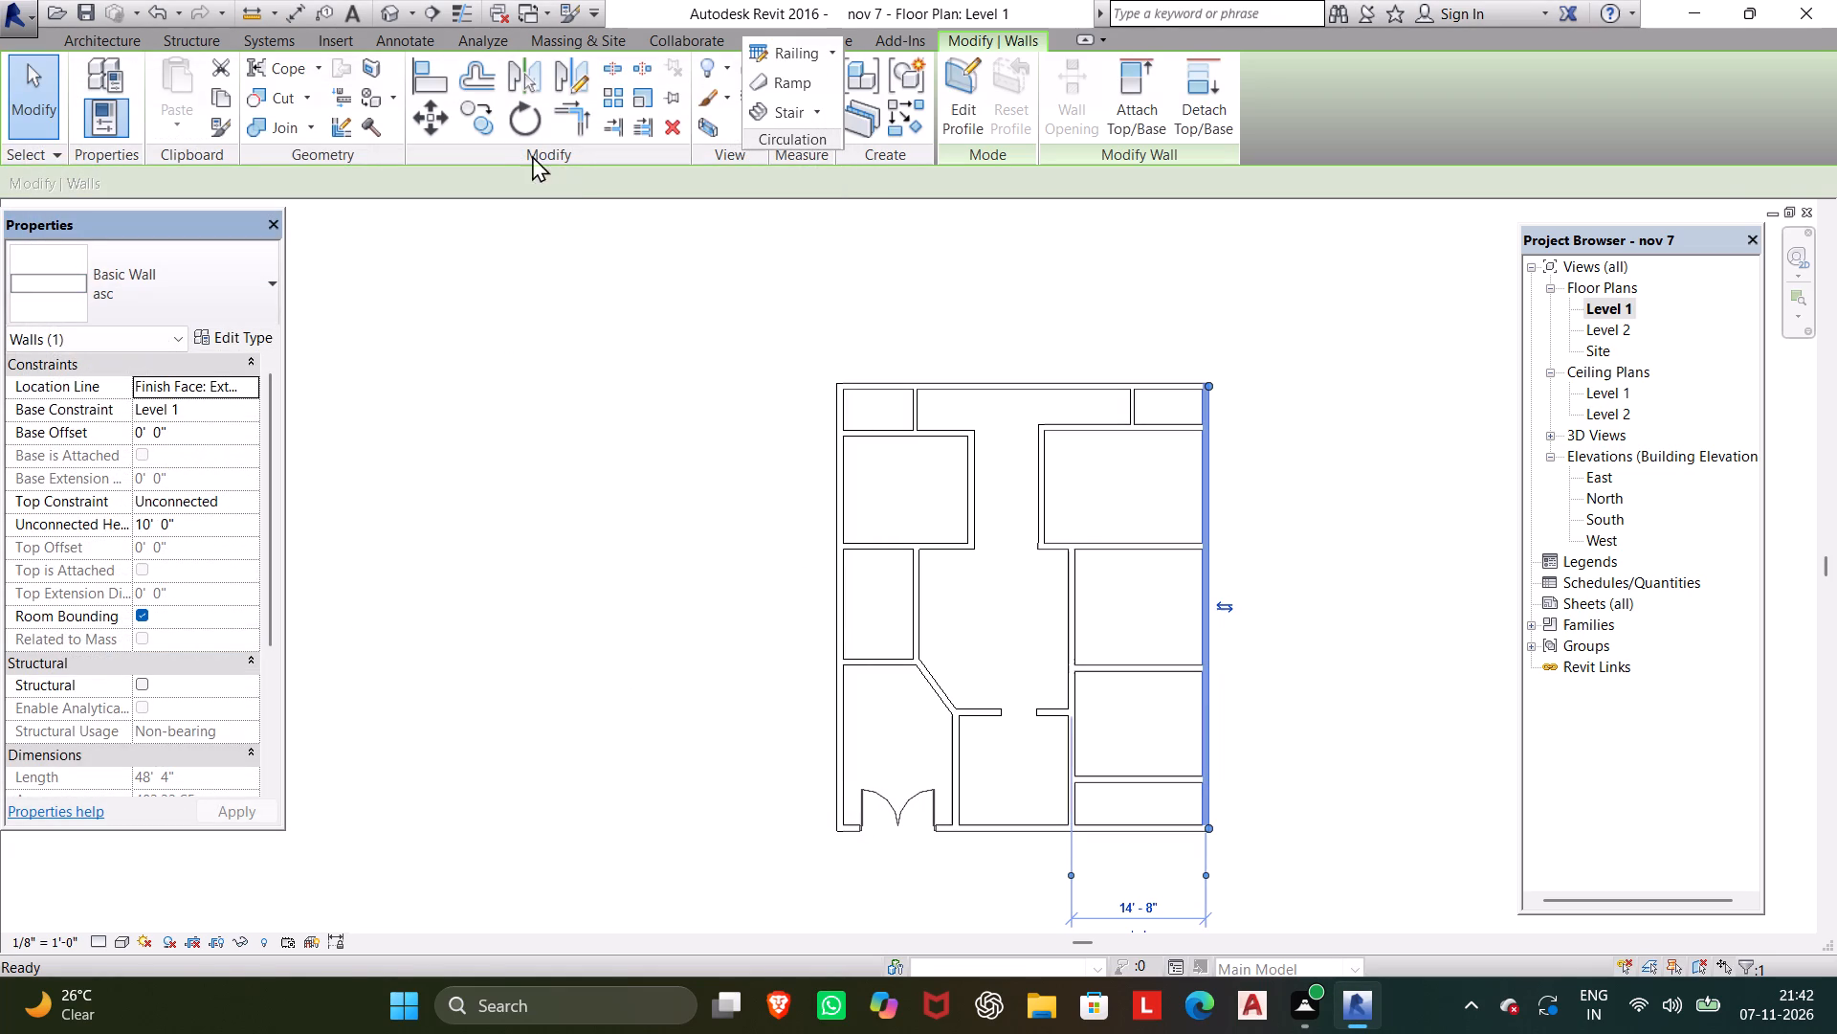
Open the default 3D view of the building.
{"action": "left_click", "coordinate": [404, 14]}
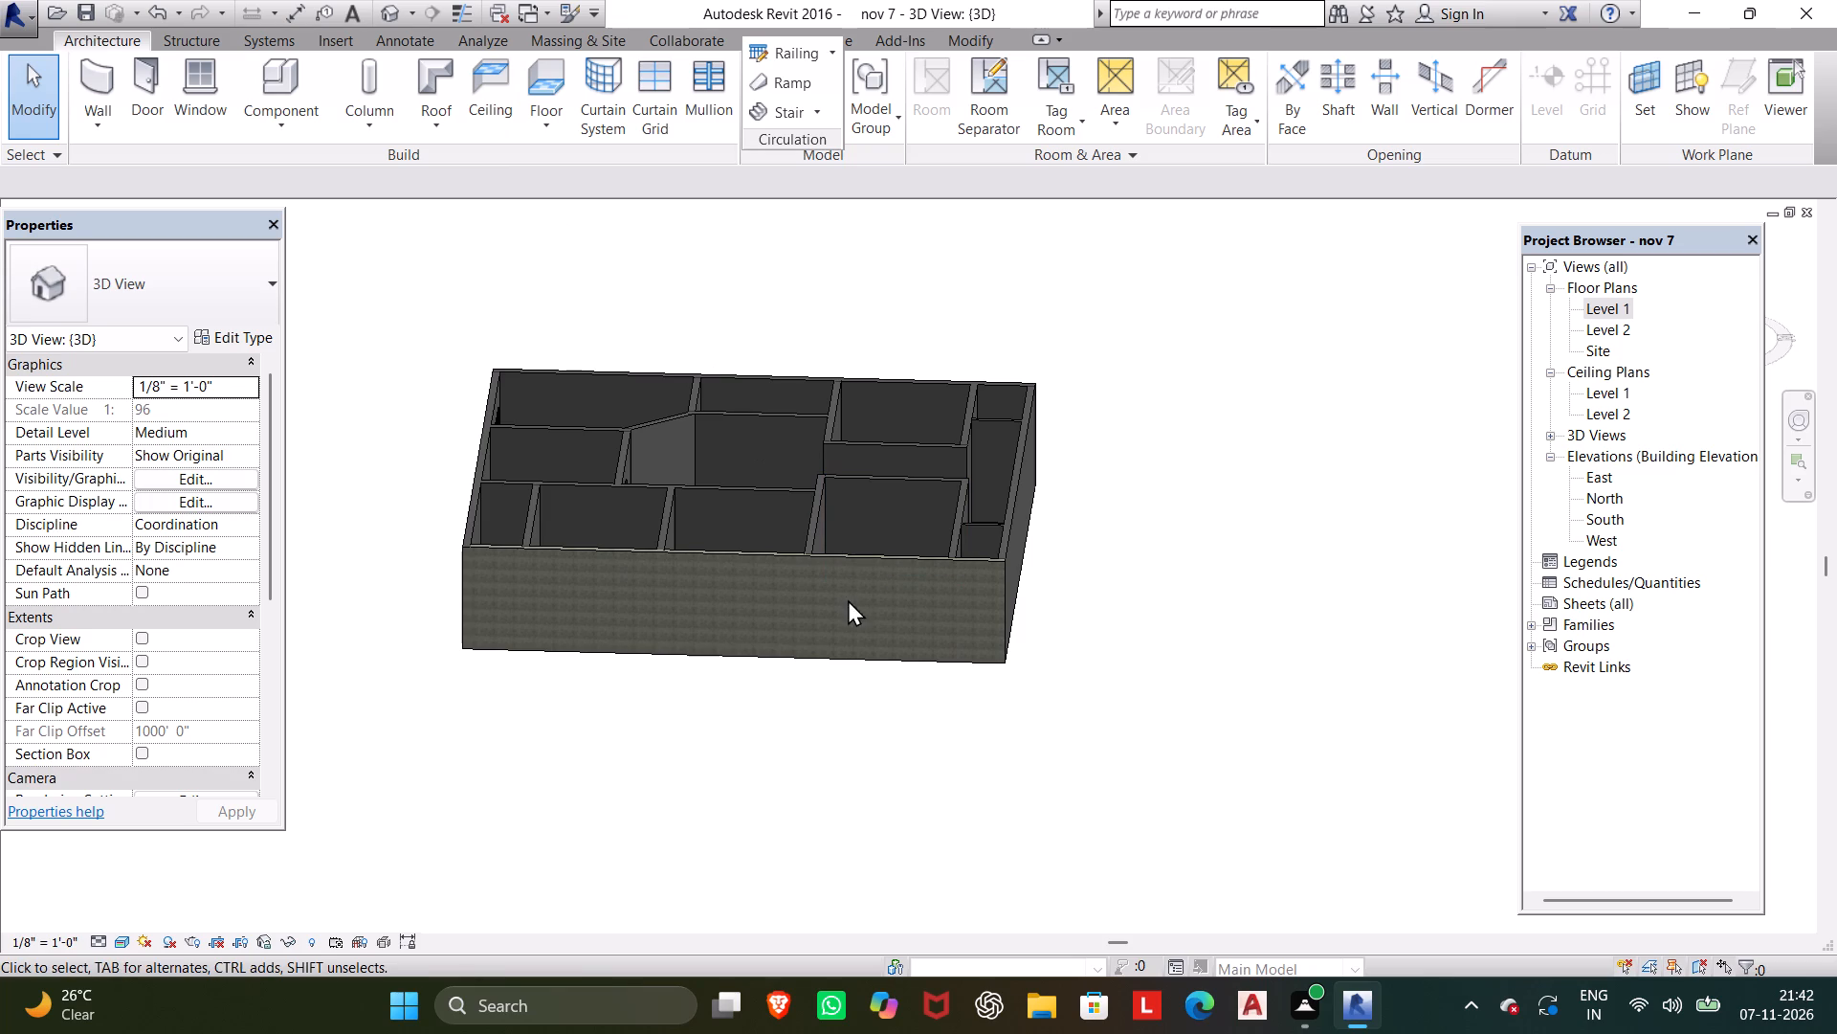
{"action": "key", "text": "Escape"}
For the asc wall along the building's long exterior side, assign Brick, Common as the structure layer material.
{"action": "middle_click_drag", "start_coordinate": [873, 593], "coordinate": [987, 570], "text": "shift"}
{"action": "left_click", "coordinate": [950, 628]}
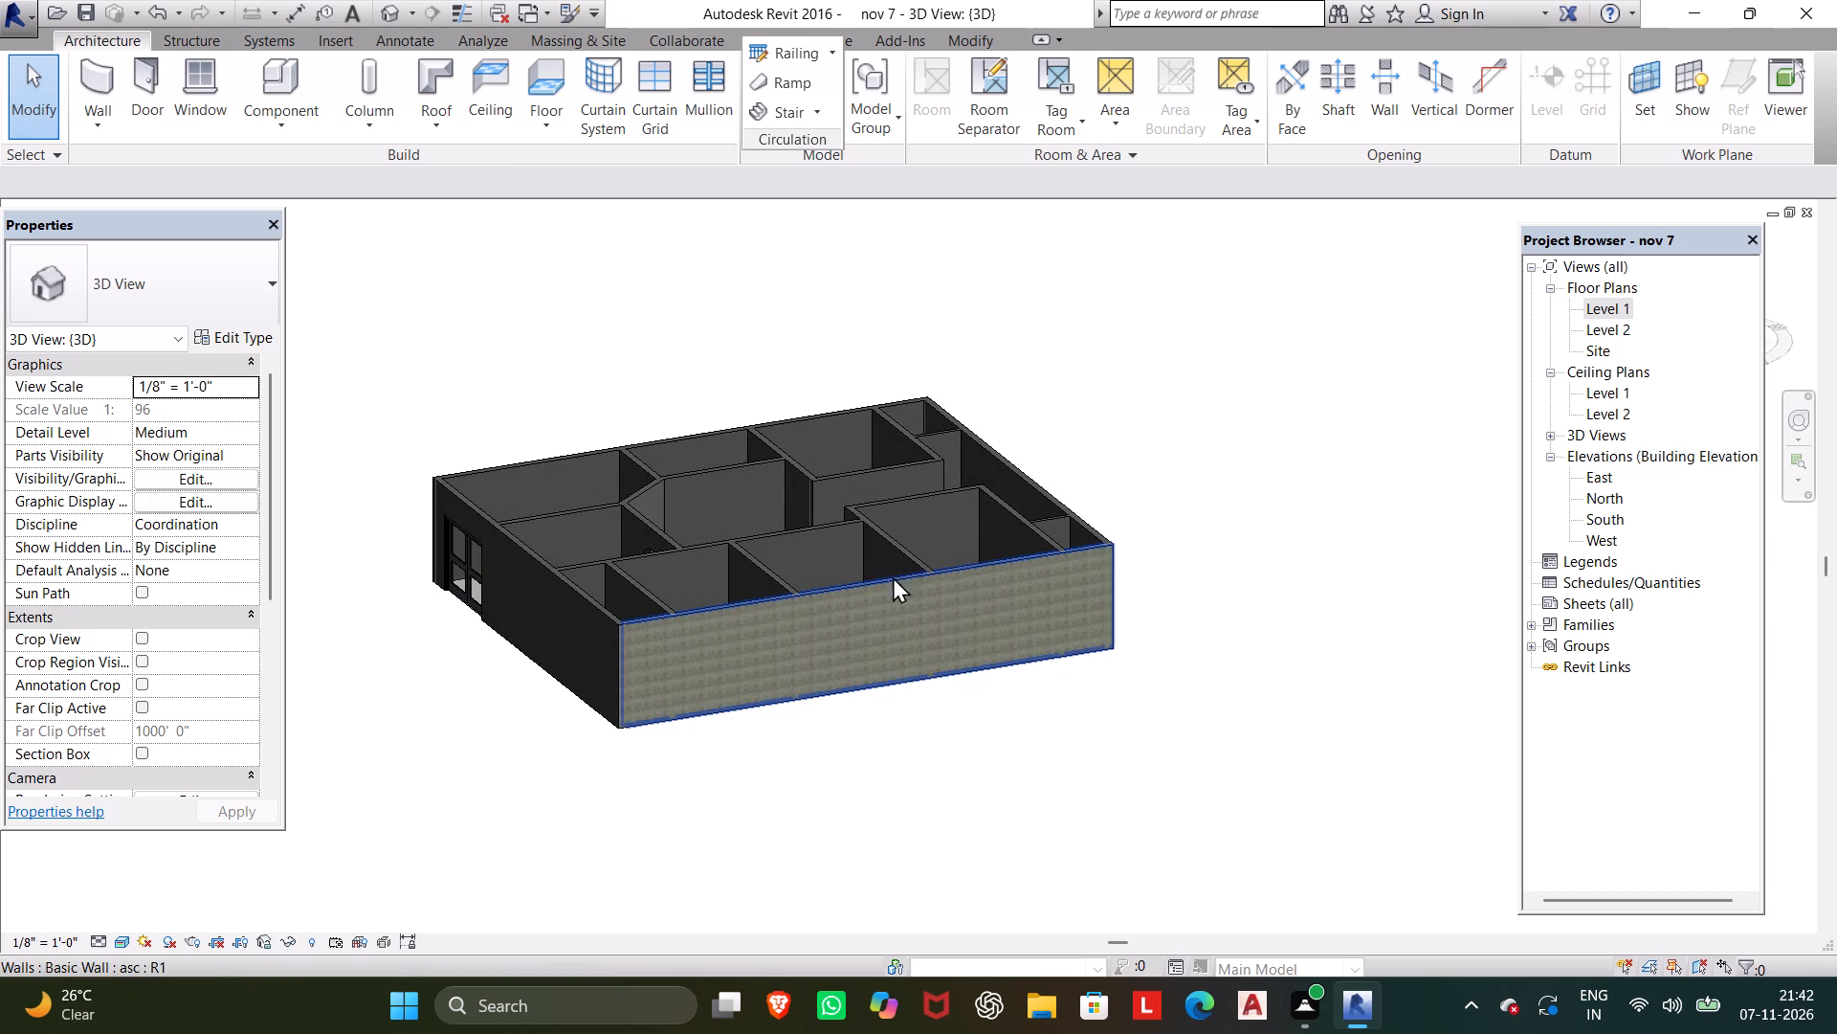
{"action": "left_click", "coordinate": [865, 573]}
{"action": "left_click", "coordinate": [244, 332]}
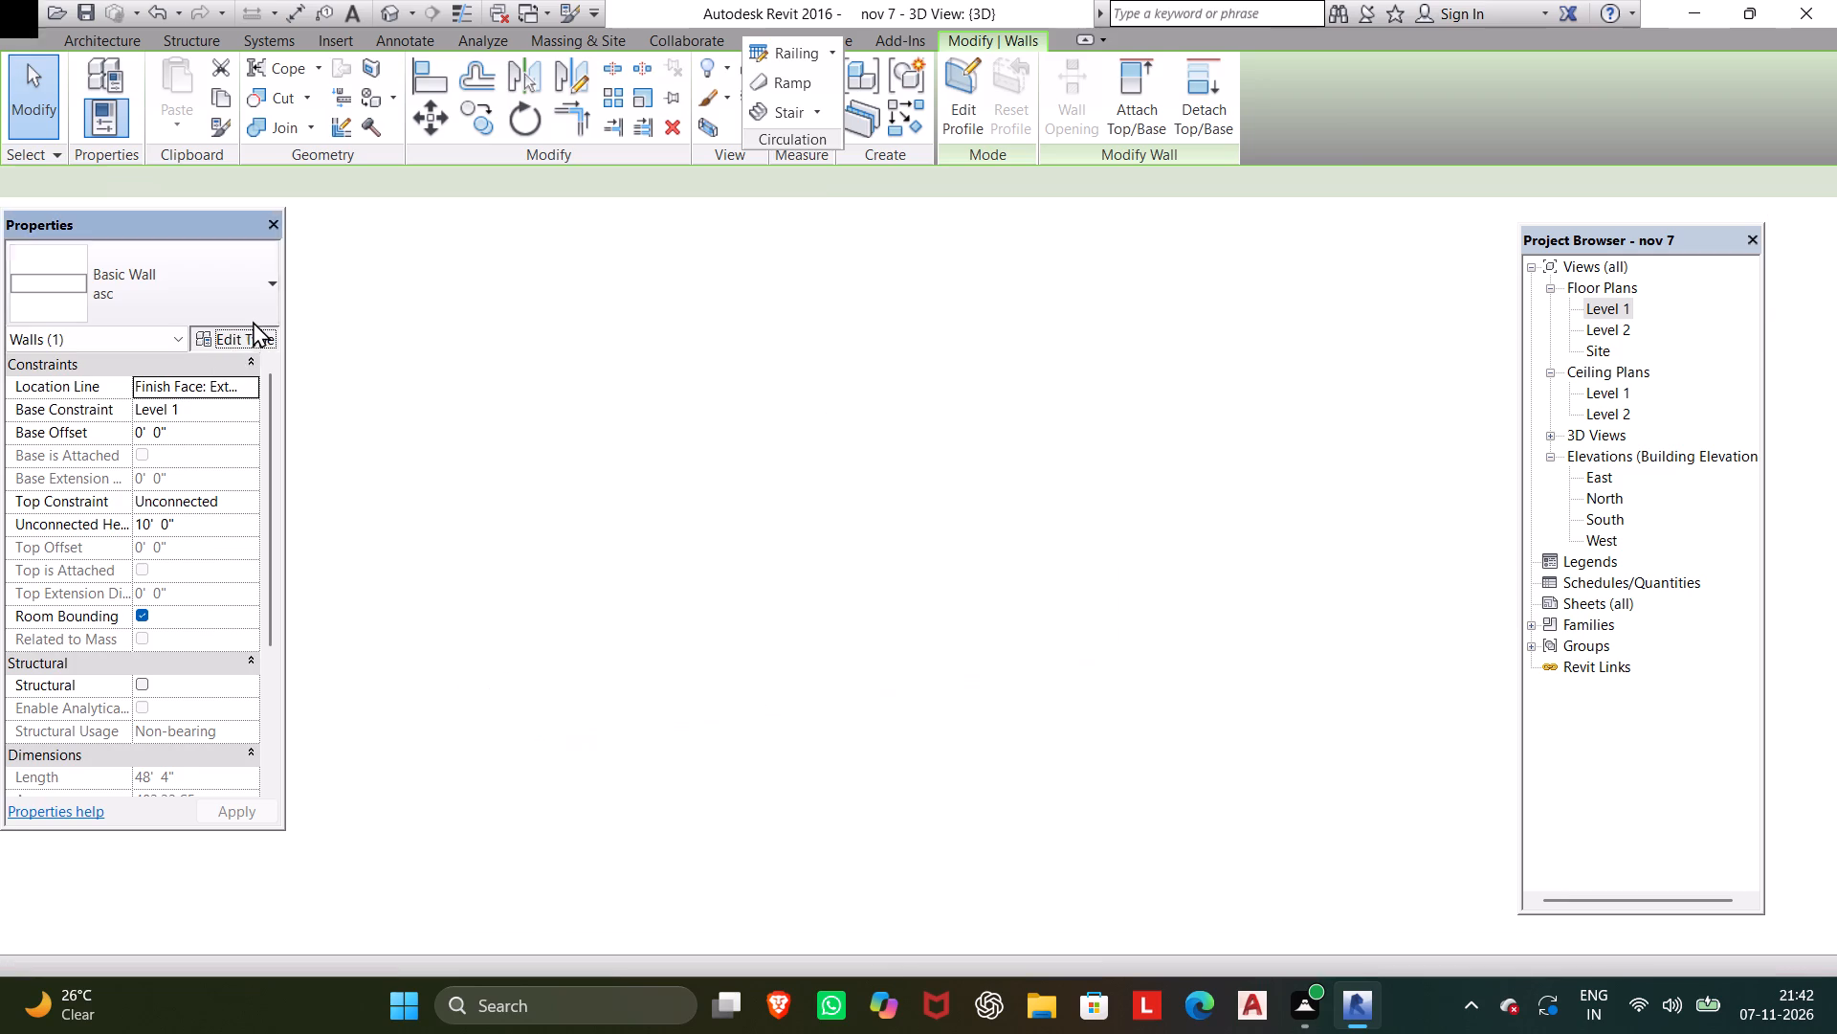
{"action": "left_click", "coordinate": [629, 310]}
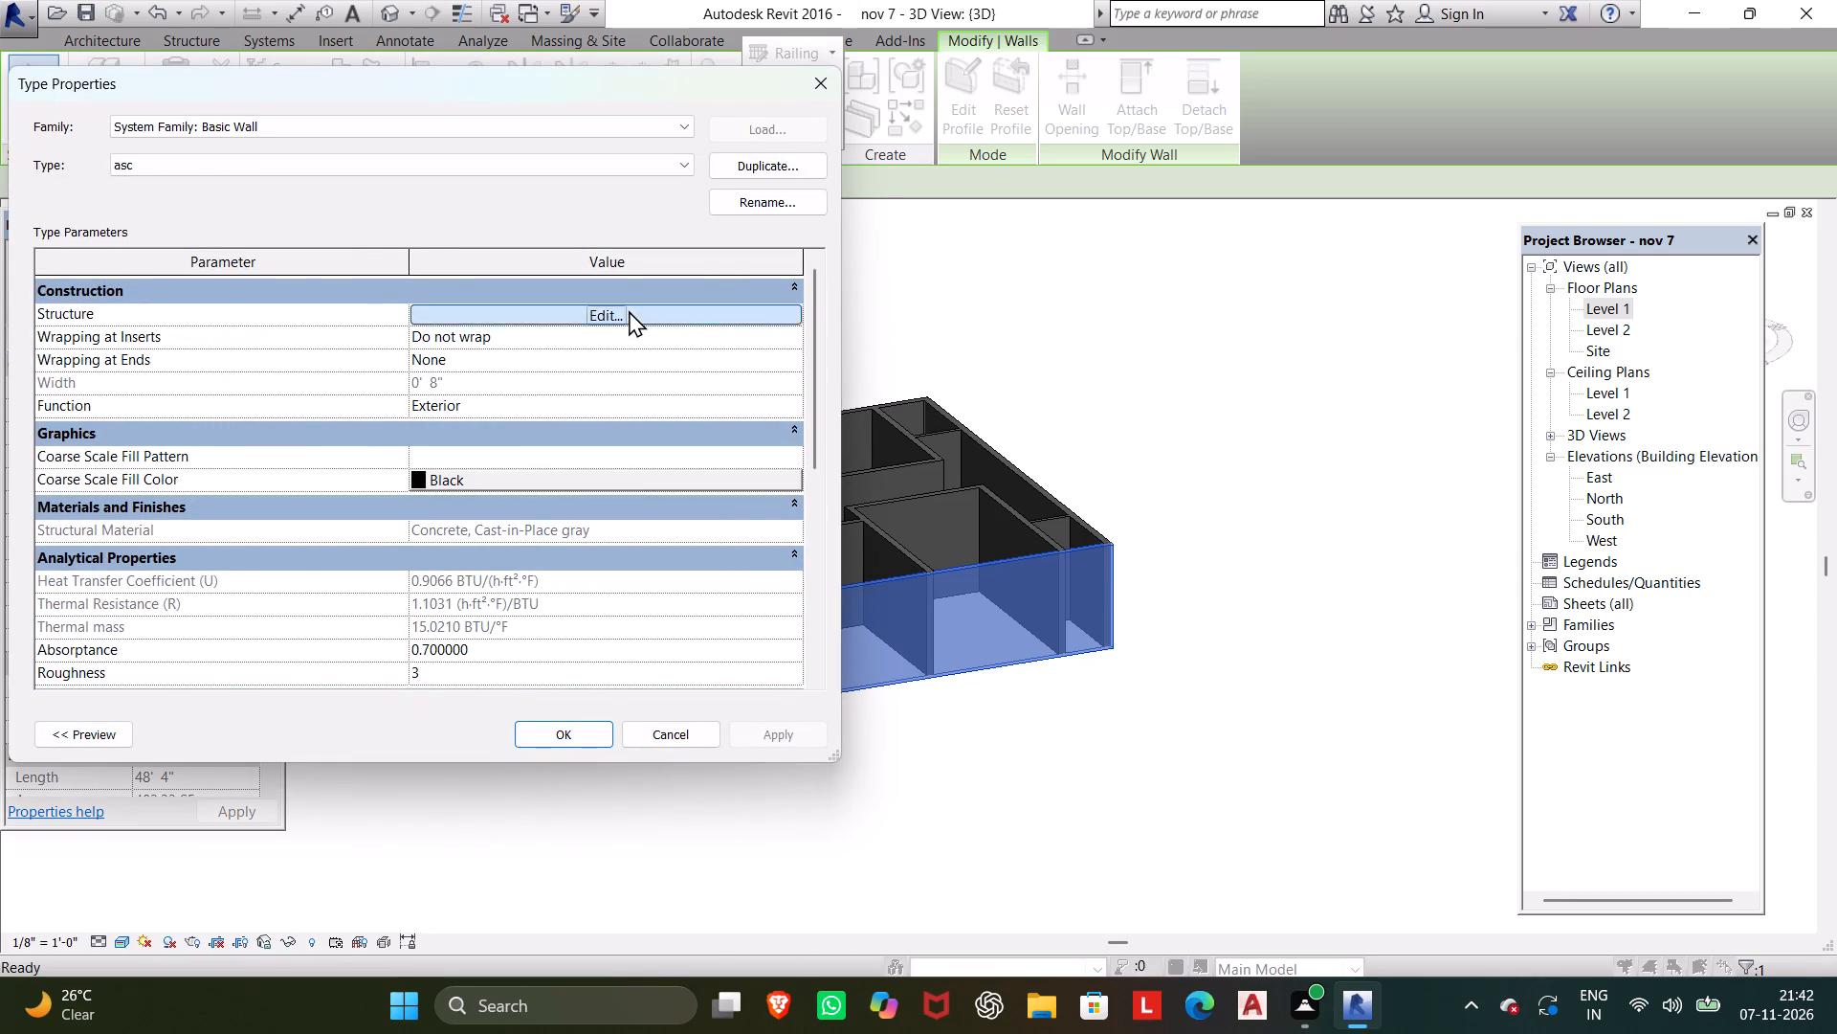
{"action": "left_click", "coordinate": [375, 299]}
{"action": "left_click", "coordinate": [380, 312]}
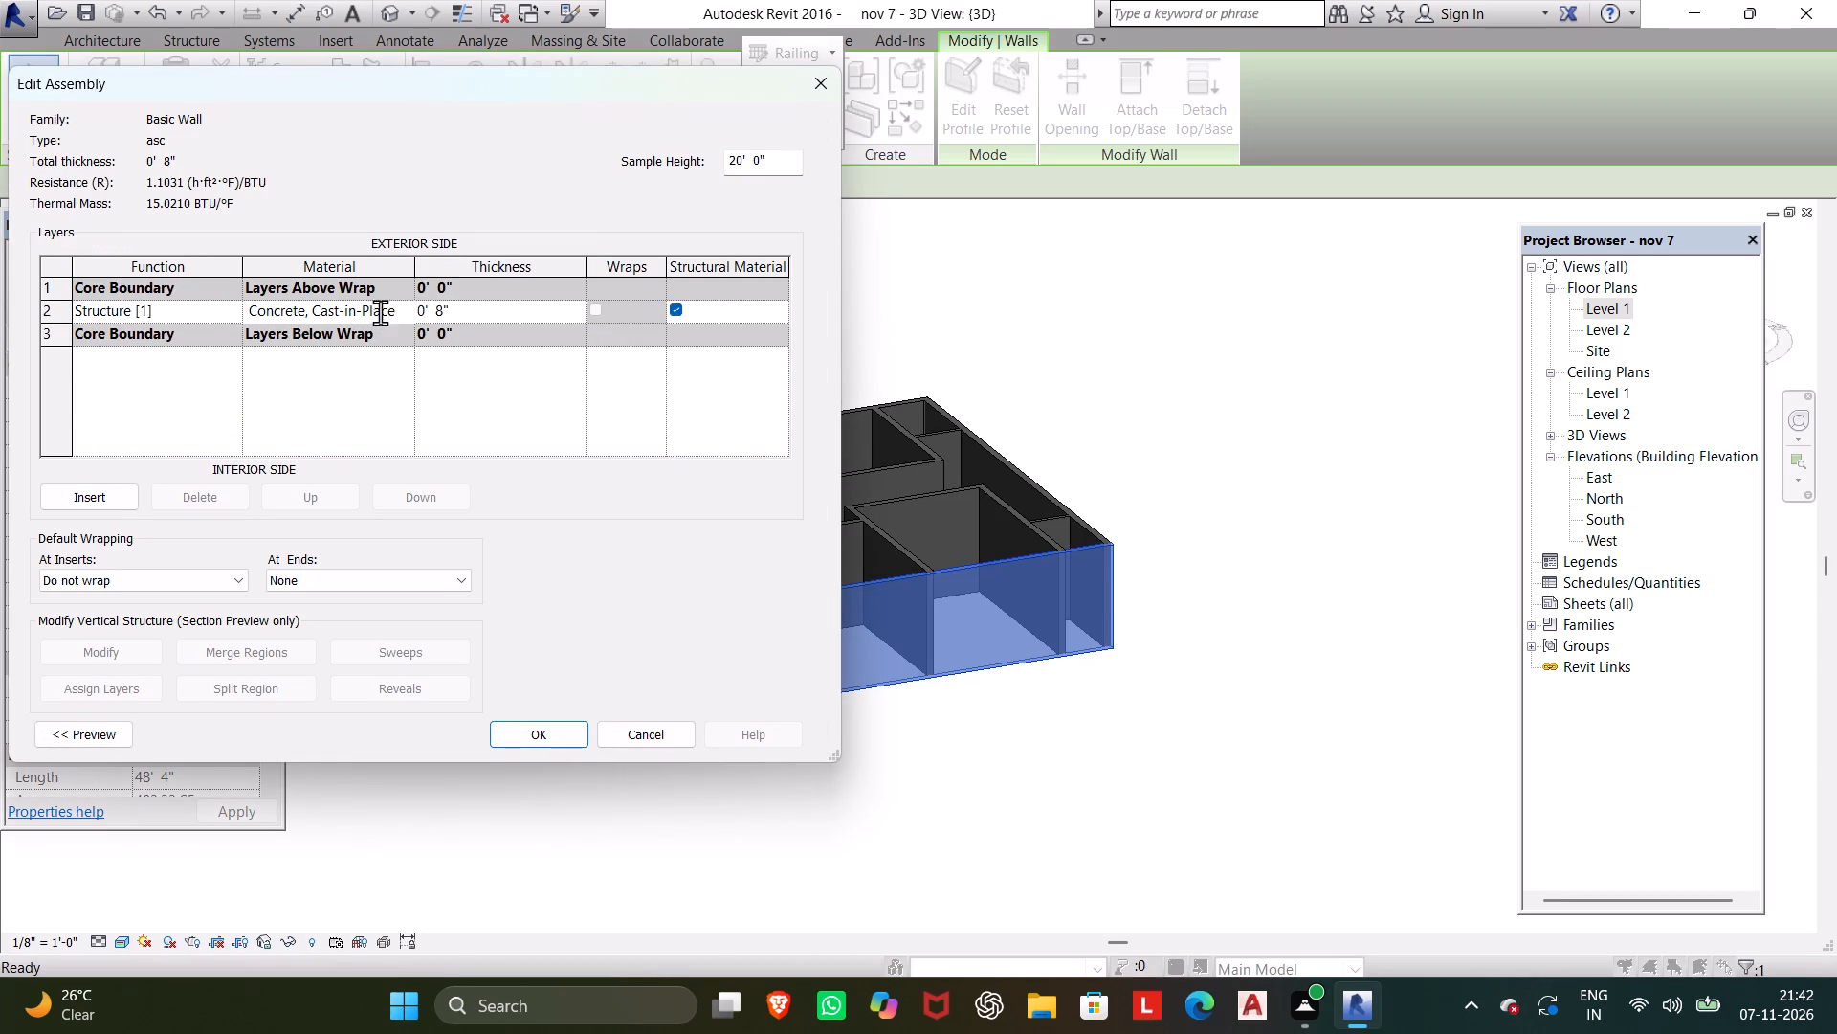
{"action": "left_click", "coordinate": [410, 306]}
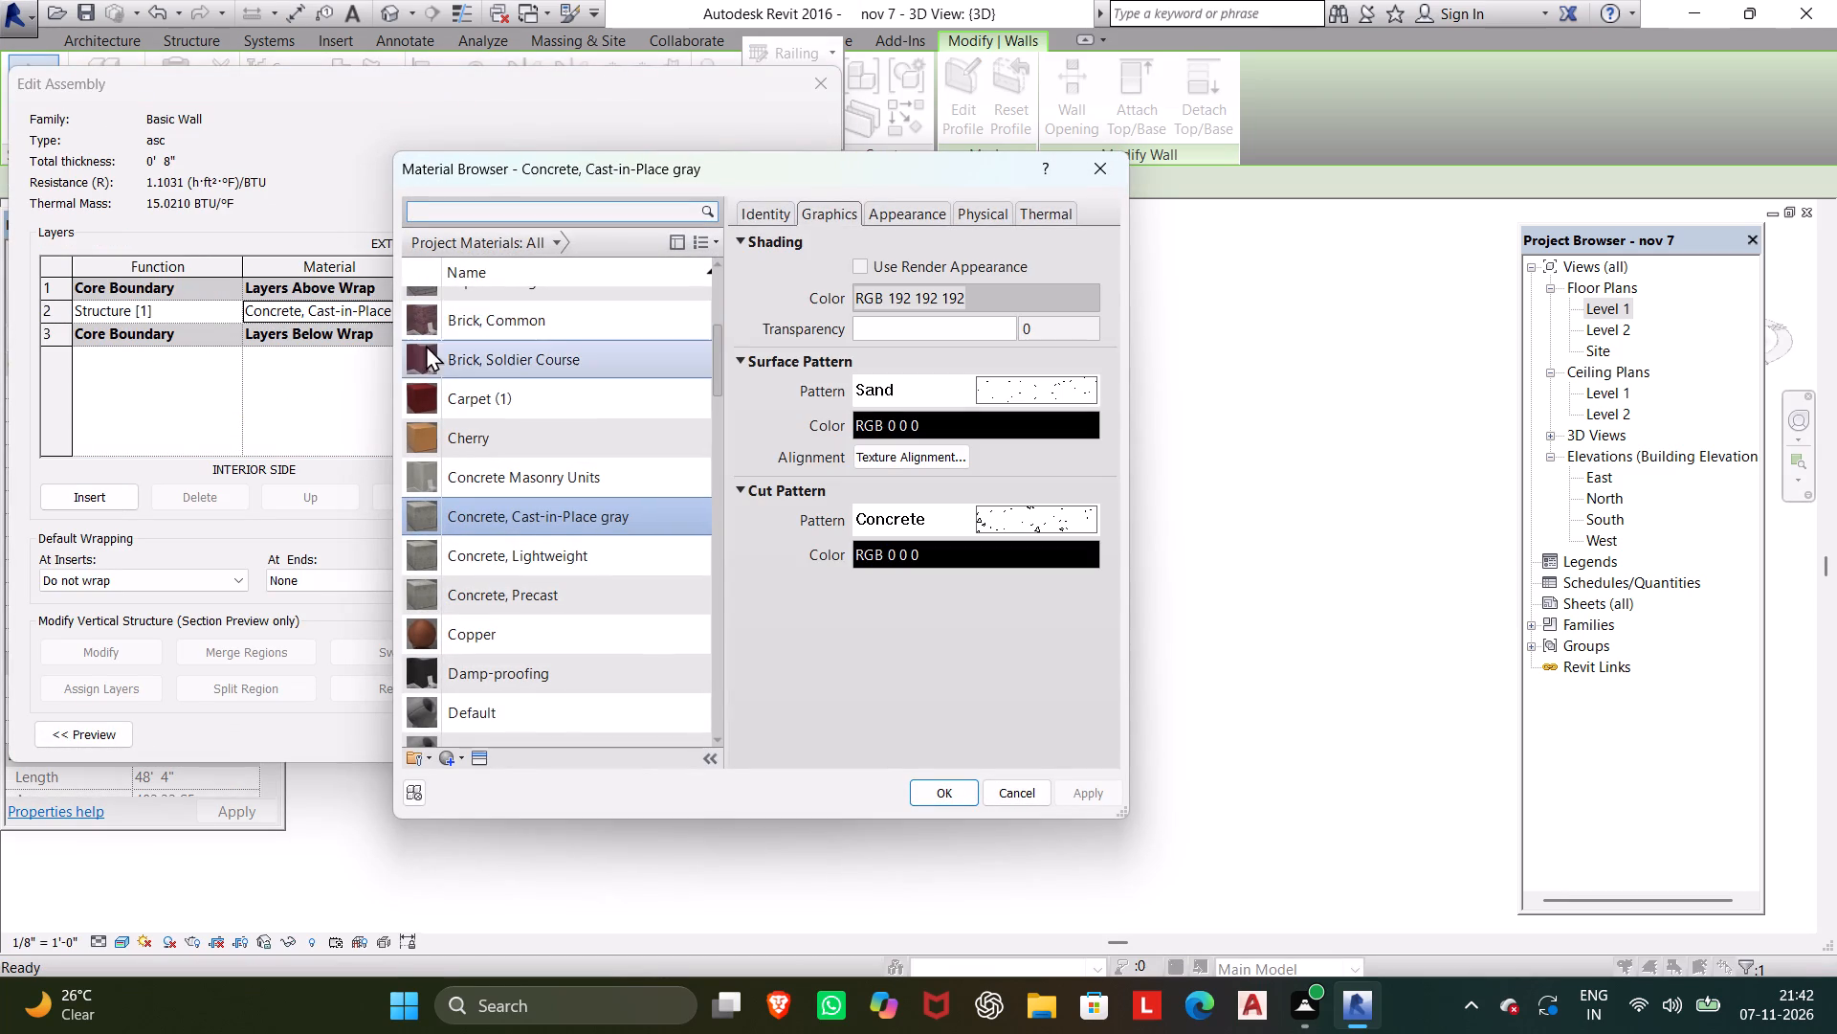
{"action": "left_click", "coordinate": [456, 322]}
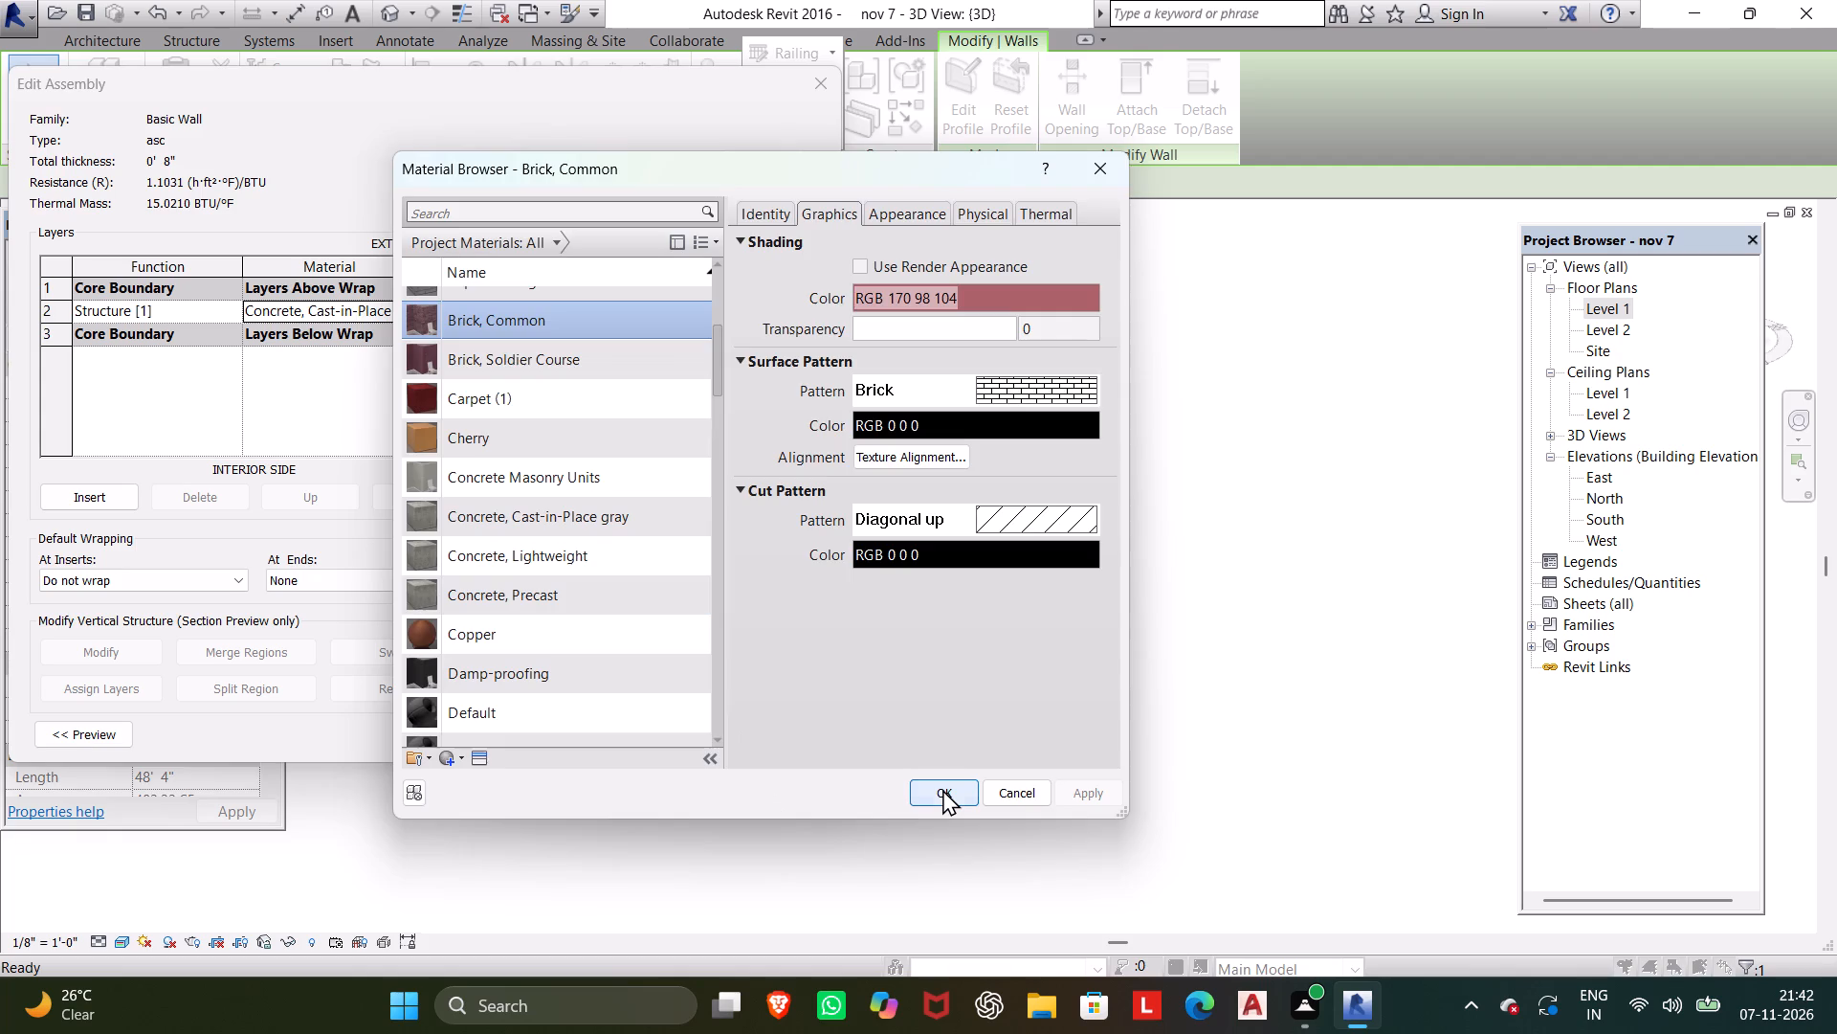
{"action": "left_click", "coordinate": [942, 789]}
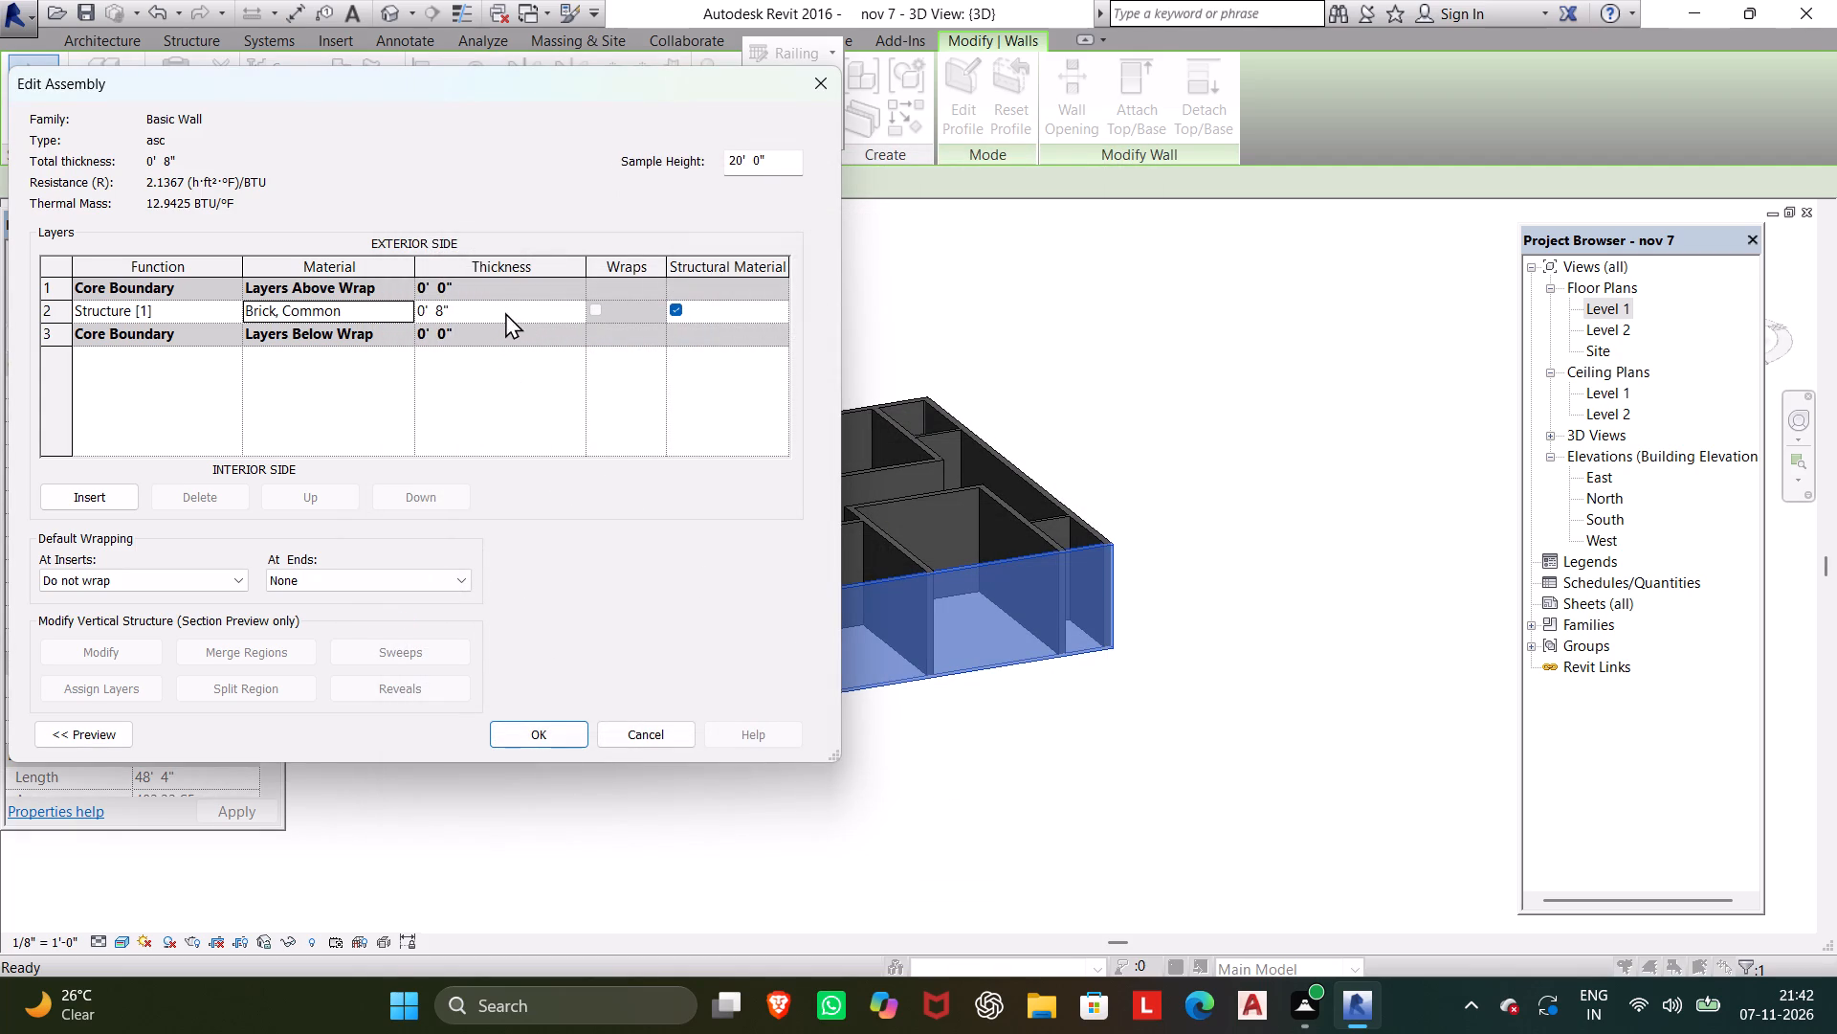
Enable the render appearance for the Brick, Common material's shading and apply the changes to the asc wall type.
{"action": "left_click", "coordinate": [336, 302]}
{"action": "left_click", "coordinate": [409, 311]}
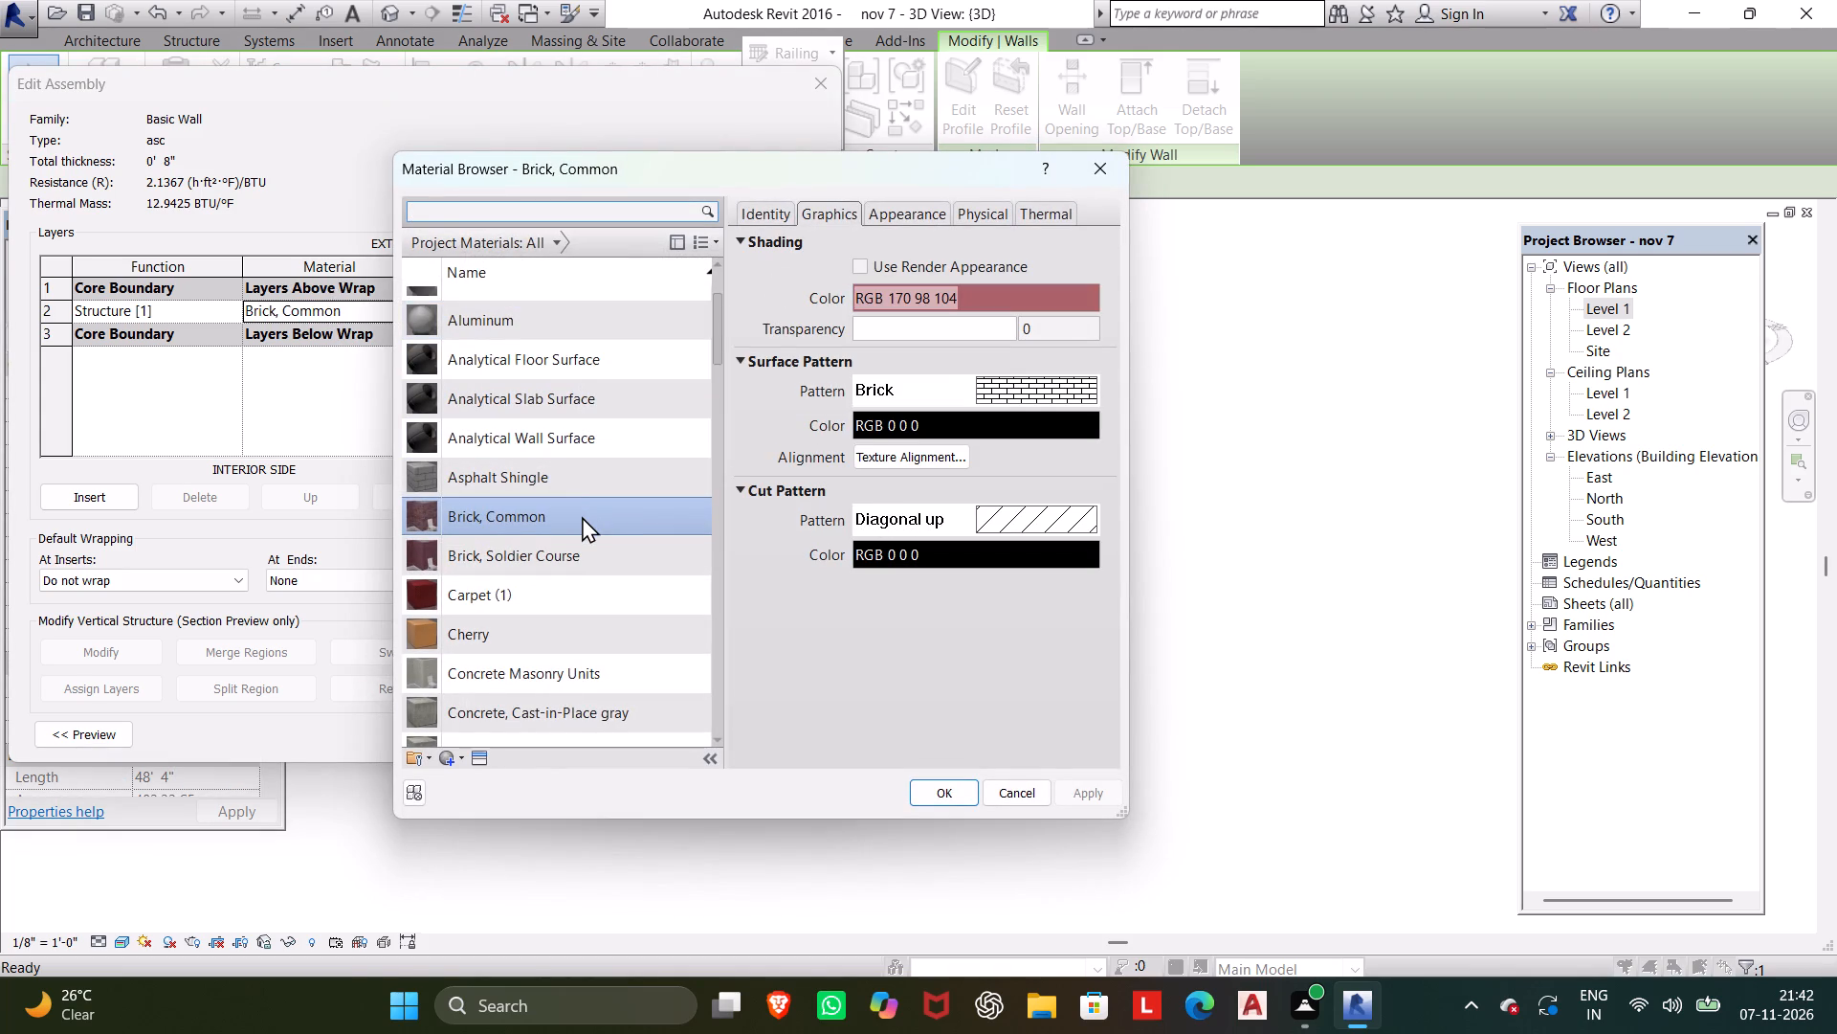
{"action": "left_click", "coordinate": [582, 516]}
{"action": "left_click", "coordinate": [860, 262]}
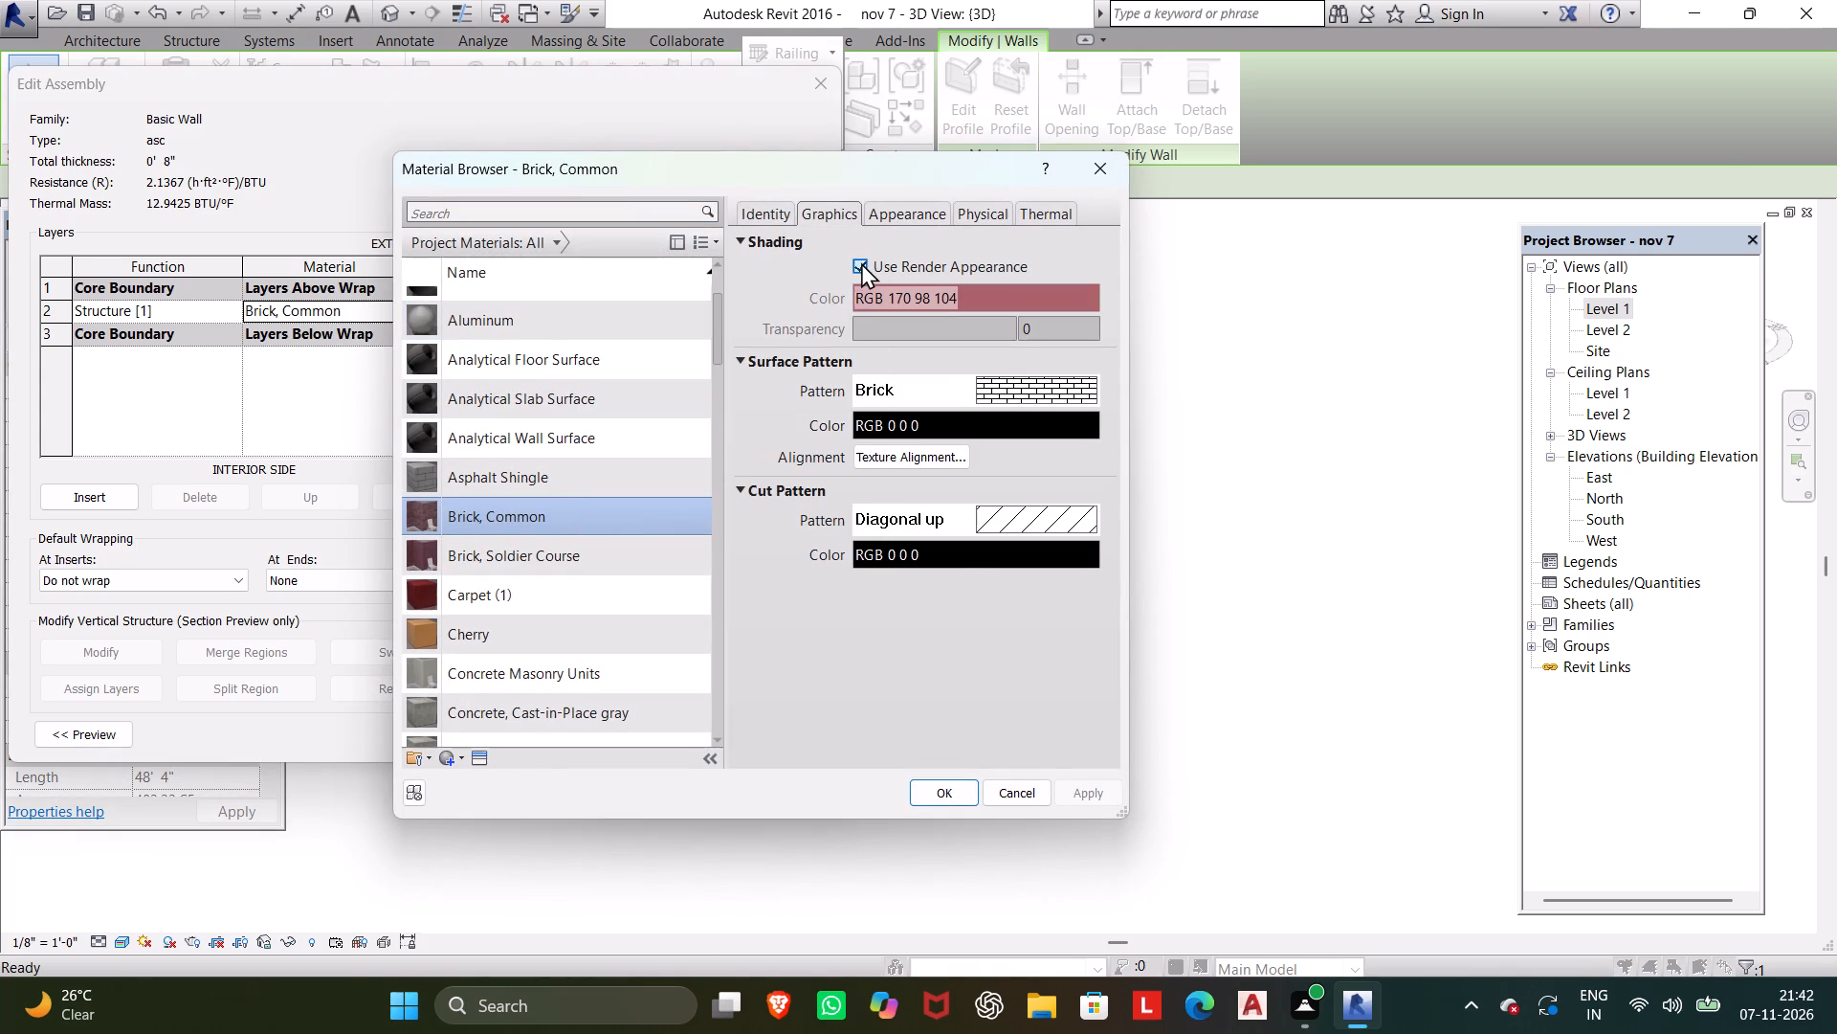
{"action": "left_click", "coordinate": [961, 786]}
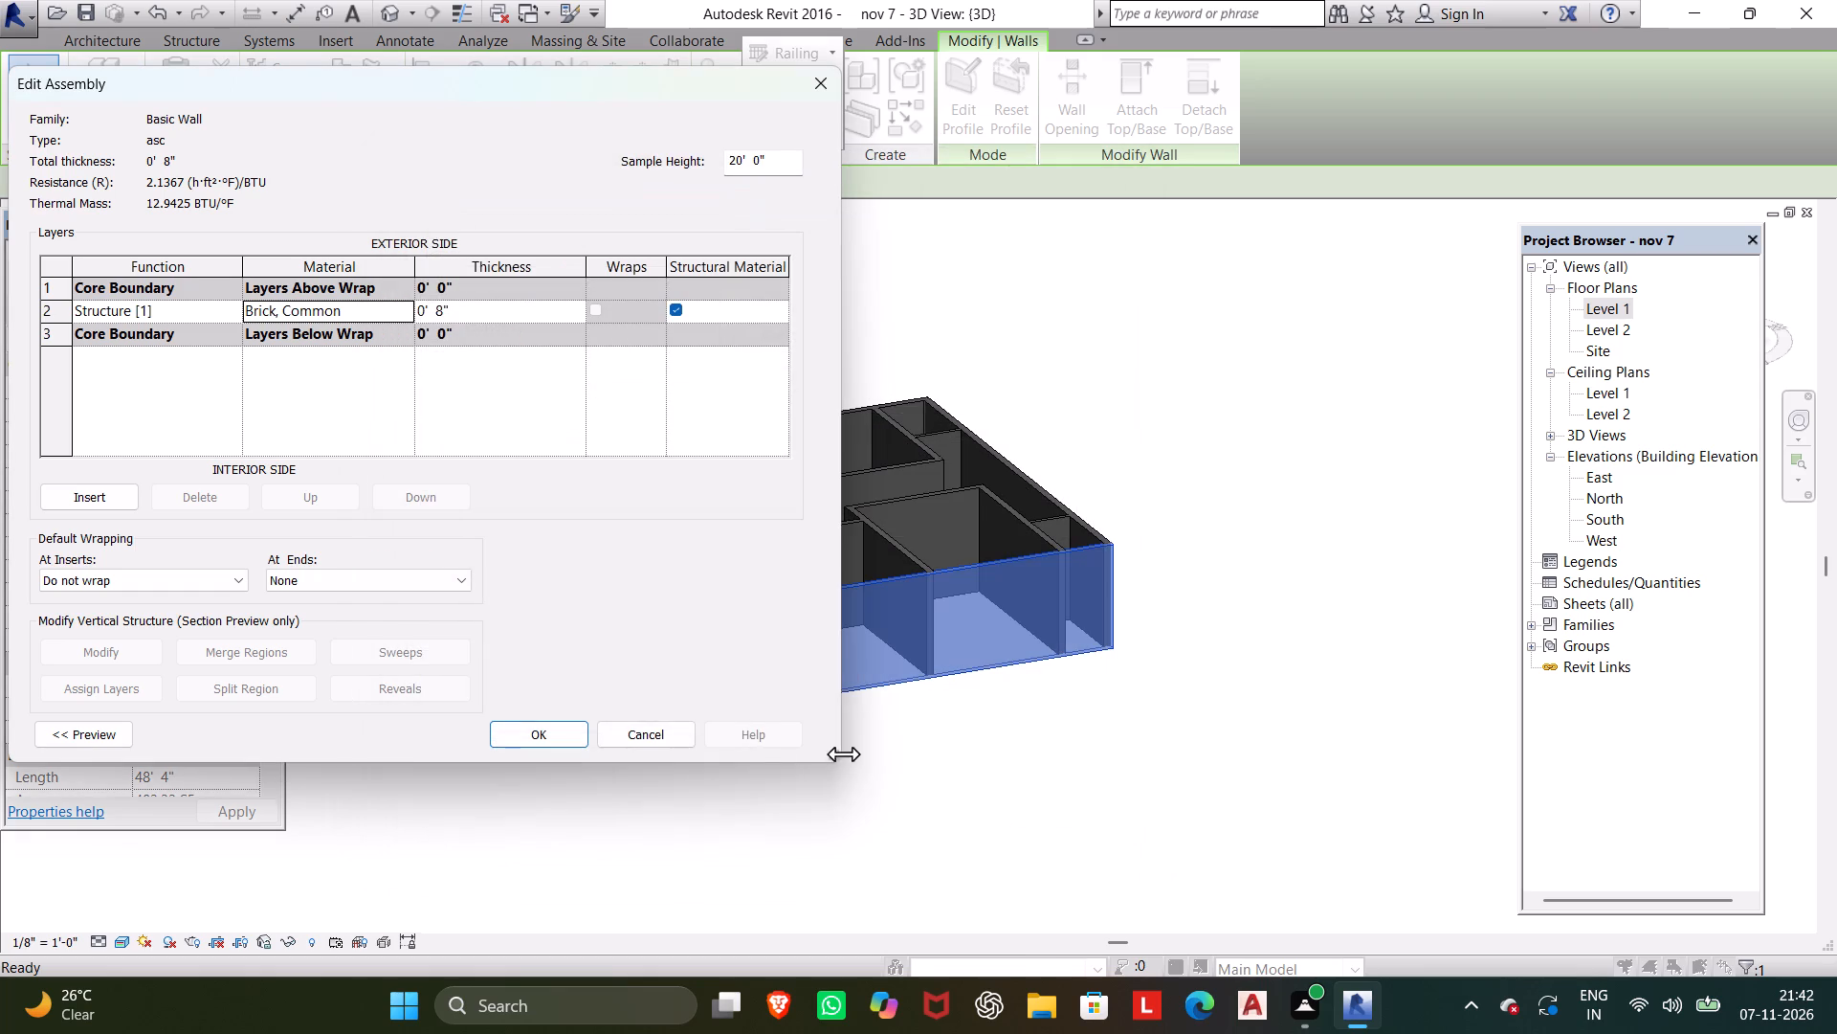
{"action": "left_click", "coordinate": [569, 732]}
{"action": "left_click", "coordinate": [806, 728]}
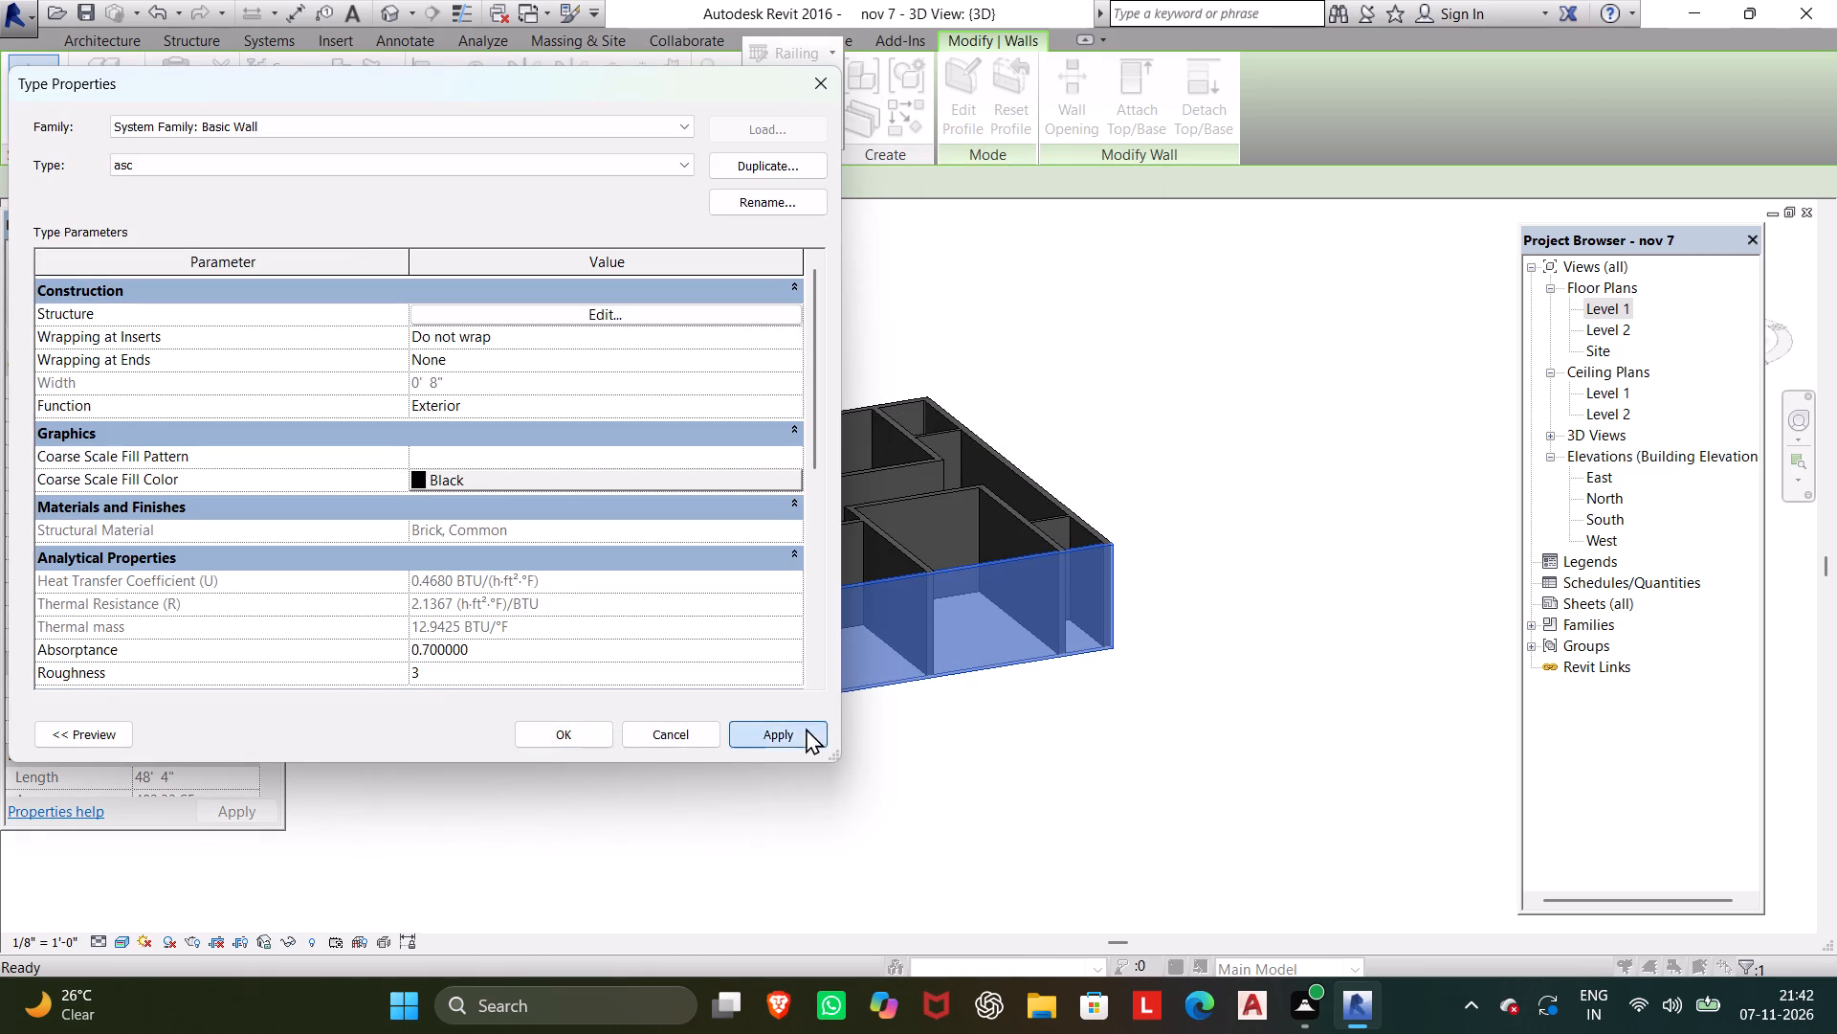
{"action": "left_click", "coordinate": [551, 733]}
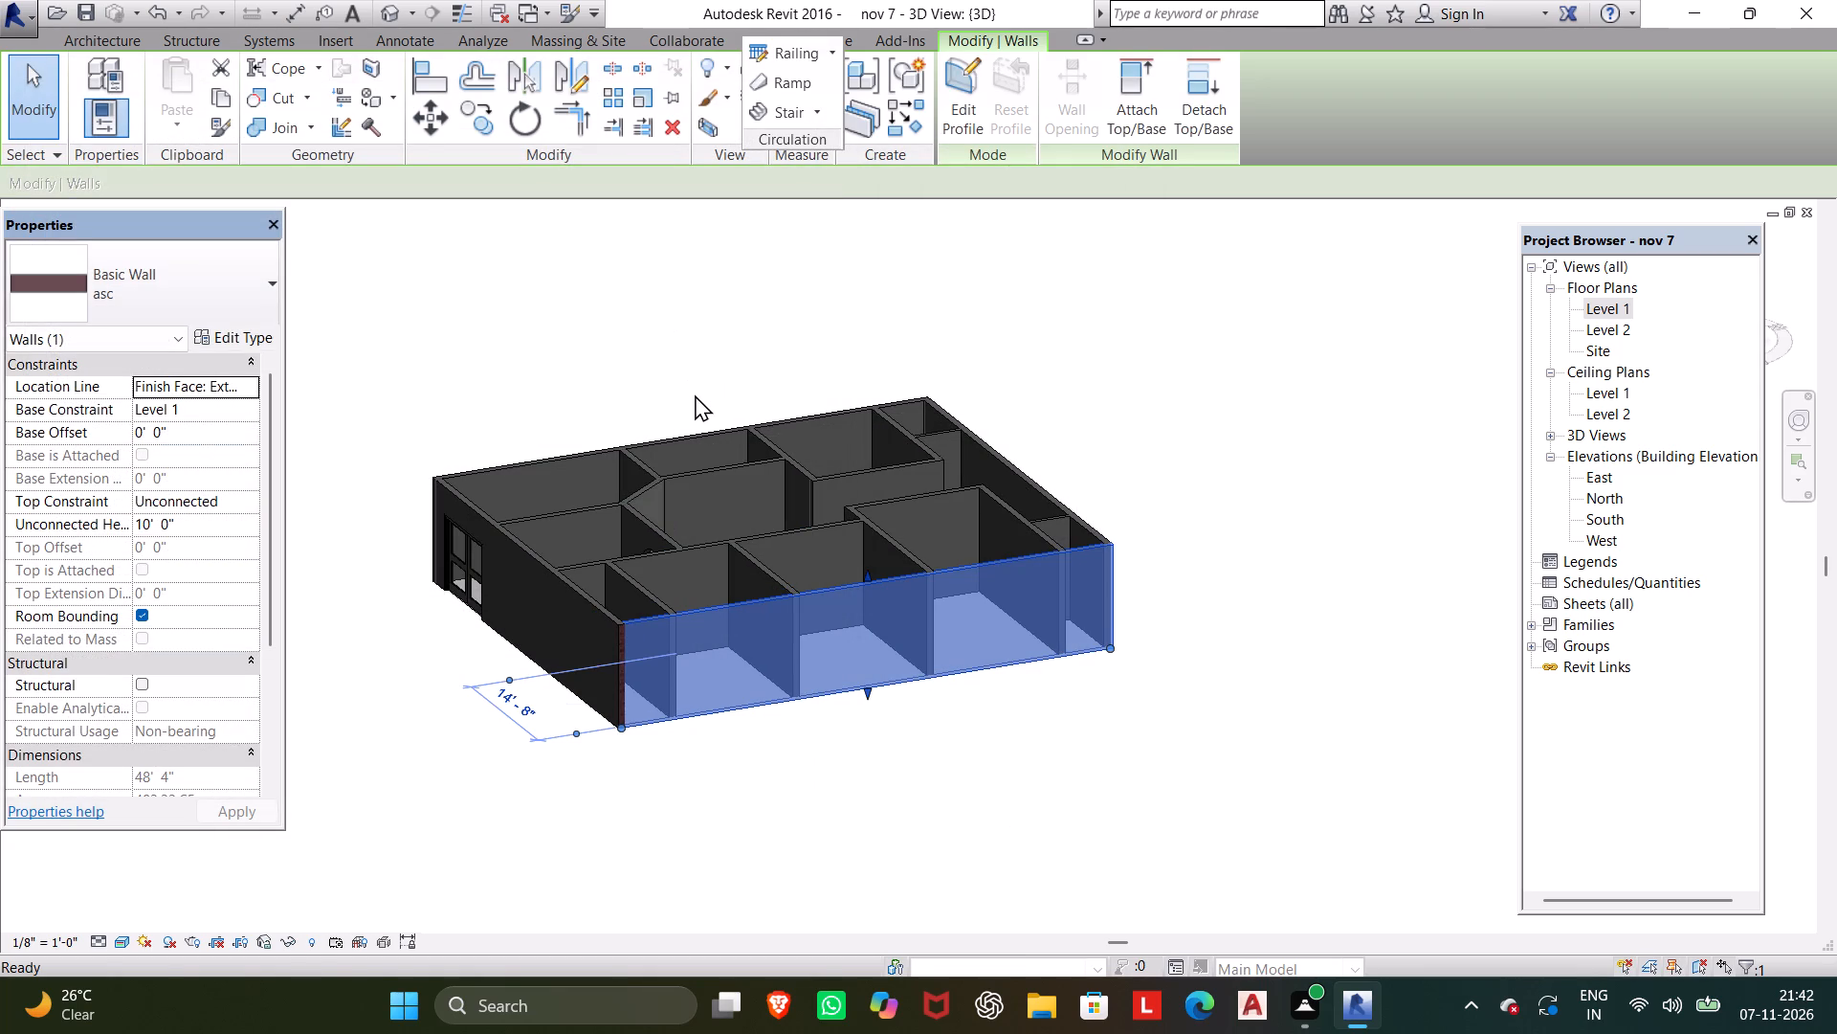
{"action": "key", "text": "Escape"}
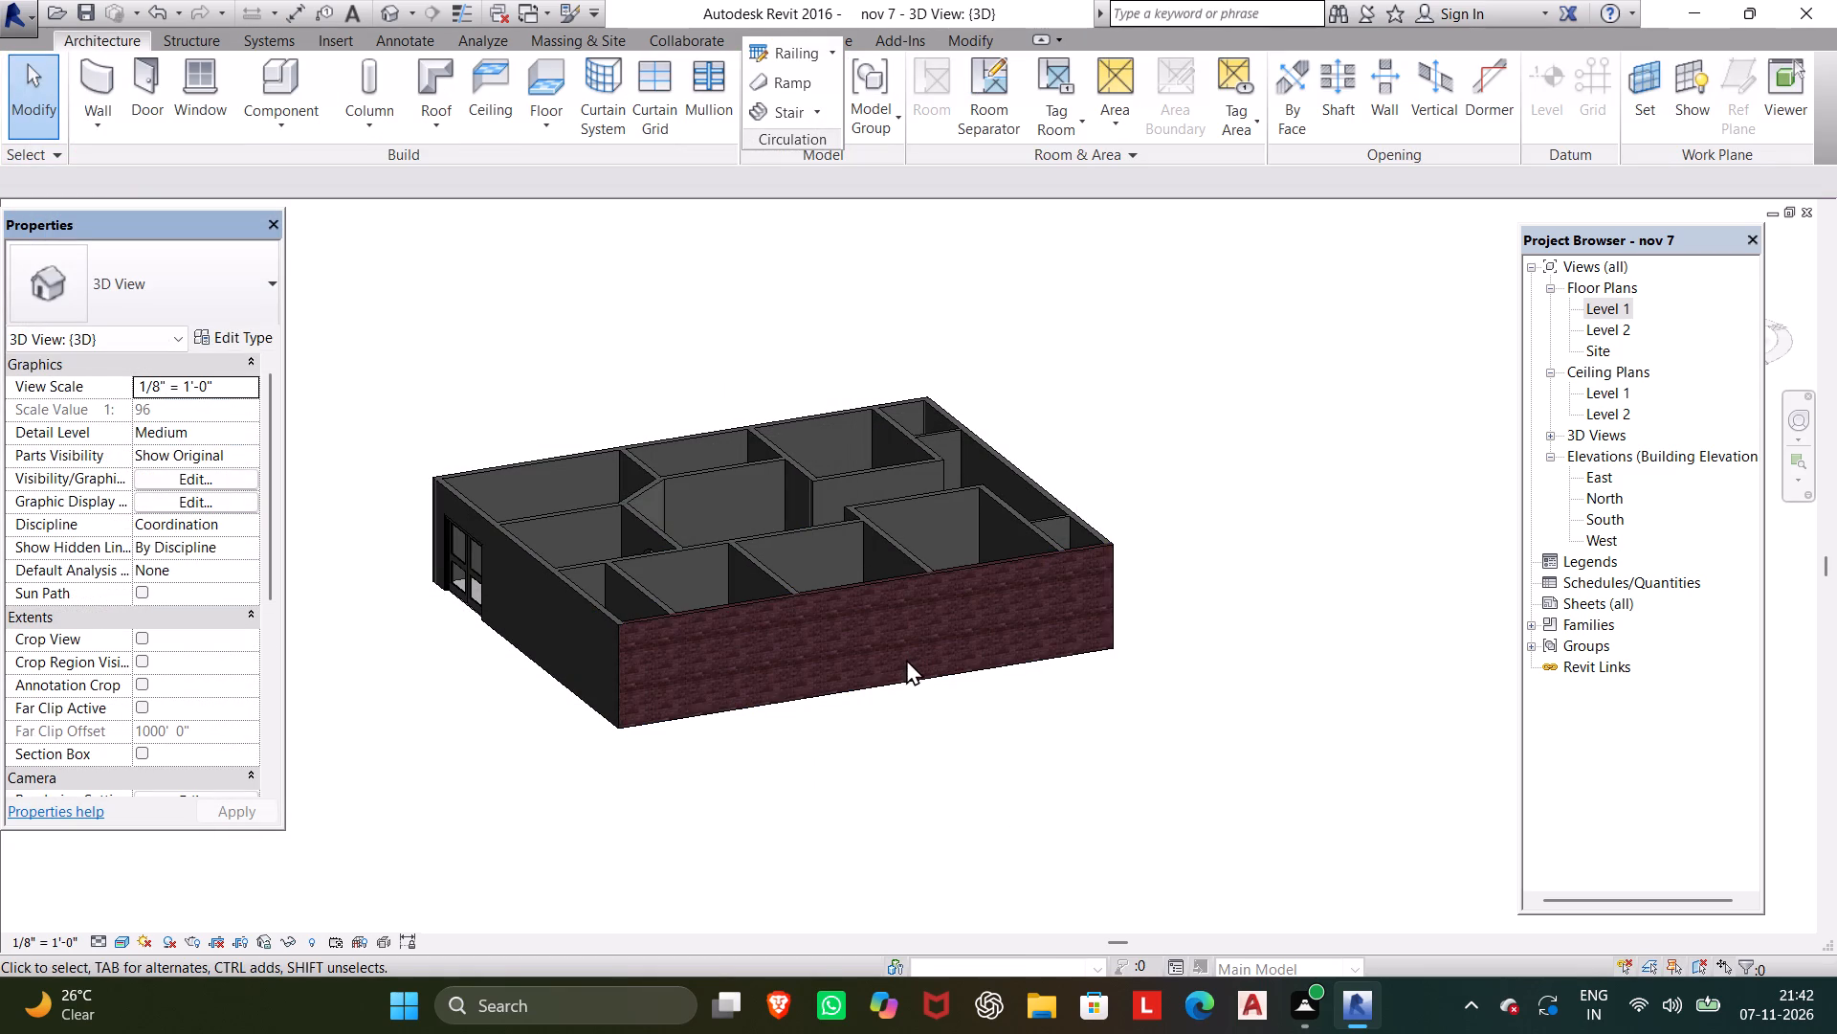
Examine the brick finish on the long exterior wall from several angles and up close.
{"action": "middle_click_drag", "start_coordinate": [903, 666], "coordinate": [594, 747], "text": "shift"}
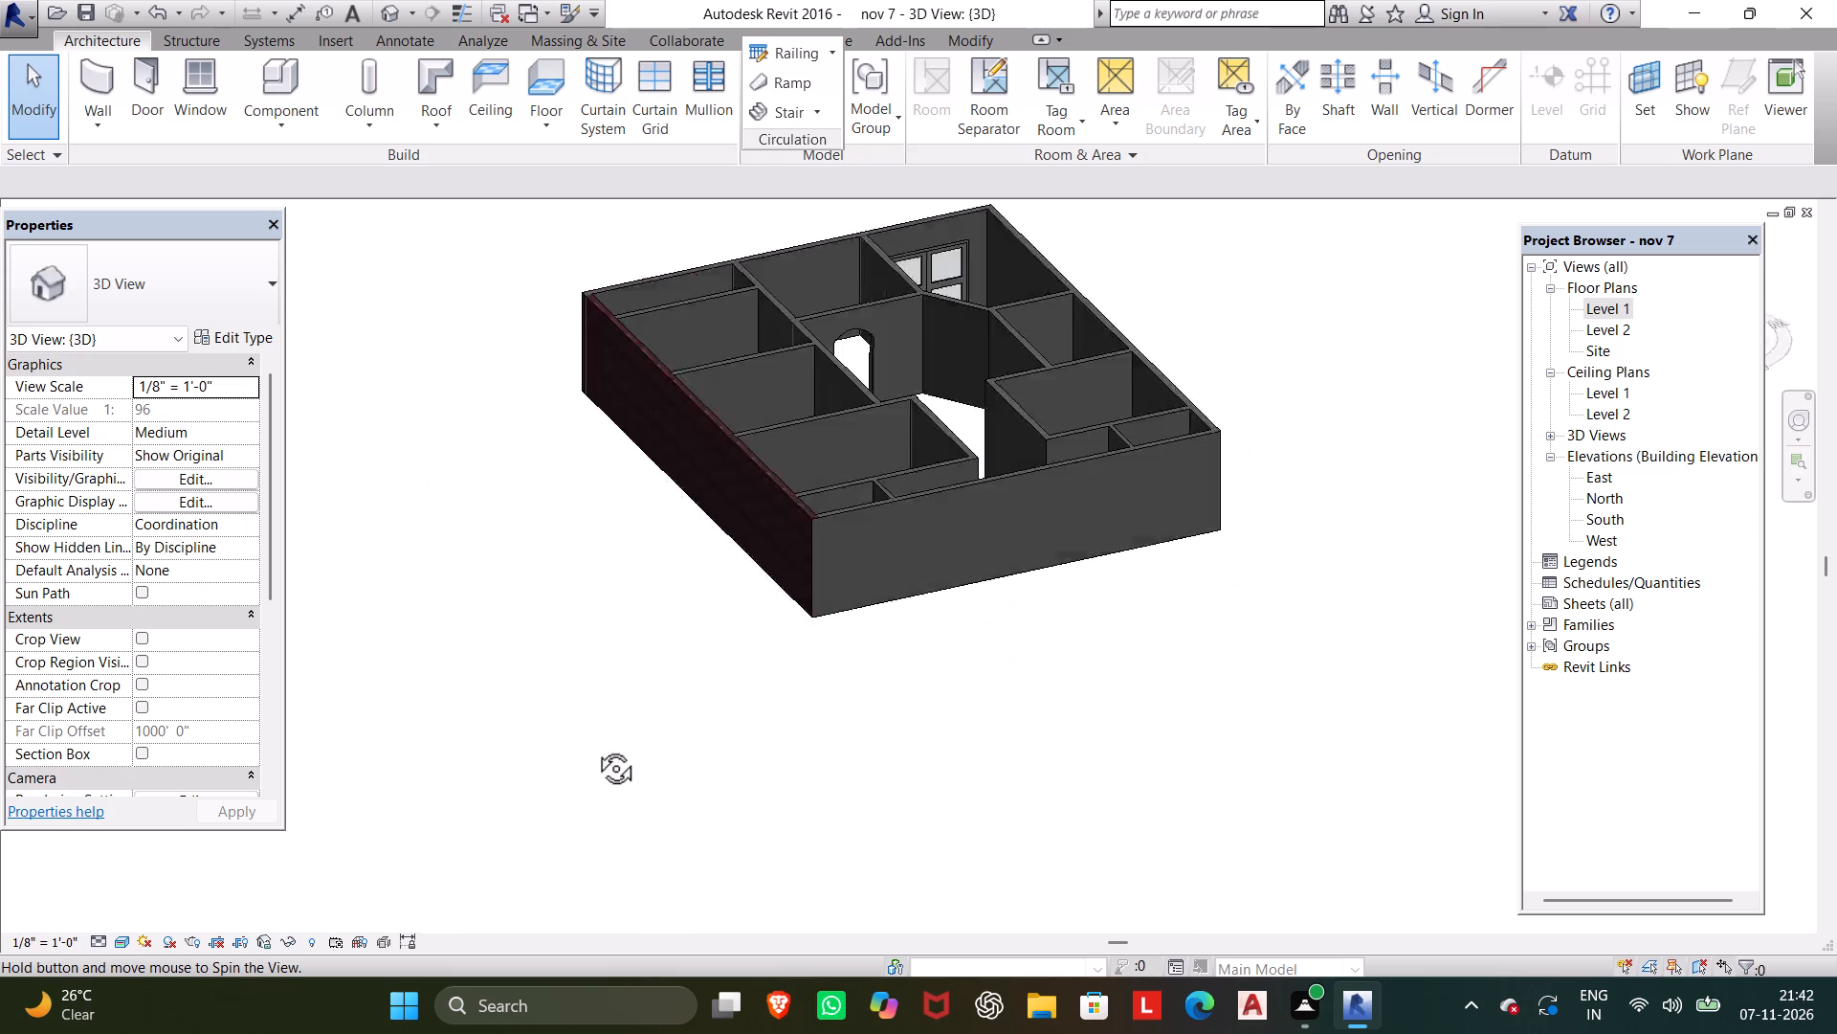
{"action": "middle_click_drag", "start_coordinate": [594, 747], "coordinate": [726, 618], "text": "shift"}
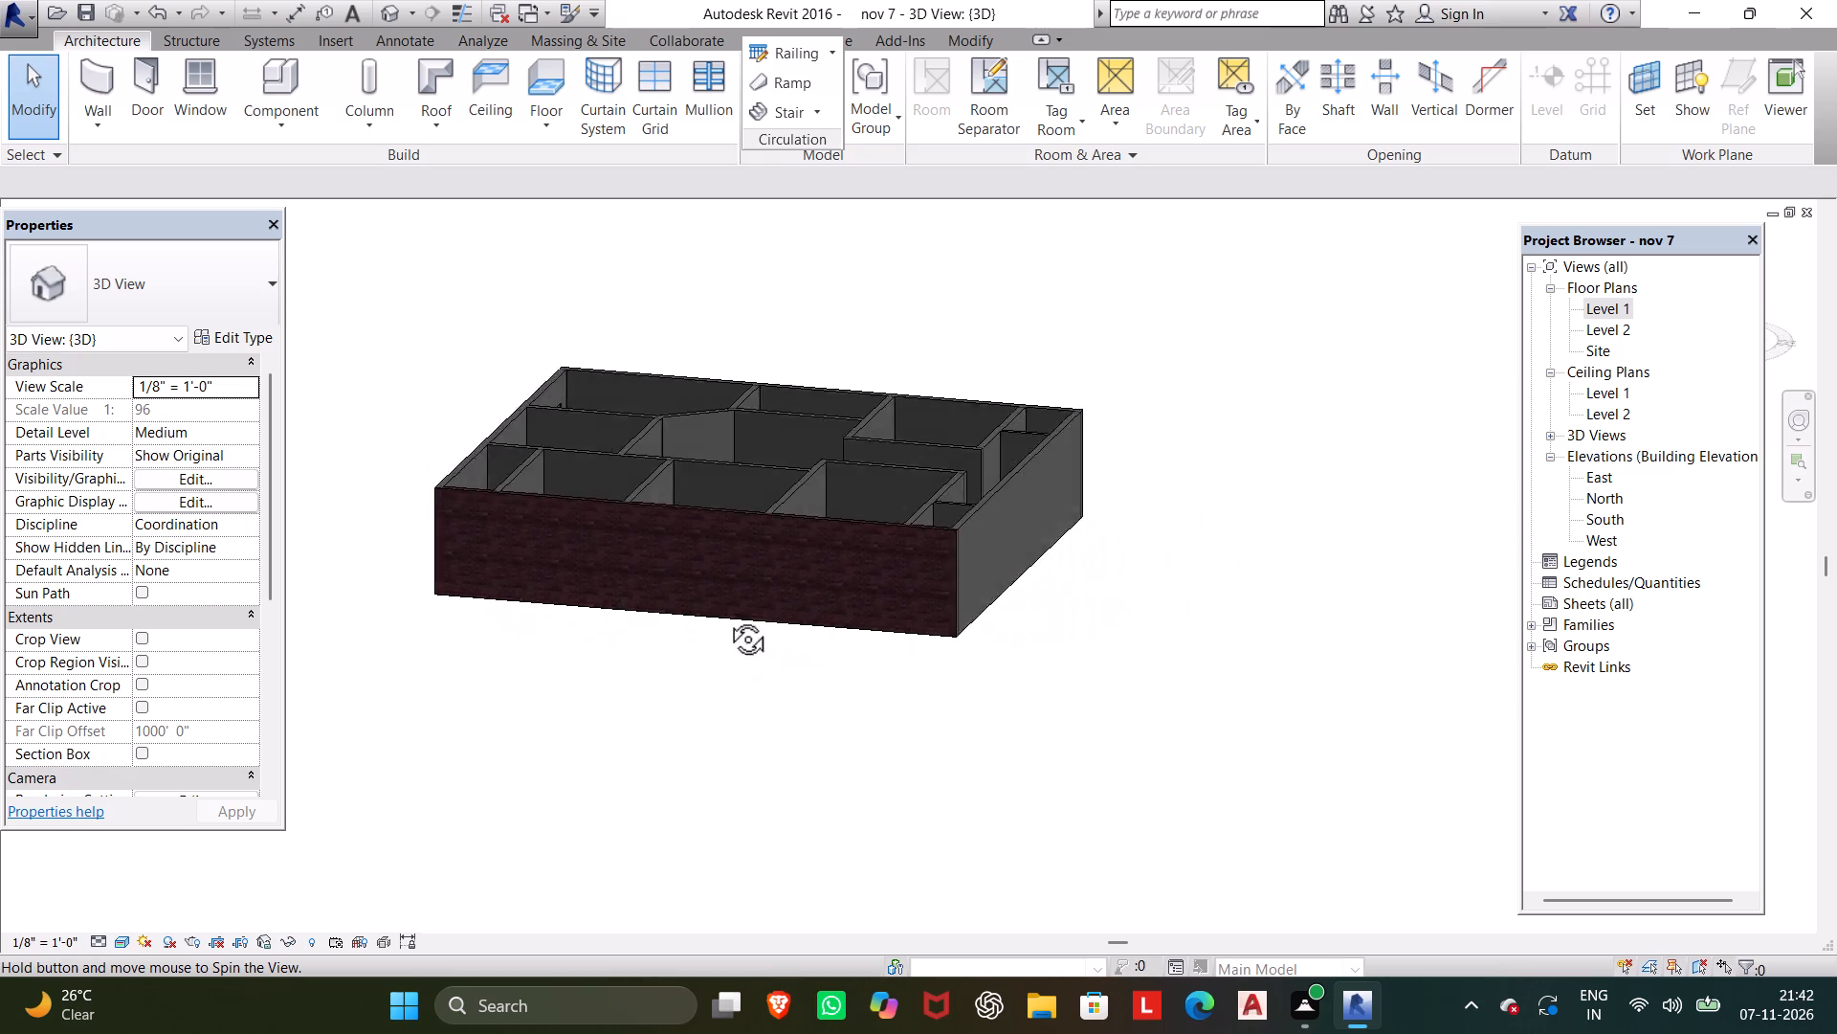
{"action": "middle_click_drag", "start_coordinate": [726, 618], "coordinate": [995, 631], "text": "shift"}
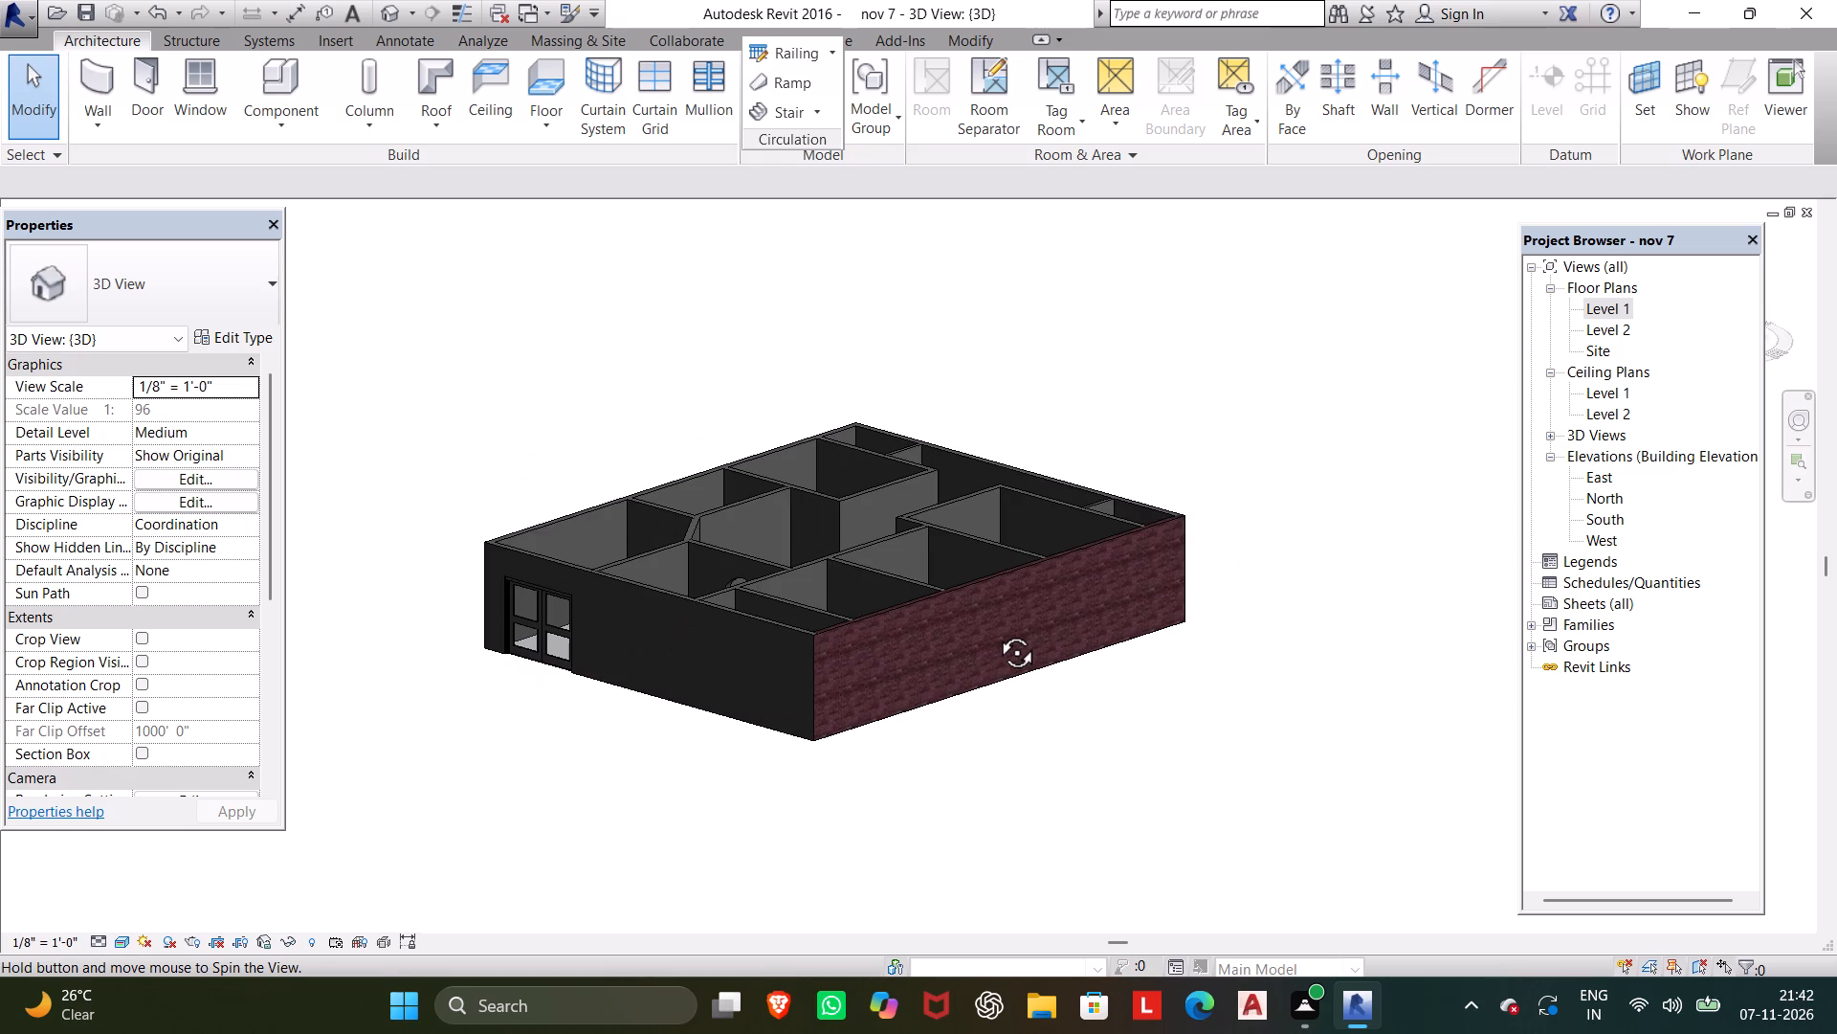
{"action": "middle_click_drag", "start_coordinate": [995, 631], "coordinate": [995, 629], "text": "shift"}
{"action": "scroll", "coordinate": [977, 632], "scroll_direction": "up", "scroll_amount": 5, "text": "shift"}
{"action": "scroll", "coordinate": [977, 632], "scroll_direction": "up", "scroll_amount": 8}
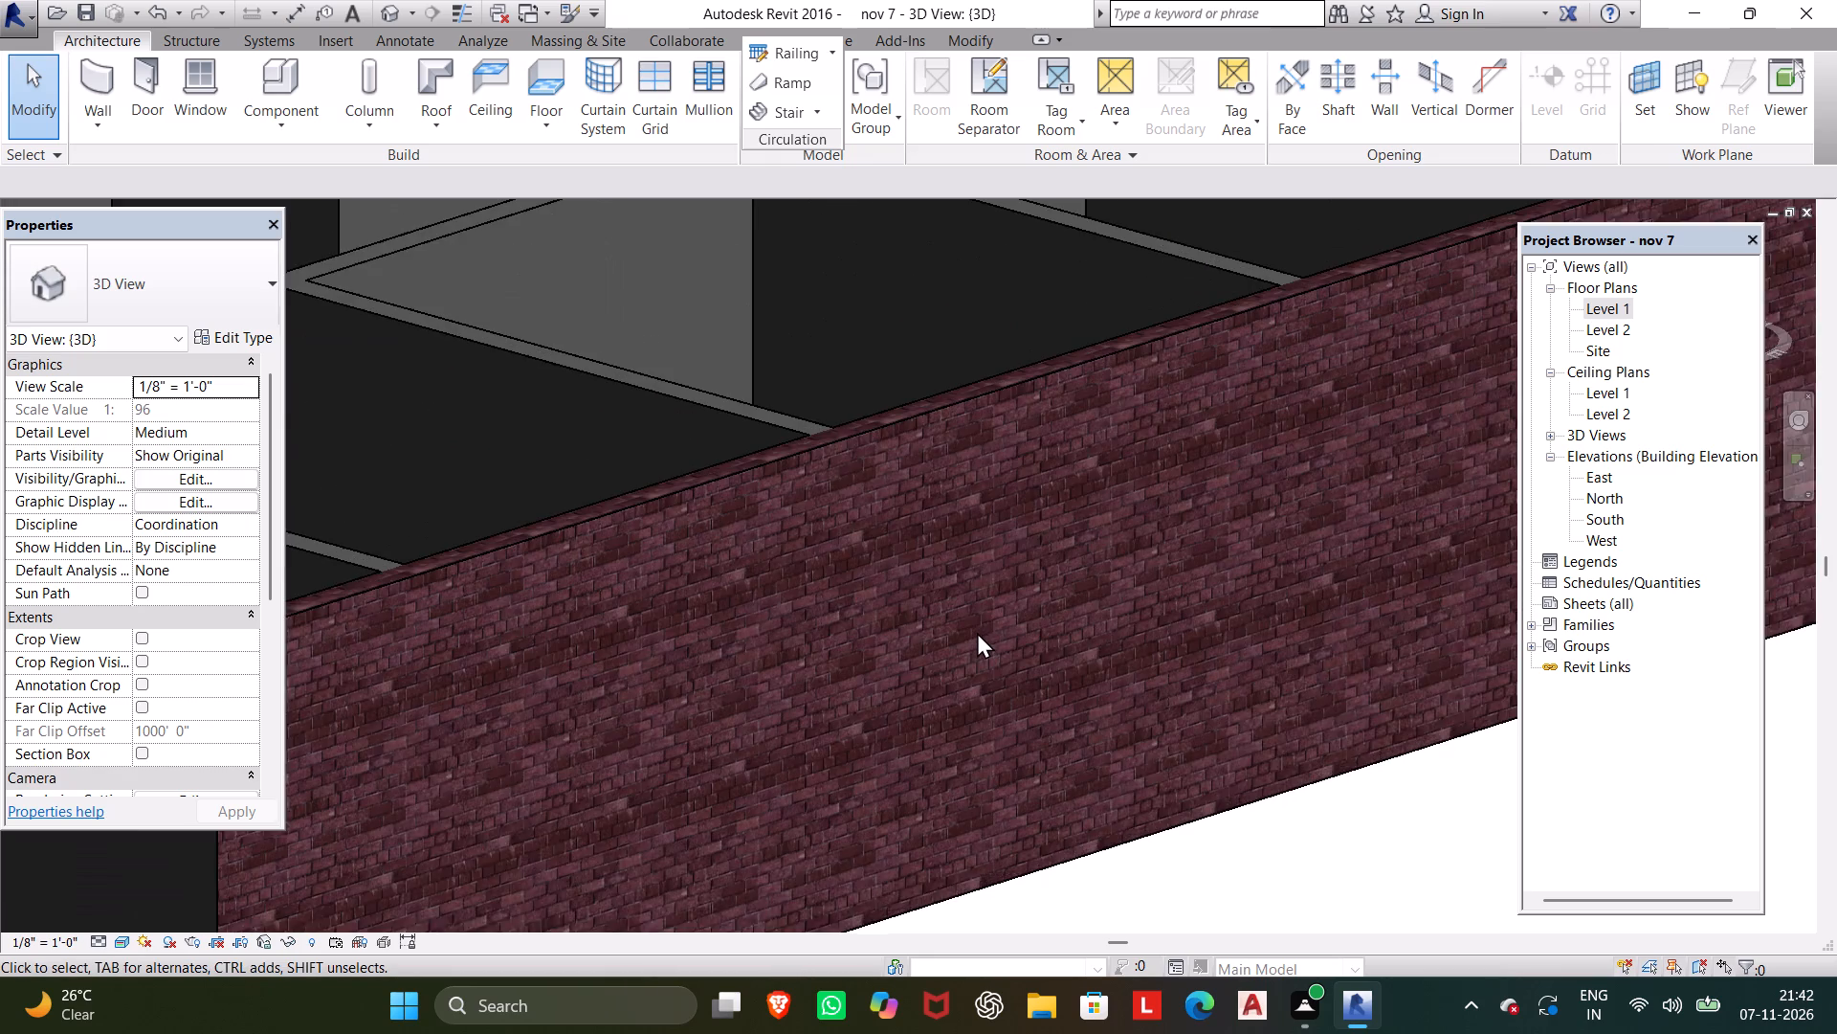
{"action": "scroll", "coordinate": [977, 632], "scroll_direction": "up", "scroll_amount": 1}
{"action": "scroll", "coordinate": [977, 632], "scroll_direction": "down", "scroll_amount": 7}
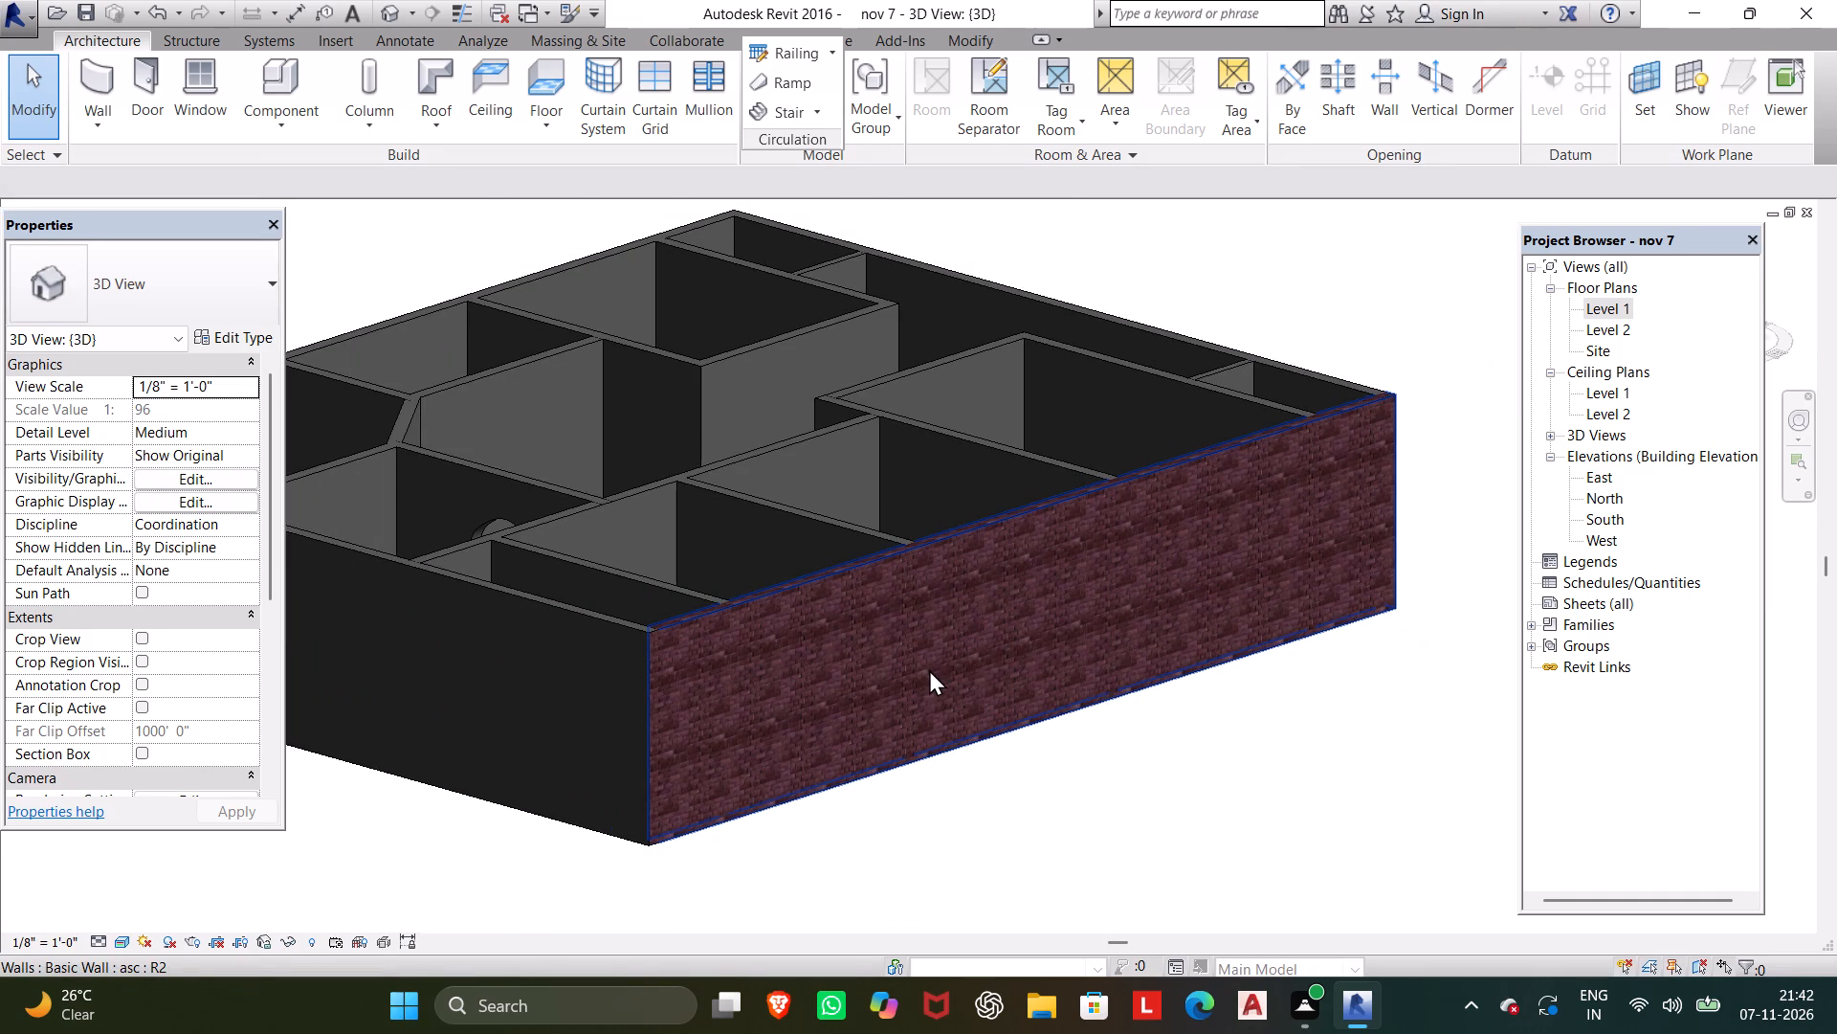
Open the material choices for the structure layer of the asc wall along the building's long exterior side.
{"action": "left_click", "coordinate": [926, 749]}
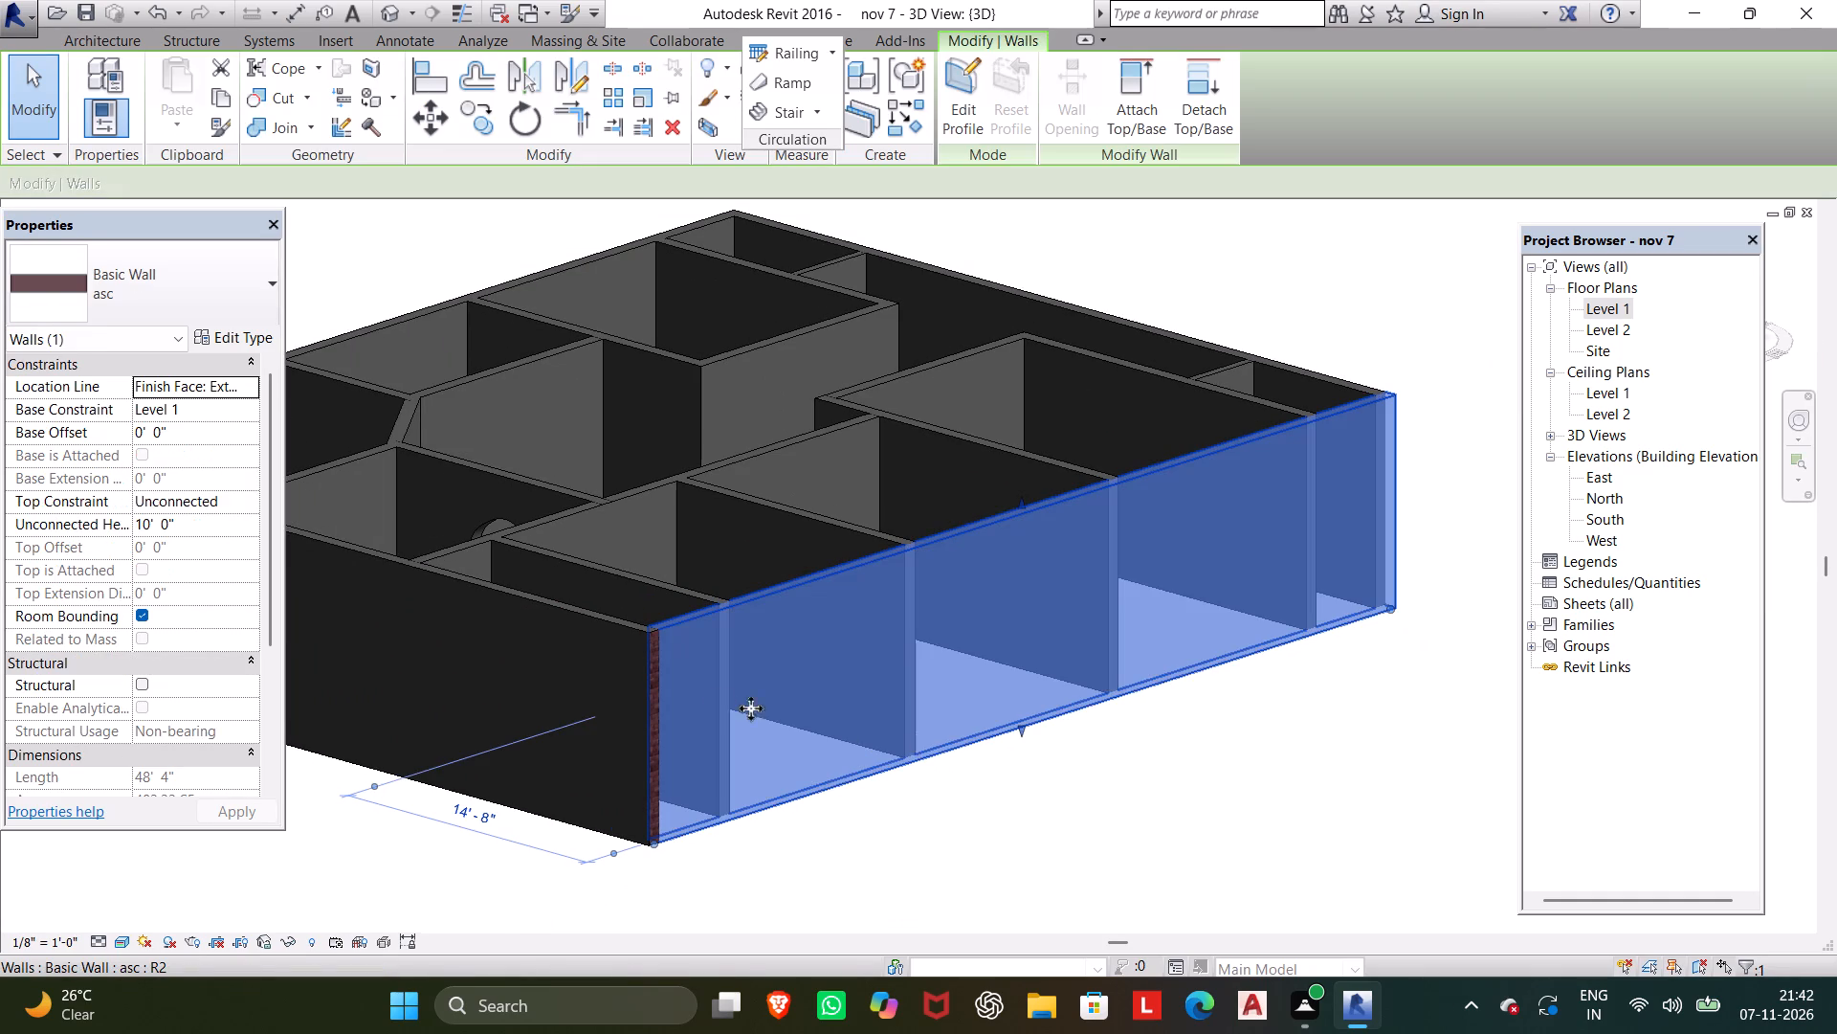
{"action": "left_click", "coordinate": [207, 340]}
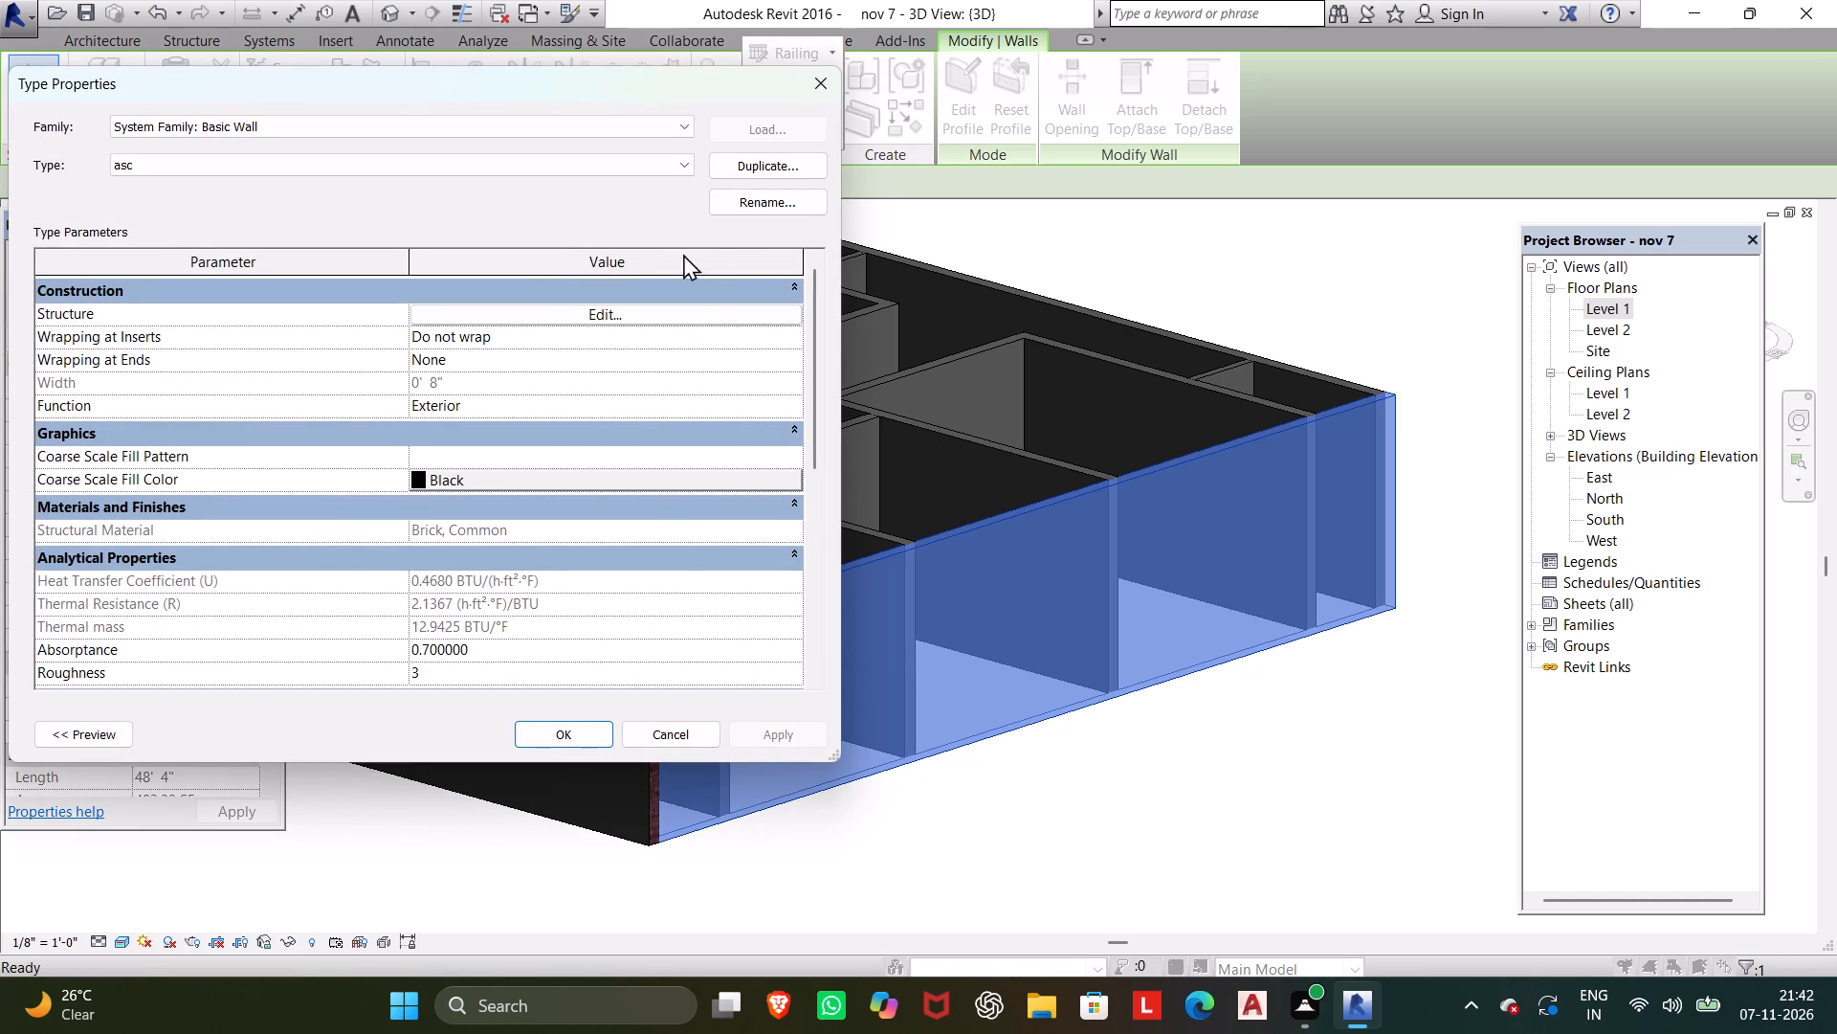
{"action": "left_click", "coordinate": [609, 311]}
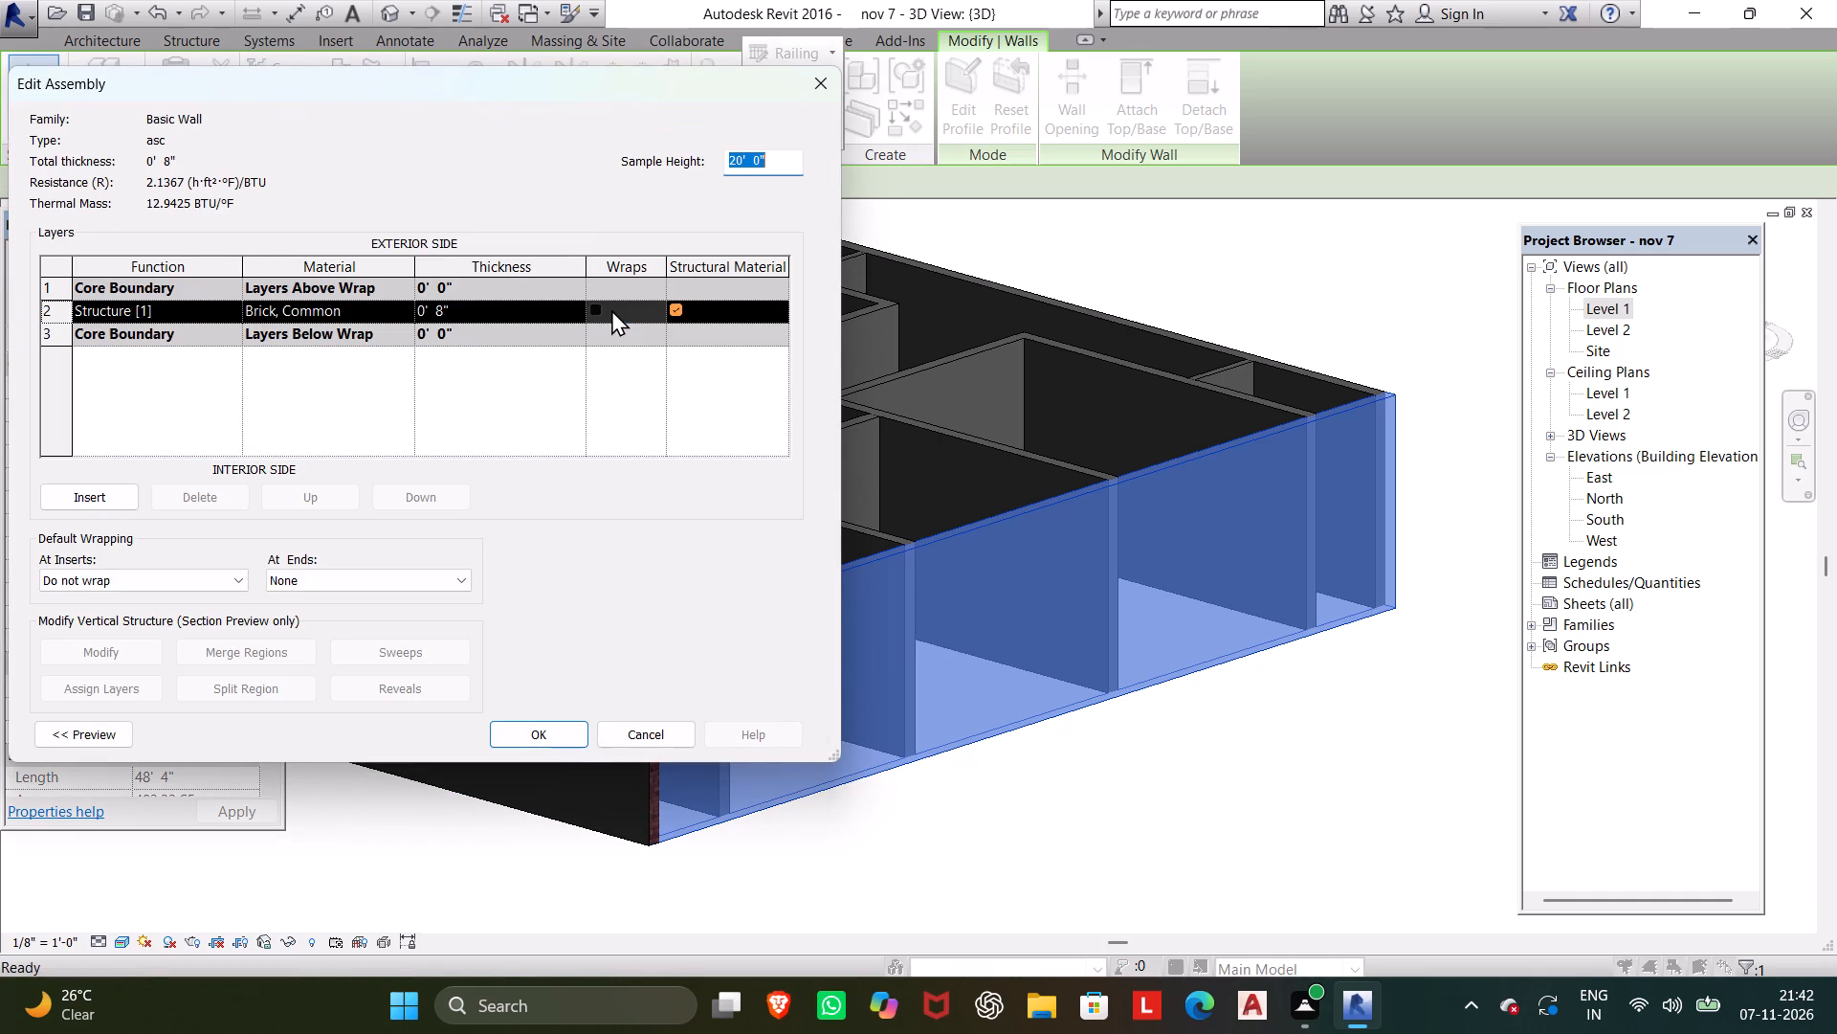
{"action": "left_click", "coordinate": [298, 307]}
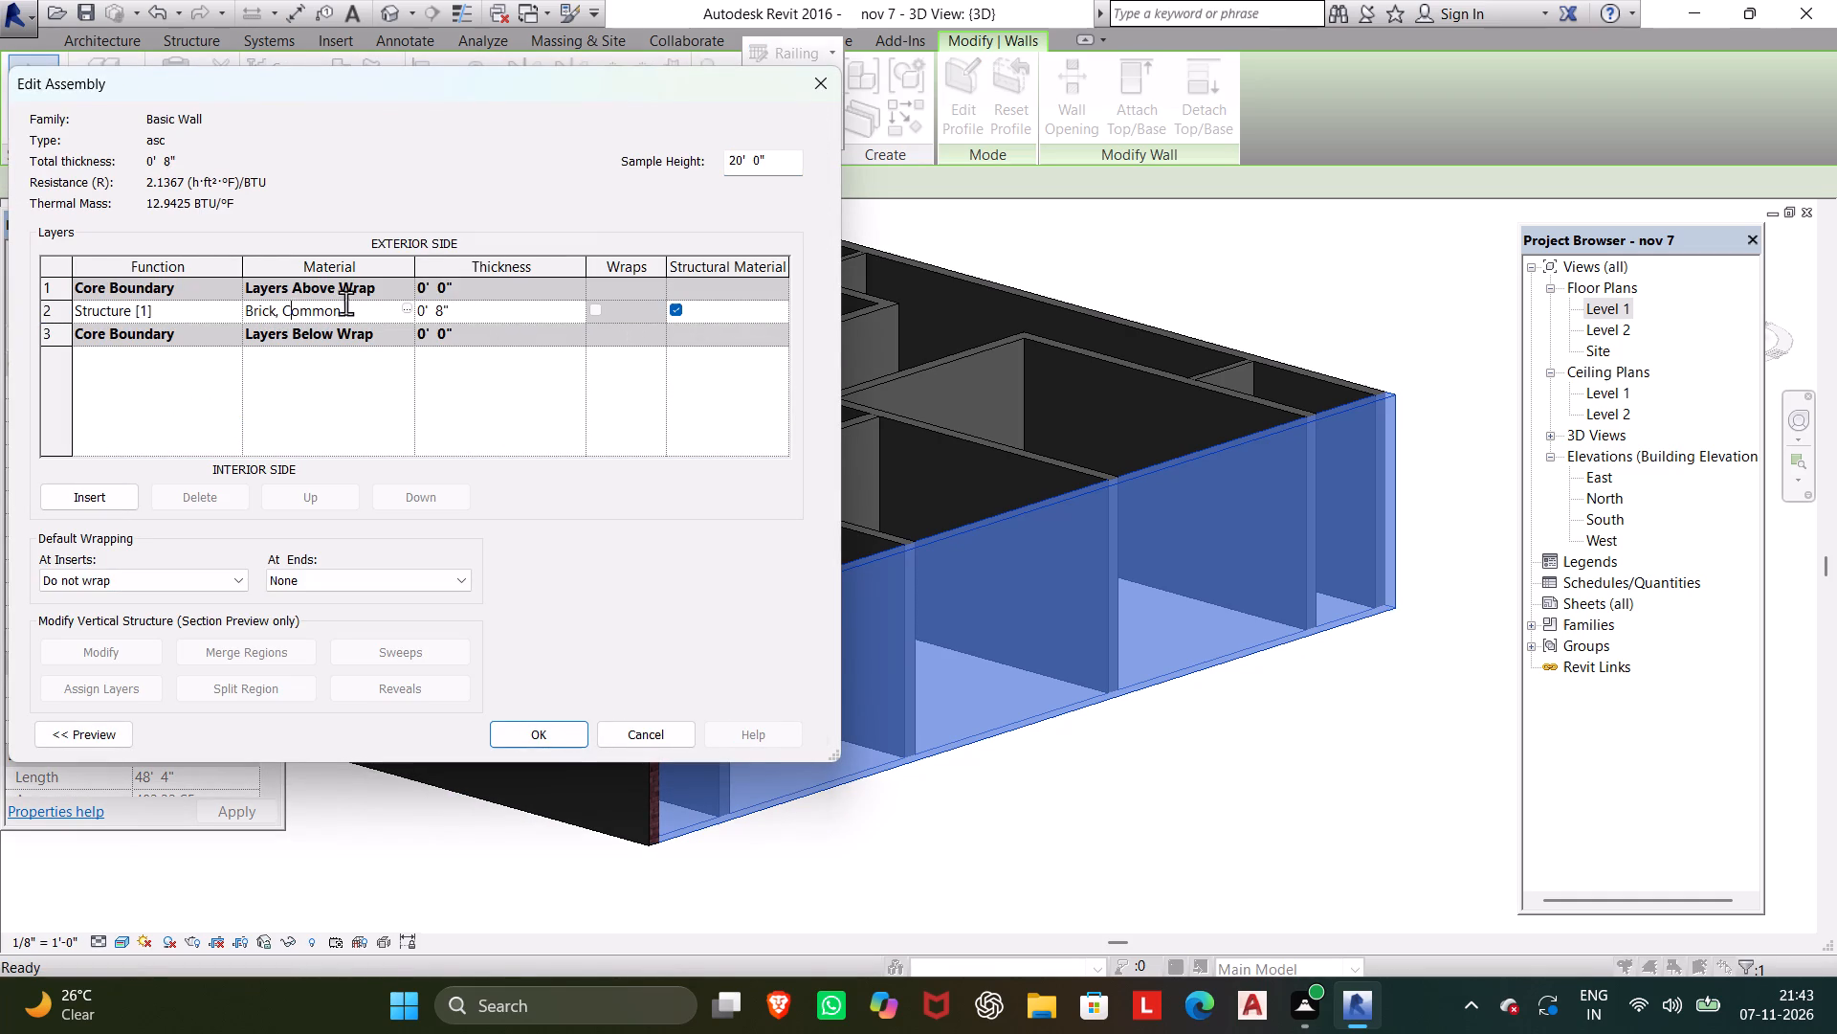
{"action": "left_click", "coordinate": [407, 309]}
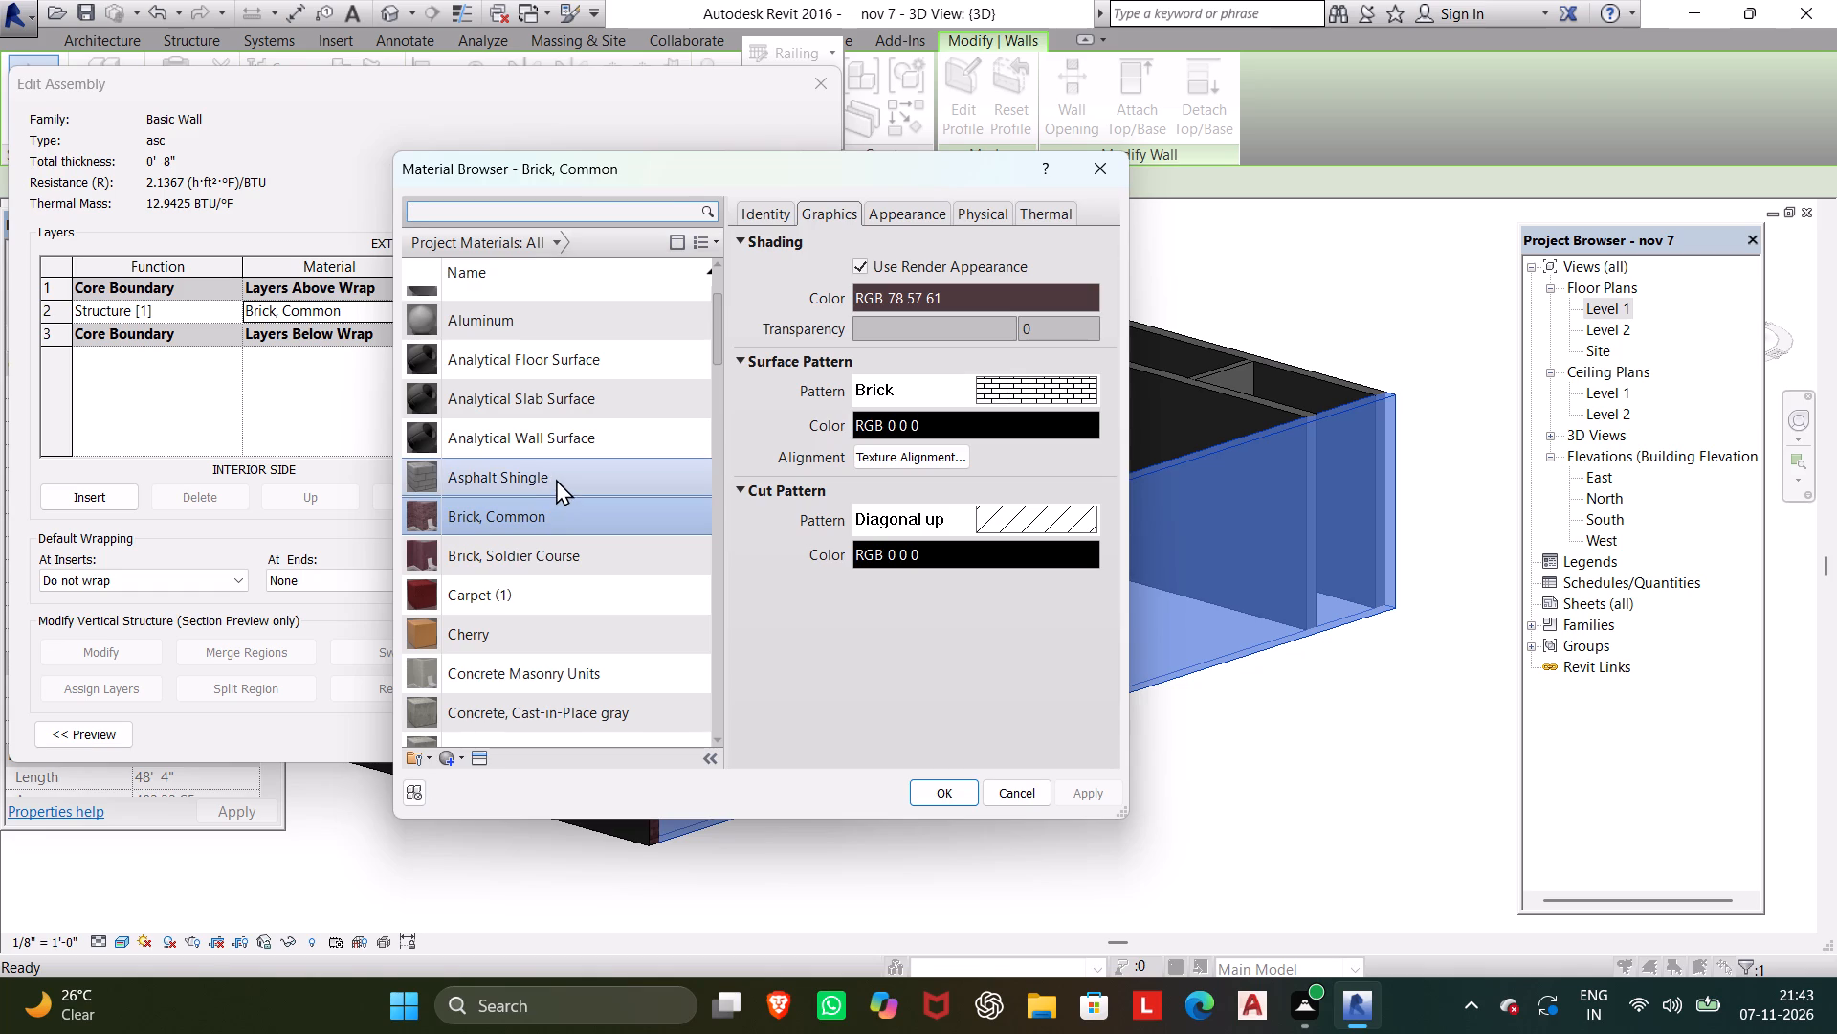
Preview the graphics settings of Concrete, Lightweight, Default Wall, Metal Door - Red and Metal Furring as alternatives to the brick.
{"action": "scroll", "coordinate": [556, 485], "scroll_direction": "down", "scroll_amount": 1}
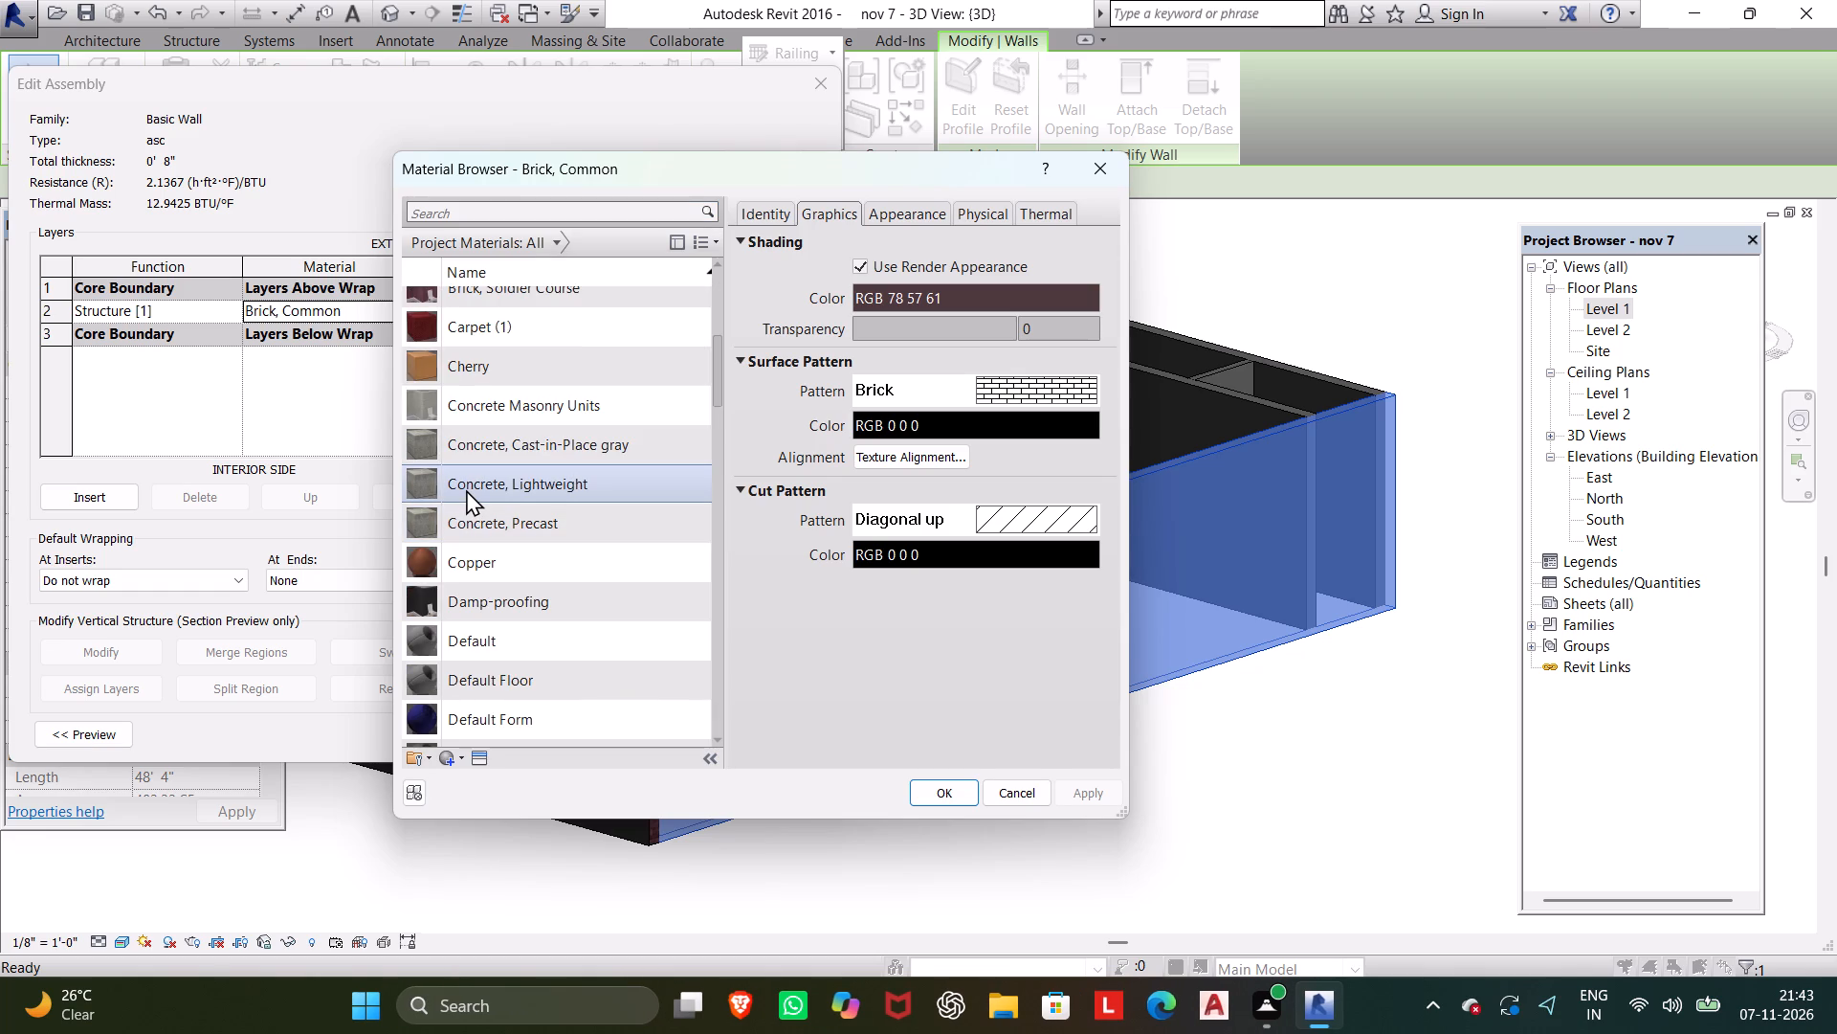
{"action": "left_click", "coordinate": [466, 489]}
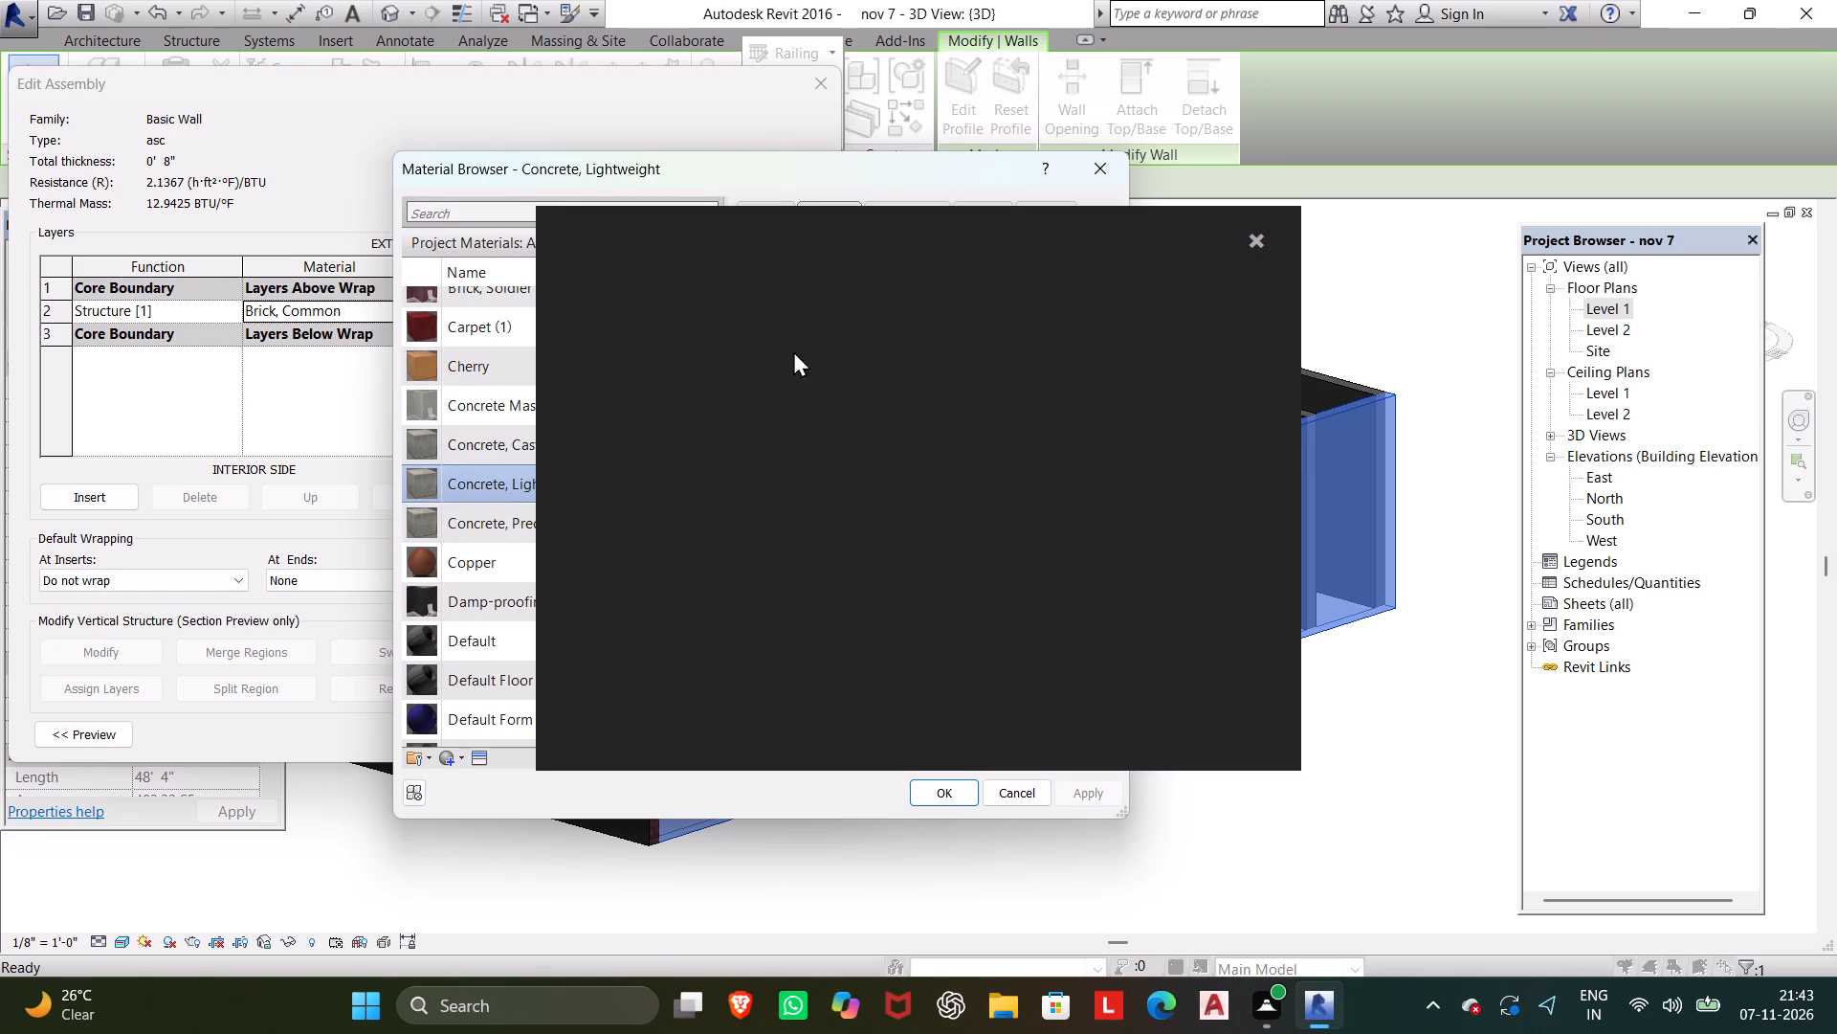
{"action": "left_click", "coordinate": [1260, 236]}
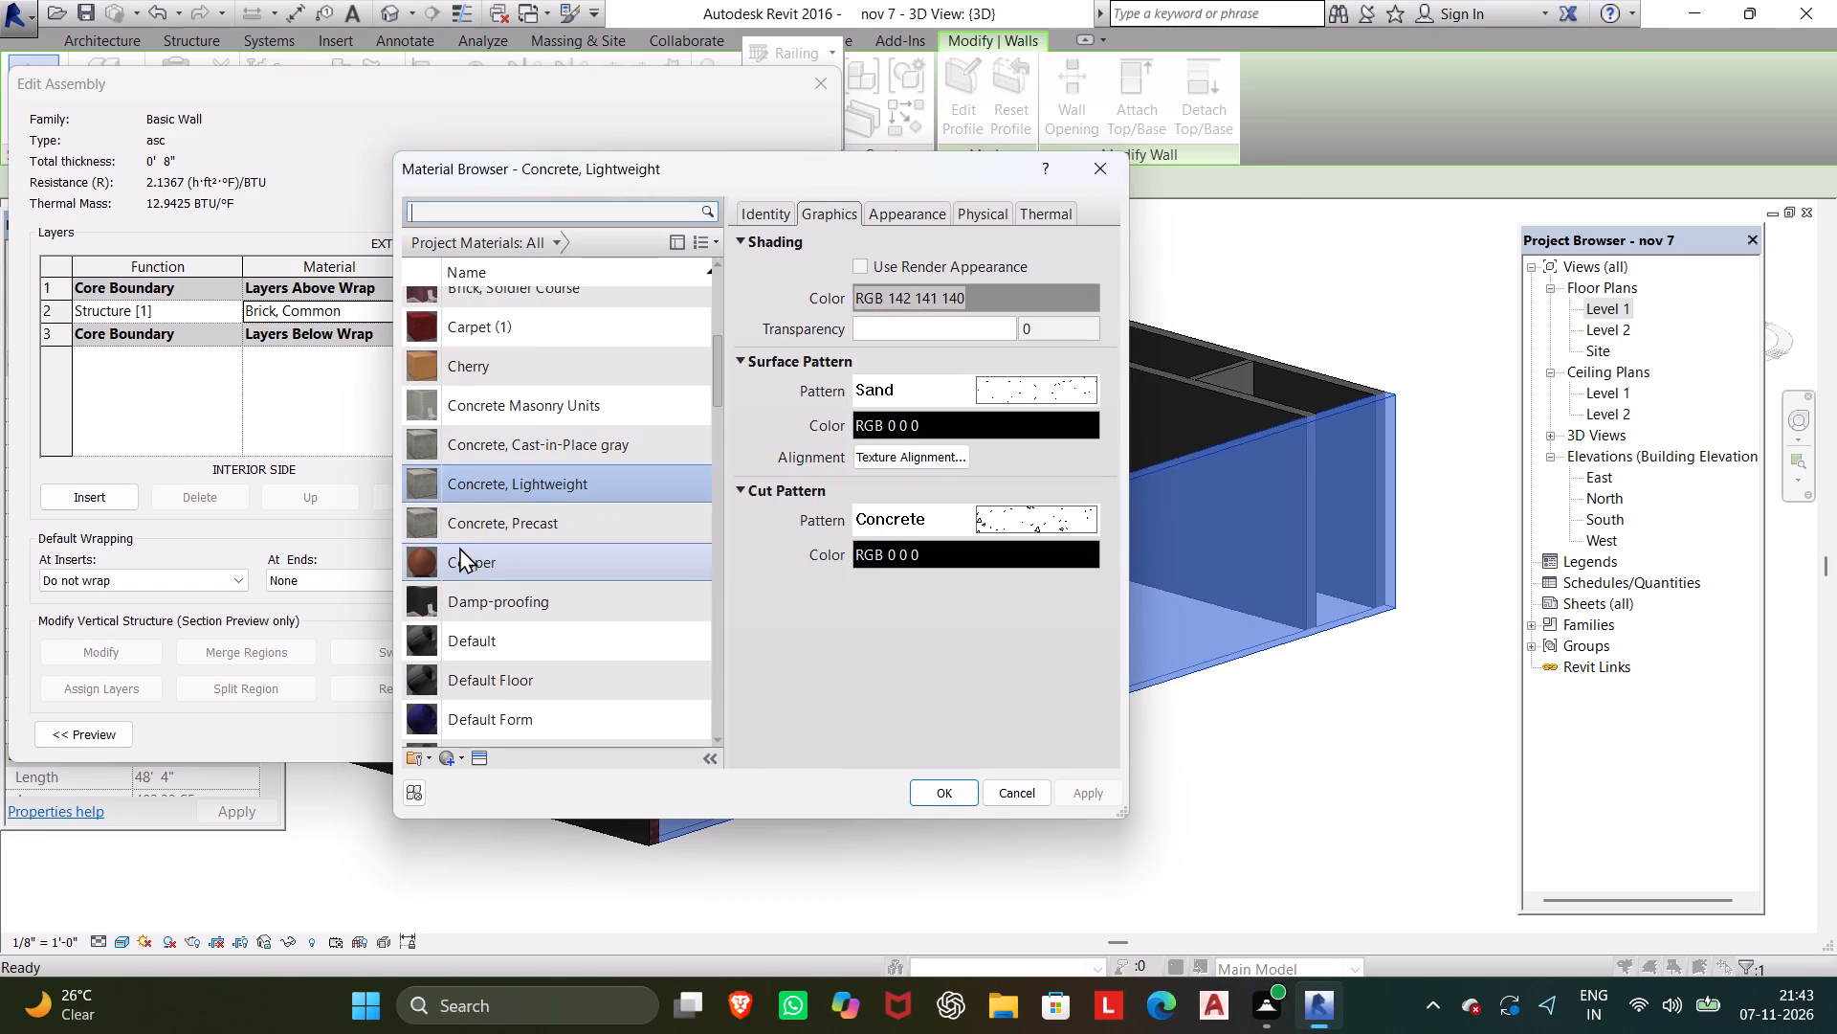
{"action": "scroll", "coordinate": [485, 508], "scroll_direction": "down", "scroll_amount": 2}
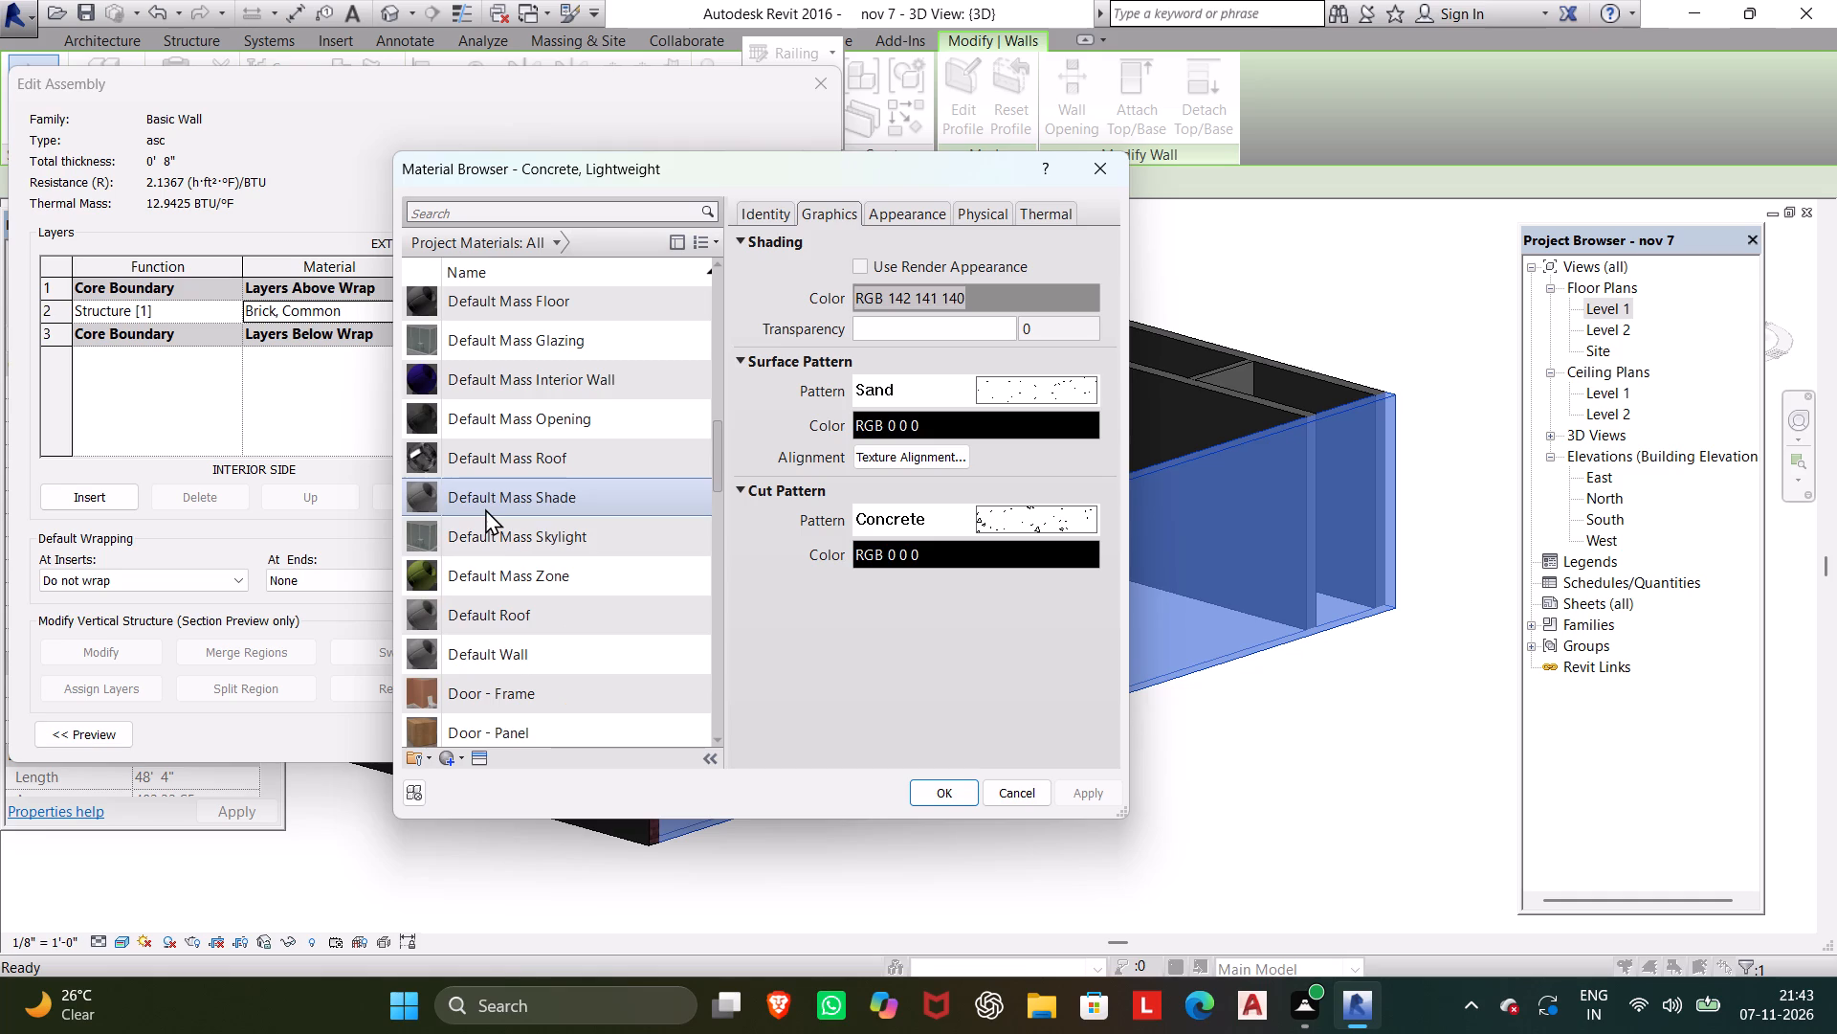
{"action": "left_click", "coordinate": [501, 668]}
{"action": "left_click", "coordinate": [503, 690]}
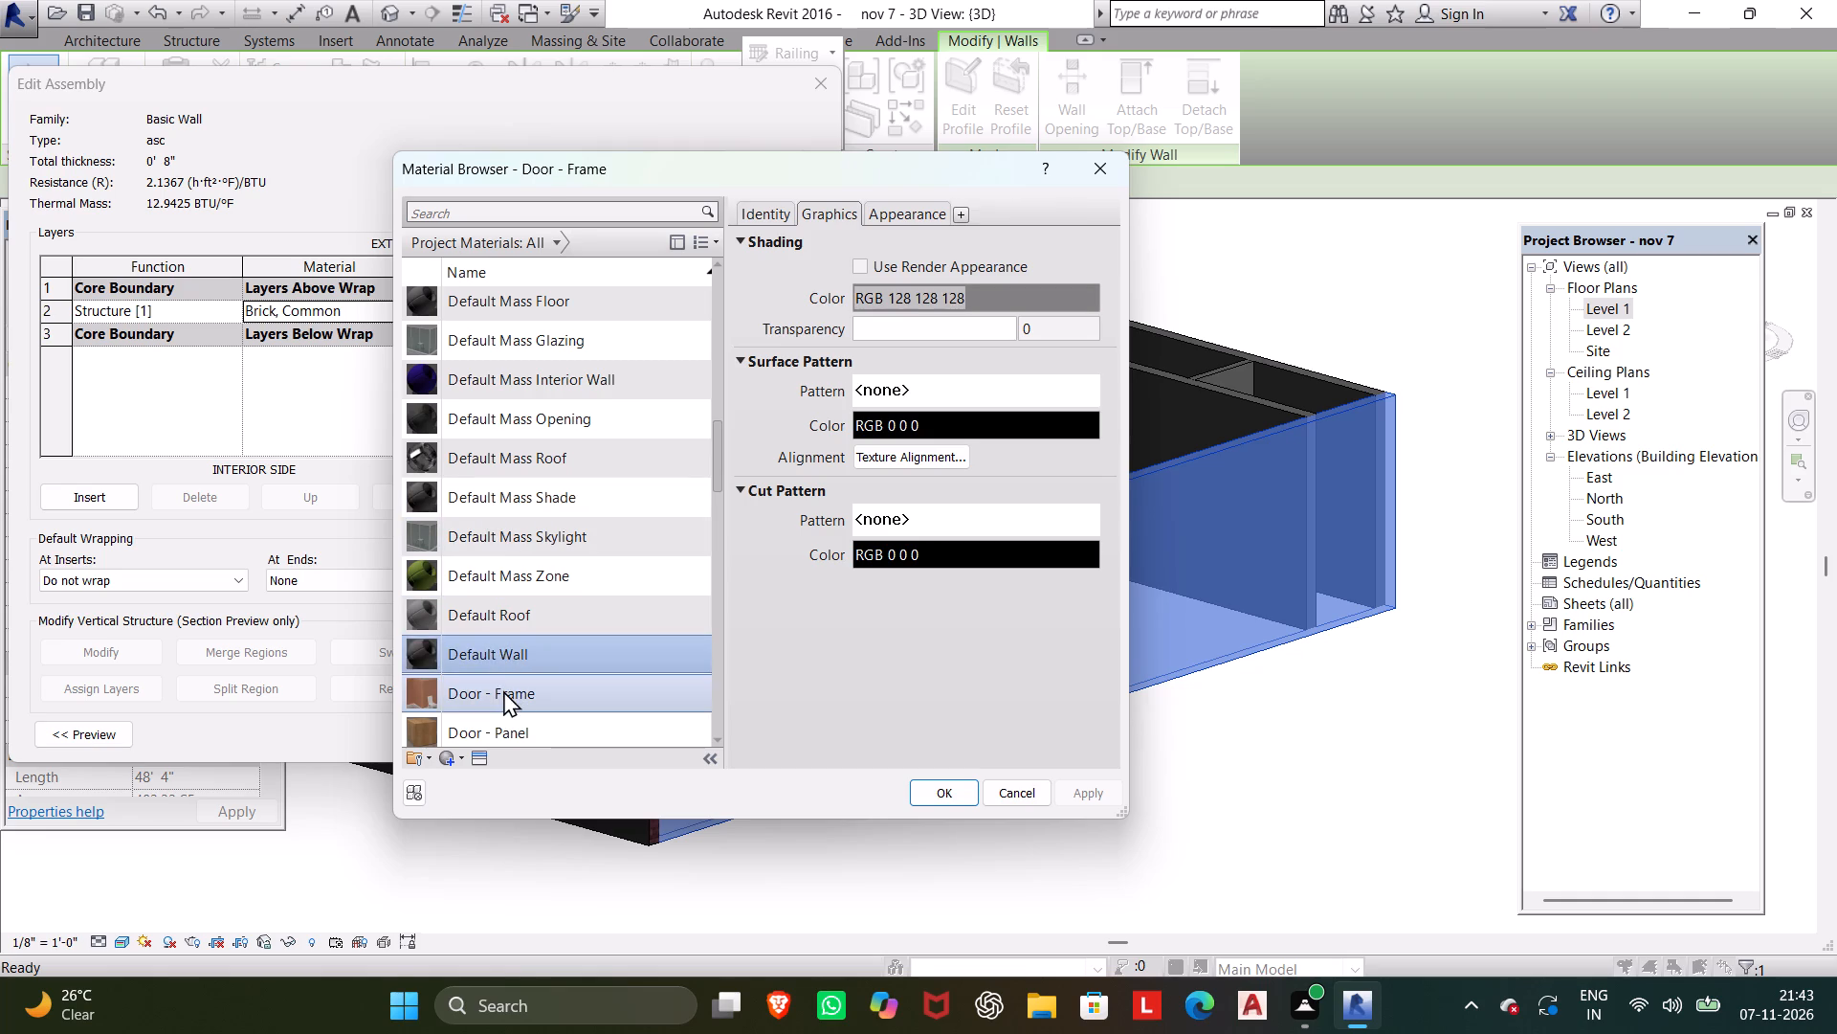
{"action": "scroll", "coordinate": [584, 562], "scroll_direction": "down", "scroll_amount": 3}
{"action": "left_click", "coordinate": [569, 438]}
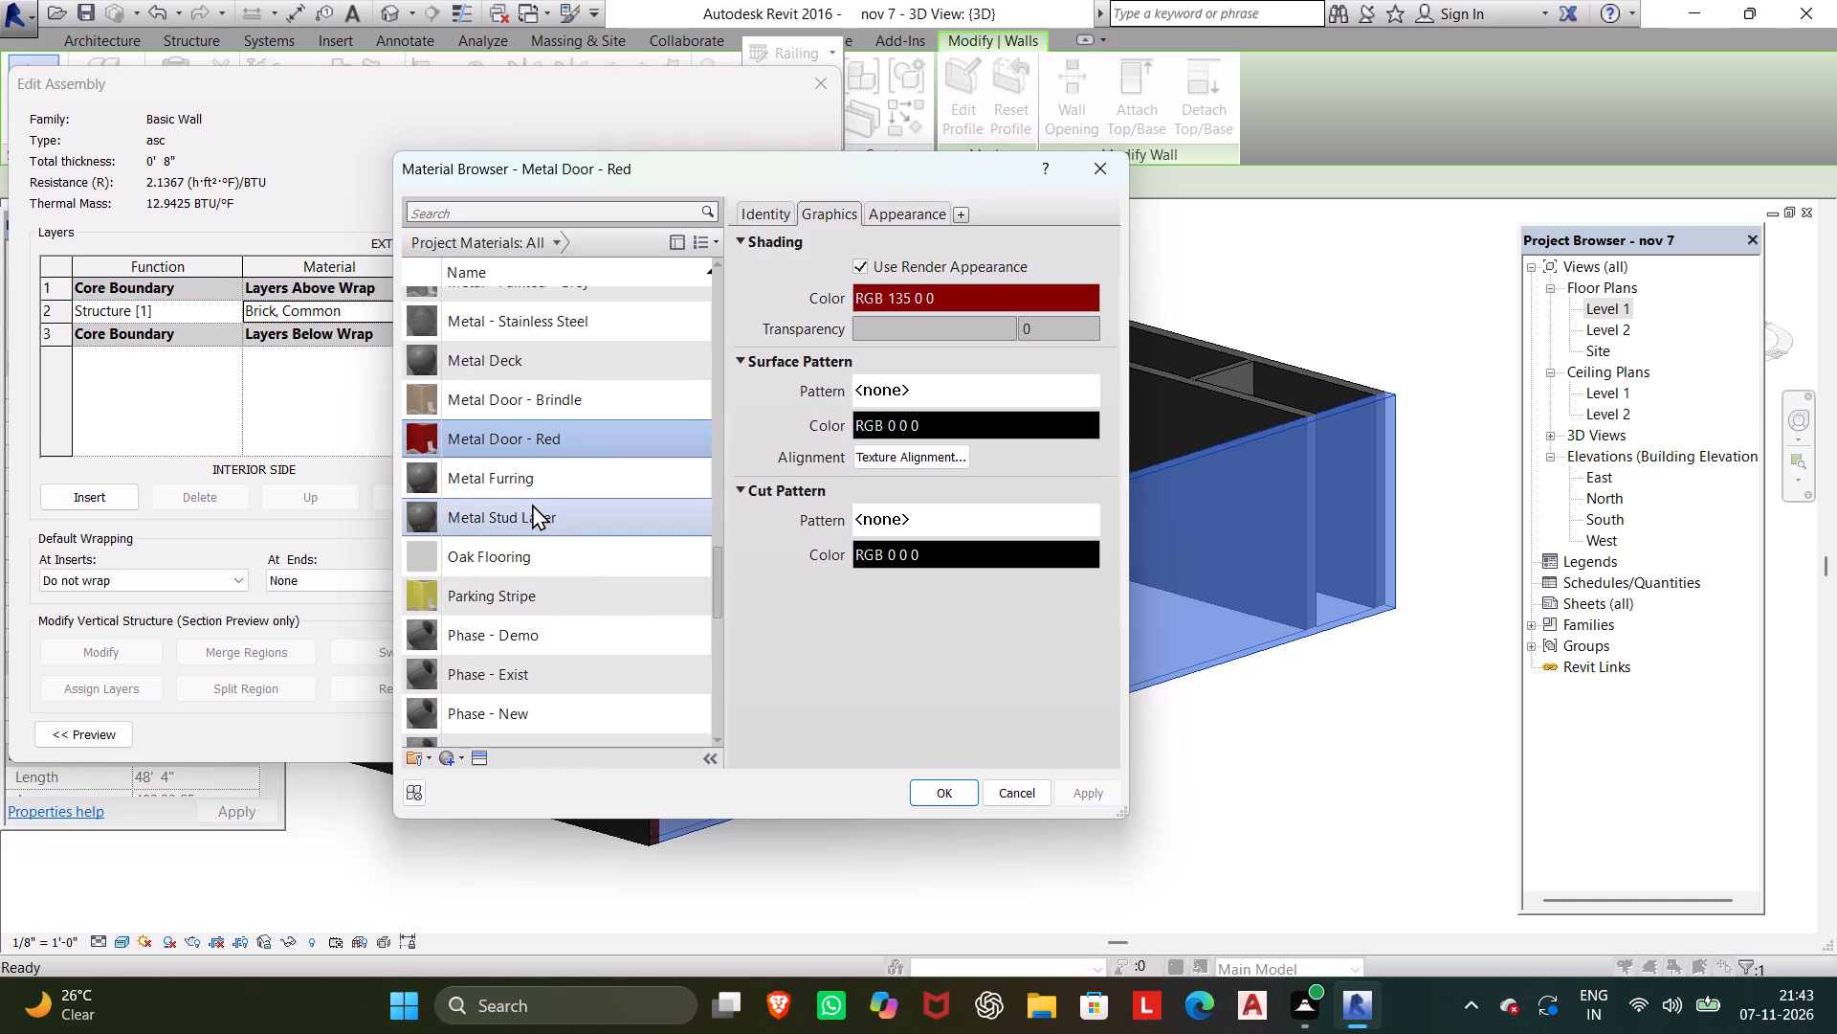
{"action": "left_click", "coordinate": [540, 470]}
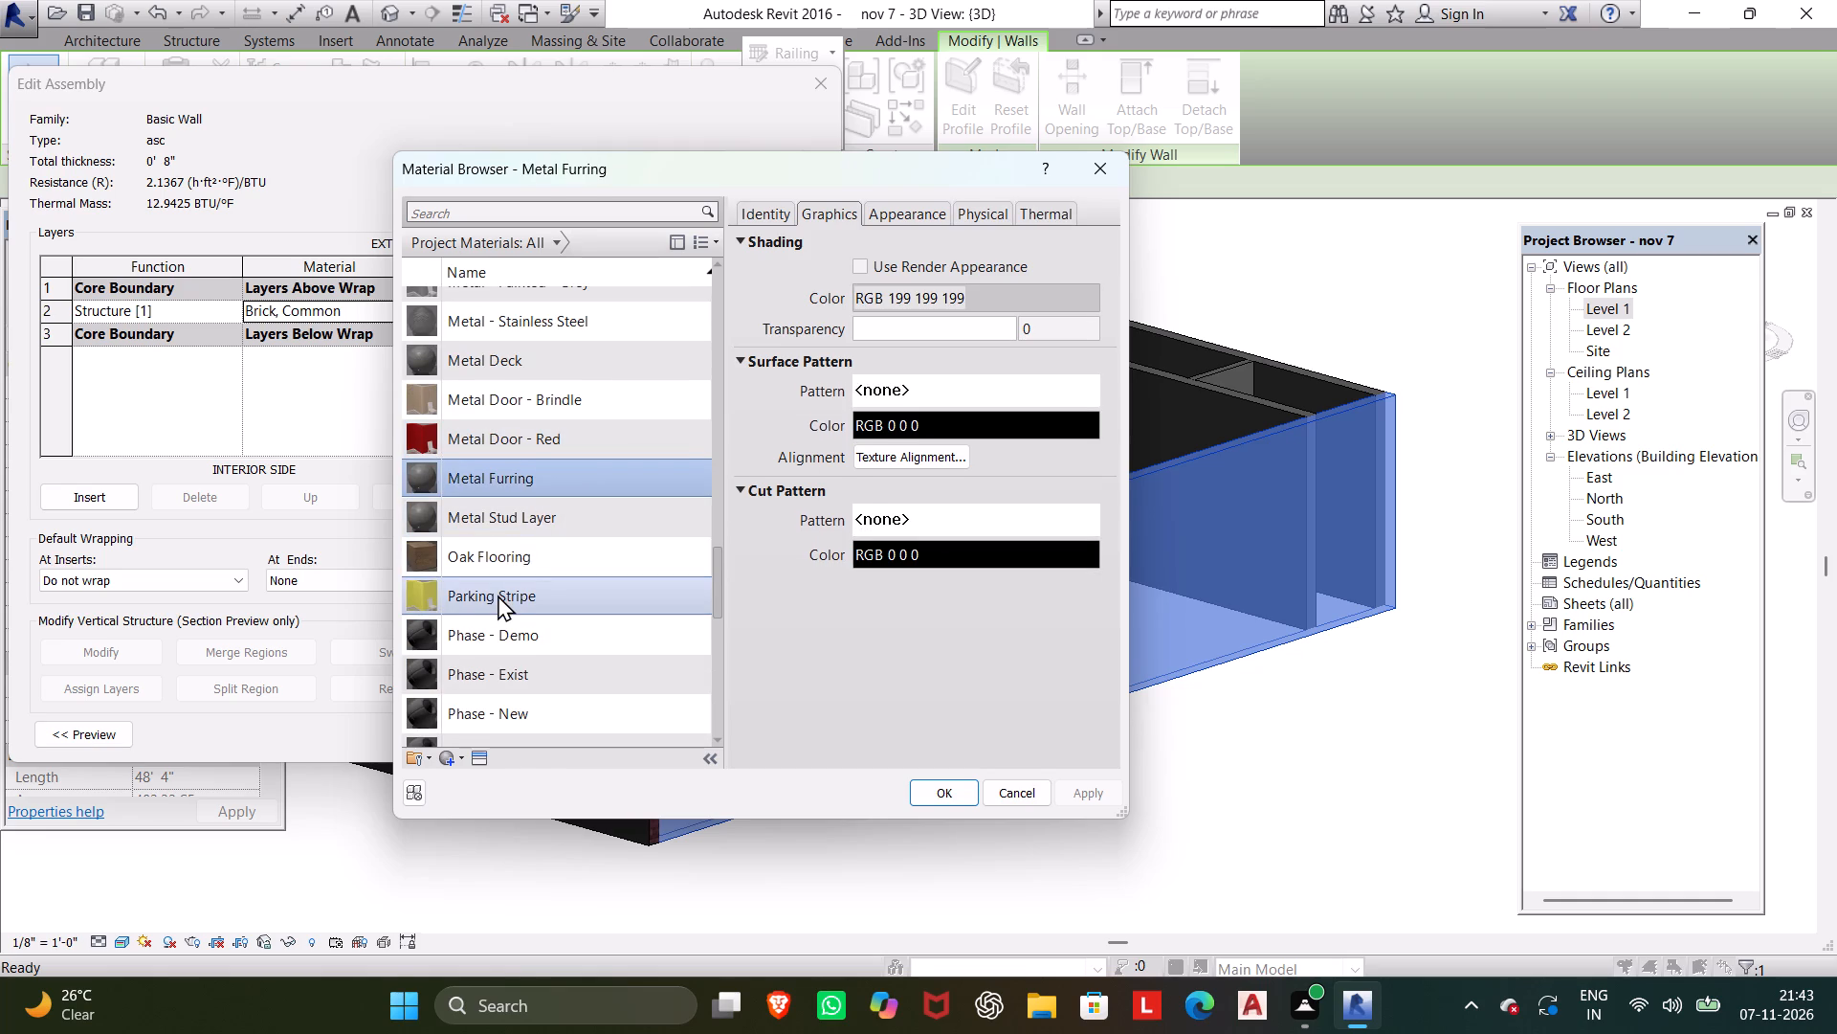
Look through the rest of the project materials list for another finish suitable for the exterior wall.
{"action": "scroll", "coordinate": [498, 646], "scroll_direction": "down", "scroll_amount": 3}
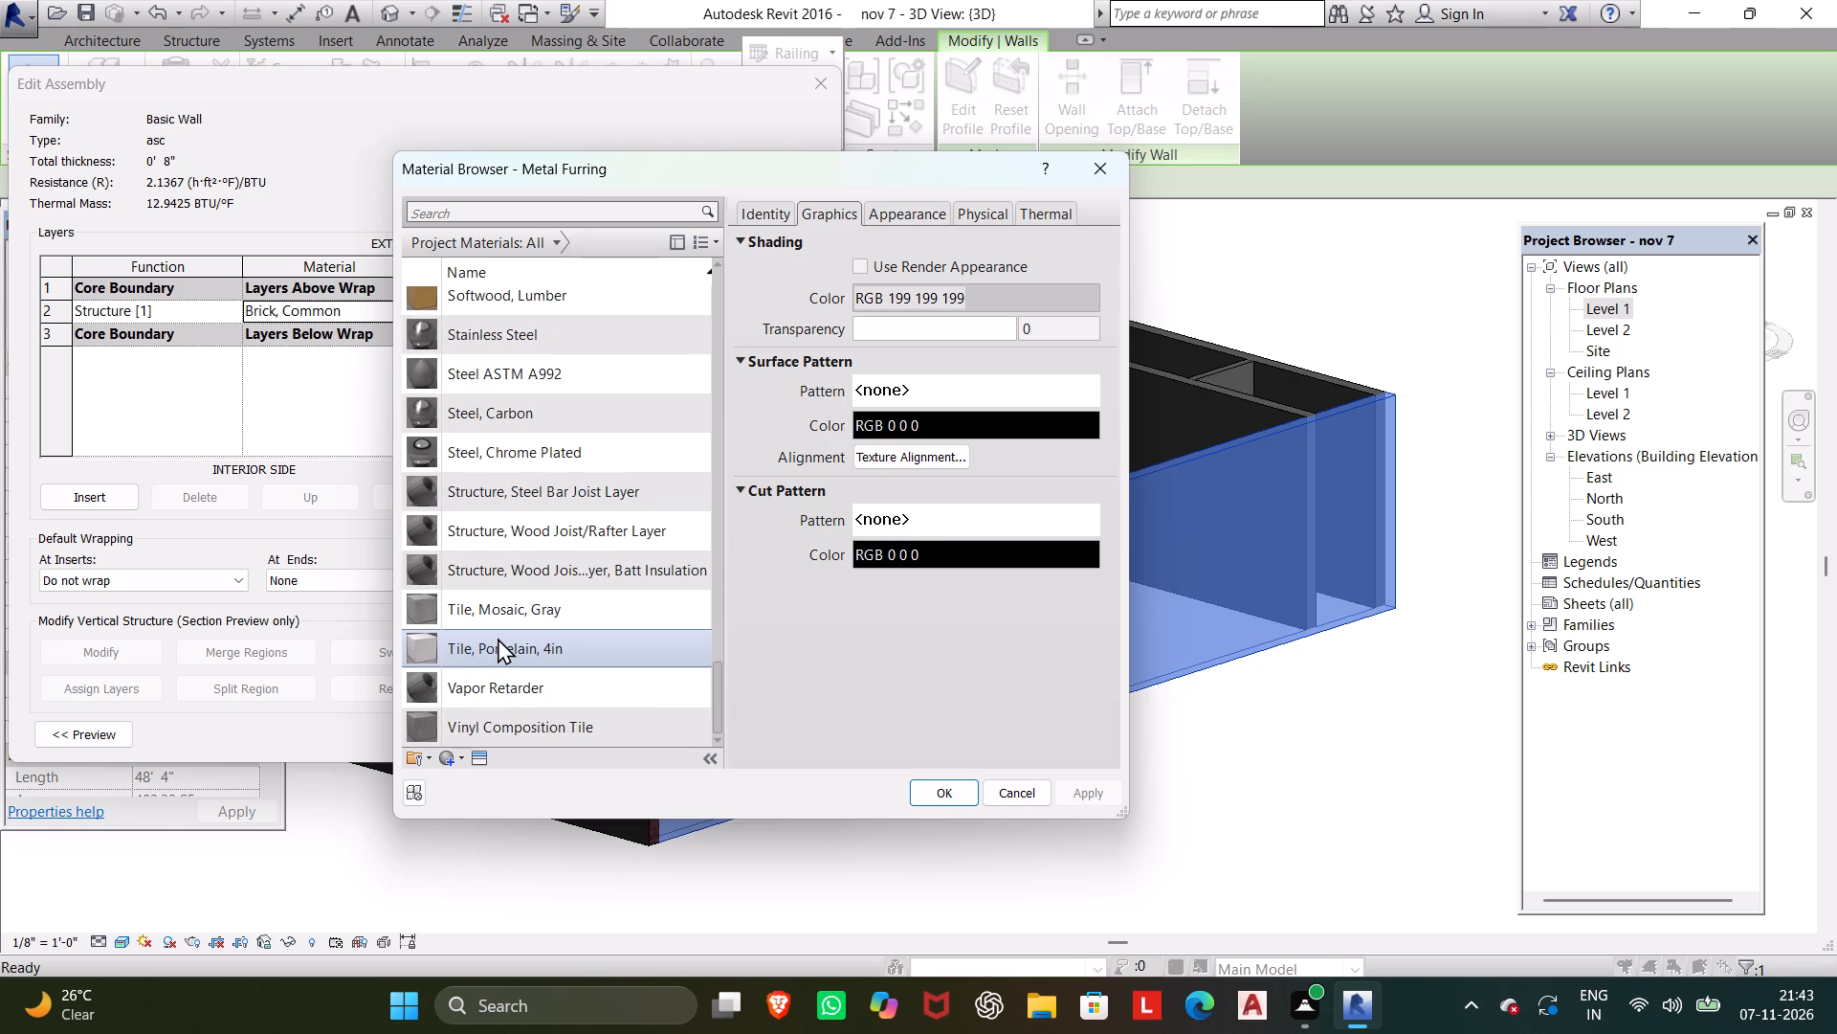
{"action": "scroll", "coordinate": [498, 638], "scroll_direction": "down", "scroll_amount": 6}
{"action": "scroll", "coordinate": [475, 528], "scroll_direction": "up", "scroll_amount": 4}
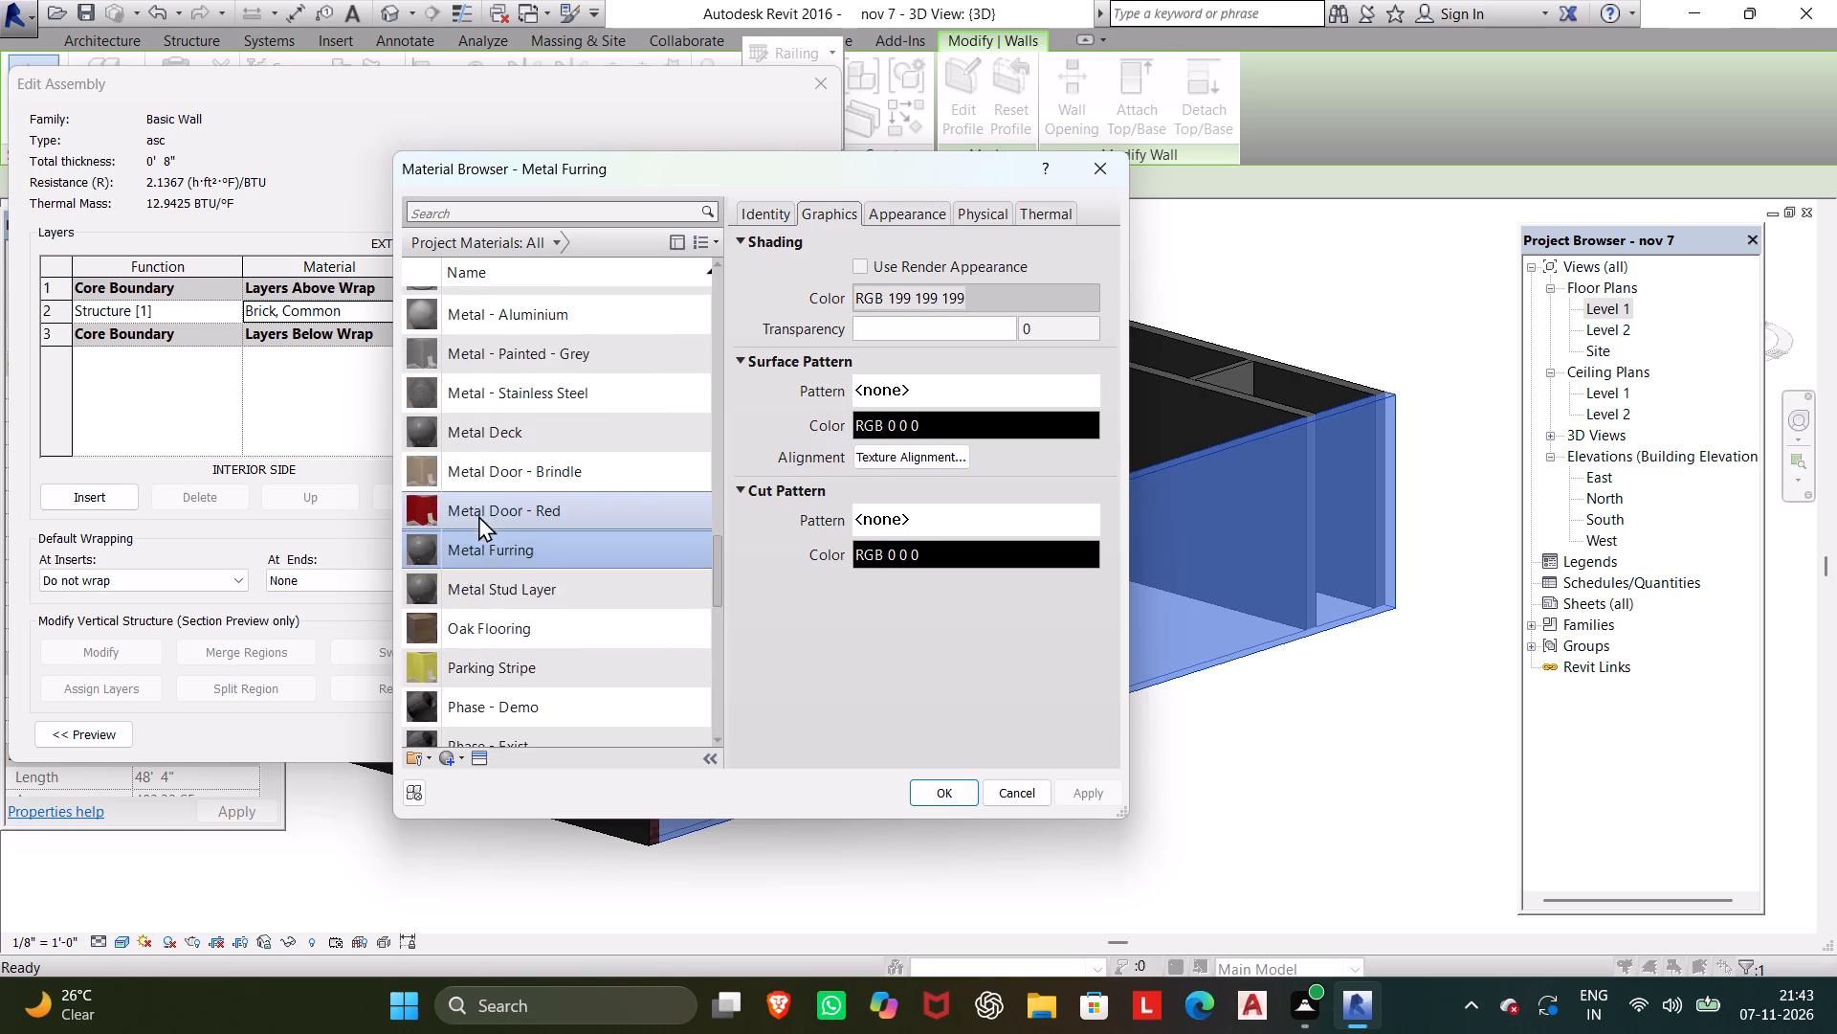
{"action": "scroll", "coordinate": [481, 504], "scroll_direction": "up", "scroll_amount": 10}
{"action": "scroll", "coordinate": [481, 504], "scroll_direction": "down", "scroll_amount": 3}
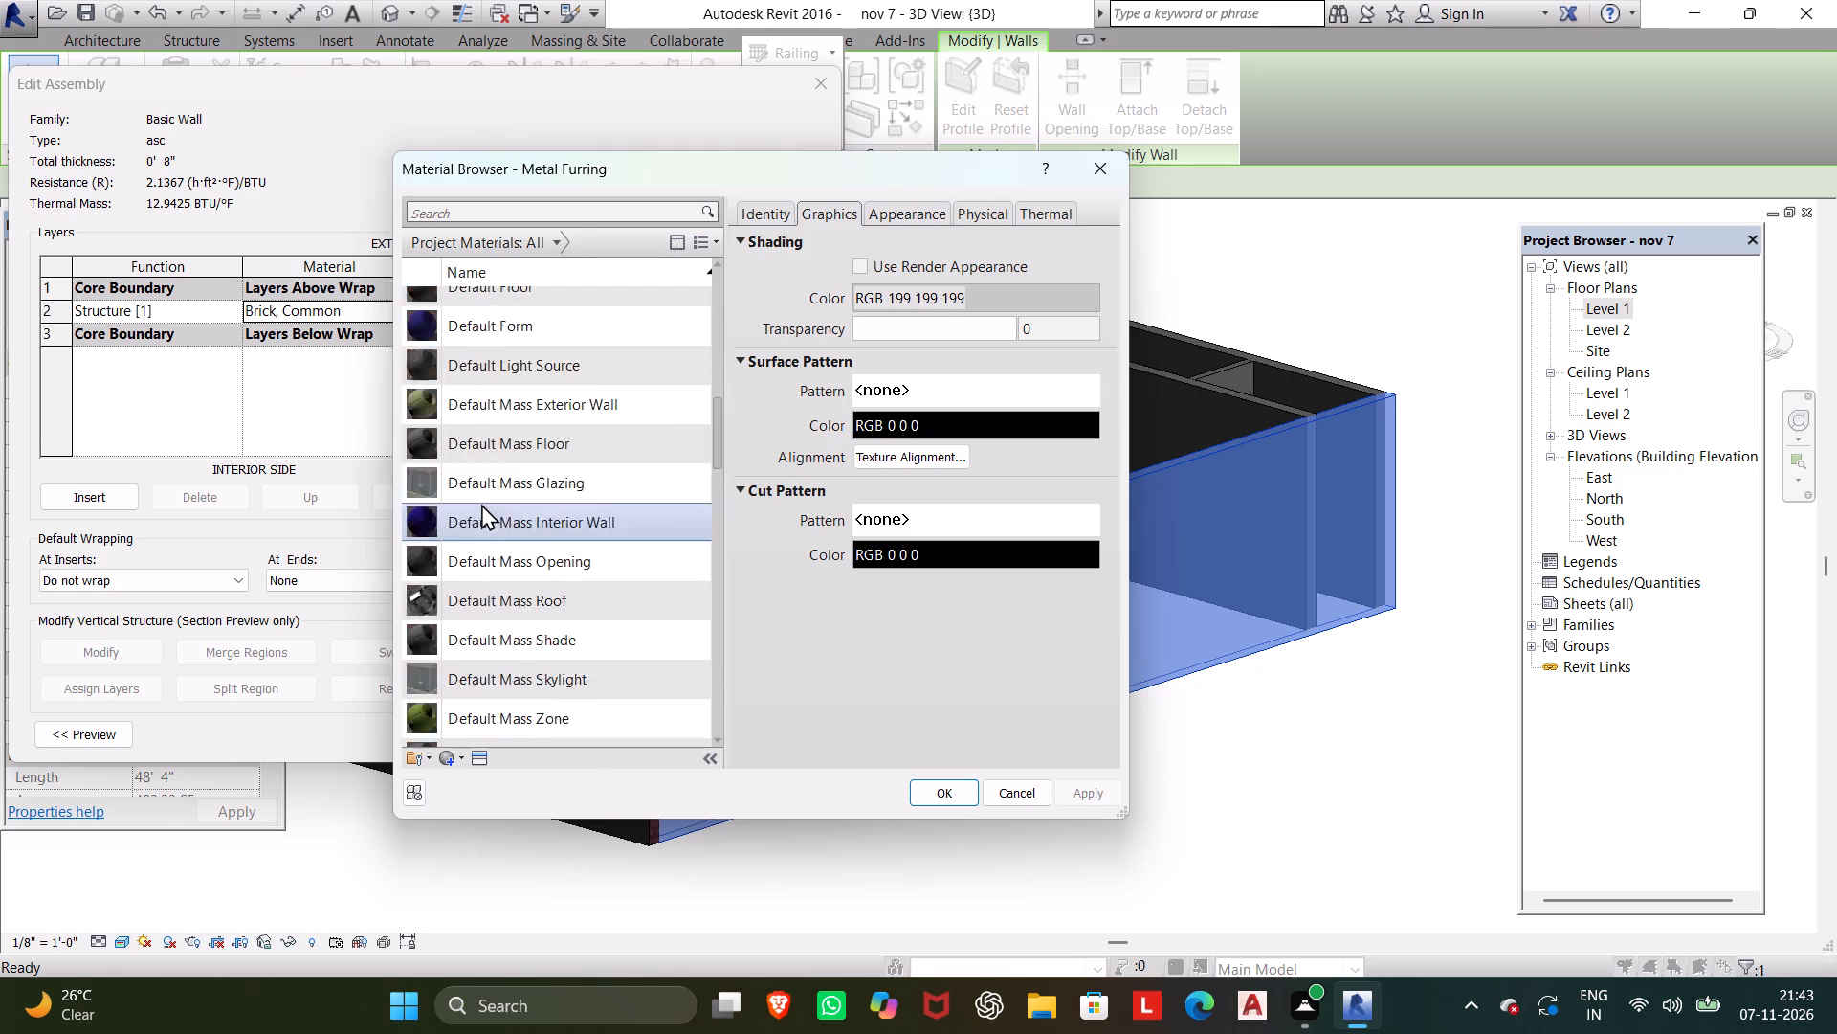
{"action": "scroll", "coordinate": [481, 504], "scroll_direction": "down", "scroll_amount": 4}
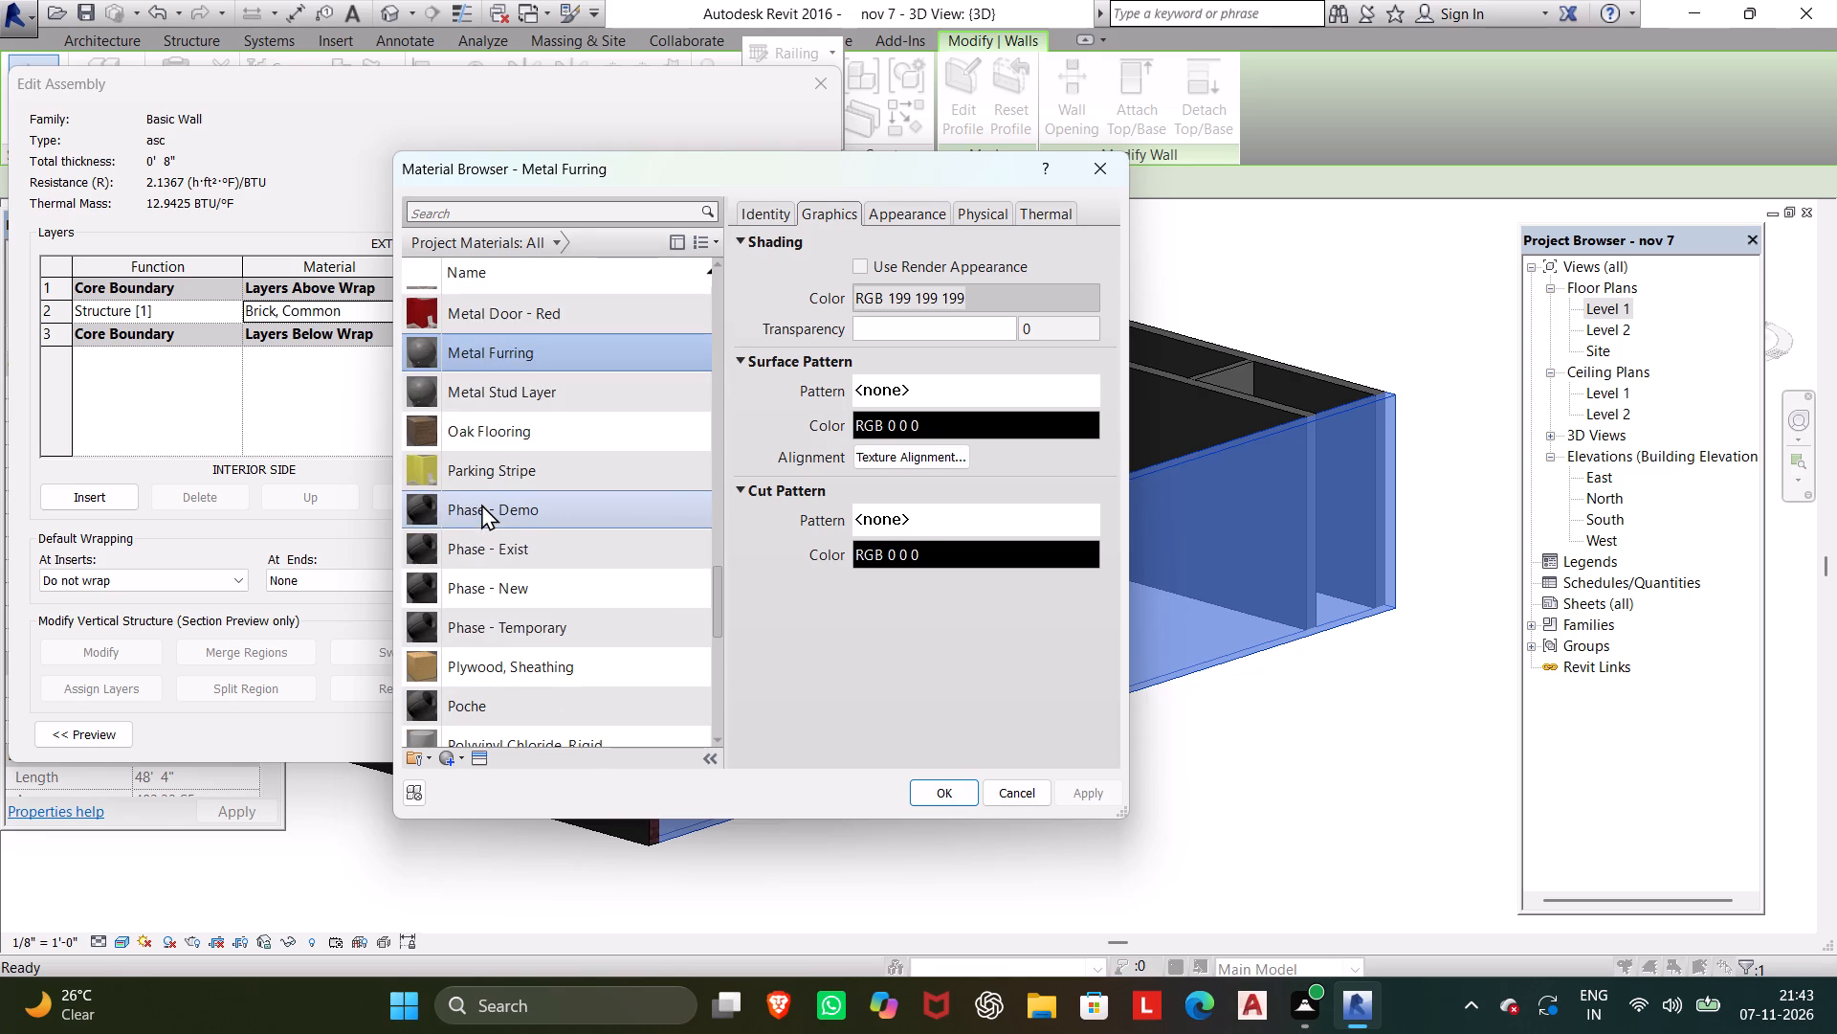
{"action": "scroll", "coordinate": [481, 504], "scroll_direction": "down", "scroll_amount": 10}
{"action": "scroll", "coordinate": [475, 400], "scroll_direction": "up", "scroll_amount": 5}
{"action": "scroll", "coordinate": [498, 363], "scroll_direction": "down", "scroll_amount": 2}
{"action": "scroll", "coordinate": [498, 364], "scroll_direction": "up", "scroll_amount": 2}
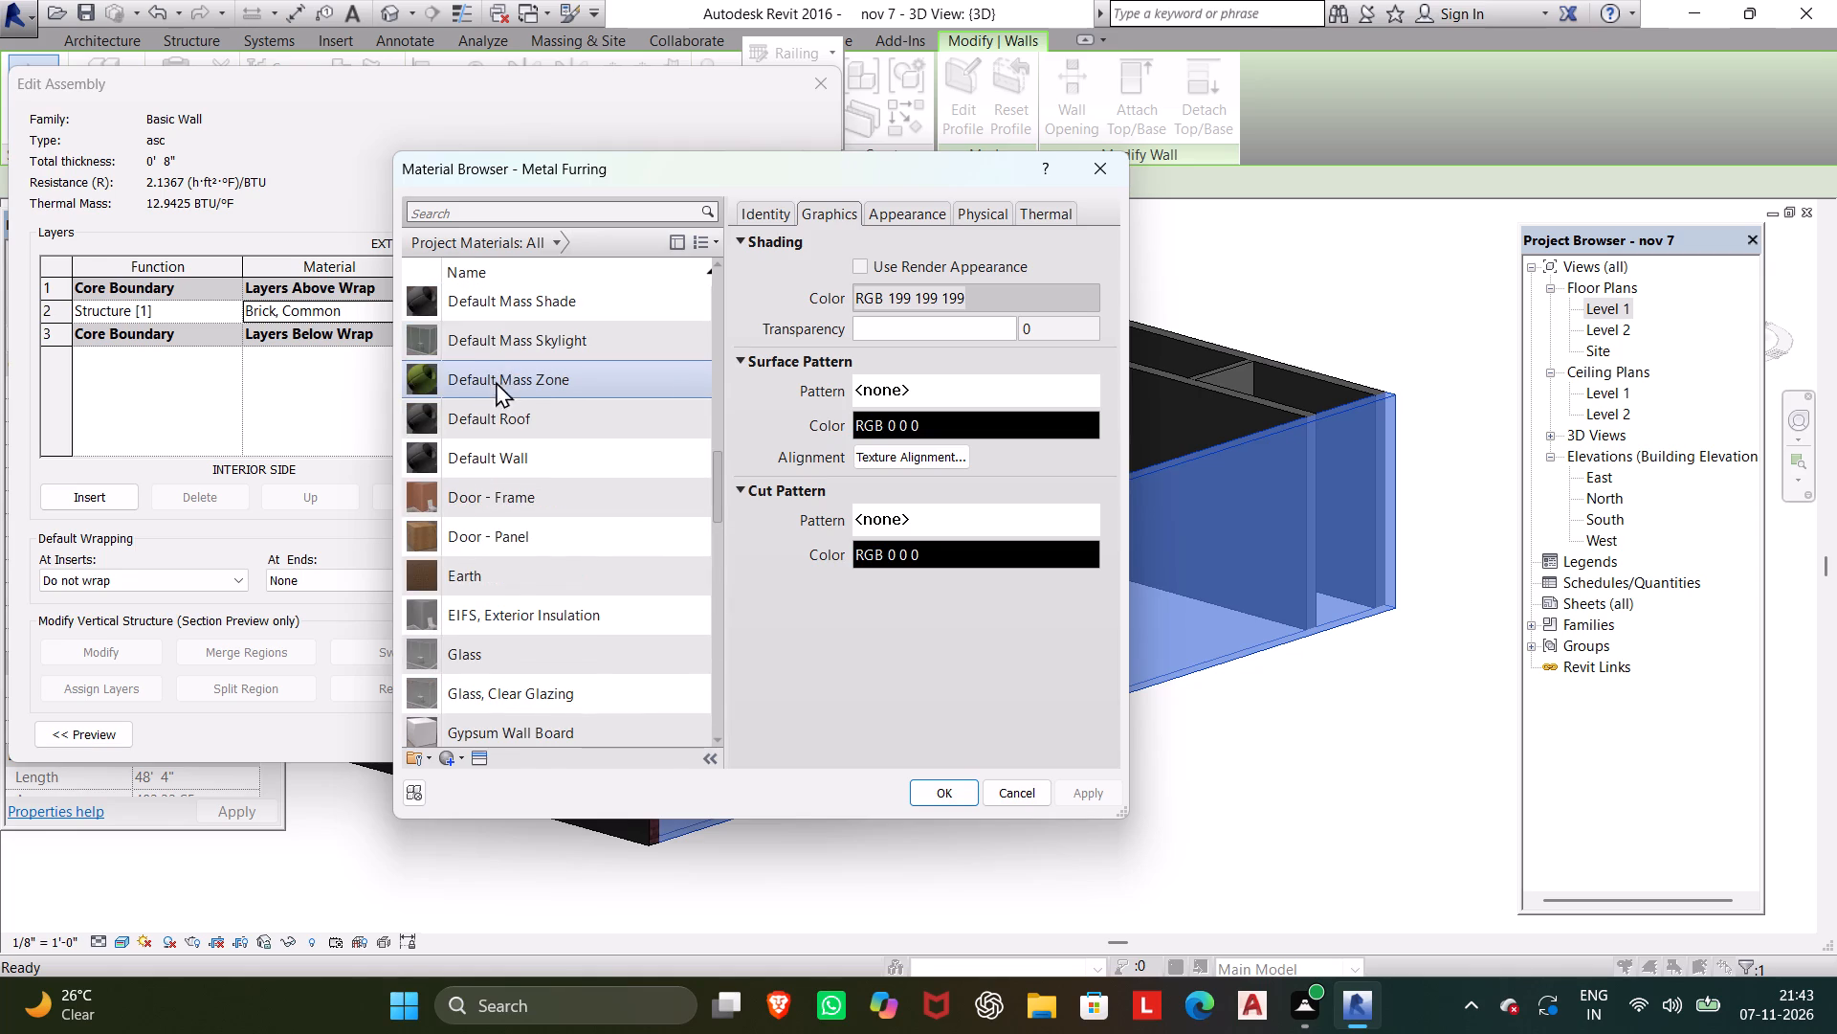
{"action": "scroll", "coordinate": [538, 536], "scroll_direction": "down", "scroll_amount": 2}
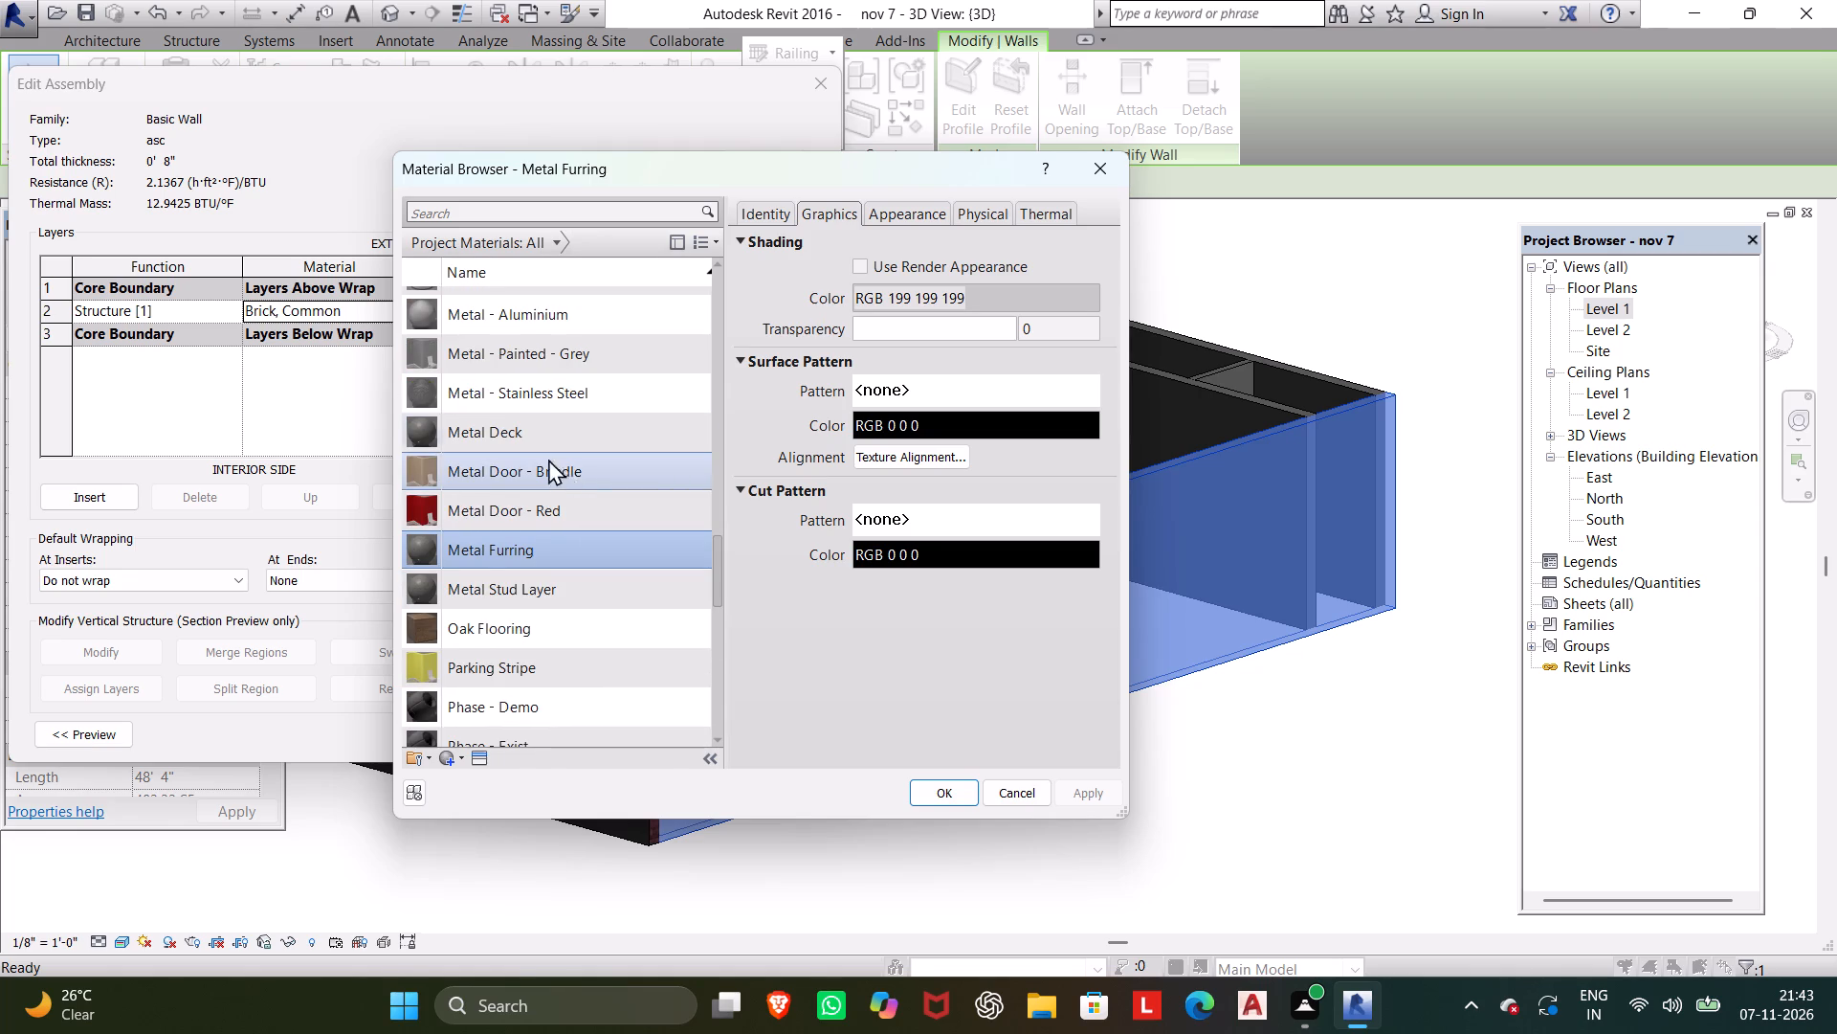
Search the project materials for WA and assign Default Mass Exterior Wall to the asc wall's structure layer.
{"action": "left_click_drag", "start_coordinate": [483, 178], "coordinate": [487, 201]}
{"action": "left_click", "coordinate": [487, 226]}
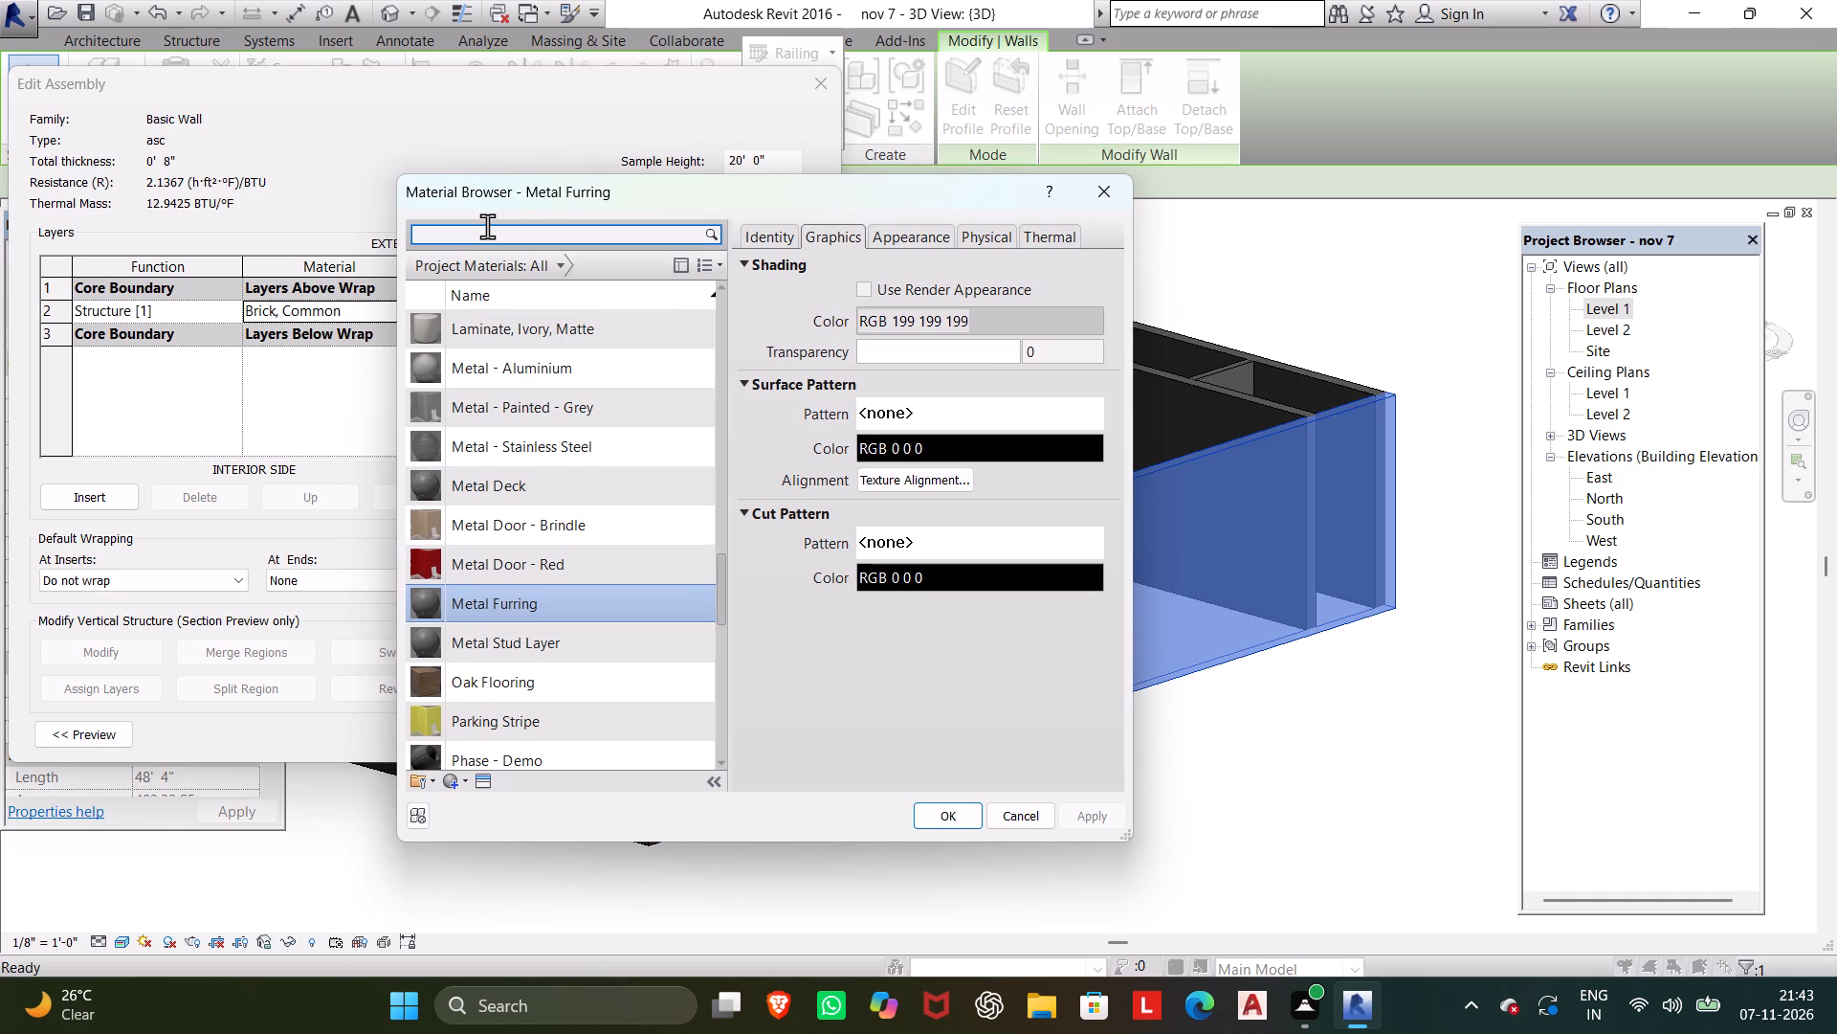
{"action": "type", "text": "WA"}
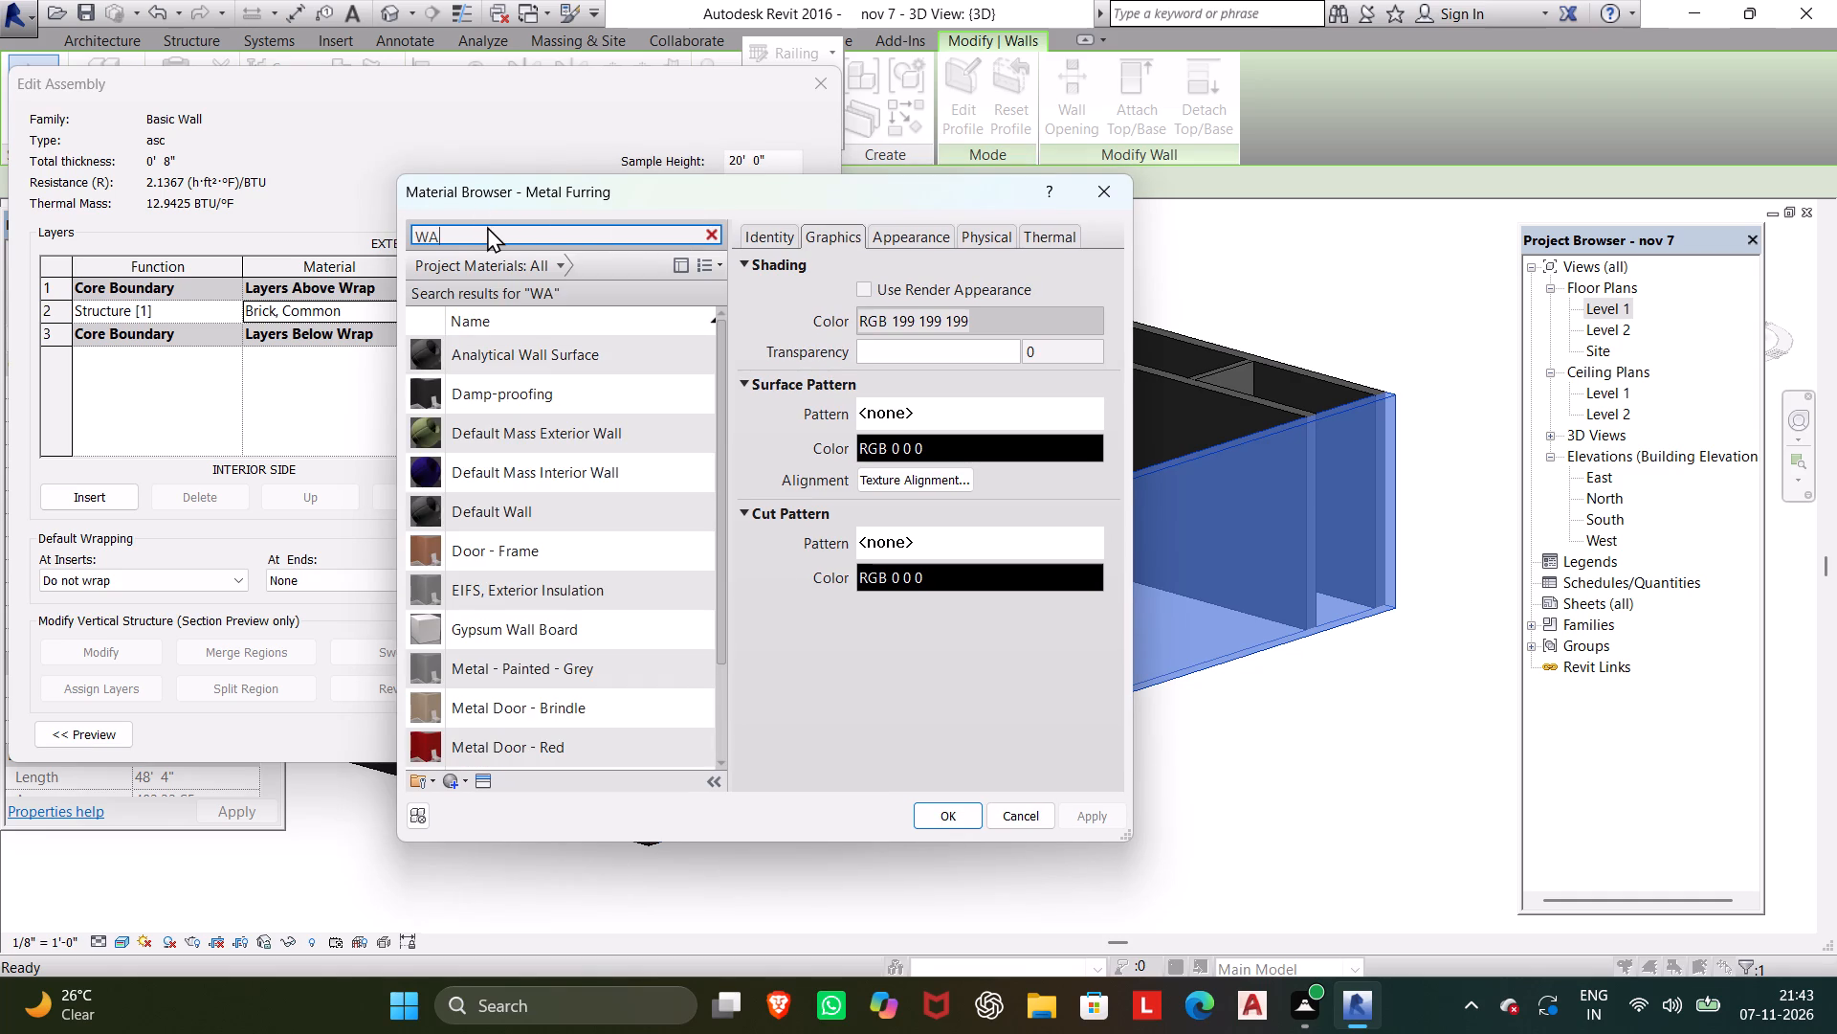
{"action": "double_click", "coordinate": [492, 417]}
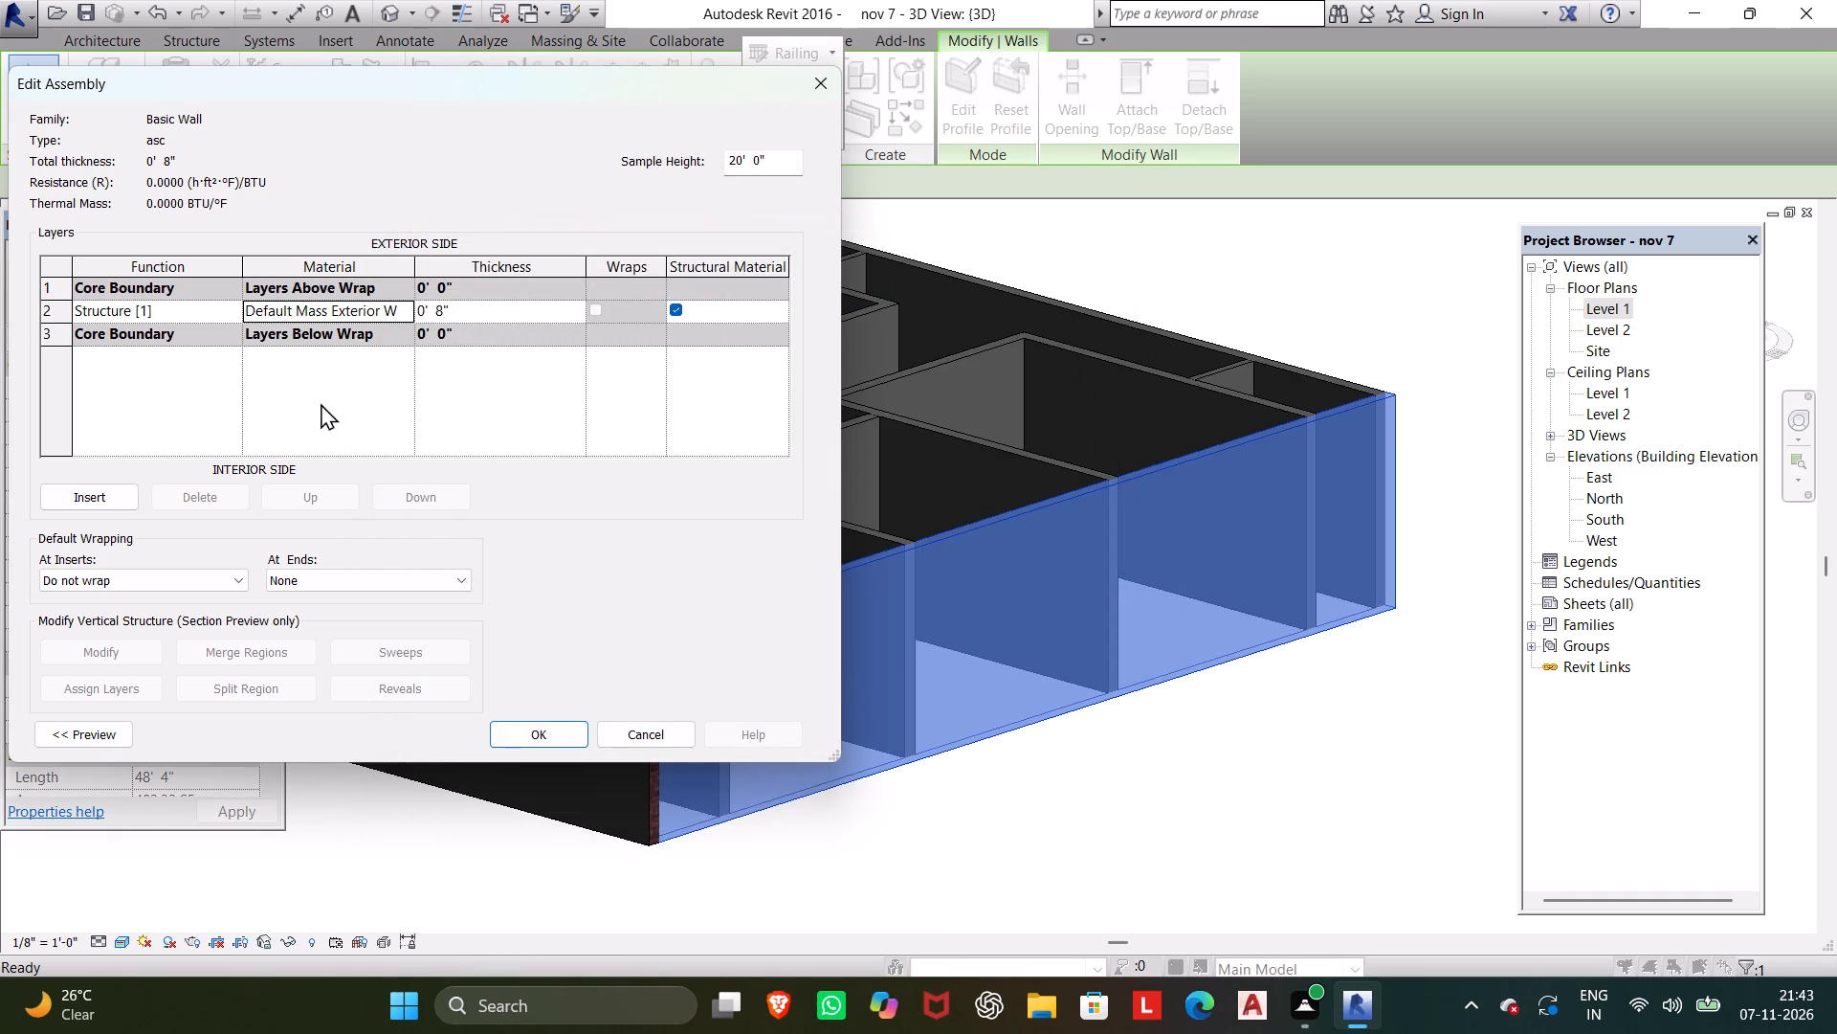
Reopen the structure layer's Default Mass Exterior Wall material and set its shading transparency to 100.
{"action": "left_click", "coordinate": [391, 310]}
{"action": "left_click", "coordinate": [405, 303]}
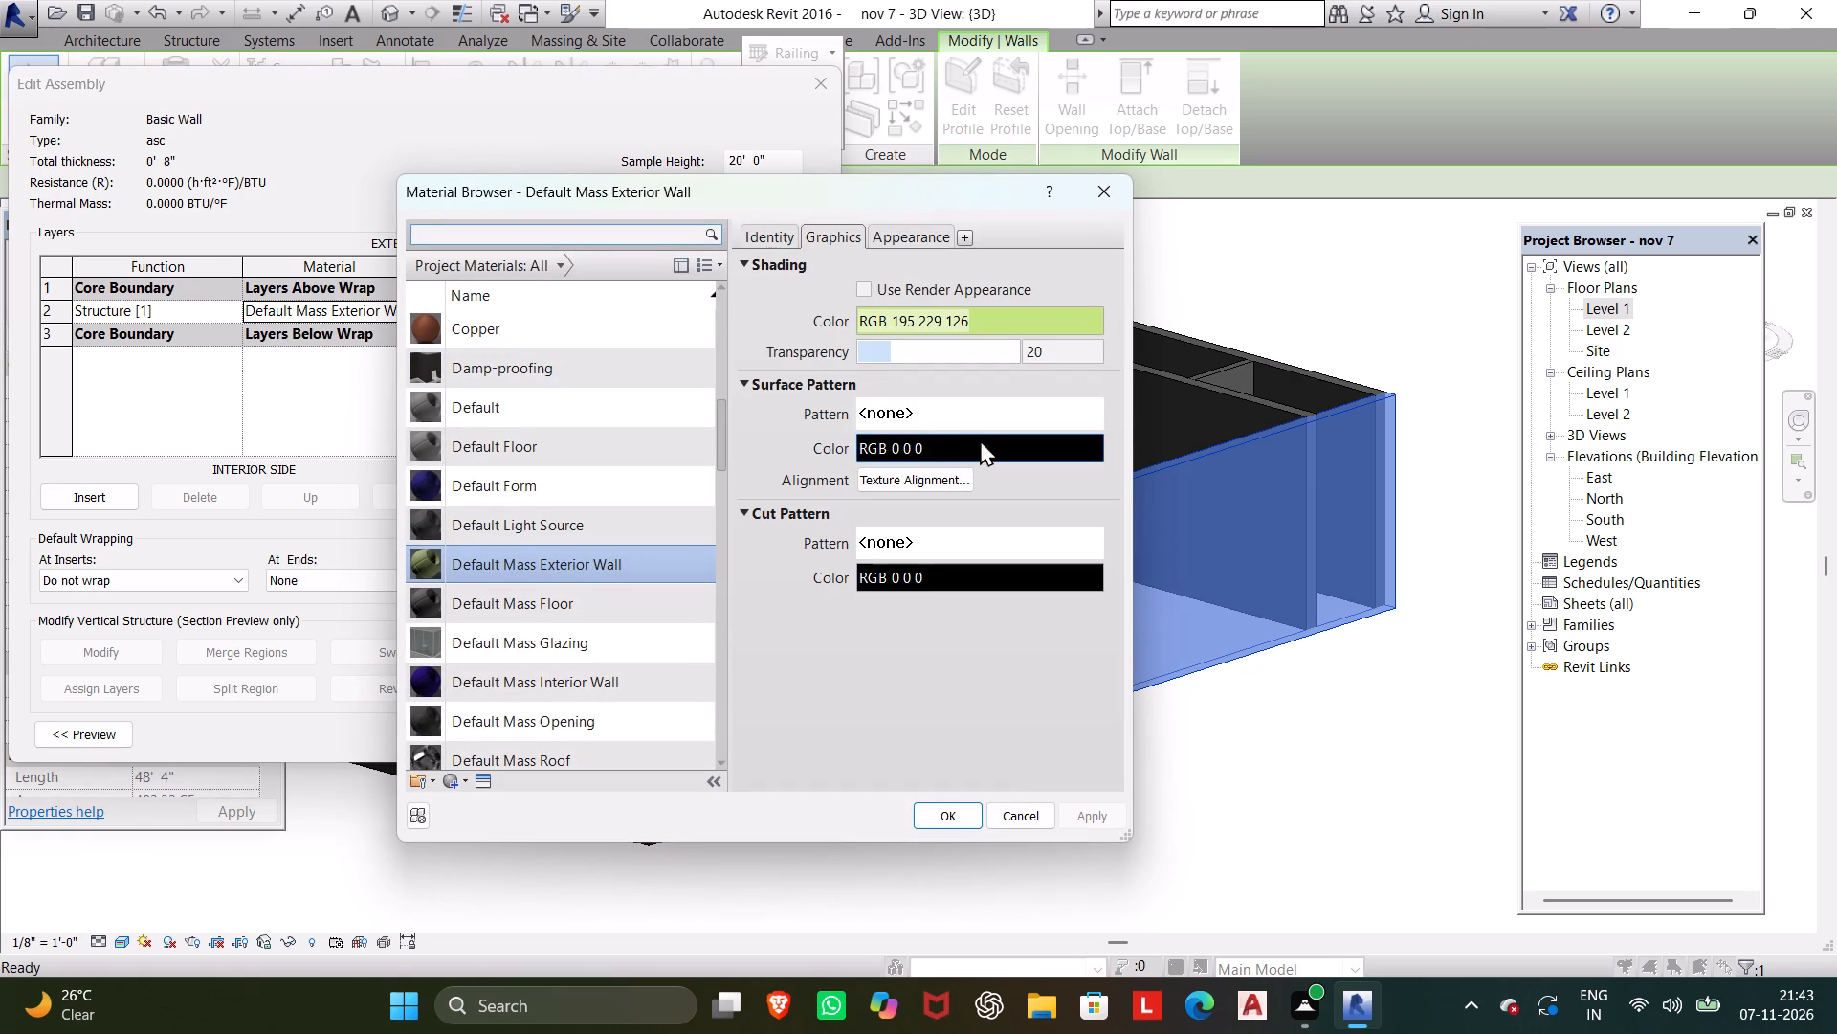
{"action": "left_click", "coordinate": [913, 471]}
{"action": "left_click_drag", "start_coordinate": [906, 519], "coordinate": [781, 497]}
{"action": "left_click", "coordinate": [936, 300]}
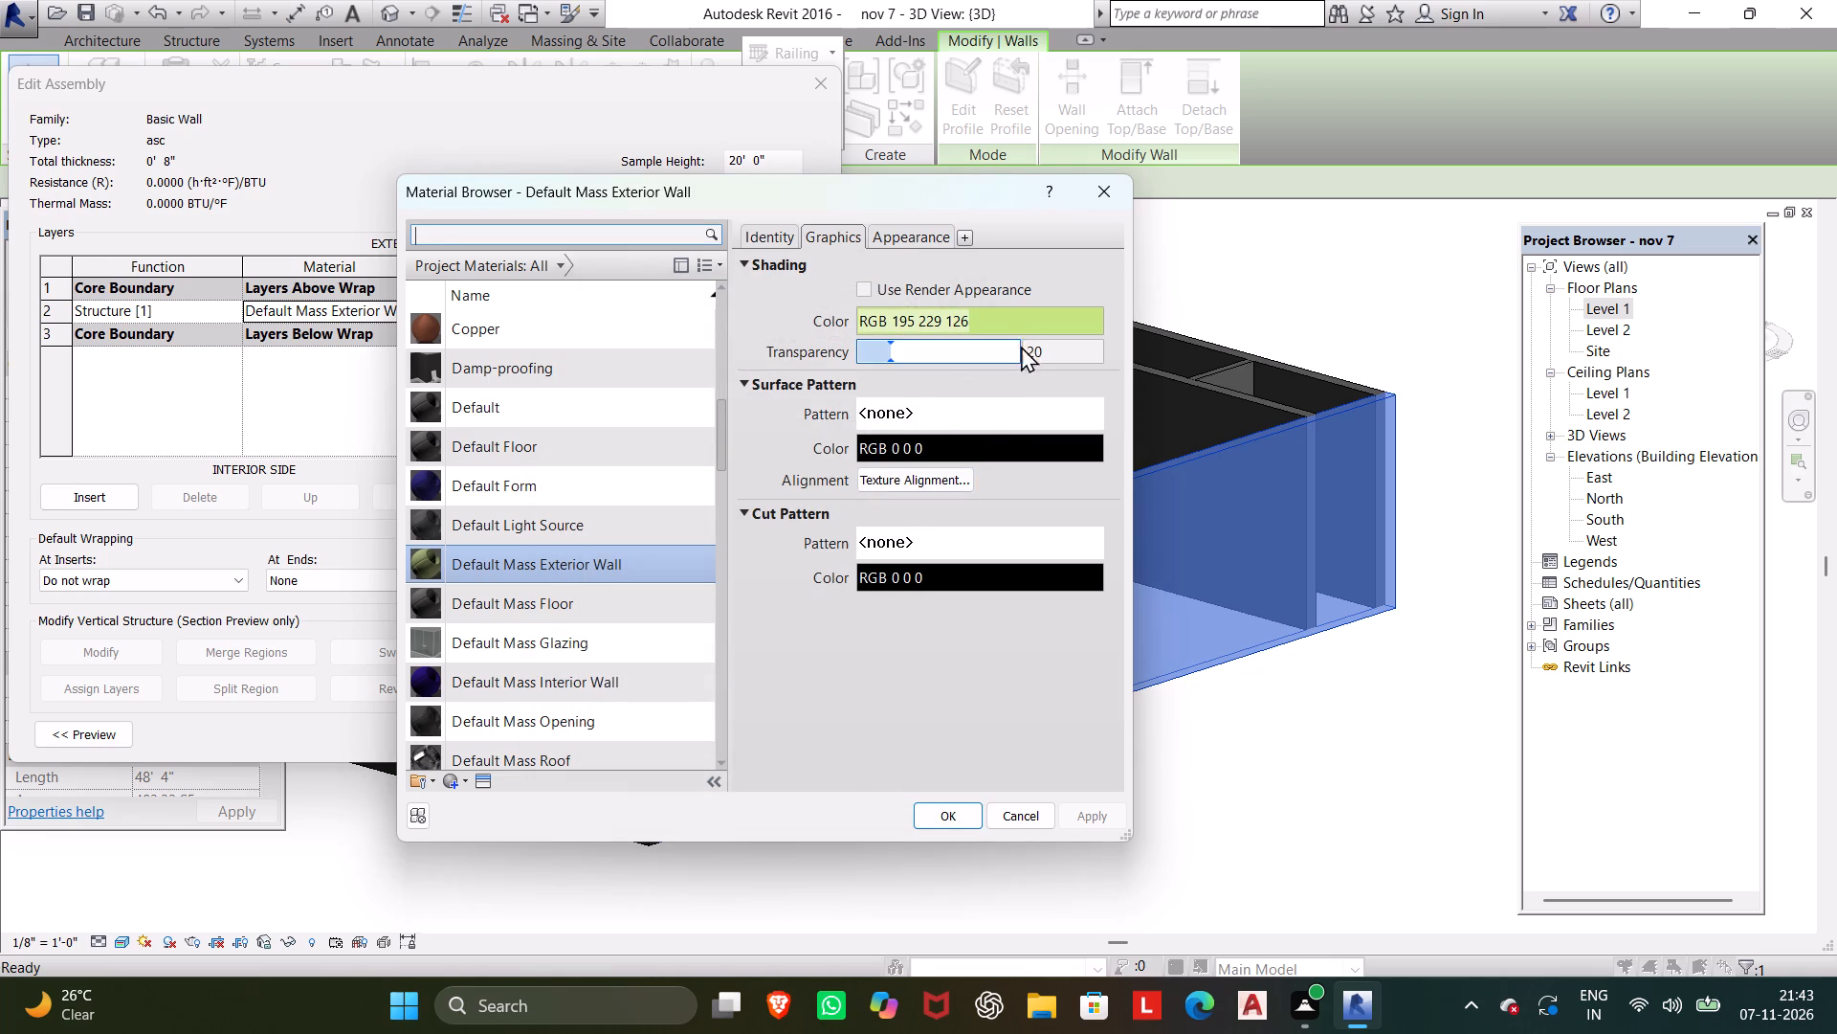
{"action": "left_click", "coordinate": [971, 355]}
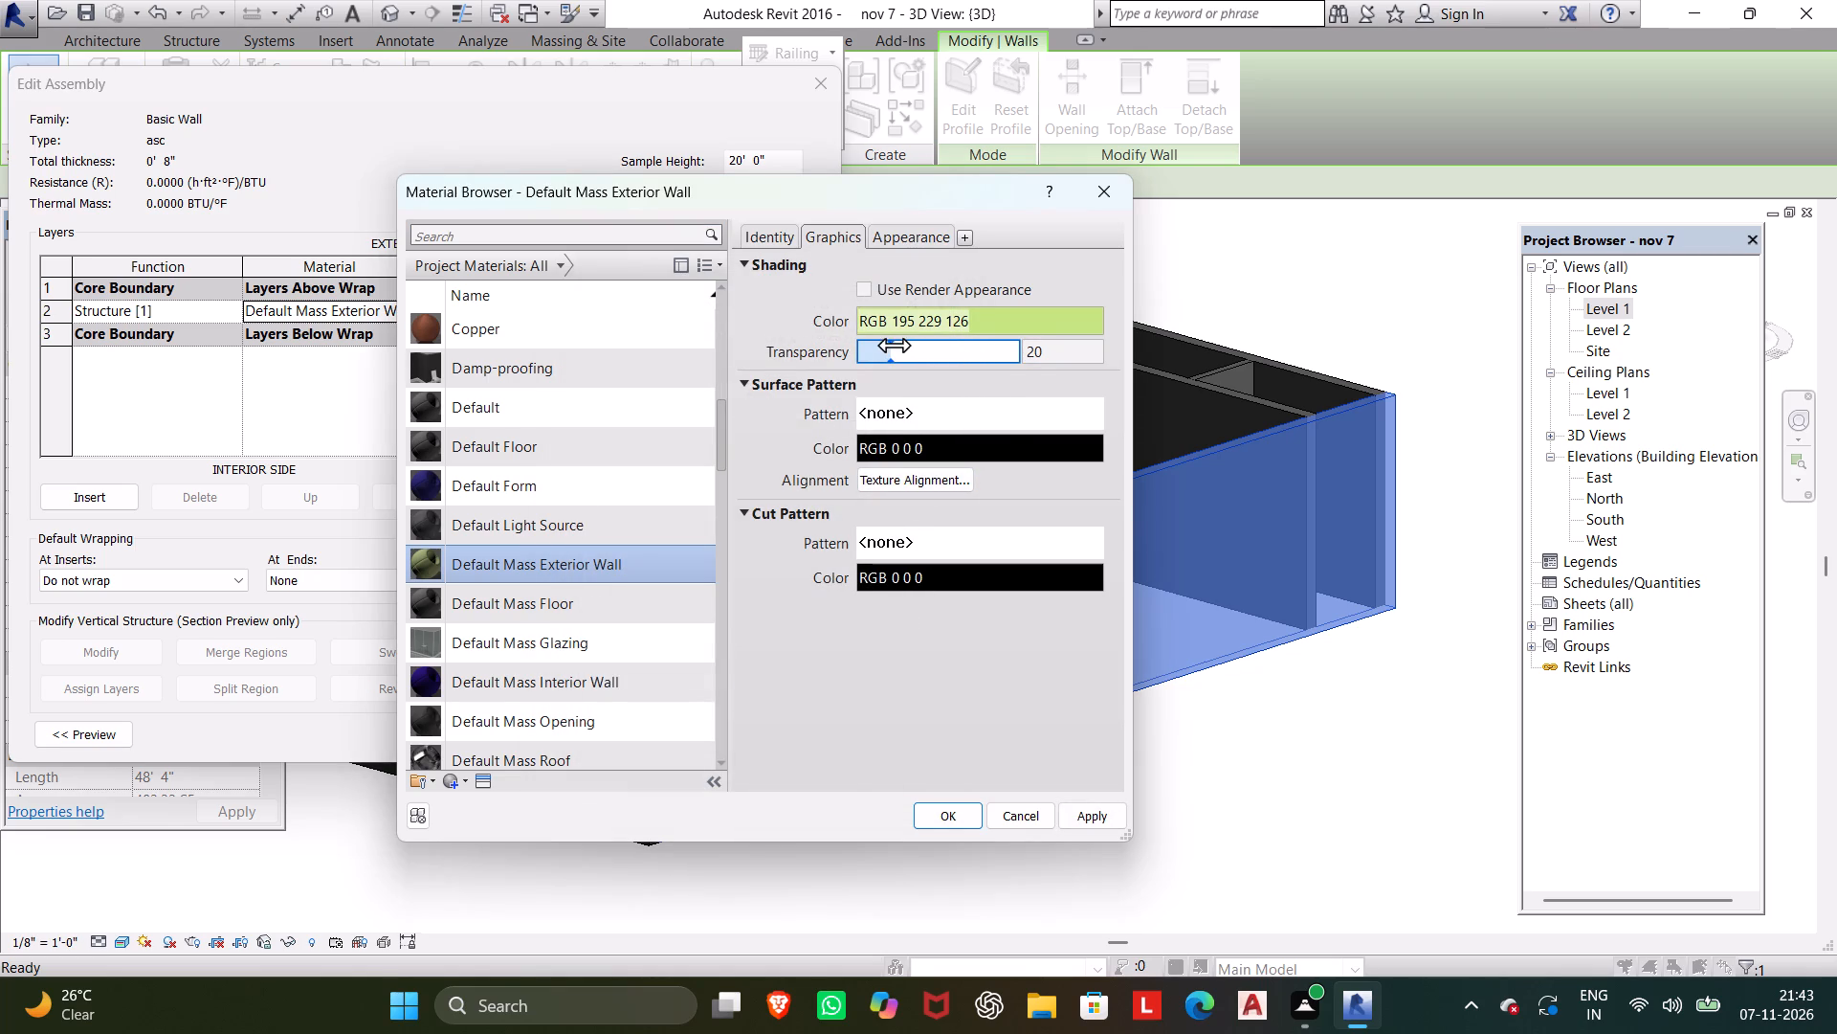
{"action": "left_click_drag", "start_coordinate": [894, 345], "coordinate": [1039, 353]}
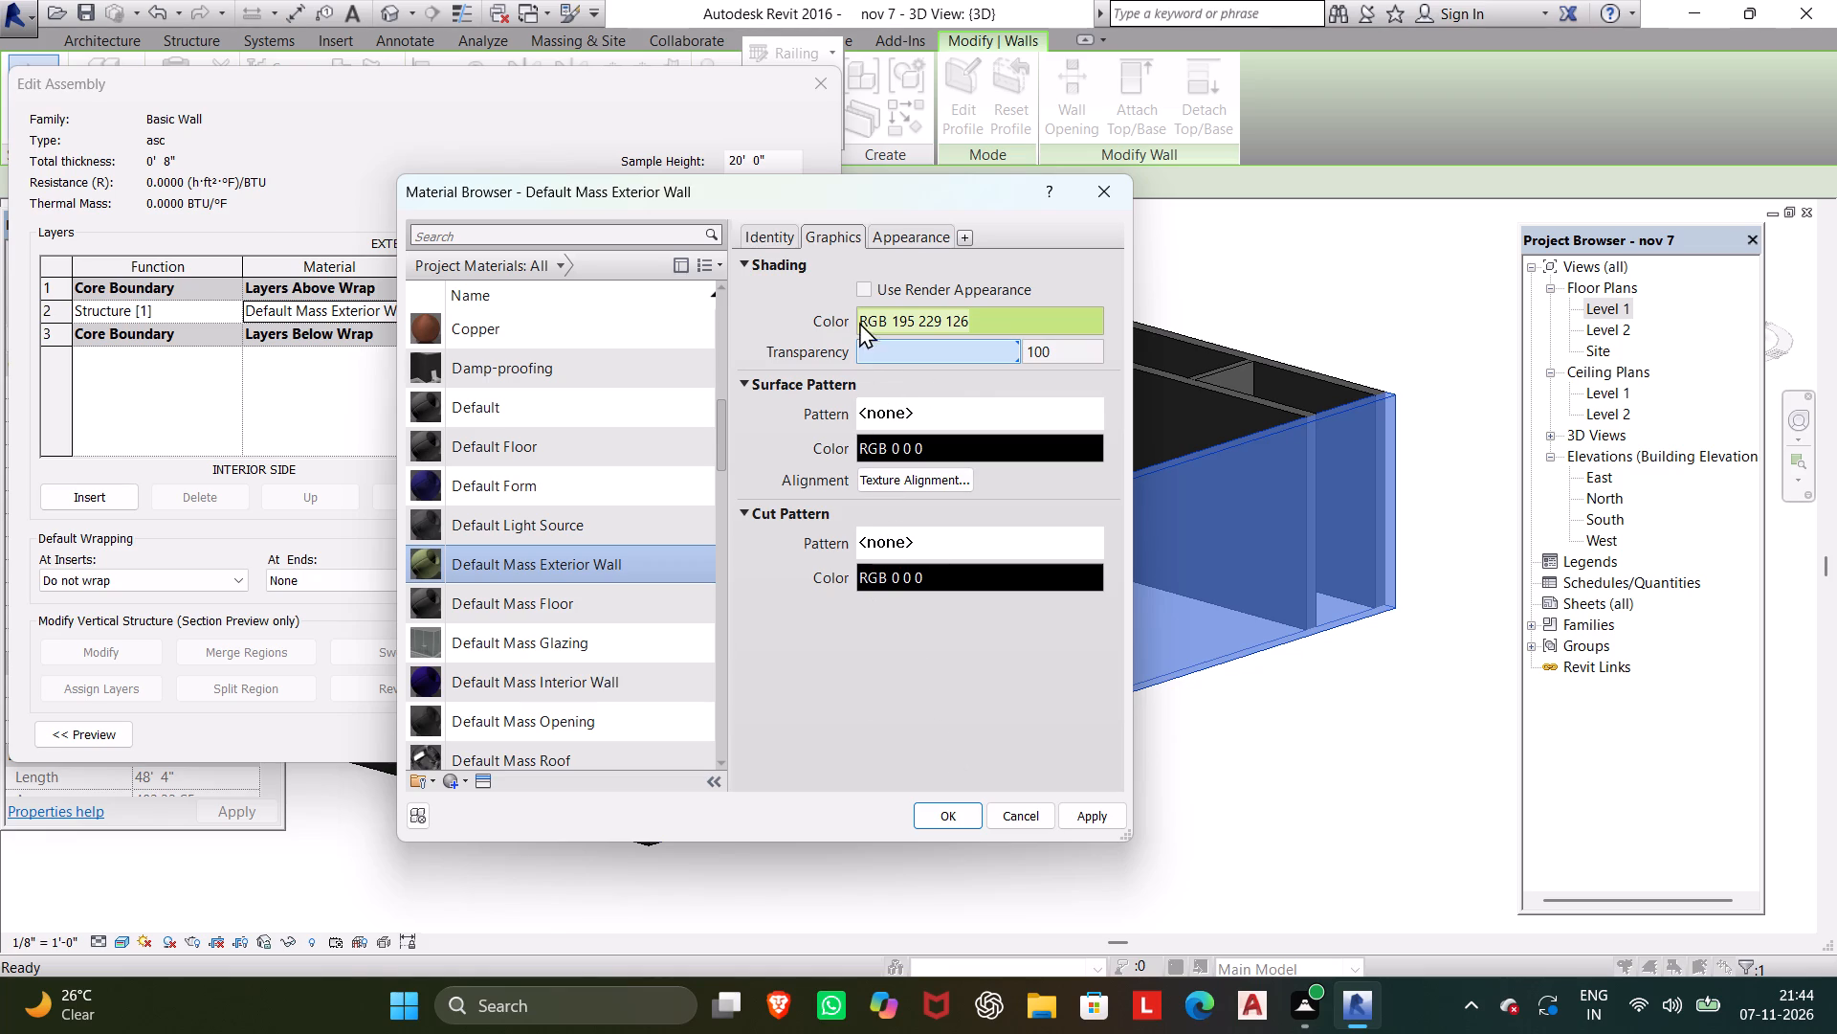
Turn off transparency in the render appearance of the Default Mass Exterior Wall material.
{"action": "left_click", "coordinate": [914, 239]}
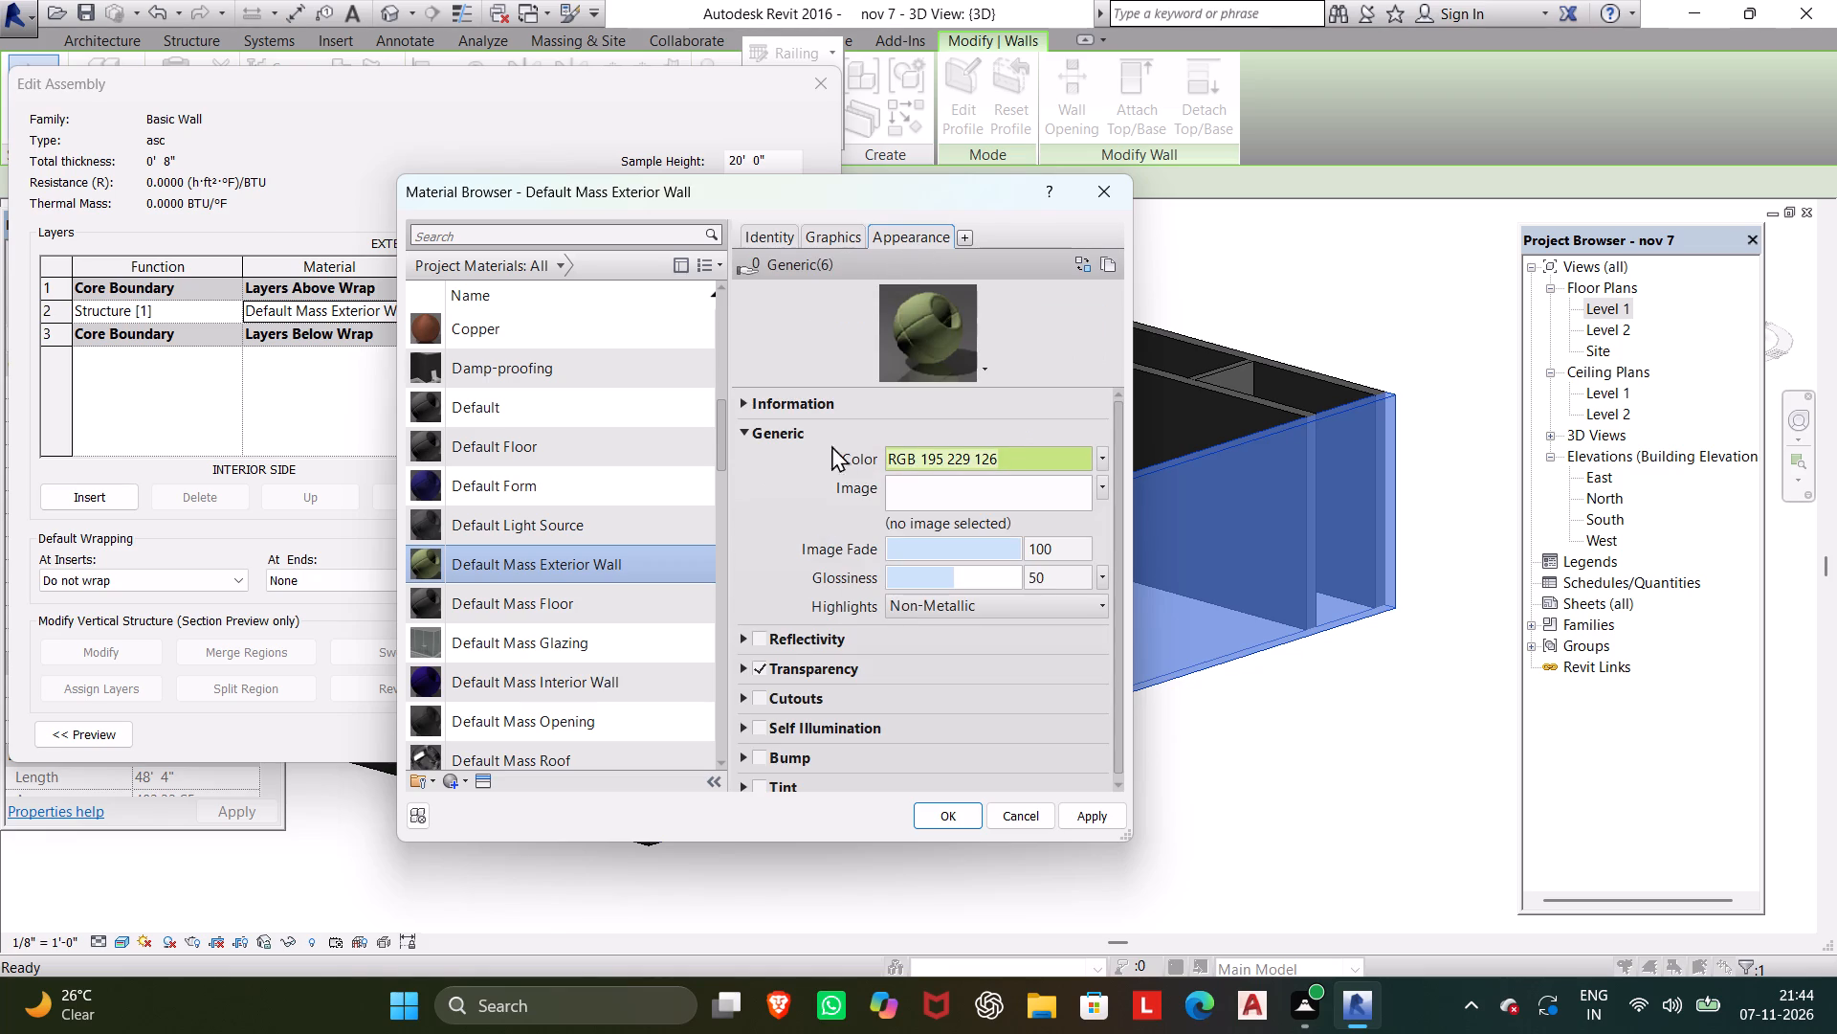
{"action": "left_click", "coordinate": [780, 636]}
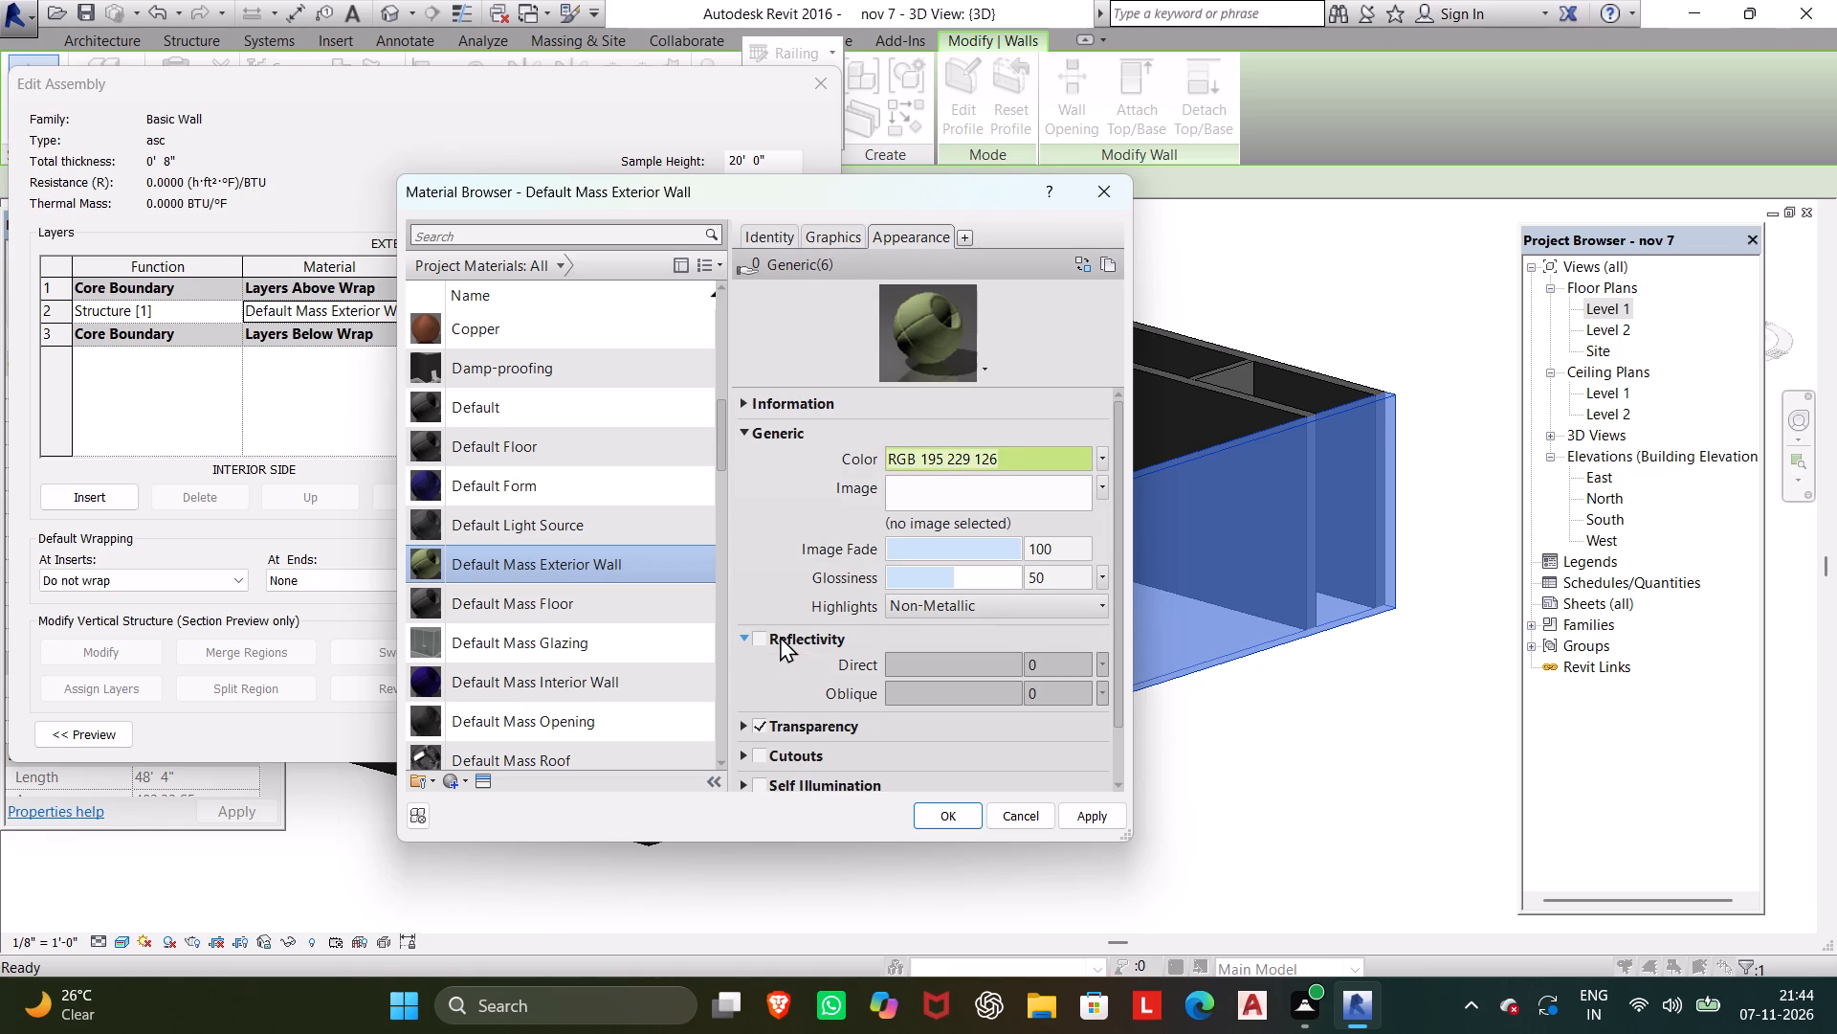
{"action": "scroll", "coordinate": [837, 664], "scroll_direction": "down", "scroll_amount": 2}
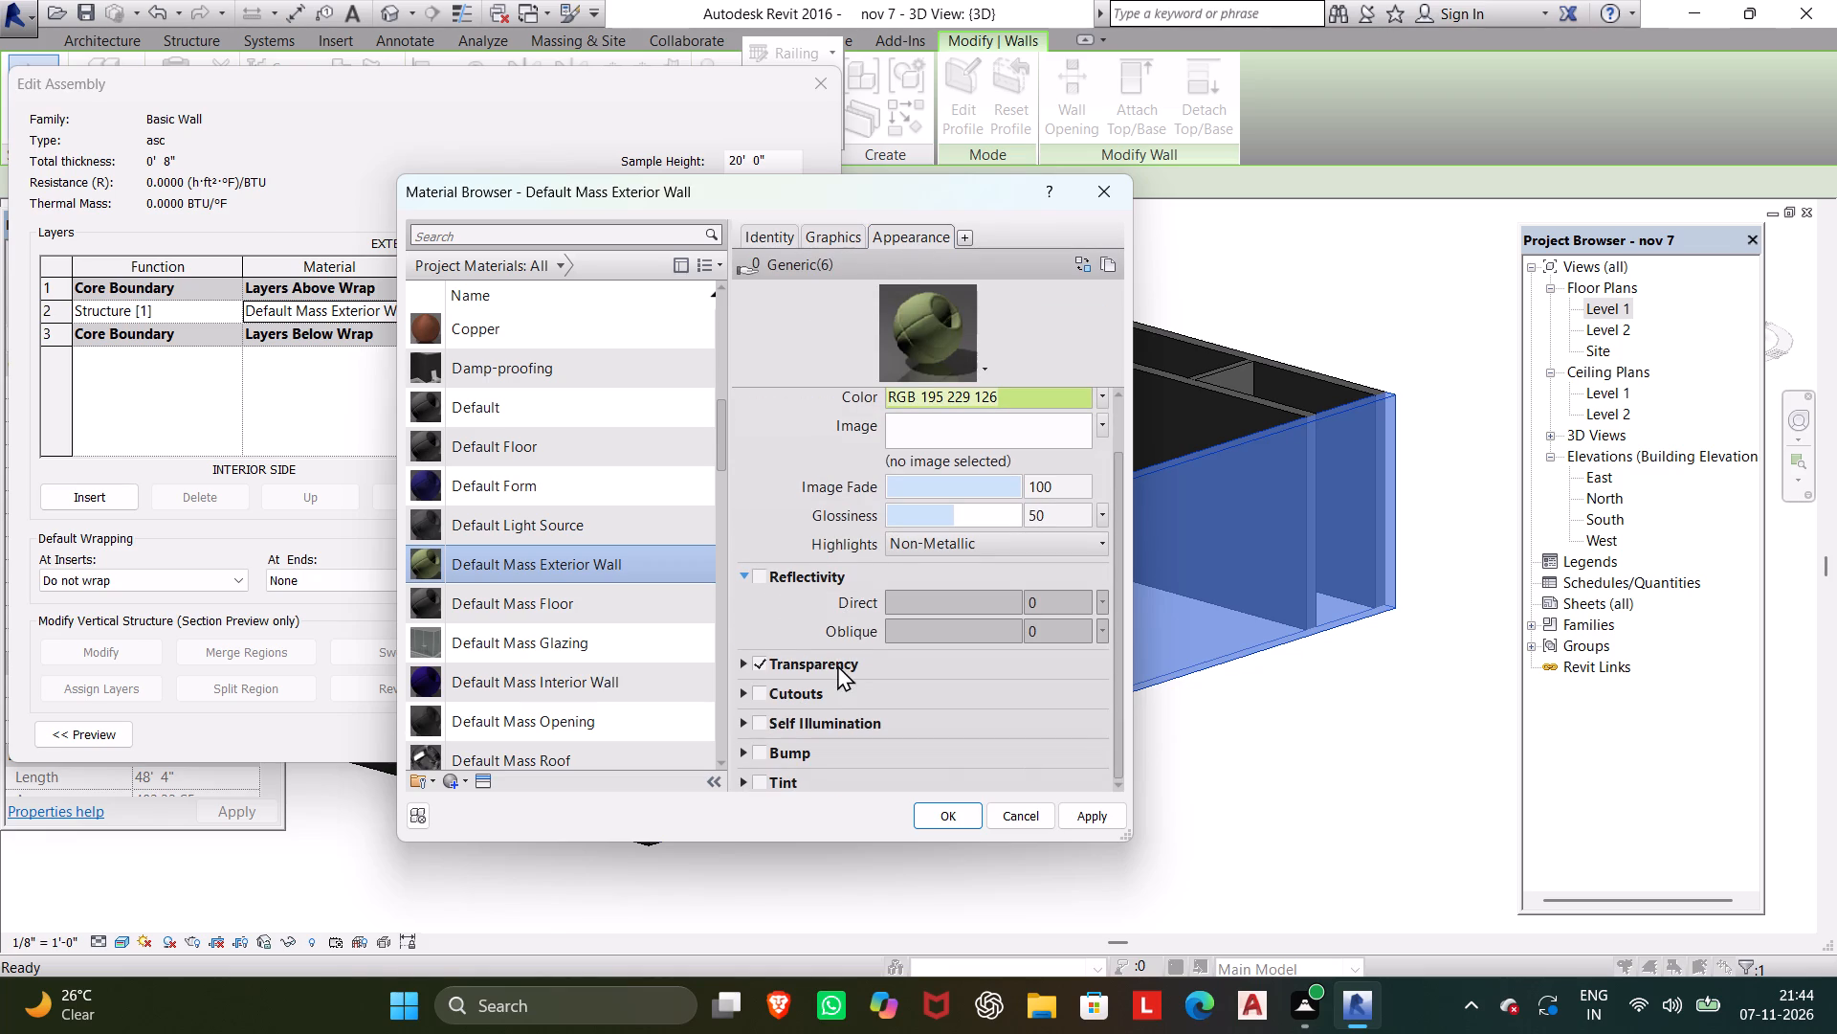
{"action": "left_click", "coordinate": [802, 670]}
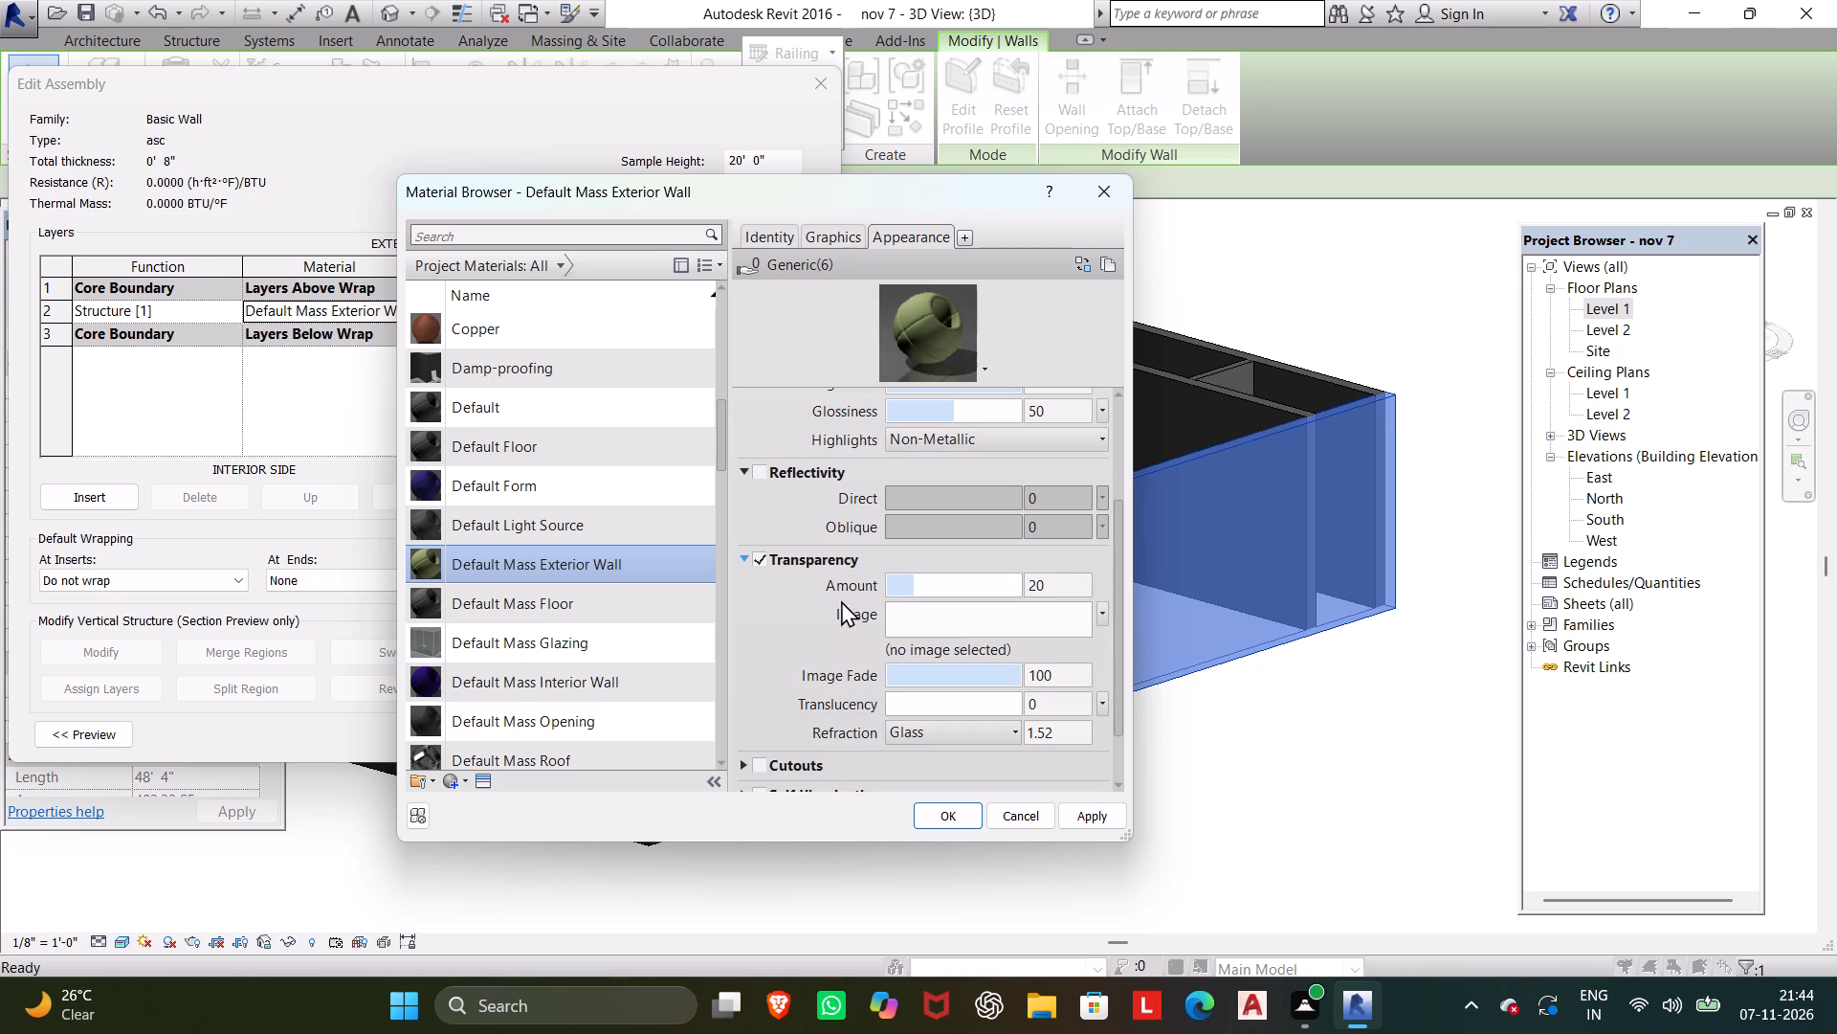
{"action": "left_click", "coordinate": [764, 557]}
Enable reflectivity in the Default Mass Exterior Wall material's render appearance and set the direct reflectivity to about 7.
{"action": "left_click", "coordinate": [763, 471]}
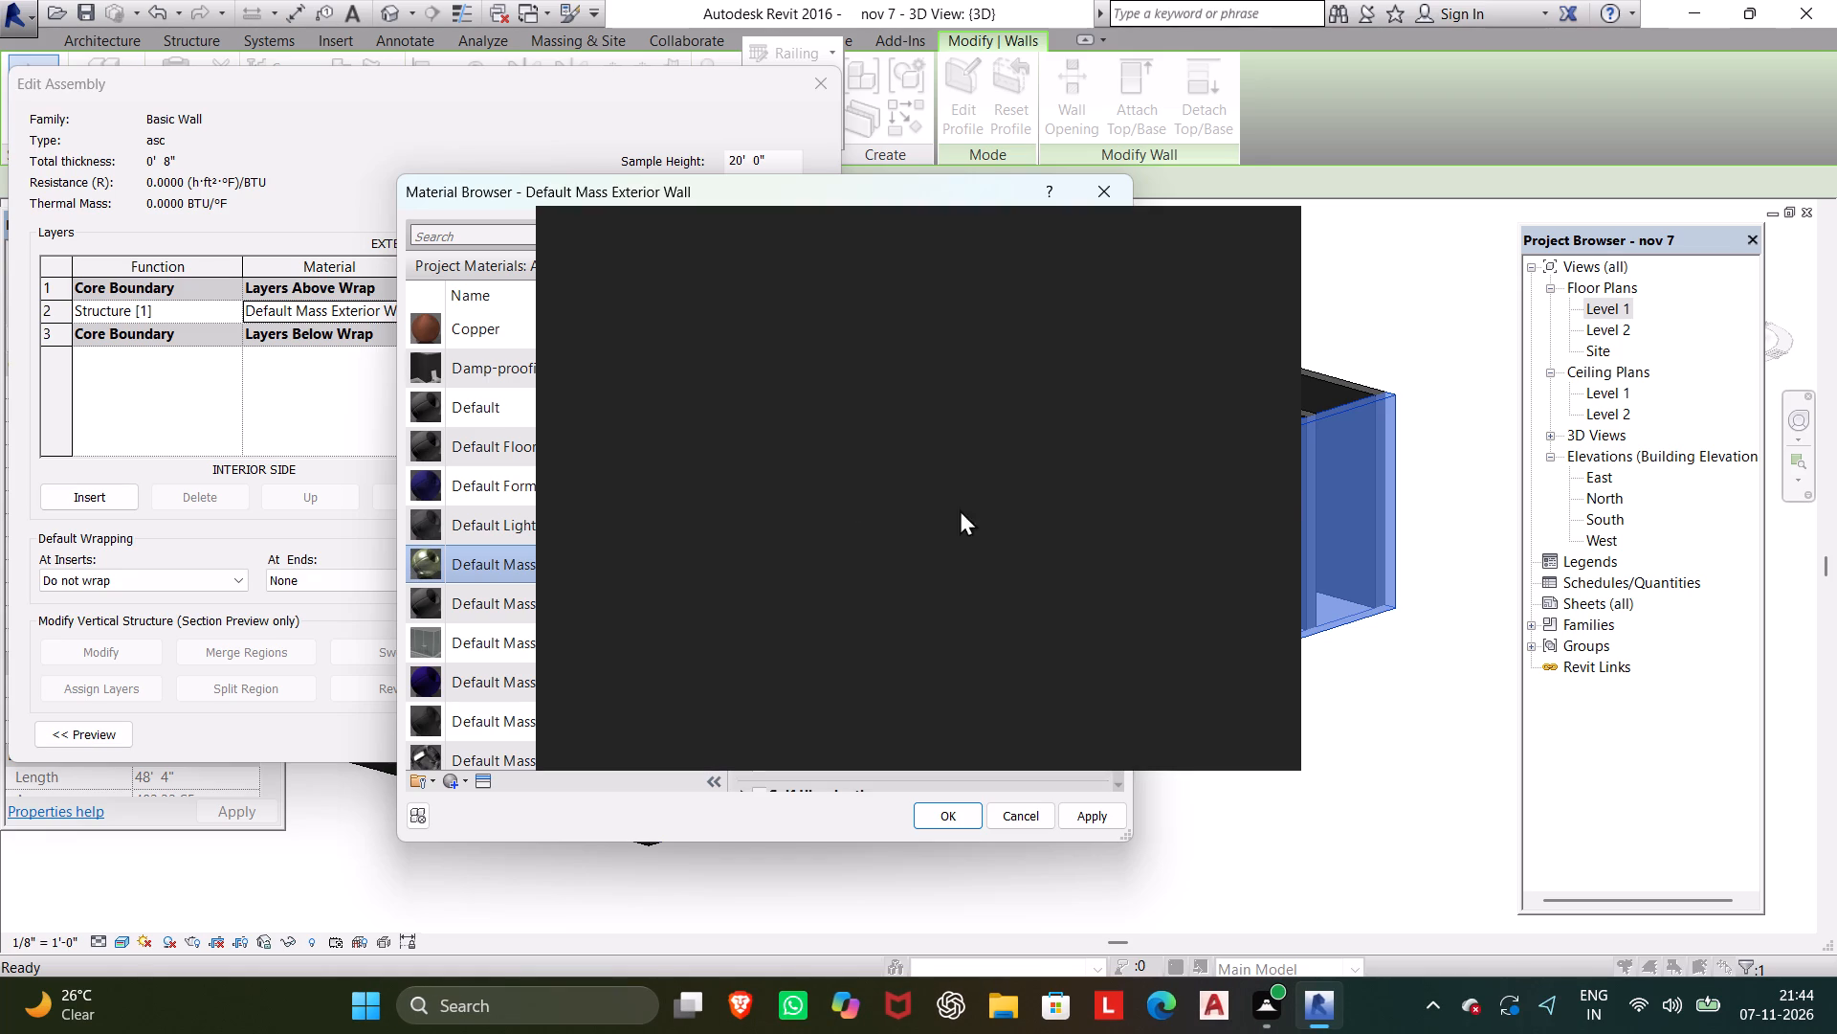
{"action": "left_click", "coordinate": [1257, 241]}
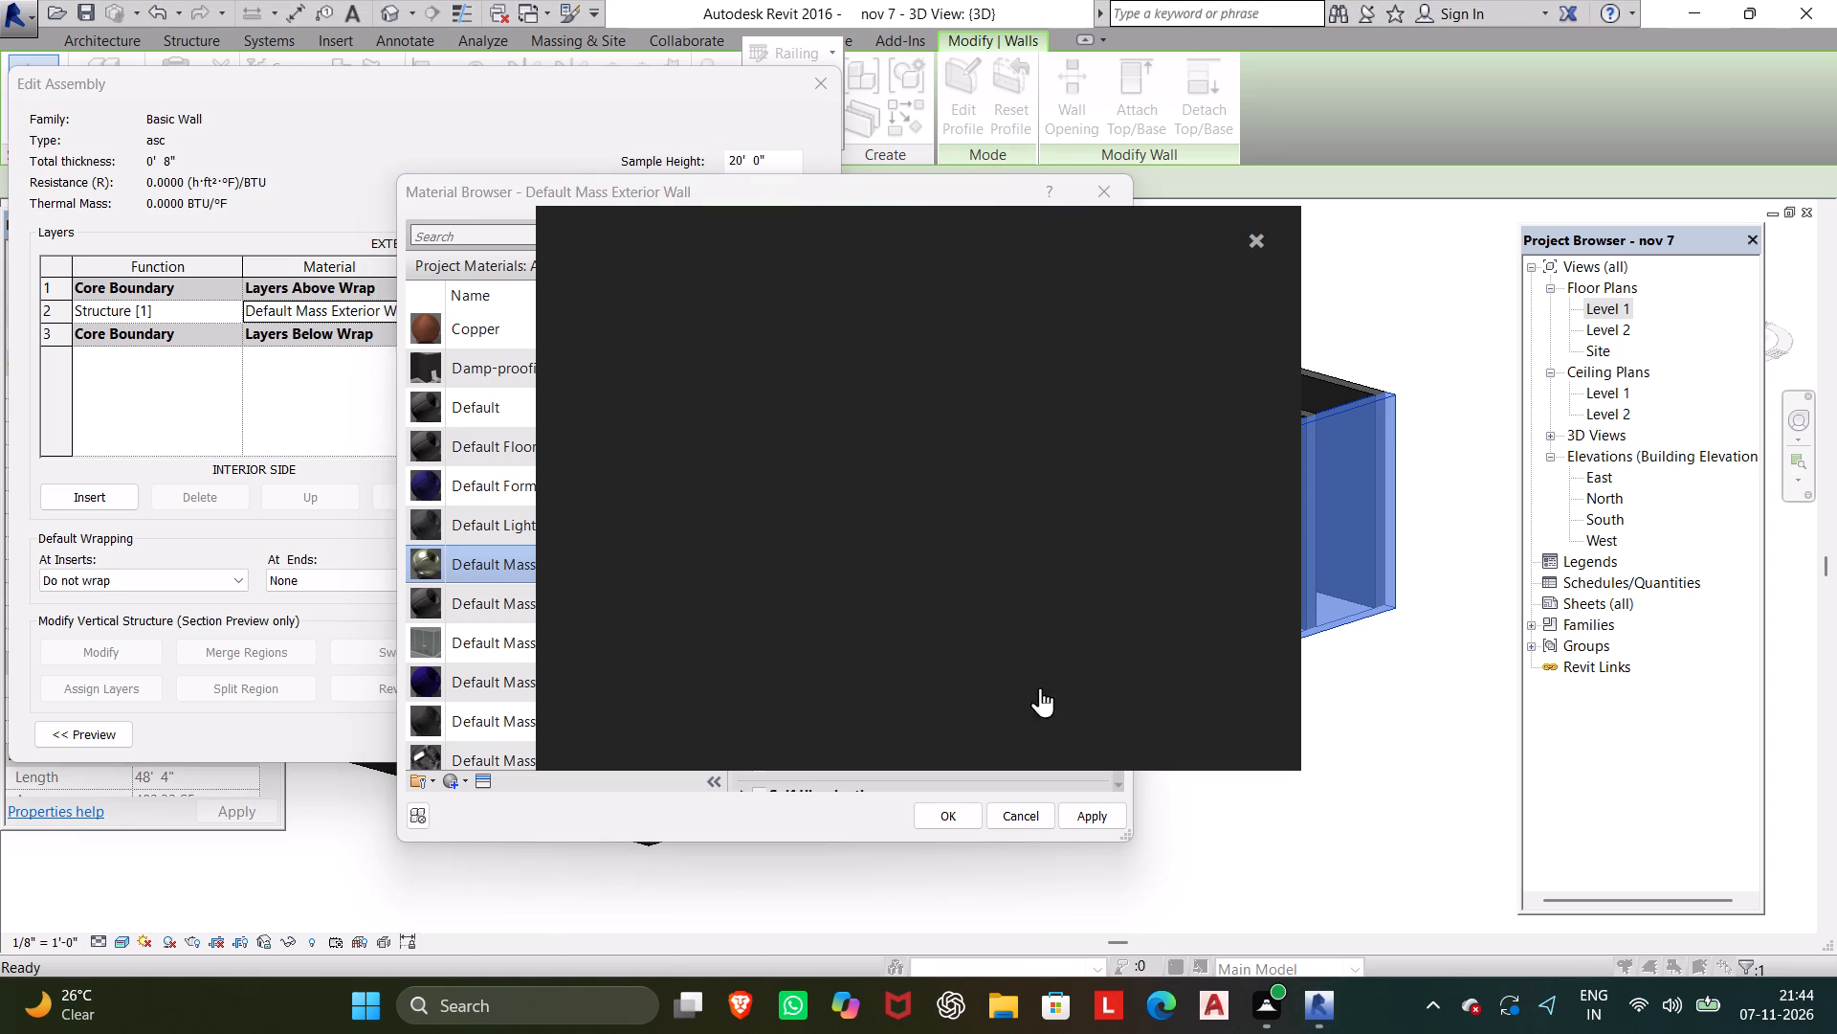
{"action": "left_click_drag", "start_coordinate": [955, 500], "coordinate": [926, 501]}
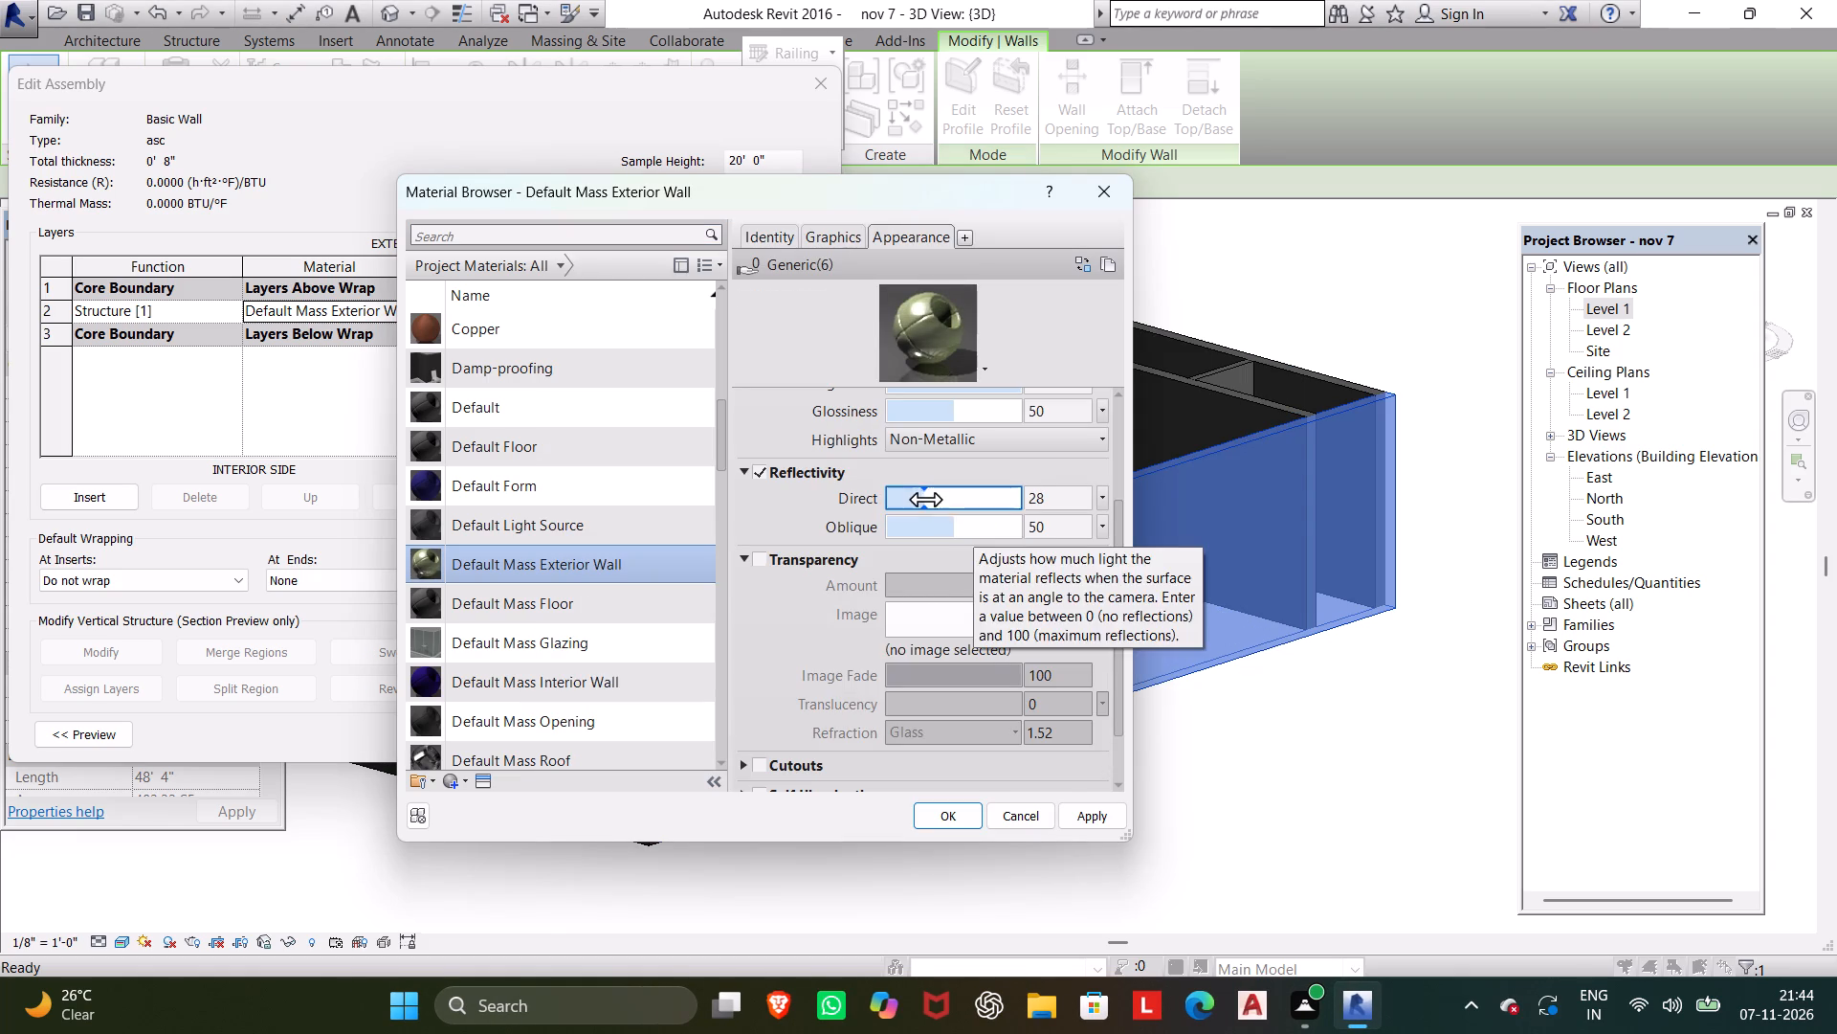
{"action": "left_click_drag", "start_coordinate": [924, 496], "coordinate": [896, 492]}
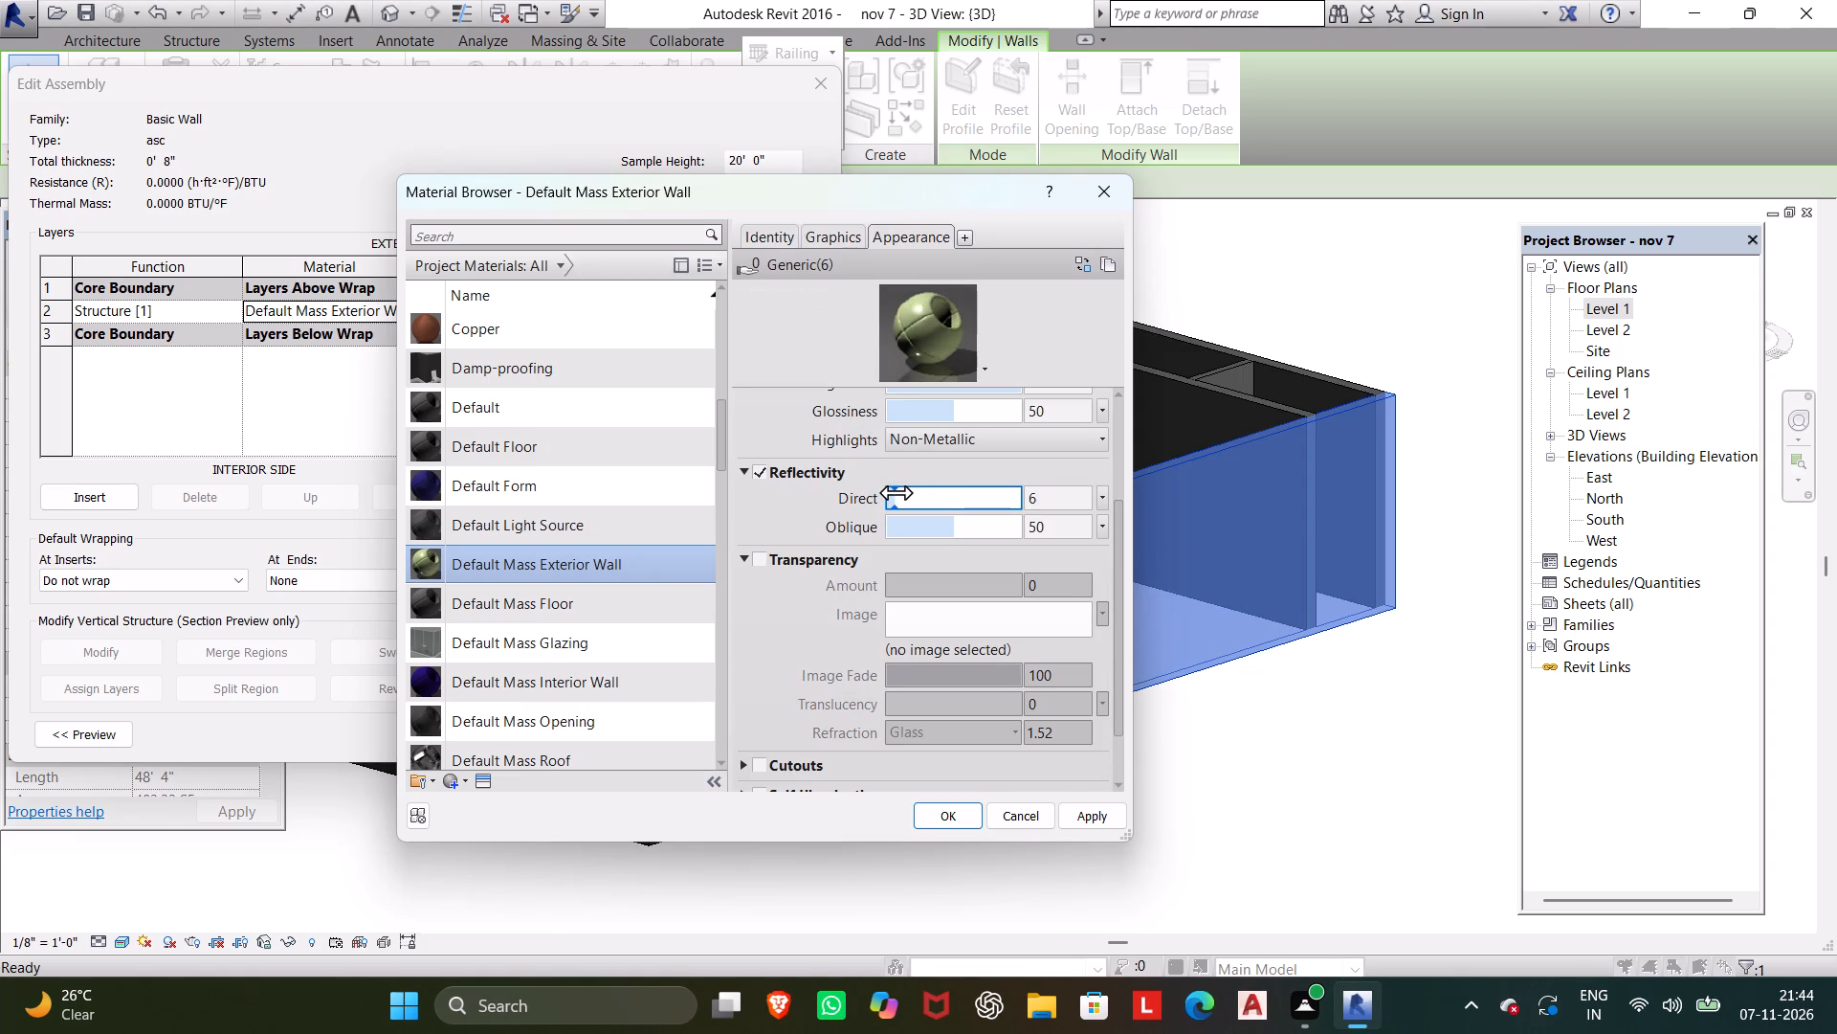
{"action": "left_click_drag", "start_coordinate": [896, 492], "coordinate": [896, 492]}
{"action": "scroll", "coordinate": [933, 576], "scroll_direction": "down", "scroll_amount": 4}
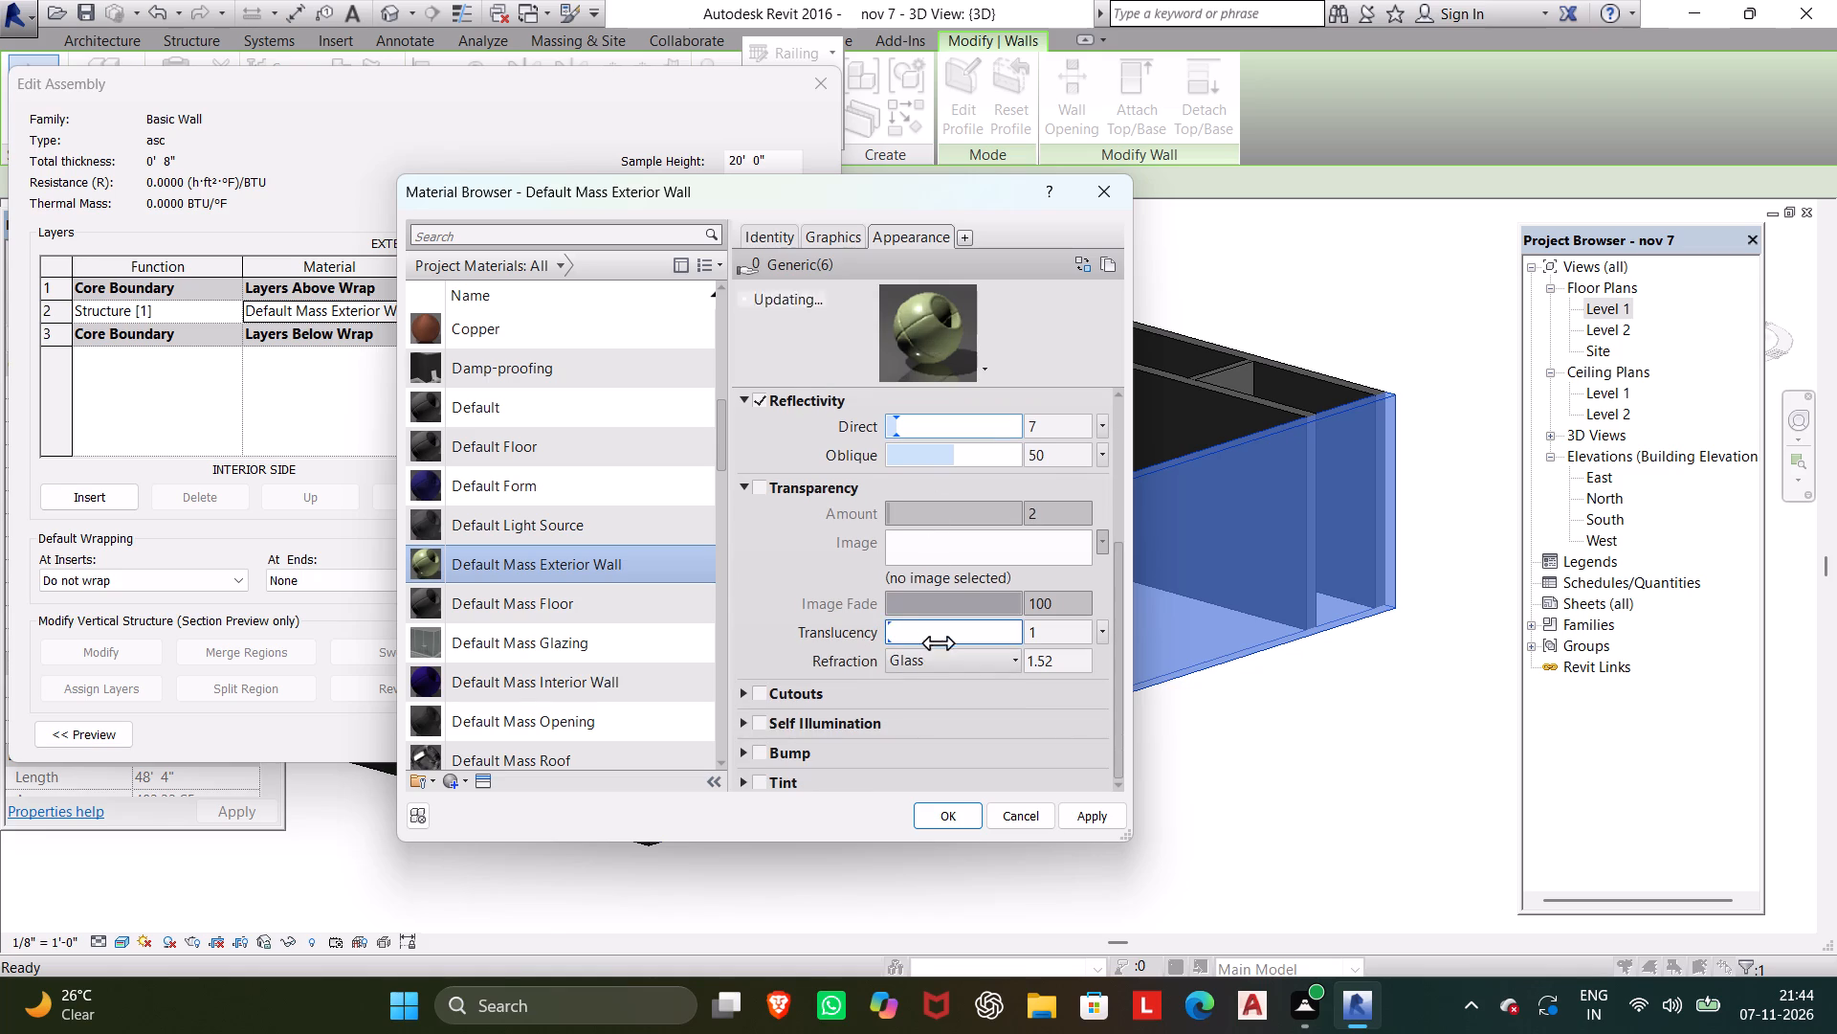
Duplicate the render appearance asset of the Default Mass Exterior Wall material twice.
{"action": "scroll", "coordinate": [941, 650], "scroll_direction": "down", "scroll_amount": 3}
{"action": "scroll", "coordinate": [698, 728], "scroll_direction": "down", "scroll_amount": 3}
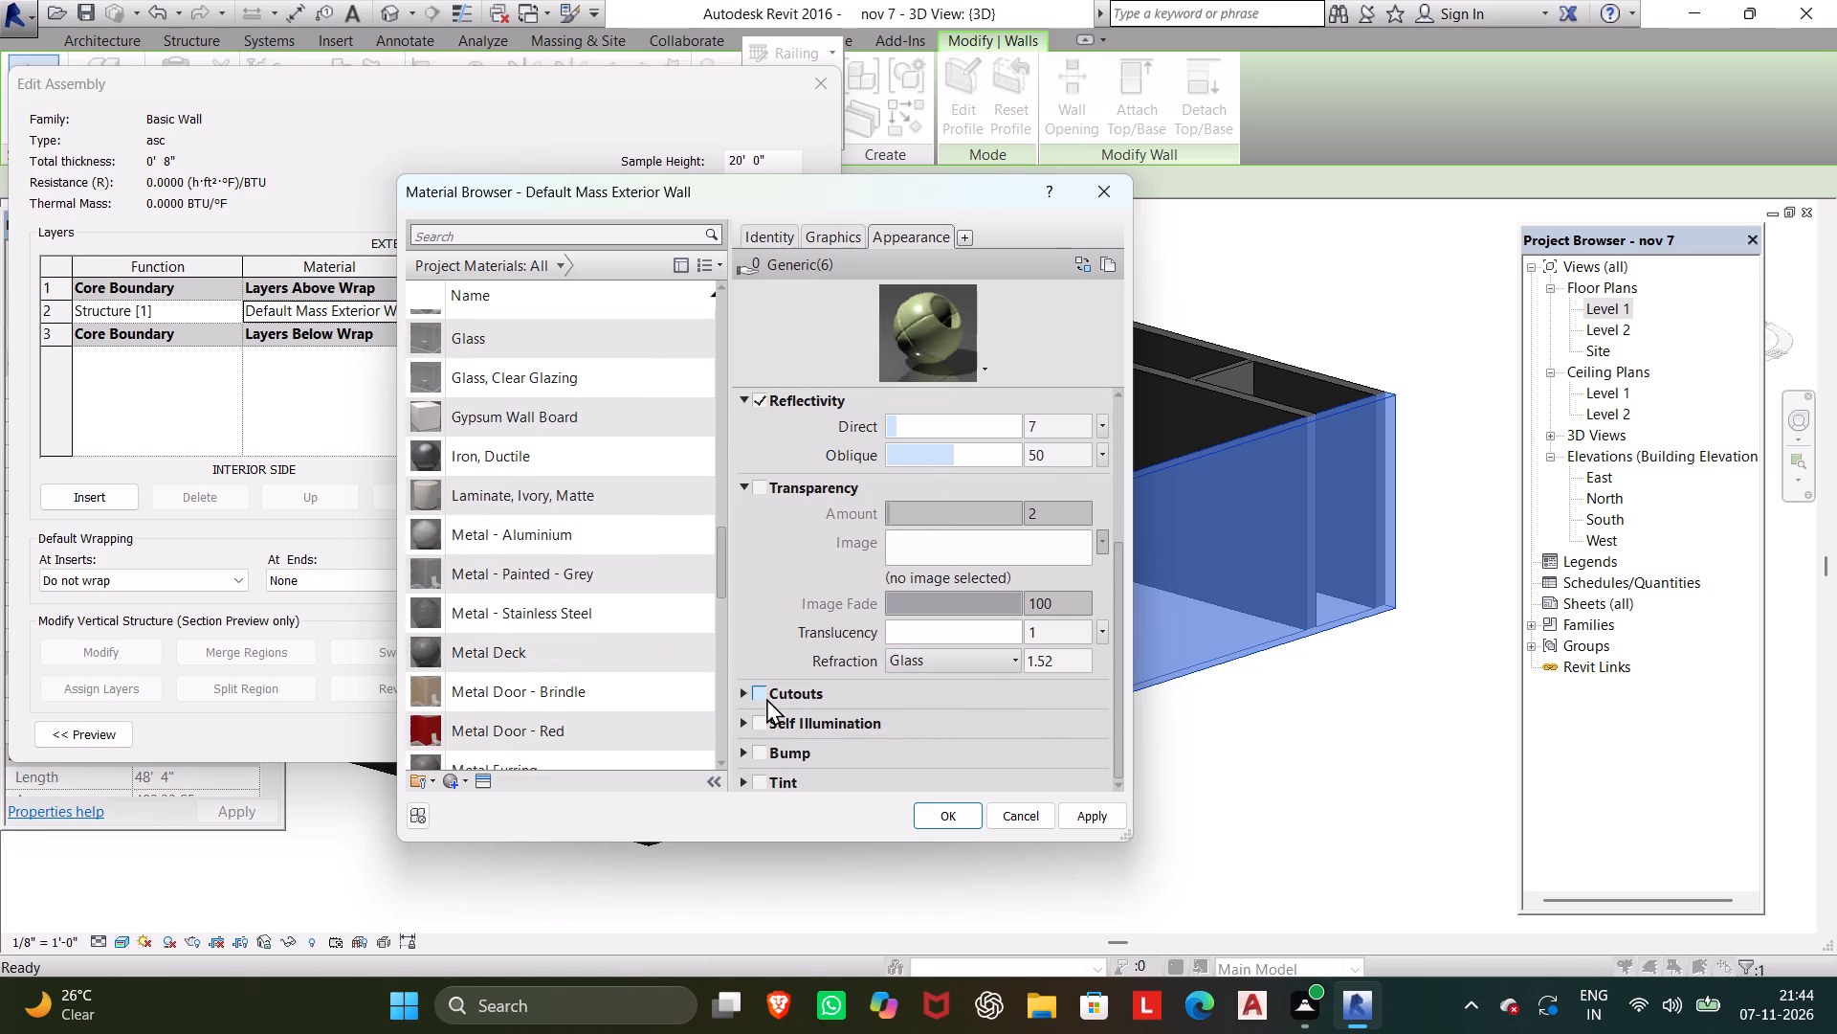
{"action": "scroll", "coordinate": [806, 697], "scroll_direction": "down", "scroll_amount": 4}
{"action": "scroll", "coordinate": [903, 719], "scroll_direction": "up", "scroll_amount": 2}
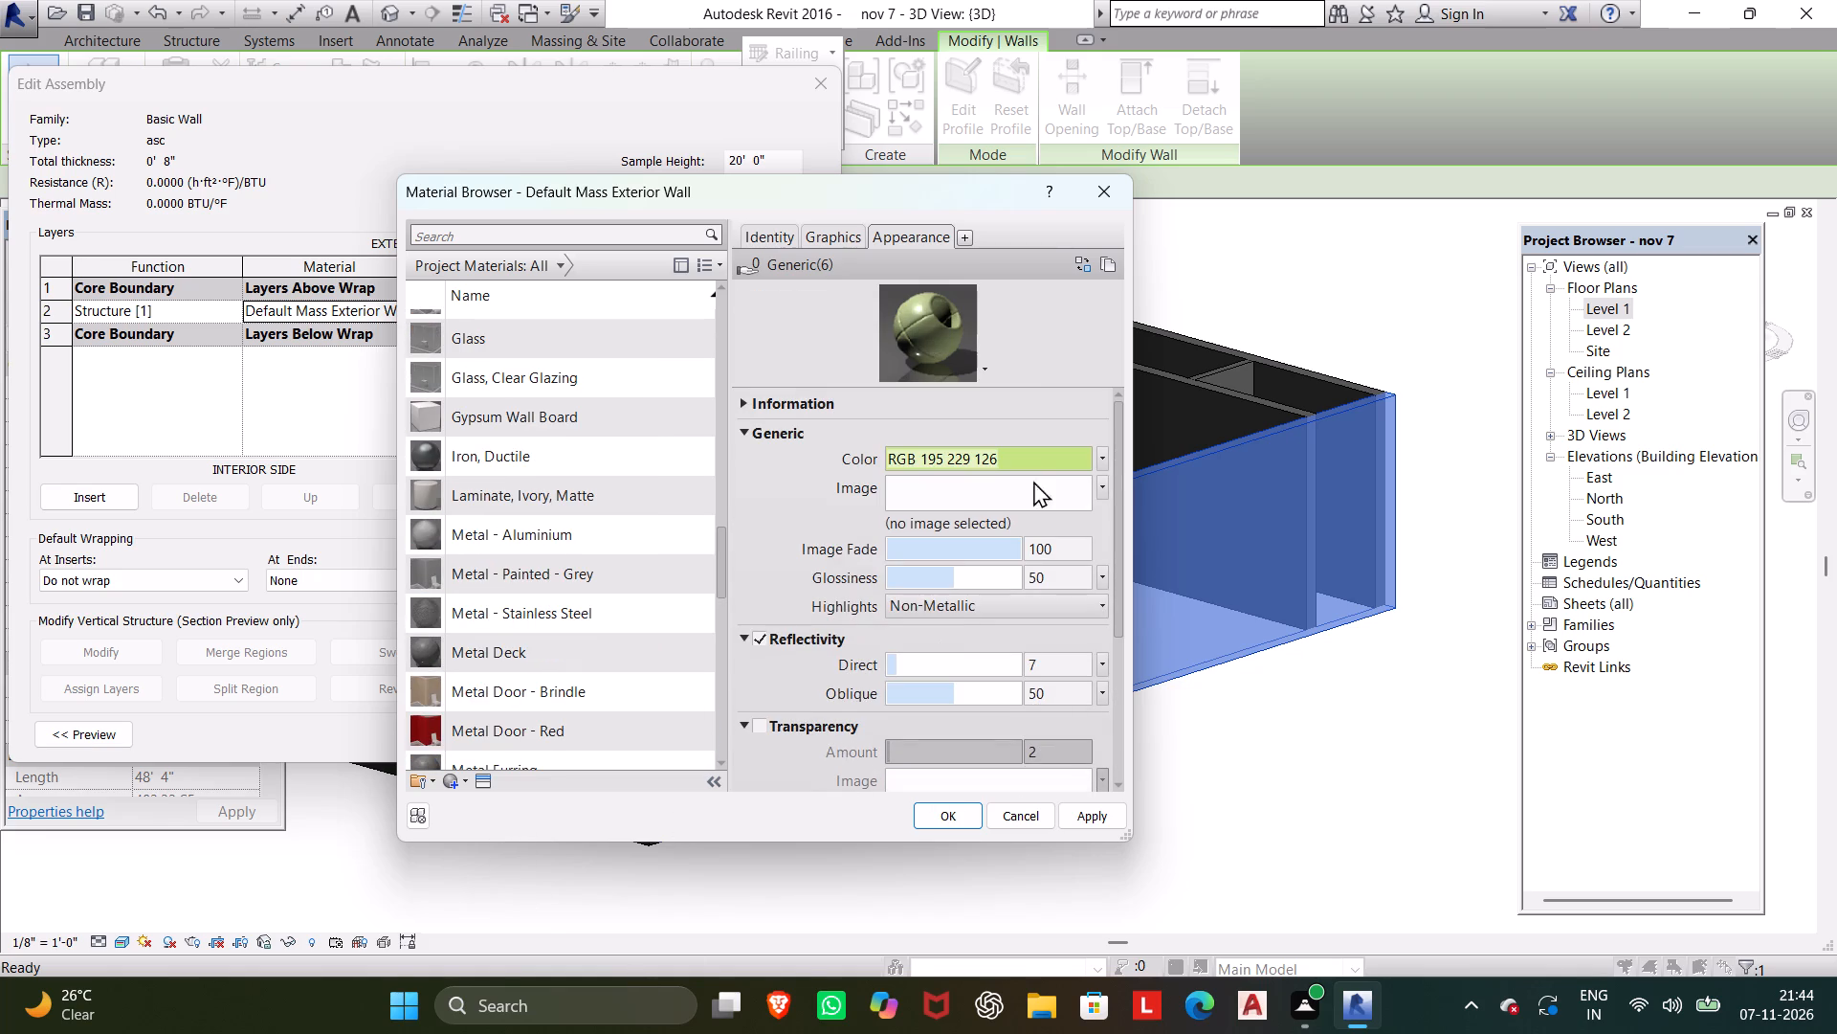
{"action": "left_click", "coordinate": [1115, 260]}
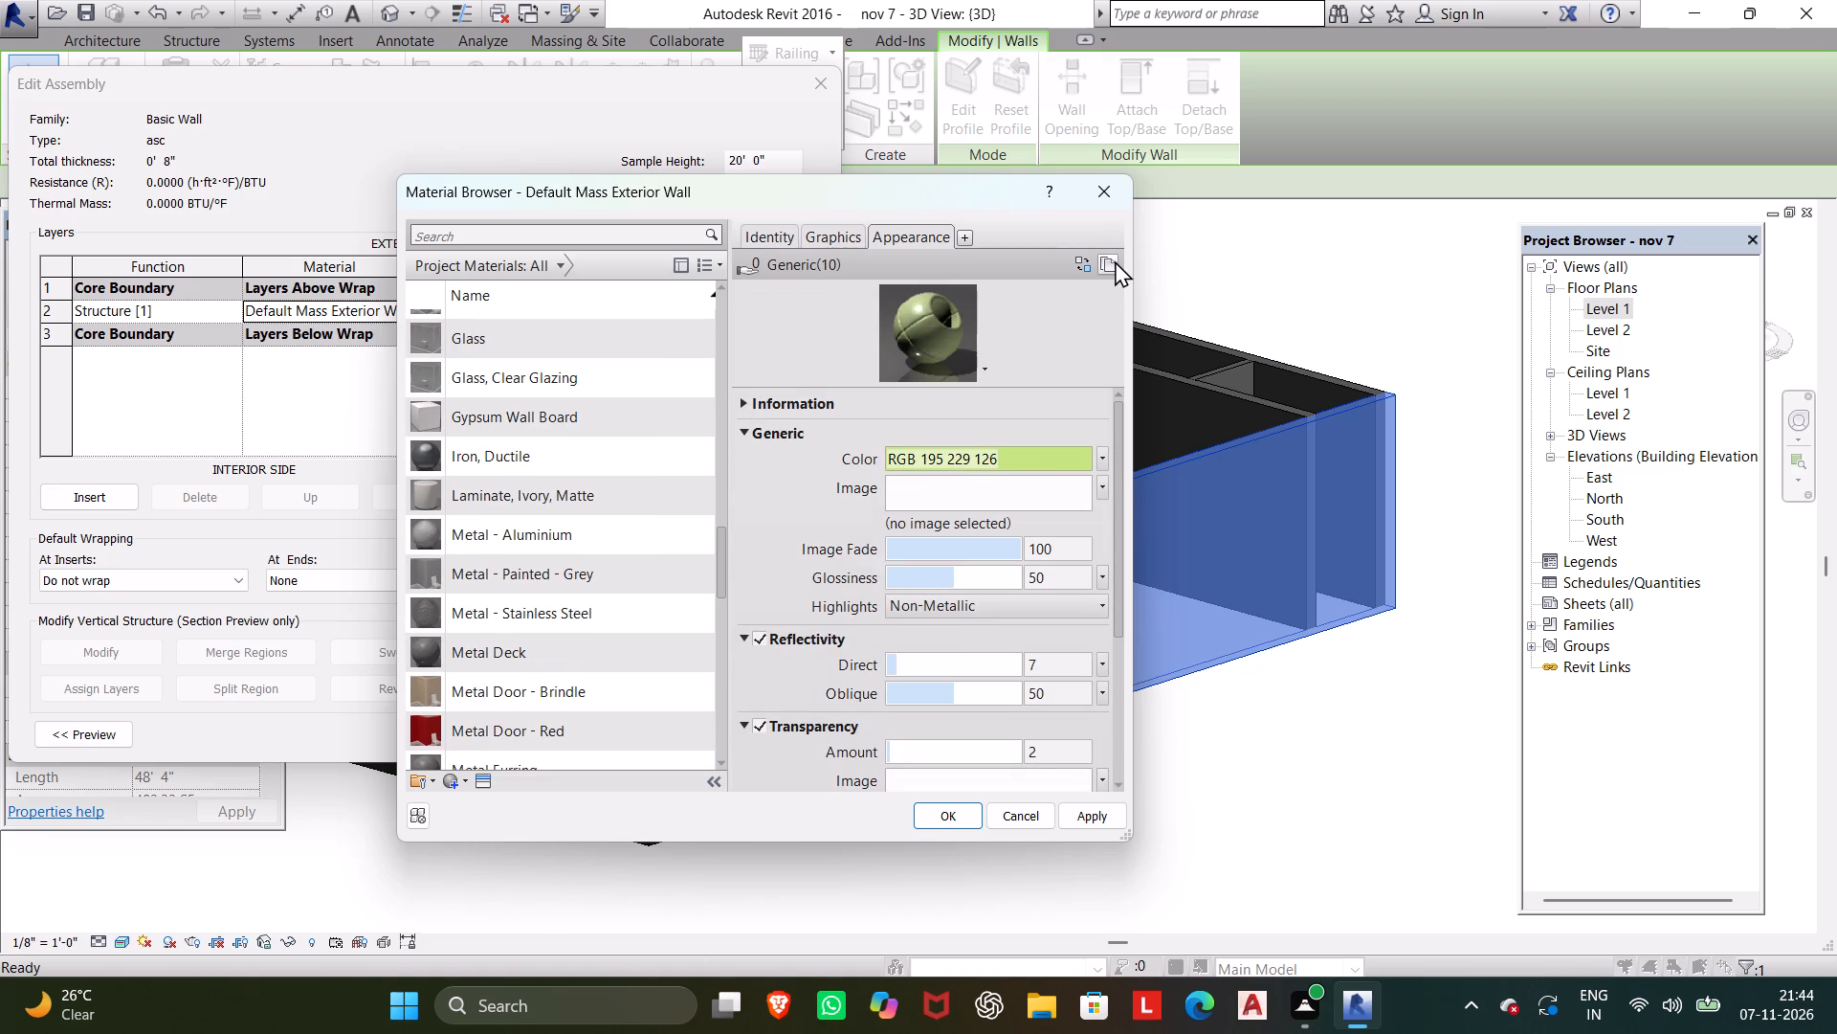
{"action": "left_click", "coordinate": [1115, 260]}
{"action": "left_click", "coordinate": [748, 713]}
Accept the material edits, apply the asc wall's assembly and type properties, and view the wall from another angle in 3D.
{"action": "left_click", "coordinate": [934, 814]}
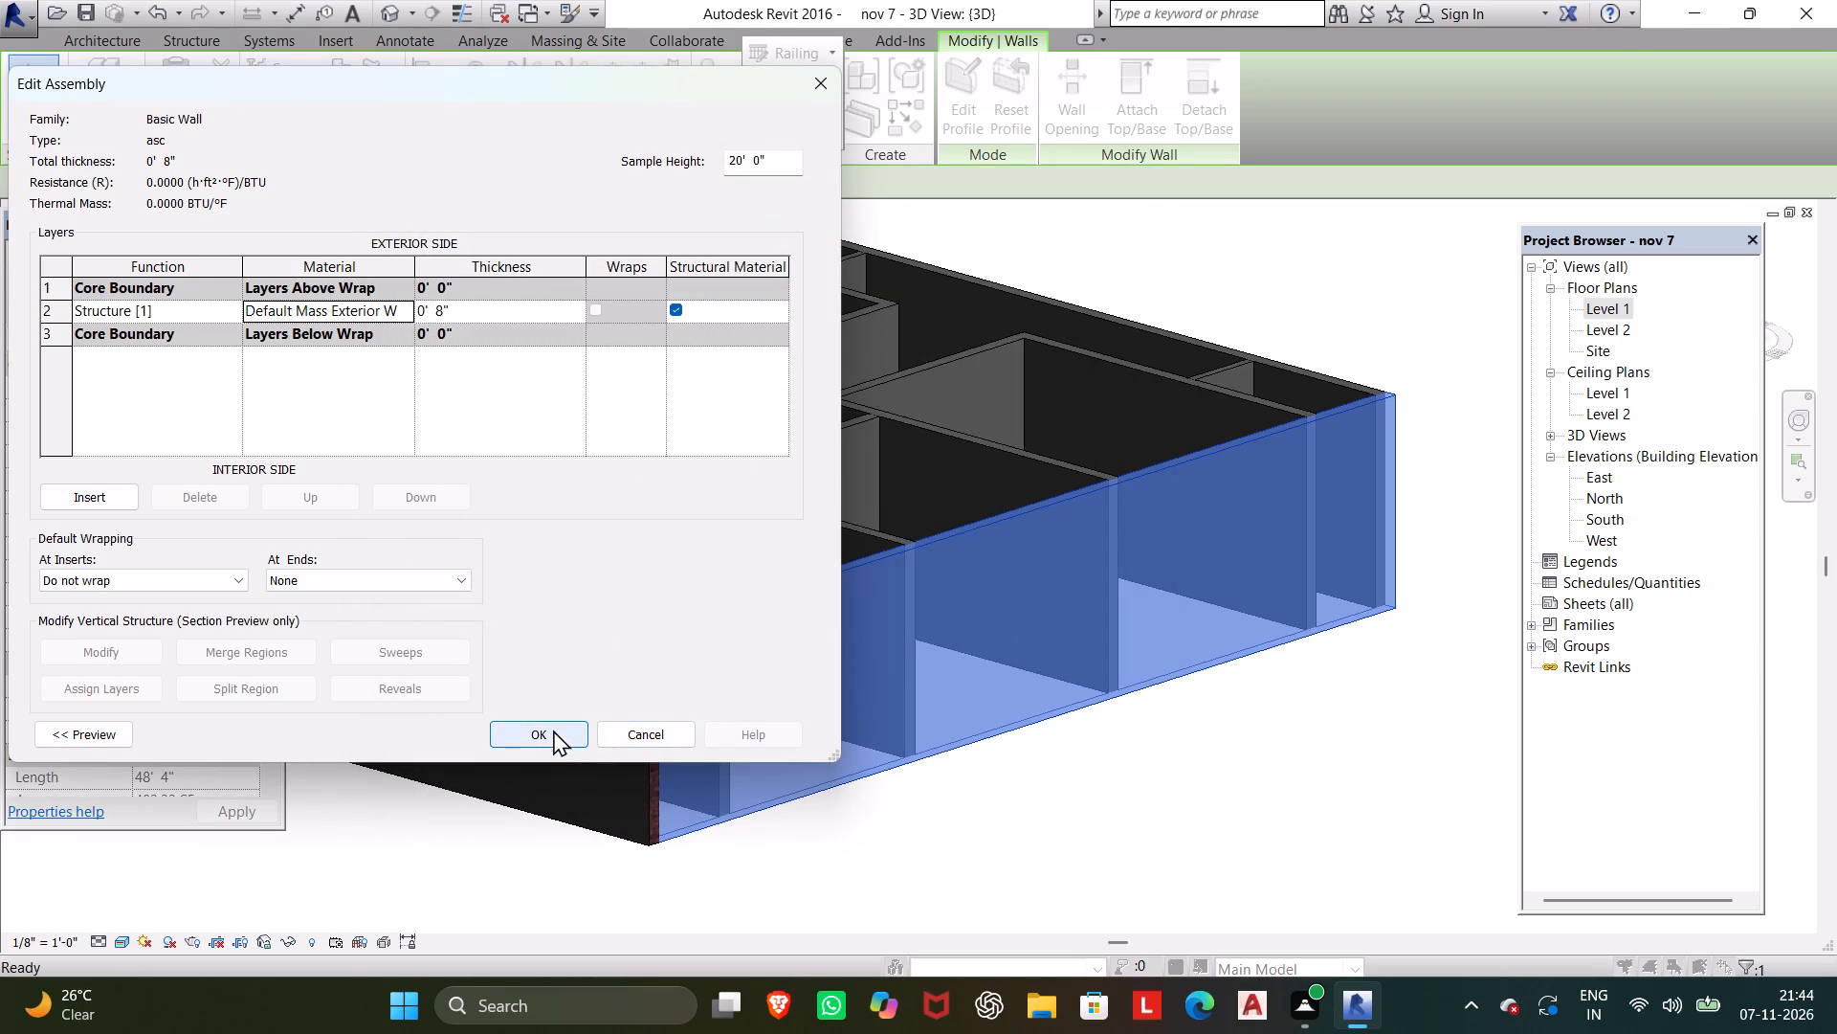
{"action": "left_click", "coordinate": [553, 730]}
{"action": "left_click", "coordinate": [773, 733]}
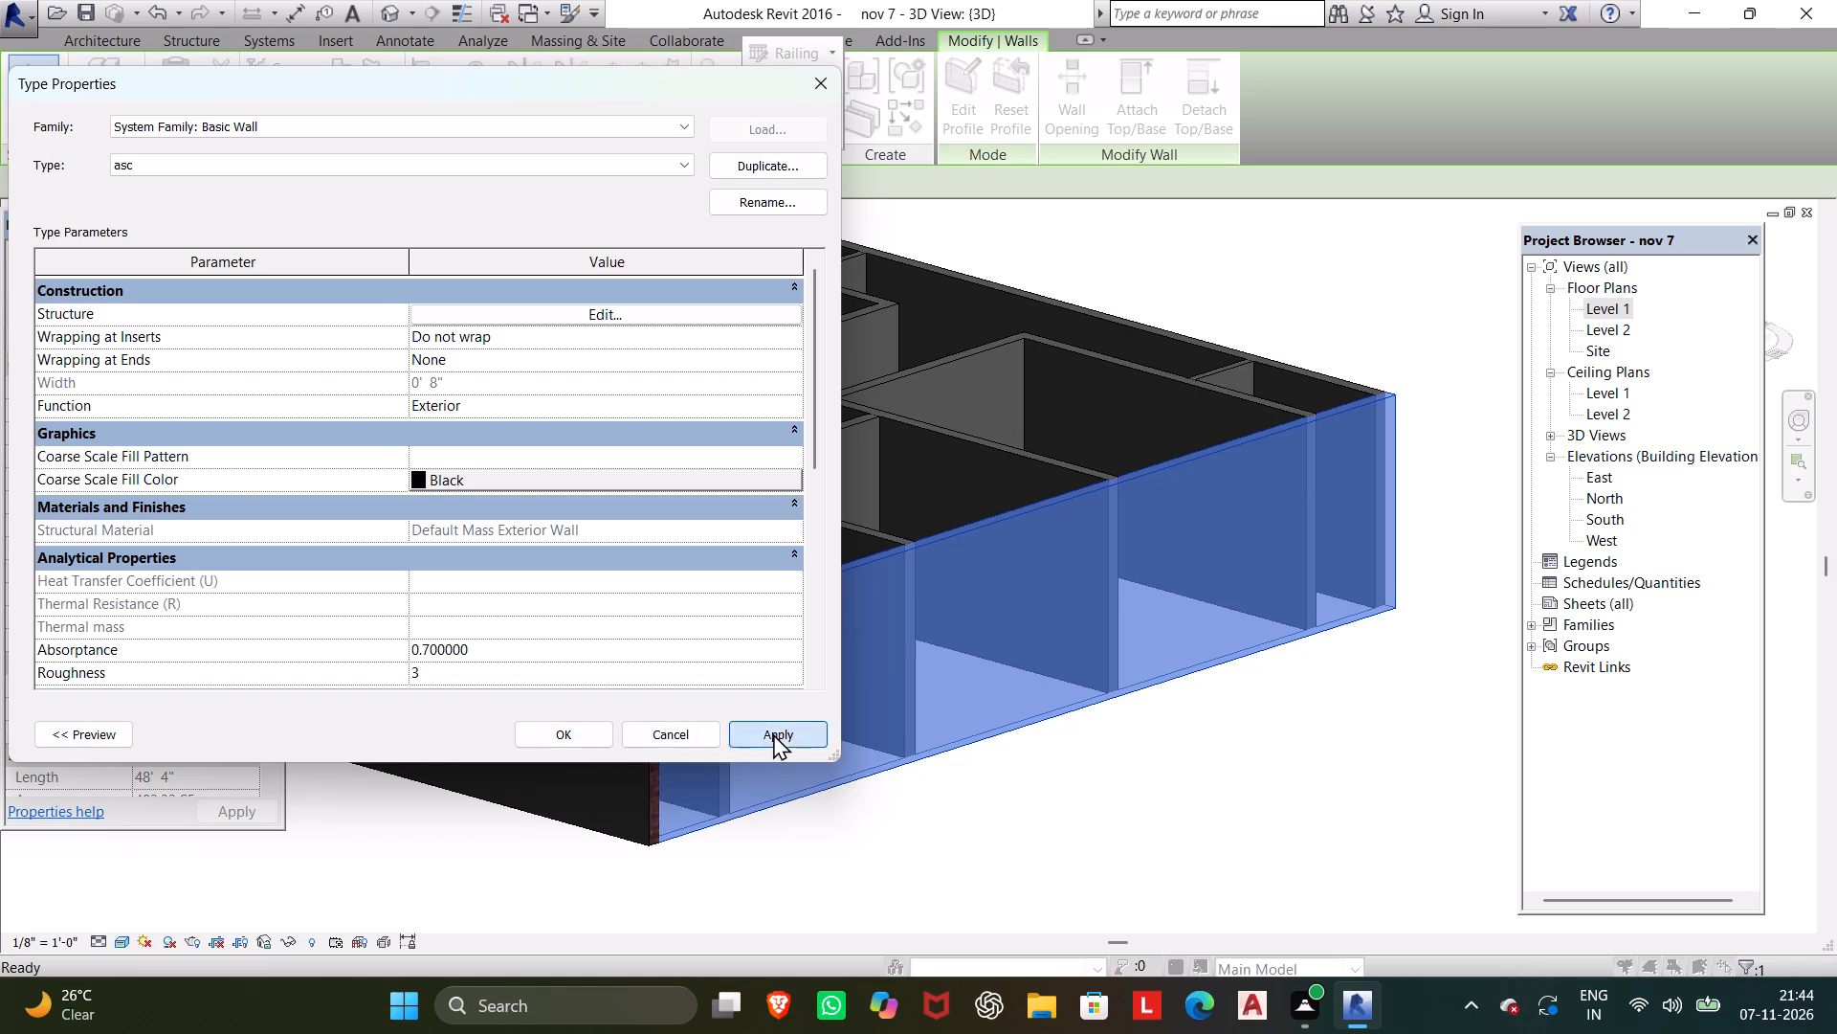
{"action": "left_click", "coordinate": [580, 727]}
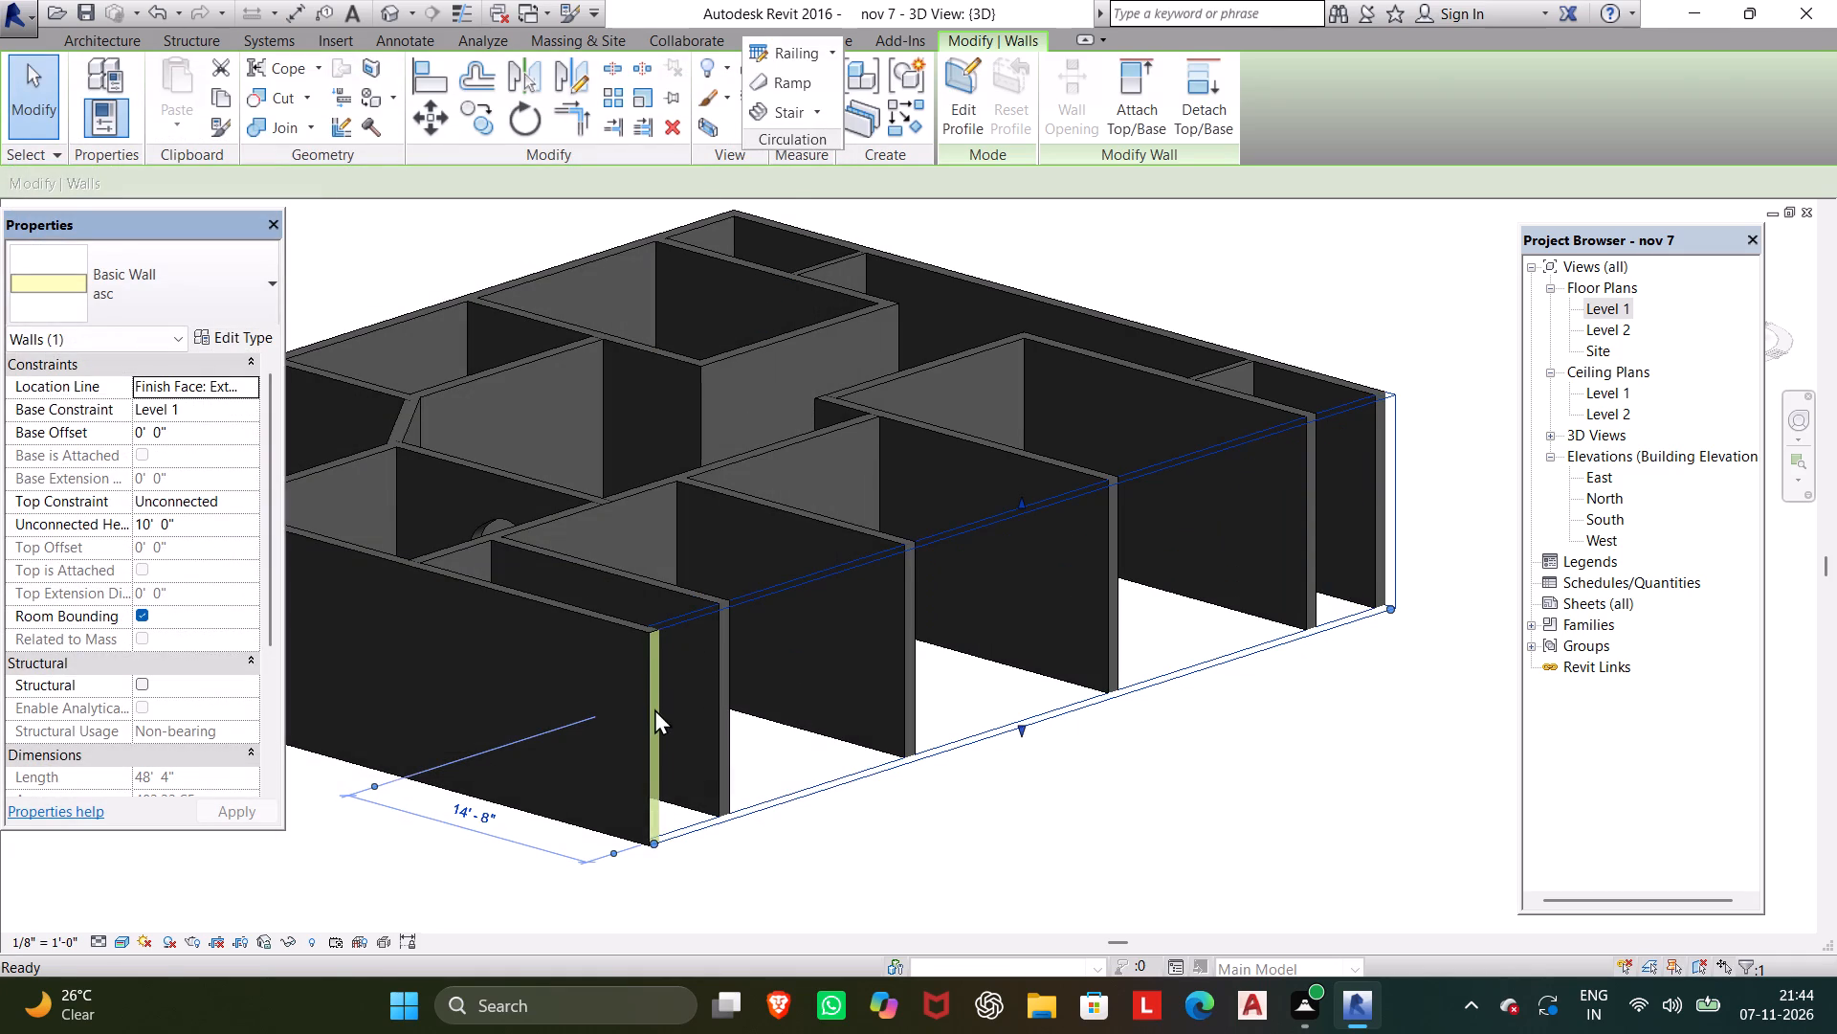
{"action": "key", "text": "Escape"}
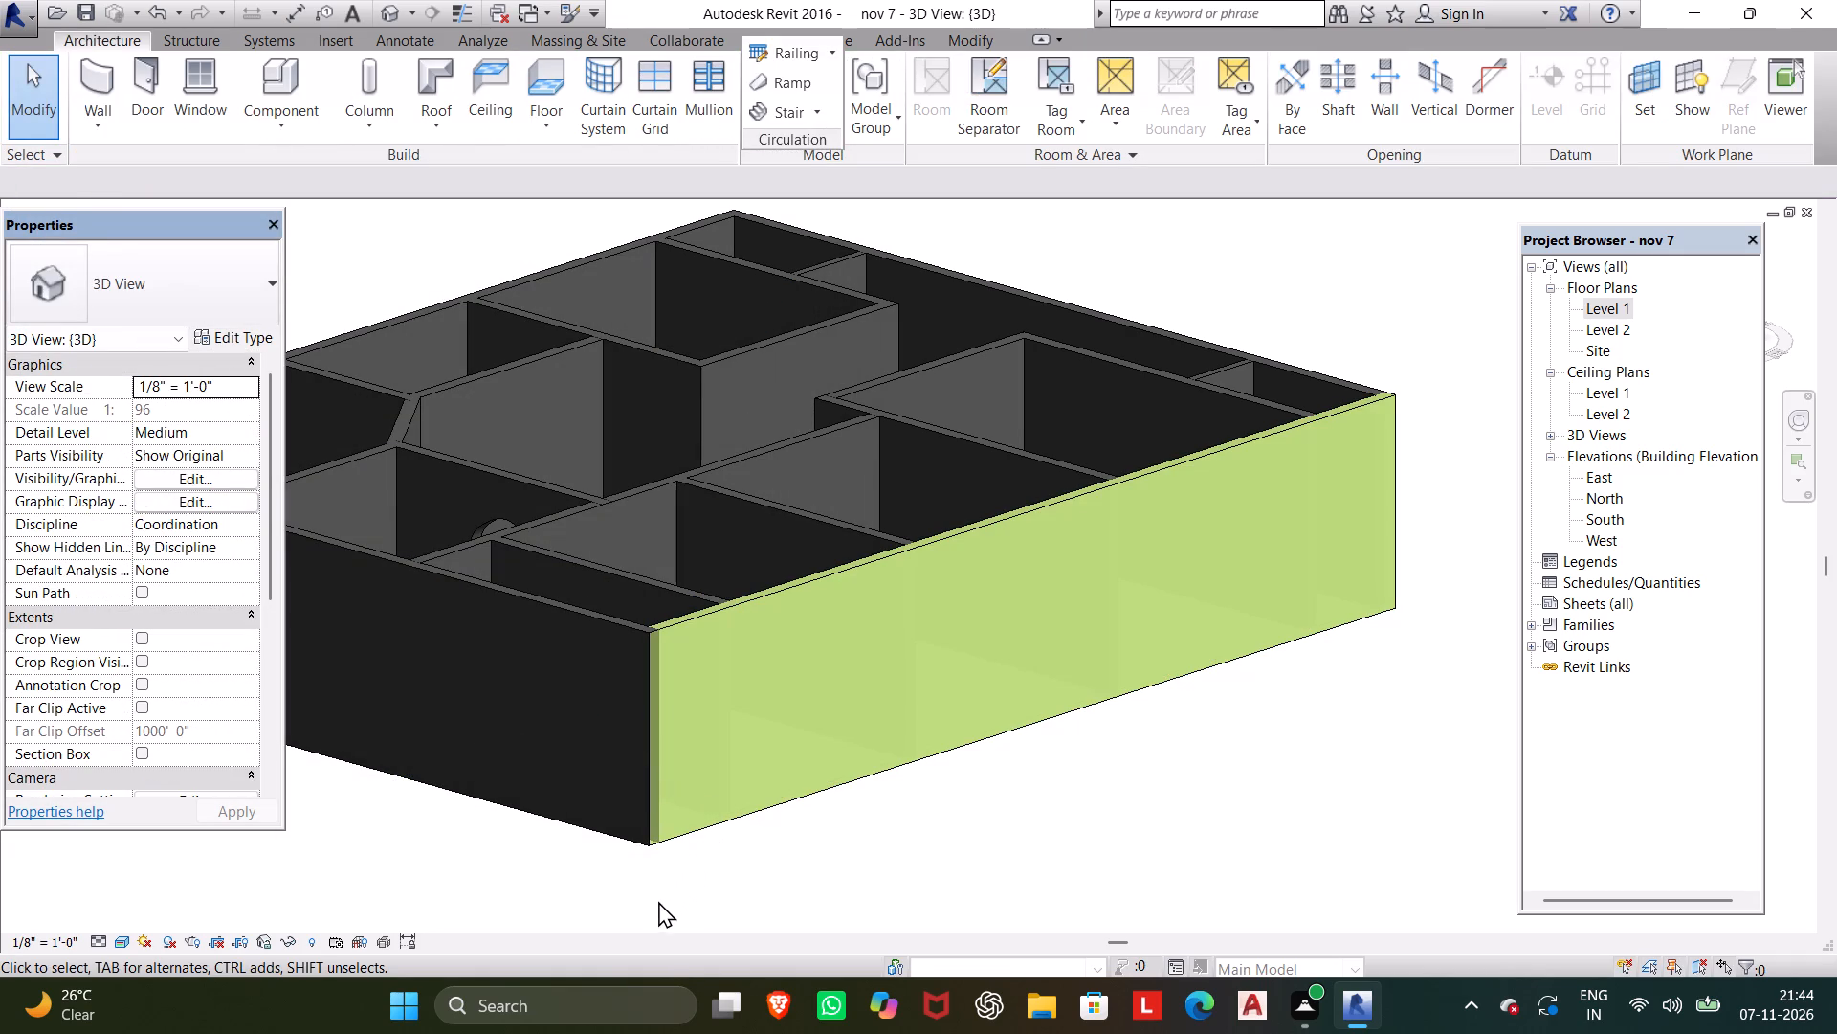
{"action": "middle_click_drag", "start_coordinate": [648, 906], "coordinate": [547, 928], "text": "shift"}
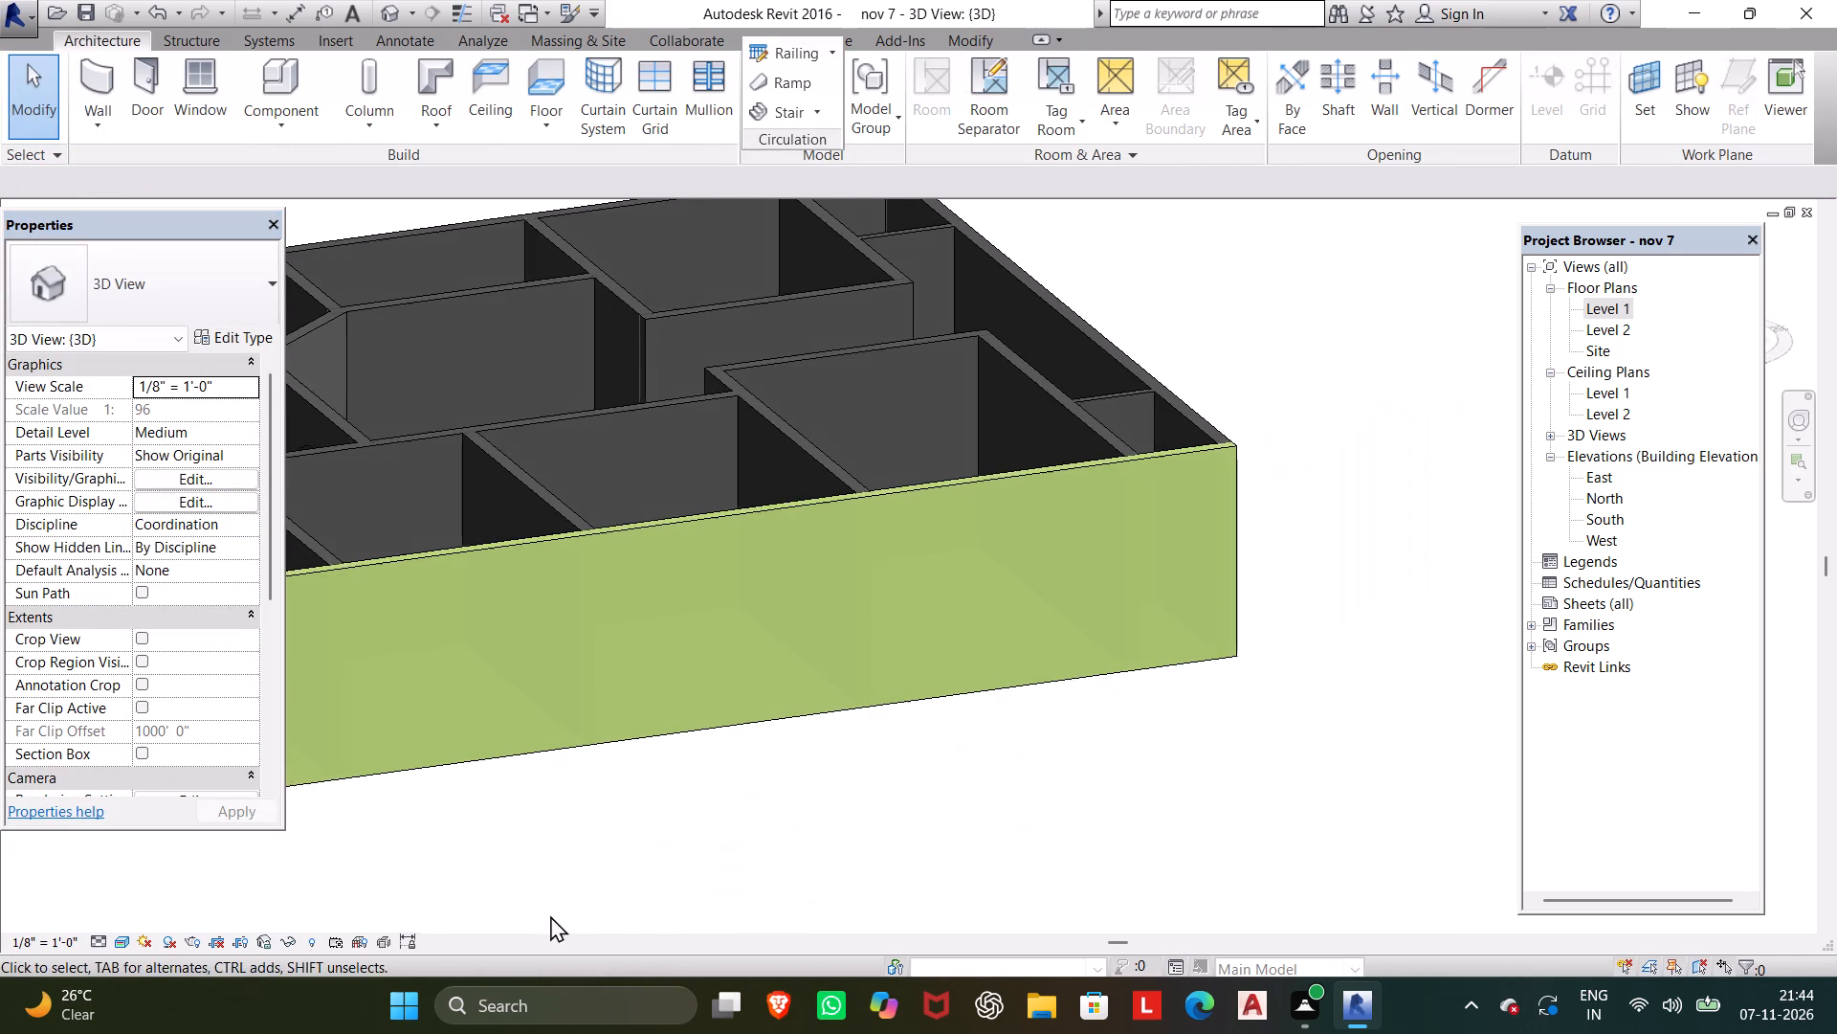
Reopen the asc wall's structure layer material, Default Mass Exterior Wall, and nudge its texture alignment downward once.
{"action": "left_click", "coordinate": [746, 693]}
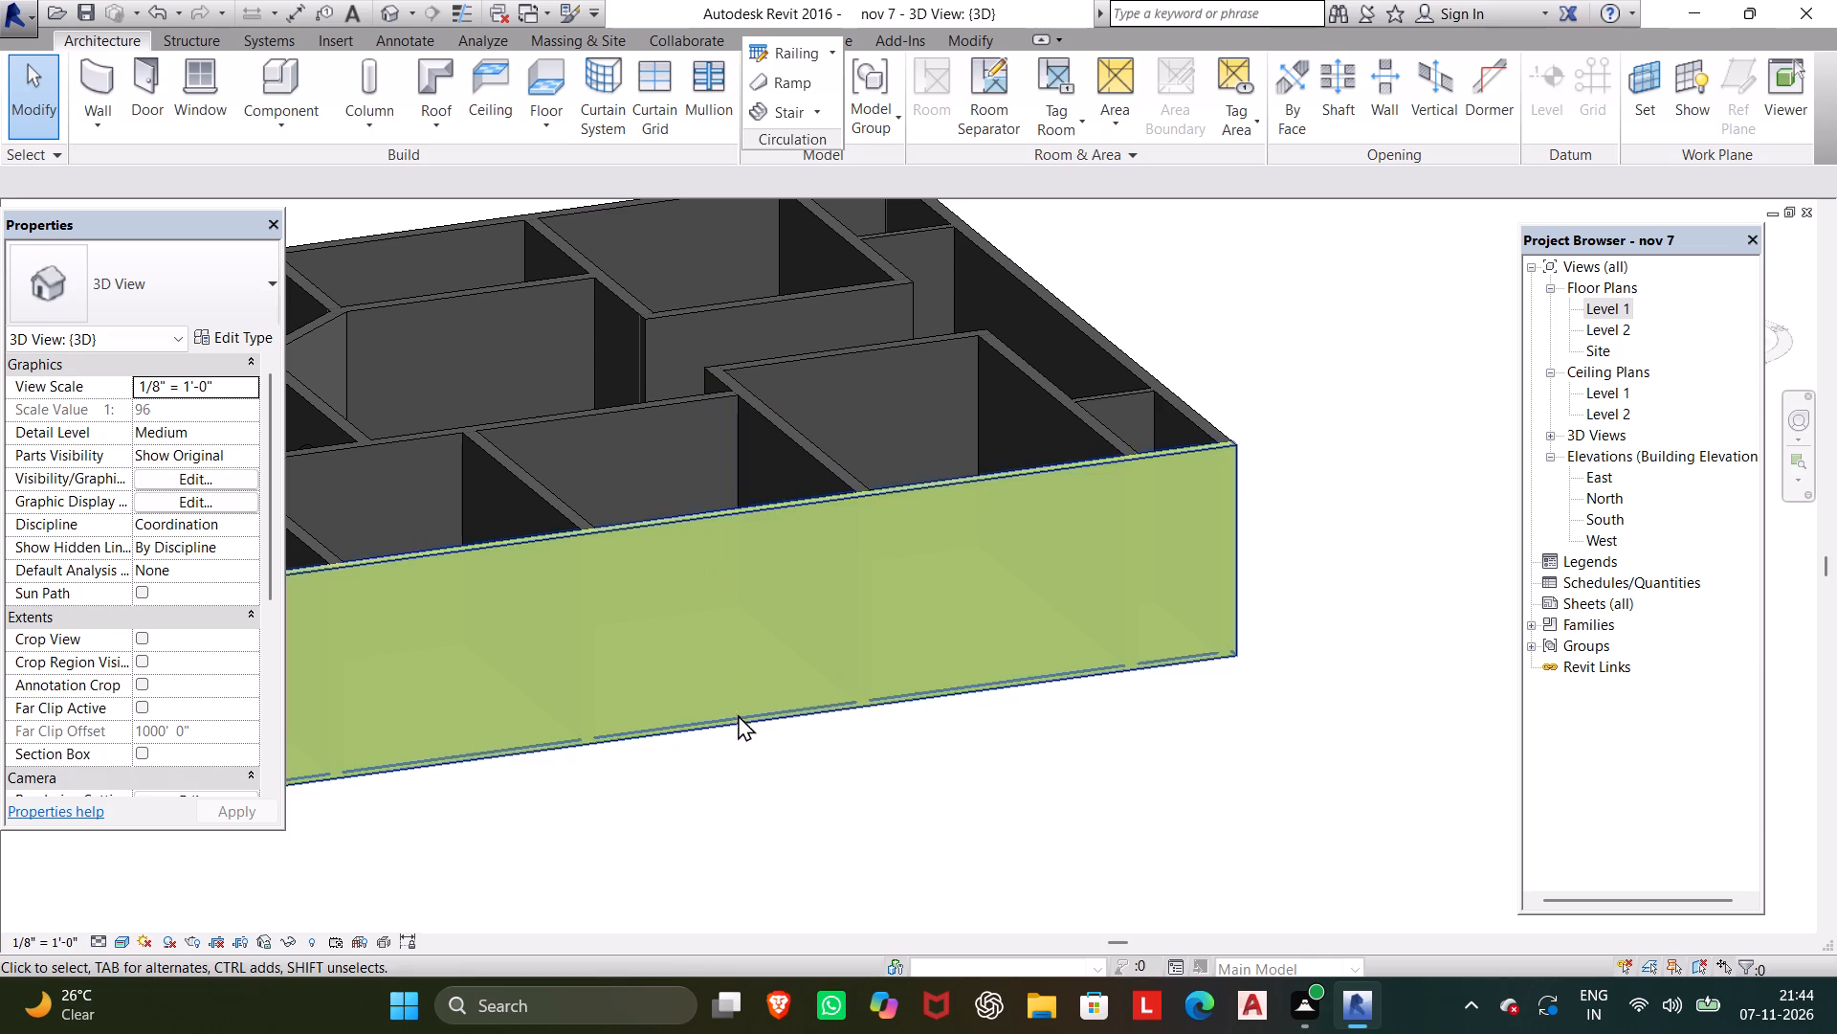
{"action": "left_click", "coordinate": [738, 720]}
{"action": "left_click", "coordinate": [246, 334]}
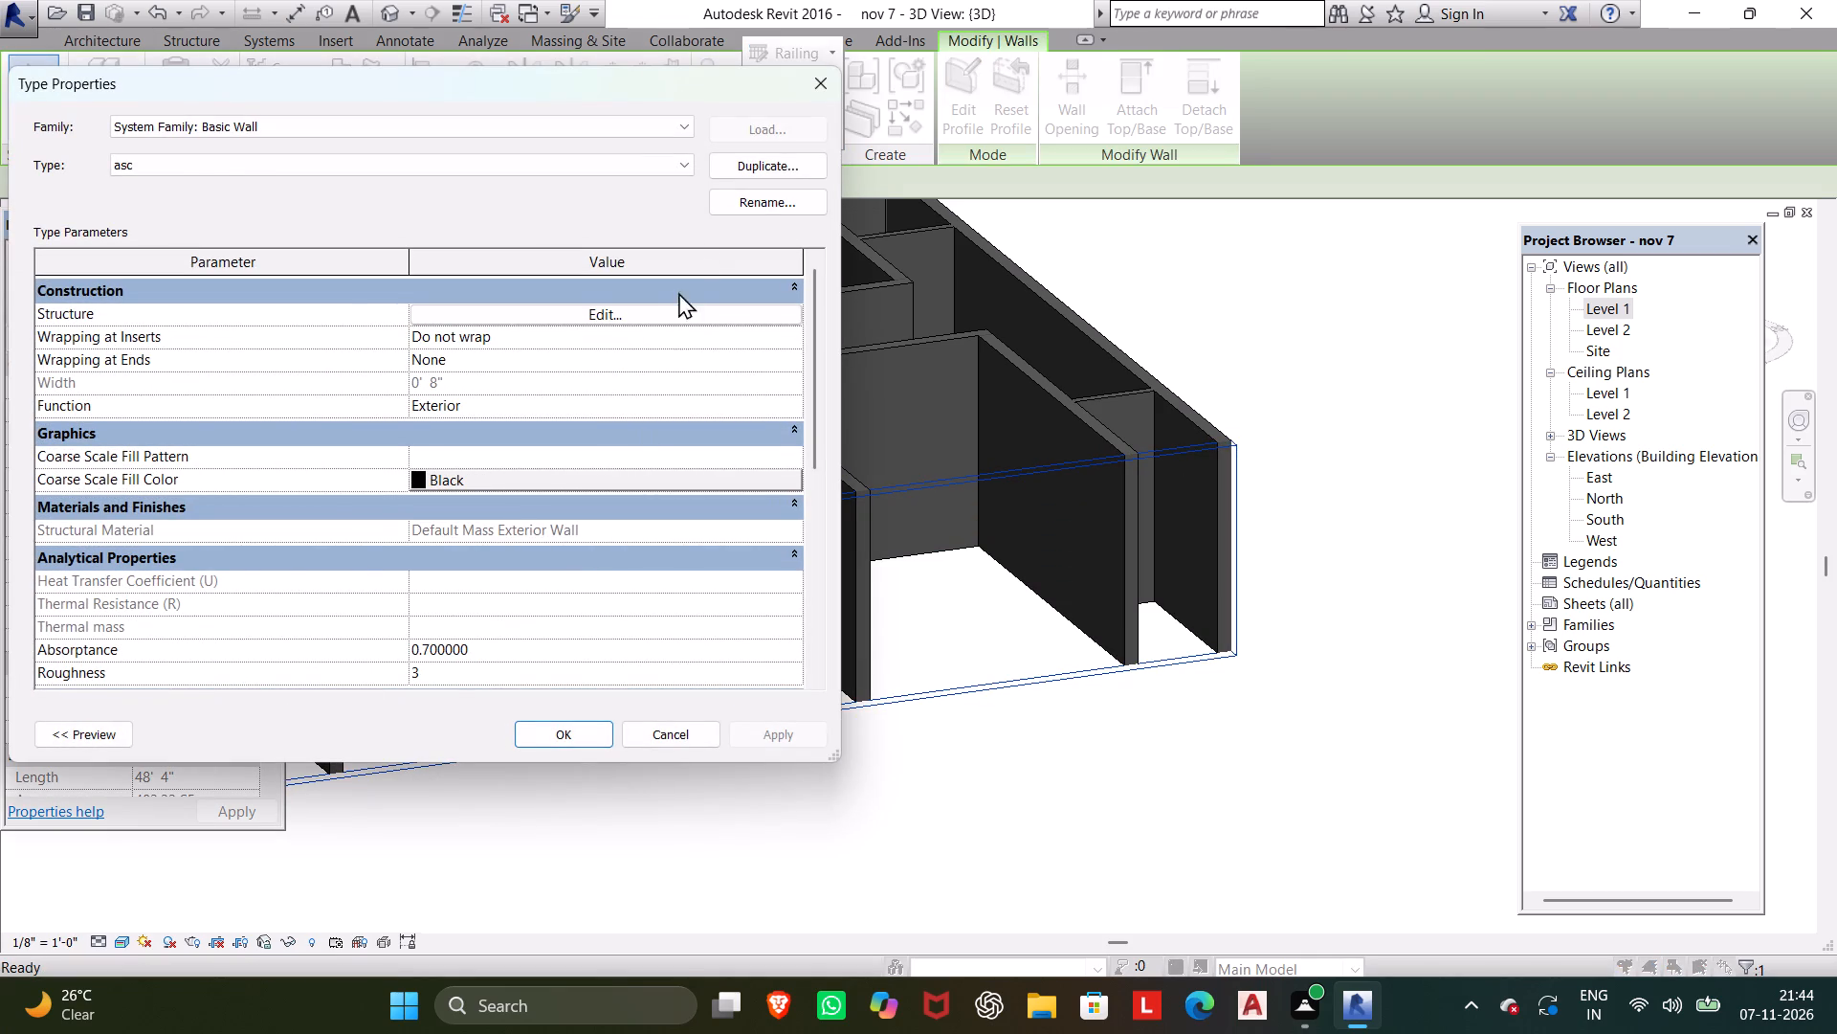
{"action": "left_click", "coordinate": [660, 318]}
{"action": "left_click", "coordinate": [369, 302]}
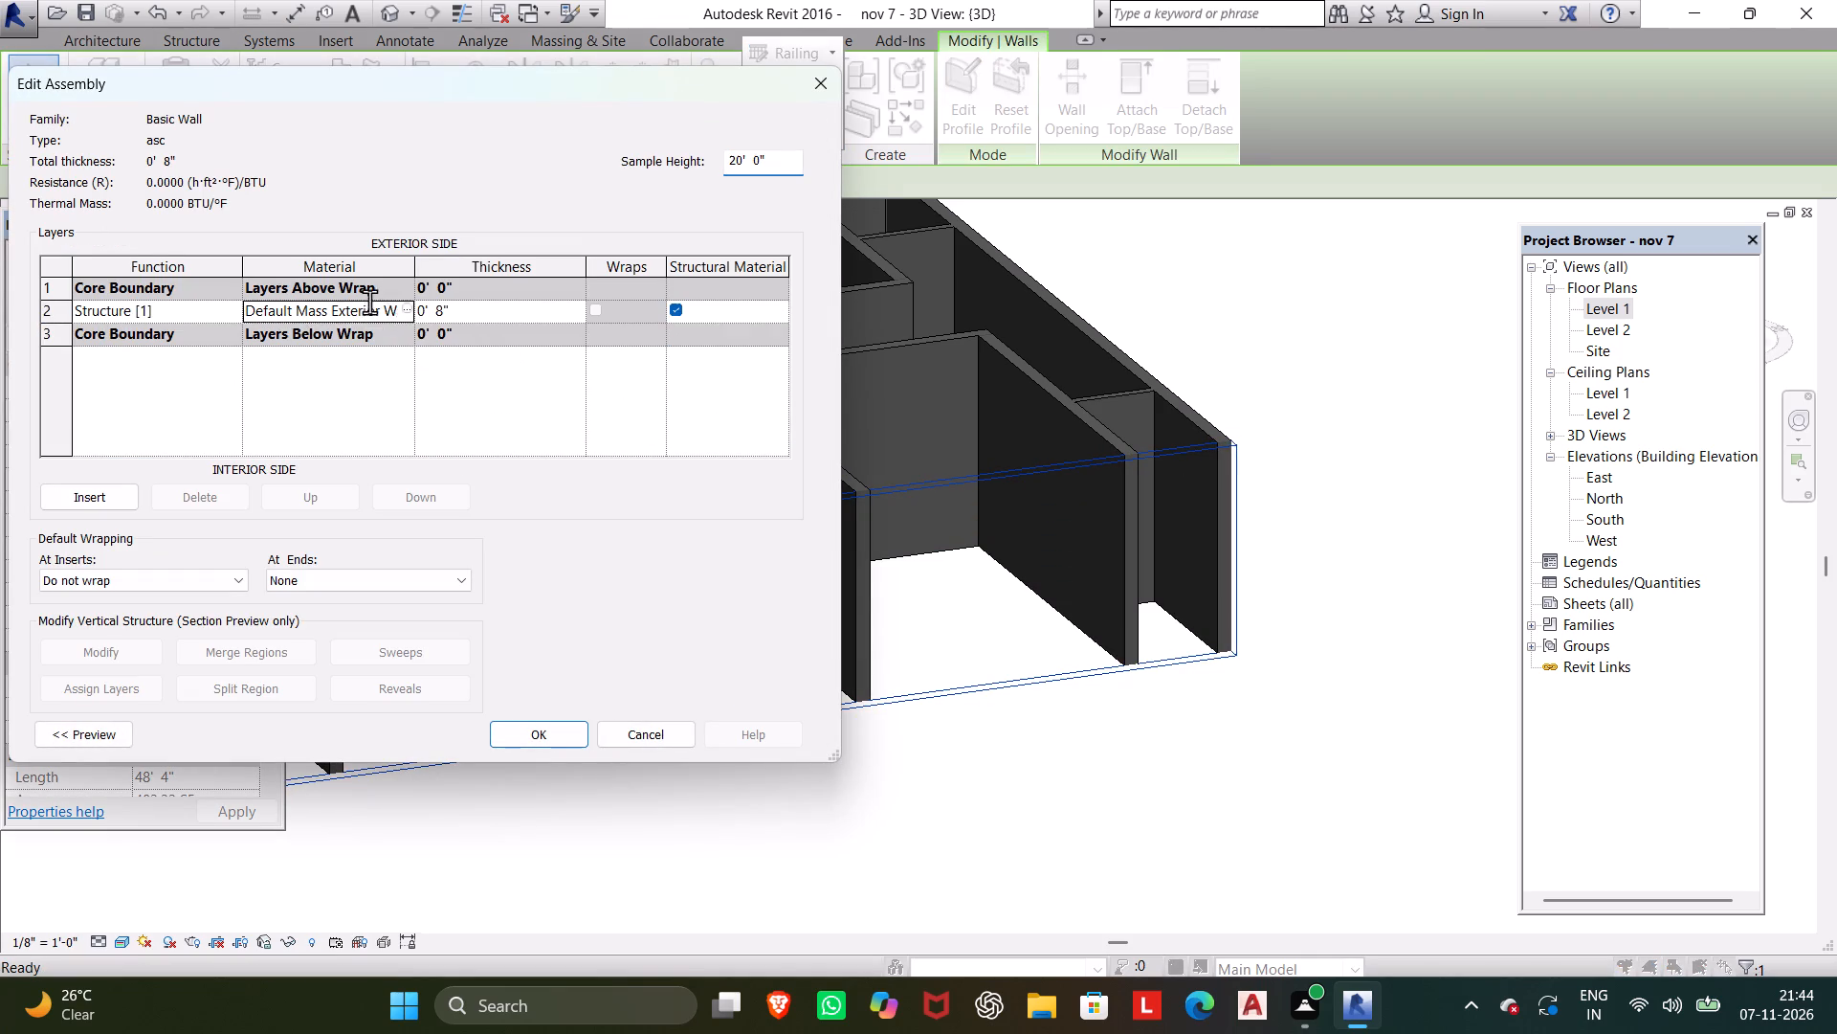
{"action": "left_click", "coordinate": [409, 303]}
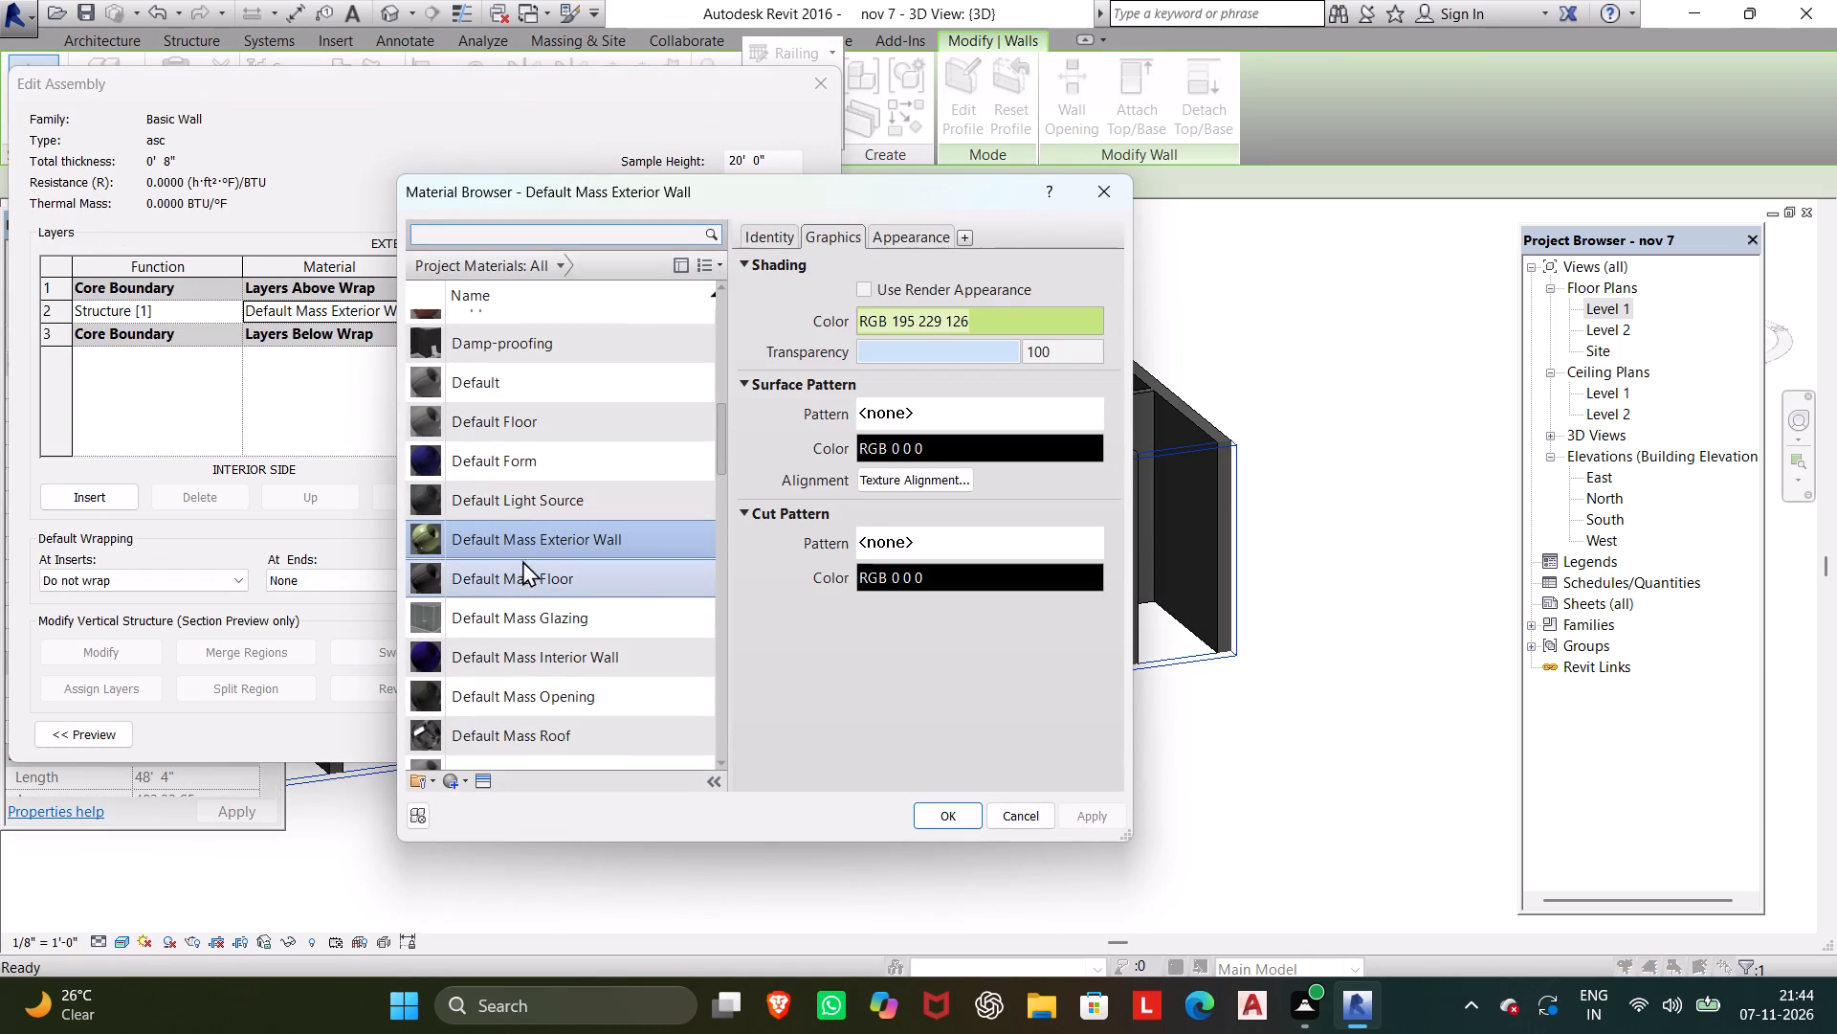
{"action": "left_click", "coordinate": [888, 476]}
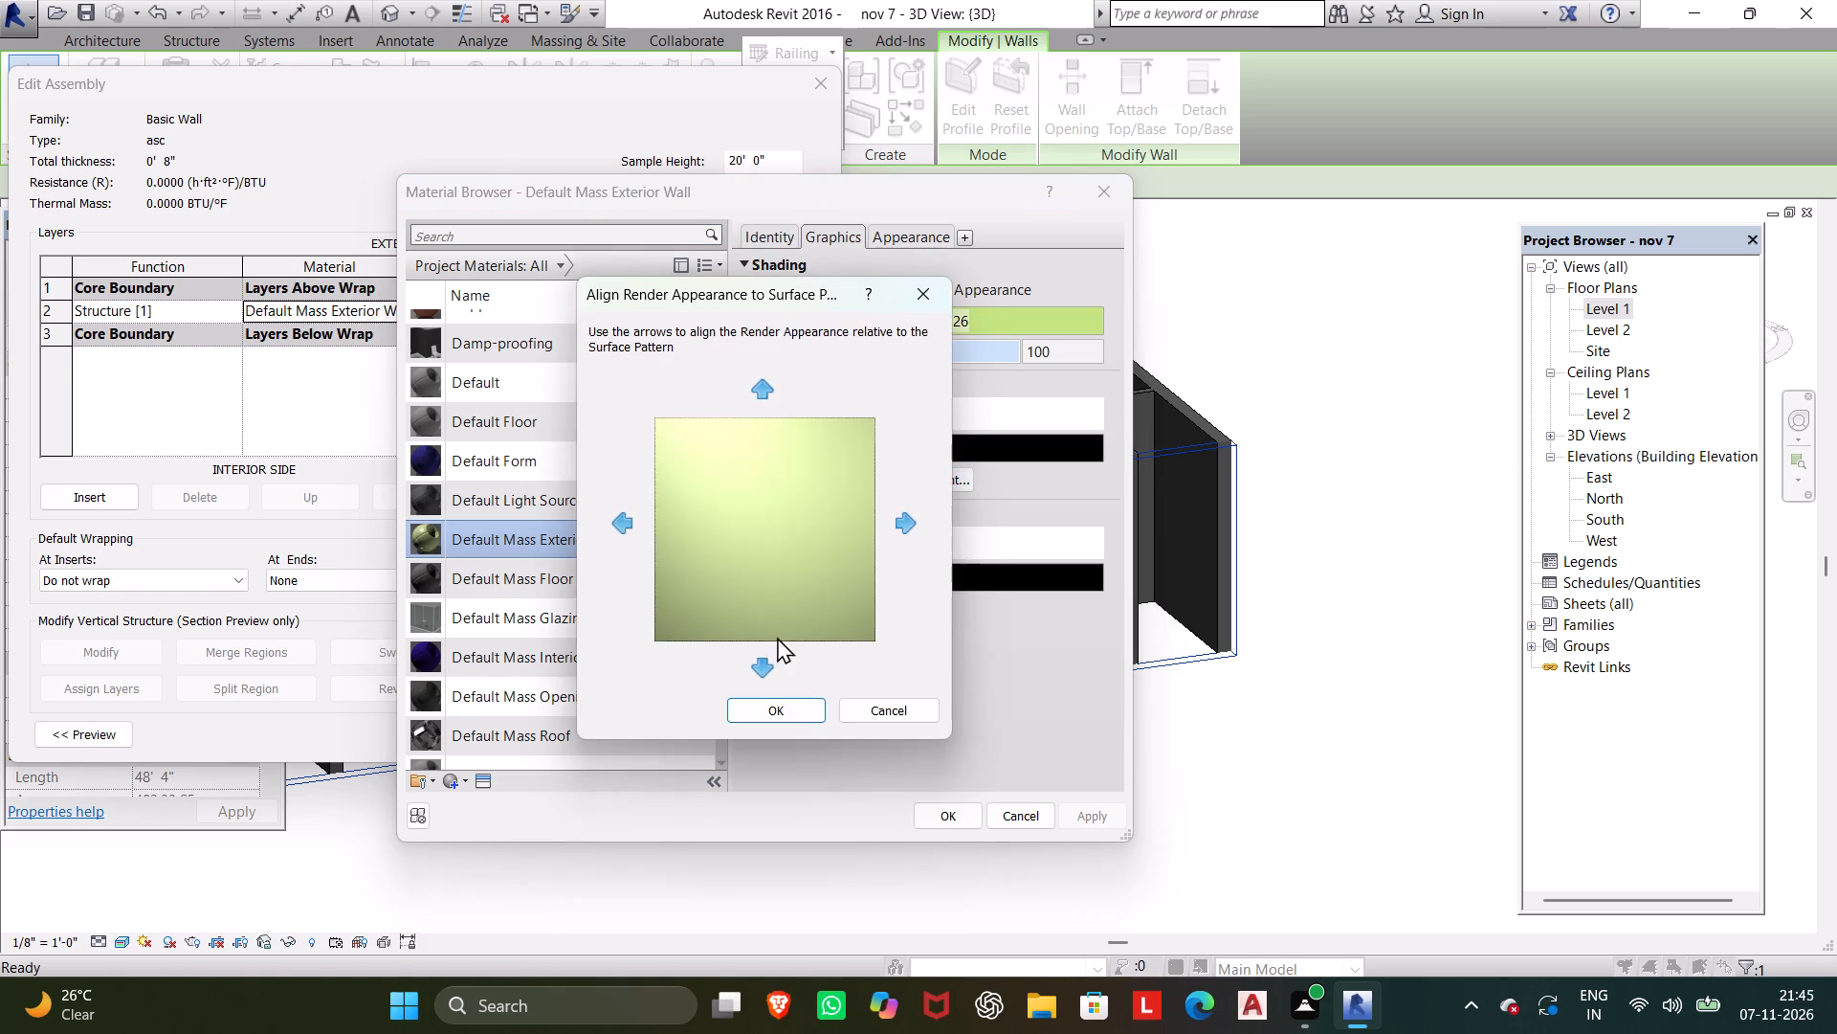
{"action": "left_click", "coordinate": [771, 658]}
{"action": "left_click", "coordinate": [795, 703]}
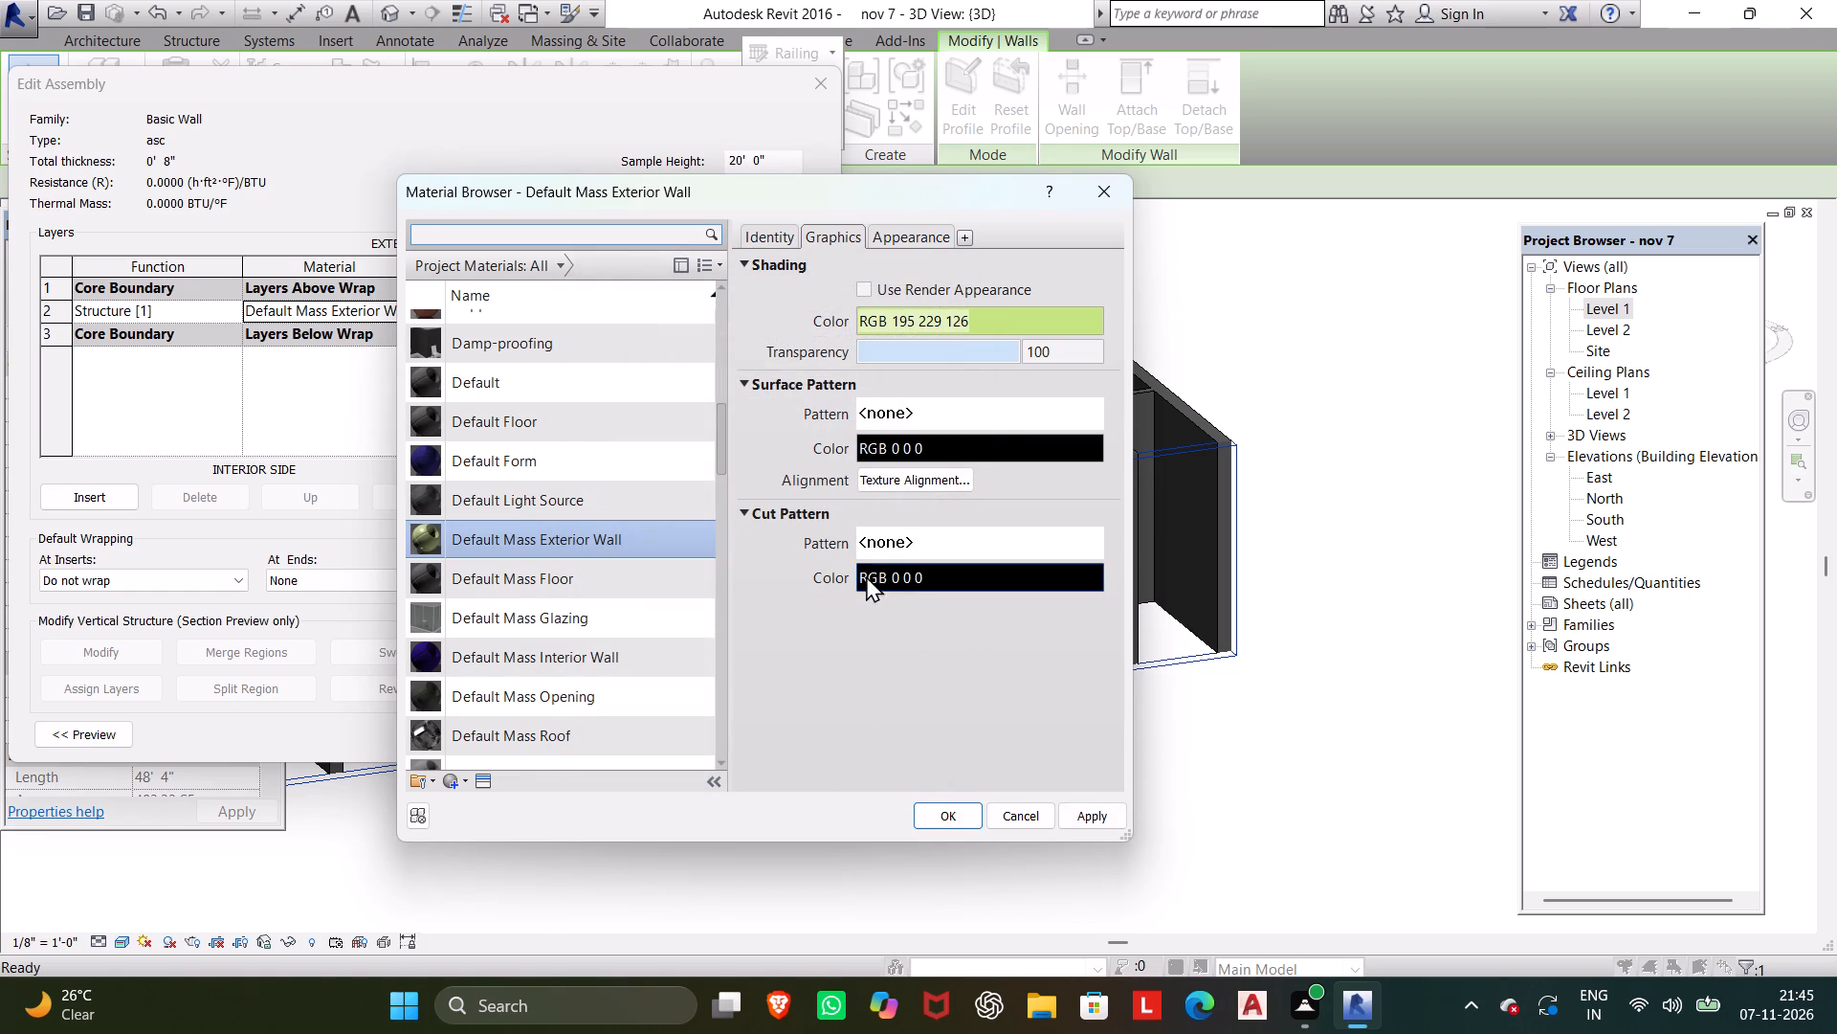
{"action": "left_click", "coordinate": [890, 487]}
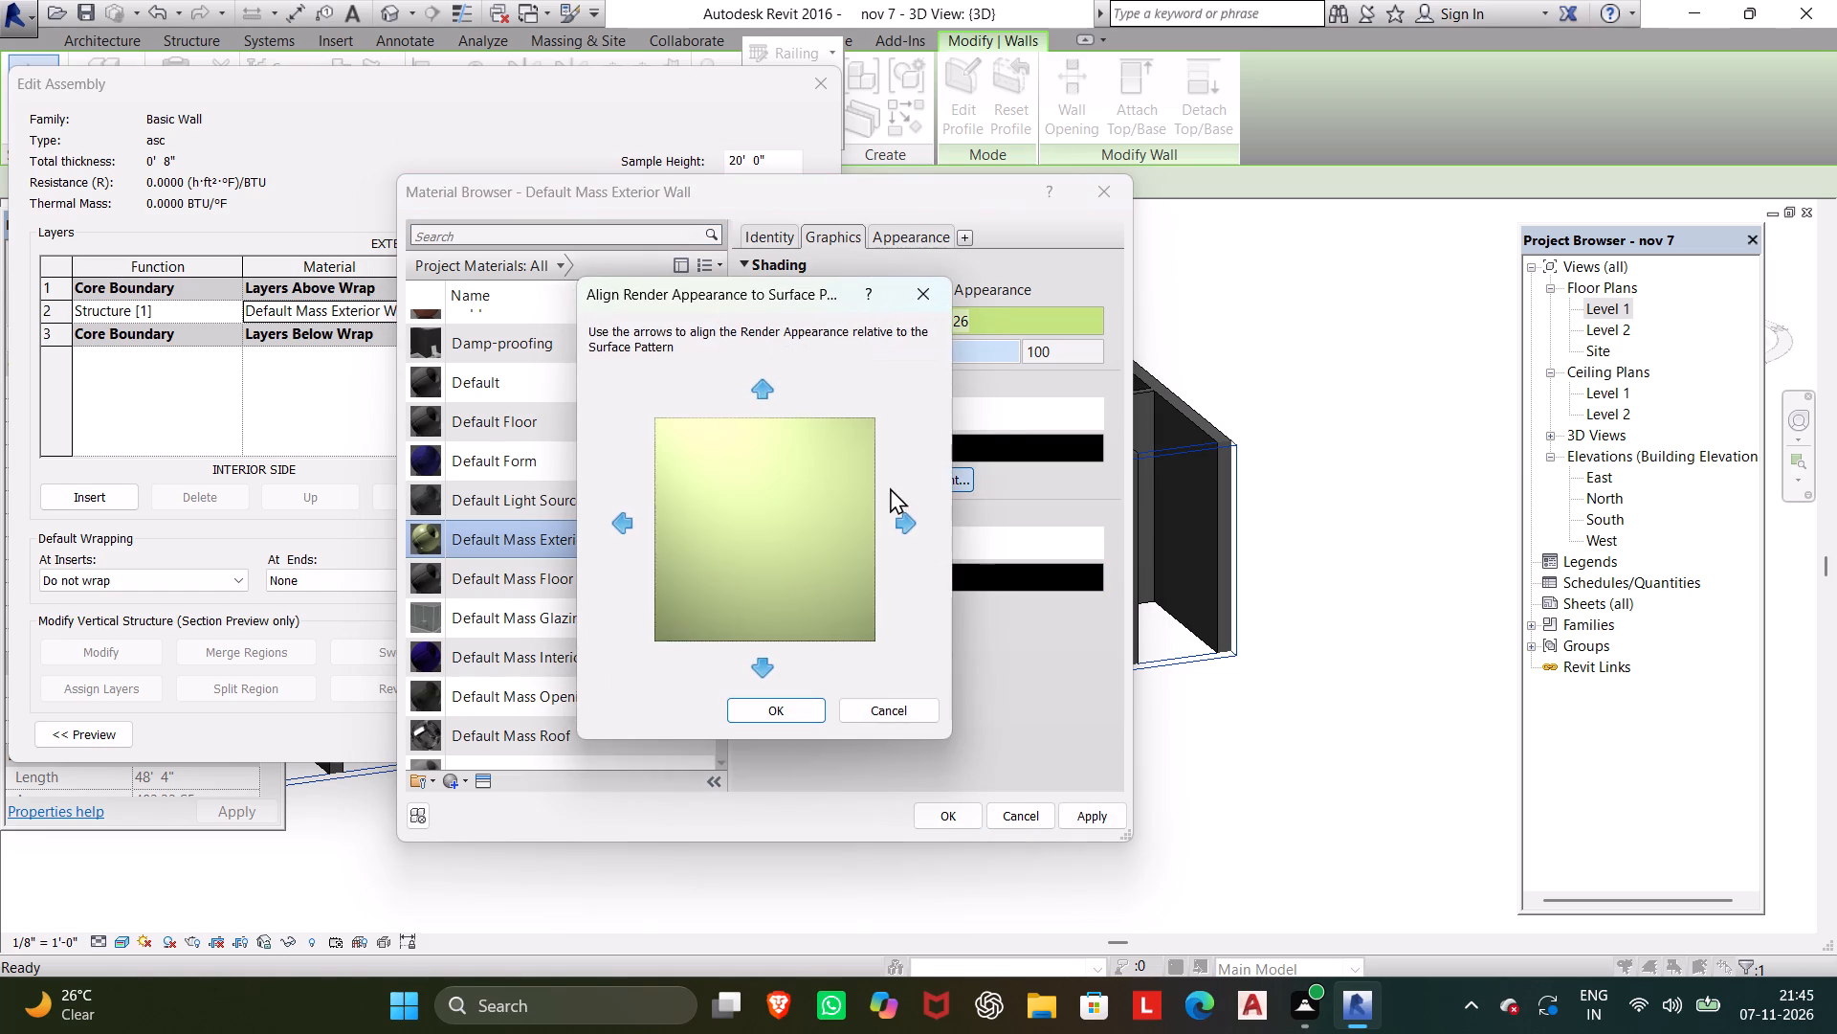
{"action": "left_click", "coordinate": [917, 297]}
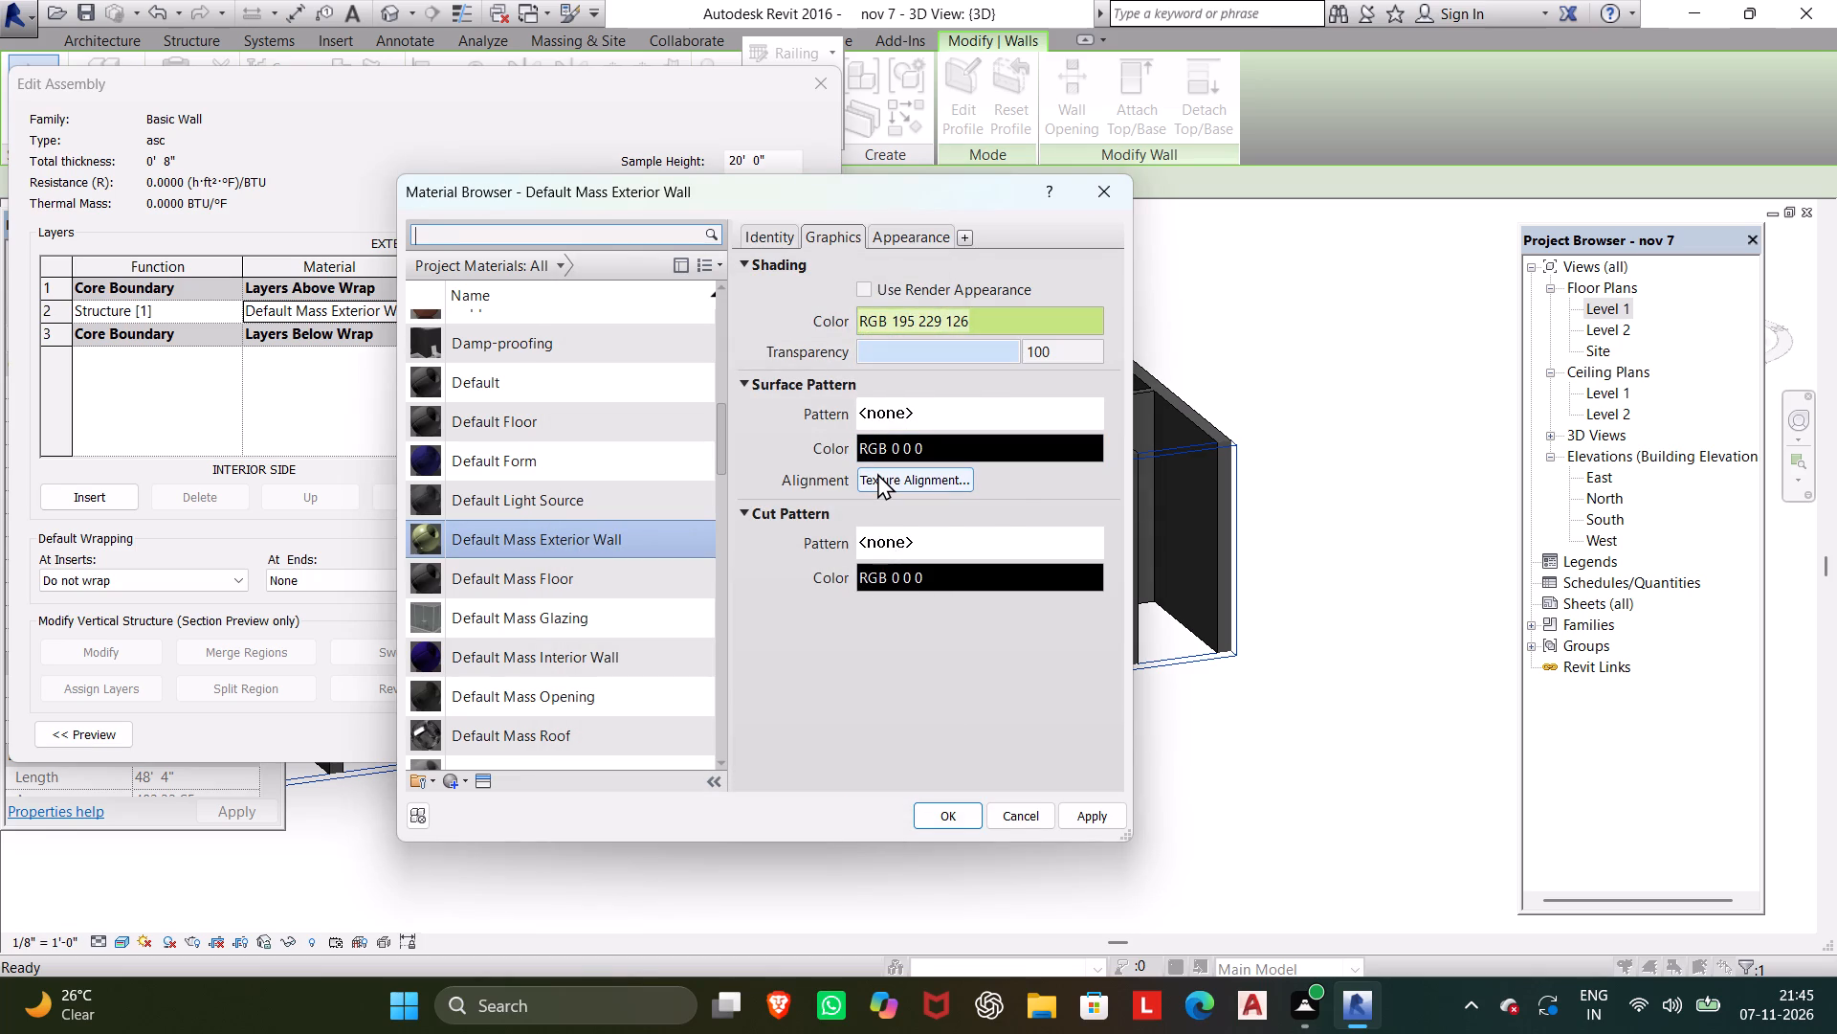
Switch the Default Mass Exterior Wall material's shading to use the render appearance.
{"action": "left_click", "coordinate": [918, 355]}
{"action": "left_click", "coordinate": [918, 355]}
{"action": "left_click_drag", "start_coordinate": [918, 355], "coordinate": [990, 345]}
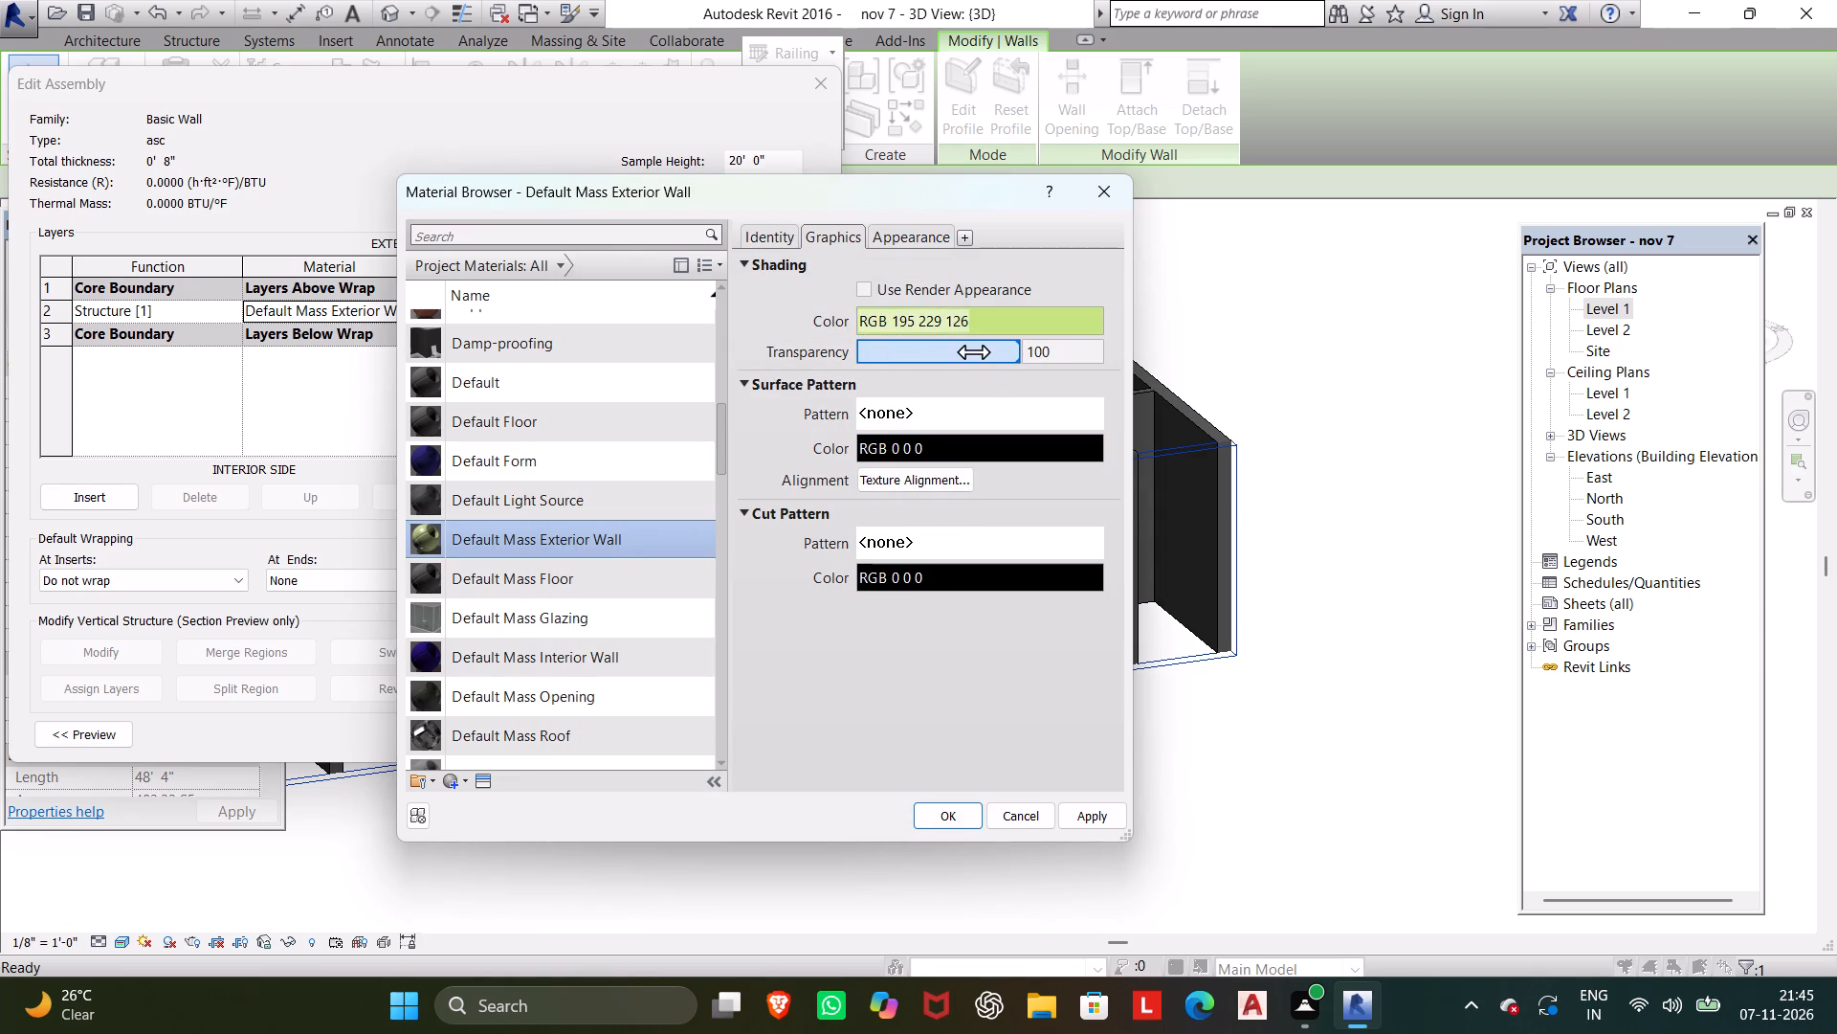
{"action": "left_click", "coordinate": [874, 295]}
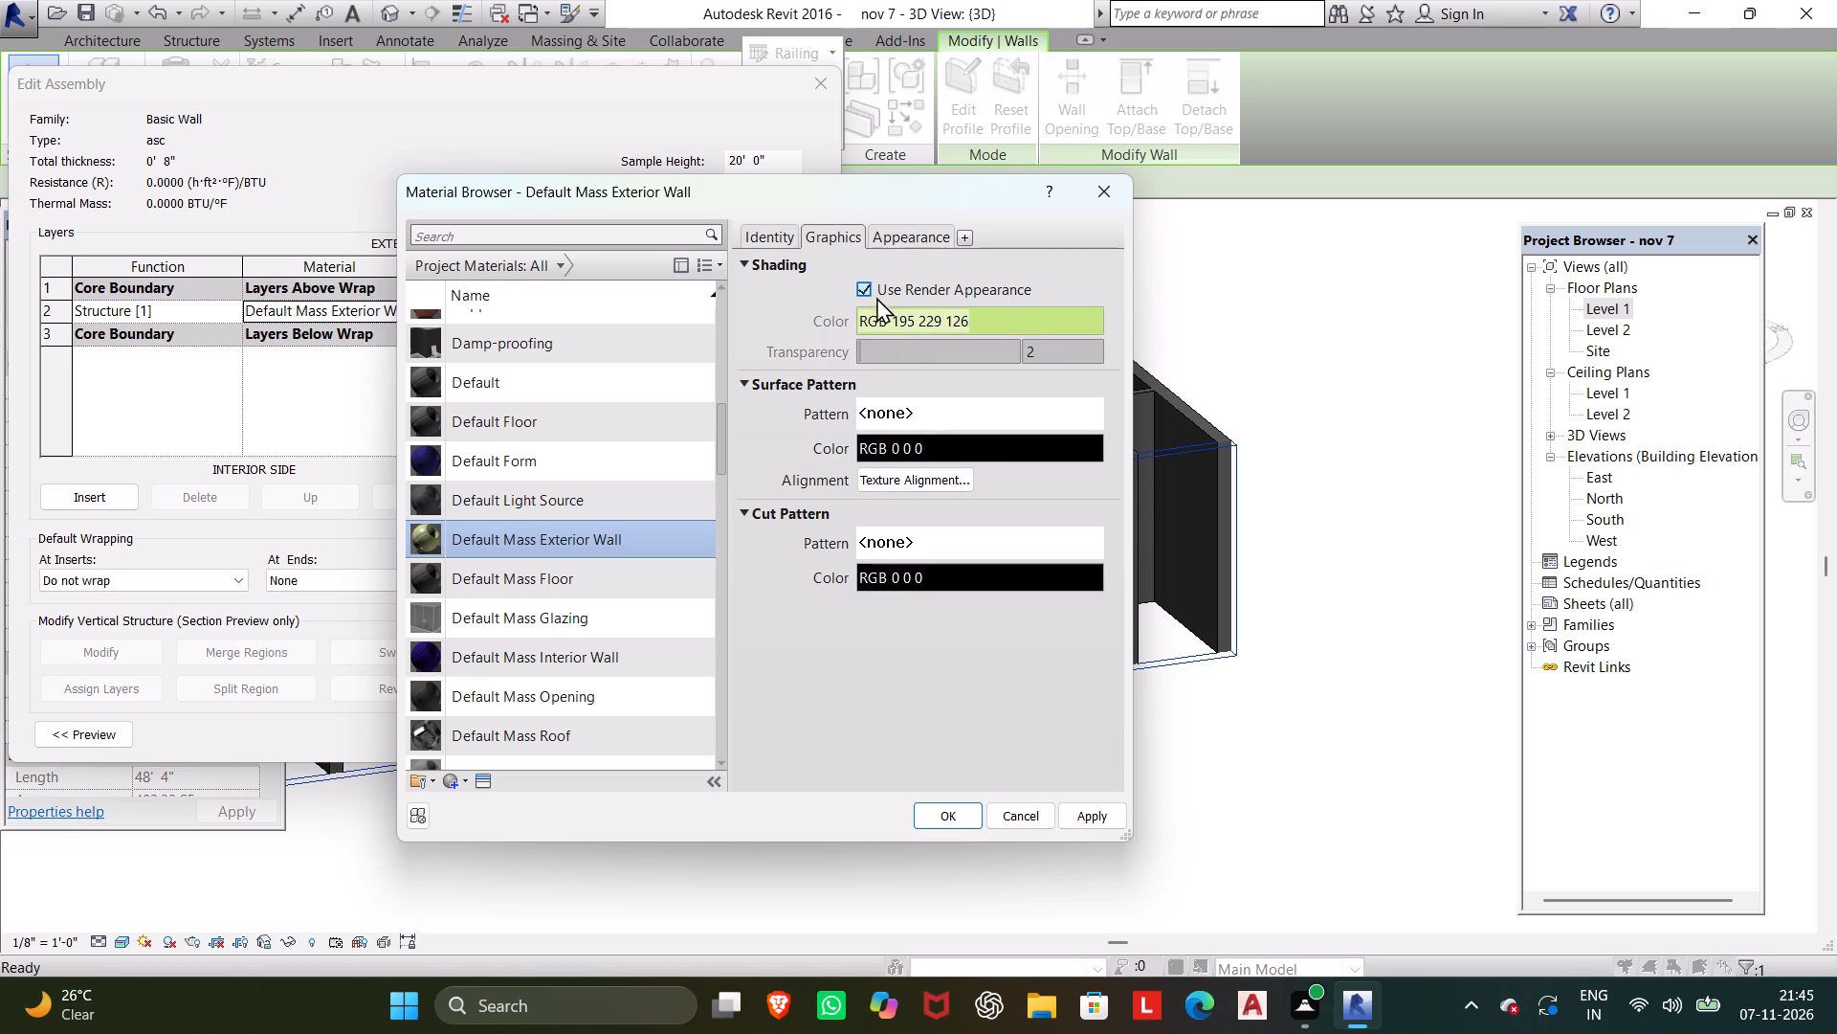
{"action": "left_click", "coordinate": [918, 339]}
Nudge the material's texture alignment downward two more times relative to the surface pattern.
{"action": "left_click", "coordinate": [856, 471]}
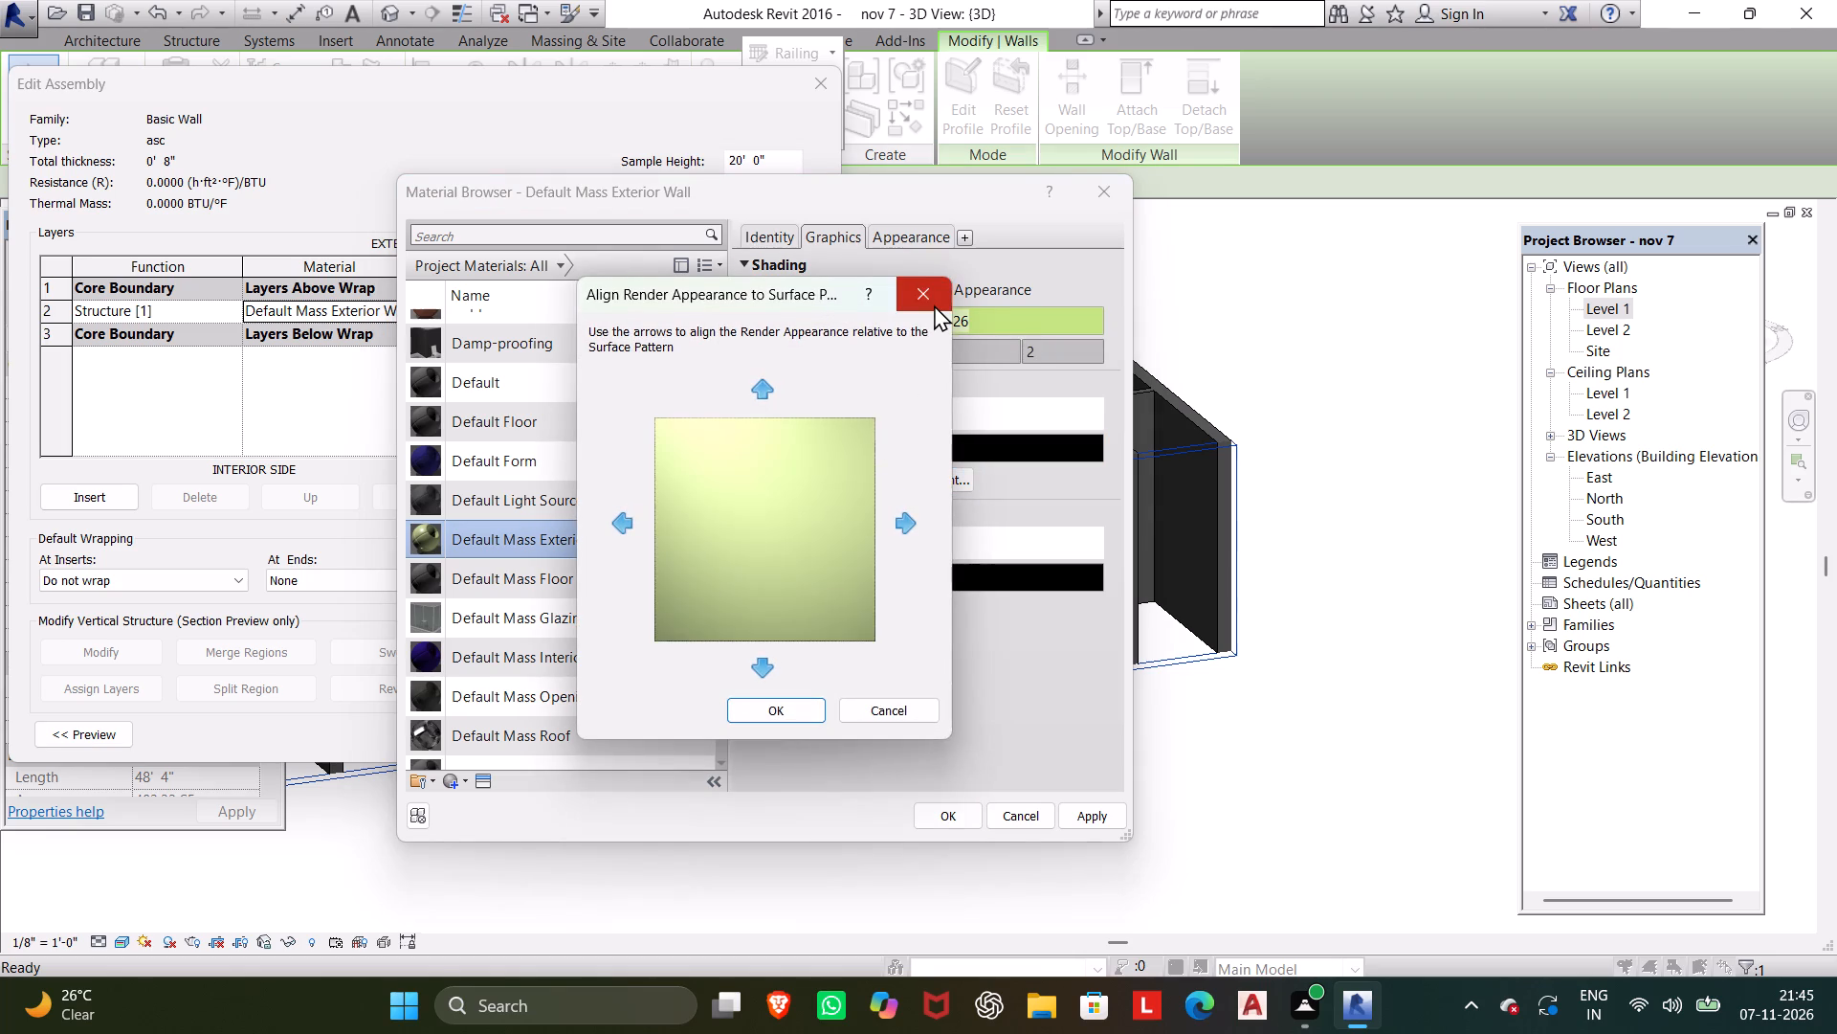
{"action": "left_click", "coordinate": [934, 304]}
{"action": "left_click", "coordinate": [884, 473]}
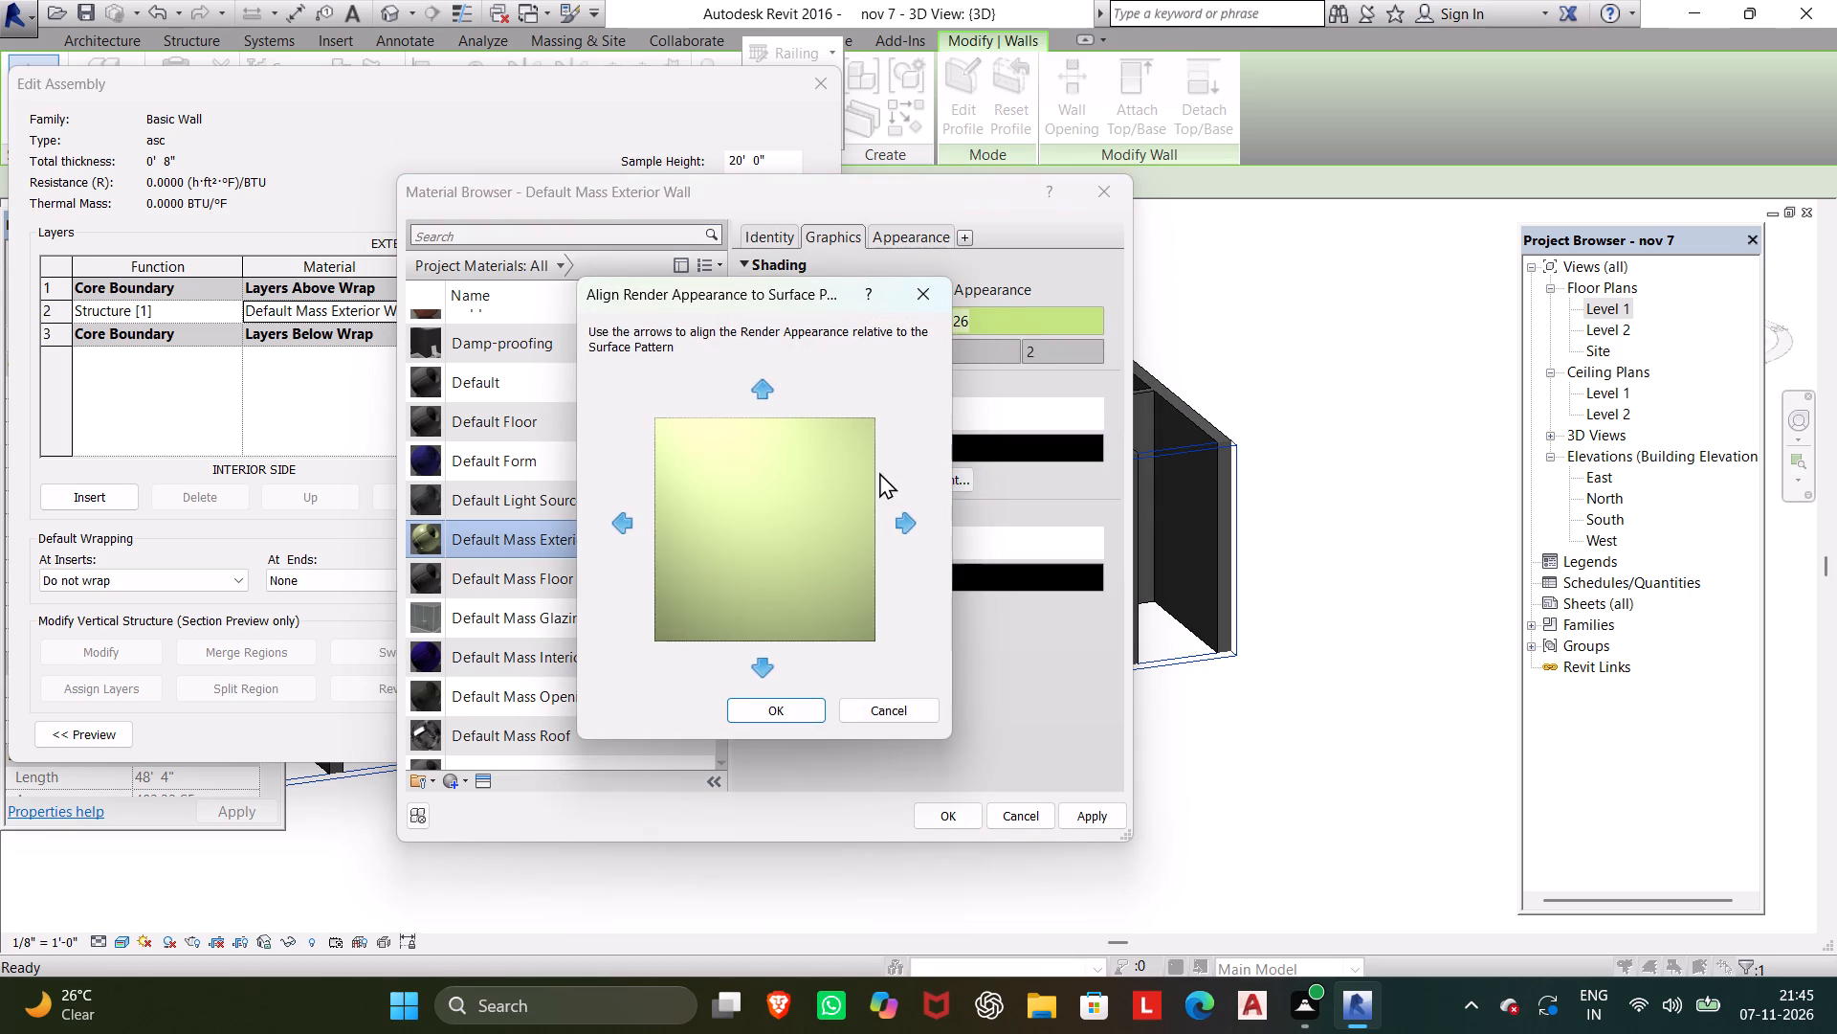
{"action": "double_click", "coordinate": [768, 661]}
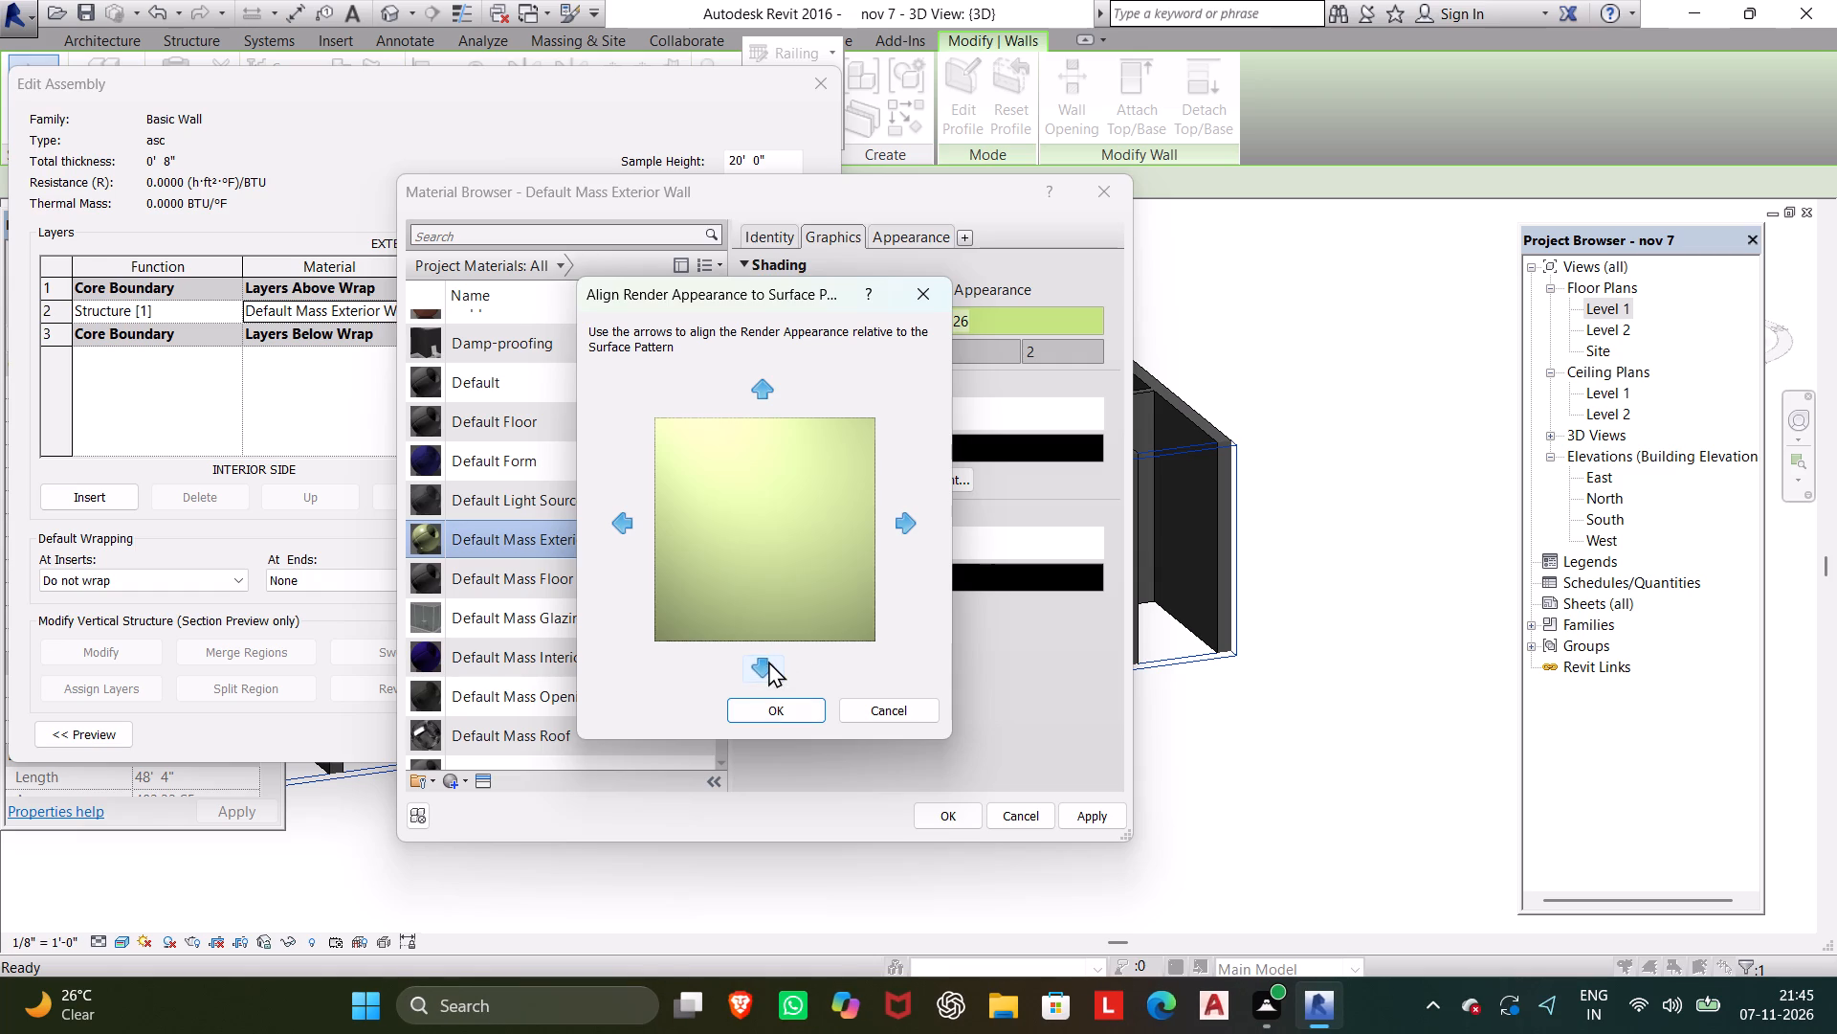
{"action": "left_click", "coordinate": [773, 715]}
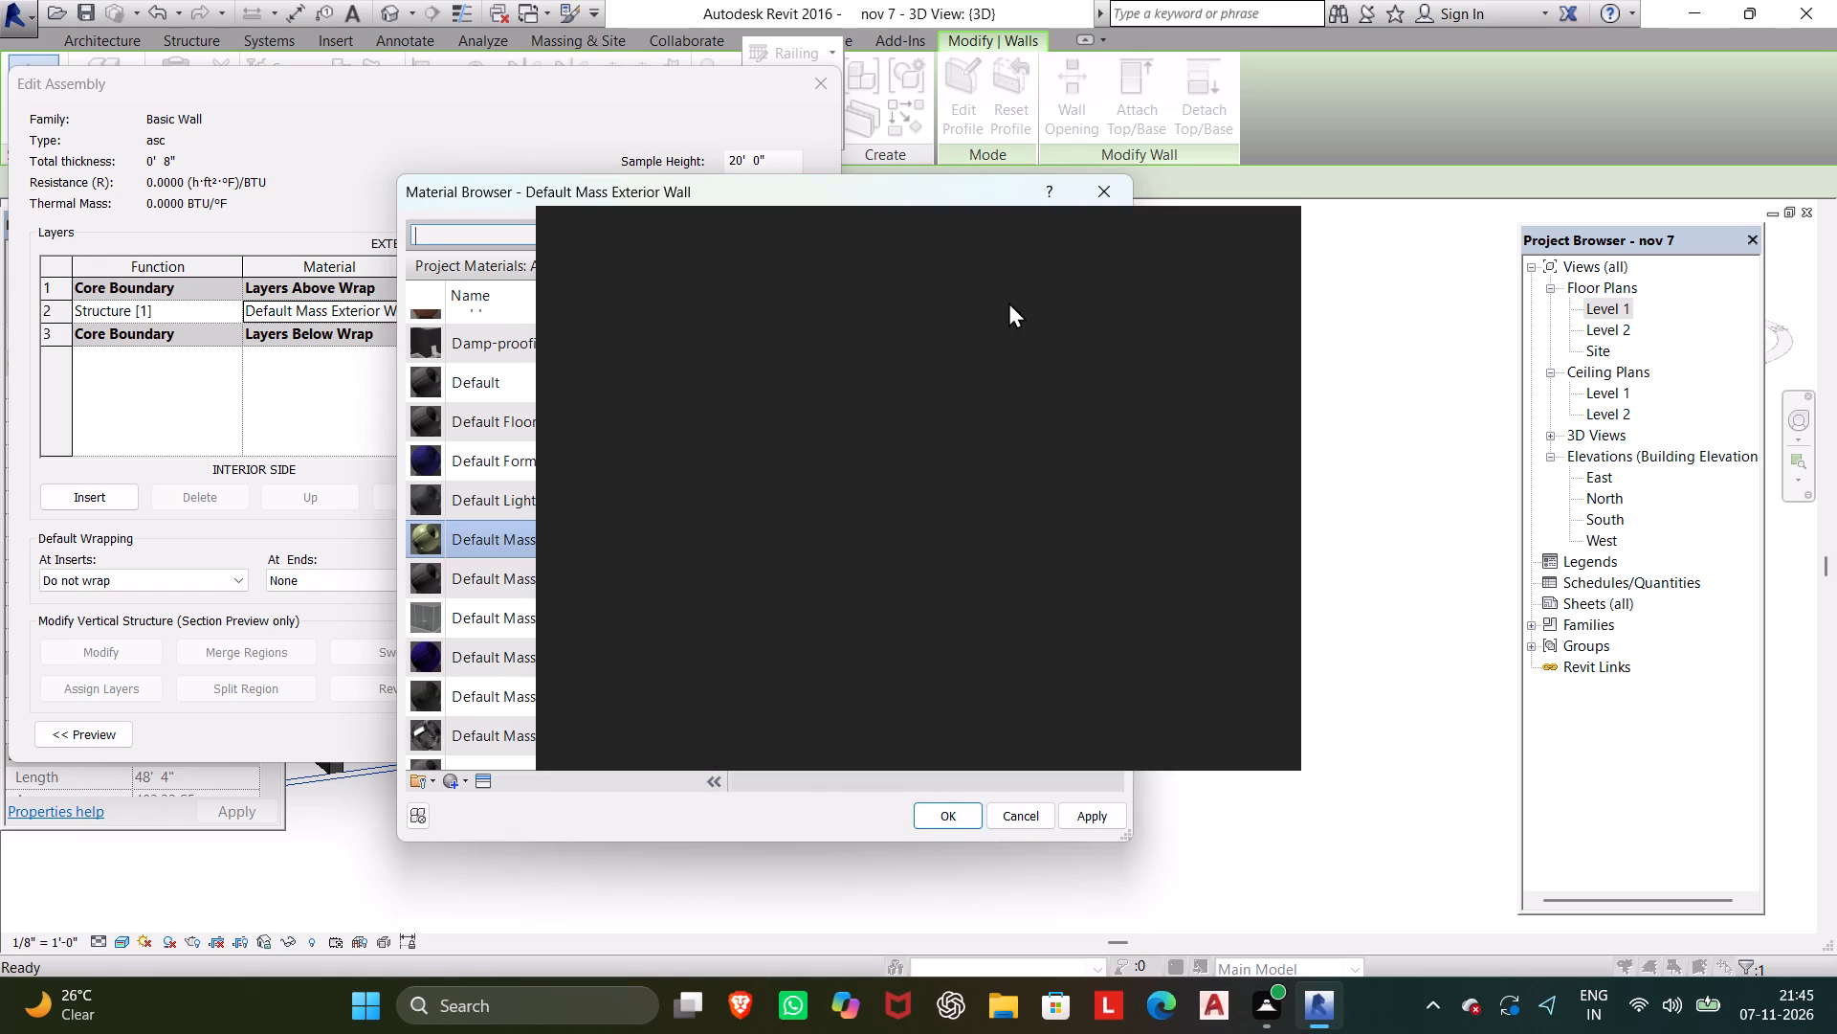
{"action": "left_click", "coordinate": [1262, 230]}
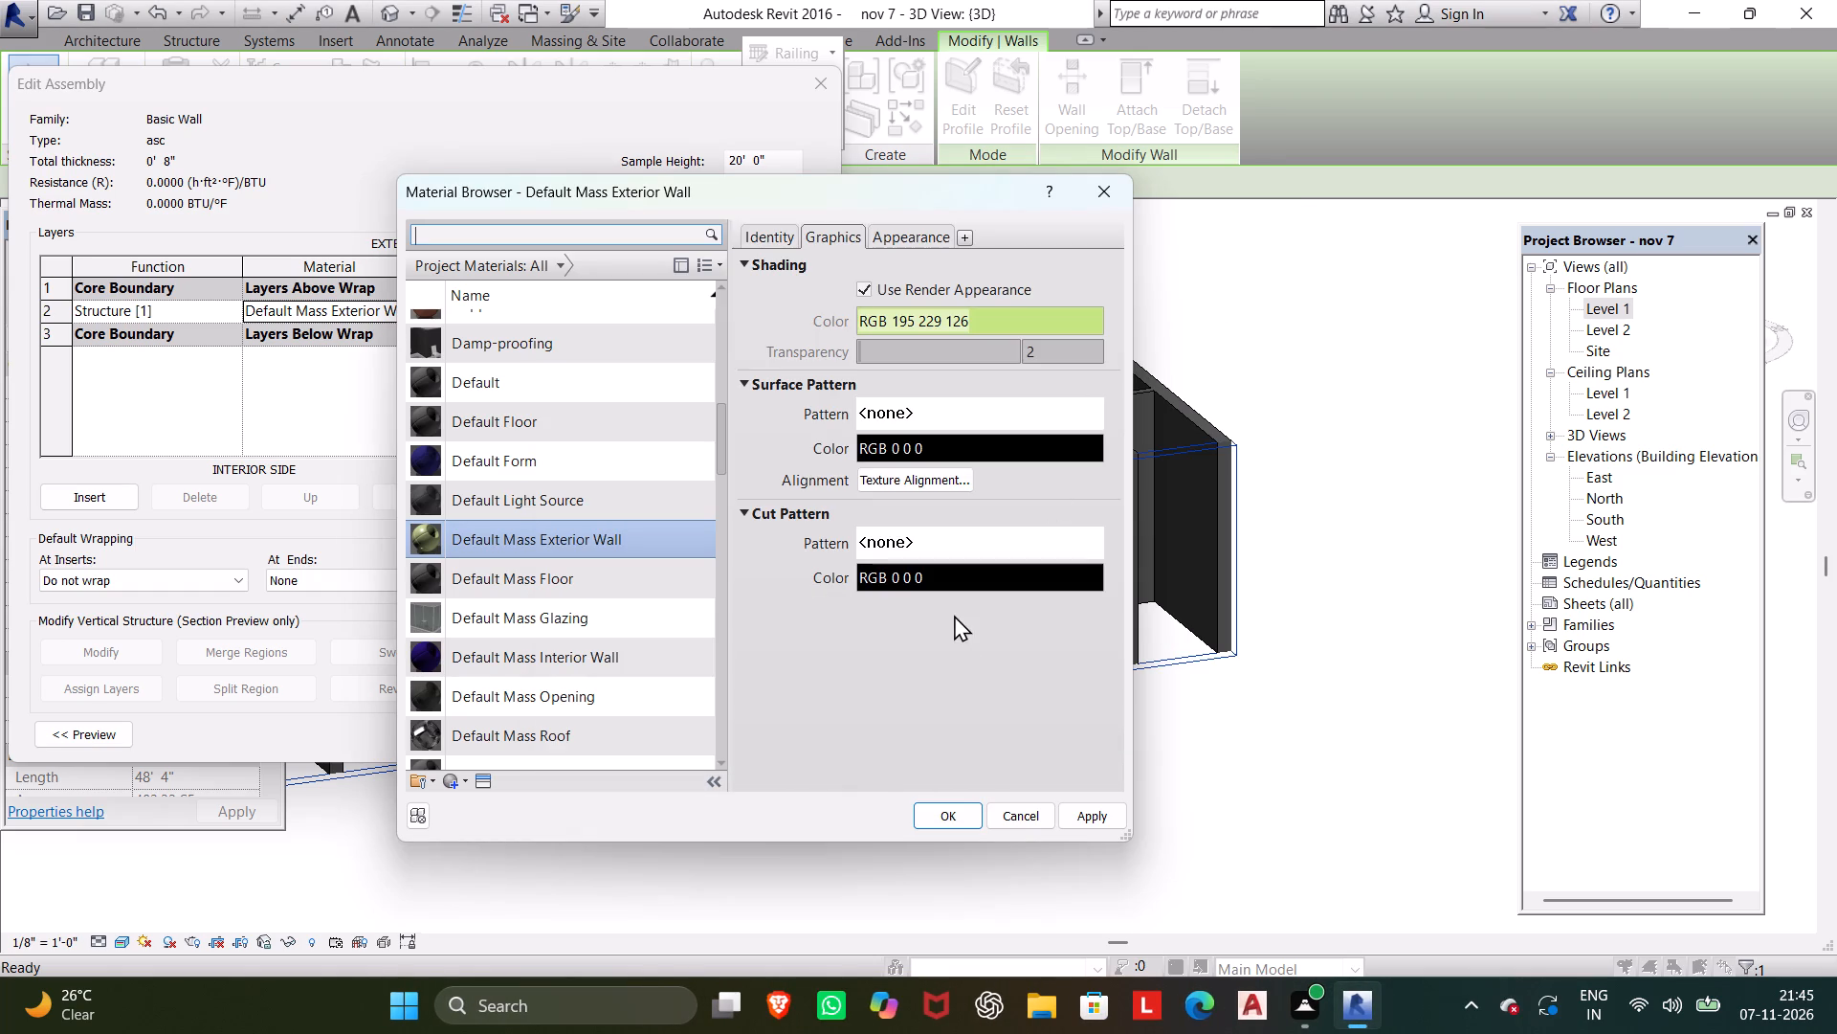
Choose an olive color, RGB 098-106-021, for the material's cut pattern.
{"action": "left_click", "coordinate": [922, 572]}
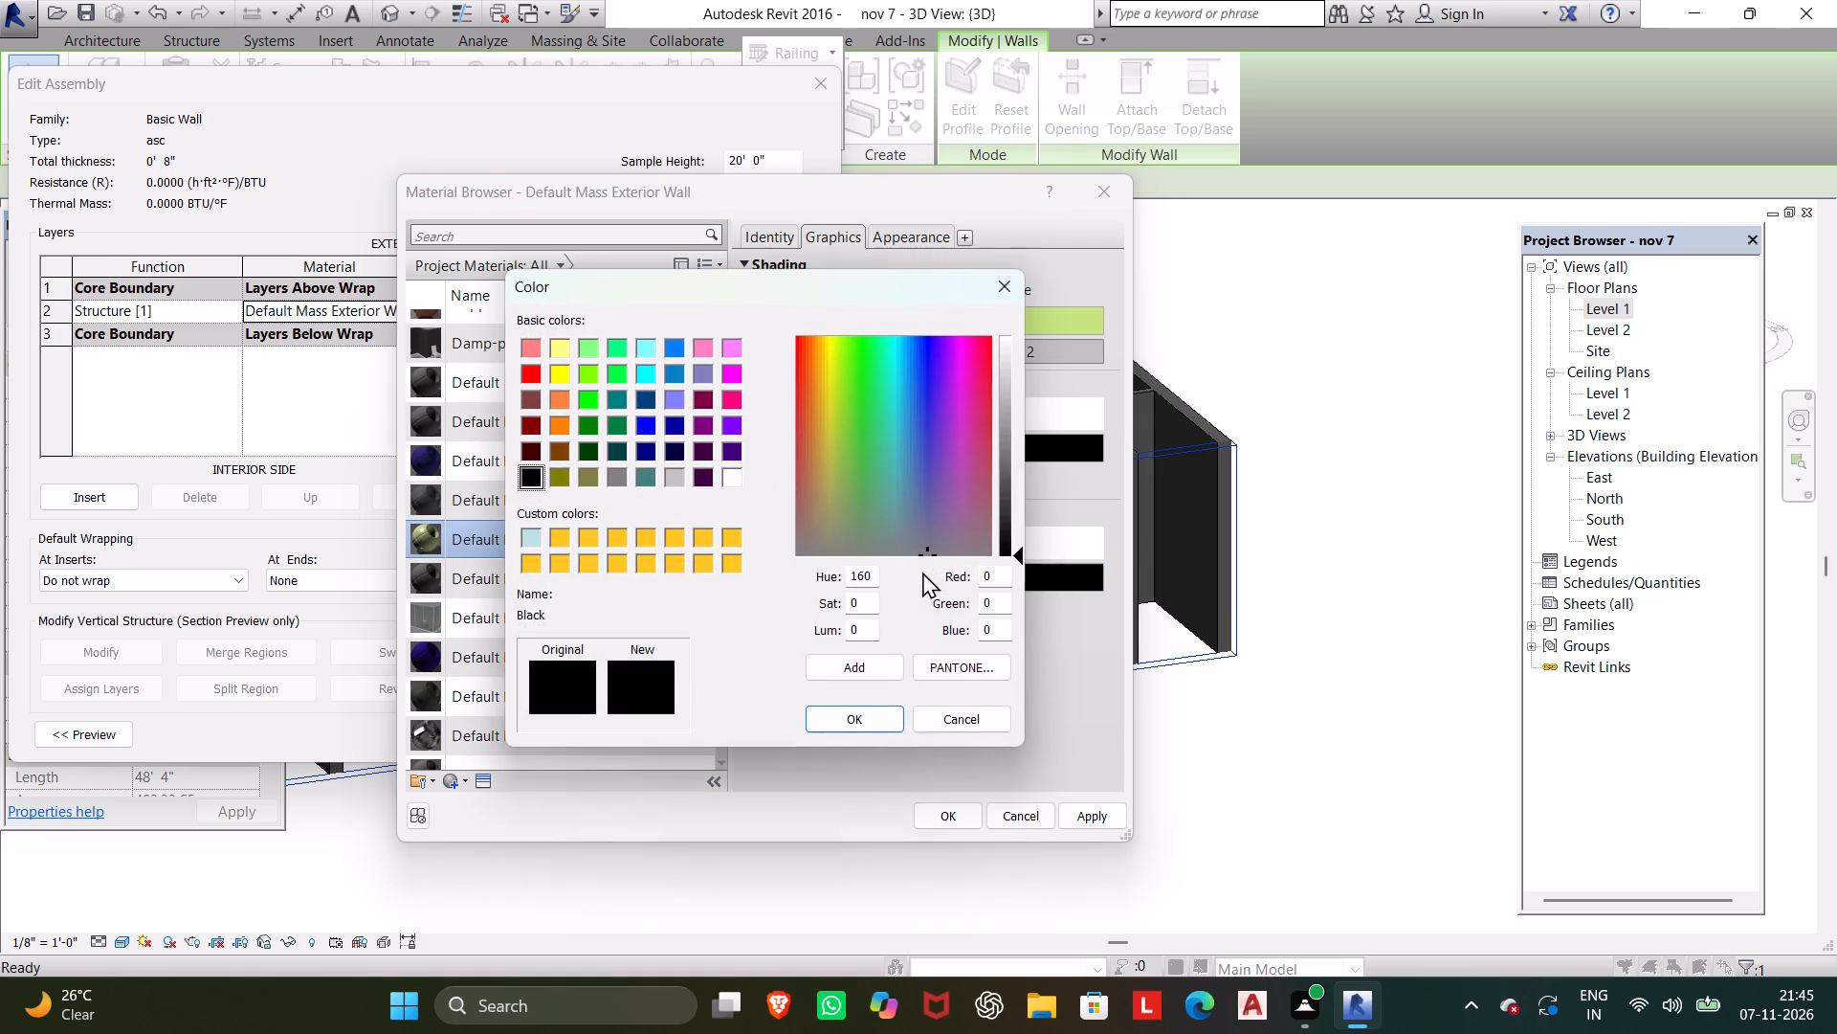
{"action": "left_click", "coordinate": [605, 411]}
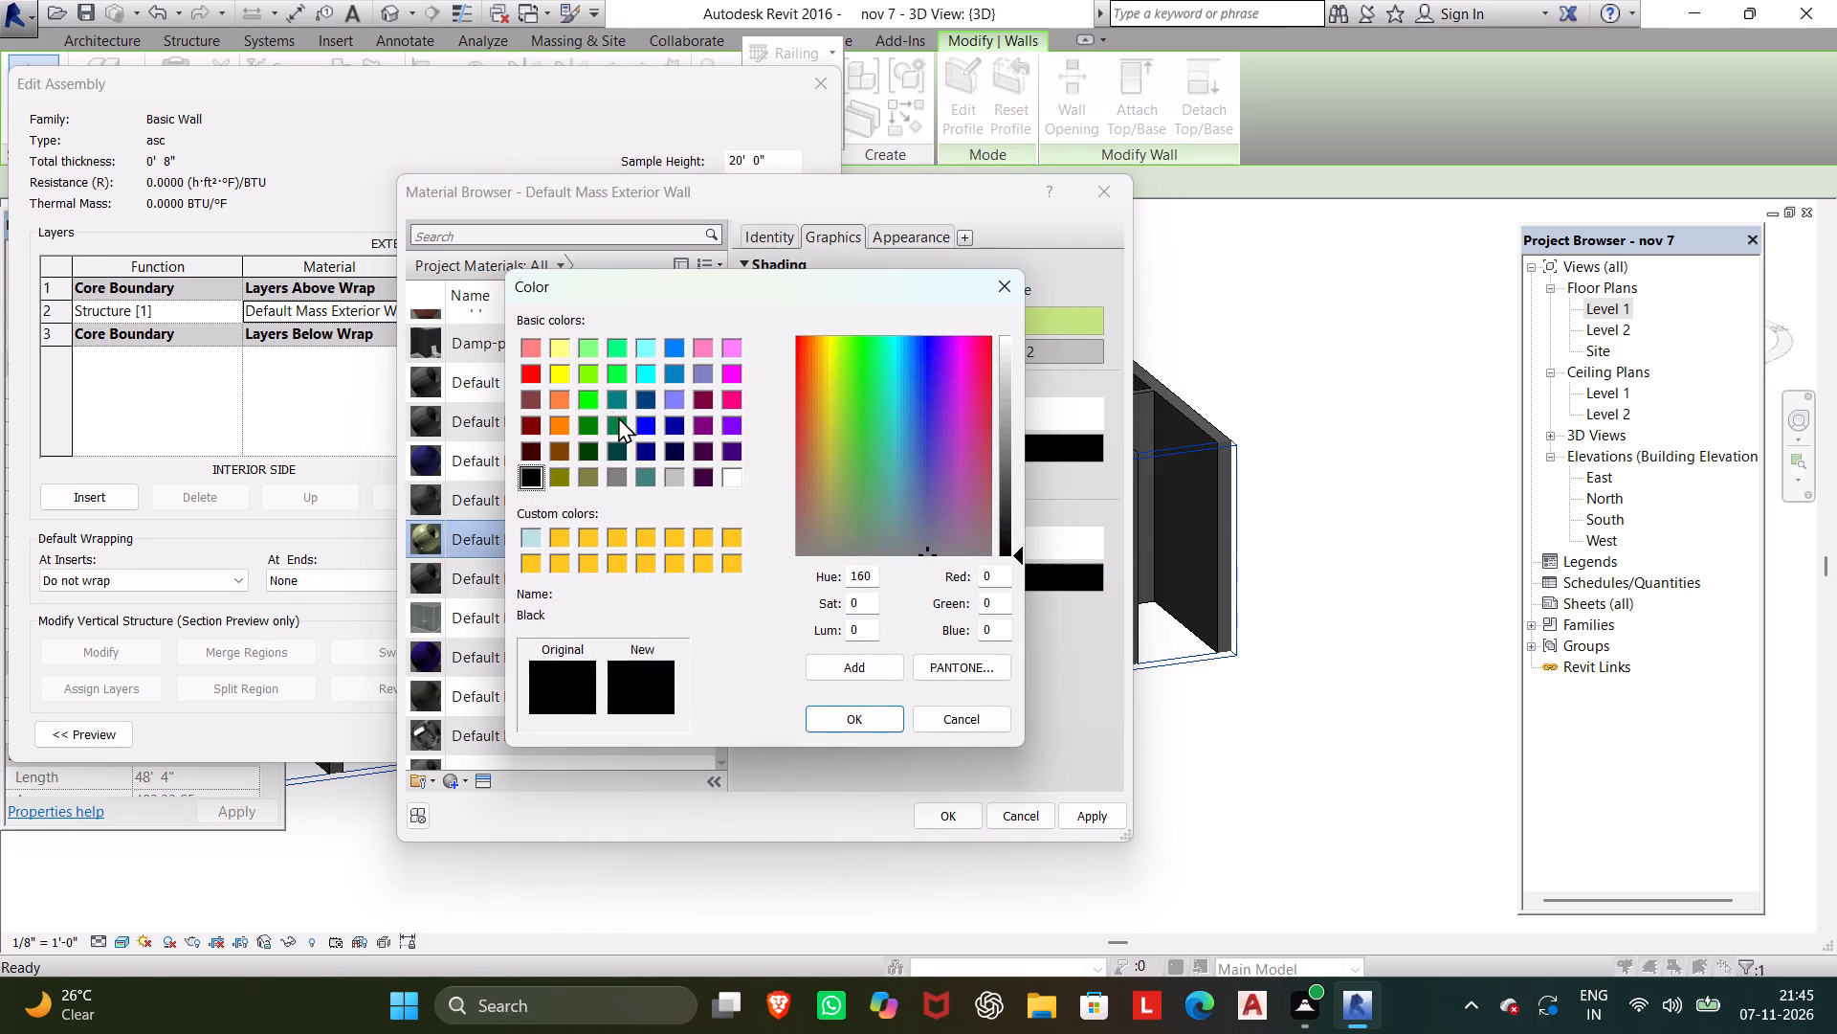
{"action": "left_click", "coordinate": [618, 416]}
{"action": "left_click_drag", "start_coordinate": [902, 492], "coordinate": [870, 491]}
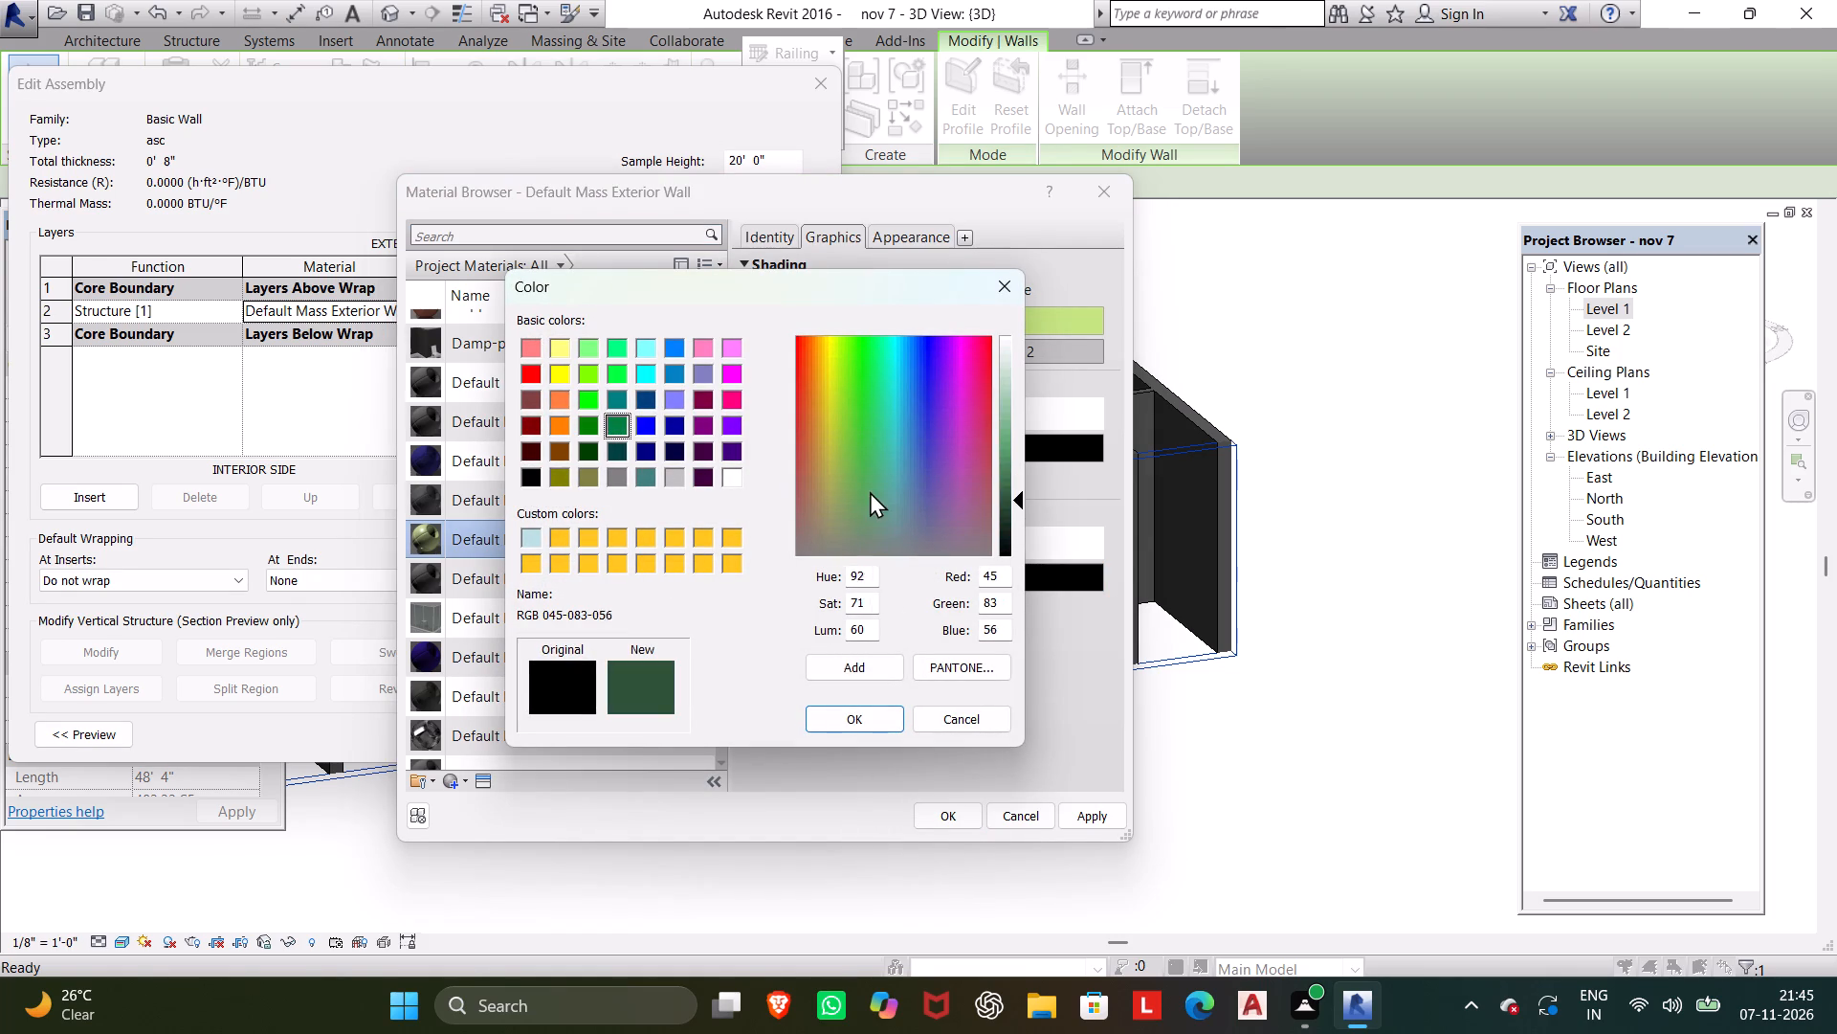
{"action": "left_click_drag", "start_coordinate": [870, 491], "coordinate": [896, 447]}
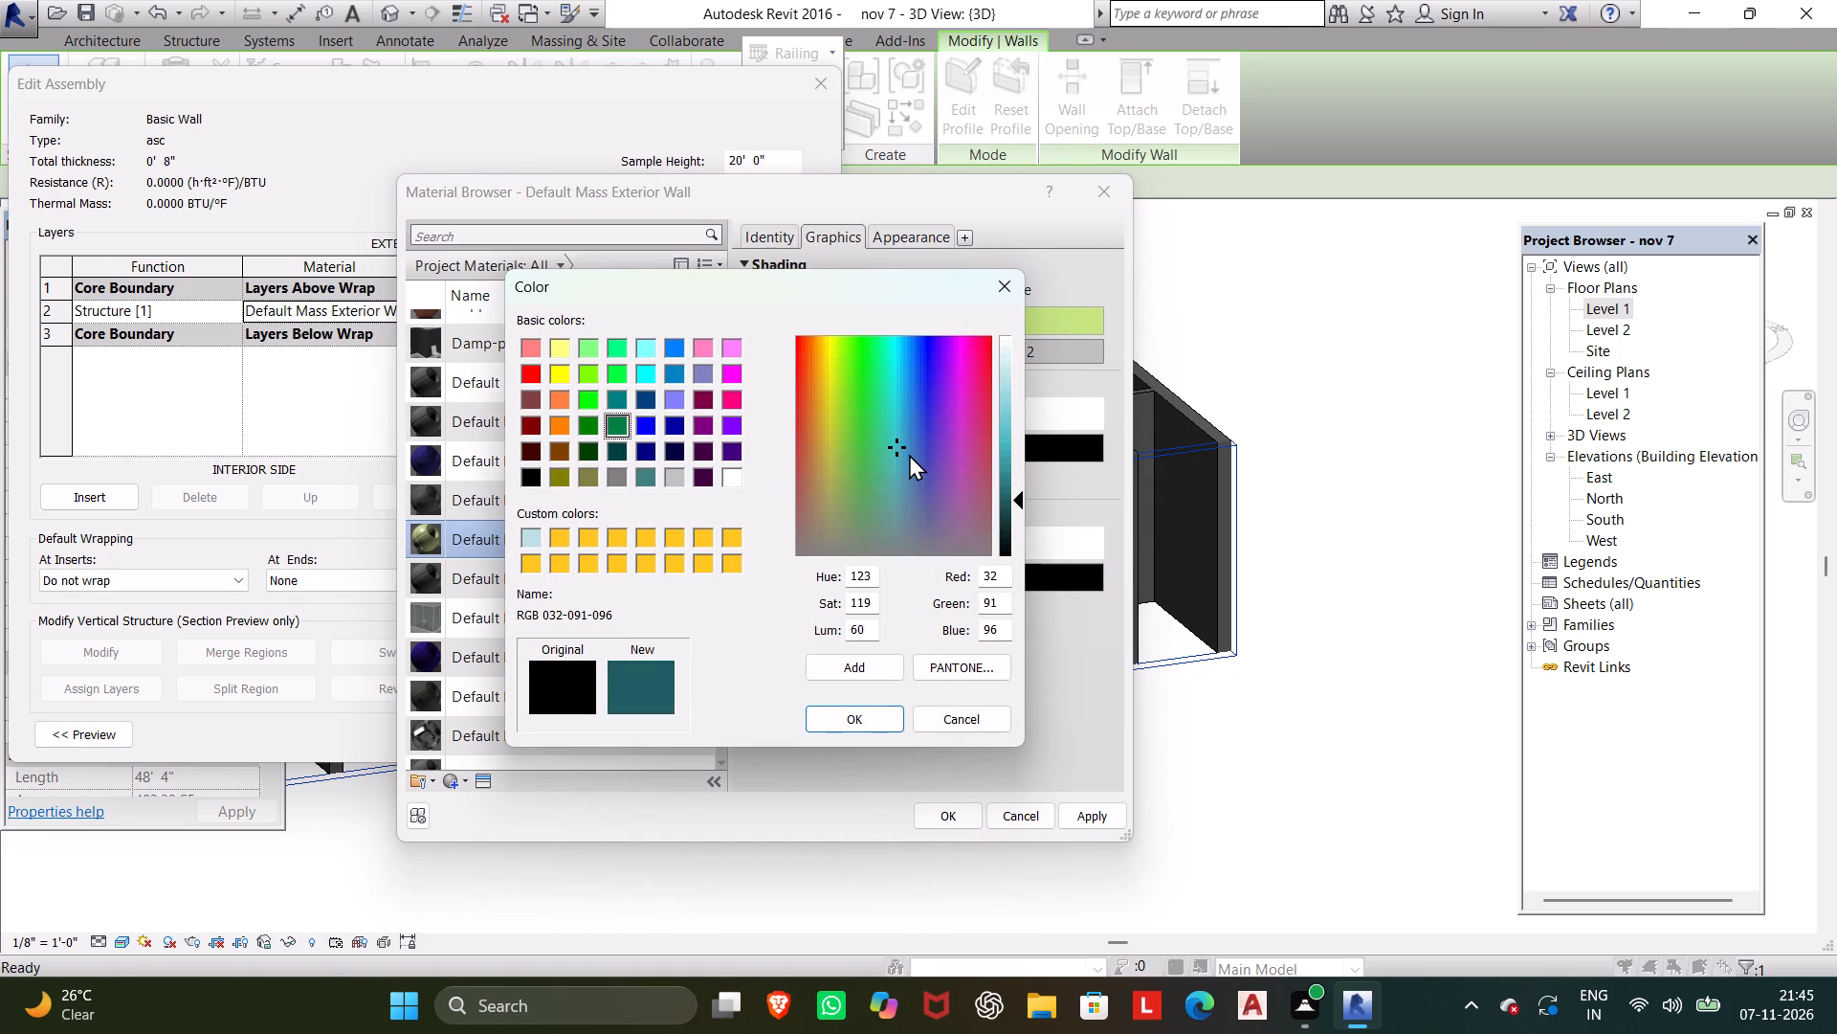
{"action": "left_click_drag", "start_coordinate": [909, 450], "coordinate": [820, 386]}
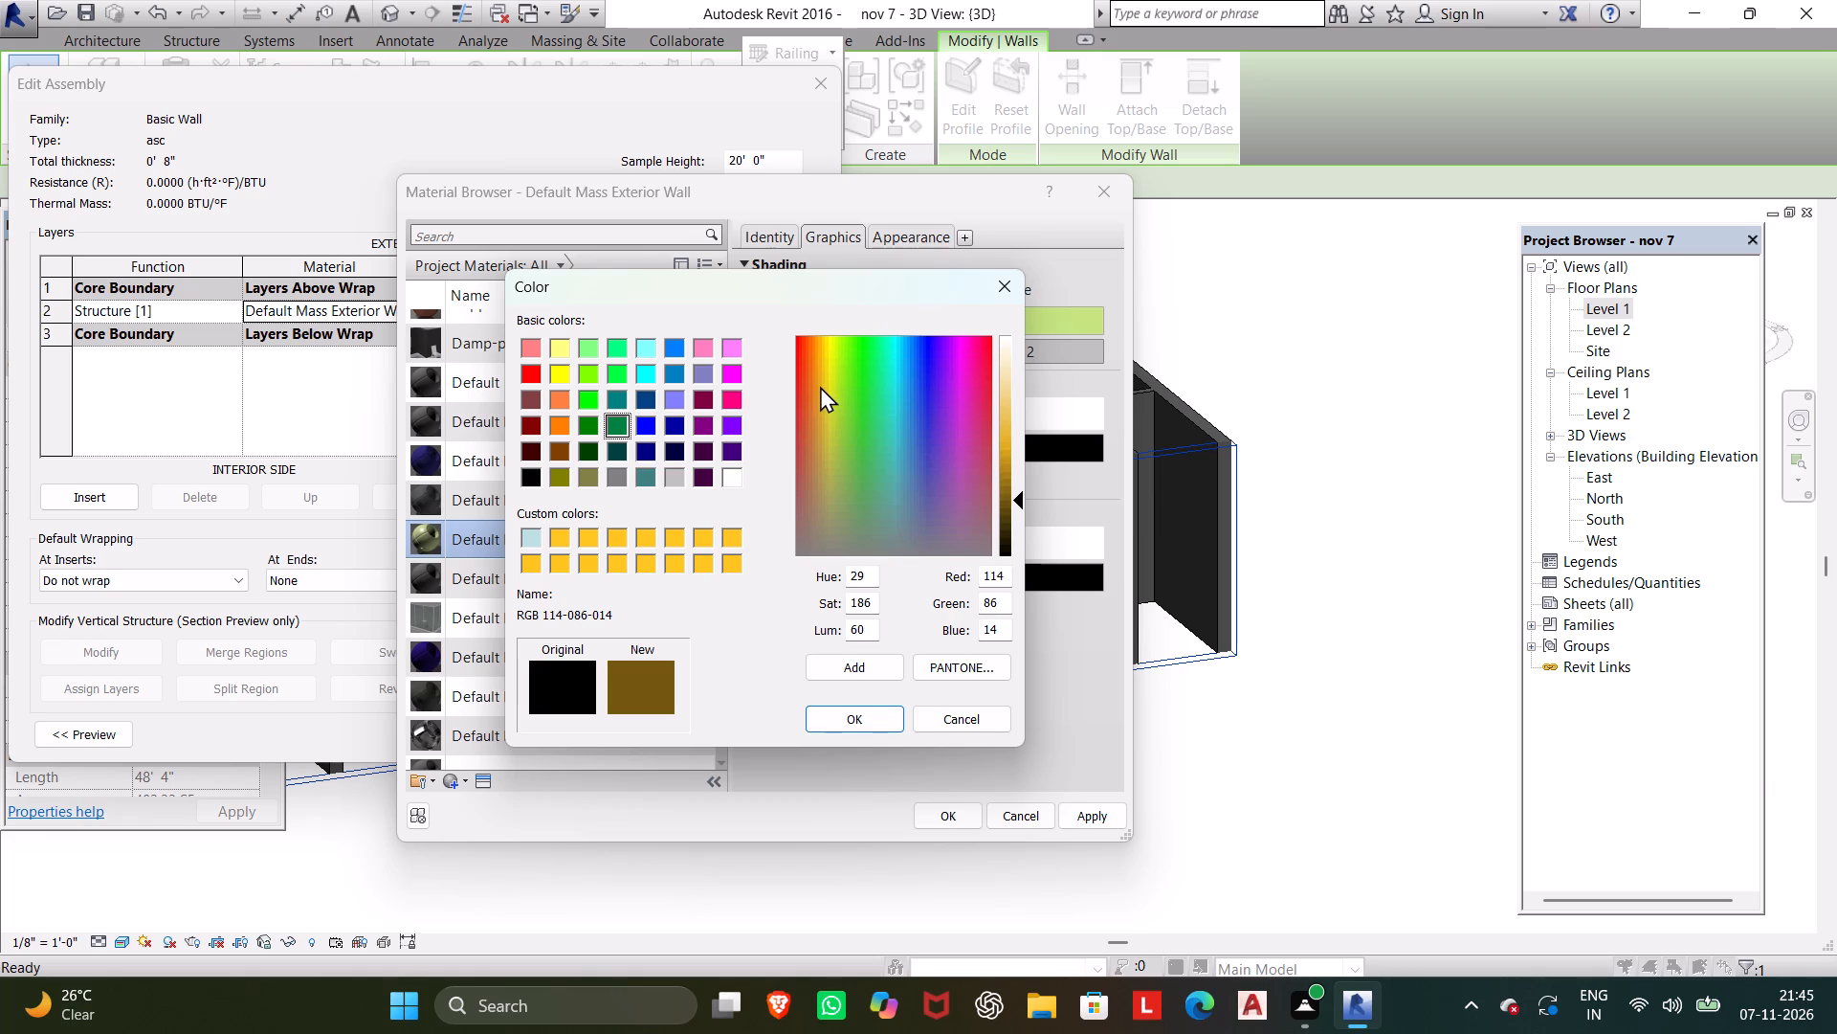
{"action": "left_click_drag", "start_coordinate": [820, 386], "coordinate": [832, 412]}
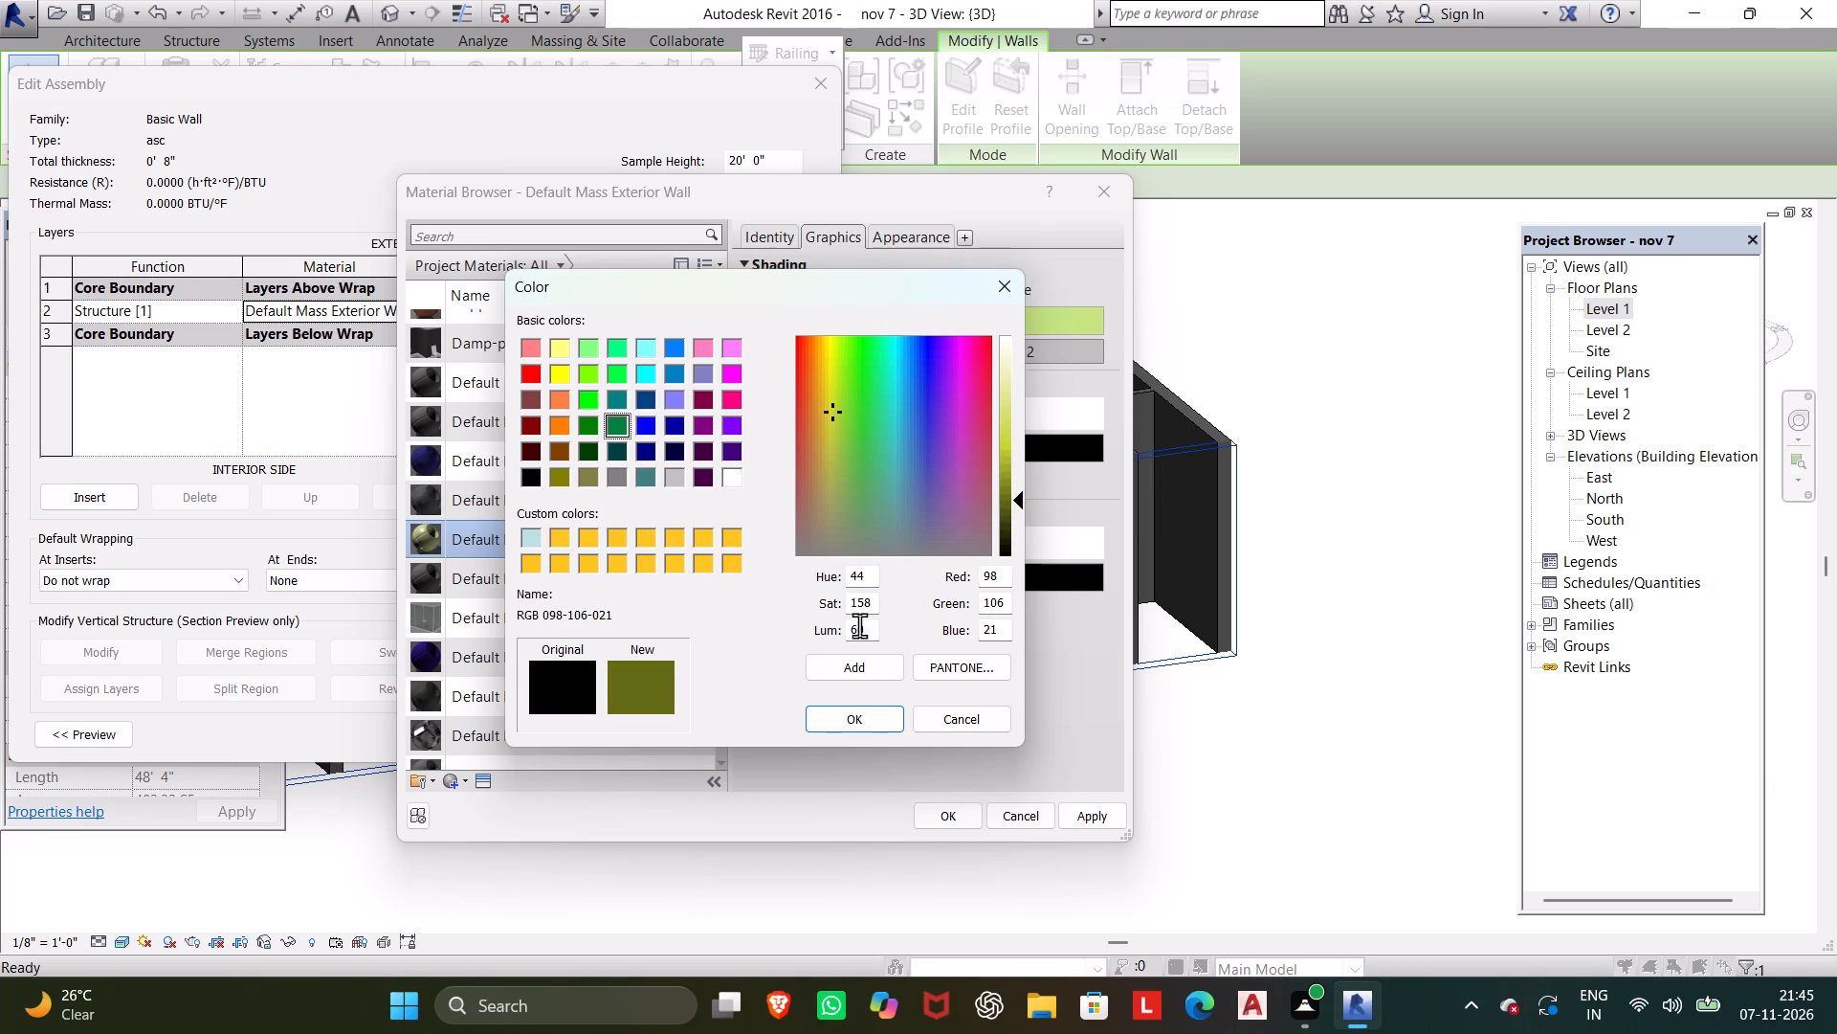
Pick PANTONE 103 C from the PANTONE colors for the cut pattern and add it to the custom colors.
{"action": "left_click", "coordinate": [949, 661]}
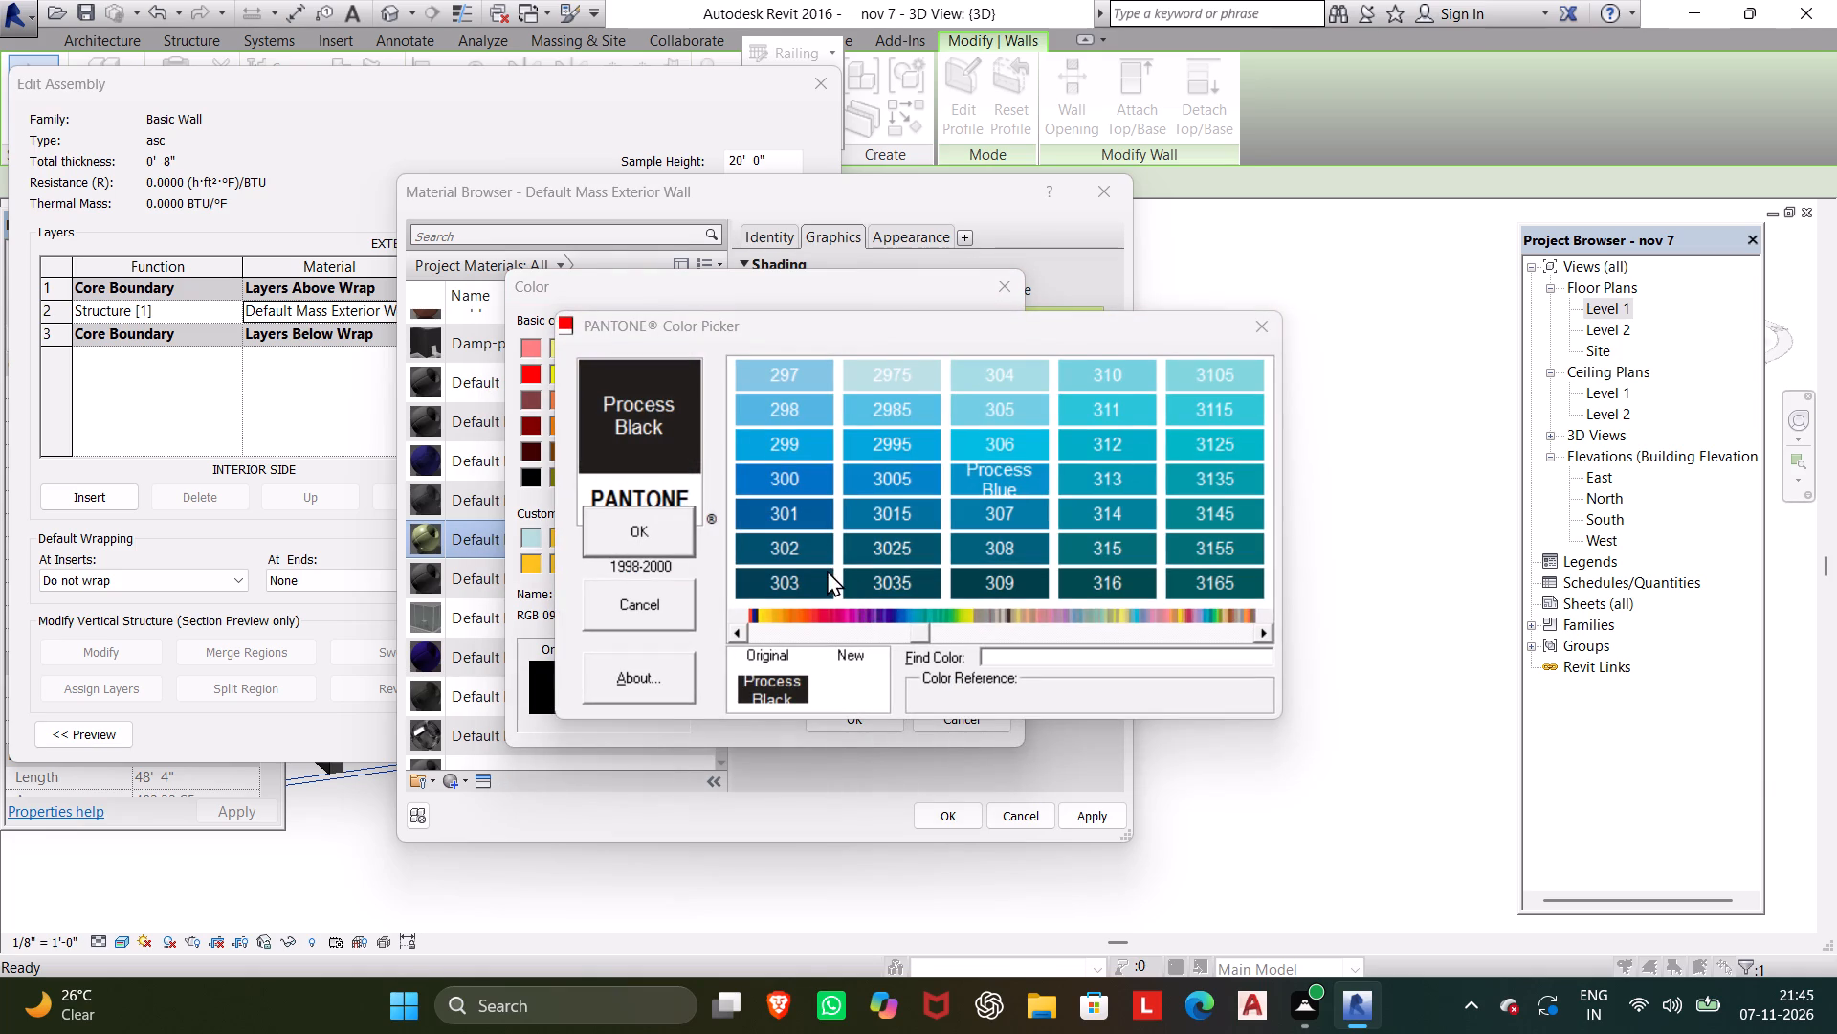
{"action": "left_click", "coordinate": [822, 570]}
{"action": "left_click", "coordinate": [974, 527]}
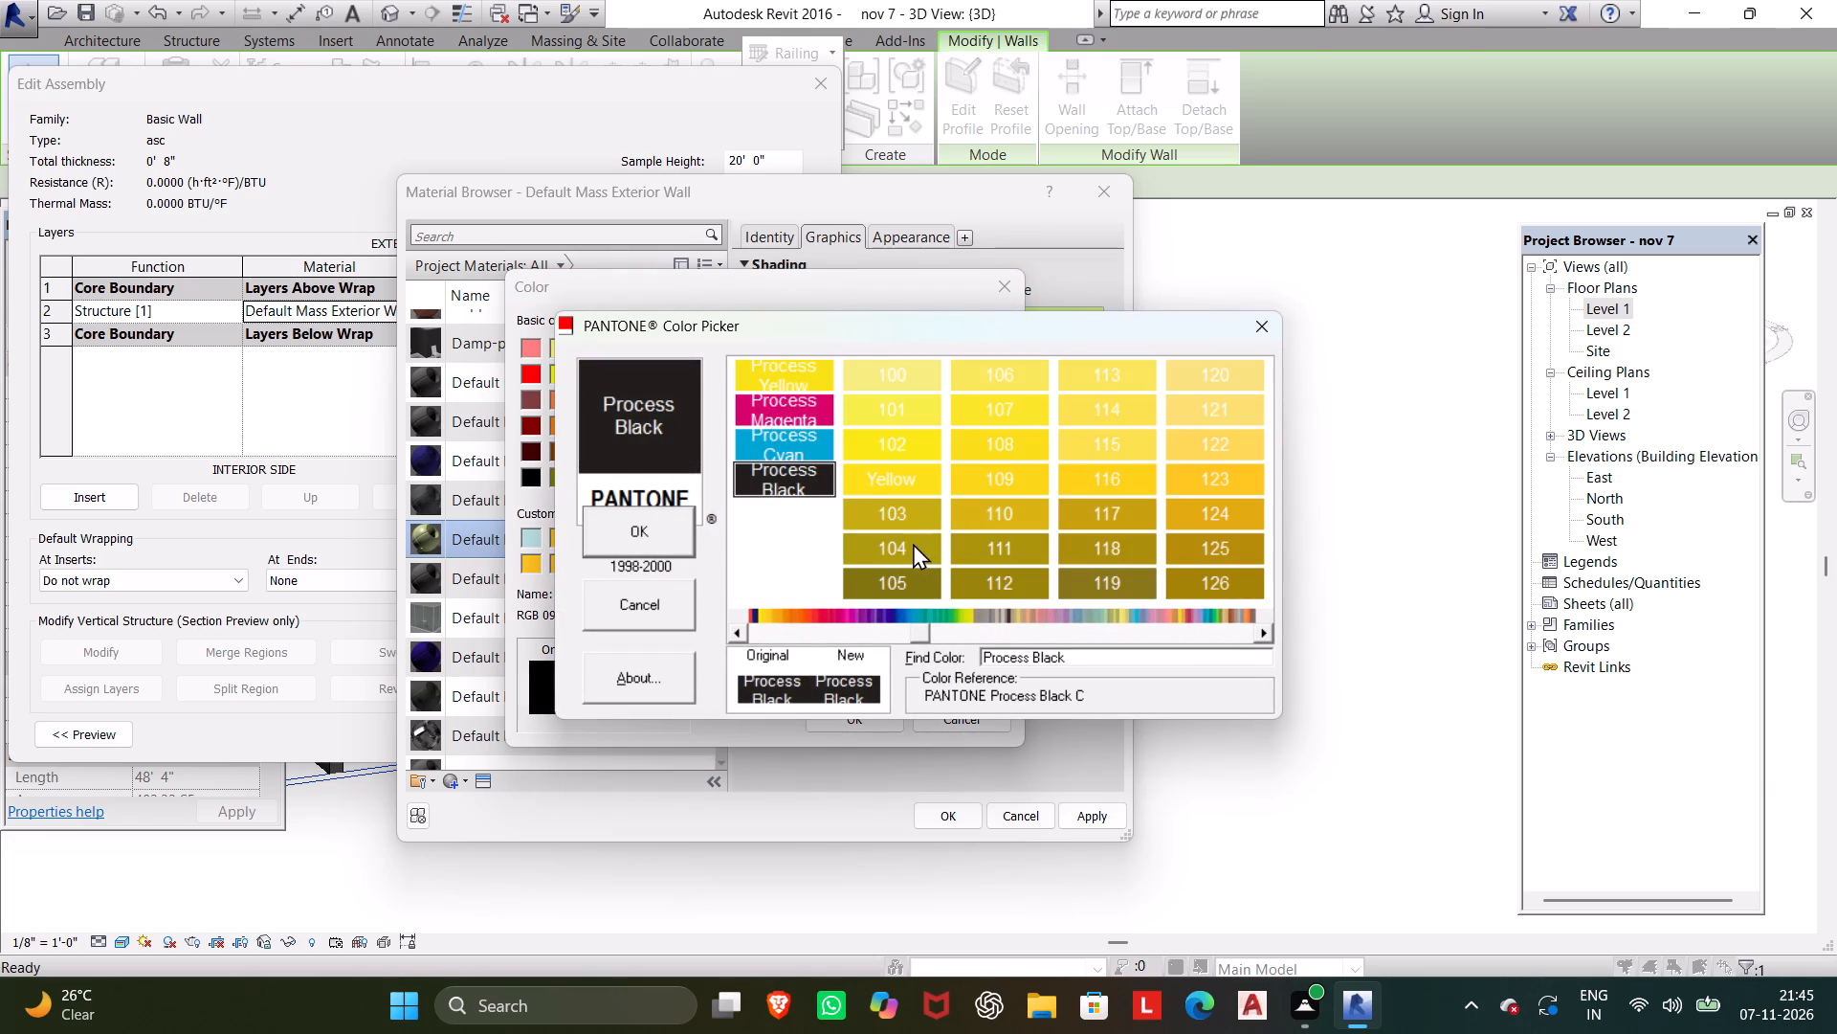
{"action": "left_click", "coordinate": [786, 442]}
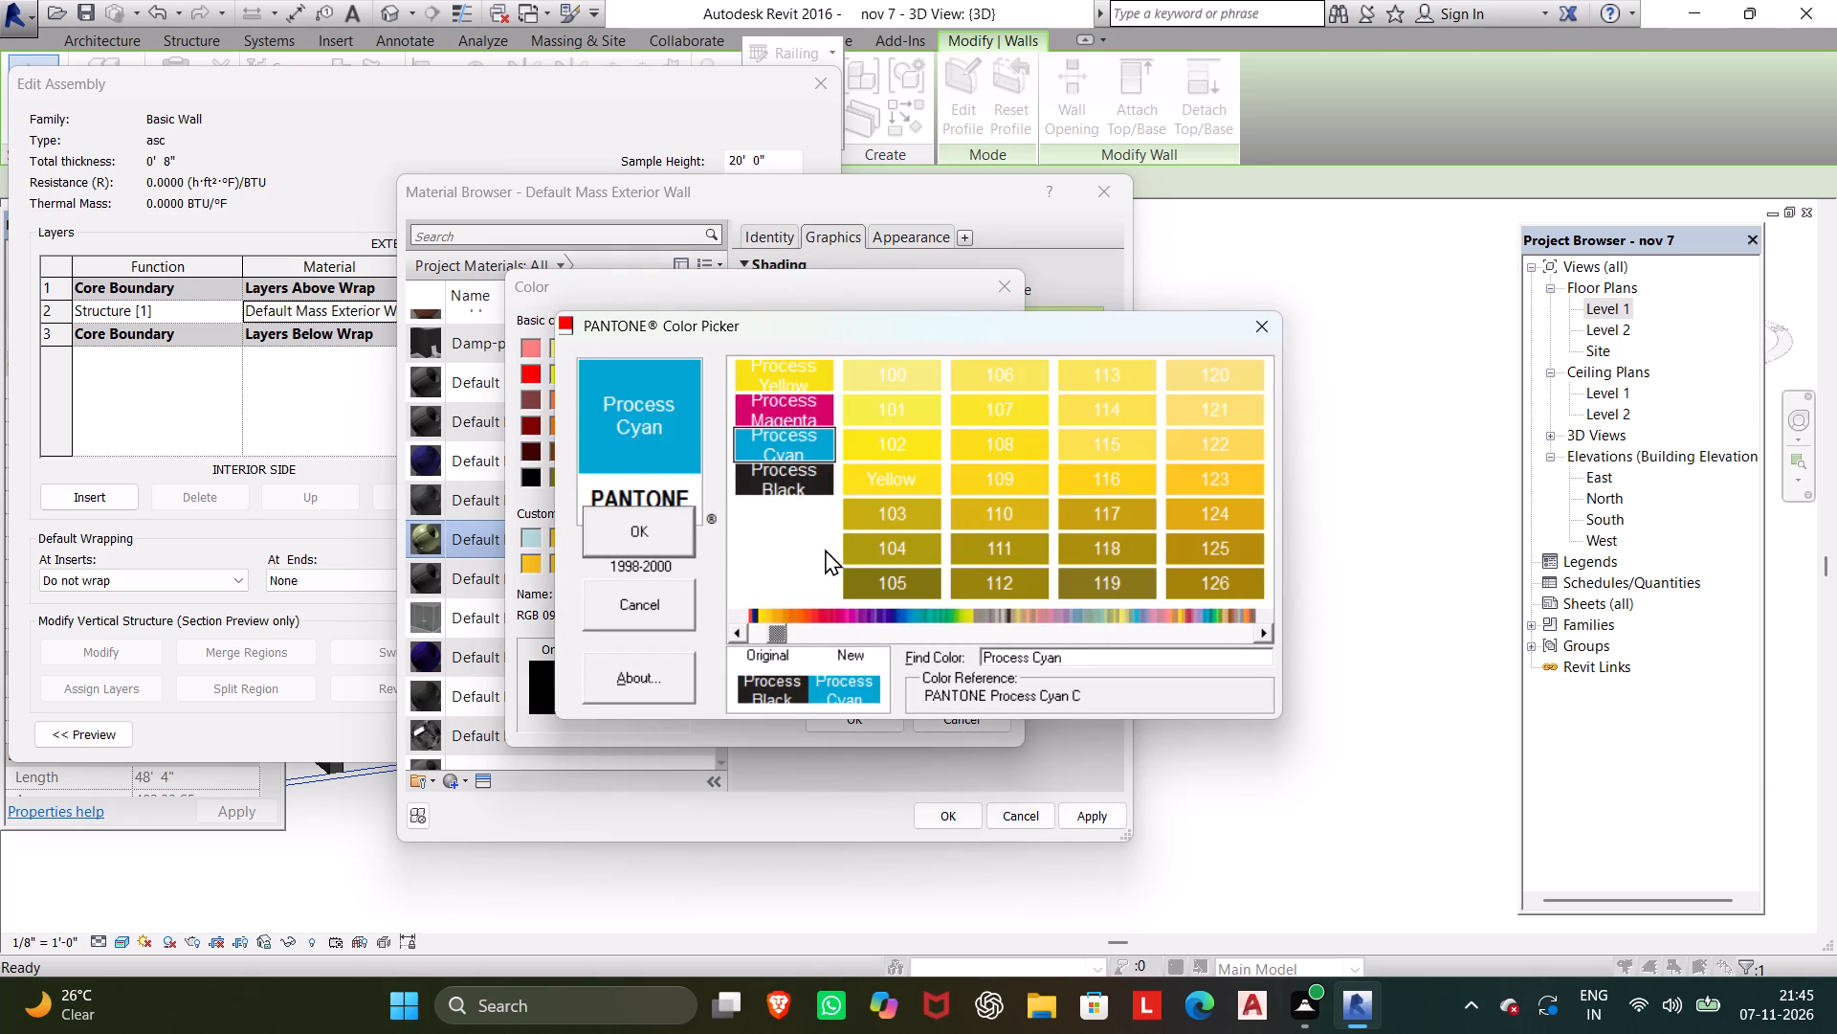
{"action": "left_click", "coordinate": [871, 511]}
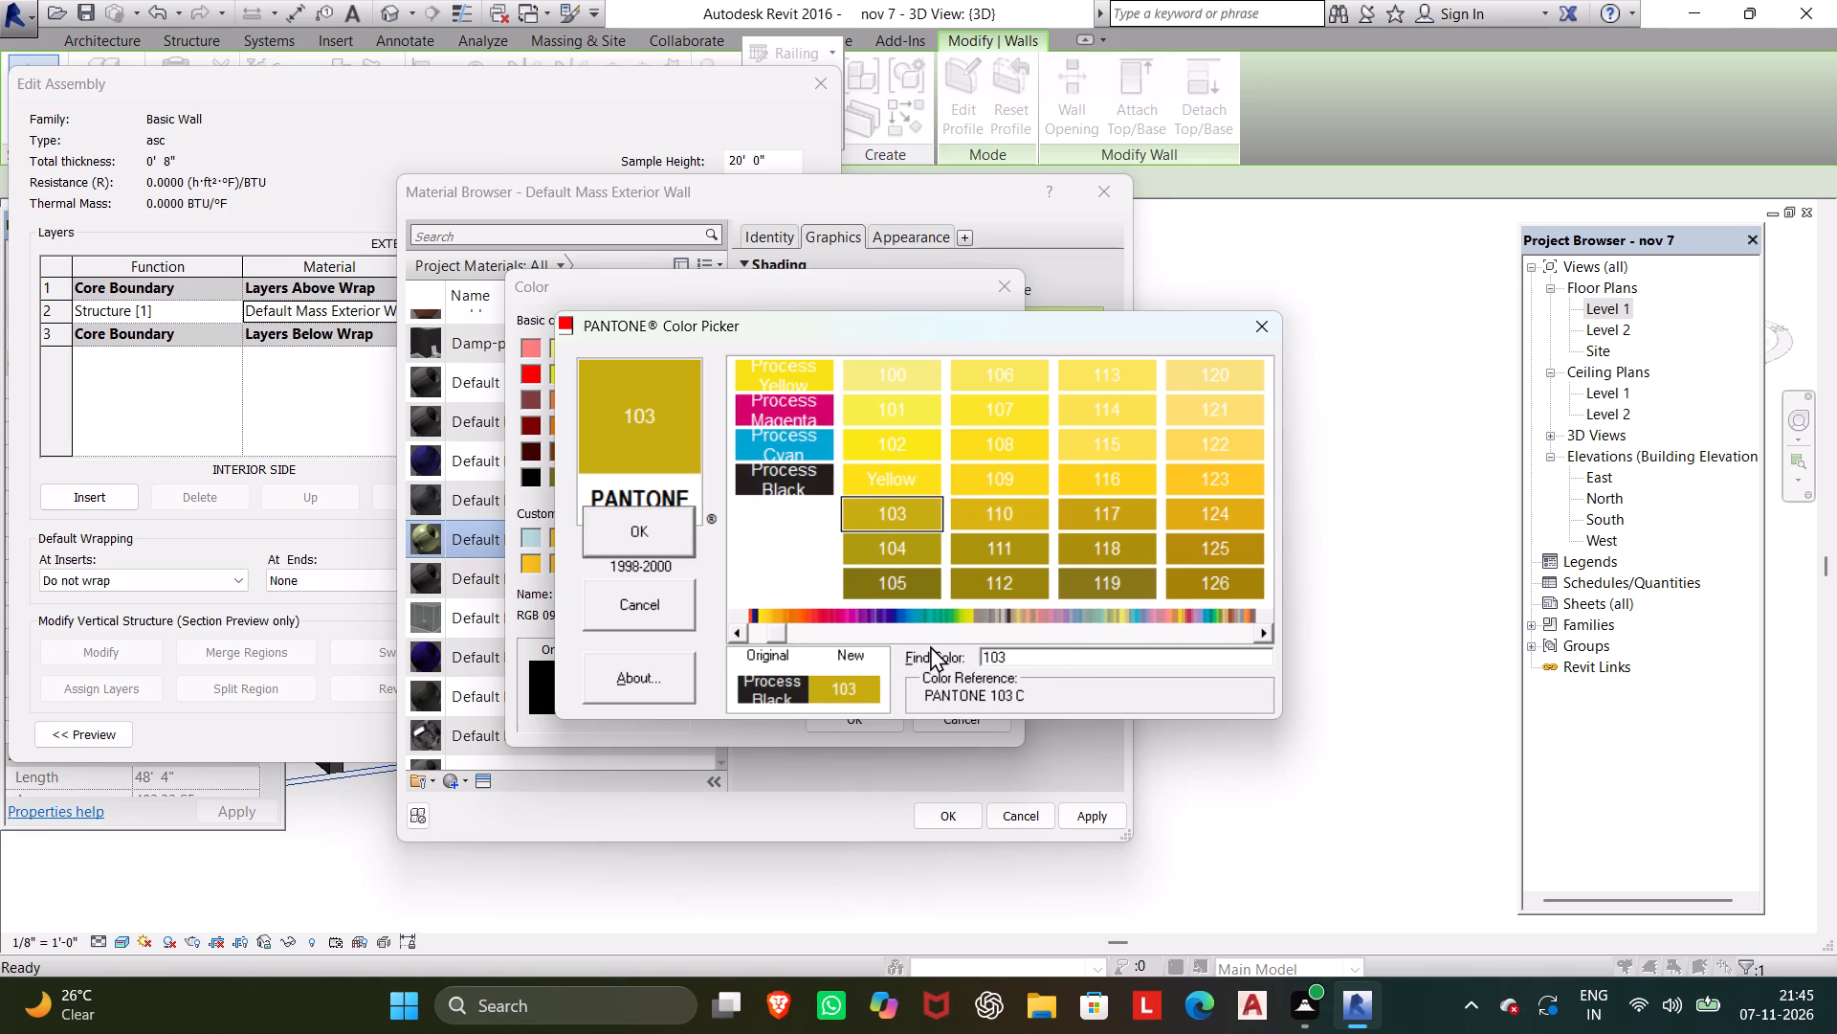
{"action": "left_click", "coordinate": [673, 528]}
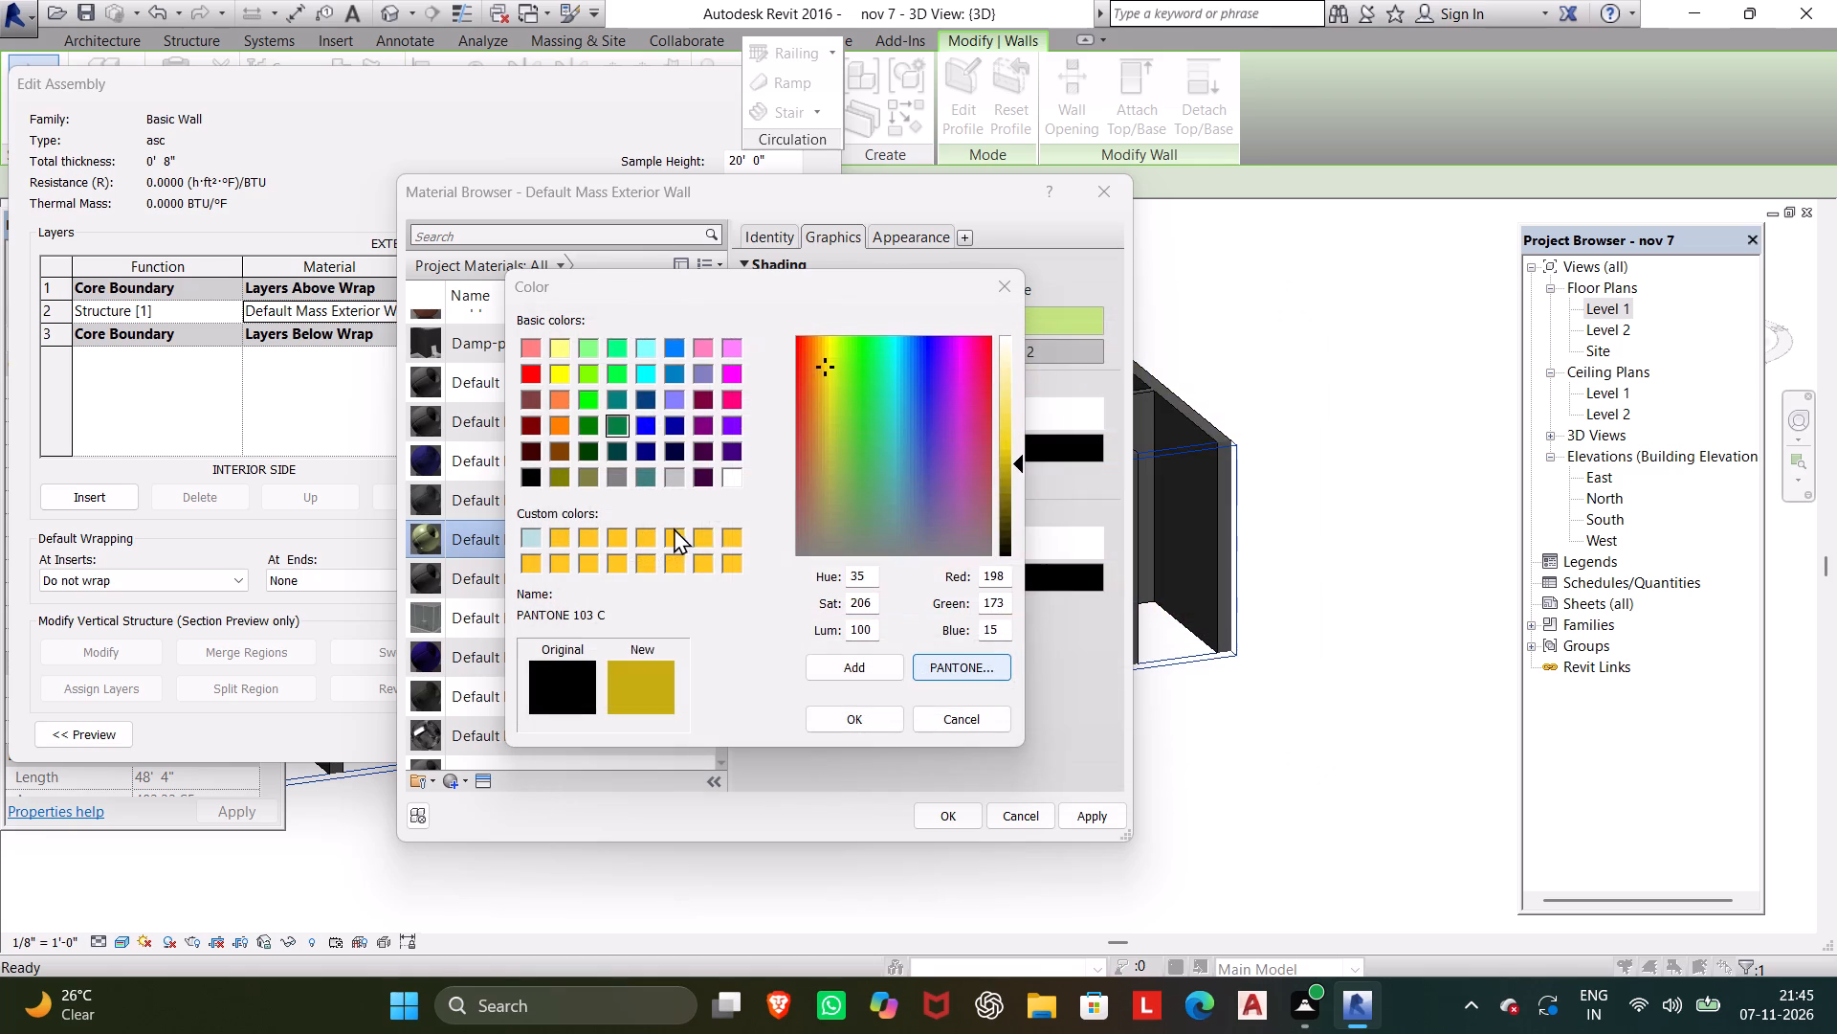
{"action": "left_click", "coordinate": [837, 673]}
{"action": "left_click", "coordinate": [829, 666]}
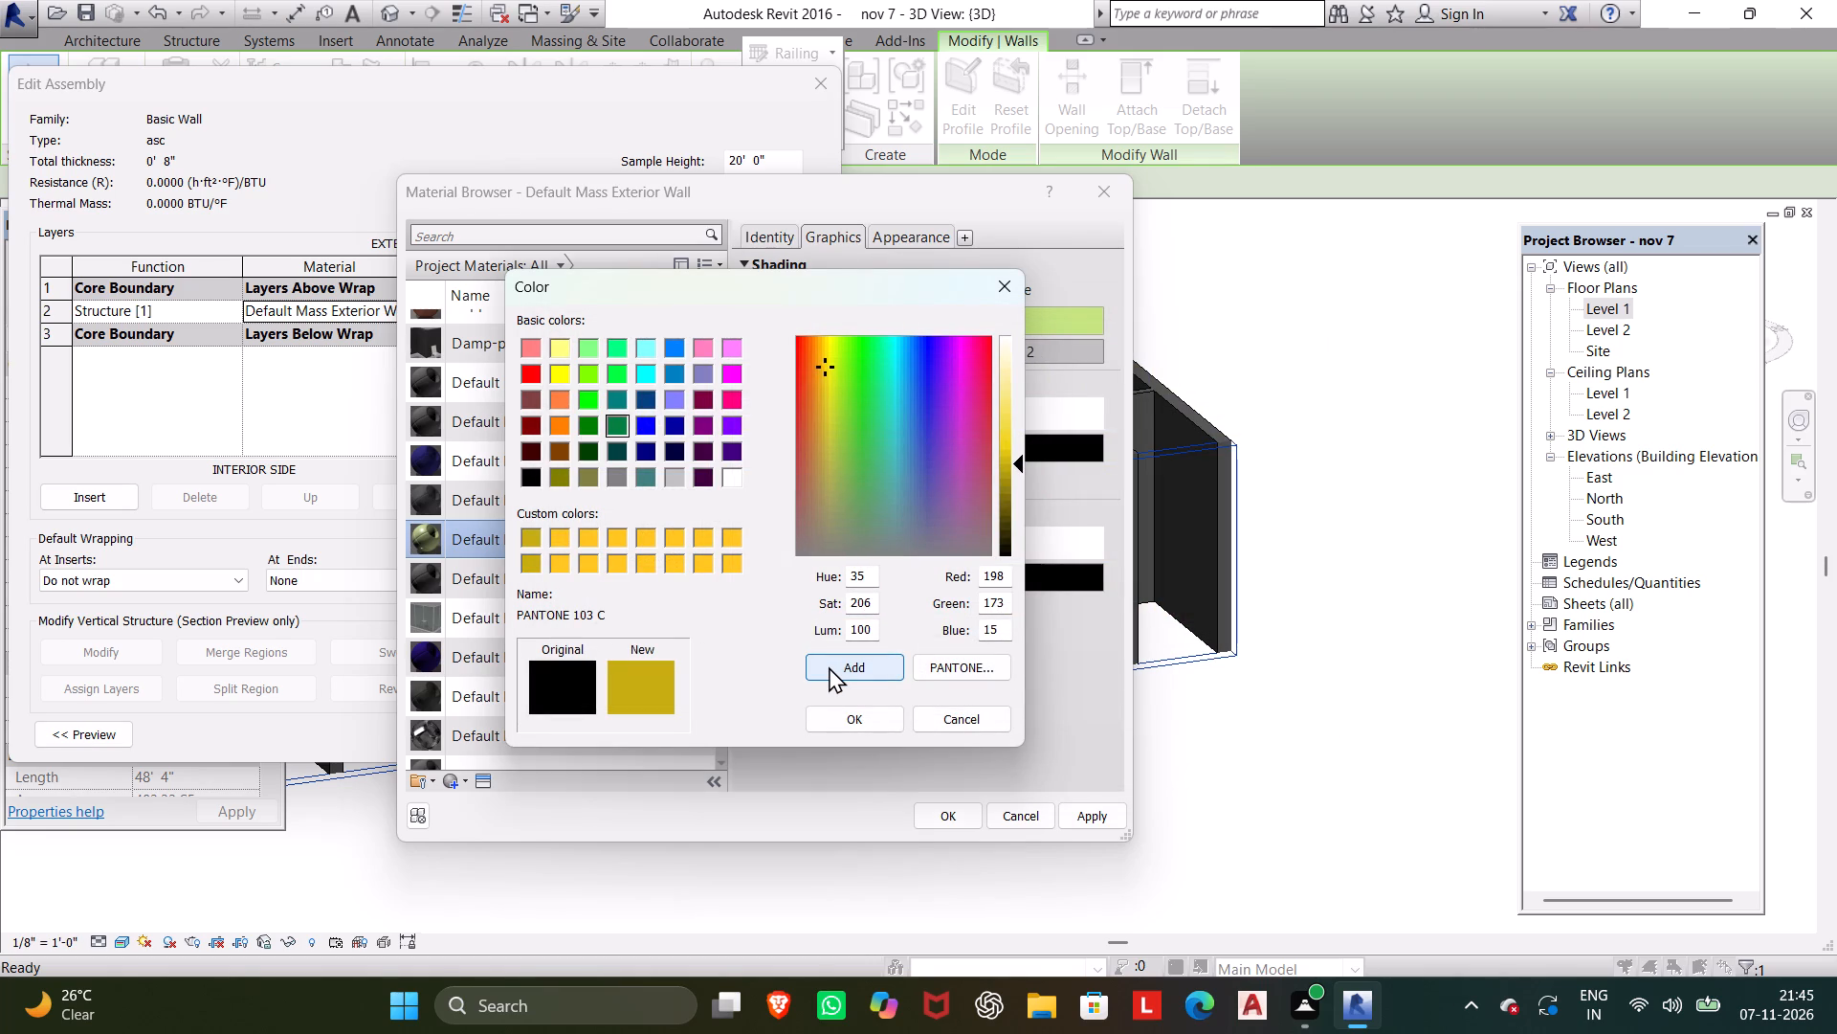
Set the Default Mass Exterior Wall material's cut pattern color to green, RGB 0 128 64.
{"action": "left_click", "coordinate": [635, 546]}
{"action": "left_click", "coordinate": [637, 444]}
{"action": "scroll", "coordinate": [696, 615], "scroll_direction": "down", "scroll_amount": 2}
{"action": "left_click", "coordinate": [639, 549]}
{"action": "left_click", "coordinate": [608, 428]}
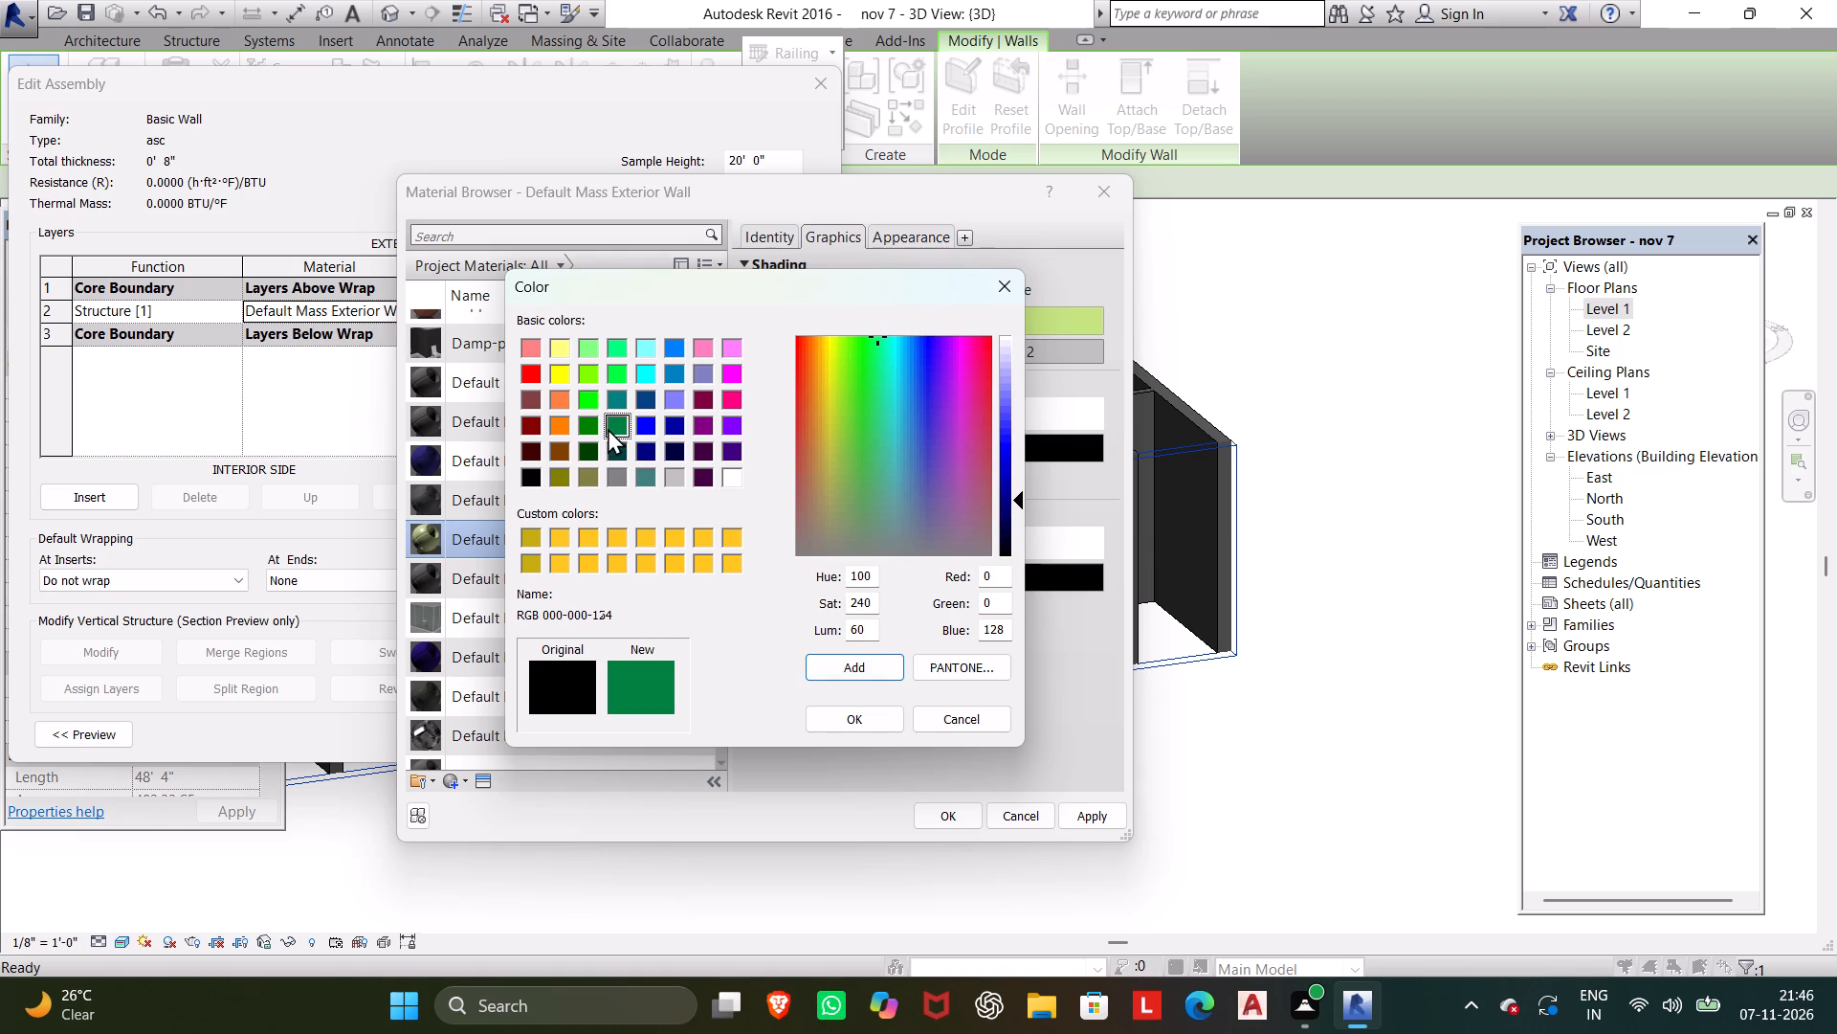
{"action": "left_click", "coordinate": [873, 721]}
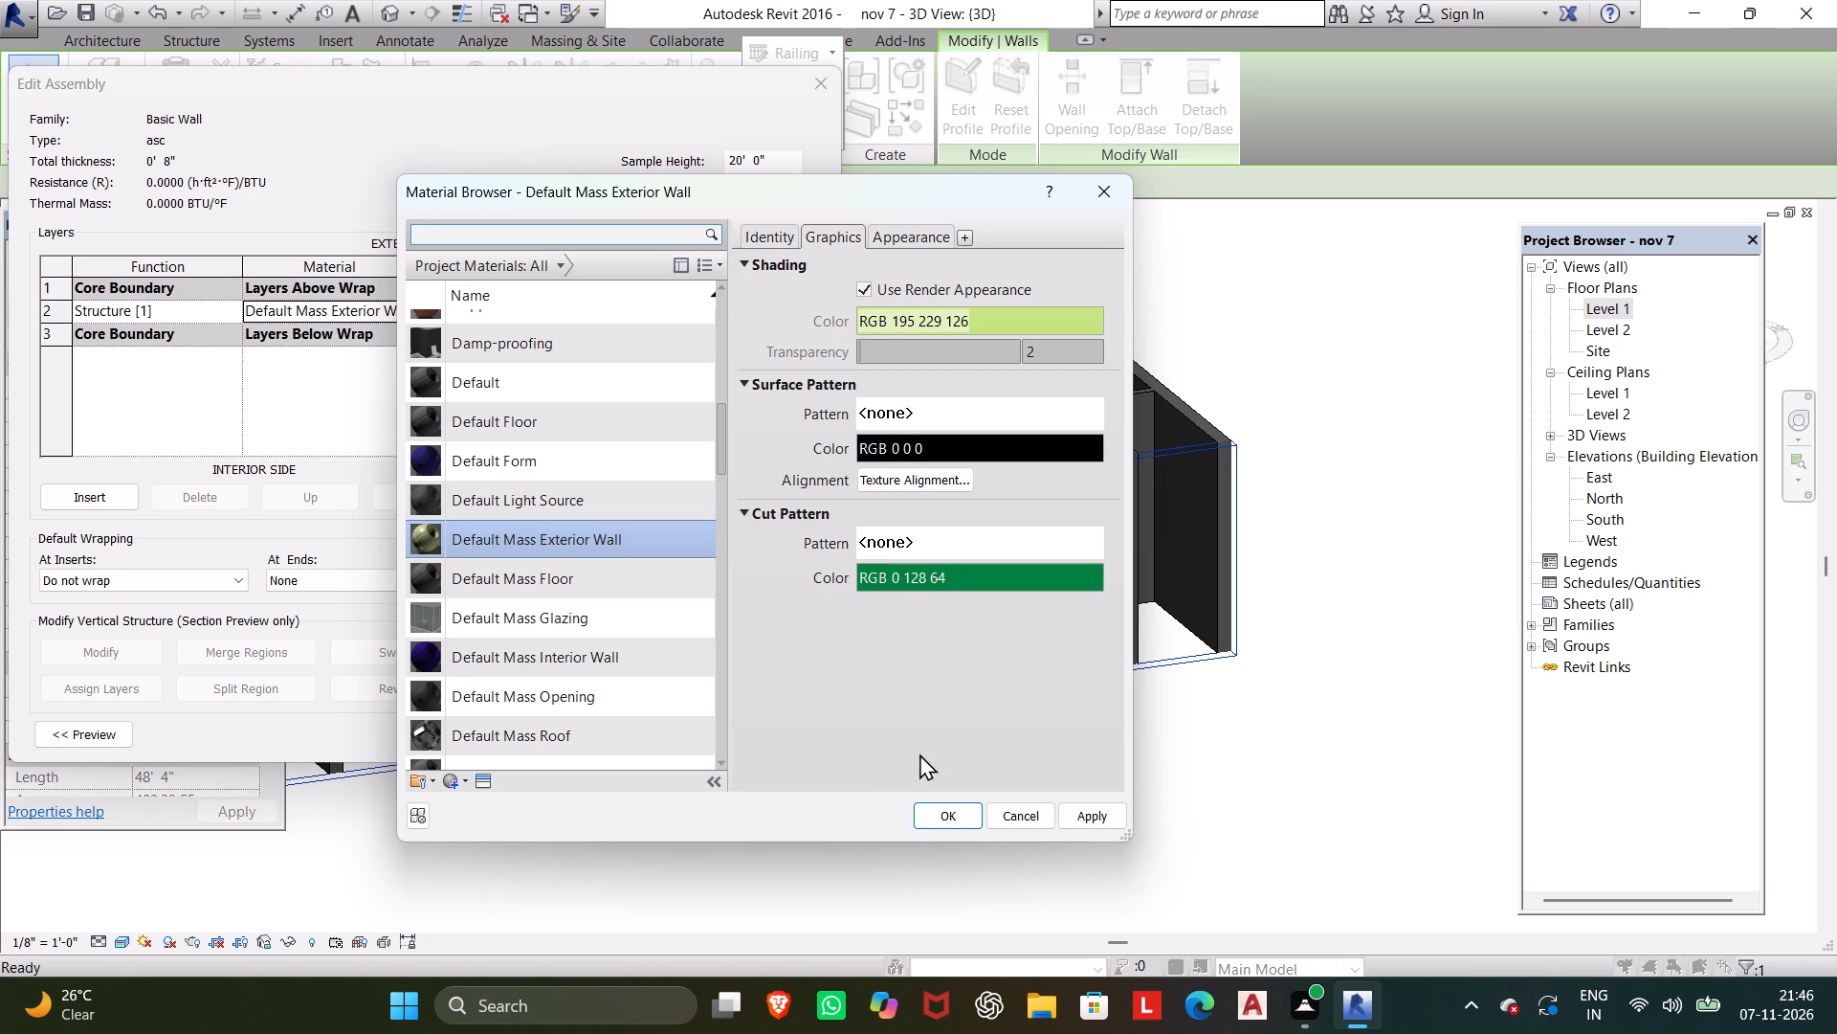
Set the material's cut pattern color to brown, RGB 123 46 4, and accept the changes to the asc wall type.
{"action": "left_click", "coordinate": [941, 559]}
{"action": "left_click", "coordinate": [932, 587]}
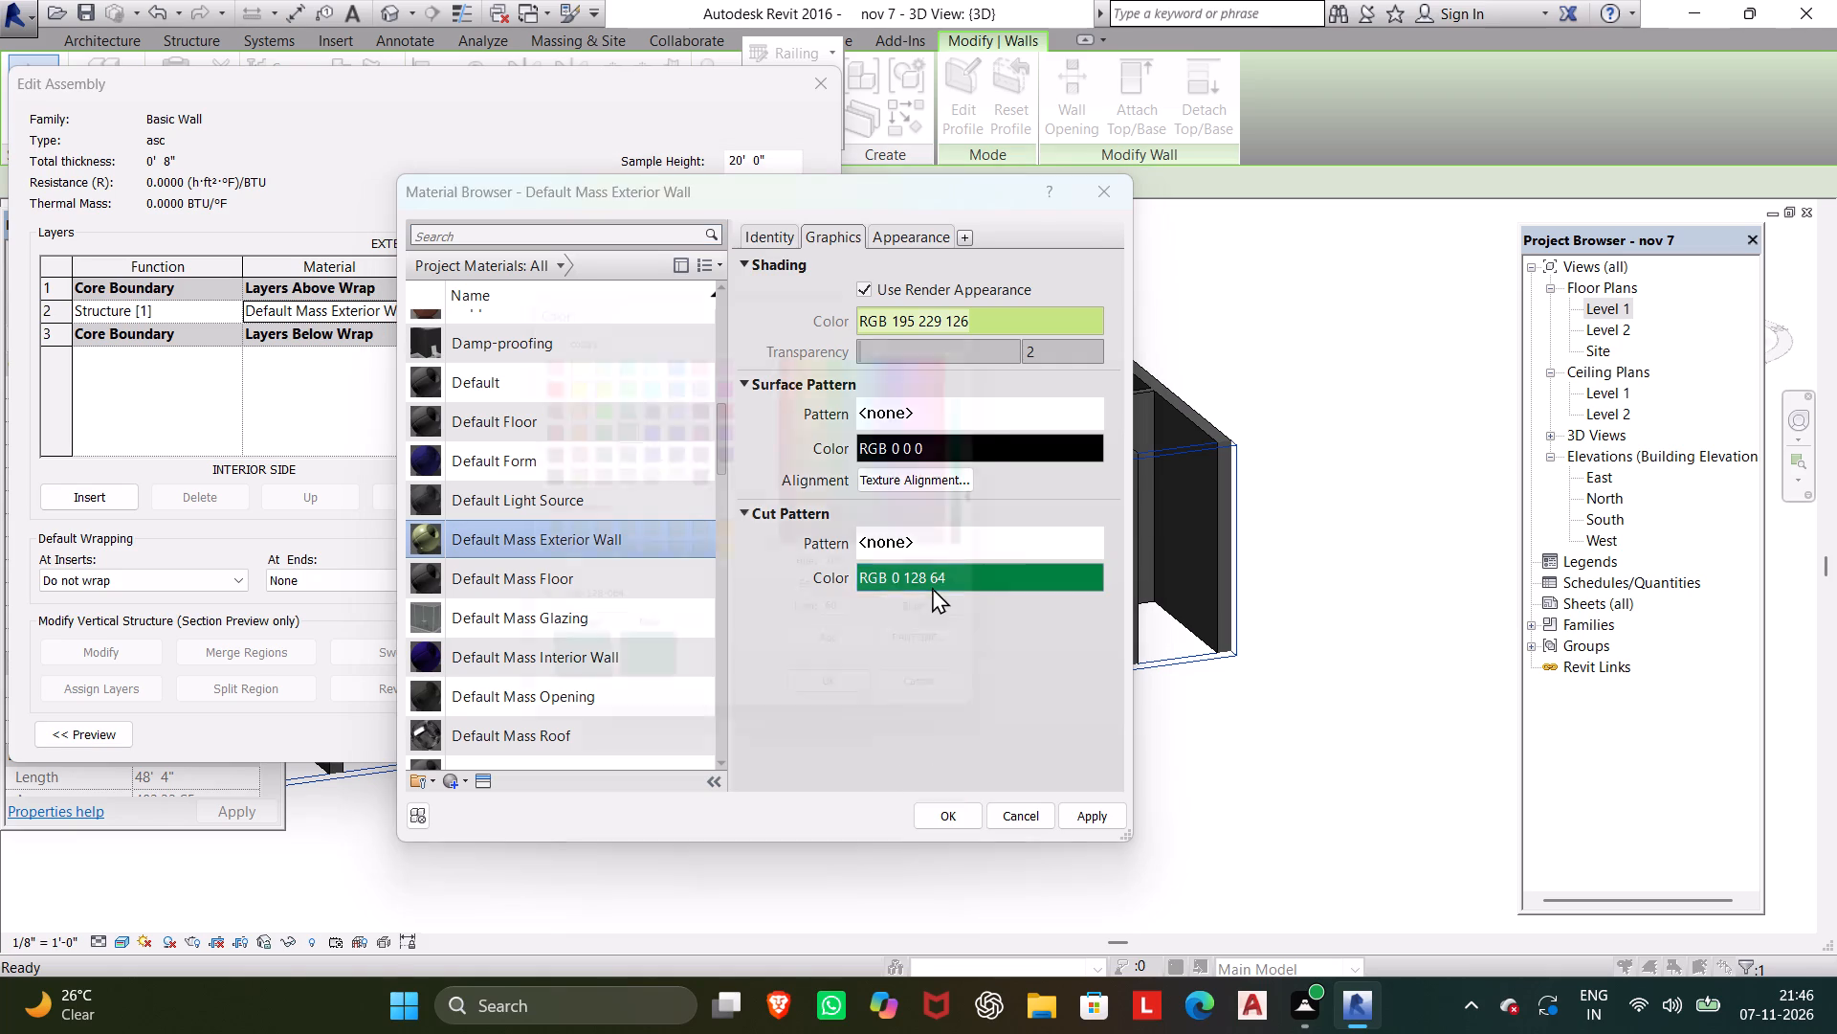
{"action": "left_click", "coordinate": [837, 482]}
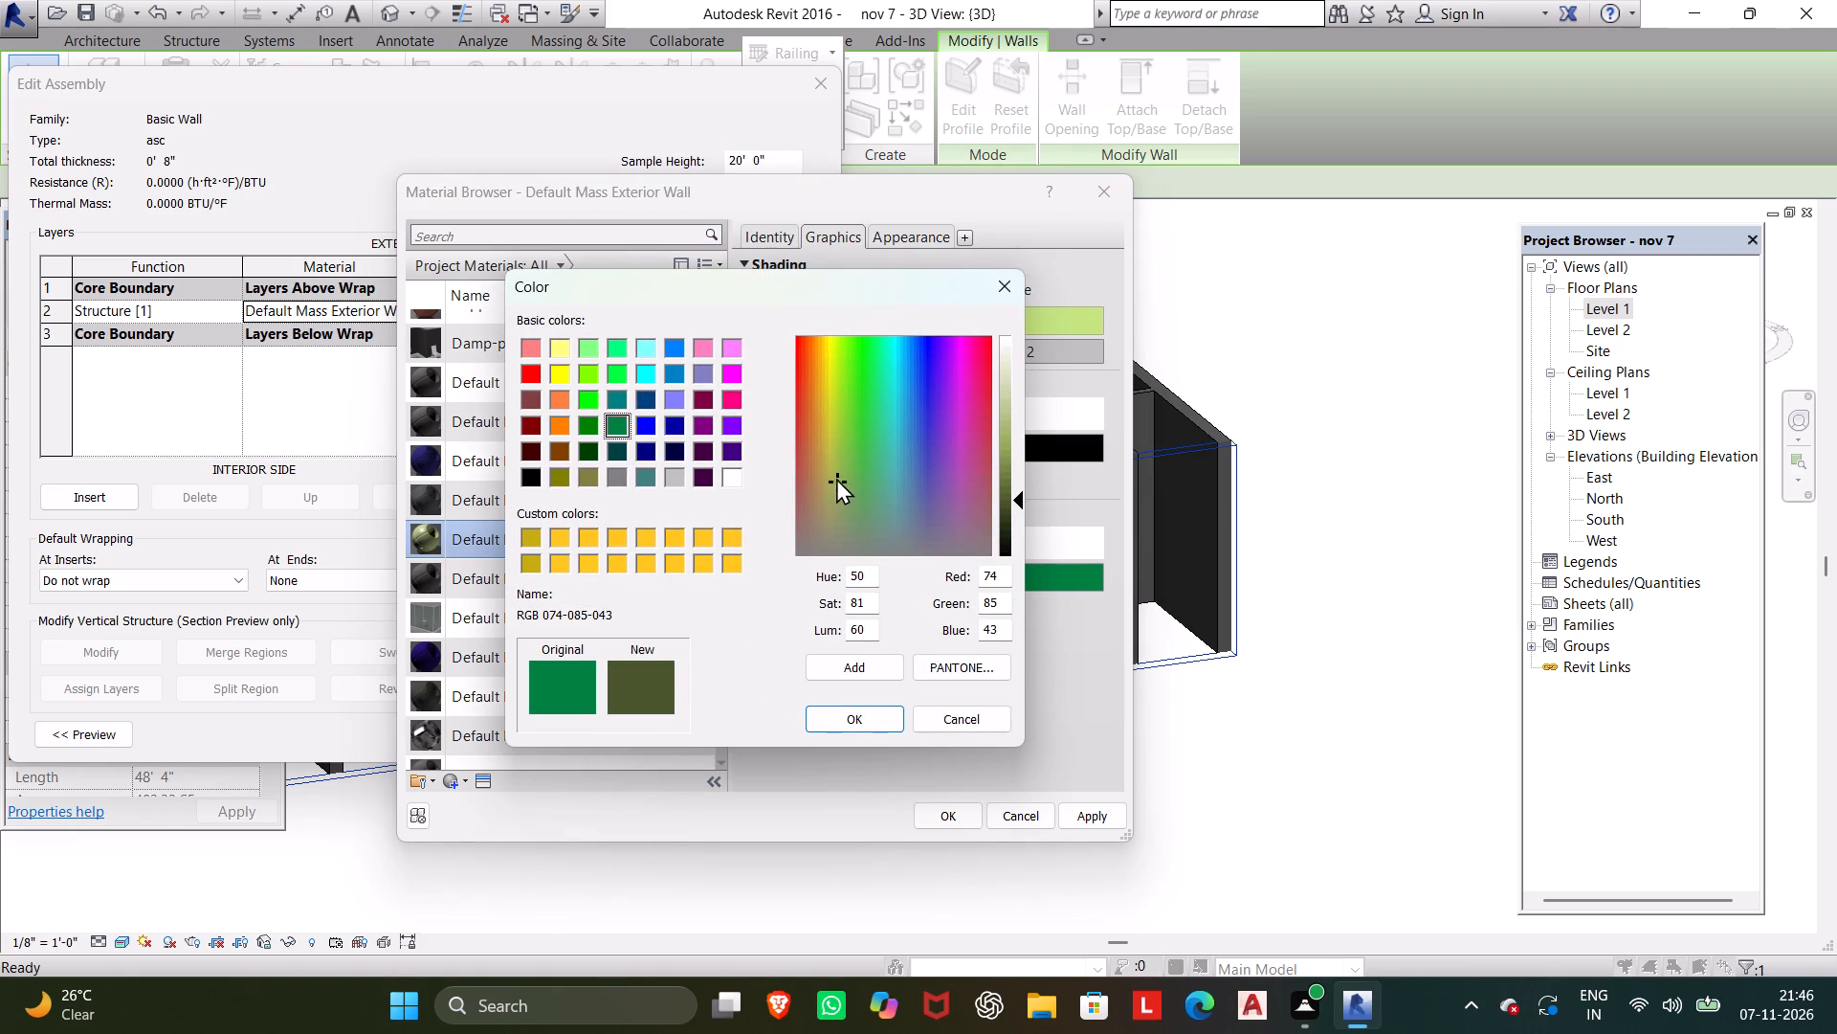
{"action": "left_click", "coordinate": [816, 388]}
{"action": "left_click", "coordinate": [816, 353]}
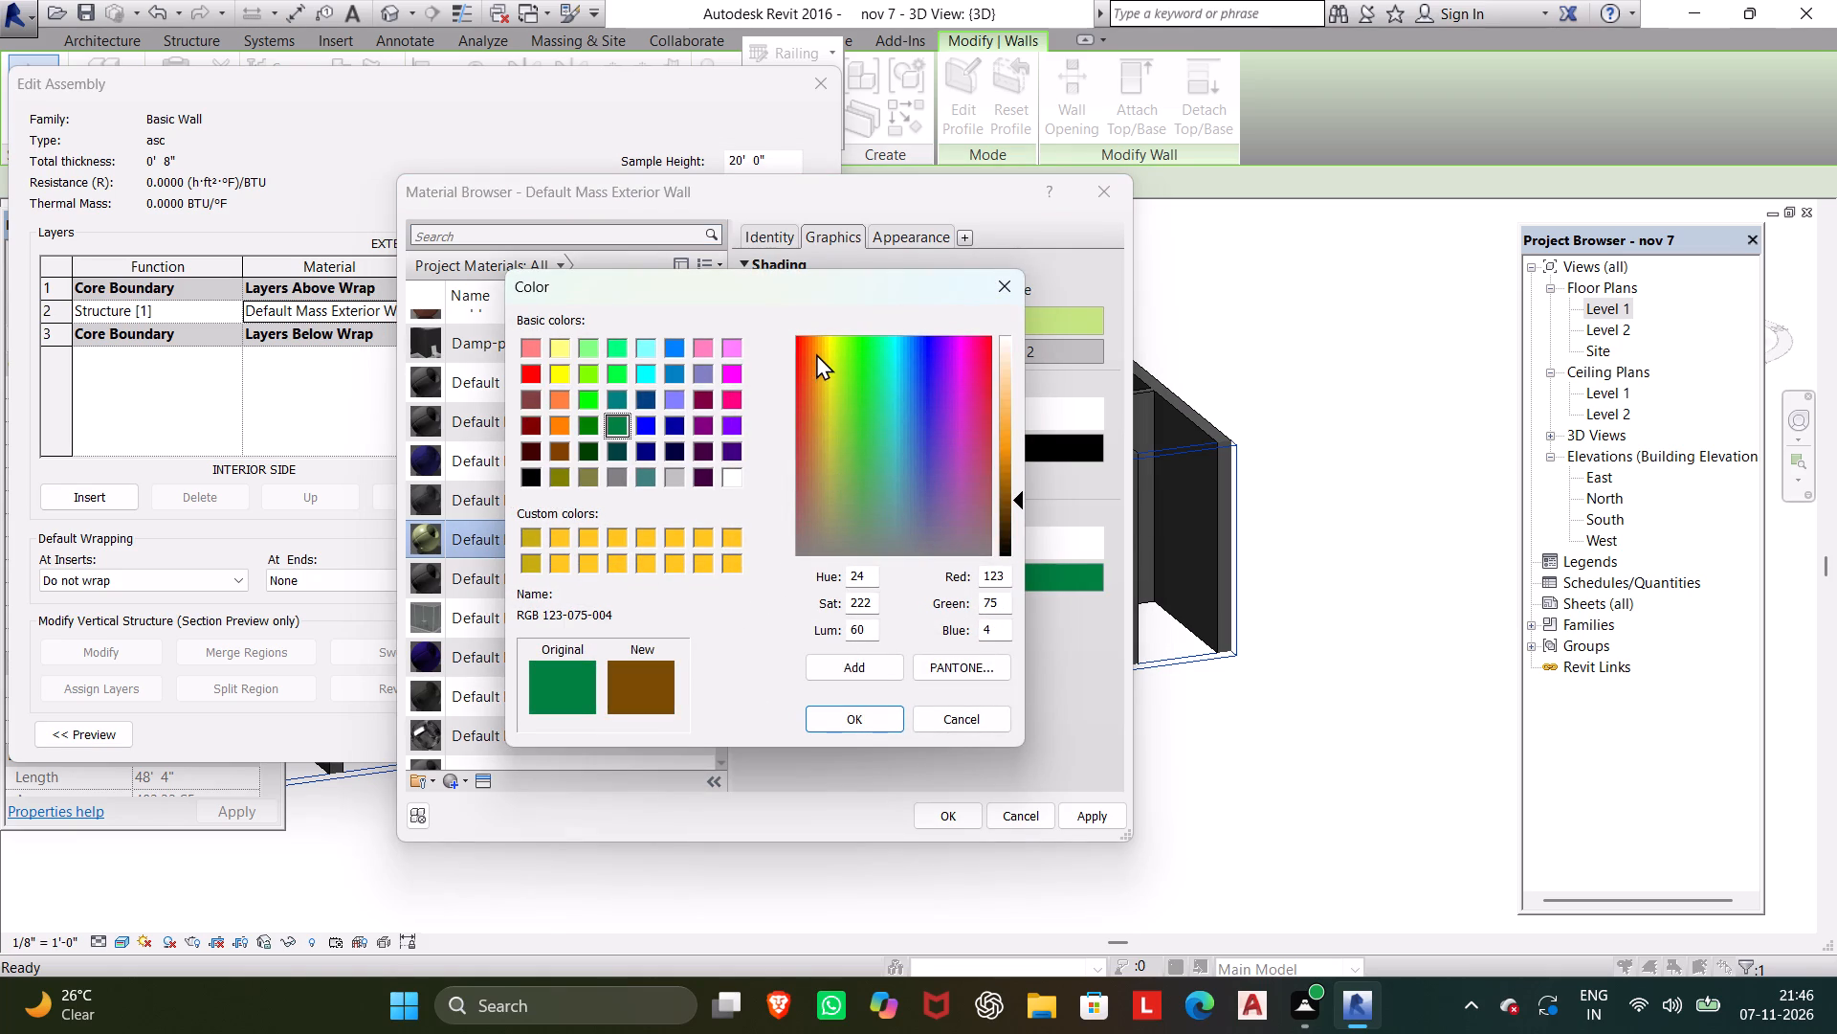
{"action": "left_click", "coordinate": [808, 353]}
{"action": "left_click", "coordinate": [875, 718]}
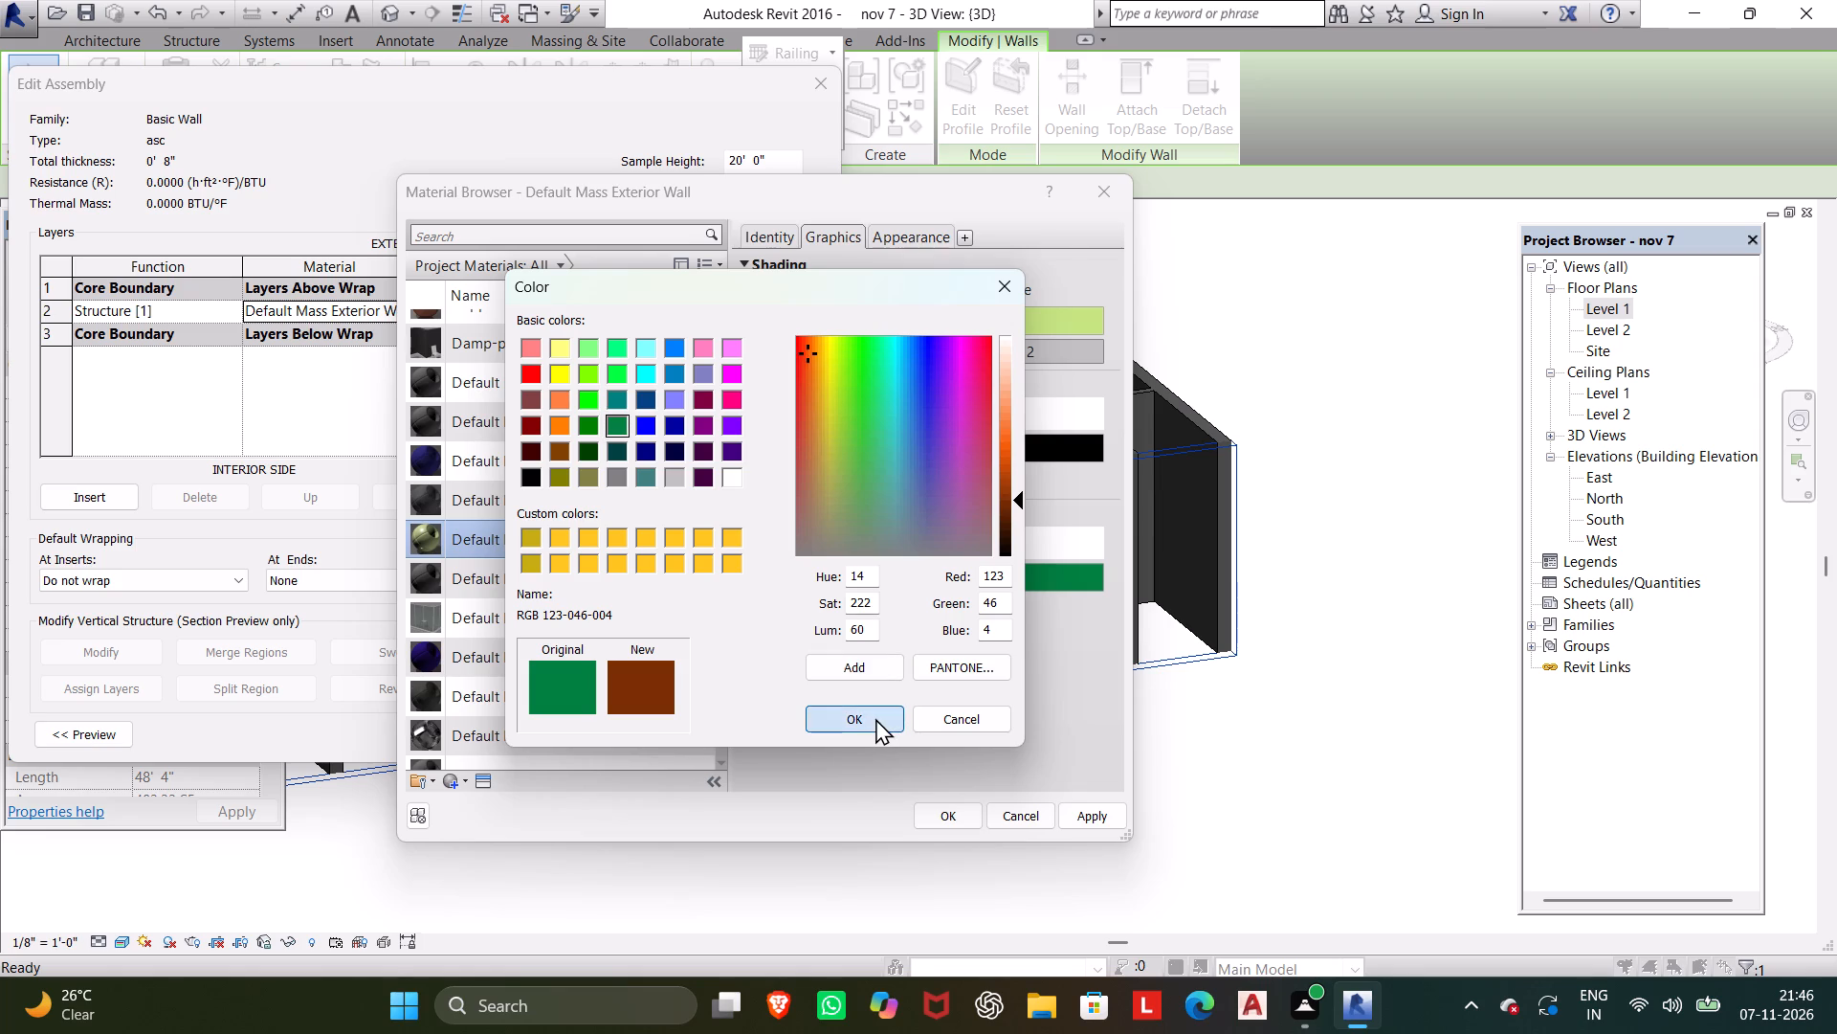
{"action": "left_click", "coordinate": [931, 812]}
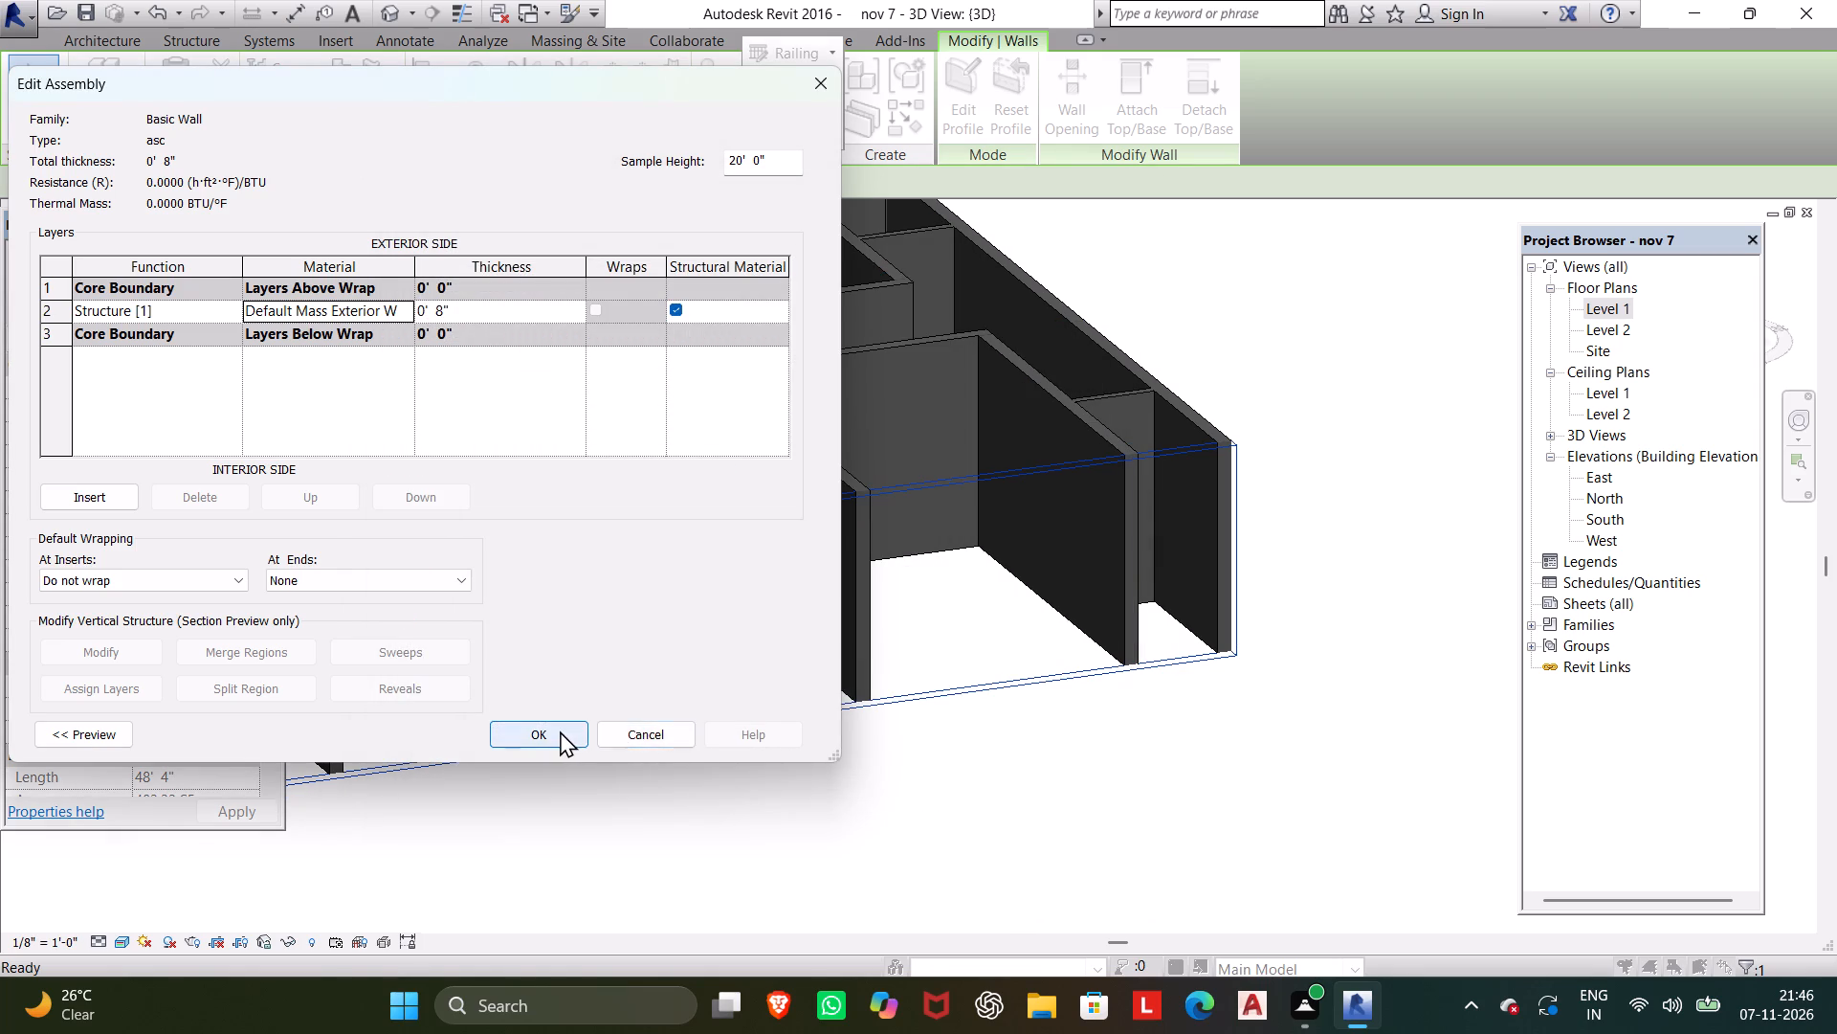
{"action": "left_click", "coordinate": [560, 731]}
{"action": "left_click", "coordinate": [781, 738]}
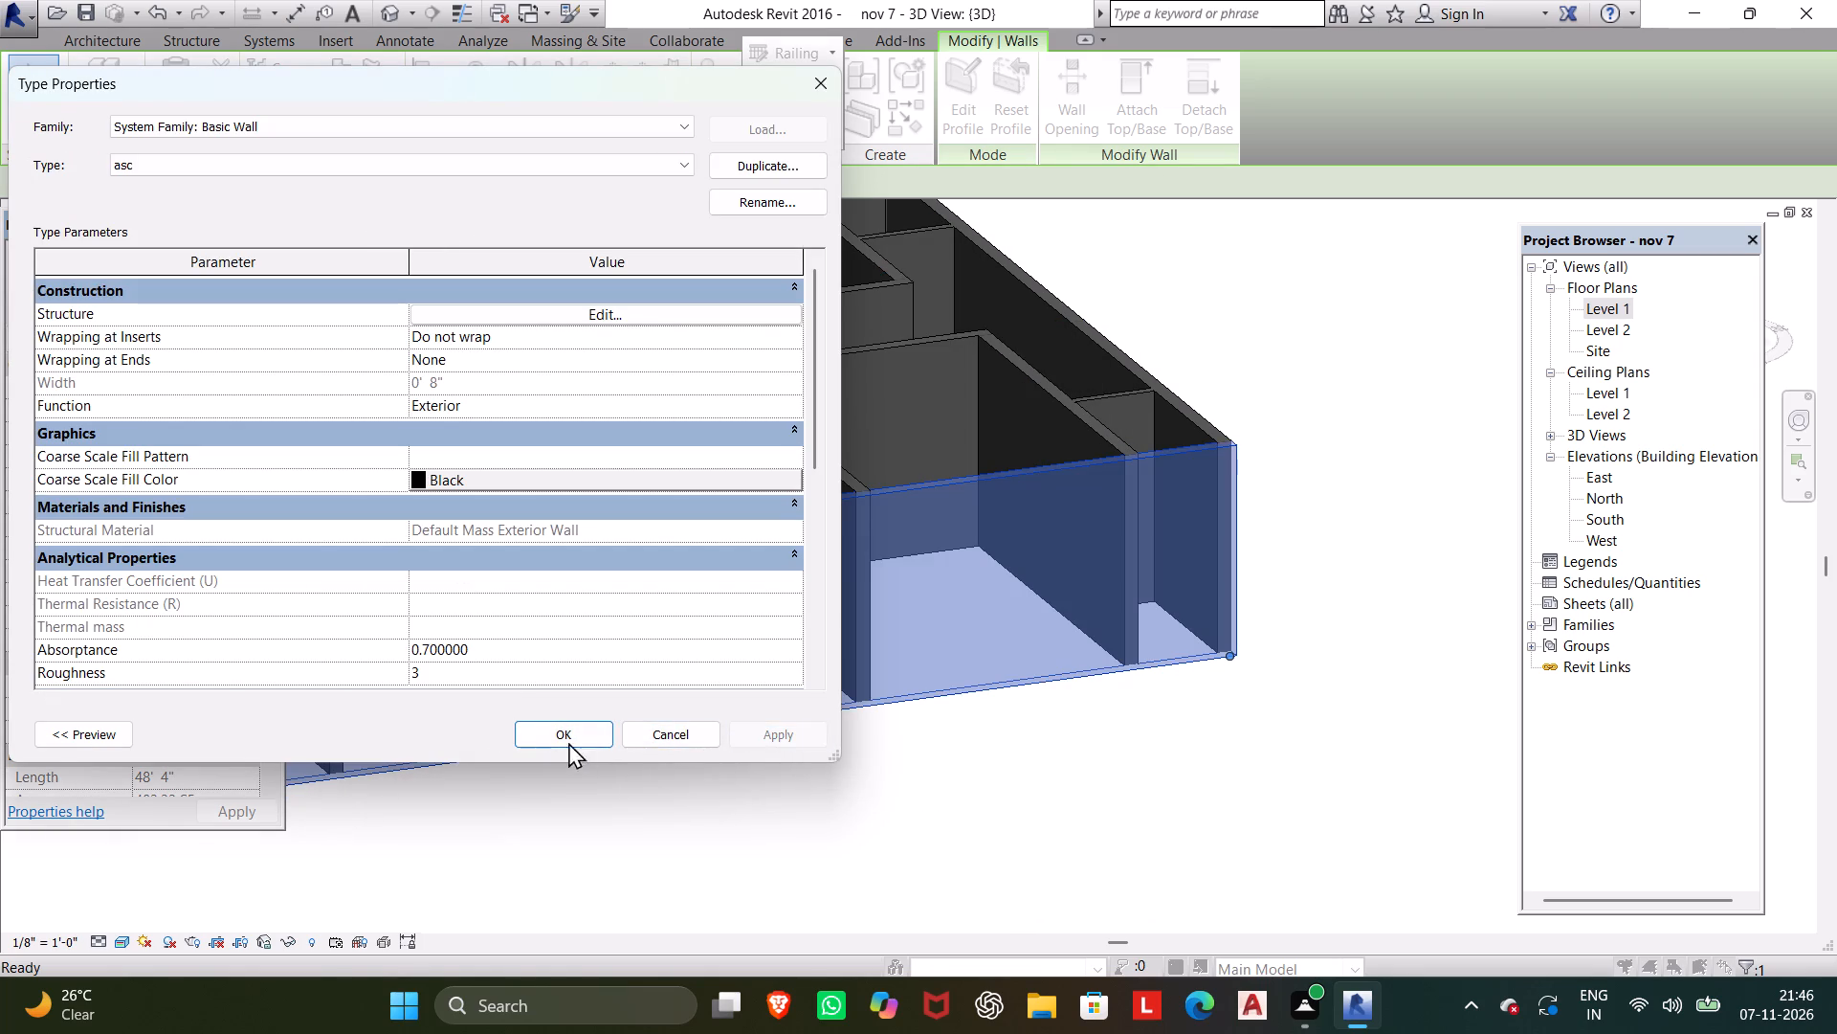
{"action": "left_click", "coordinate": [559, 719]}
{"action": "left_click", "coordinate": [564, 732]}
{"action": "key", "text": "Escape"}
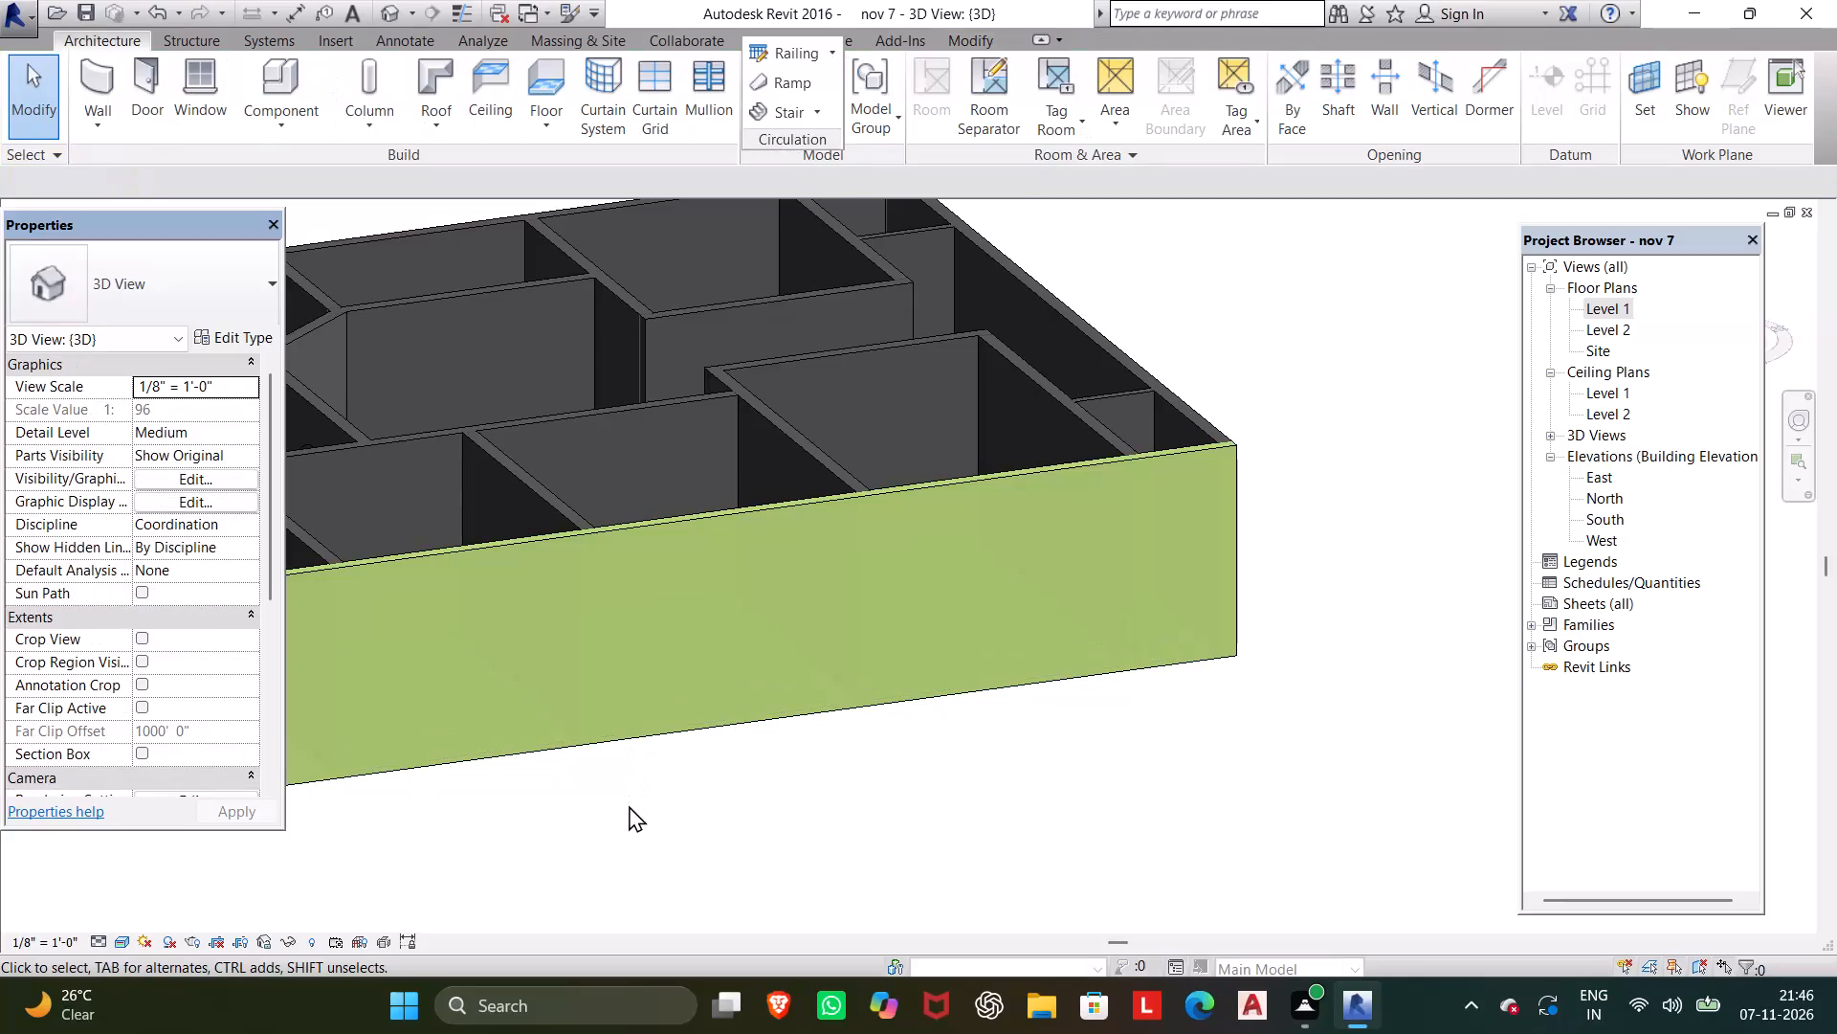
Reopen the asc exterior wall's structure layer material, Default Mass Exterior Wall, and turn off Use Render Appearance for its shading.
{"action": "middle_click_drag", "start_coordinate": [615, 859], "coordinate": [753, 800], "text": "shift"}
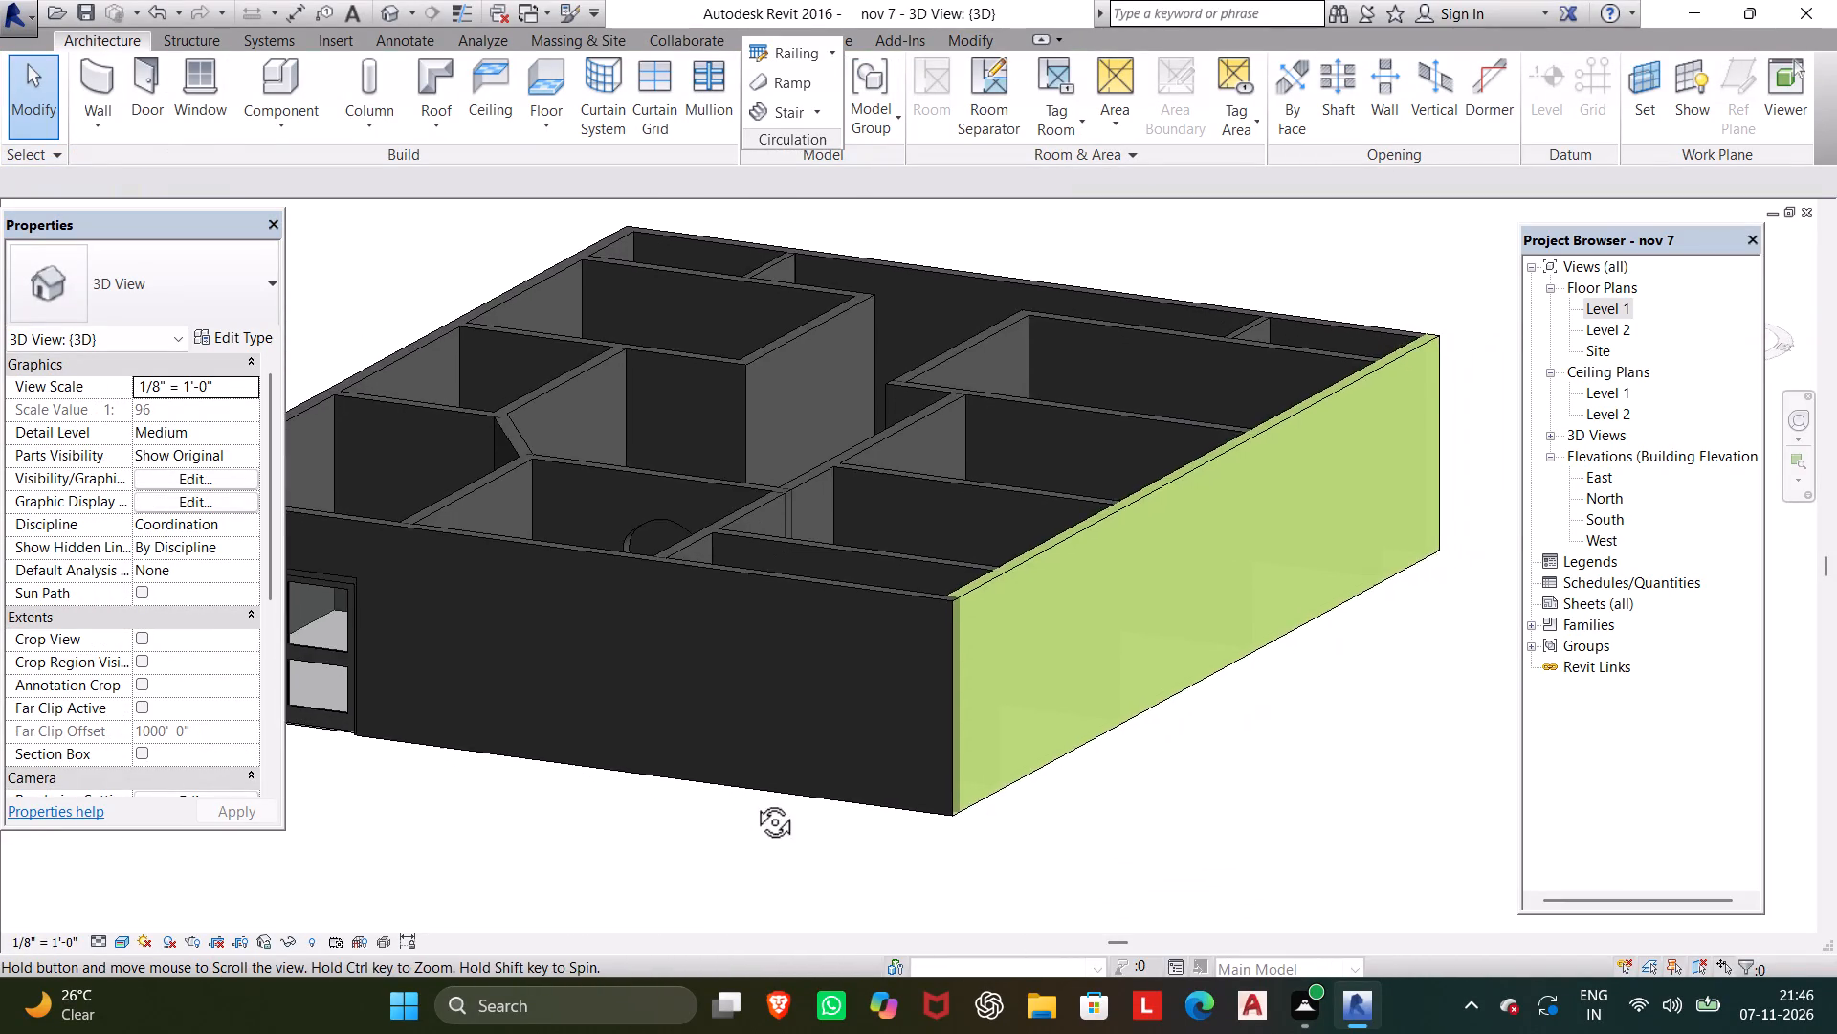
{"action": "middle_click_drag", "start_coordinate": [753, 800], "coordinate": [823, 840], "text": "shift"}
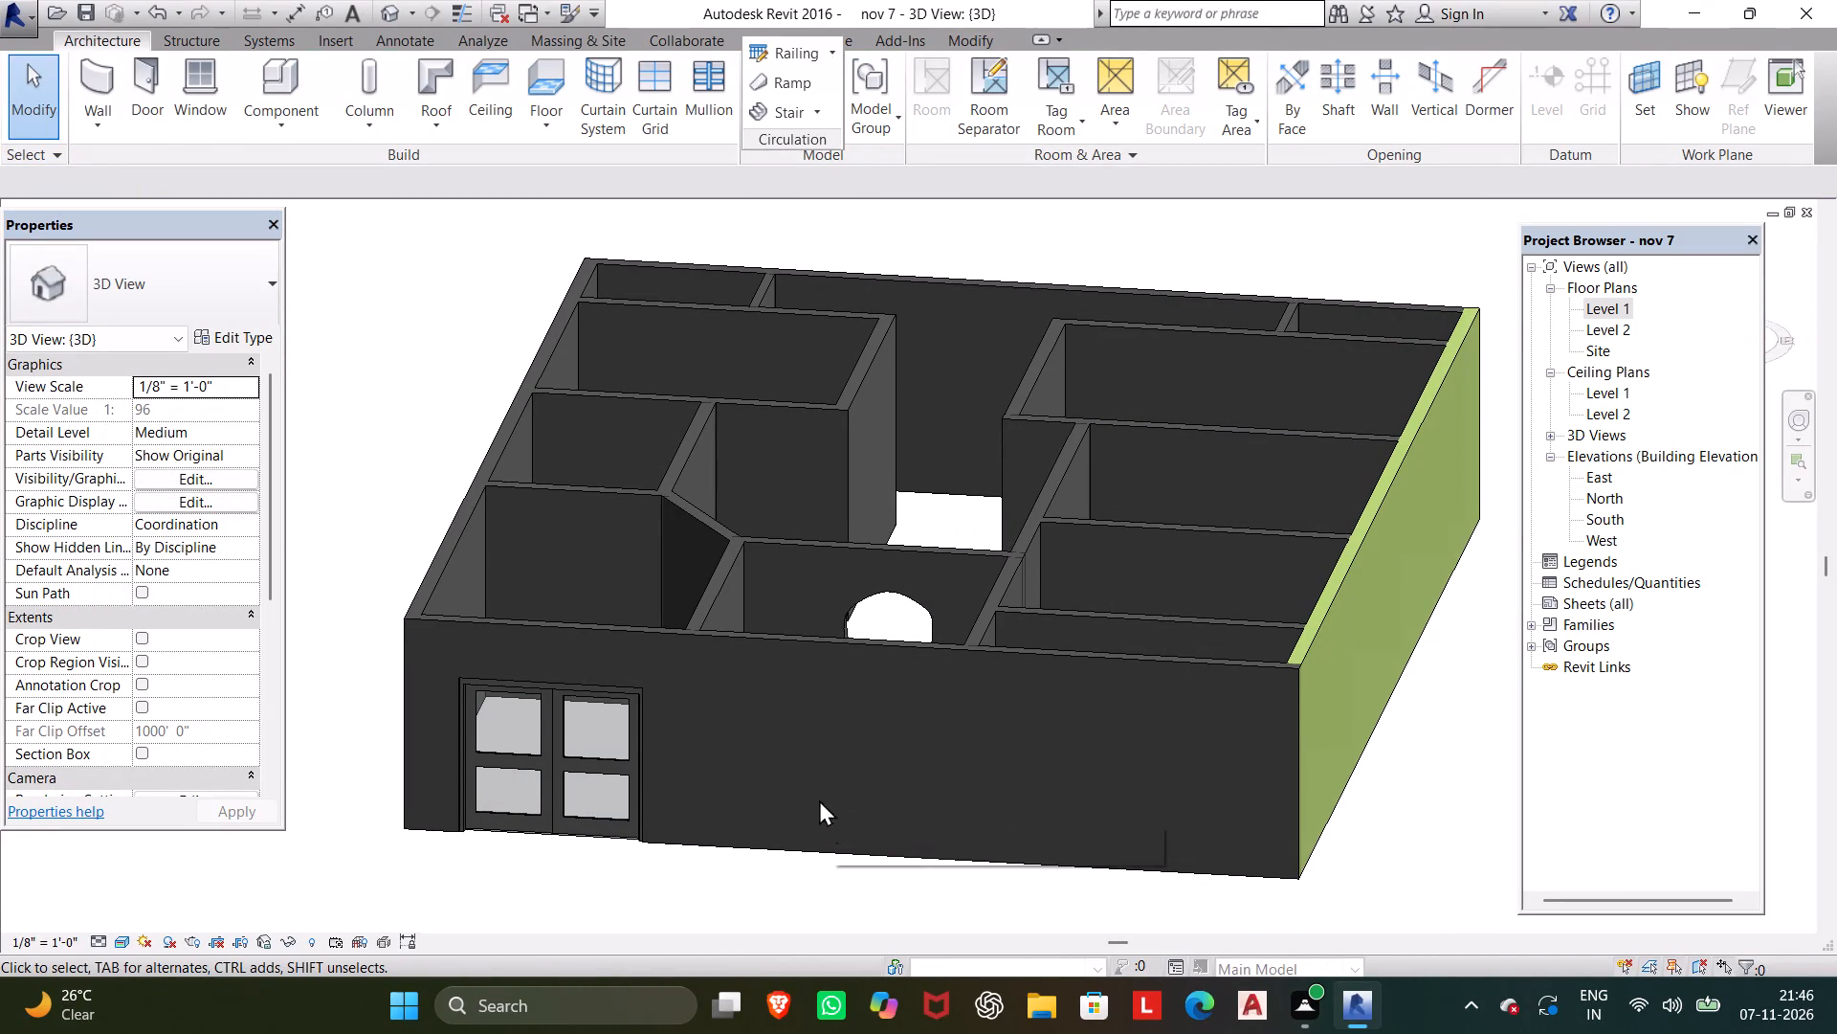
{"action": "middle_click_drag", "start_coordinate": [819, 799], "coordinate": [617, 756]}
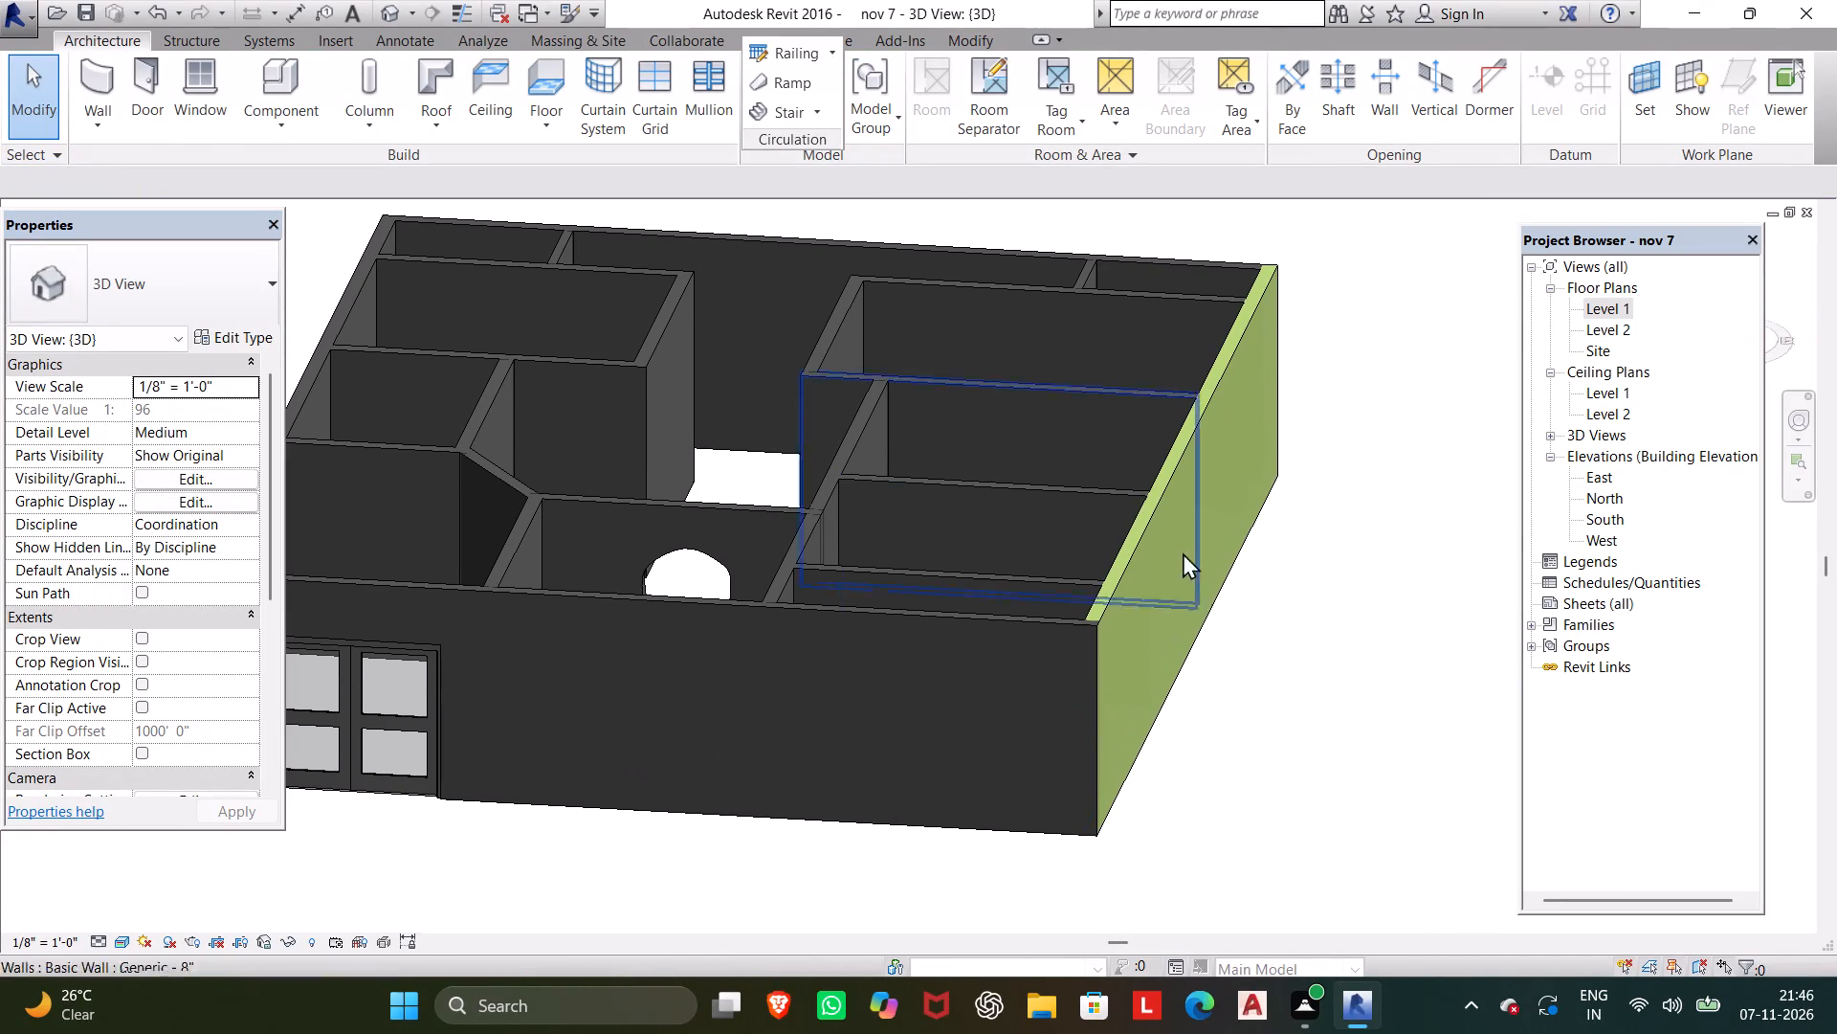
{"action": "left_click", "coordinate": [1131, 537]}
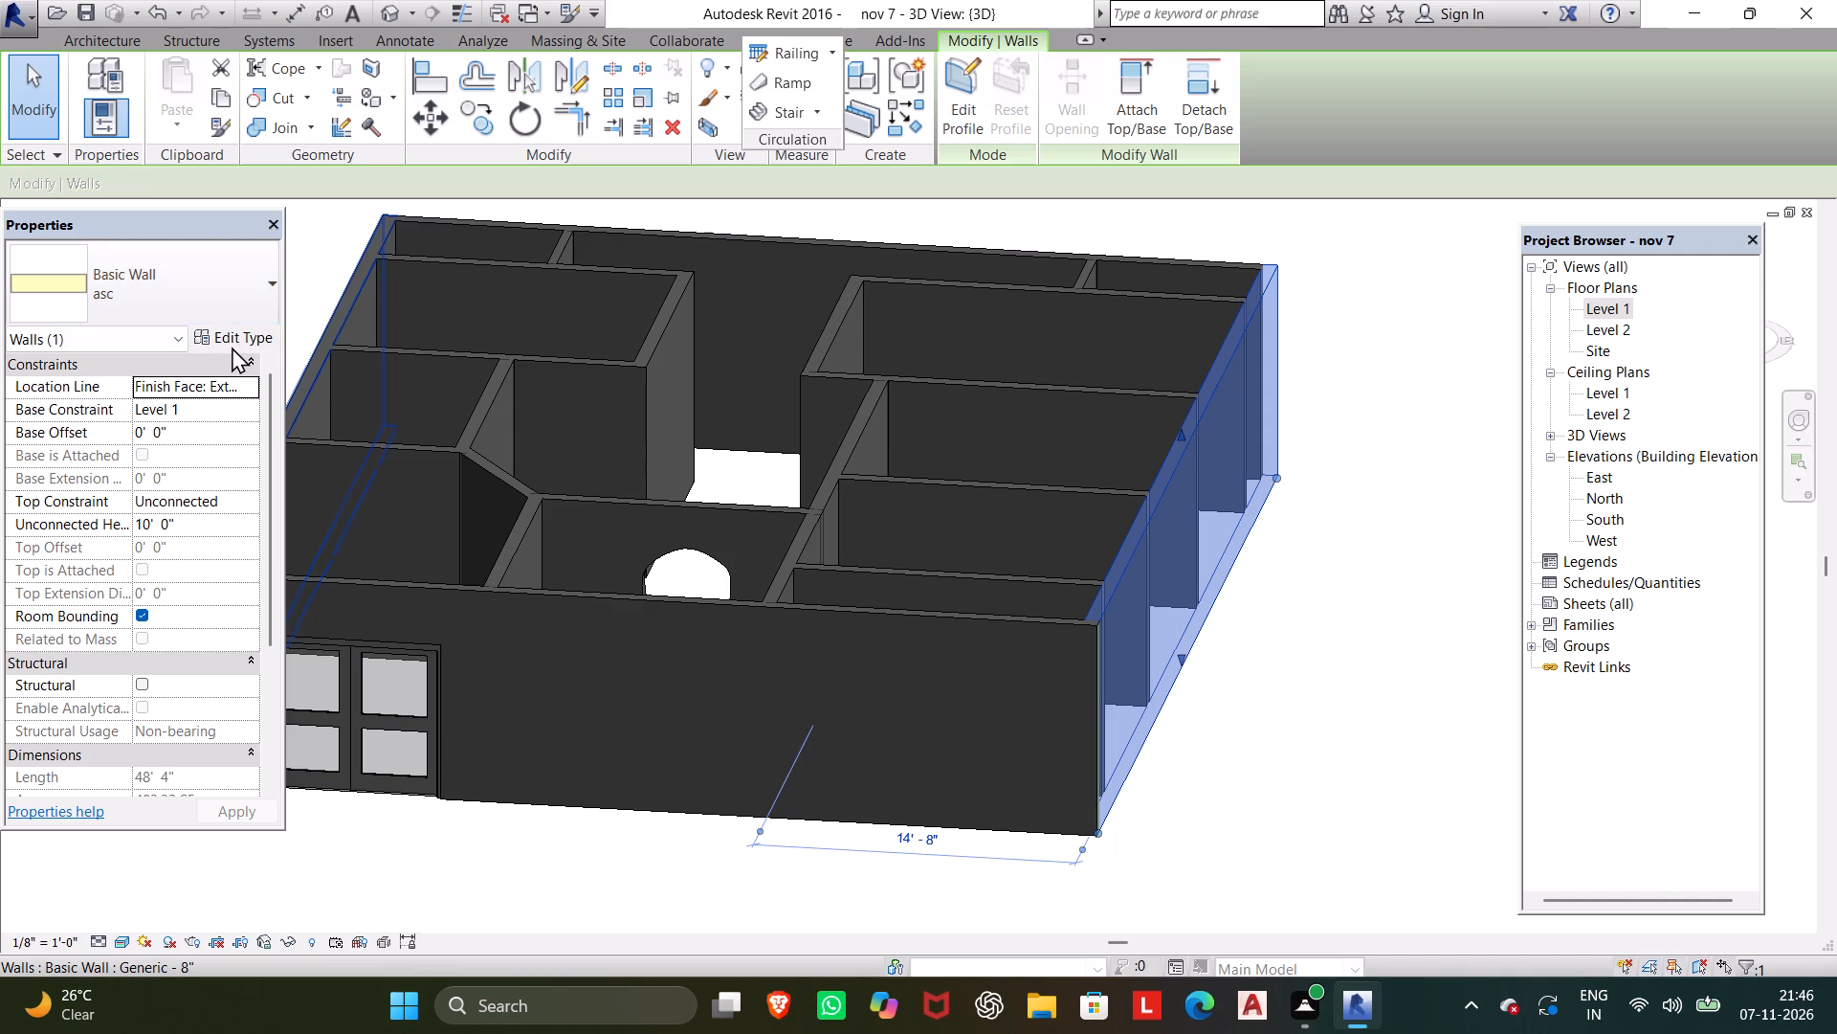
{"action": "left_click", "coordinate": [237, 345]}
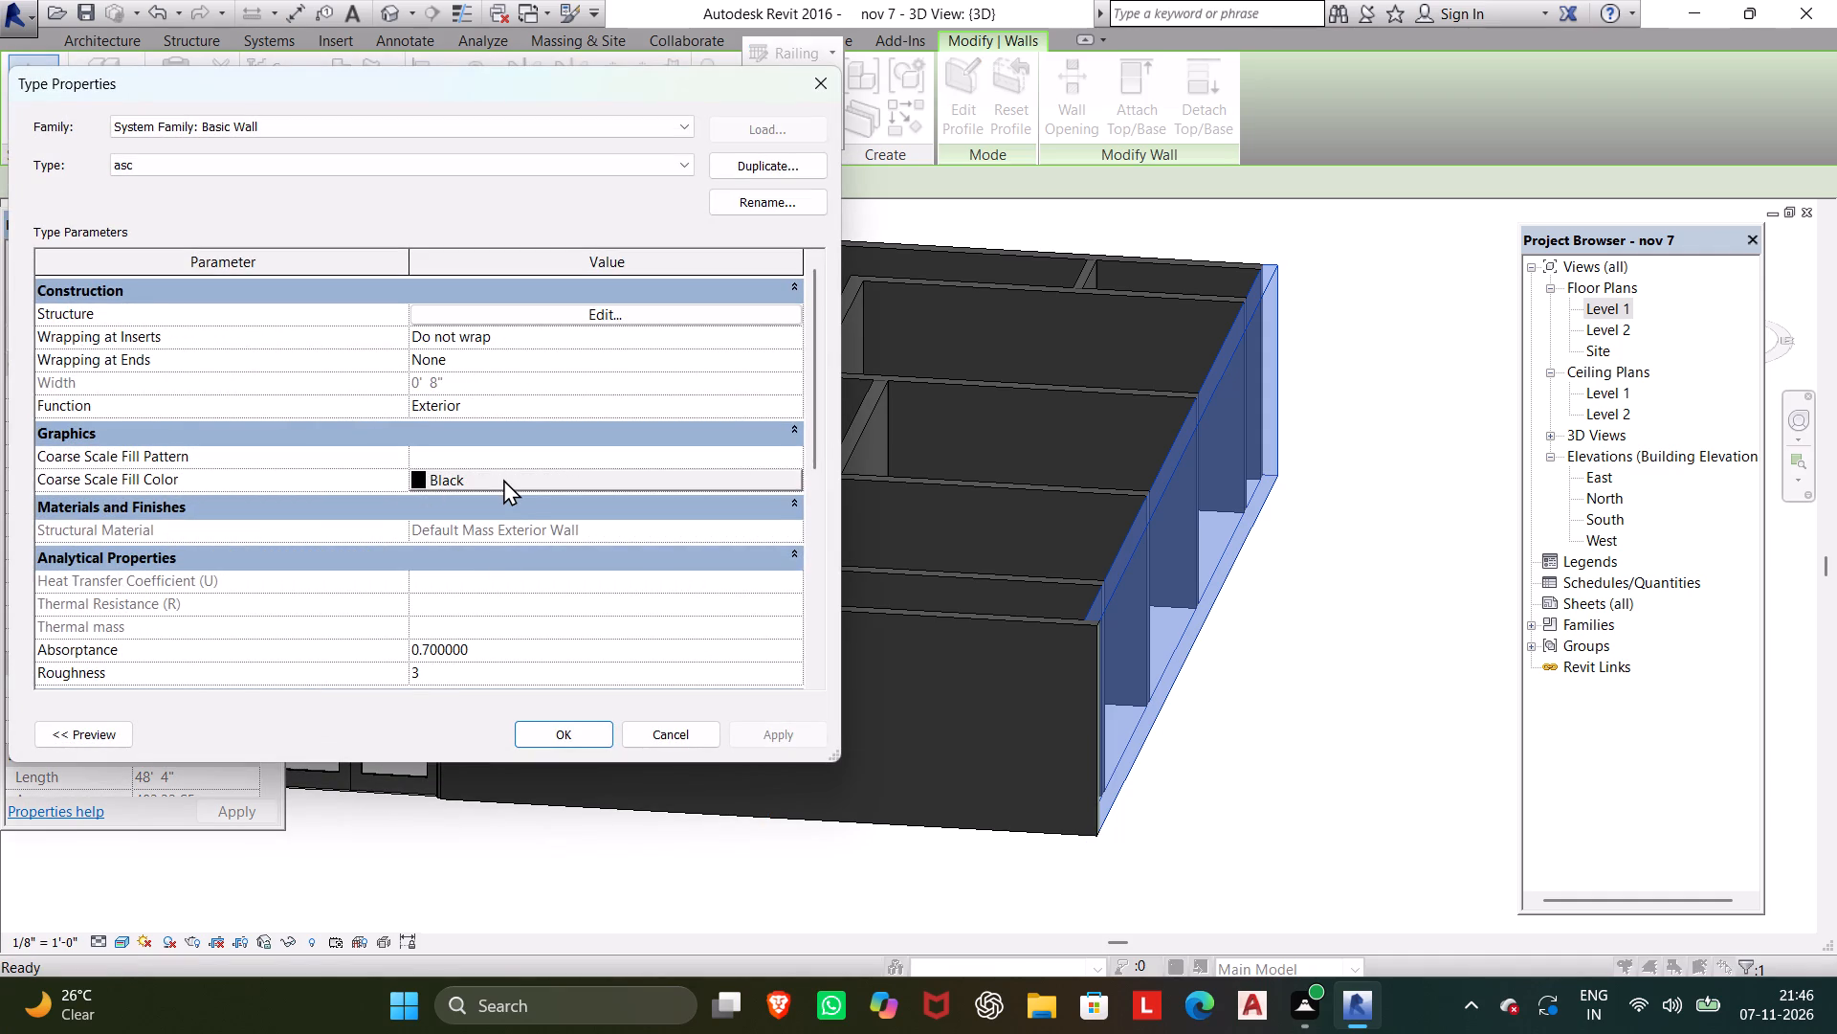
{"action": "scroll", "coordinate": [503, 479], "scroll_direction": "down", "scroll_amount": 1}
{"action": "scroll", "coordinate": [503, 479], "scroll_direction": "up", "scroll_amount": 2}
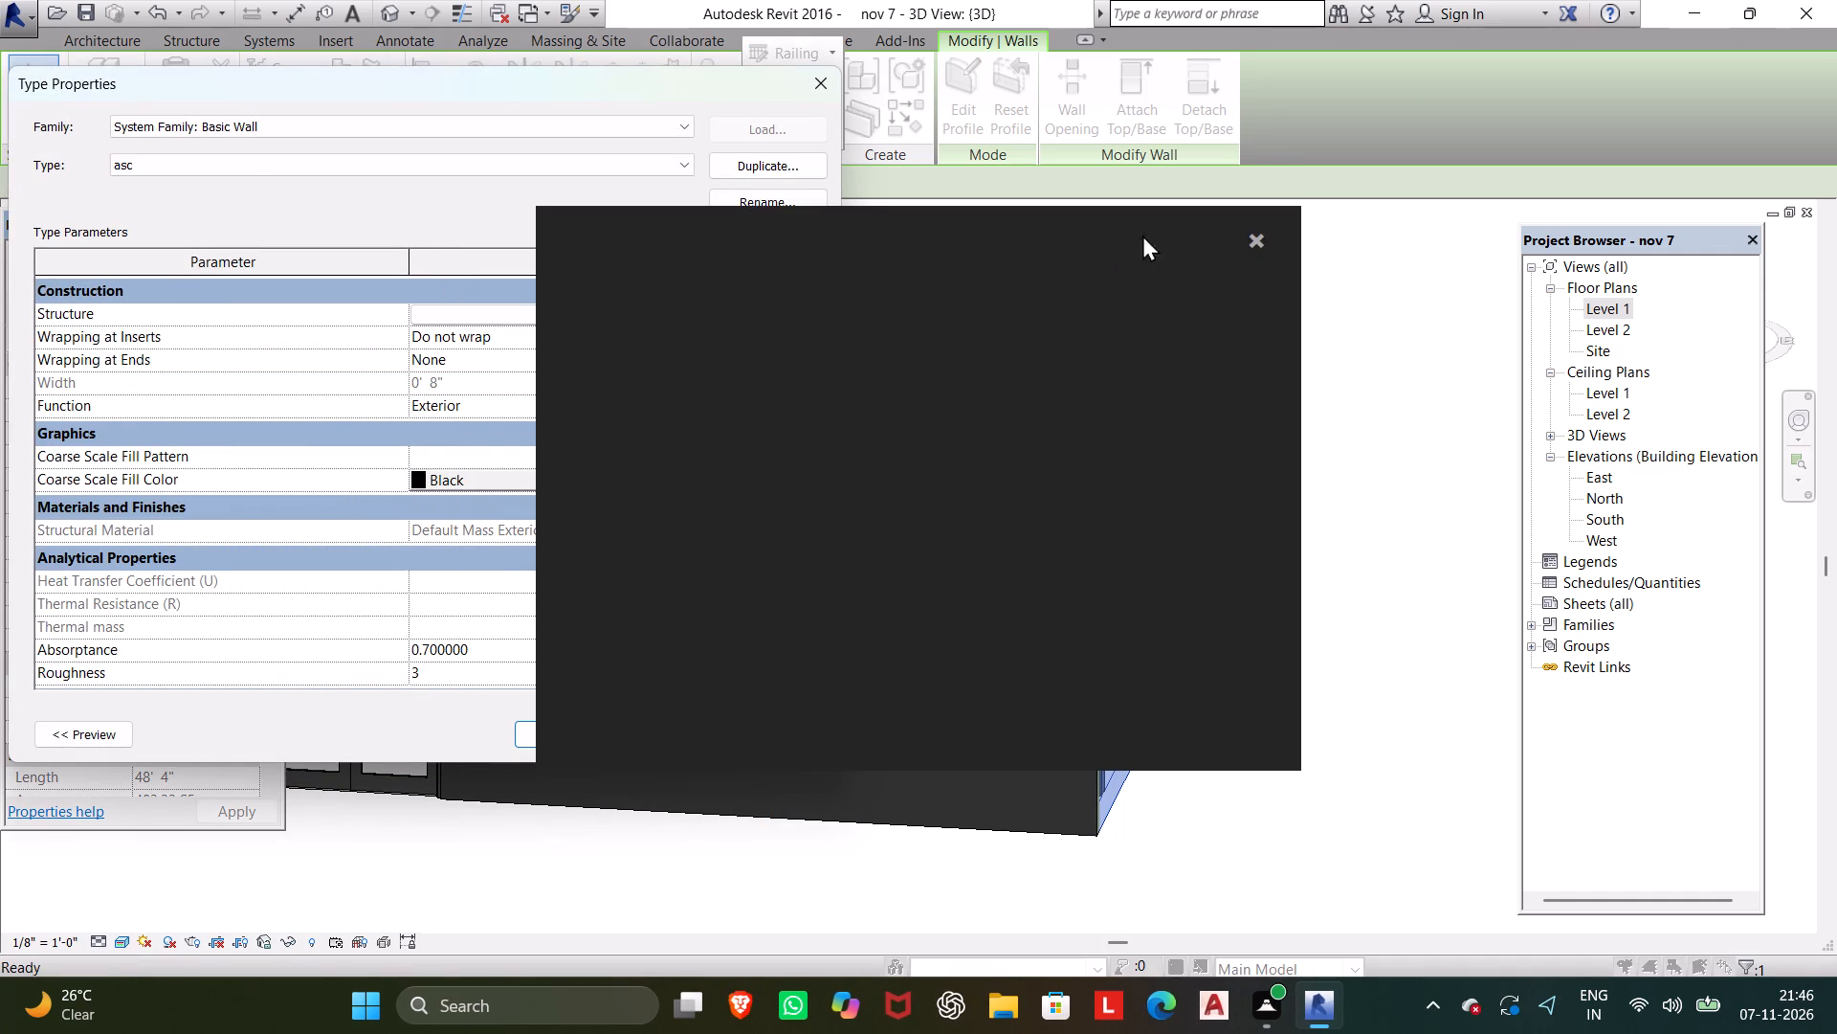
{"action": "left_click", "coordinate": [1263, 238]}
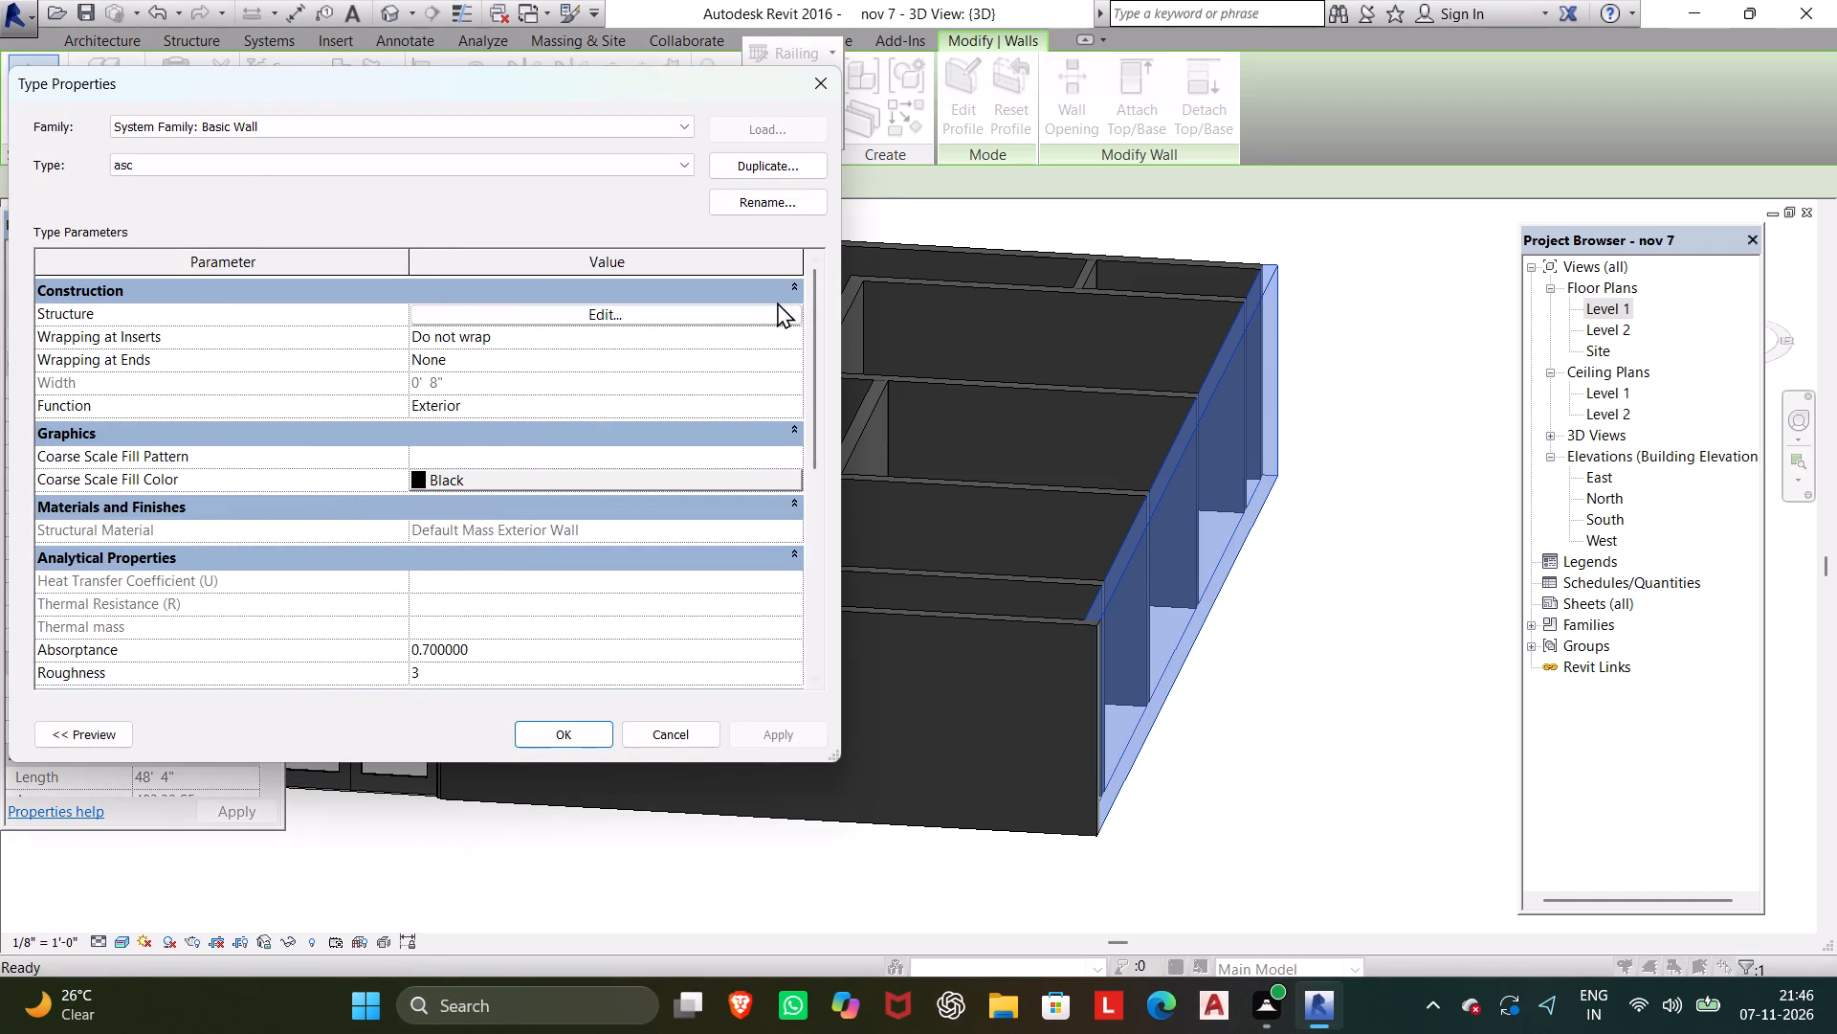
{"action": "left_click", "coordinate": [743, 309]}
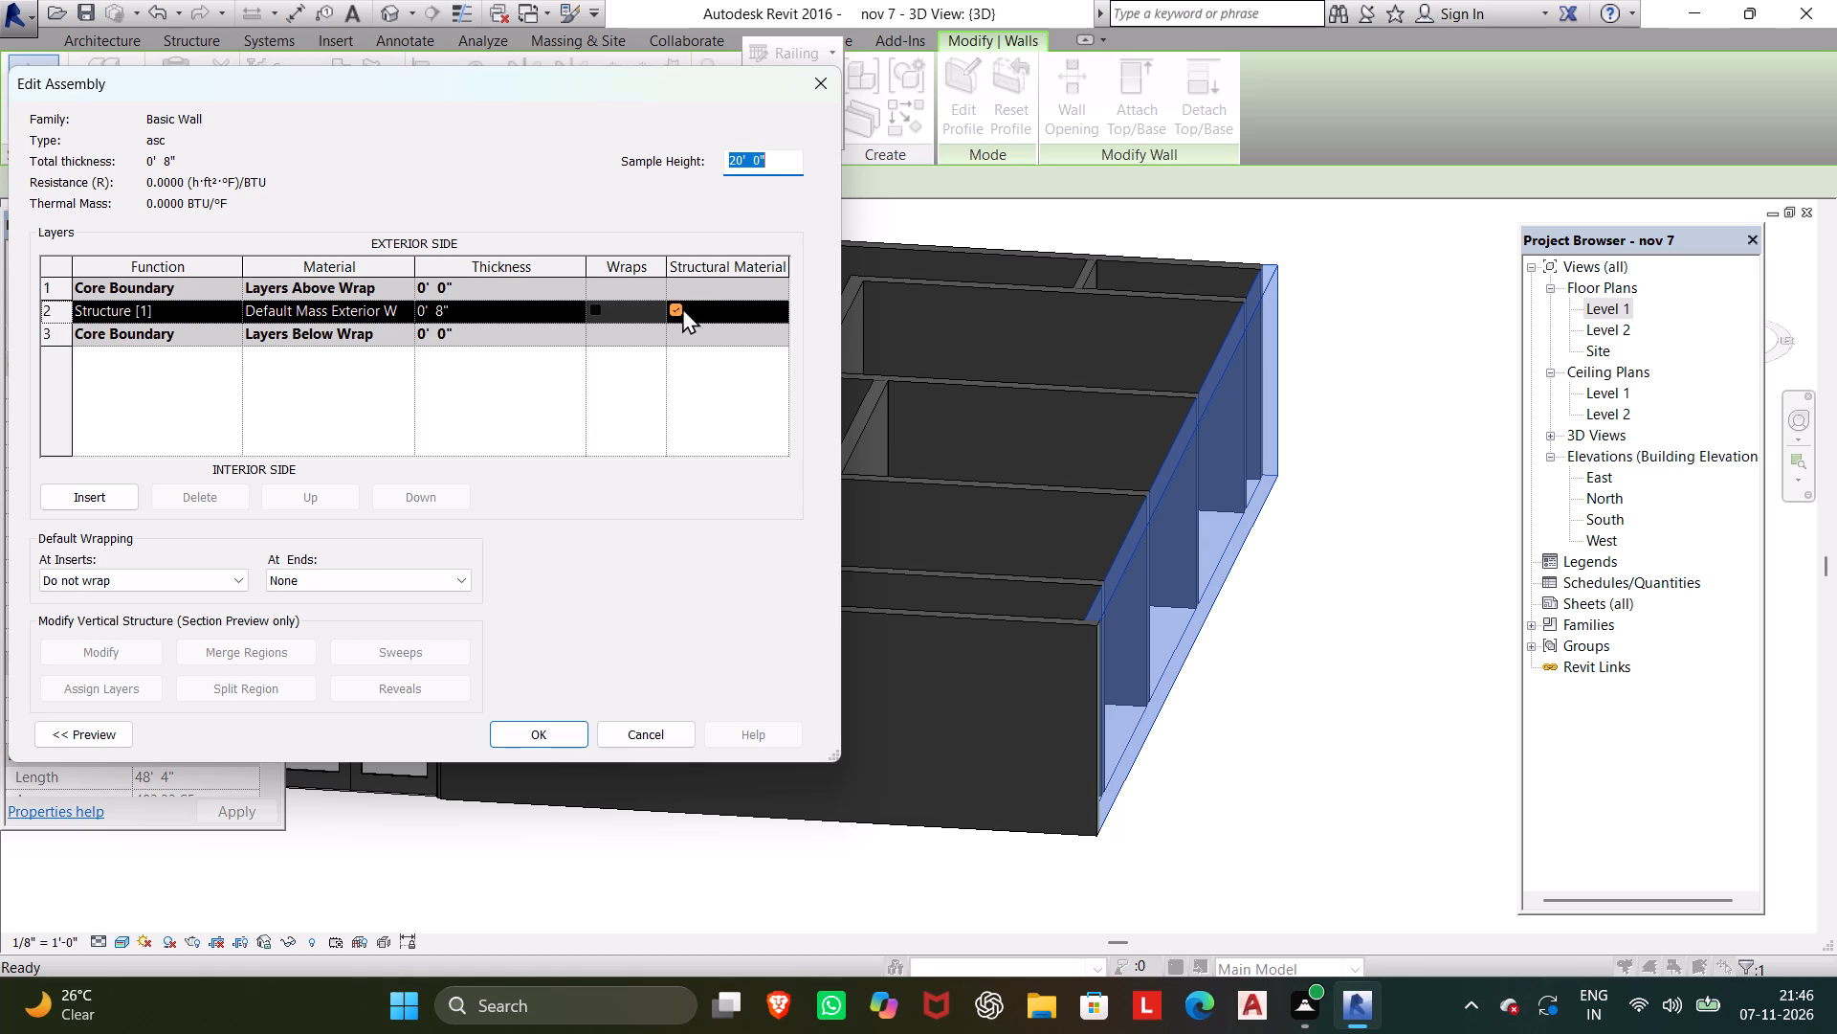
{"action": "left_click", "coordinate": [371, 306]}
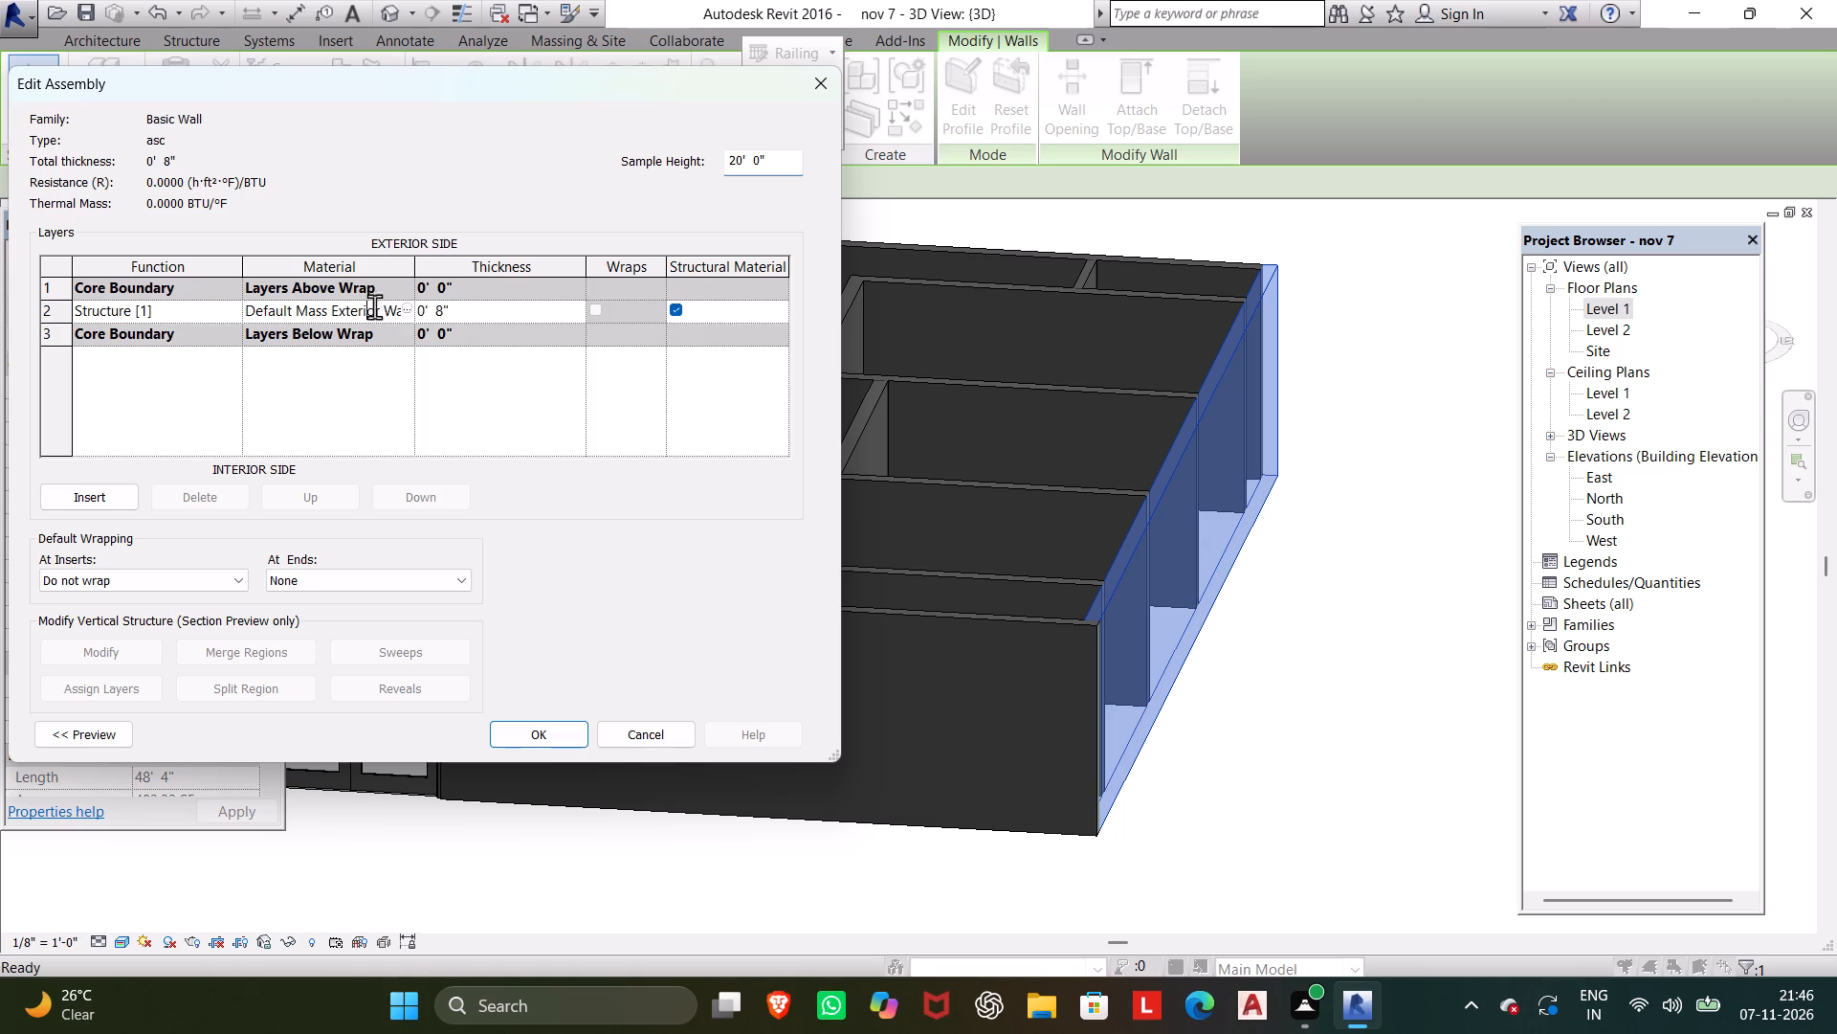
{"action": "left_click", "coordinate": [409, 308]}
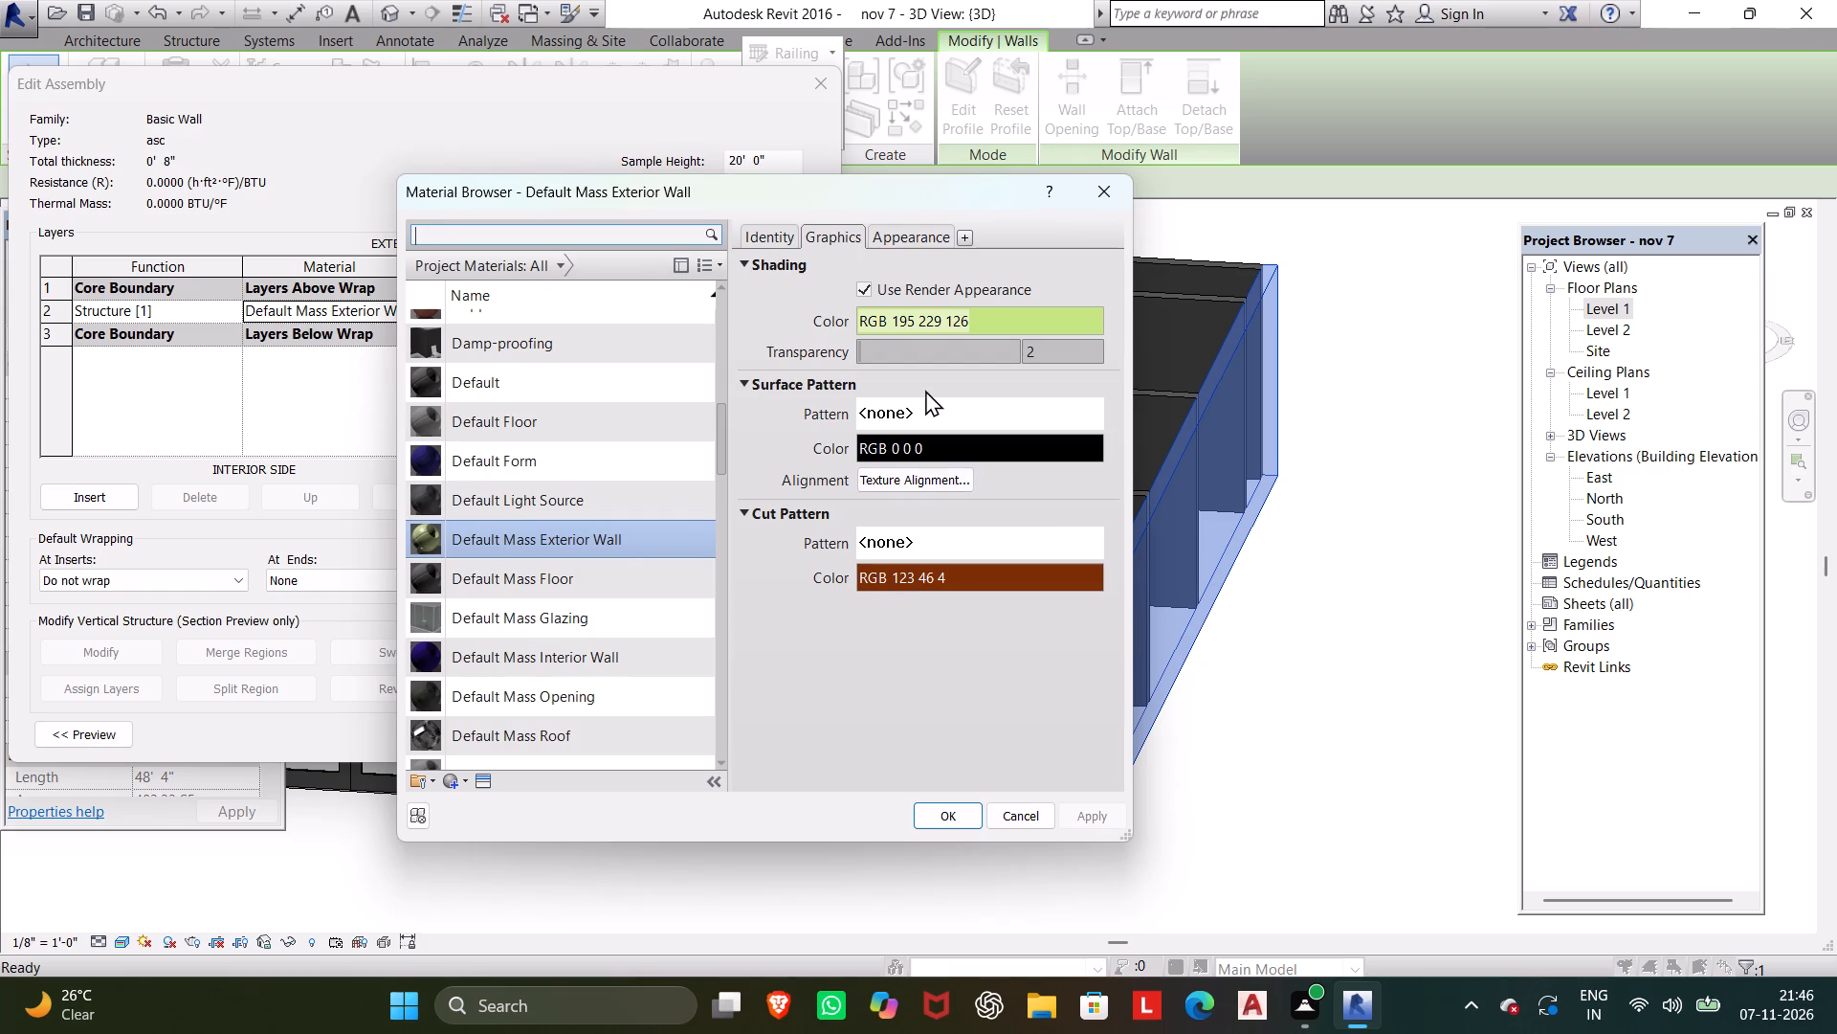
{"action": "left_click", "coordinate": [937, 322]}
{"action": "triple_click", "coordinate": [939, 319]}
{"action": "triple_click", "coordinate": [939, 319]}
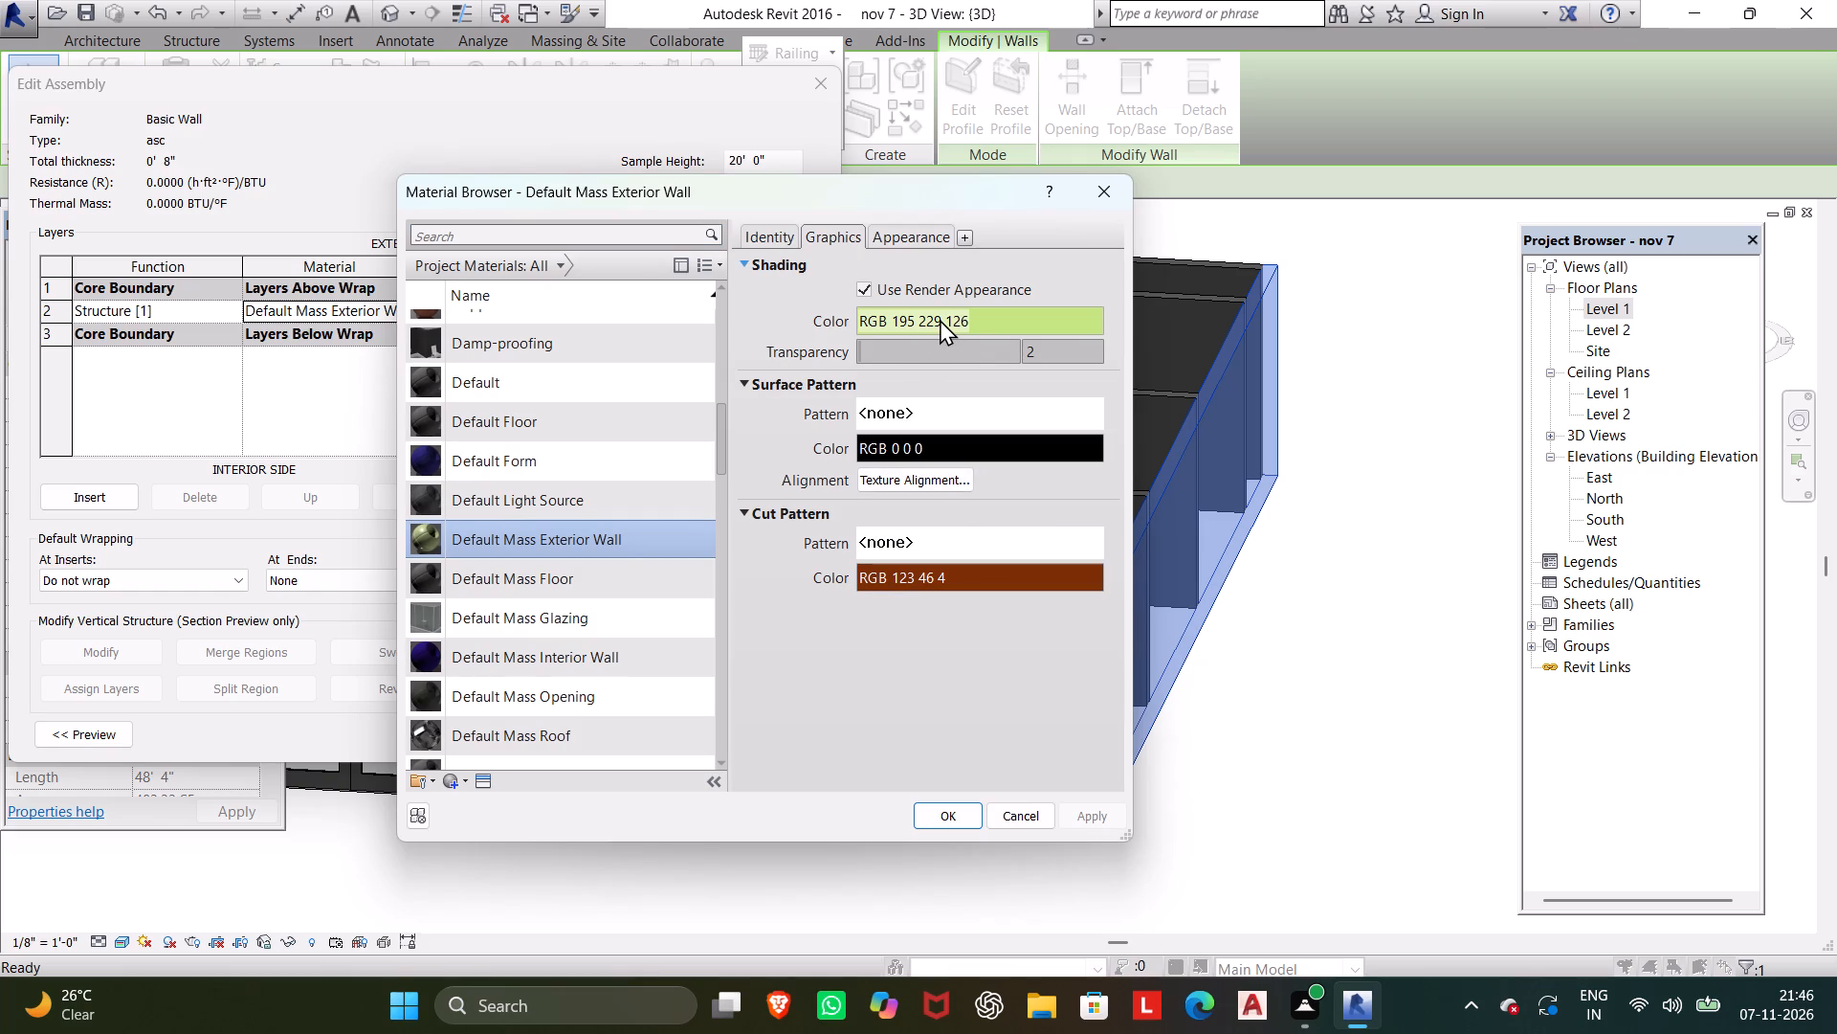
{"action": "left_click", "coordinate": [884, 296]}
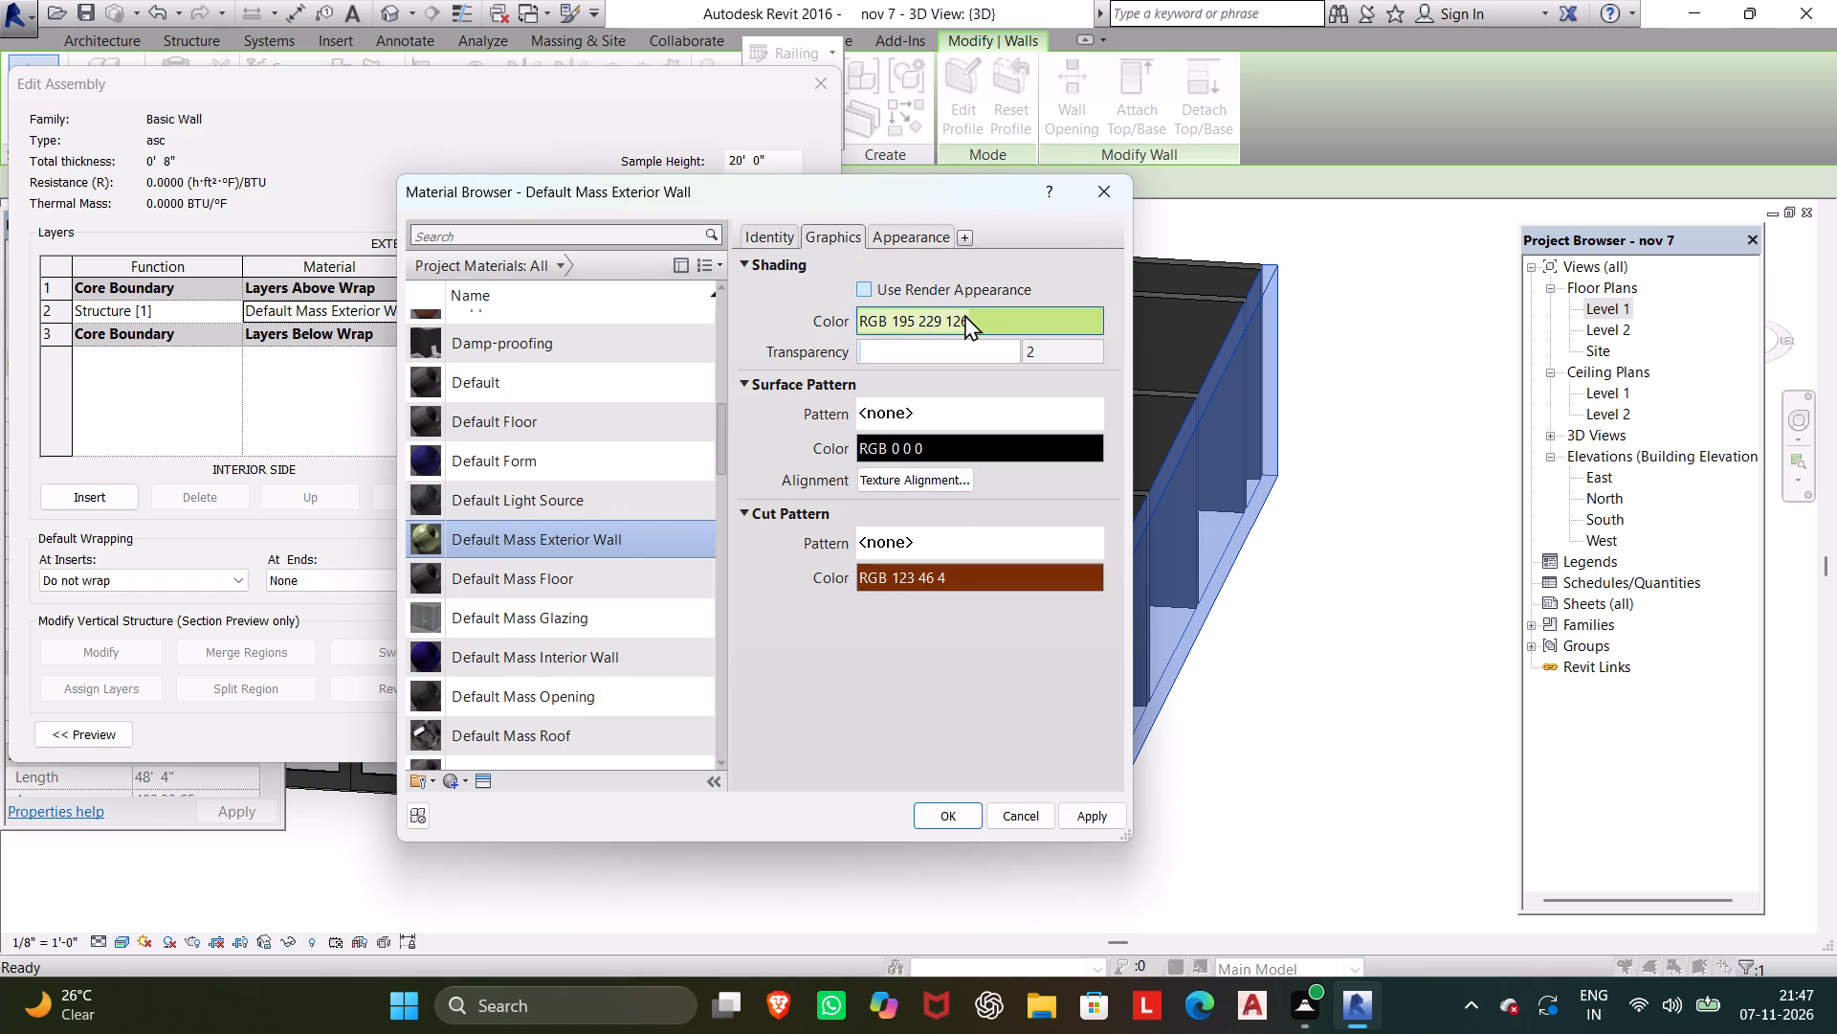
Set the material's shading color to blue, RGB 47 139 208, and accept the changes to the asc wall type.
{"action": "left_click", "coordinate": [966, 311]}
{"action": "left_click", "coordinate": [966, 311]}
{"action": "left_click", "coordinate": [850, 433]}
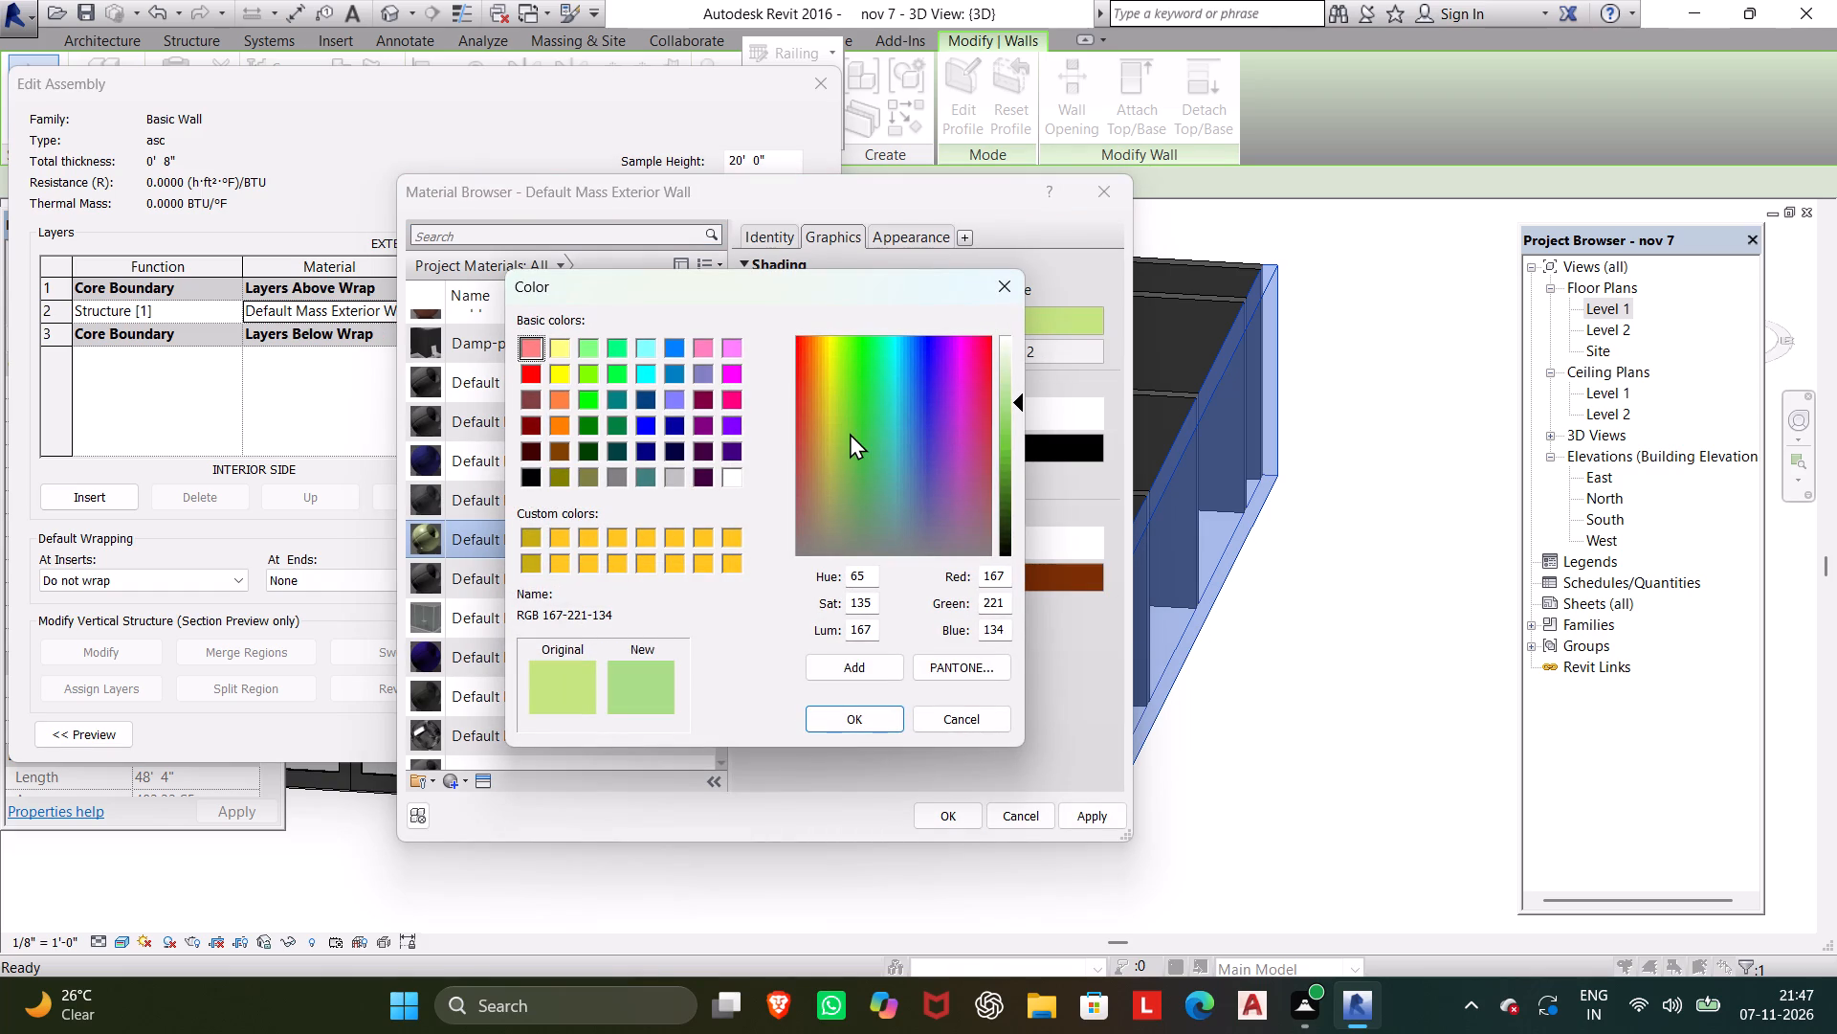
{"action": "left_click_drag", "start_coordinate": [848, 422], "coordinate": [925, 404]}
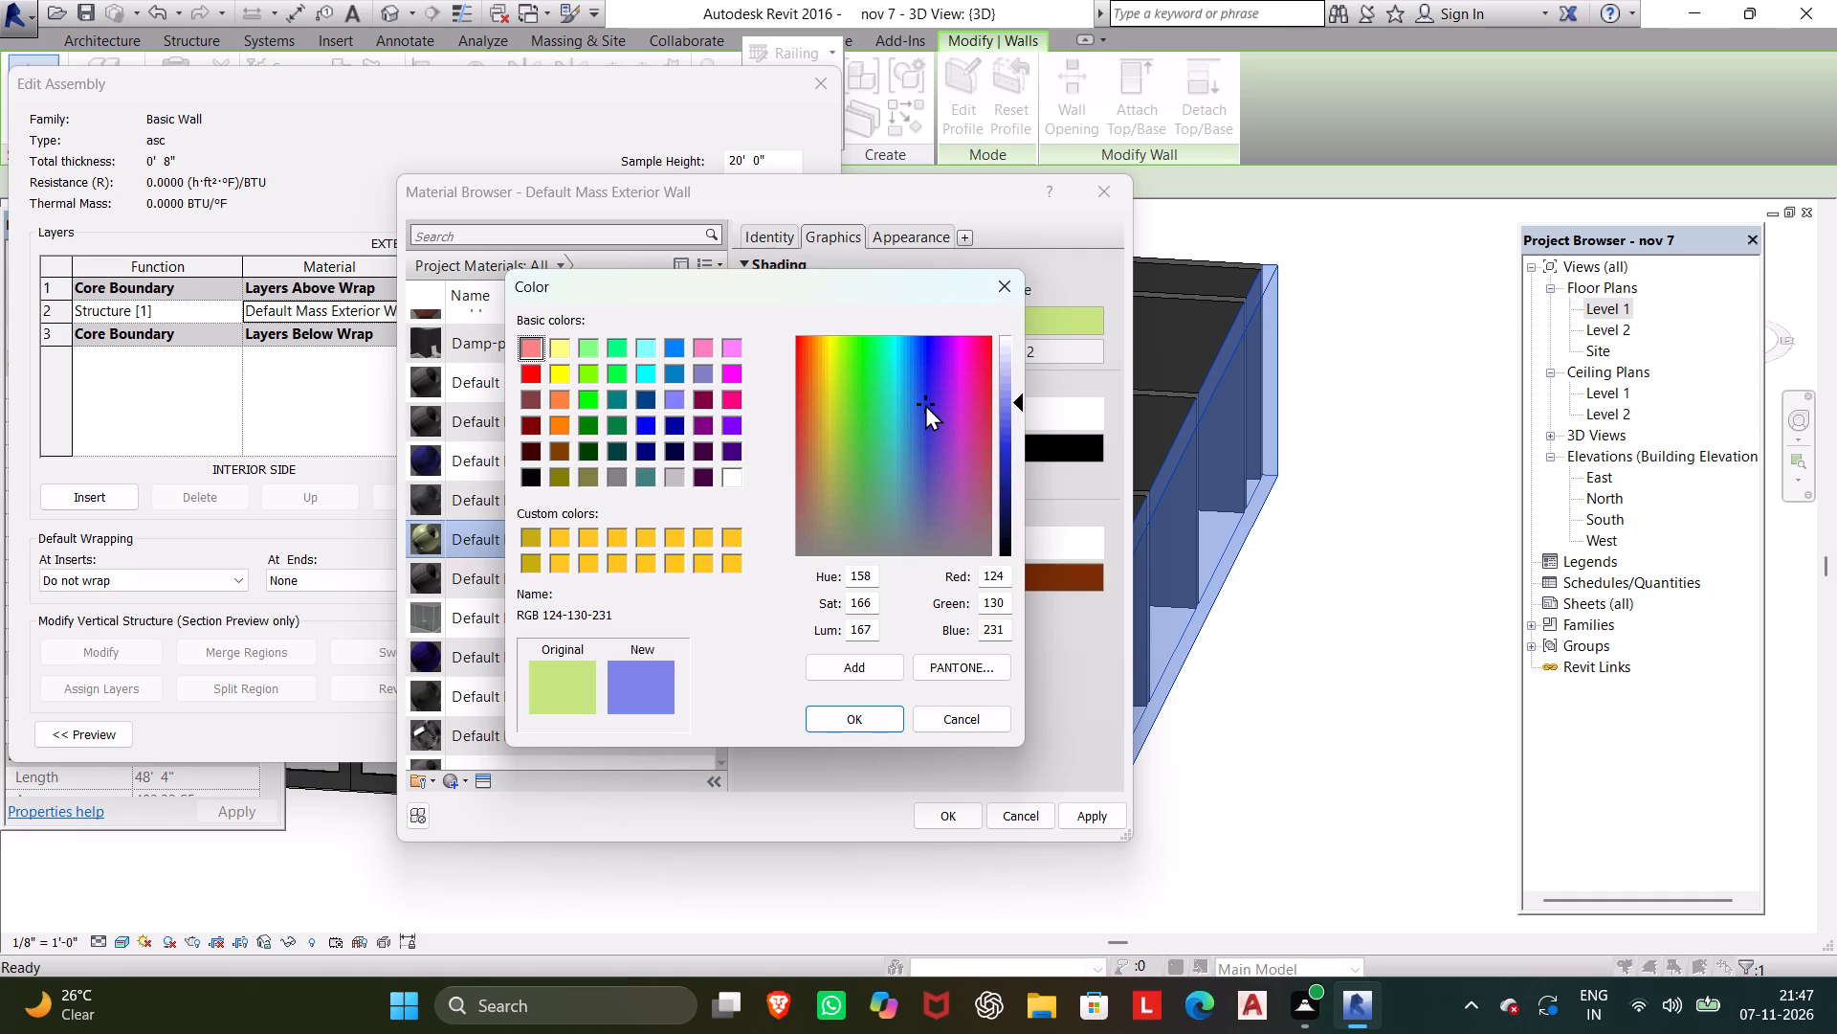
{"action": "left_click", "coordinate": [929, 401]}
{"action": "left_click", "coordinate": [720, 418]}
{"action": "left_click", "coordinate": [653, 423]}
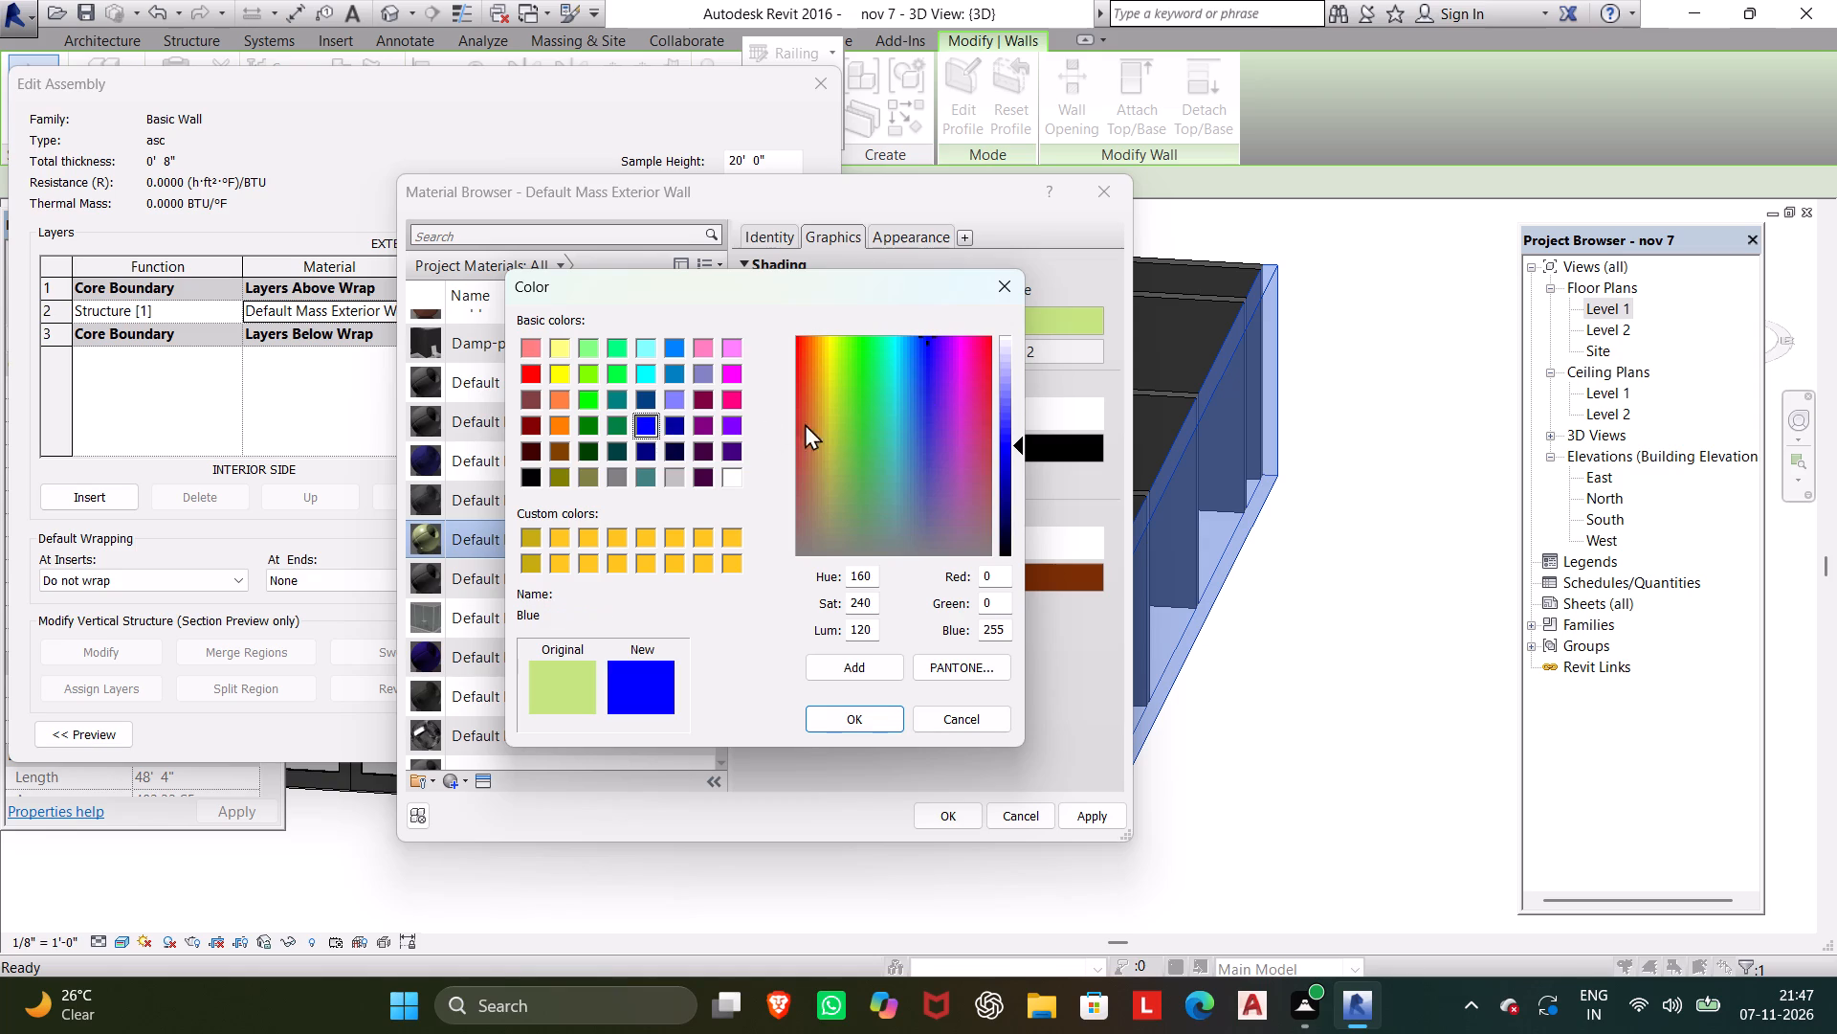
{"action": "left_click_drag", "start_coordinate": [900, 426], "coordinate": [908, 417]}
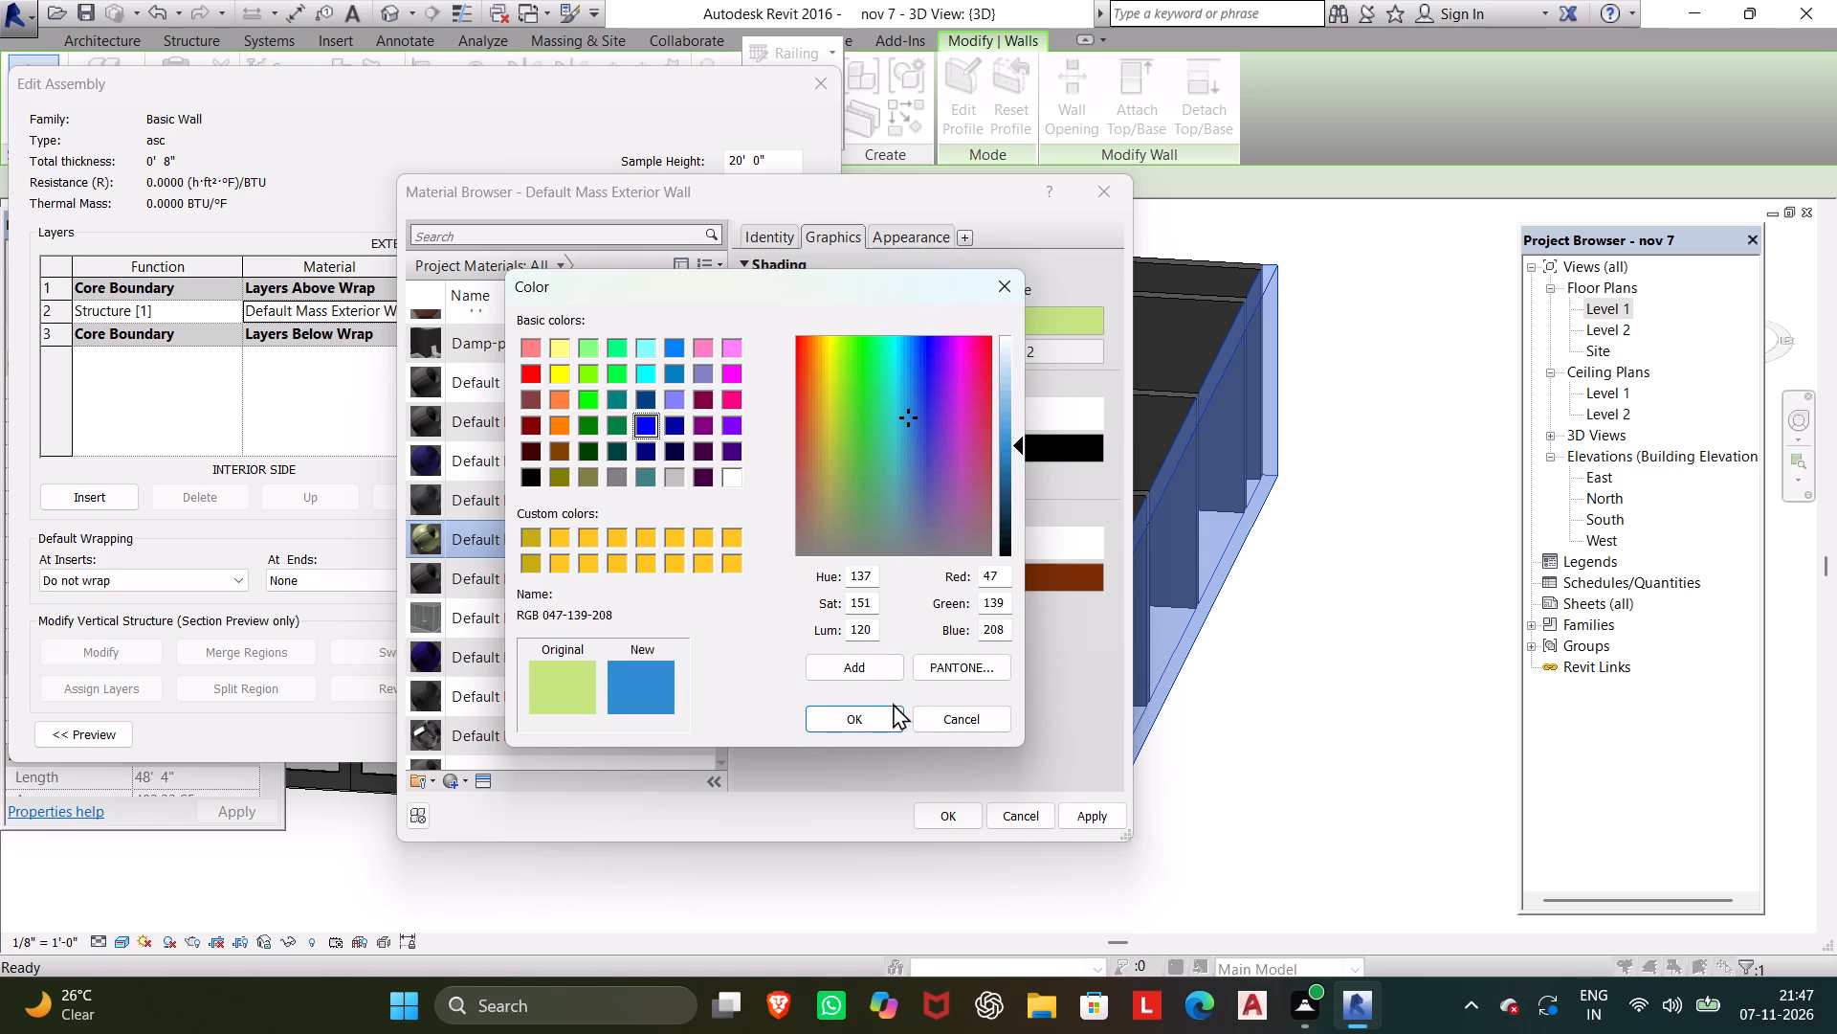
{"action": "left_click", "coordinate": [849, 716]}
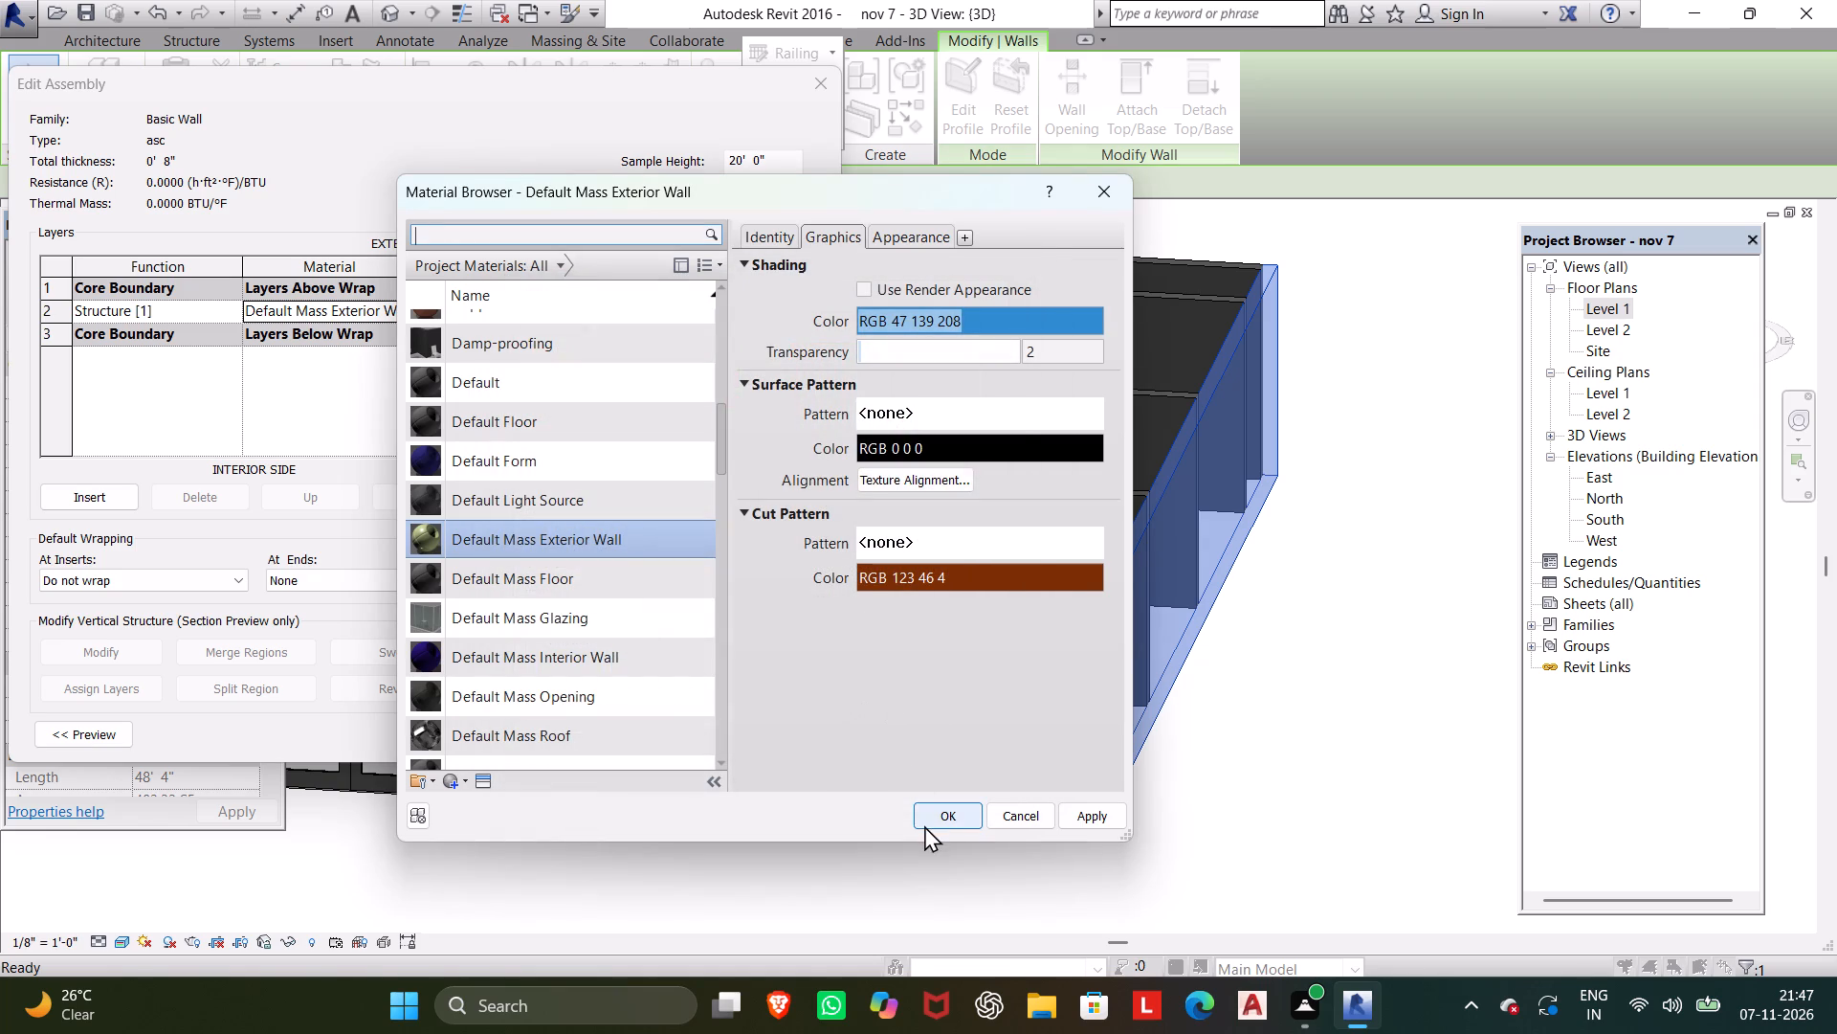
{"action": "left_click", "coordinate": [936, 819]}
{"action": "left_click", "coordinate": [527, 731]}
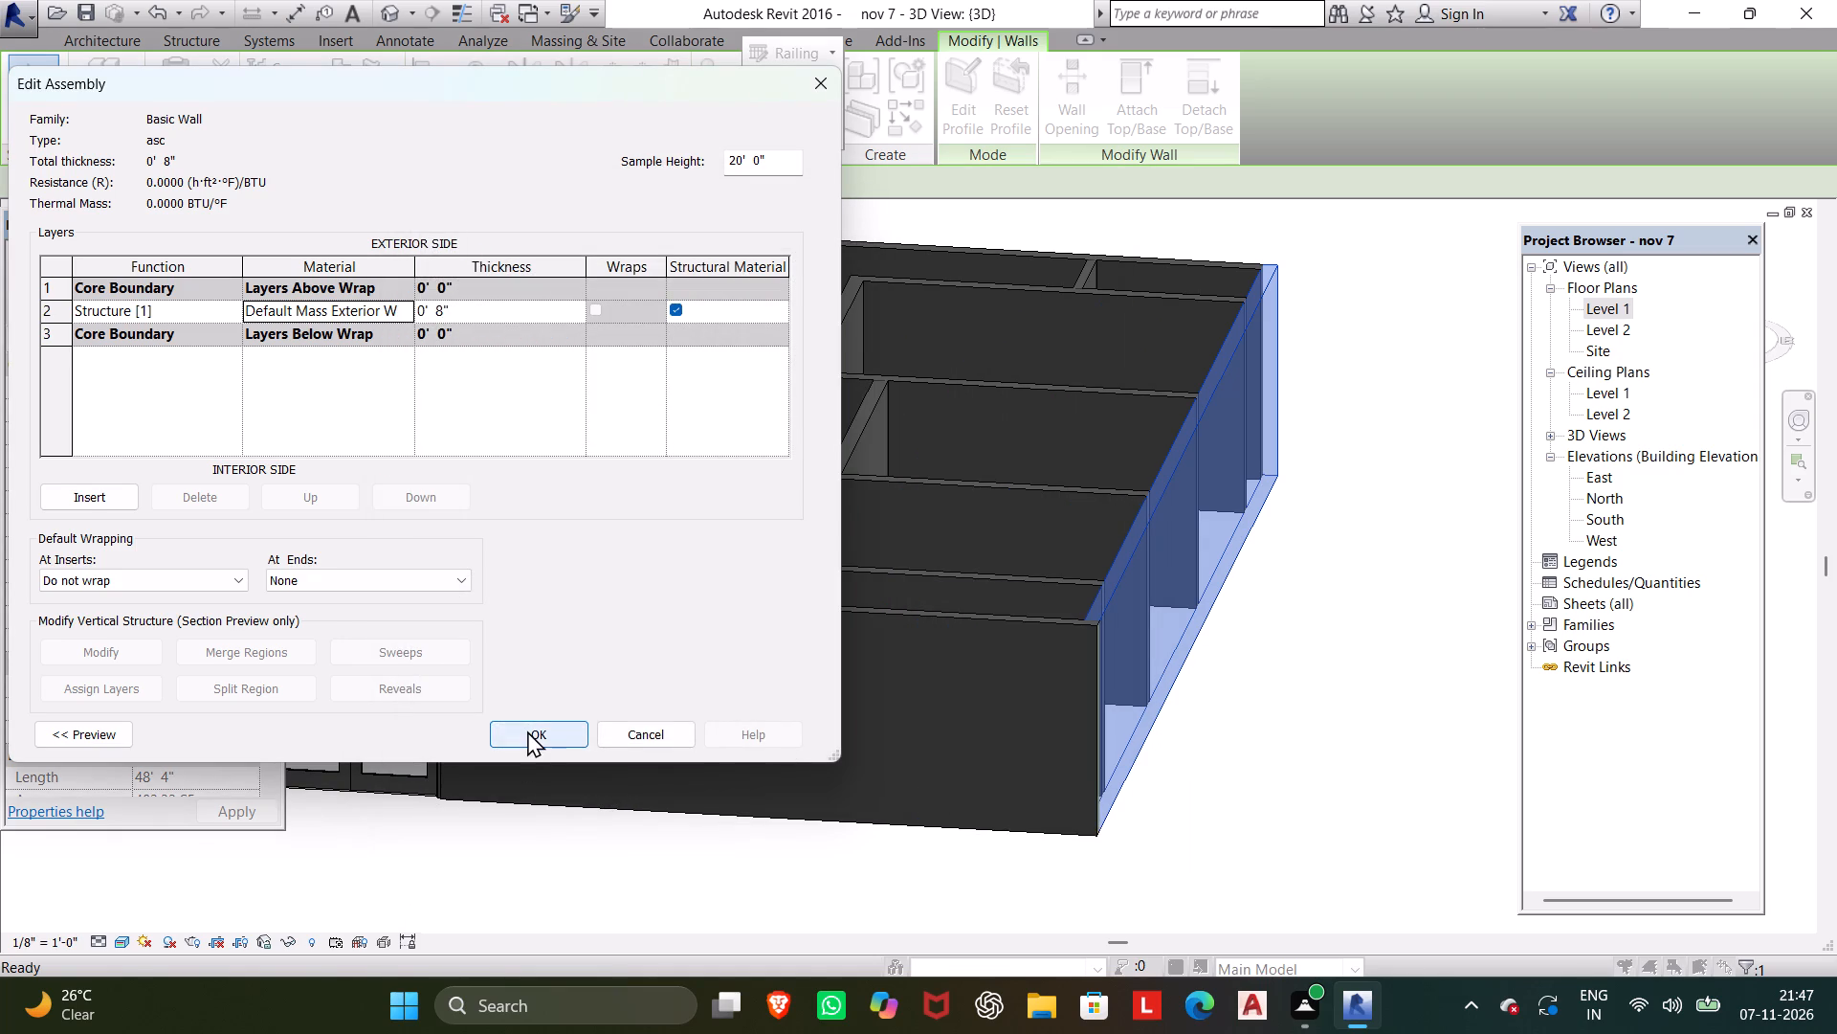
{"action": "left_click", "coordinate": [762, 722]}
{"action": "left_click", "coordinate": [560, 741]}
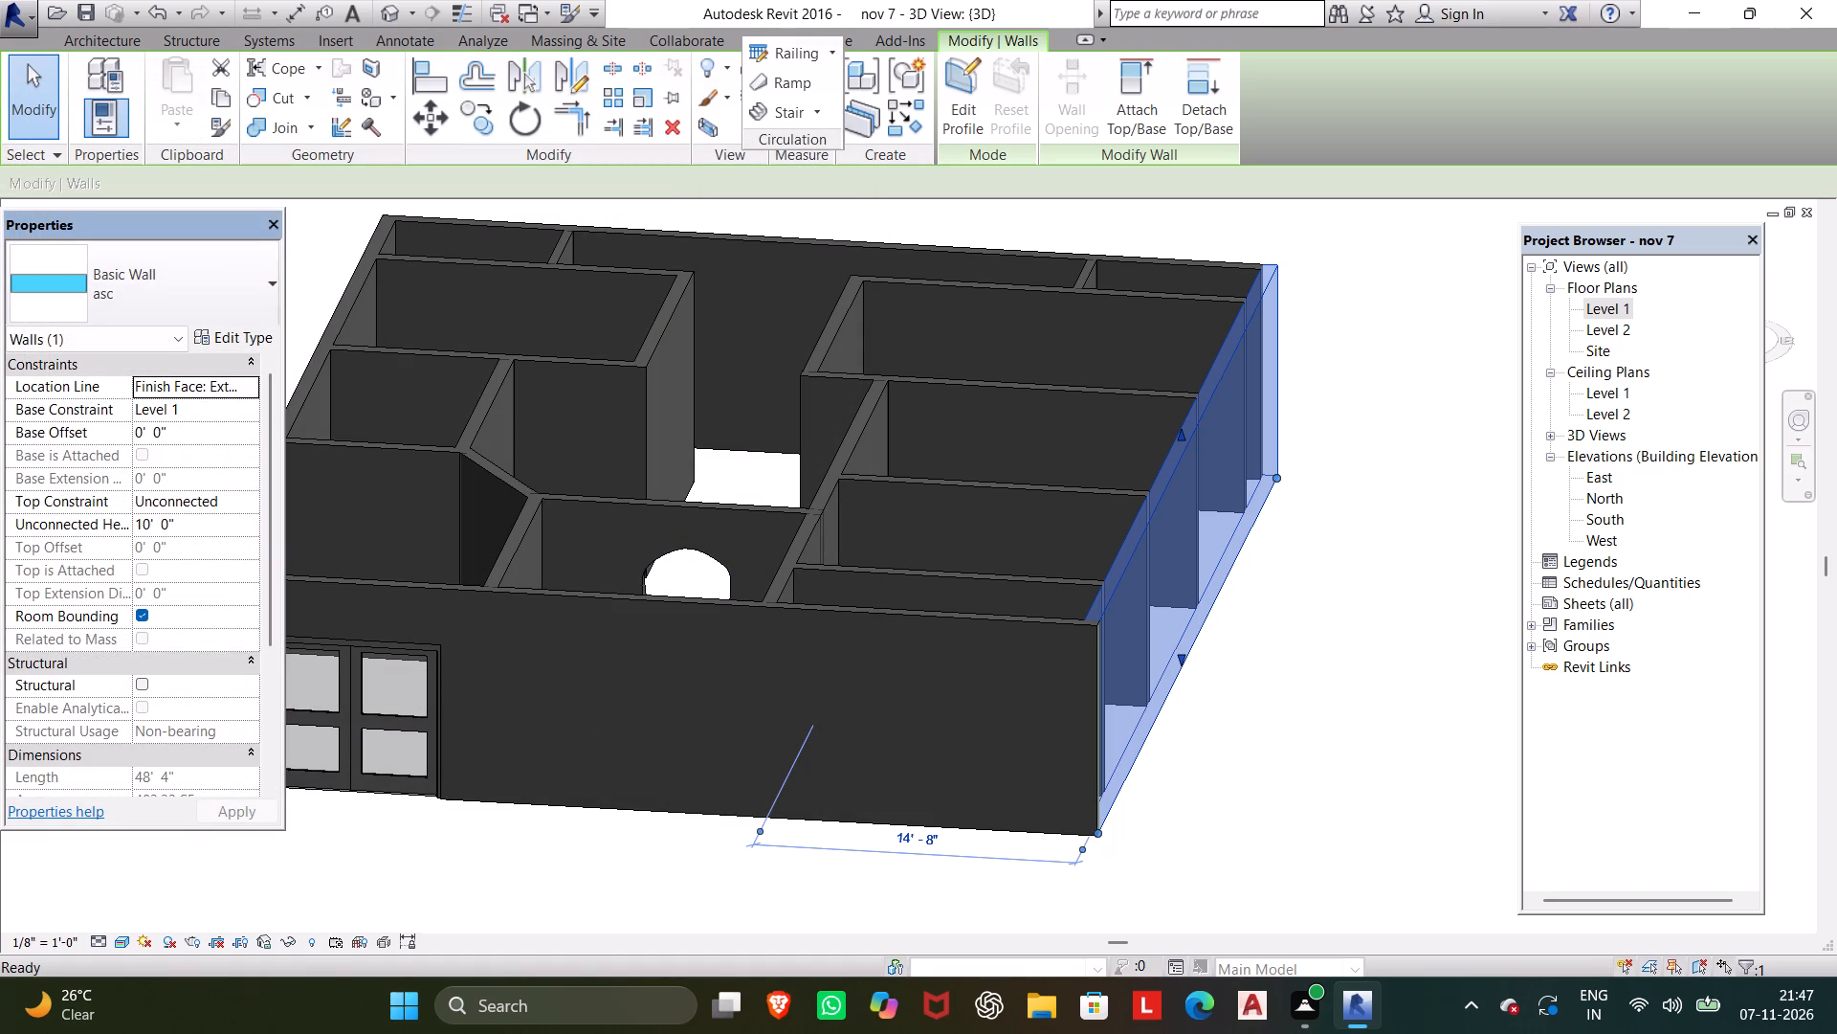
Reopen the asc exterior wall's type structure and open the material selection for its Structure [1] layer.
{"action": "key", "text": "Escape"}
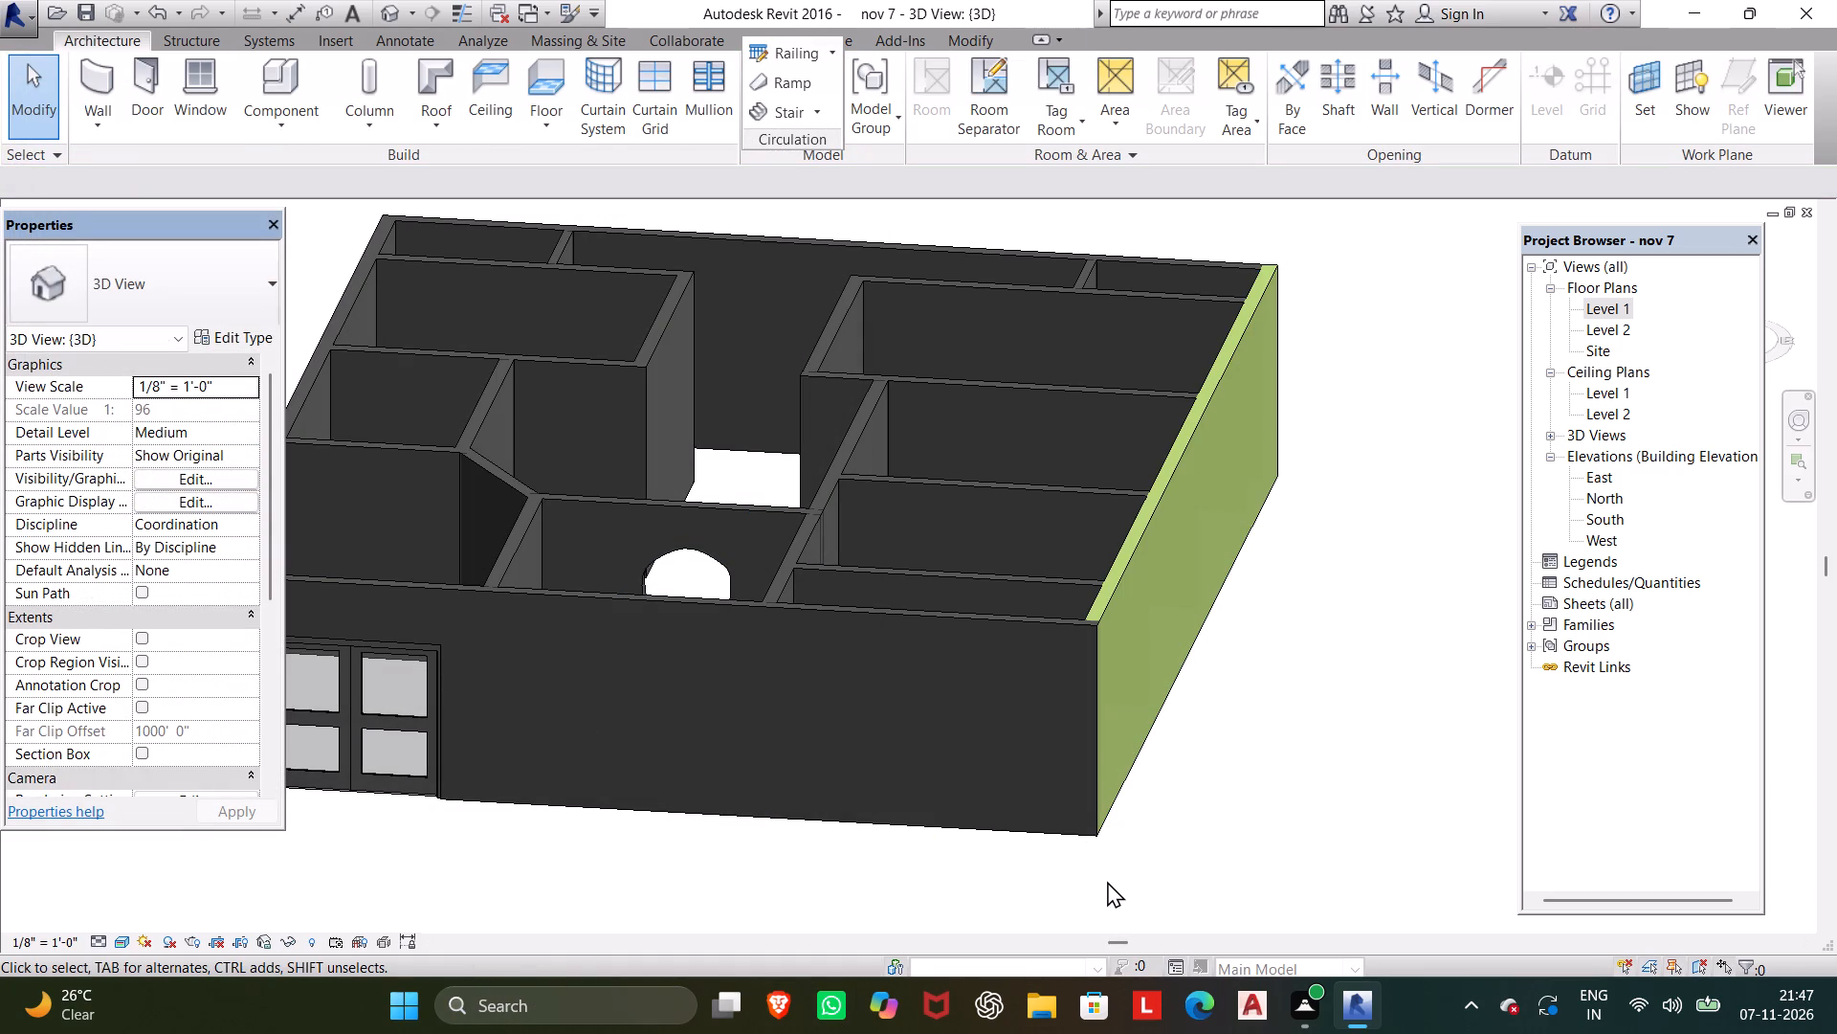
{"action": "middle_click_drag", "start_coordinate": [1160, 812], "coordinate": [1274, 797], "text": "shift"}
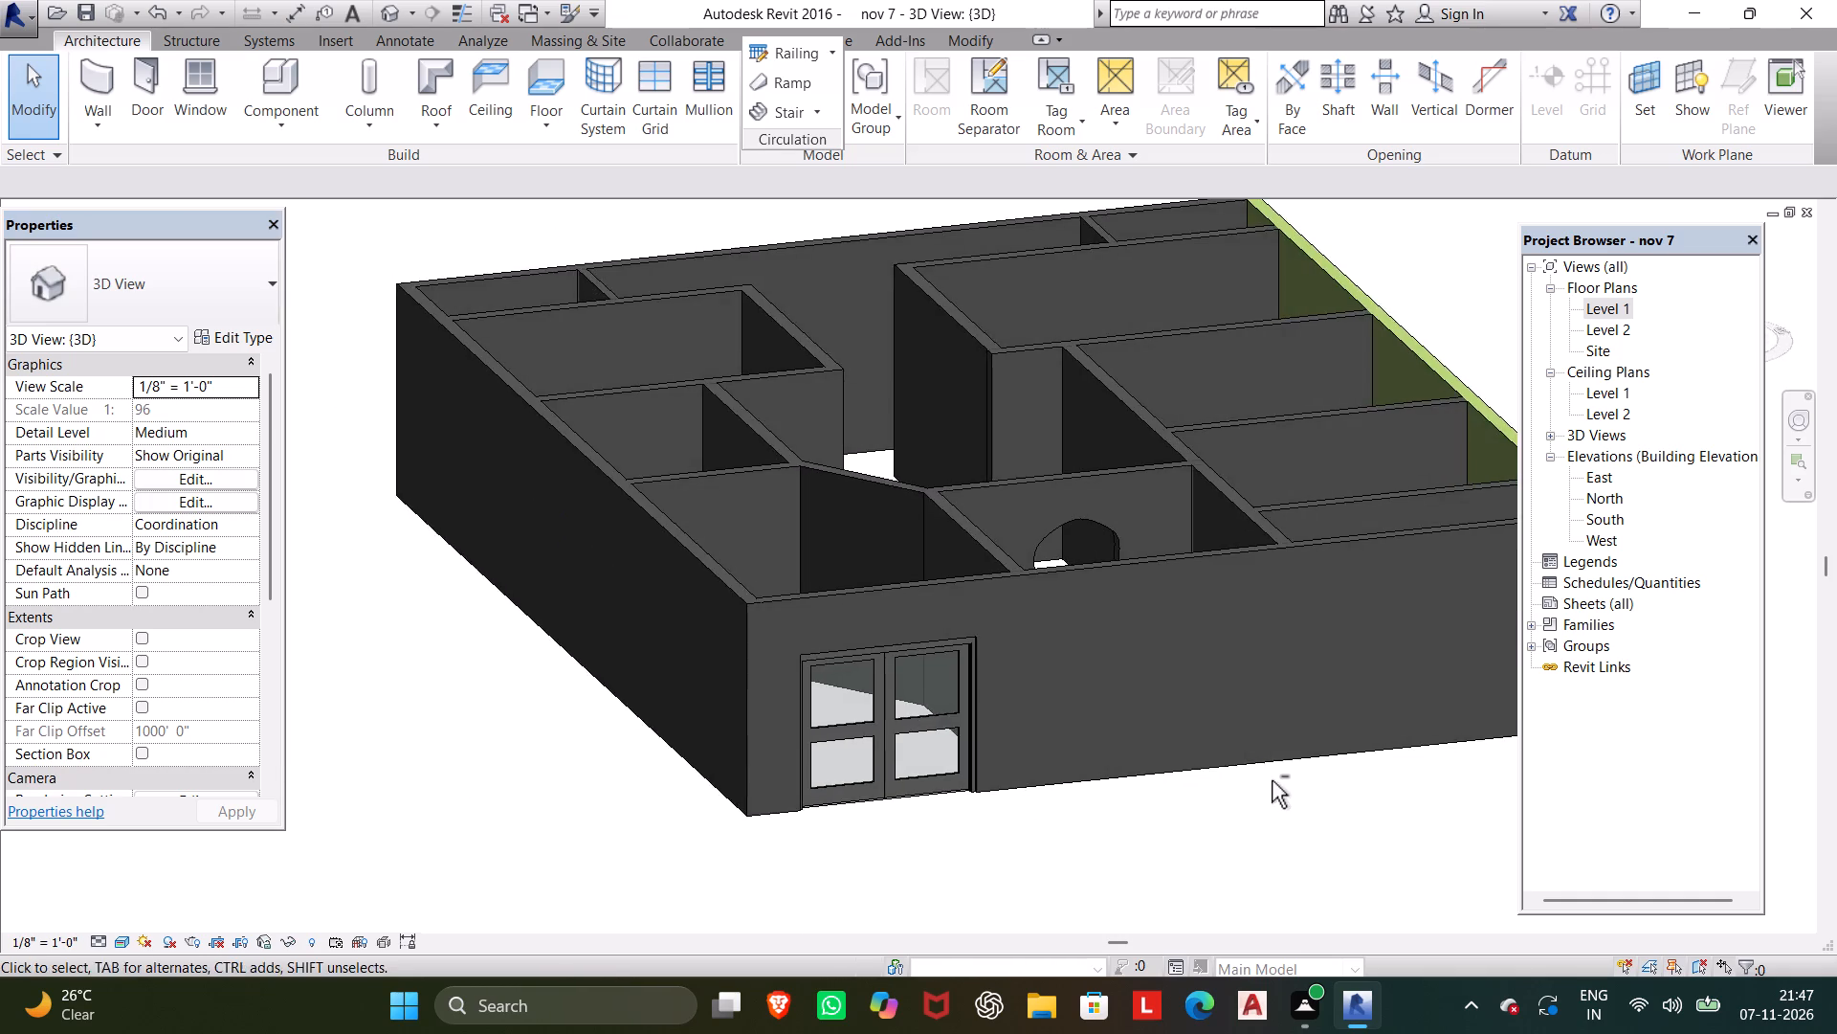
{"action": "middle_click_drag", "start_coordinate": [1272, 780], "coordinate": [917, 843], "text": "shift"}
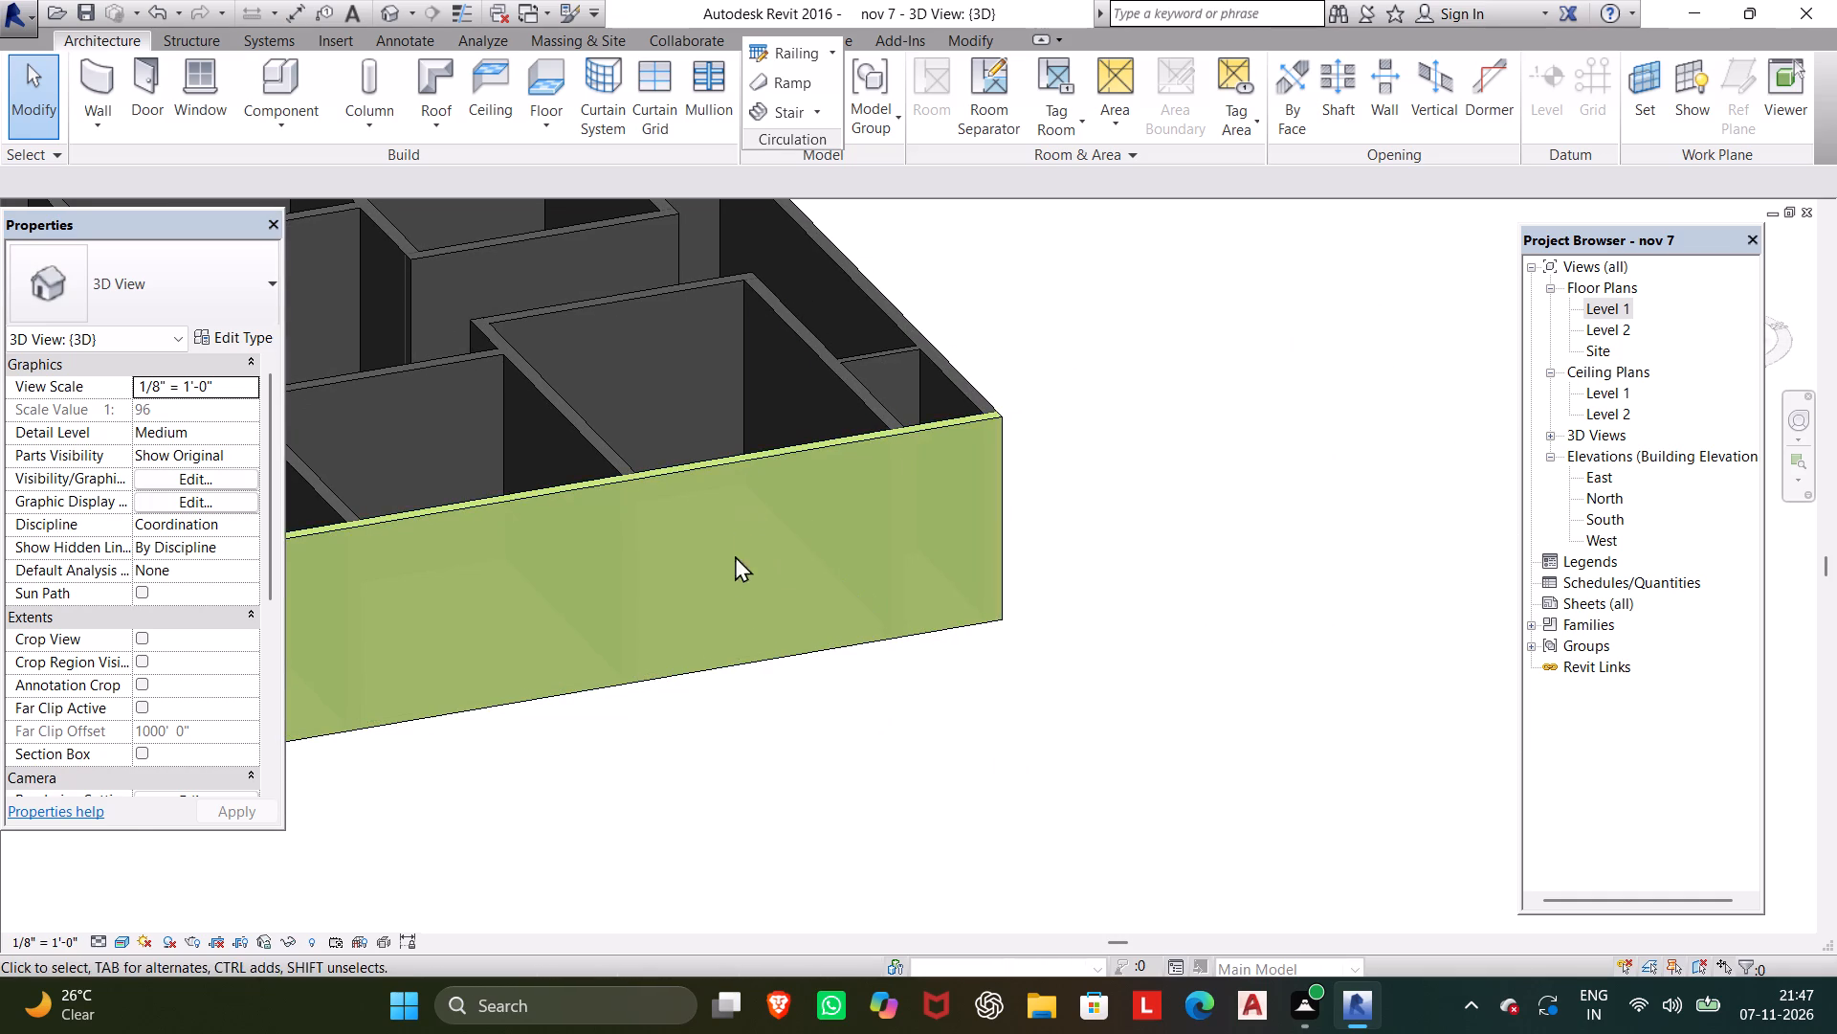
{"action": "left_click_drag", "start_coordinate": [733, 661], "coordinate": [730, 676]}
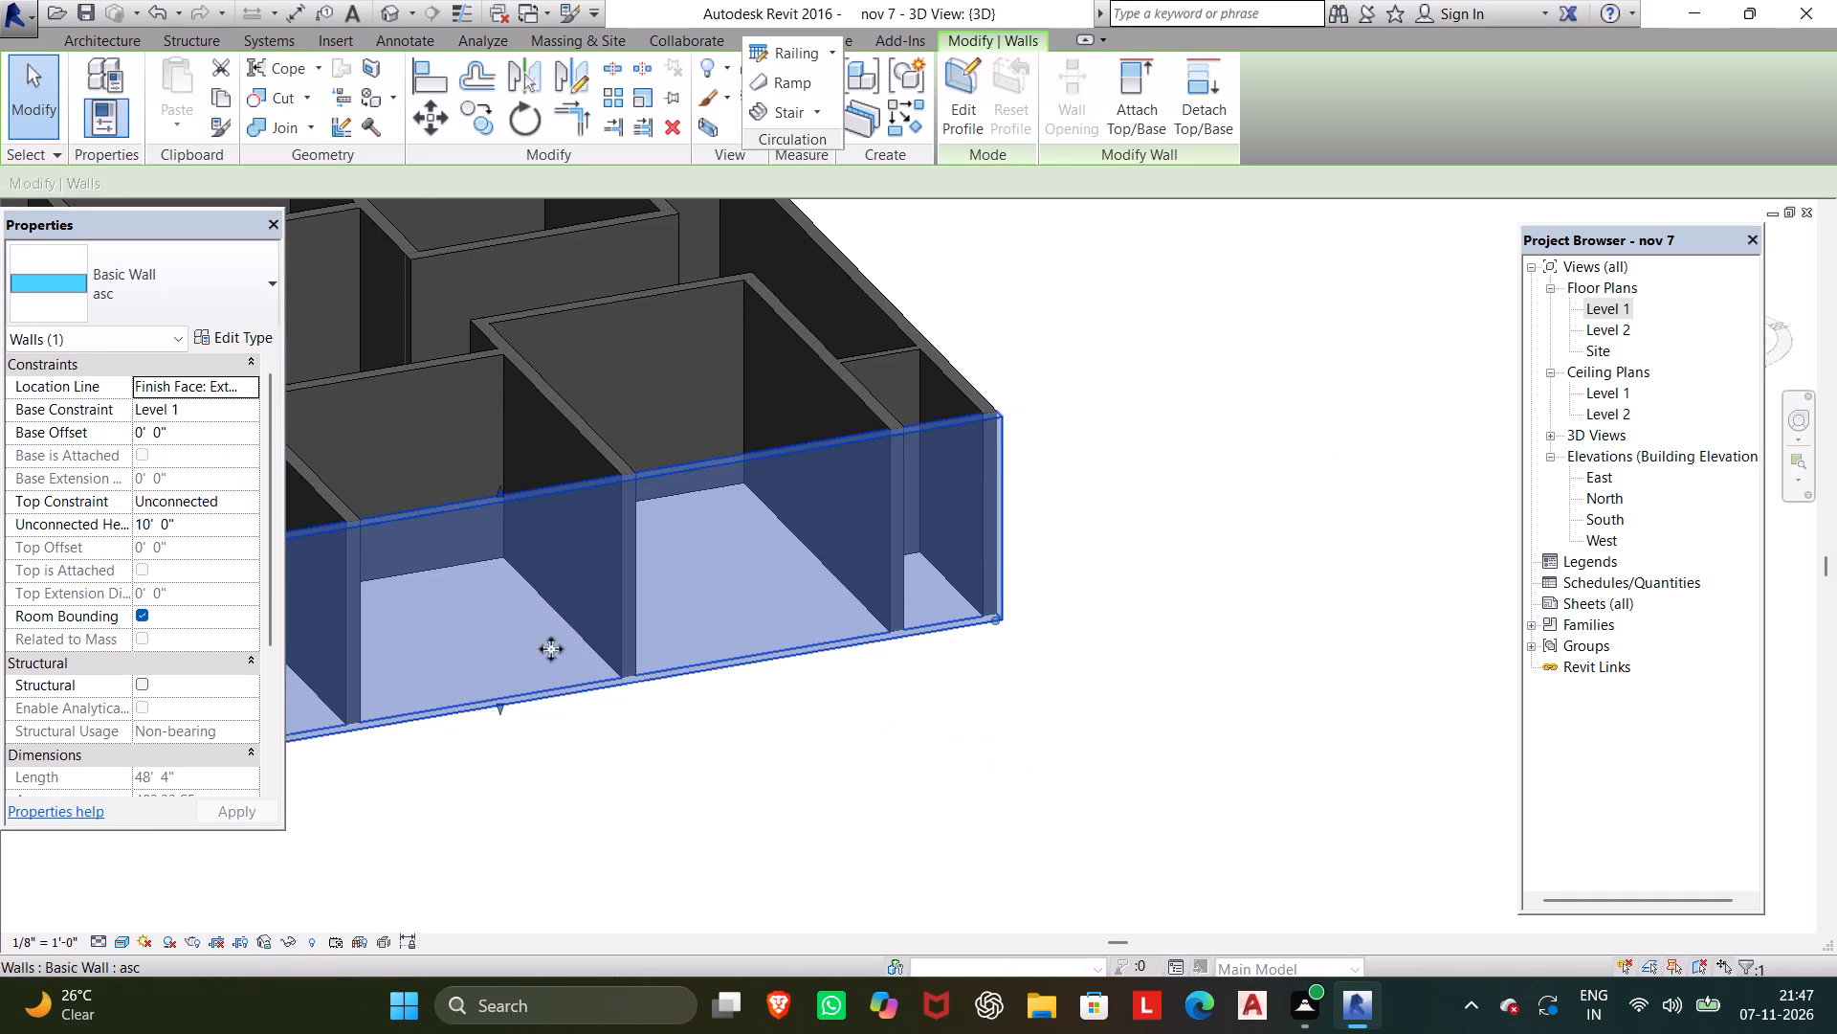
{"action": "left_click", "coordinate": [77, 268]}
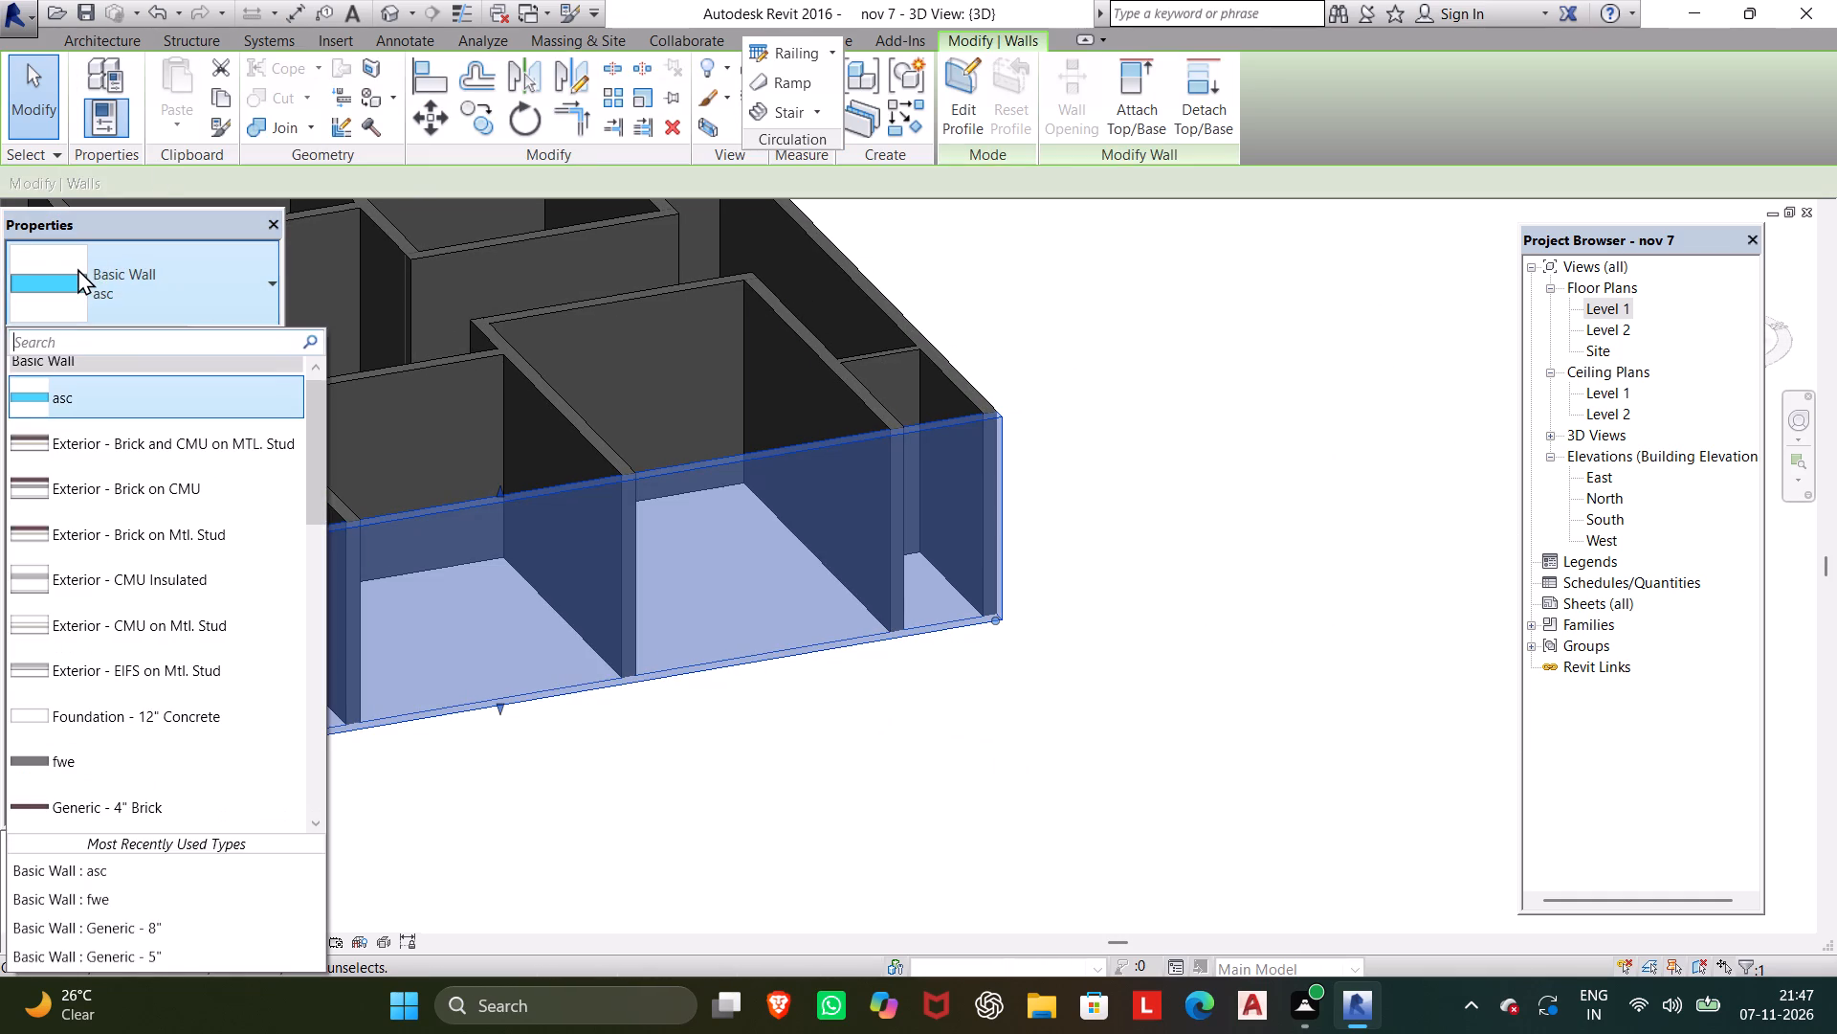
{"action": "left_click", "coordinate": [47, 263]}
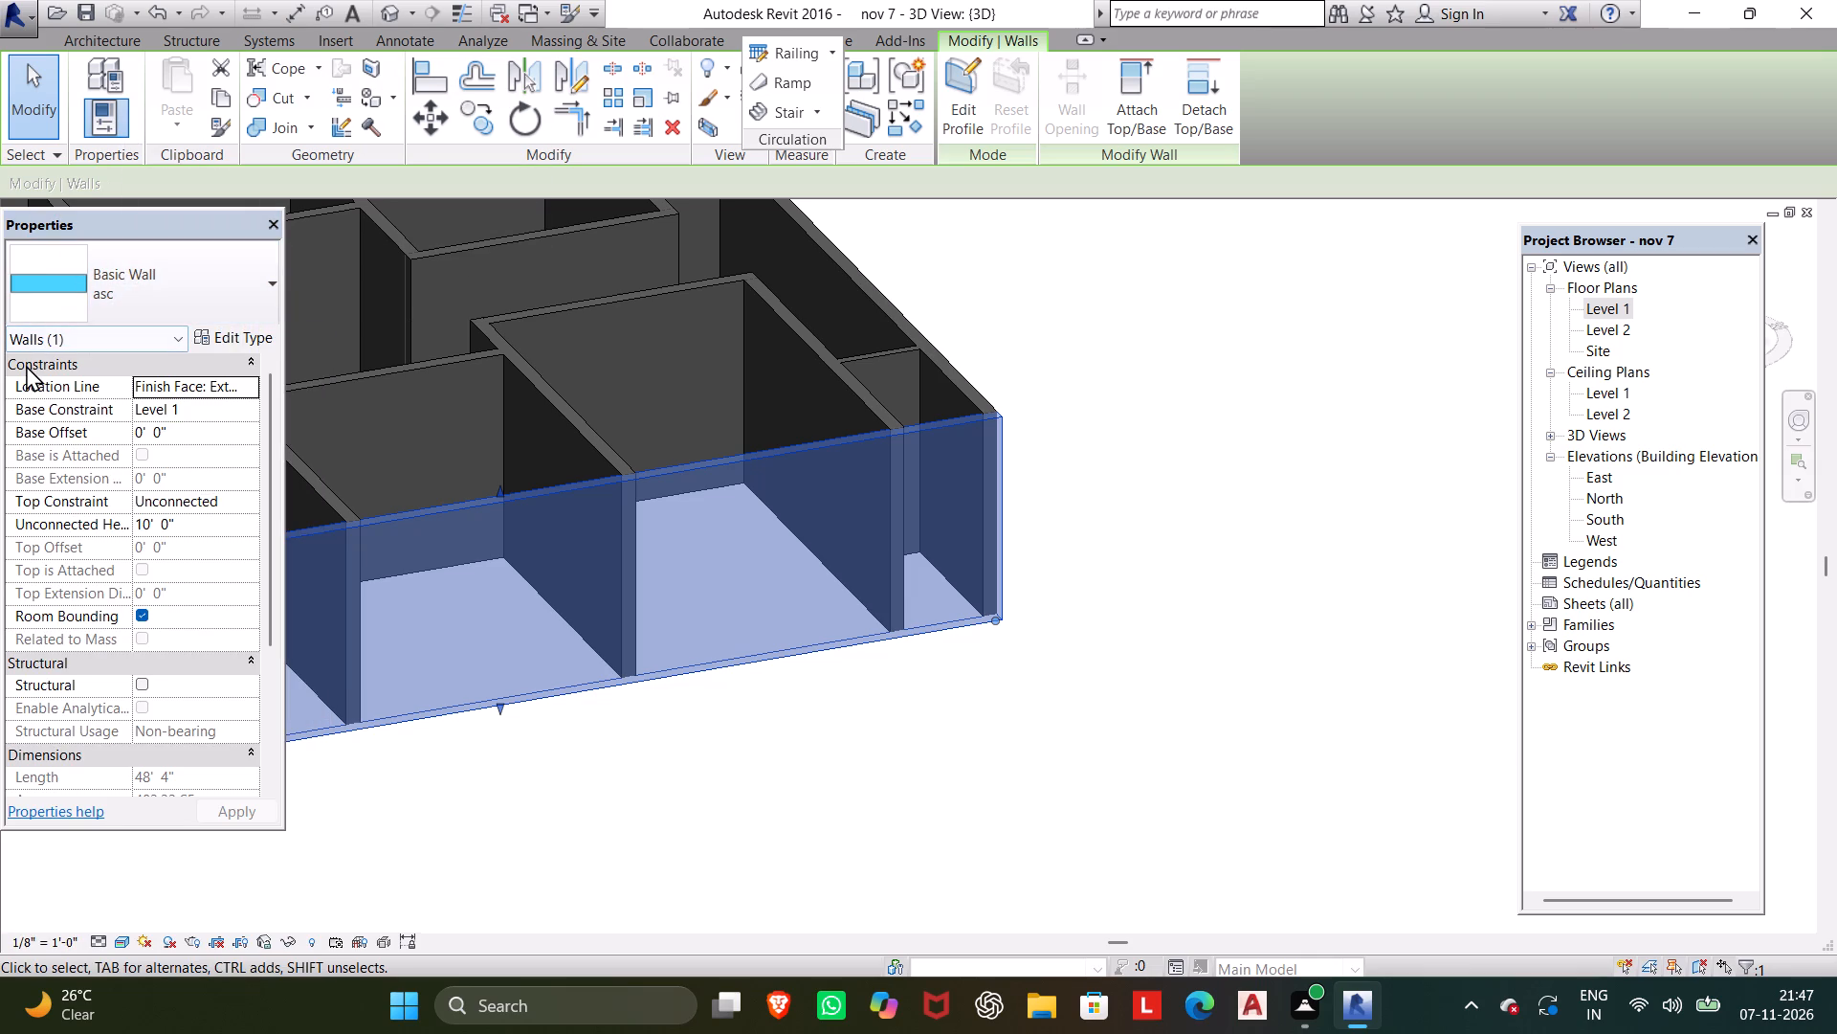
{"action": "left_click", "coordinate": [135, 44]}
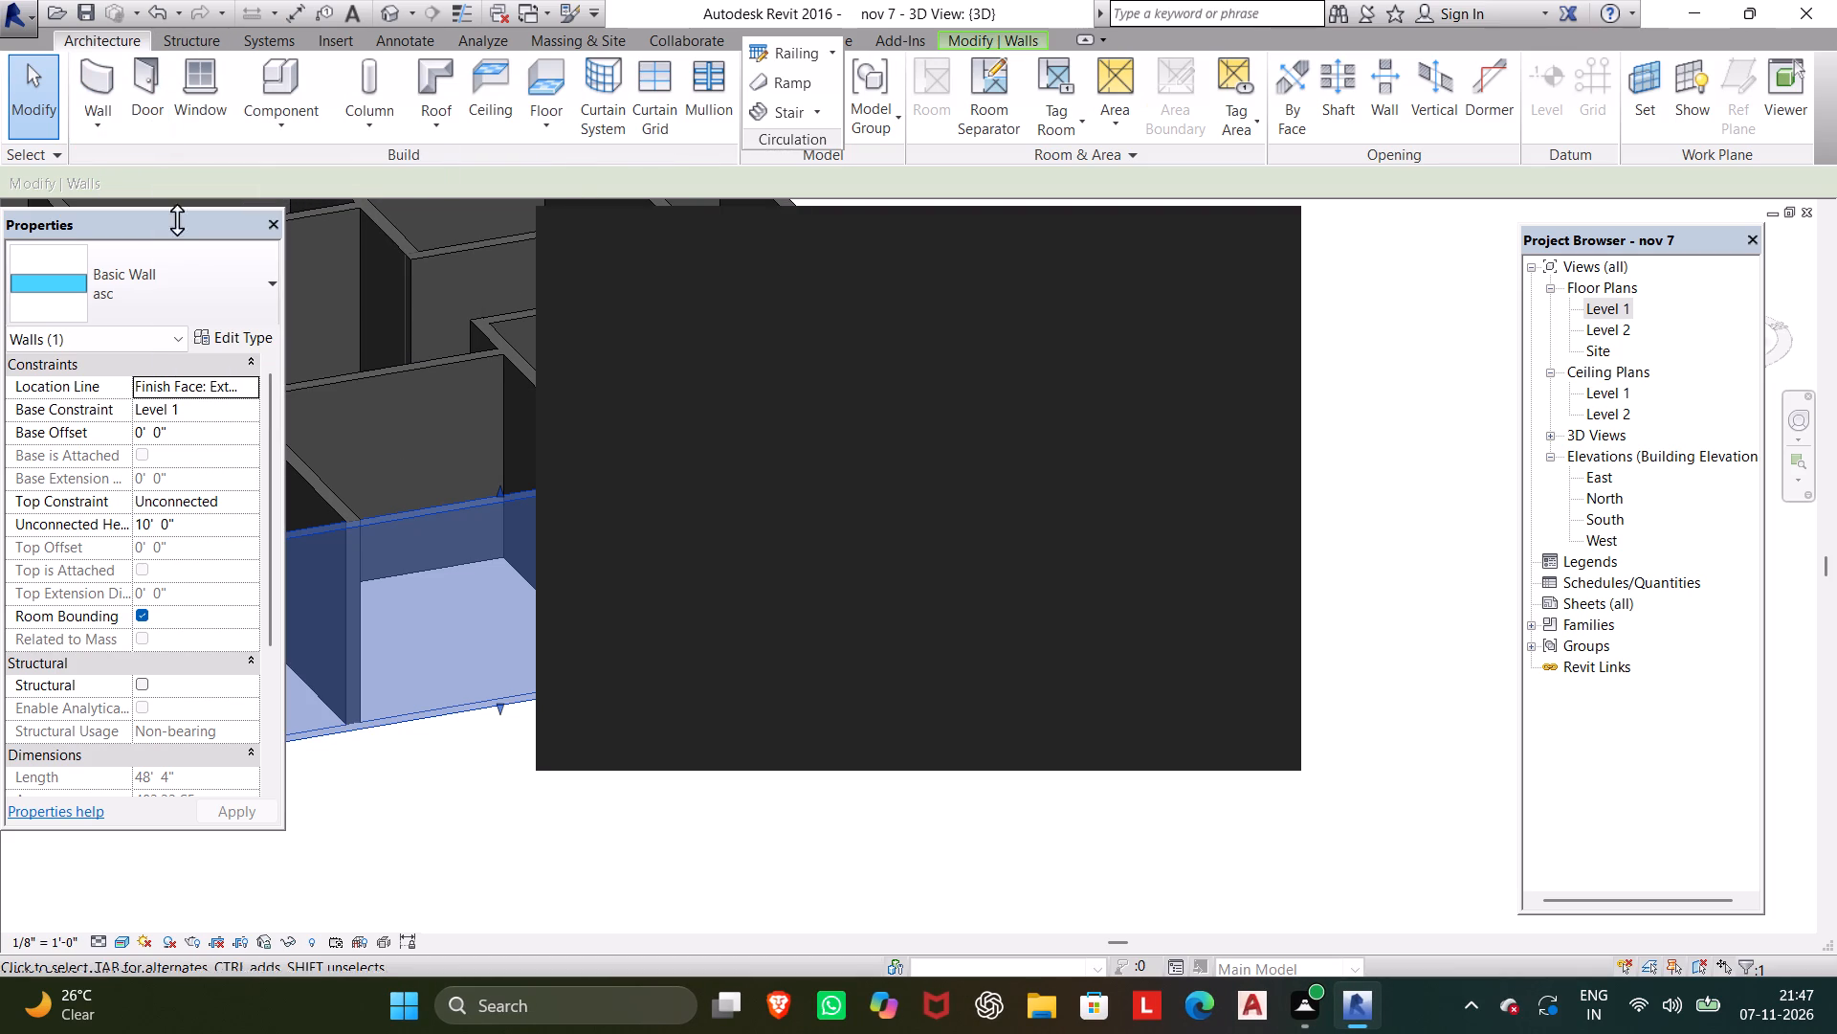
{"action": "left_click", "coordinate": [213, 339]}
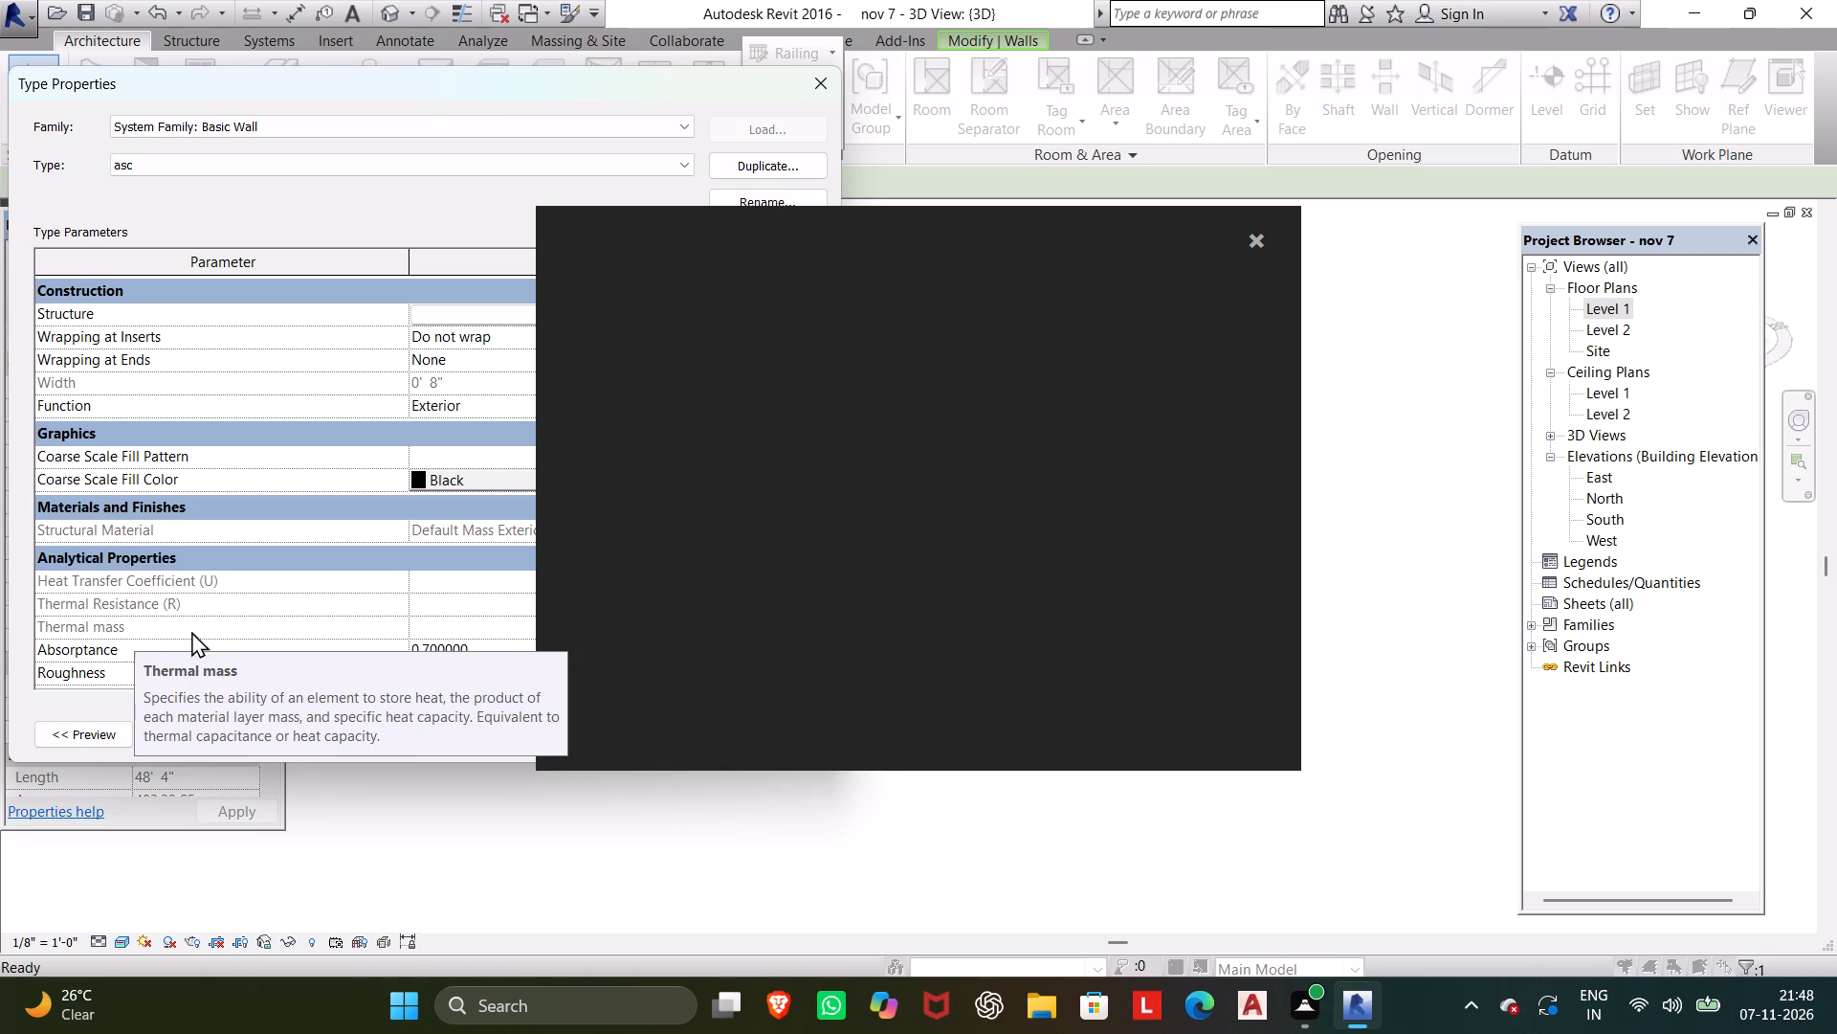
{"action": "left_click", "coordinate": [1255, 235]}
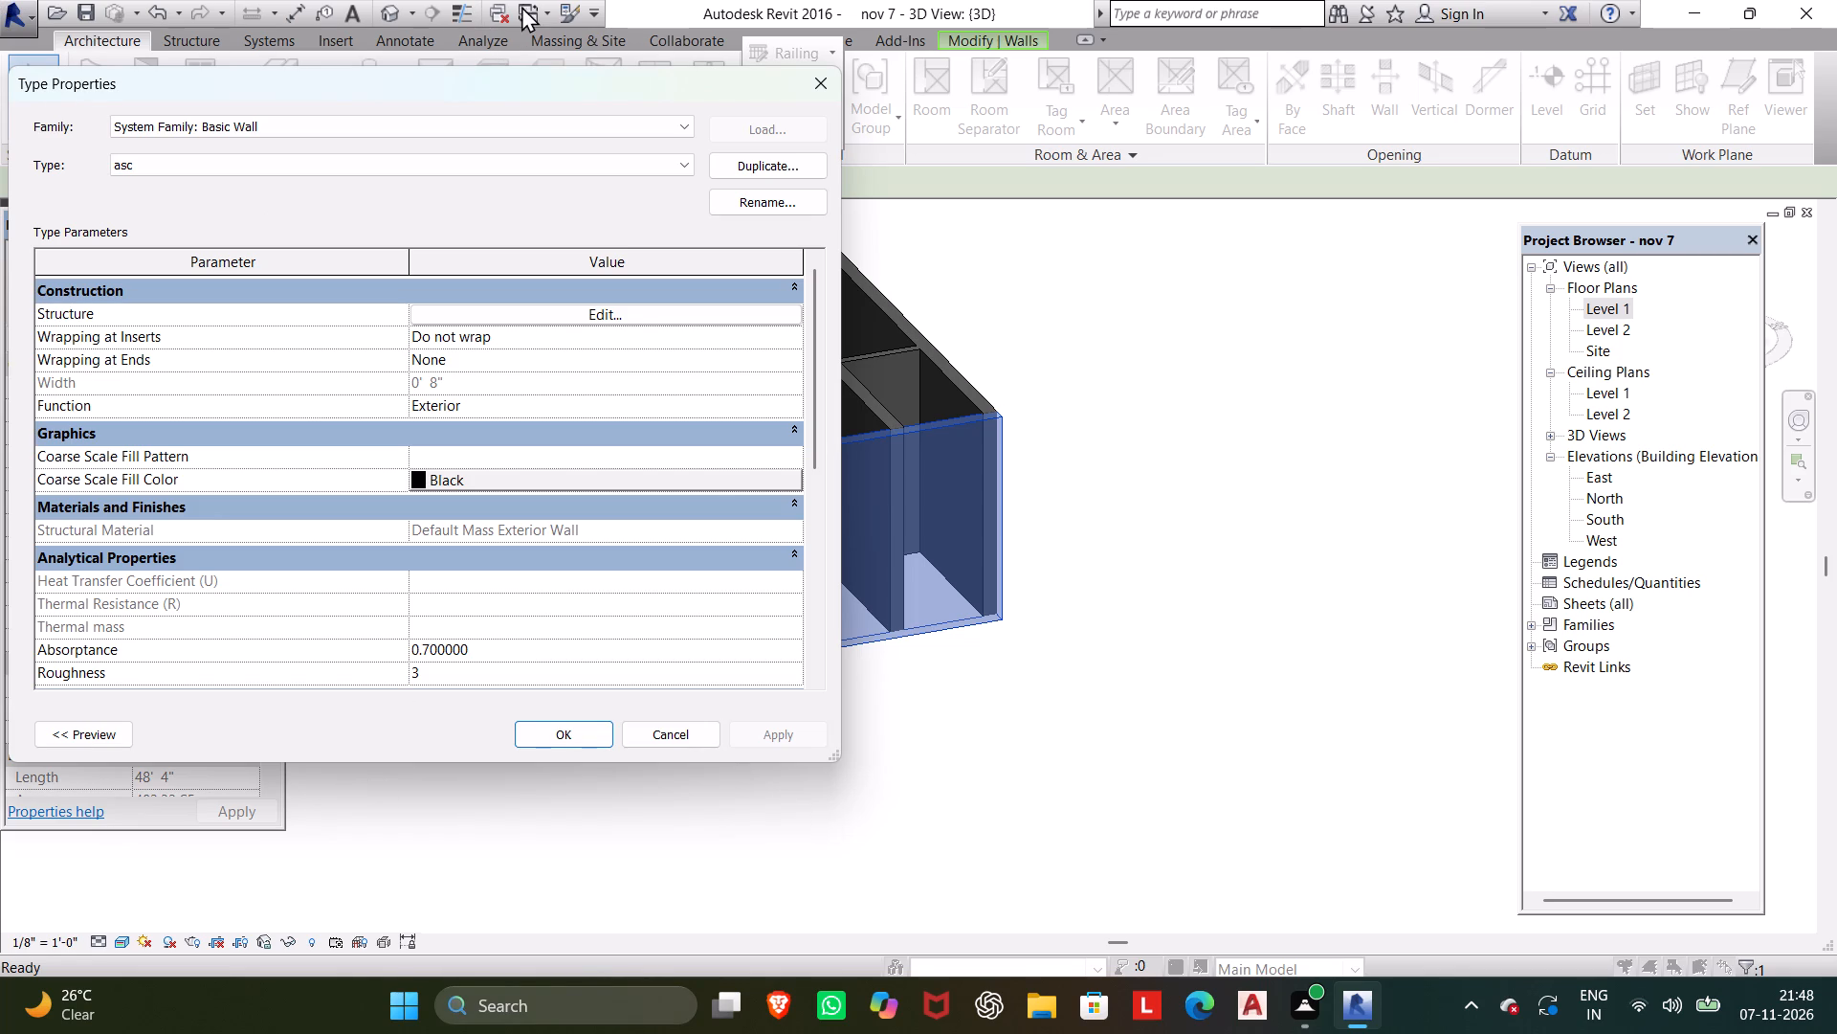
{"action": "left_click", "coordinate": [709, 314]}
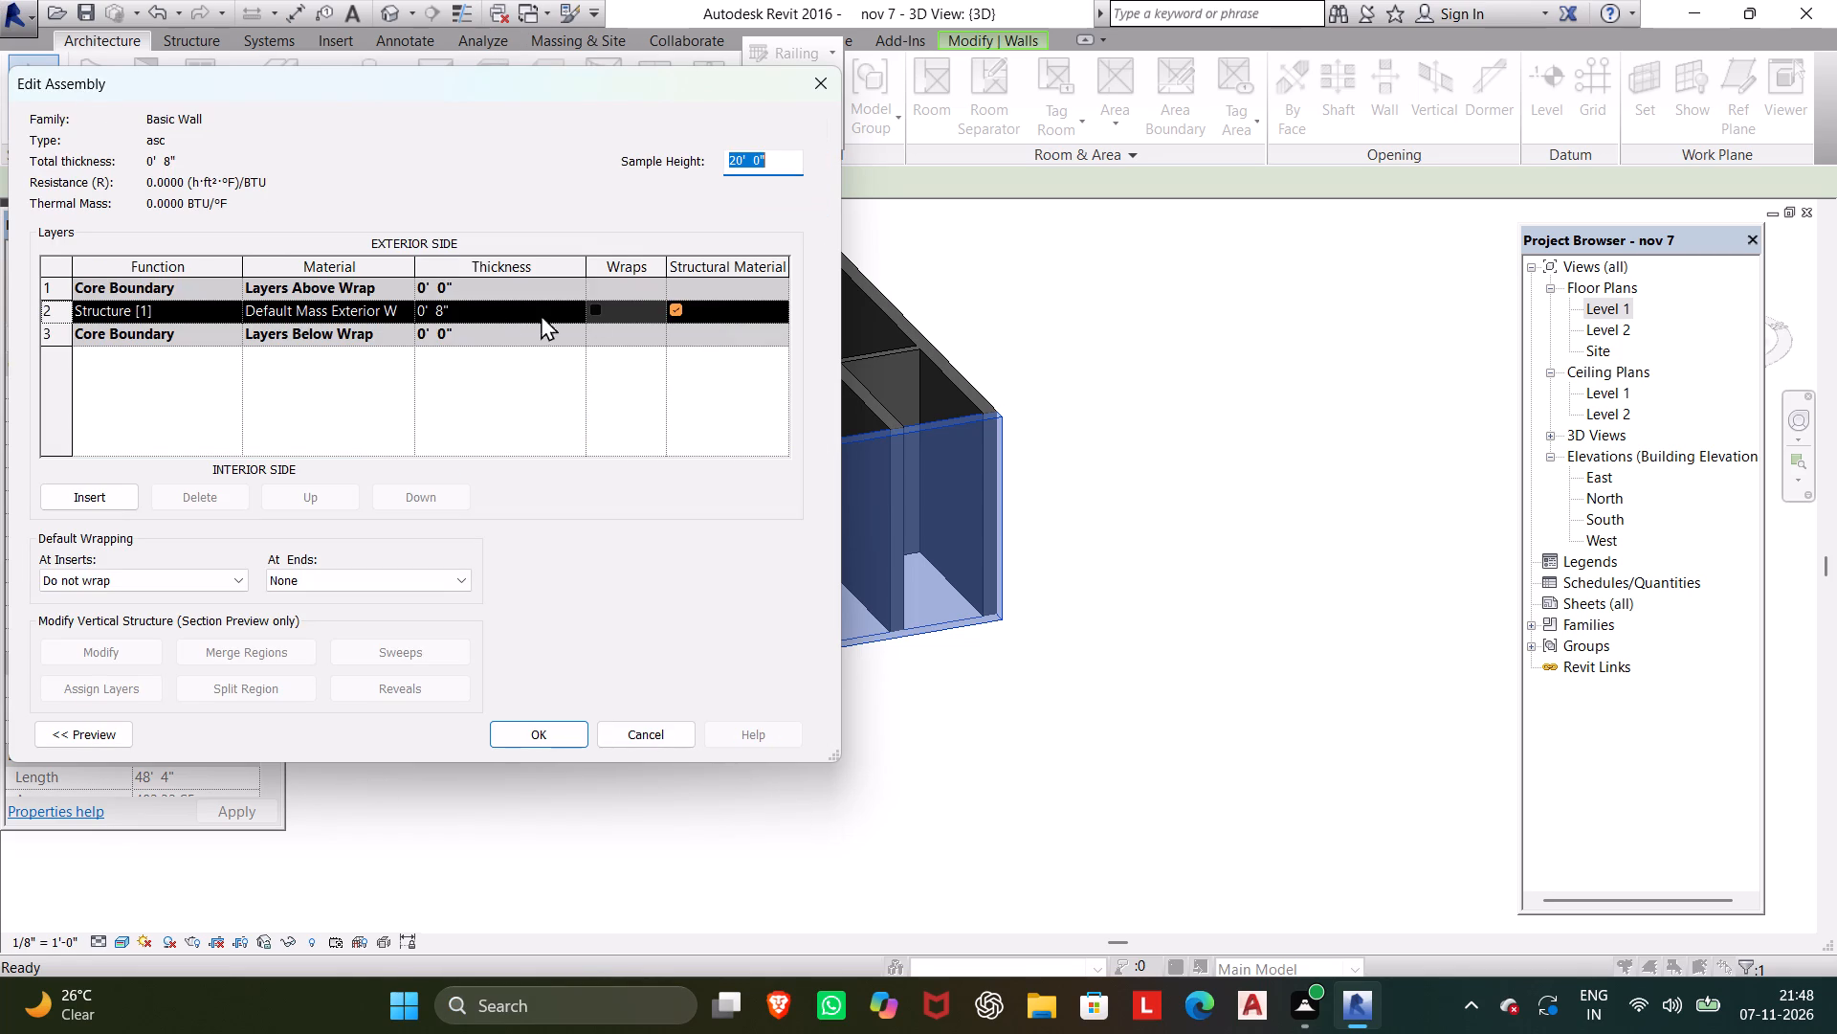
{"action": "left_click", "coordinate": [347, 297]}
{"action": "left_click", "coordinate": [347, 303]}
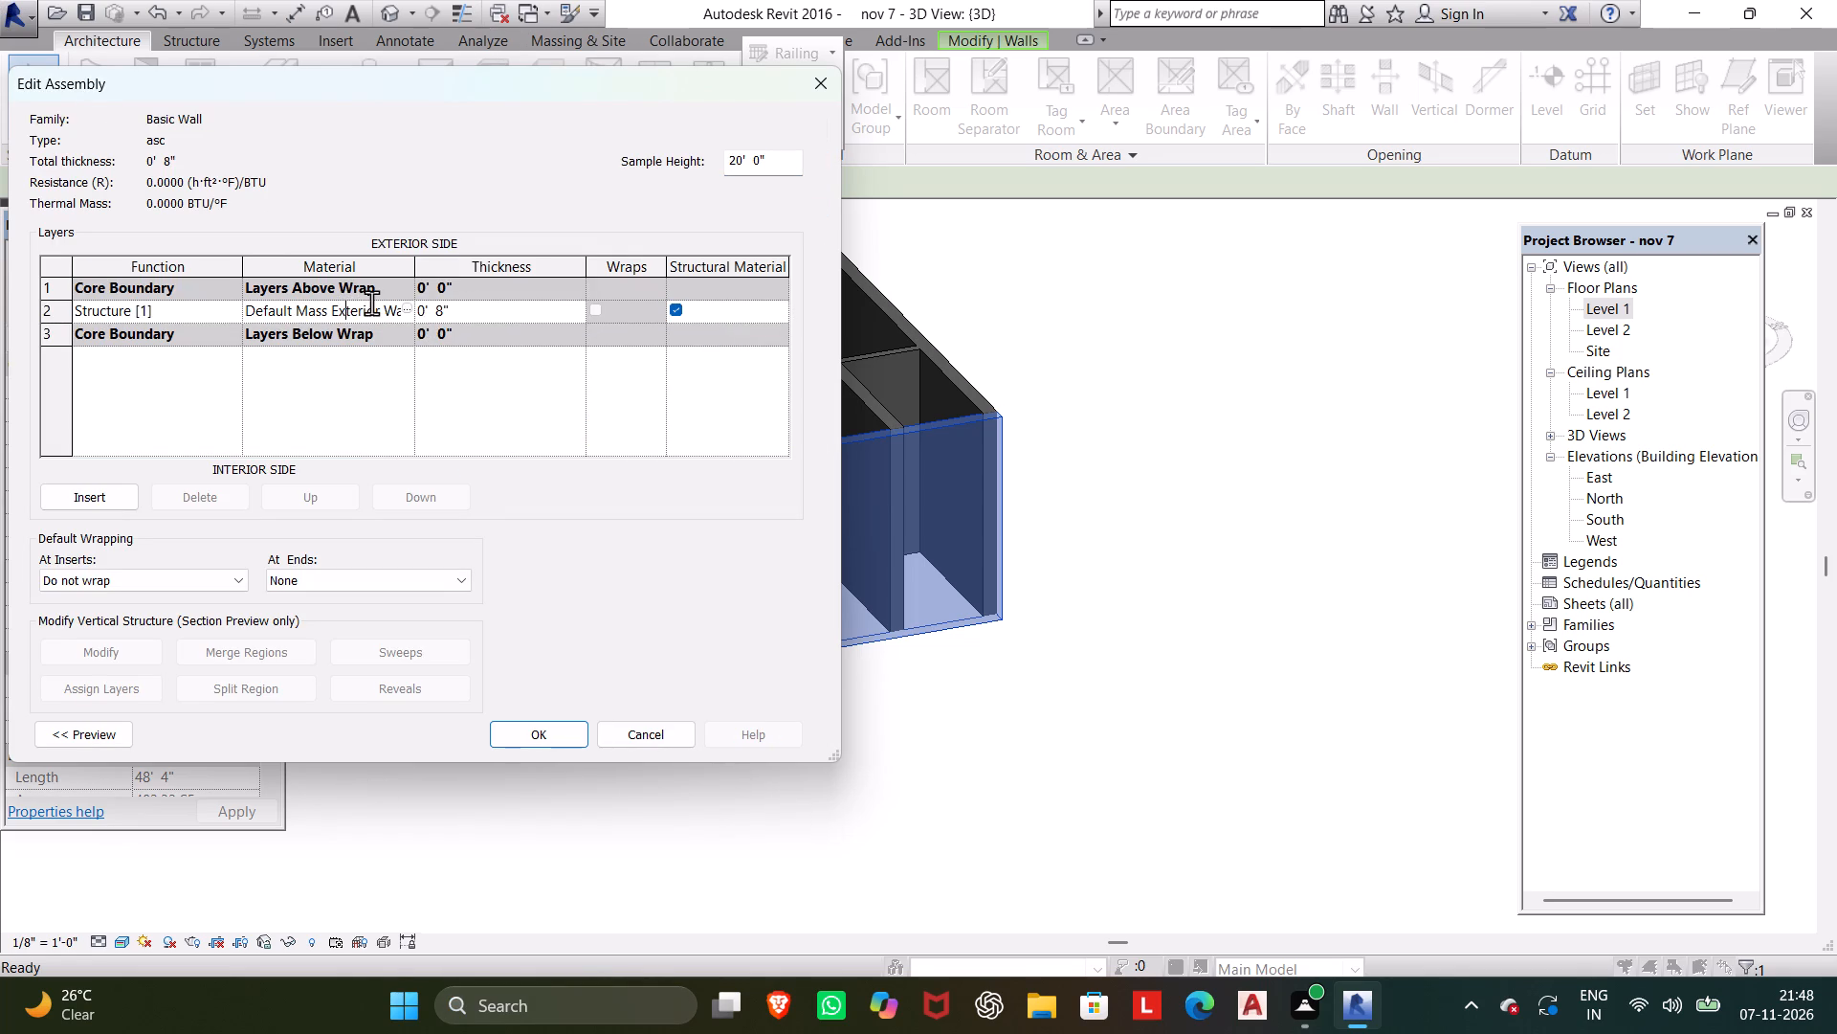
{"action": "left_click", "coordinate": [403, 304]}
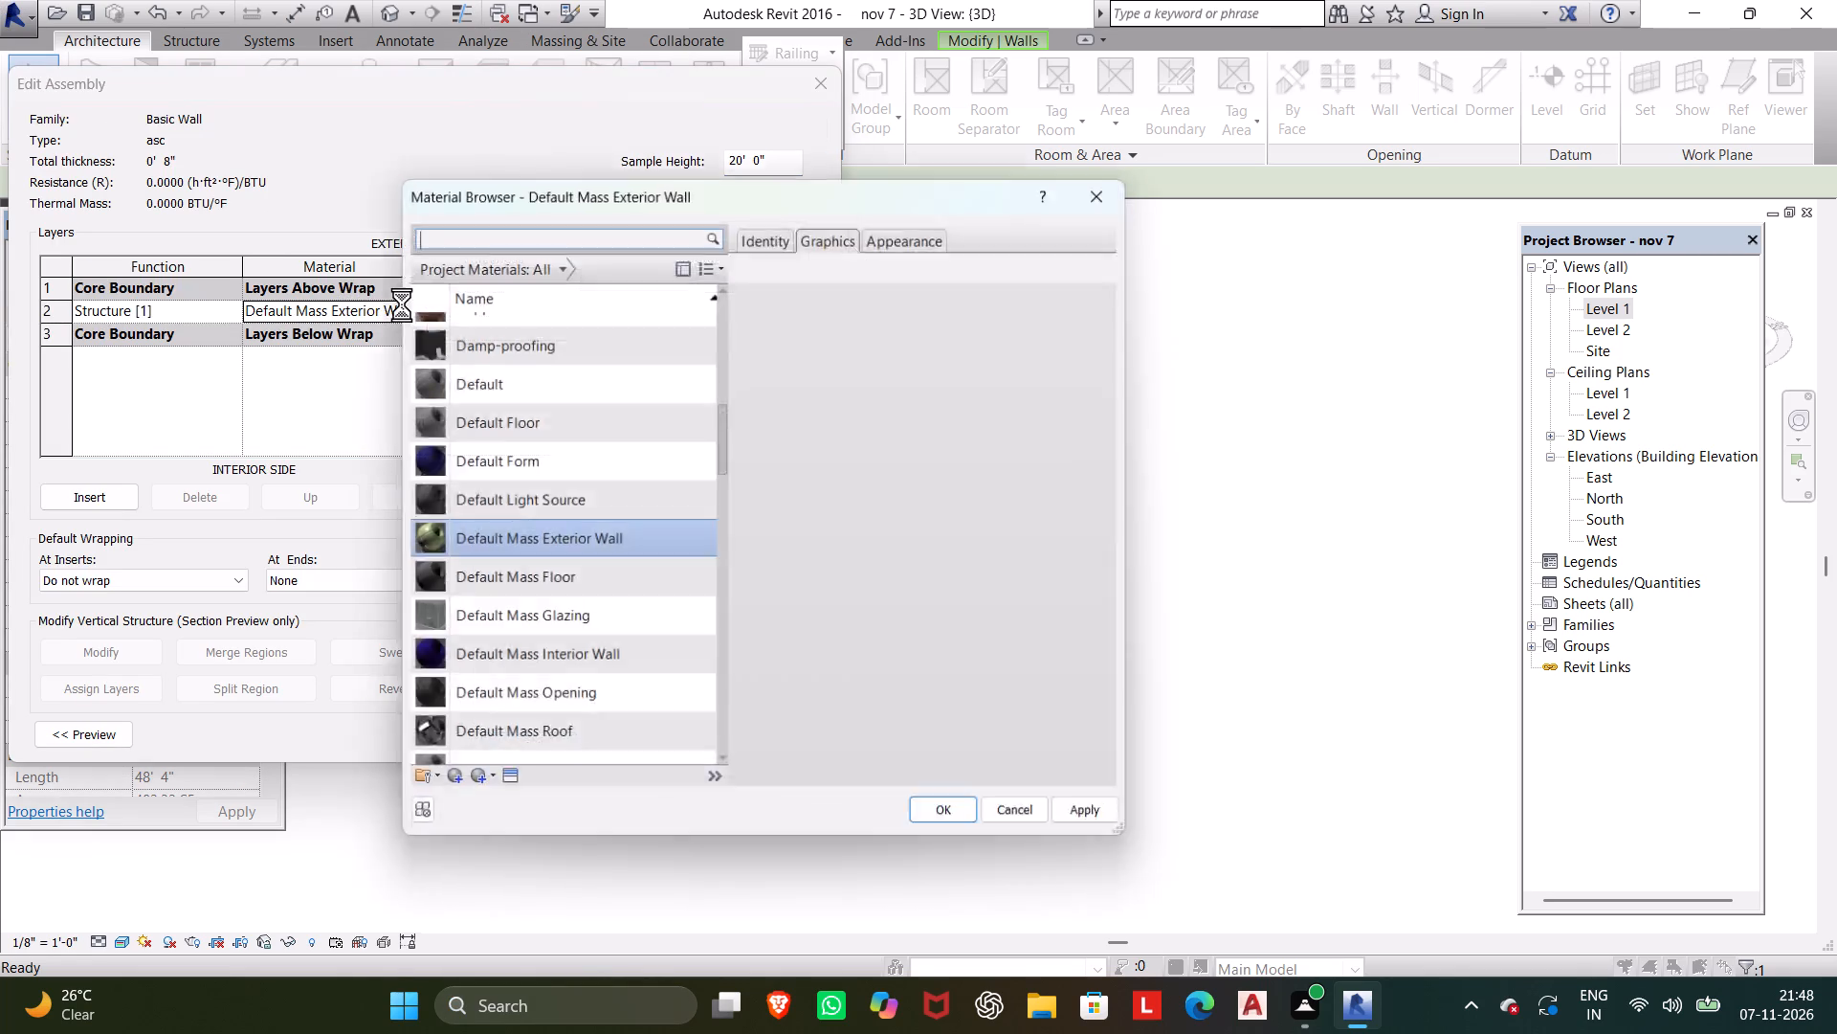
Assign the Plywood, Sheathing material to the asc wall's structure layer and accept the changes to the wall type.
{"action": "scroll", "coordinate": [634, 486], "scroll_direction": "down", "scroll_amount": 5}
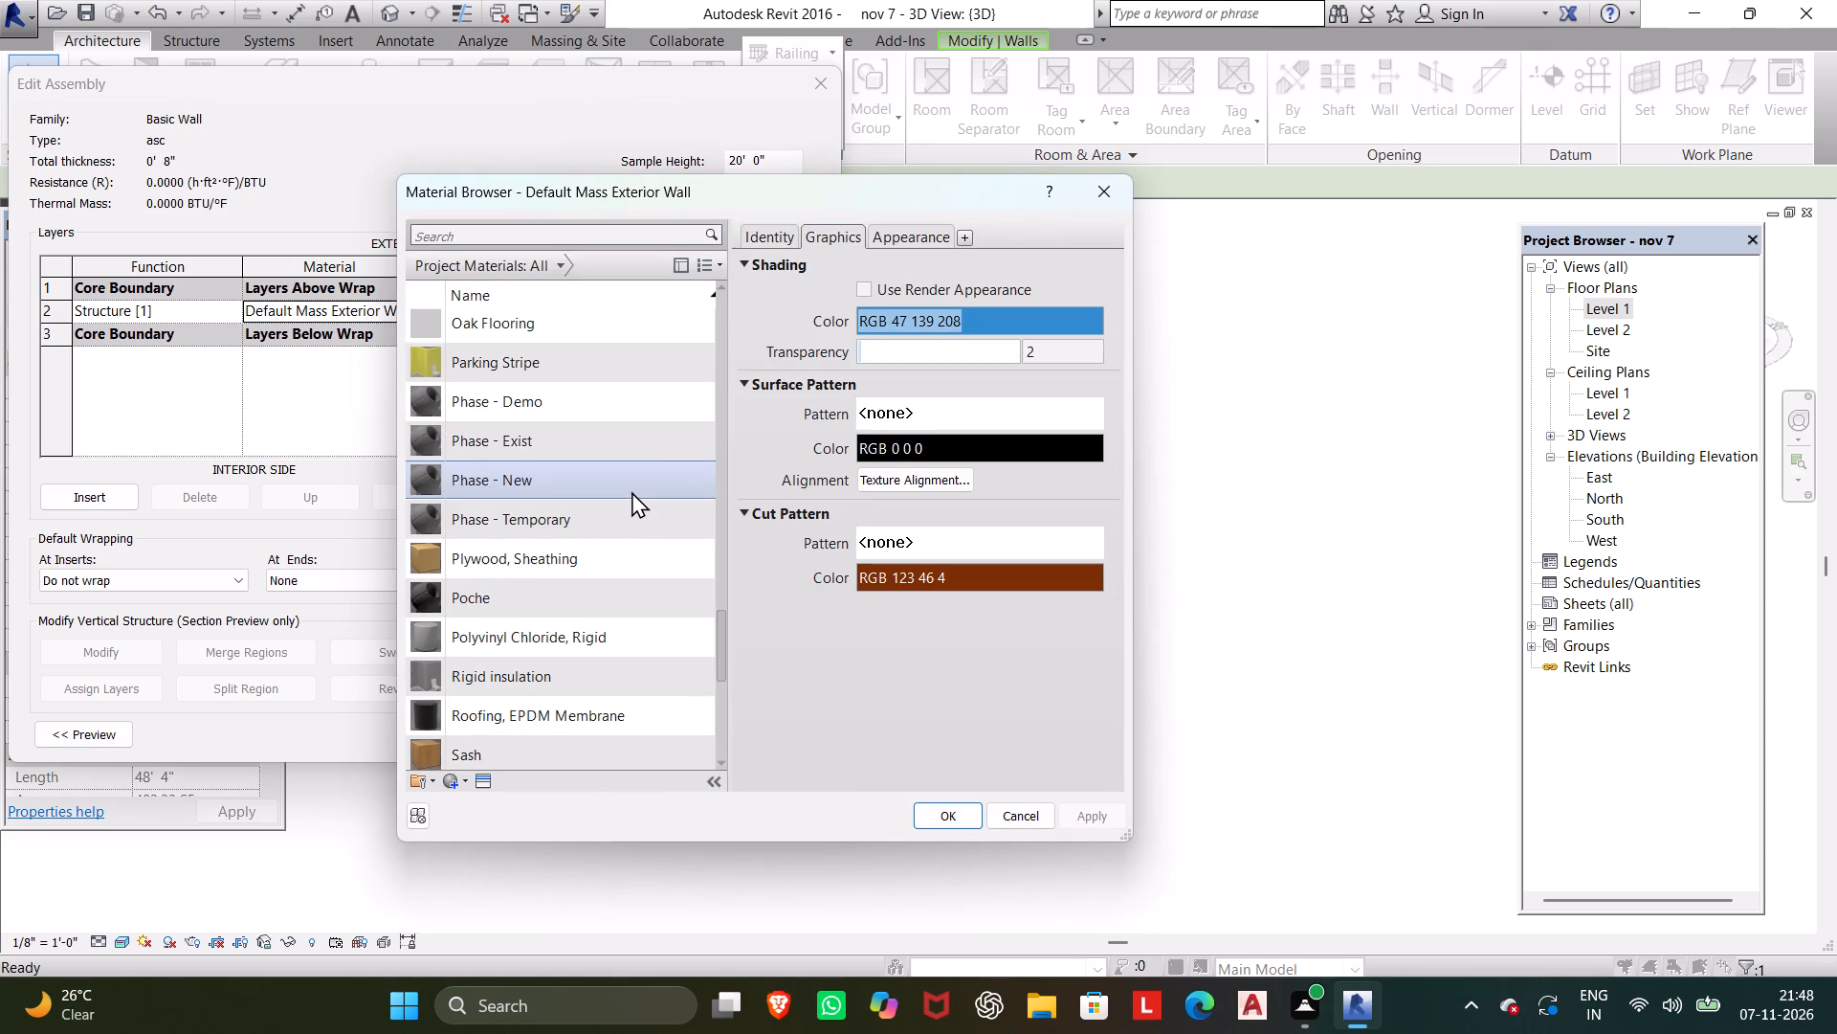
{"action": "scroll", "coordinate": [631, 491], "scroll_direction": "down", "scroll_amount": 3}
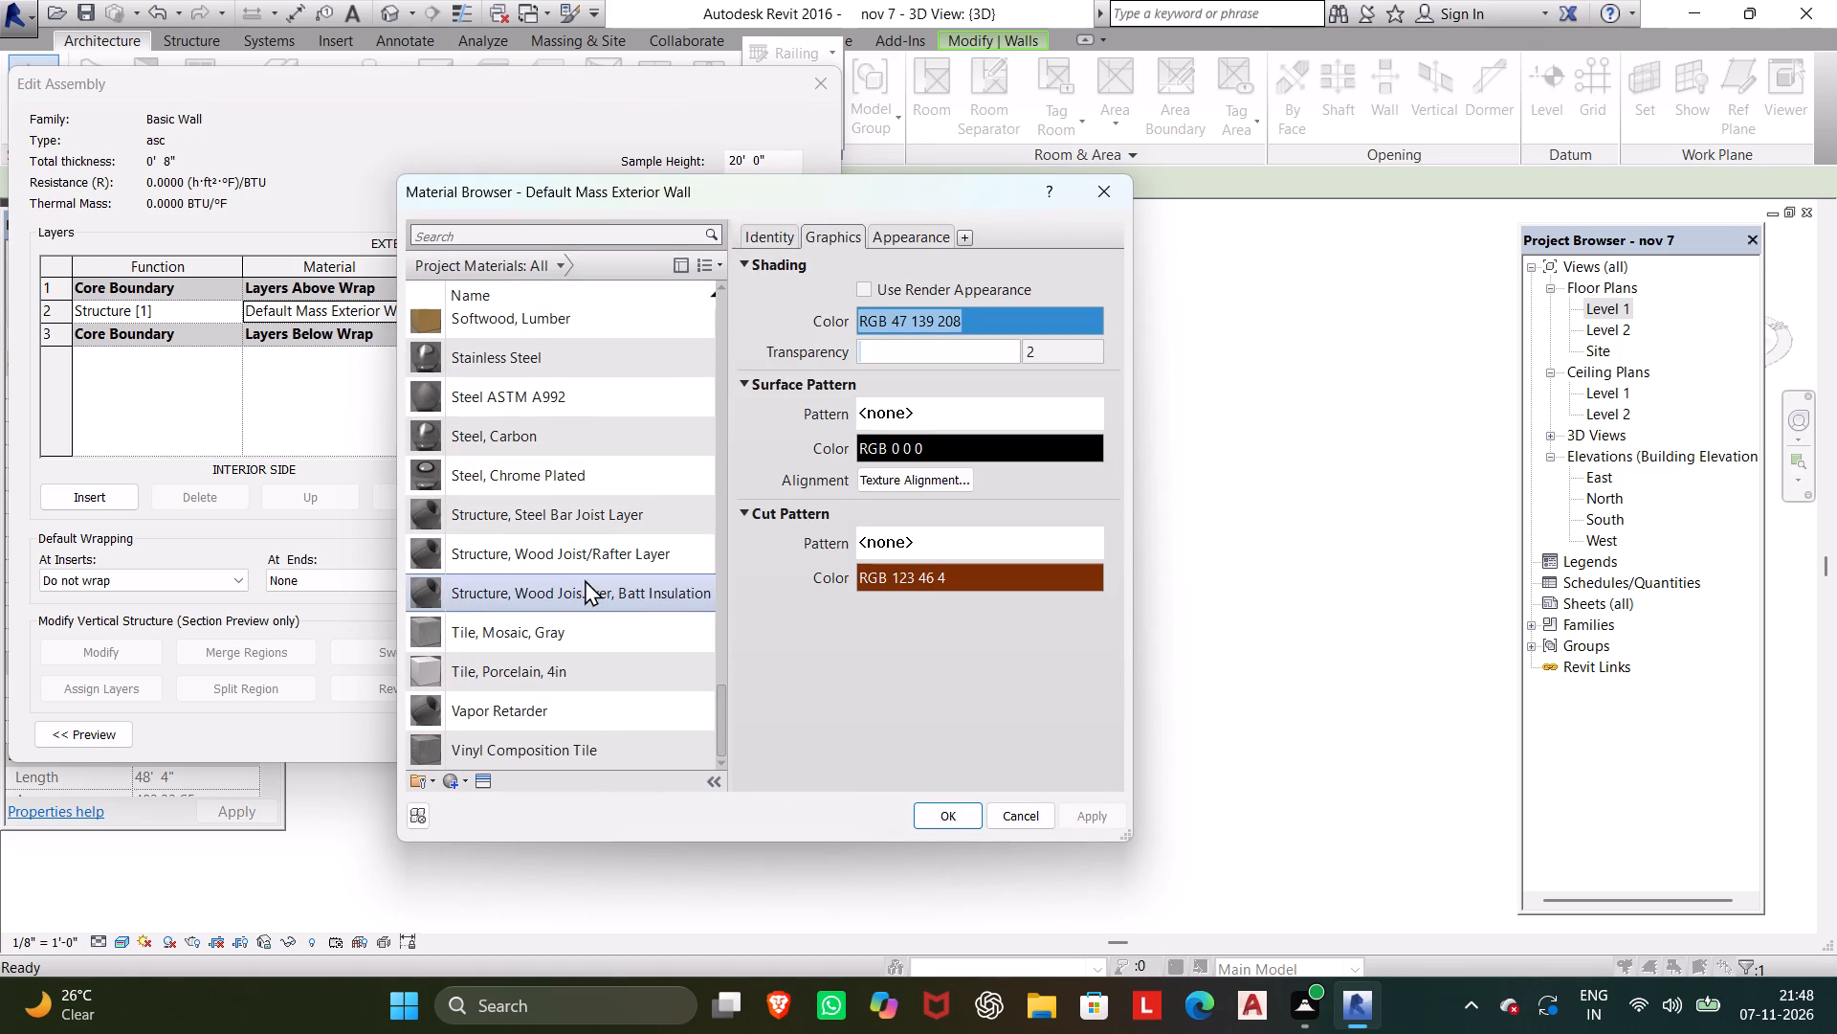
{"action": "scroll", "coordinate": [533, 691], "scroll_direction": "down", "scroll_amount": 3}
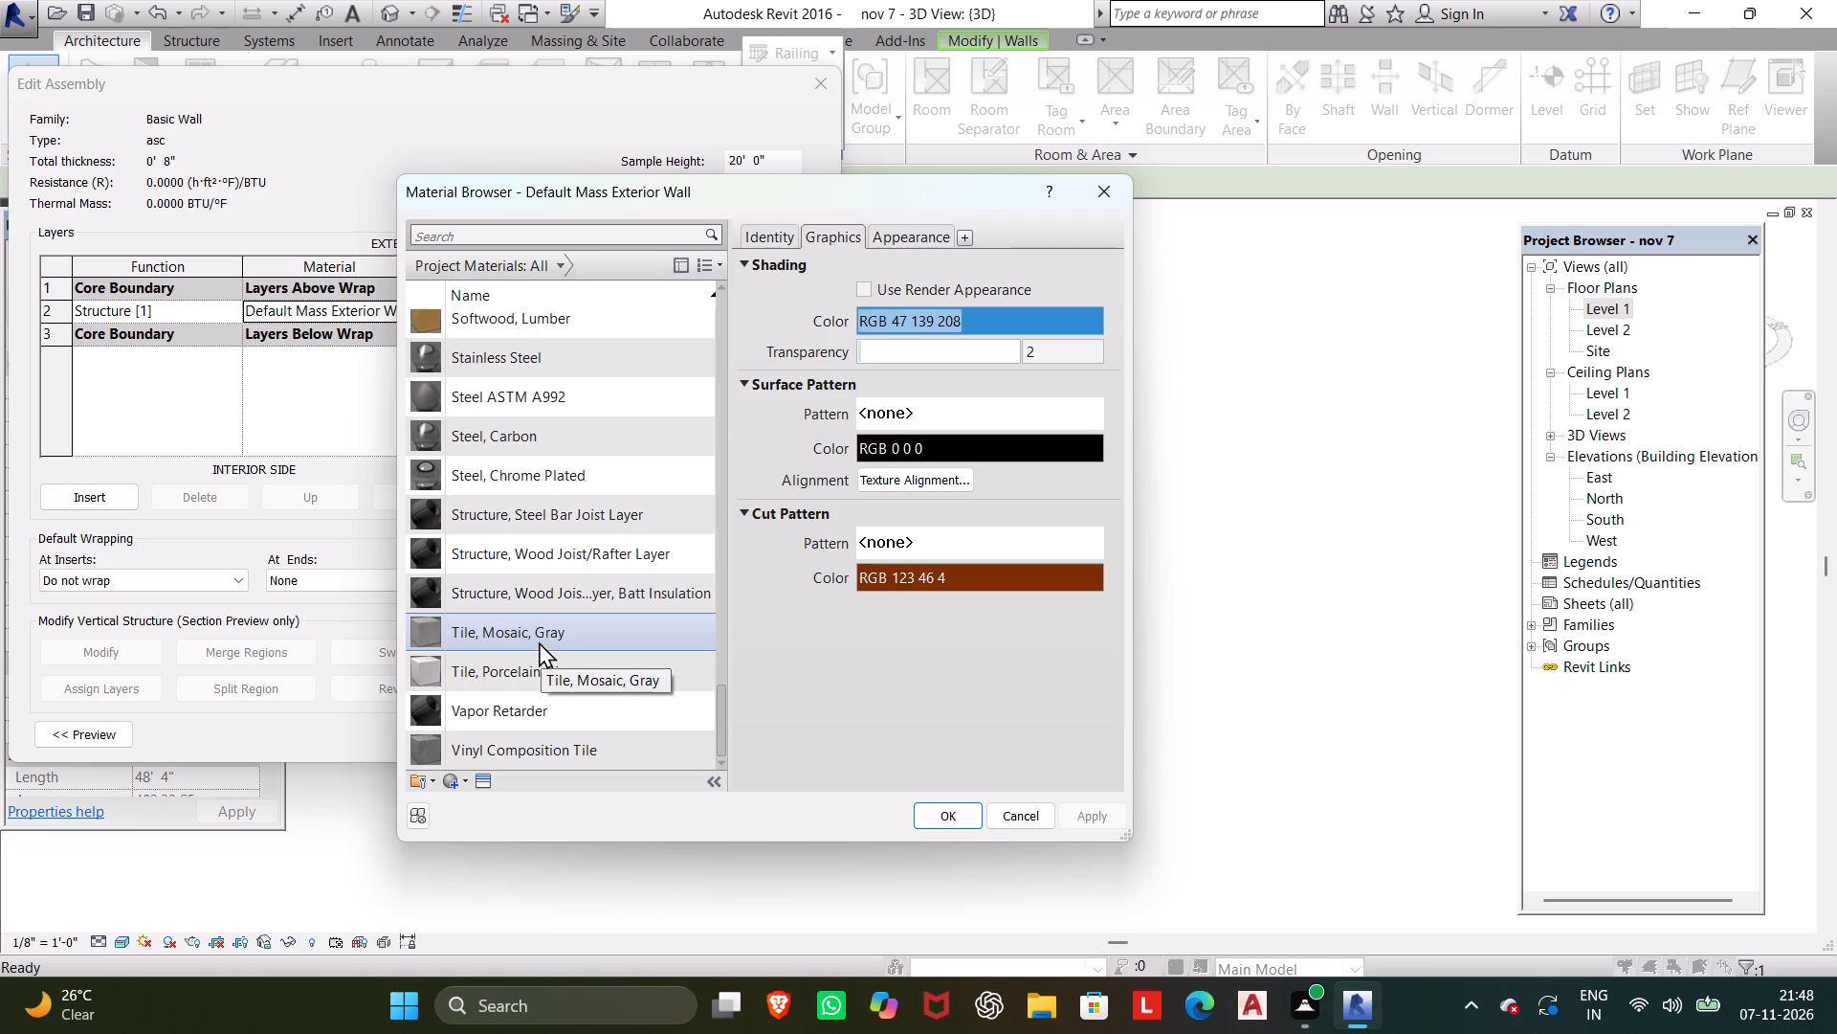
{"action": "scroll", "coordinate": [539, 641], "scroll_direction": "up", "scroll_amount": 1}
{"action": "left_click", "coordinate": [504, 359]}
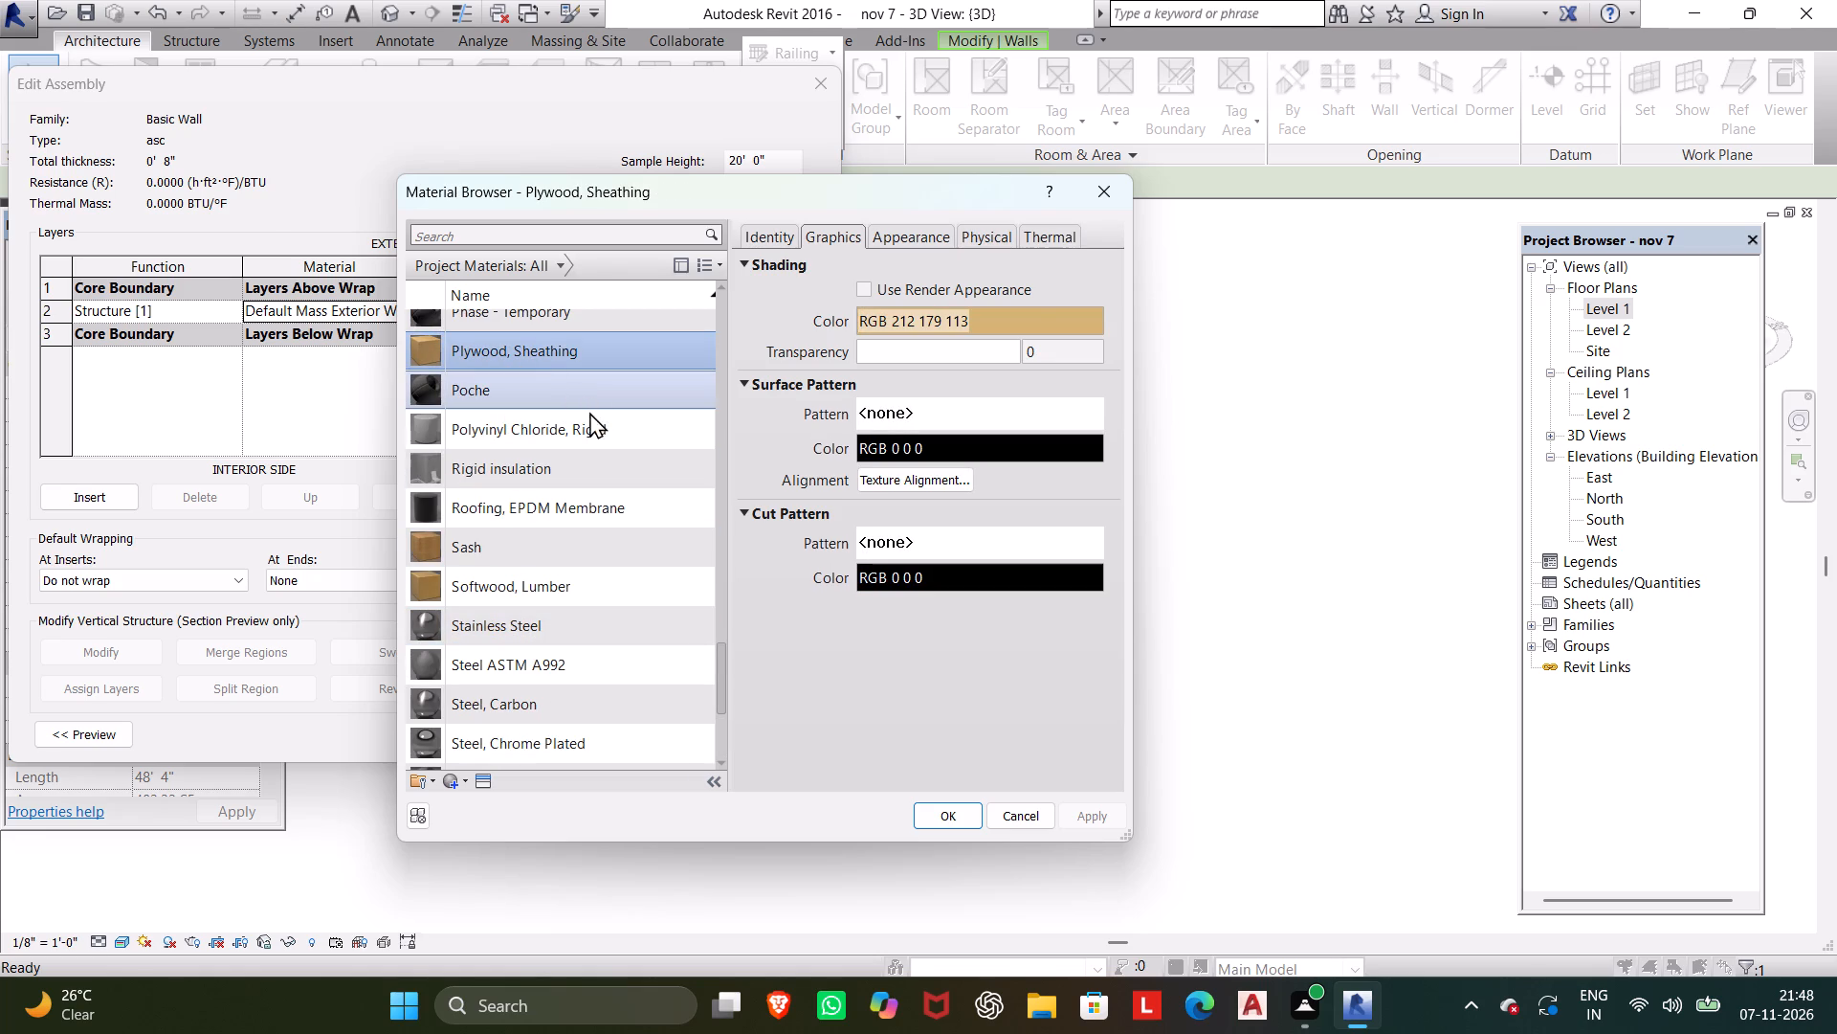
{"action": "left_click", "coordinate": [933, 829]}
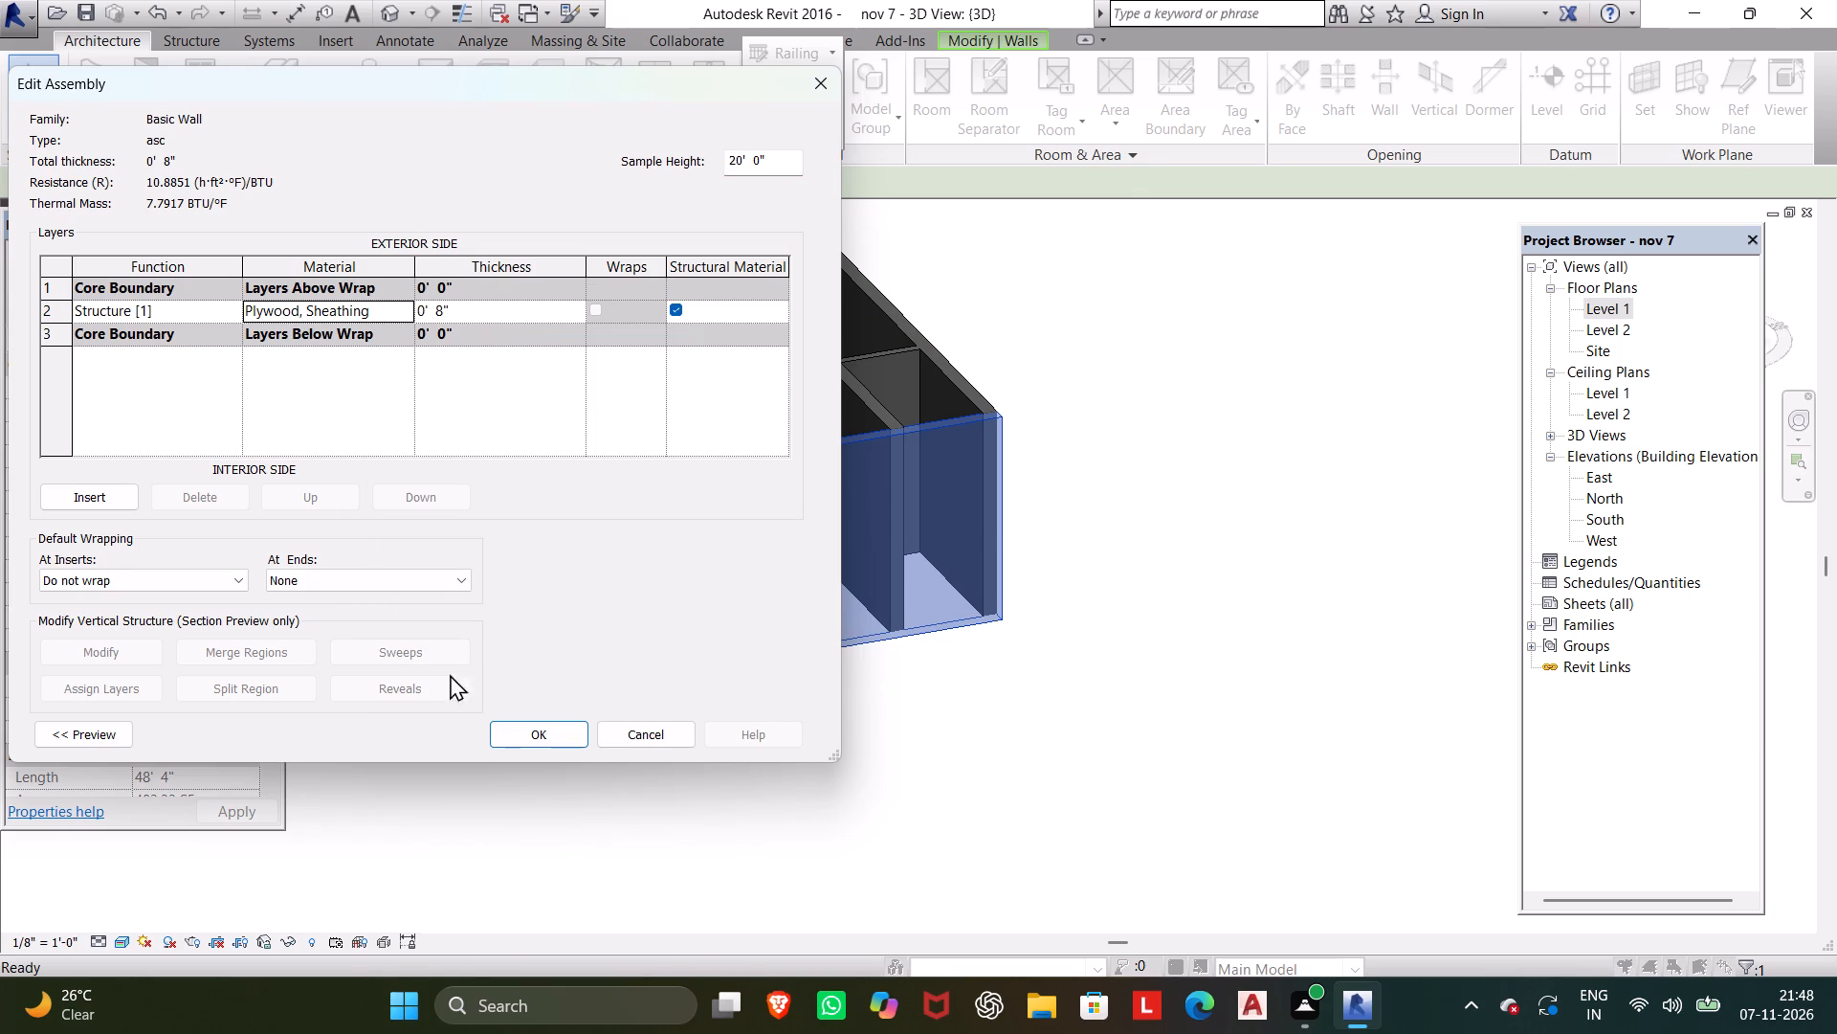
{"action": "left_click", "coordinate": [544, 731]}
{"action": "left_click", "coordinate": [544, 731]}
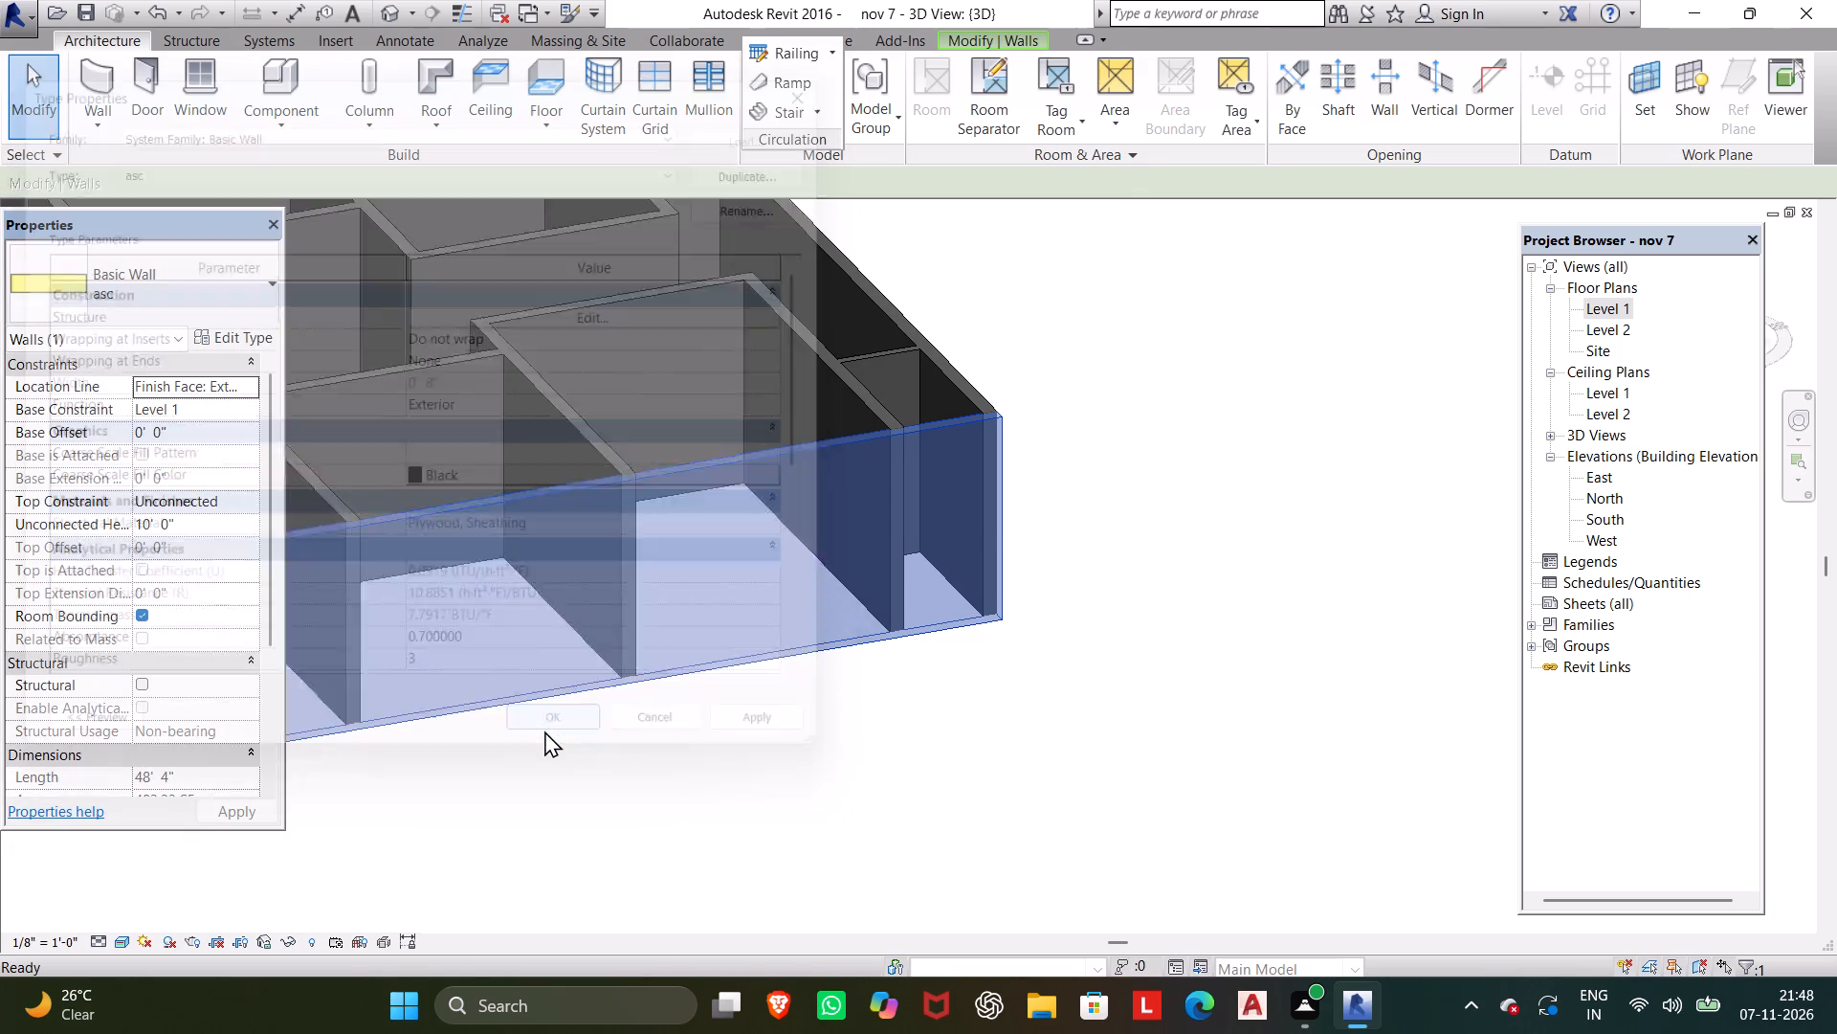
{"action": "key", "text": "Escape"}
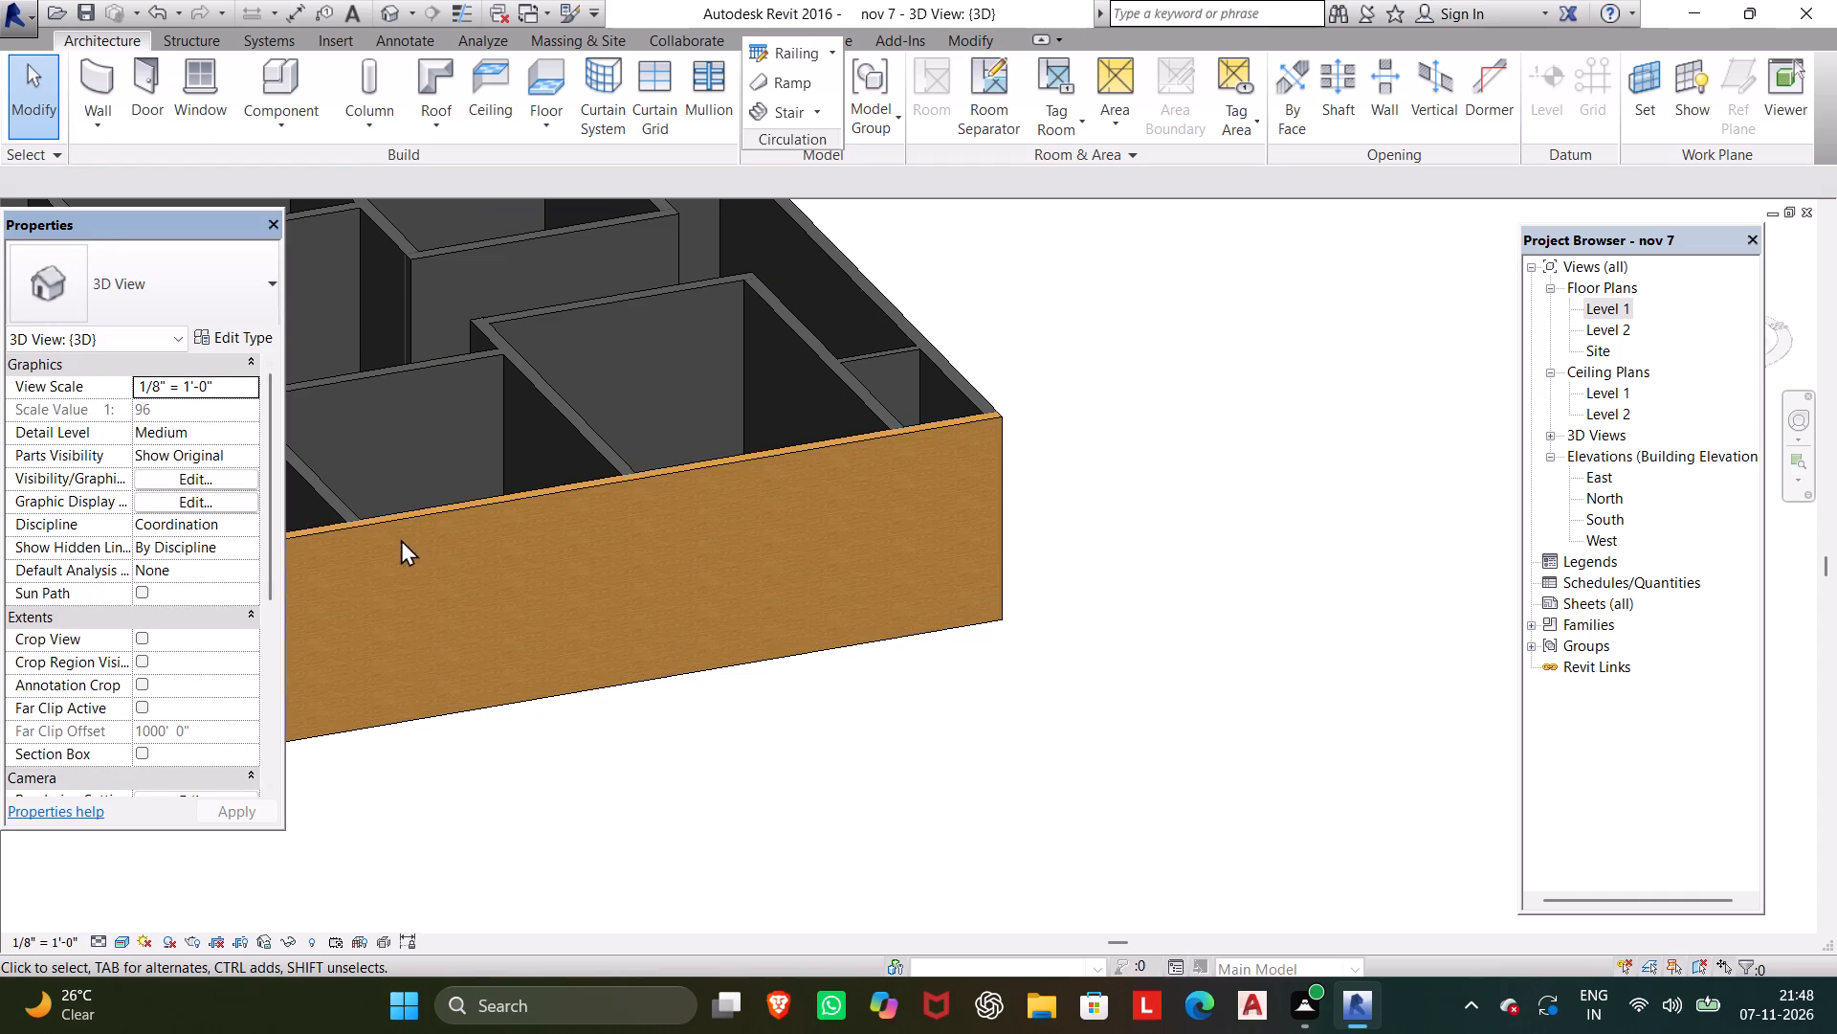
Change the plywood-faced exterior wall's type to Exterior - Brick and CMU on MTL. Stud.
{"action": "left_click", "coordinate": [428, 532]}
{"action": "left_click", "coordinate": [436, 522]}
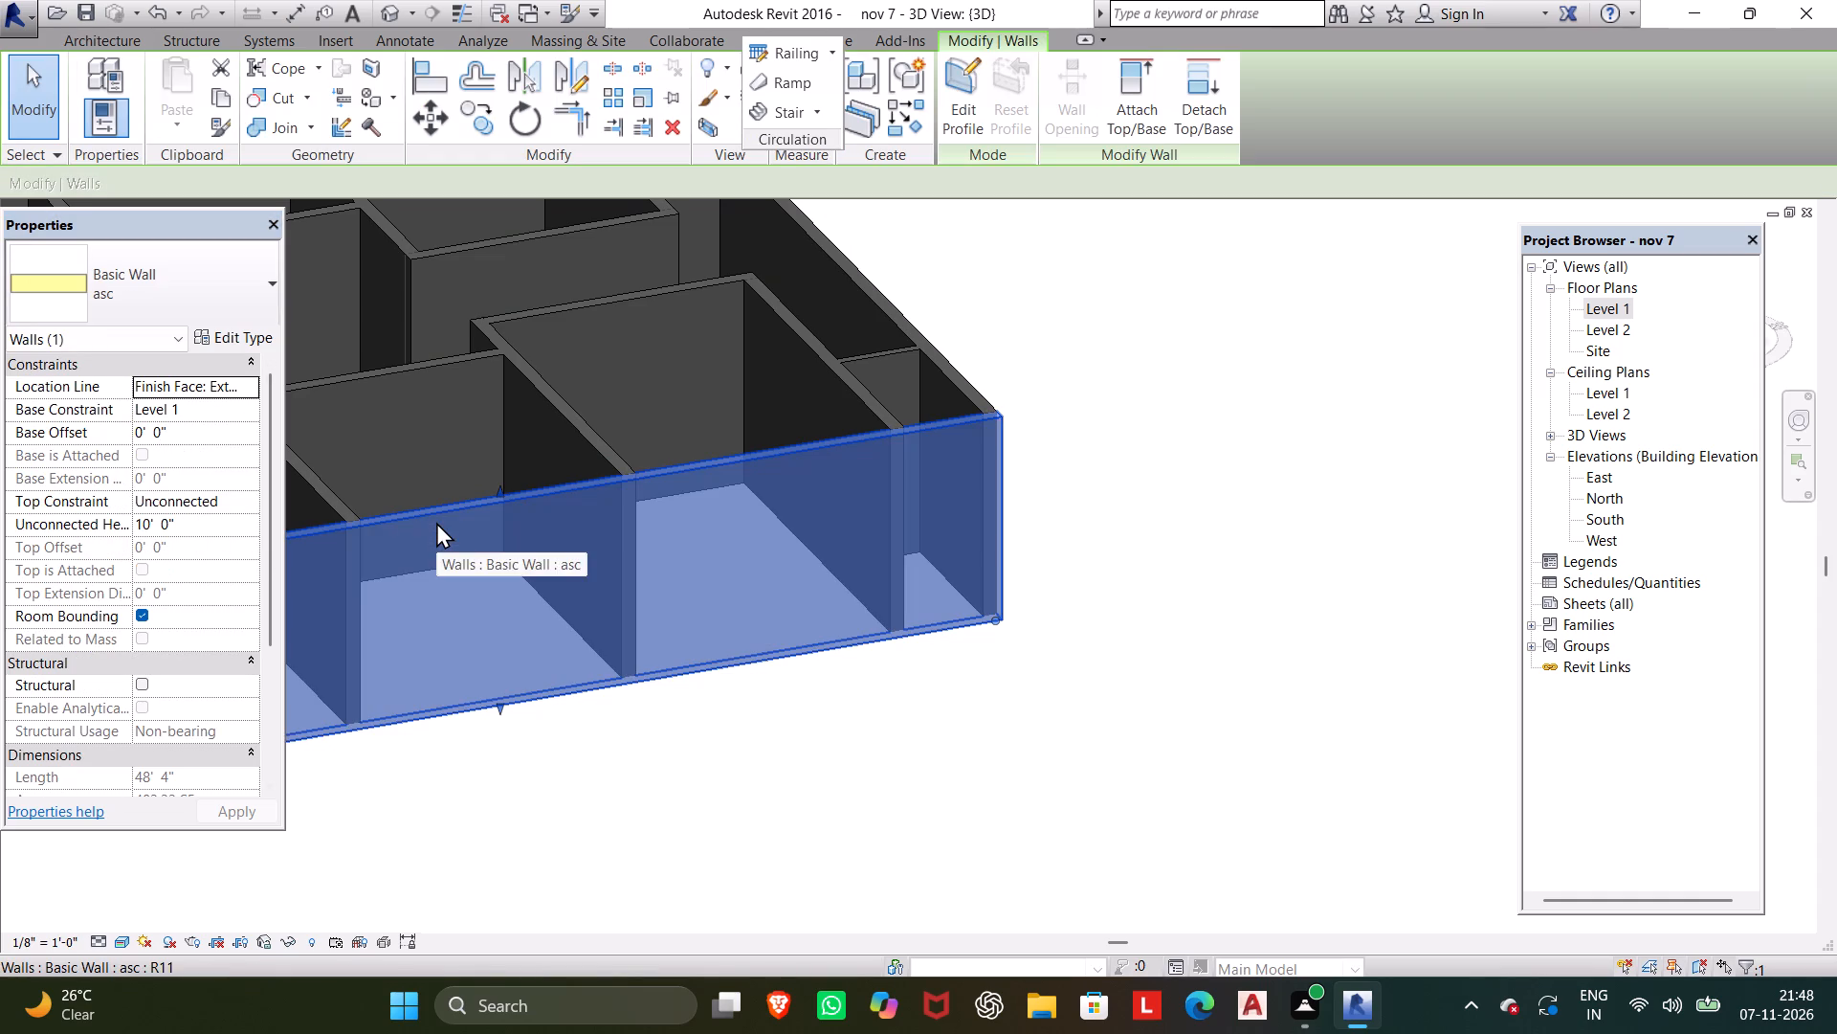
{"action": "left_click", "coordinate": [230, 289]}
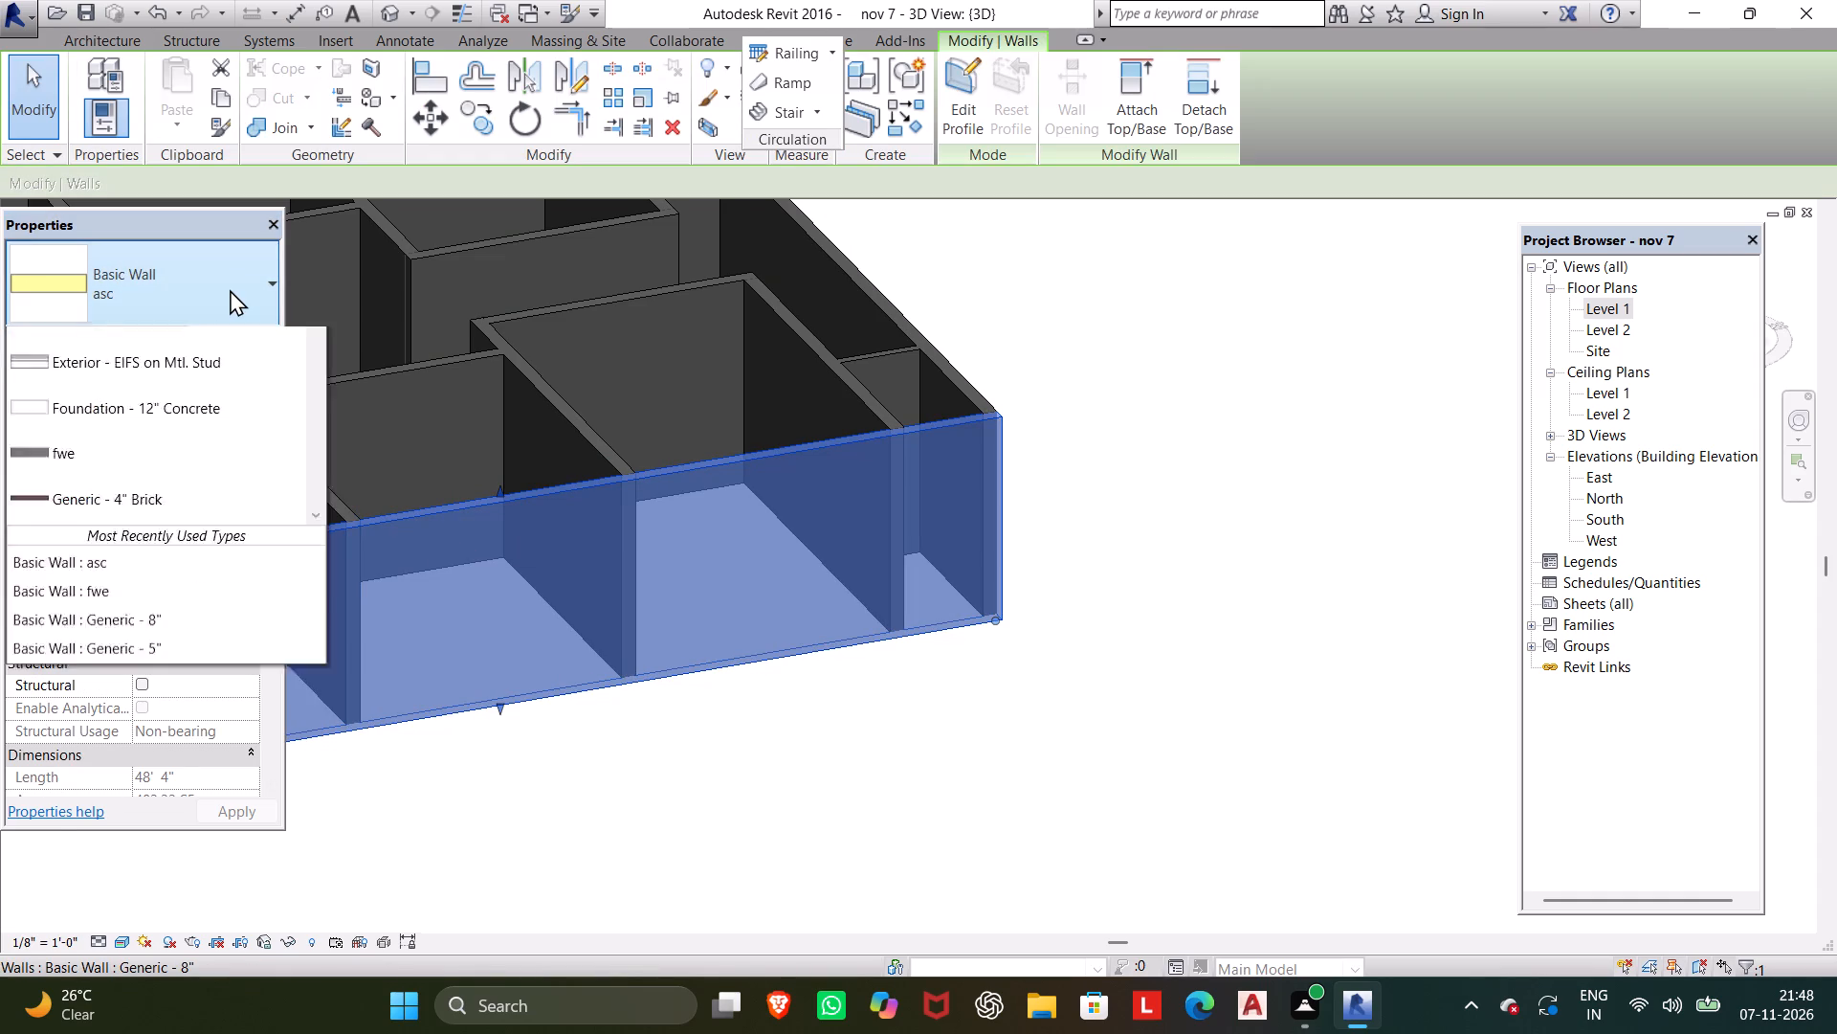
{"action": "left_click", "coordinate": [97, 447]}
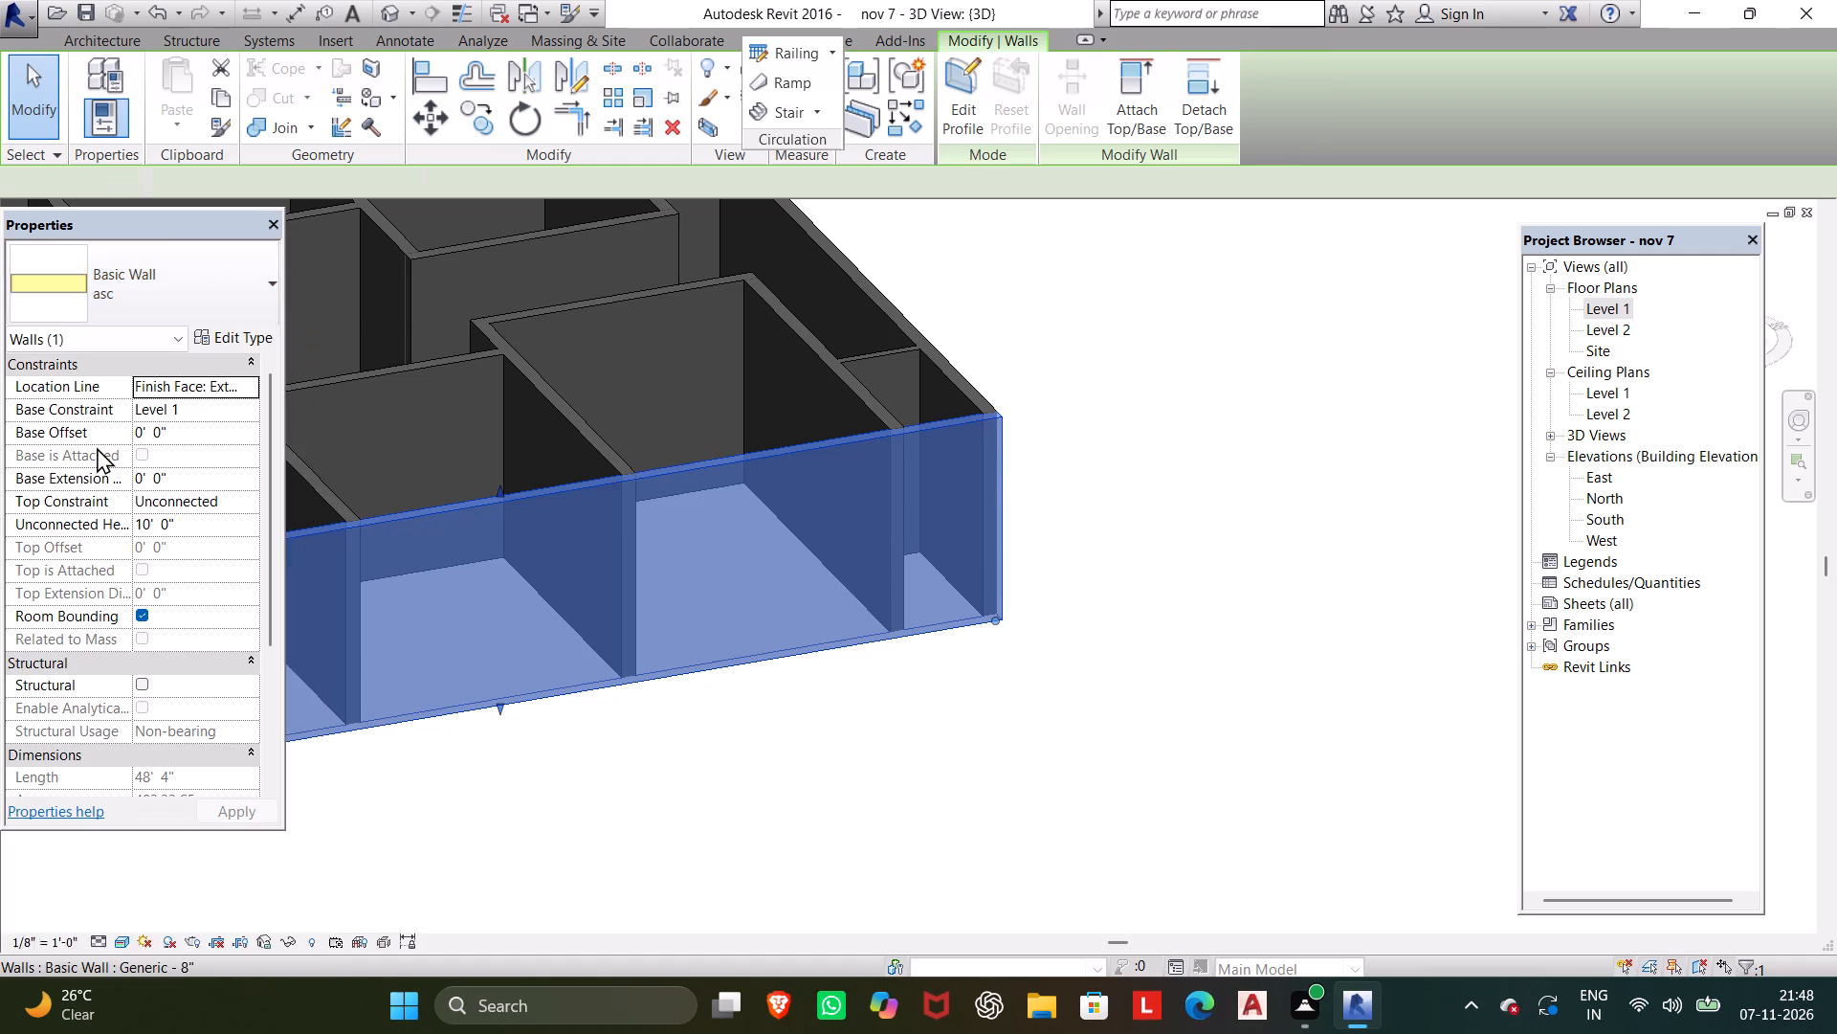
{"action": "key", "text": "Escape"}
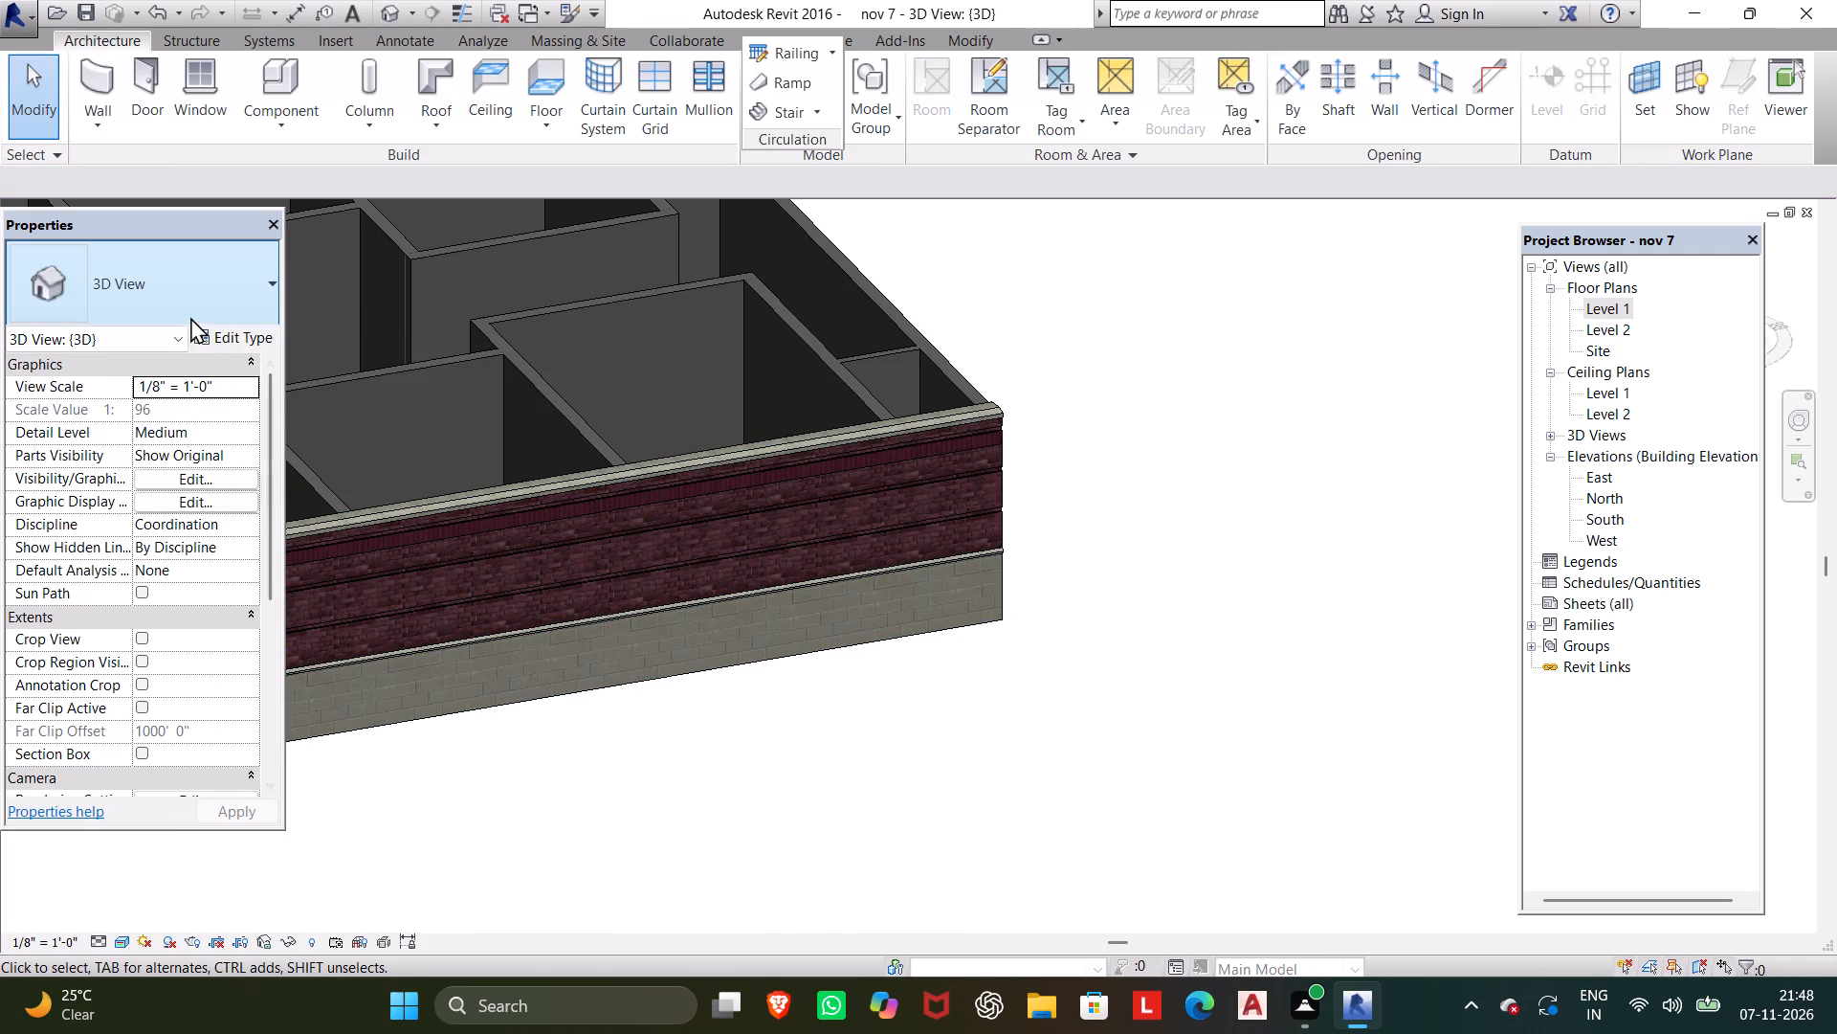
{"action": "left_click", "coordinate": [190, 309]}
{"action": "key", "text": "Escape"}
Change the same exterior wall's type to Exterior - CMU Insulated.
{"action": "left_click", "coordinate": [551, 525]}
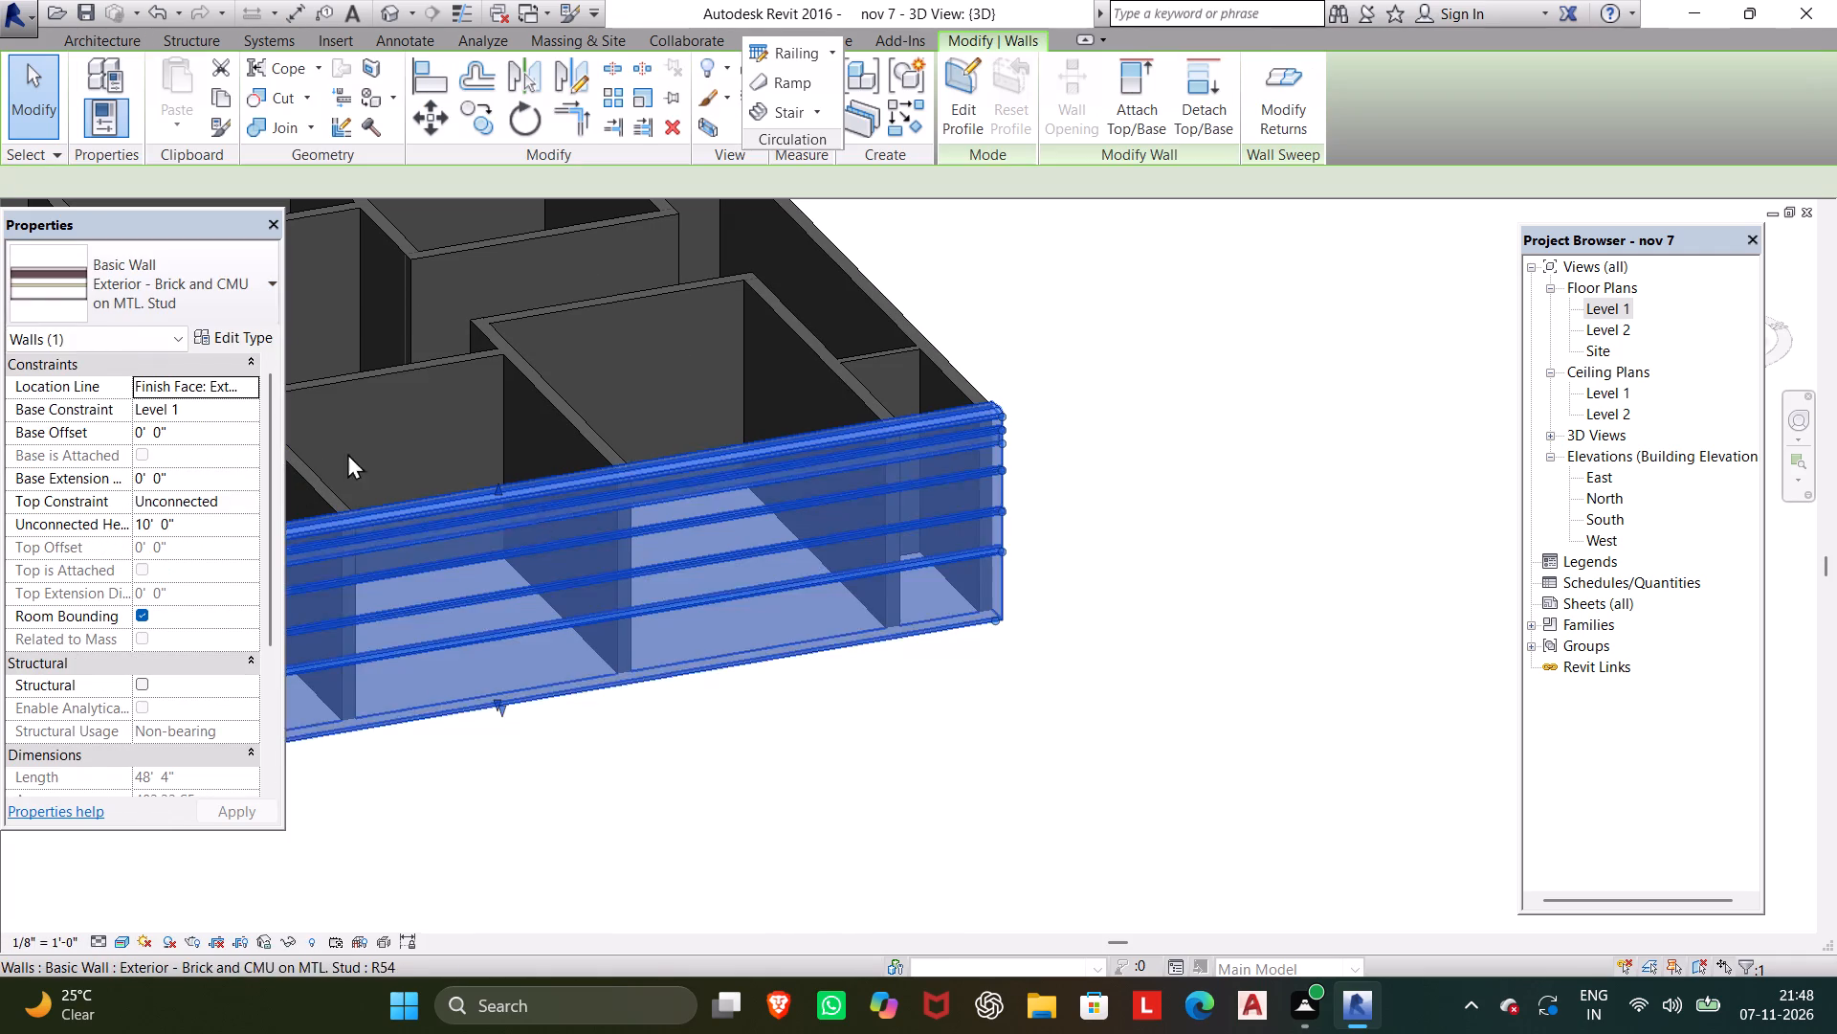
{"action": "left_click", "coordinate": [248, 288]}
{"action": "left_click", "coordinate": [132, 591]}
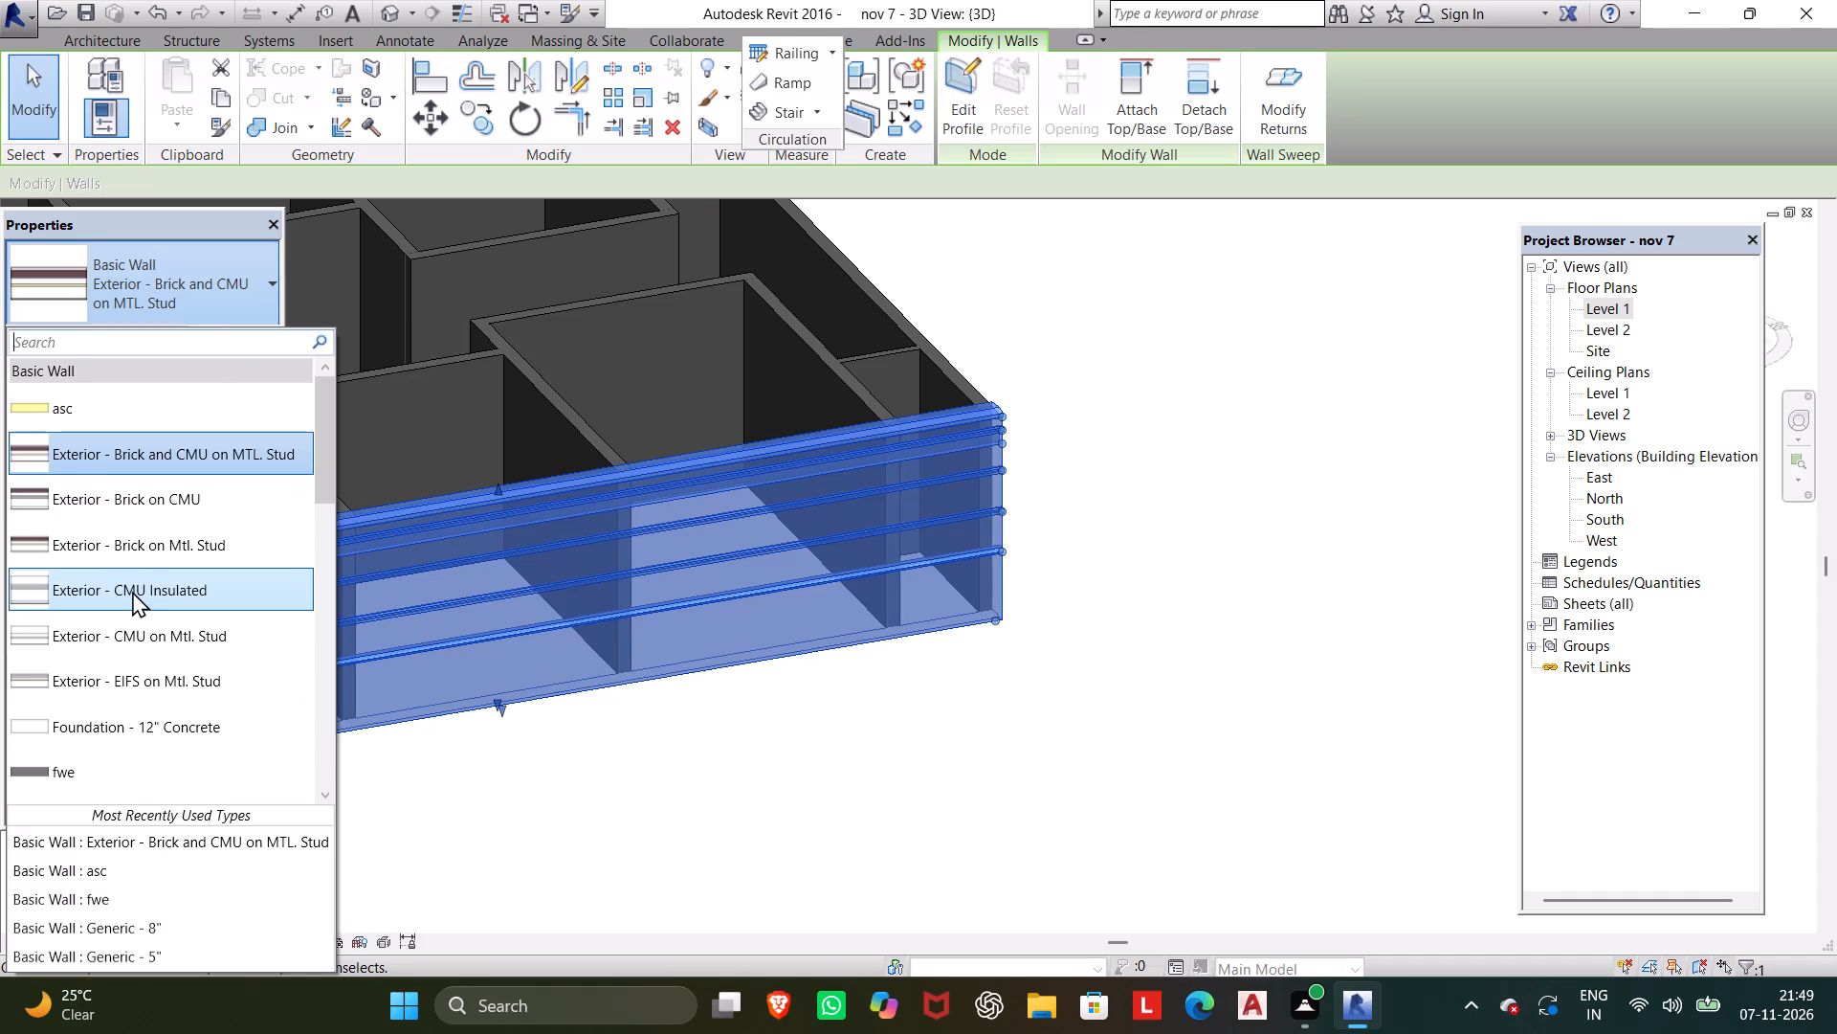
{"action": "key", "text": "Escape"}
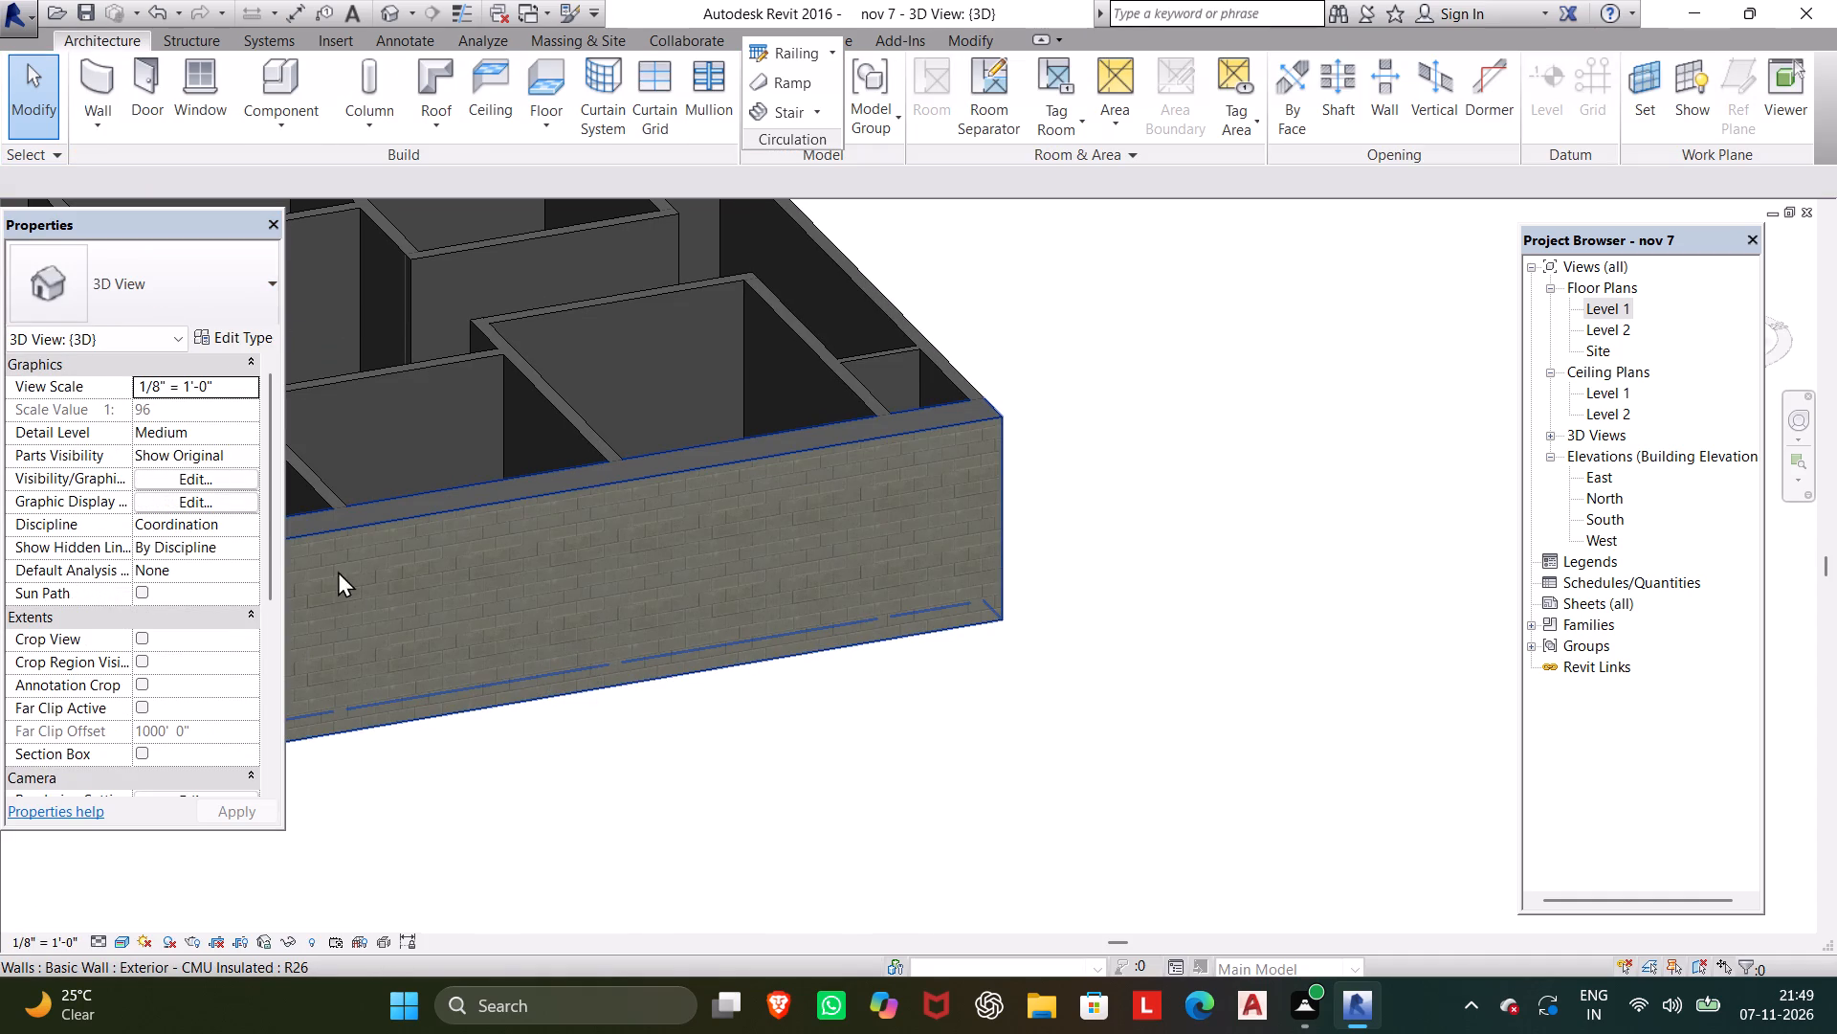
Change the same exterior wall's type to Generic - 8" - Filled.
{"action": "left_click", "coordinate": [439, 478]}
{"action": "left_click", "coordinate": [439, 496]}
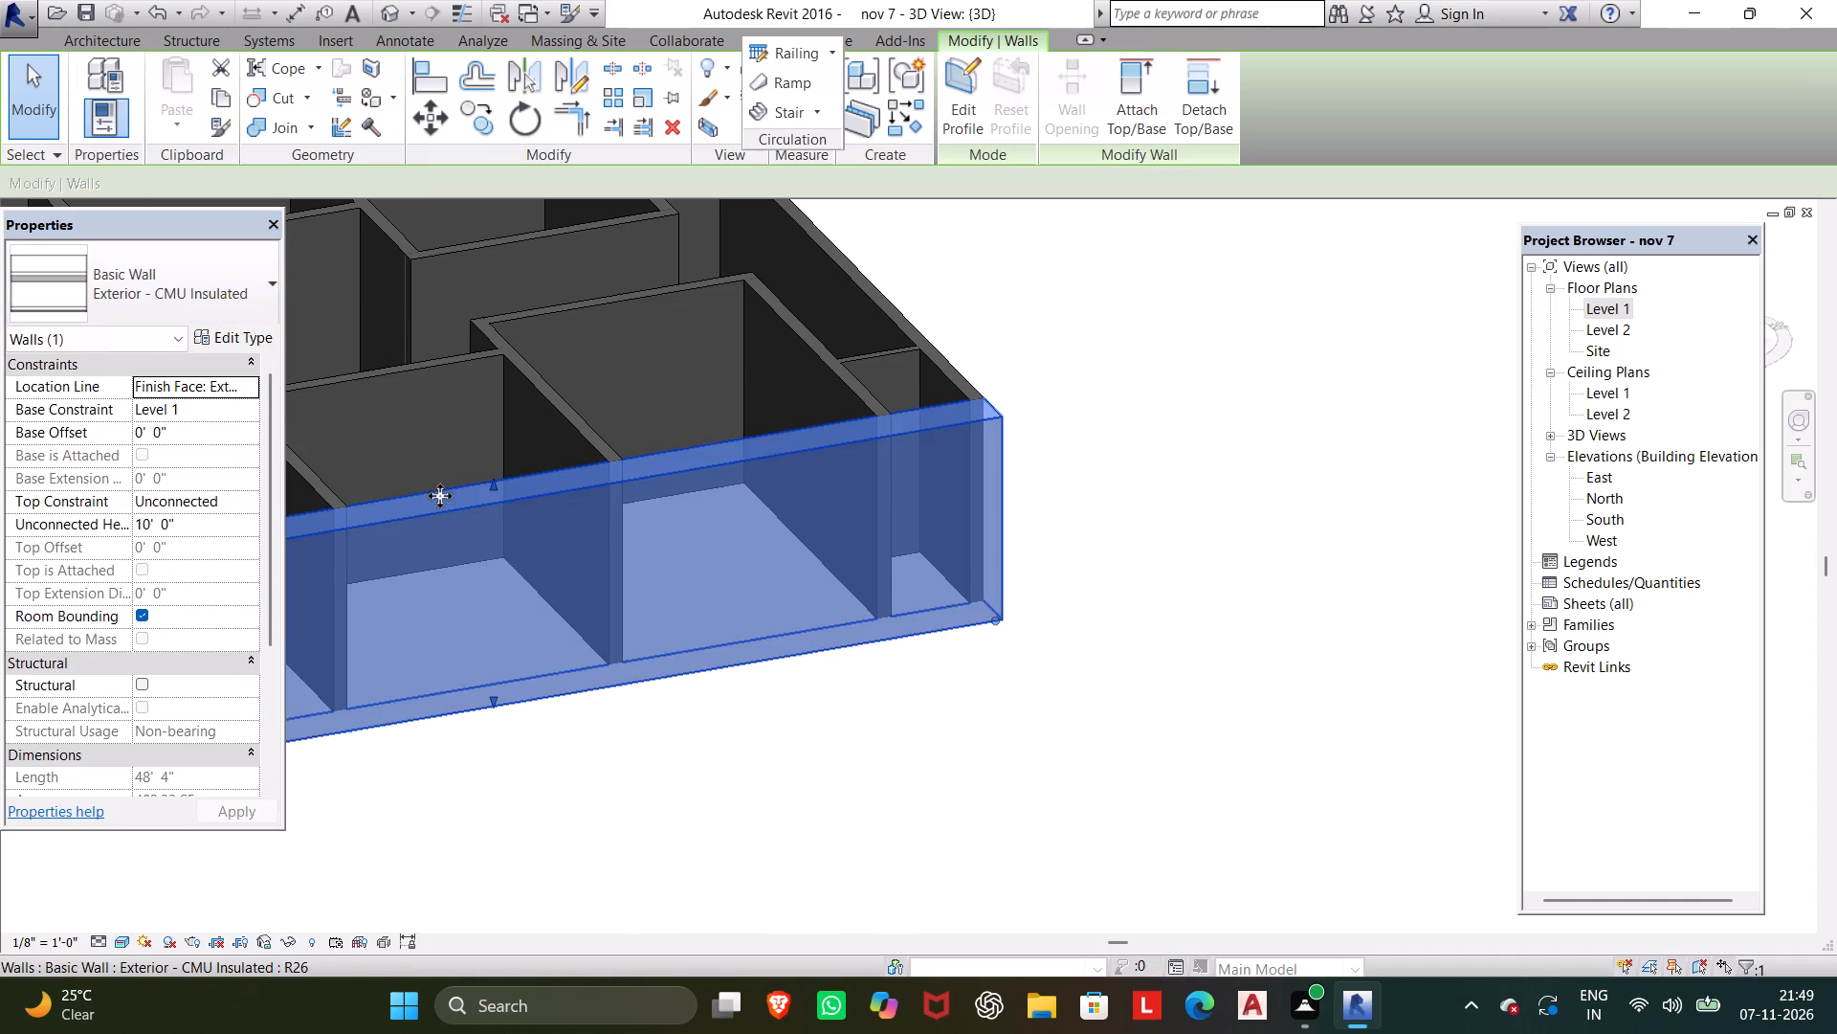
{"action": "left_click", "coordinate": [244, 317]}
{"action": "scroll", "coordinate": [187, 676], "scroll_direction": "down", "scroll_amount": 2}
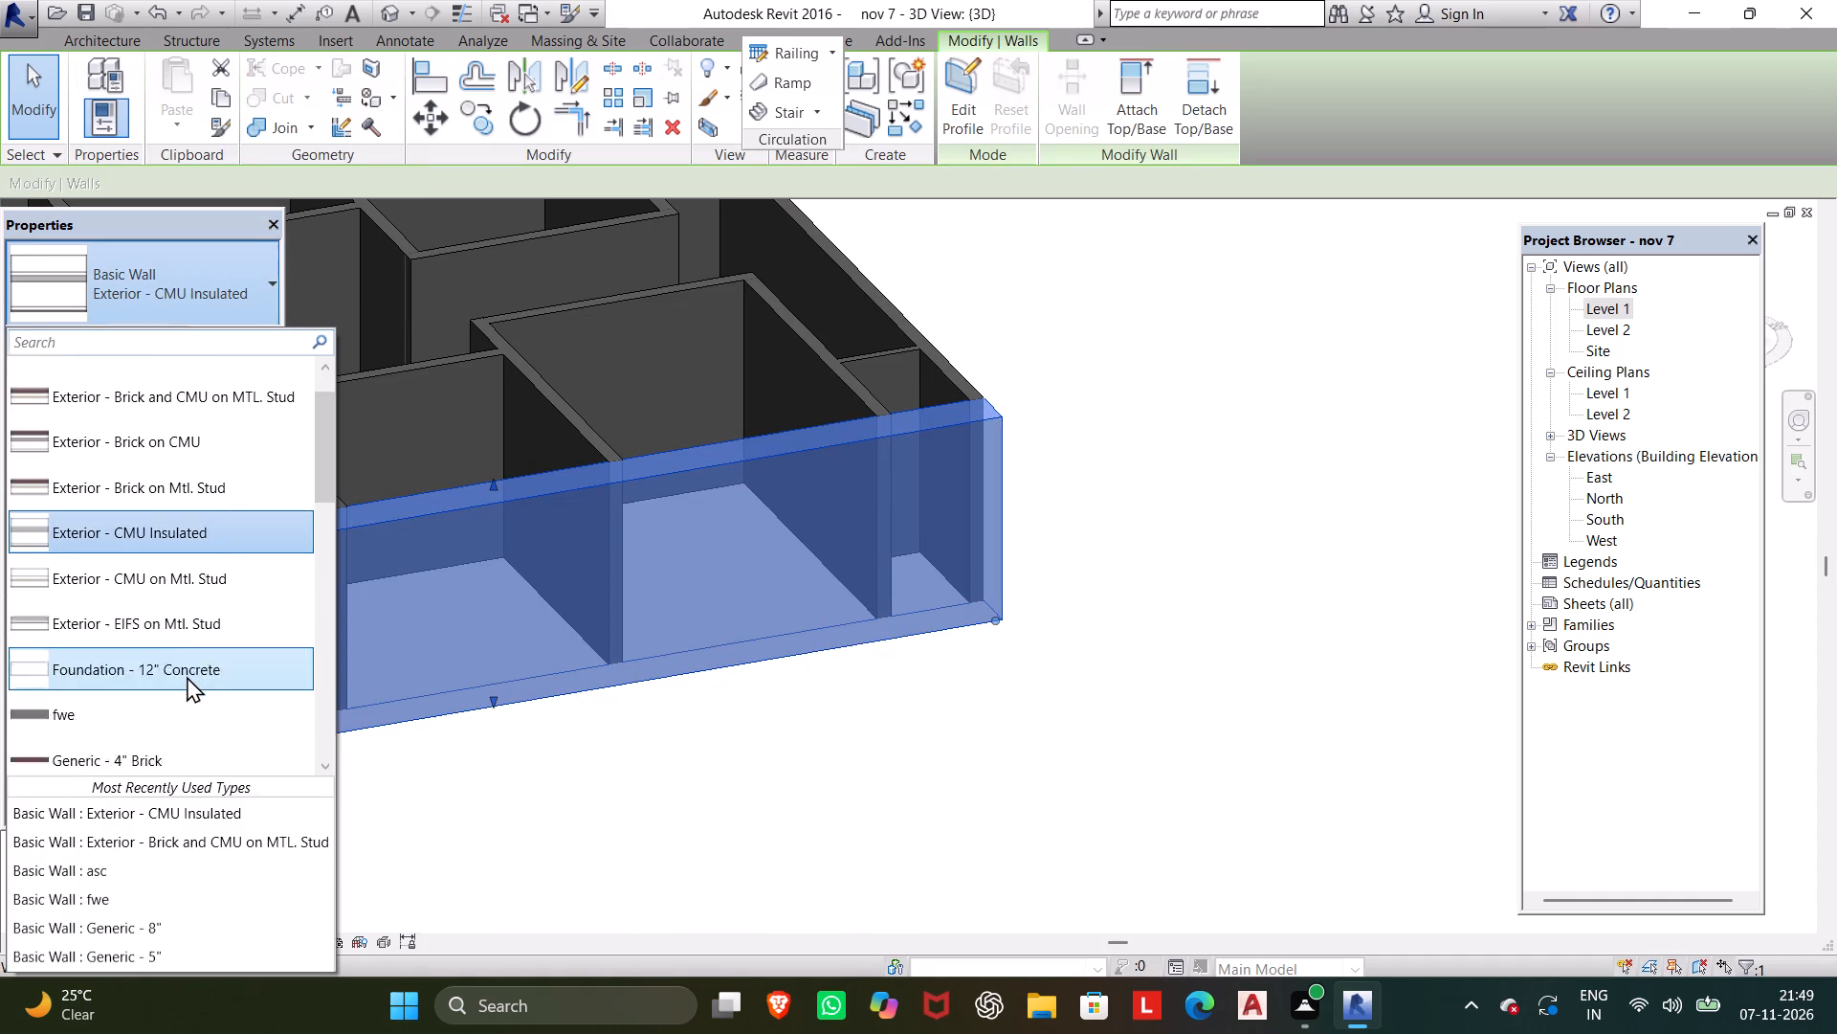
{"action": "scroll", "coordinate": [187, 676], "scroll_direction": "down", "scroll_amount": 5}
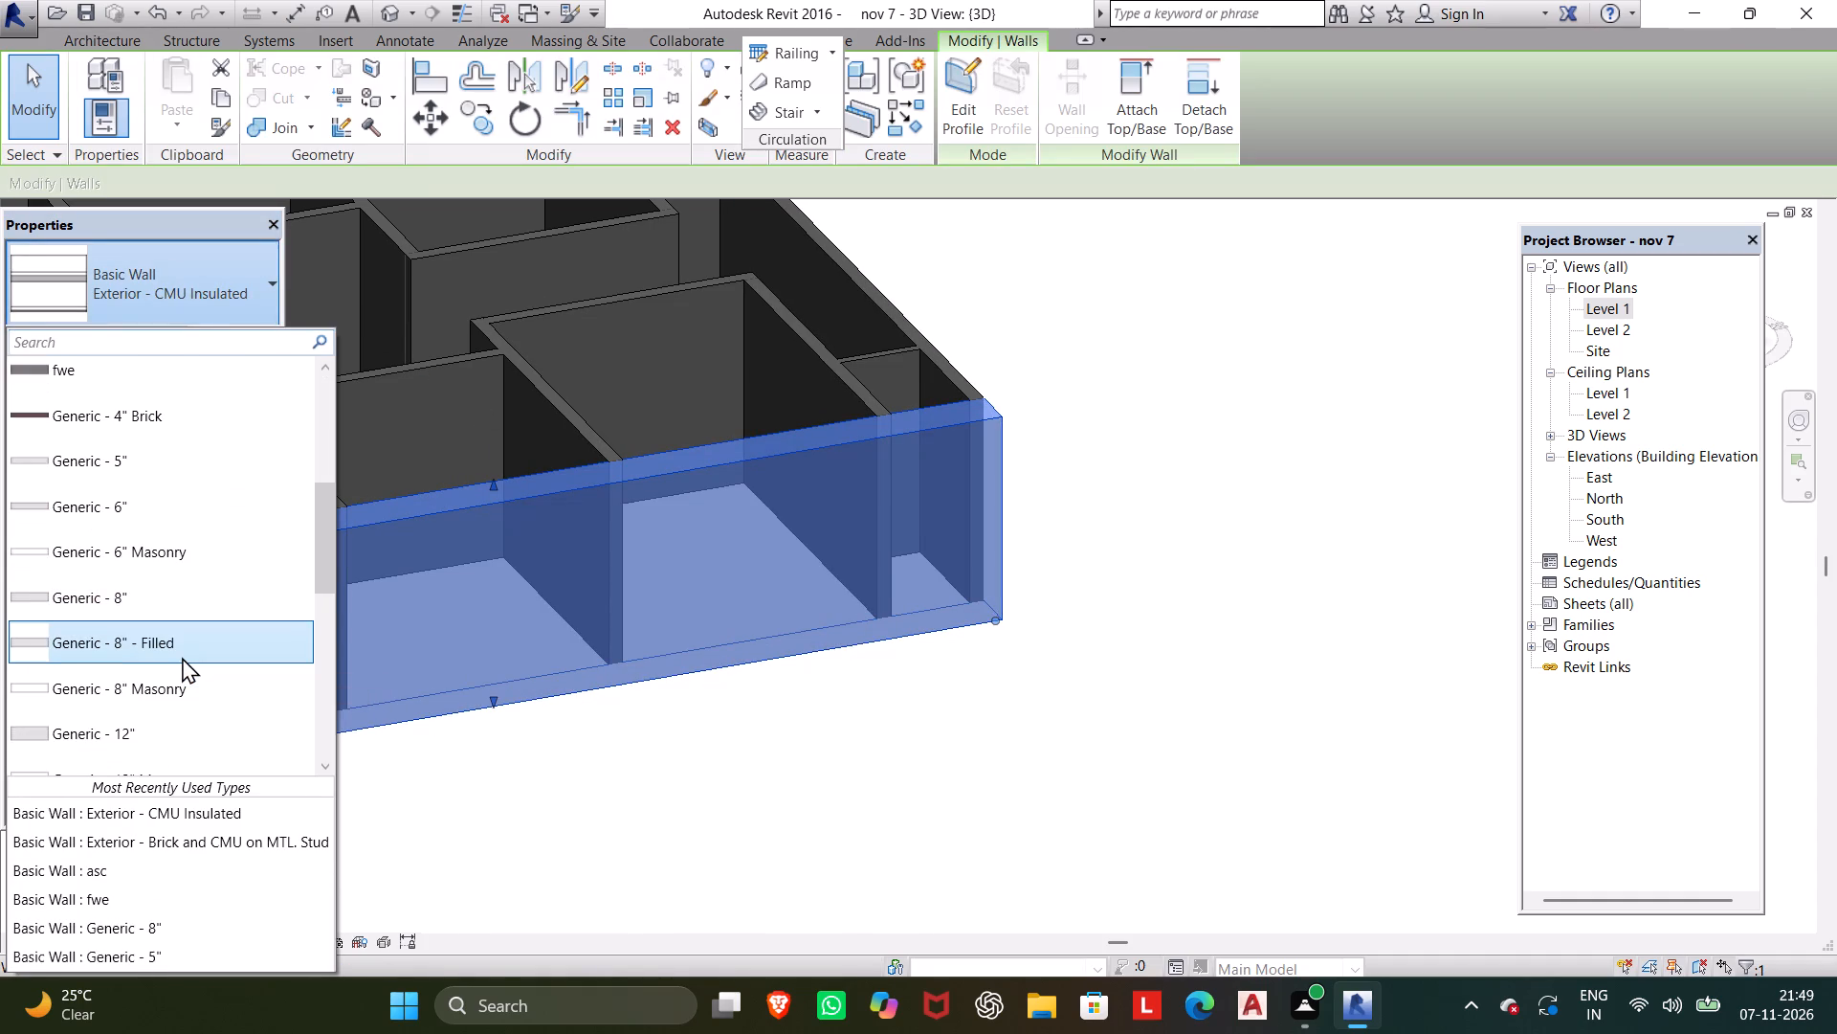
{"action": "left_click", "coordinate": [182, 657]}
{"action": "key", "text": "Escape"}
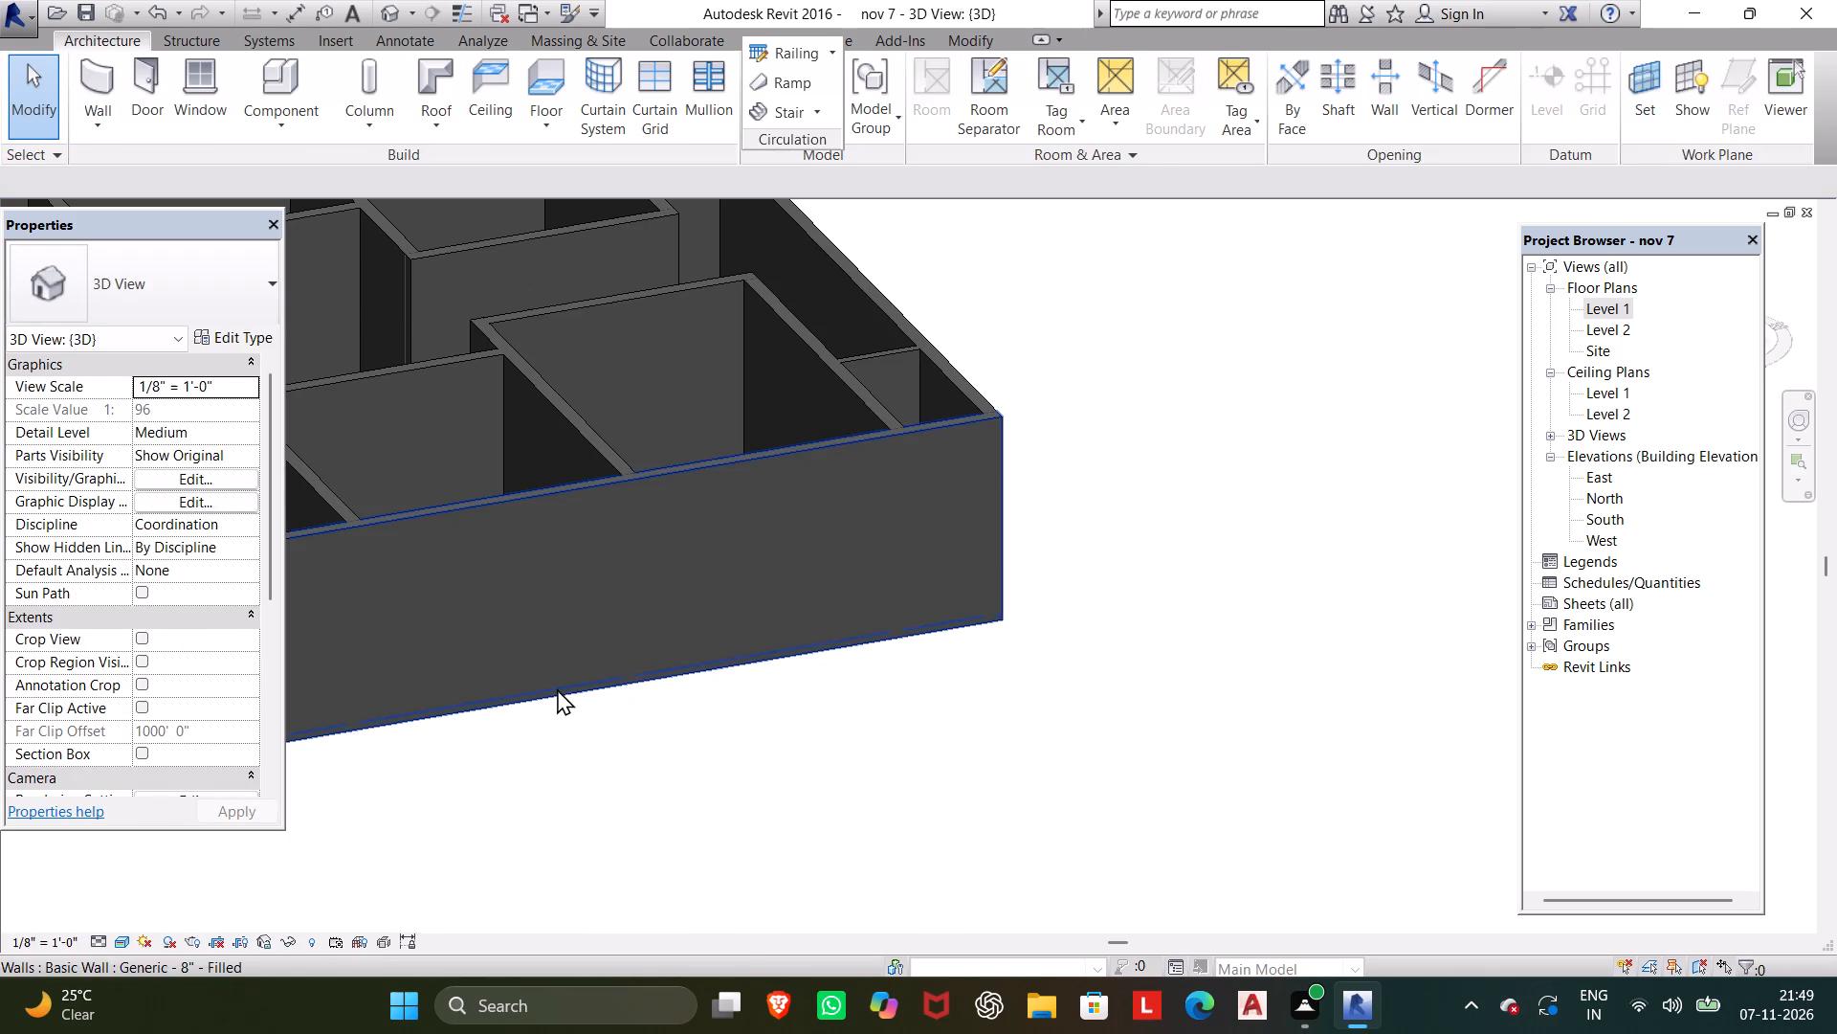
Change the same exterior wall's type to Generic - 8" Masonry.
{"action": "left_click", "coordinate": [458, 503]}
{"action": "key", "text": "Escape"}
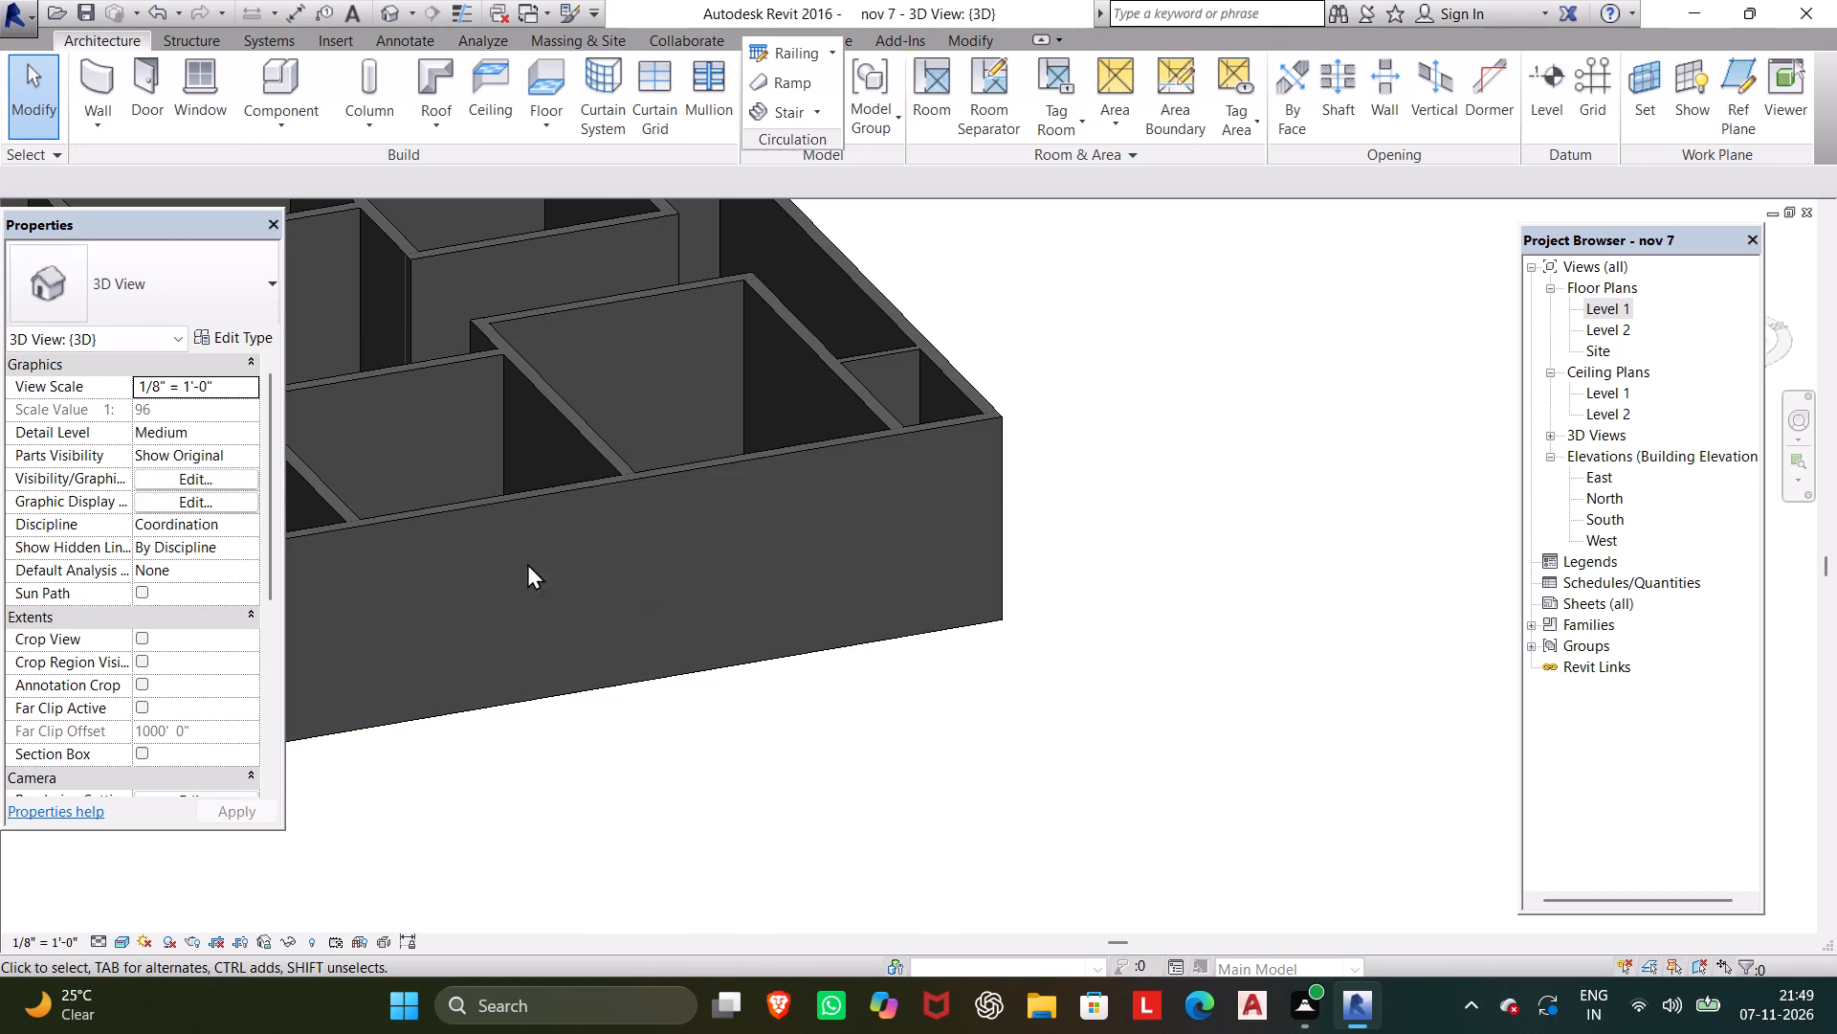
{"action": "left_click", "coordinate": [451, 482]}
{"action": "left_click", "coordinate": [451, 546]}
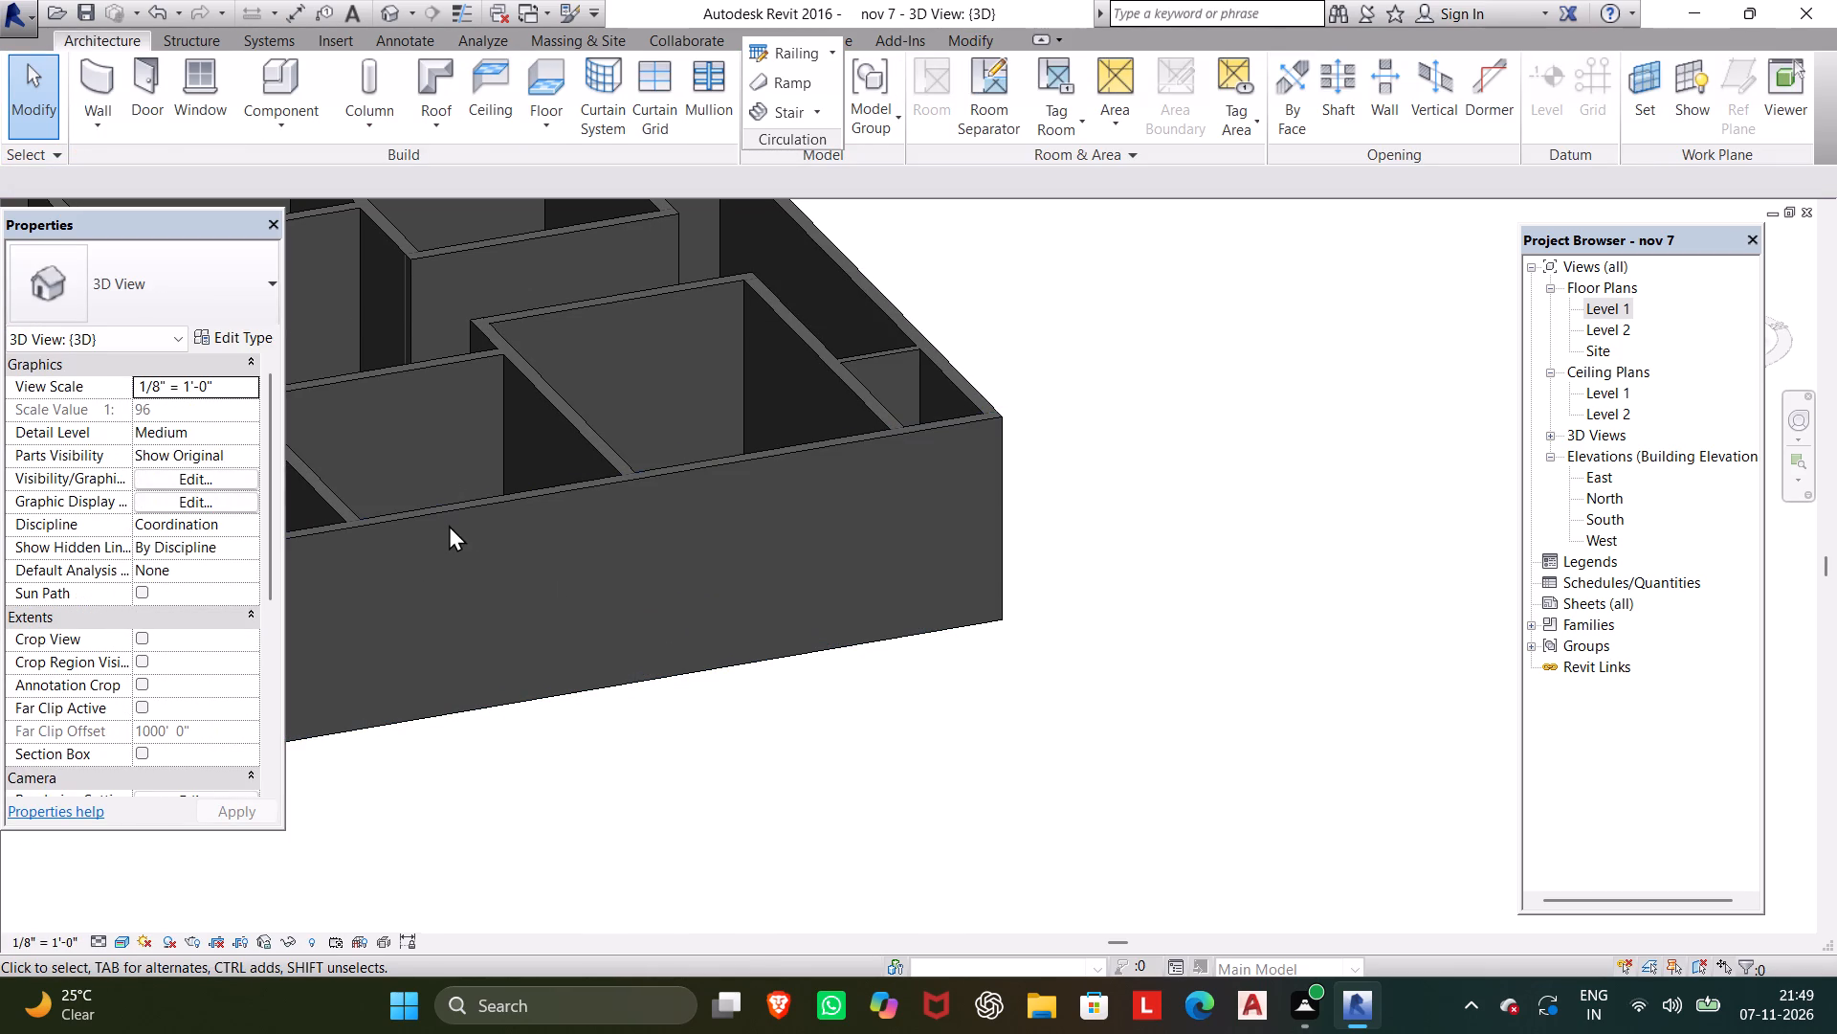
{"action": "left_click", "coordinate": [448, 514]}
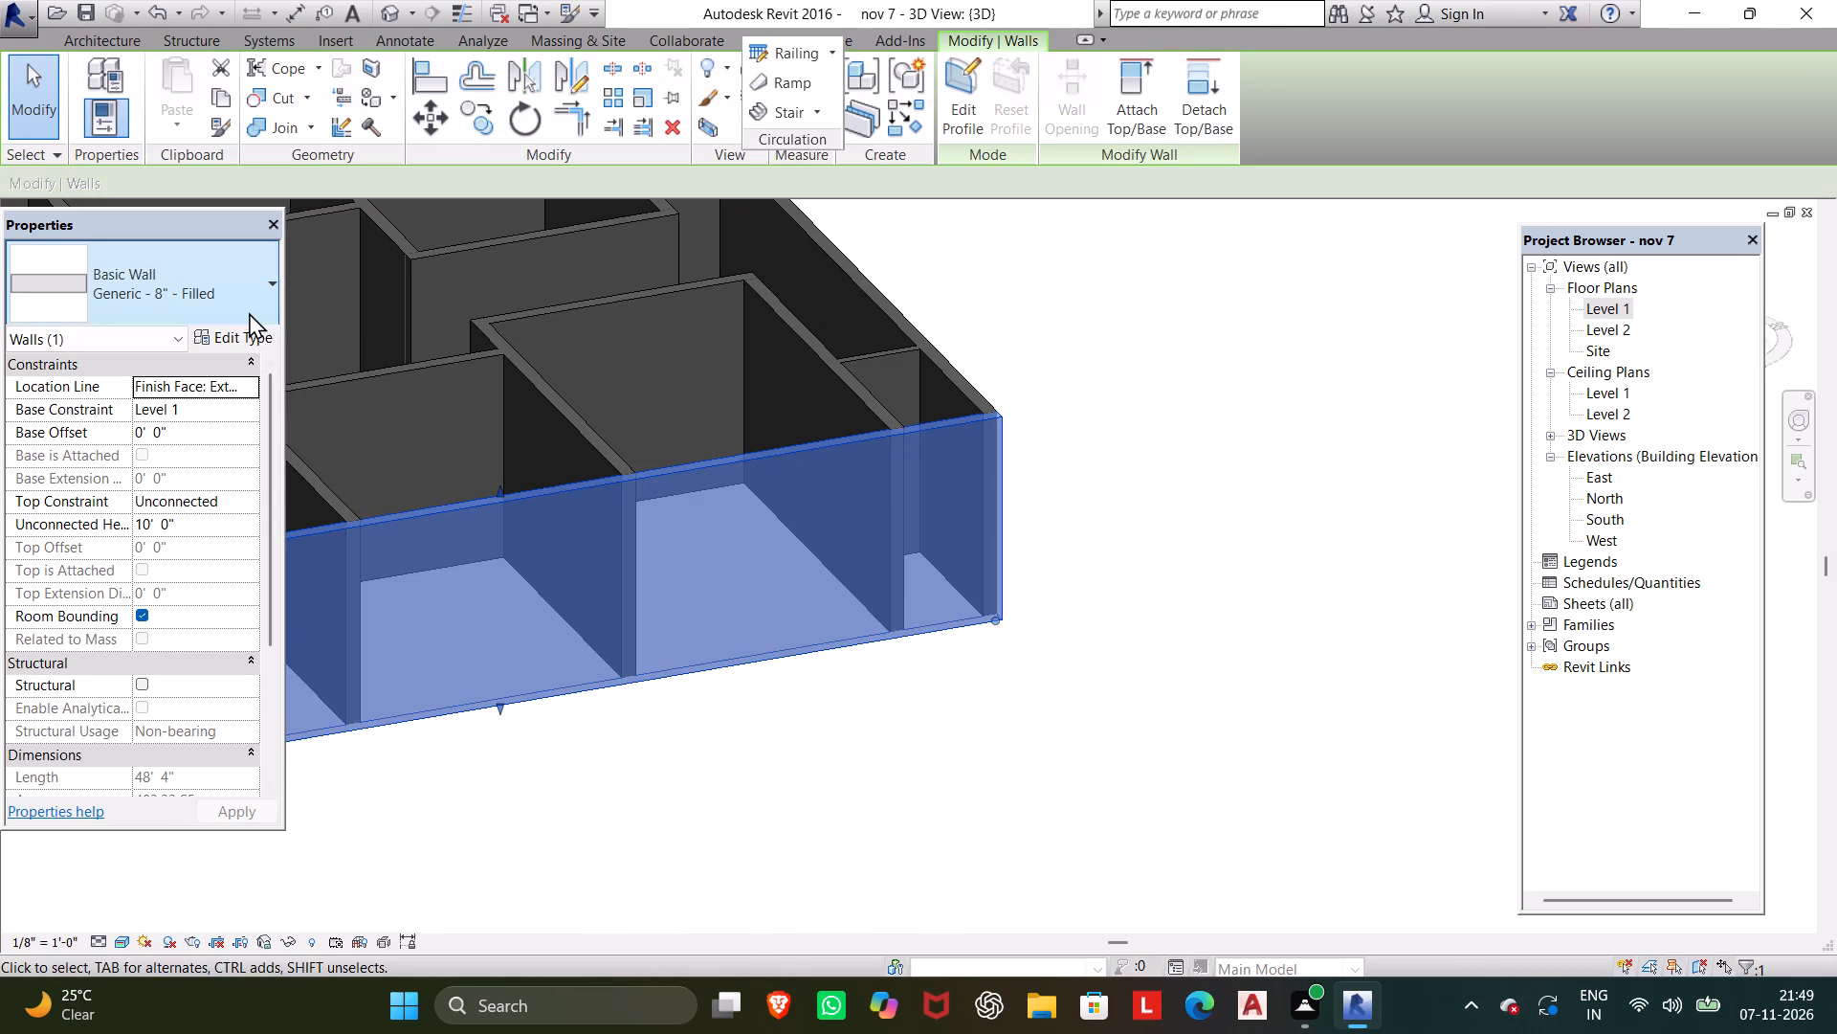
{"action": "left_click", "coordinate": [249, 312]}
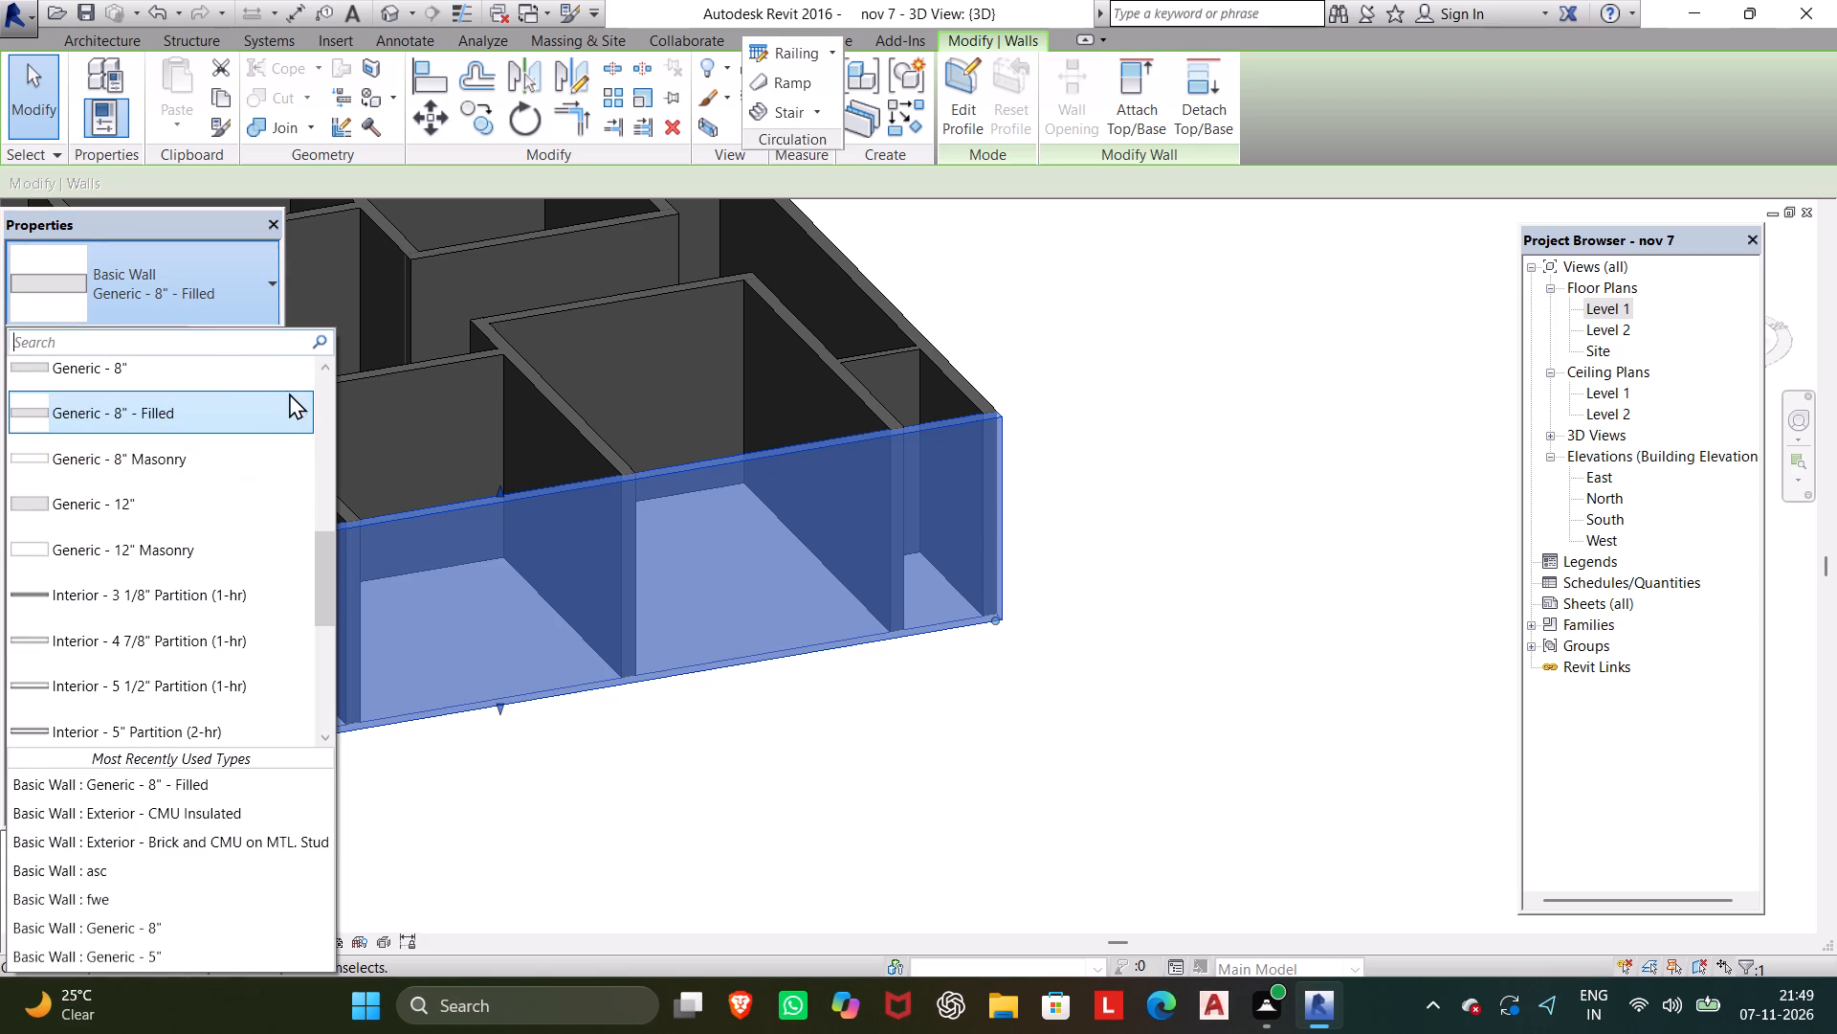
{"action": "left_click", "coordinate": [163, 446]}
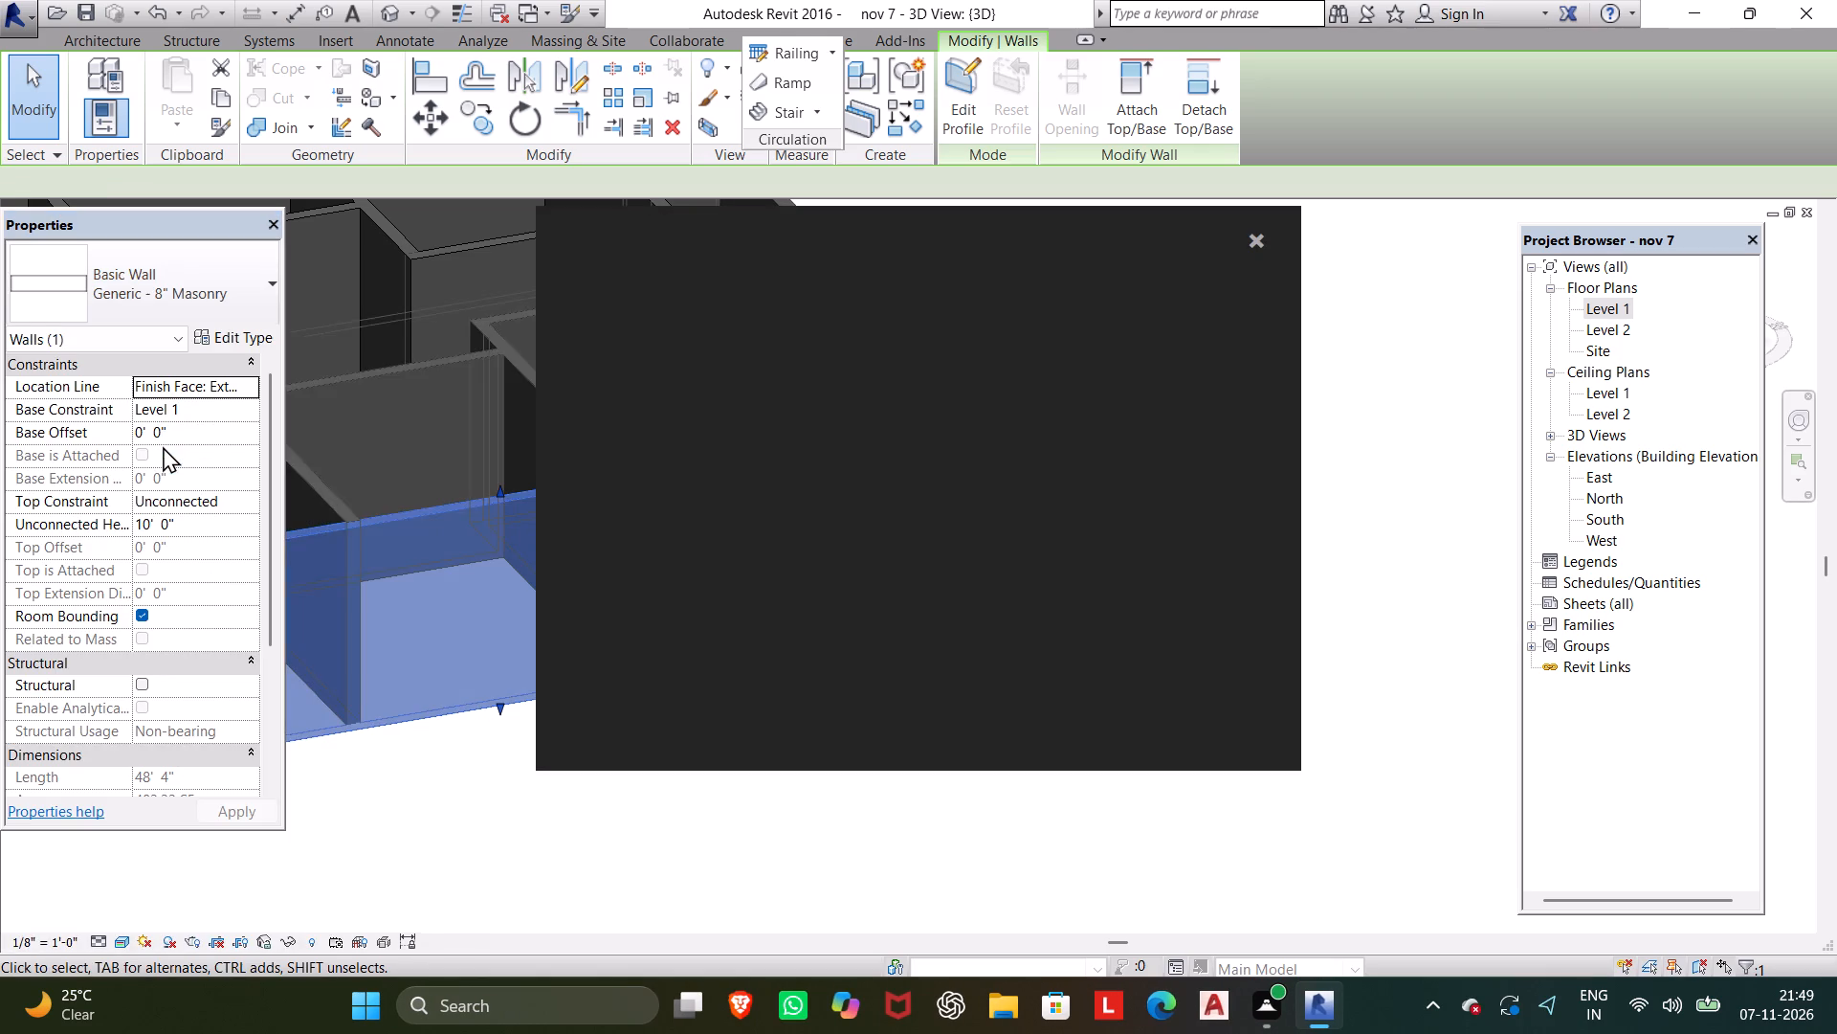
Change the fwe exterior wall adjoining the masonry-faced wall to type Generic - 8" Masonry.
{"action": "left_click", "coordinate": [1265, 233]}
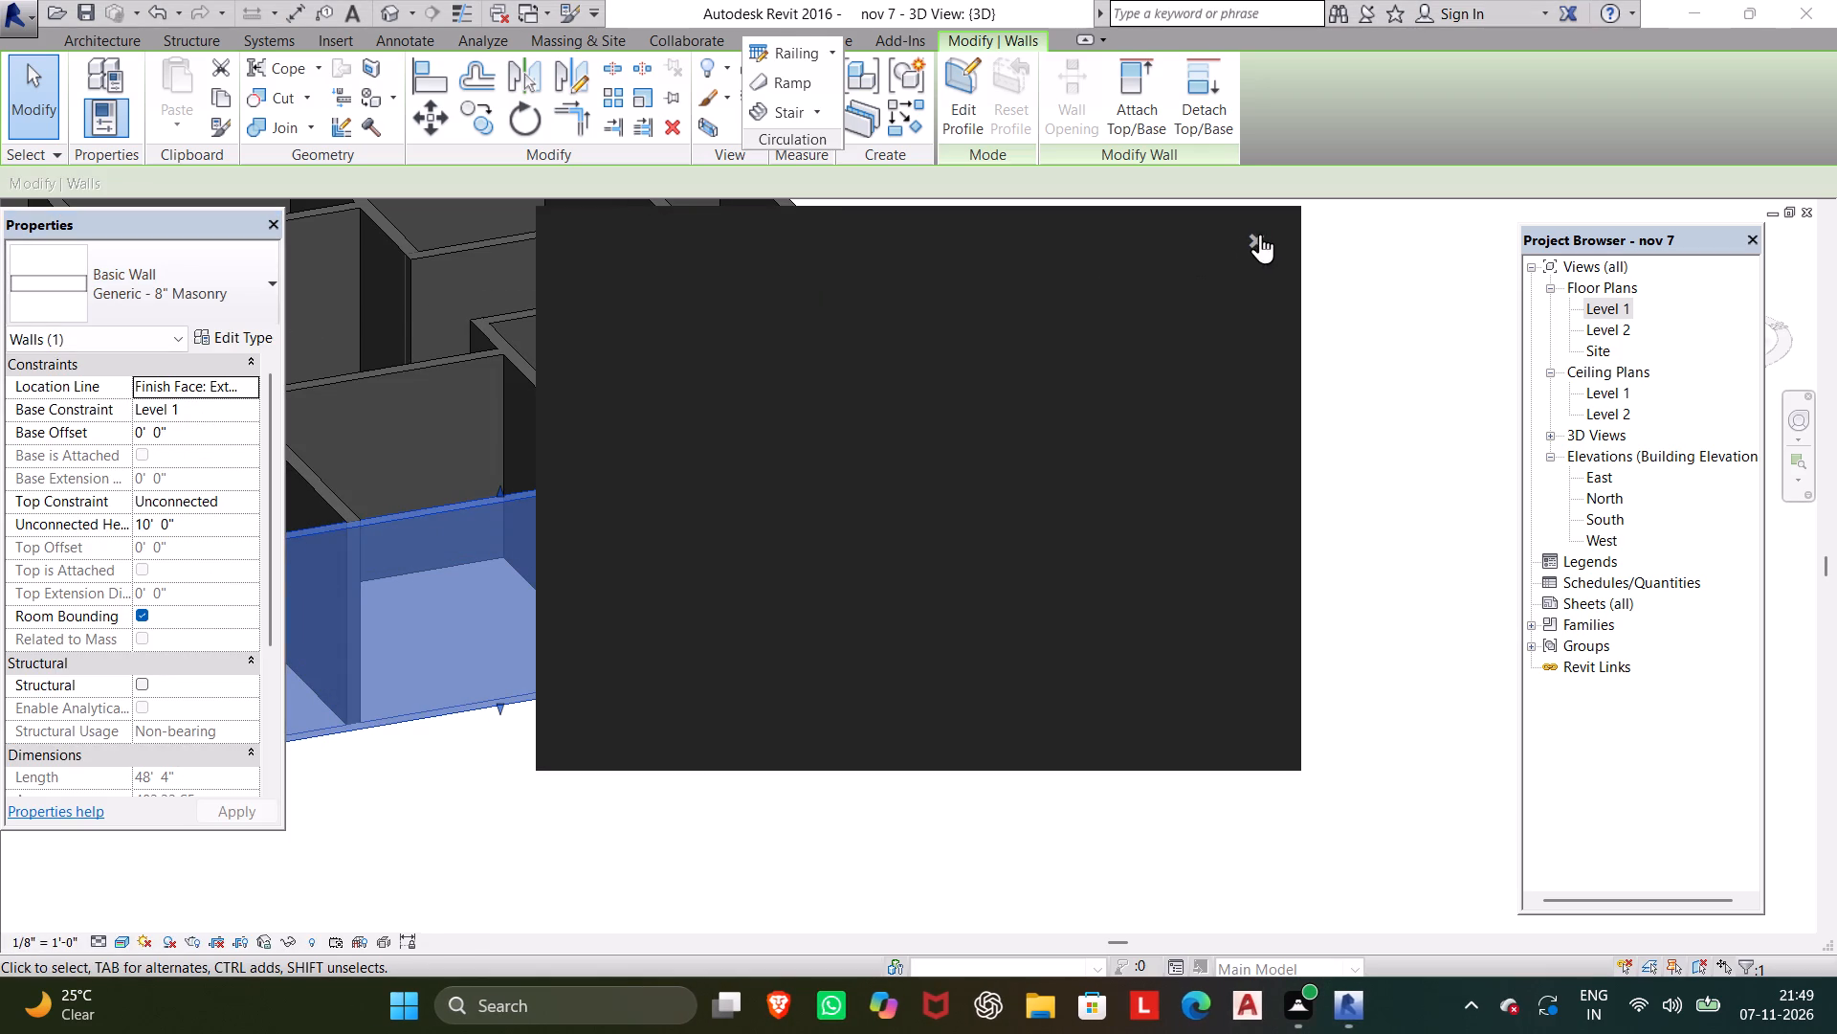
{"action": "key", "text": "Escape"}
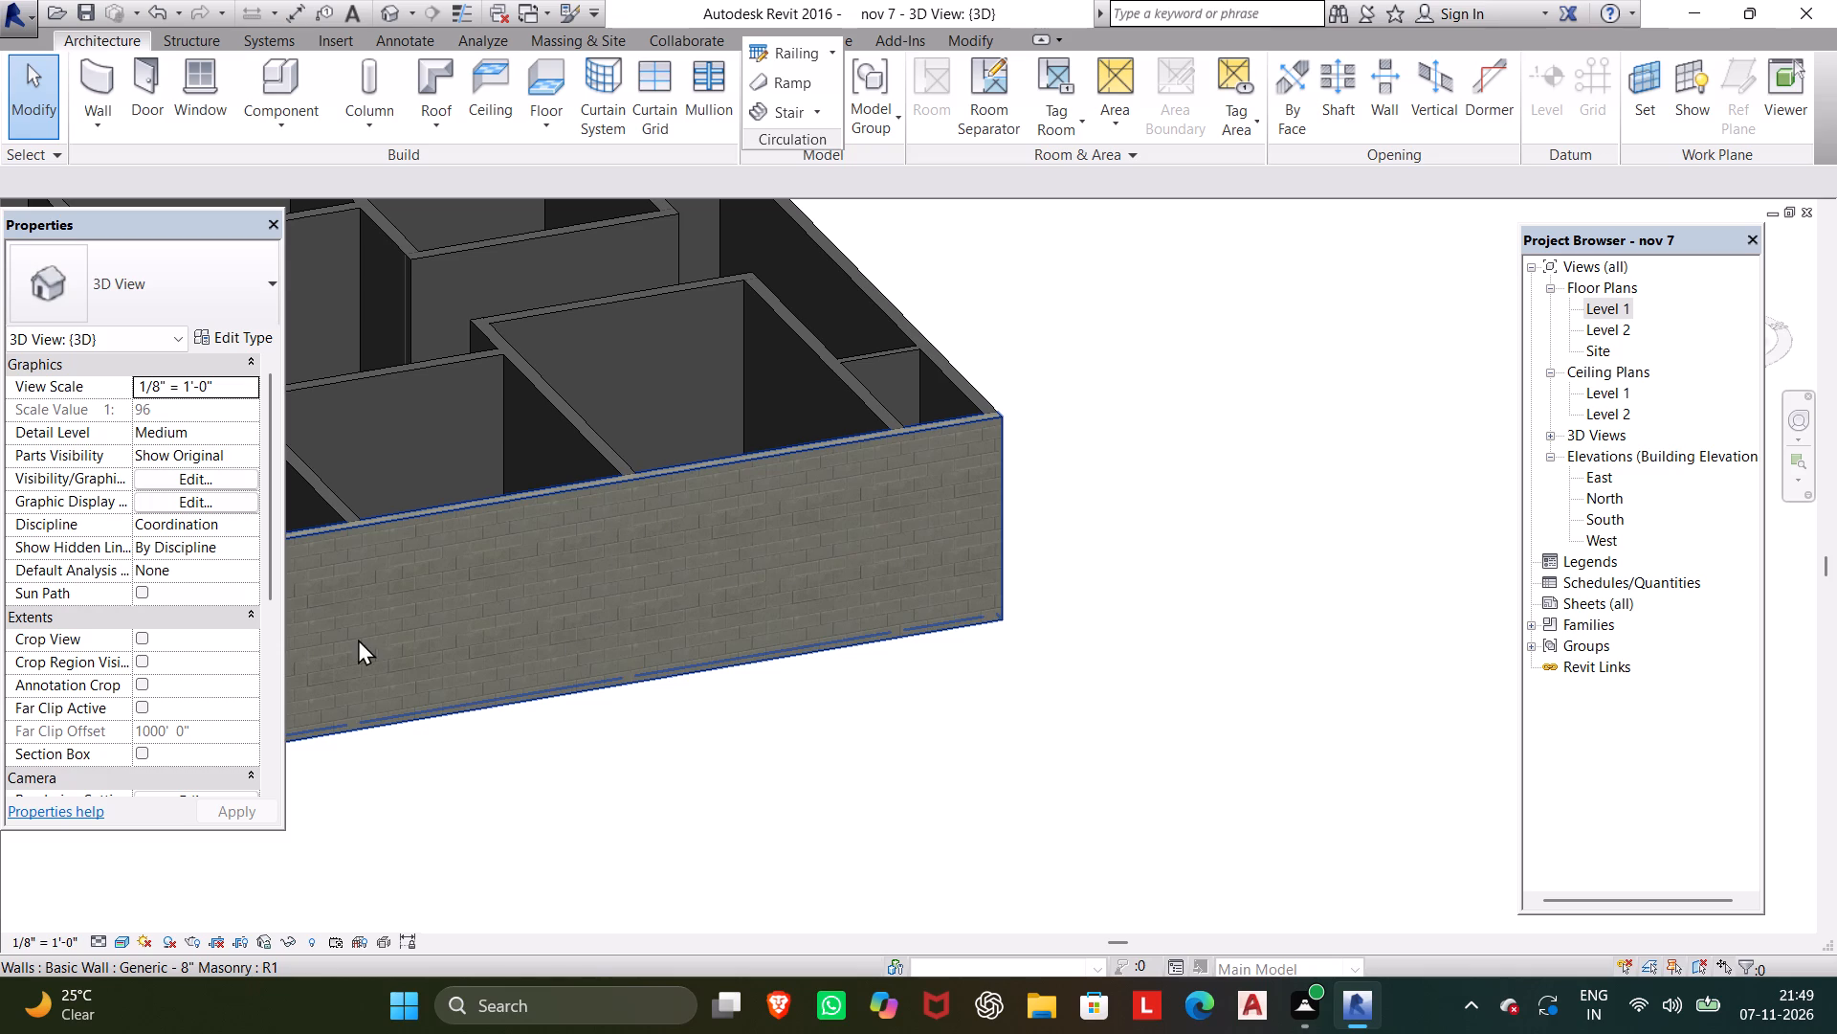
{"action": "middle_click_drag", "start_coordinate": [368, 646], "coordinate": [719, 756]}
{"action": "scroll", "coordinate": [553, 756], "scroll_direction": "down", "scroll_amount": 1}
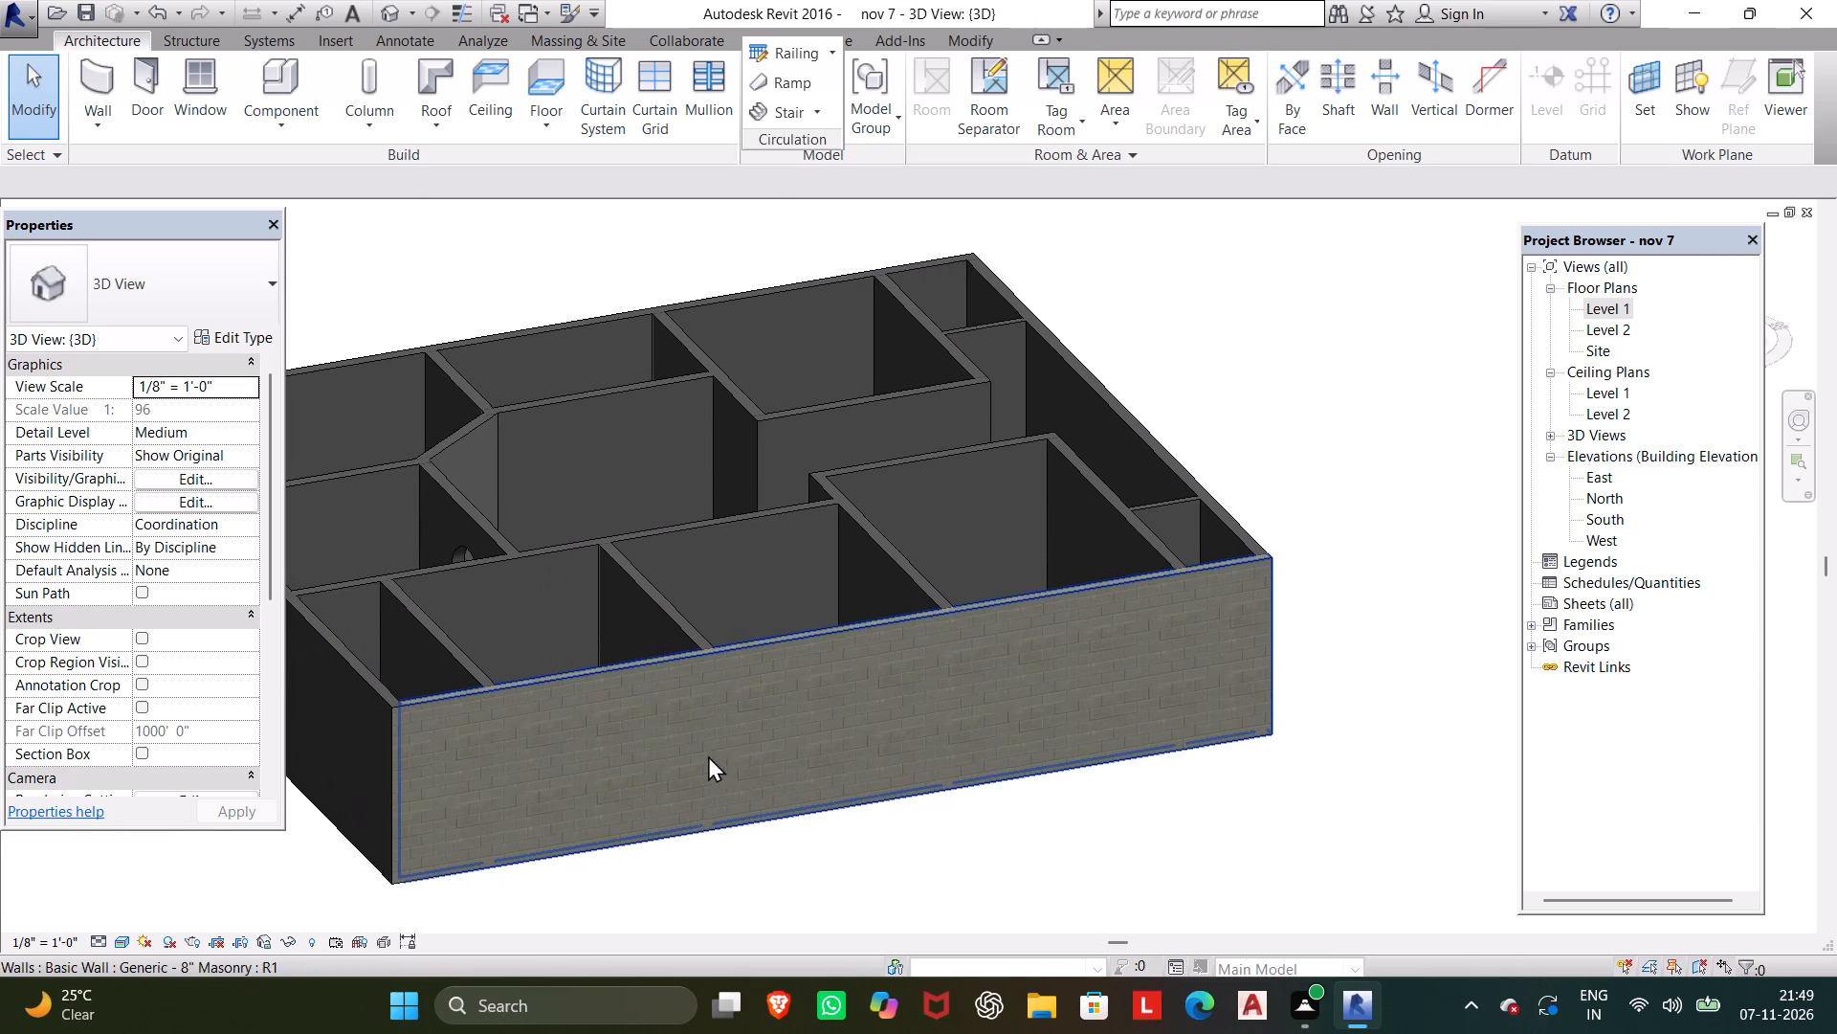
{"action": "middle_click_drag", "start_coordinate": [705, 755], "coordinate": [791, 779], "text": "shift"}
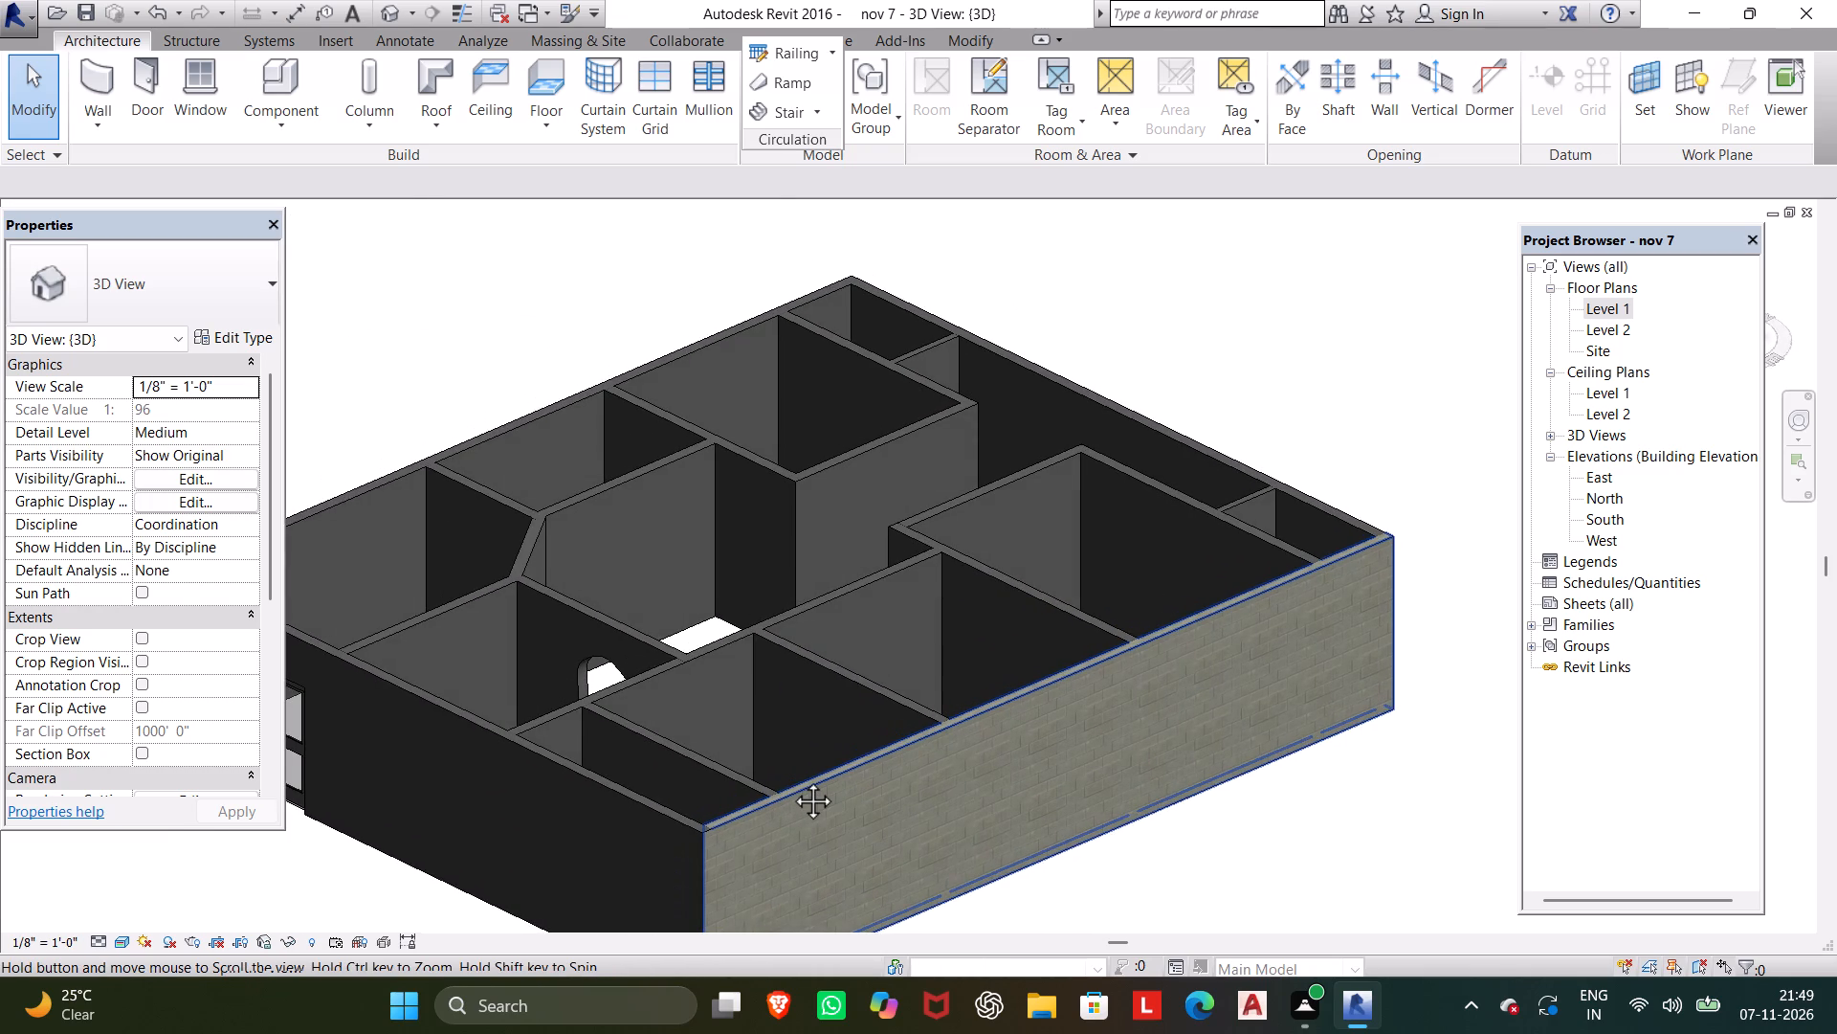
{"action": "middle_click_drag", "start_coordinate": [791, 779], "coordinate": [785, 779], "text": "shift"}
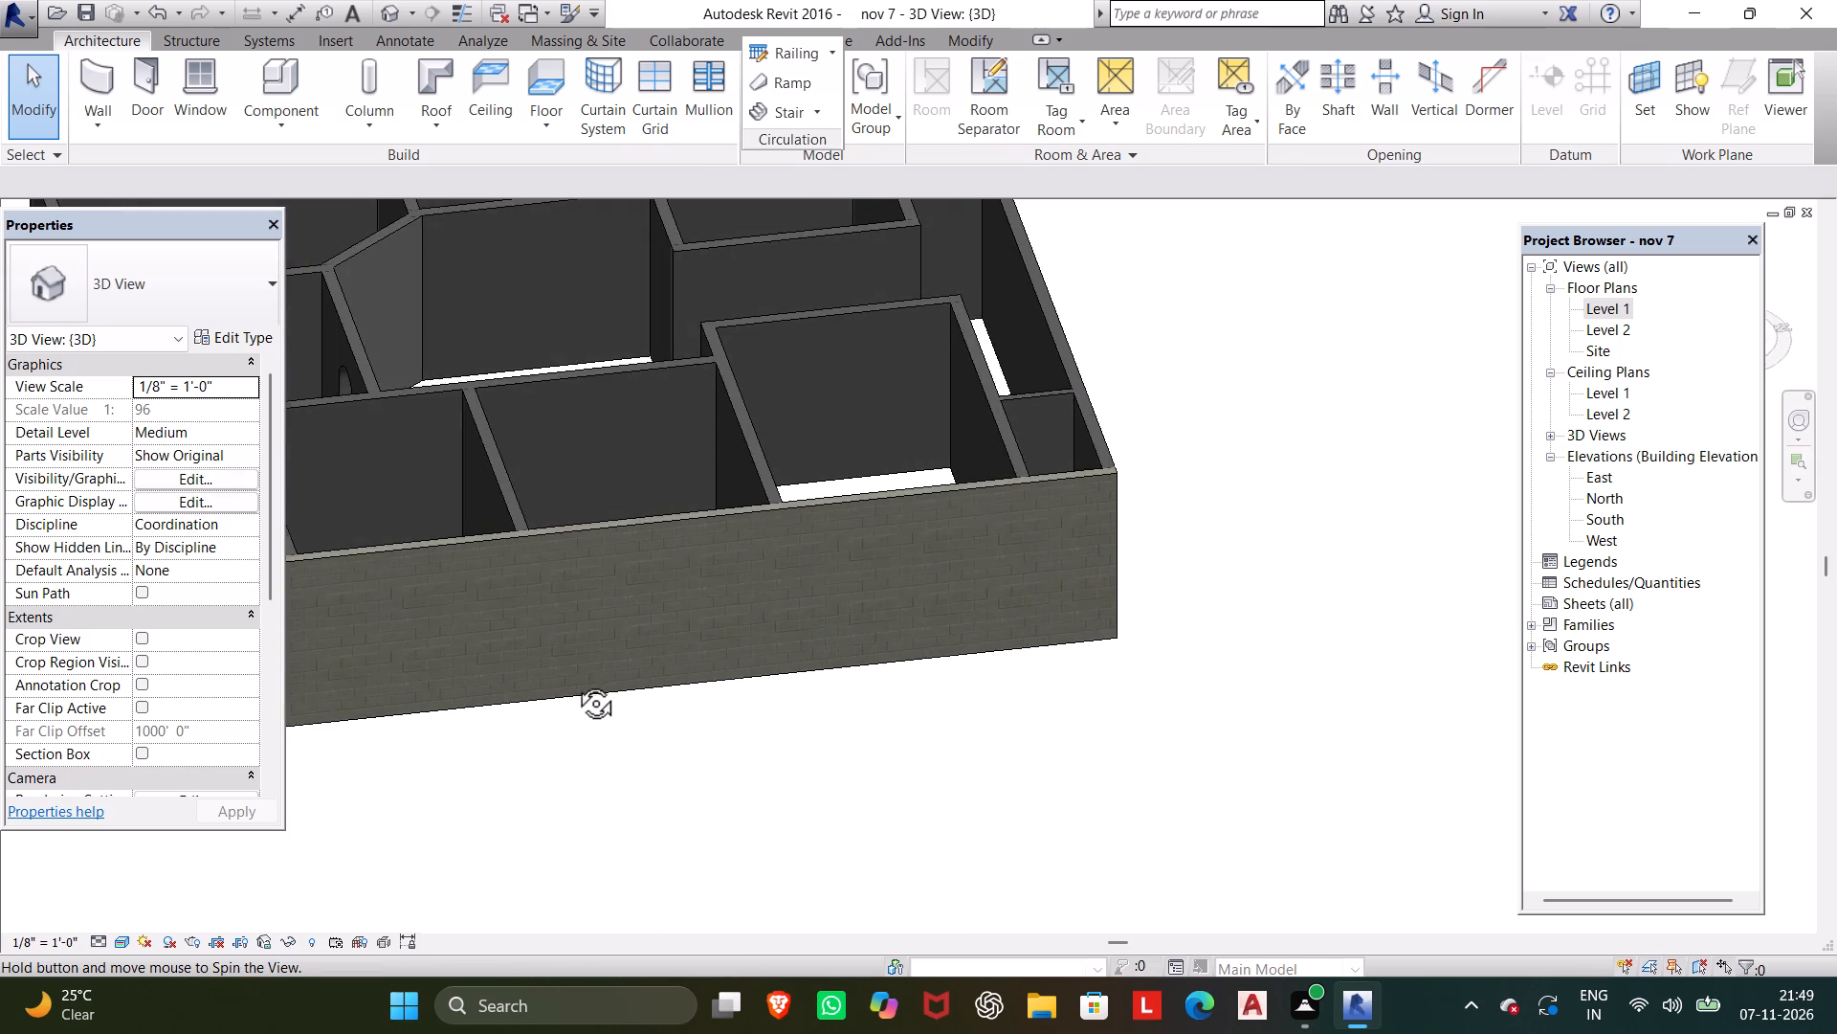
{"action": "middle_click_drag", "start_coordinate": [499, 515], "coordinate": [526, 621]}
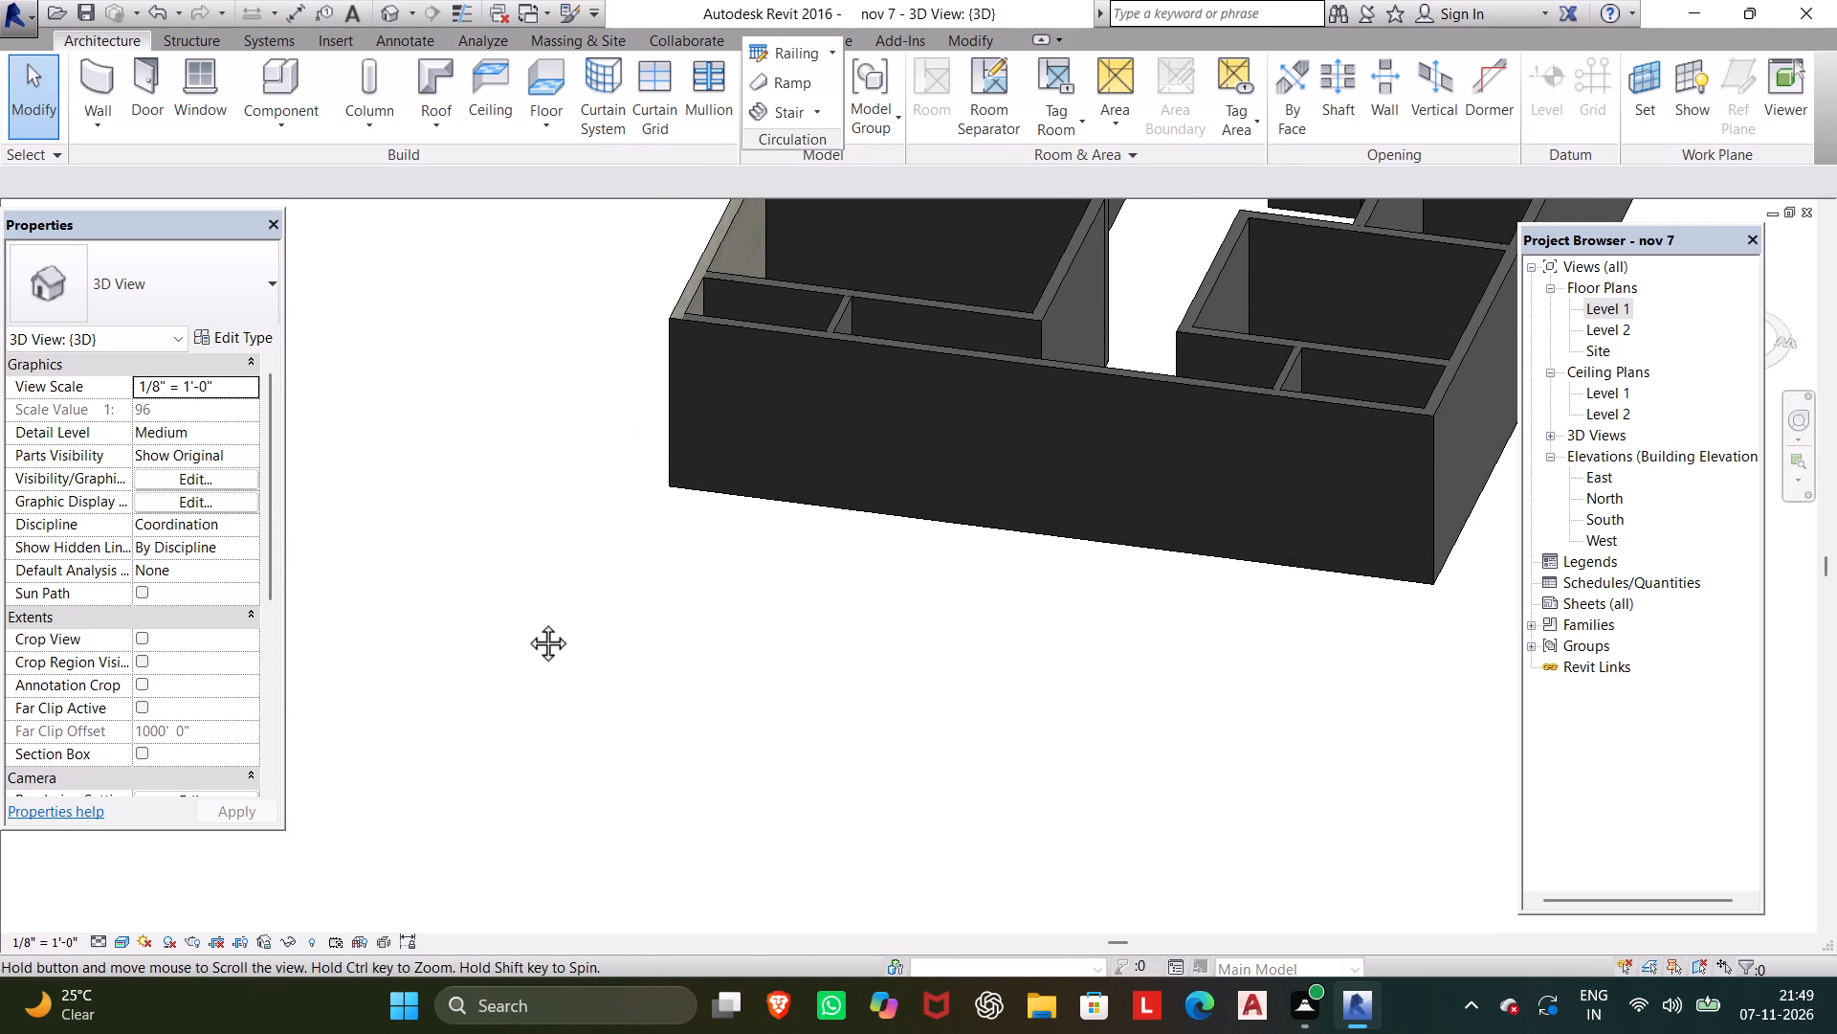
{"action": "middle_click_drag", "start_coordinate": [526, 621], "coordinate": [551, 713]}
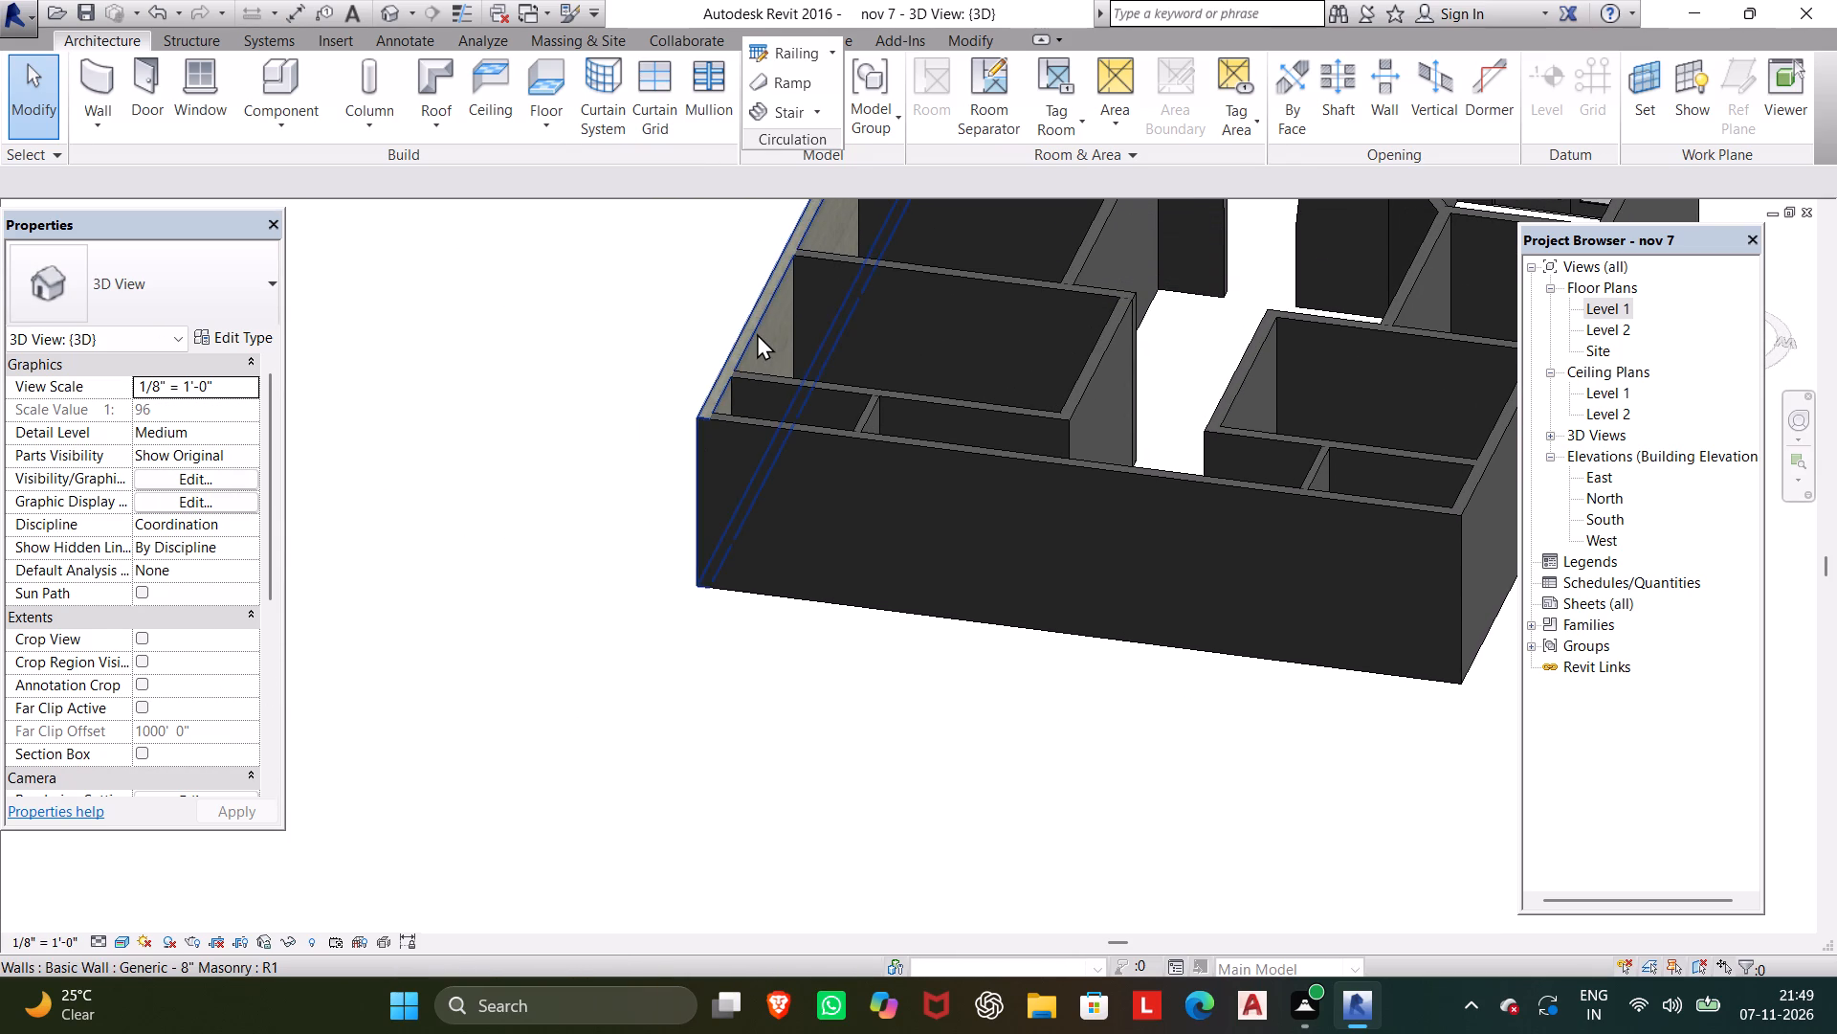
{"action": "left_click", "coordinate": [757, 333]}
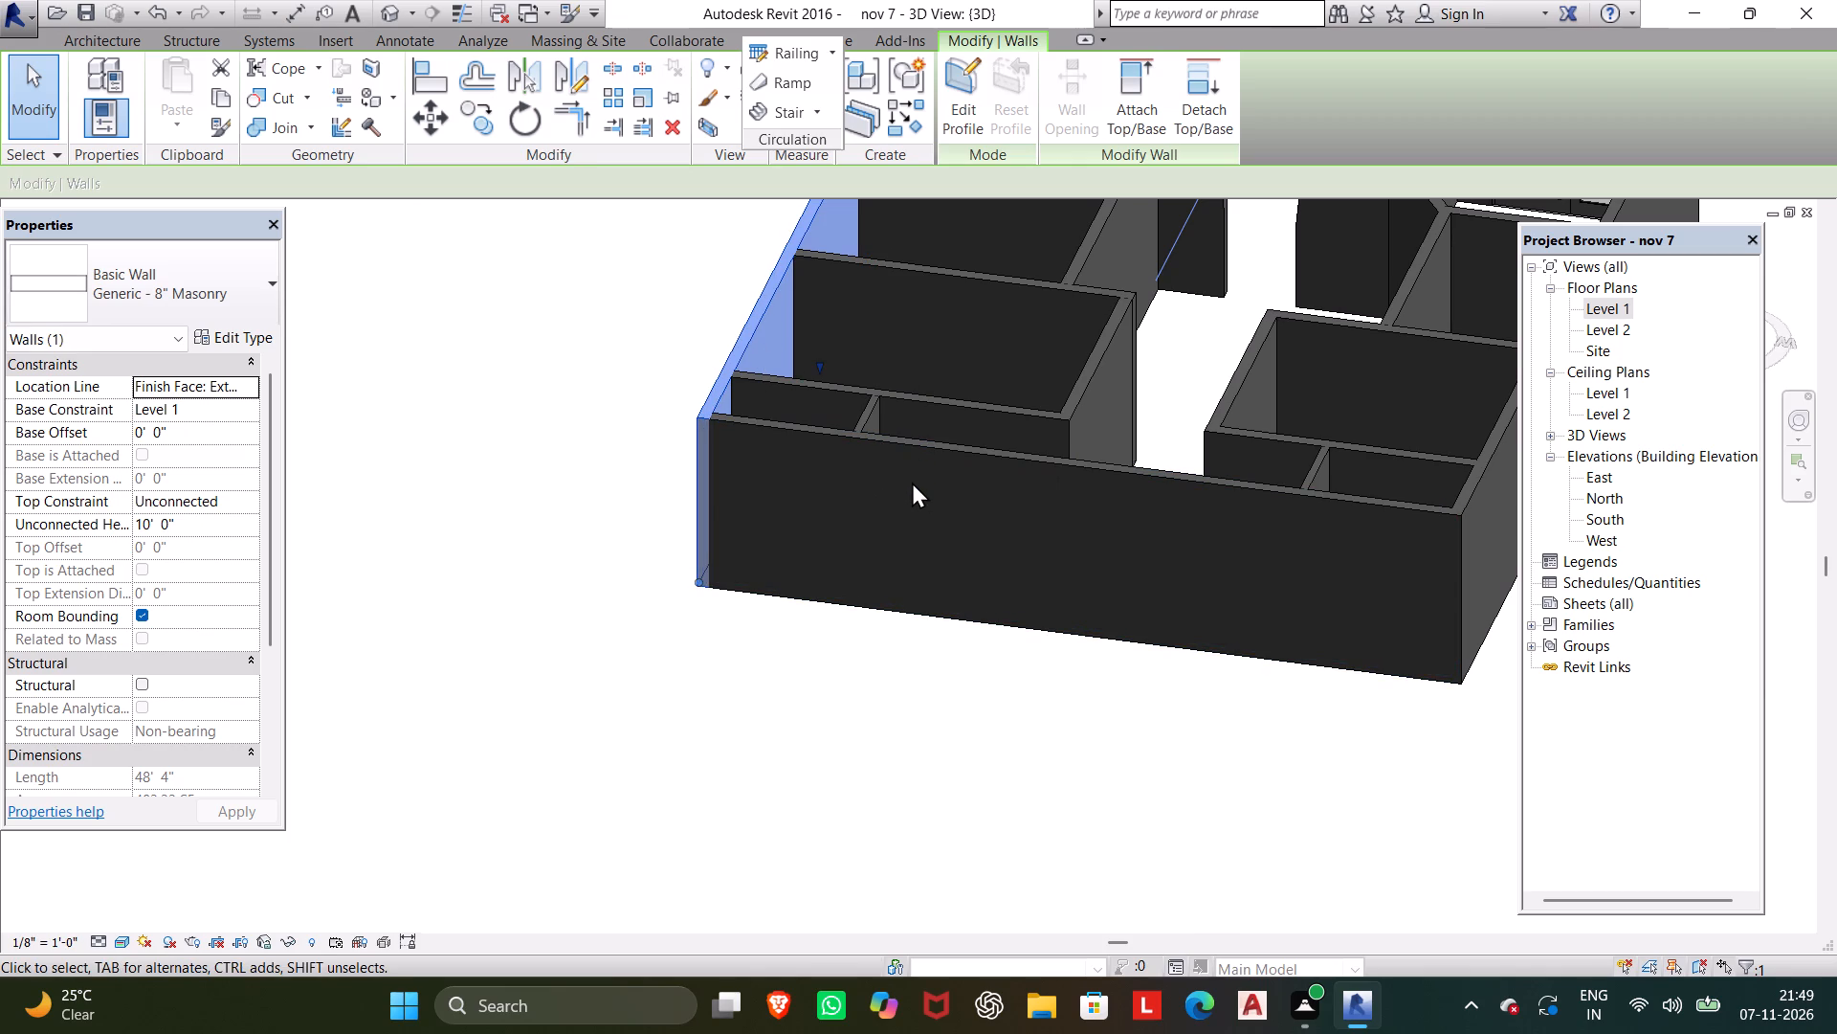
{"action": "key", "text": "Escape"}
{"action": "left_click", "coordinate": [895, 449]}
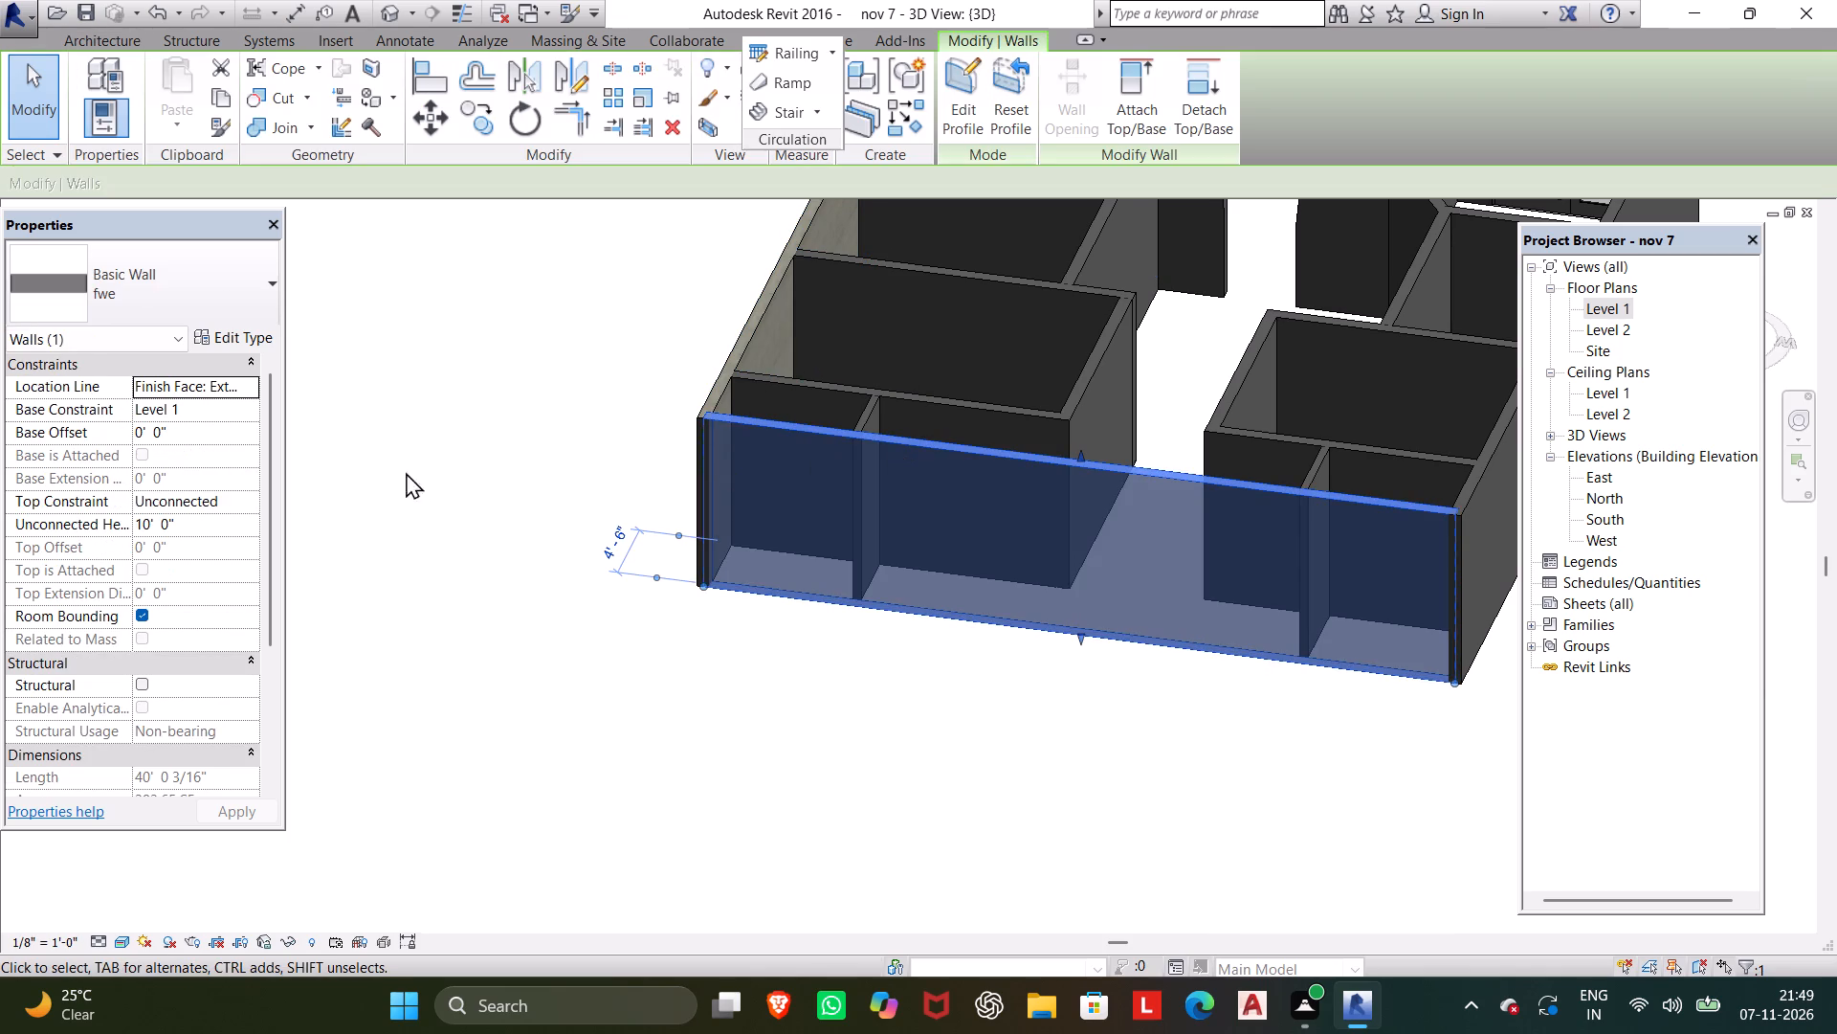
{"action": "left_click", "coordinate": [246, 294]}
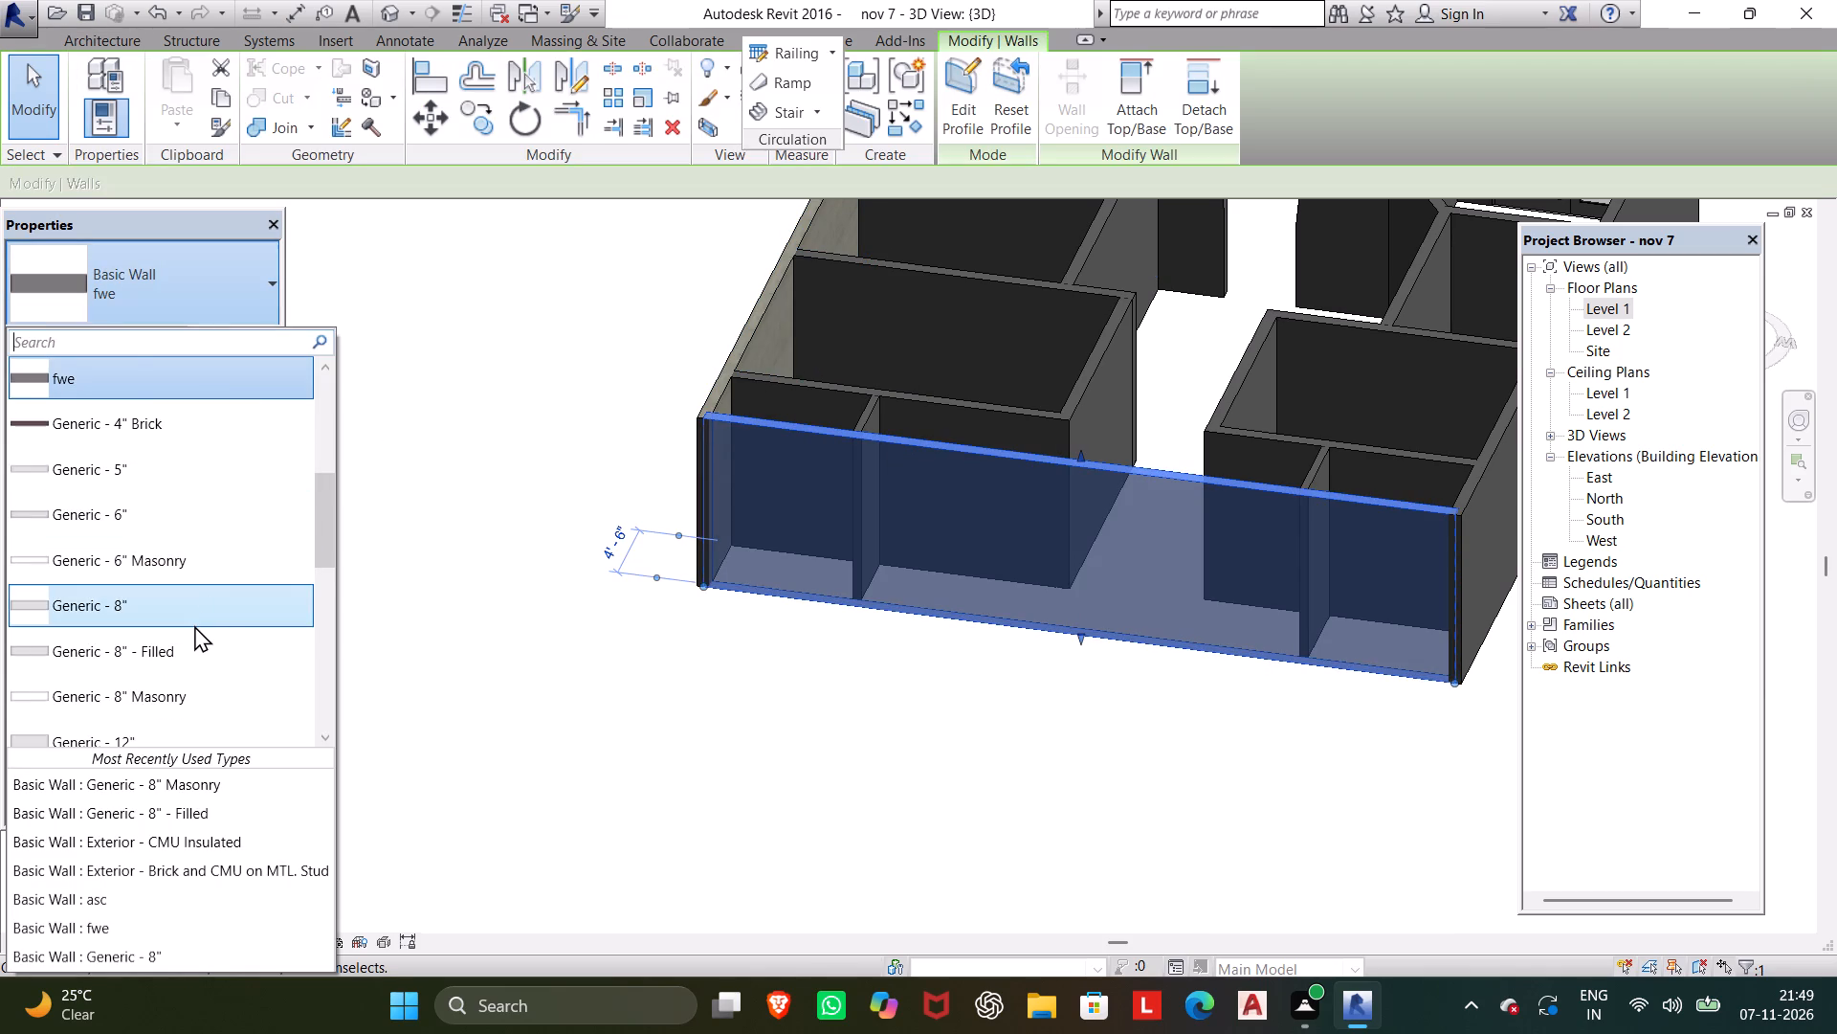
{"action": "scroll", "coordinate": [194, 625], "scroll_direction": "down", "scroll_amount": 1}
{"action": "left_click", "coordinate": [194, 625]}
{"action": "key", "text": "Escape"}
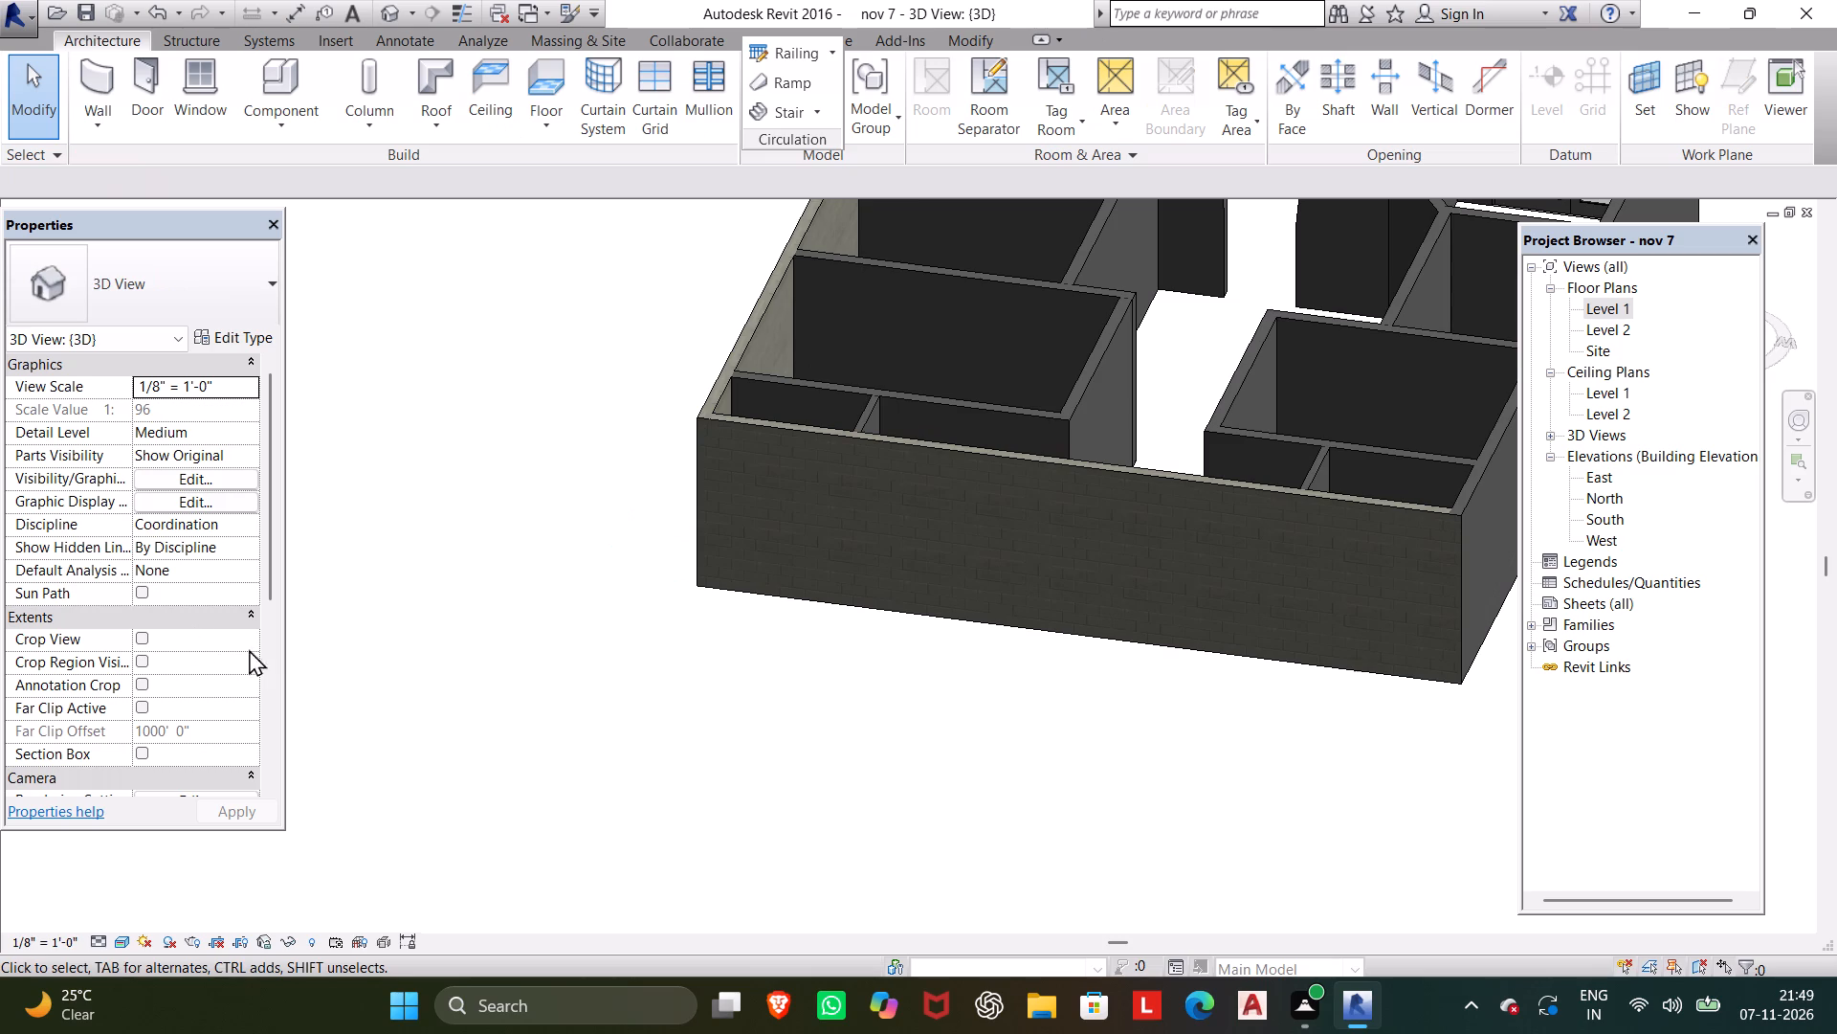
Change the long exterior wall opposite the first masonry wall to type Generic - 8" Masonry.
{"action": "scroll", "coordinate": [432, 658], "scroll_direction": "down", "scroll_amount": 1}
{"action": "middle_click_drag", "start_coordinate": [432, 658], "coordinate": [394, 664]}
{"action": "middle_click_drag", "start_coordinate": [865, 790], "coordinate": [737, 790], "text": "shift"}
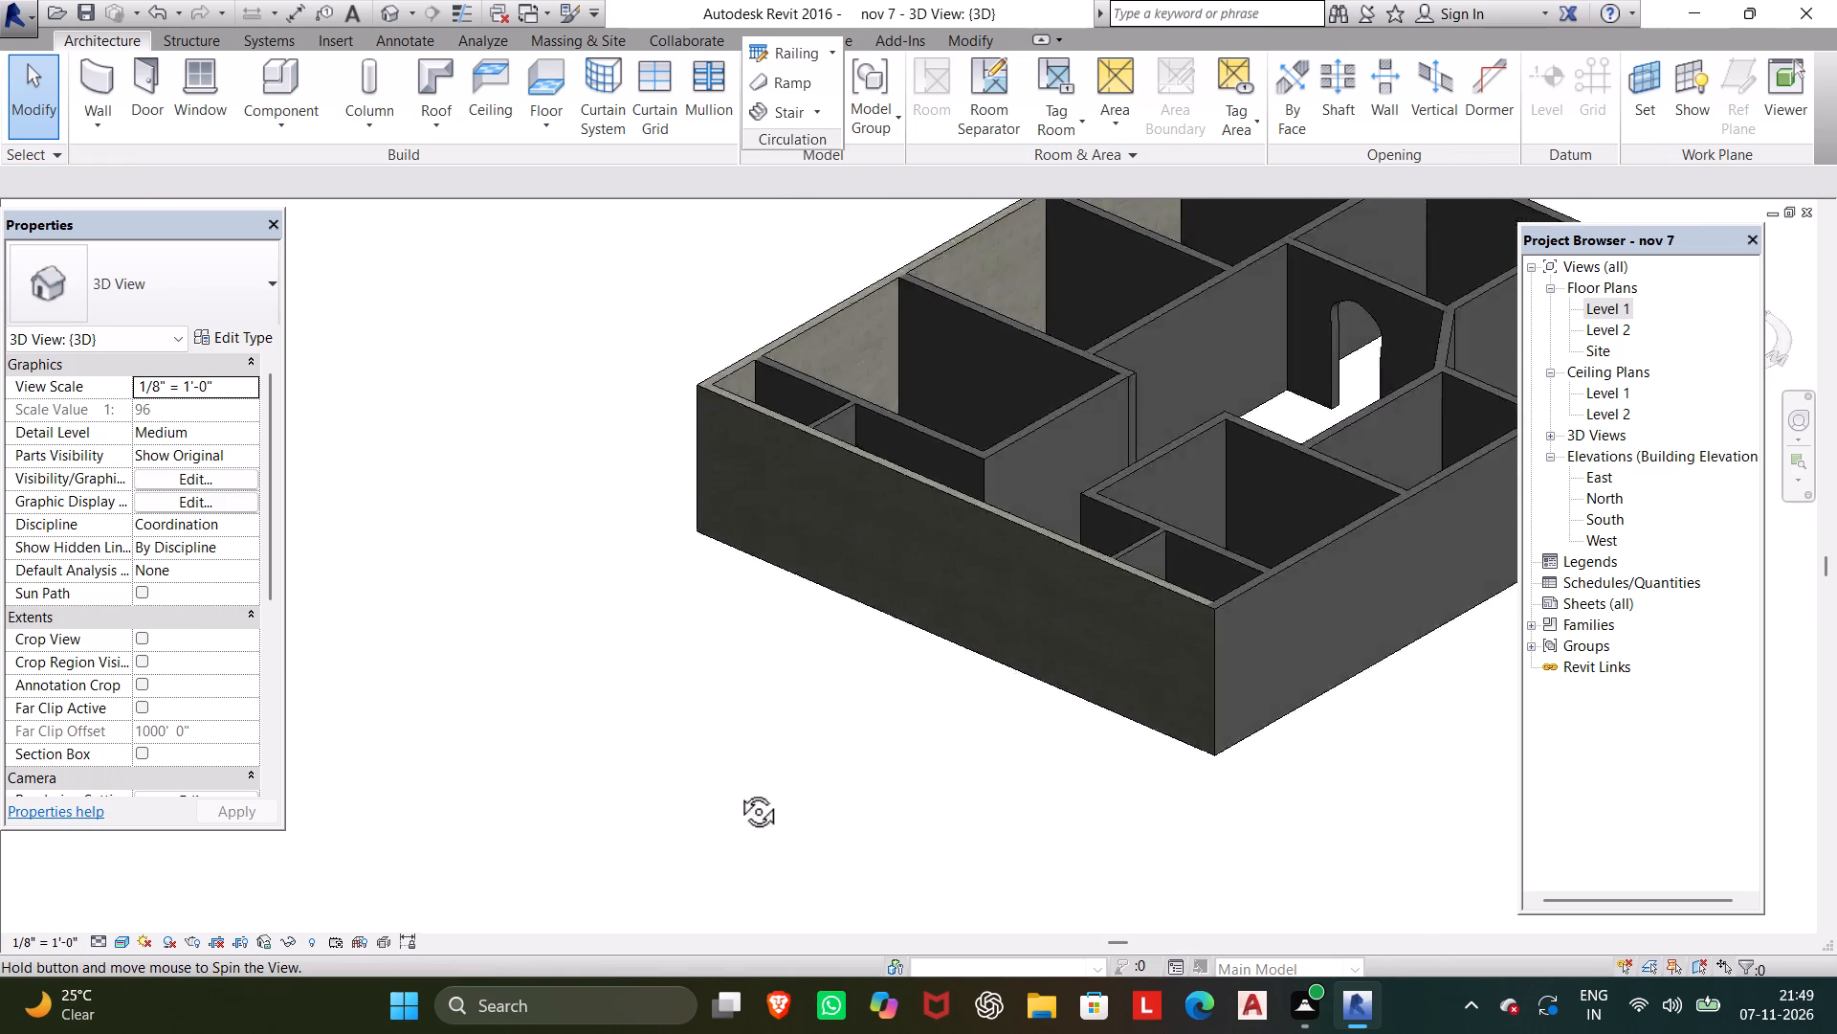
{"action": "middle_click_drag", "start_coordinate": [737, 790], "coordinate": [544, 749], "text": "shift"}
{"action": "scroll", "coordinate": [623, 767], "scroll_direction": "down", "scroll_amount": 1, "text": "shift"}
{"action": "middle_click_drag", "start_coordinate": [630, 765], "coordinate": [478, 665]}
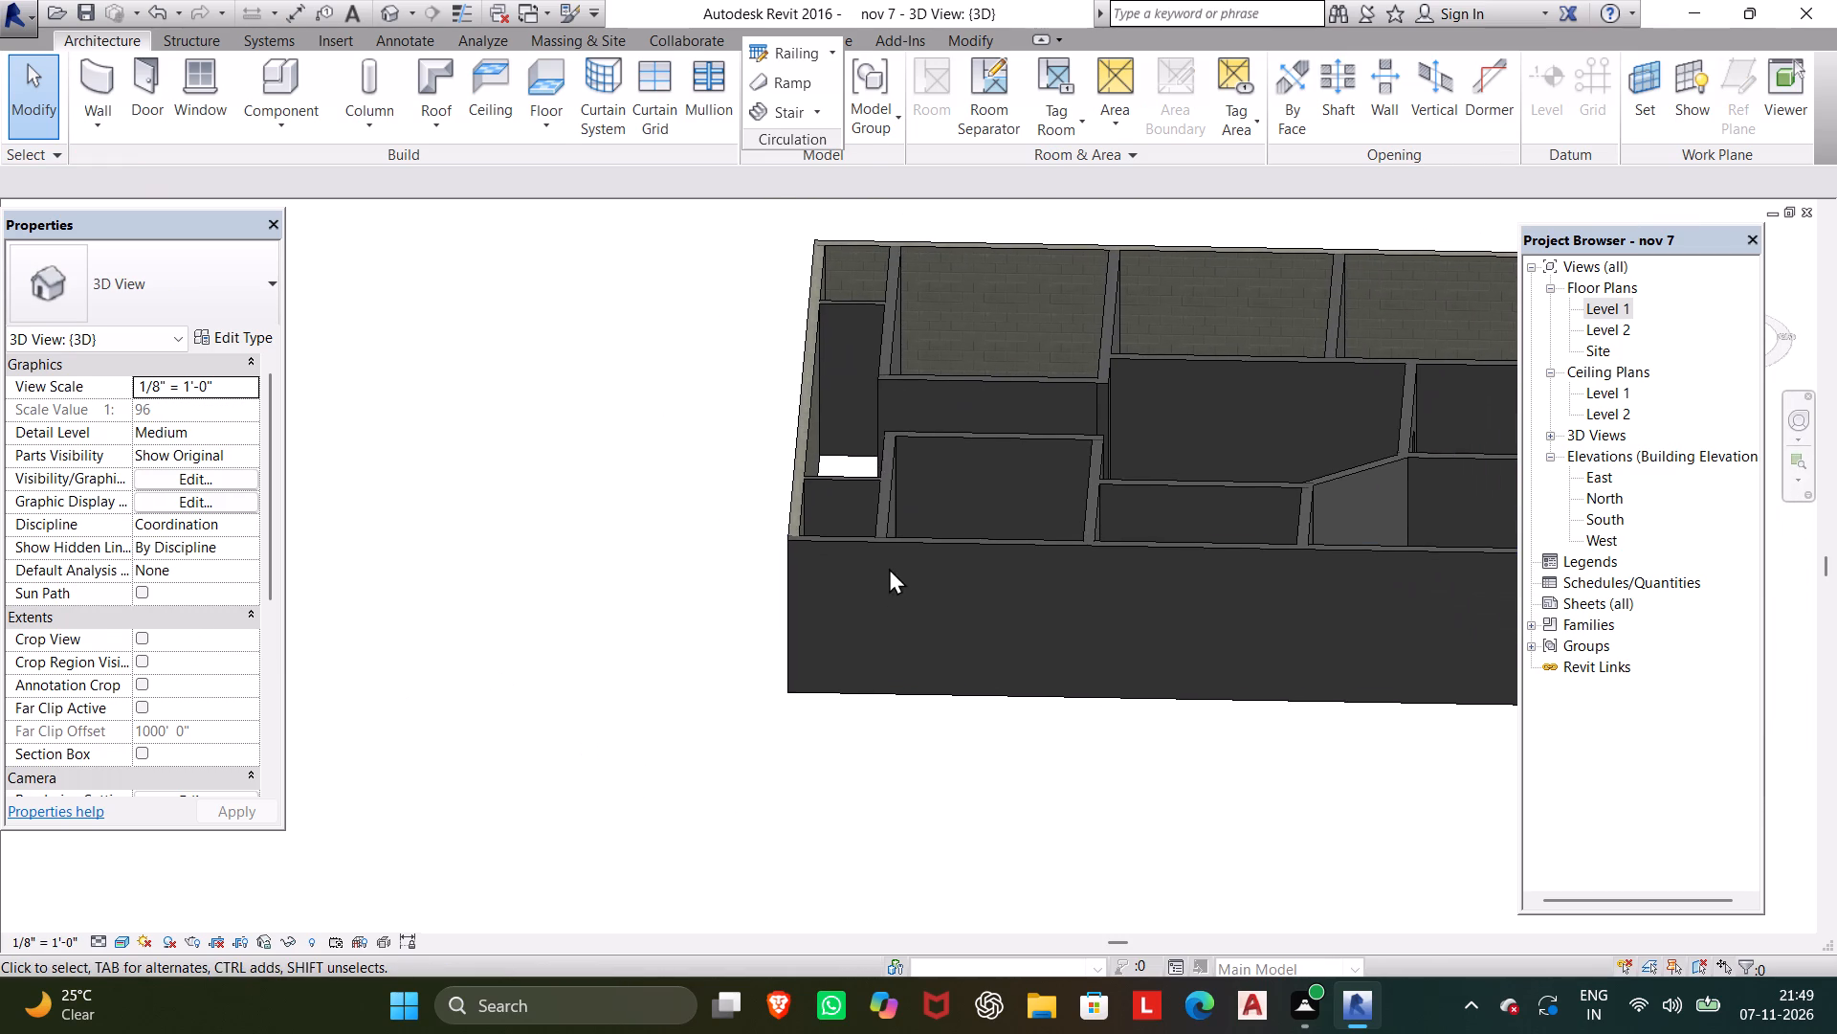
{"action": "left_click", "coordinate": [887, 536]}
{"action": "key", "text": "Escape"}
{"action": "left_click", "coordinate": [825, 535]}
{"action": "left_click", "coordinate": [232, 288]}
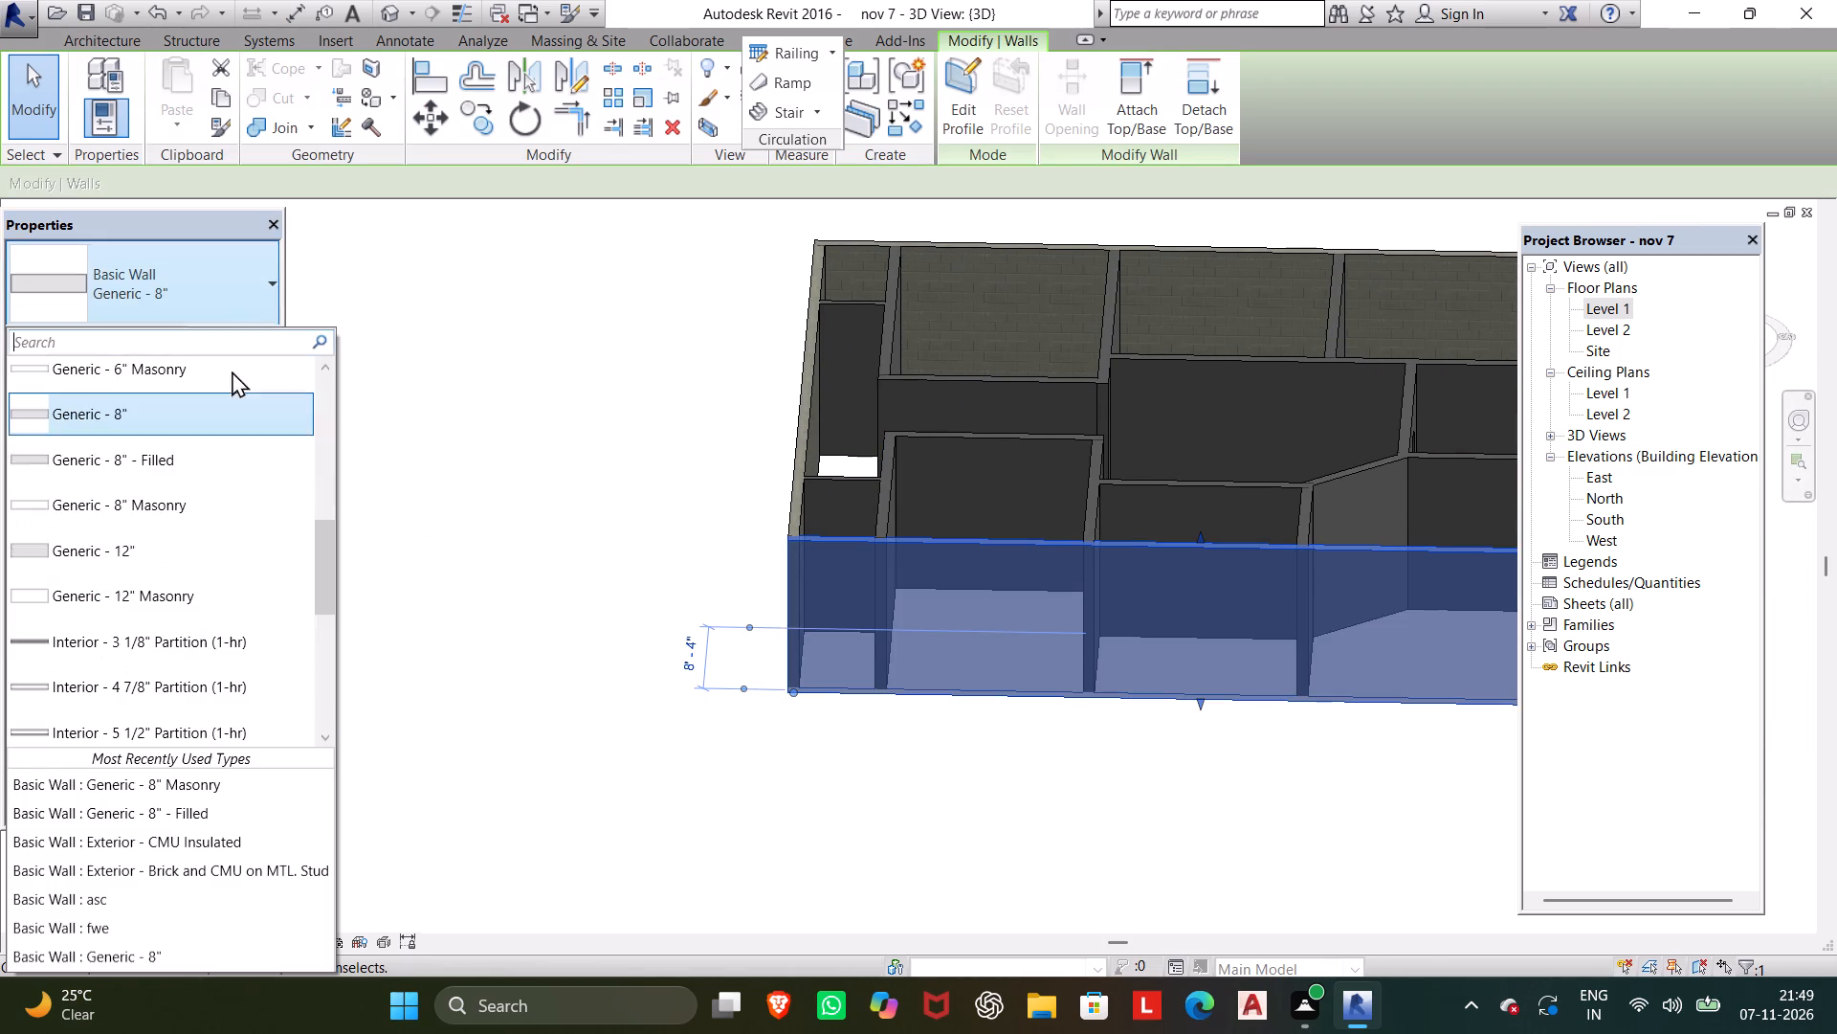
{"action": "left_click", "coordinate": [190, 489]}
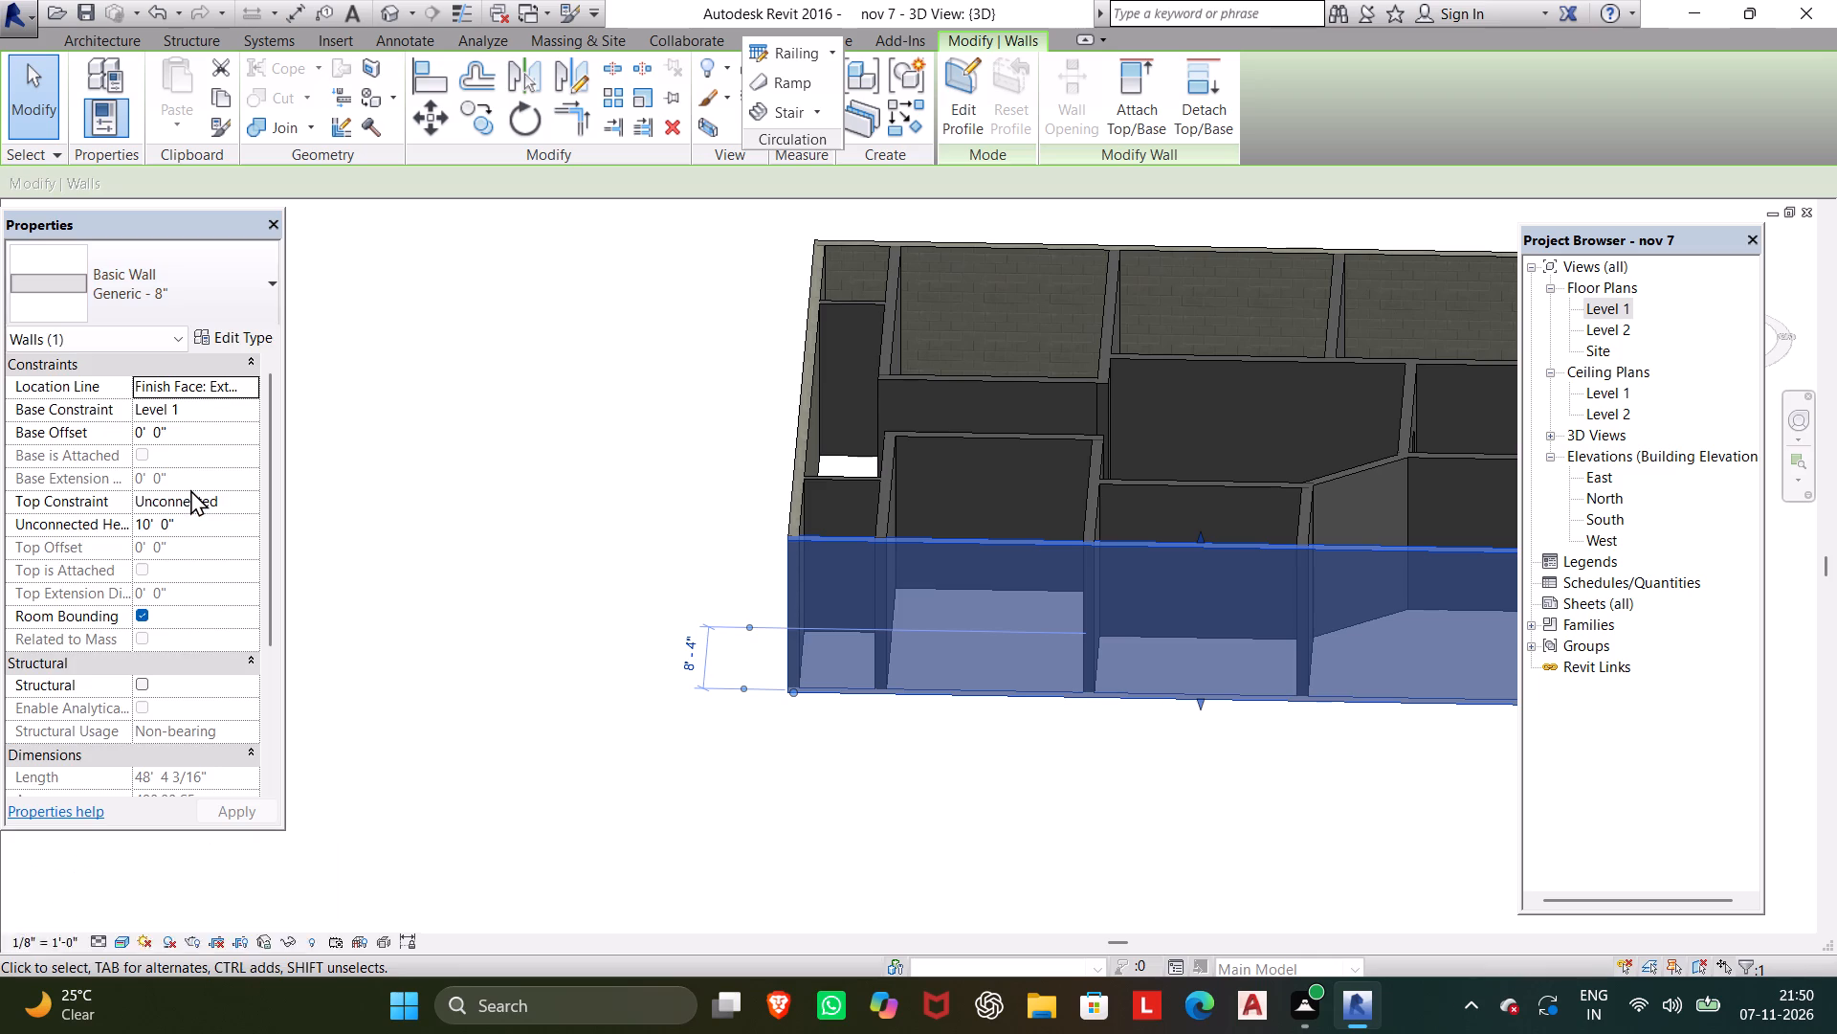
{"action": "key", "text": "Escape"}
Duplicate the Generic - 8" type of the exterior wall containing the double door under the name dwas.
{"action": "scroll", "coordinate": [584, 683], "scroll_direction": "down", "scroll_amount": 1}
{"action": "middle_click_drag", "start_coordinate": [584, 683], "coordinate": [474, 708]}
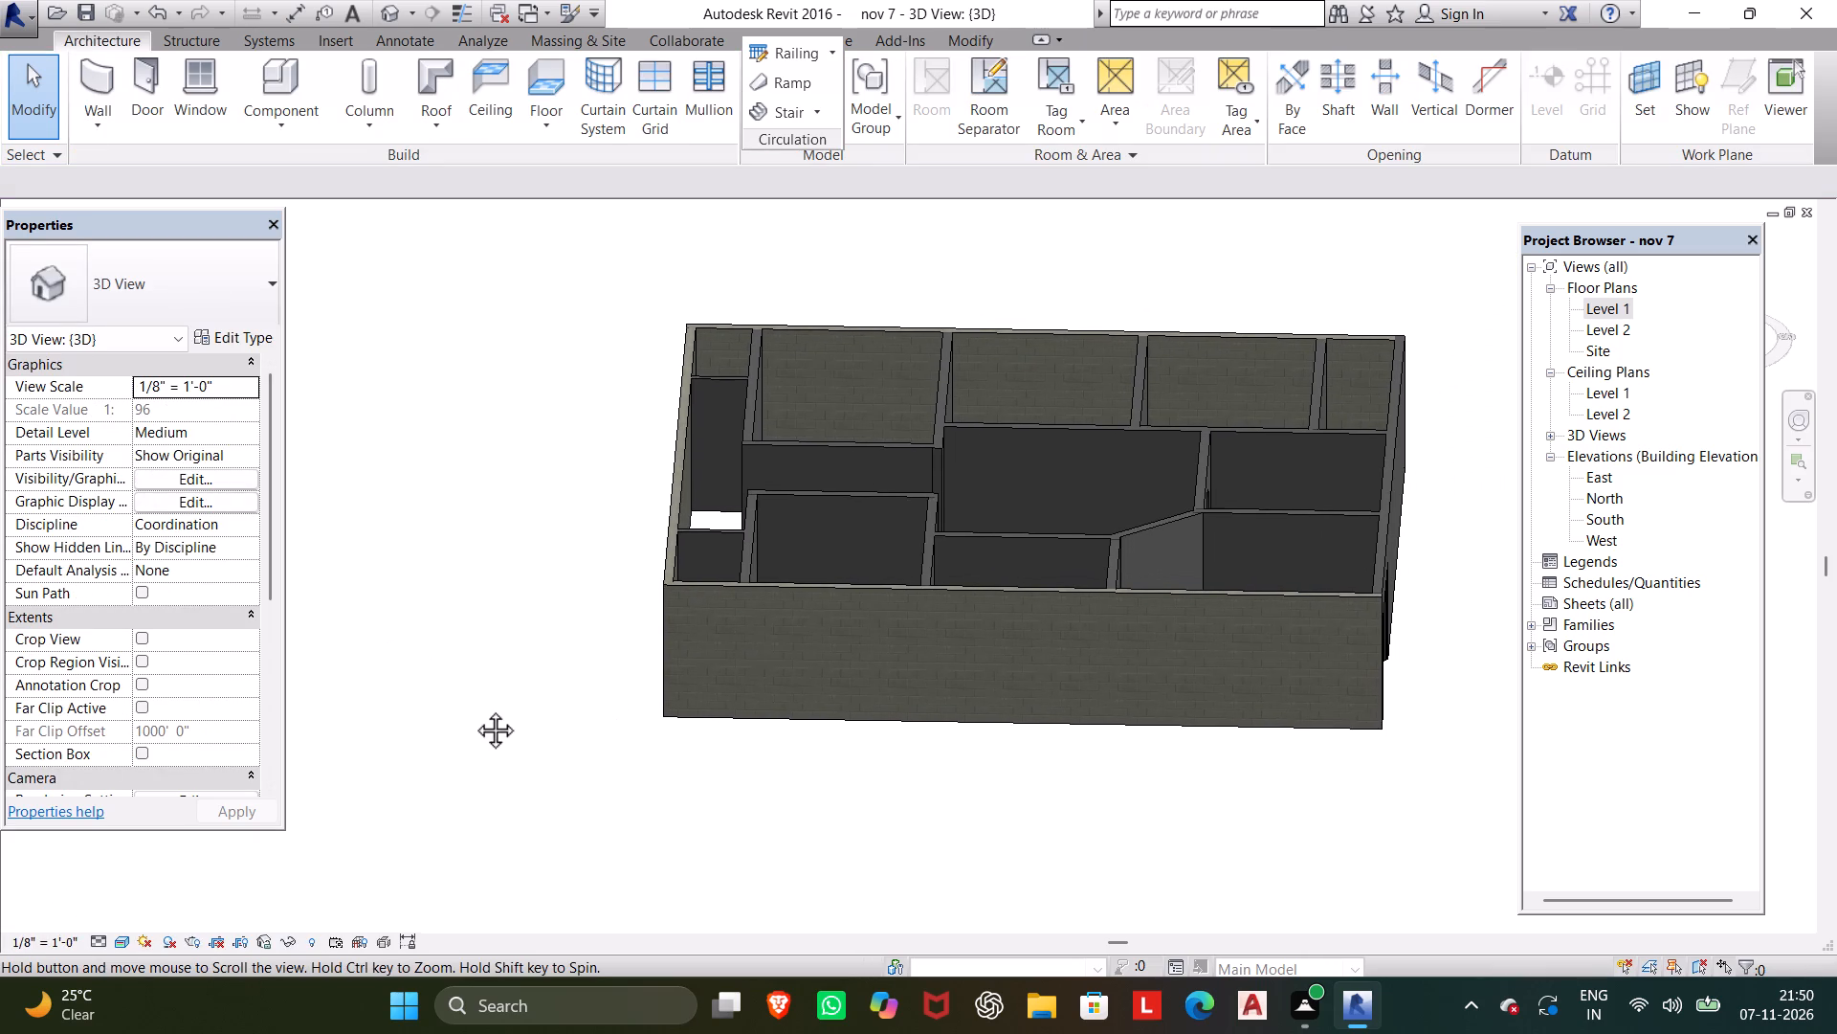
{"action": "middle_click_drag", "start_coordinate": [474, 708], "coordinate": [444, 705]}
{"action": "middle_click_drag", "start_coordinate": [766, 708], "coordinate": [316, 721]}
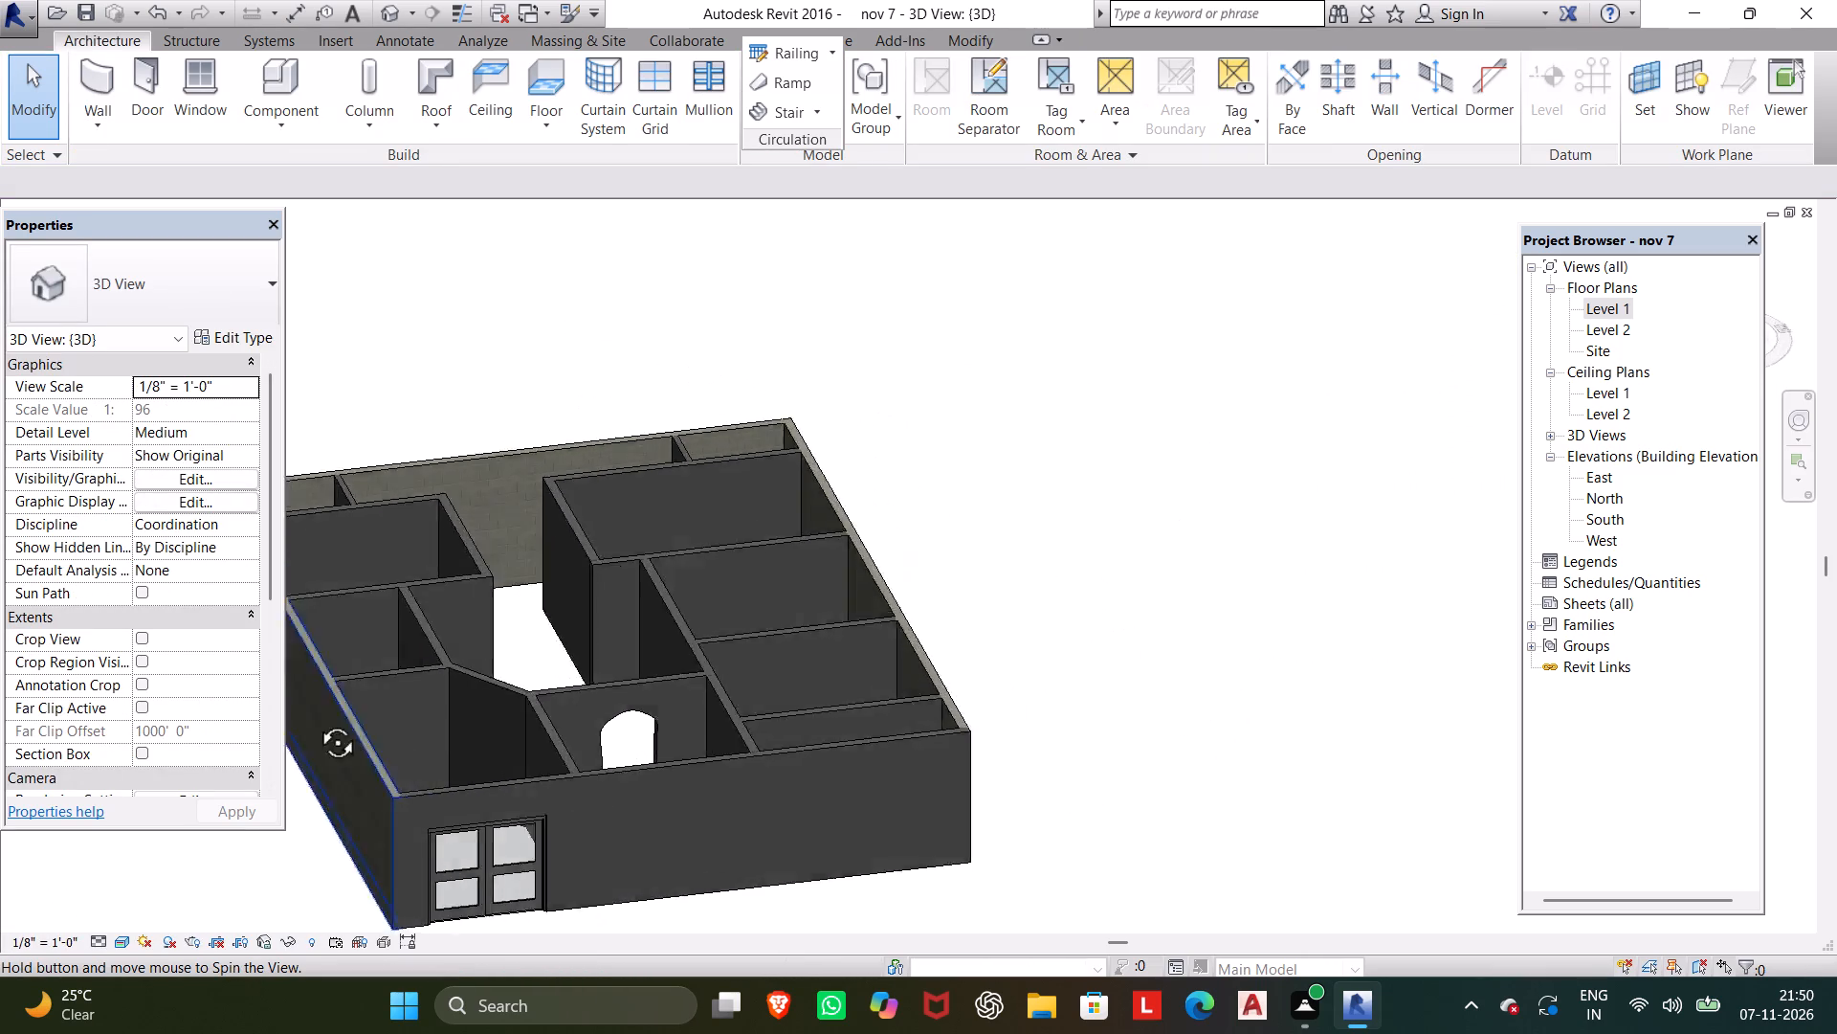
{"action": "middle_click_drag", "start_coordinate": [316, 721], "coordinate": [293, 726]}
{"action": "middle_click_drag", "start_coordinate": [795, 617], "coordinate": [1004, 460]}
{"action": "scroll", "coordinate": [819, 609], "scroll_direction": "down", "scroll_amount": 1}
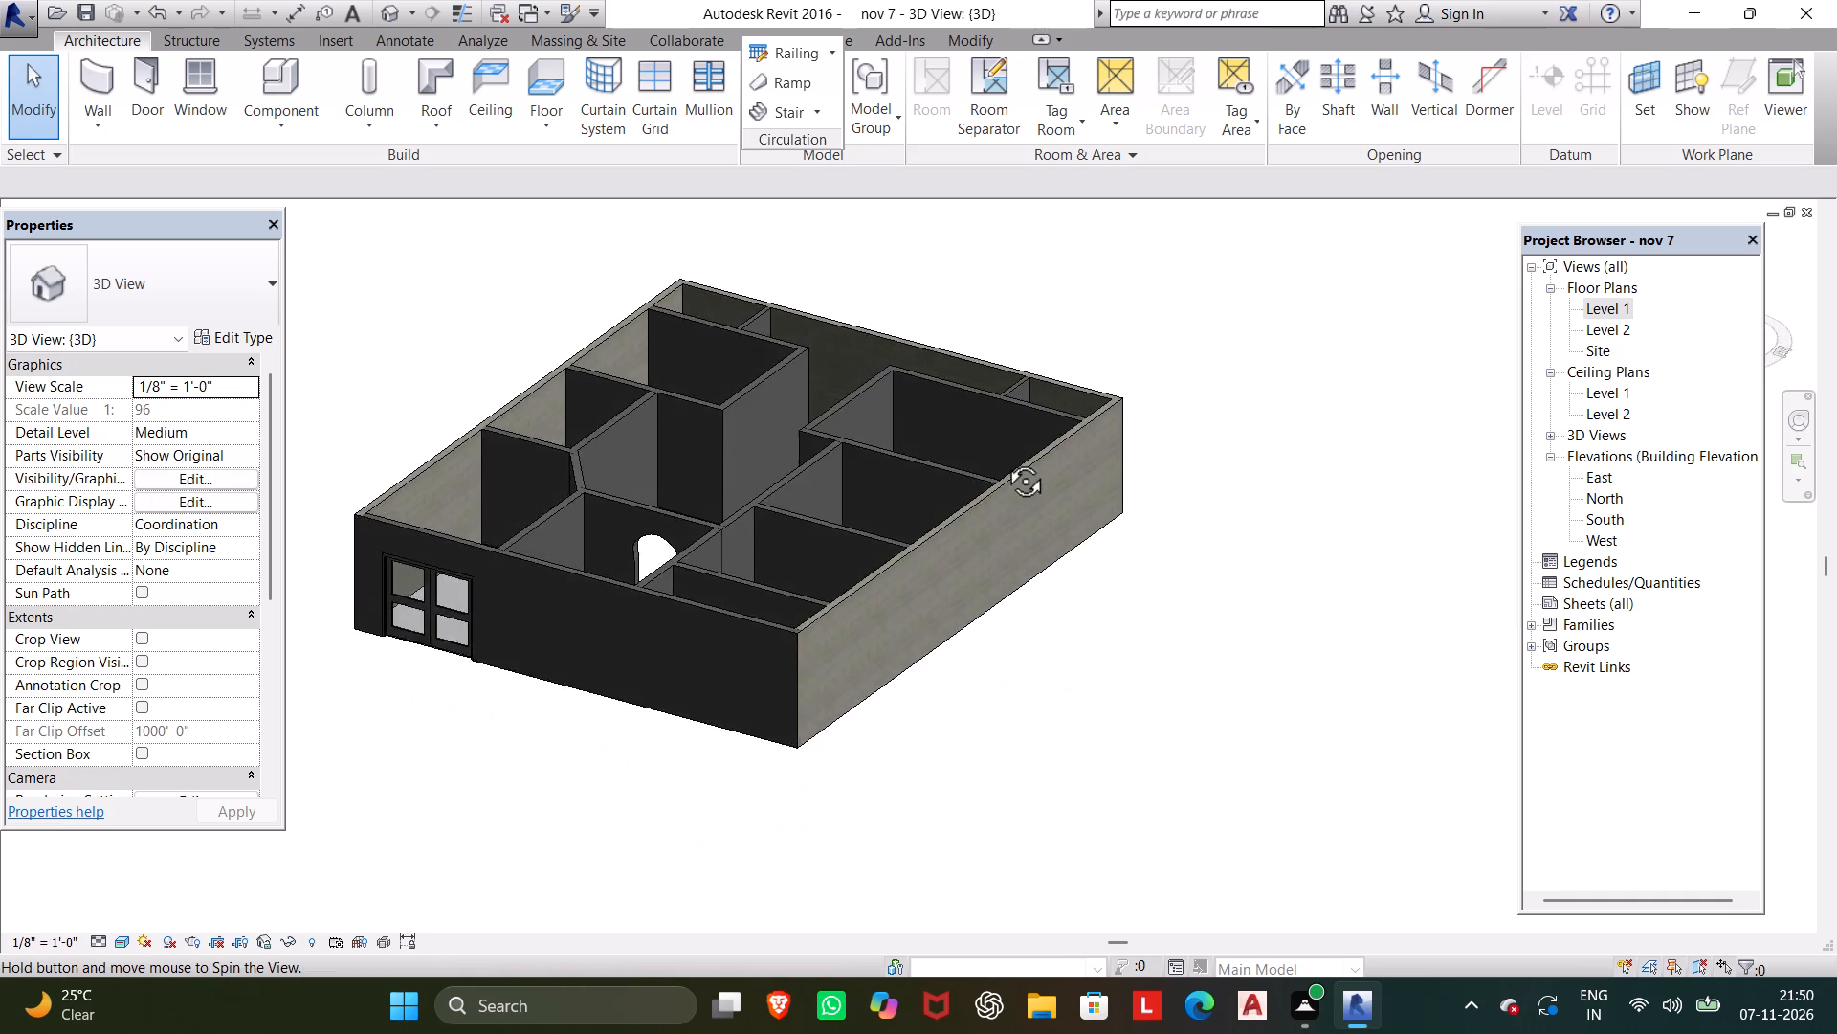
{"action": "middle_click_drag", "start_coordinate": [1004, 460], "coordinate": [1053, 407]}
{"action": "scroll", "coordinate": [1053, 407], "scroll_direction": "up", "scroll_amount": 1}
{"action": "left_click", "coordinate": [646, 557]}
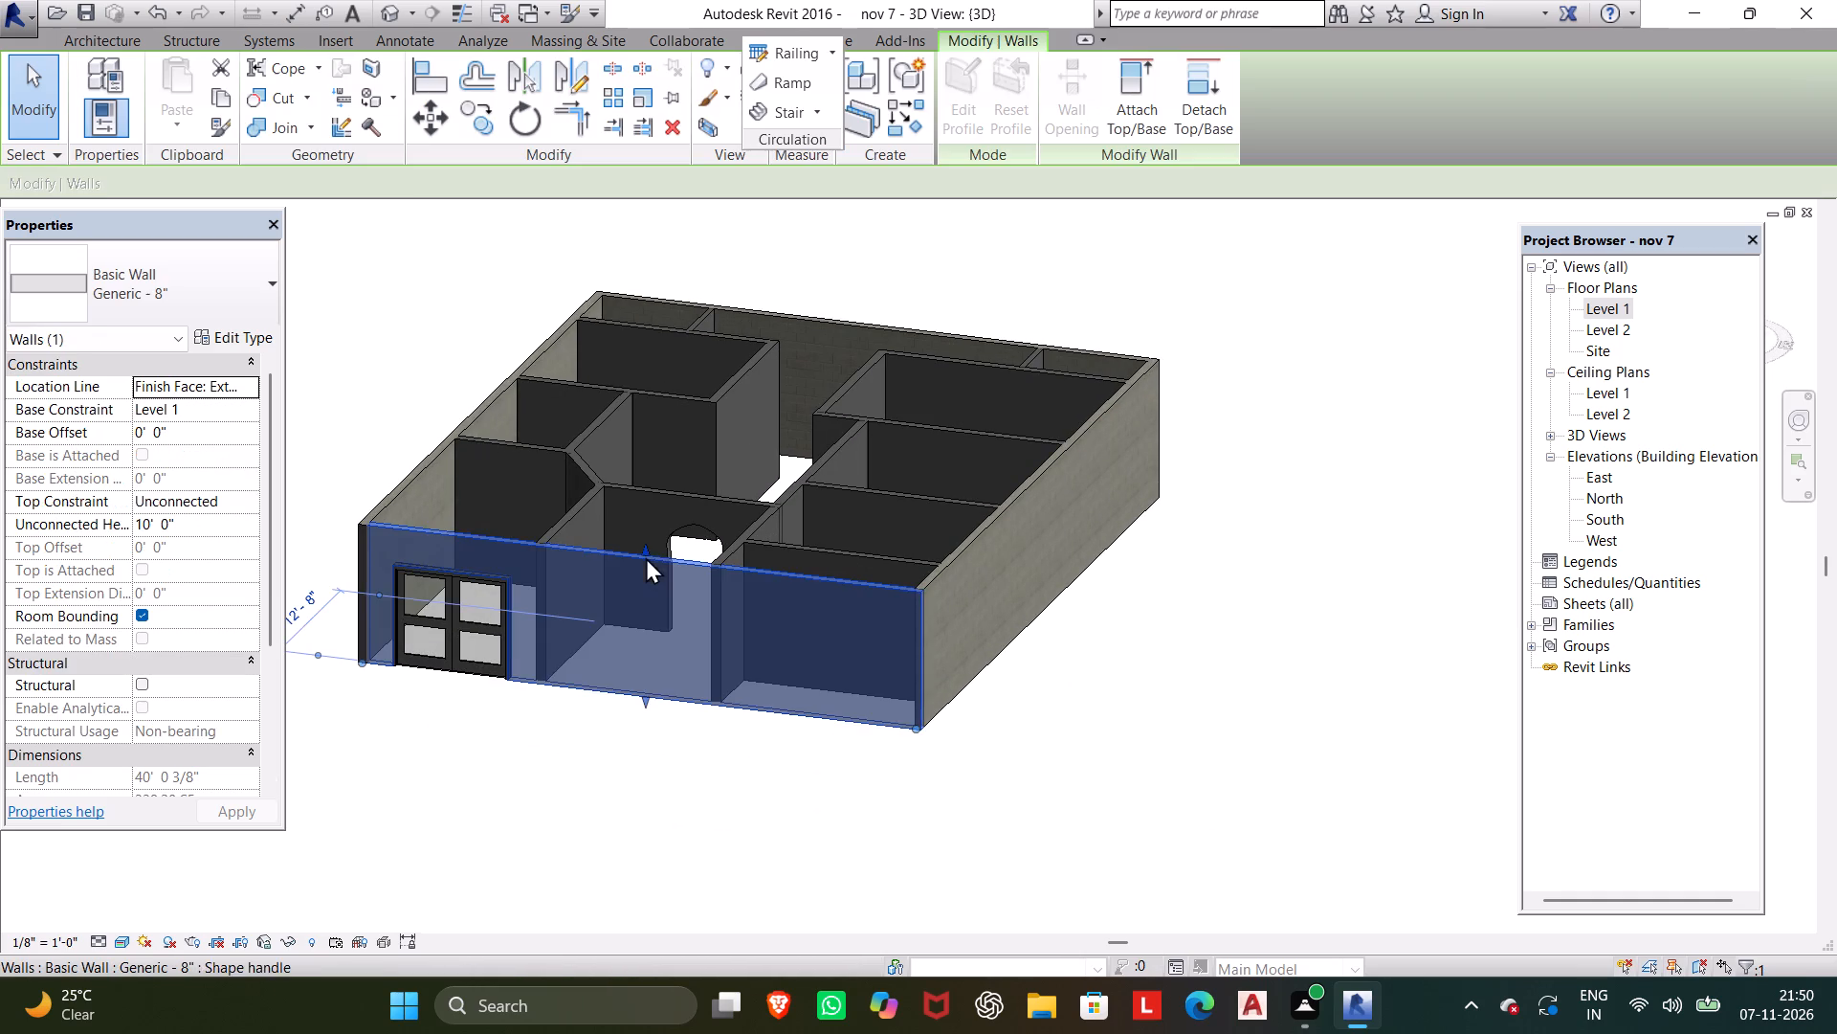
{"action": "left_click", "coordinate": [230, 342]}
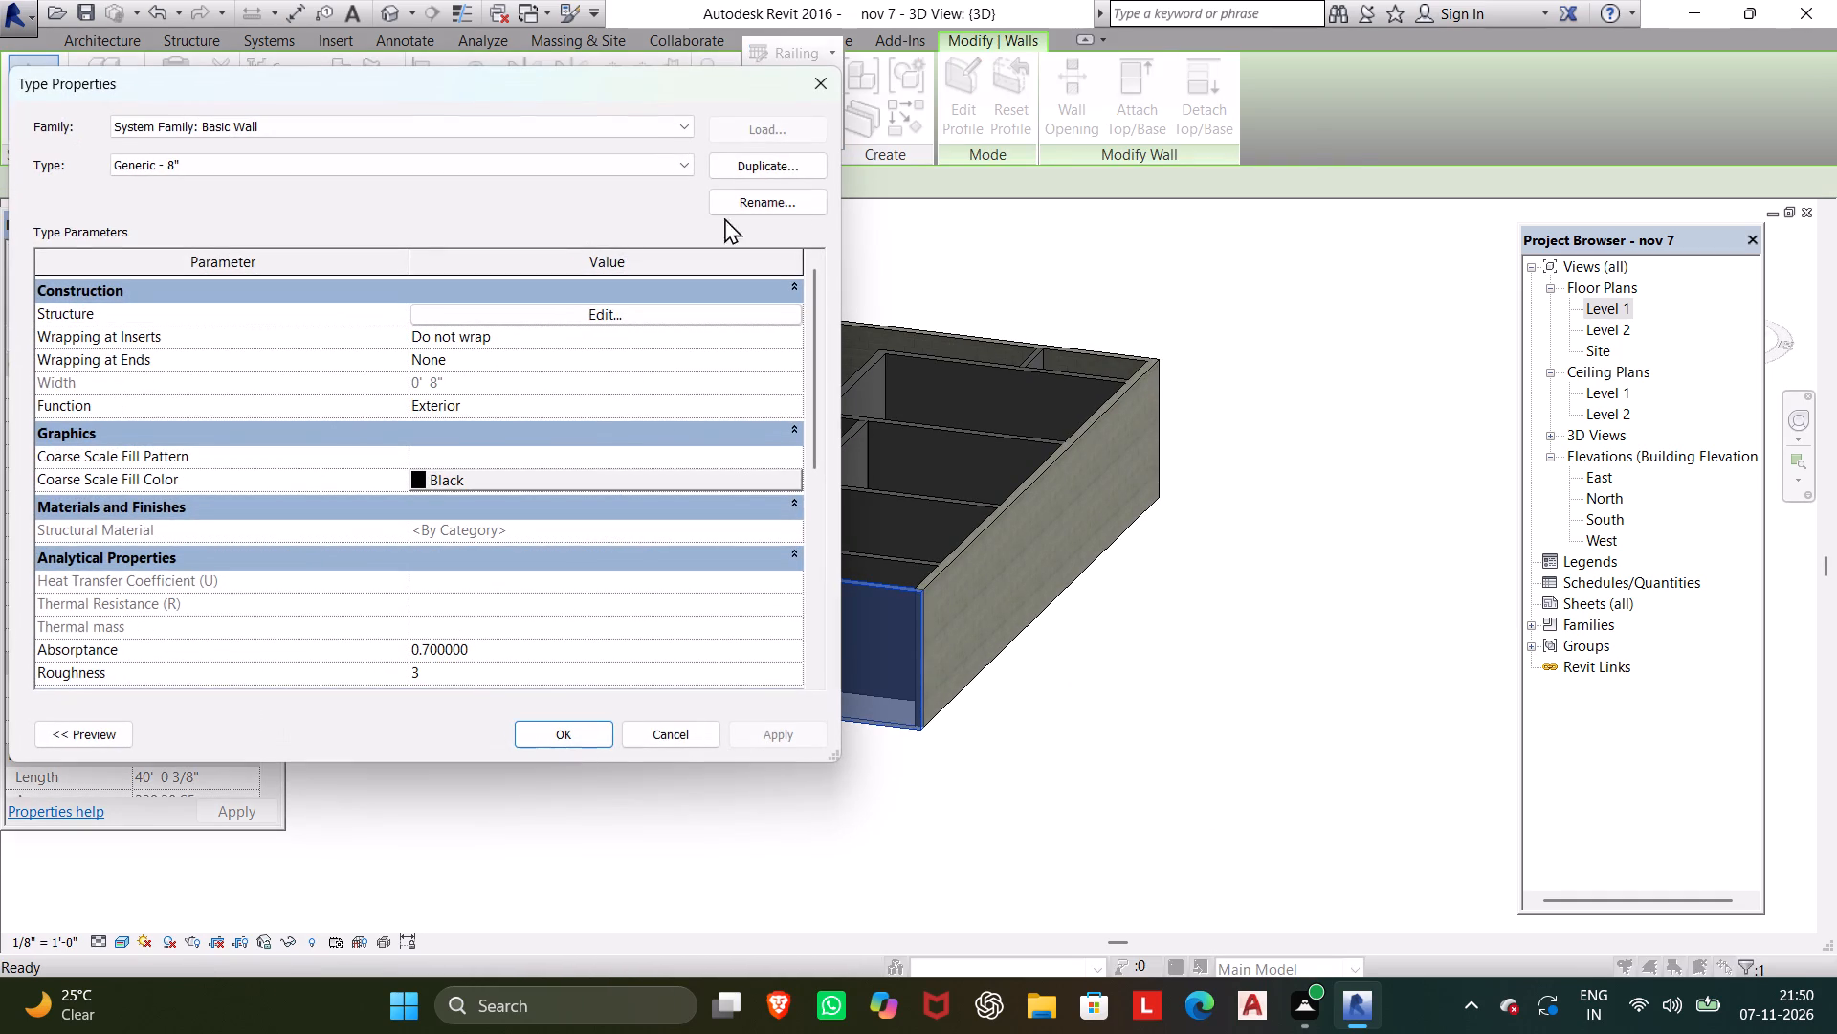
{"action": "left_click", "coordinate": [765, 154]}
{"action": "key", "text": "d"}
{"action": "key", "text": "w"}
{"action": "key", "text": "a"}
{"action": "key", "text": "s"}
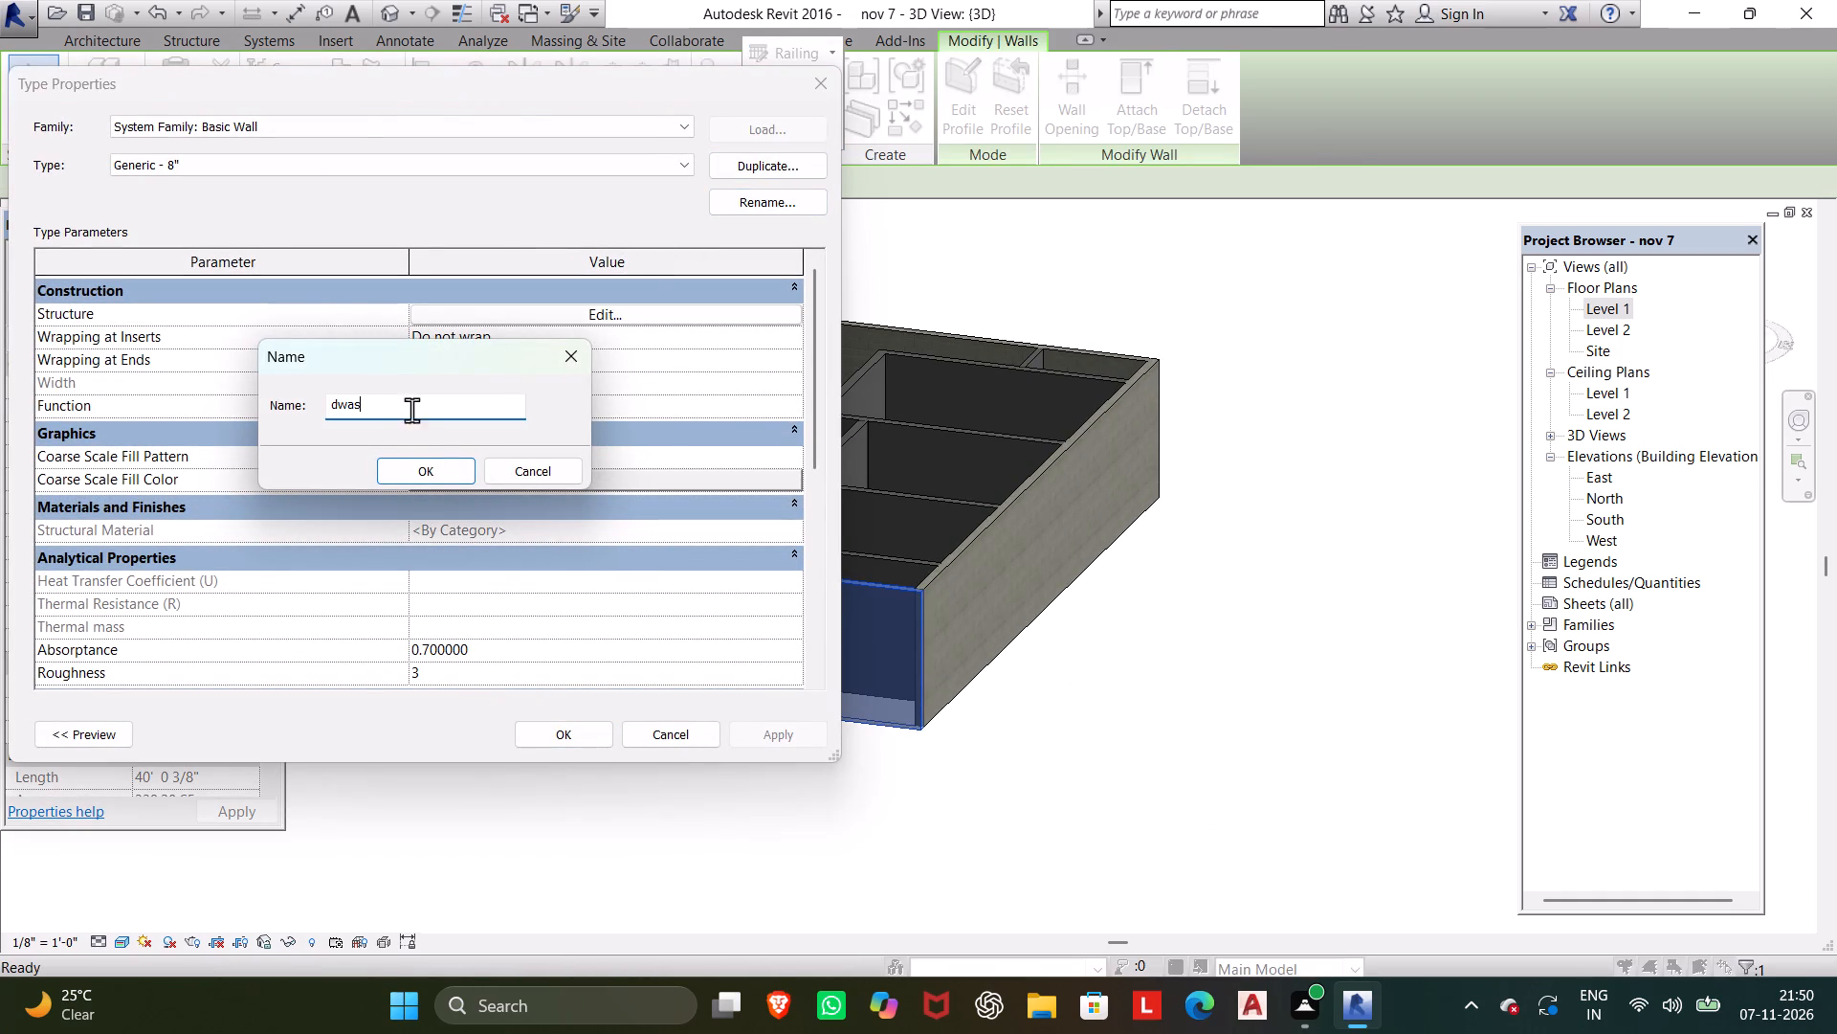
{"action": "left_click", "coordinate": [429, 469]}
Set the material of the dwas wall type's Structure [1] layer to Carpet (1) and apply it to the double-door wall.
{"action": "left_click", "coordinate": [503, 313]}
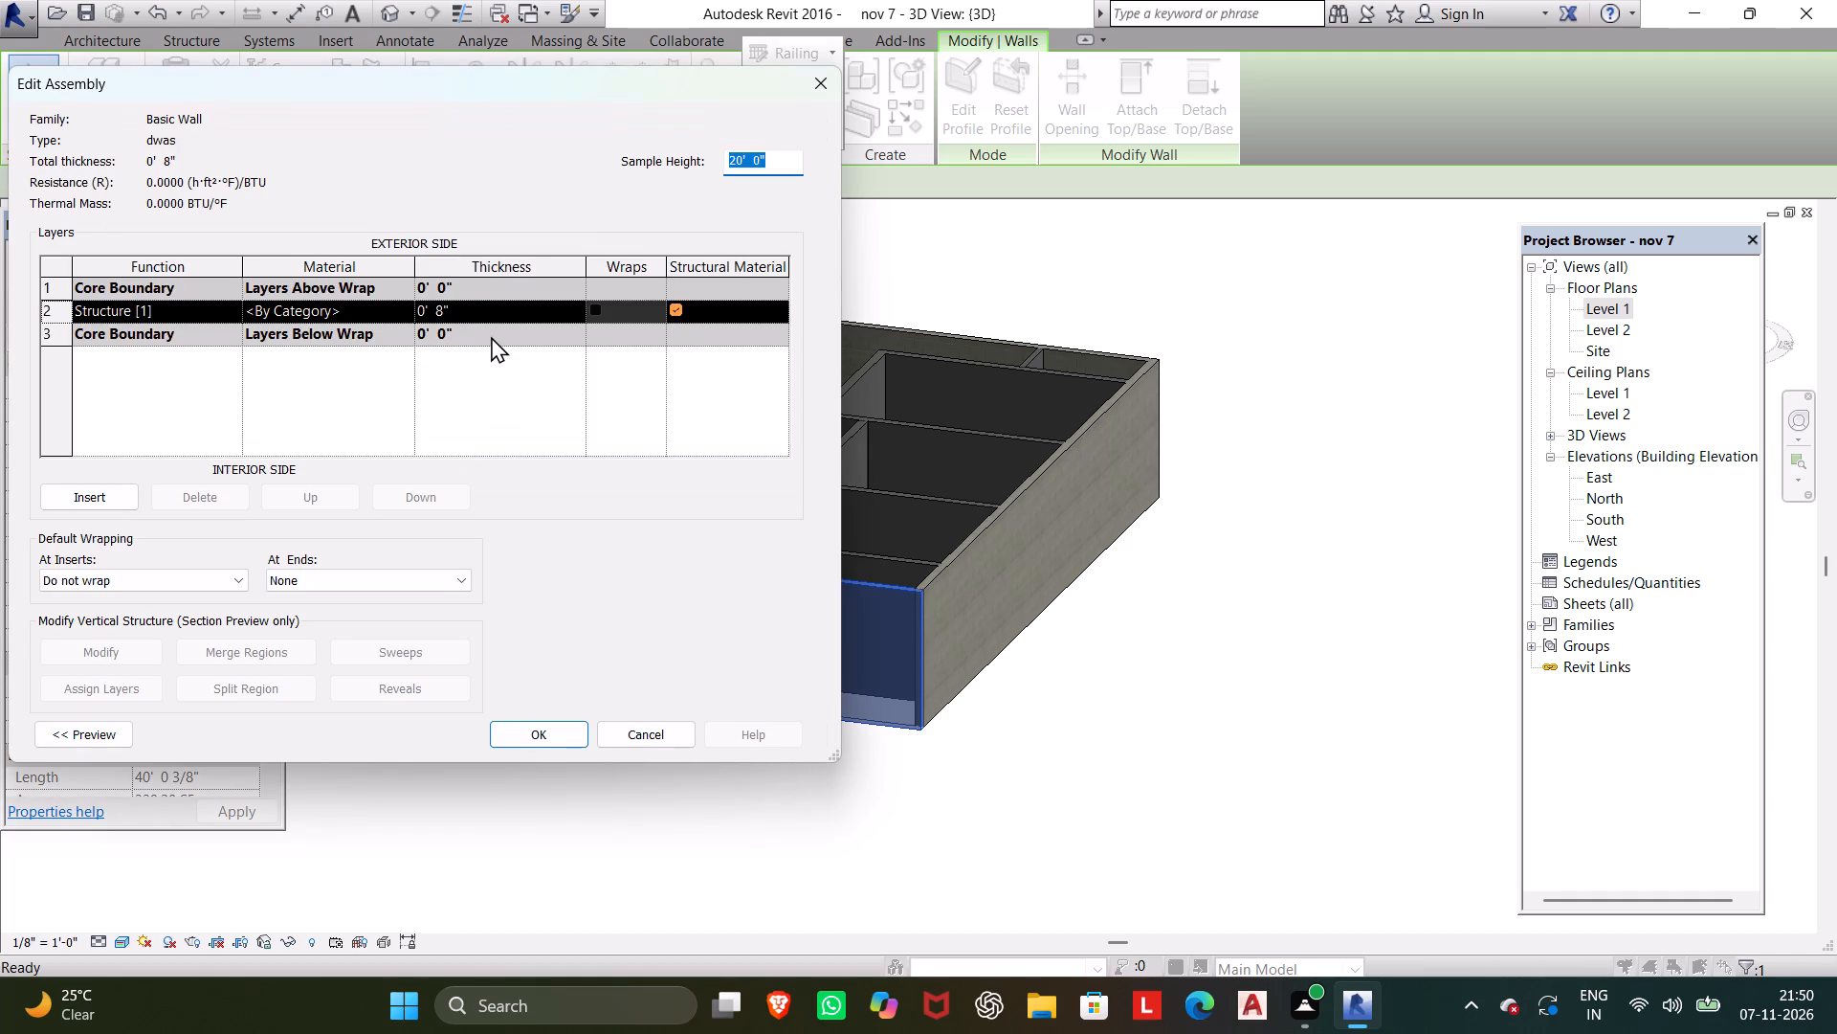
{"action": "left_click", "coordinate": [386, 303]}
{"action": "left_click", "coordinate": [407, 312]}
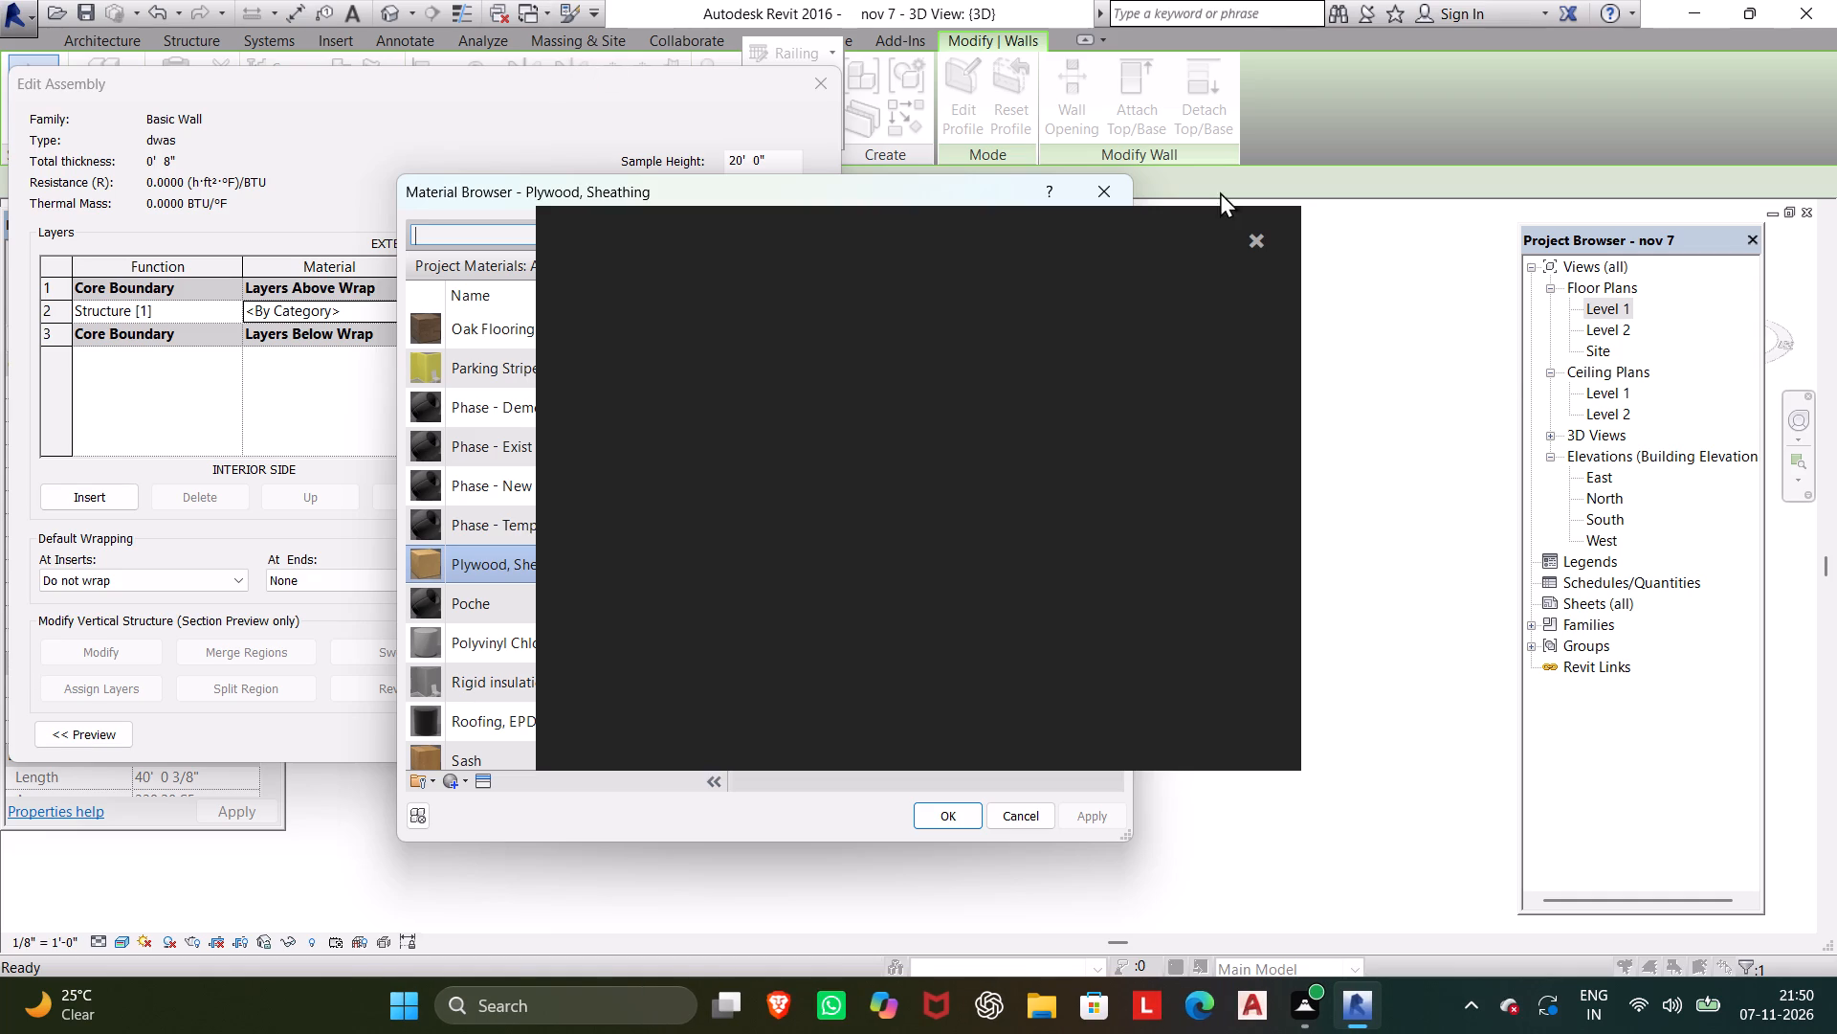
{"action": "left_click", "coordinate": [1260, 236]}
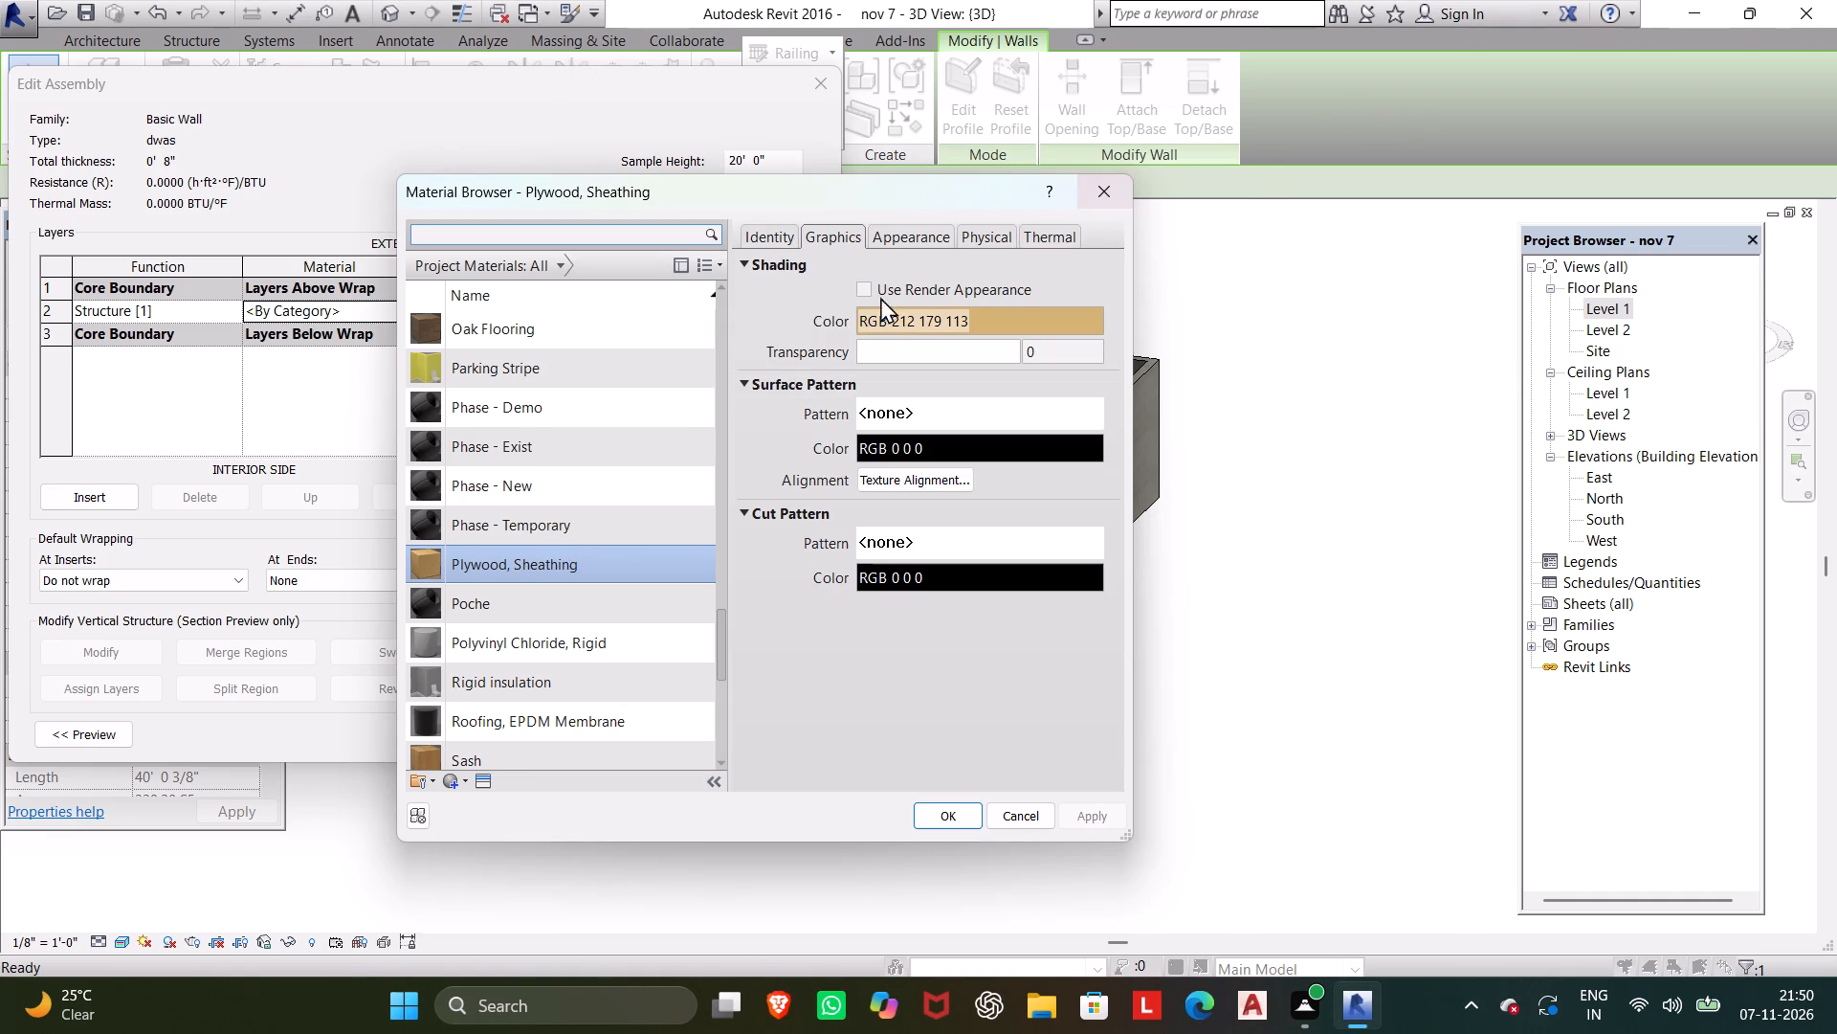
{"action": "scroll", "coordinate": [516, 632], "scroll_direction": "down", "scroll_amount": 3}
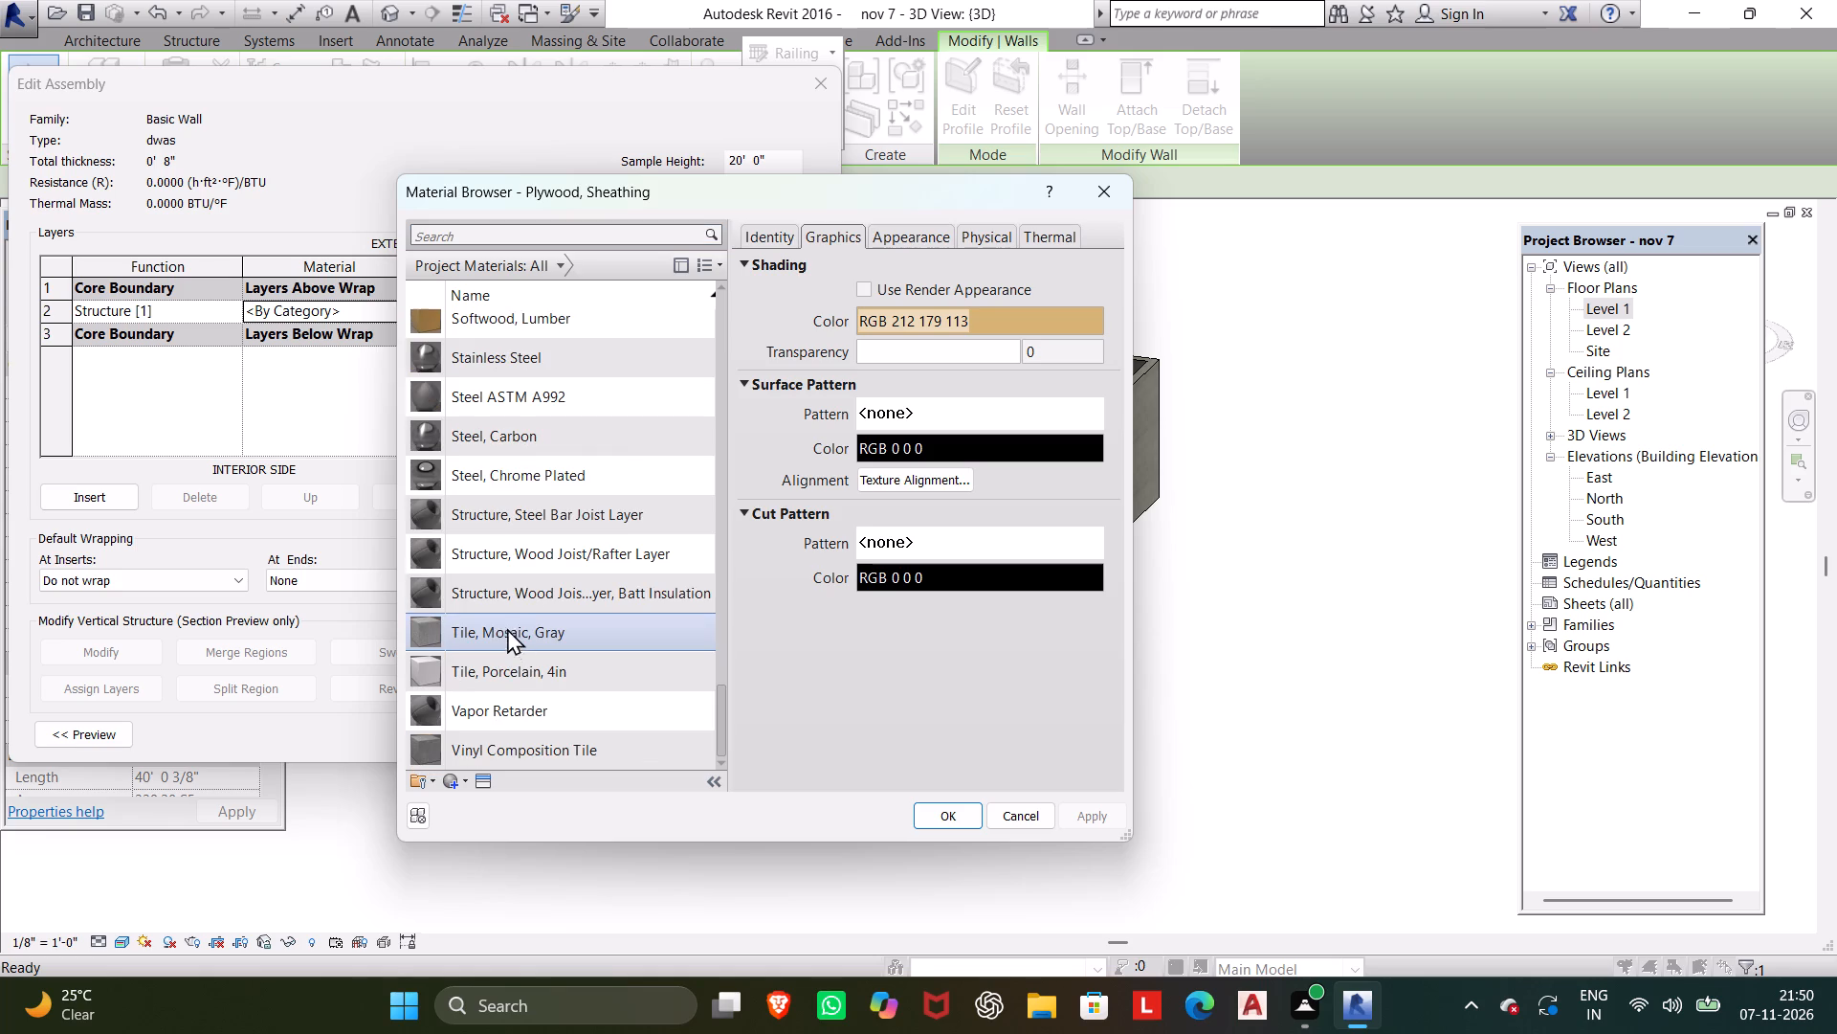
{"action": "scroll", "coordinate": [500, 618], "scroll_direction": "down", "scroll_amount": 5}
{"action": "scroll", "coordinate": [508, 584], "scroll_direction": "up", "scroll_amount": 4}
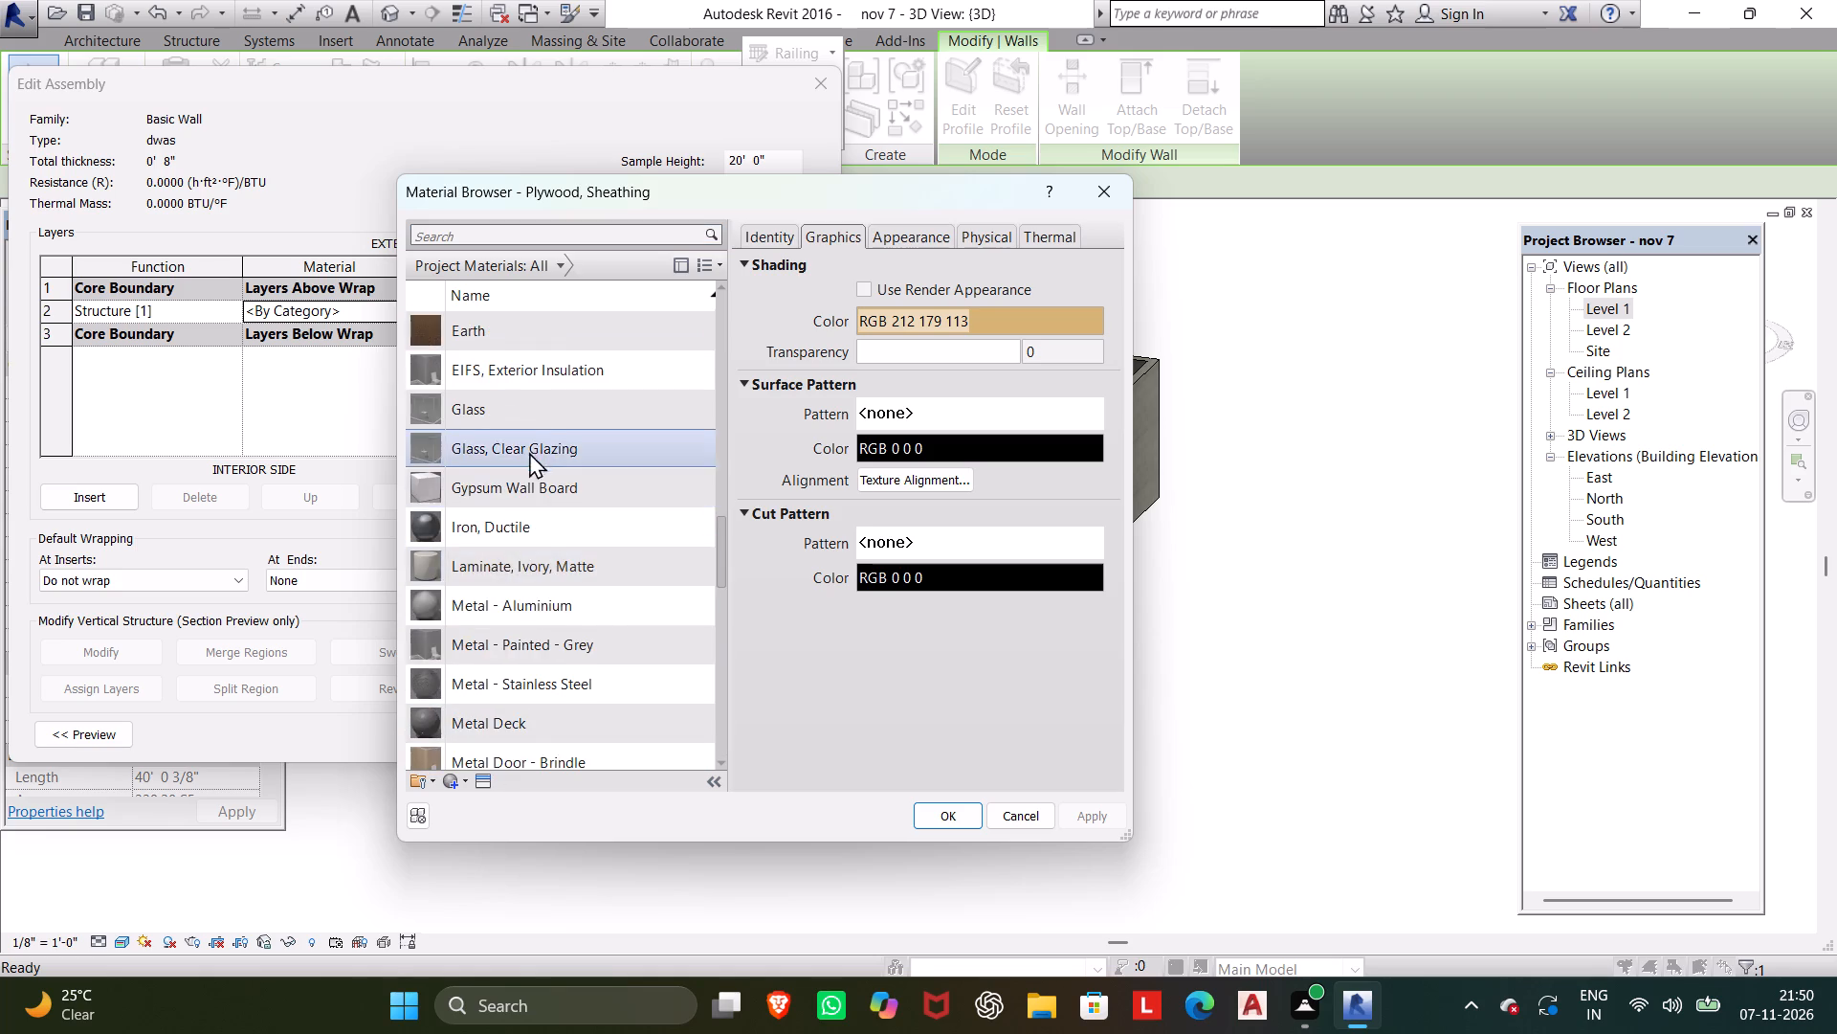
{"action": "scroll", "coordinate": [532, 445], "scroll_direction": "up", "scroll_amount": 3}
{"action": "scroll", "coordinate": [534, 440], "scroll_direction": "down", "scroll_amount": 2}
{"action": "scroll", "coordinate": [535, 477], "scroll_direction": "up", "scroll_amount": 10}
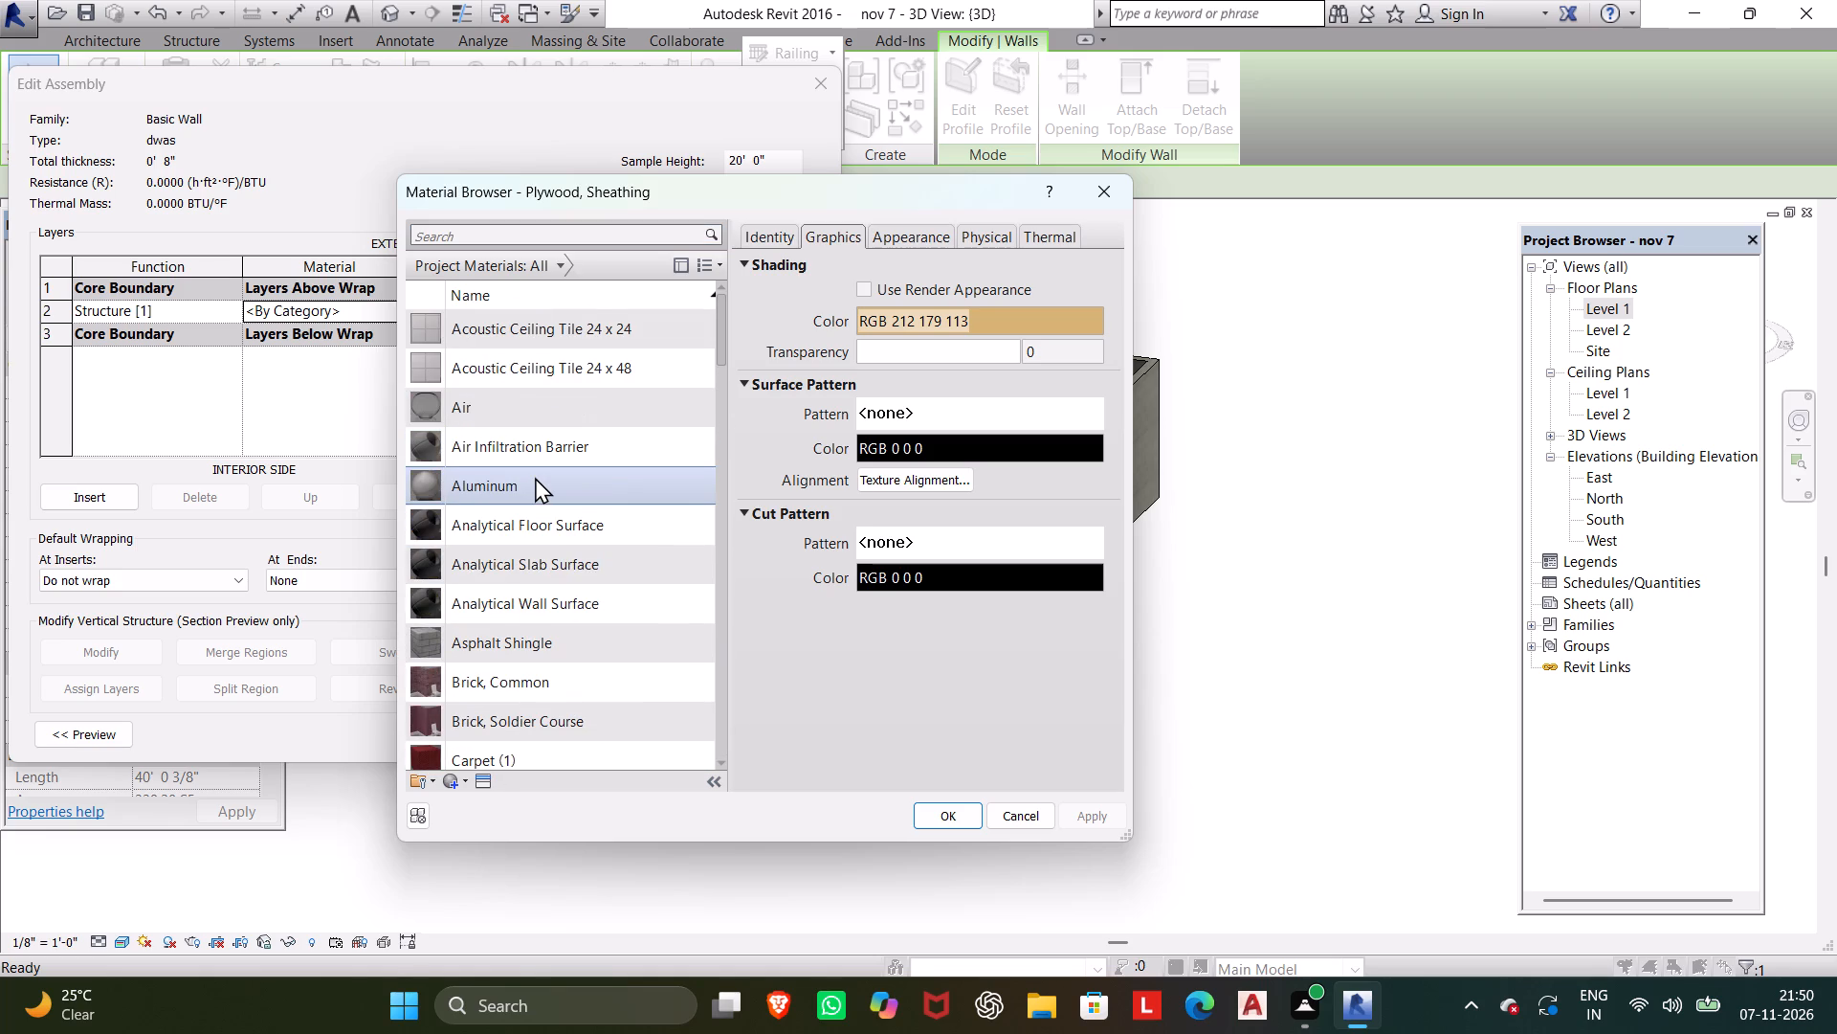
{"action": "scroll", "coordinate": [535, 477], "scroll_direction": "up", "scroll_amount": 2}
{"action": "scroll", "coordinate": [535, 495], "scroll_direction": "down", "scroll_amount": 2}
{"action": "scroll", "coordinate": [535, 496], "scroll_direction": "up", "scroll_amount": 2}
{"action": "scroll", "coordinate": [535, 496], "scroll_direction": "down", "scroll_amount": 1}
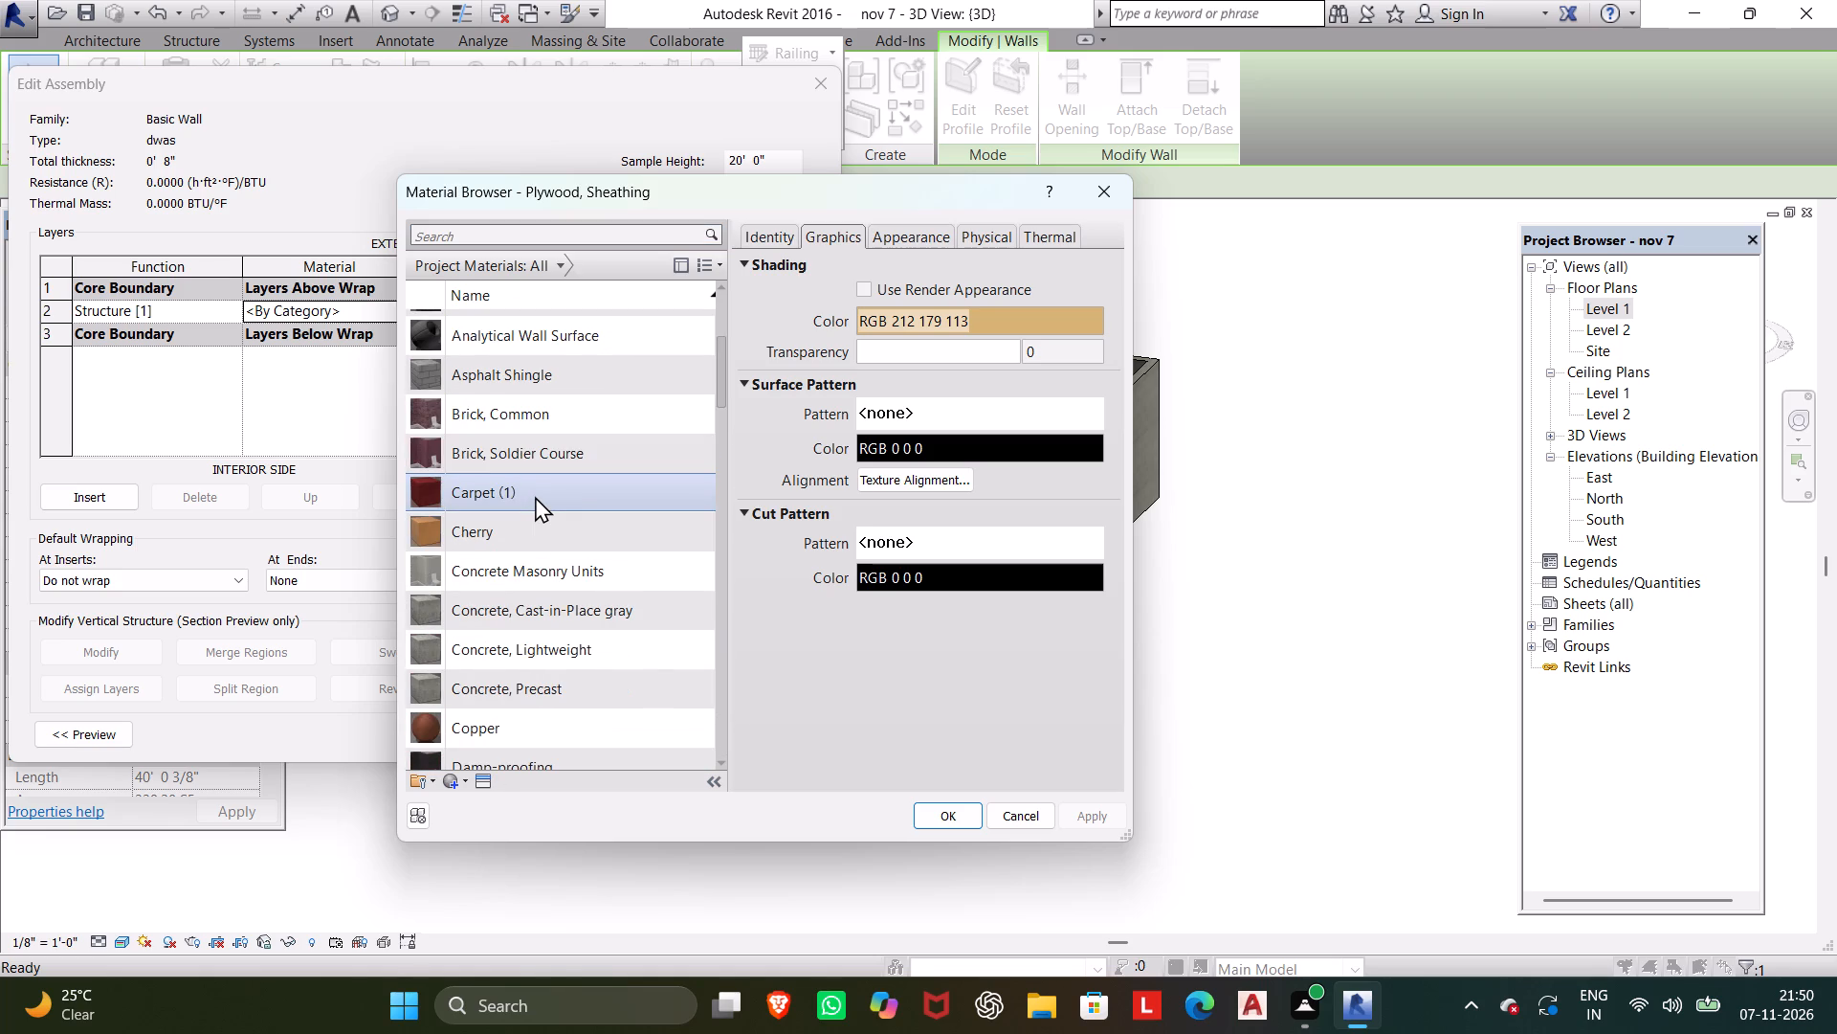
{"action": "left_click", "coordinate": [535, 496]}
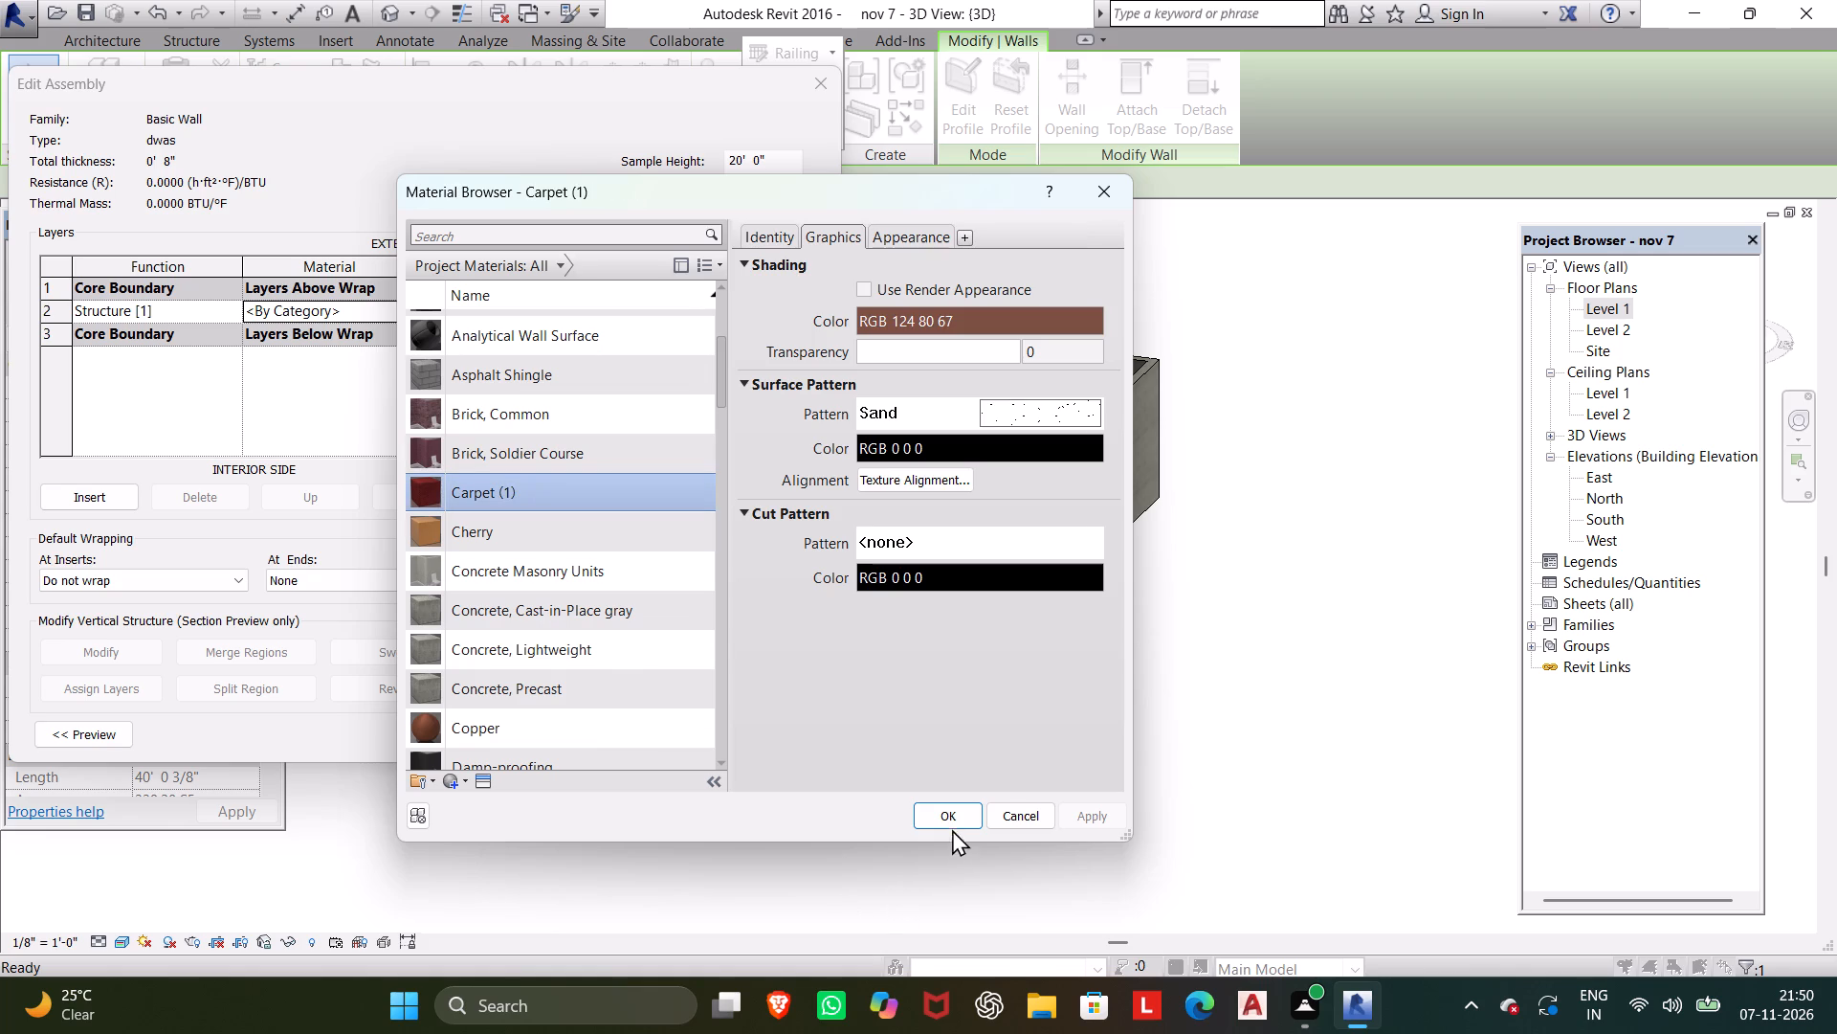
{"action": "left_click", "coordinate": [952, 820]}
{"action": "left_click", "coordinate": [548, 739]}
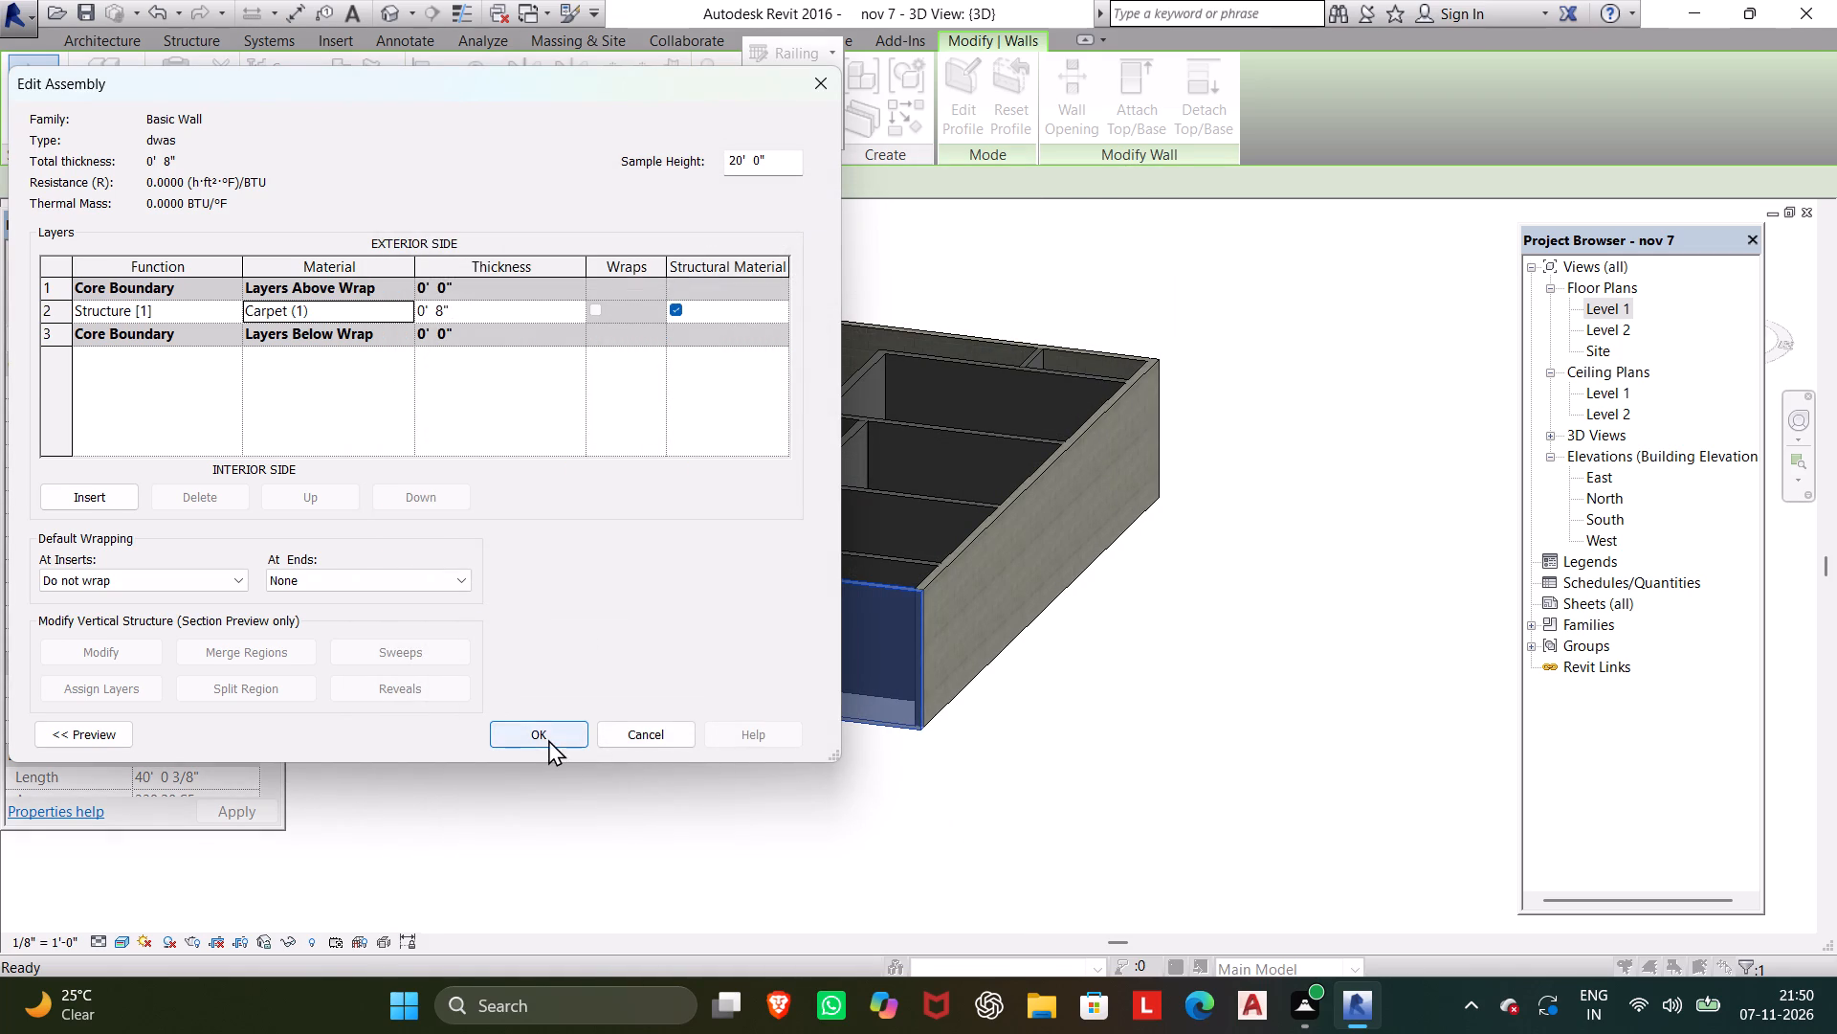
{"action": "left_click", "coordinate": [756, 733]}
{"action": "left_click", "coordinate": [571, 733]}
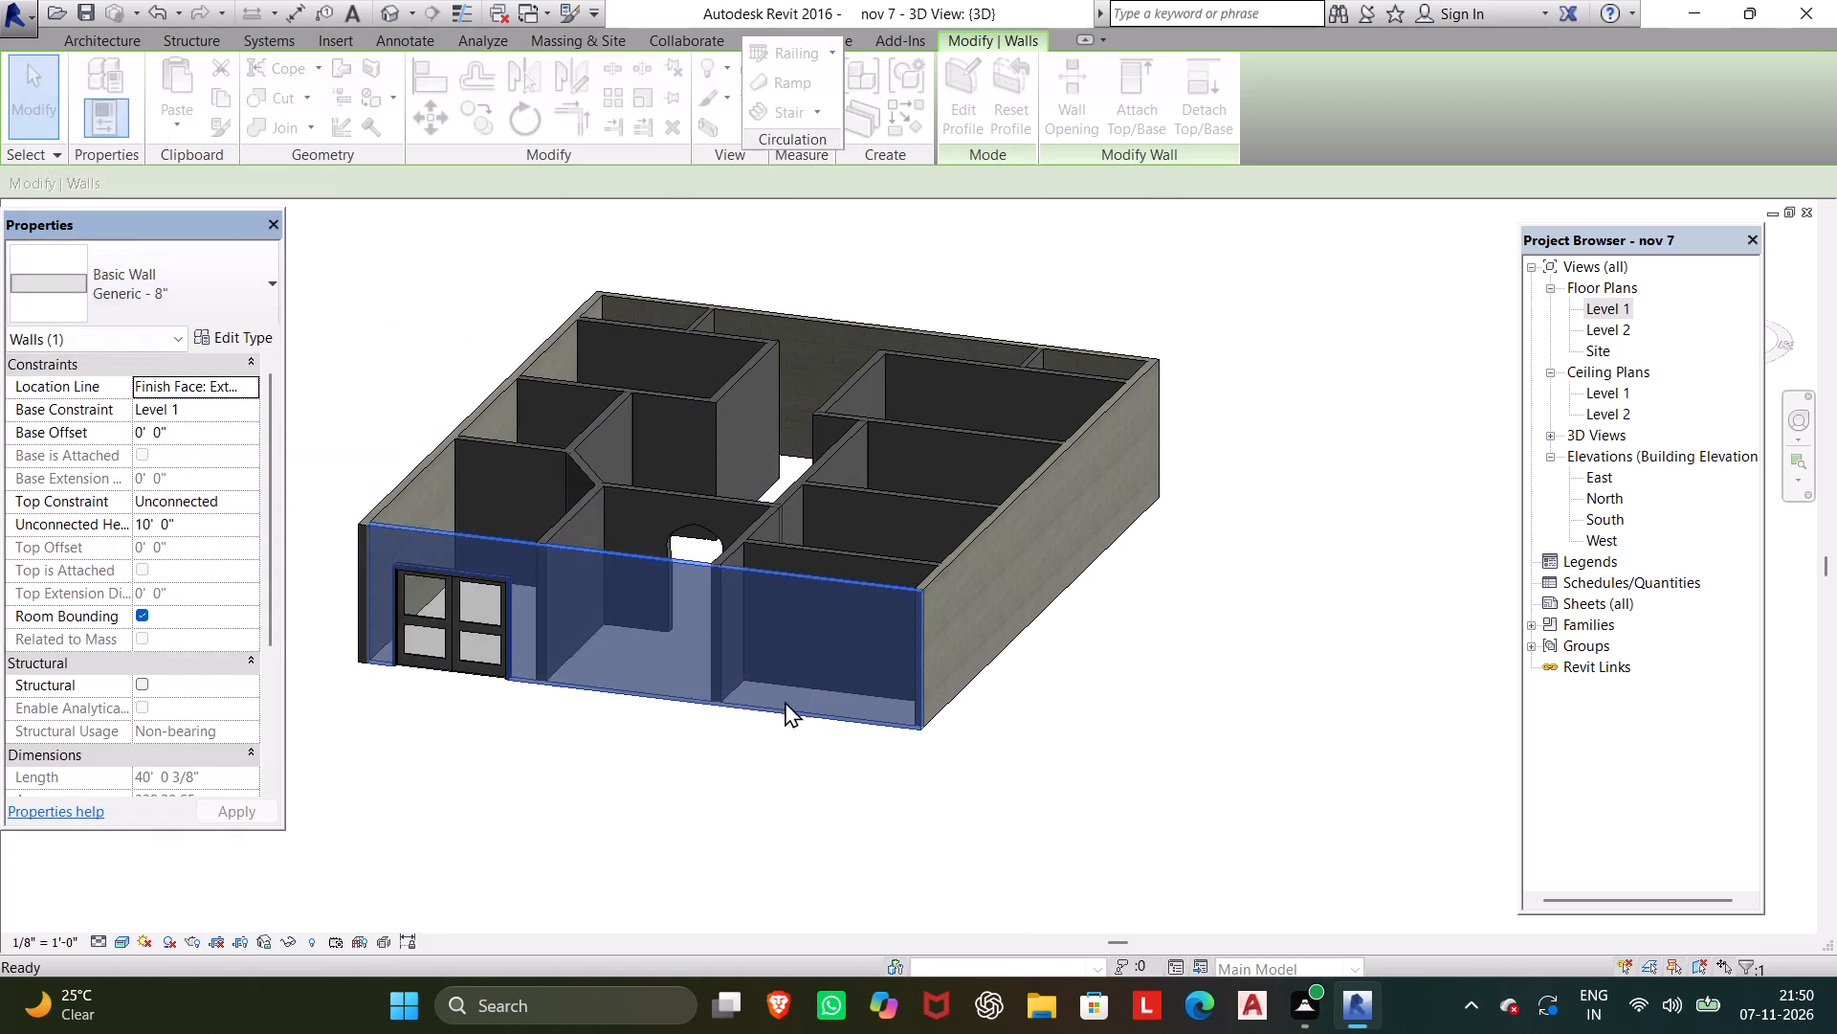
{"action": "key", "text": "Escape"}
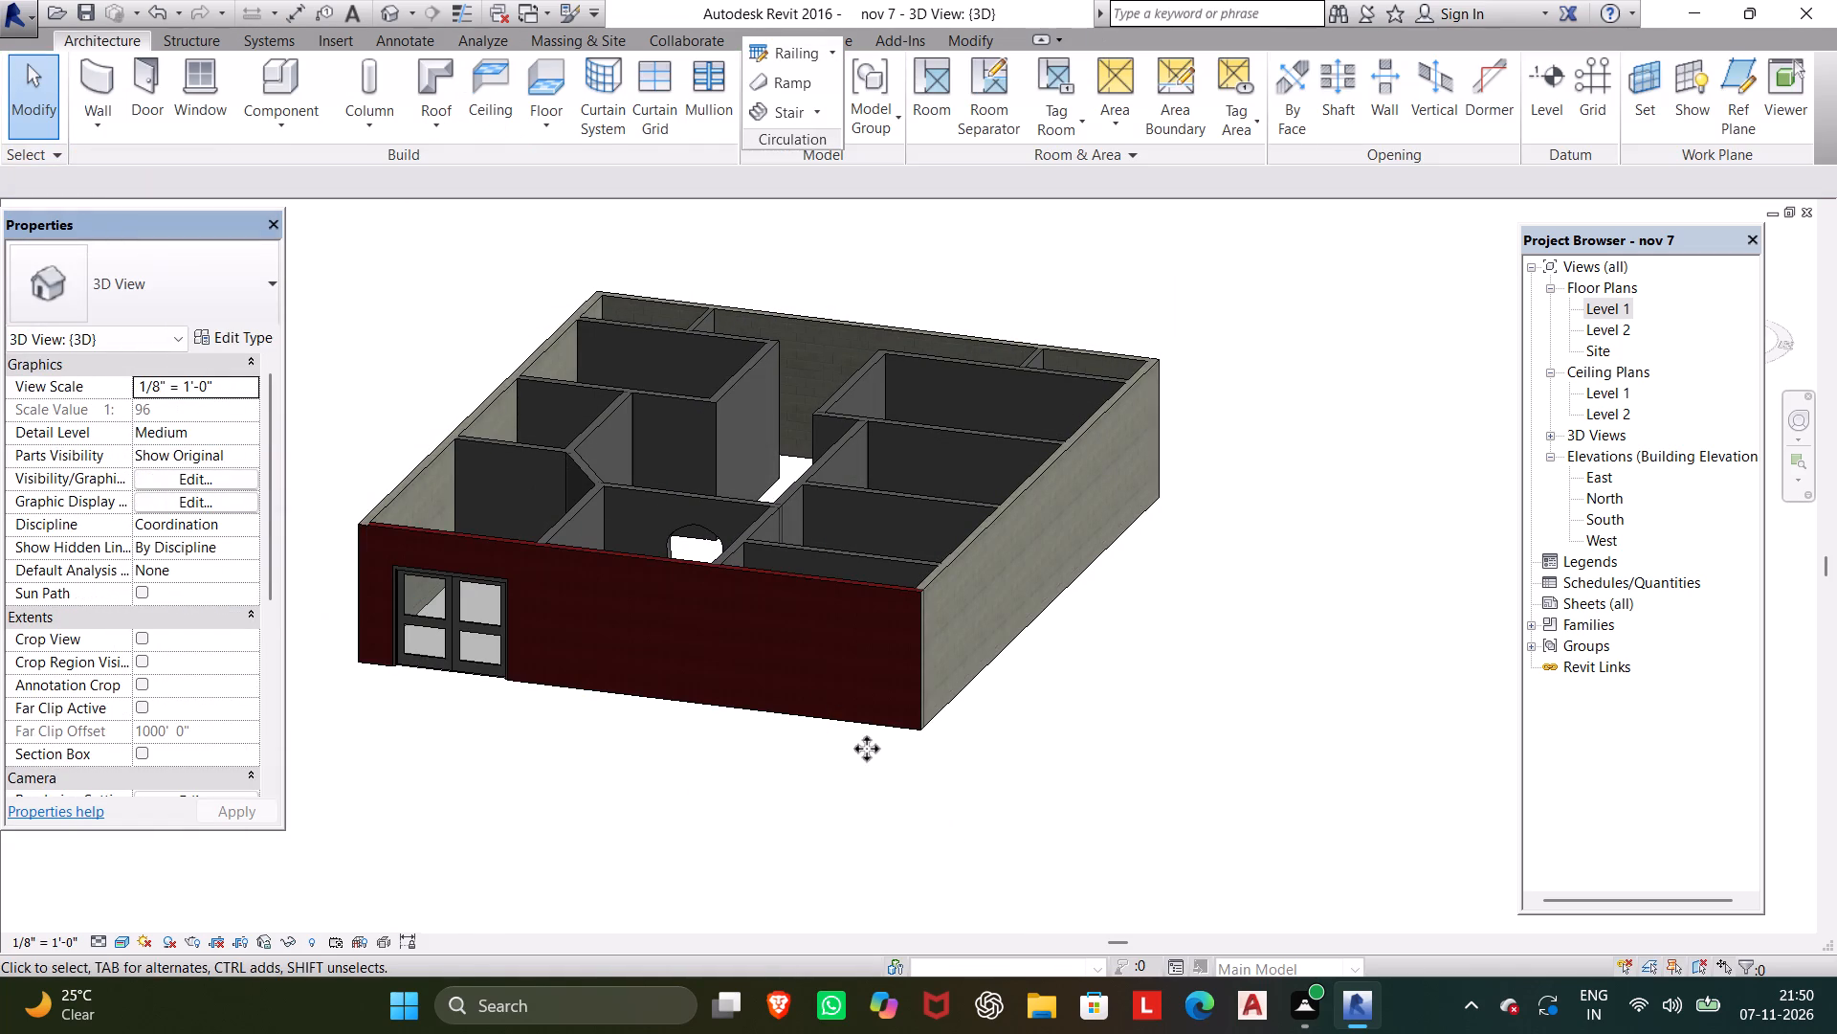
{"action": "middle_click_drag", "start_coordinate": [708, 837], "coordinate": [709, 837], "text": "shift"}
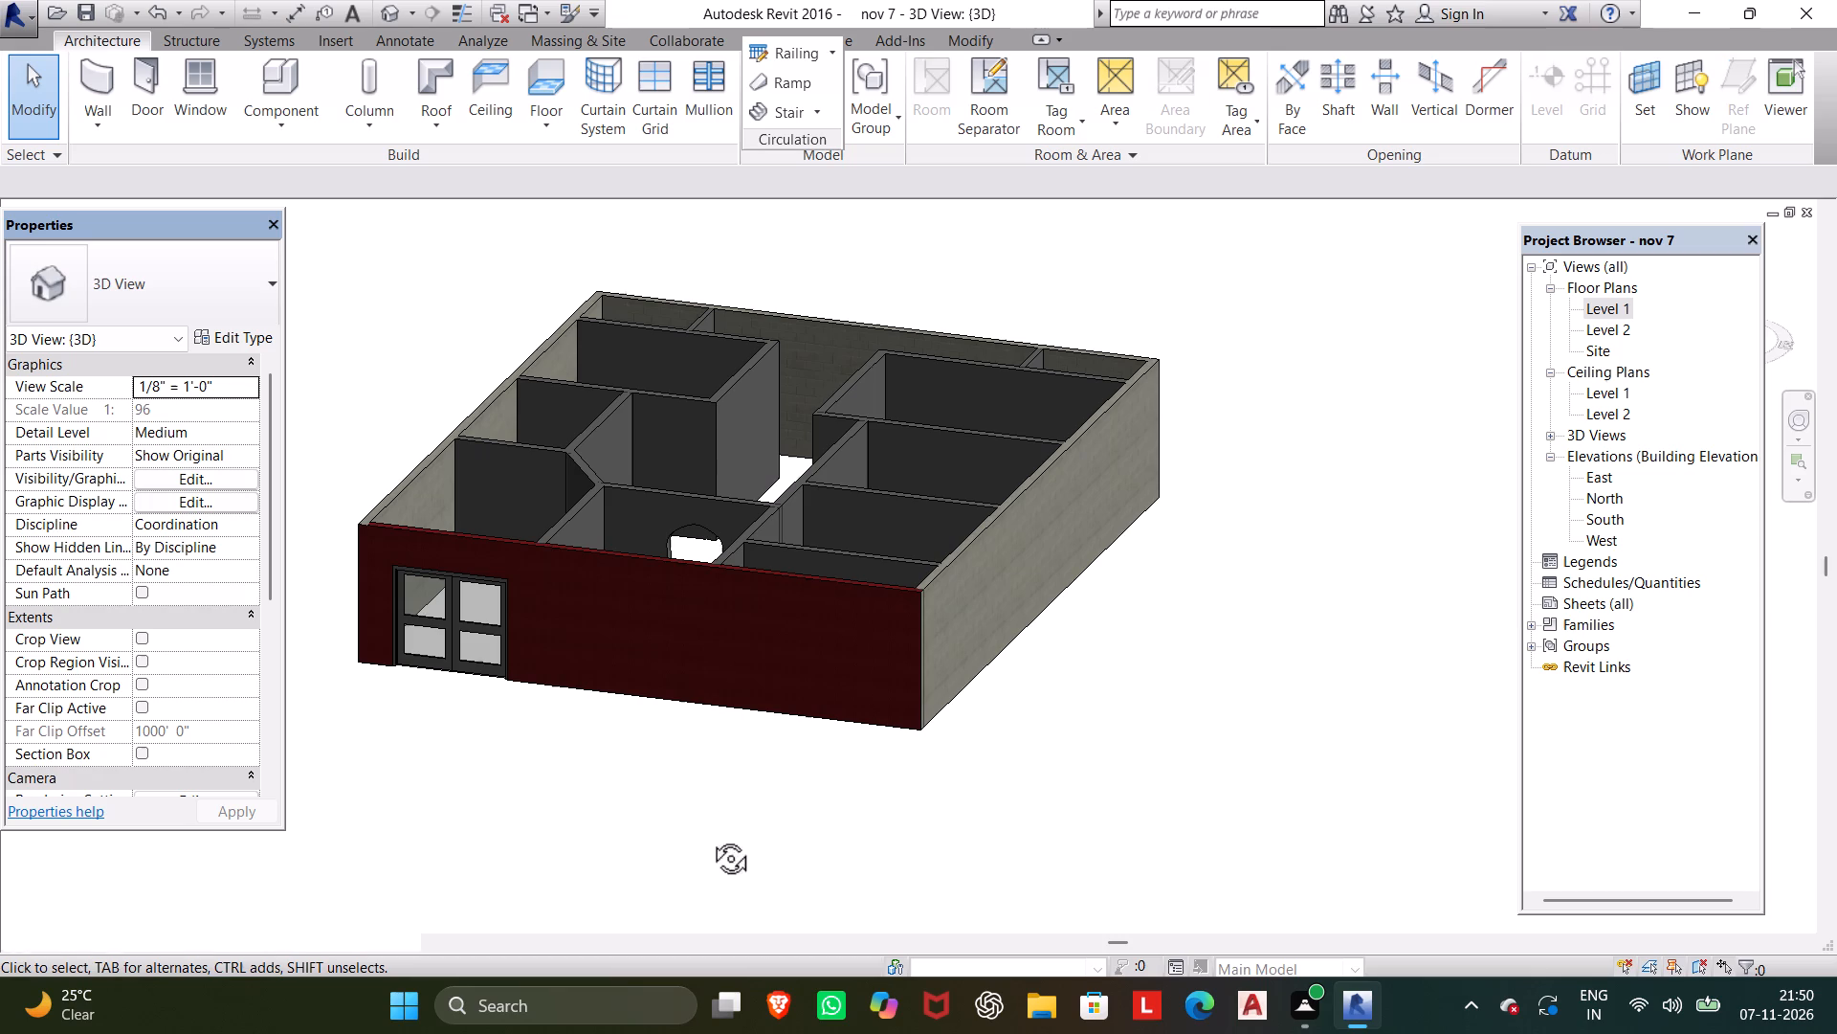
{"action": "middle_click_drag", "start_coordinate": [709, 837], "coordinate": [782, 730], "text": "shift"}
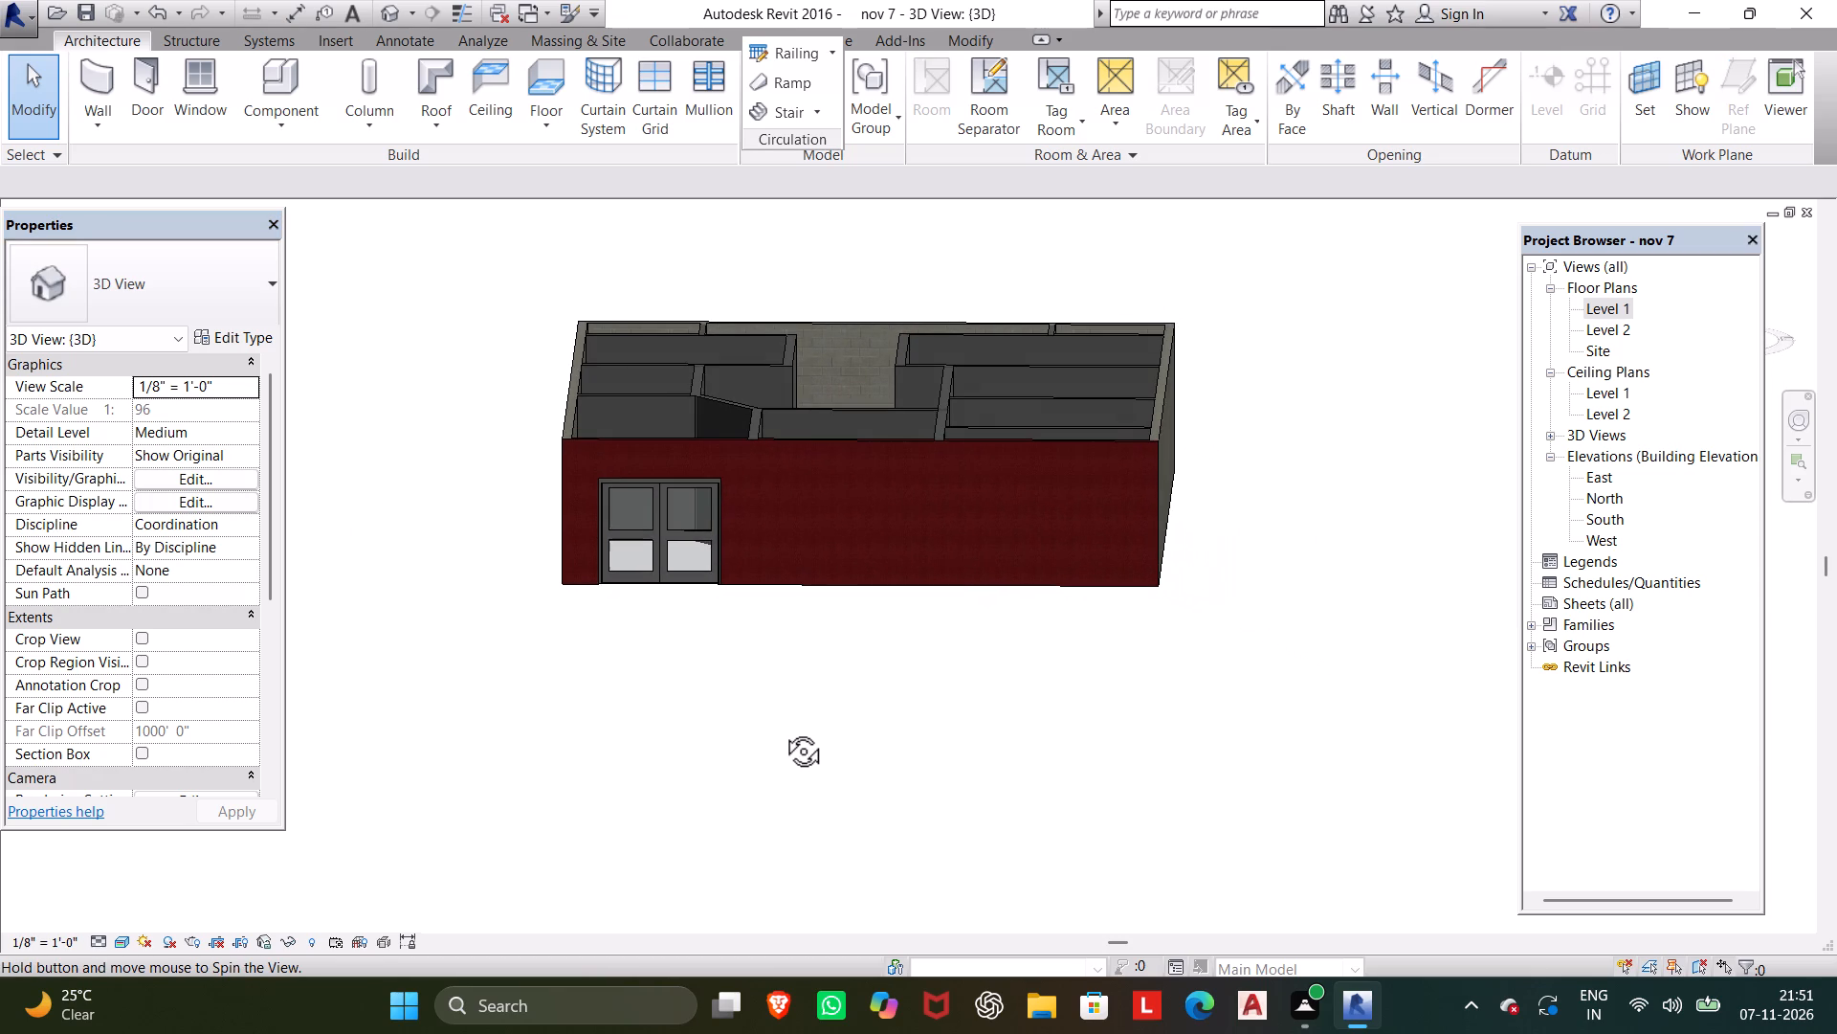
Examine the exterior wall finishes and the interior partition walls from several angles in the 3D view.
{"action": "middle_click_drag", "start_coordinate": [782, 730], "coordinate": [760, 866], "text": "shift"}
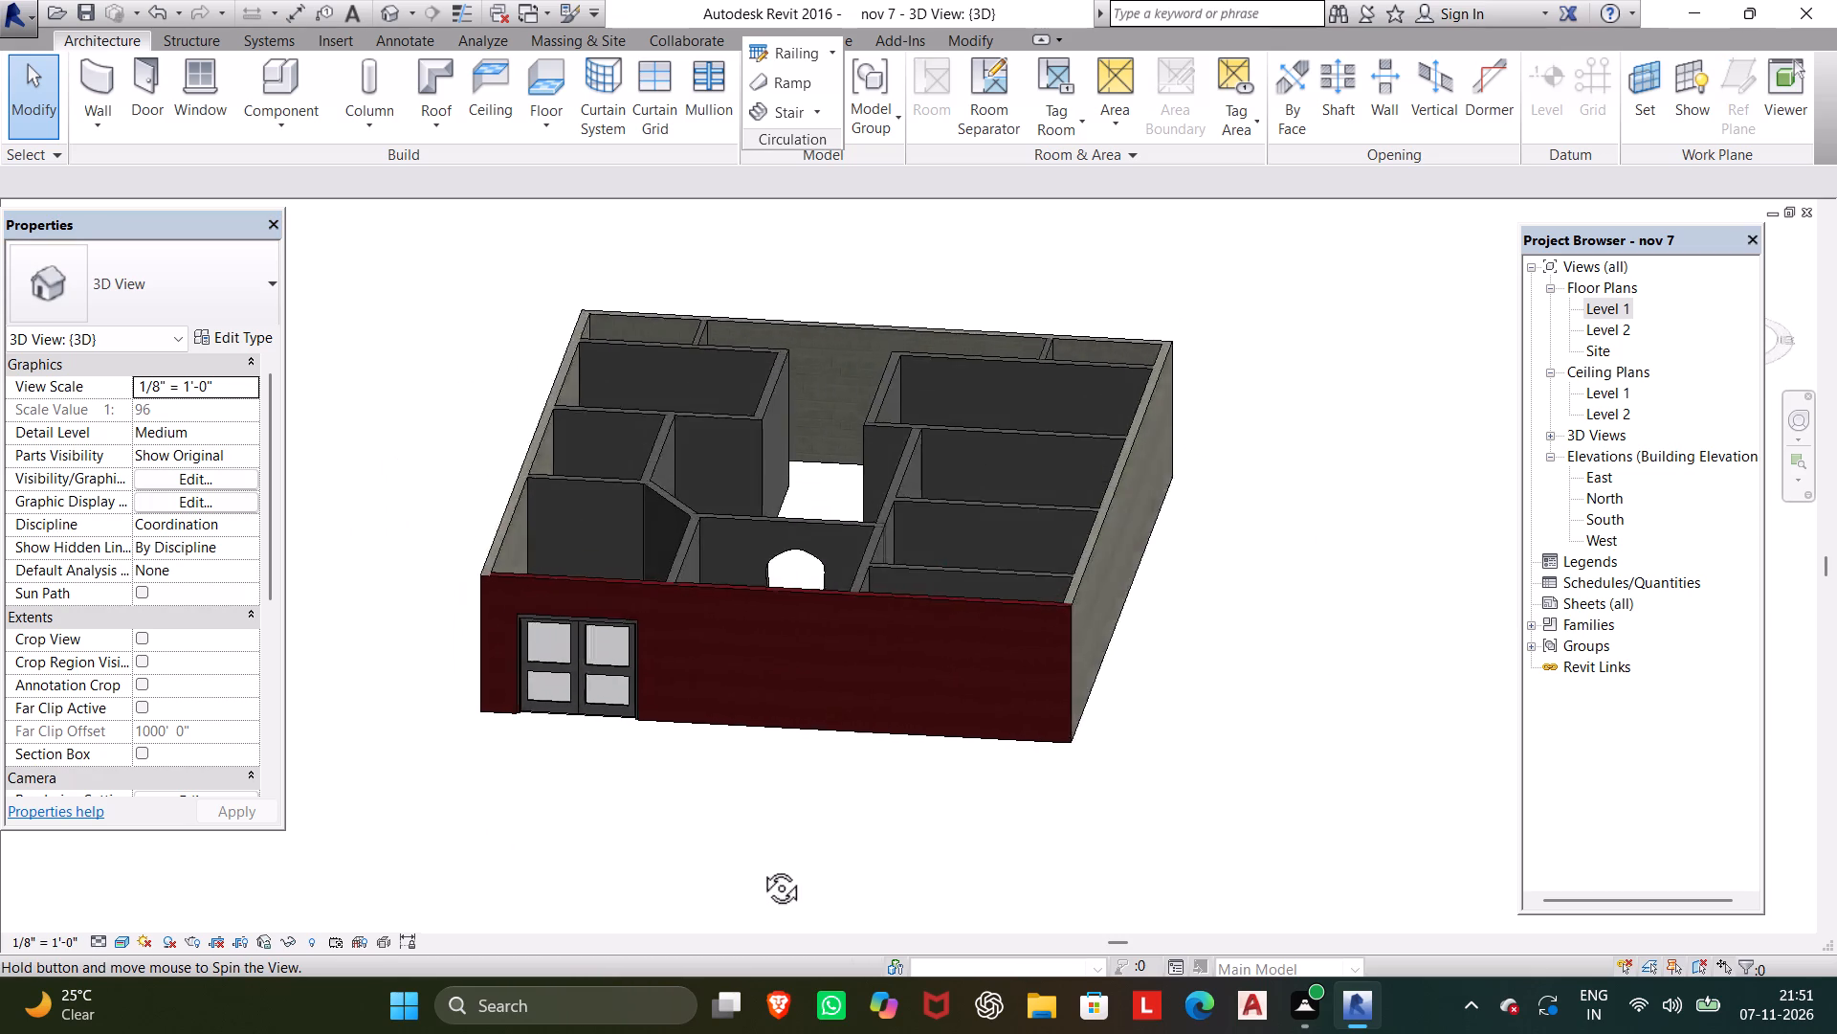
{"action": "middle_click_drag", "start_coordinate": [760, 866], "coordinate": [909, 907], "text": "shift"}
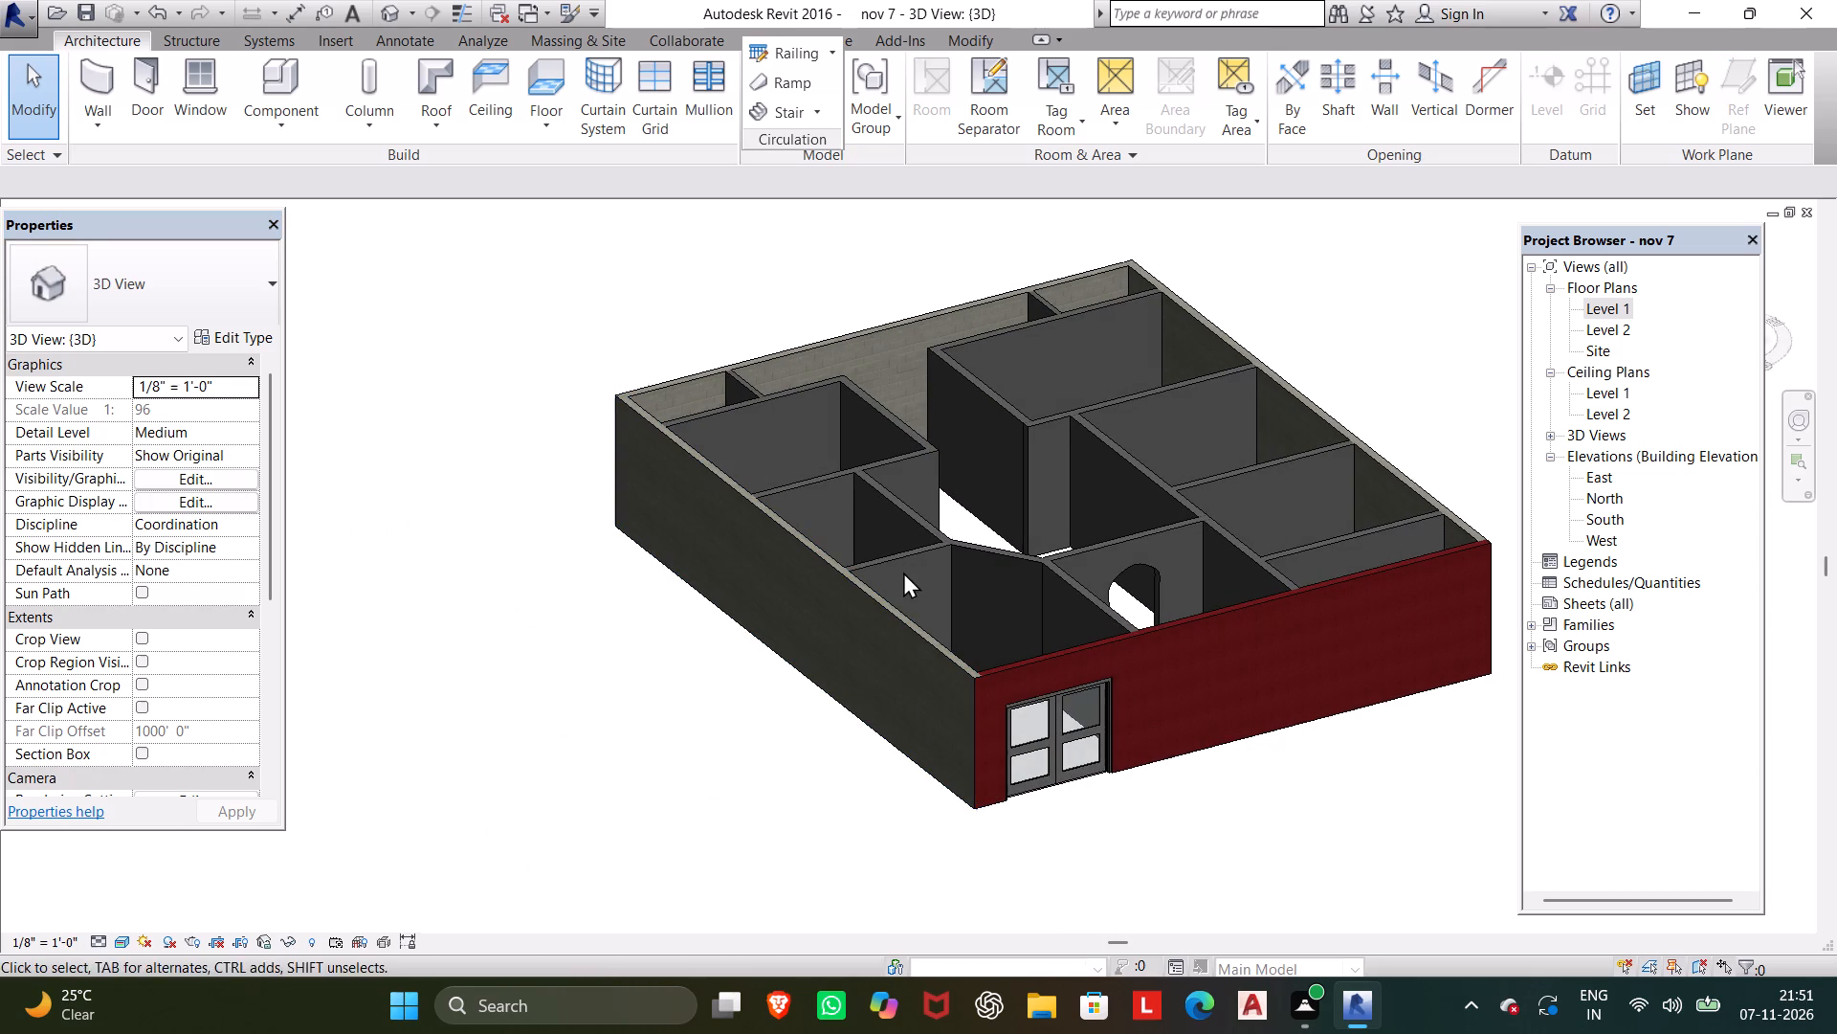
{"action": "left_click", "coordinate": [903, 558]}
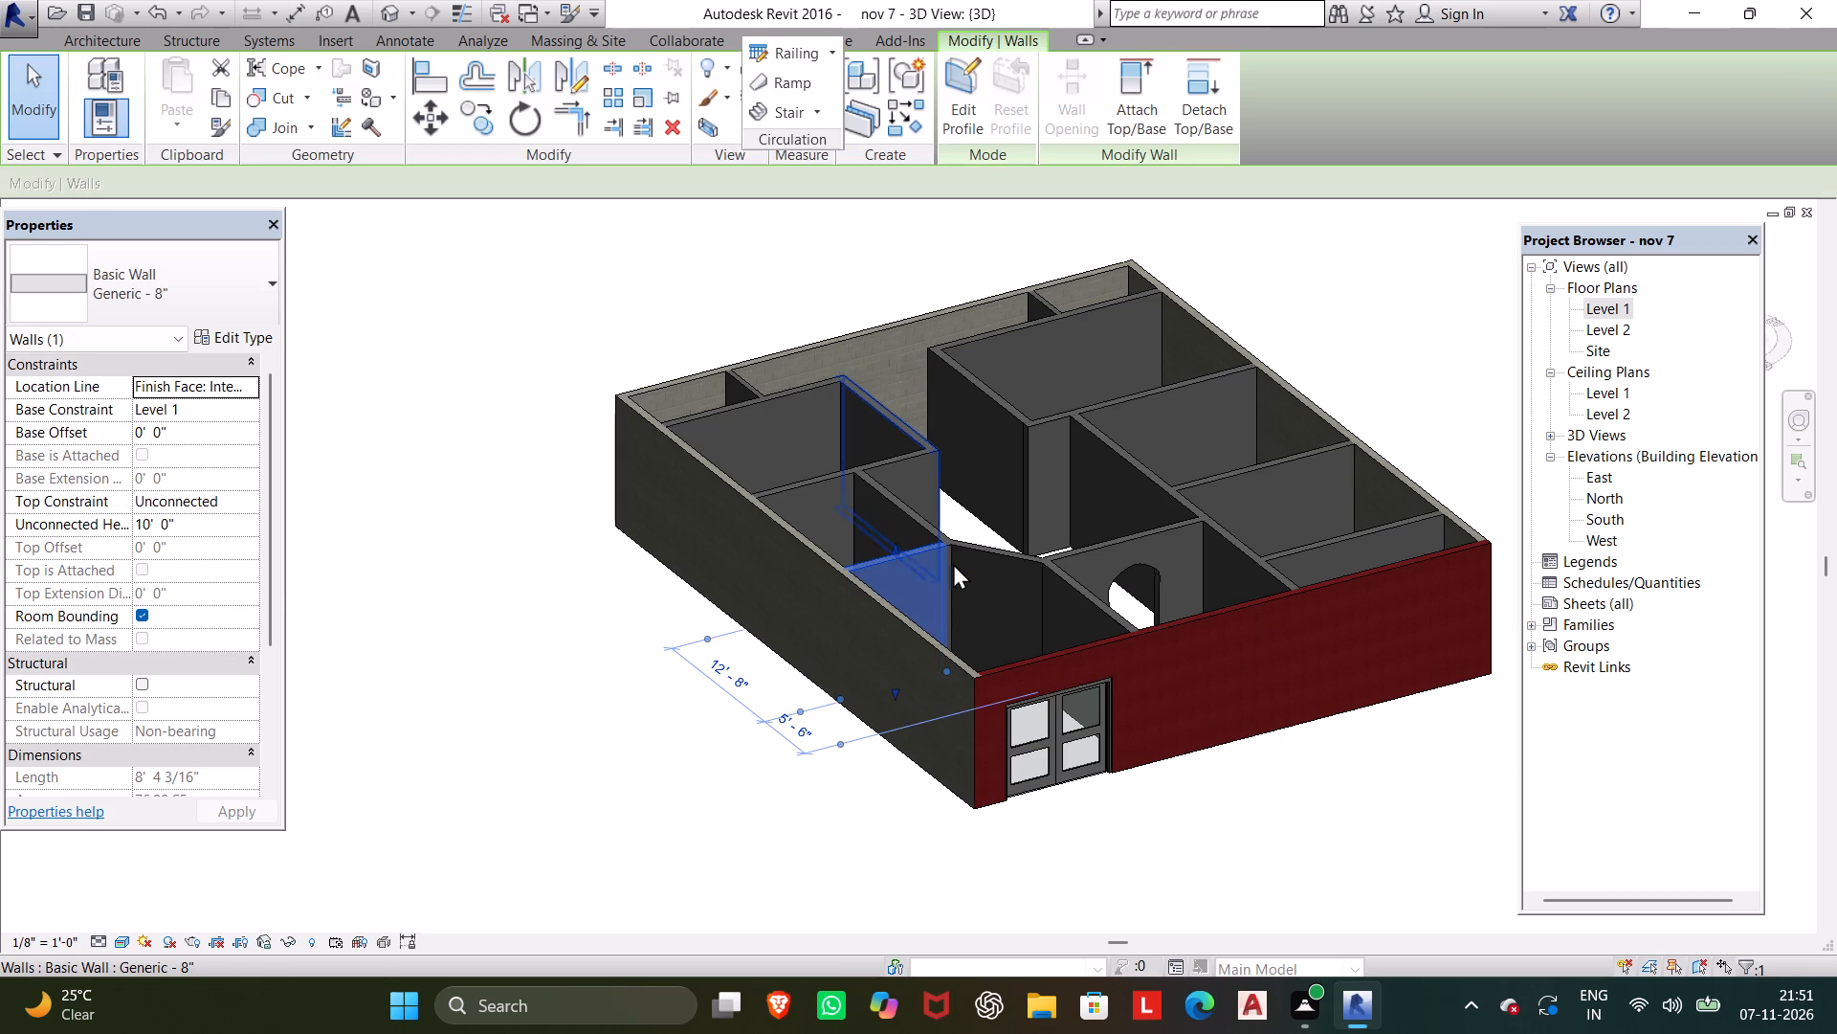
{"action": "scroll", "coordinate": [981, 621], "scroll_direction": "up", "scroll_amount": 6}
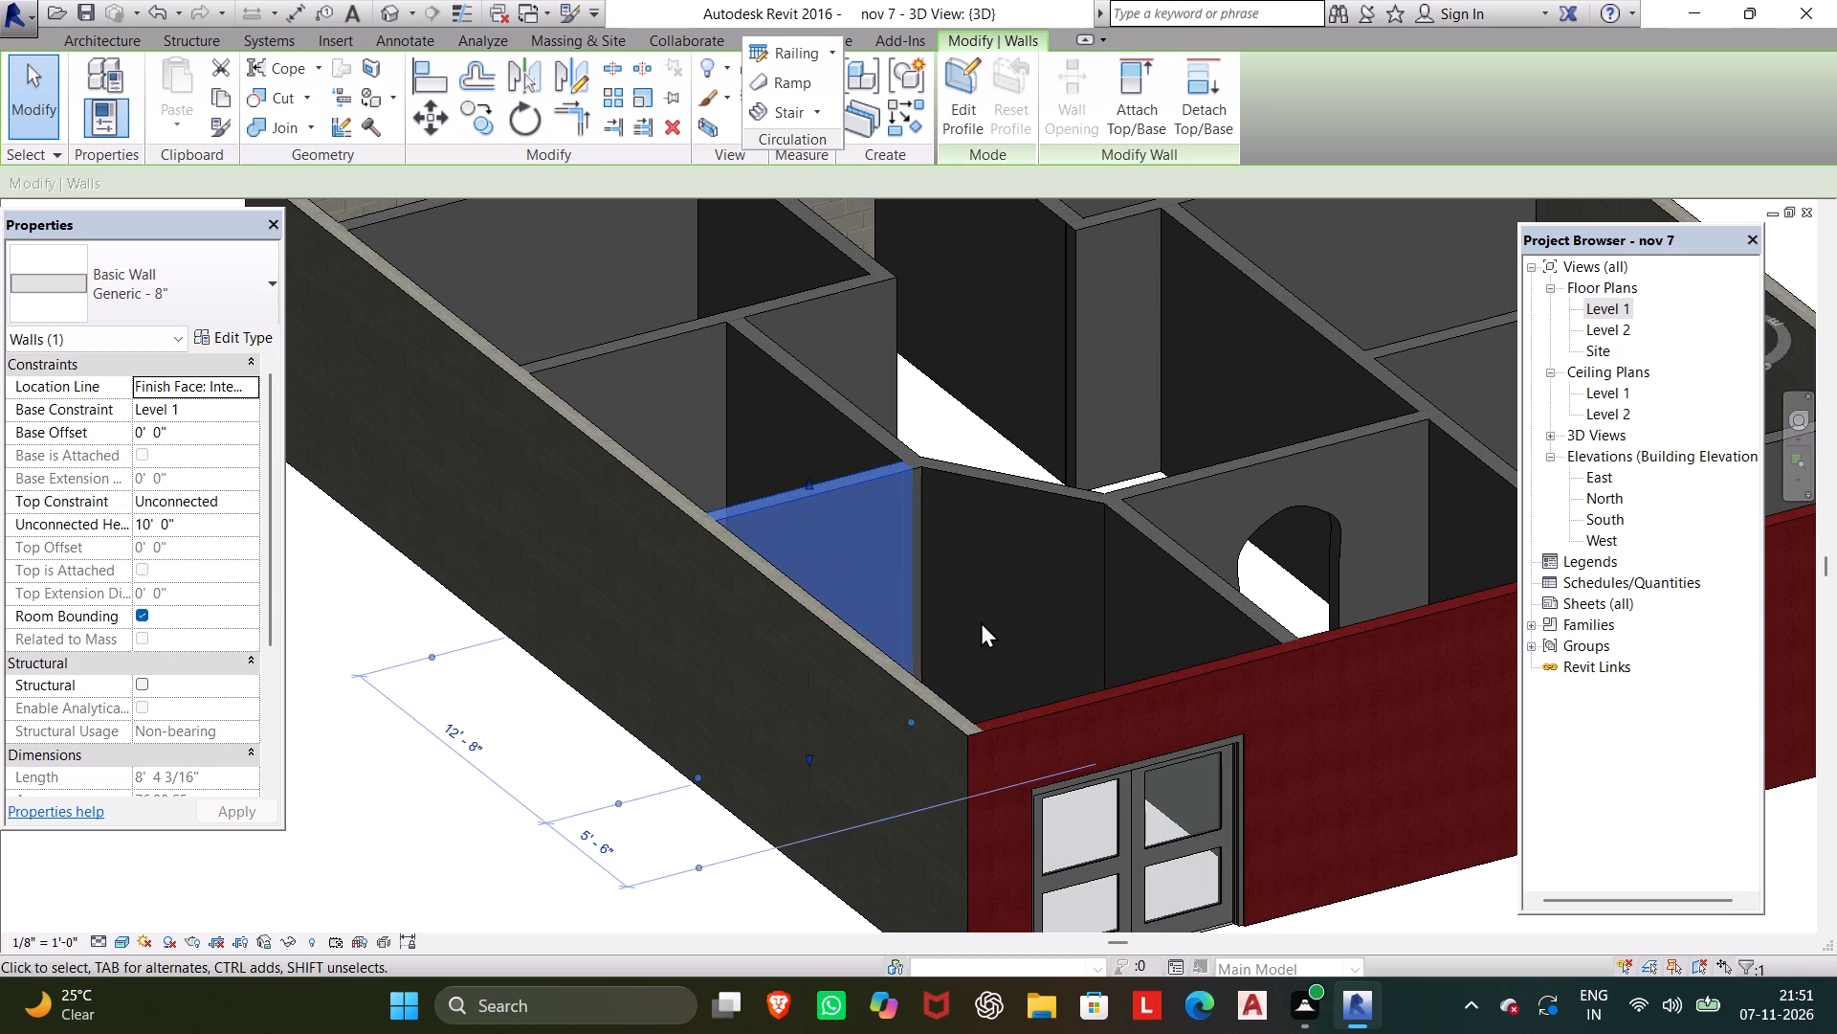
{"action": "scroll", "coordinate": [981, 621], "scroll_direction": "down", "scroll_amount": 5}
{"action": "middle_click_drag", "start_coordinate": [985, 620], "coordinate": [969, 660]}
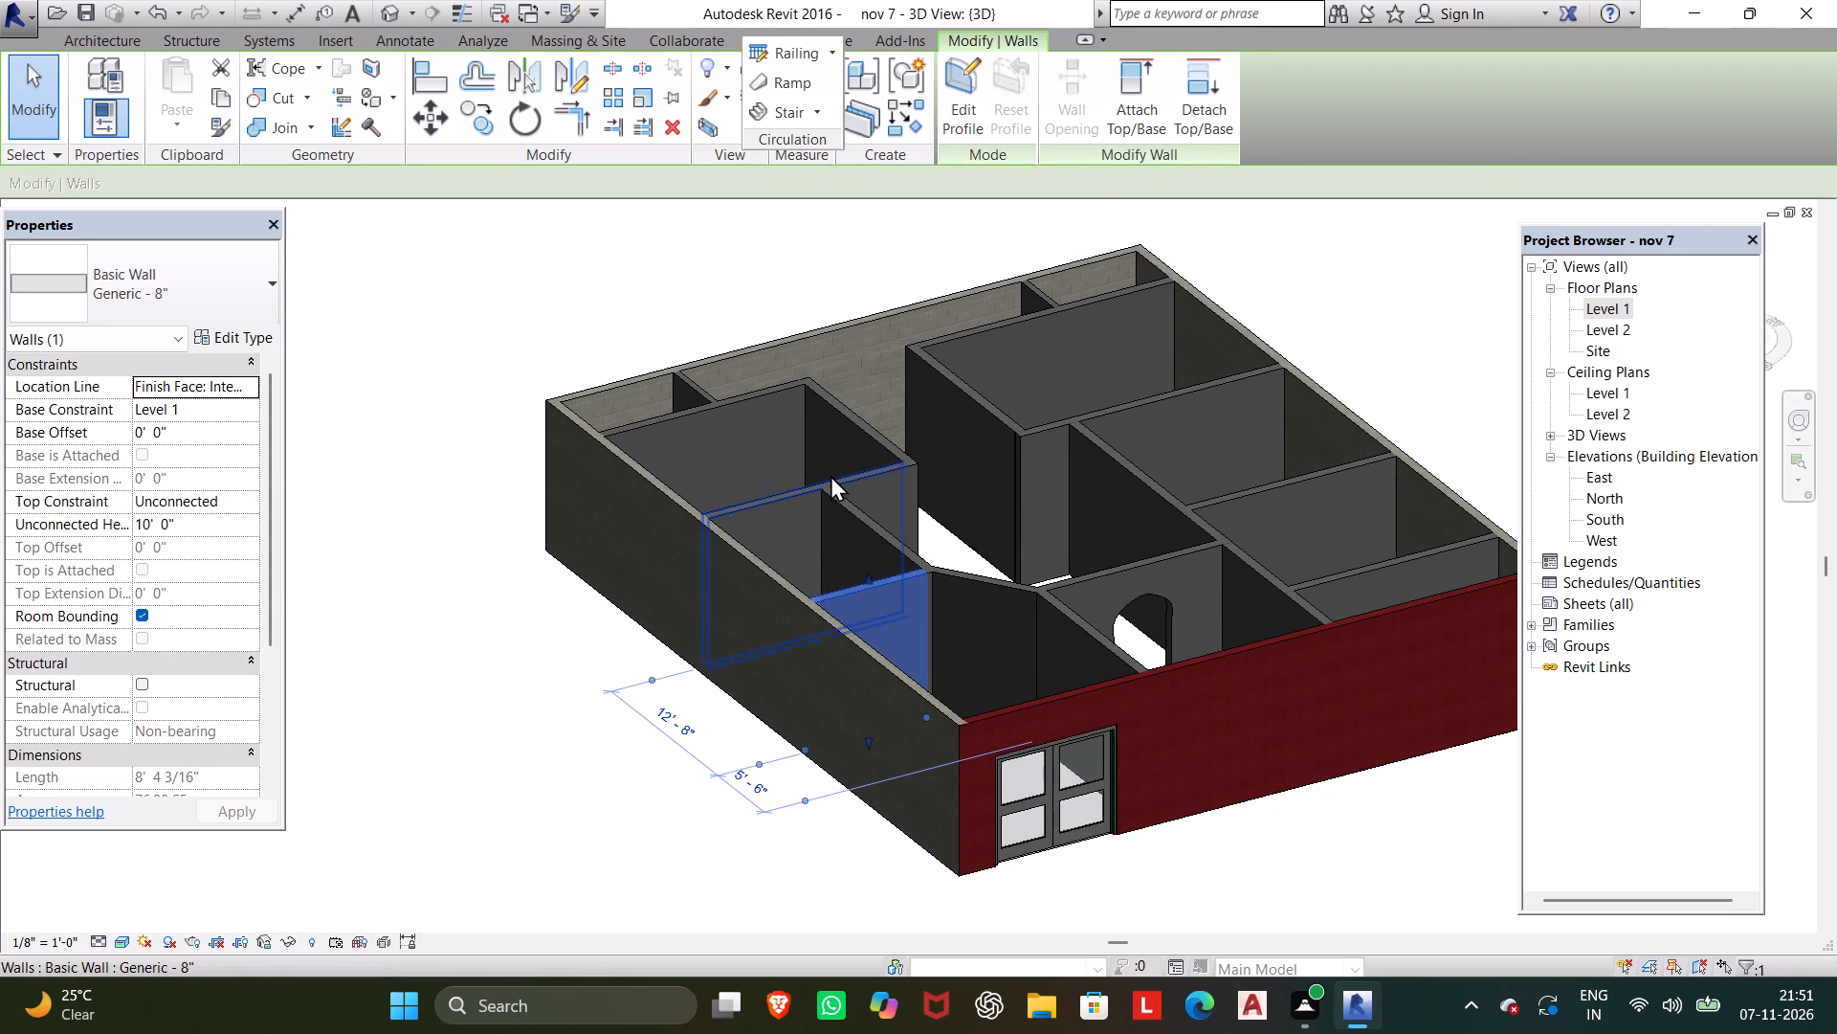
{"action": "key", "text": "Escape"}
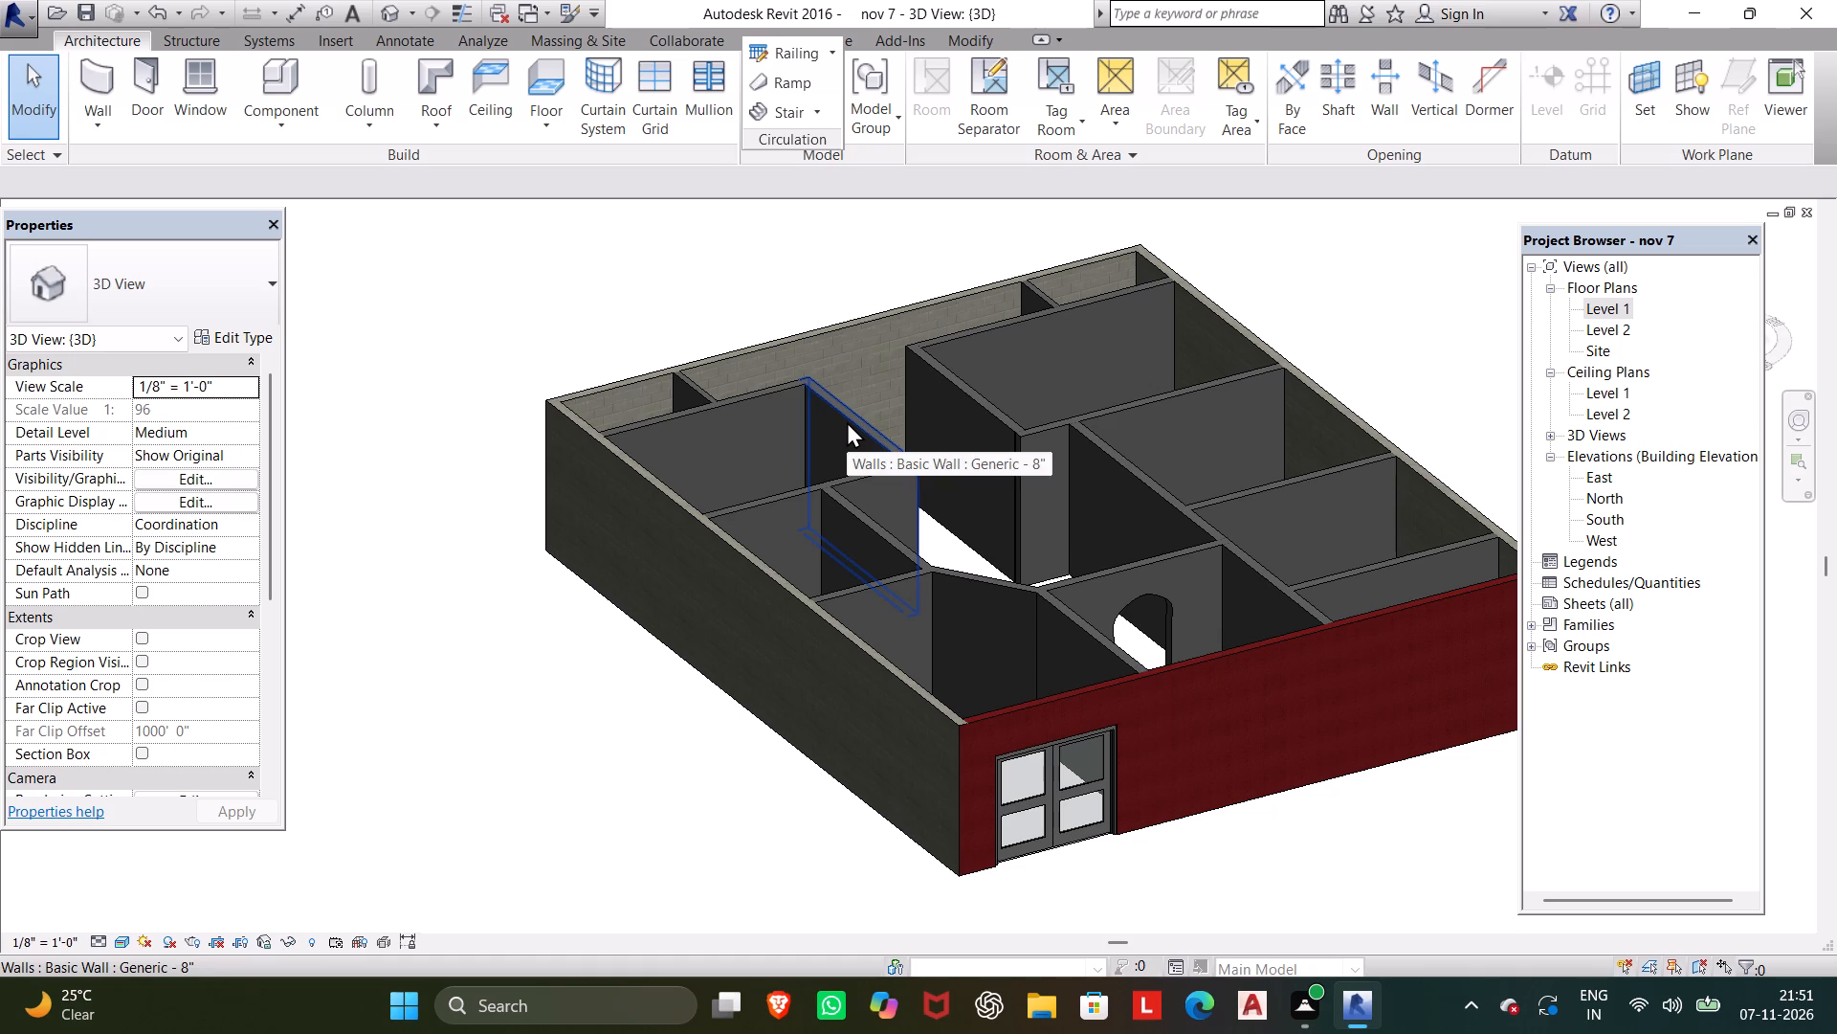
Open the Level 1 floor plan.
{"action": "double_click", "coordinate": [1602, 307]}
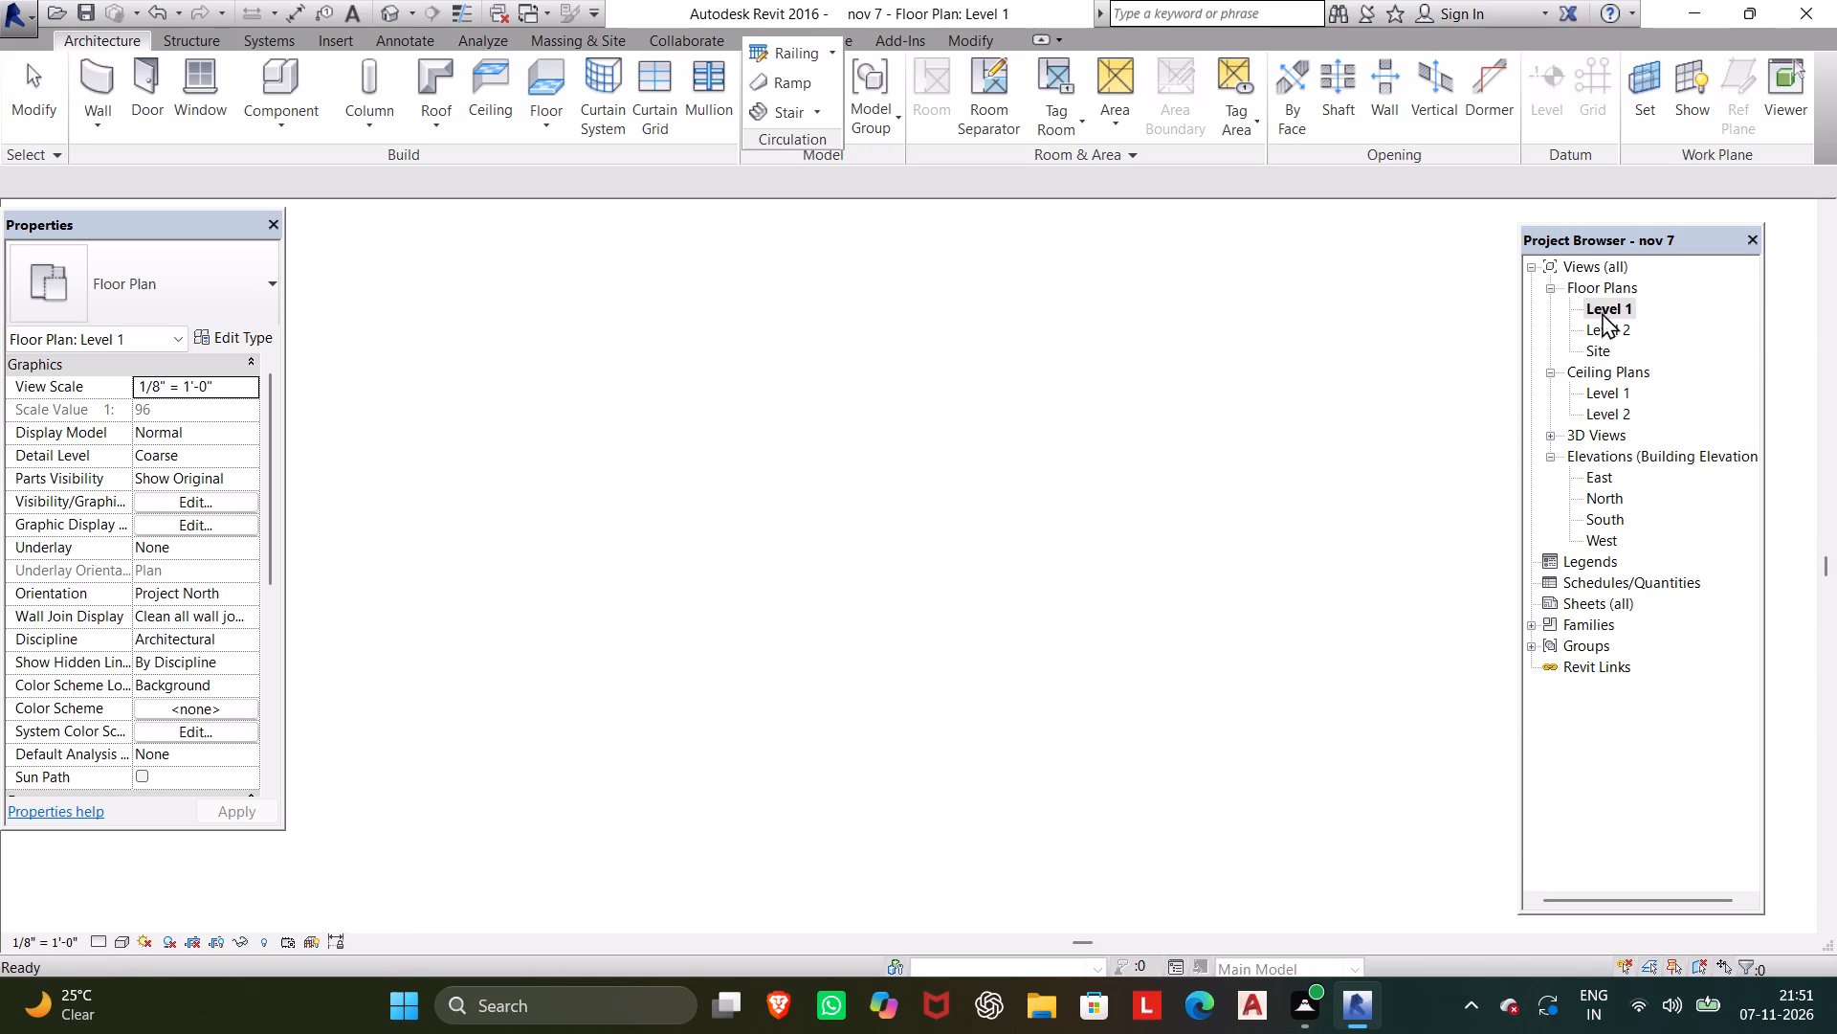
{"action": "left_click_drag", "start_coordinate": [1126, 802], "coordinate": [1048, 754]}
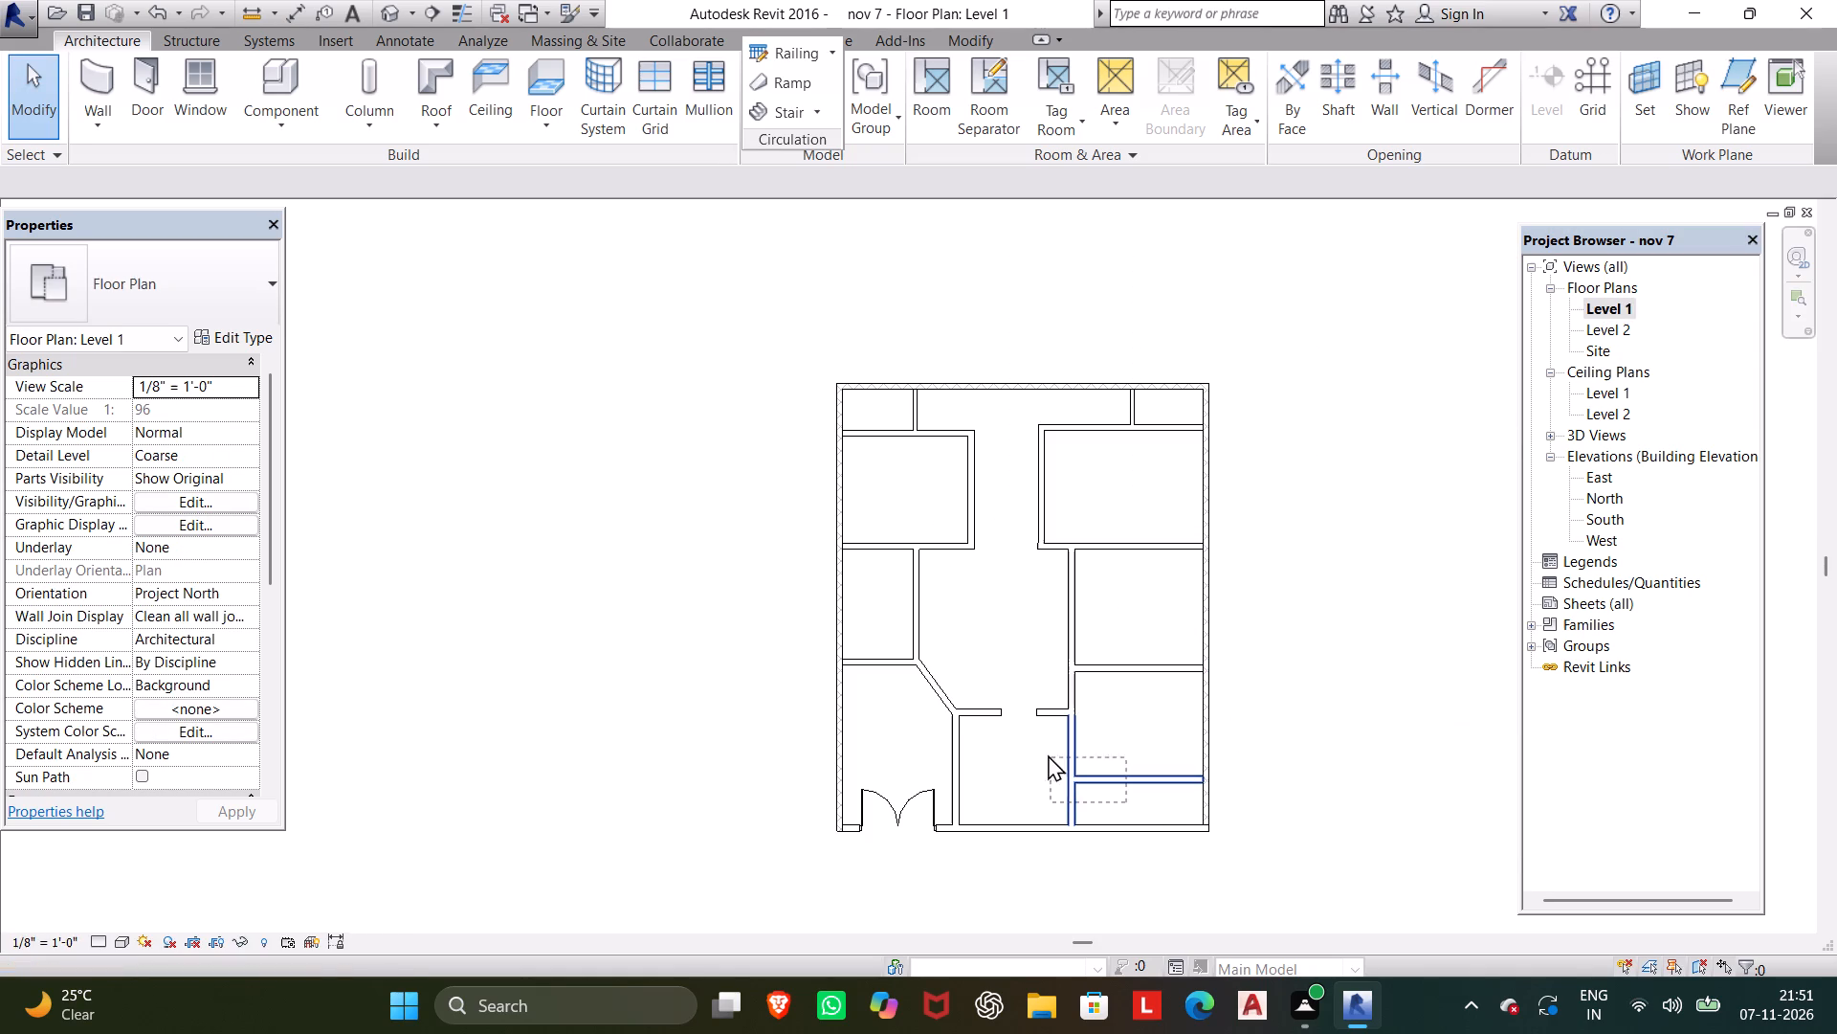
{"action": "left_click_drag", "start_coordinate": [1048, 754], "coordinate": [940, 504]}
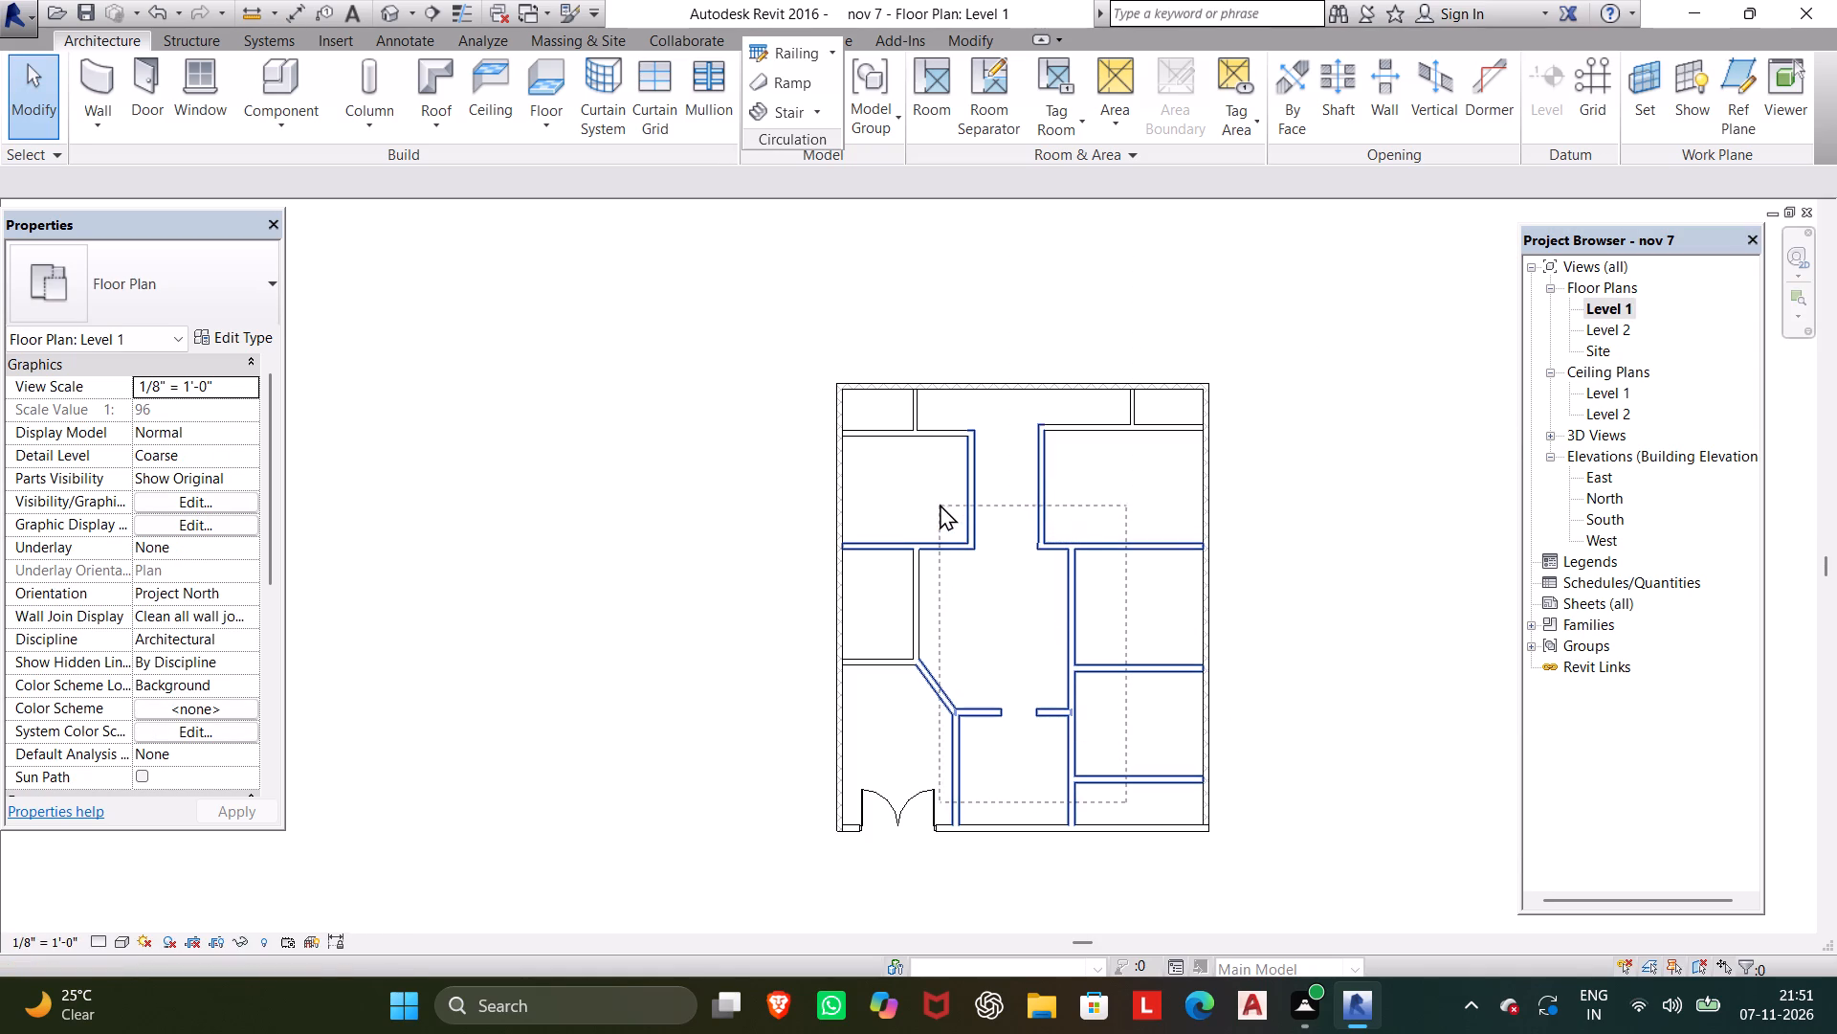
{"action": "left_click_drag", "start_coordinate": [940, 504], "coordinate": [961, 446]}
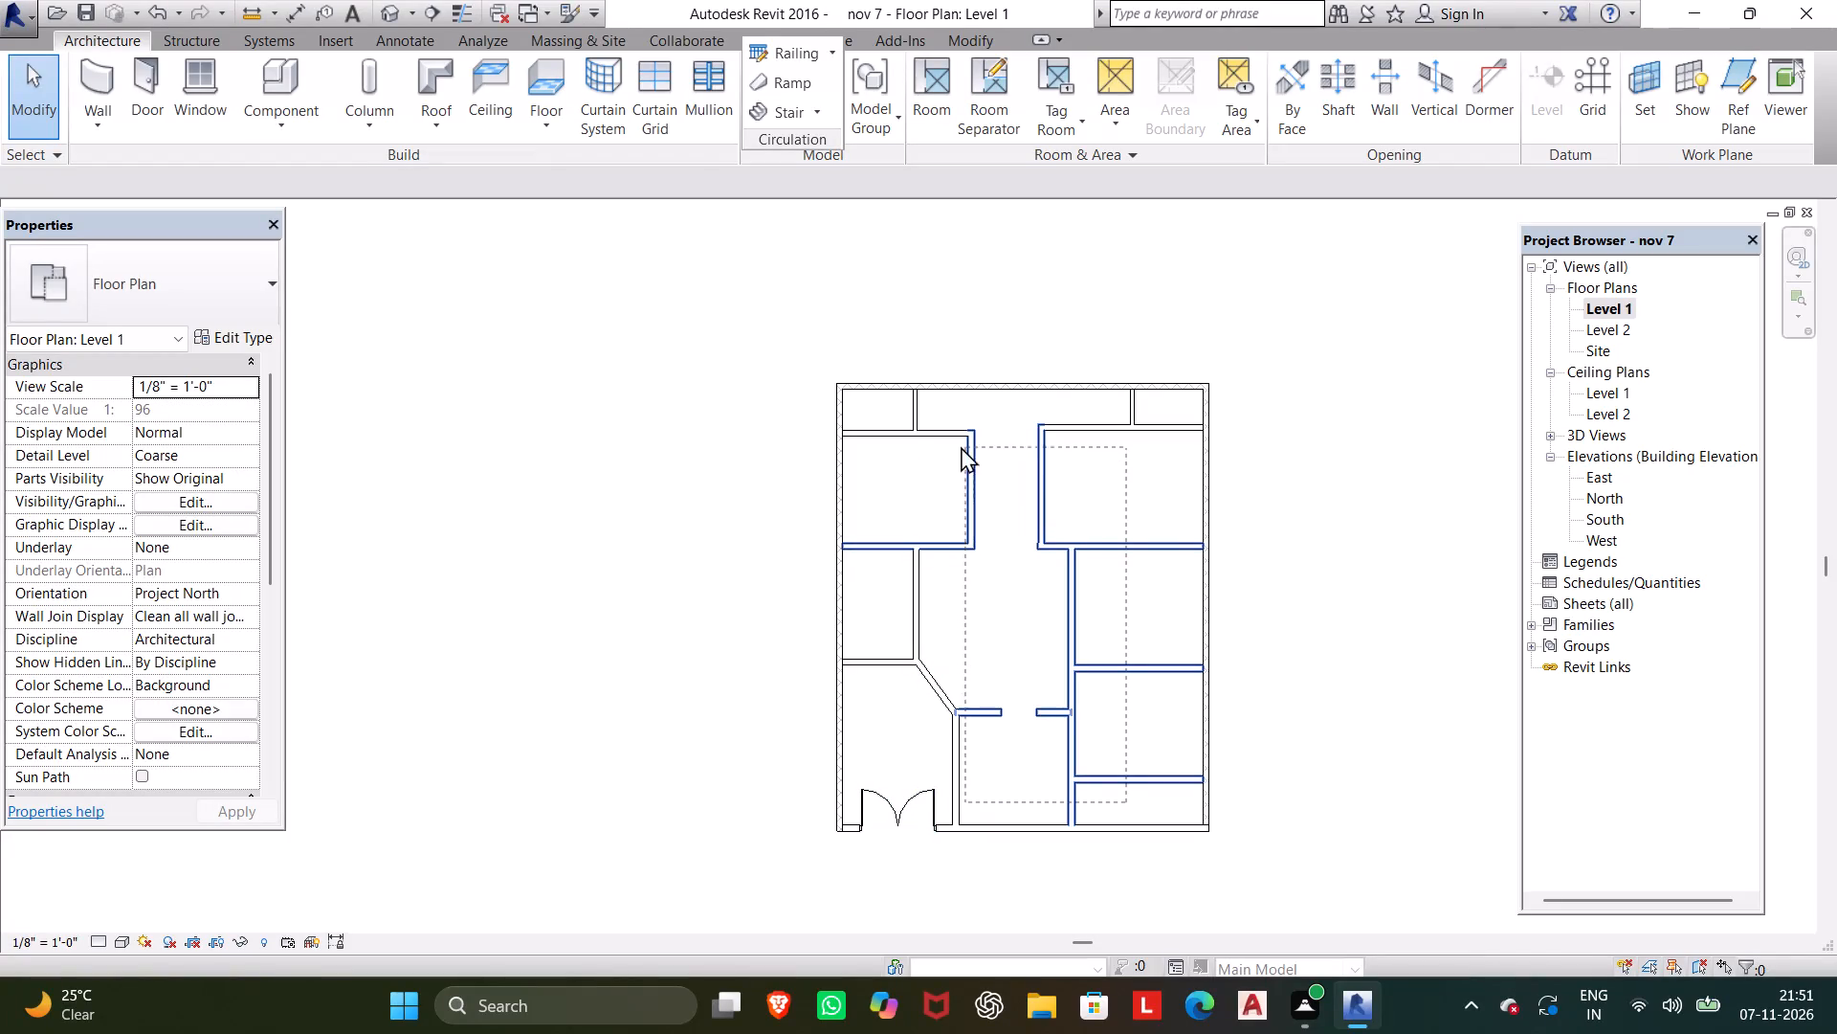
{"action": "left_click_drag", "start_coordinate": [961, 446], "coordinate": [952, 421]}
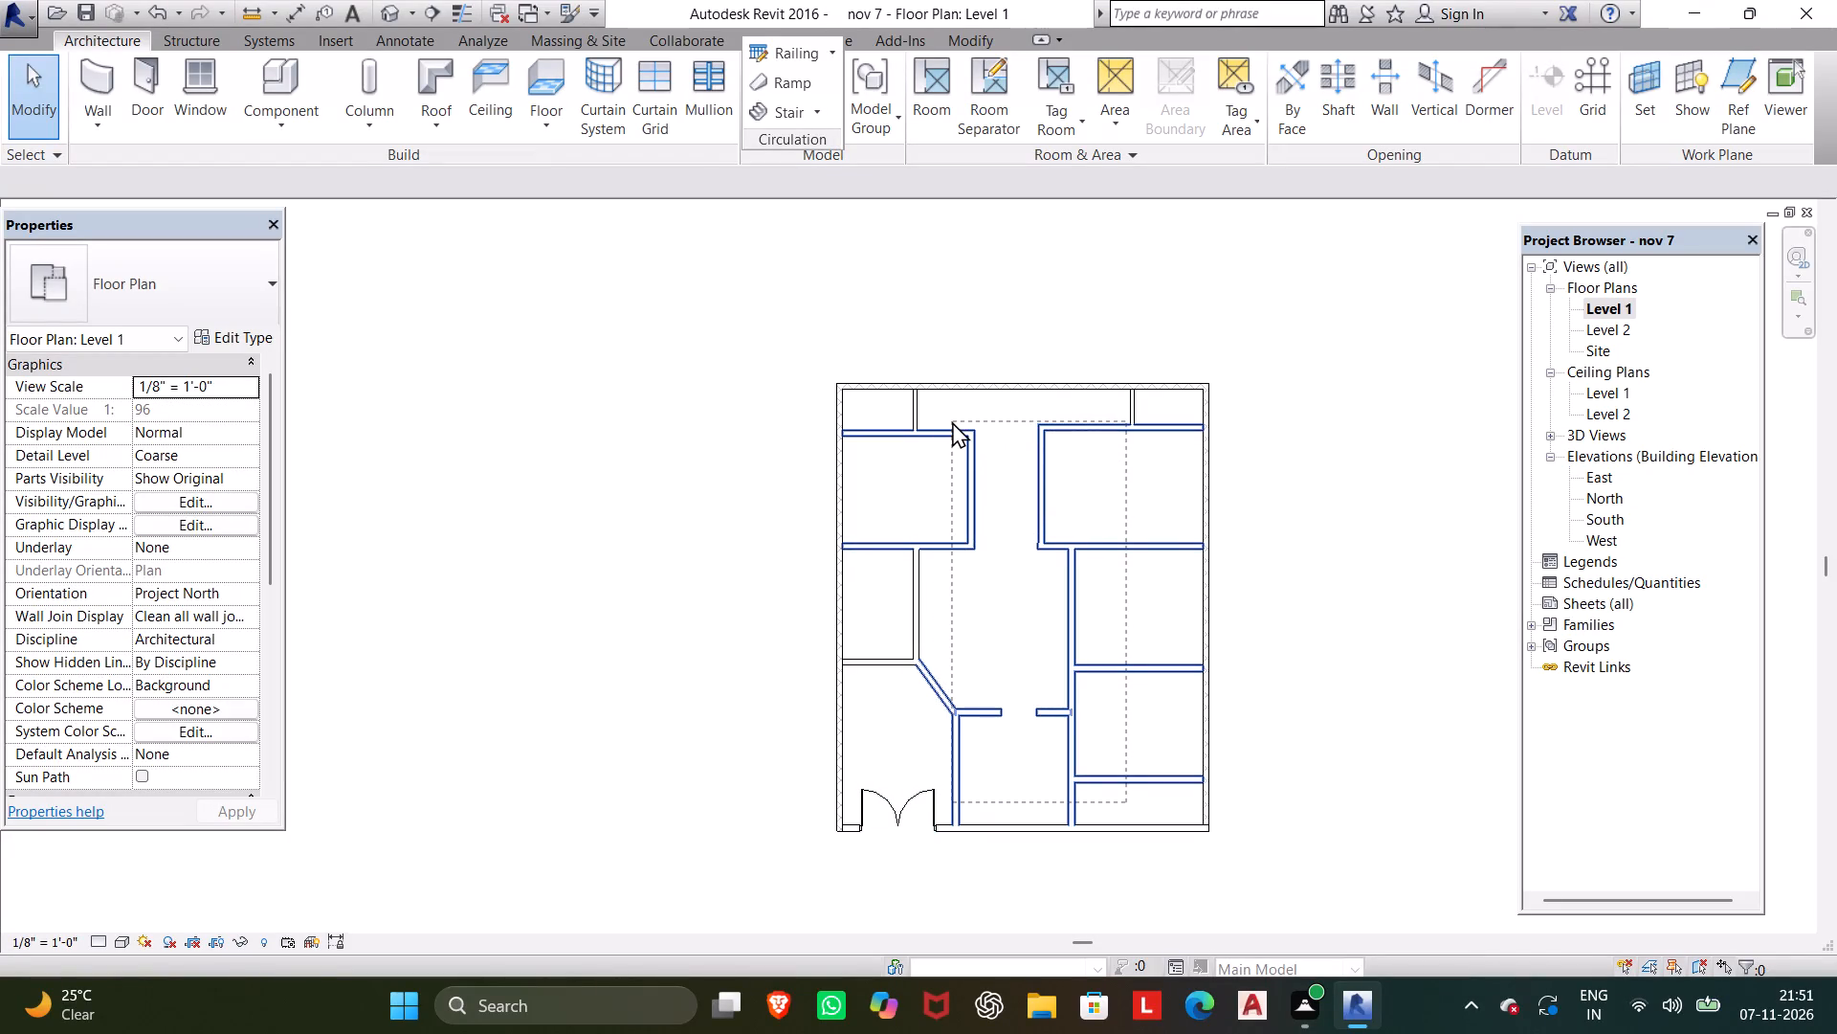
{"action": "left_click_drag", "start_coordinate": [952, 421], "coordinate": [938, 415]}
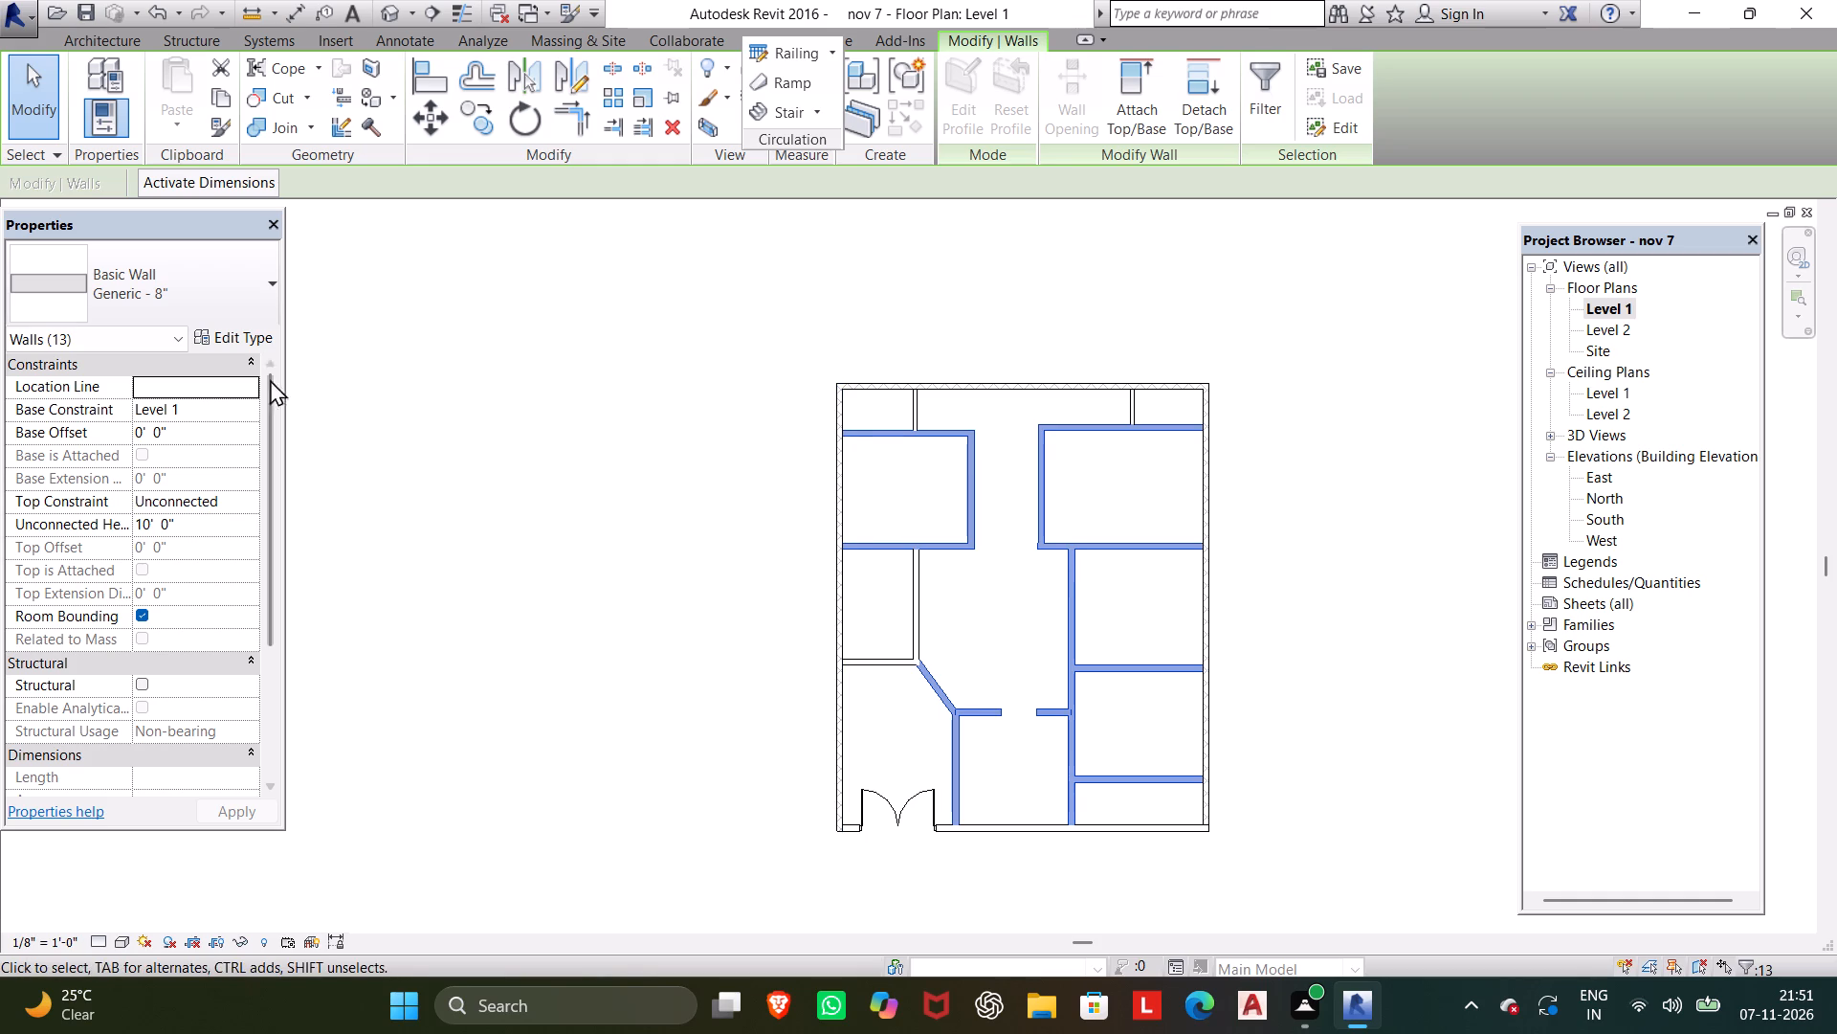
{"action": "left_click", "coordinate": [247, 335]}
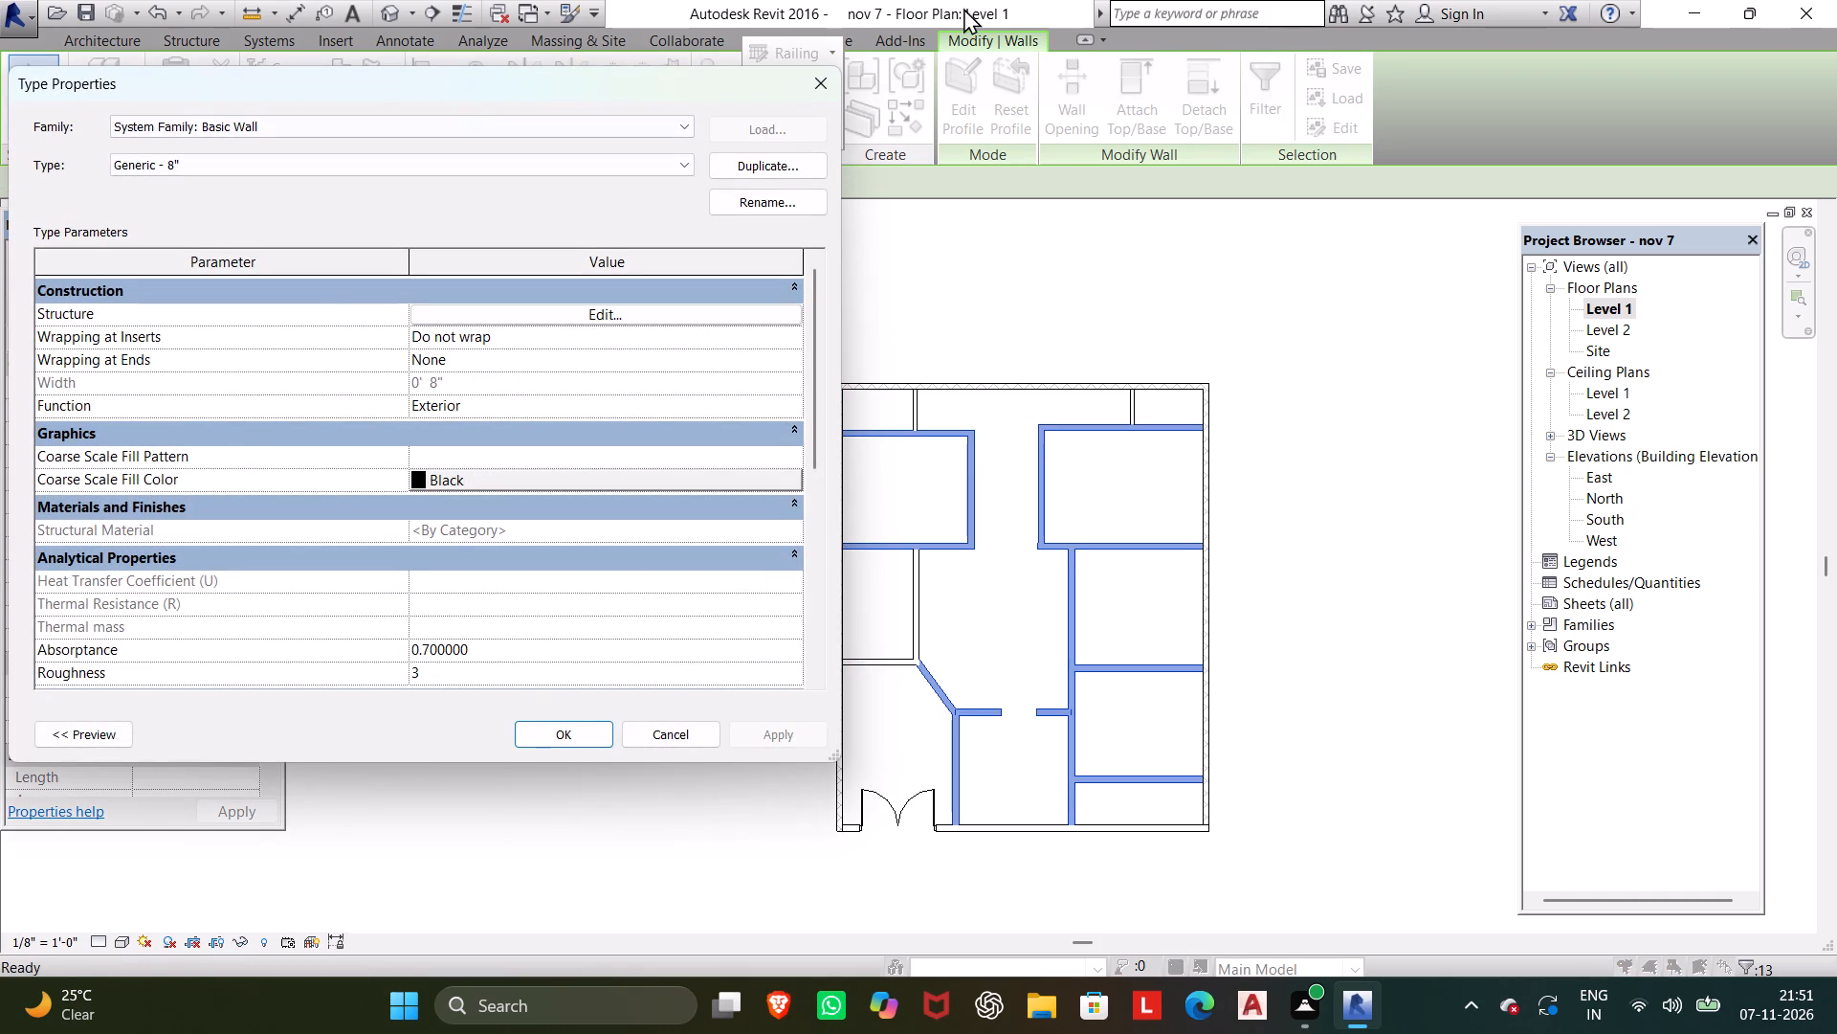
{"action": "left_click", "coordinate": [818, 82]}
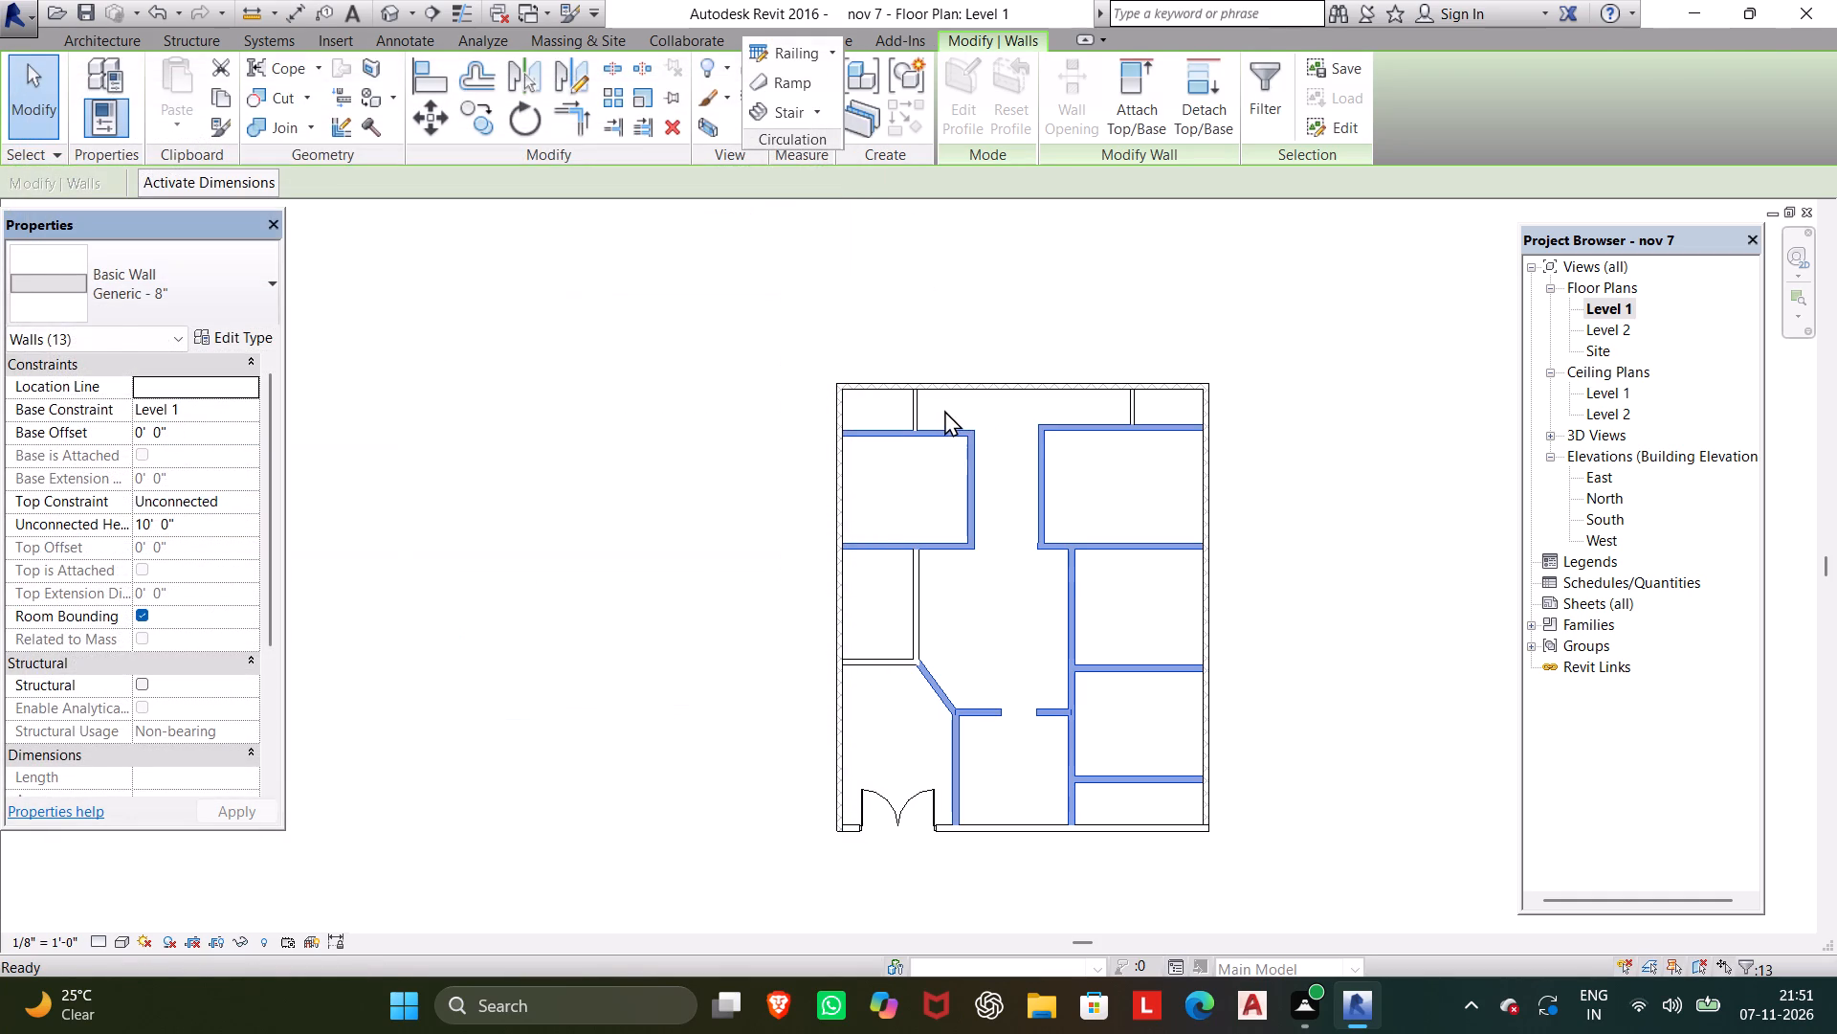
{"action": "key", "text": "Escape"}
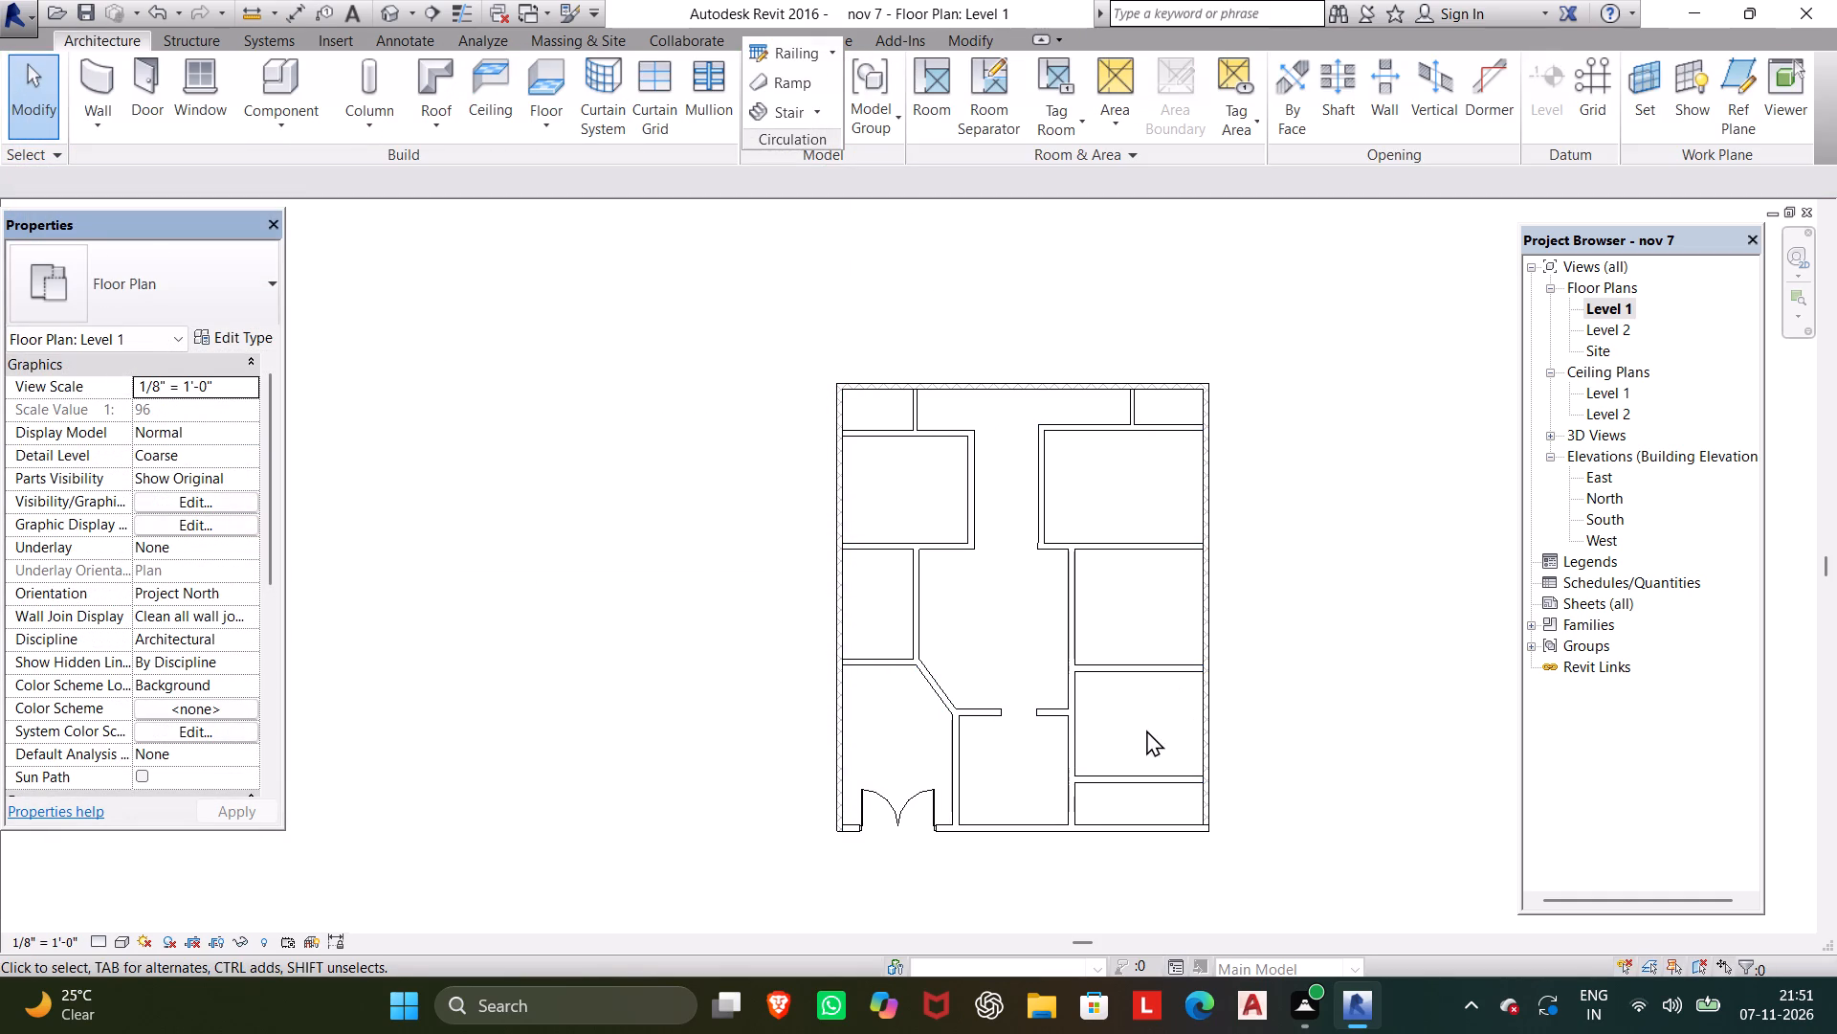
Select the twelve interior partition walls around the central corridor and duplicate their Generic - 8" type under the name s.
{"action": "left_click_drag", "start_coordinate": [1118, 737], "coordinate": [902, 591]}
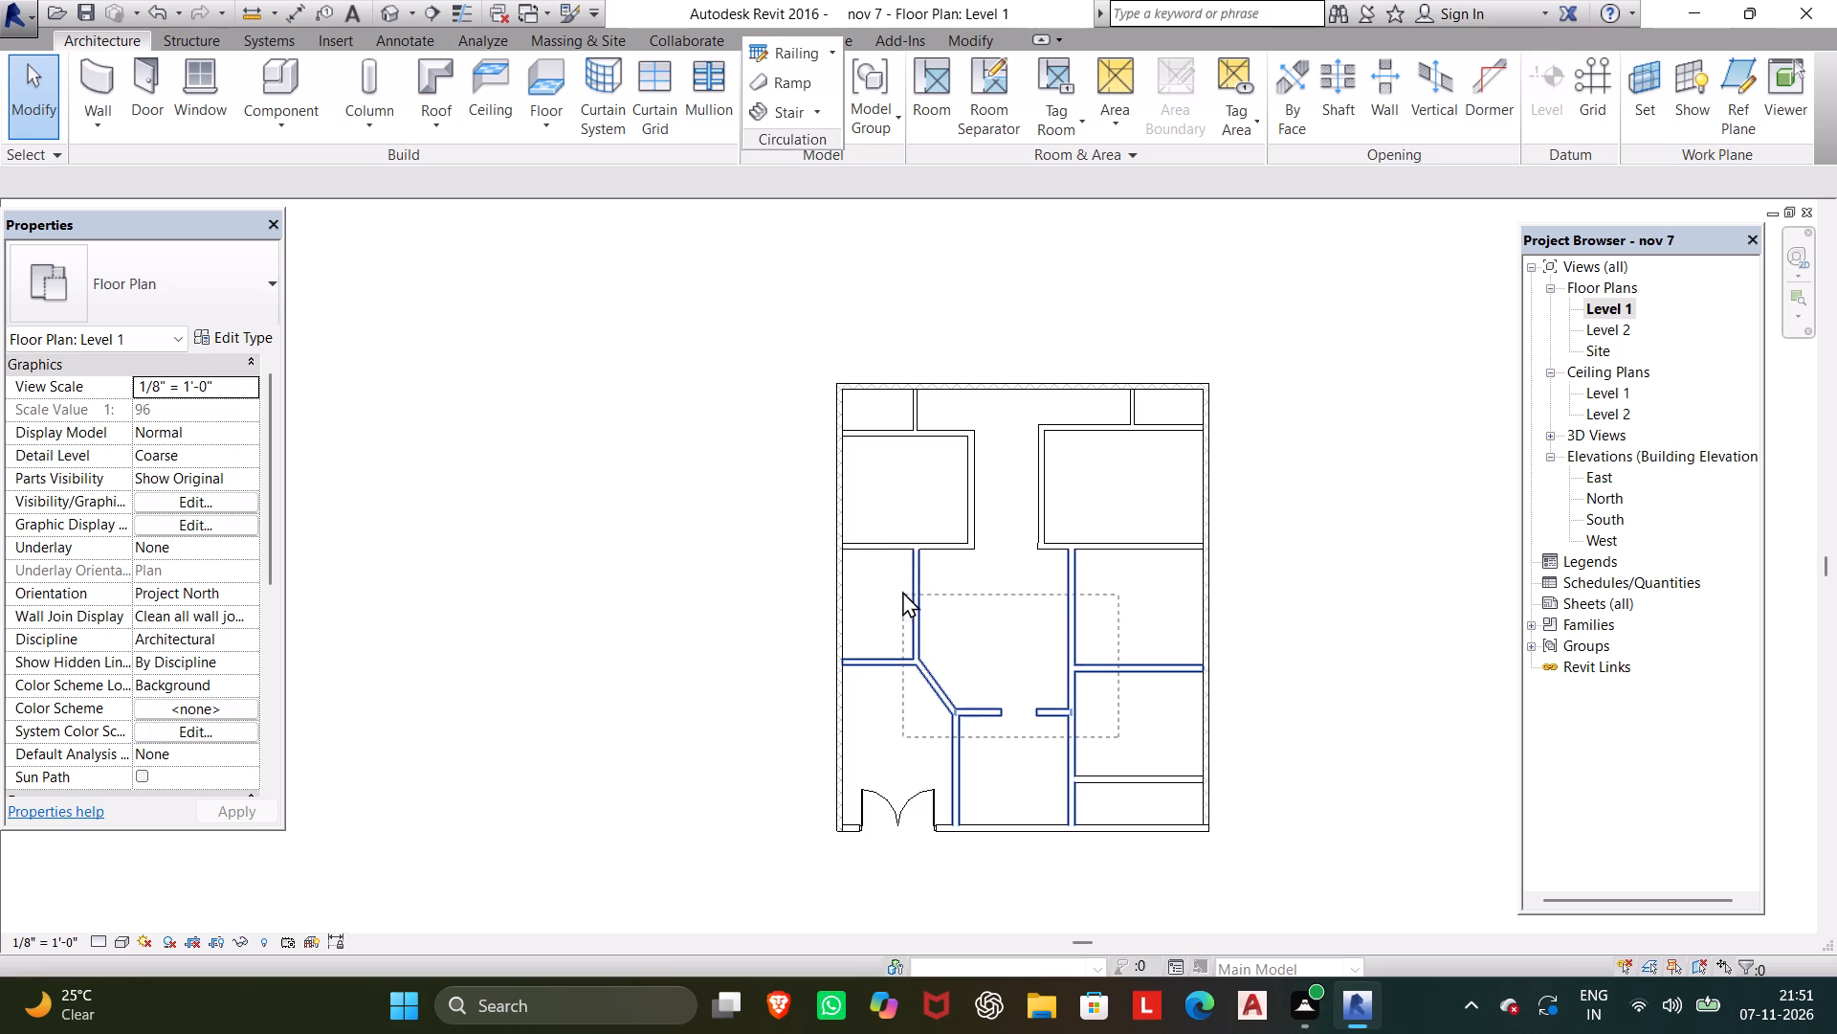
{"action": "left_click_drag", "start_coordinate": [902, 591], "coordinate": [869, 428]}
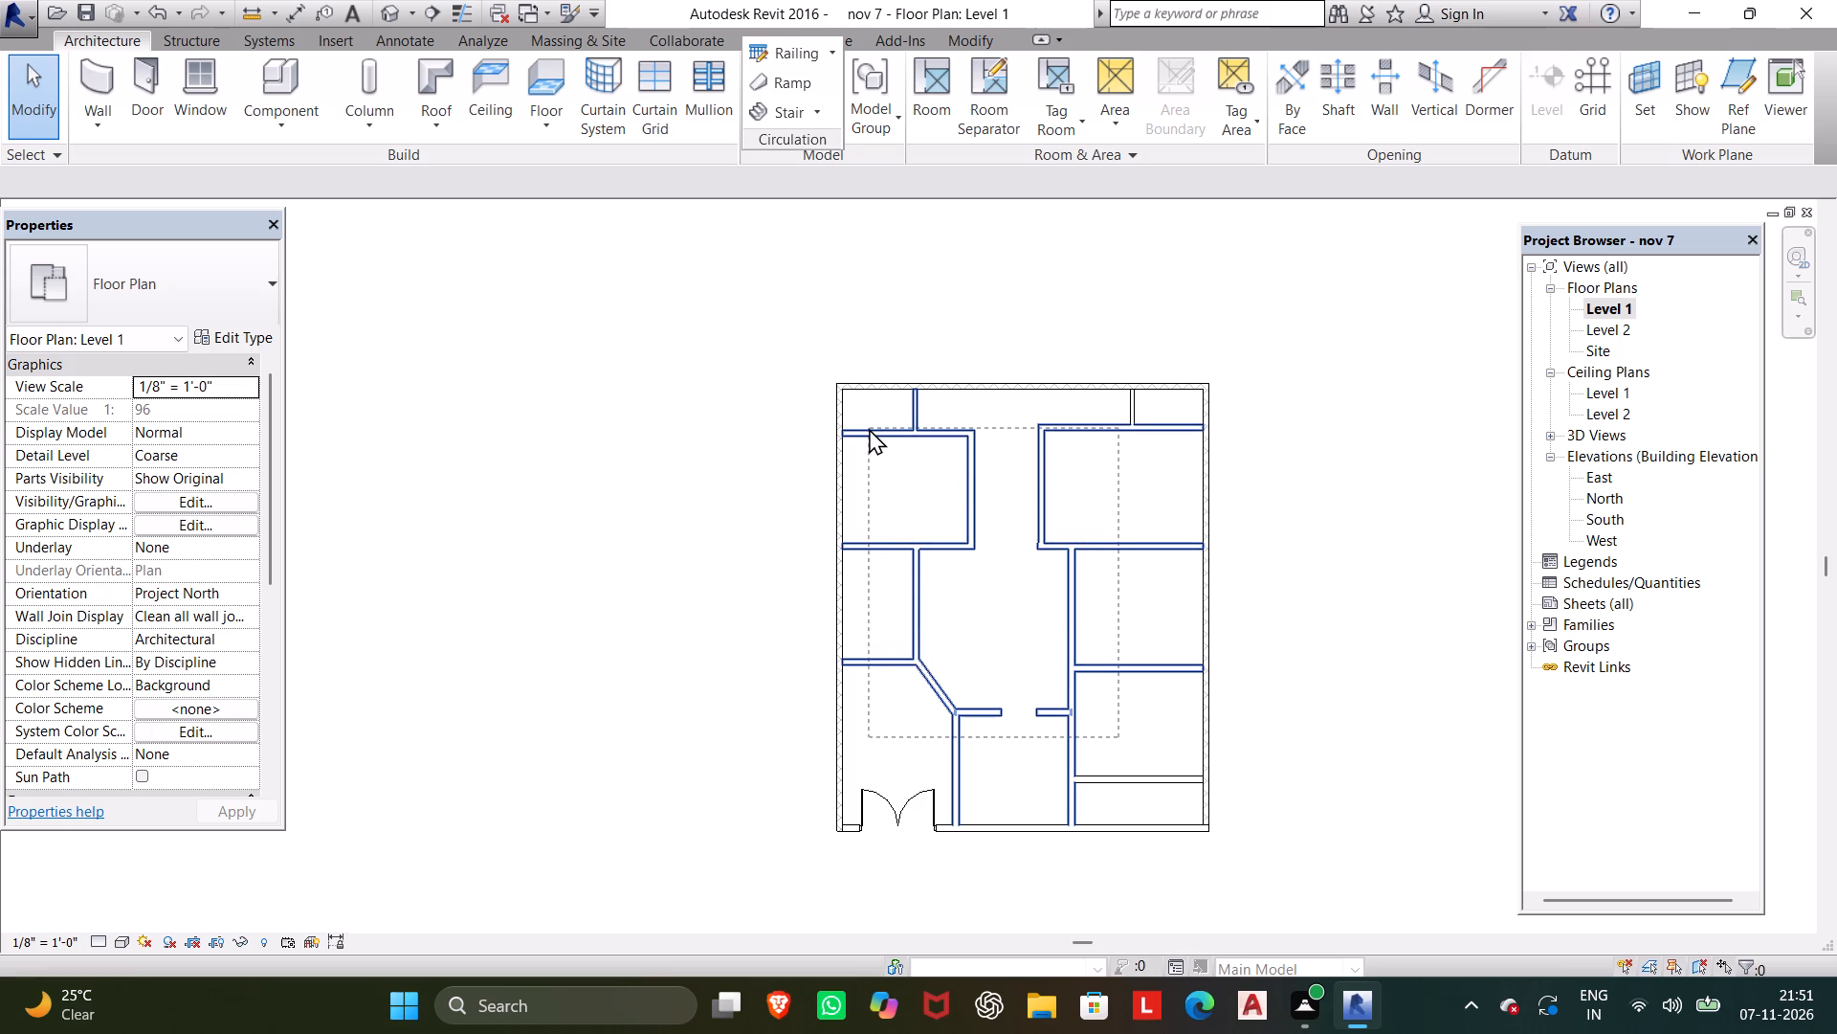
{"action": "left_click_drag", "start_coordinate": [869, 428], "coordinate": [881, 431]}
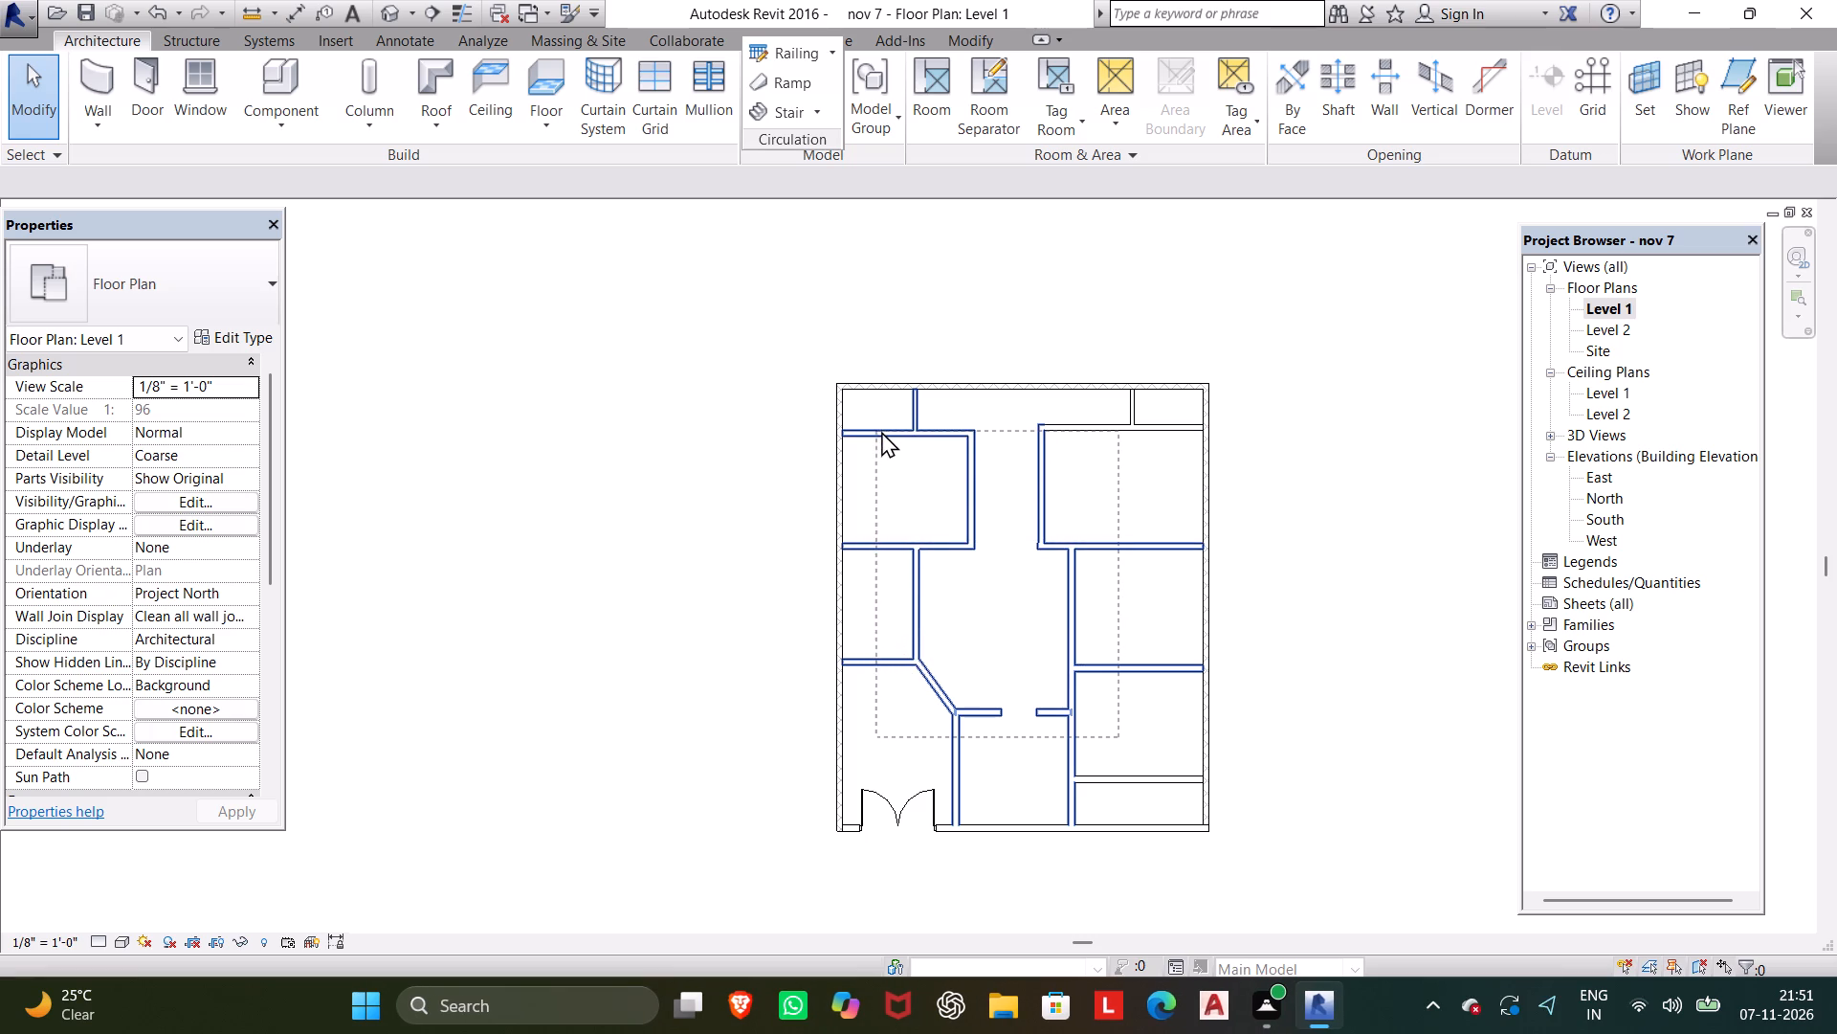
{"action": "left_click_drag", "start_coordinate": [881, 431], "coordinate": [943, 421]}
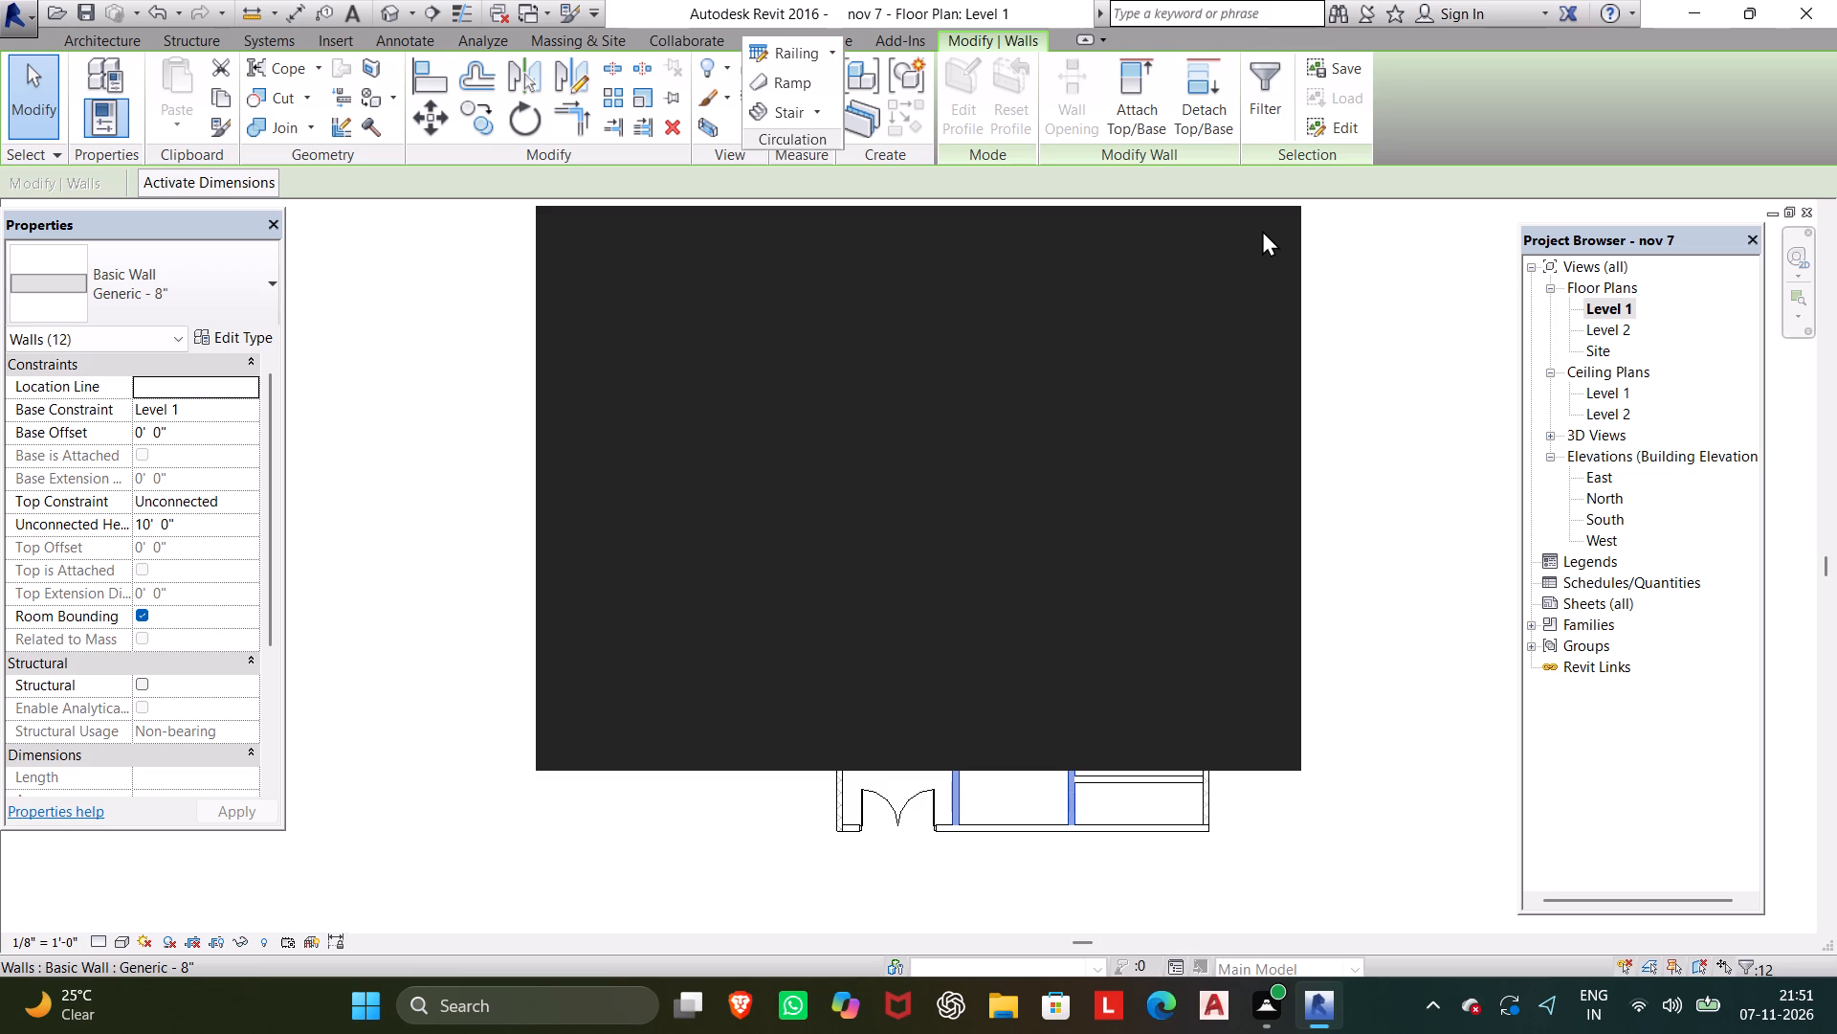
{"action": "left_click", "coordinate": [1252, 236]}
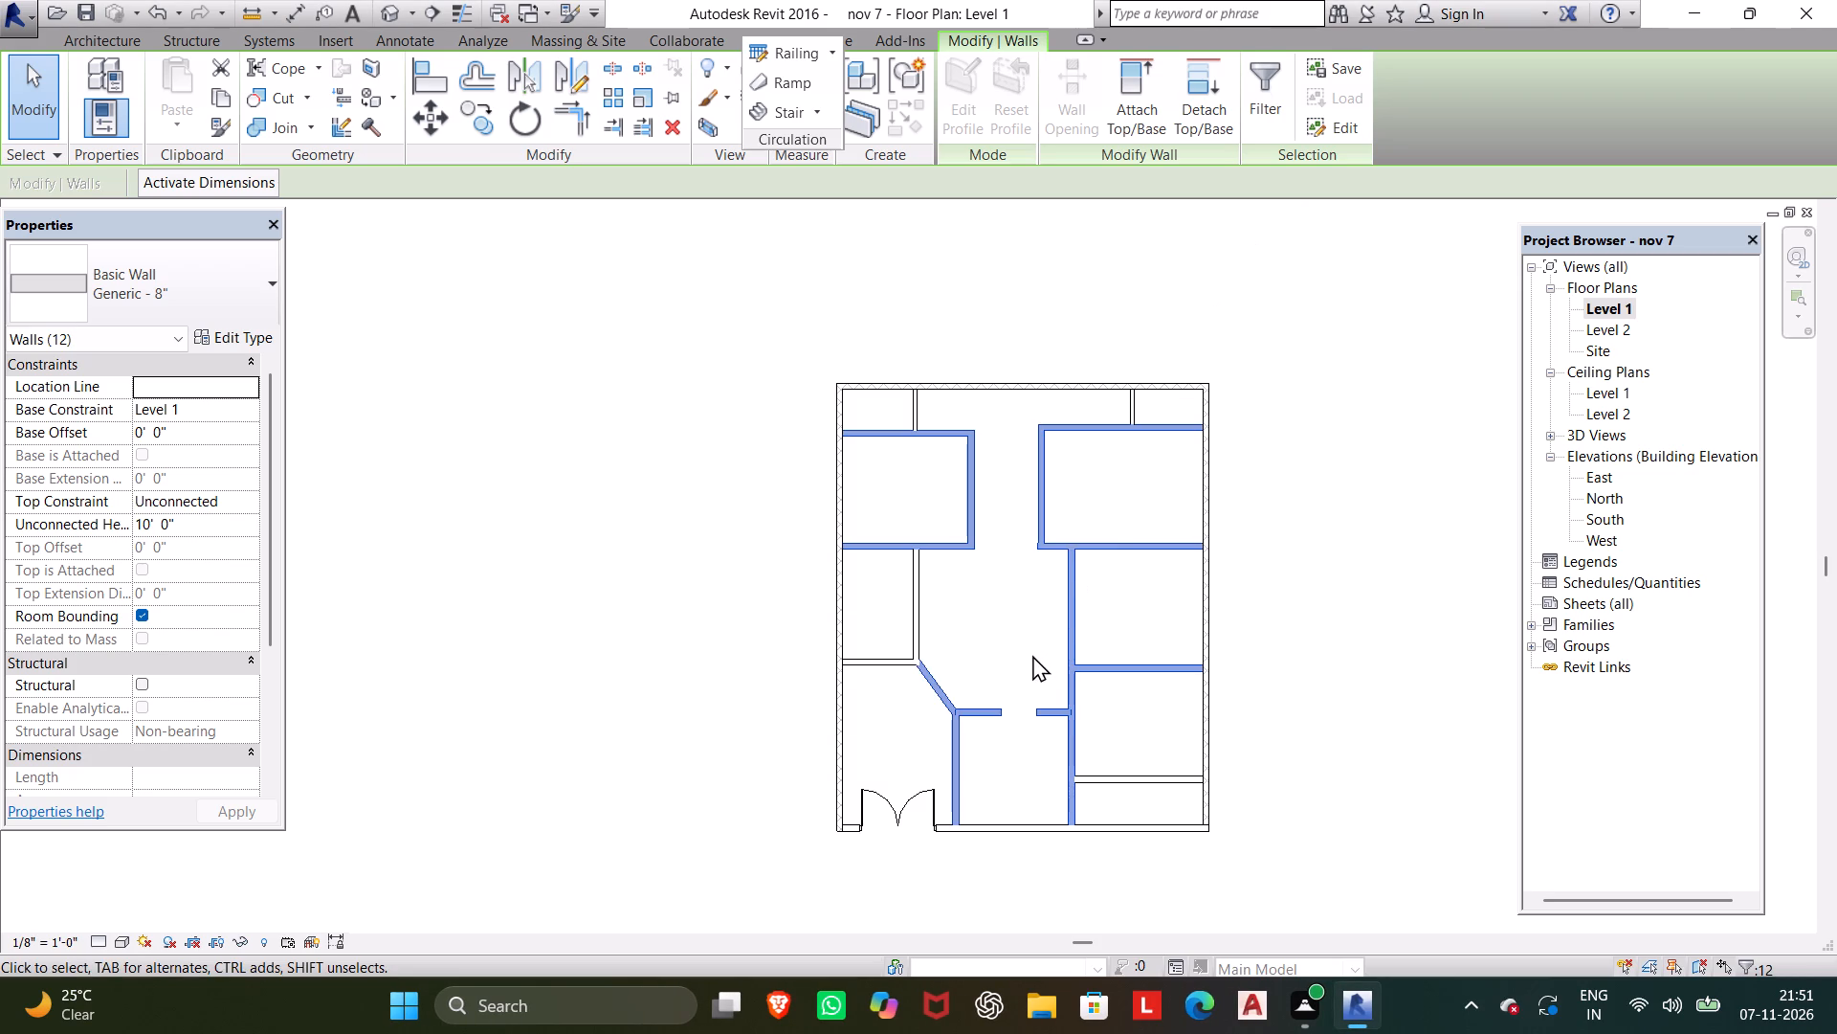
{"action": "left_click", "coordinate": [238, 334]}
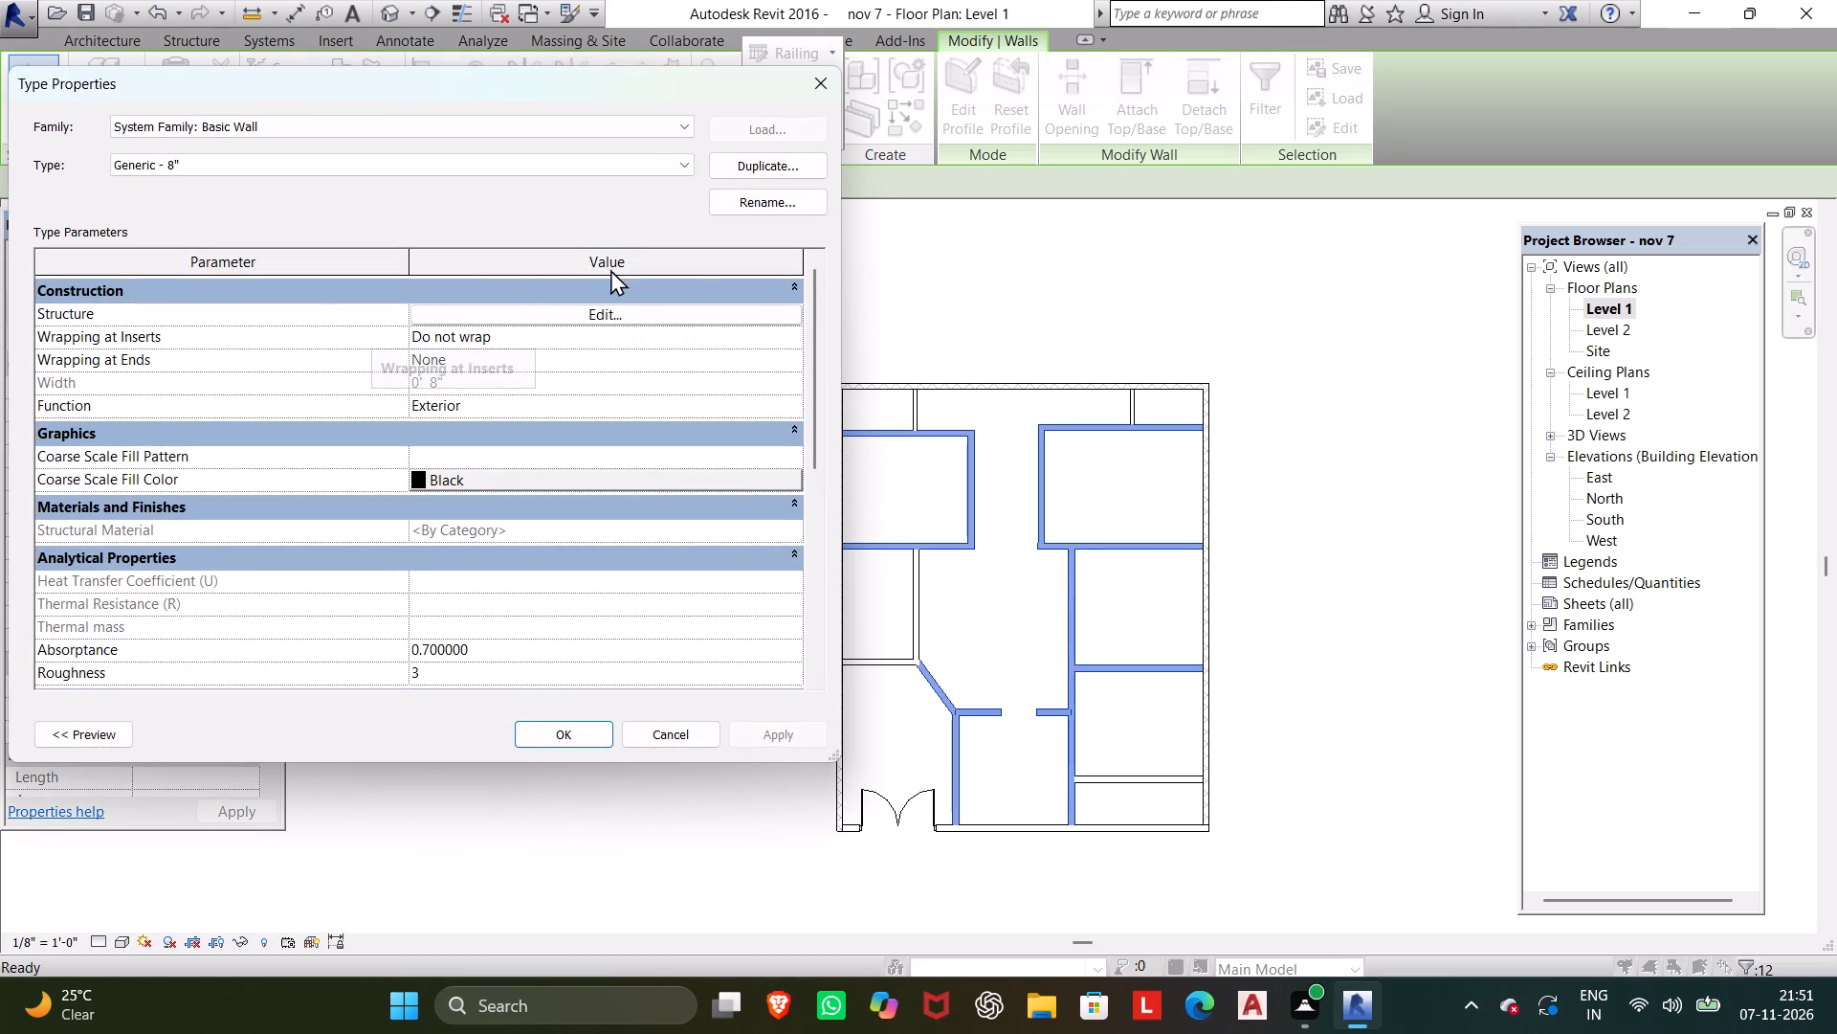
{"action": "left_click", "coordinate": [803, 169]}
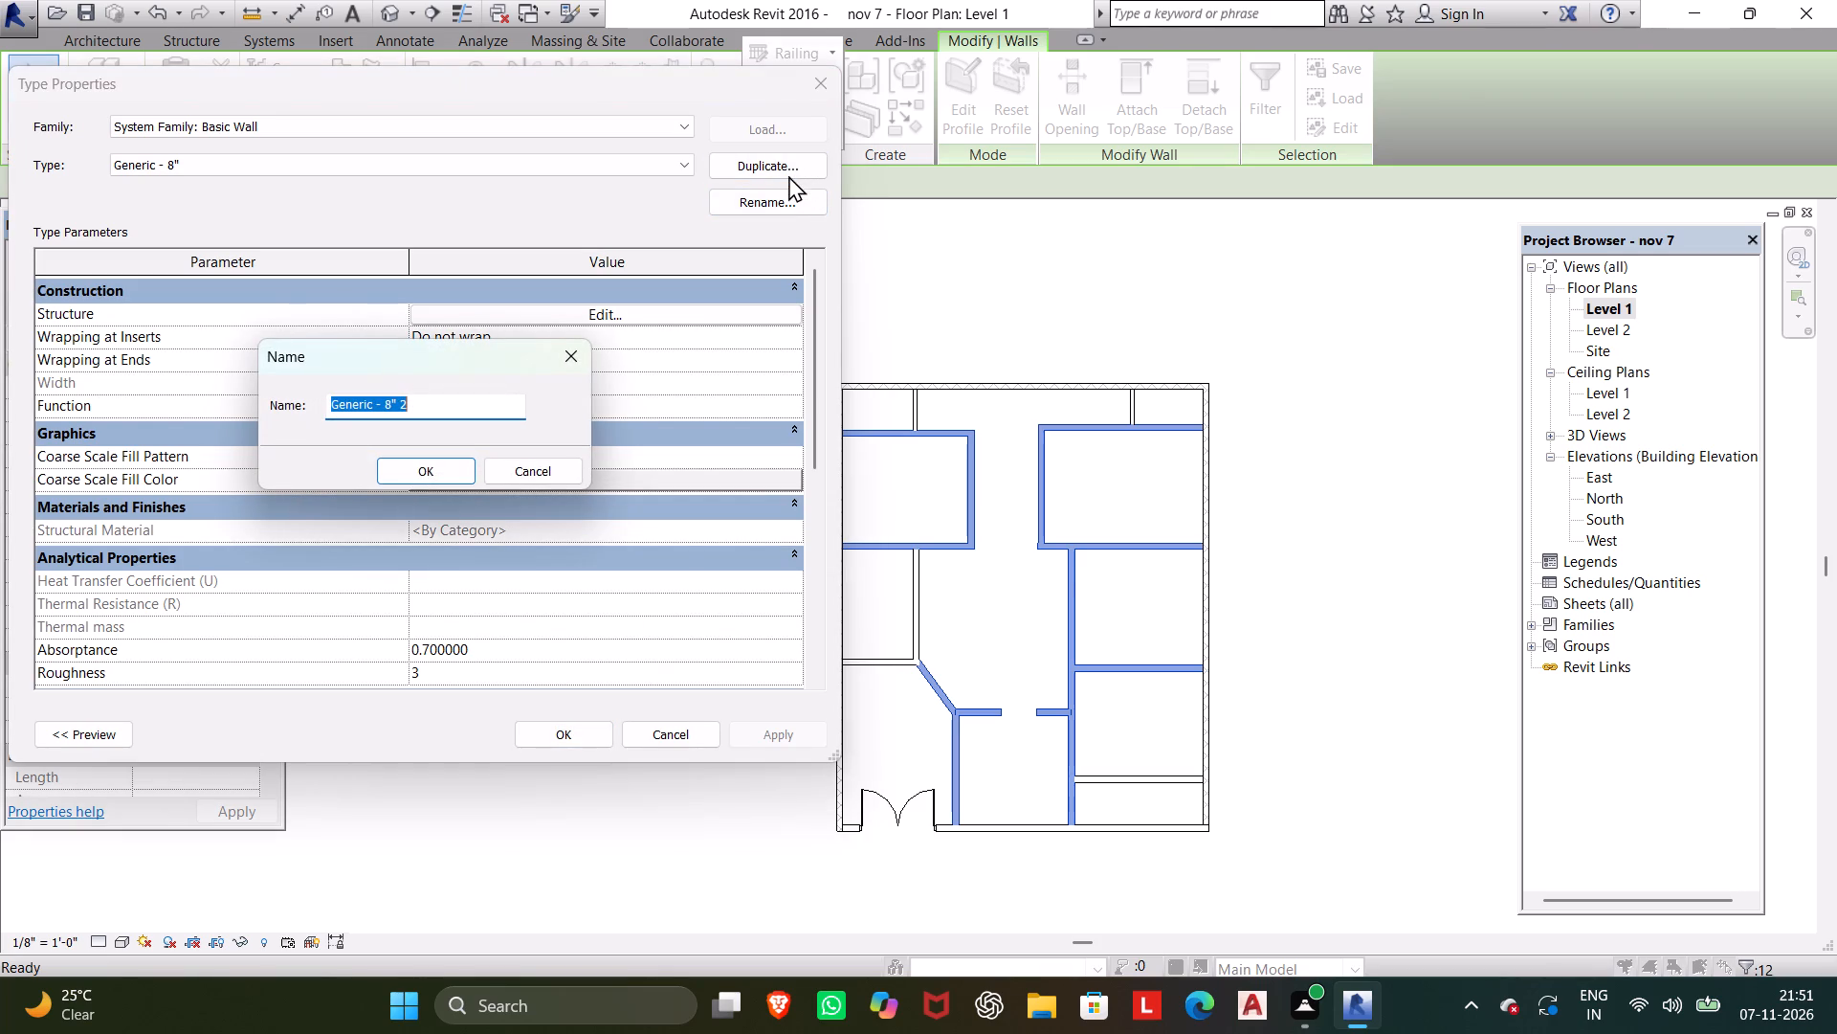
{"action": "key", "text": "s"}
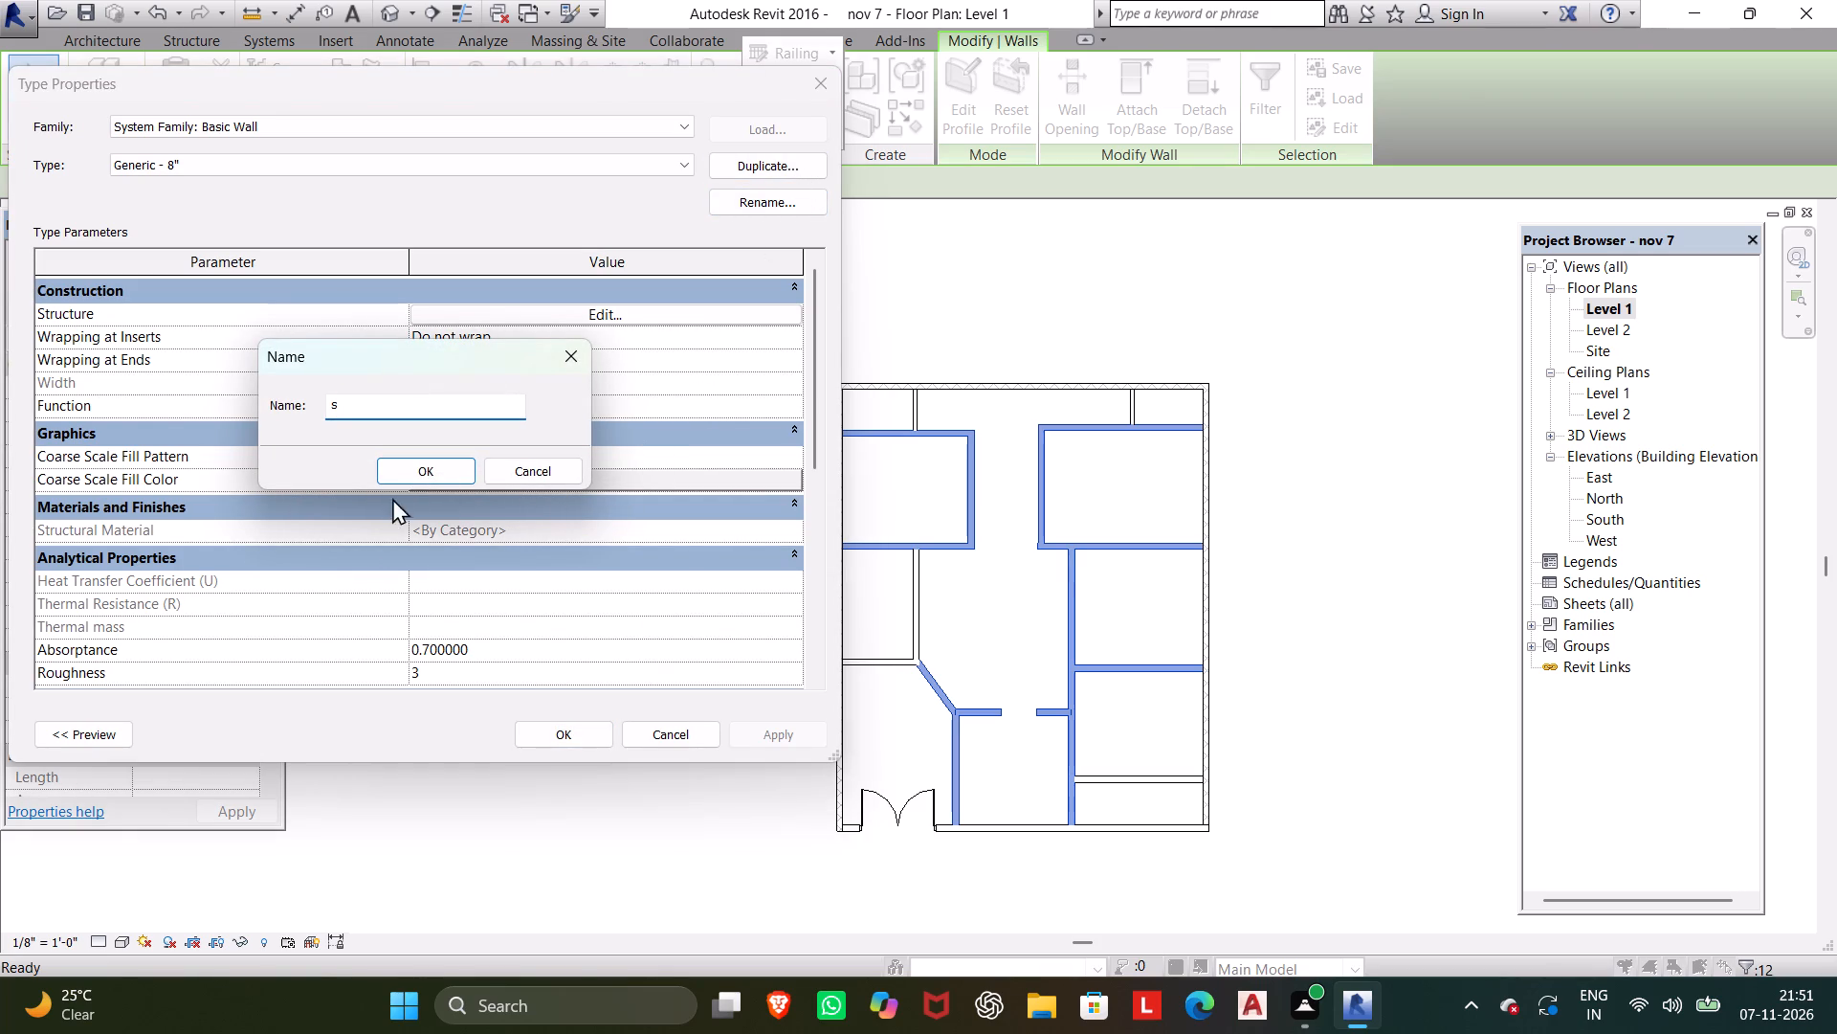
{"action": "left_click", "coordinate": [452, 440]}
{"action": "left_click", "coordinate": [443, 458]}
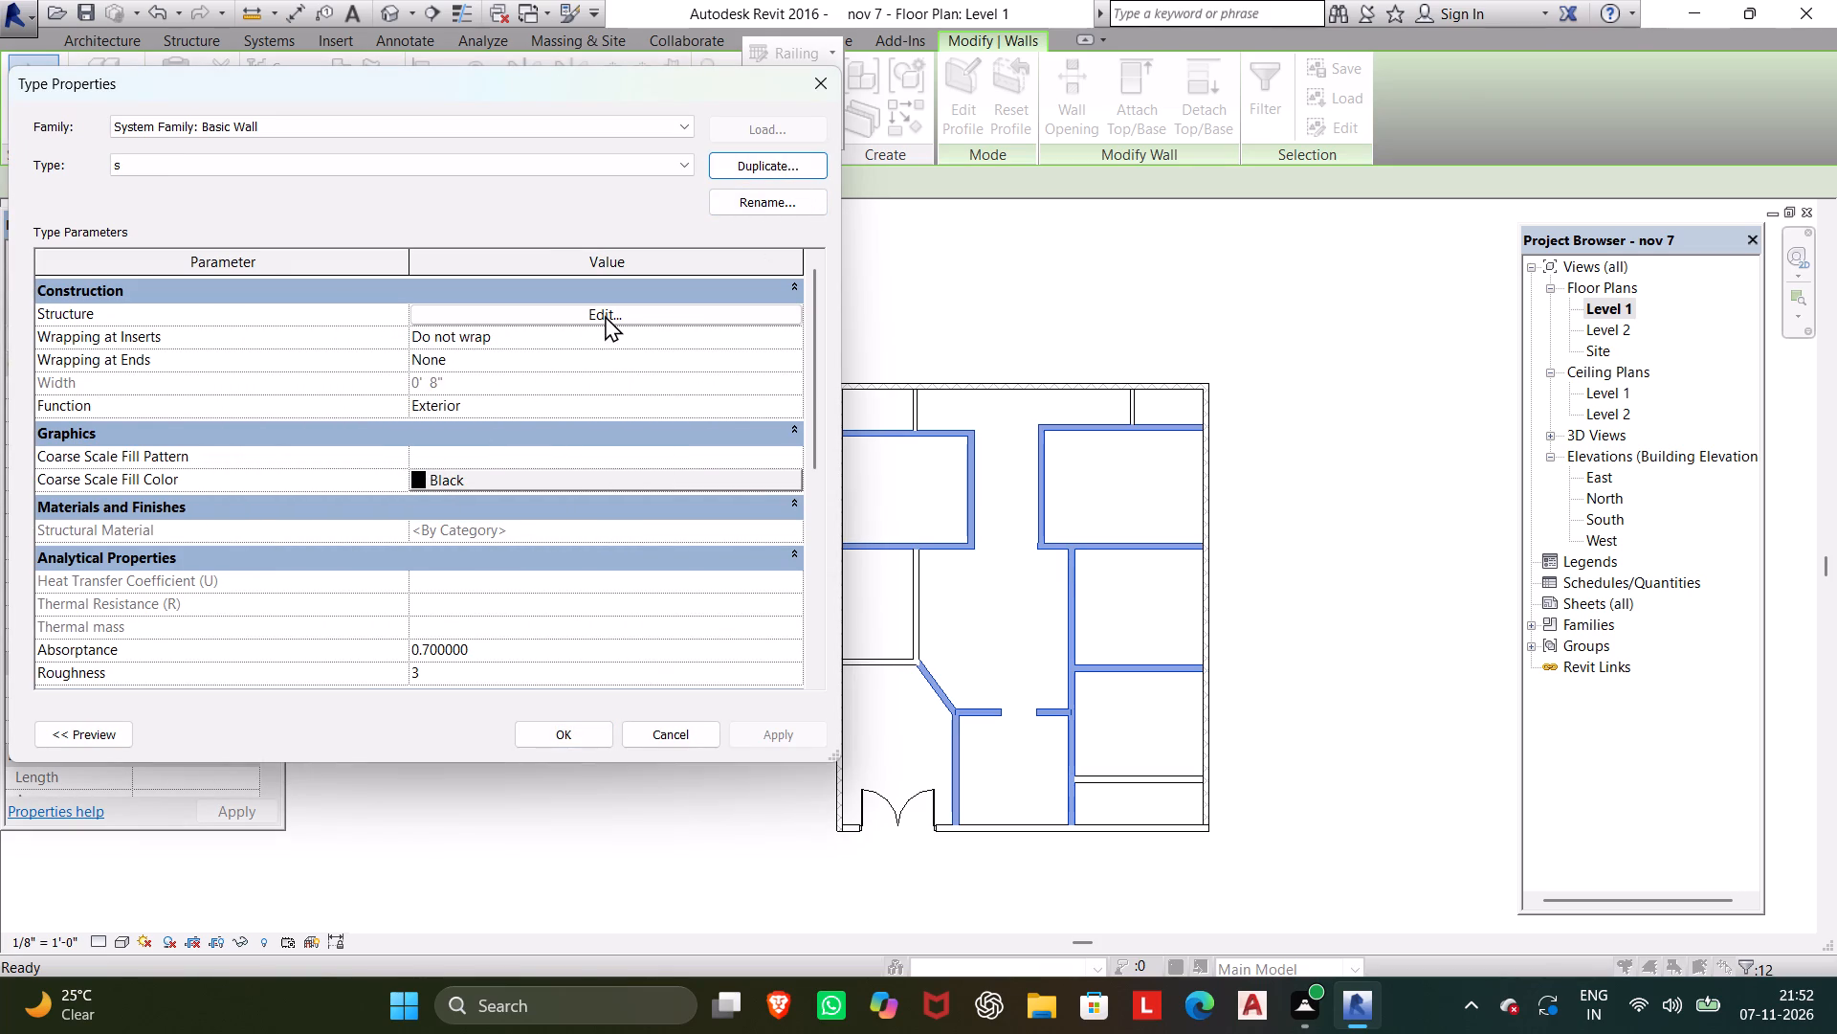
Set the material of wall type s's Structure [1] layer to Default Mass Exterior Wall and apply it to the selected partitions.
{"action": "left_click", "coordinate": [605, 315]}
{"action": "left_click", "coordinate": [334, 318]}
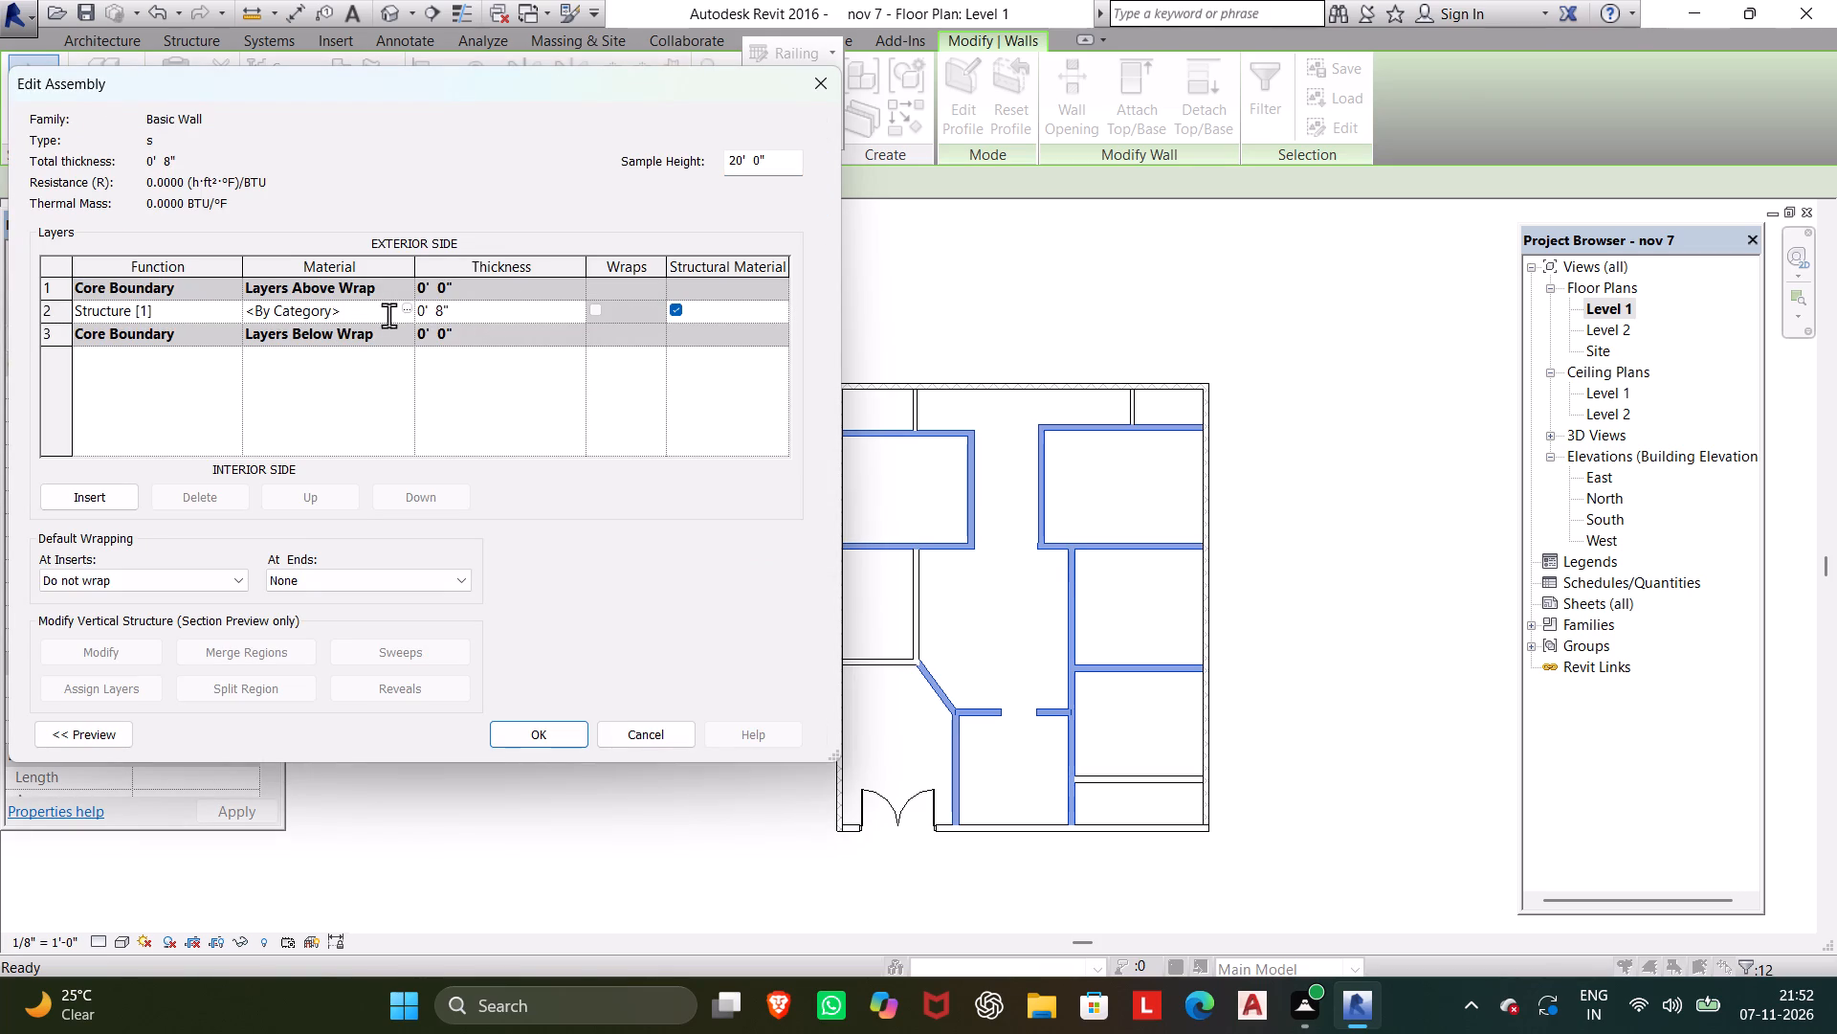
{"action": "left_click", "coordinate": [405, 309]}
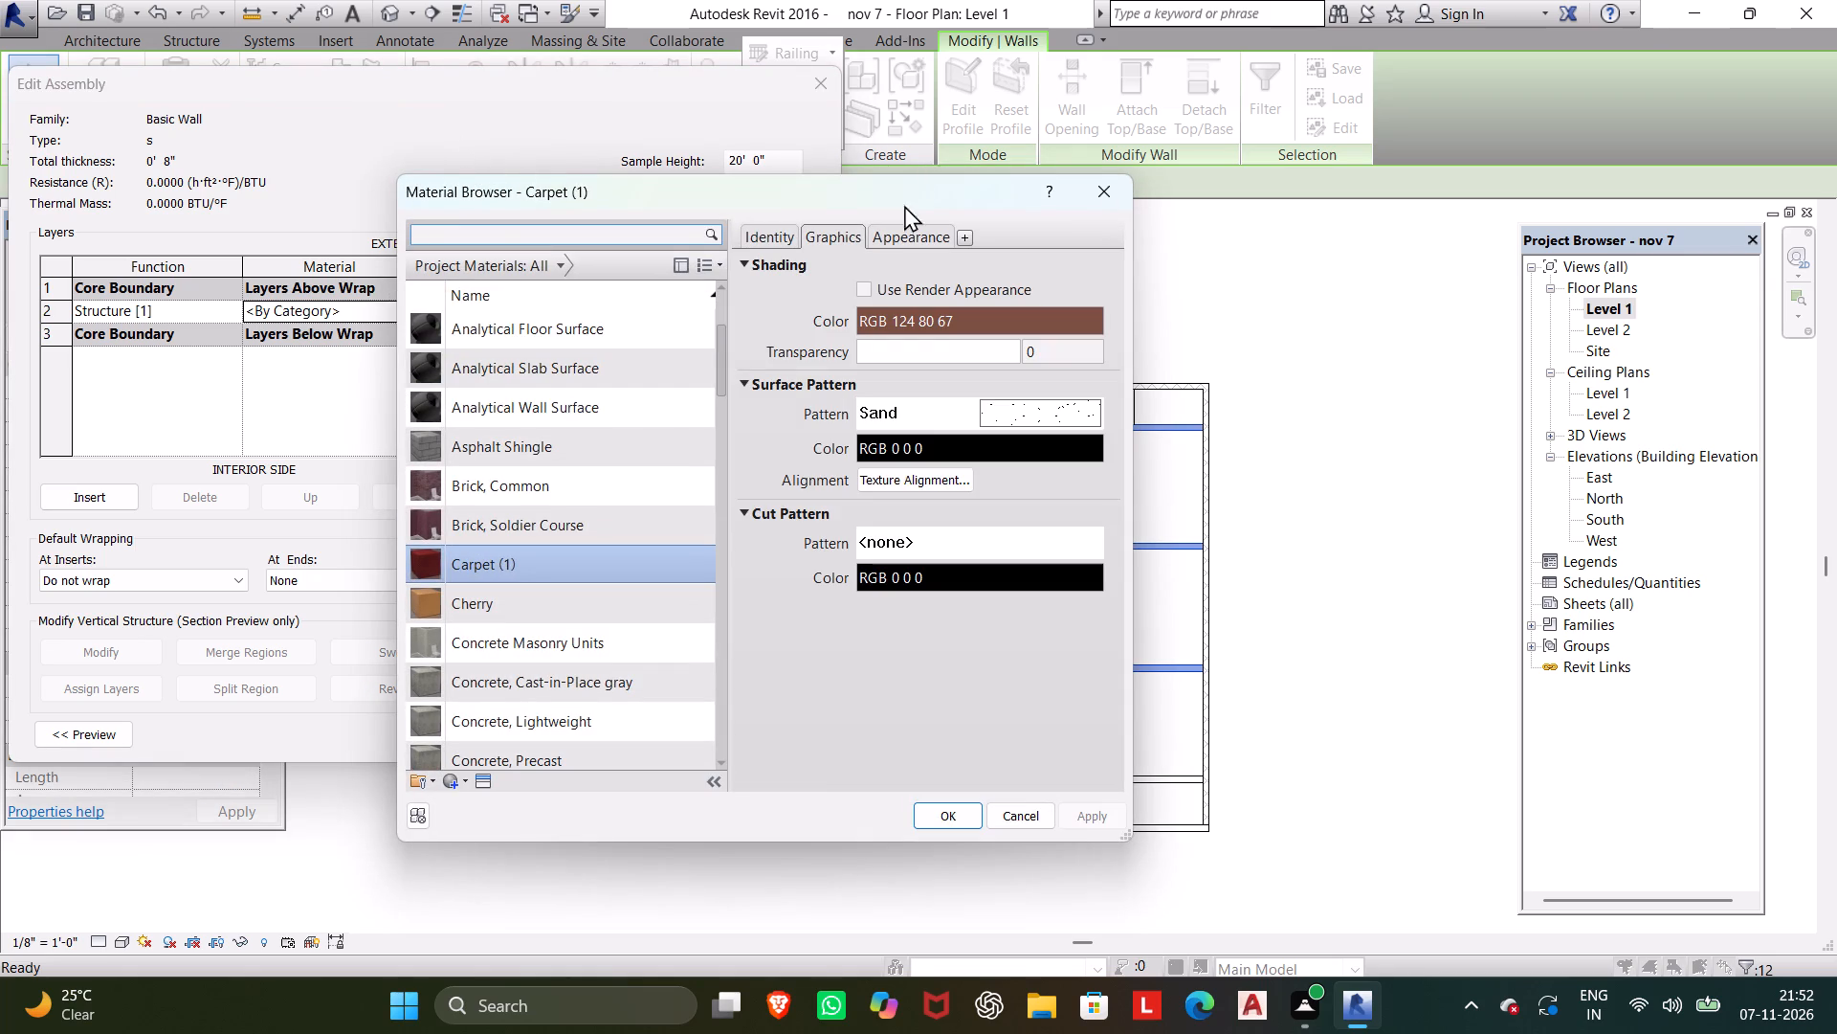
{"action": "left_click", "coordinate": [579, 609]}
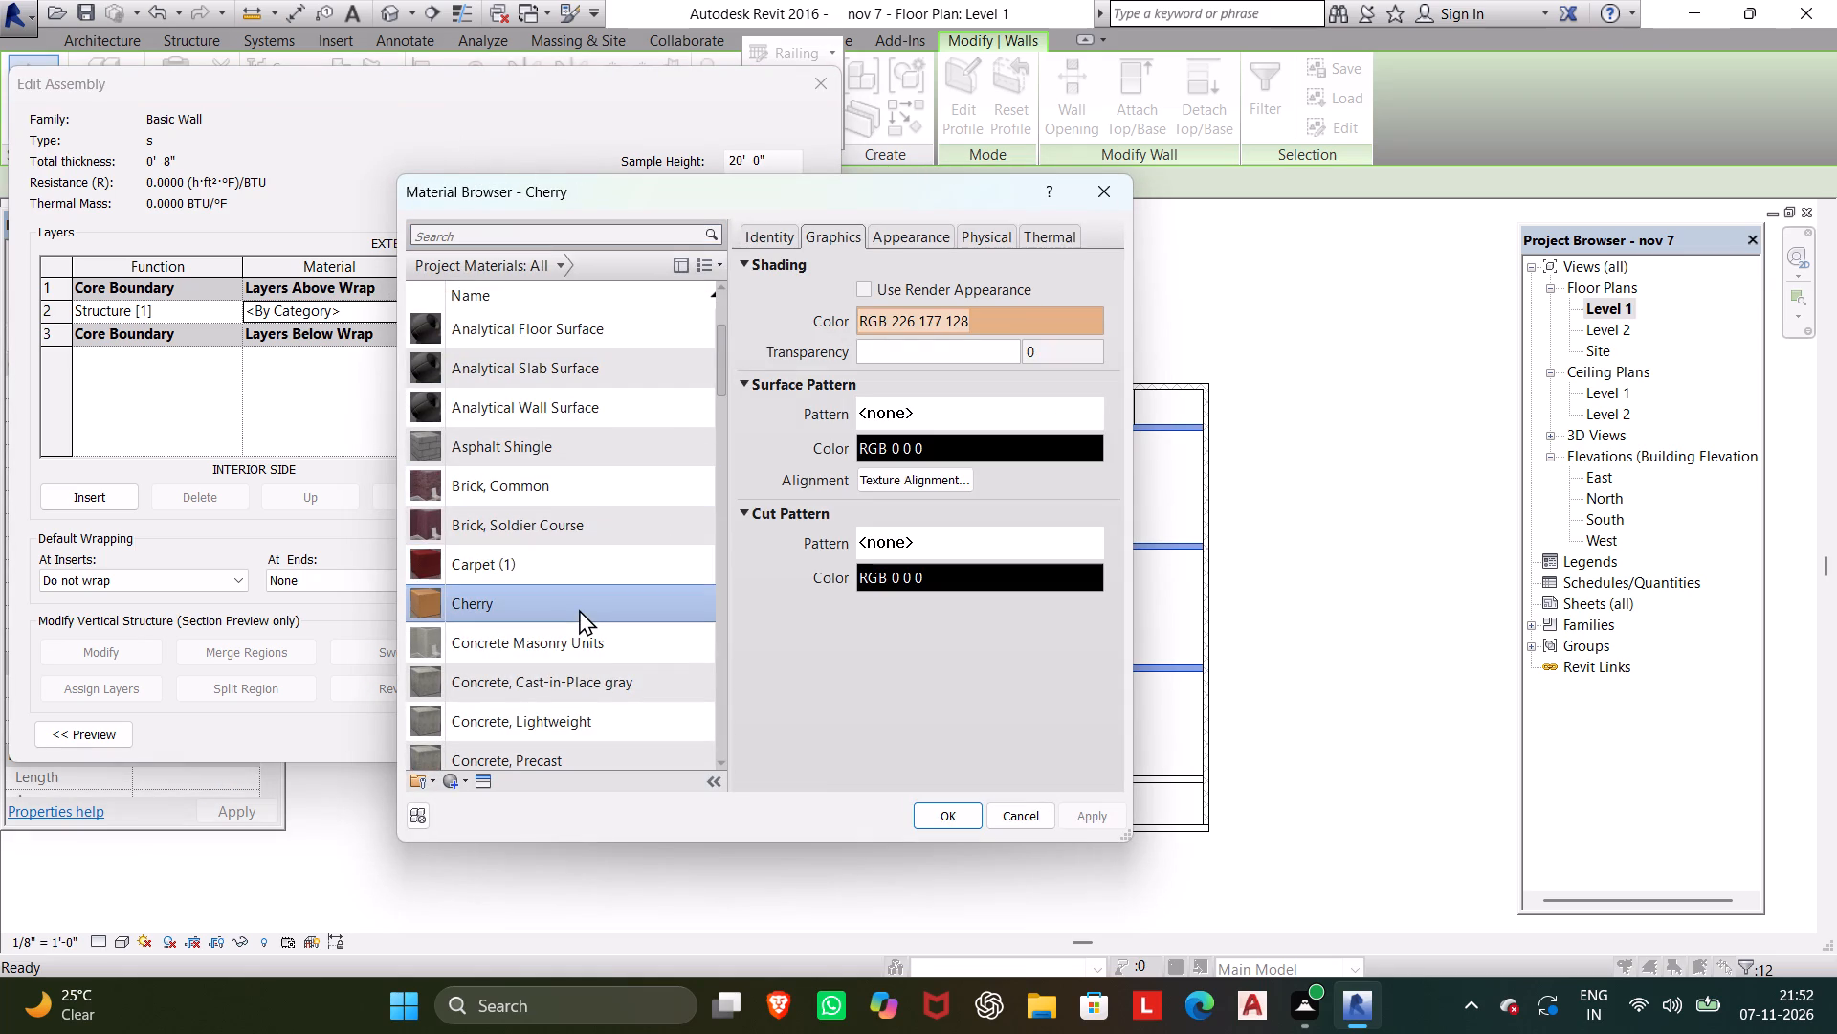
{"action": "scroll", "coordinate": [579, 609], "scroll_direction": "down", "scroll_amount": 2}
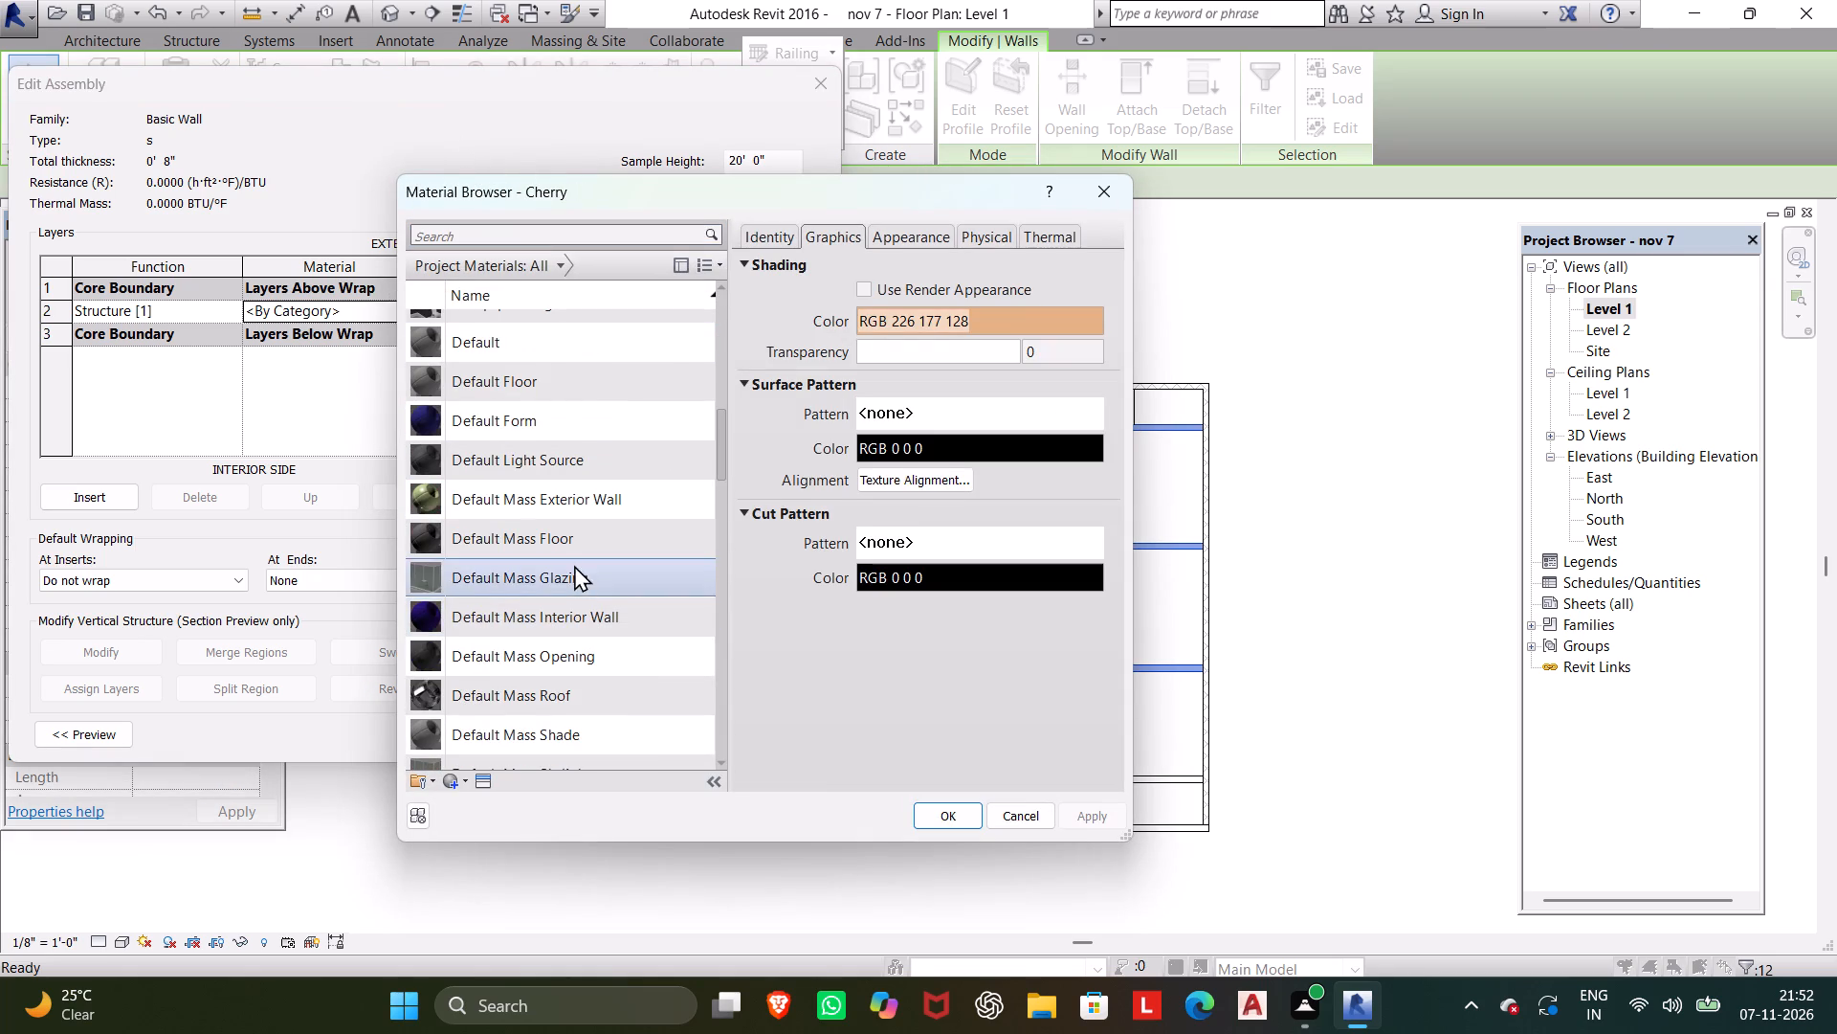
{"action": "left_click", "coordinate": [520, 513]}
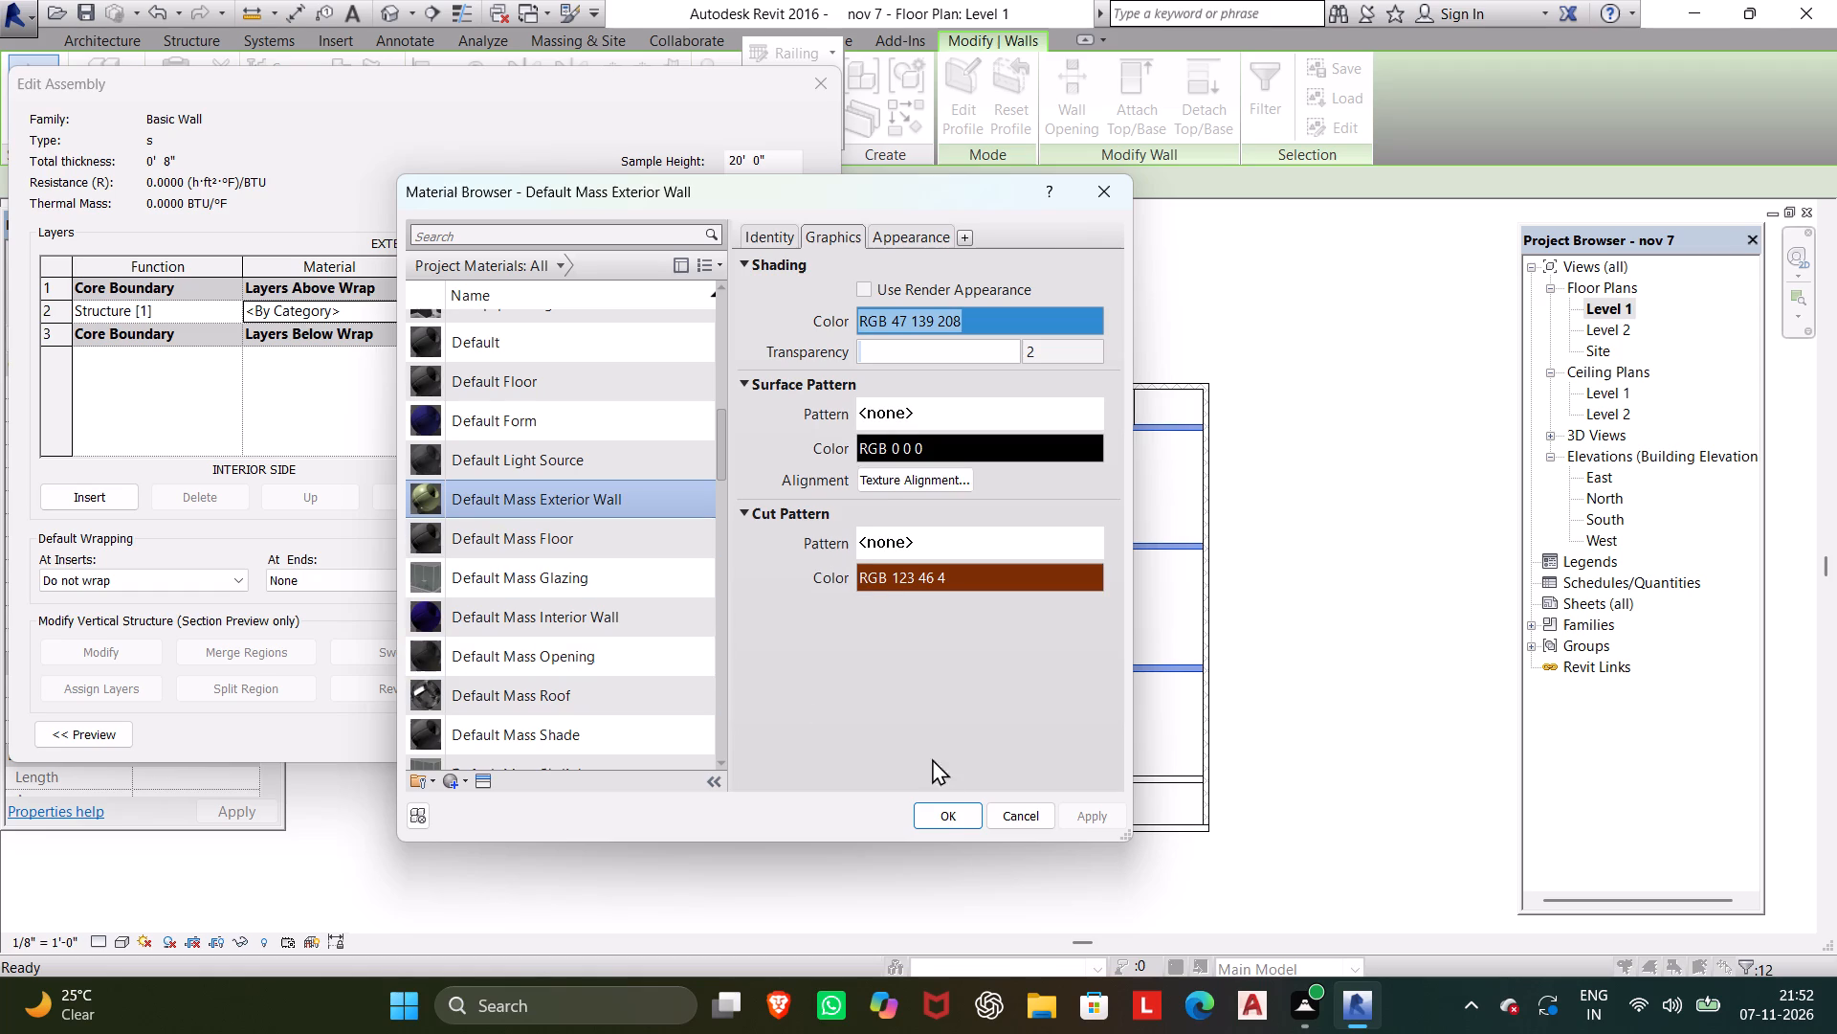
{"action": "left_click", "coordinate": [940, 811]}
{"action": "left_click", "coordinate": [543, 726]}
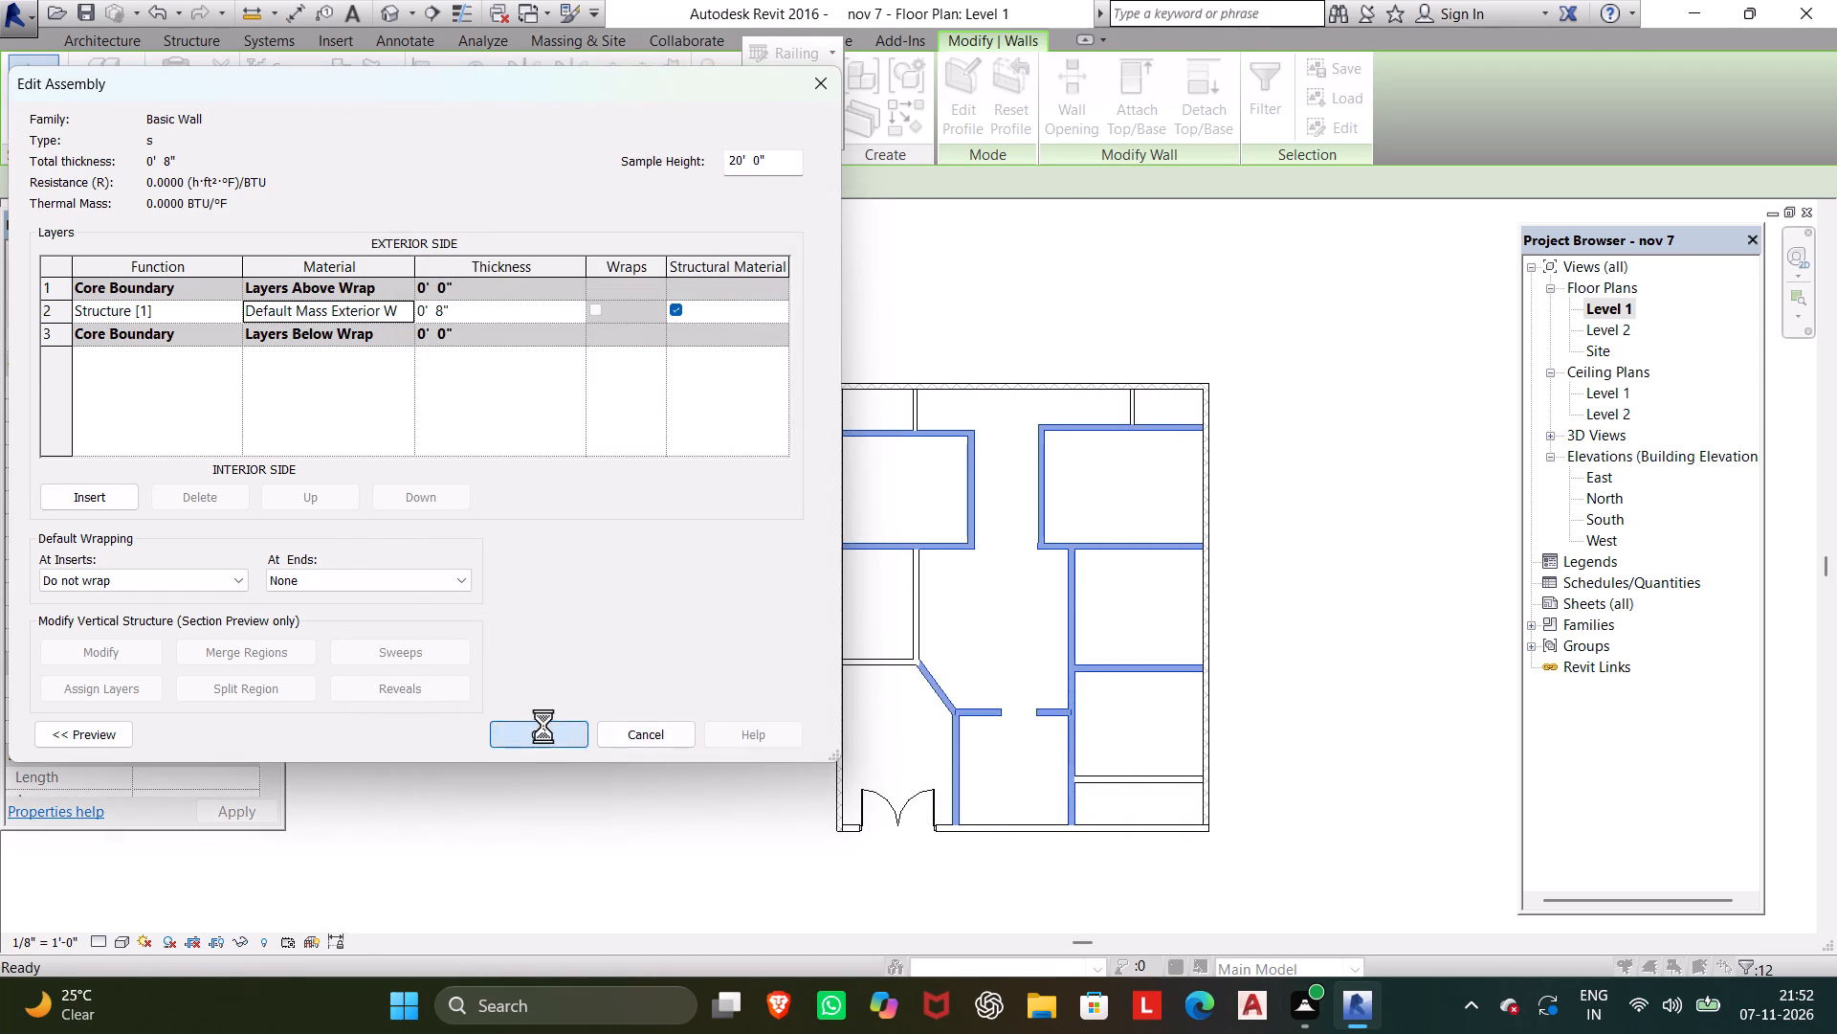
{"action": "left_click", "coordinate": [566, 732]}
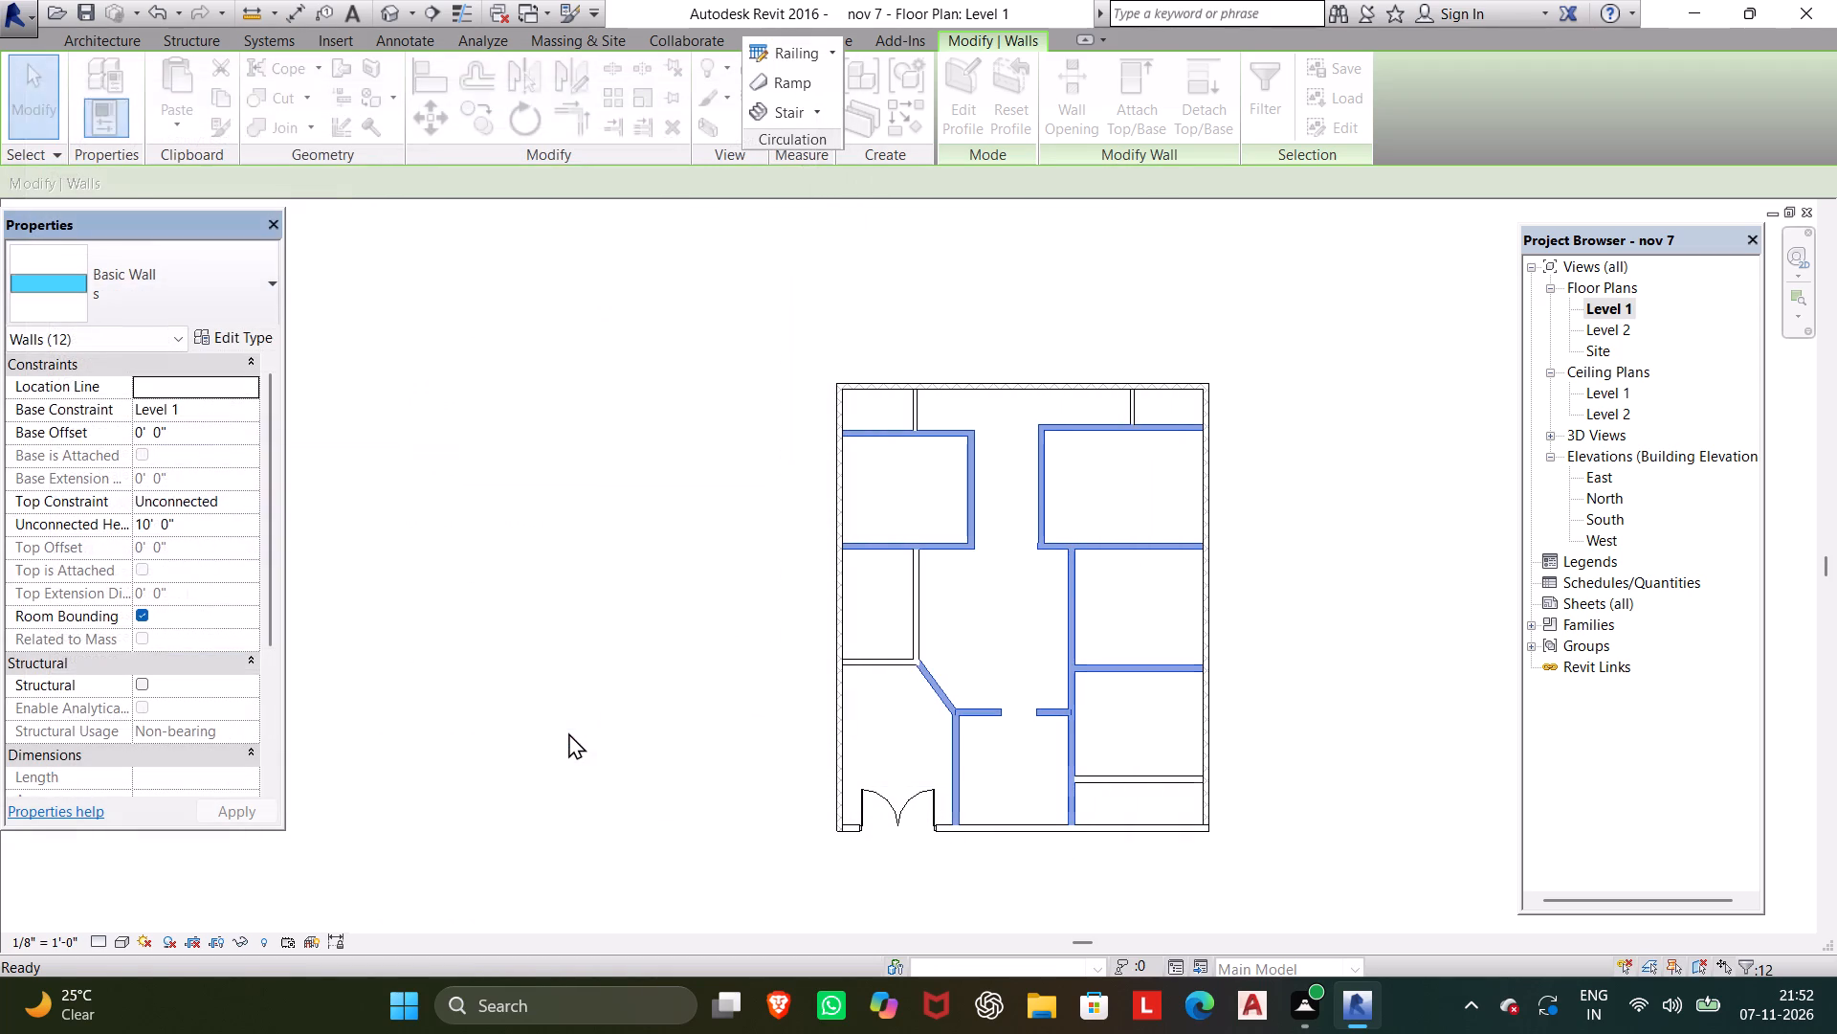
{"action": "key", "text": "Escape"}
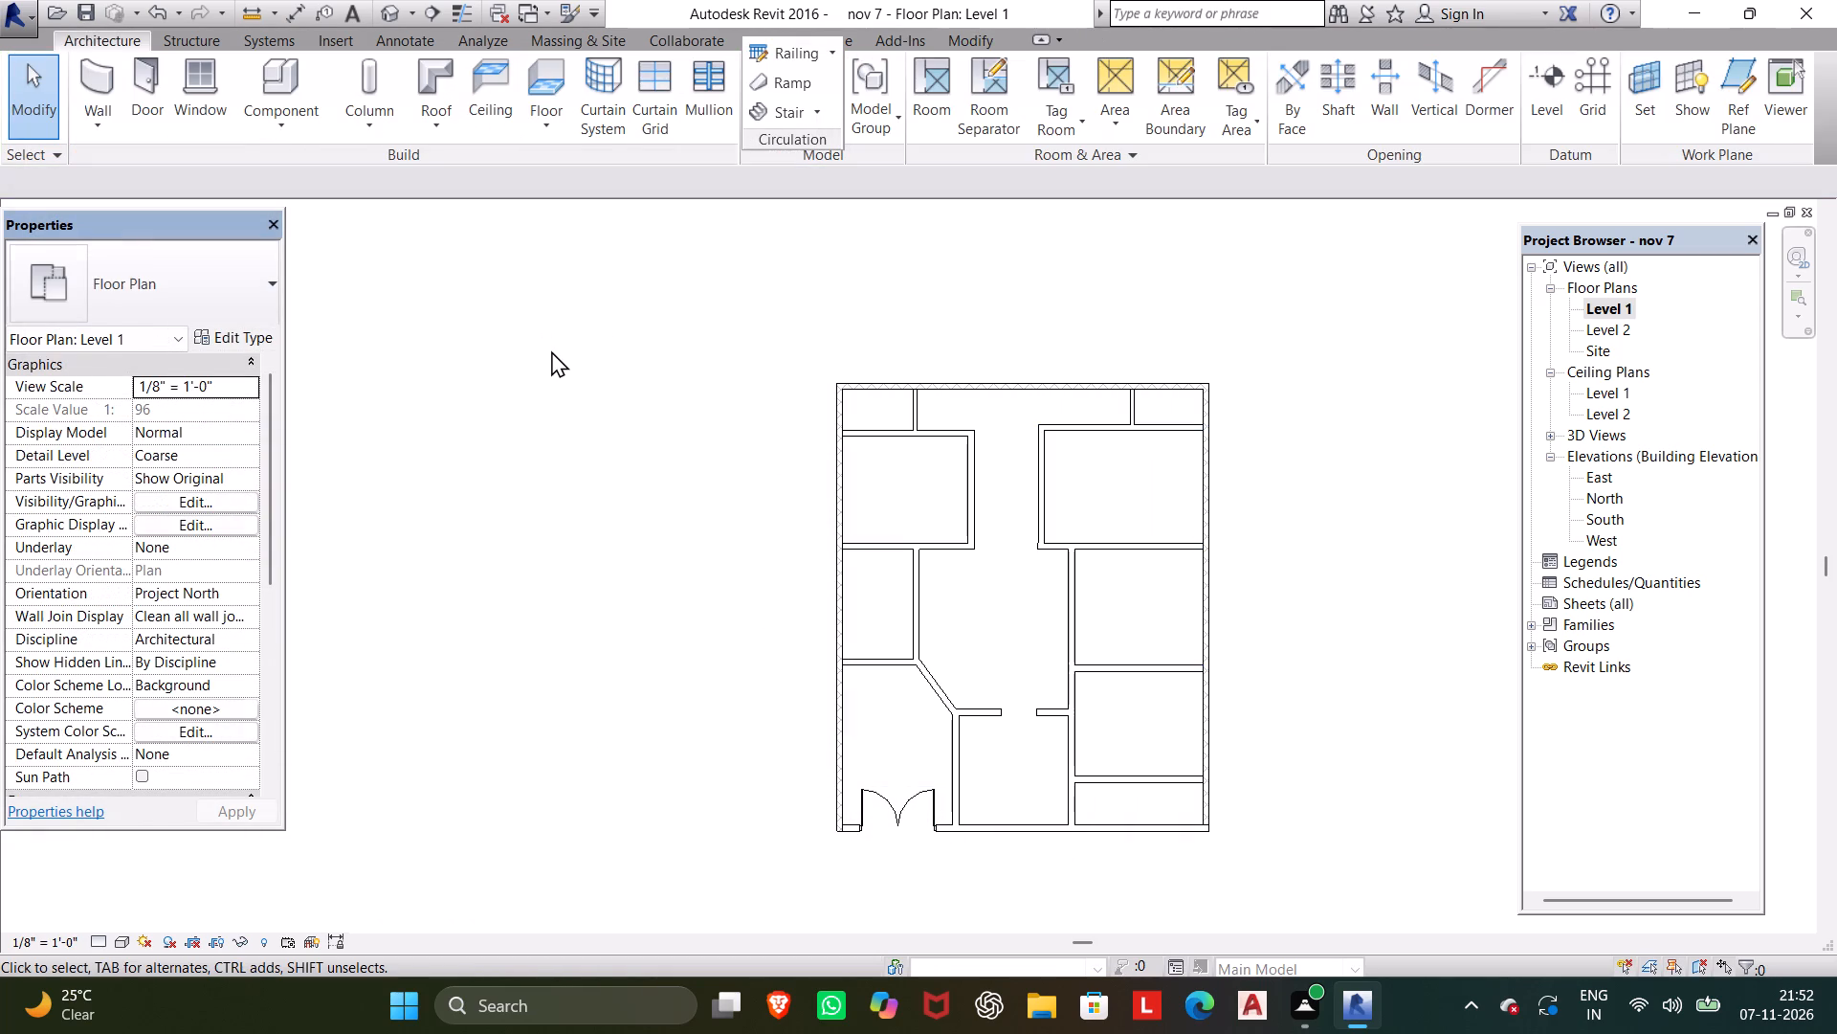
Check the new material on the interior partition walls in the 3D view.
{"action": "left_click", "coordinate": [393, 14]}
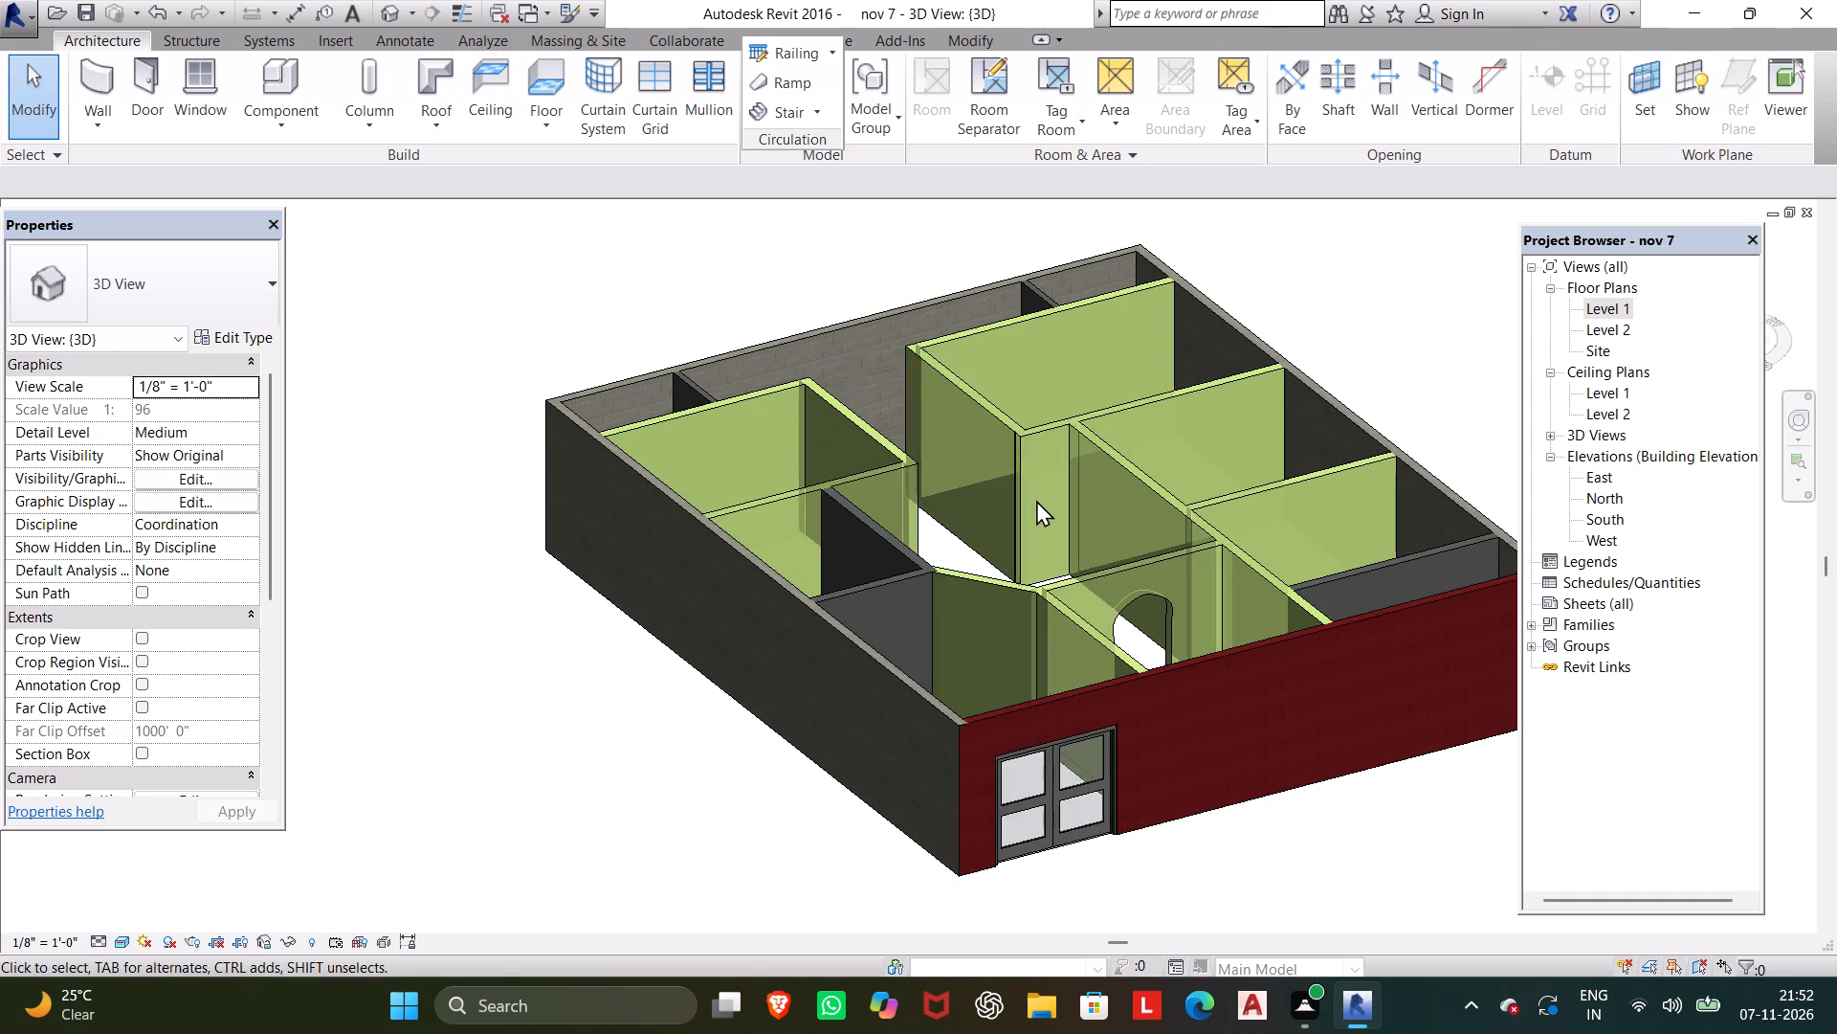
{"action": "left_click", "coordinate": [1040, 431]}
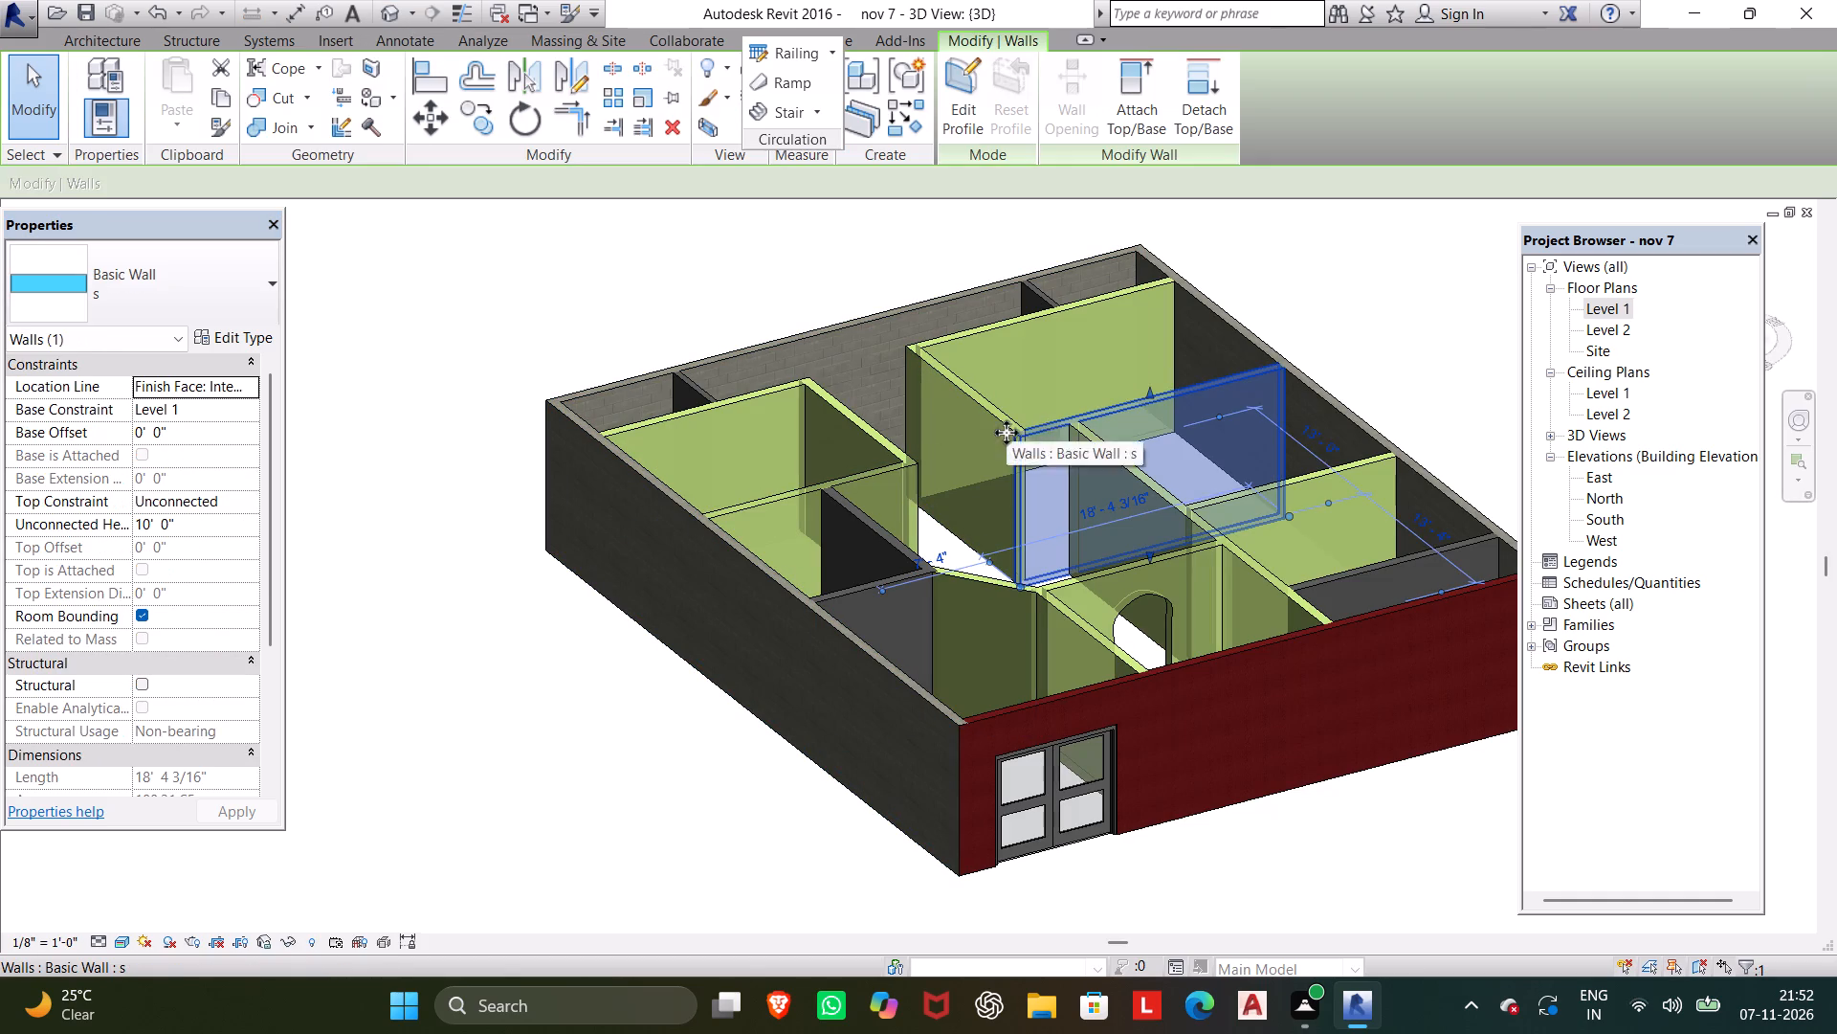
{"action": "key", "text": "Escape"}
{"action": "left_click", "coordinate": [1098, 479]}
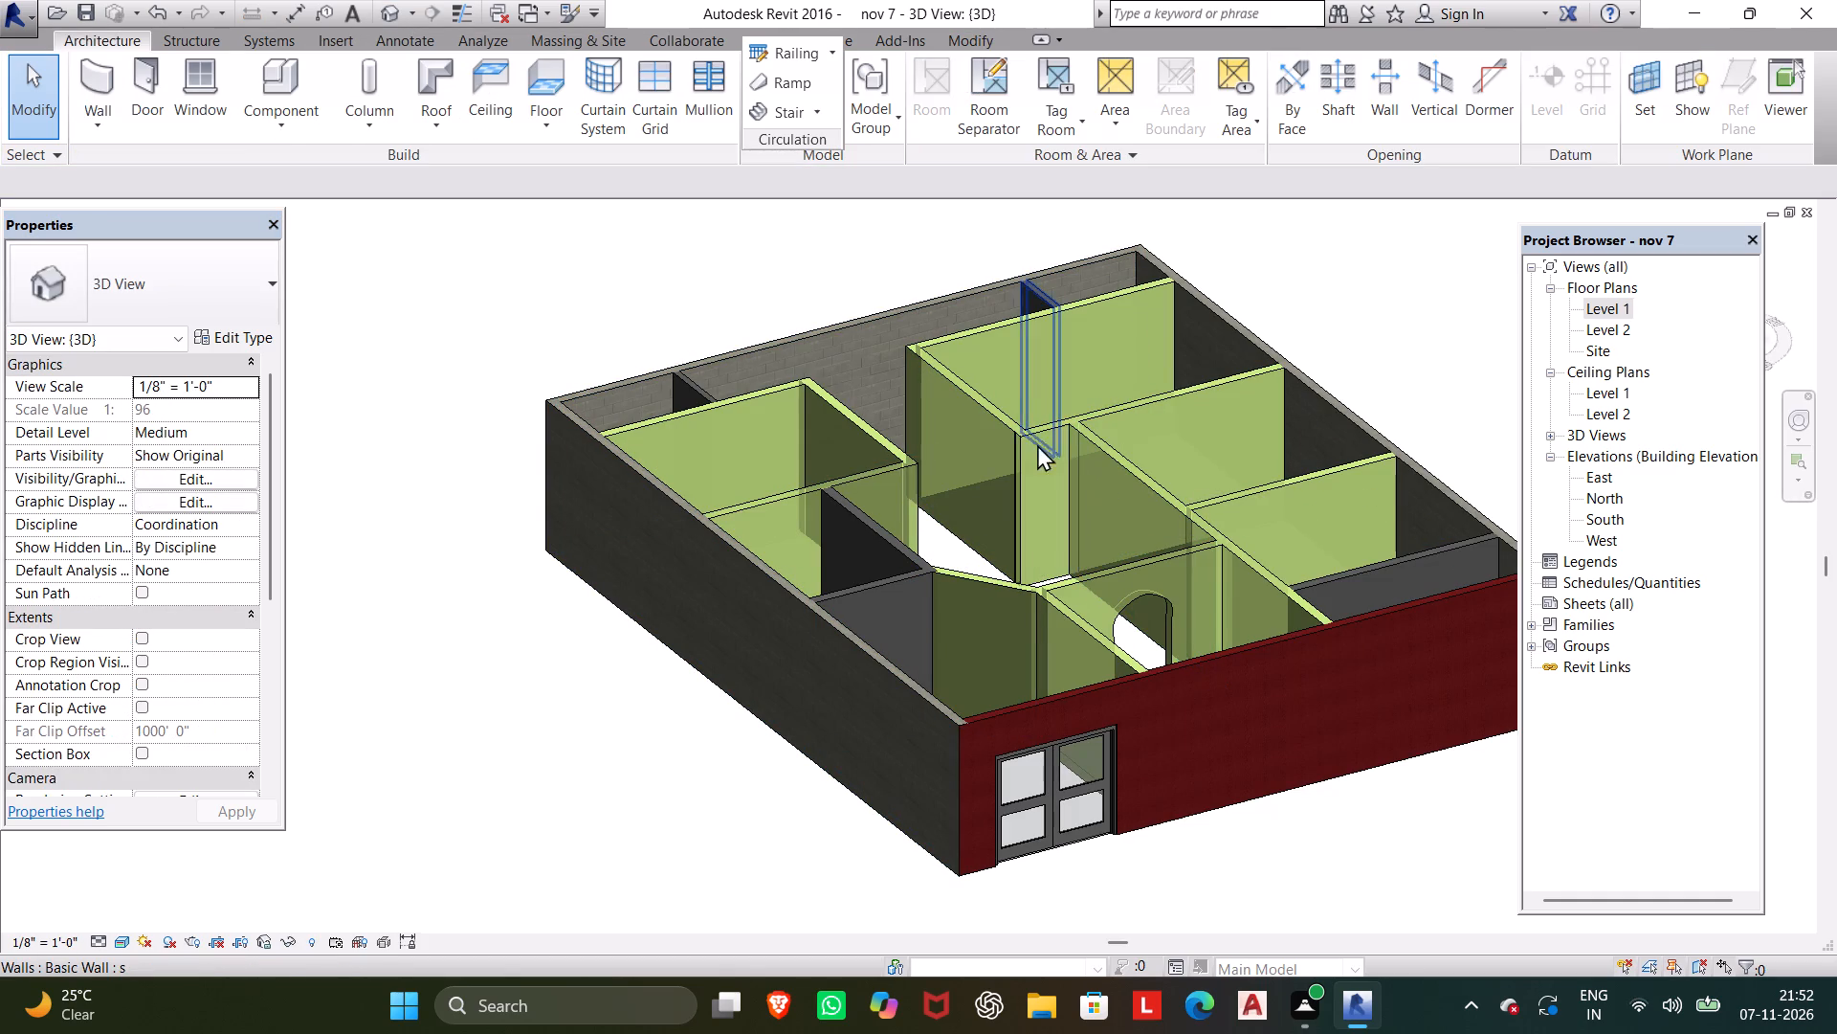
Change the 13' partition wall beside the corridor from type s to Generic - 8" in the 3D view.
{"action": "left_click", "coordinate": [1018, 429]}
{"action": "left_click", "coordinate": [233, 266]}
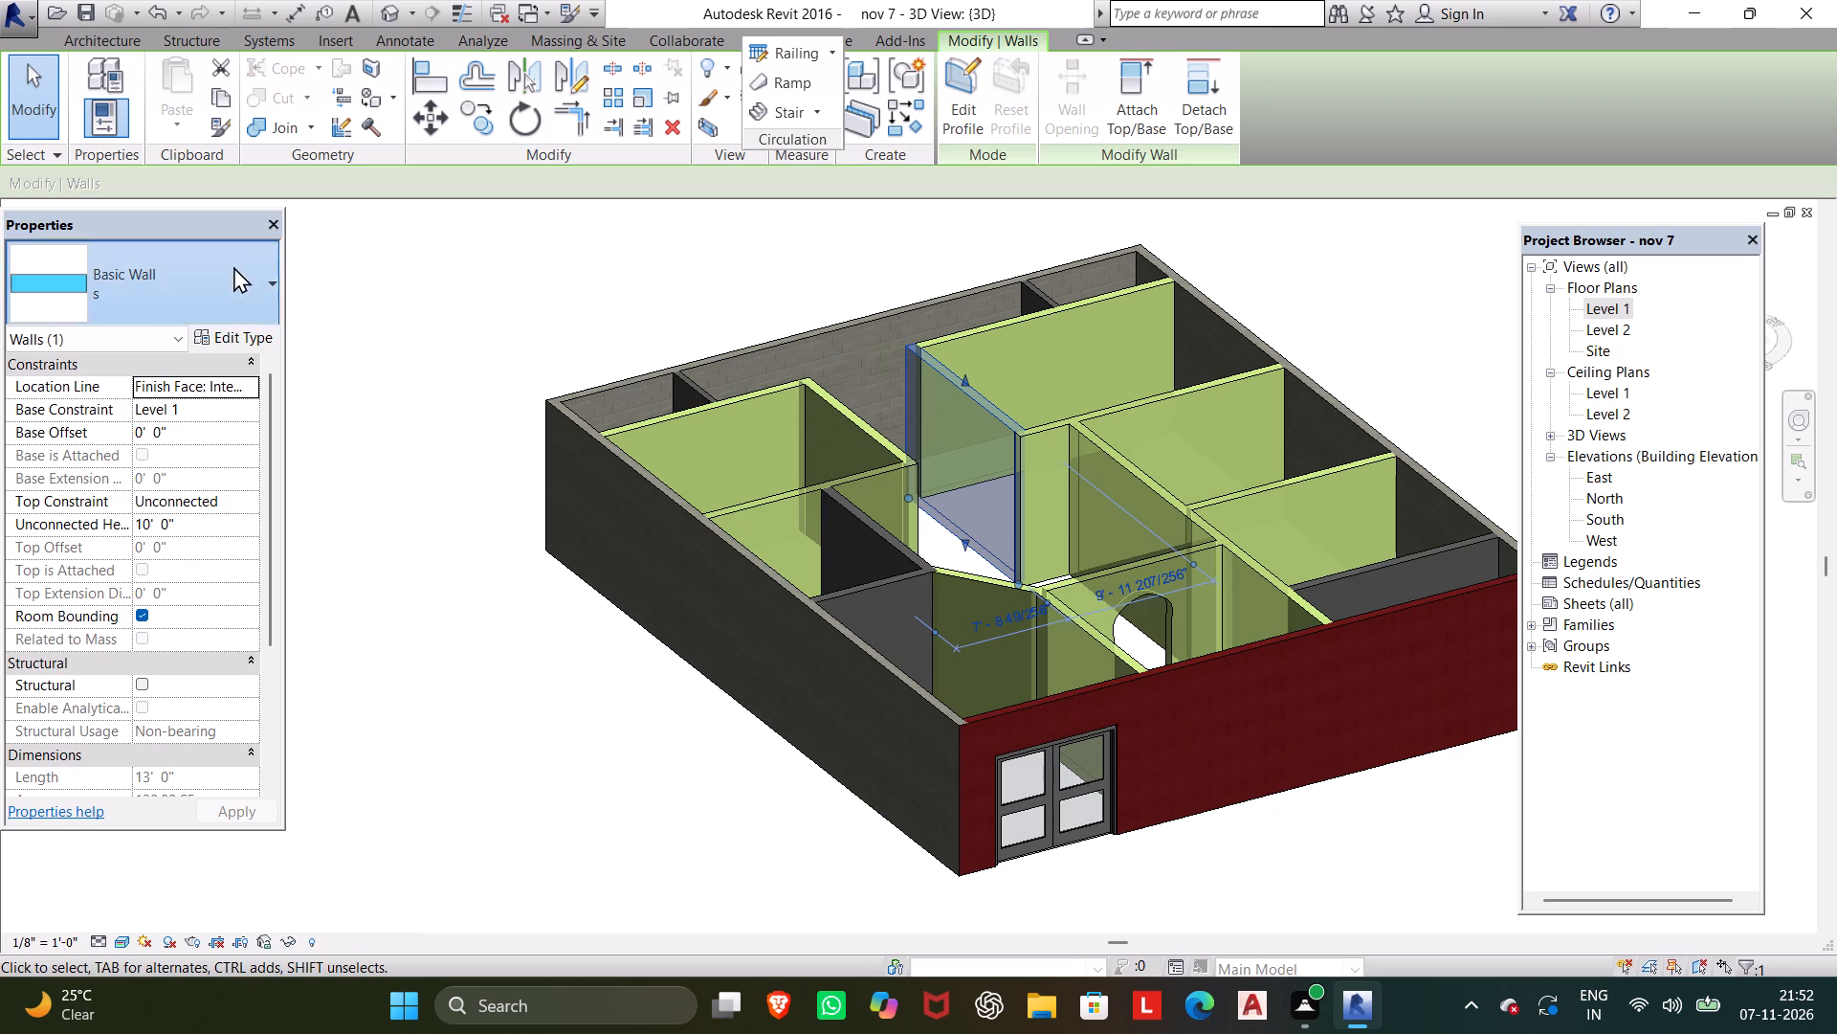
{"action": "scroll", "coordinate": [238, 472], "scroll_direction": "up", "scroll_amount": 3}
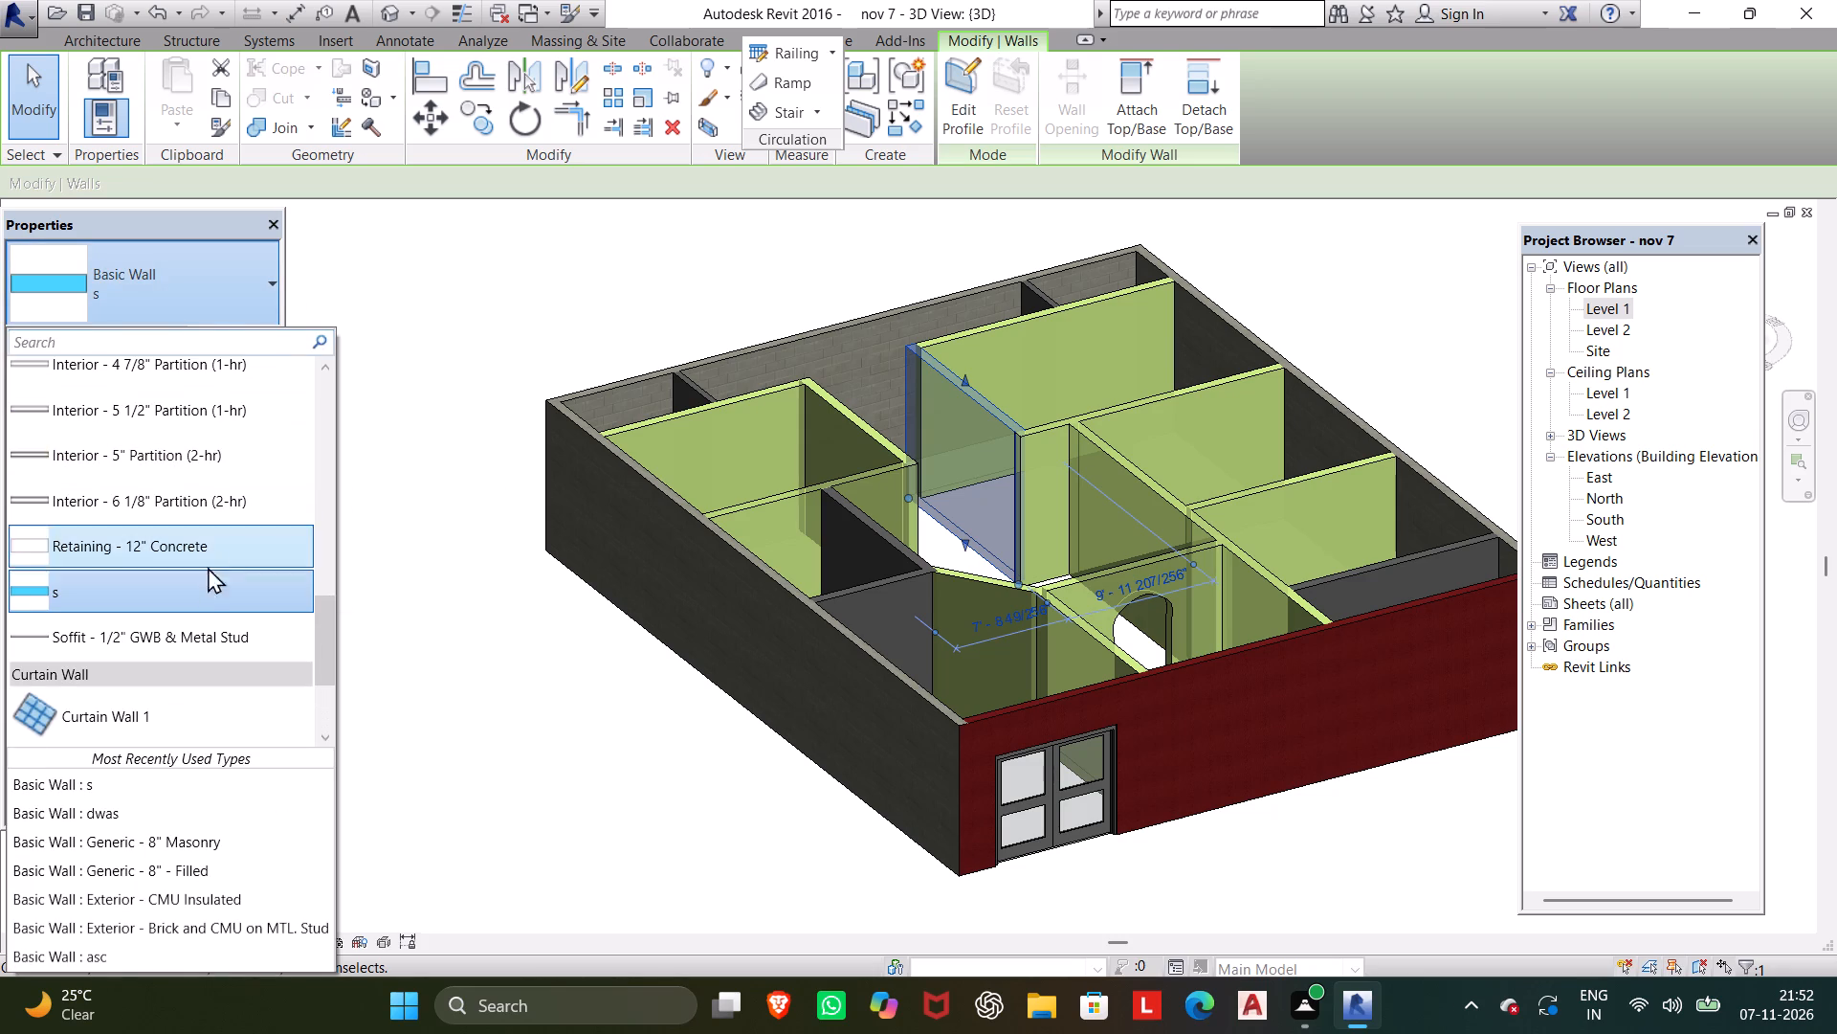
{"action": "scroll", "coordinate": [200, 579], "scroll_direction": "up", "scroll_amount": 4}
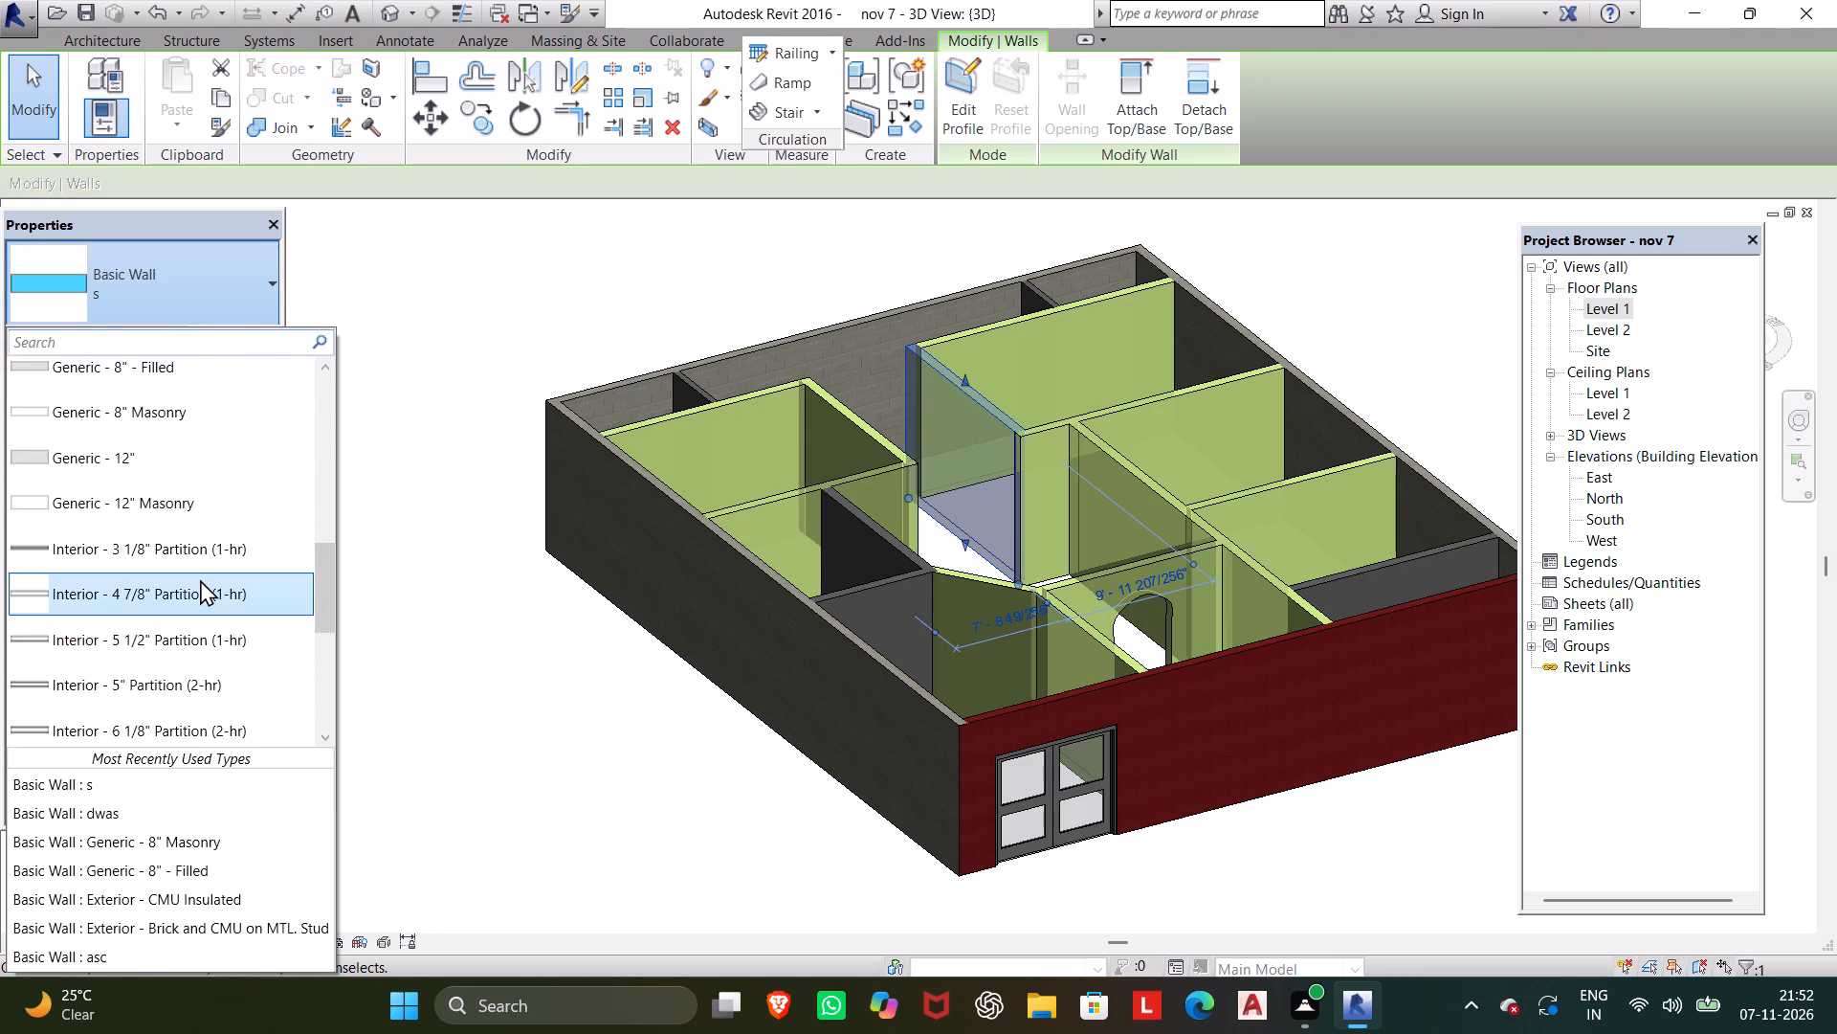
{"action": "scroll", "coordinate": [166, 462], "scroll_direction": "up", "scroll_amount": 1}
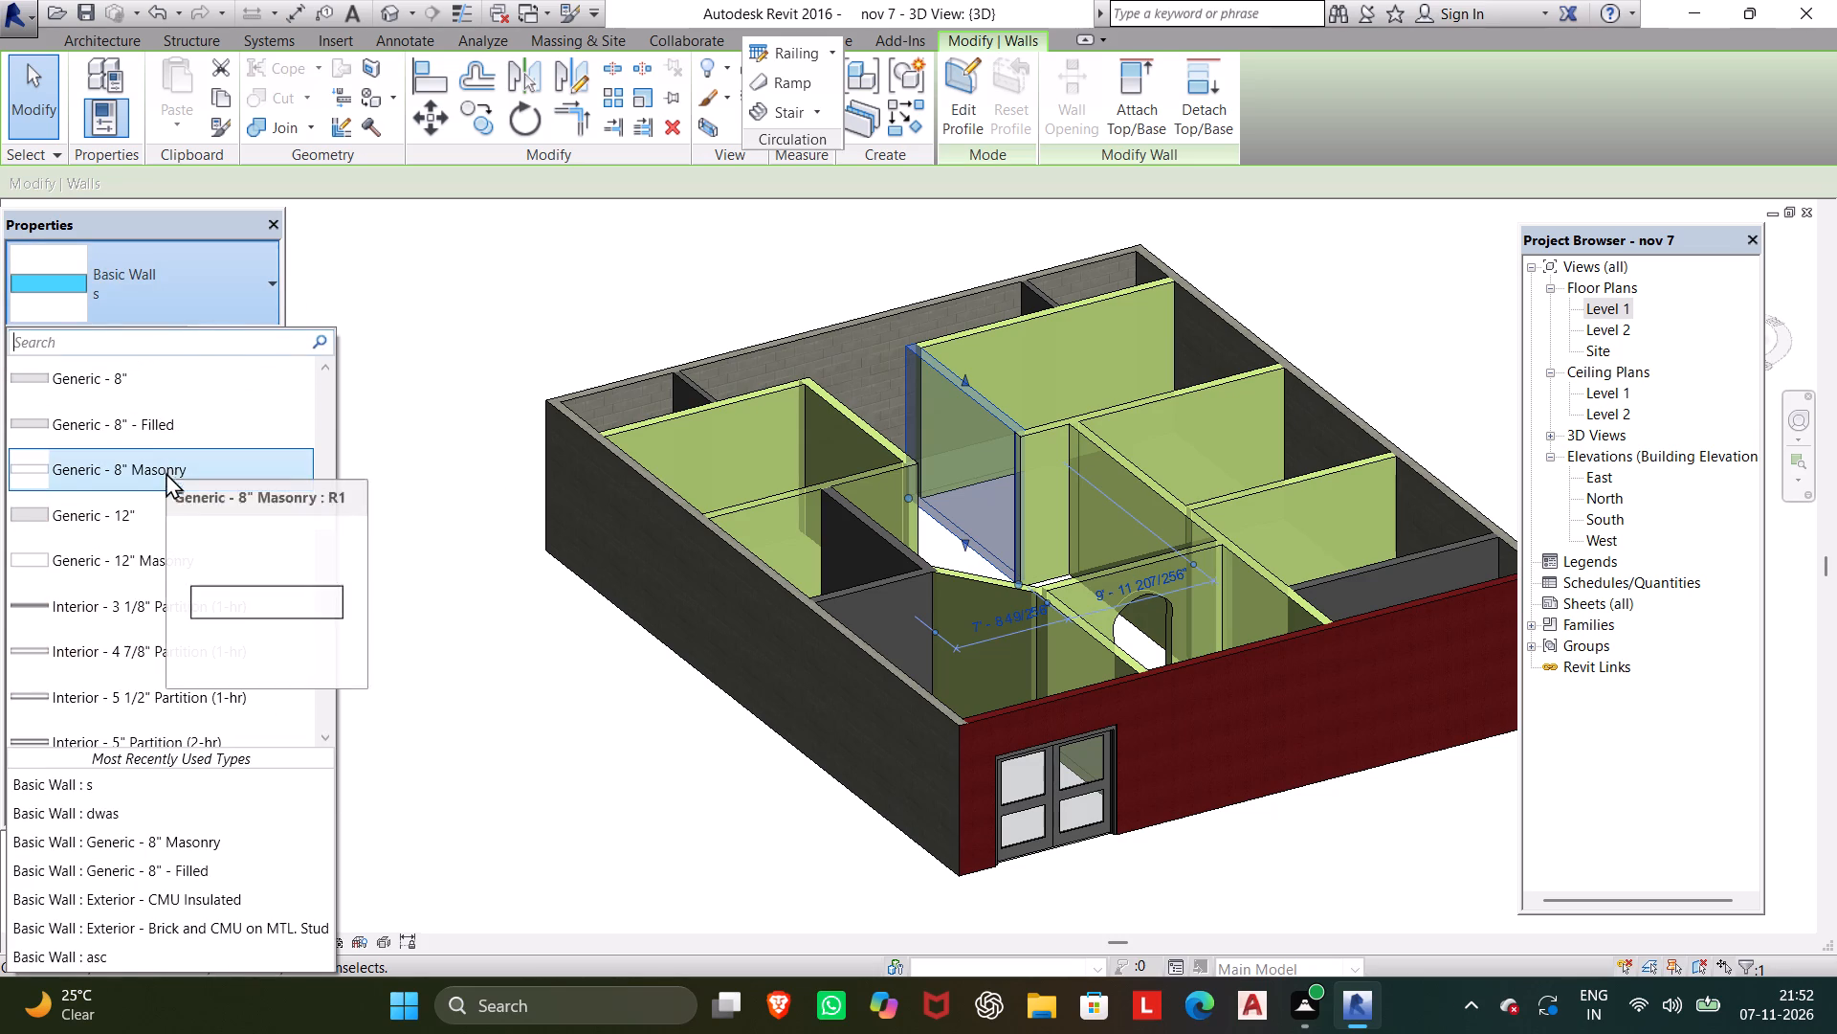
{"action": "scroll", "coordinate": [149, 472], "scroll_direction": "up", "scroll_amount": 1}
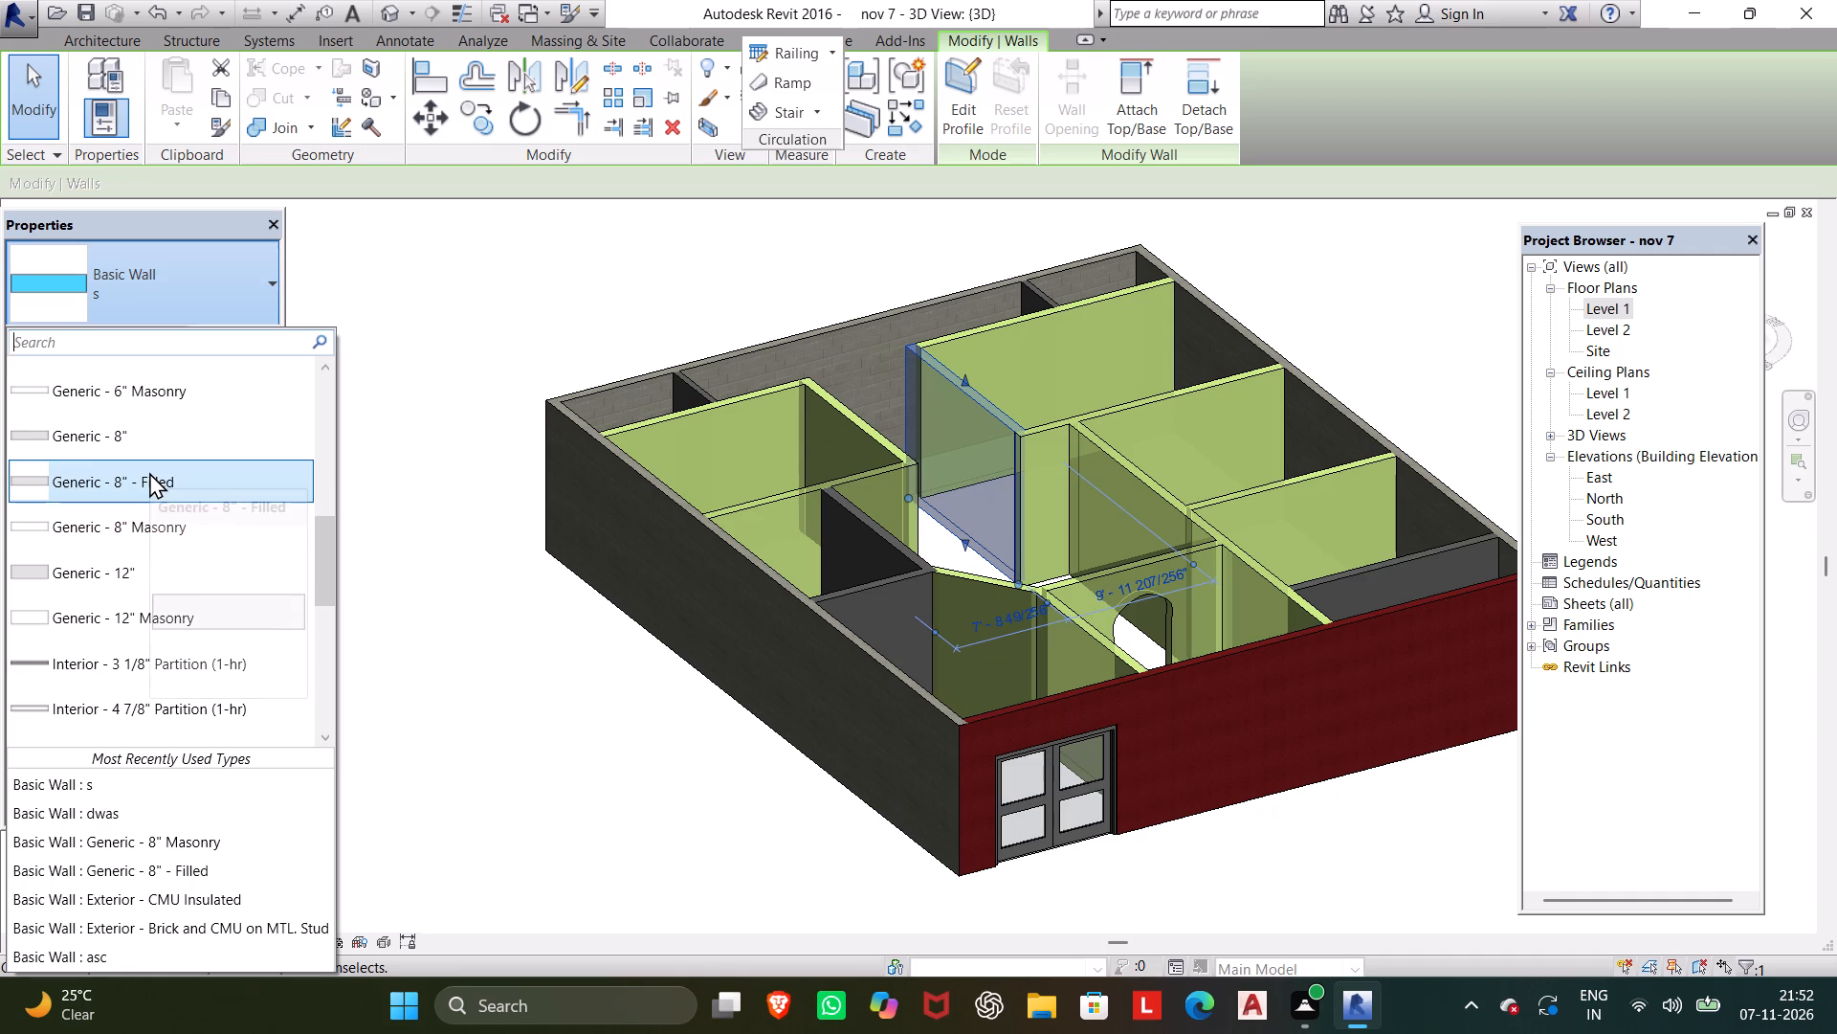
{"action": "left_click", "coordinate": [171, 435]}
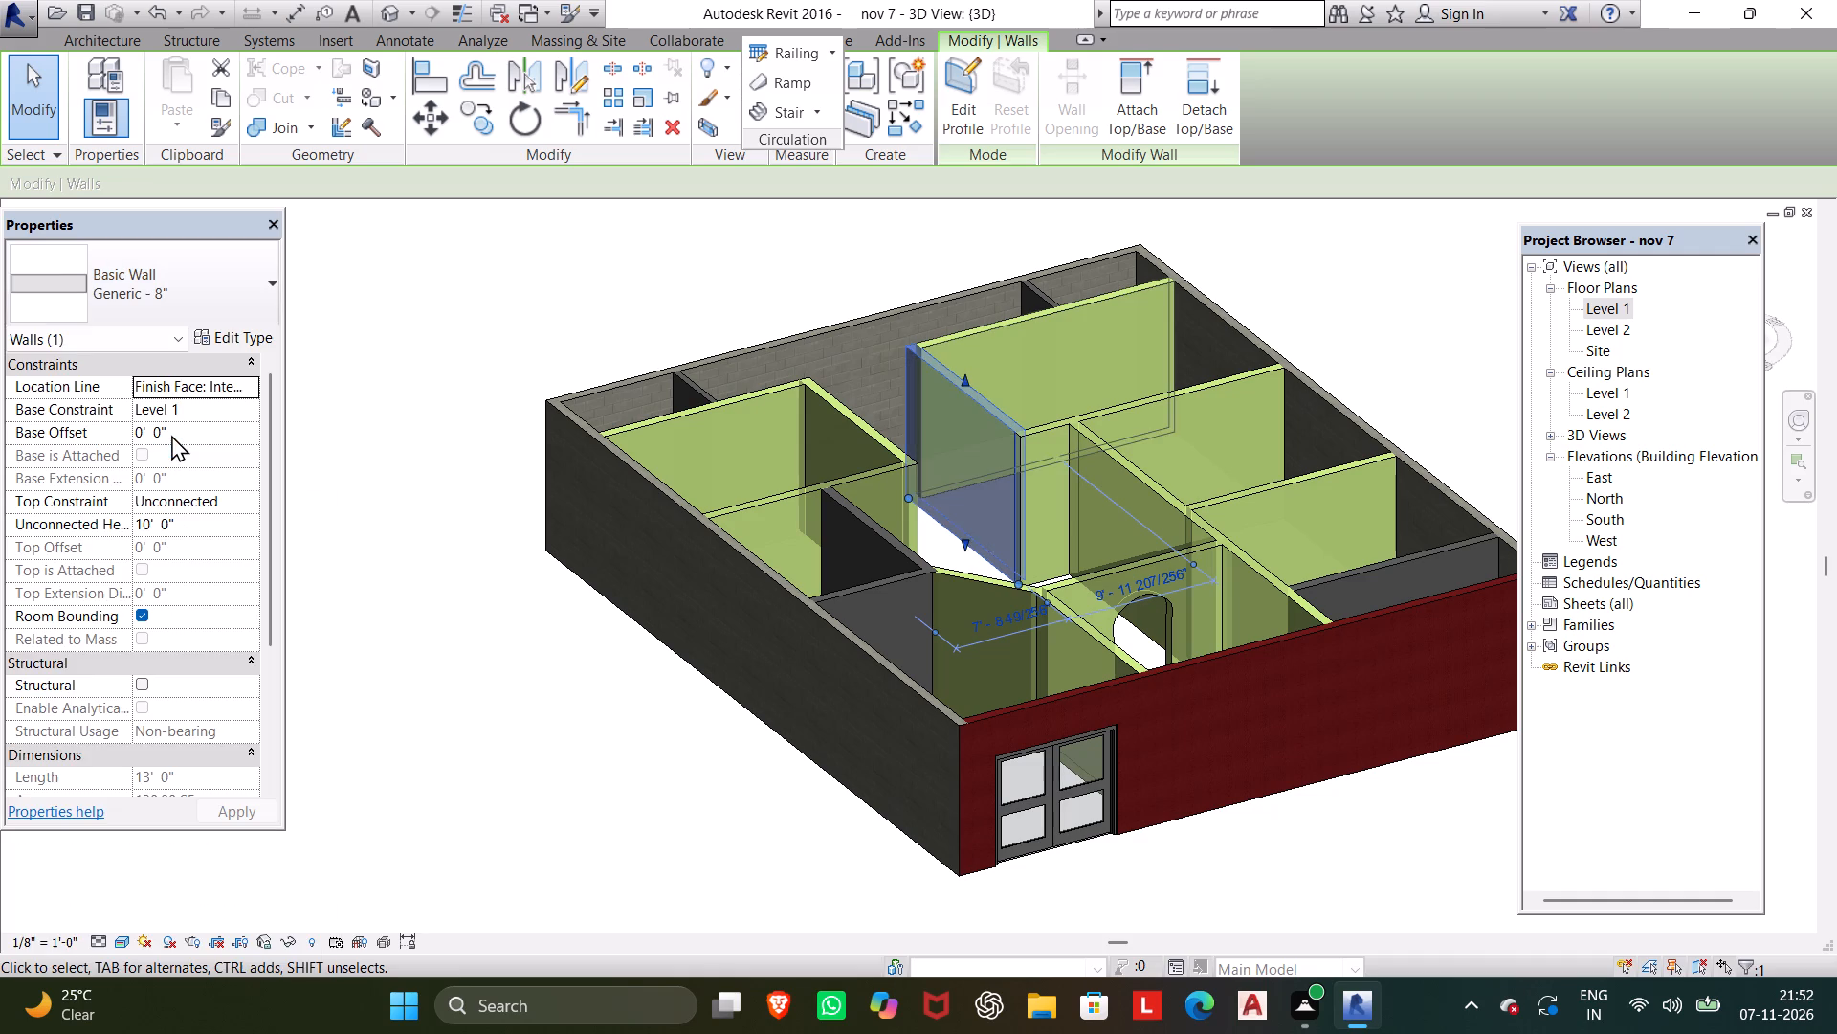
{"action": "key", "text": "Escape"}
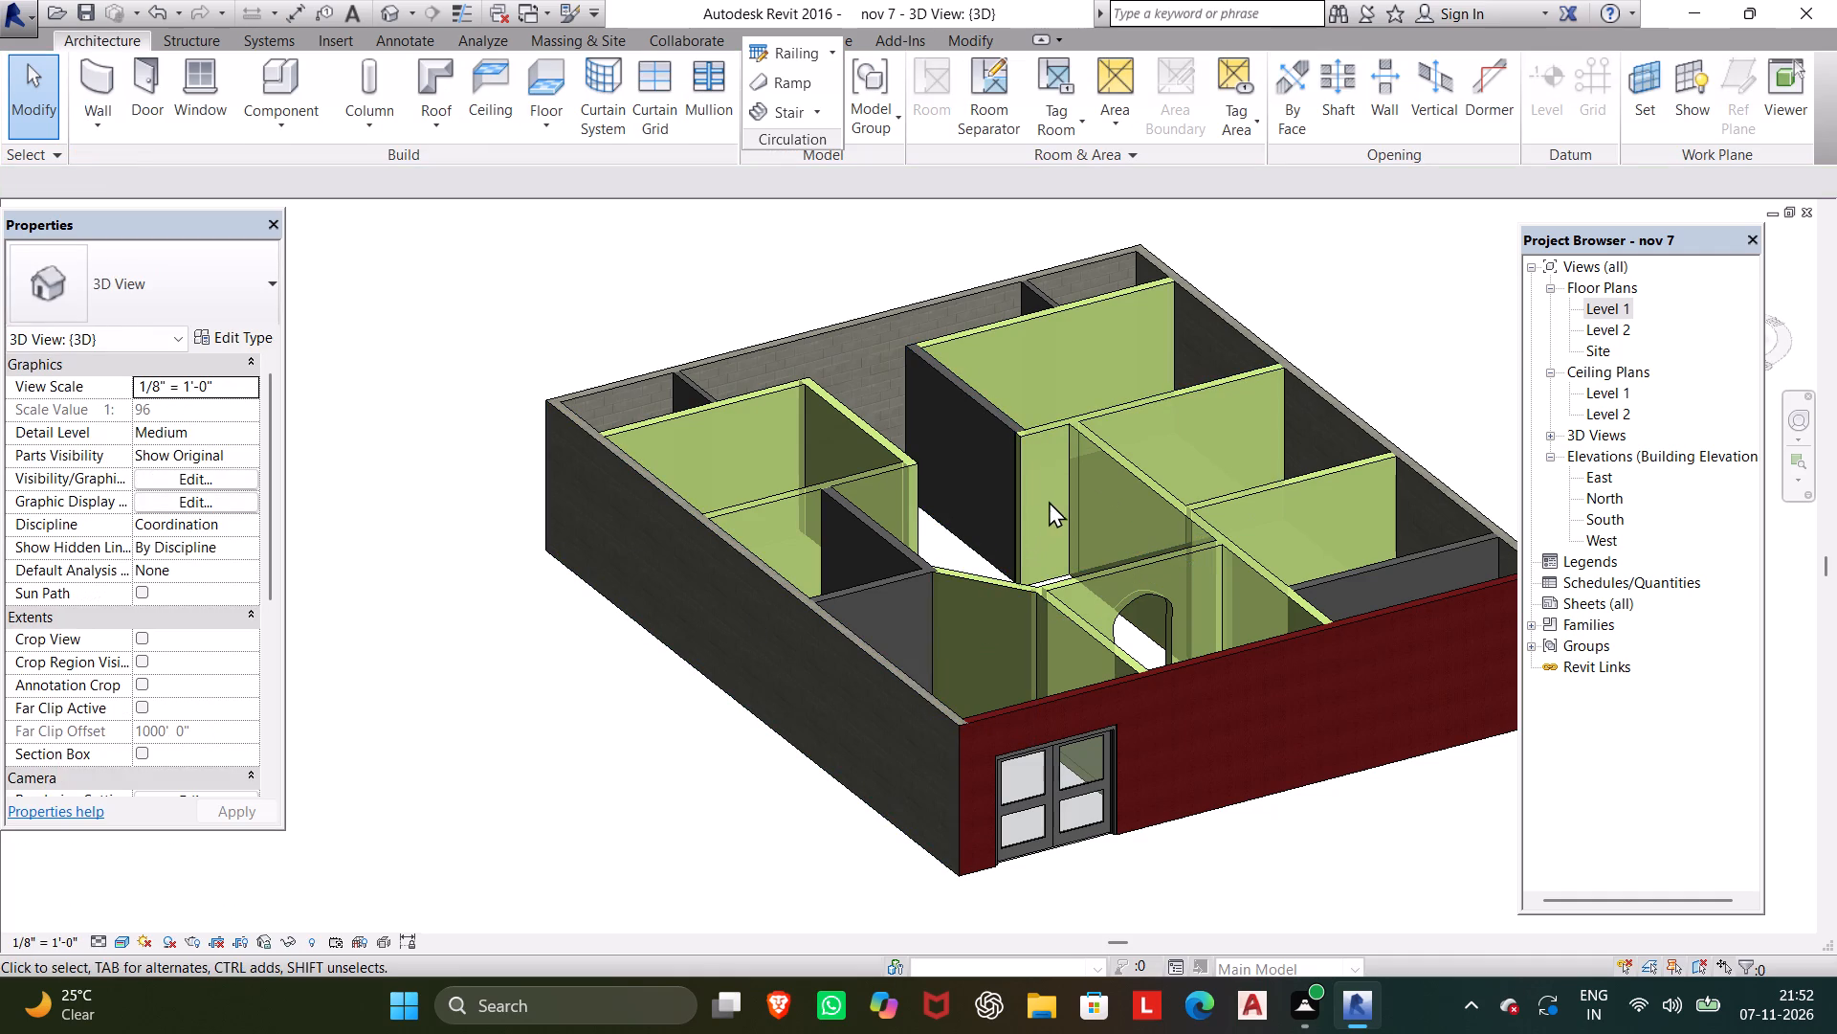
Undo the single wall's type change and the earlier application of type s to the interior partitions.
{"action": "key", "text": "ctrl+z"}
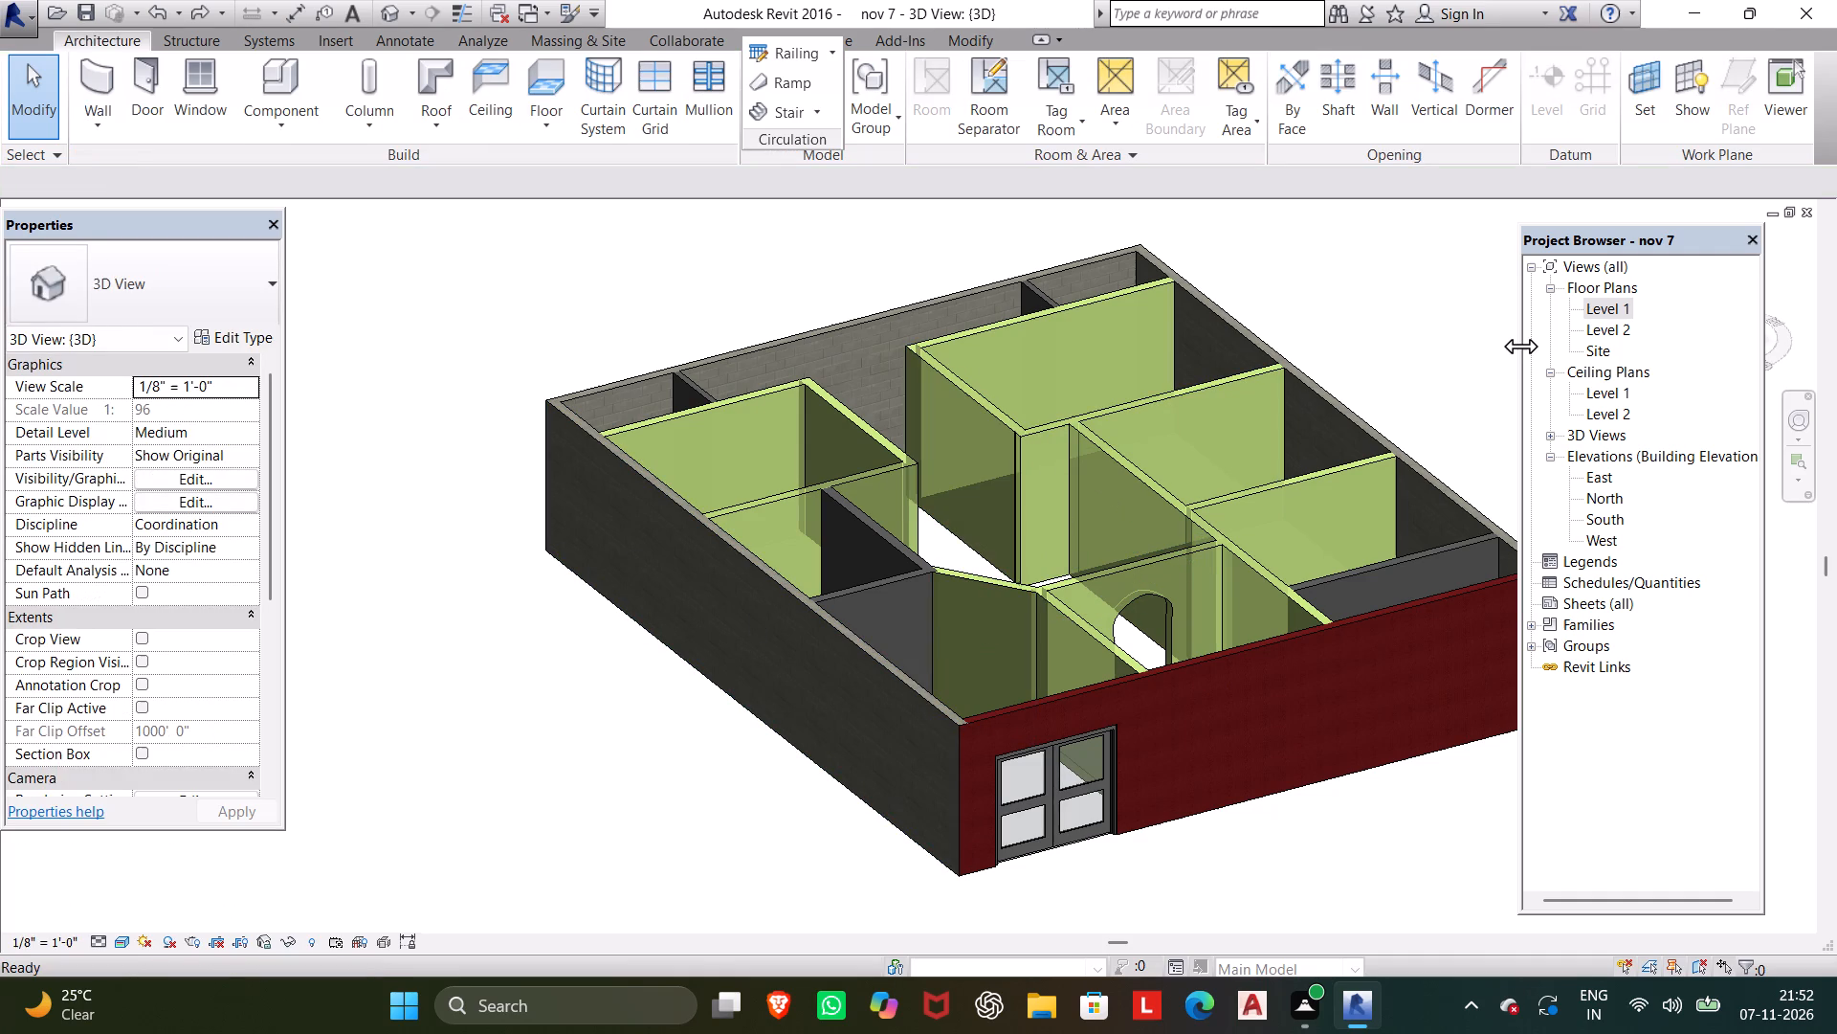
{"action": "key", "text": "ctrl+z"}
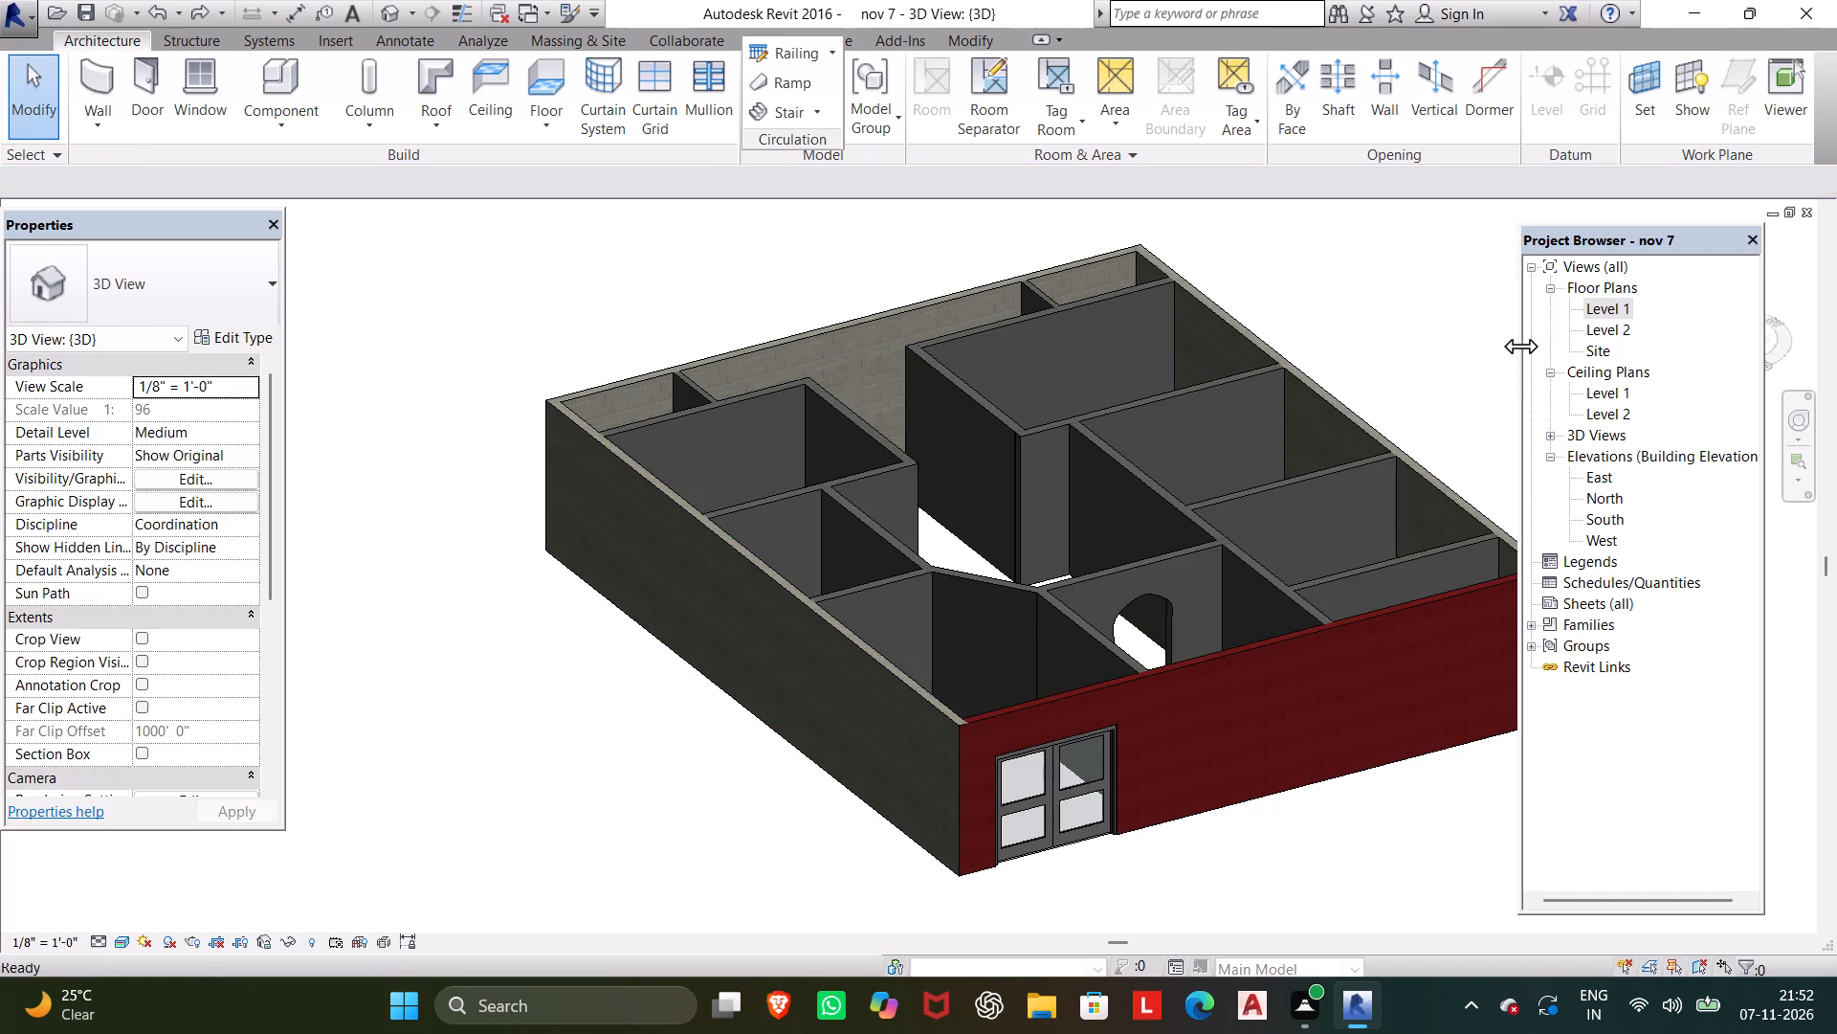
Open the Level 1 floor plan.
{"action": "double_click", "coordinate": [1583, 302]}
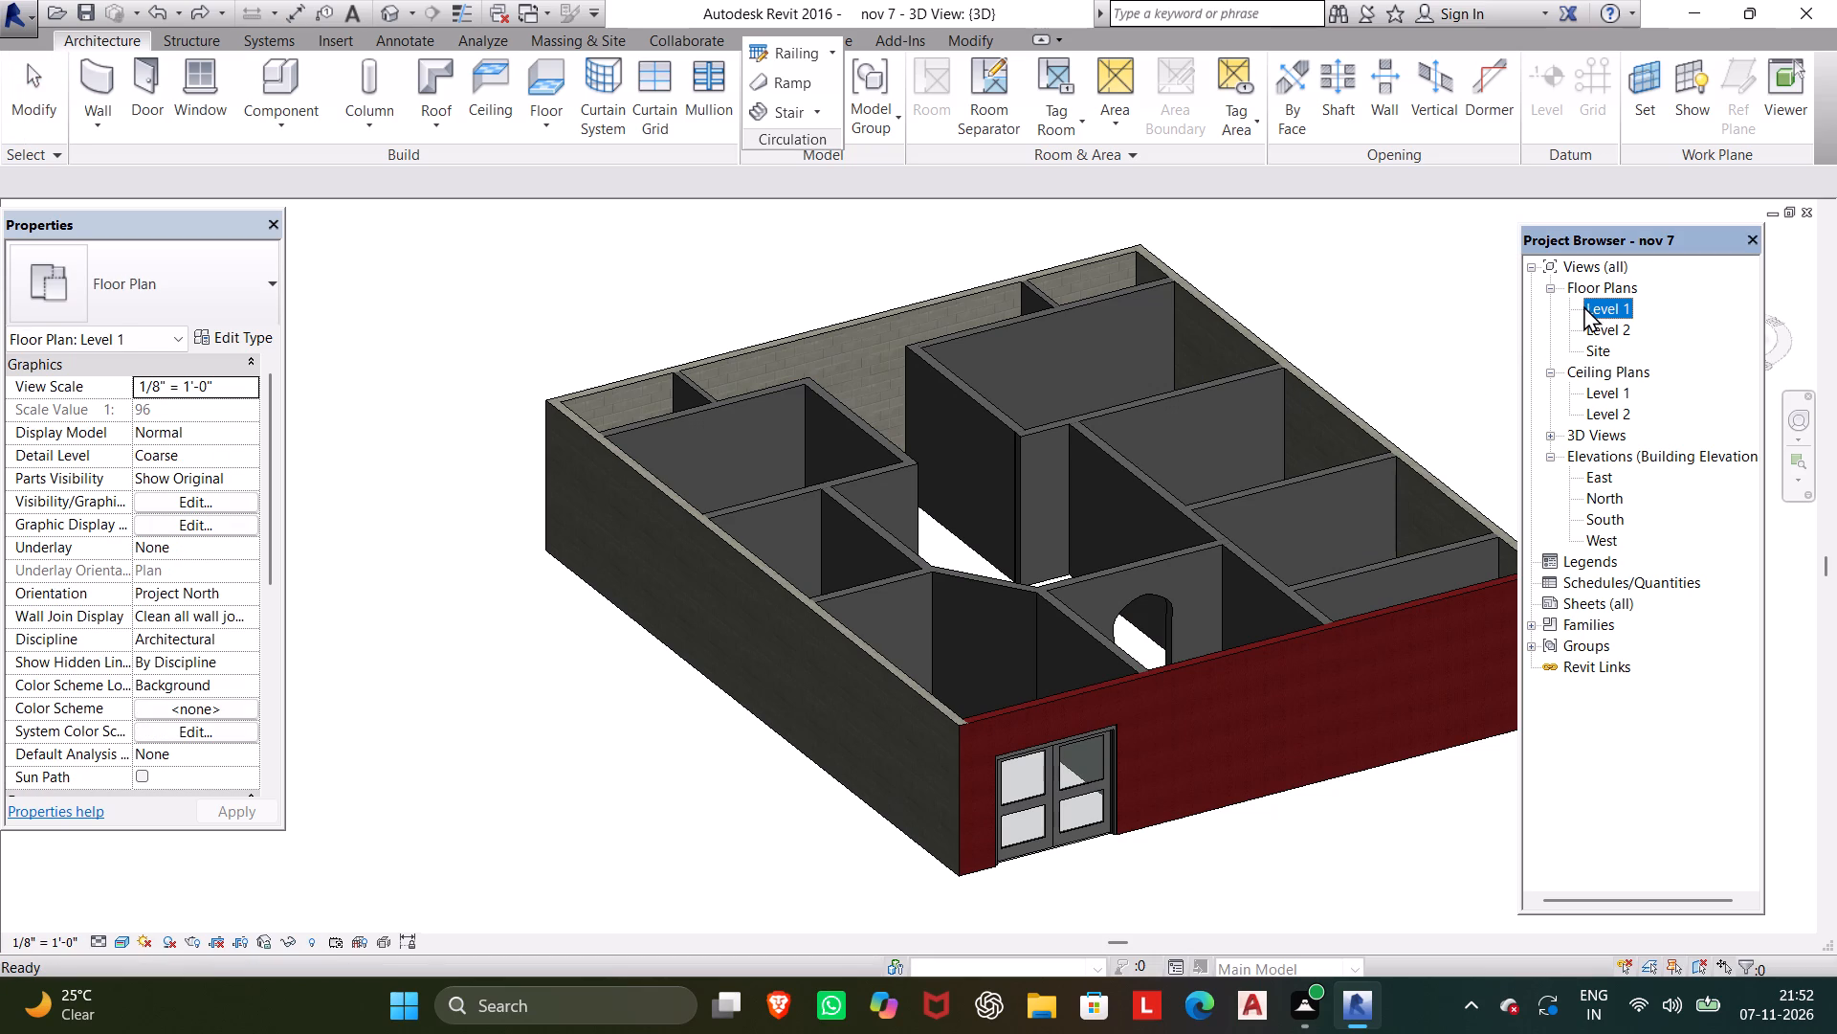
{"action": "left_click", "coordinate": [1598, 305]}
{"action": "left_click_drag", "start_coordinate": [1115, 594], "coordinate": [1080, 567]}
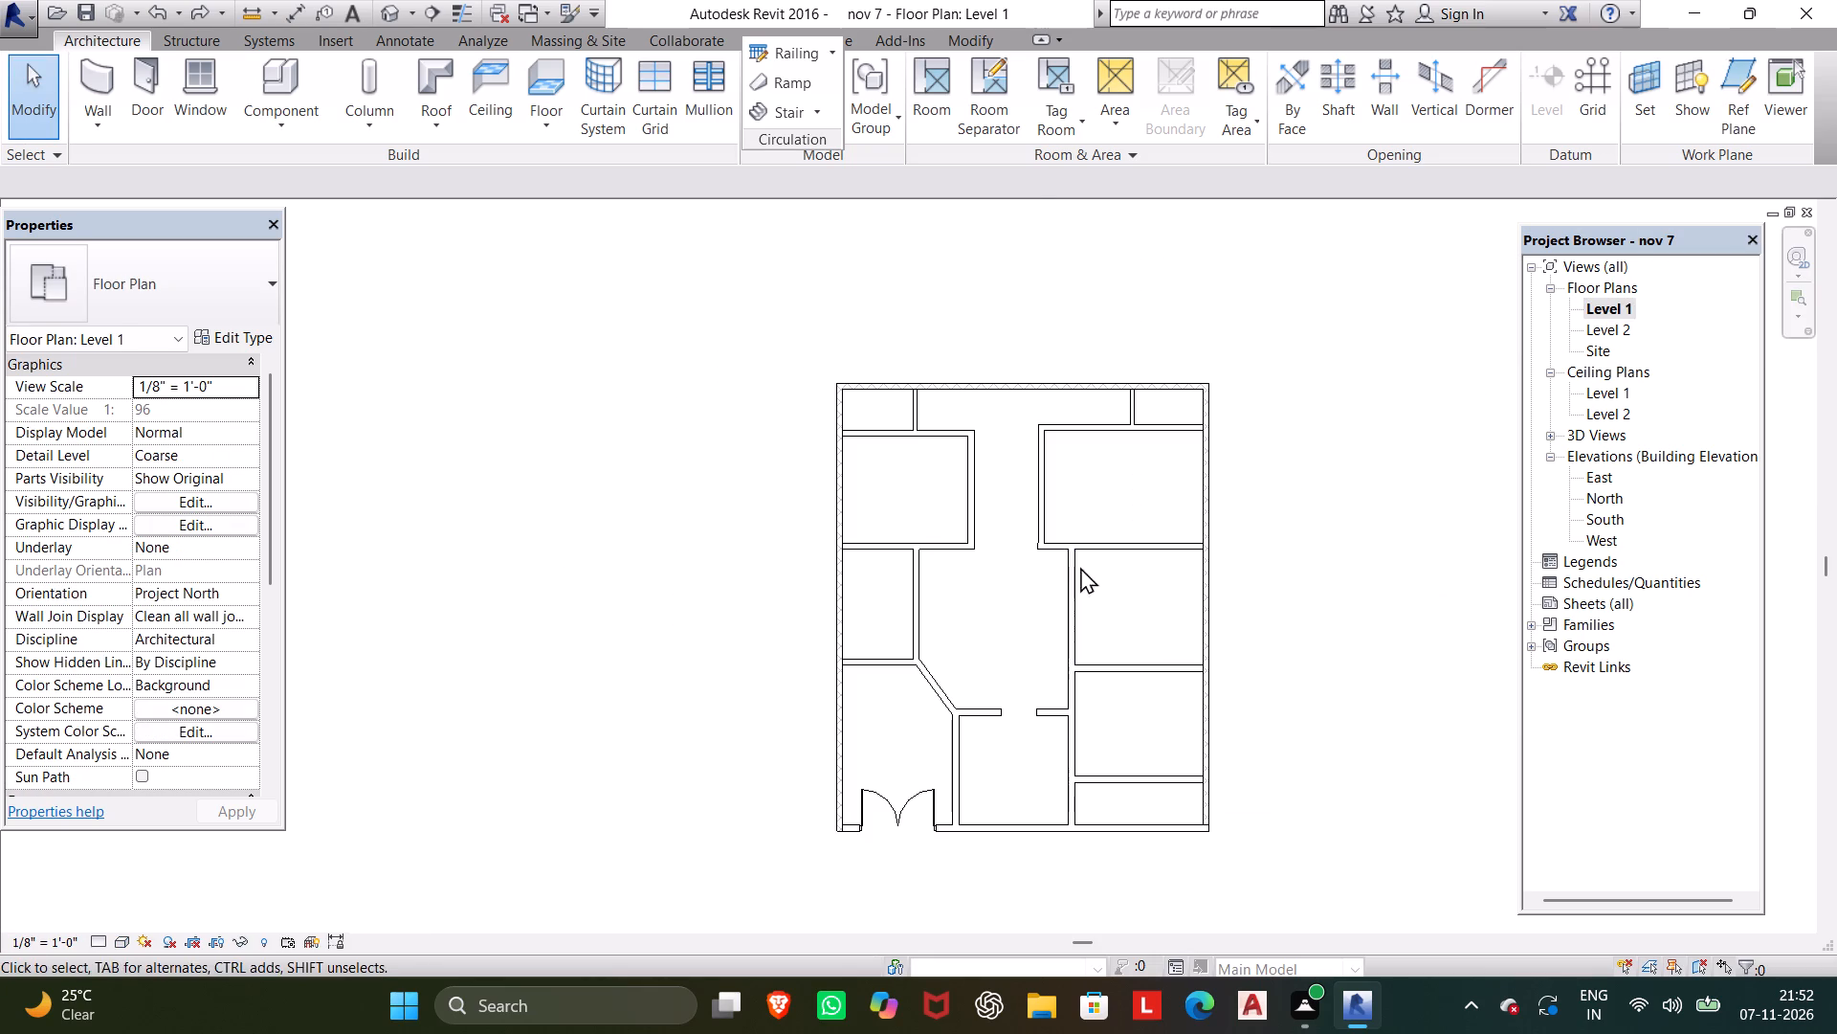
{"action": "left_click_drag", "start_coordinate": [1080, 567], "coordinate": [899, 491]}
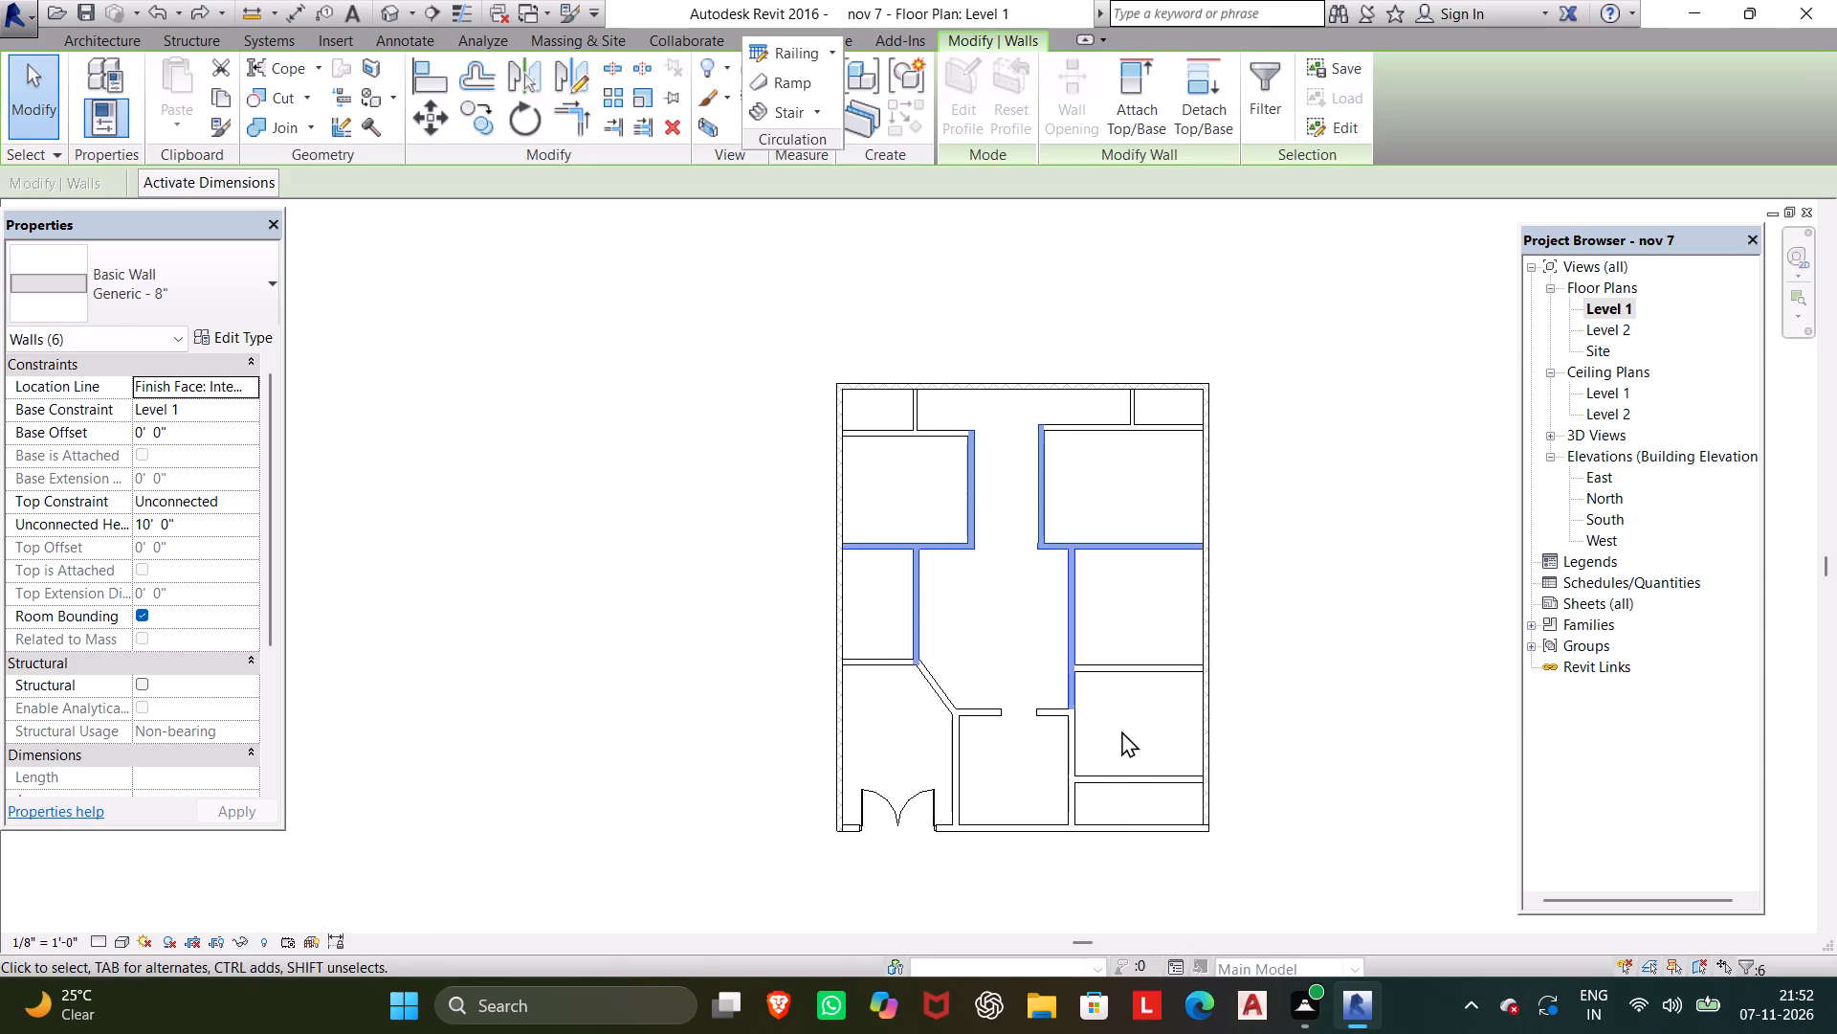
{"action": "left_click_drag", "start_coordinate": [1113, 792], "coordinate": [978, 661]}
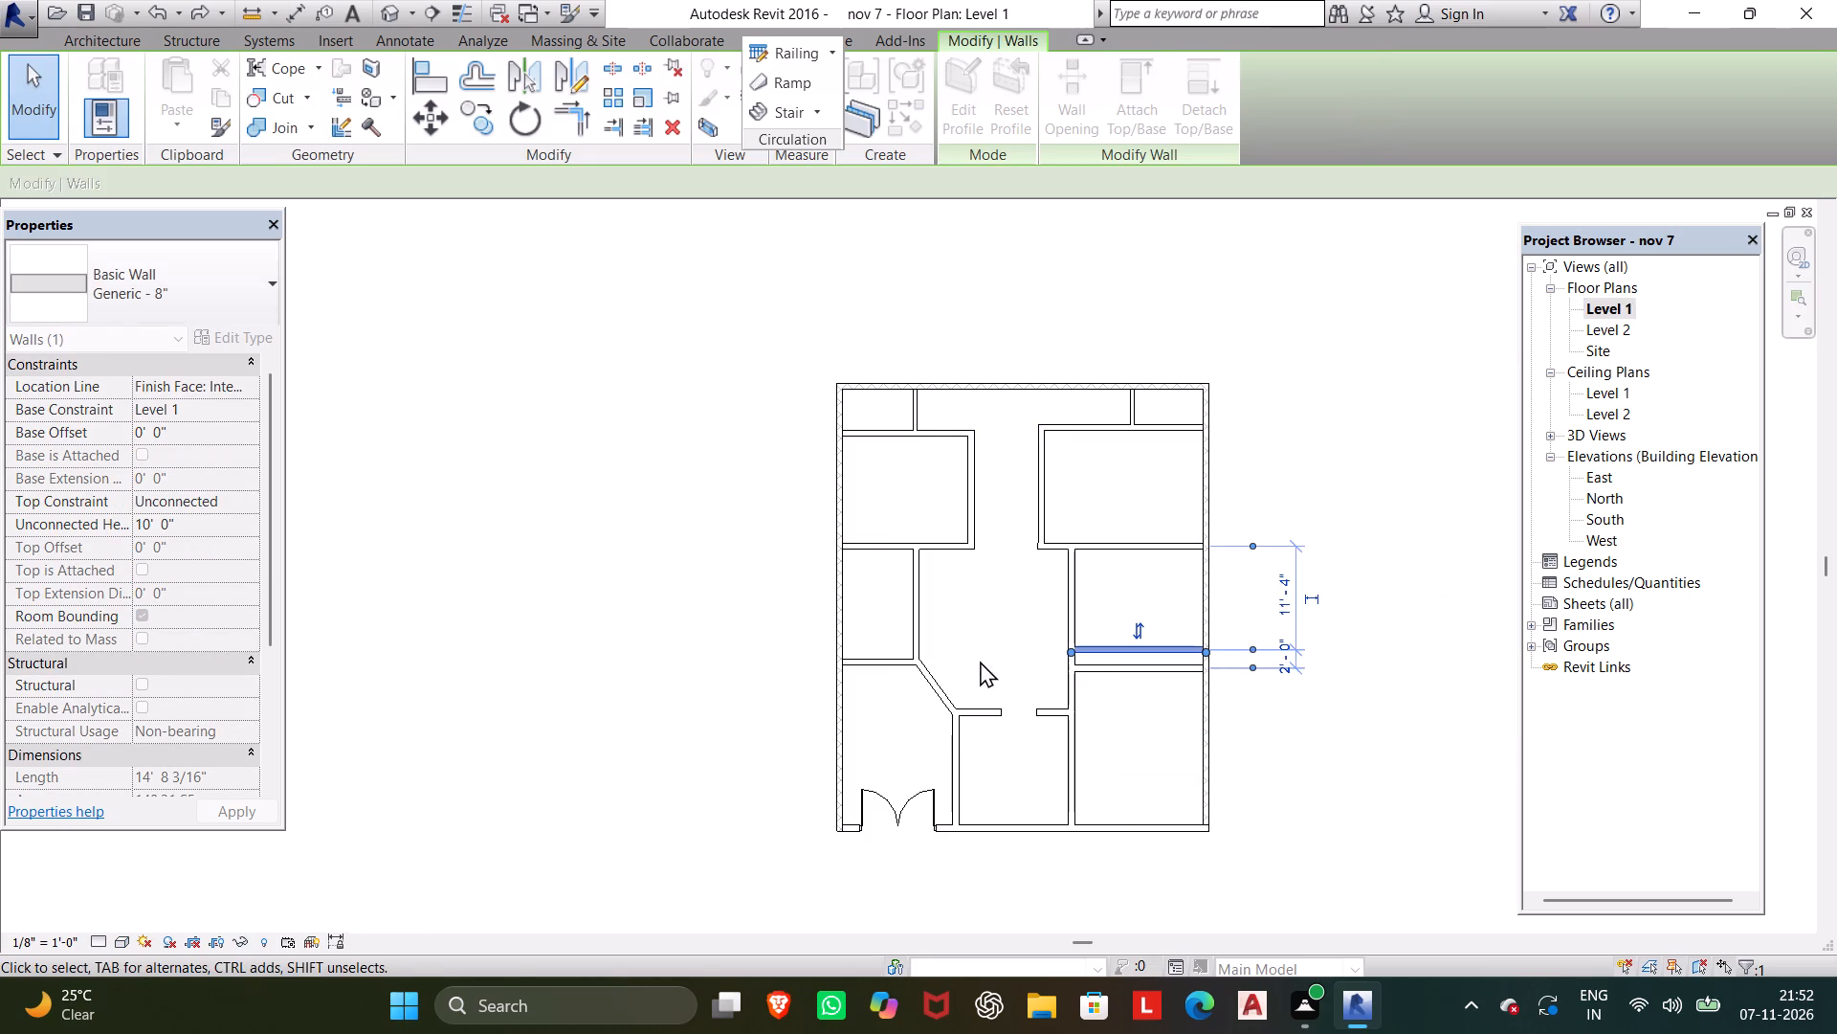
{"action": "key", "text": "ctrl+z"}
Select the eleven interior partition walls around the corridor and front rooms and duplicate their Generic - 8" type under the name fevzs.
{"action": "left_click_drag", "start_coordinate": [1118, 802], "coordinate": [1112, 802]}
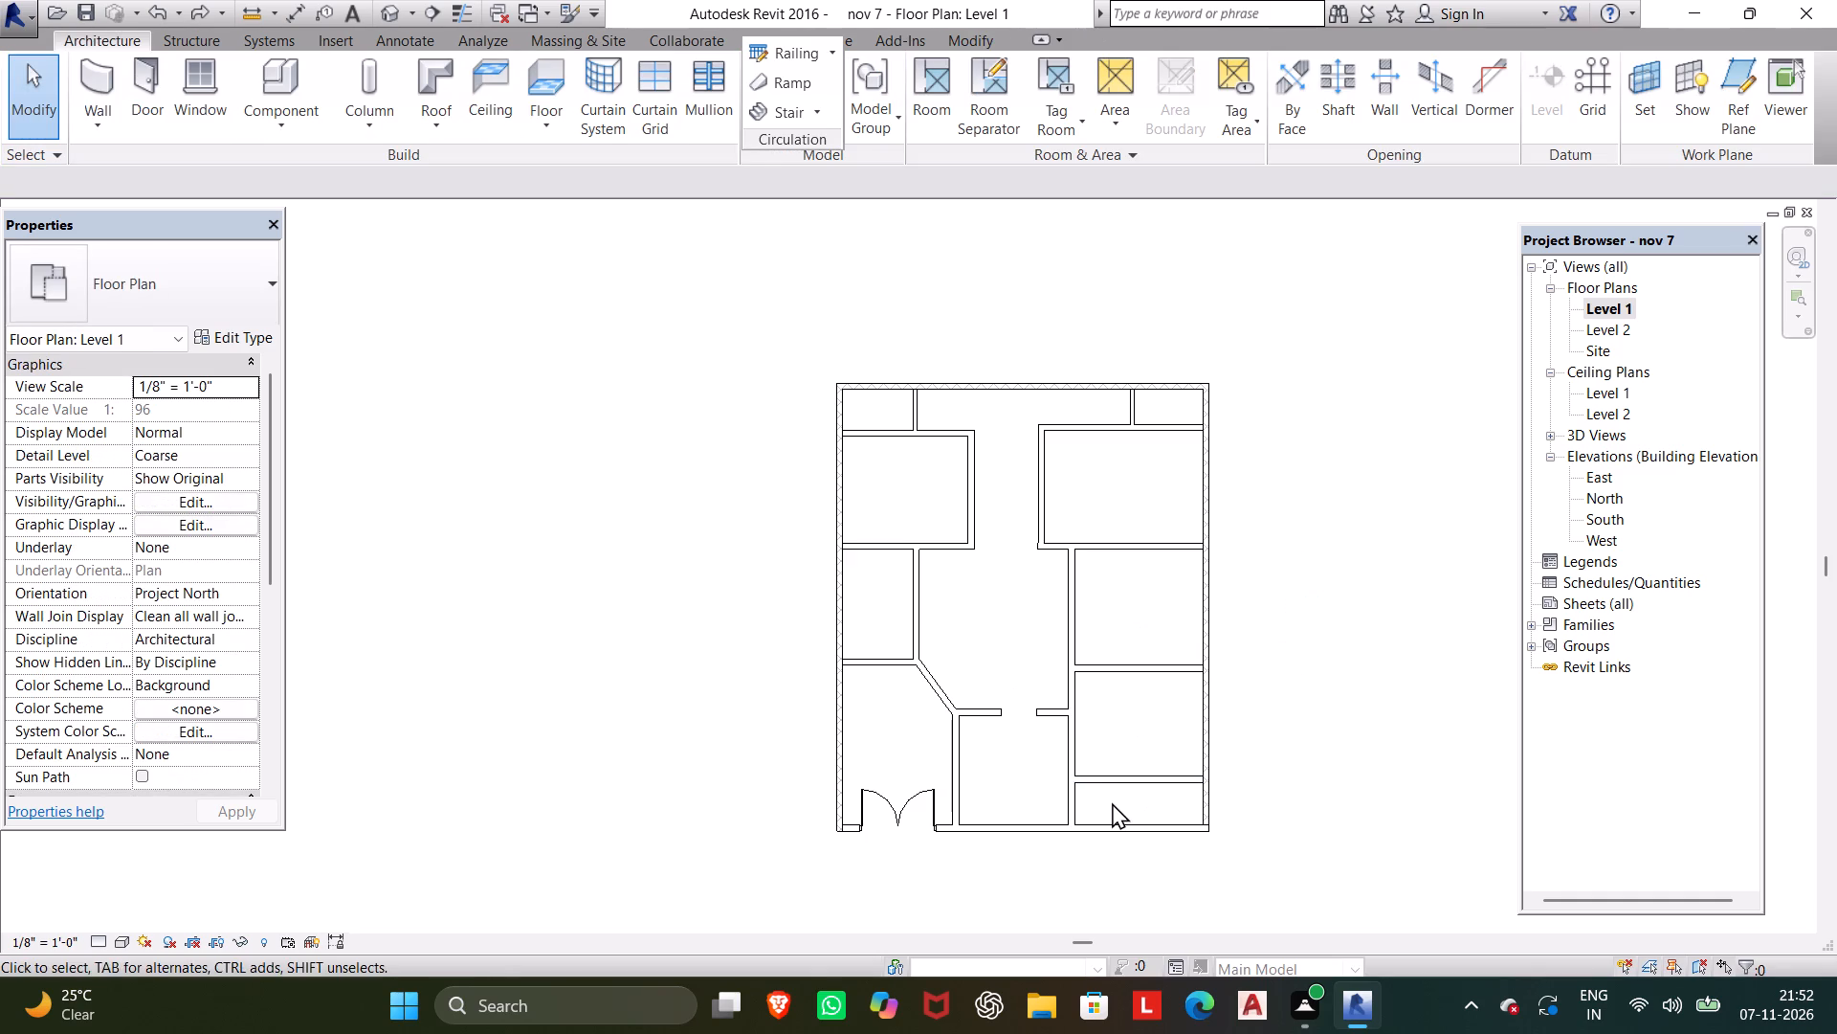
{"action": "left_click_drag", "start_coordinate": [1112, 802], "coordinate": [957, 498]}
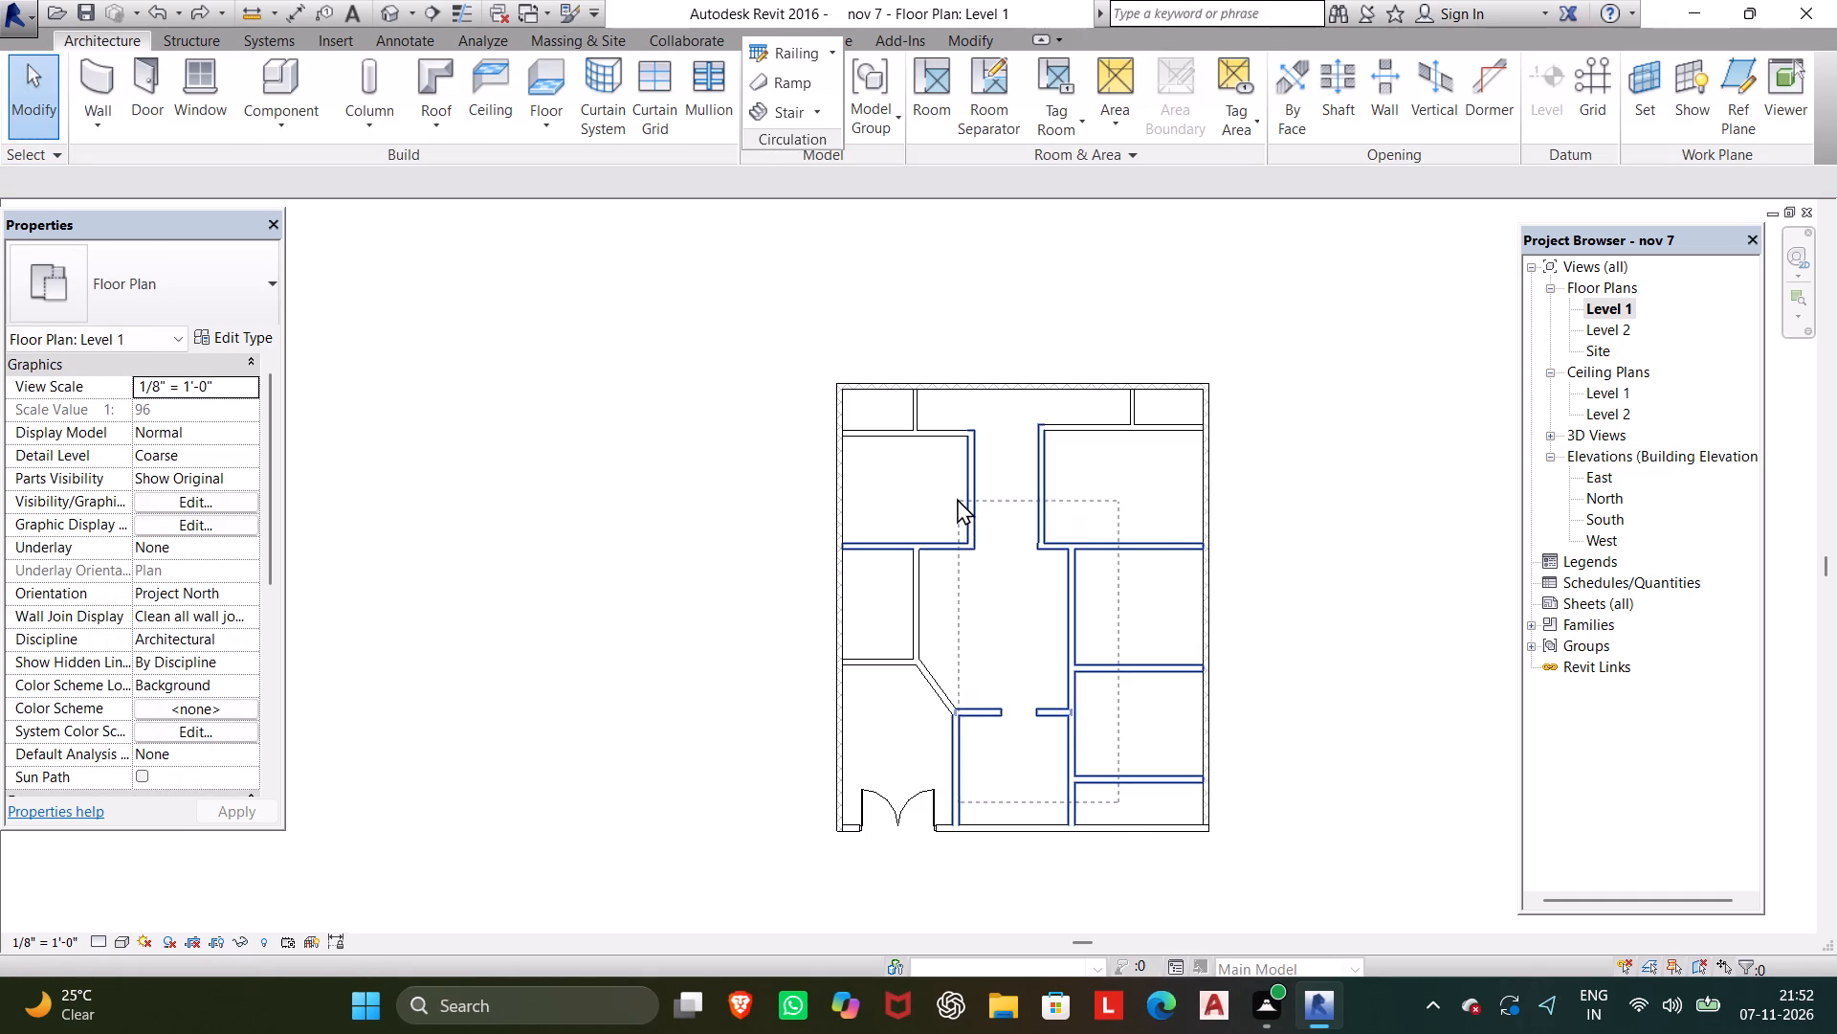
{"action": "left_click_drag", "start_coordinate": [957, 498], "coordinate": [954, 487]}
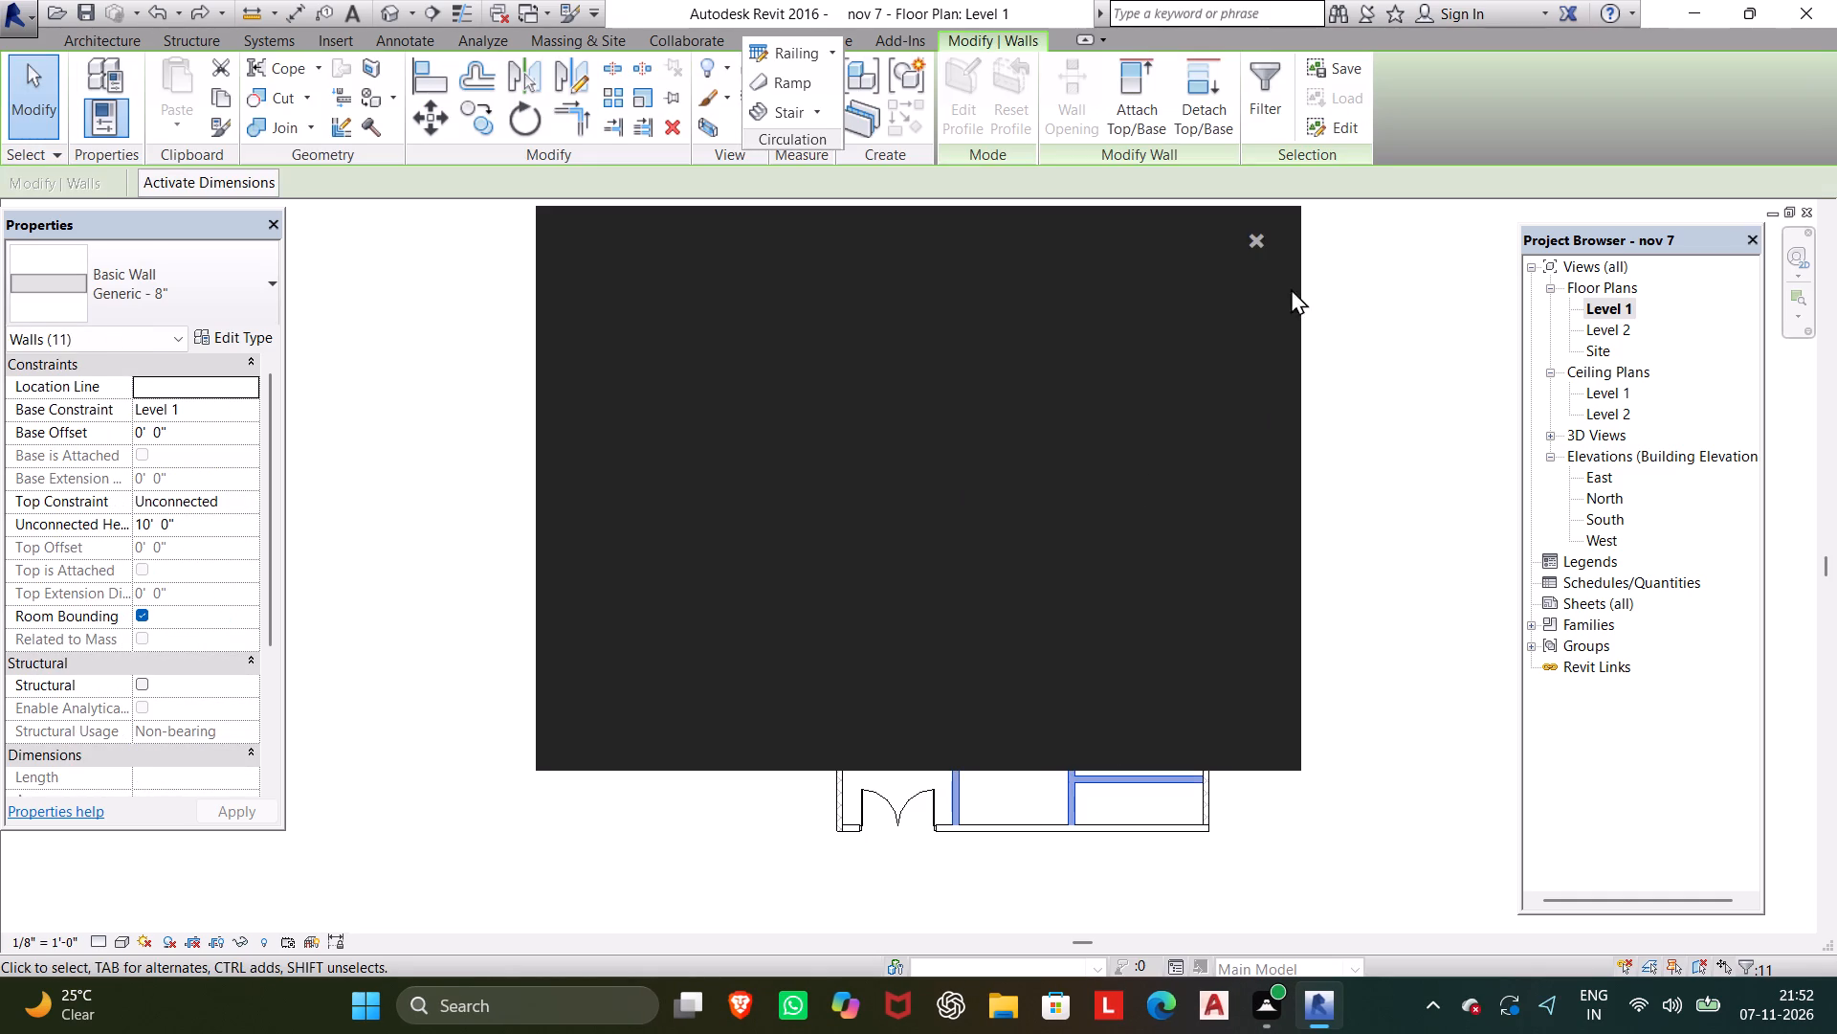
{"action": "left_click", "coordinate": [1248, 235]}
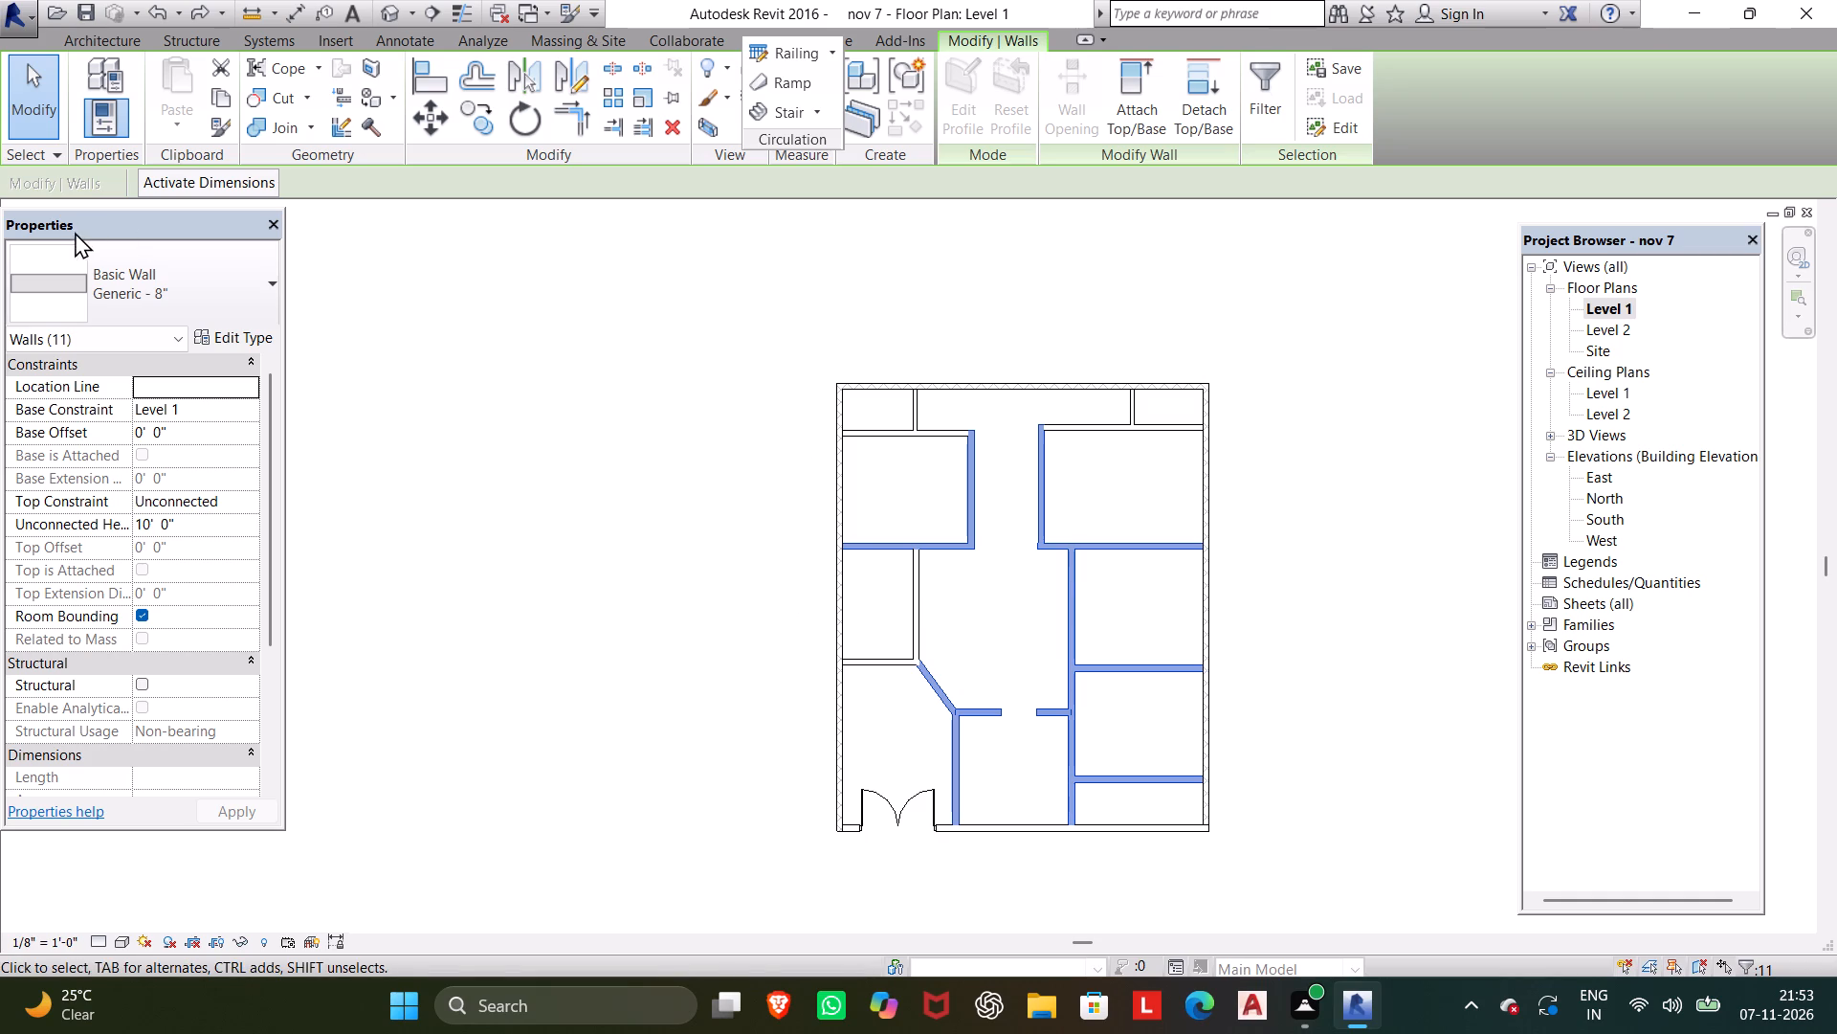
{"action": "left_click", "coordinate": [255, 339]}
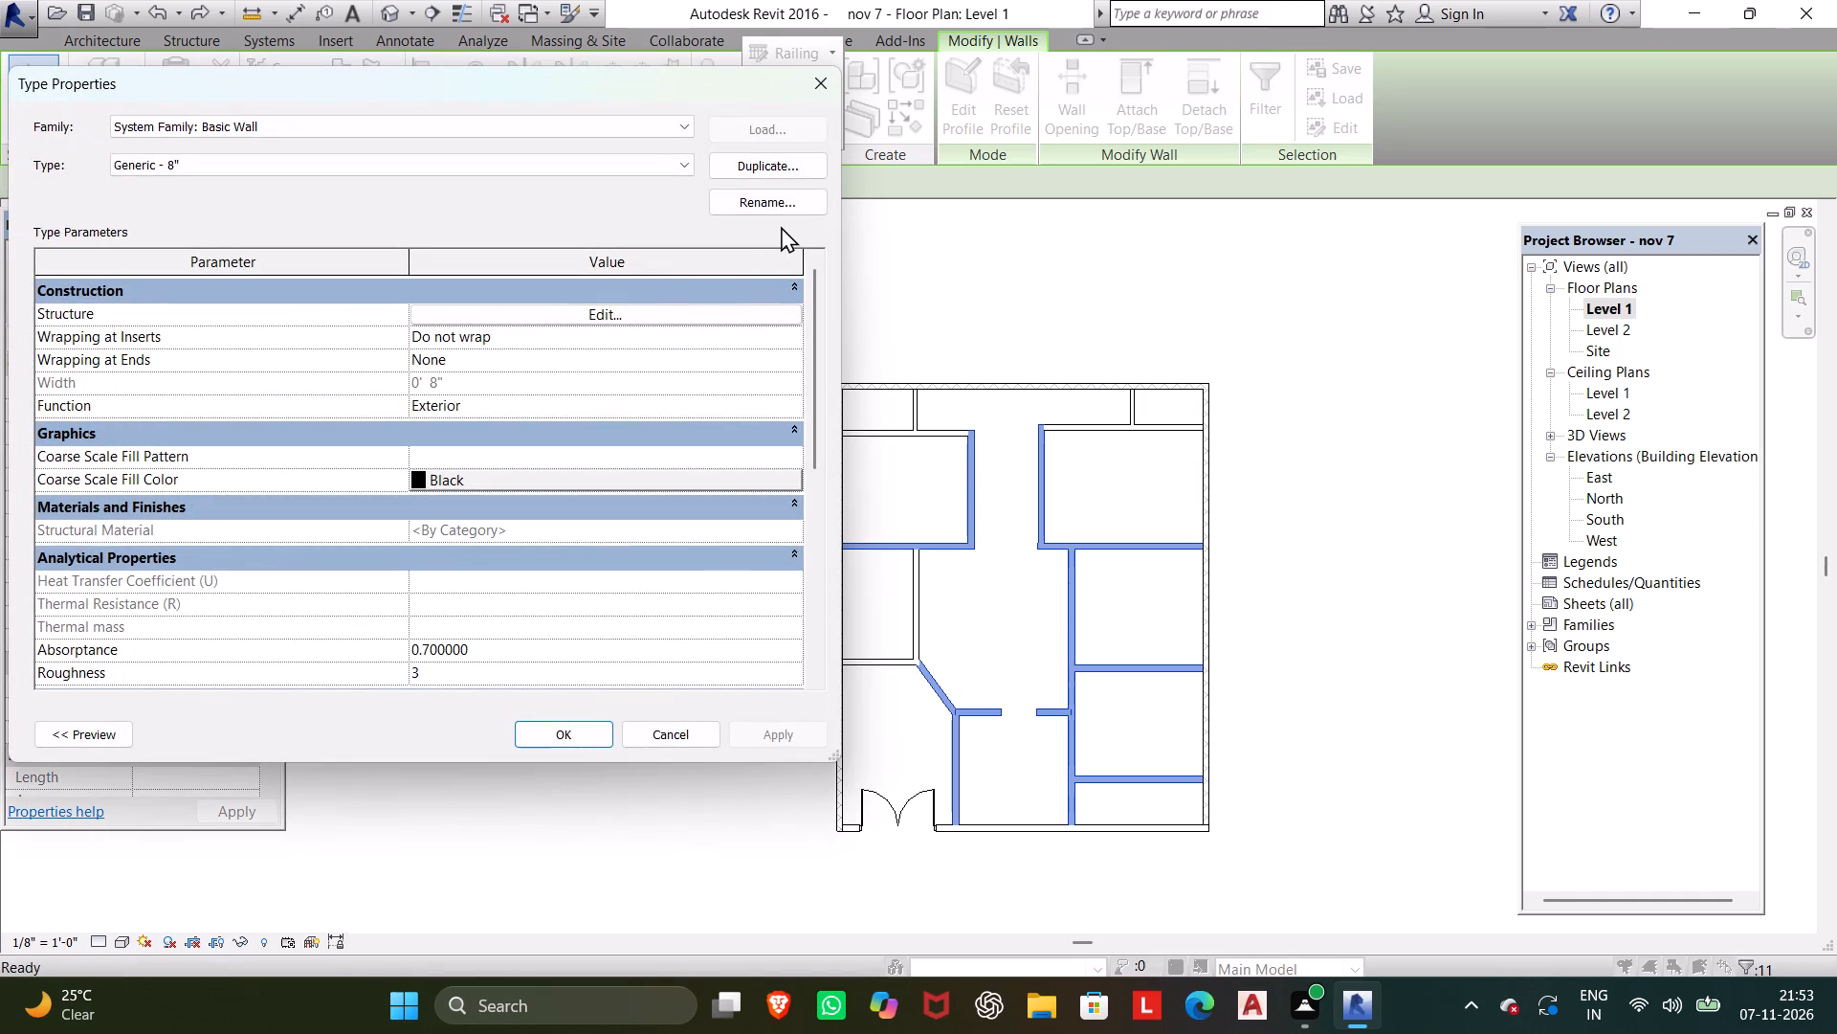
{"action": "left_click", "coordinate": [786, 161]}
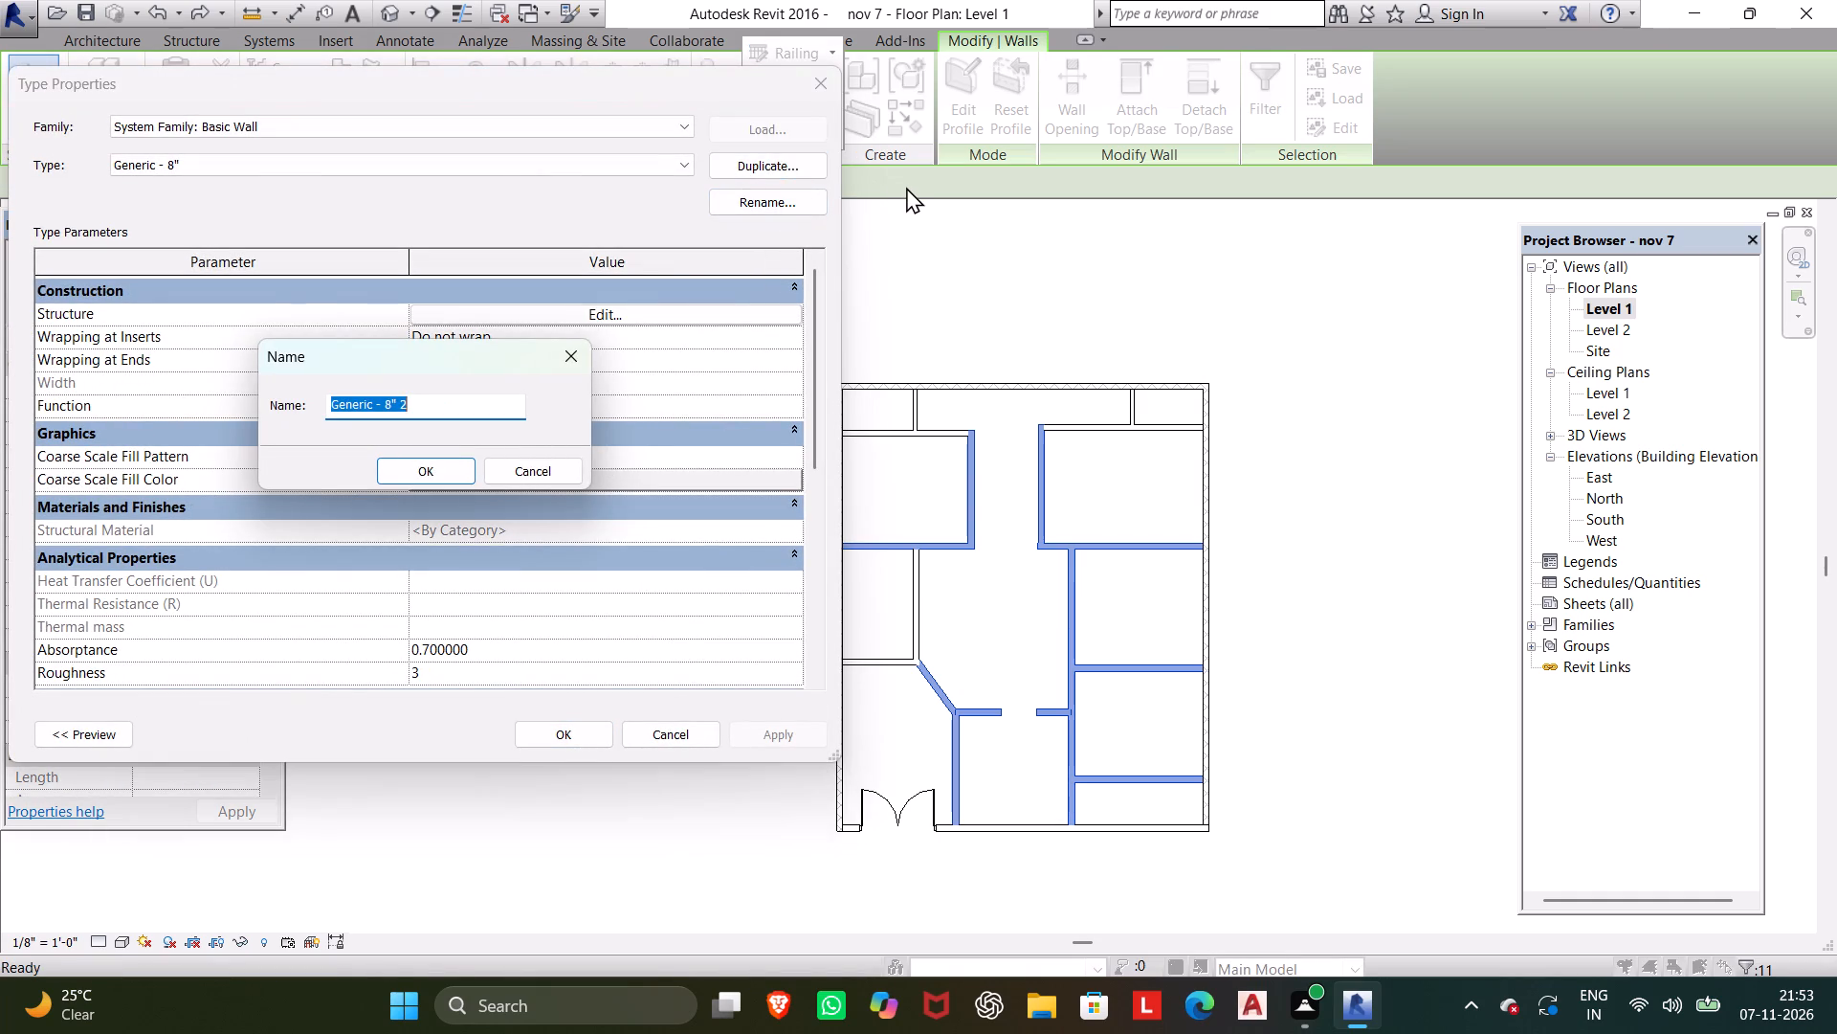
{"action": "key", "text": "s"}
{"action": "left_click", "coordinate": [405, 461]}
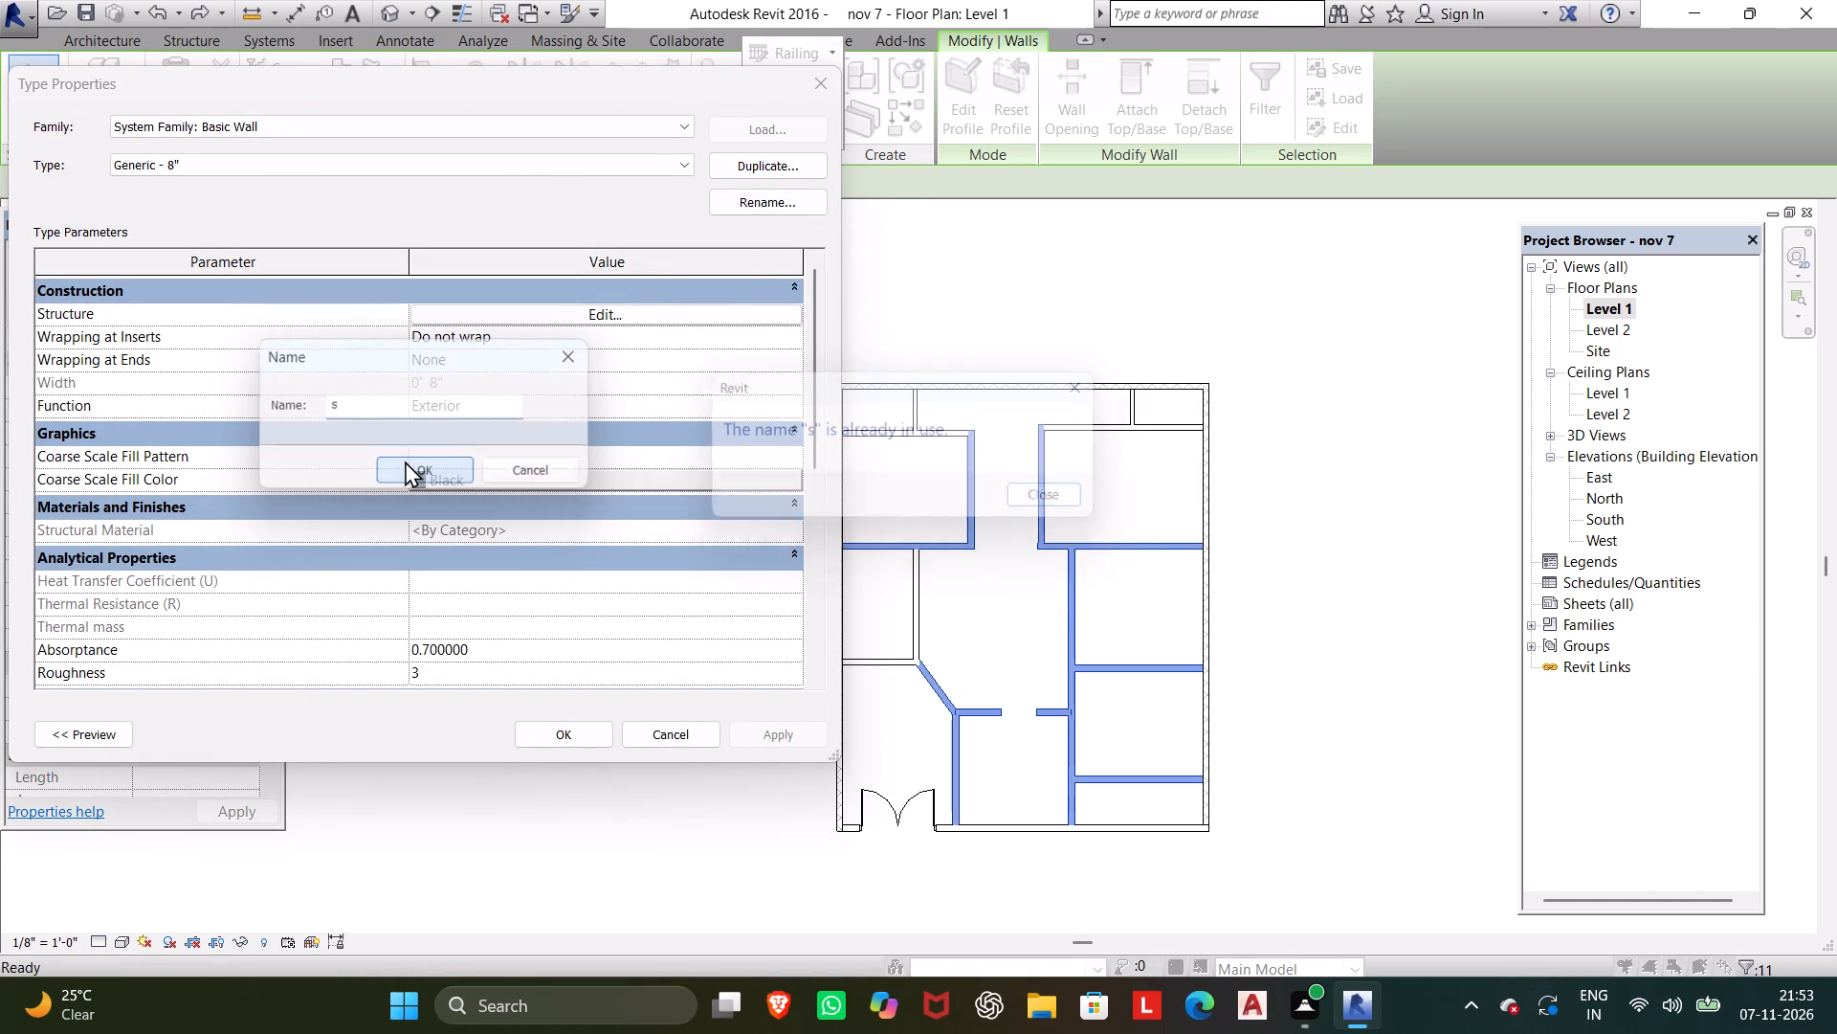
{"action": "left_click", "coordinate": [1075, 504]}
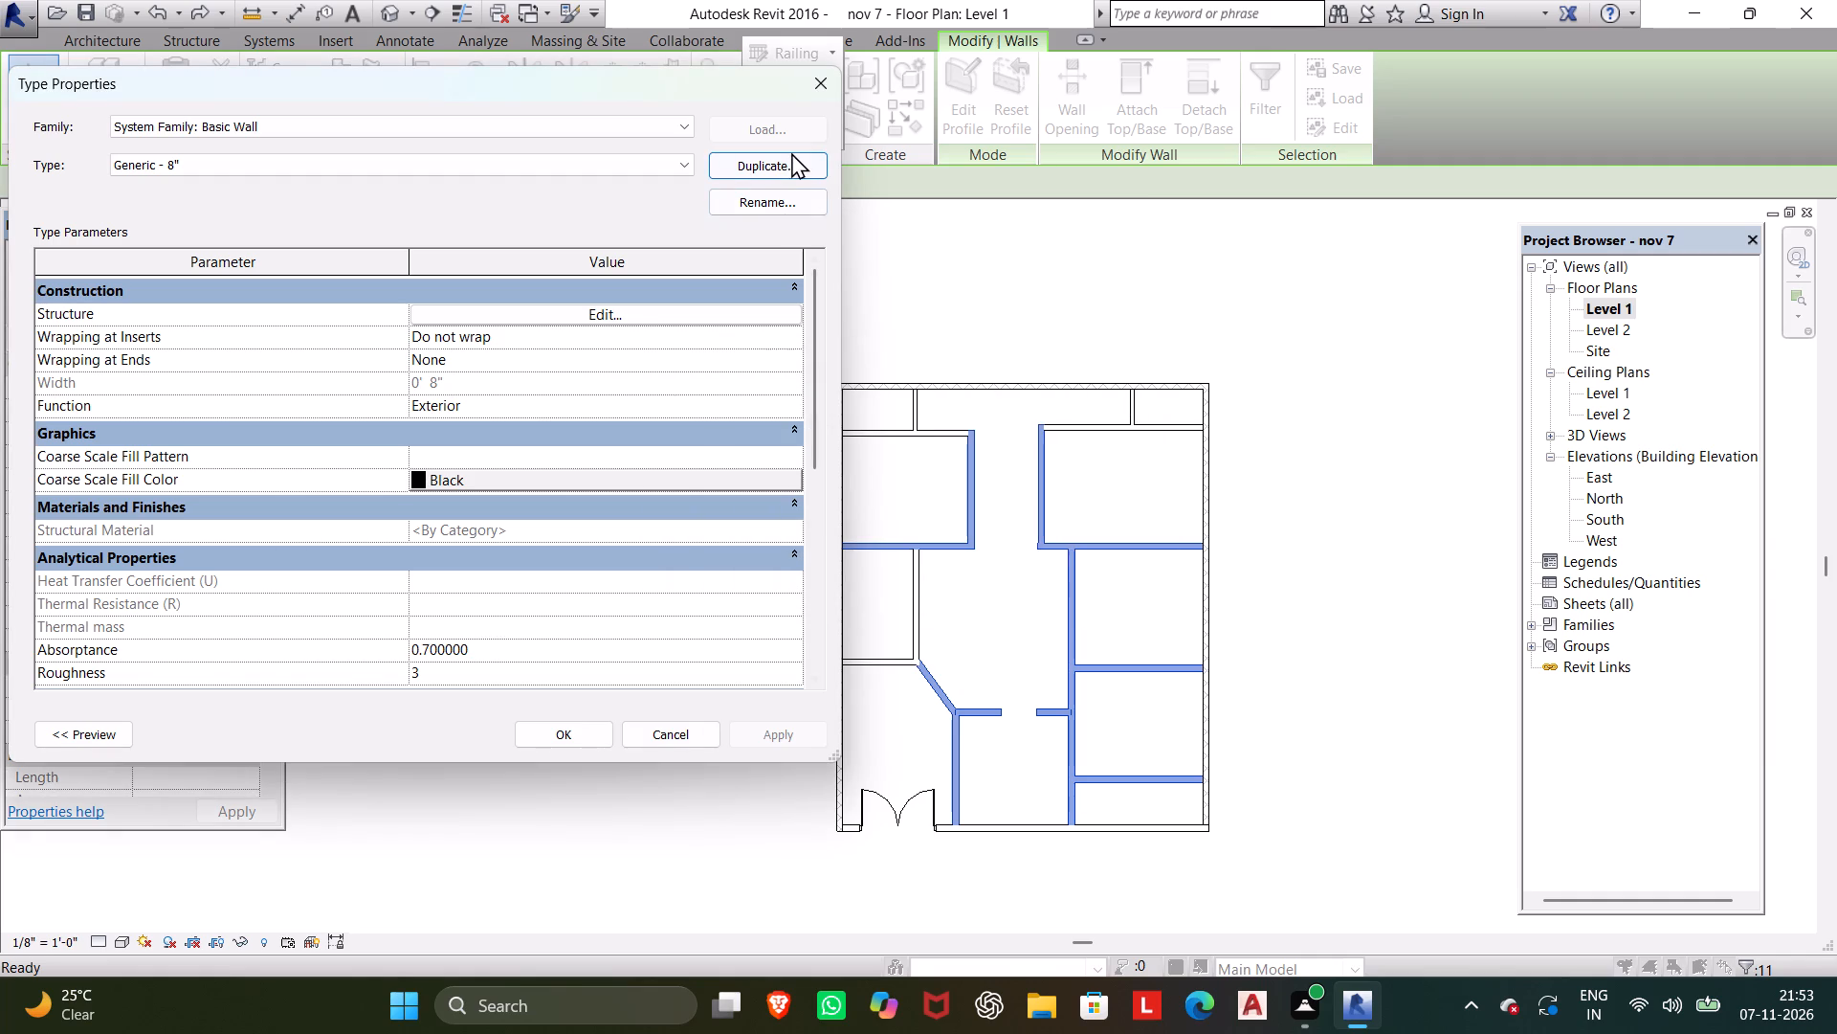
{"action": "left_click", "coordinate": [792, 174]}
{"action": "type", "text": "fevzs"}
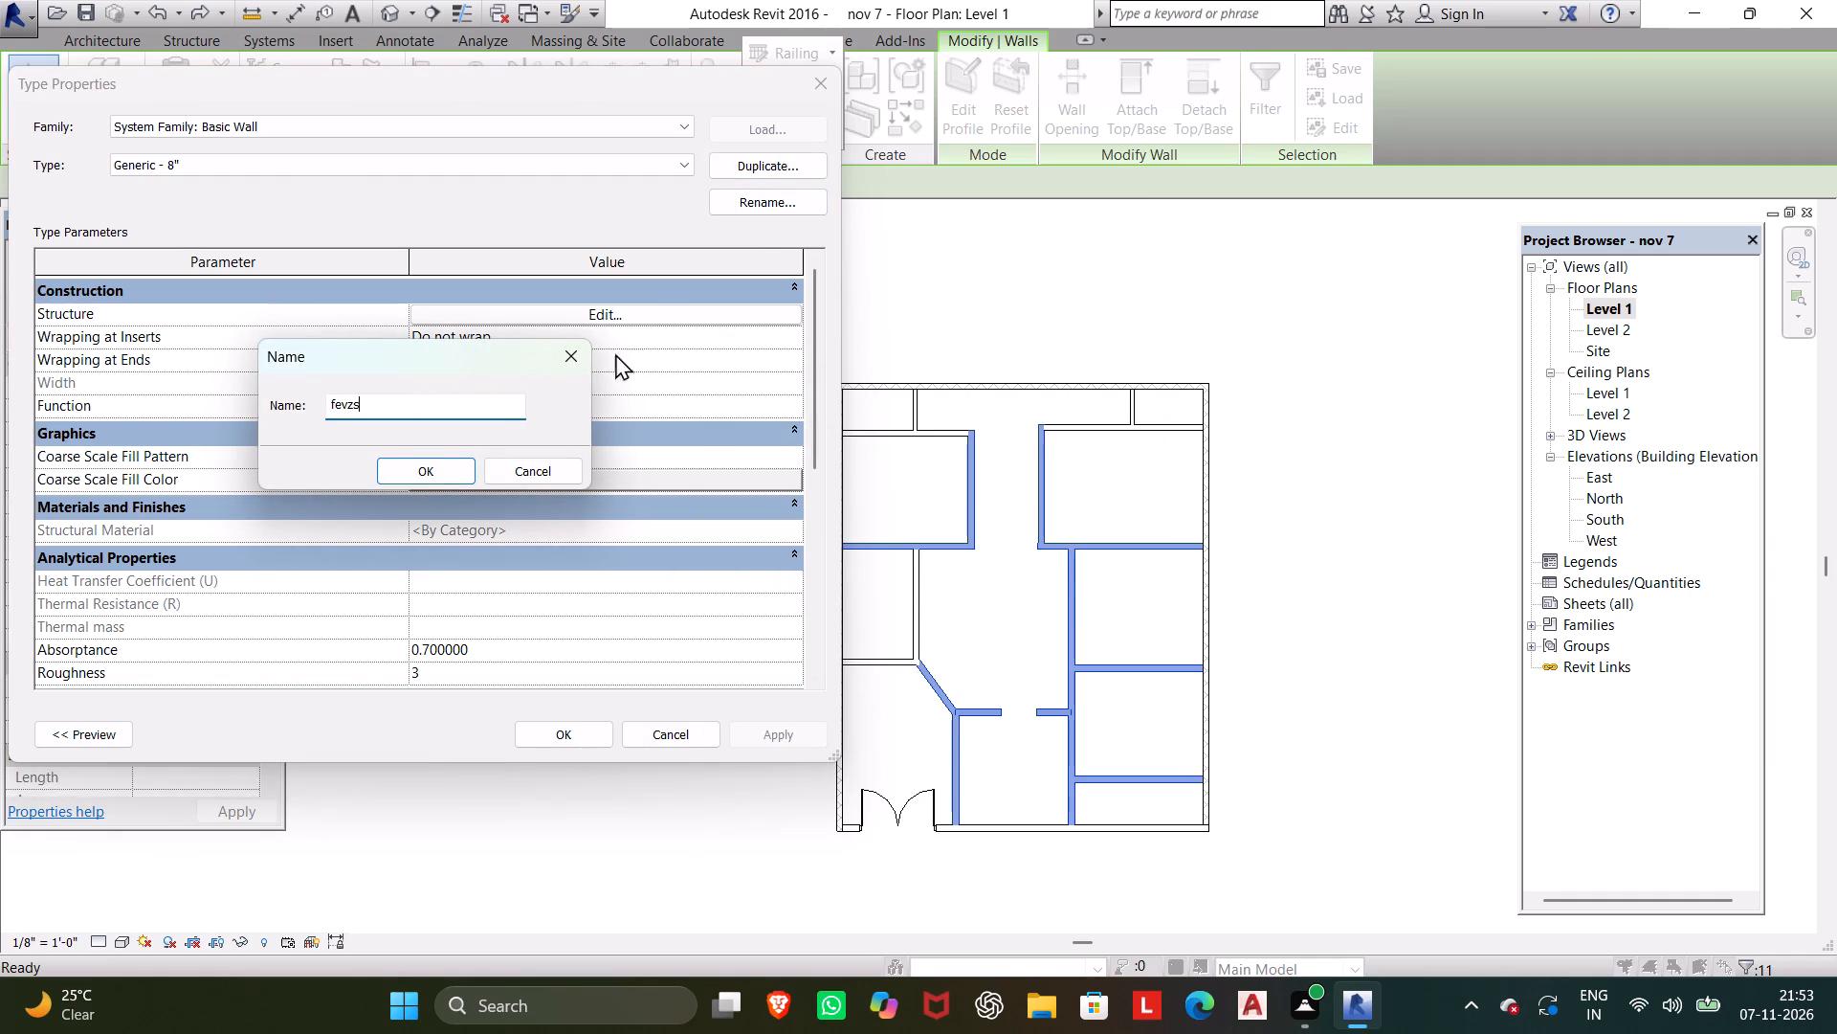
{"action": "left_click", "coordinate": [425, 460]}
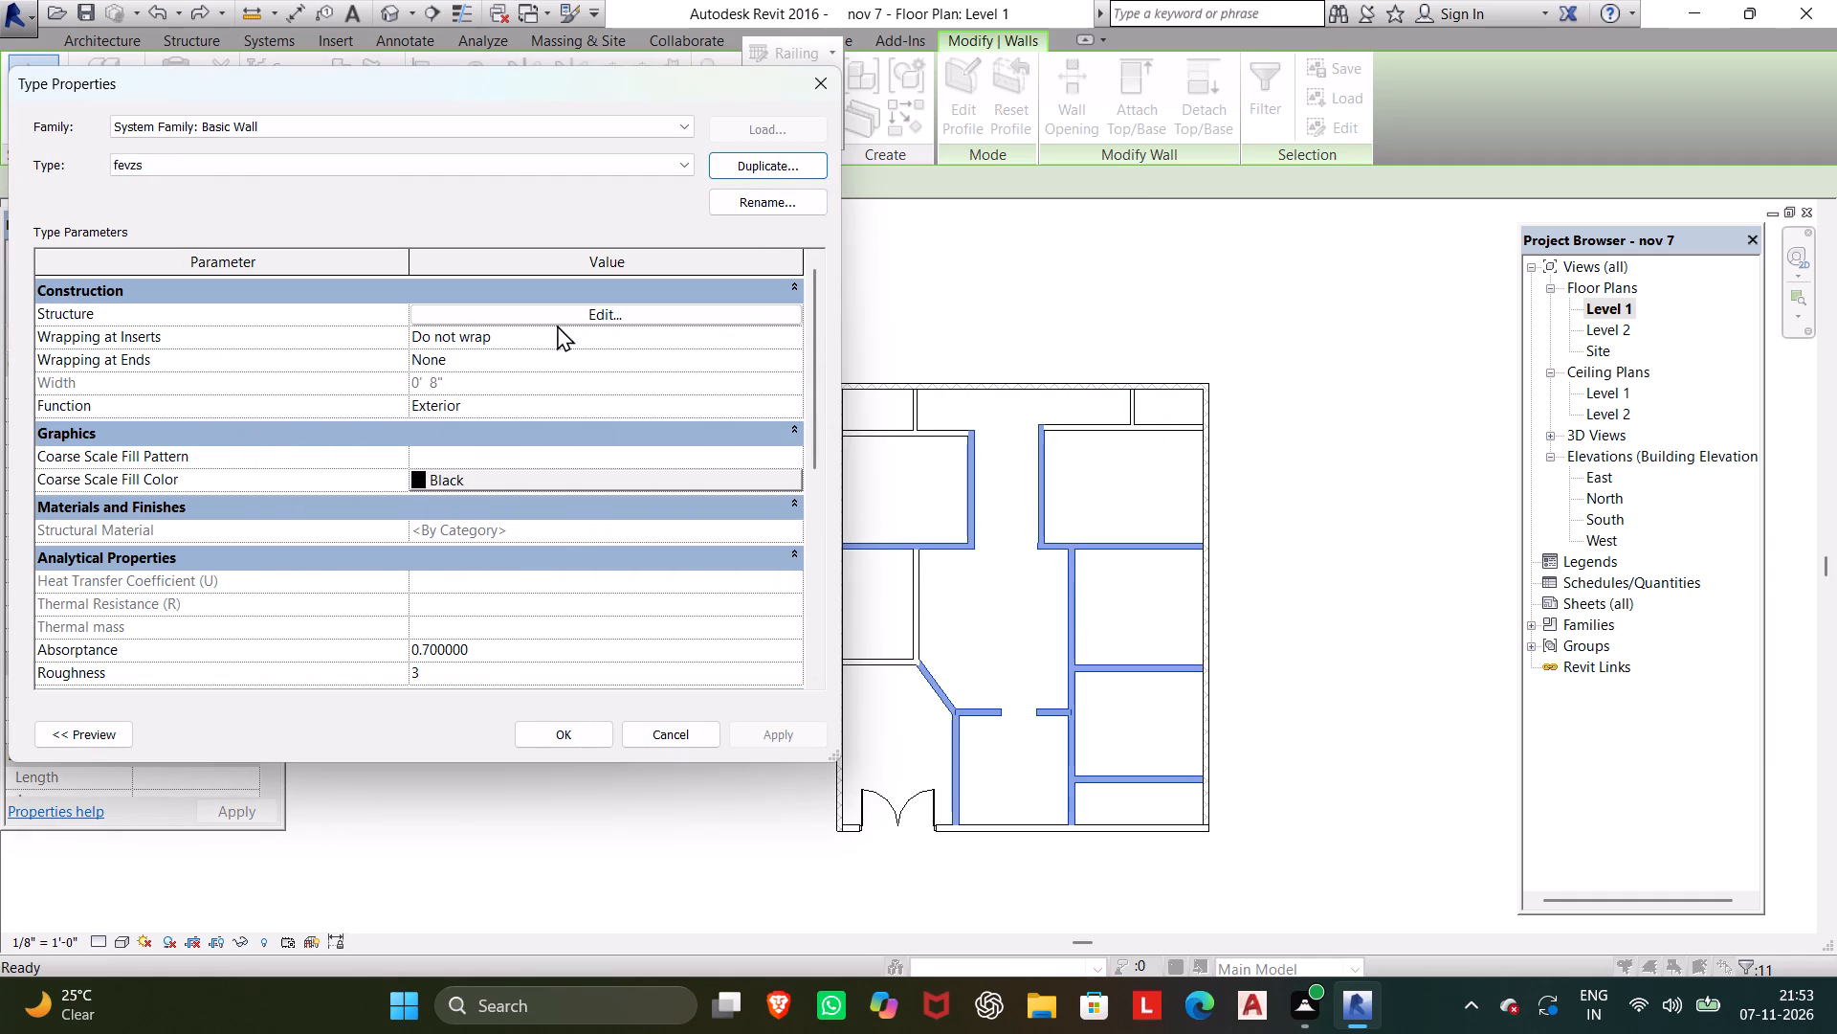
Choose Softwood, Lumber as the material for the Structure [1] layer of wall type fevzs.
{"action": "left_click", "coordinate": [561, 313]}
{"action": "left_click", "coordinate": [382, 311]}
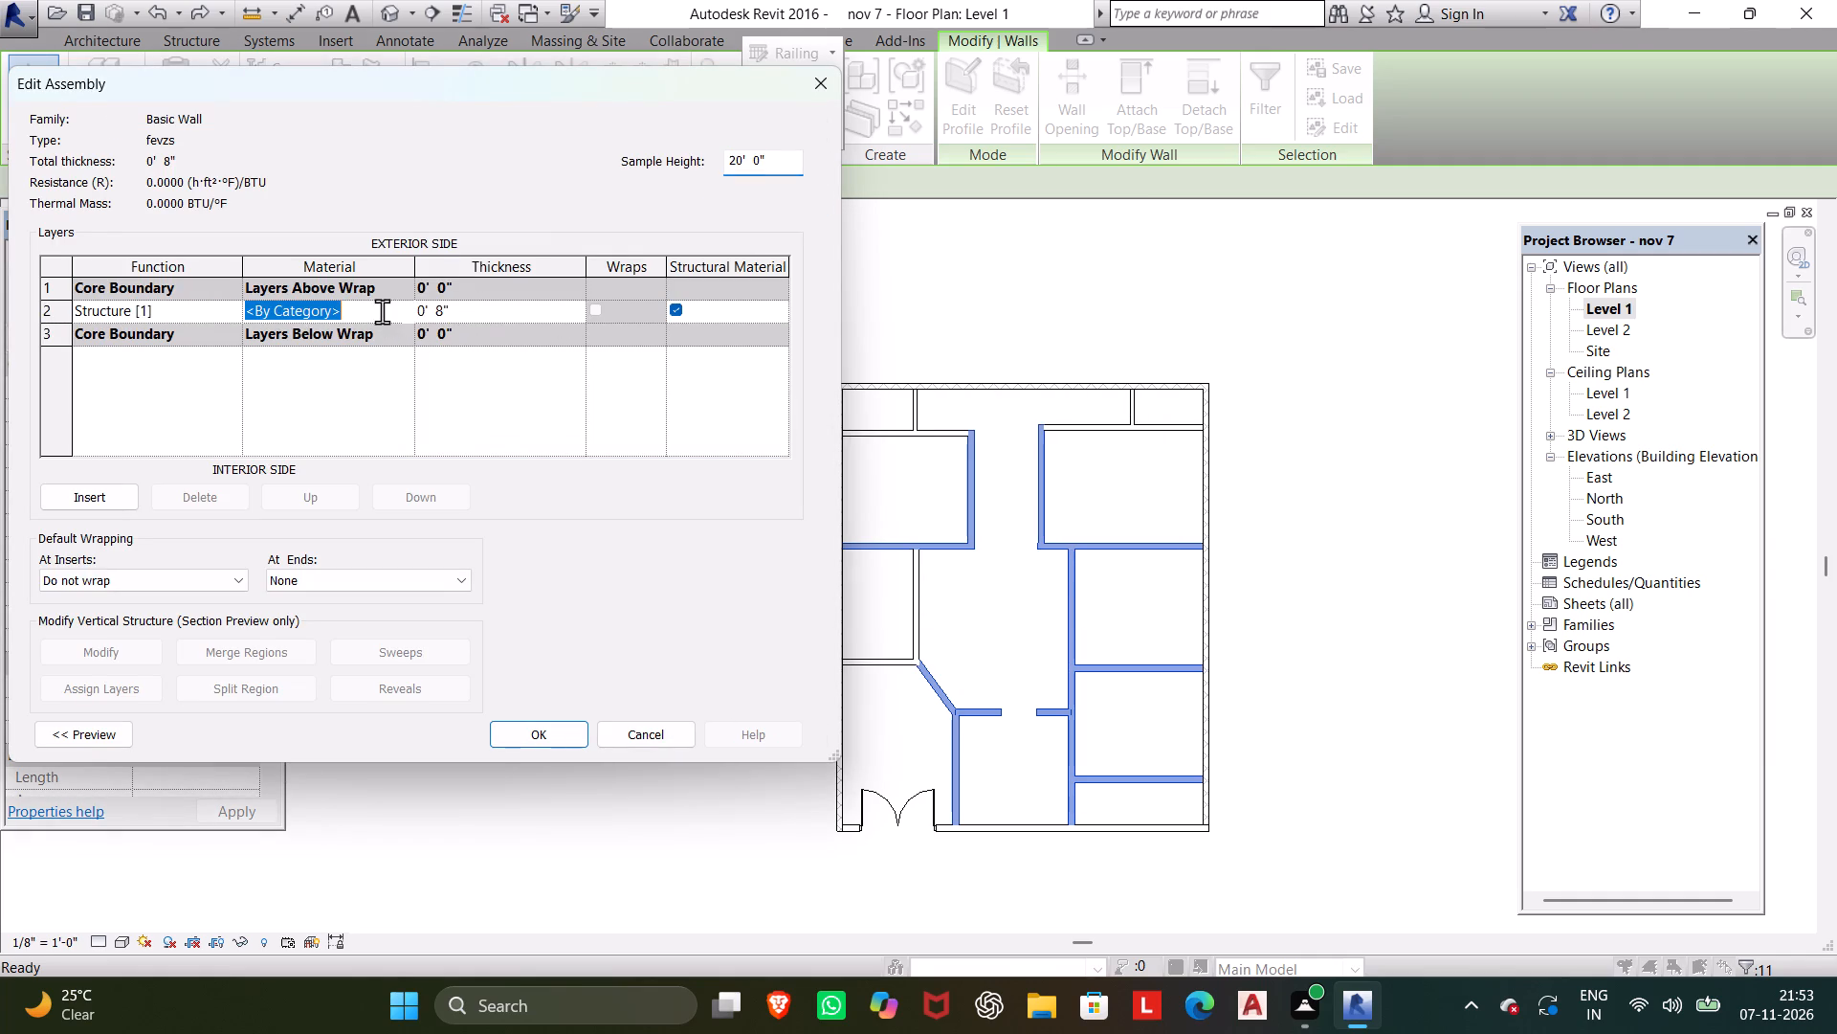
{"action": "left_click", "coordinate": [411, 305]}
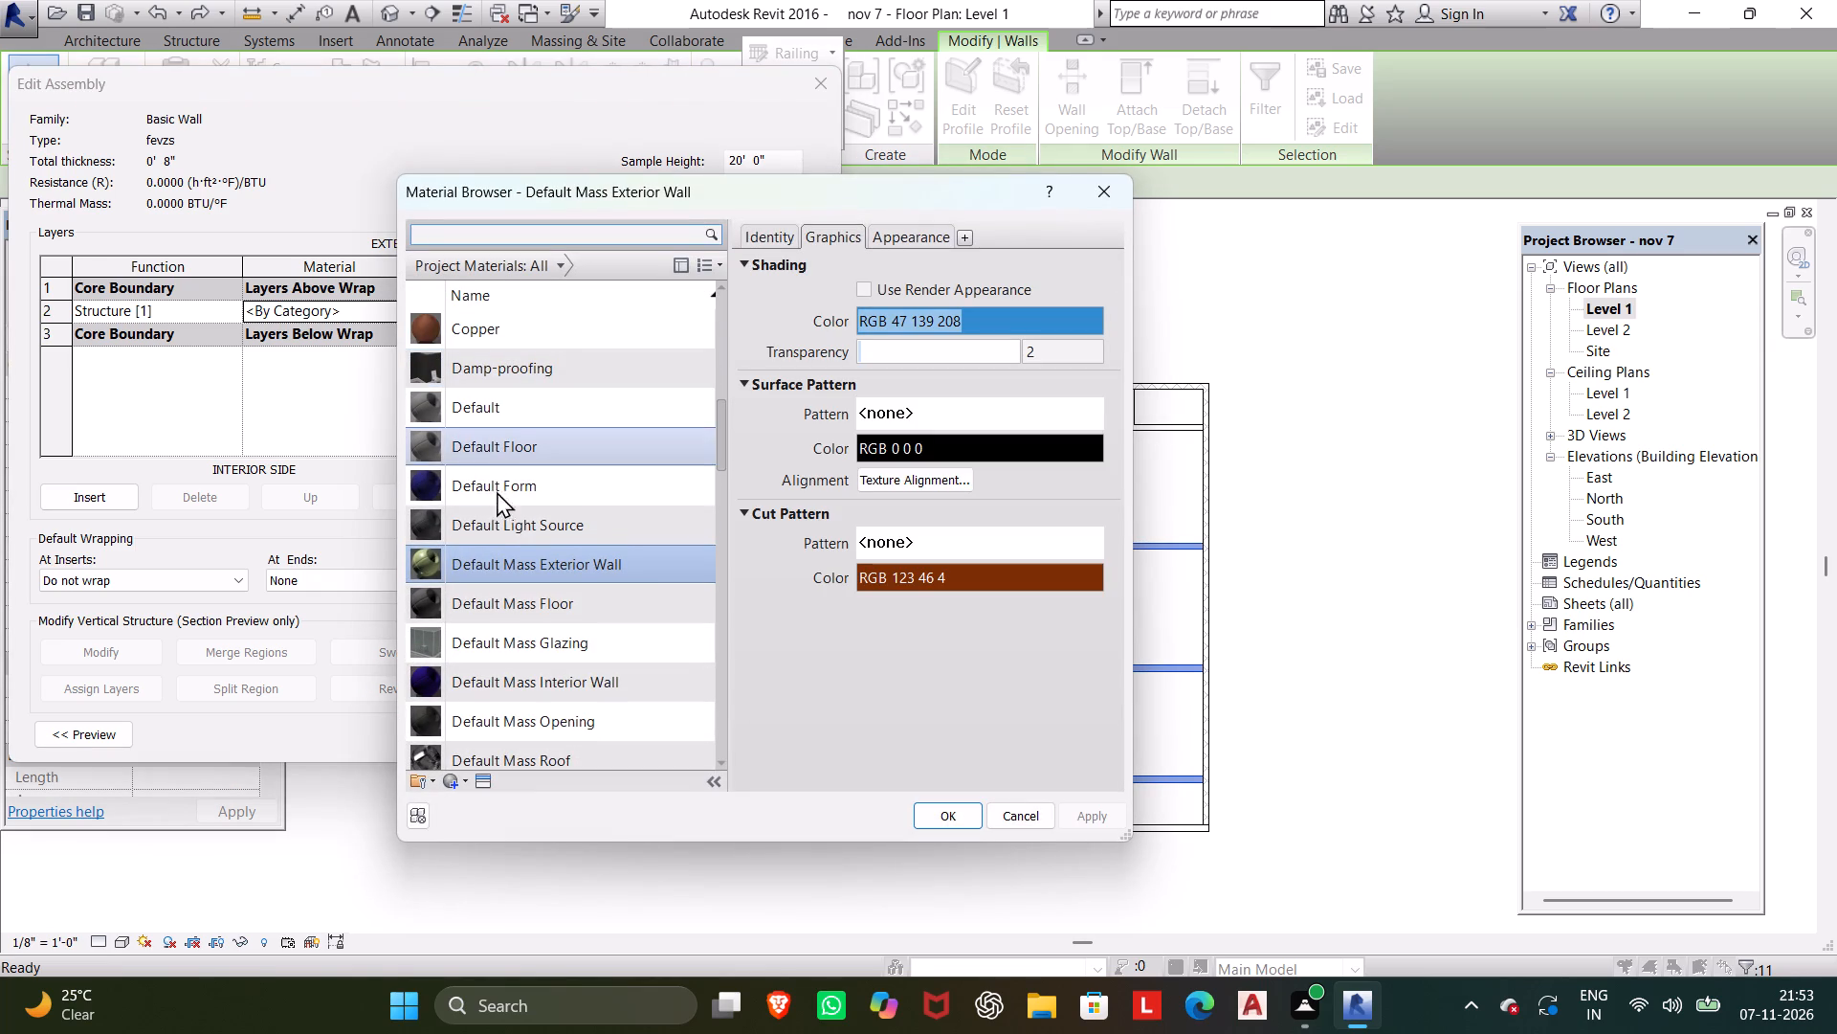
{"action": "scroll", "coordinate": [492, 541], "scroll_direction": "down", "scroll_amount": 3}
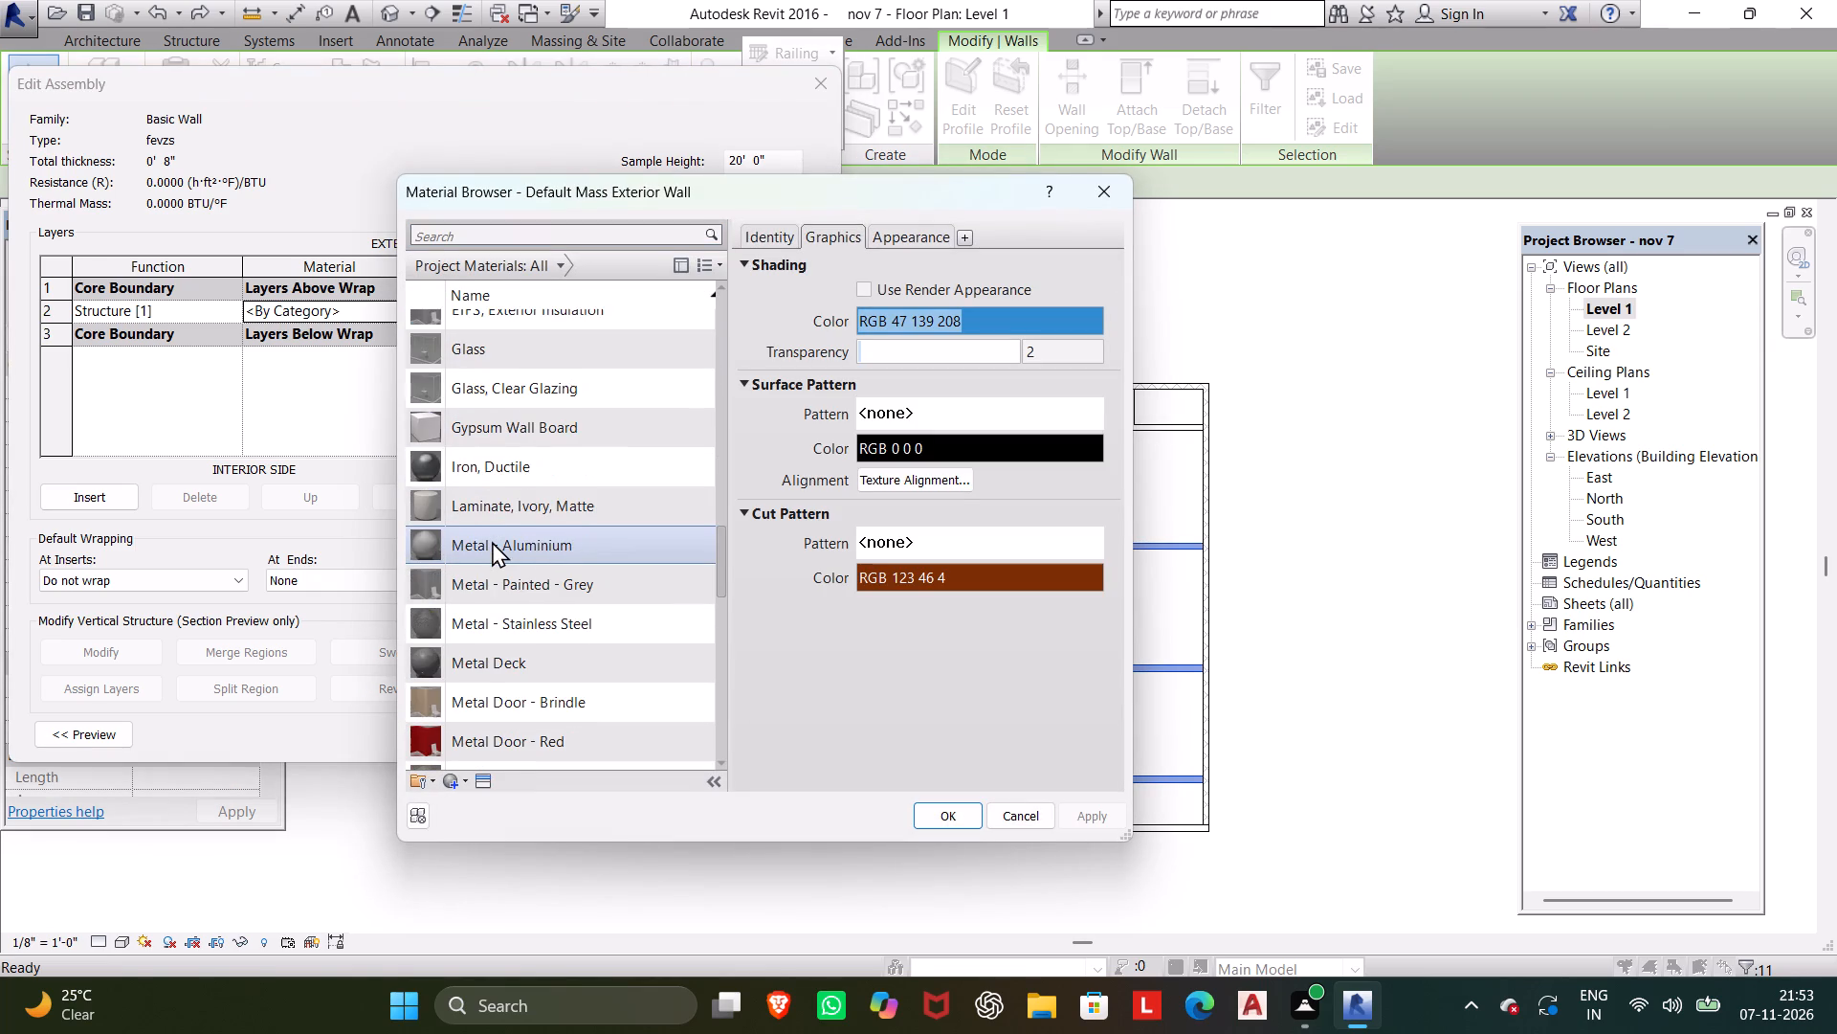
{"action": "scroll", "coordinate": [492, 541], "scroll_direction": "down", "scroll_amount": 1}
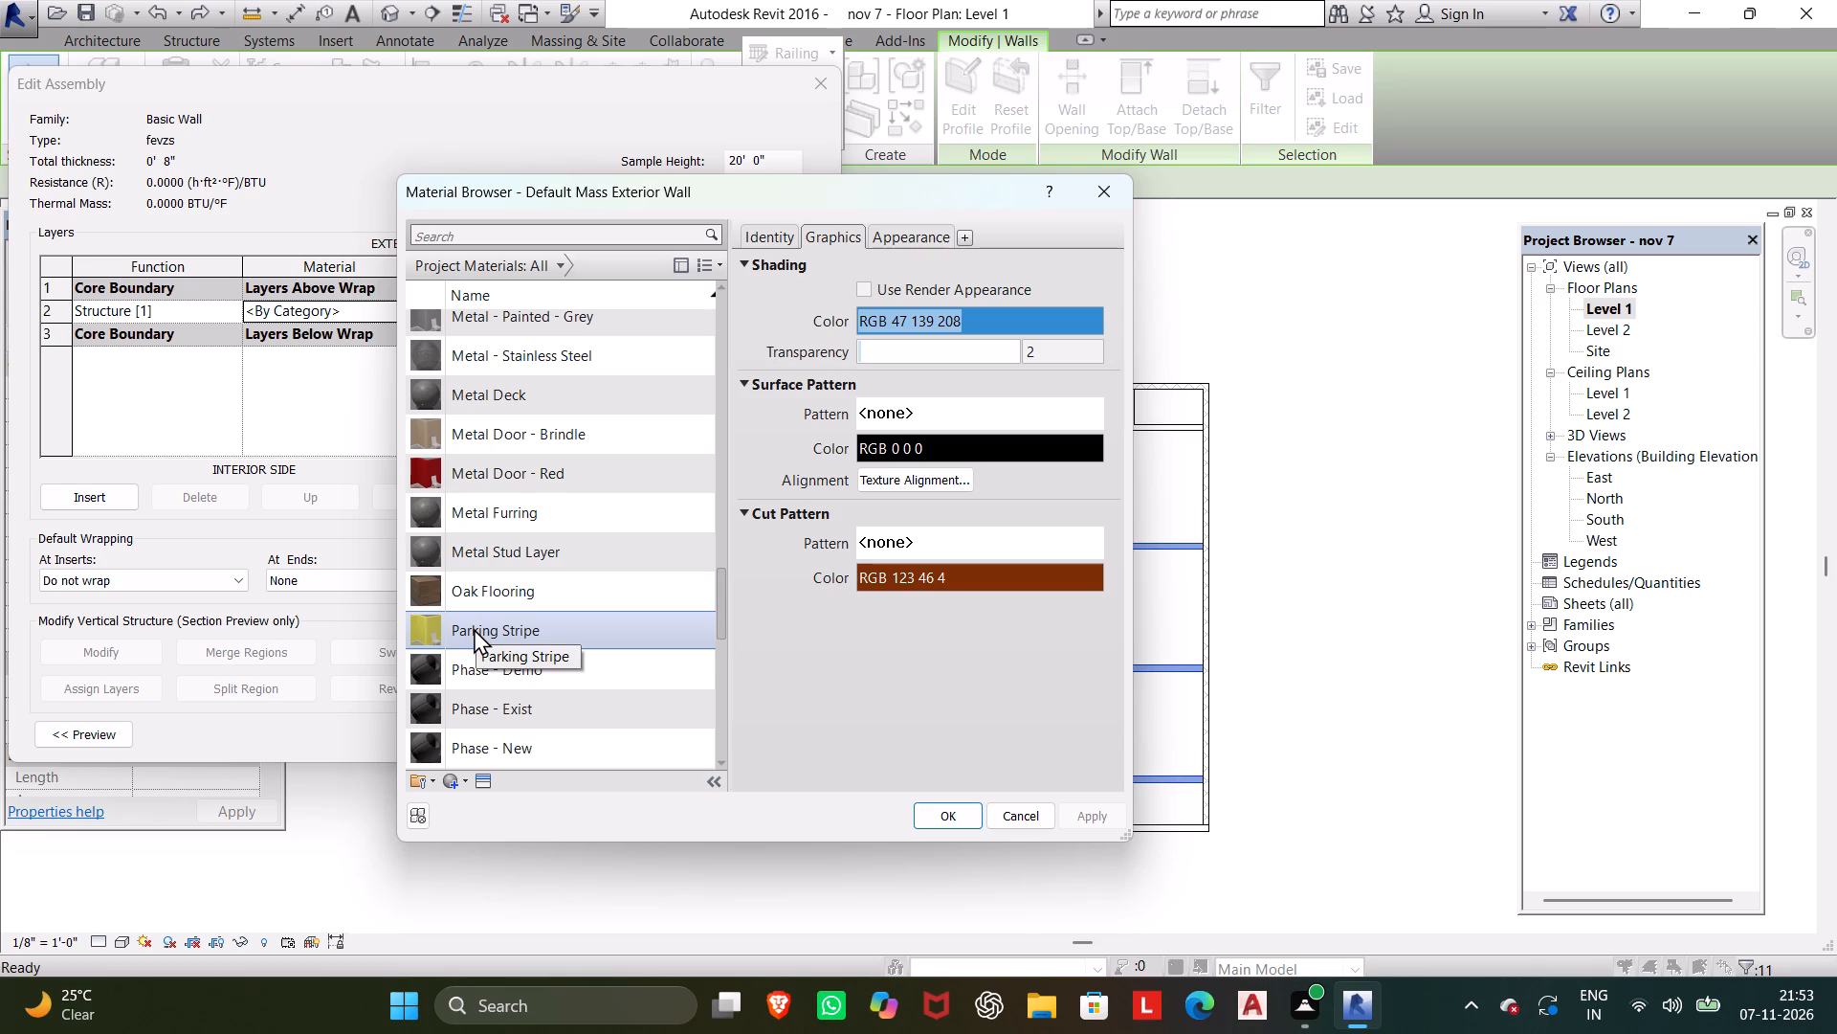
{"action": "left_click", "coordinate": [518, 596]}
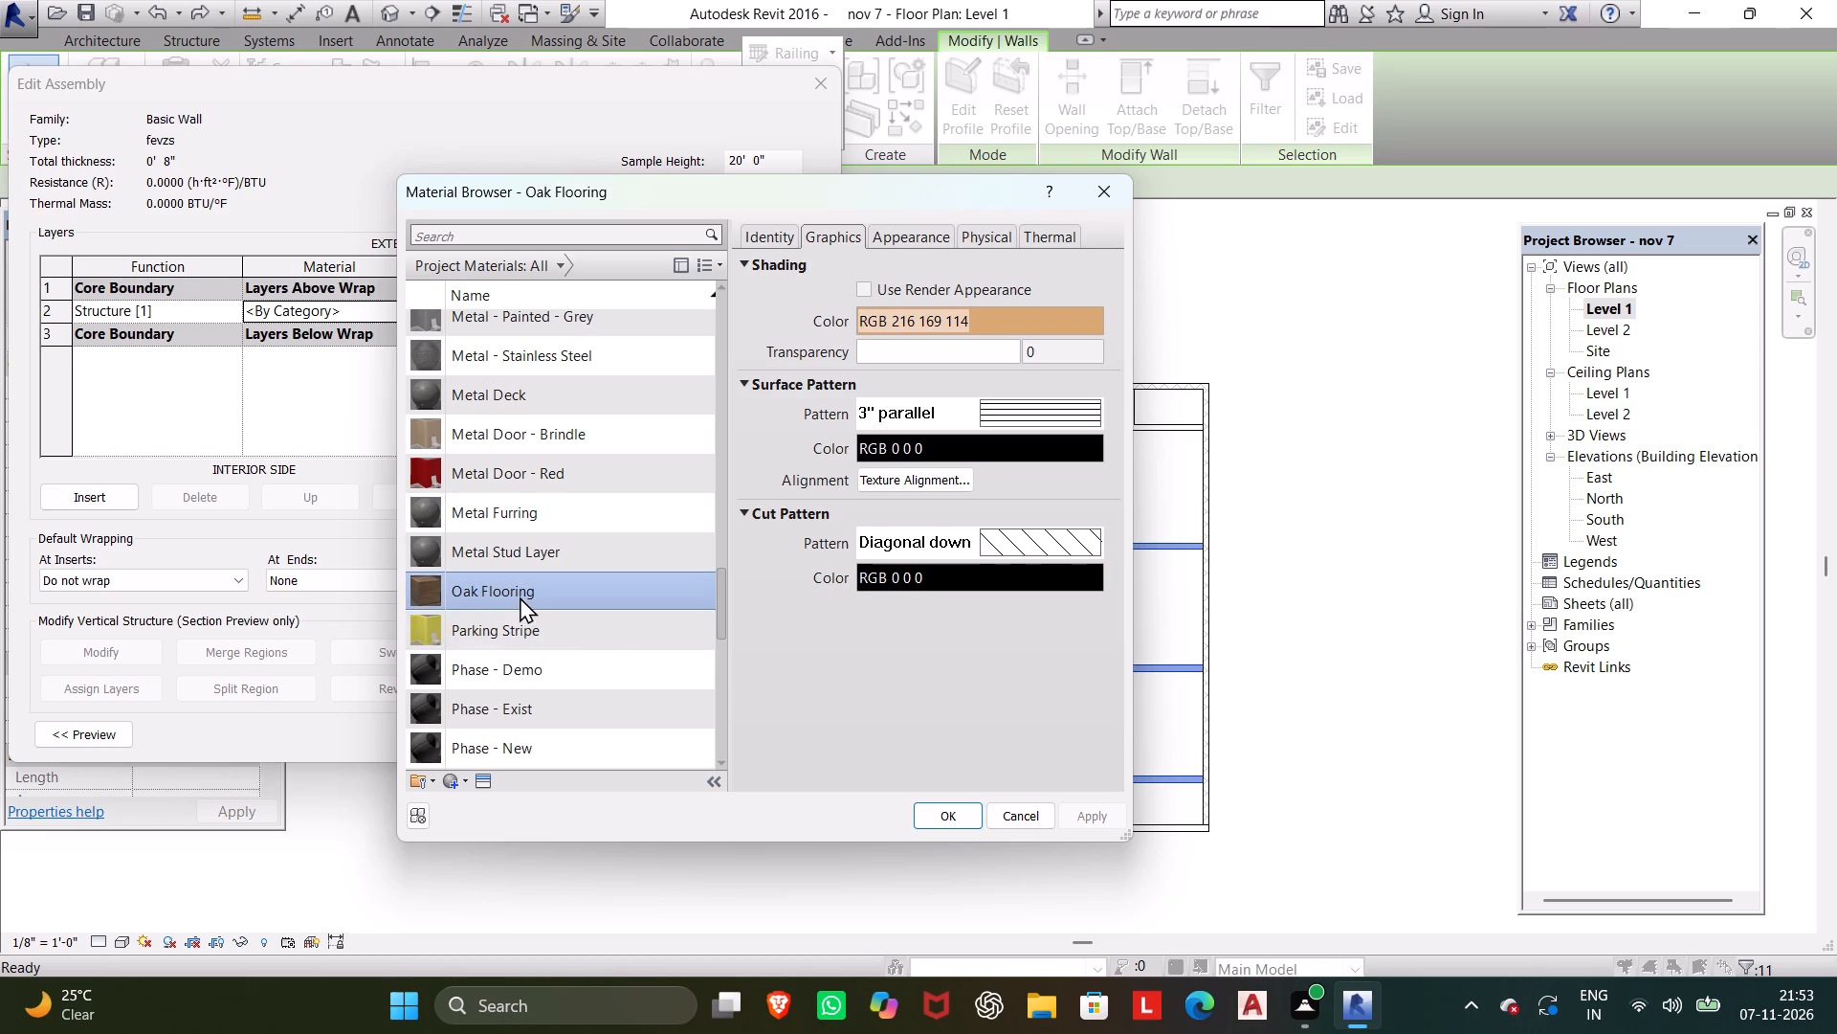
{"action": "scroll", "coordinate": [452, 686], "scroll_direction": "down", "scroll_amount": 1}
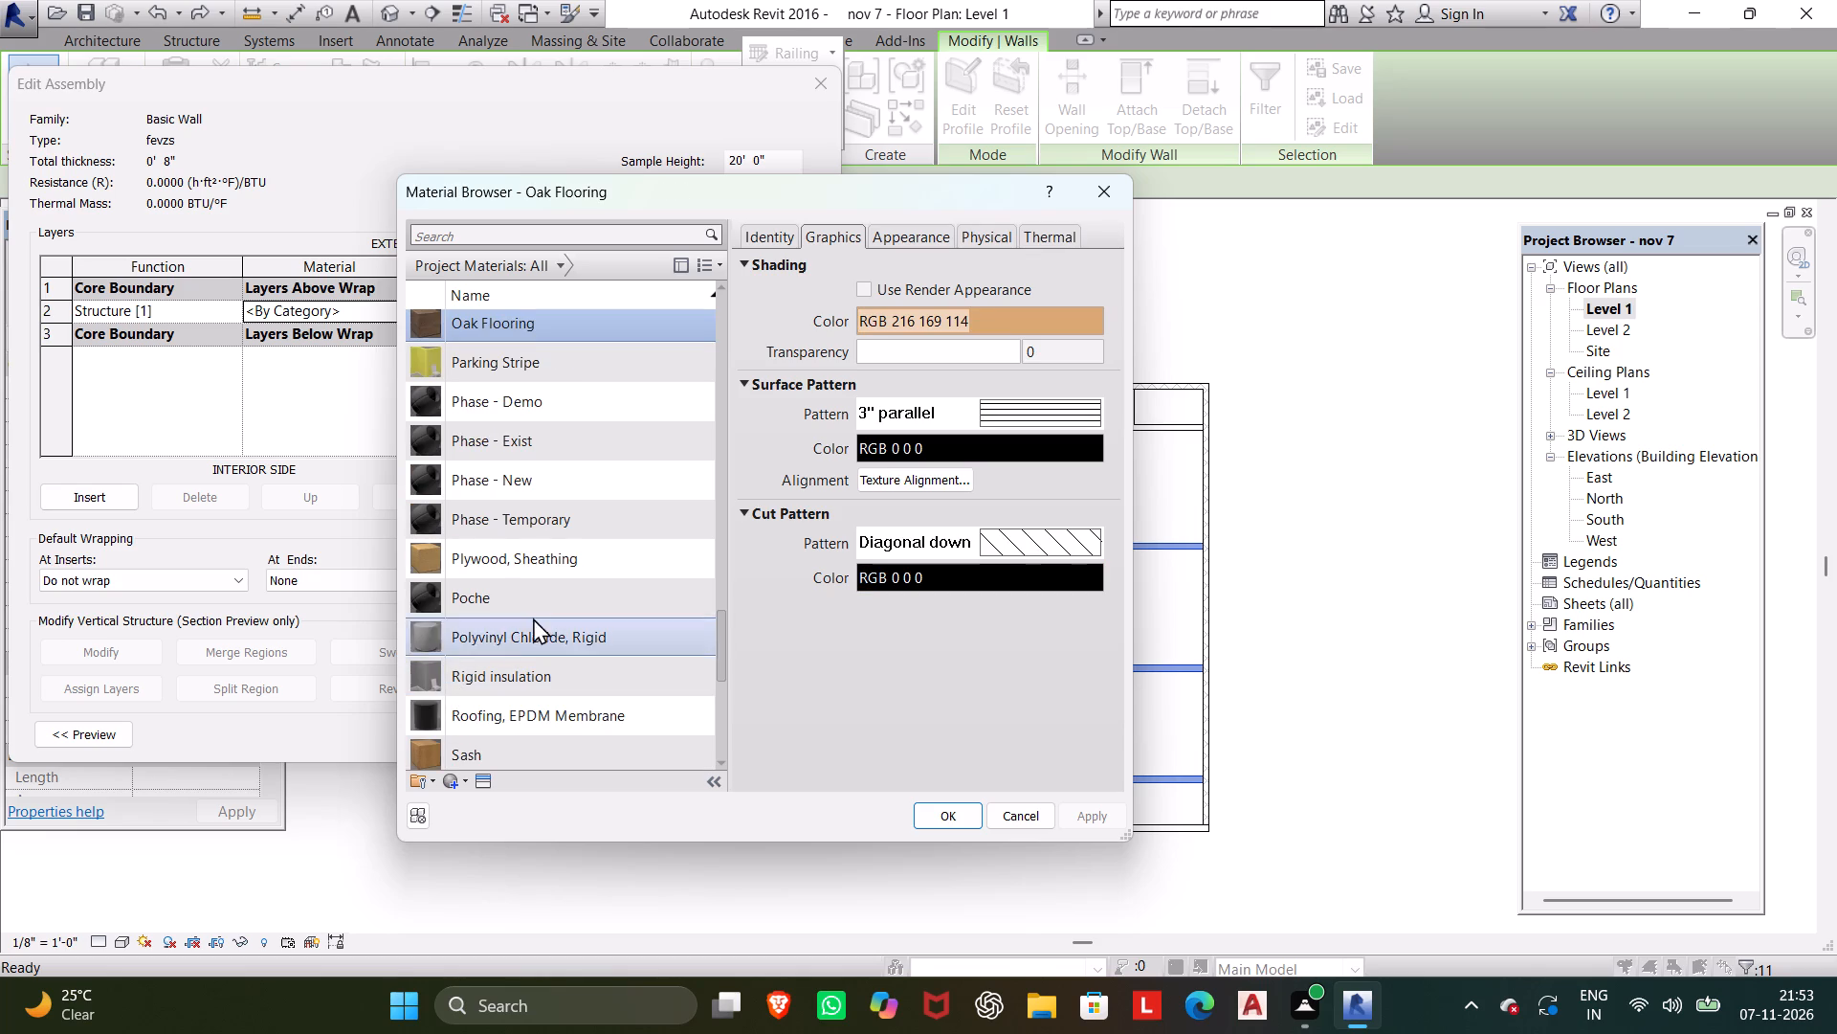
{"action": "scroll", "coordinate": [520, 606], "scroll_direction": "down", "scroll_amount": 1}
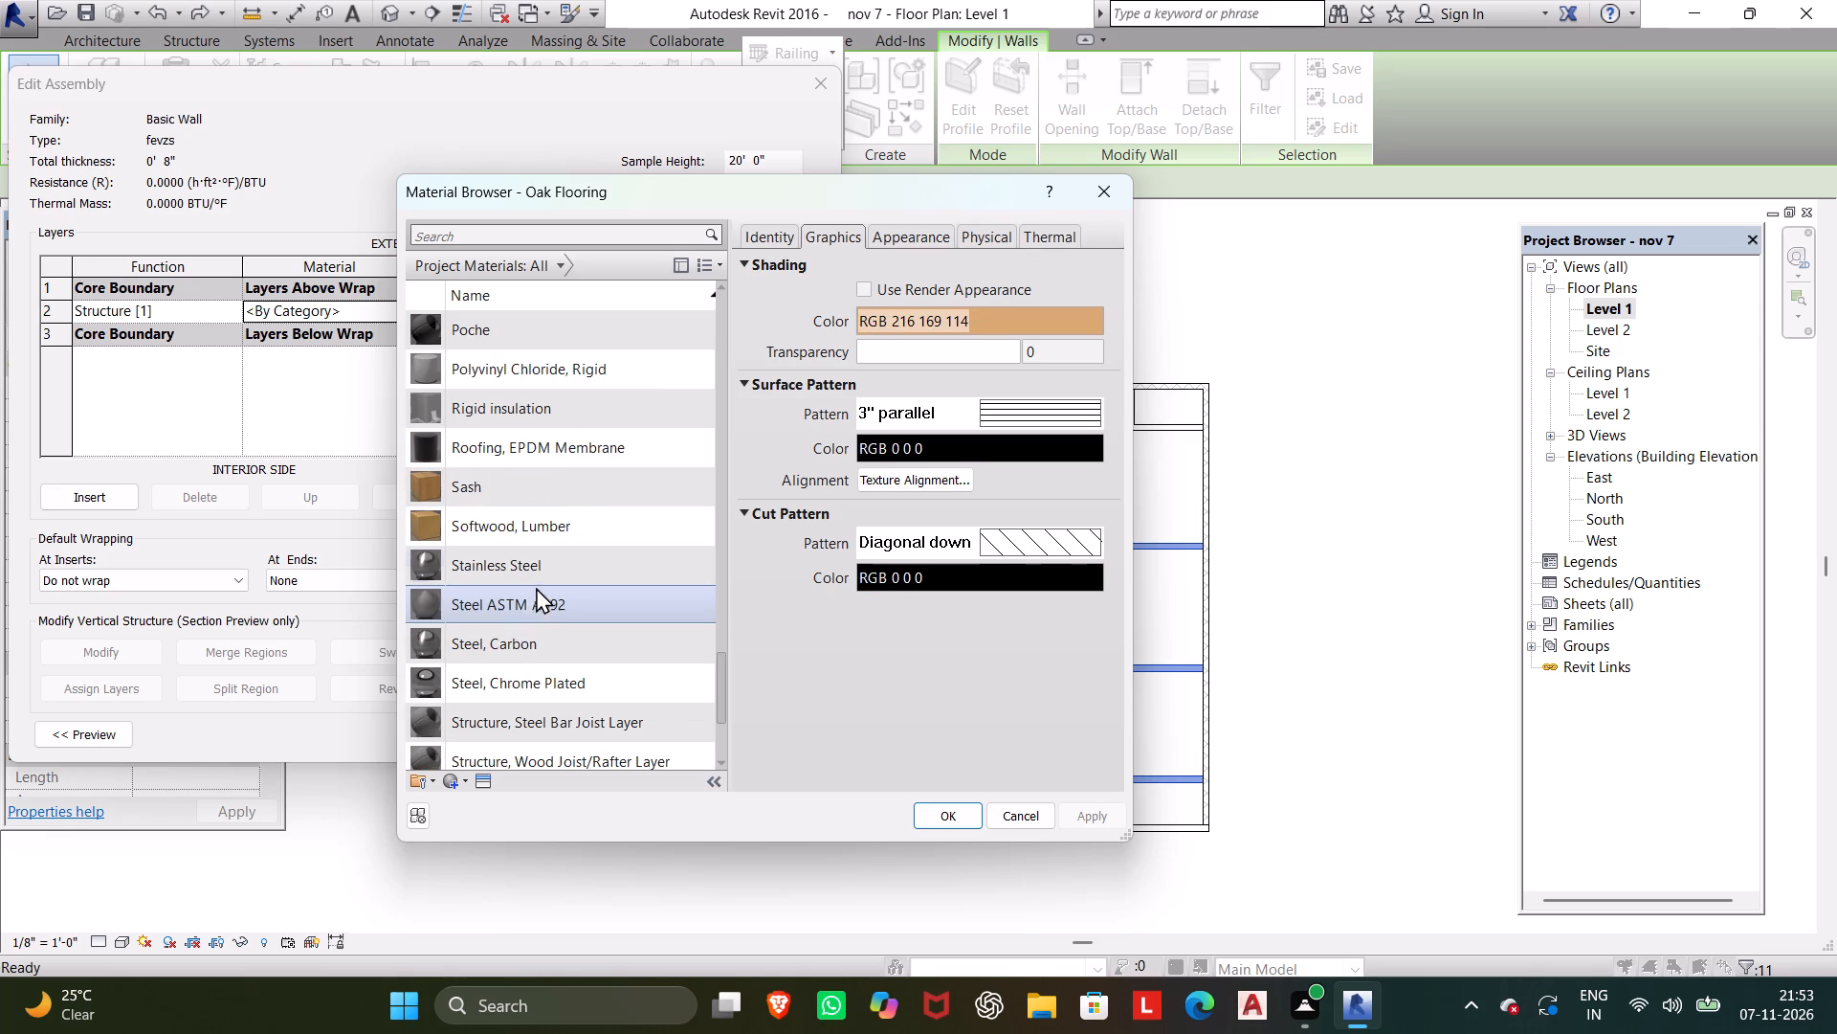
{"action": "left_click", "coordinate": [542, 533]}
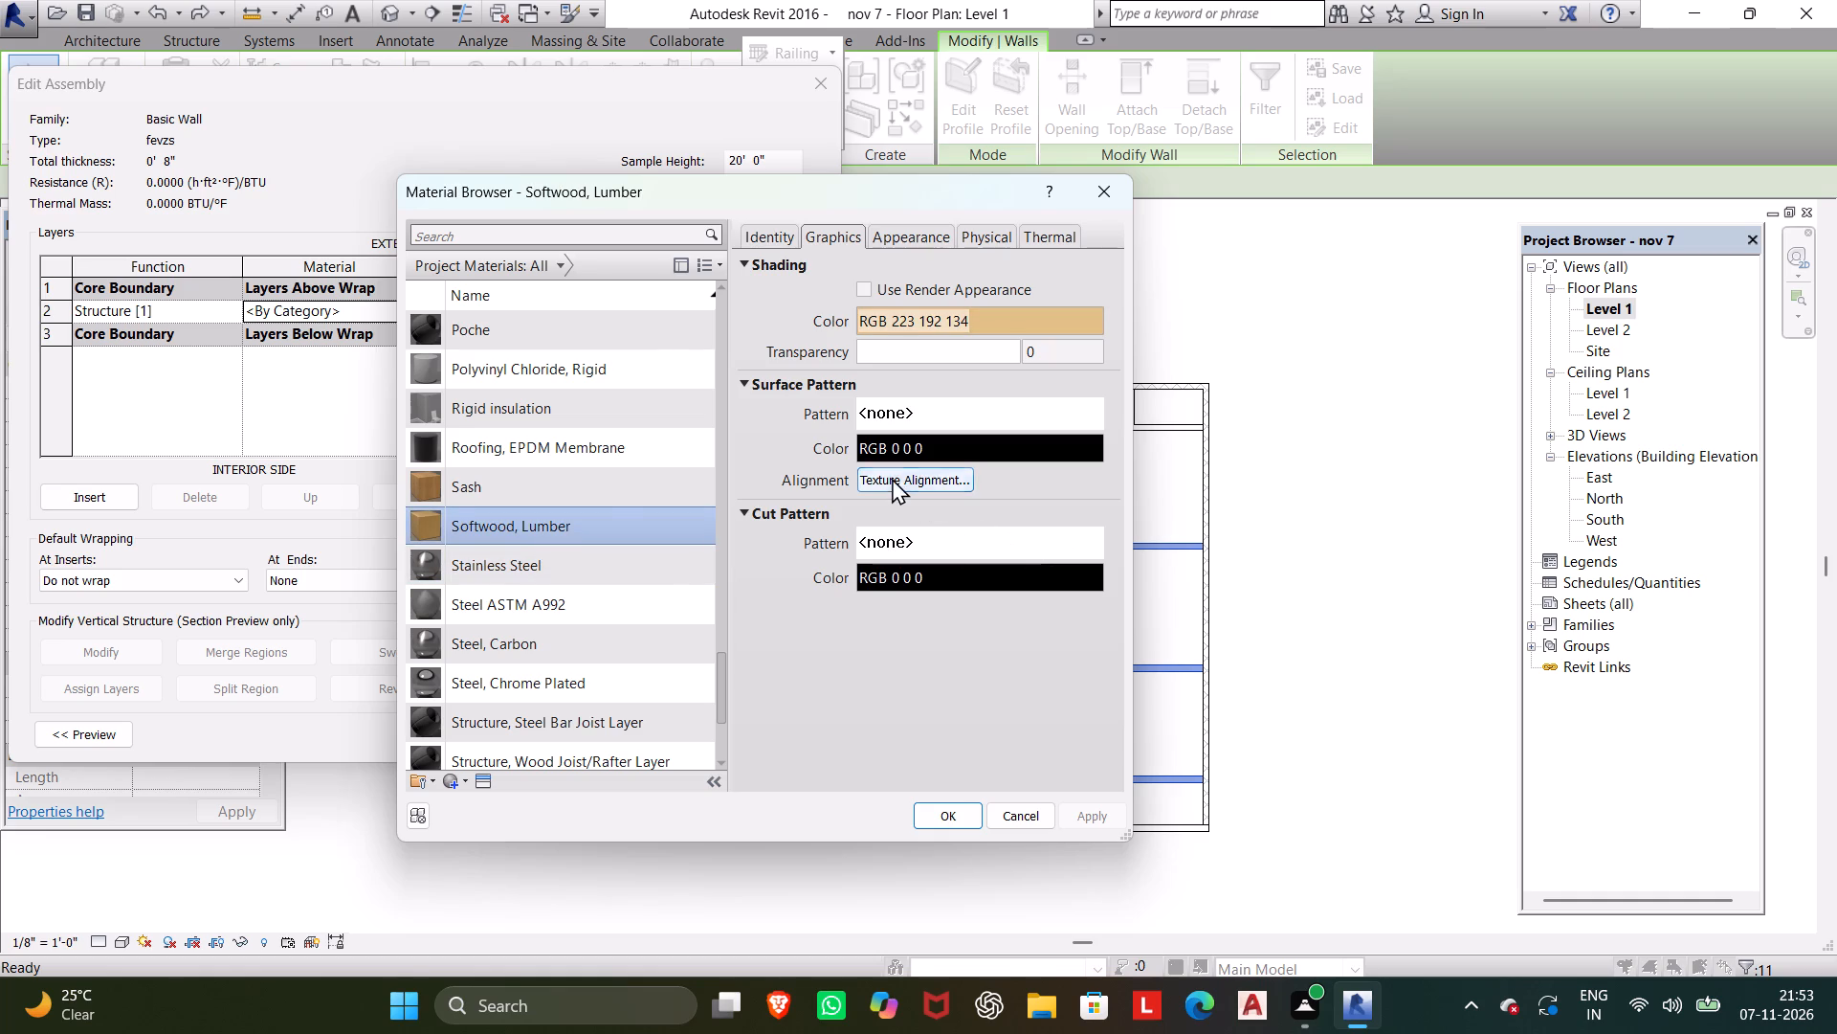
Shift the Softwood, Lumber render texture down and back up relative to its surface pattern and accept the alignment.
{"action": "left_click", "coordinate": [892, 478]}
{"action": "left_click", "coordinate": [772, 532]}
{"action": "left_click_drag", "start_coordinate": [766, 535], "coordinate": [765, 547]}
{"action": "left_click_drag", "start_coordinate": [762, 662], "coordinate": [758, 670]}
{"action": "triple_click", "coordinate": [758, 670]}
{"action": "double_click", "coordinate": [758, 670]}
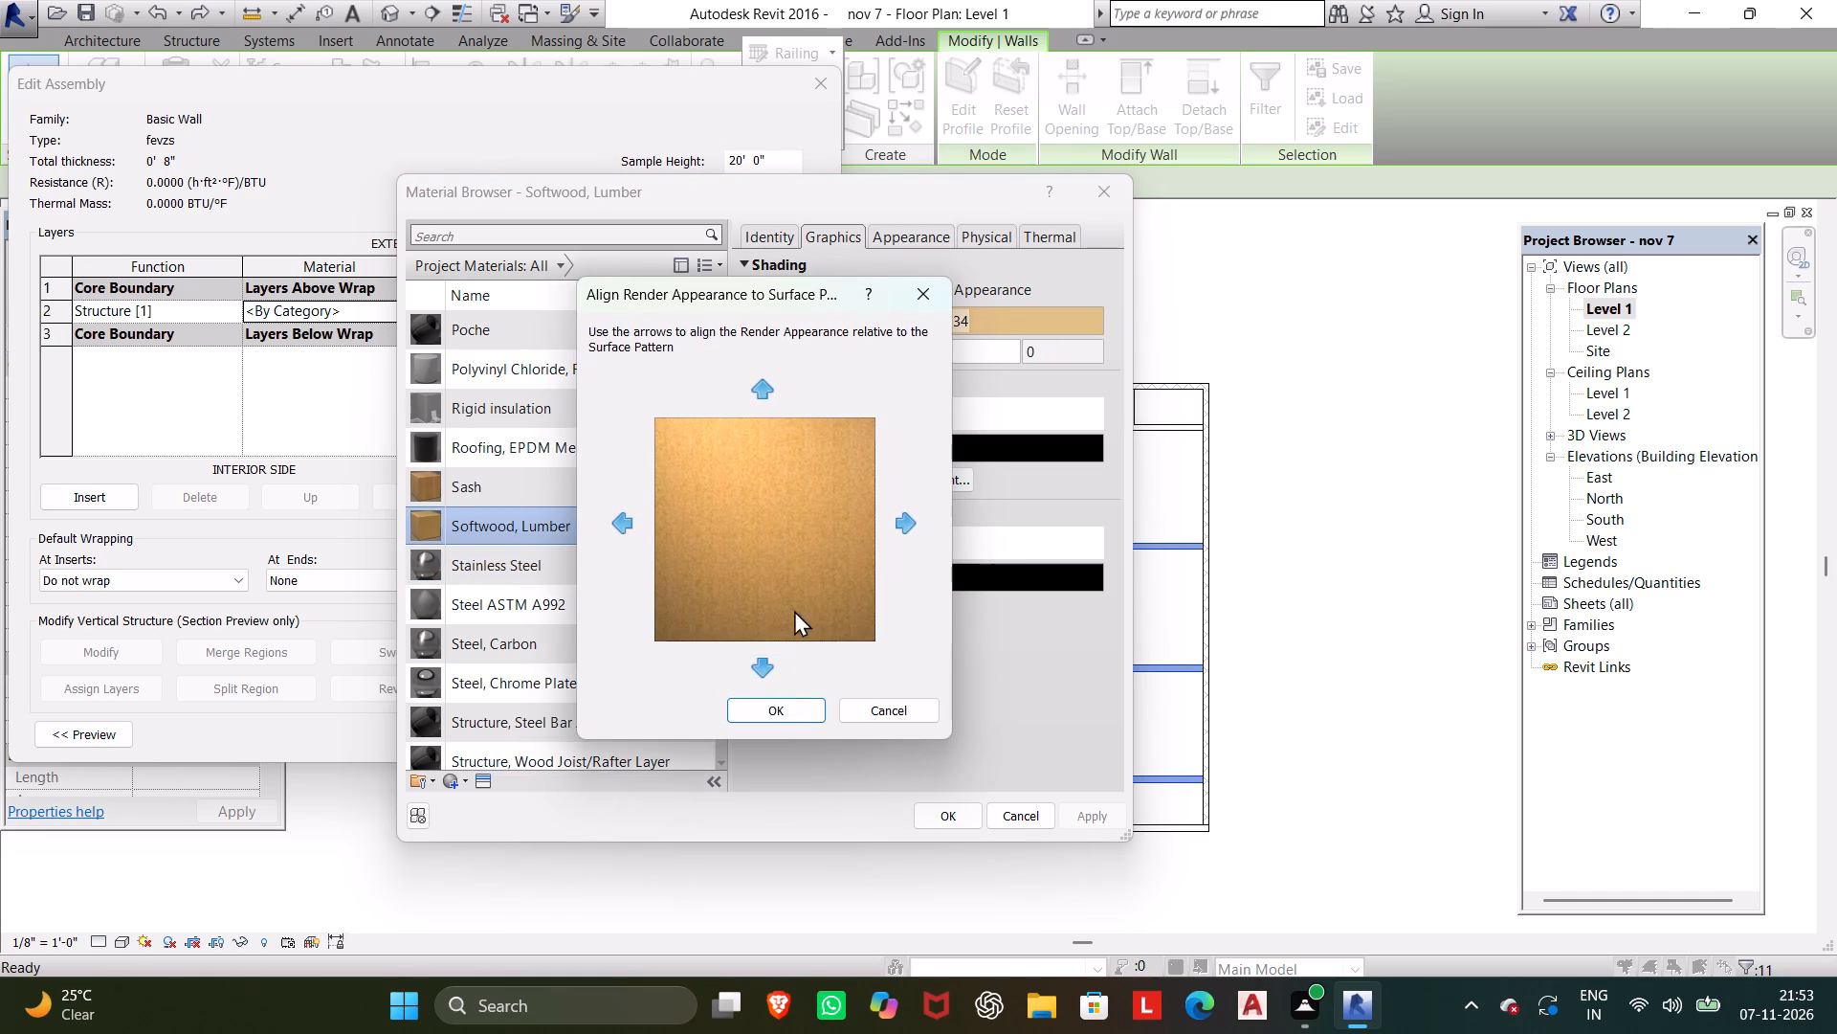
{"action": "left_click_drag", "start_coordinate": [909, 522], "coordinate": [744, 520]}
{"action": "left_click", "coordinate": [768, 386]}
{"action": "triple_click", "coordinate": [765, 385]}
{"action": "left_click", "coordinate": [779, 706]}
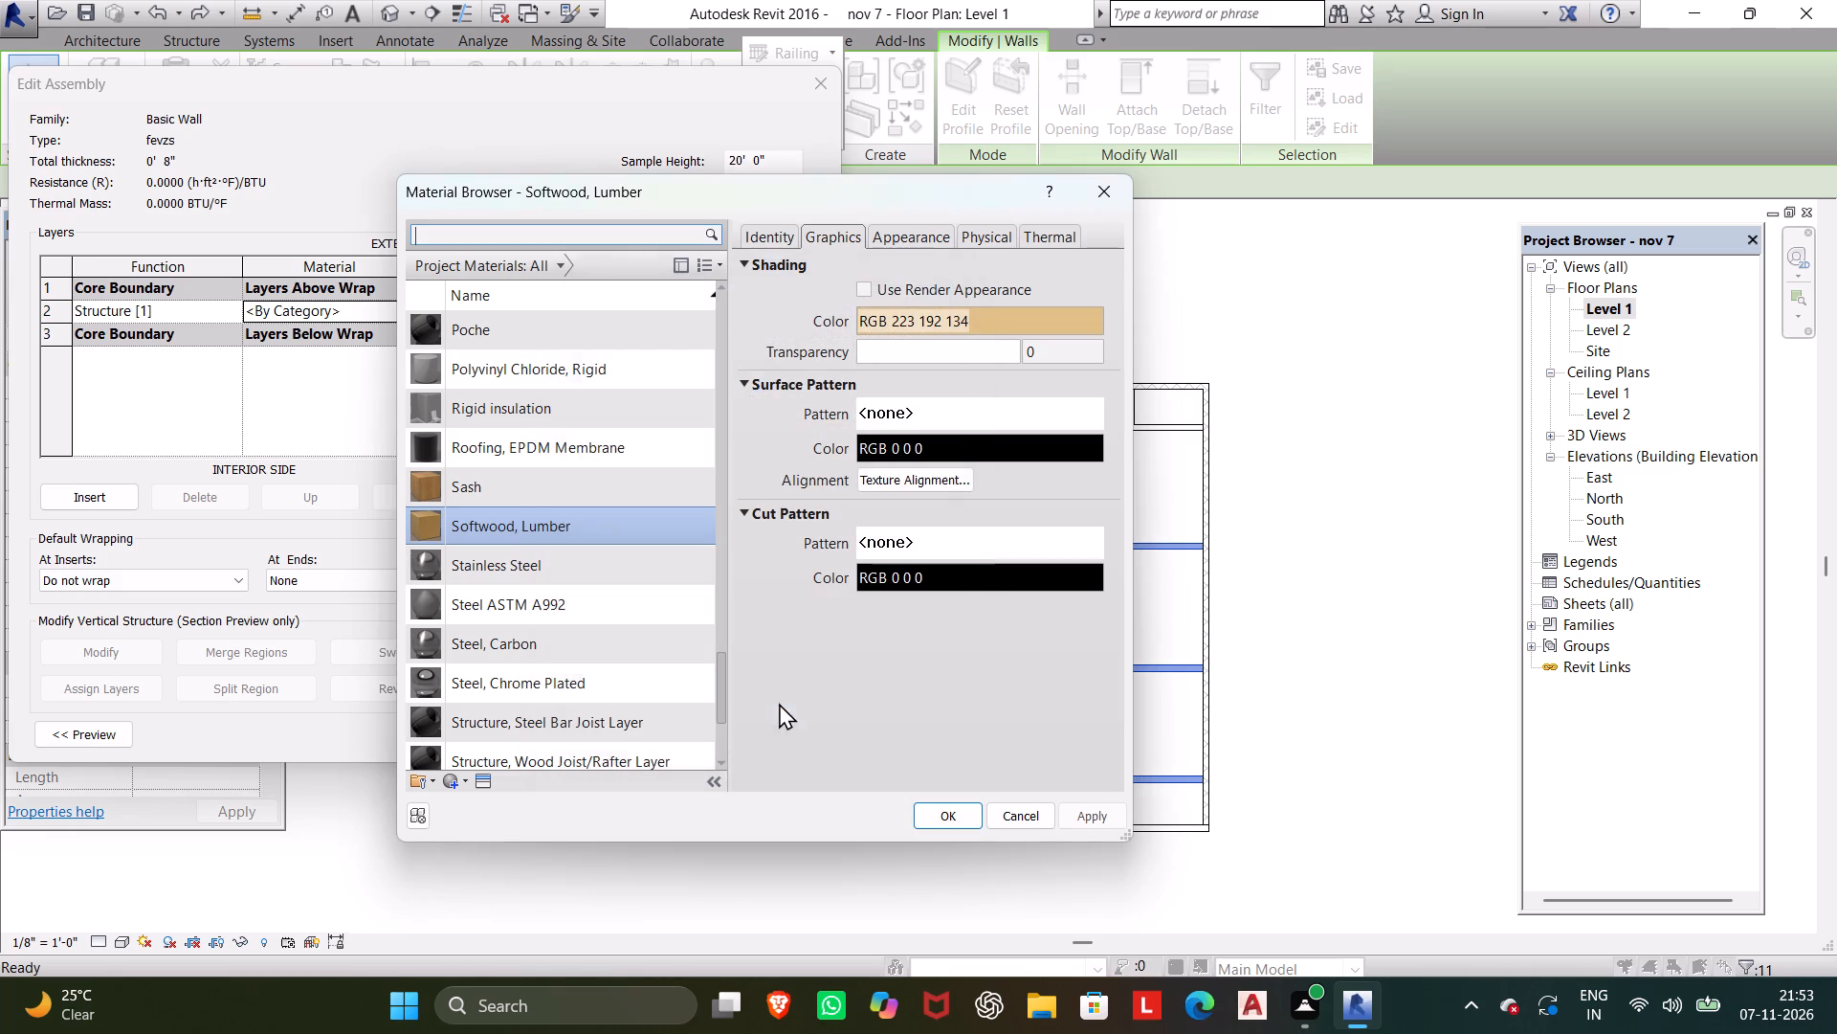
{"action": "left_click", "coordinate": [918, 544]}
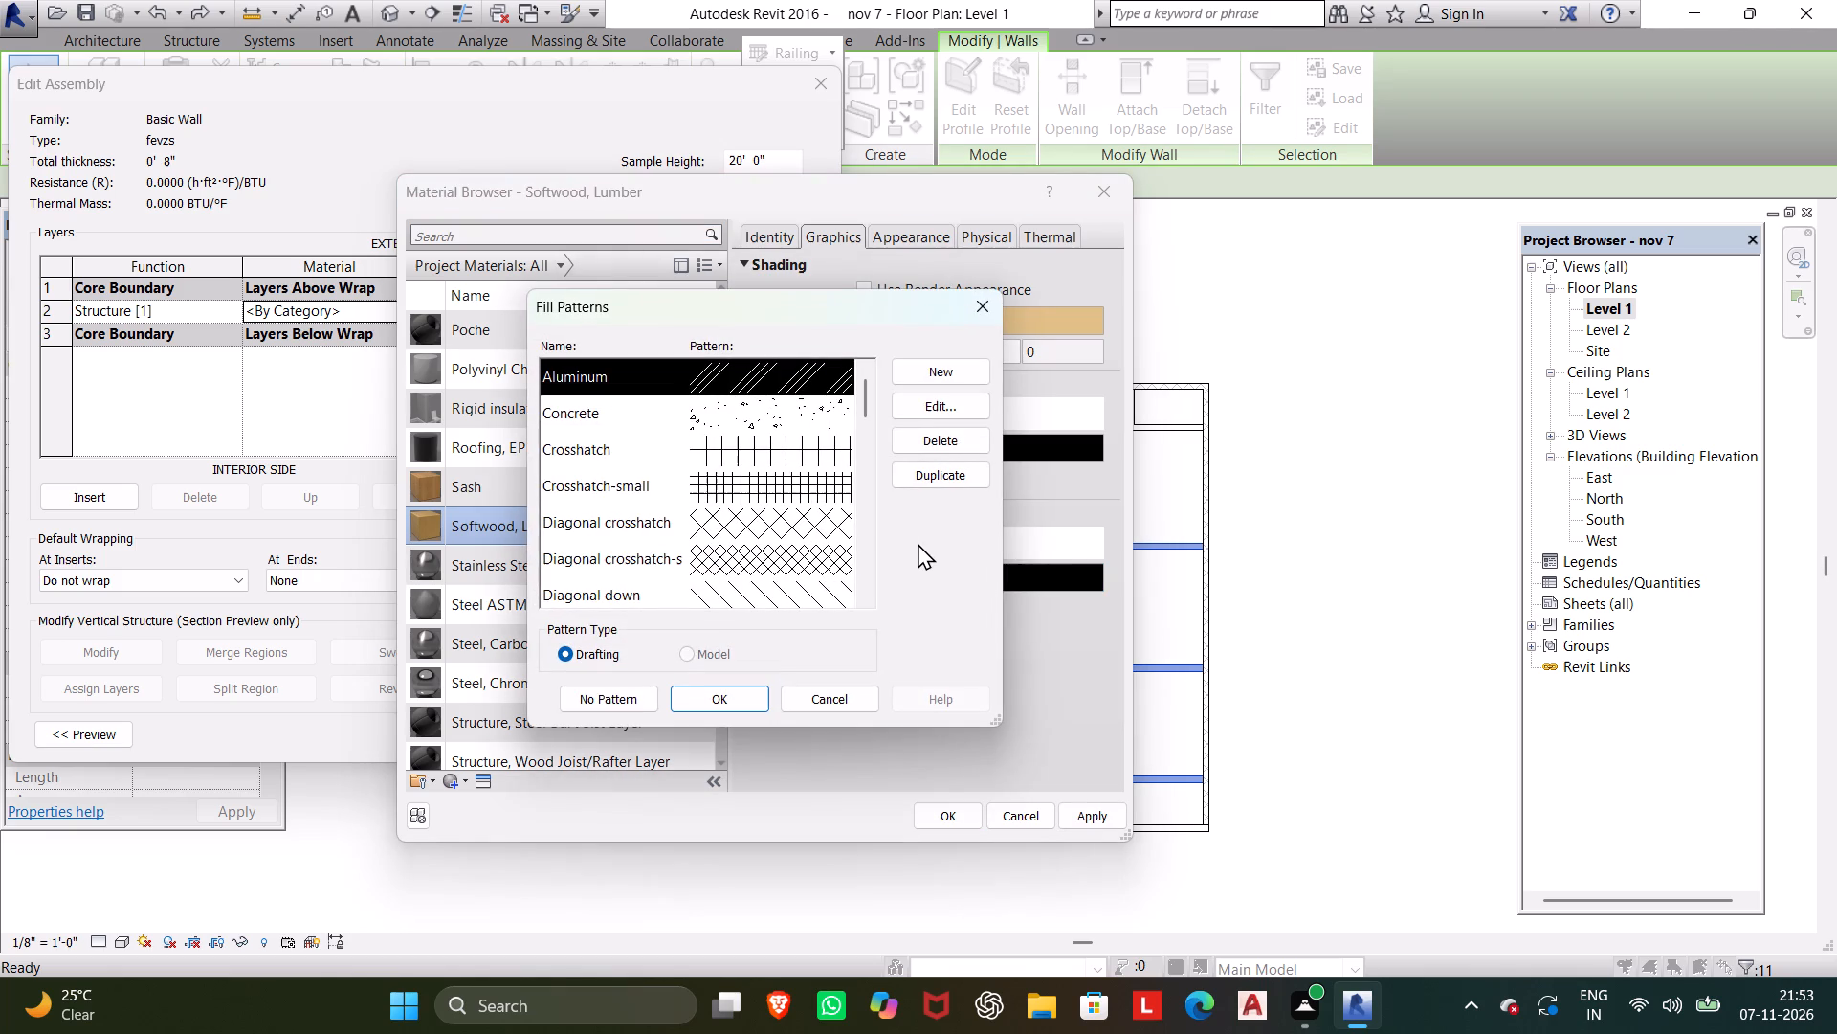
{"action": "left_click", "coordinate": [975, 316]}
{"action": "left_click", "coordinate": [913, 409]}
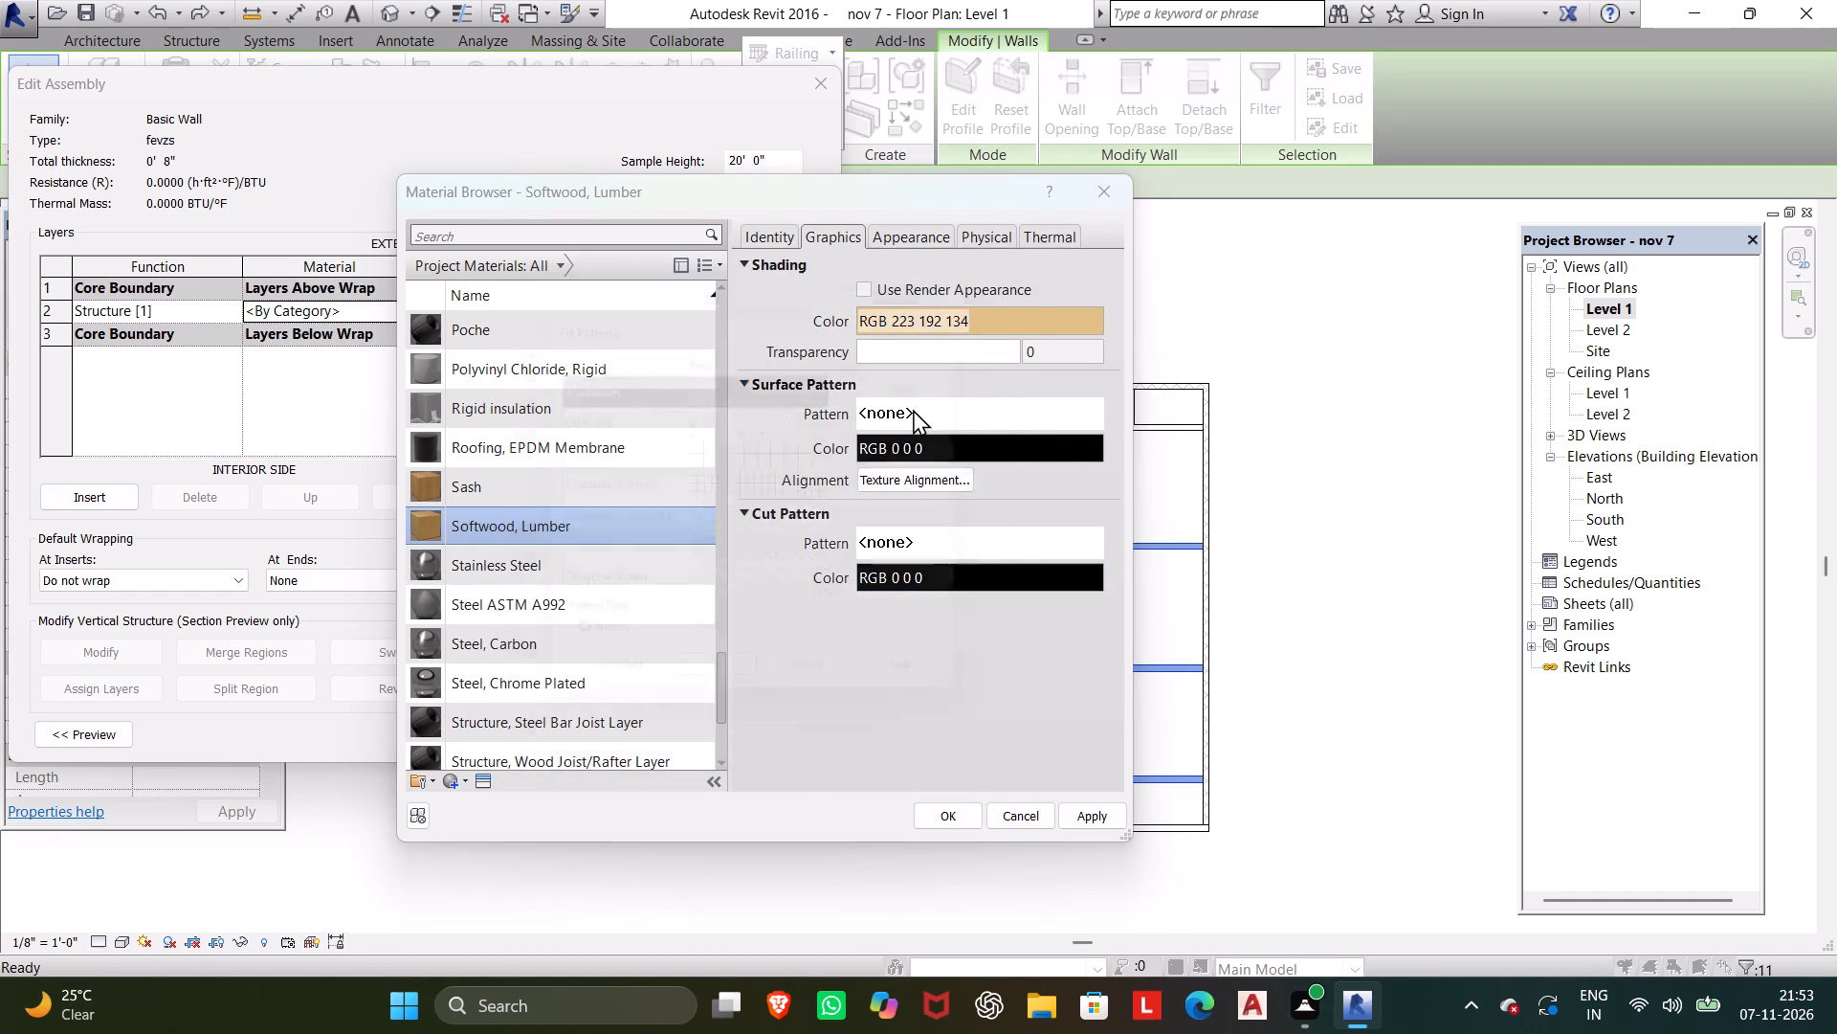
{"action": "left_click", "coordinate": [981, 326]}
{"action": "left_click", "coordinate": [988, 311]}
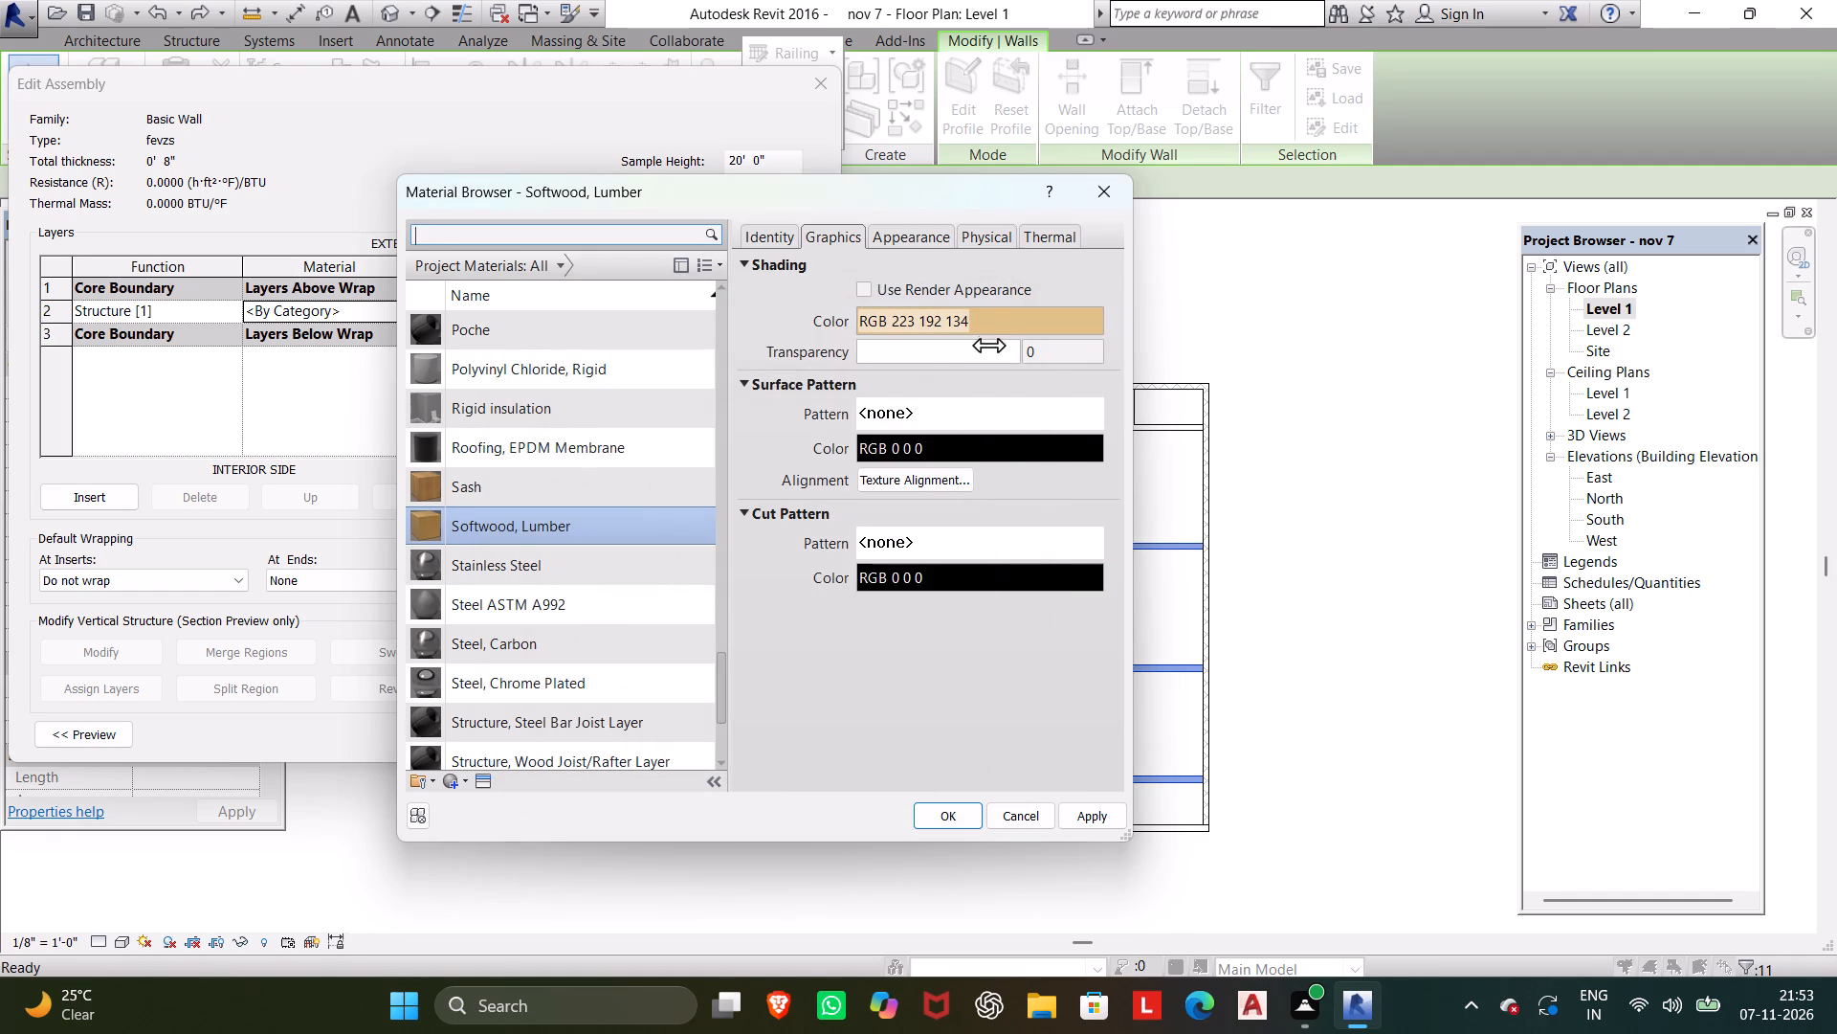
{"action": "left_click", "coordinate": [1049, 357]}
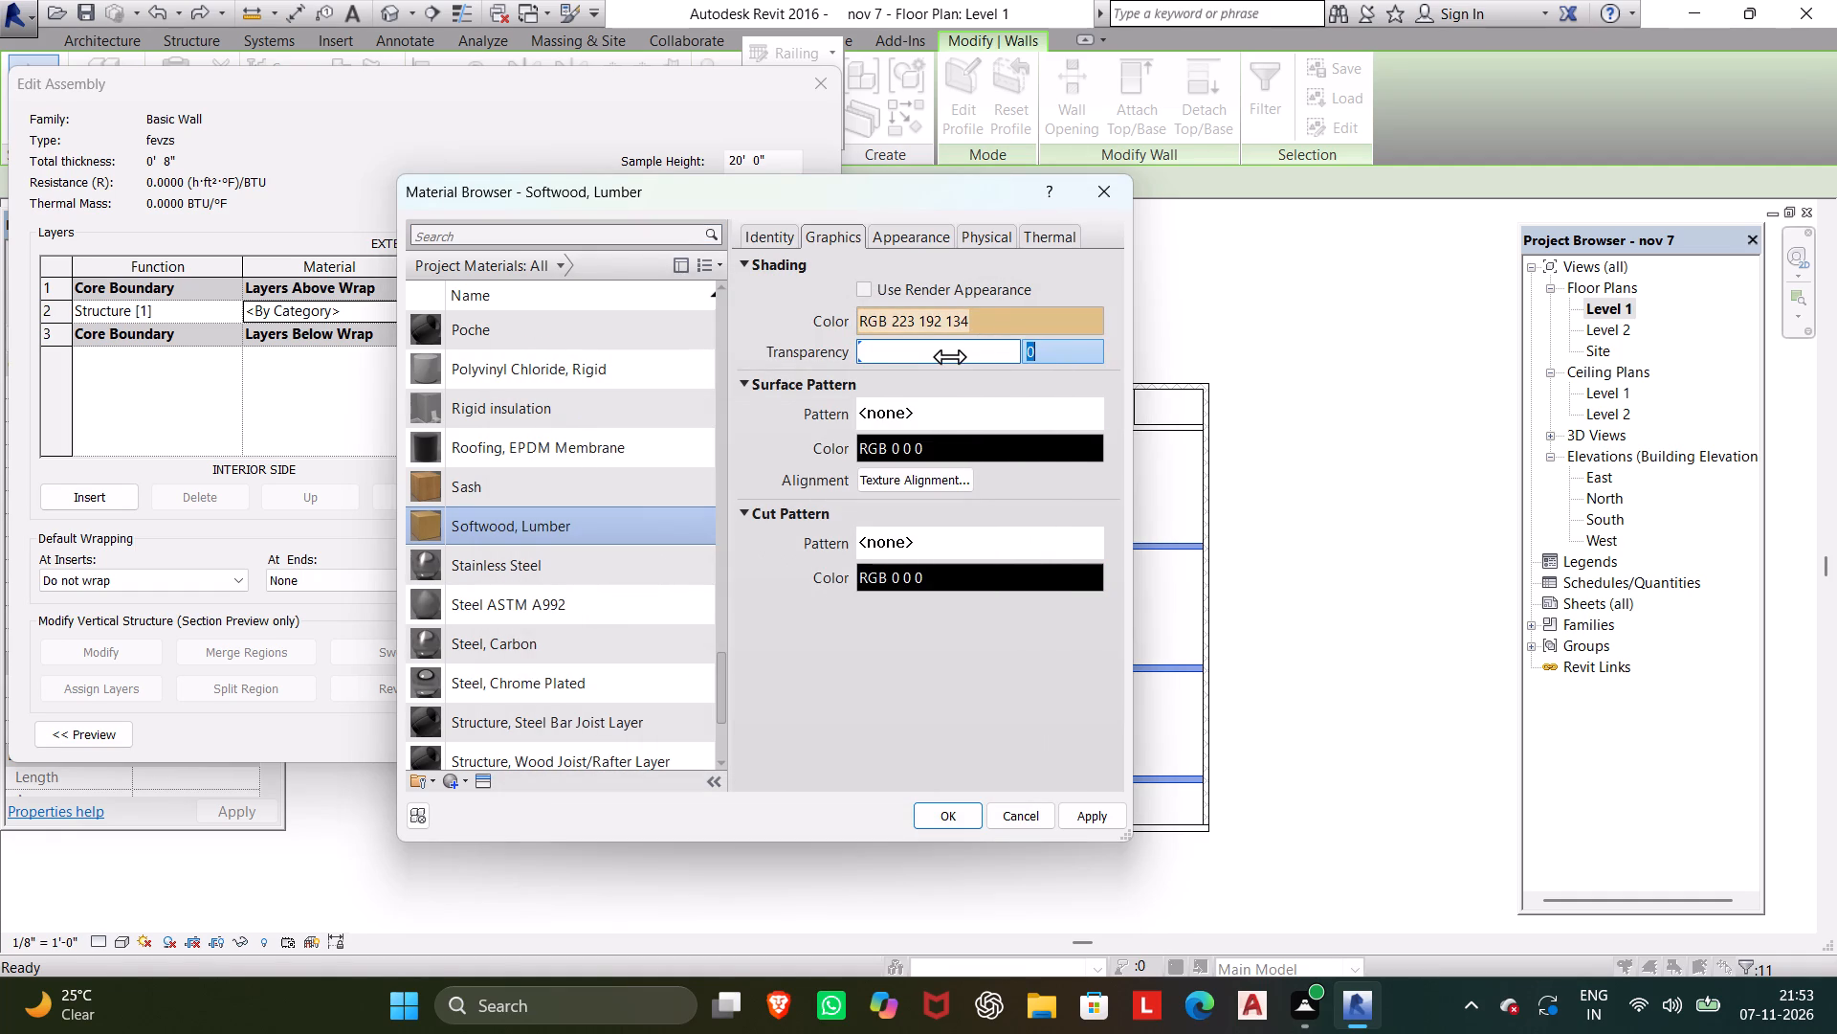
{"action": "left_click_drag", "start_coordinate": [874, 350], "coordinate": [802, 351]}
Set the shading color of the Softwood, Lumber material to PANTONE 206 C, also adding that color repeatedly to the custom colors.
{"action": "left_click", "coordinate": [872, 324]}
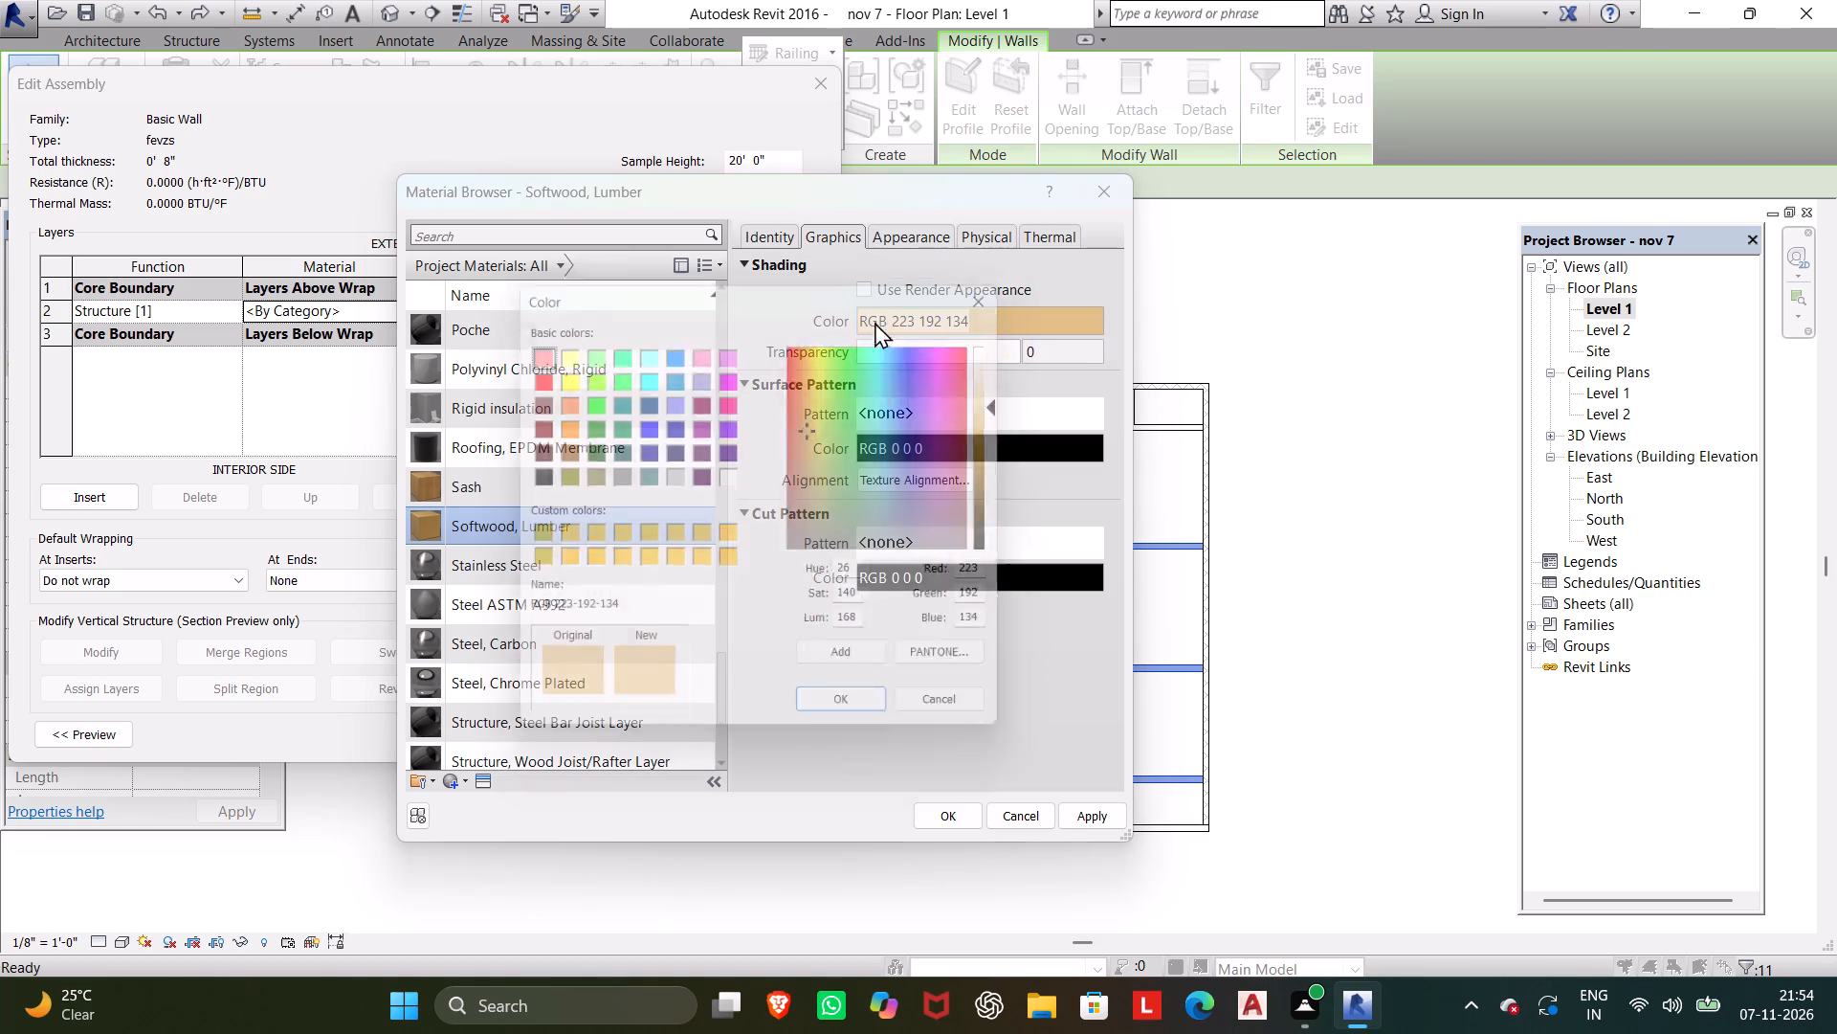
{"action": "left_click_drag", "start_coordinate": [831, 384], "coordinate": [819, 446]}
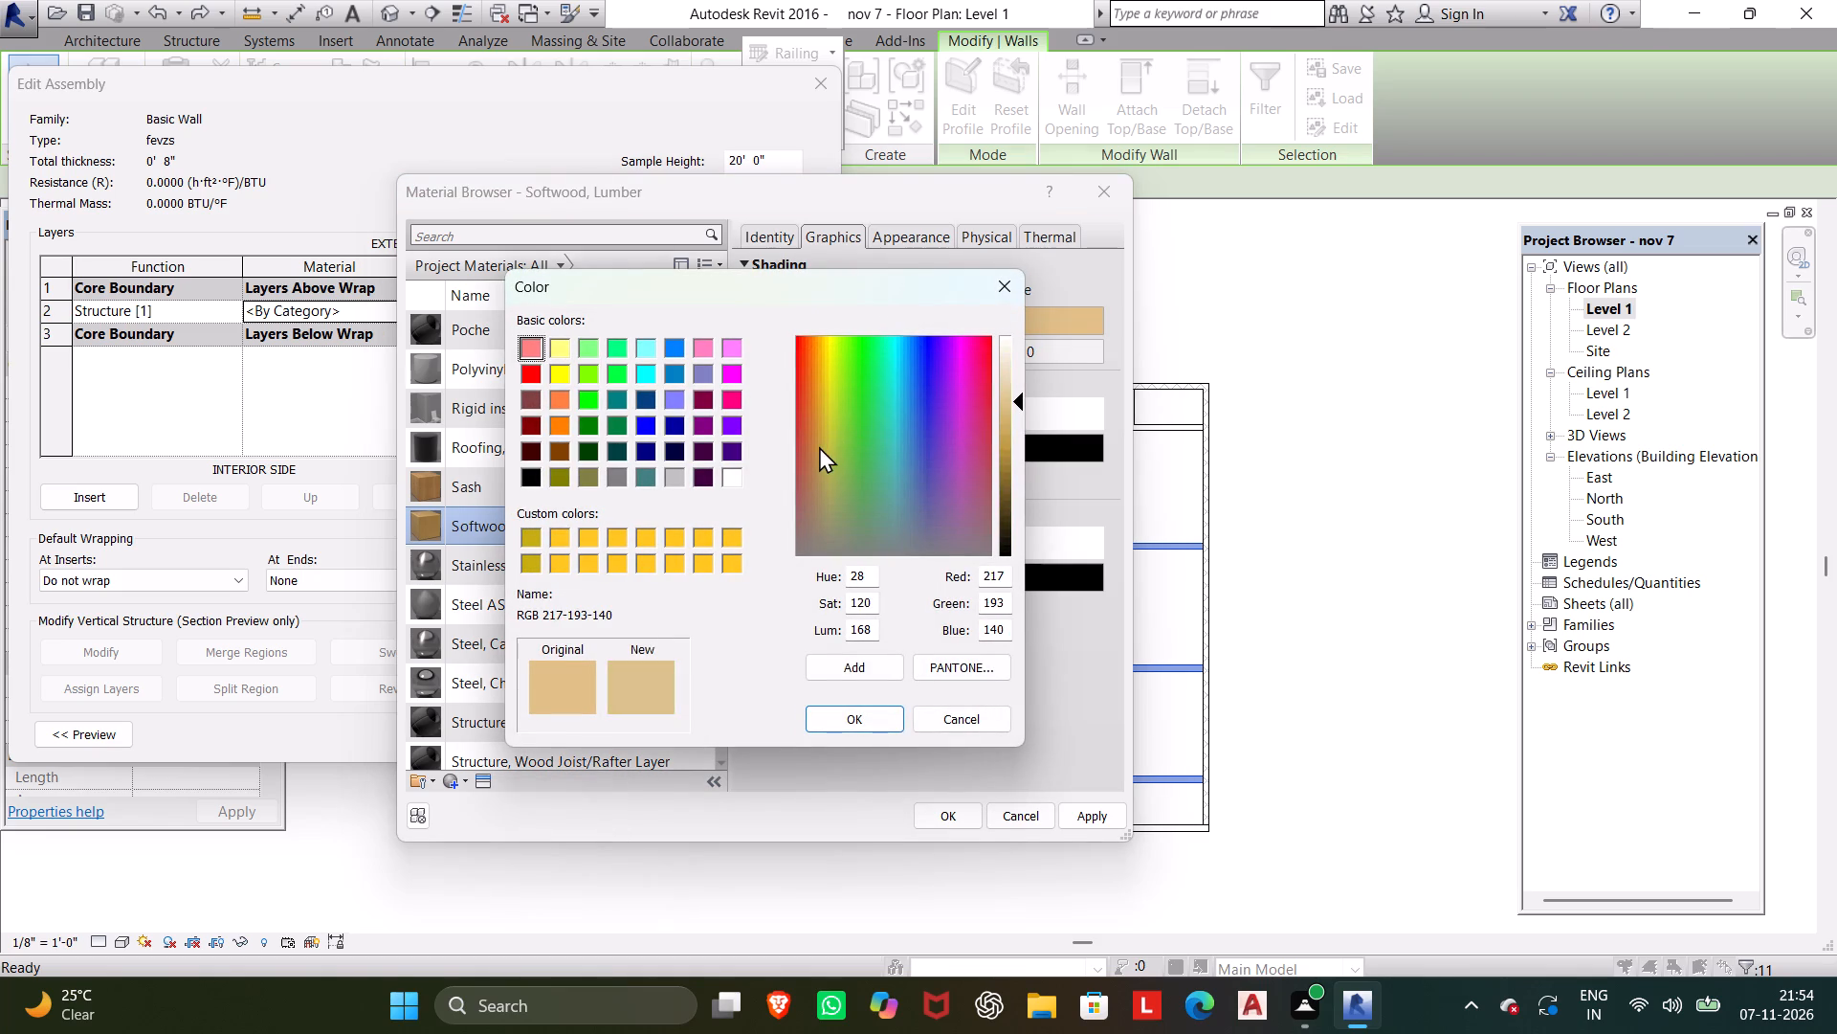
{"action": "left_click_drag", "start_coordinate": [819, 446], "coordinate": [915, 377]}
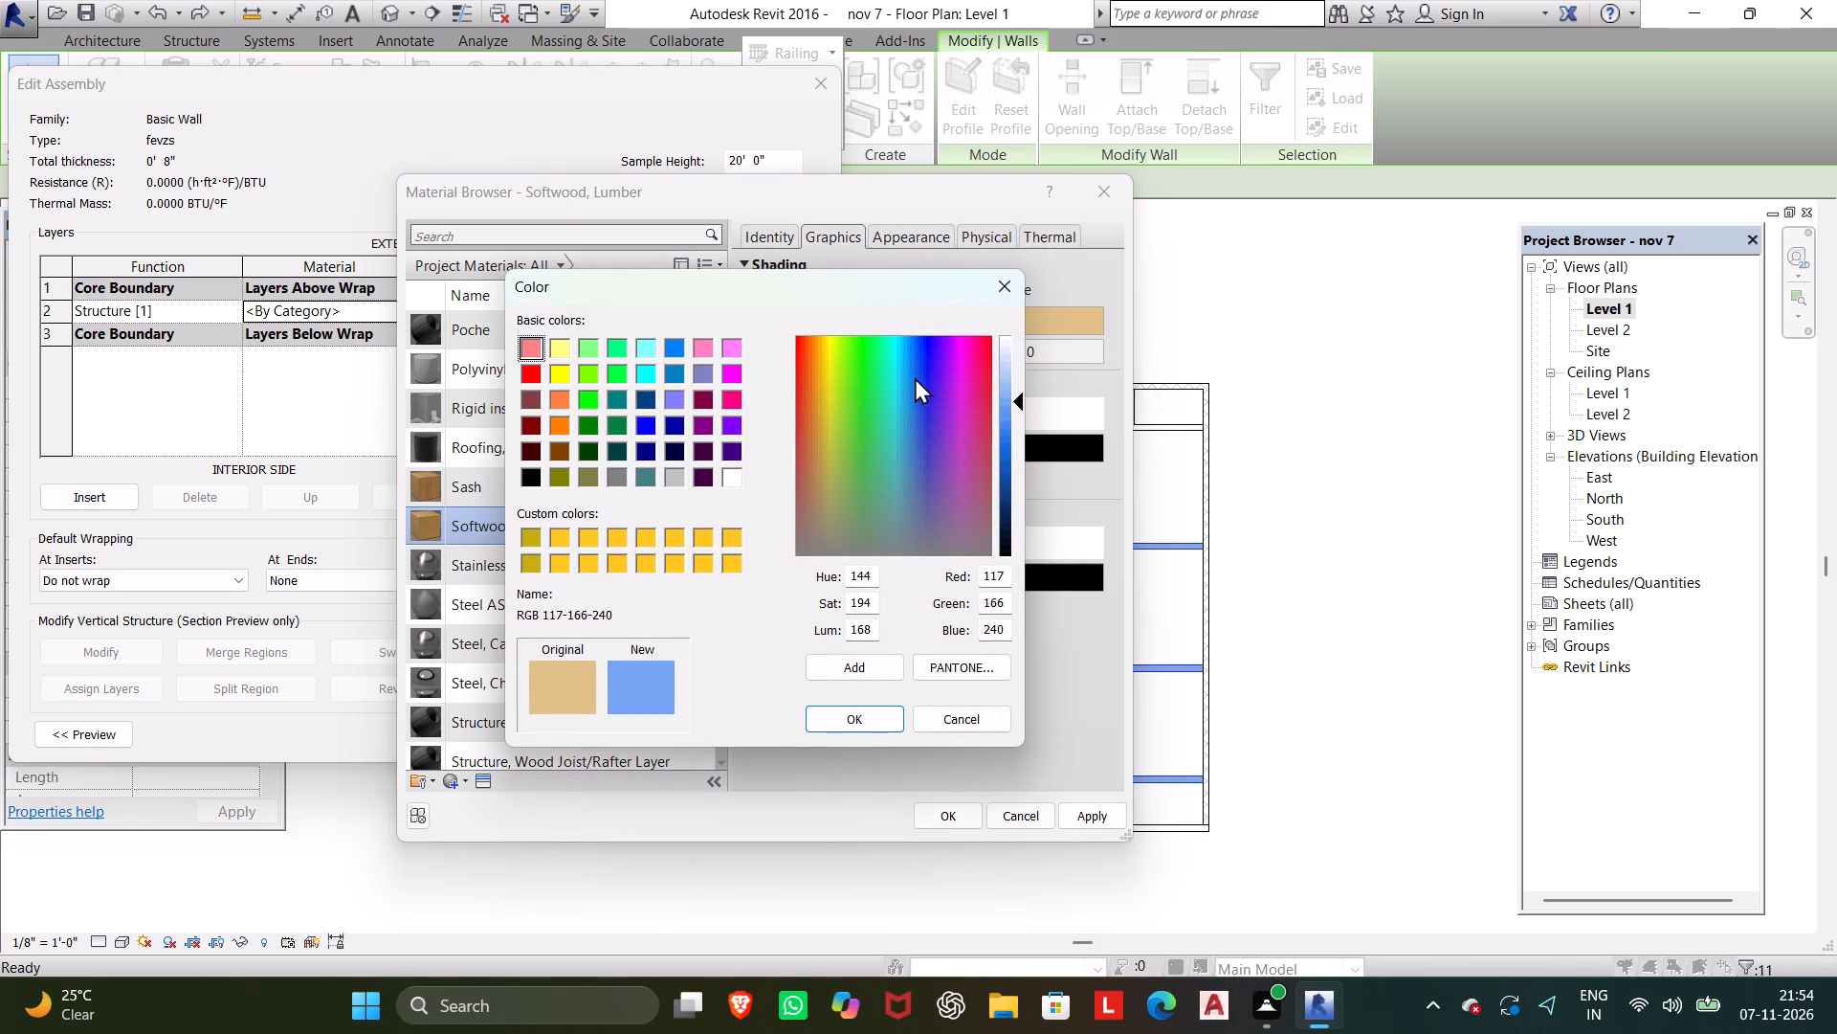
{"action": "left_click_drag", "start_coordinate": [915, 377], "coordinate": [961, 359]}
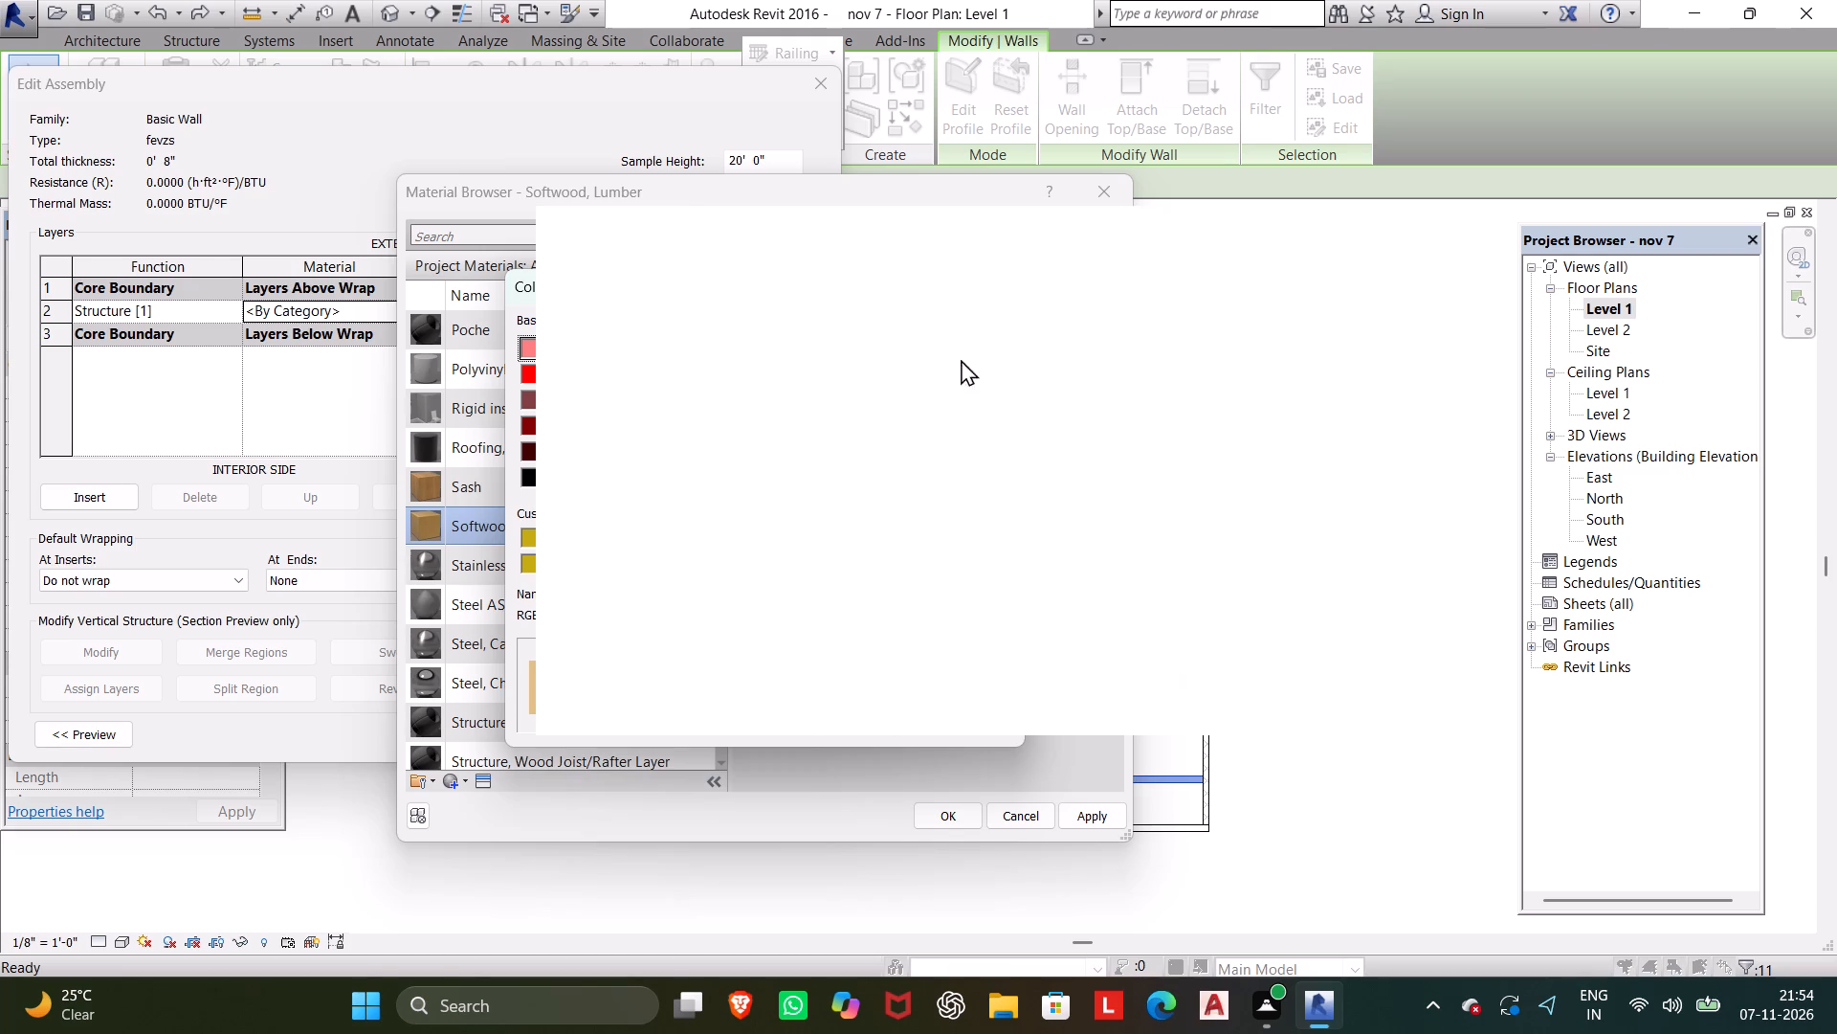
{"action": "left_click_drag", "start_coordinate": [961, 359], "coordinate": [943, 365]}
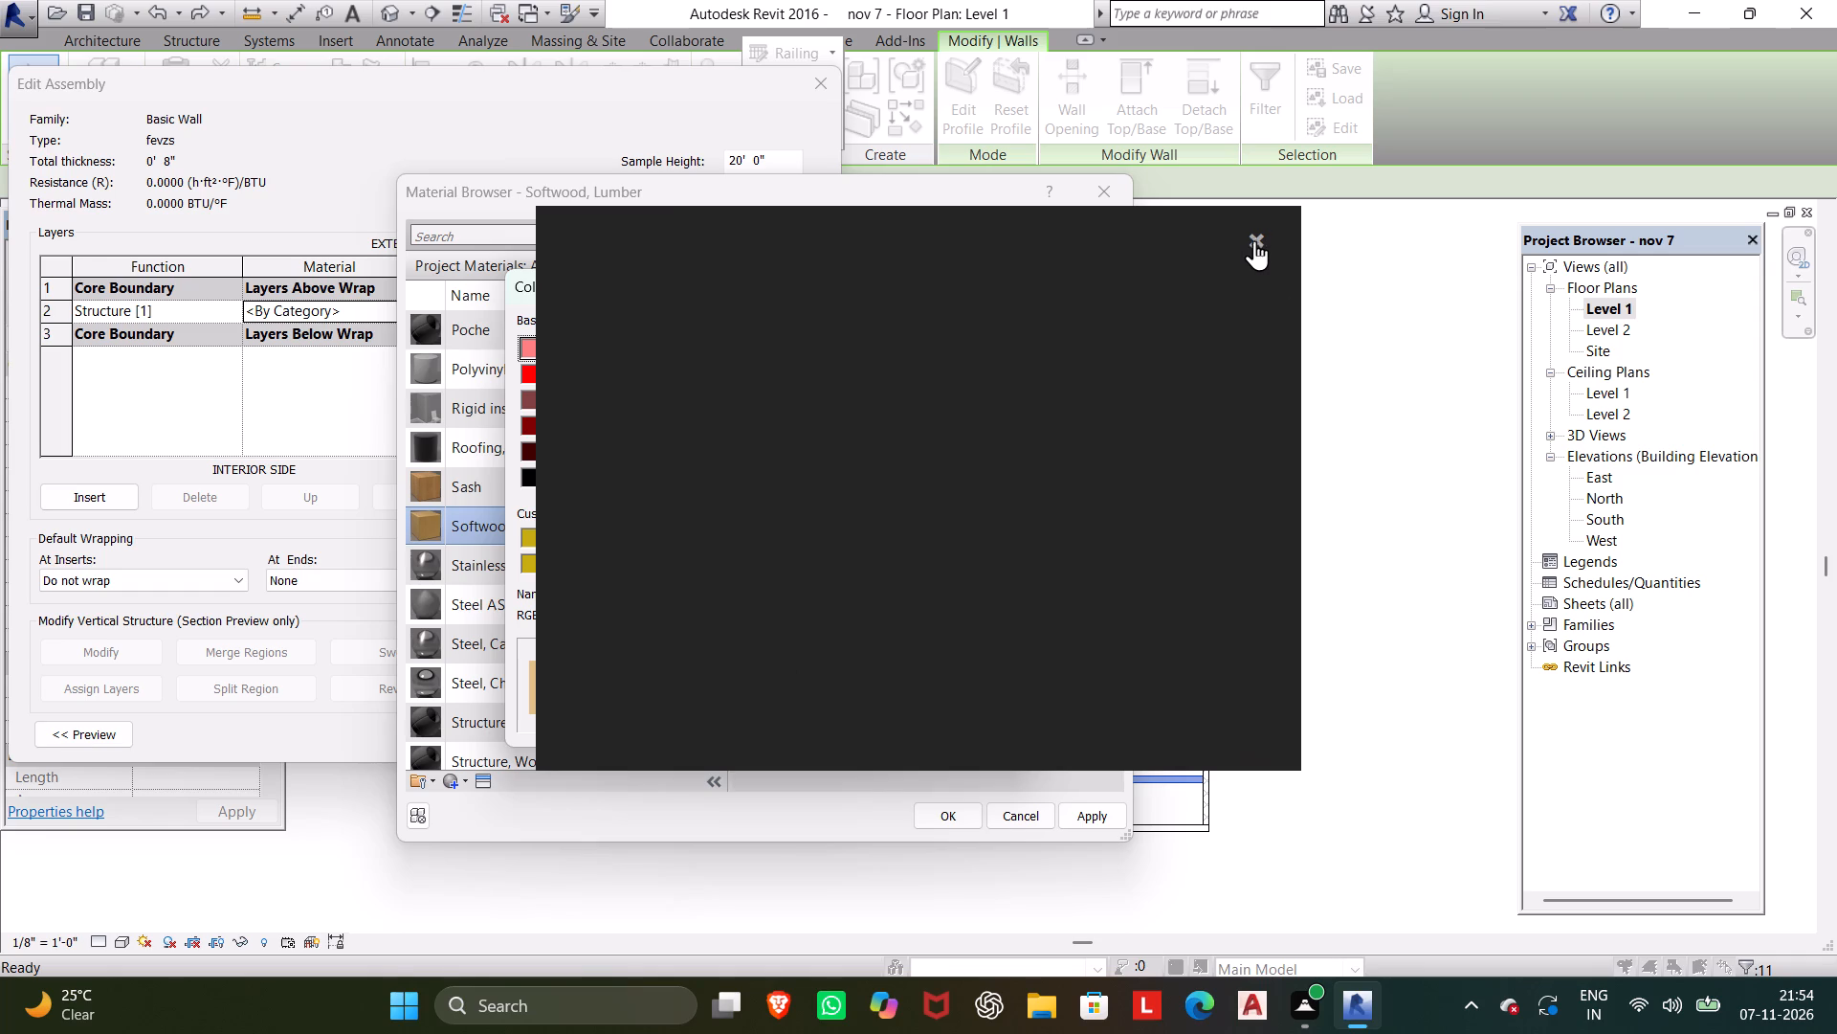
{"action": "left_click", "coordinate": [1254, 238]}
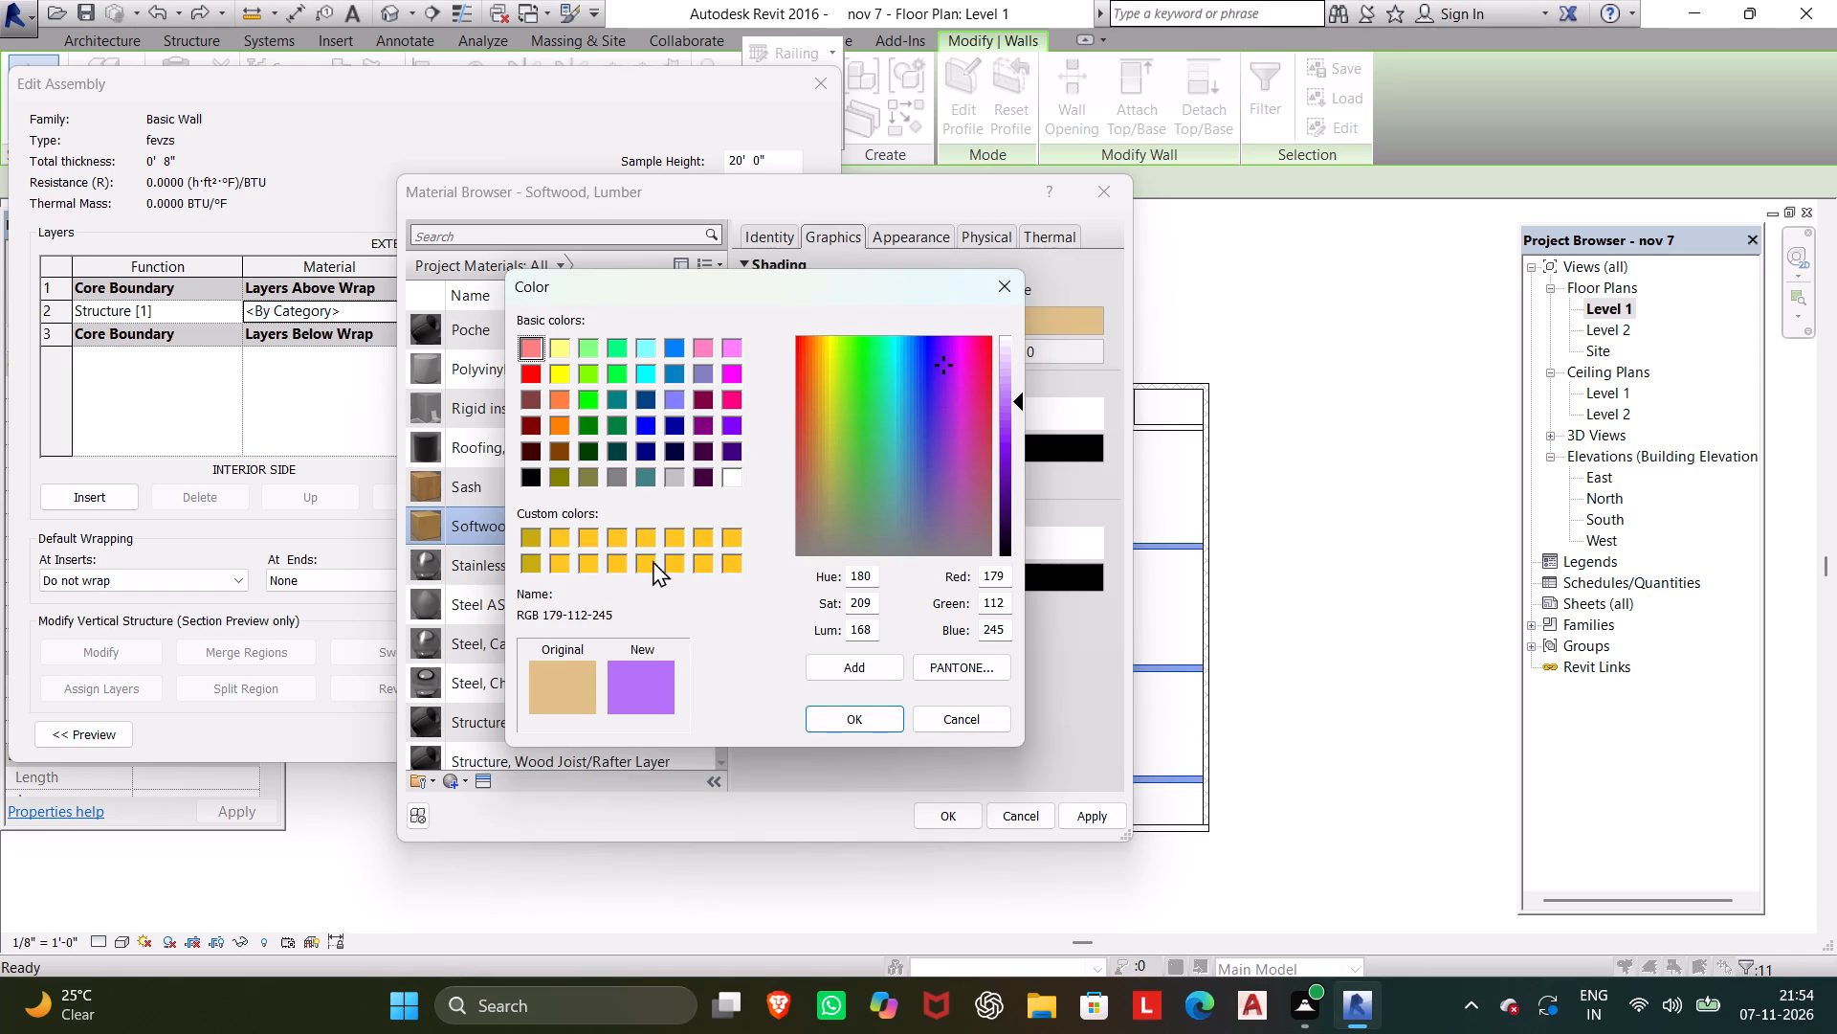
{"action": "left_click", "coordinate": [533, 371]}
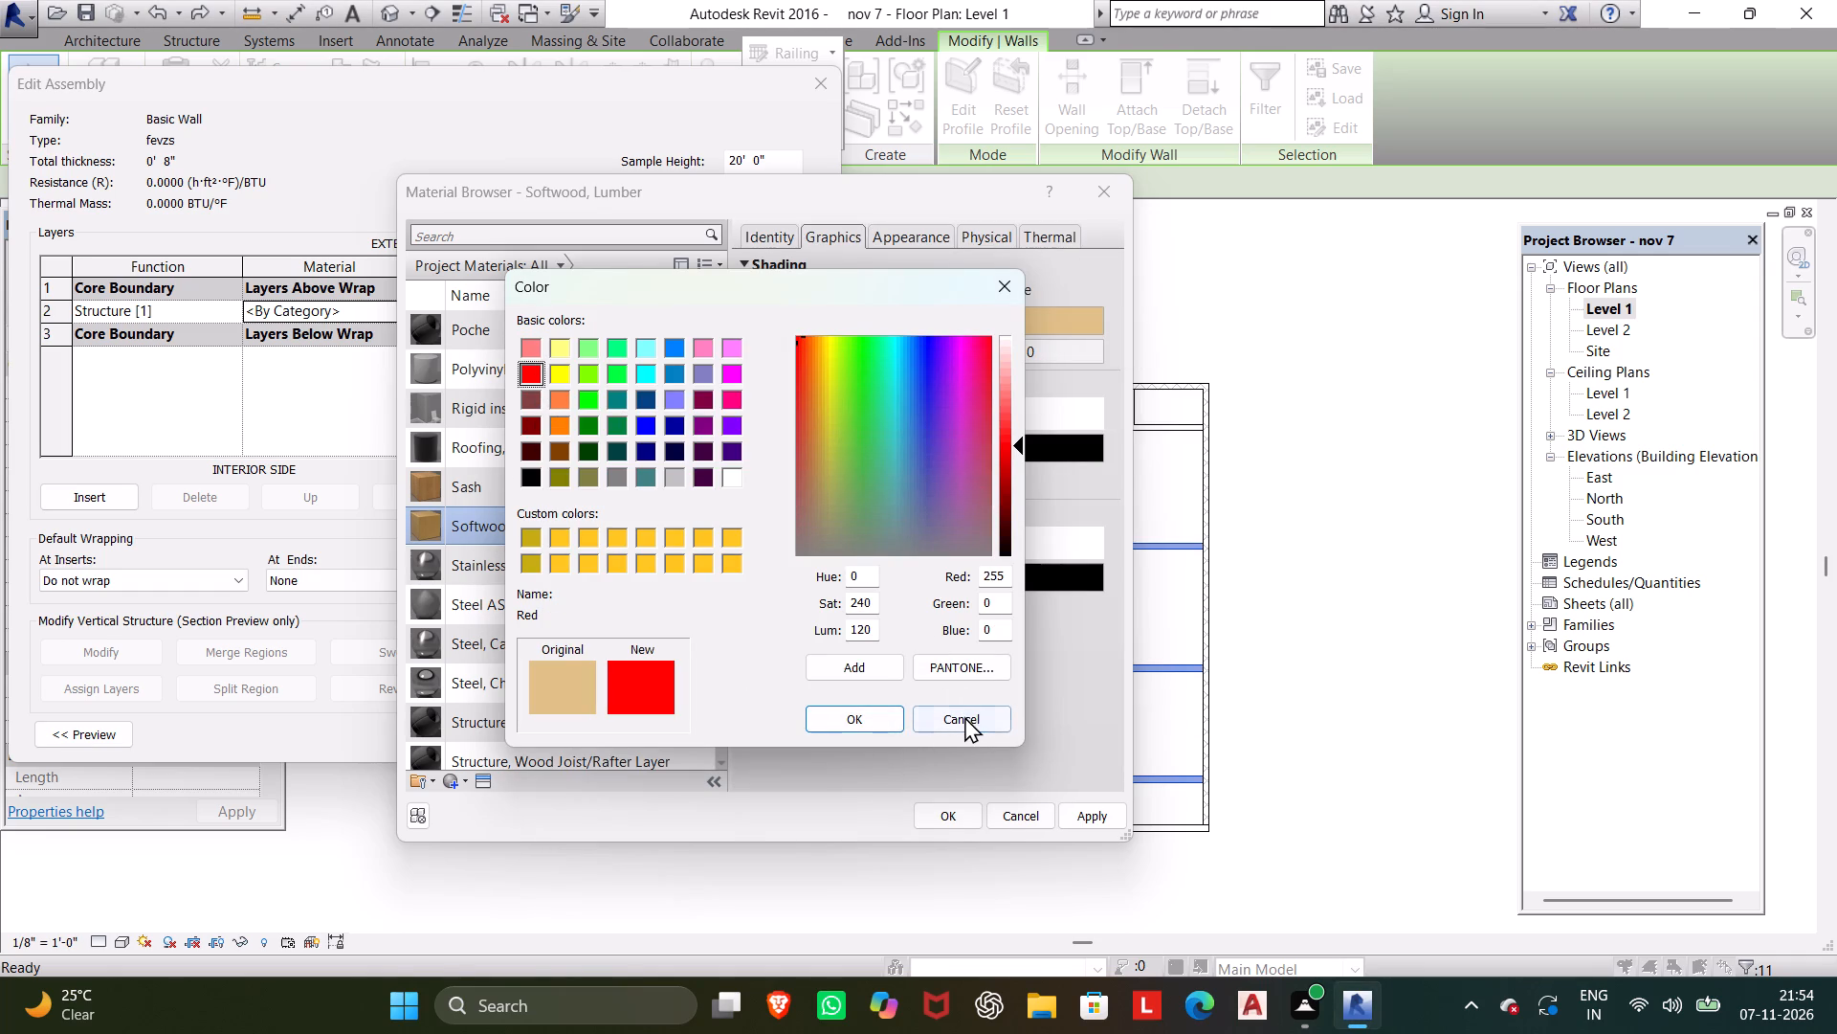
{"action": "left_click", "coordinate": [973, 661]}
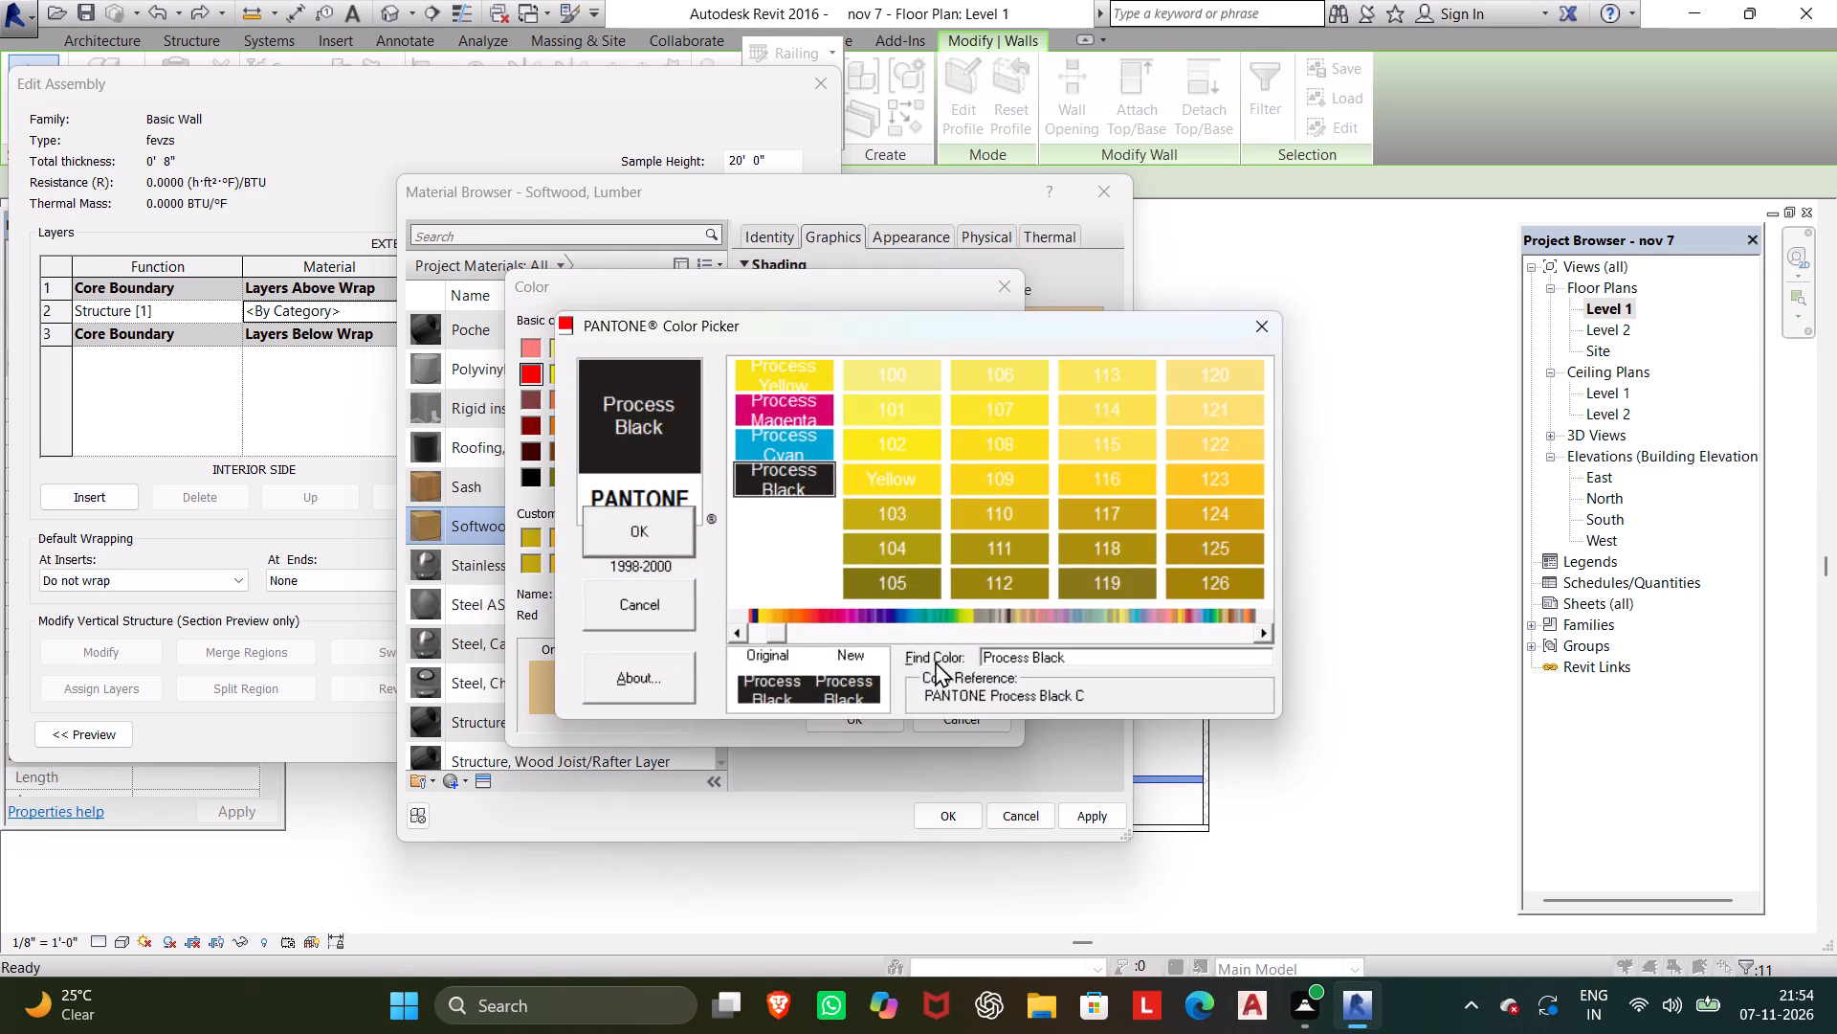
{"action": "left_click", "coordinate": [832, 617]}
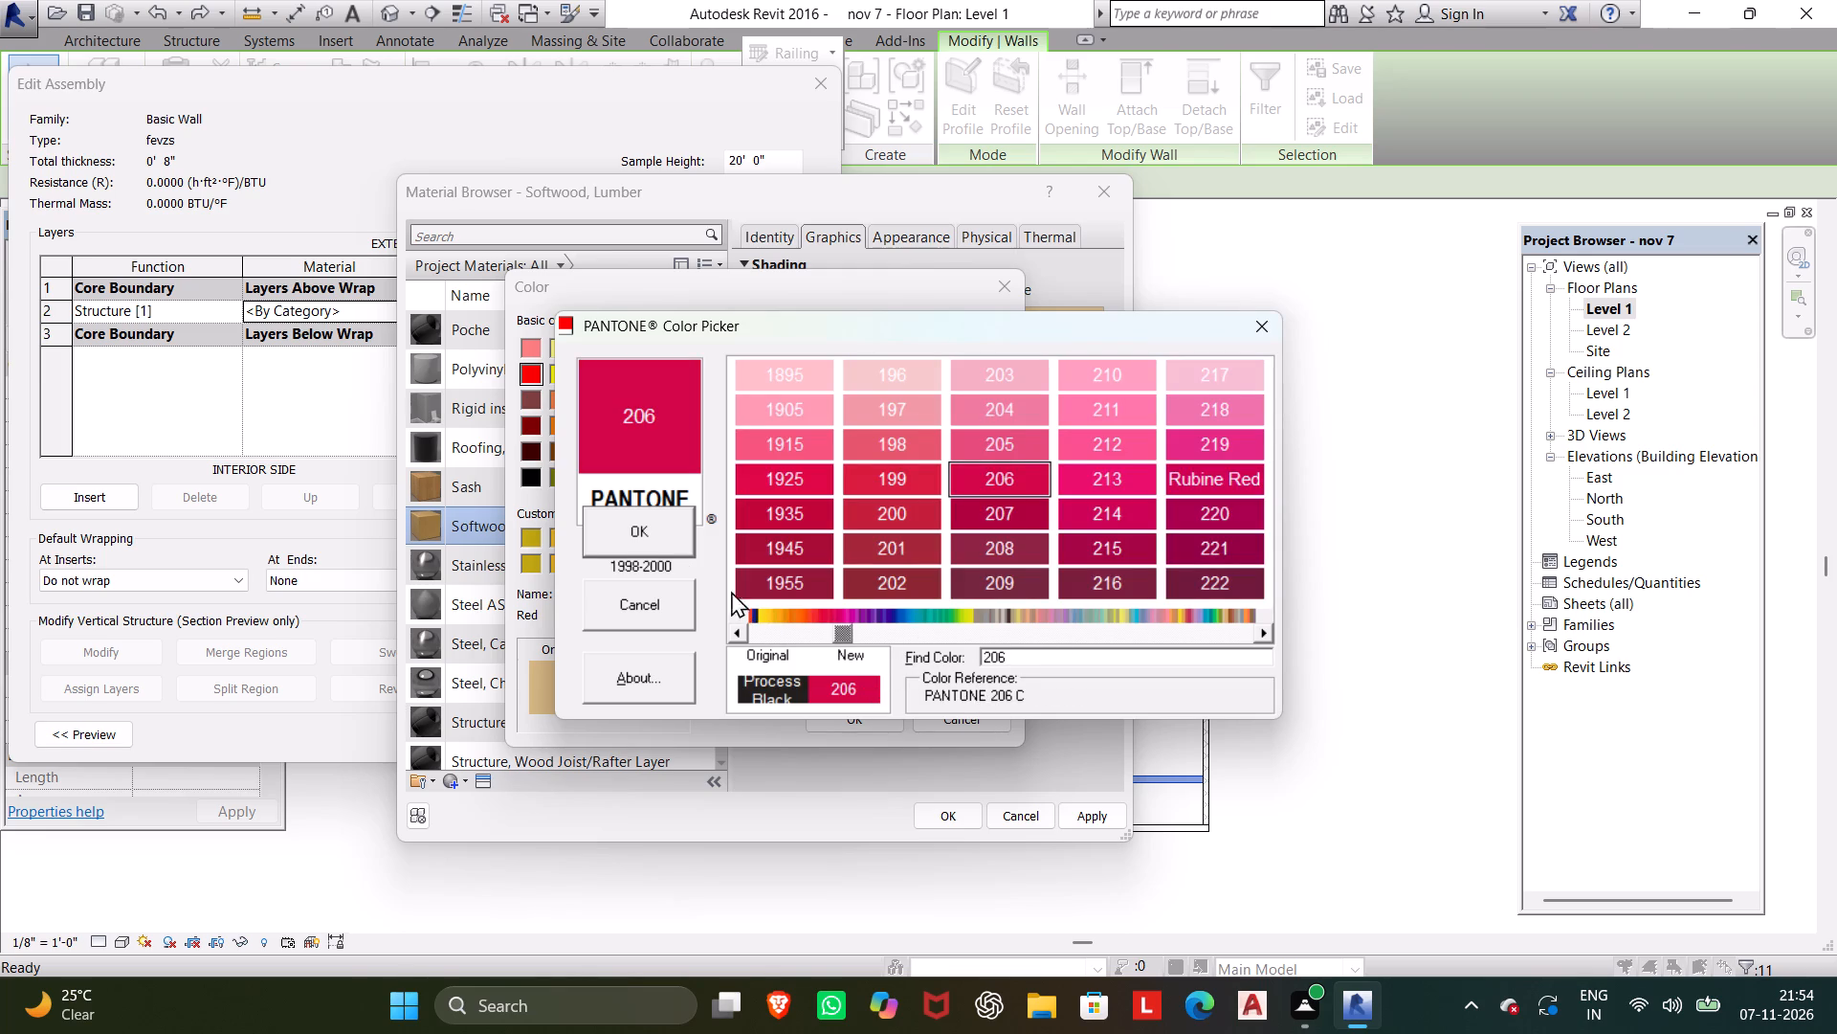
{"action": "left_click", "coordinate": [639, 528]}
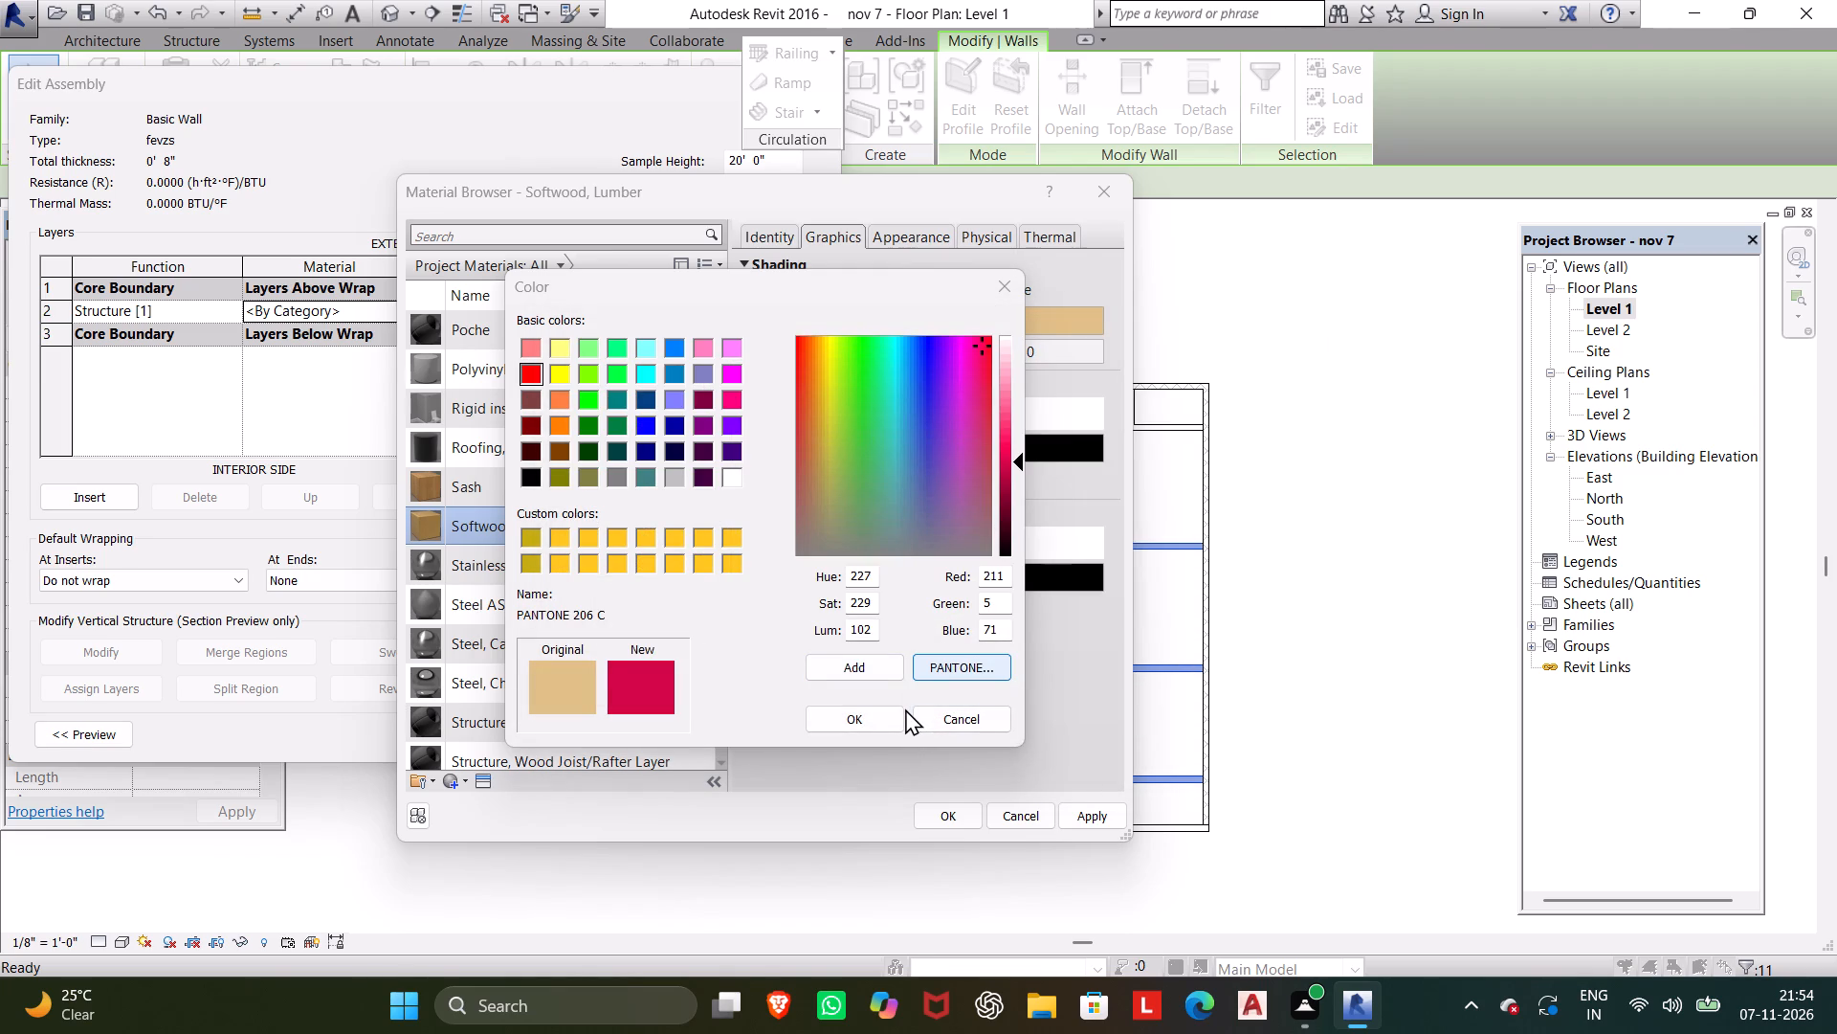
{"action": "left_click", "coordinate": [889, 672]}
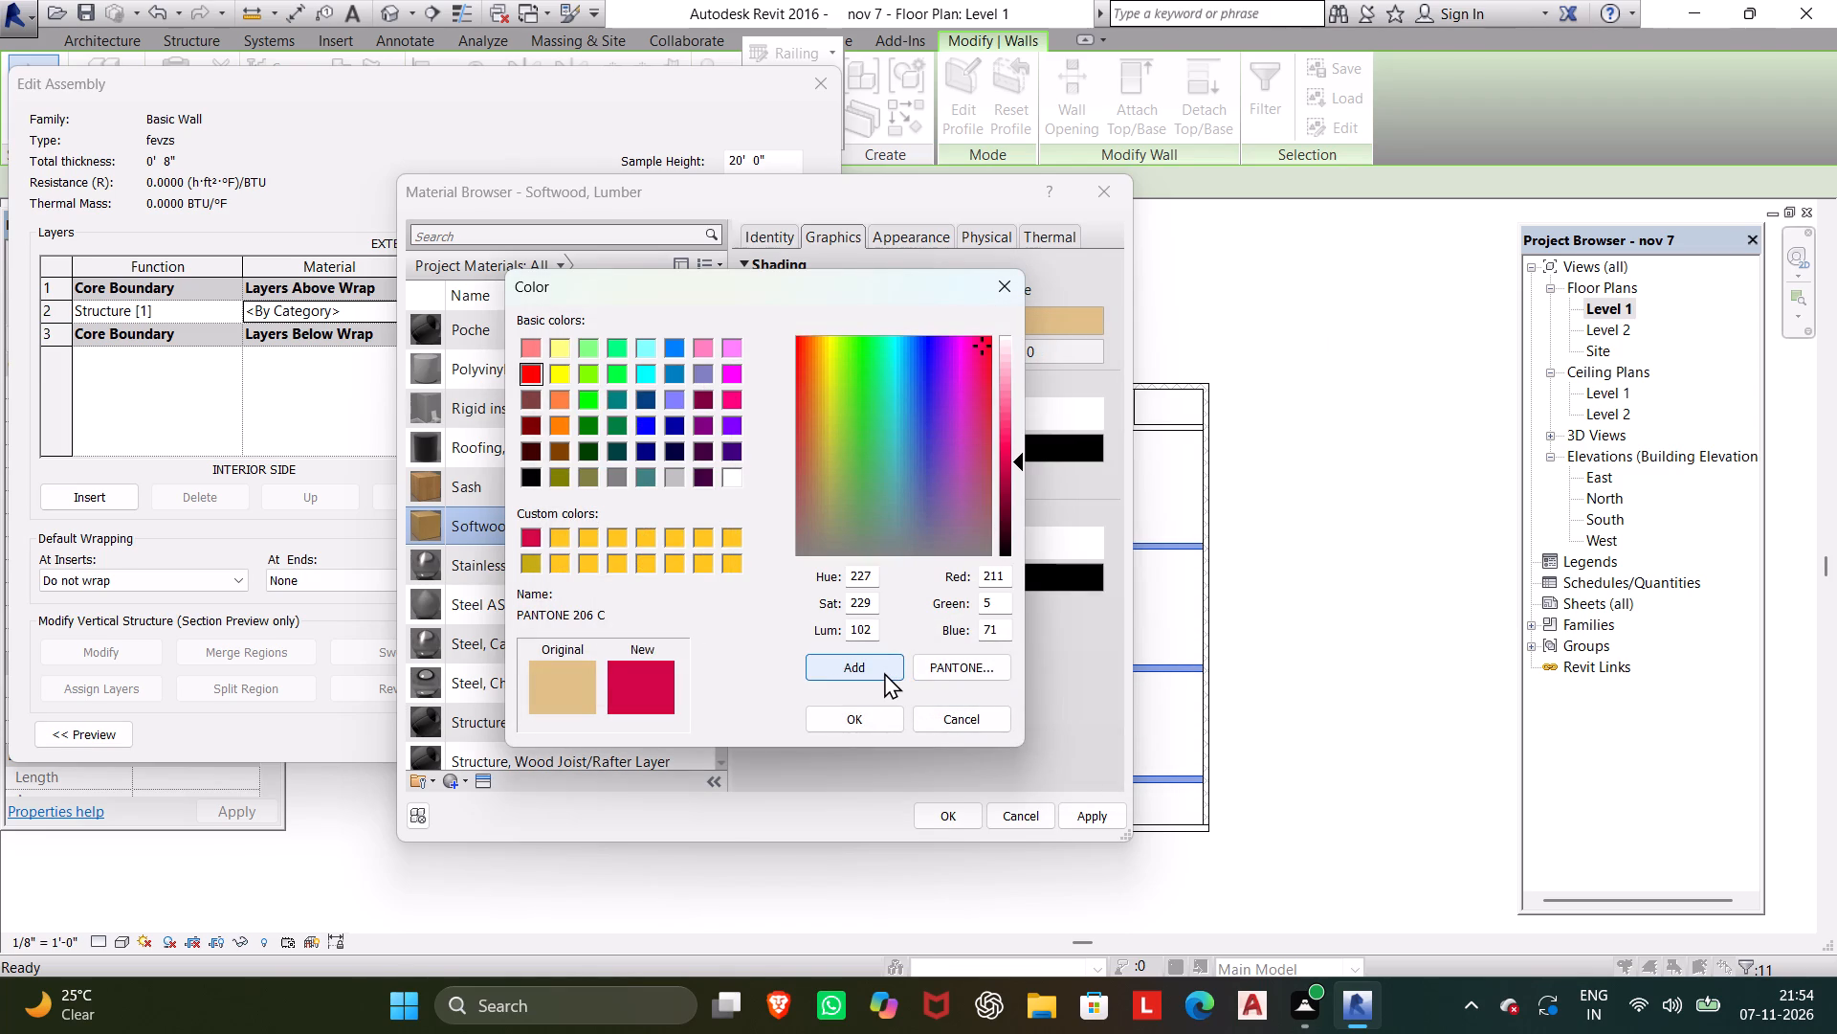
{"action": "left_click", "coordinate": [871, 667]}
{"action": "triple_click", "coordinate": [871, 667]}
{"action": "triple_click", "coordinate": [871, 667]}
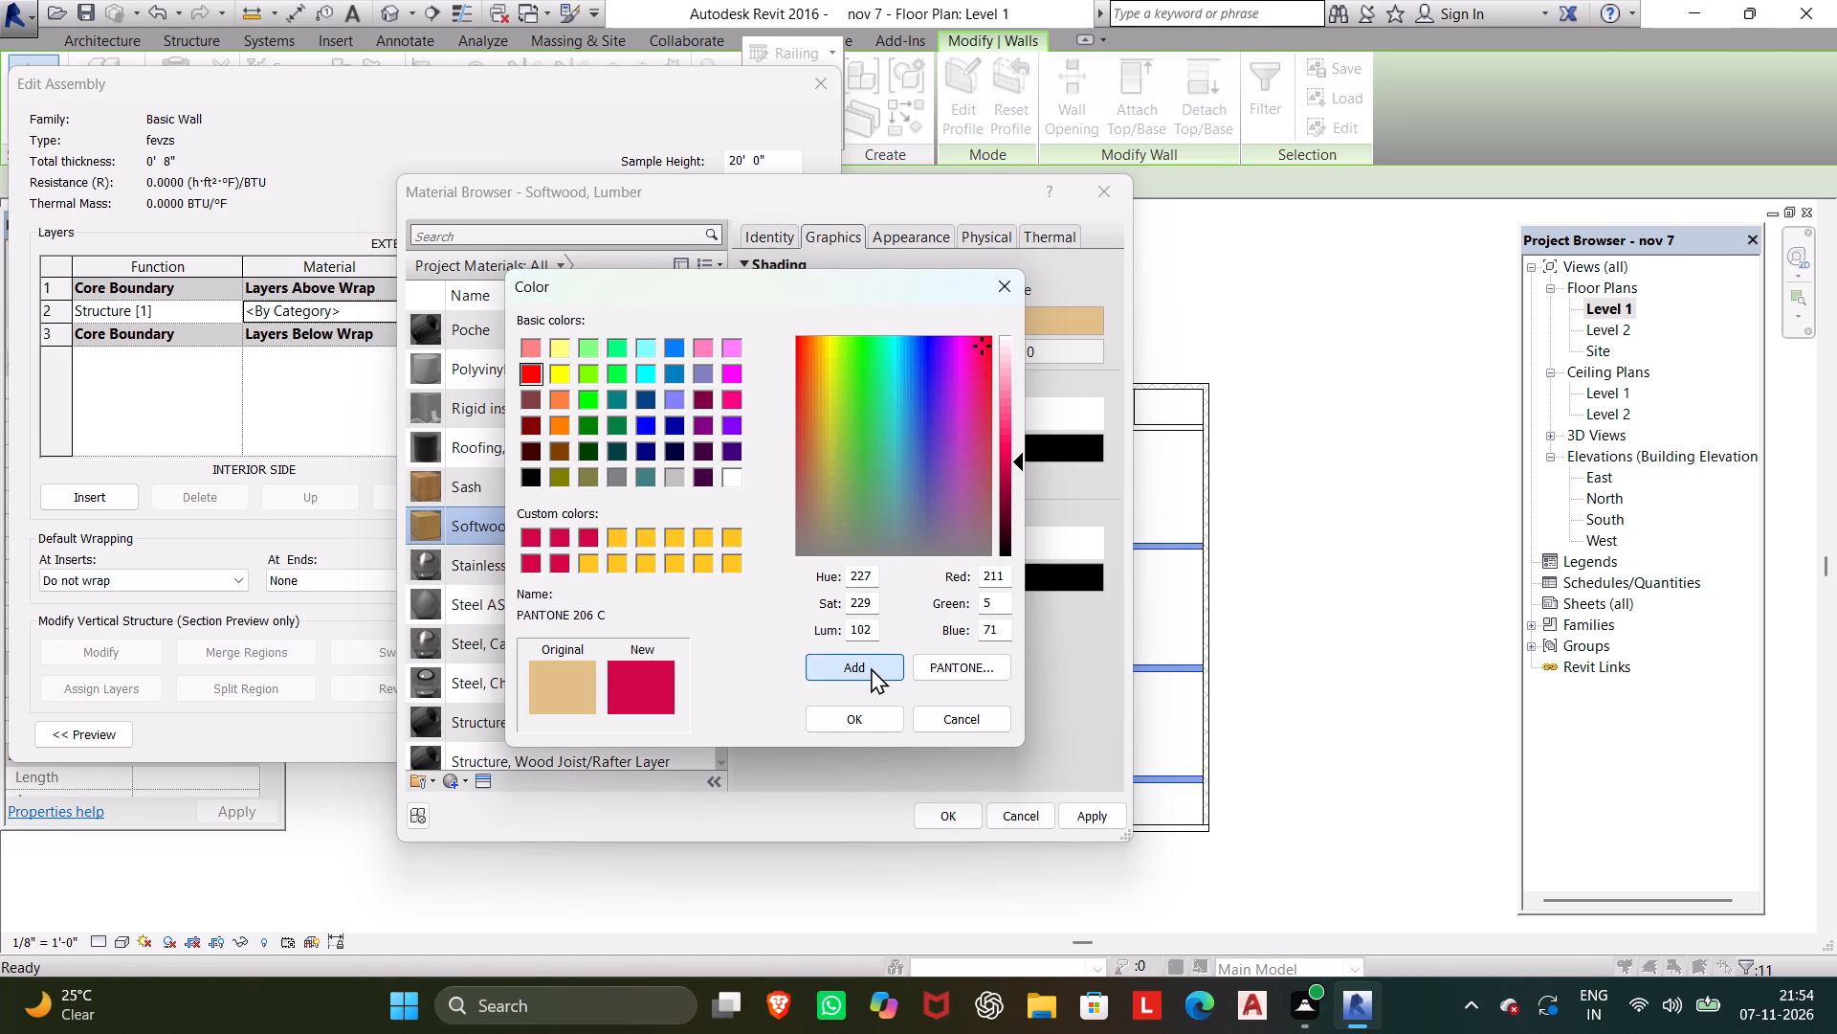
{"action": "triple_click", "coordinate": [871, 667]}
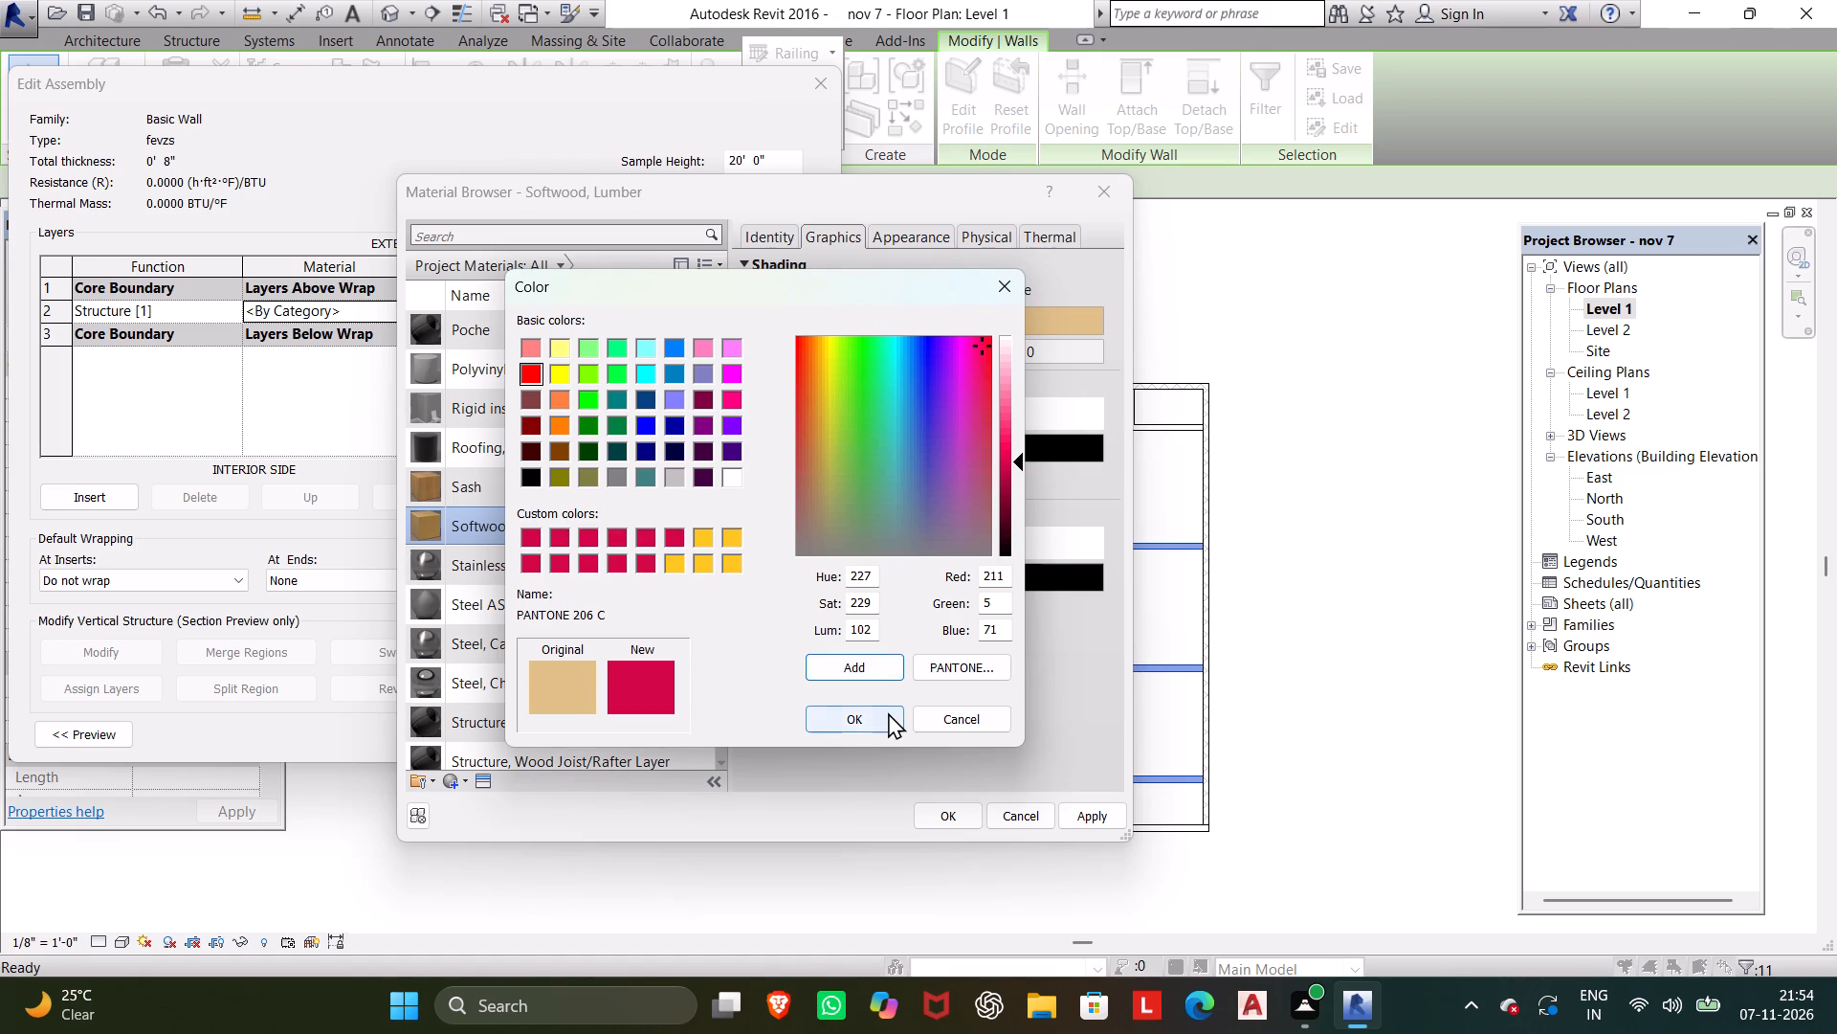
{"action": "left_click", "coordinate": [892, 712]}
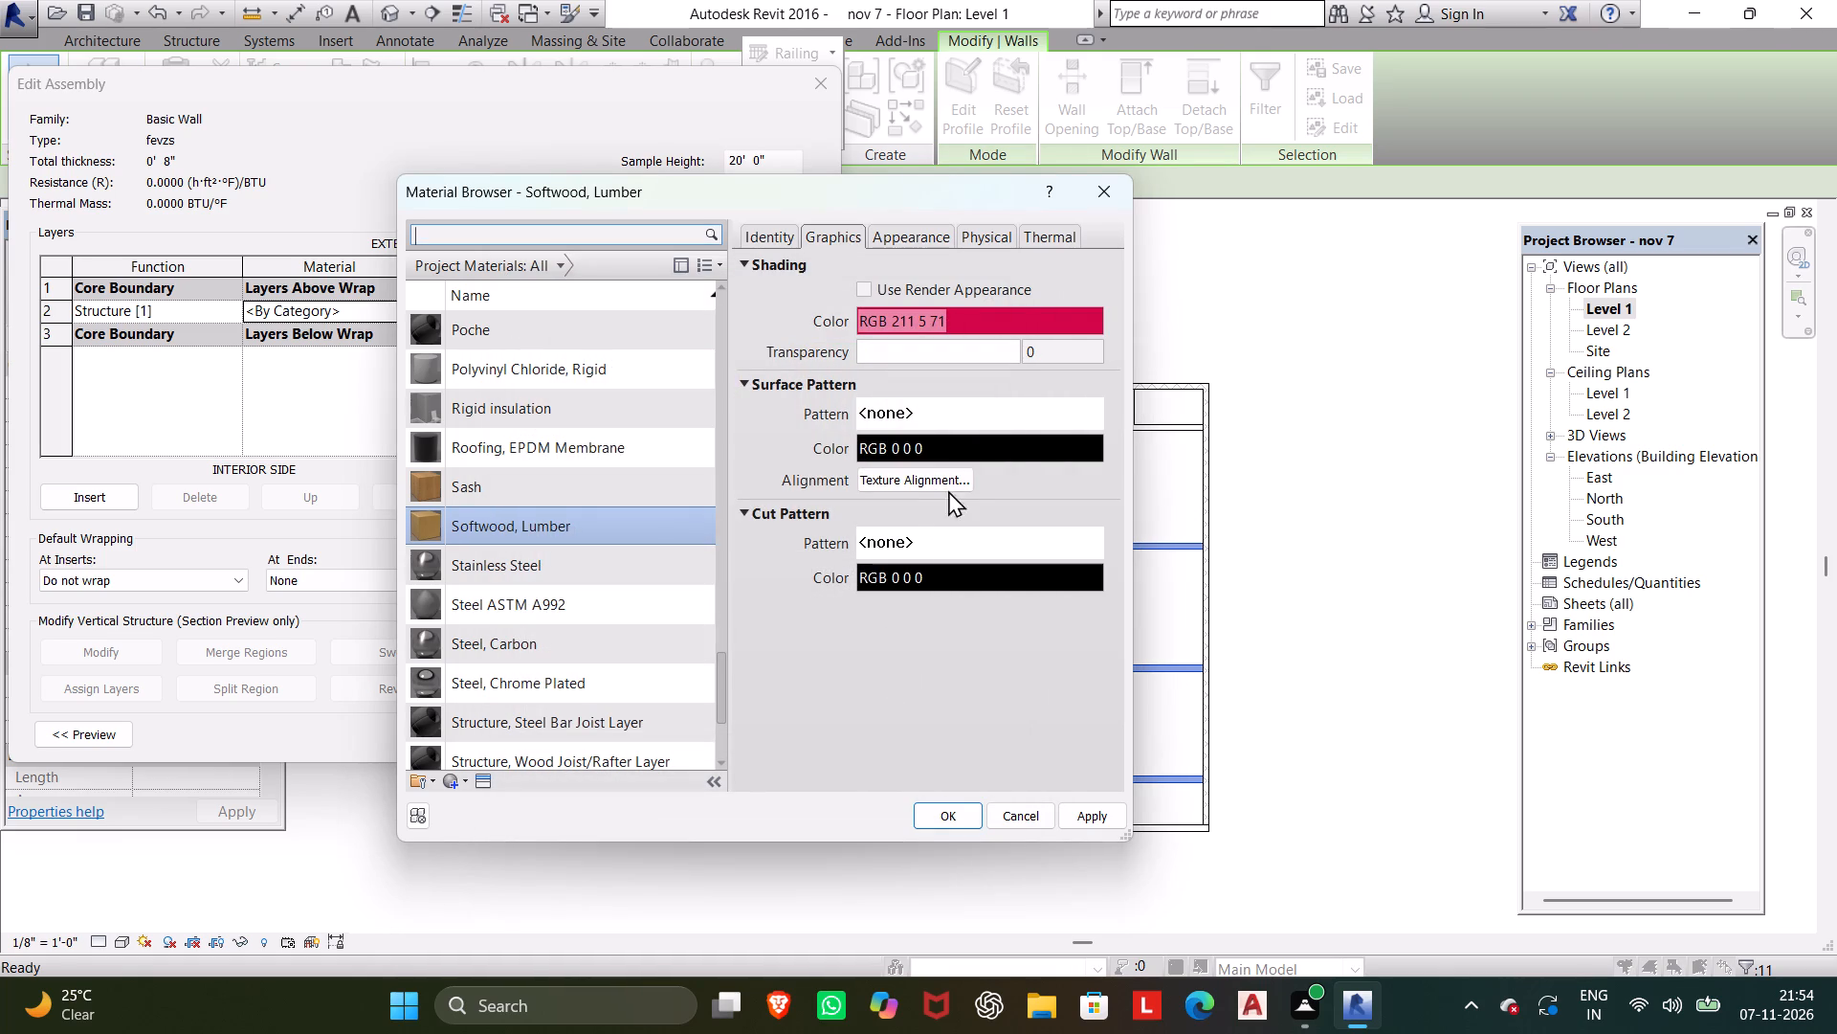
Set the surface pattern color of Softwood, Lumber to PANTONE 103 C, adding black and PANTONE 103 C to the custom colors.
{"action": "left_click", "coordinate": [1014, 443]}
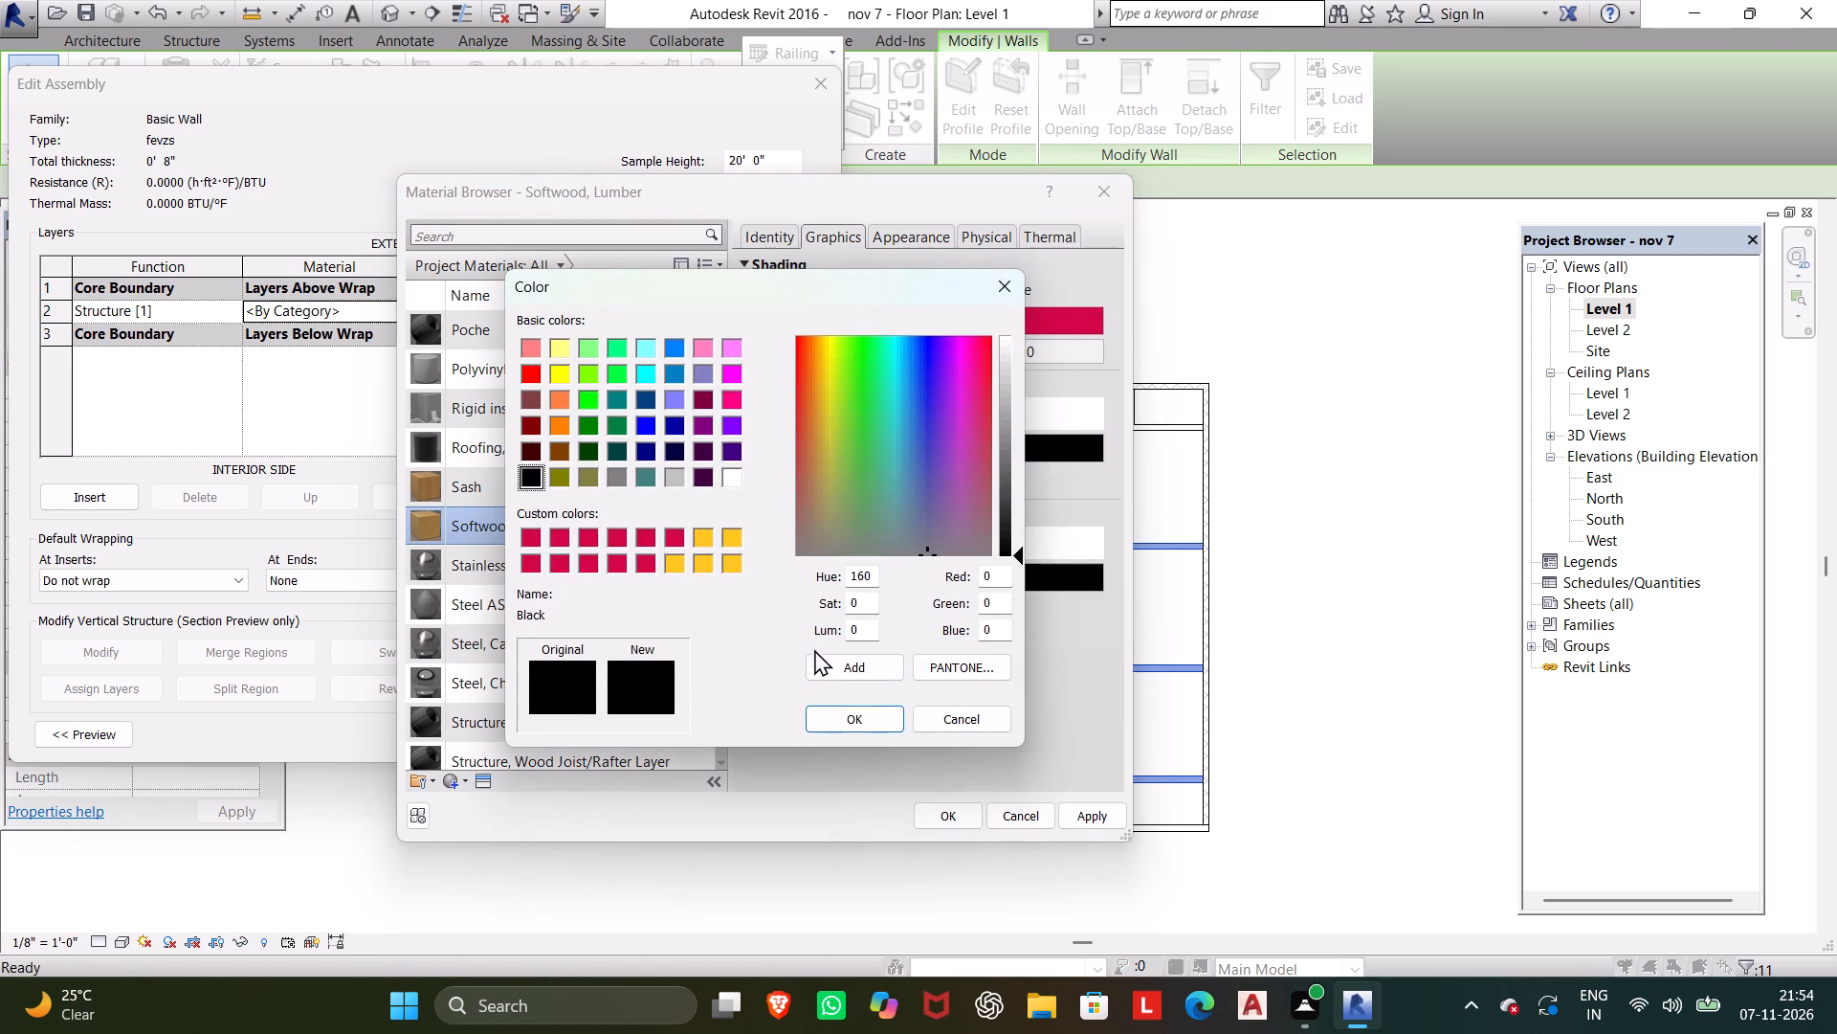
{"action": "left_click", "coordinate": [818, 666]}
{"action": "triple_click", "coordinate": [818, 666]}
{"action": "left_click", "coordinate": [818, 666]}
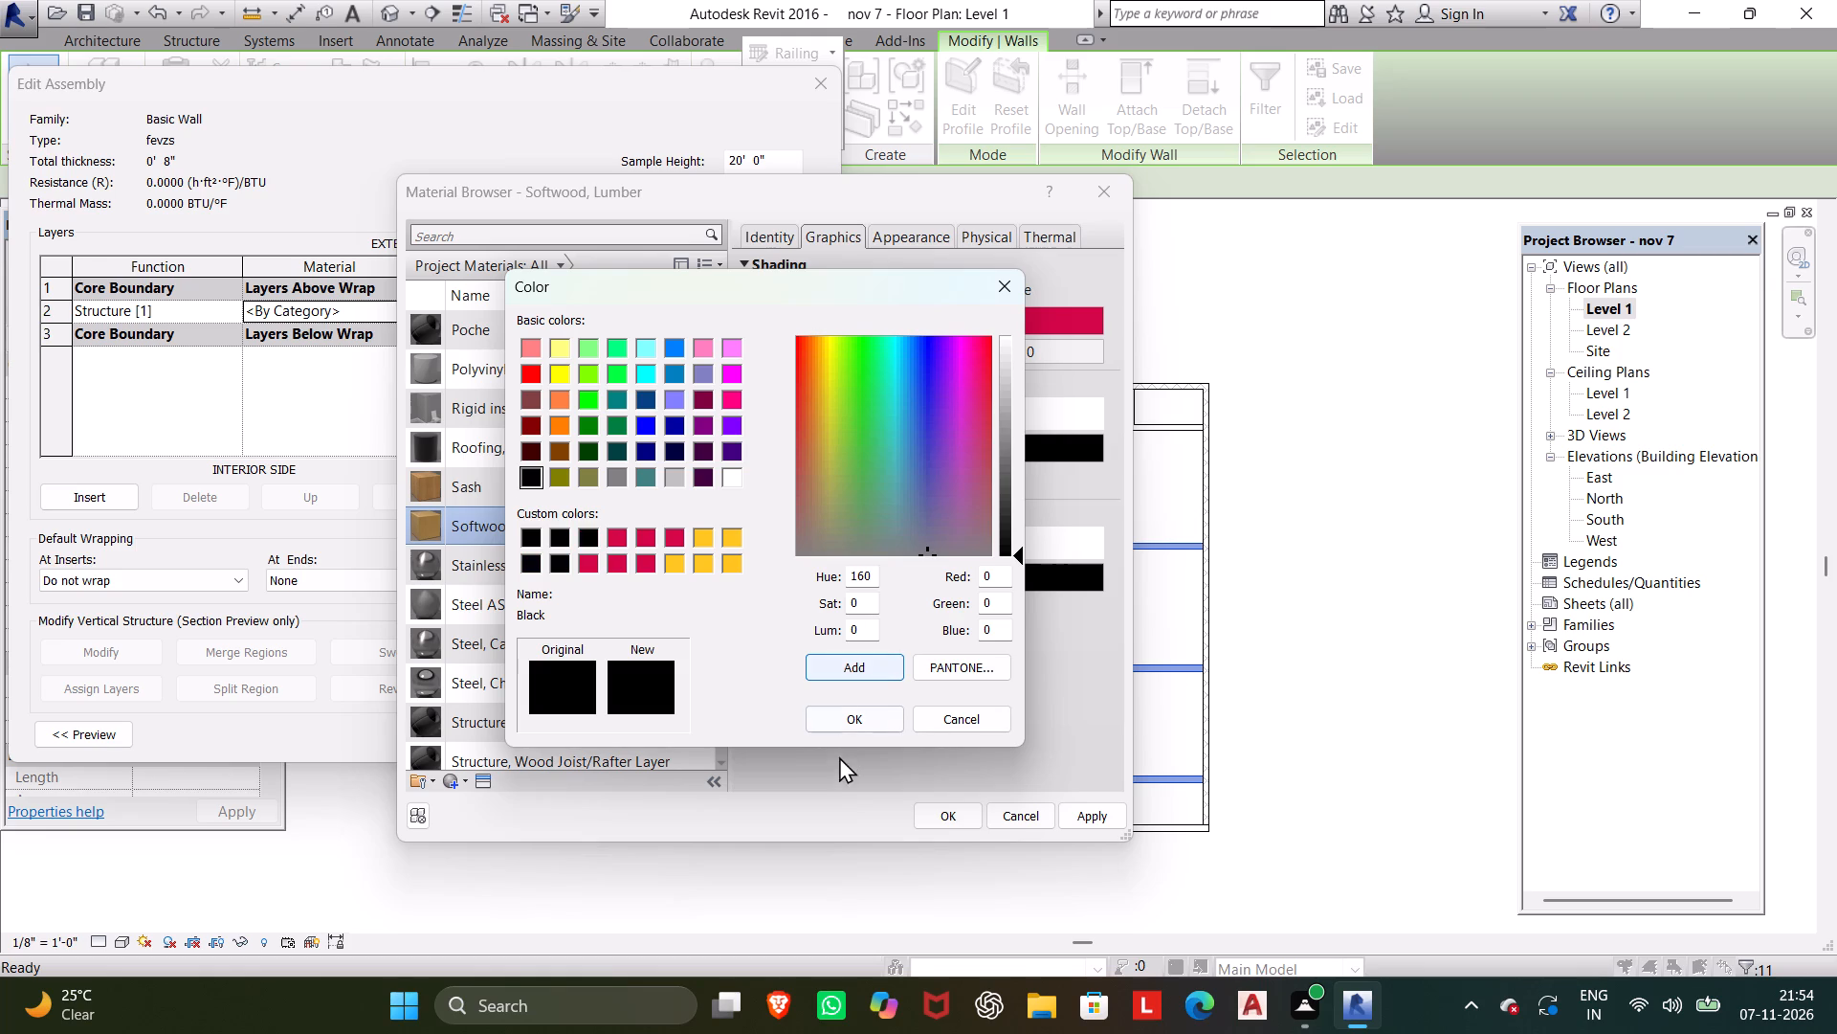
{"action": "left_click", "coordinate": [661, 691]}
{"action": "left_click", "coordinate": [921, 420]}
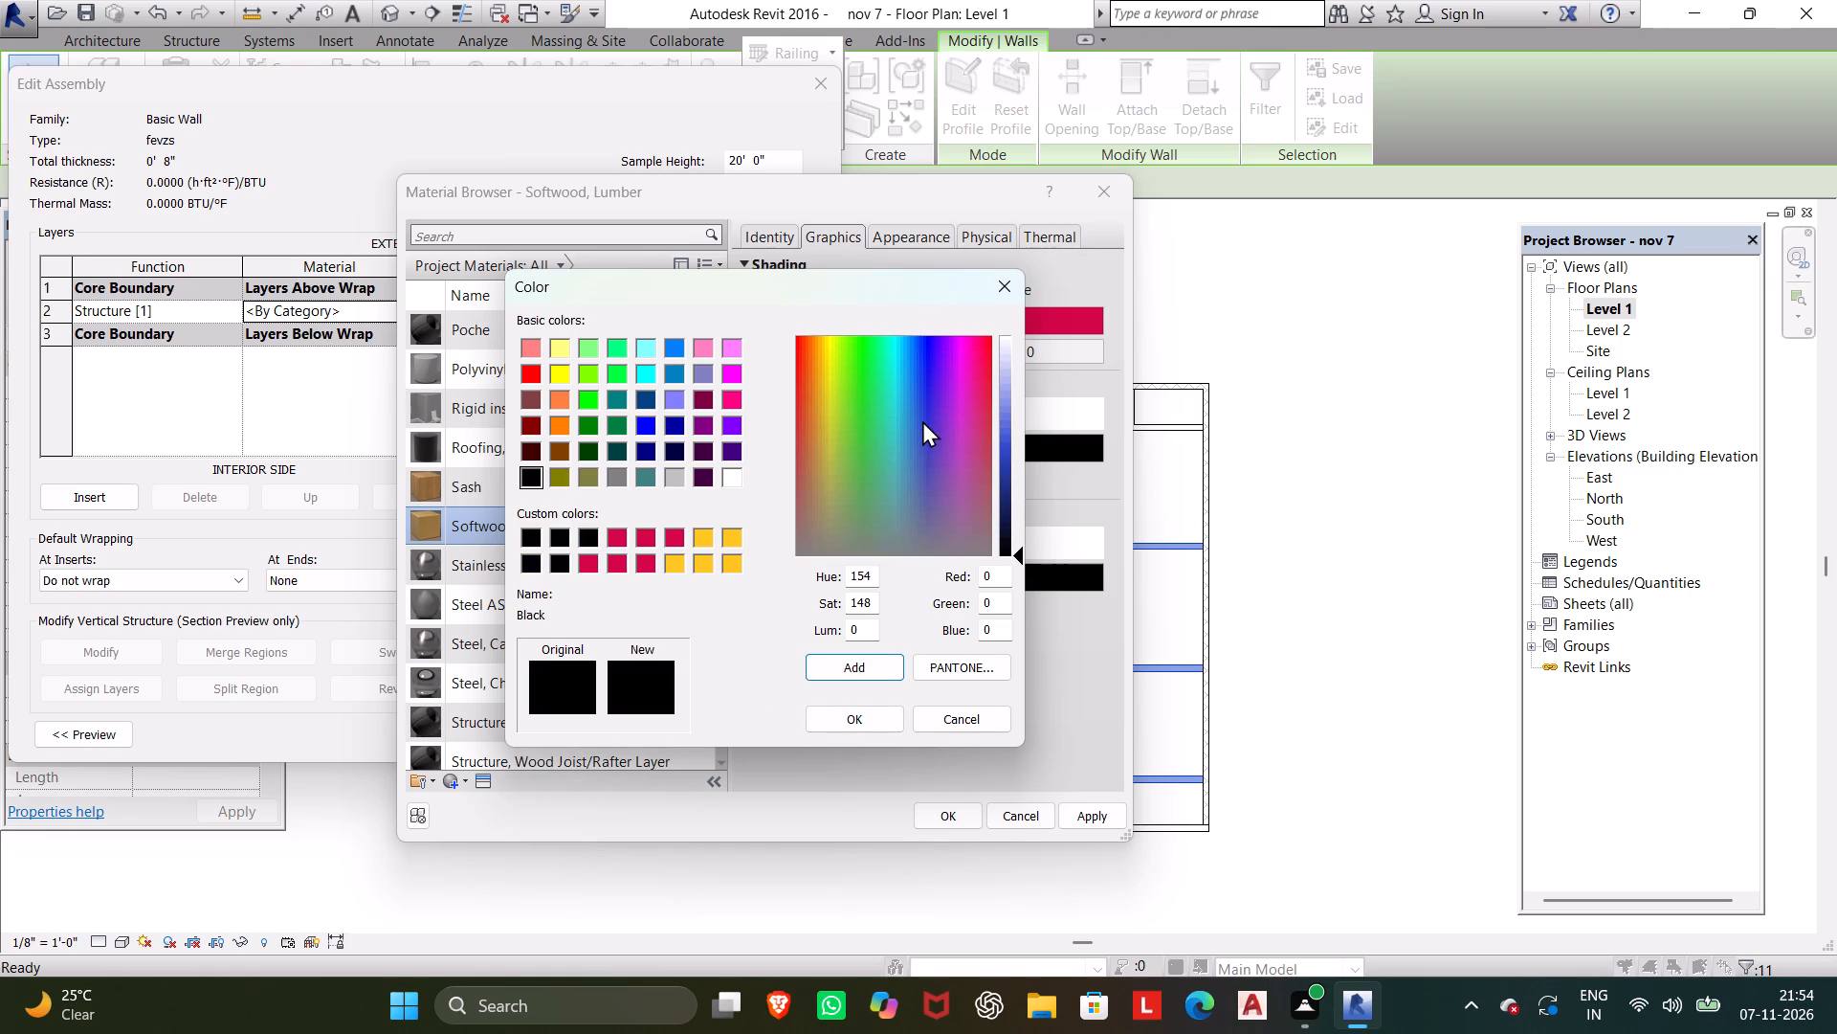
{"action": "left_click", "coordinate": [890, 433]}
{"action": "left_click", "coordinate": [868, 433]}
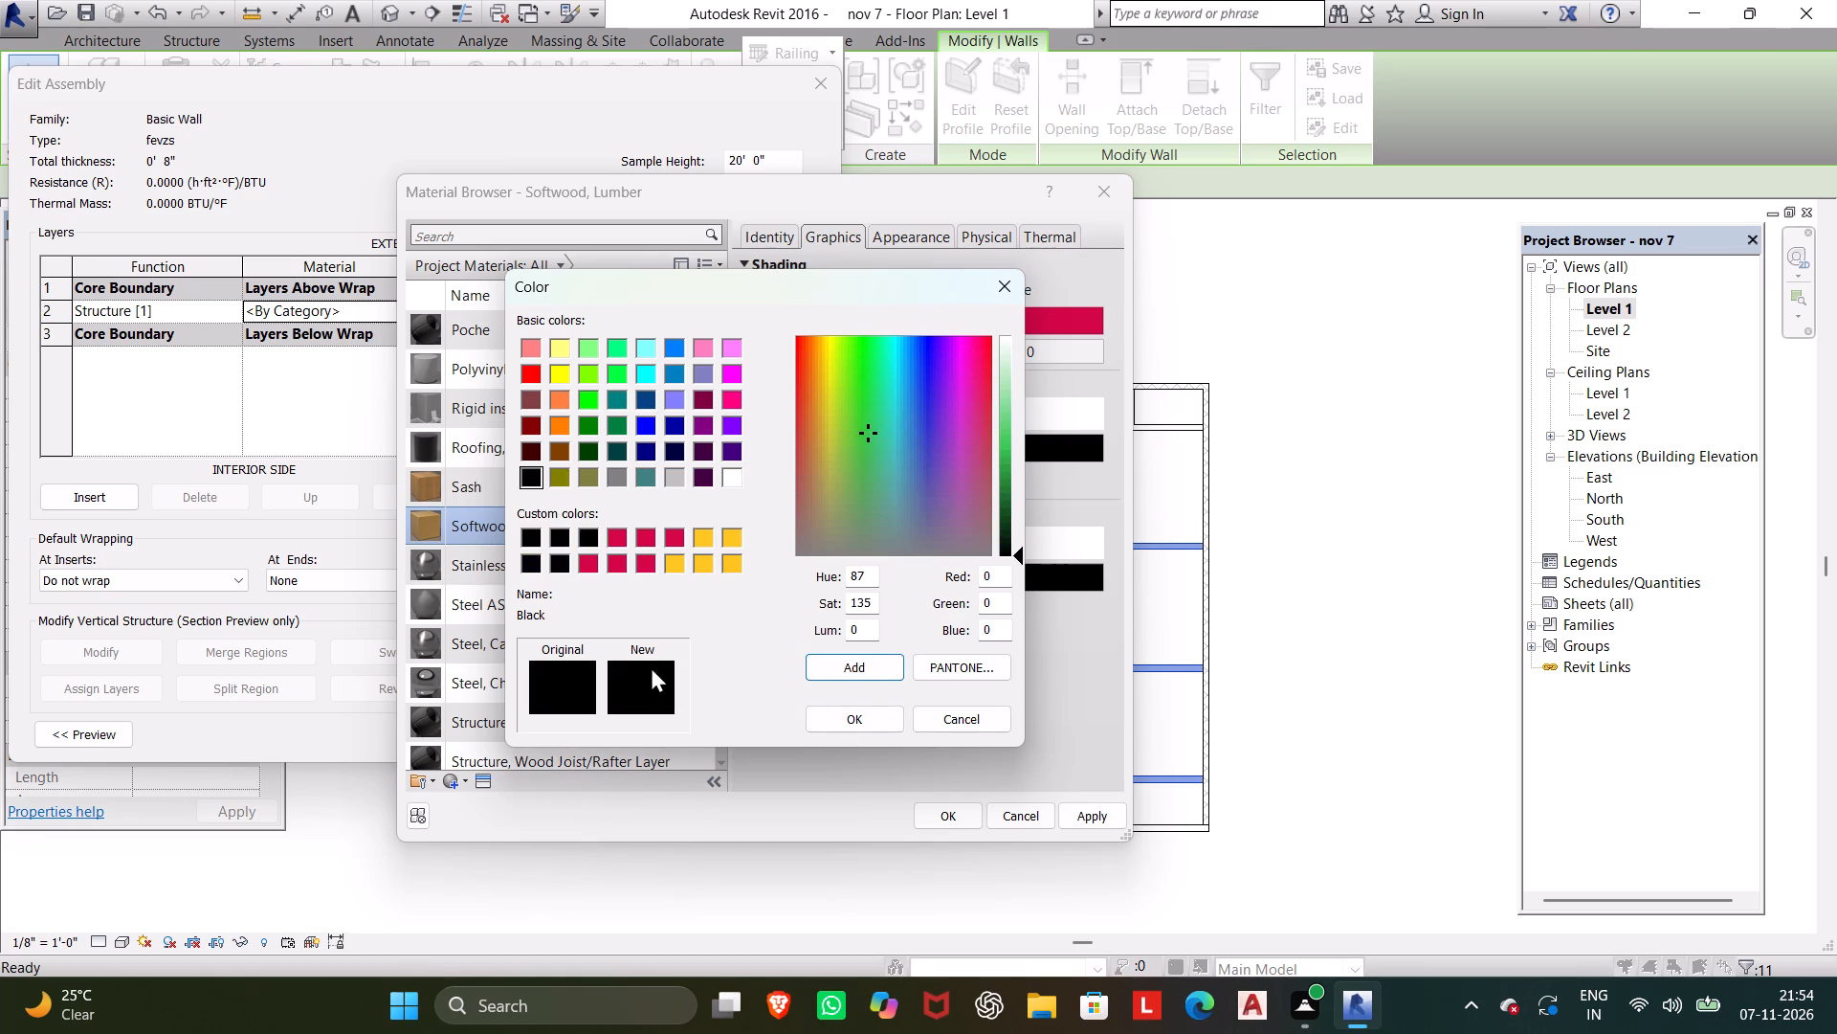
{"action": "double_click", "coordinate": [638, 674]}
{"action": "double_click", "coordinate": [940, 417]}
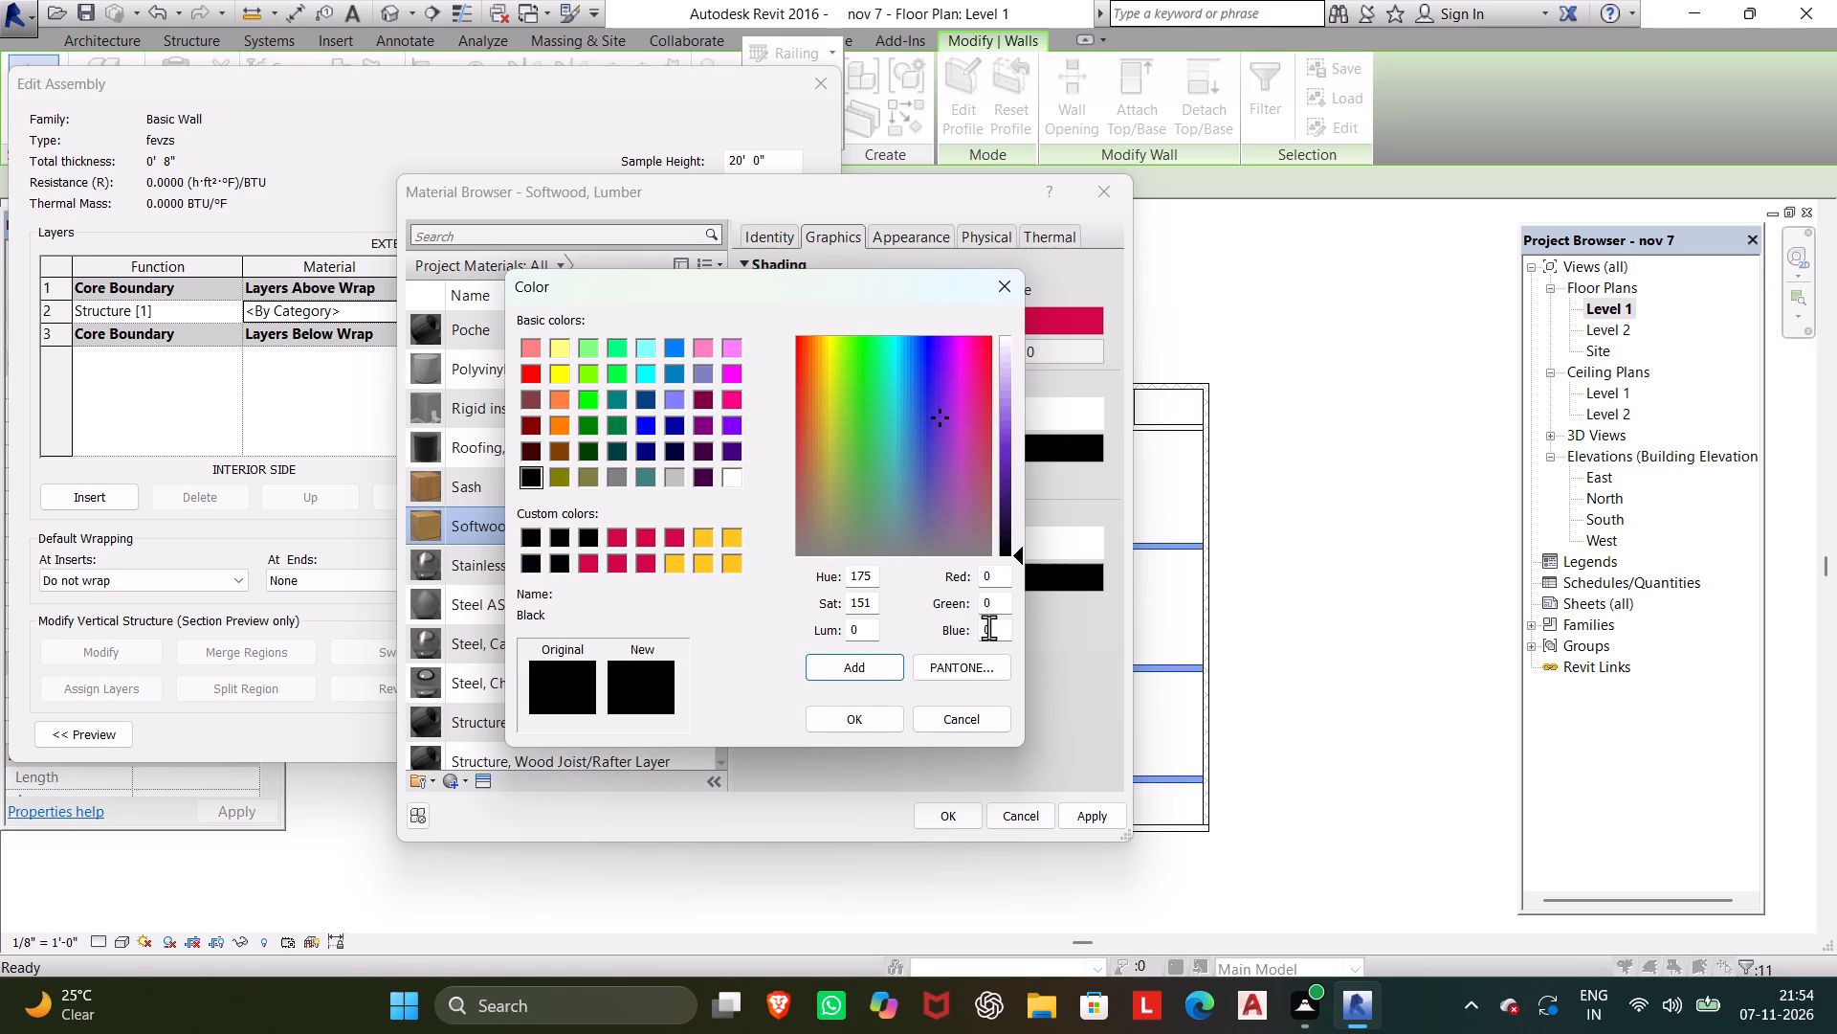
{"action": "left_click", "coordinate": [956, 667]}
{"action": "left_click", "coordinate": [896, 521]}
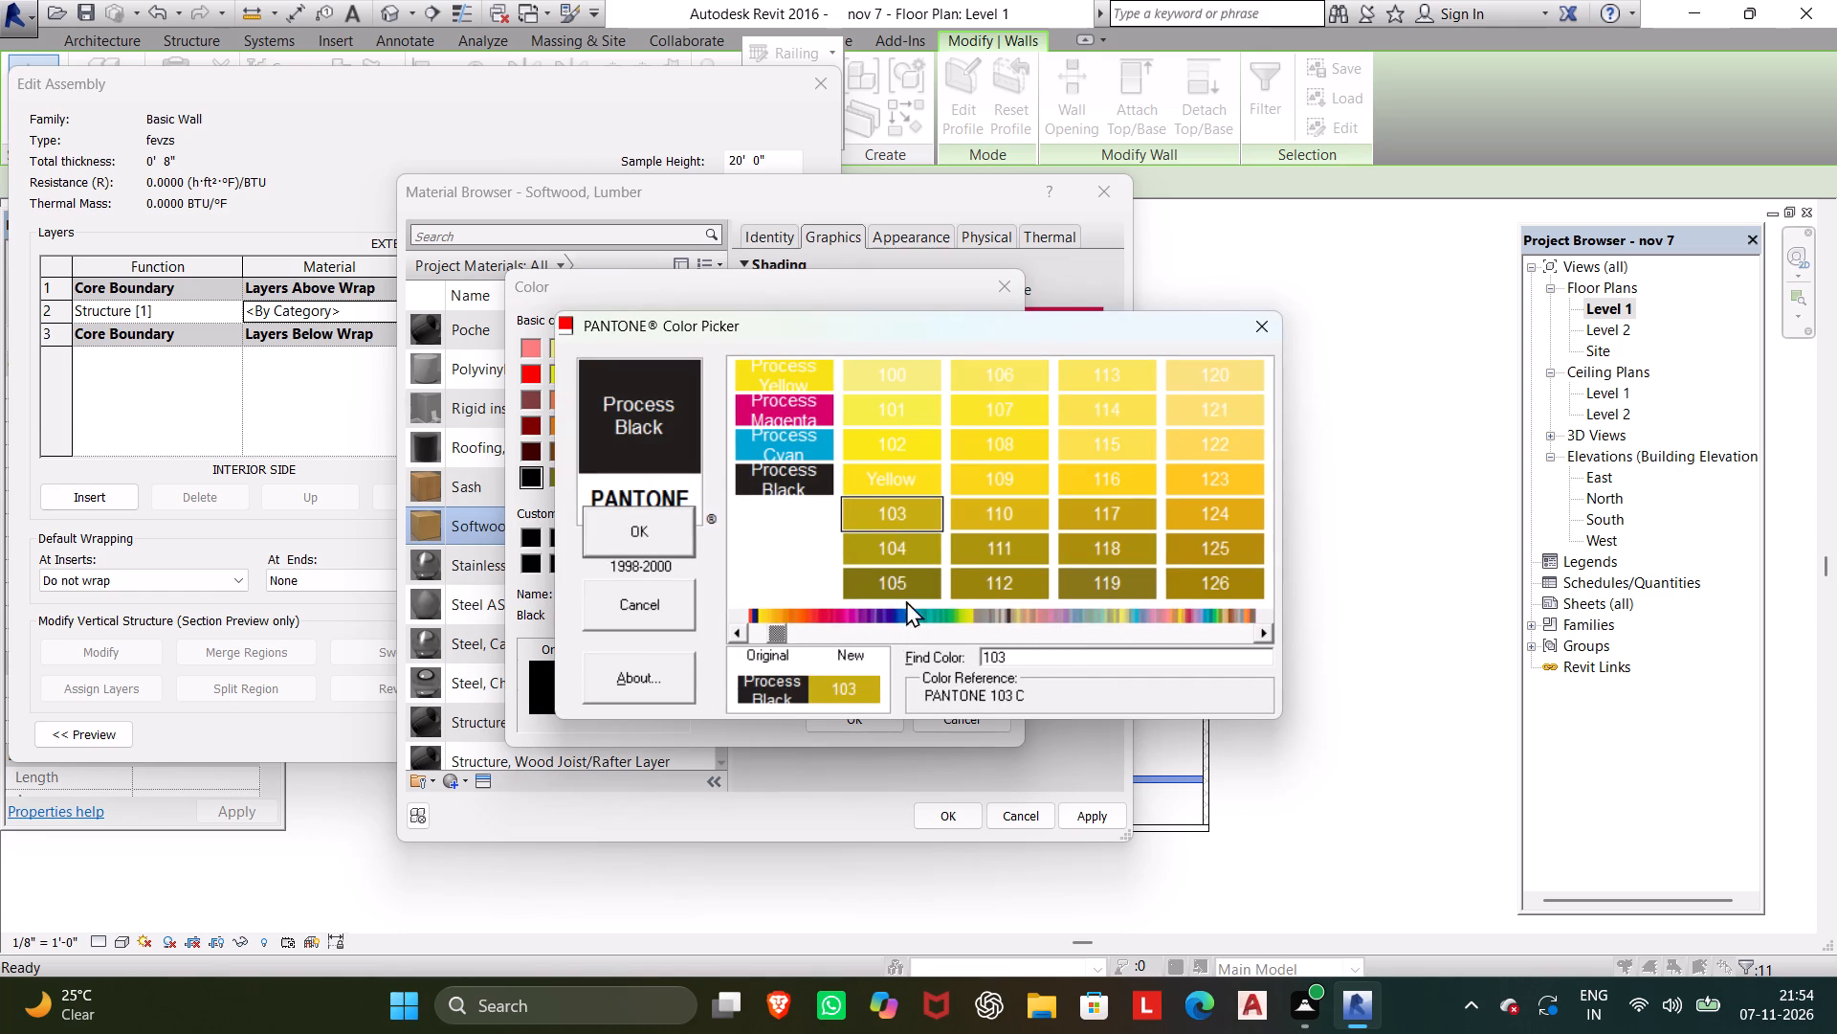
{"action": "left_click", "coordinate": [634, 520]}
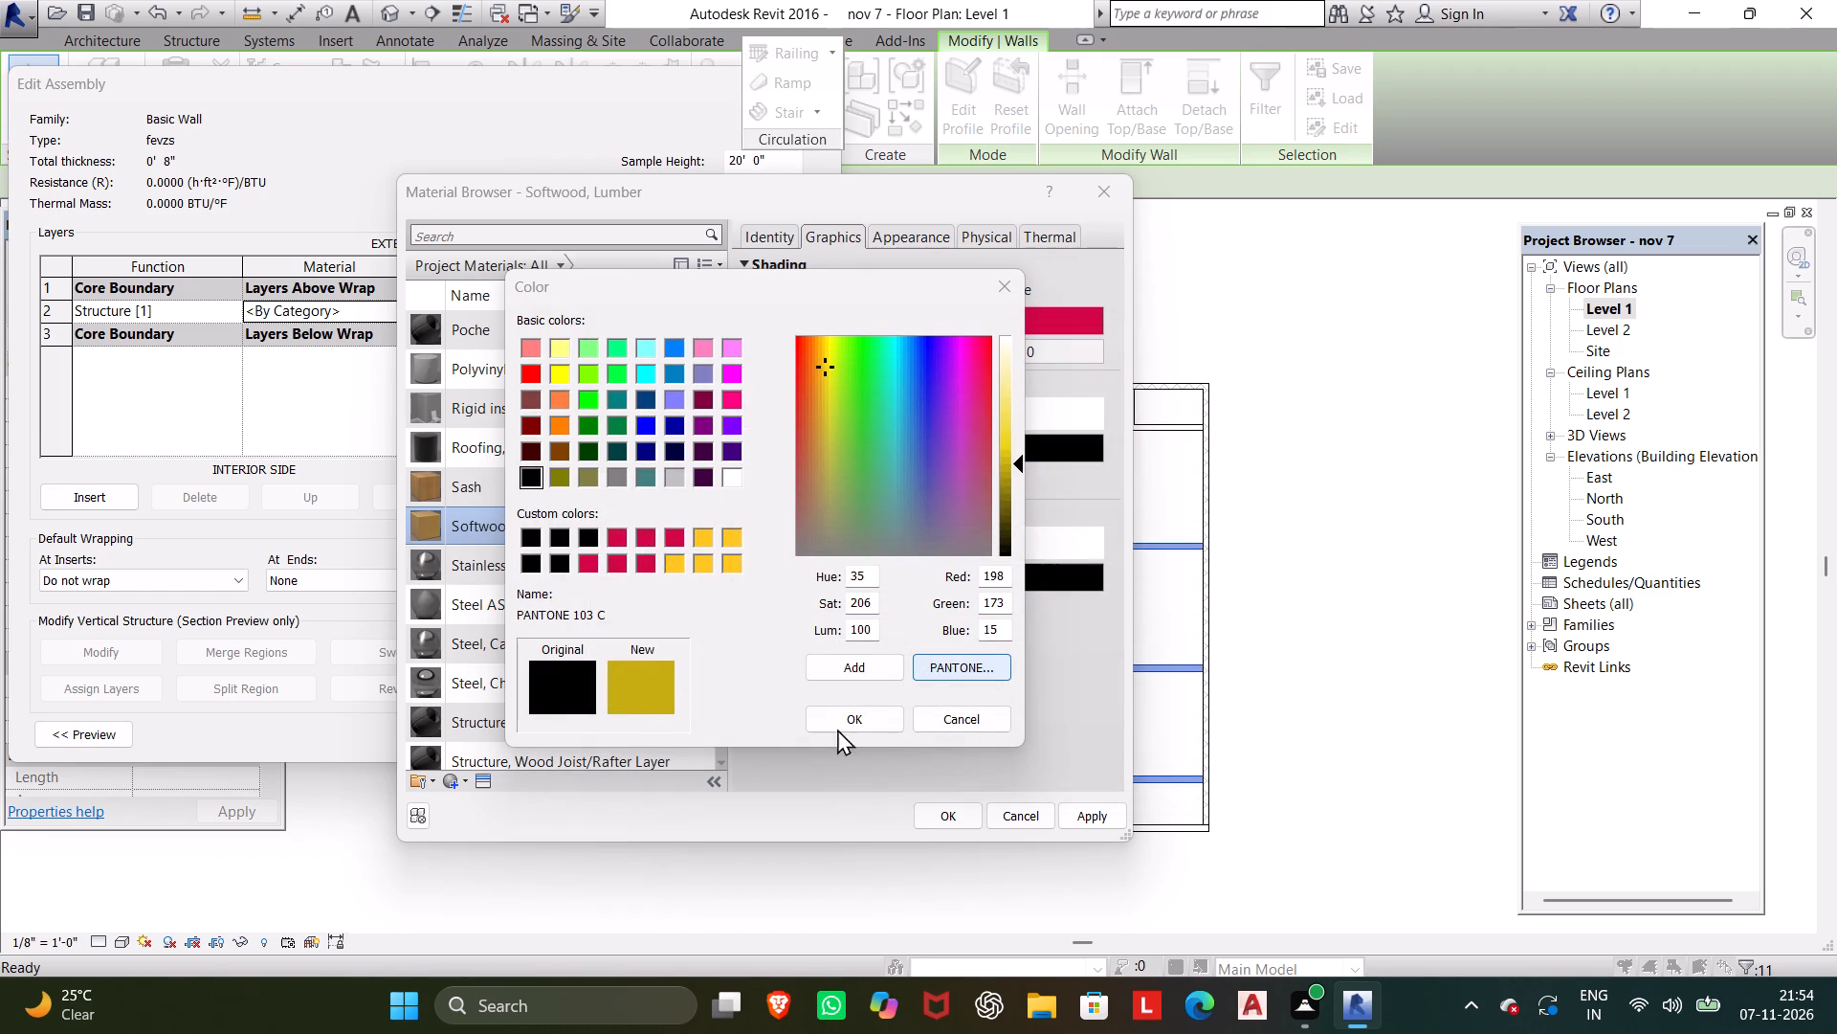
{"action": "triple_click", "coordinate": [834, 658]}
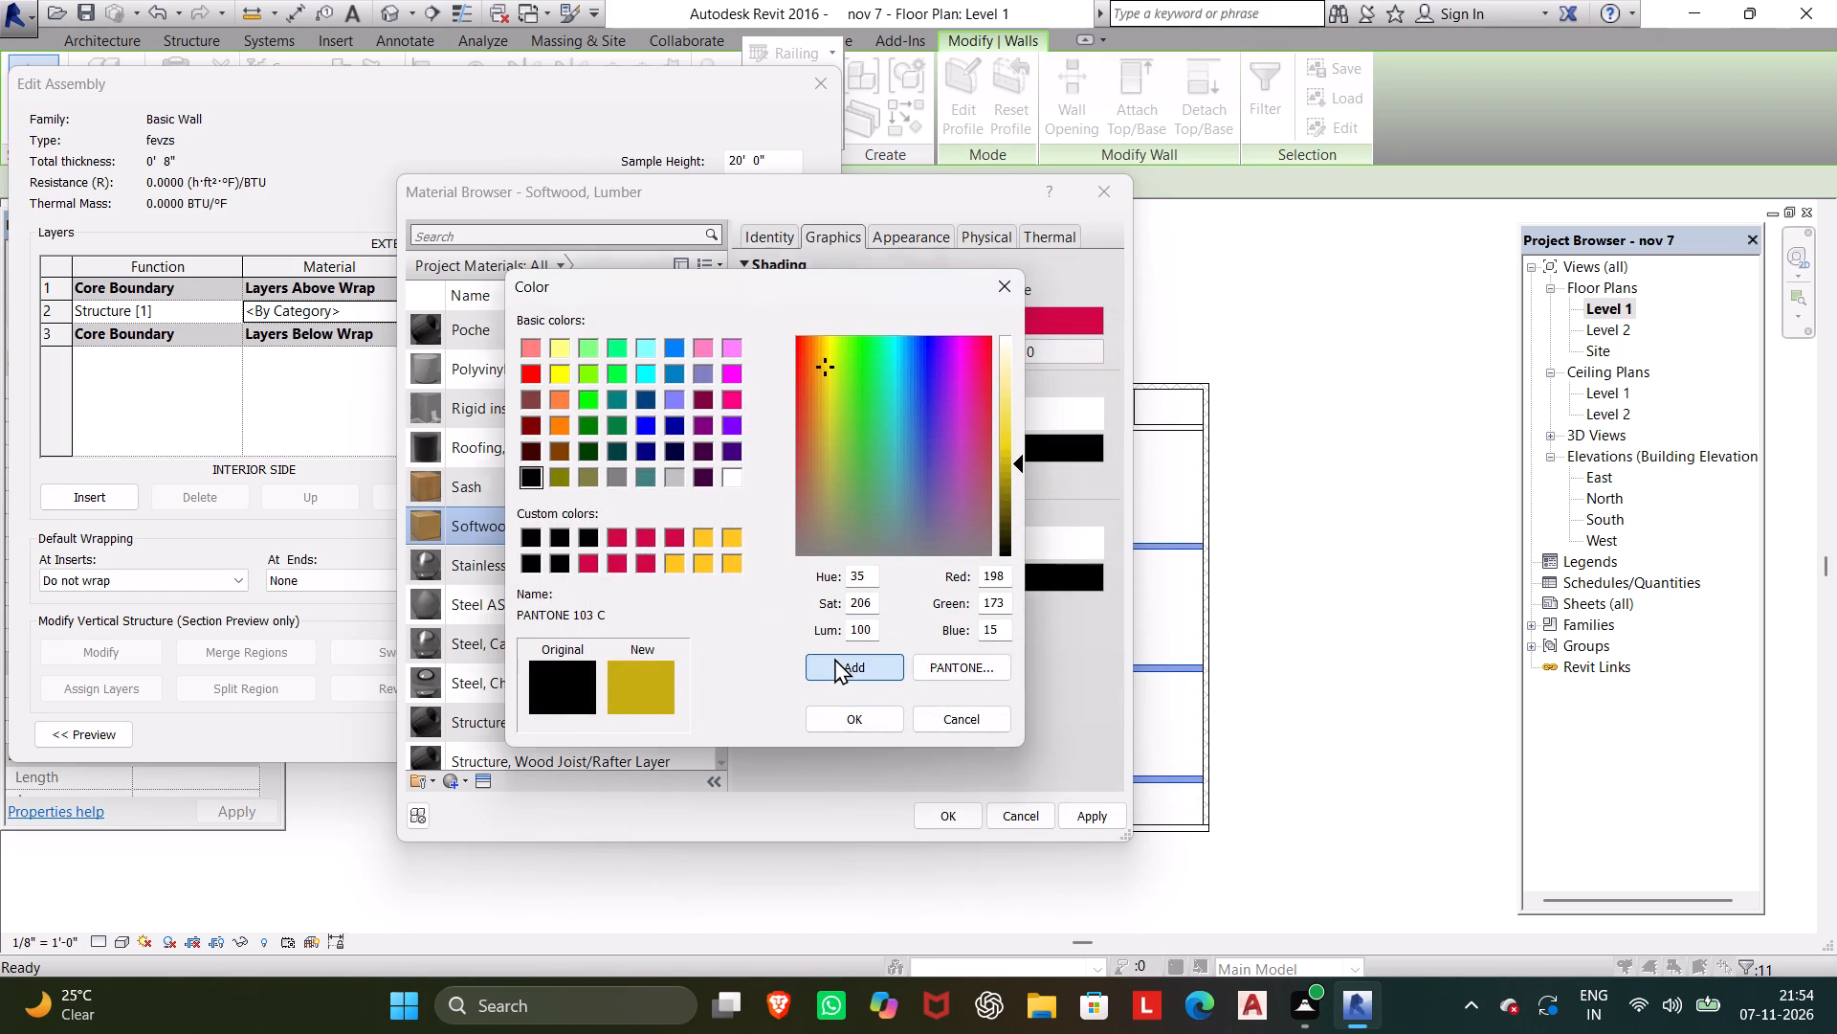
{"action": "triple_click", "coordinate": [834, 658]}
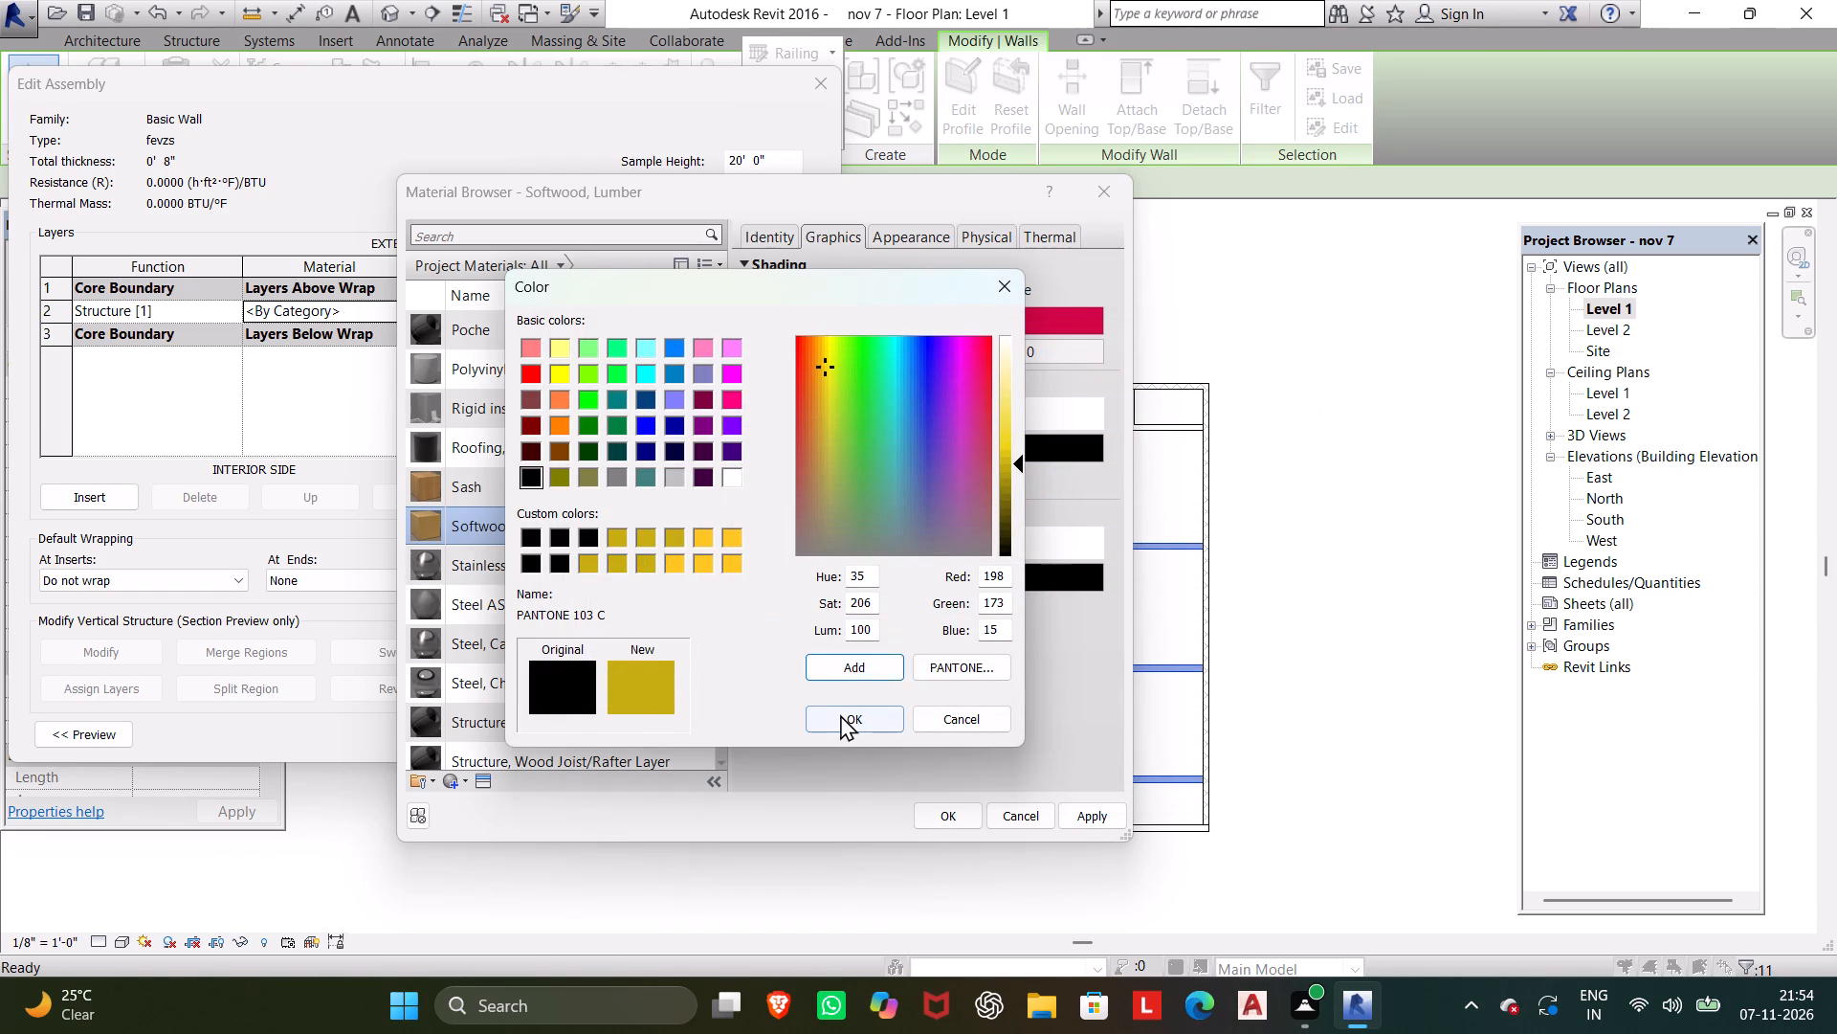
{"action": "left_click", "coordinate": [840, 714]}
Set the cut pattern color of Softwood, Lumber to PANTONE 1935 C, adding that color repeatedly to the custom colors.
{"action": "left_click", "coordinate": [999, 582]}
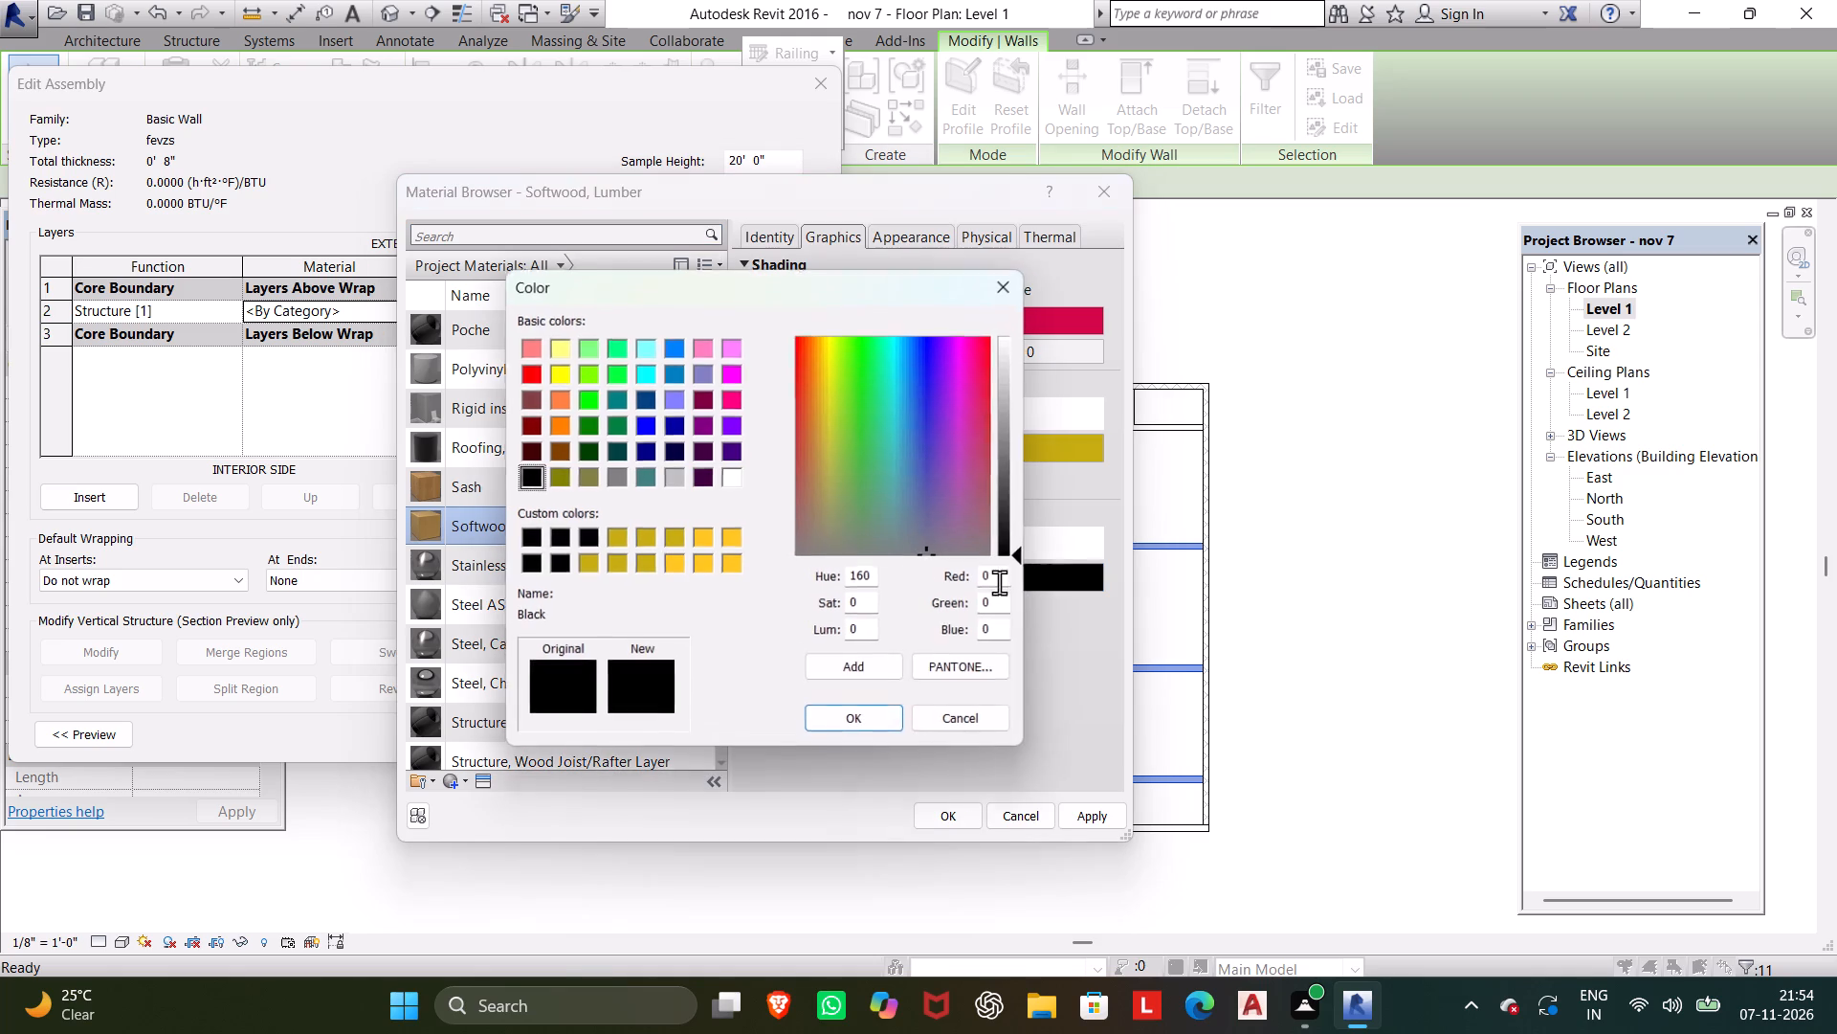
{"action": "left_click", "coordinate": [827, 395]}
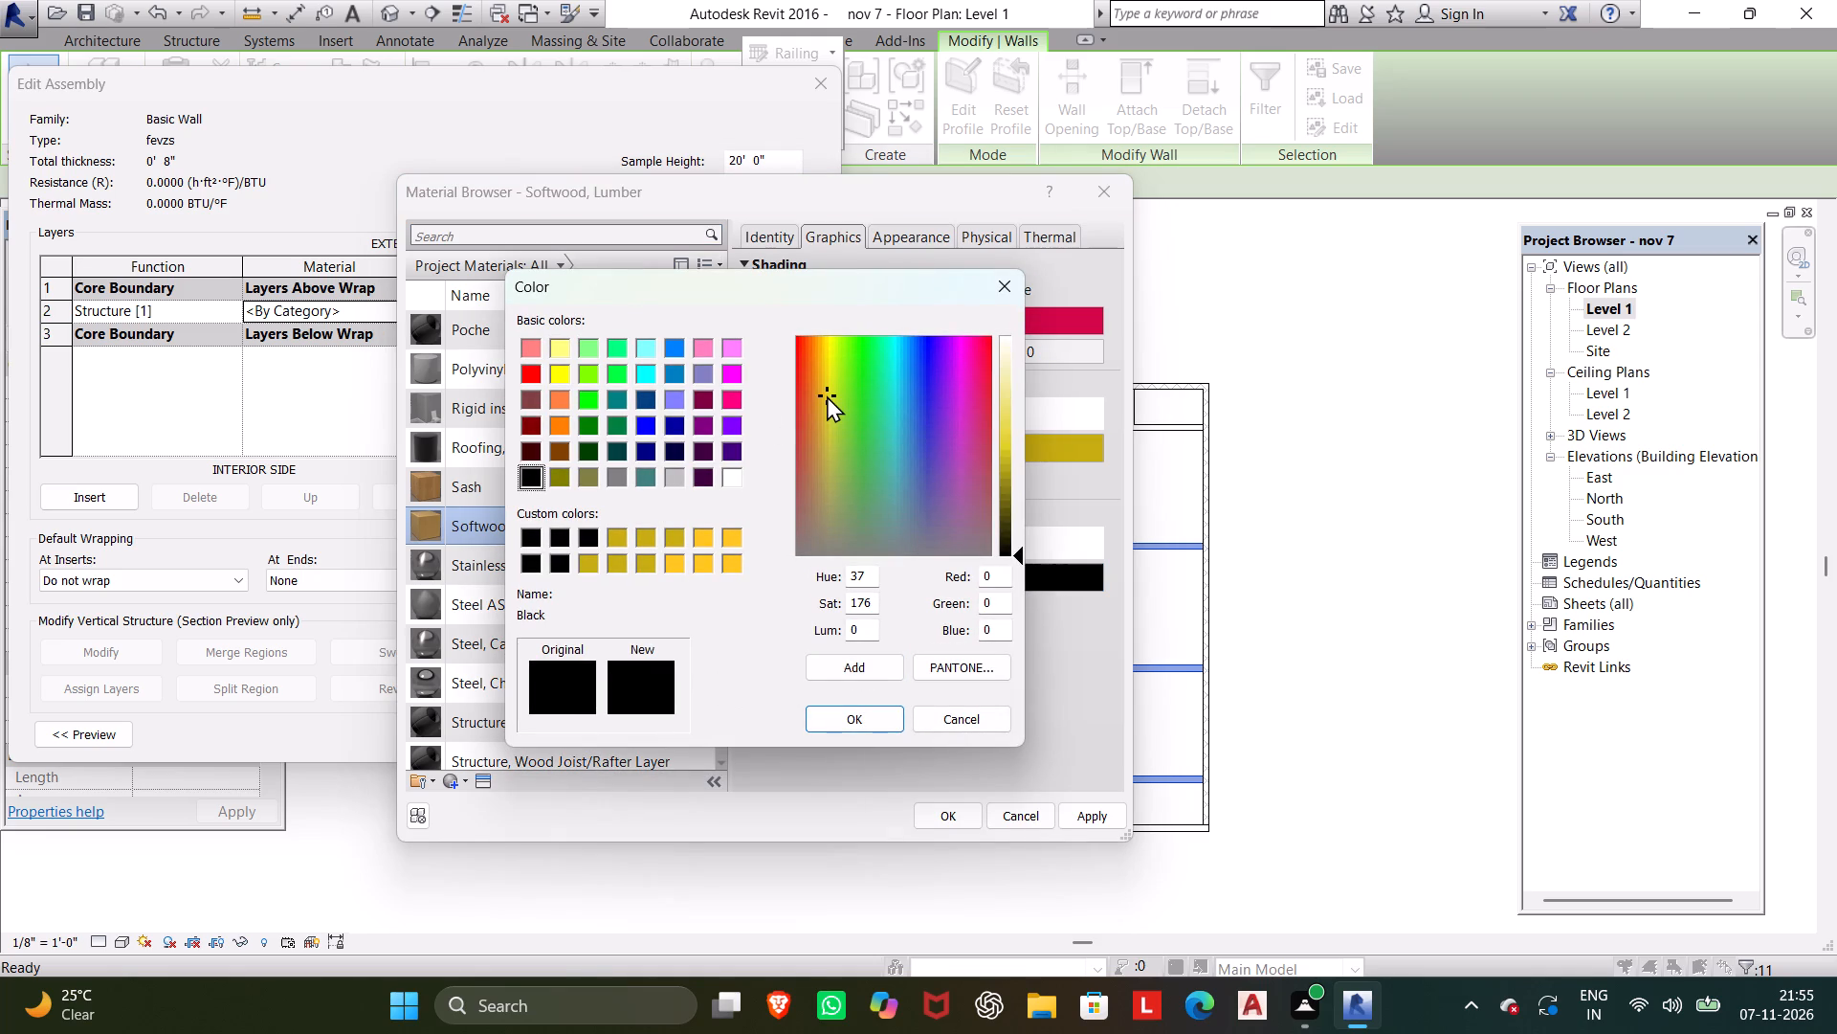
{"action": "left_click", "coordinate": [610, 386]}
{"action": "left_click", "coordinate": [525, 409]}
{"action": "left_click", "coordinate": [530, 415]}
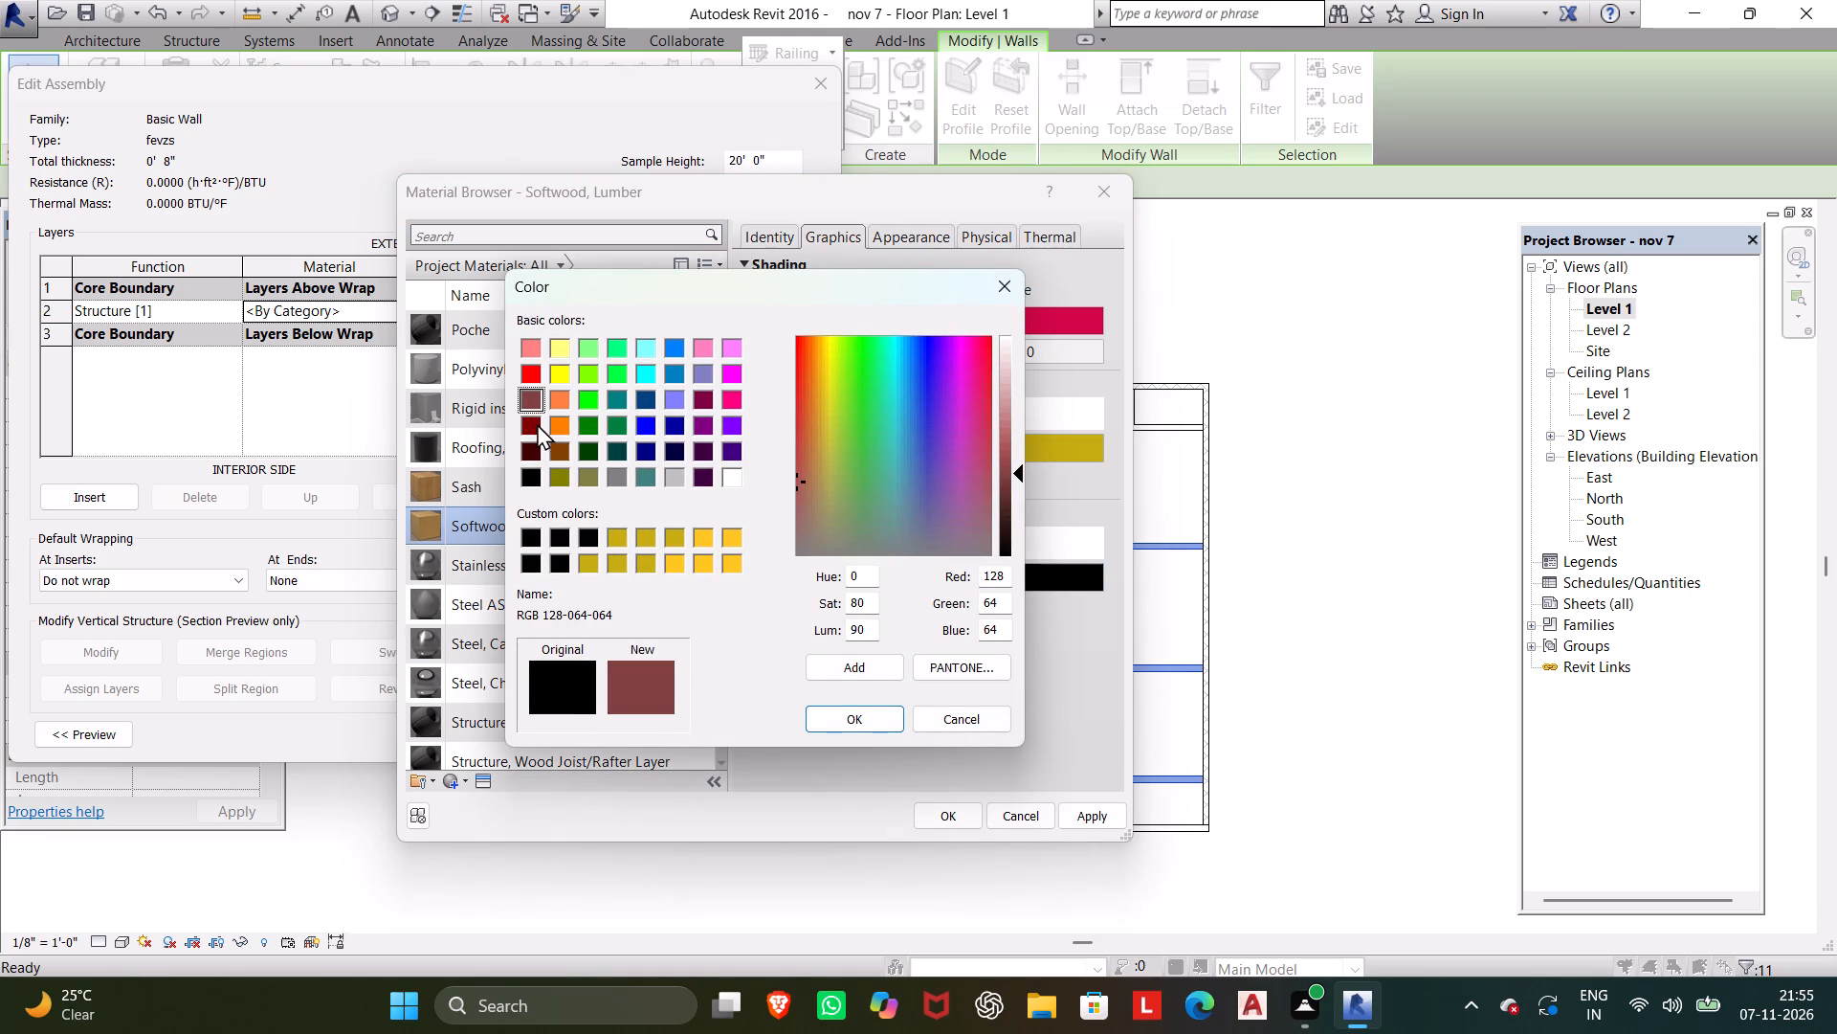
{"action": "left_click", "coordinate": [559, 411]}
{"action": "left_click", "coordinate": [944, 661]}
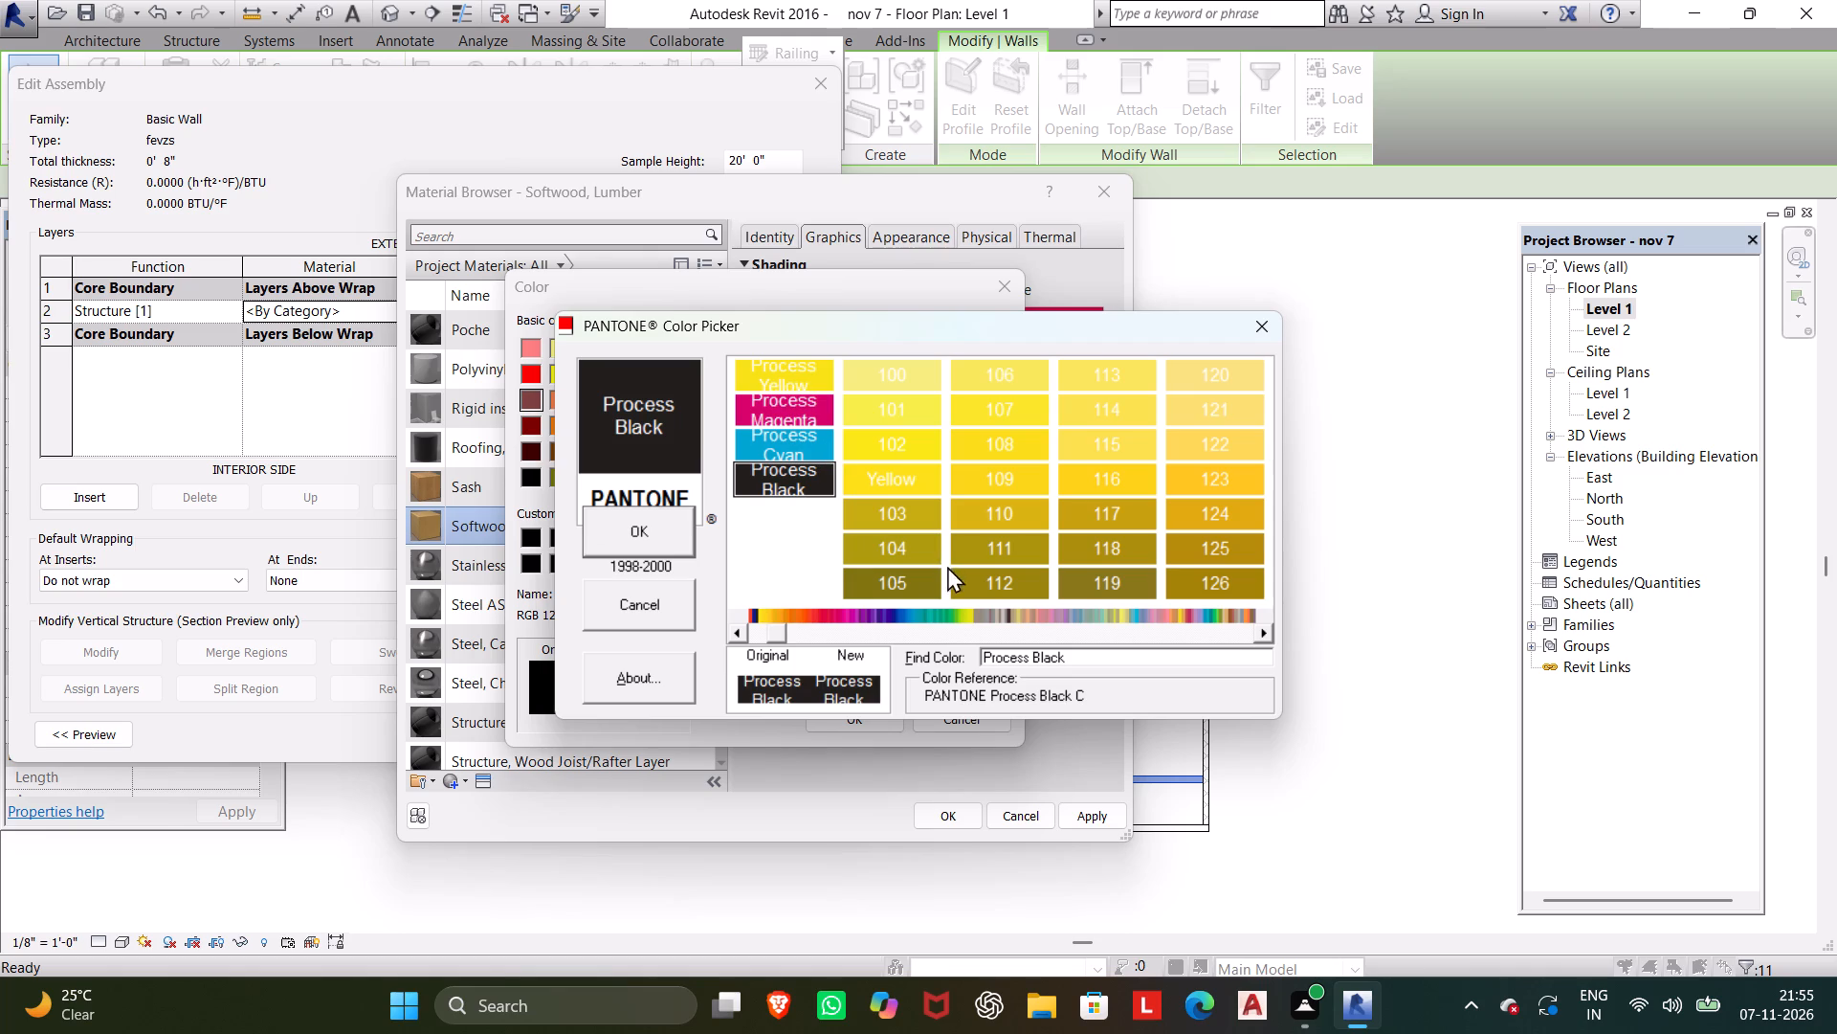
{"action": "left_click", "coordinate": [910, 549]}
{"action": "left_click", "coordinate": [989, 572]}
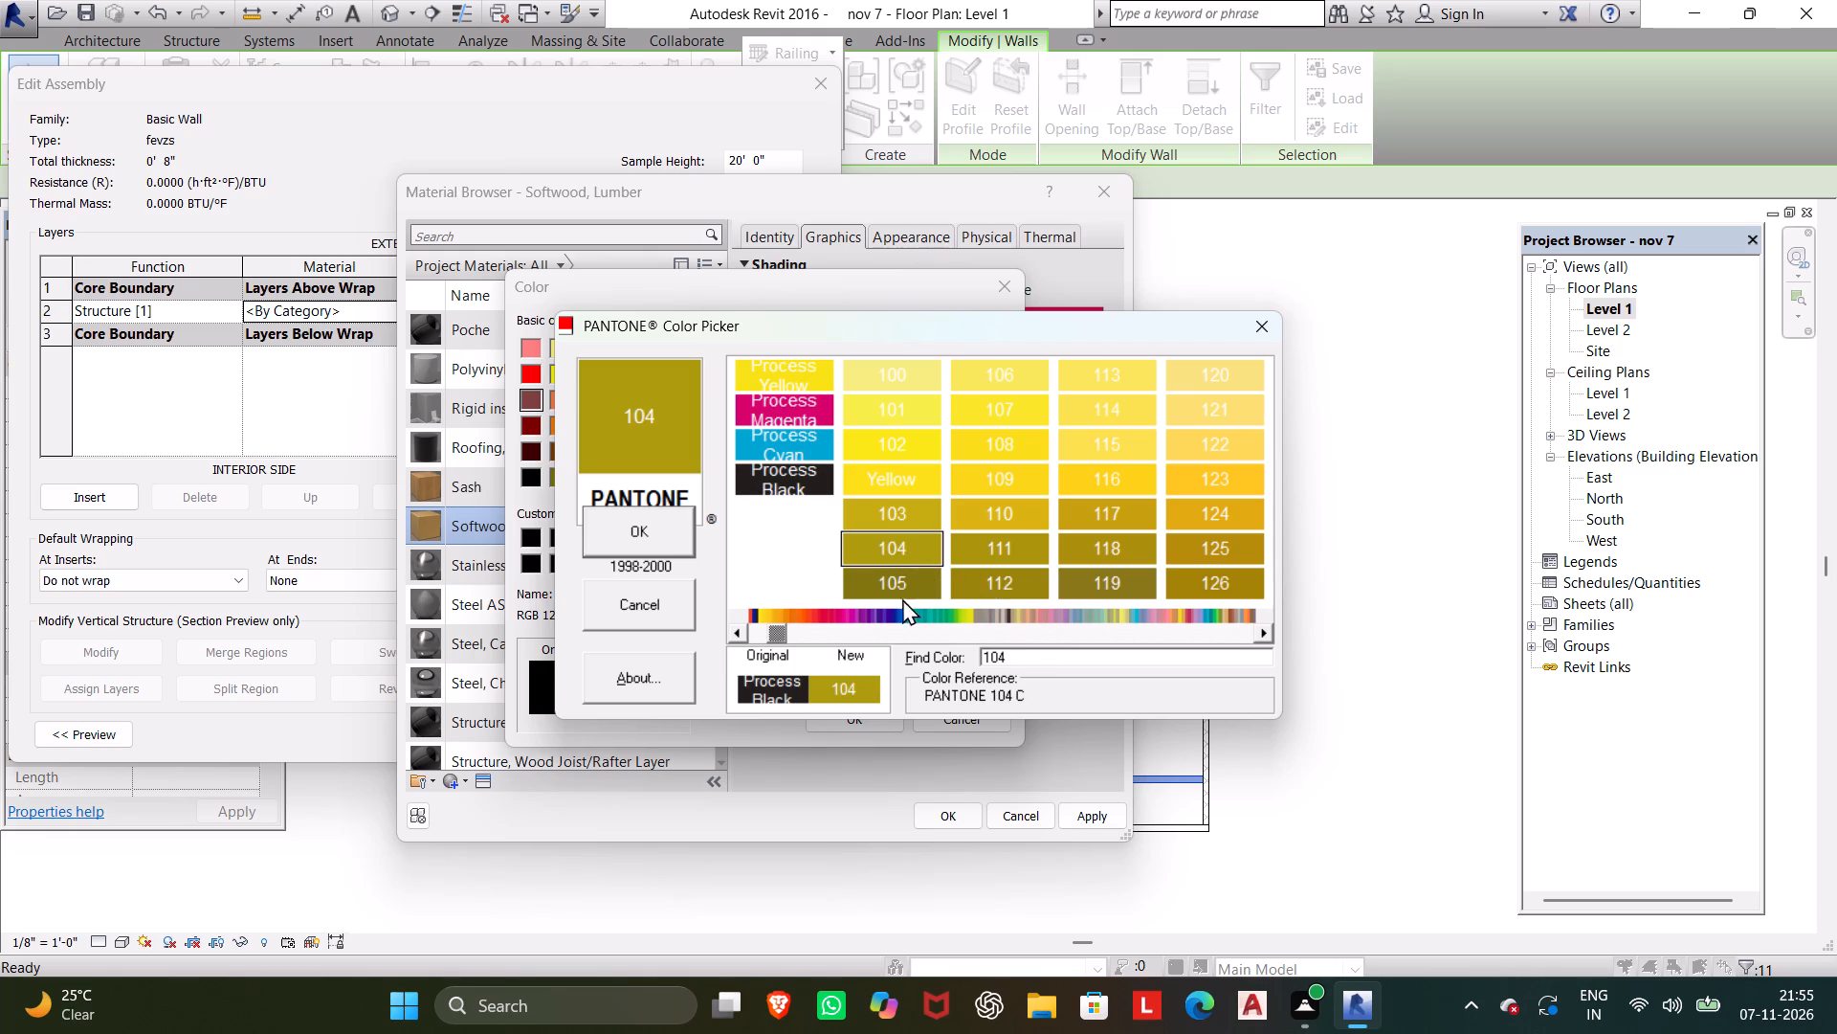
{"action": "left_click", "coordinate": [830, 604]}
{"action": "left_click", "coordinate": [830, 612]}
{"action": "left_click", "coordinate": [879, 503]}
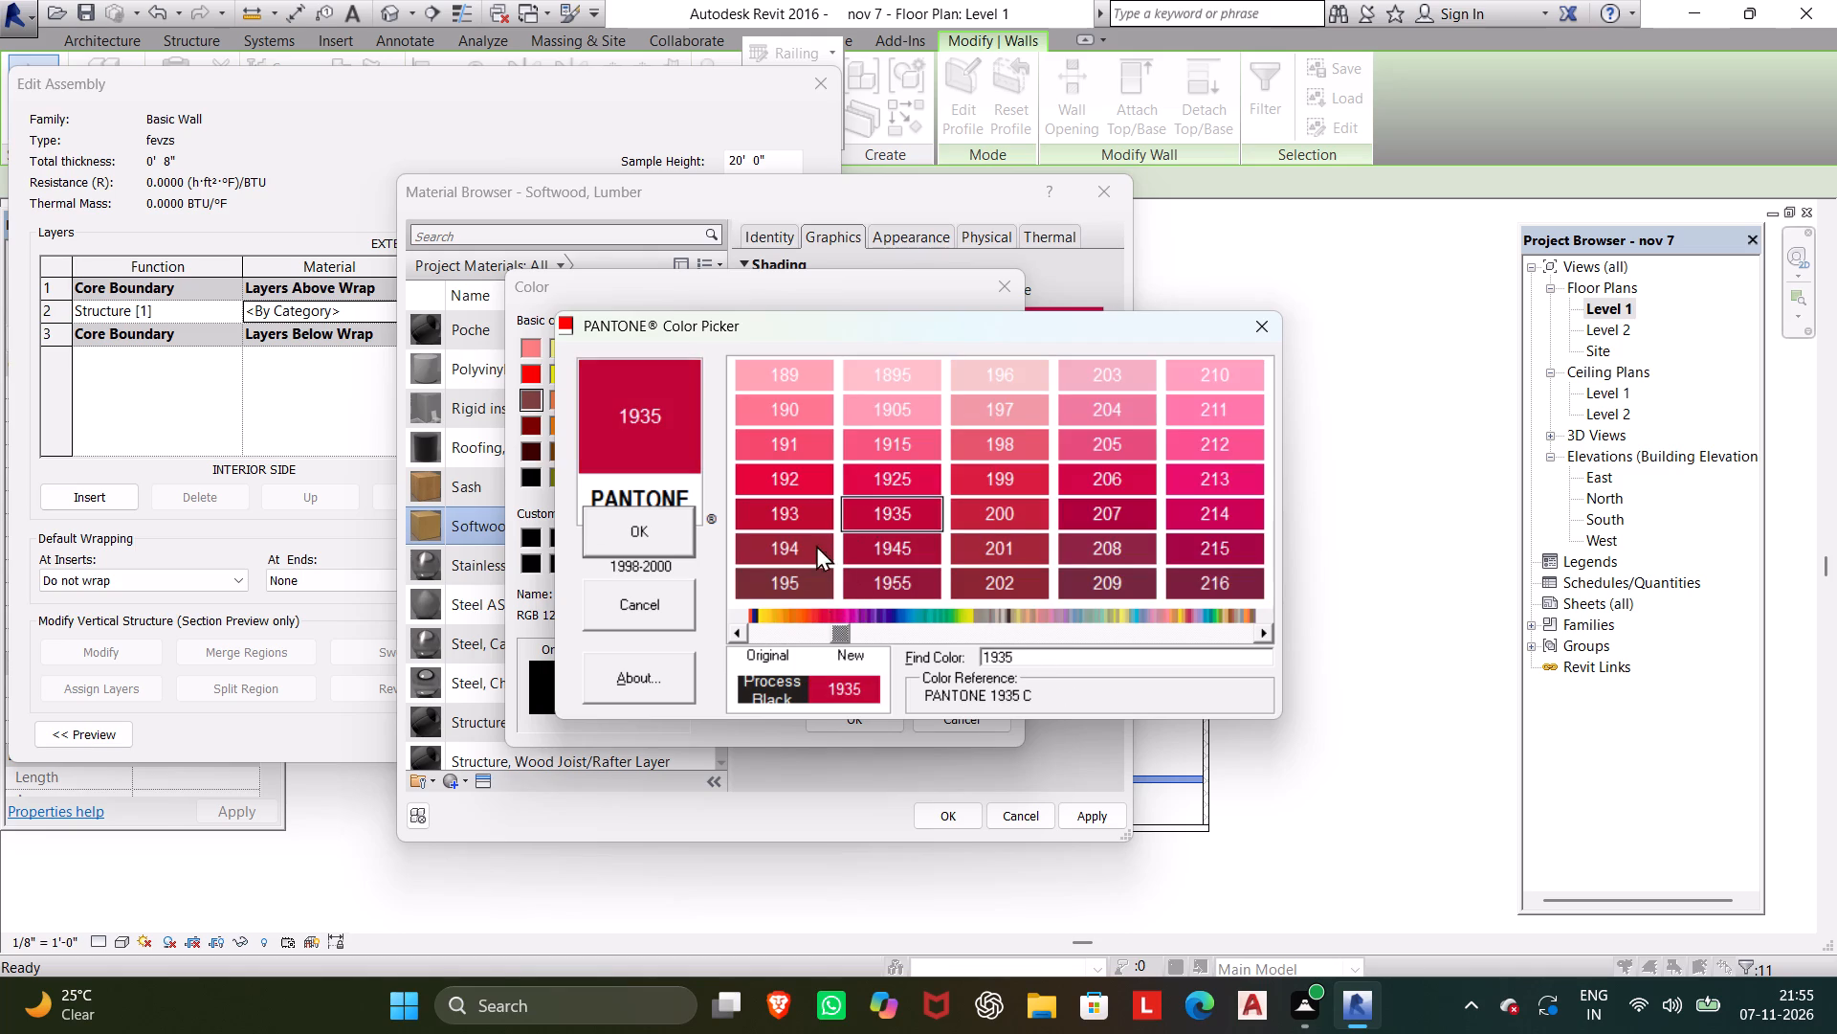
{"action": "left_click", "coordinate": [611, 527]}
{"action": "triple_click", "coordinate": [848, 665]}
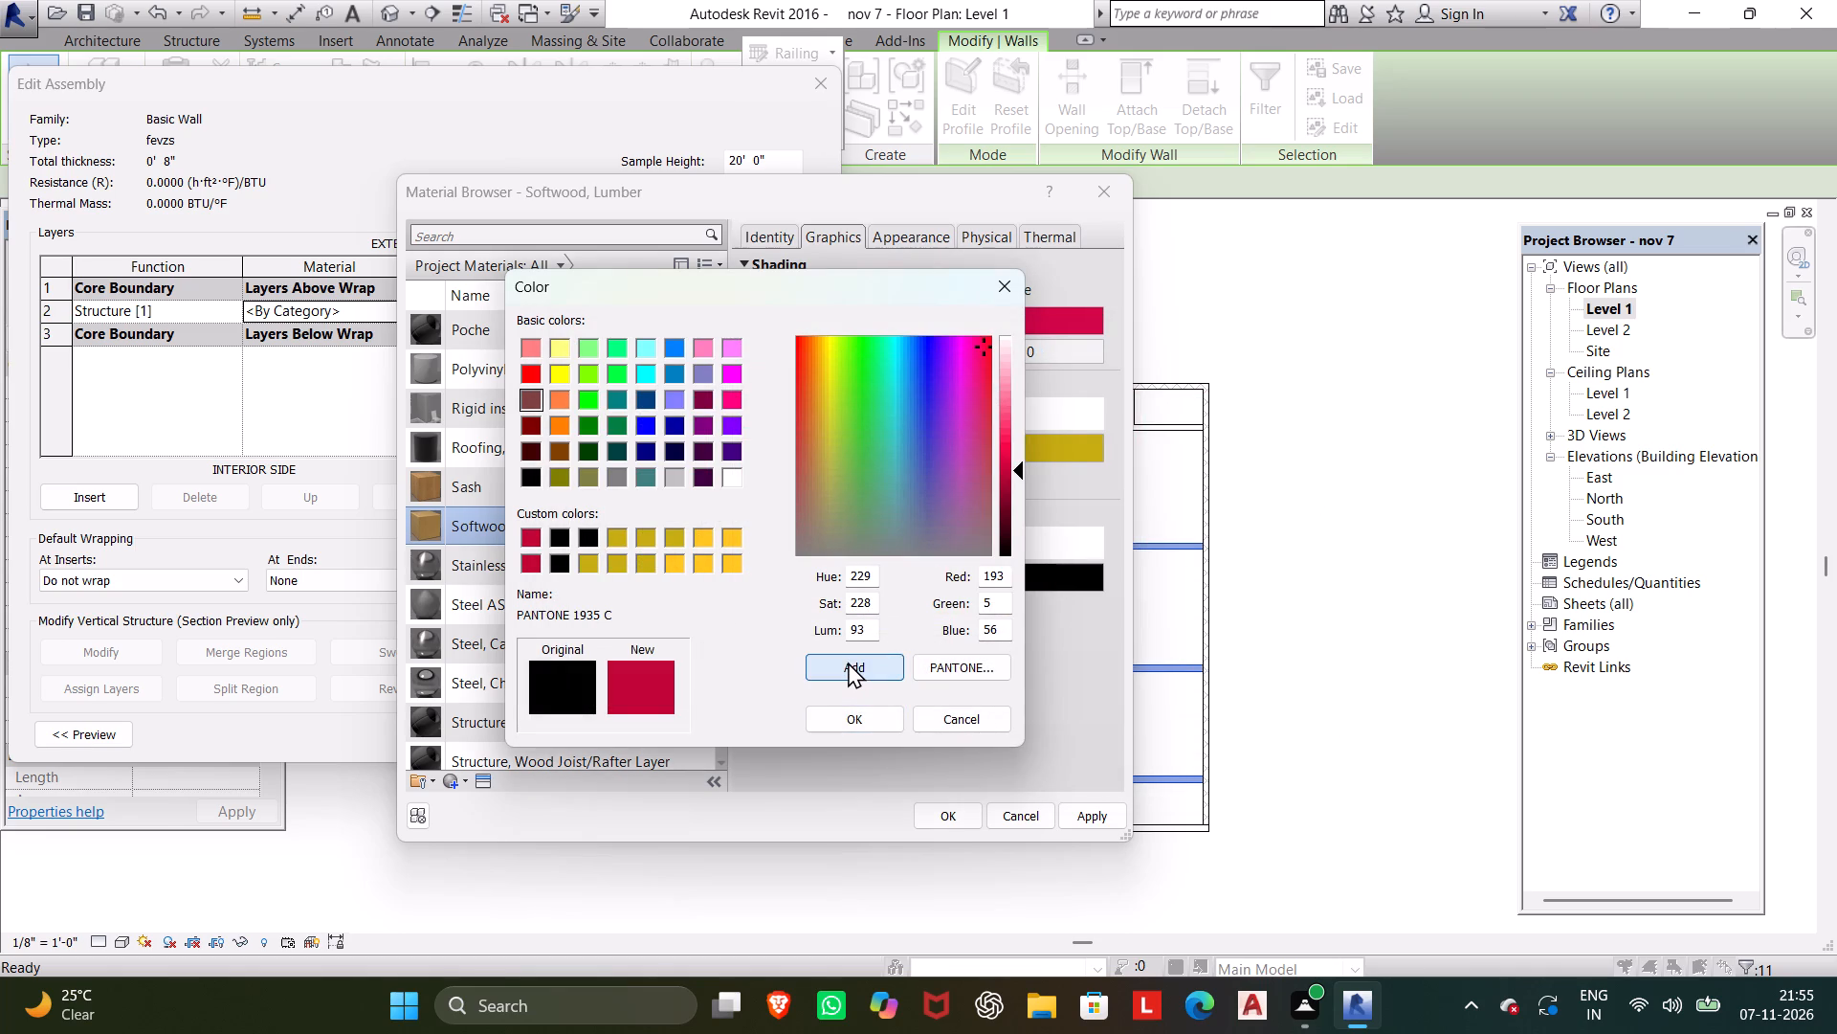
{"action": "triple_click", "coordinate": [848, 662]}
{"action": "double_click", "coordinate": [848, 662]}
{"action": "double_click", "coordinate": [830, 645]}
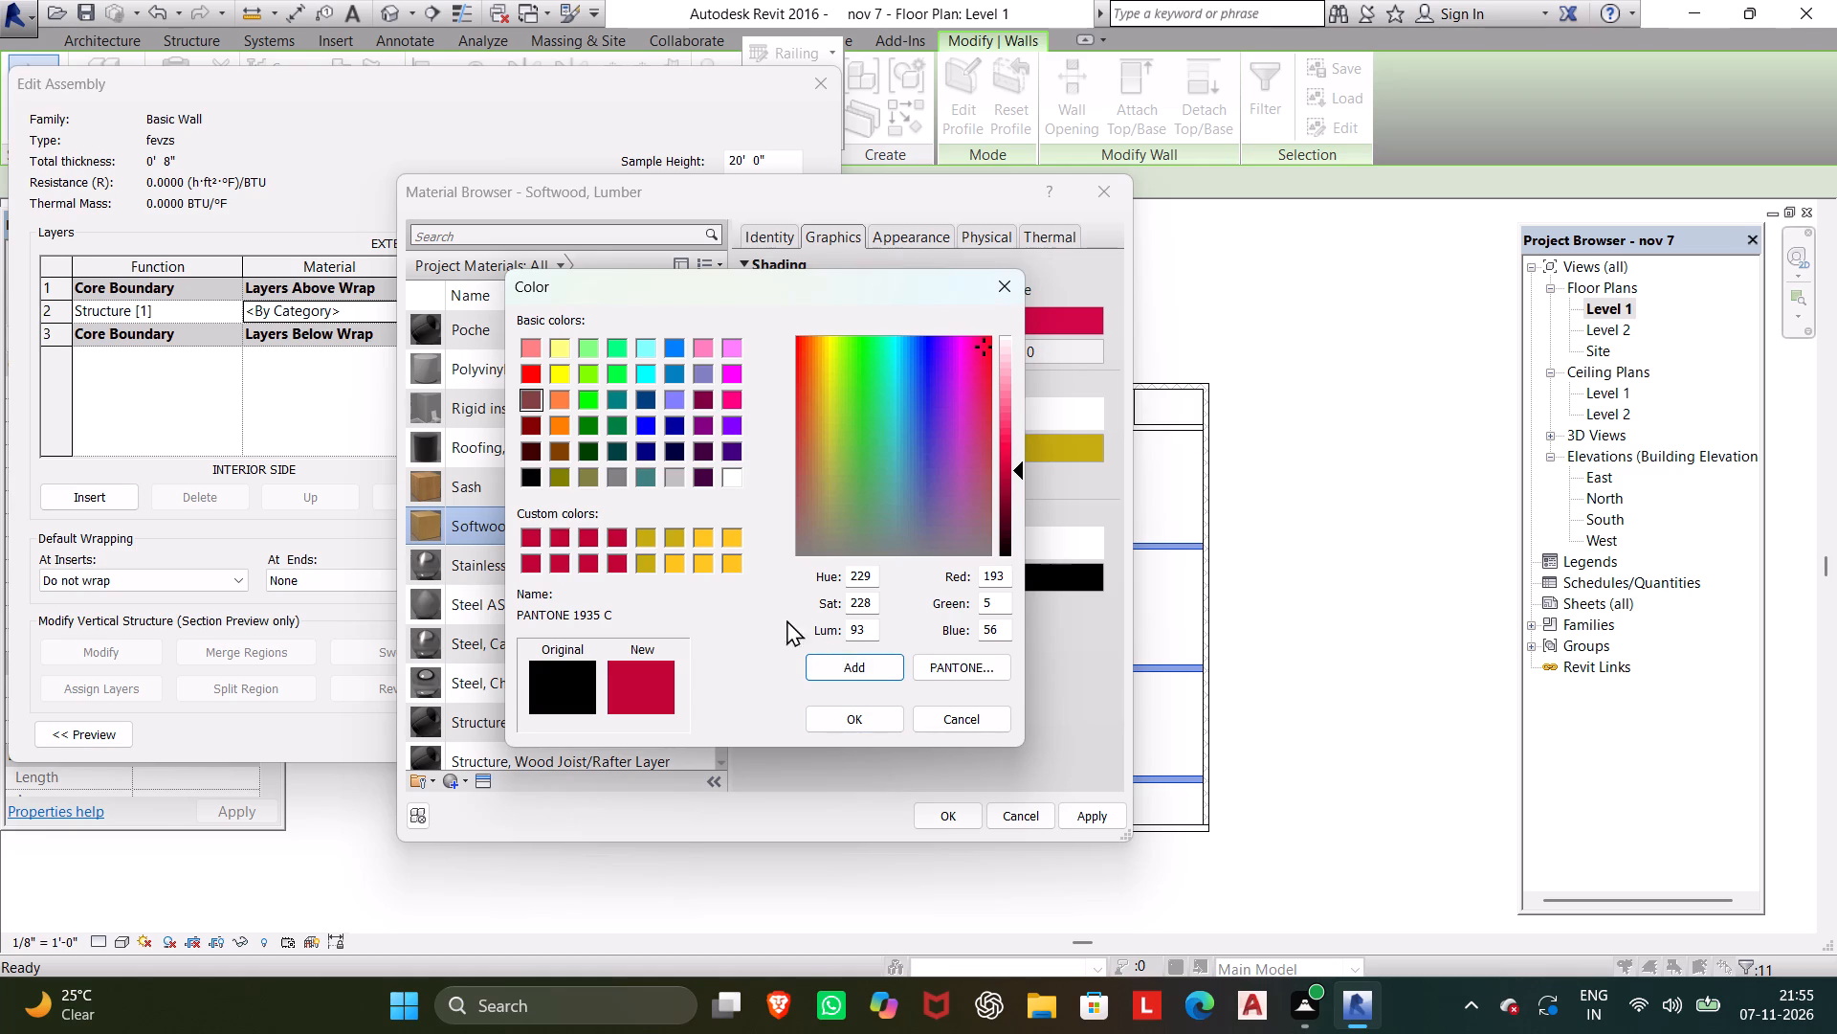
{"action": "left_click", "coordinate": [835, 718]}
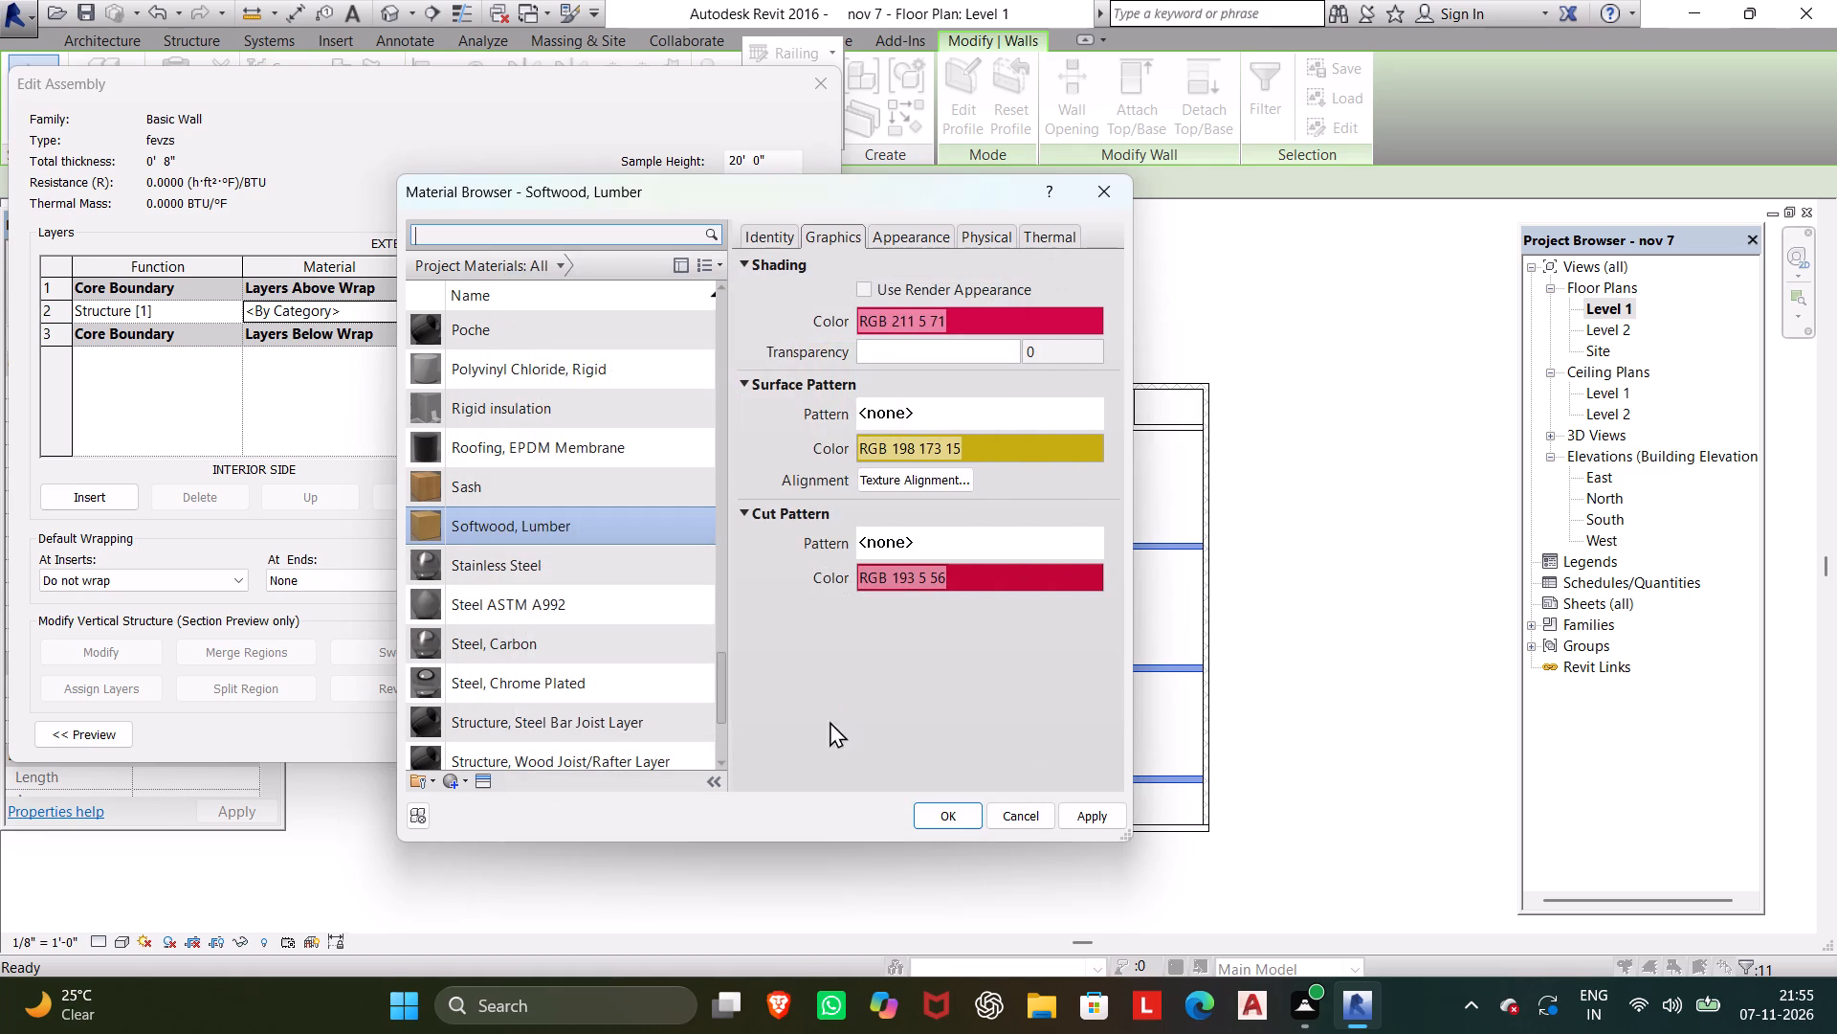
Apply the Softwood, Lumber material to the Structure [1] layer and accept the fevzs wall type changes.
{"action": "left_click", "coordinate": [1083, 808]}
{"action": "left_click", "coordinate": [934, 823]}
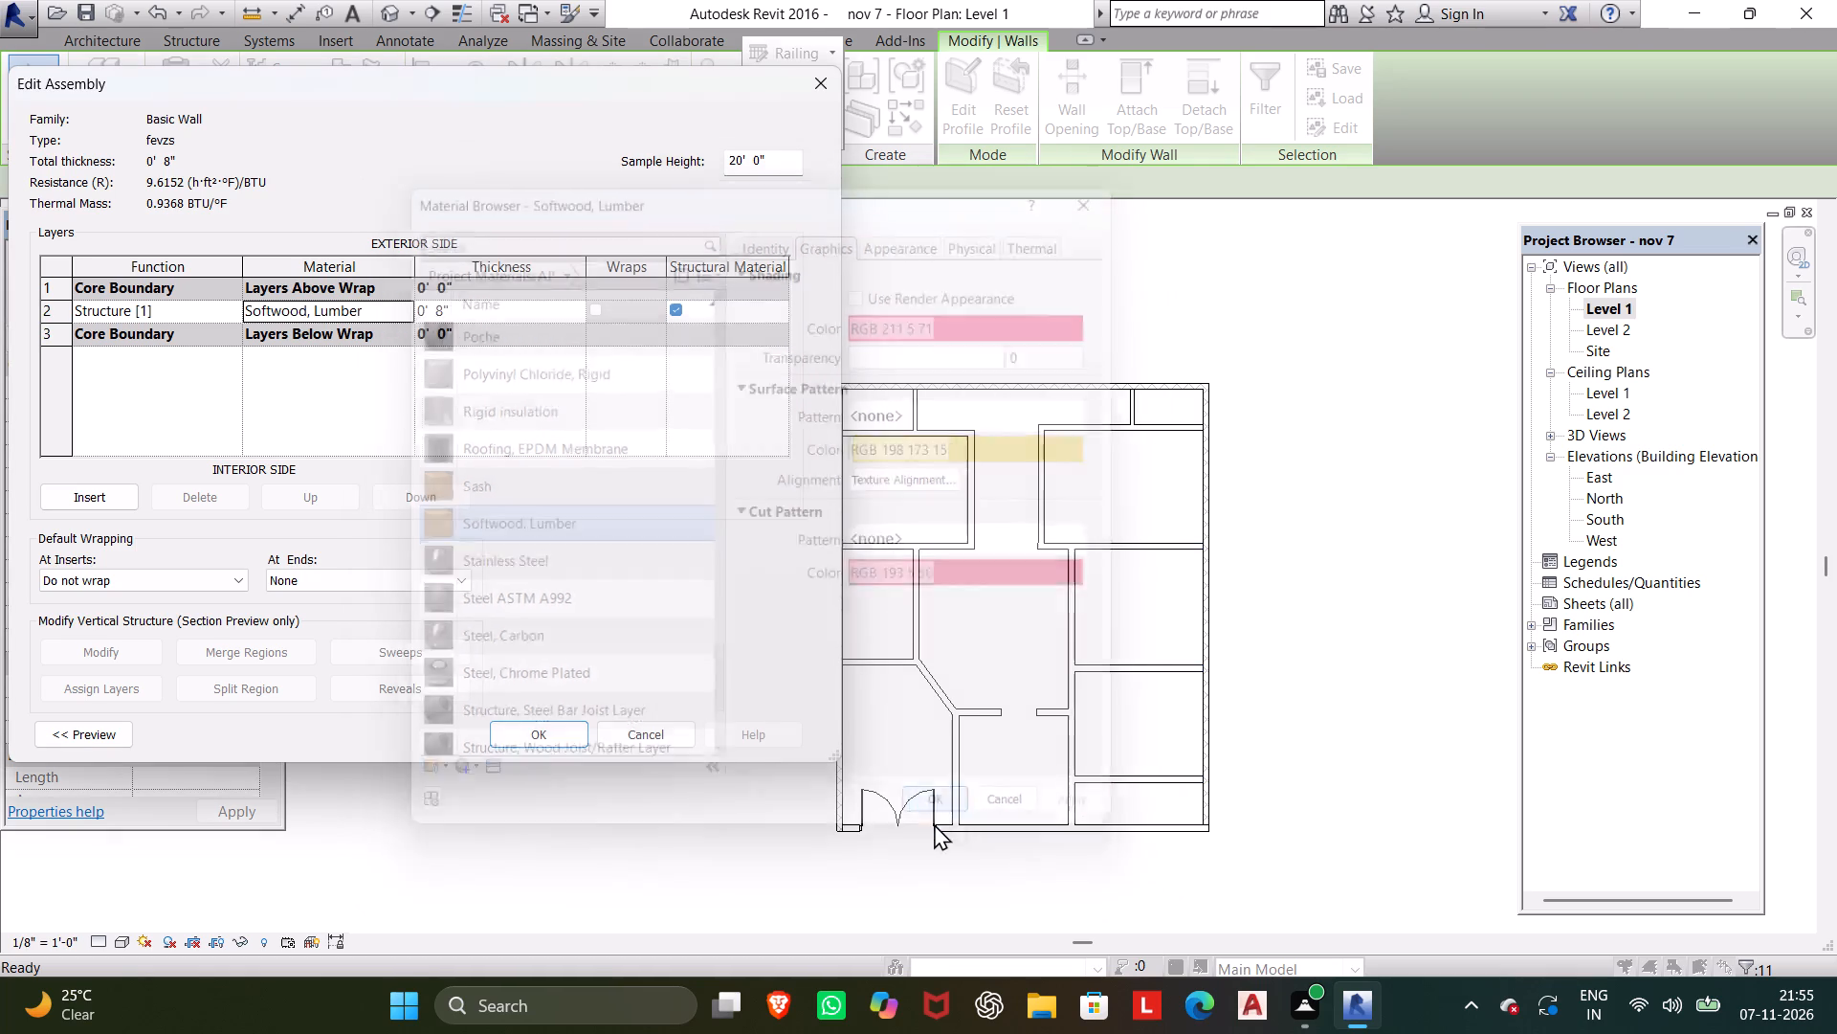
{"action": "left_click", "coordinate": [538, 731]}
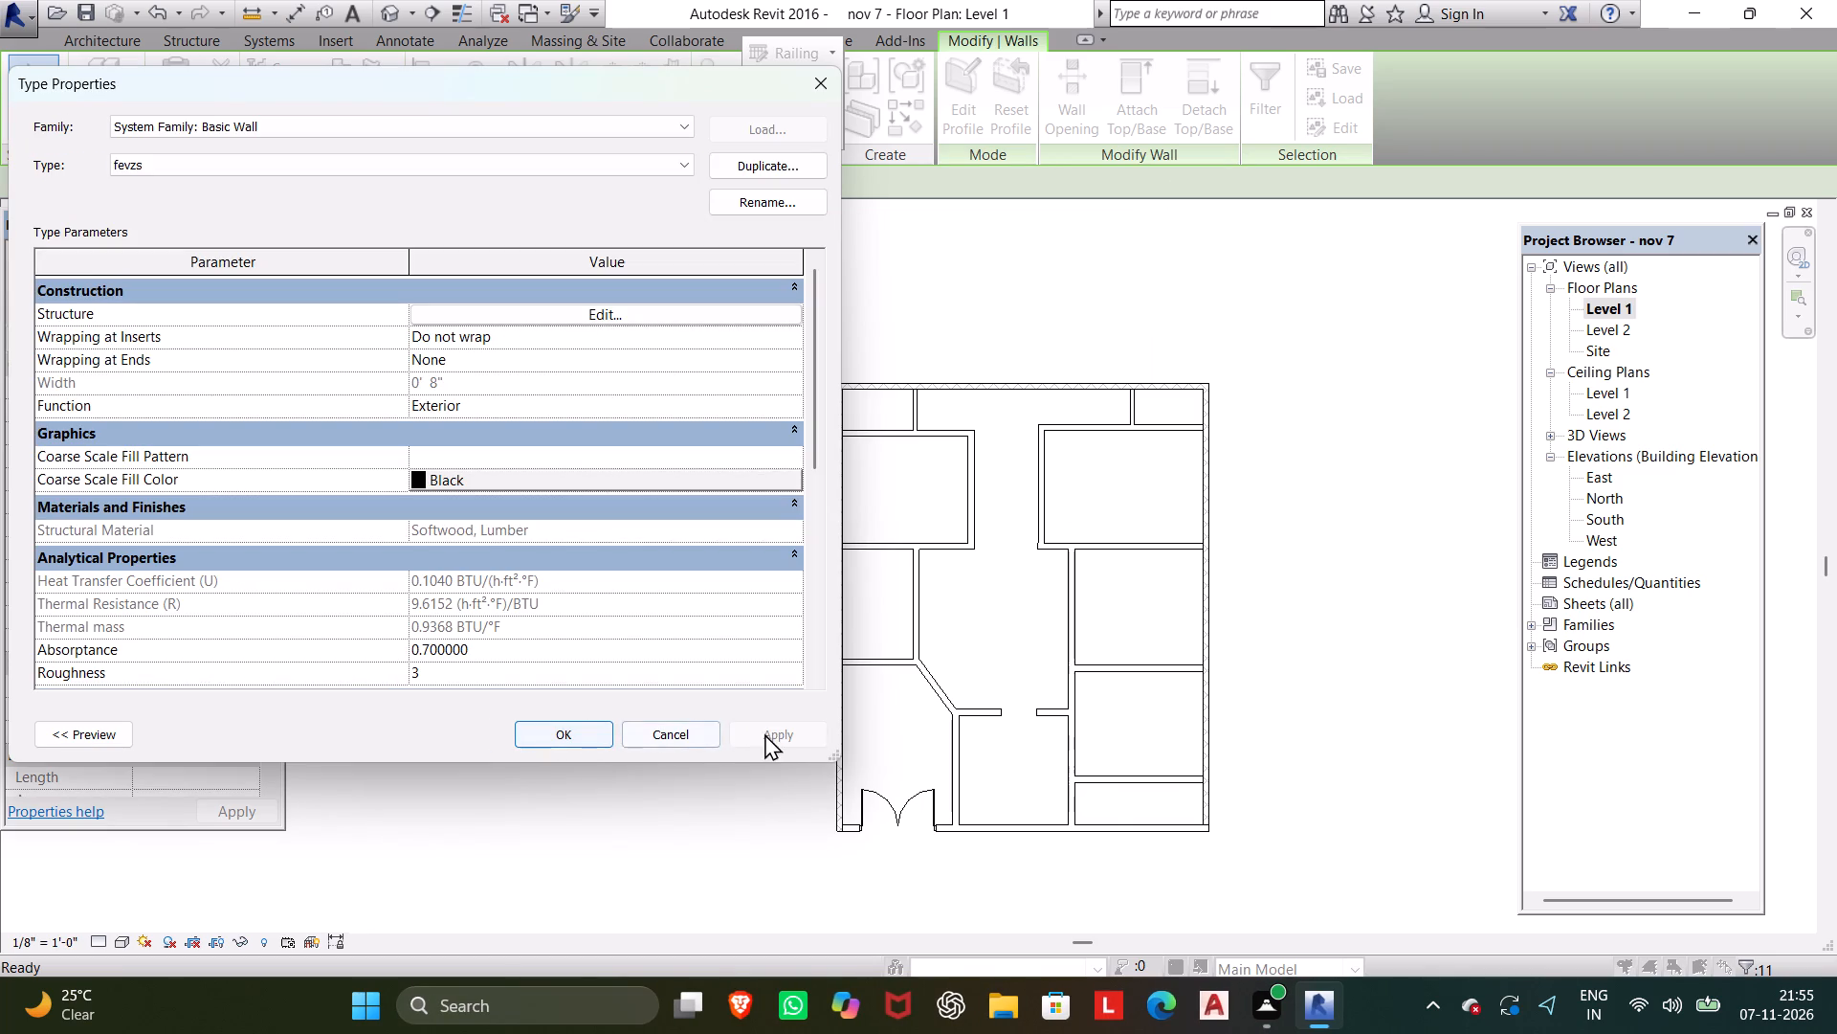
{"action": "left_click", "coordinate": [526, 720]}
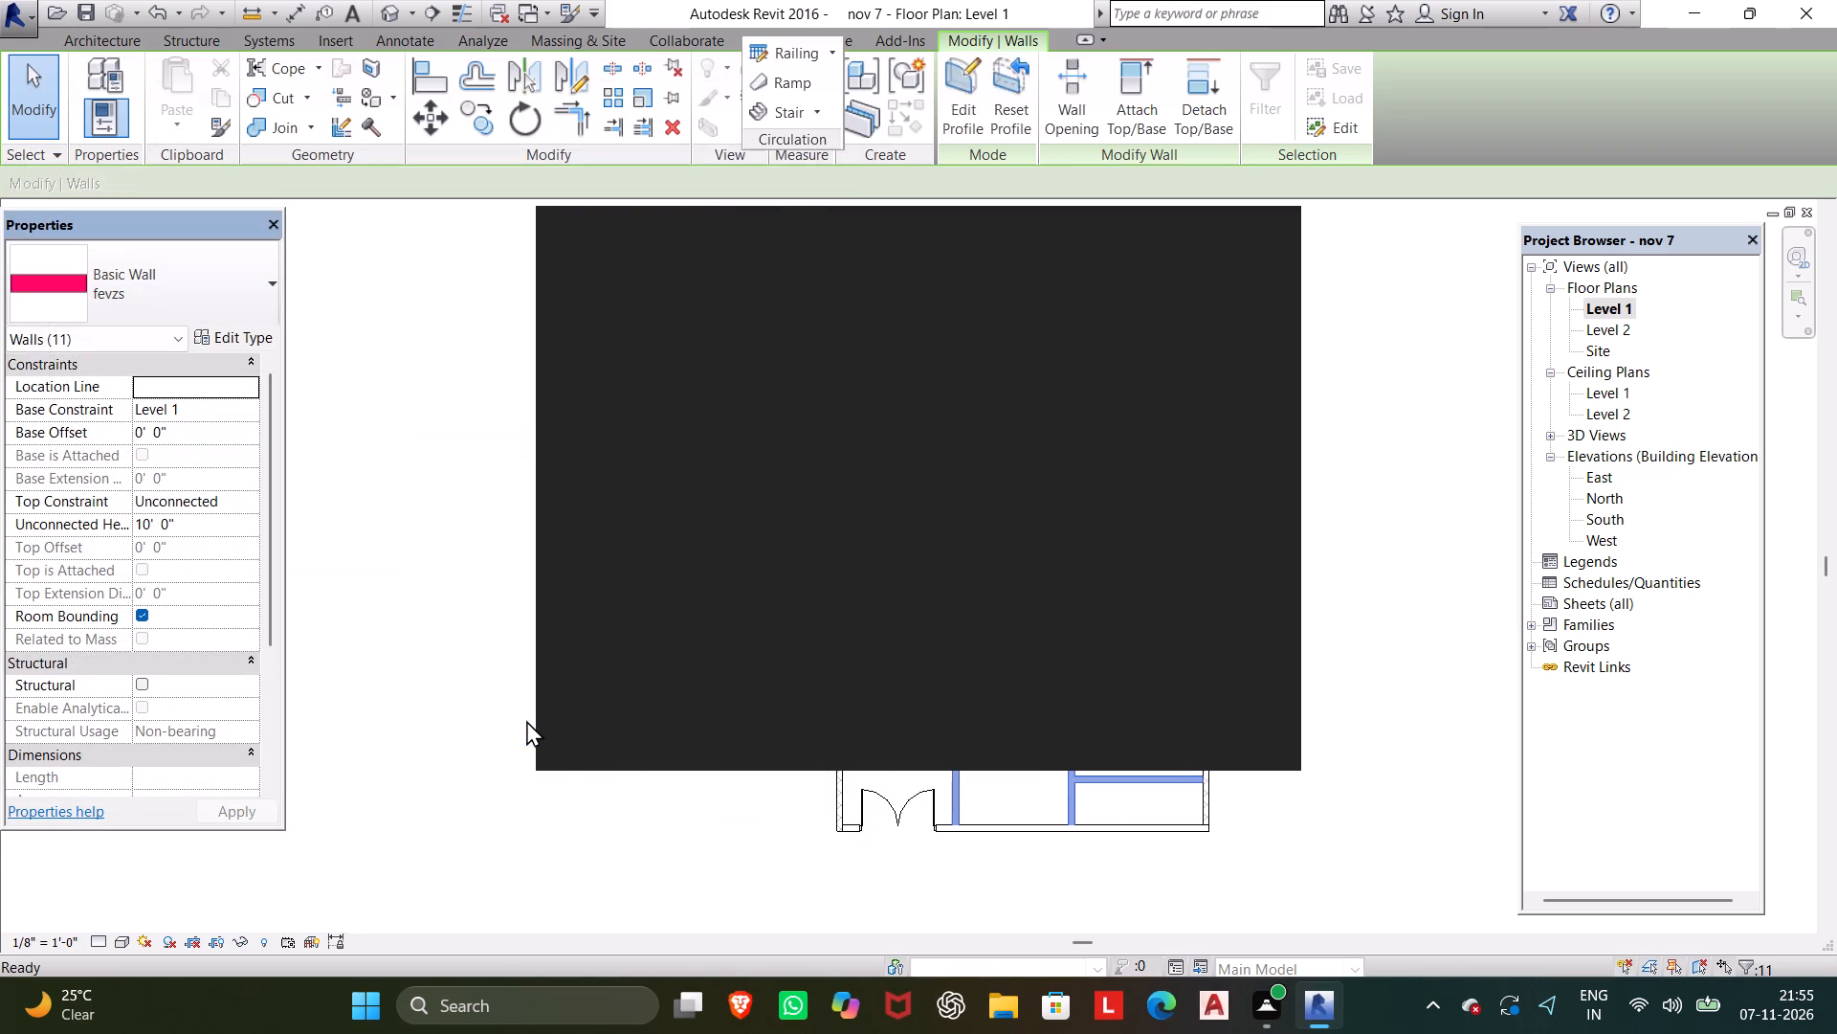
{"action": "left_click", "coordinate": [1251, 235]}
{"action": "left_click", "coordinate": [1260, 244]}
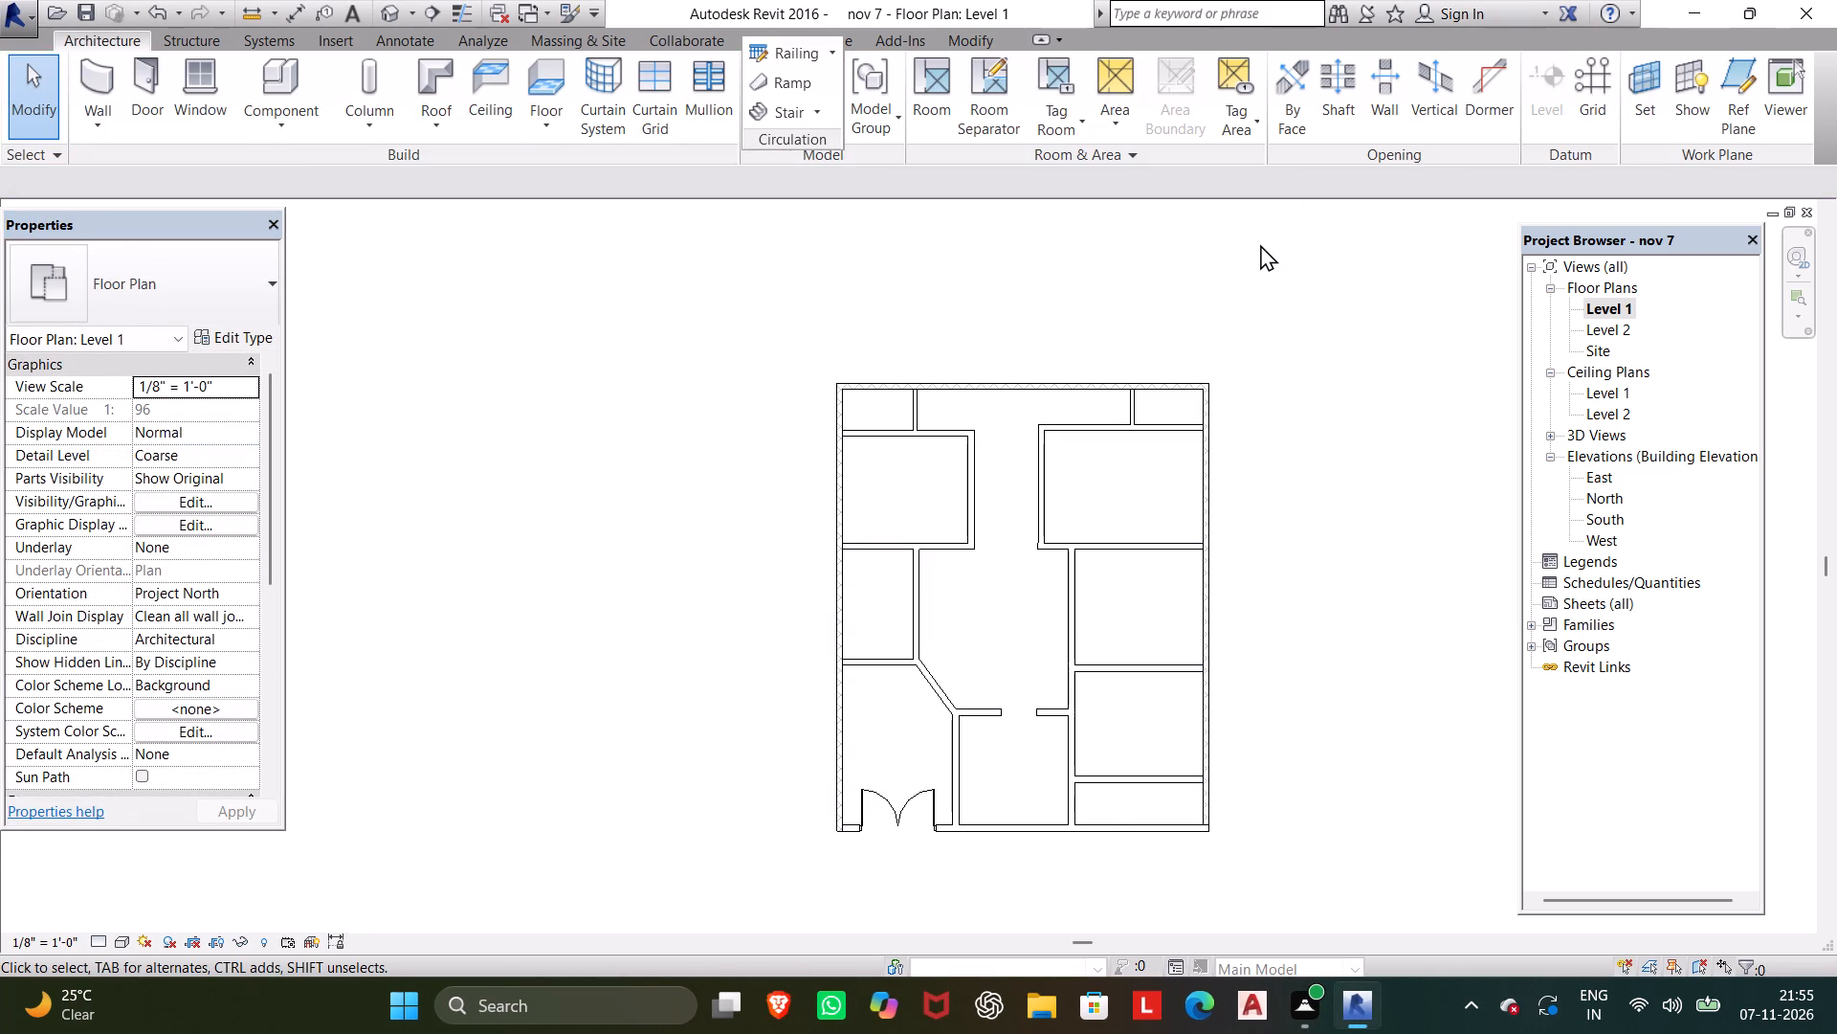
Examine the interior partitions in the 3D view, picking out walls around the rooms on the entrance-door side.
{"action": "left_click", "coordinate": [392, 0]}
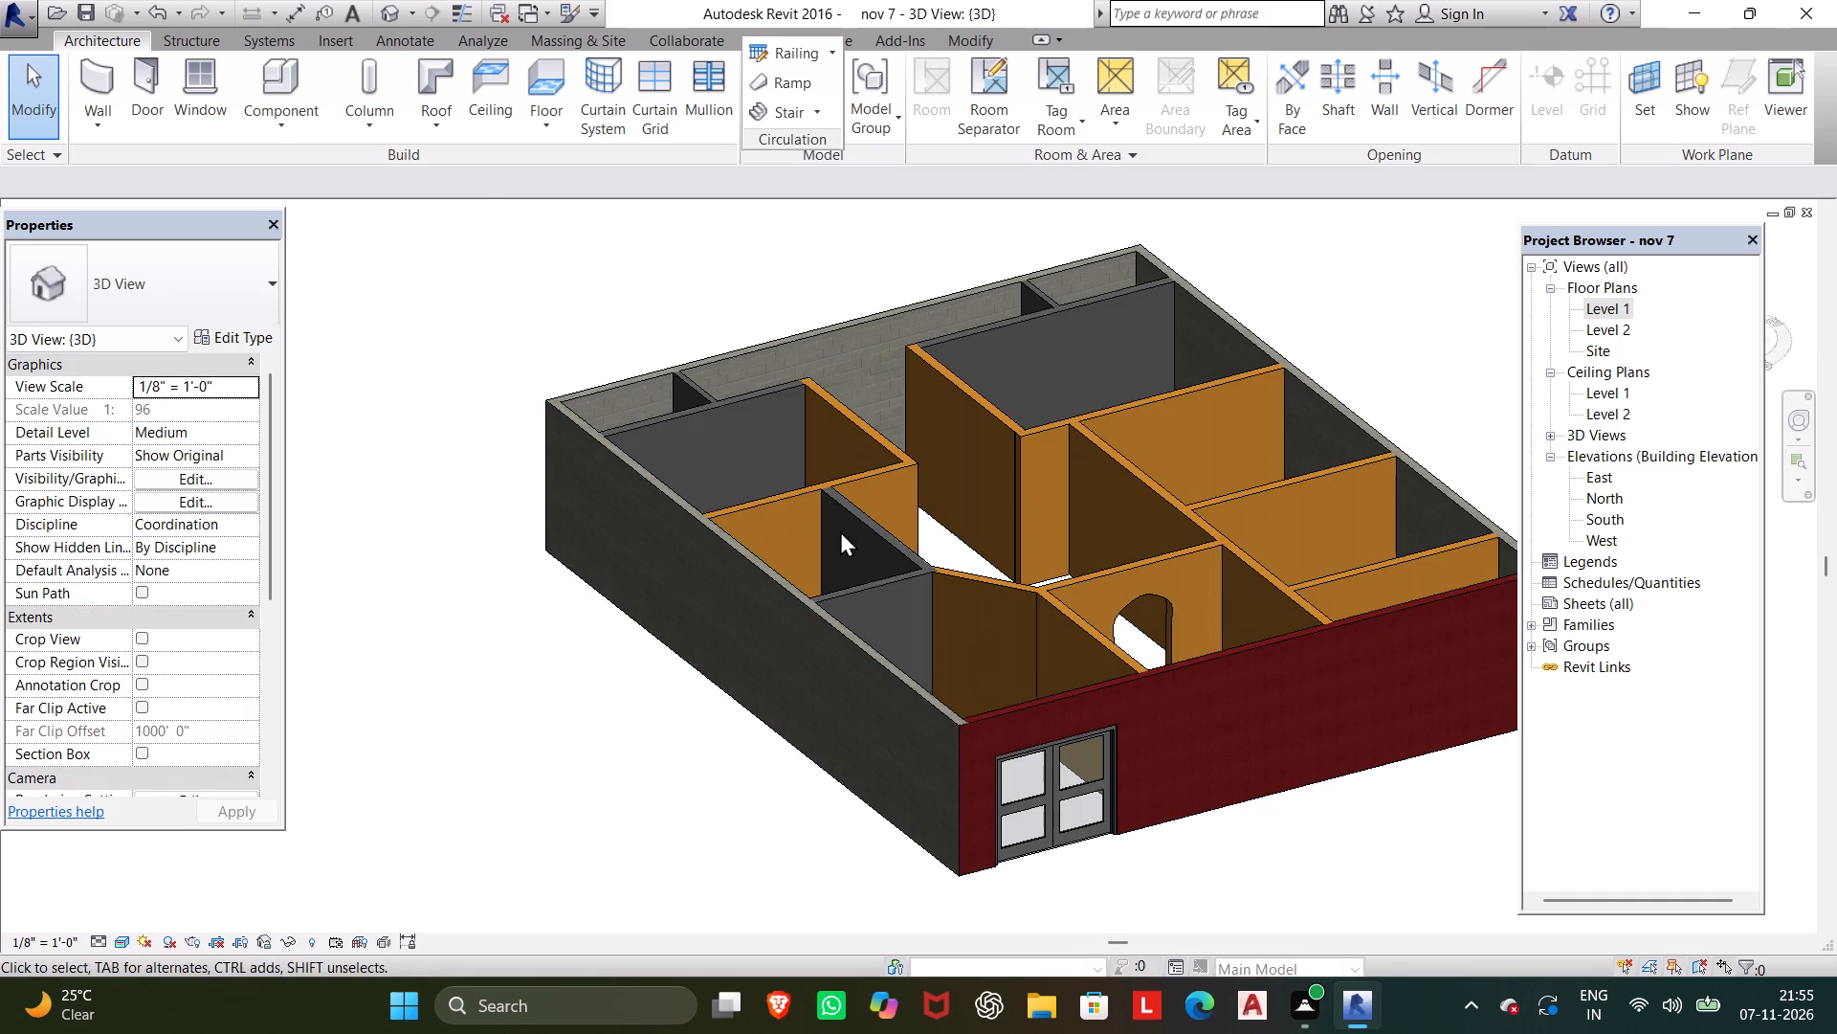
{"action": "middle_click_drag", "start_coordinate": [911, 550], "coordinate": [844, 578], "text": "shift"}
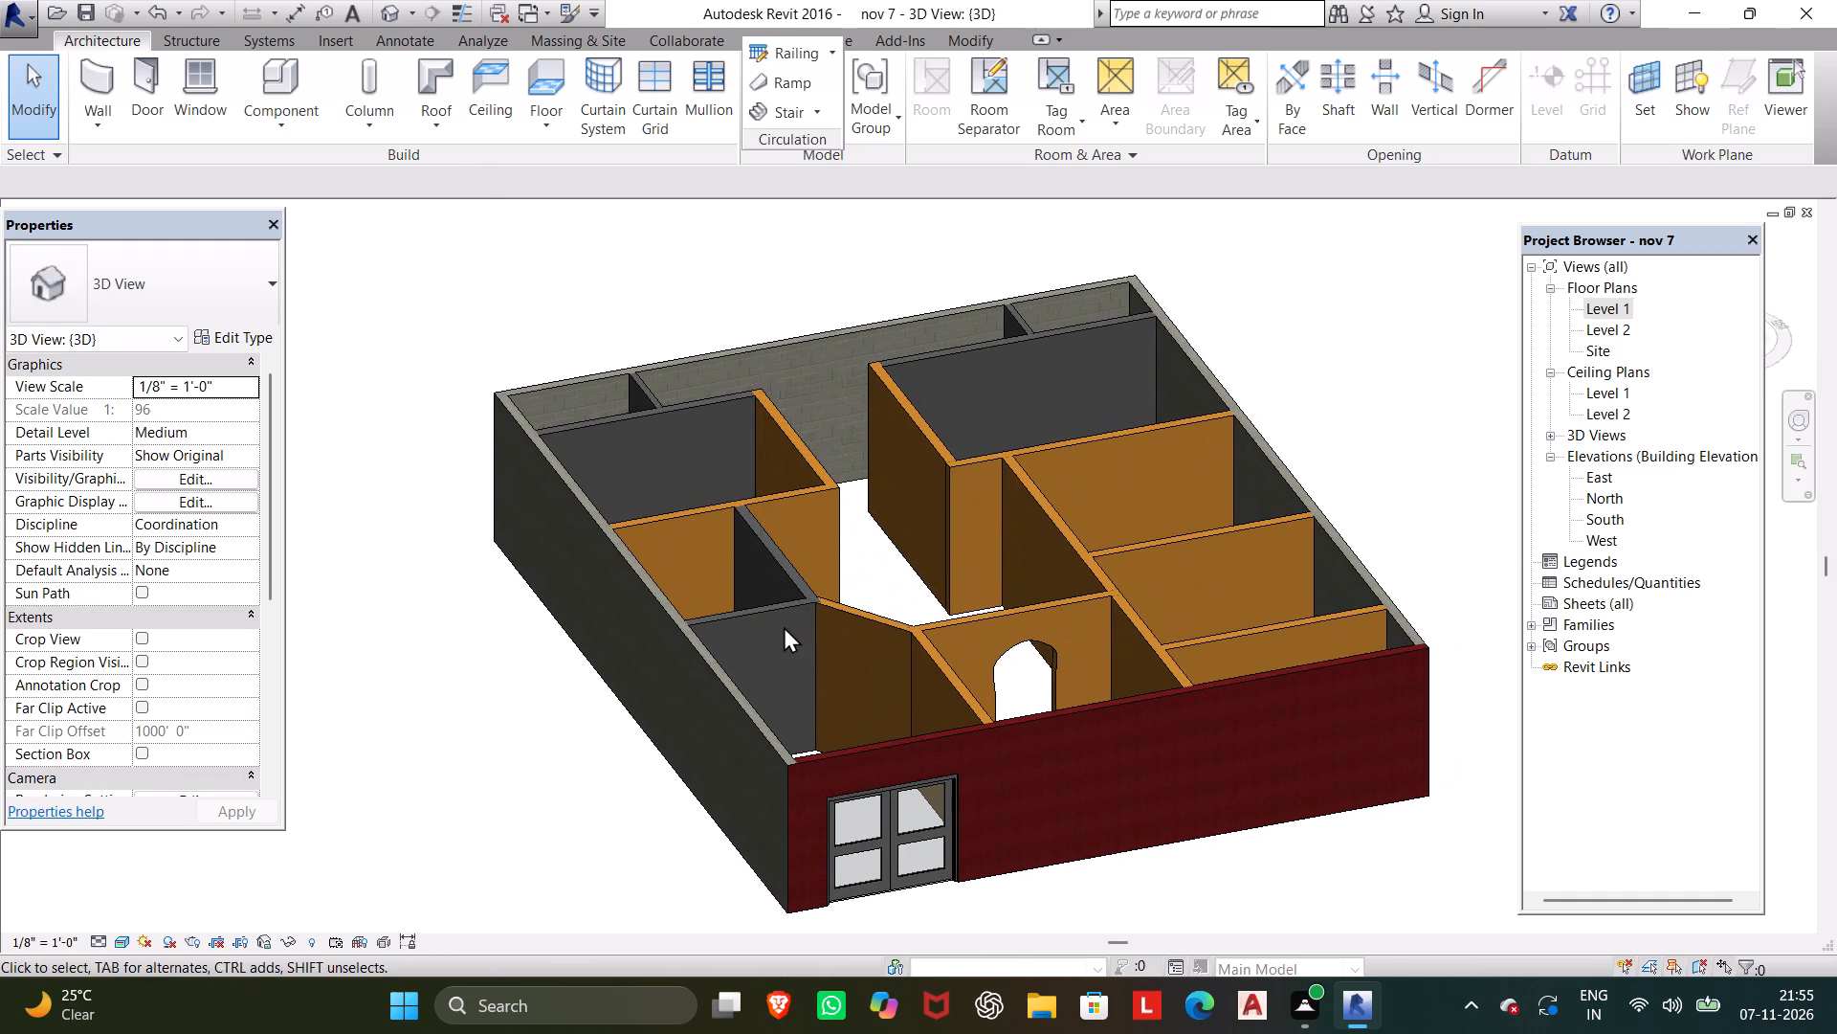
{"action": "middle_click_drag", "start_coordinate": [807, 563], "coordinate": [853, 509]}
{"action": "scroll", "coordinate": [838, 526], "scroll_direction": "up", "scroll_amount": 1}
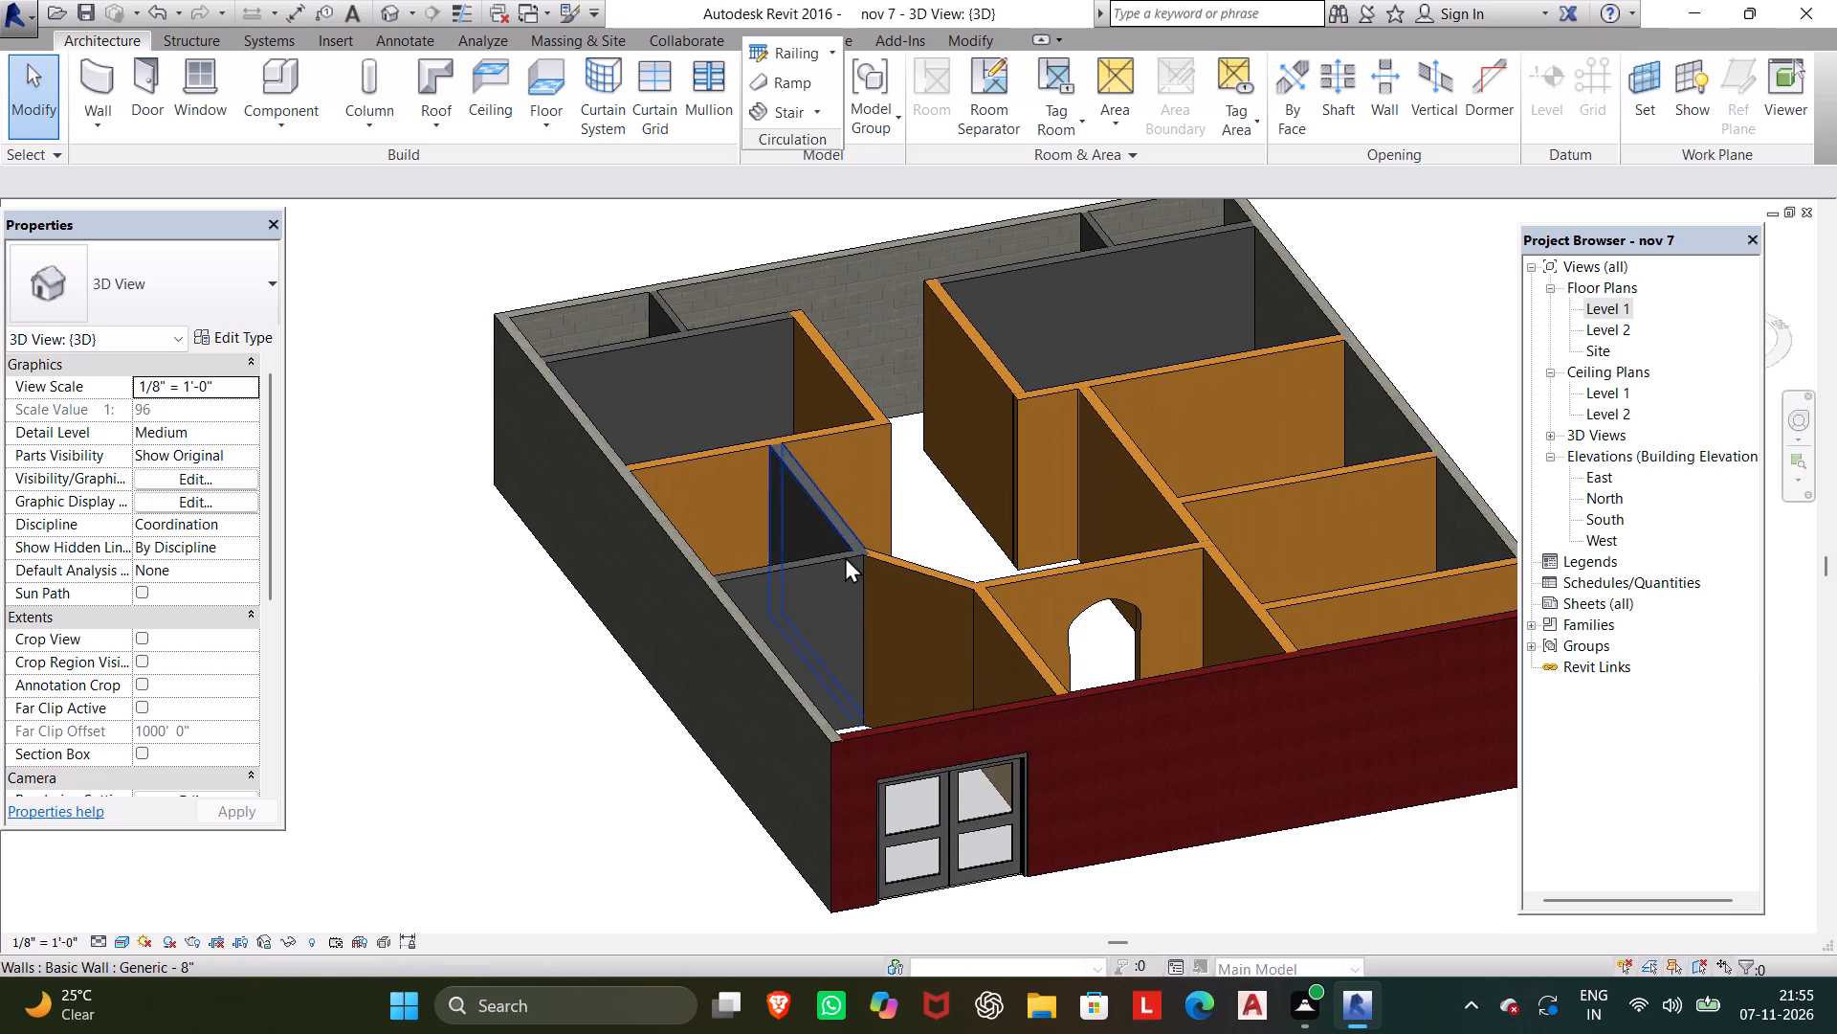
{"action": "left_click", "coordinate": [826, 570]}
{"action": "left_click", "coordinate": [837, 511]}
{"action": "left_click_drag", "start_coordinate": [828, 621], "coordinate": [809, 527]}
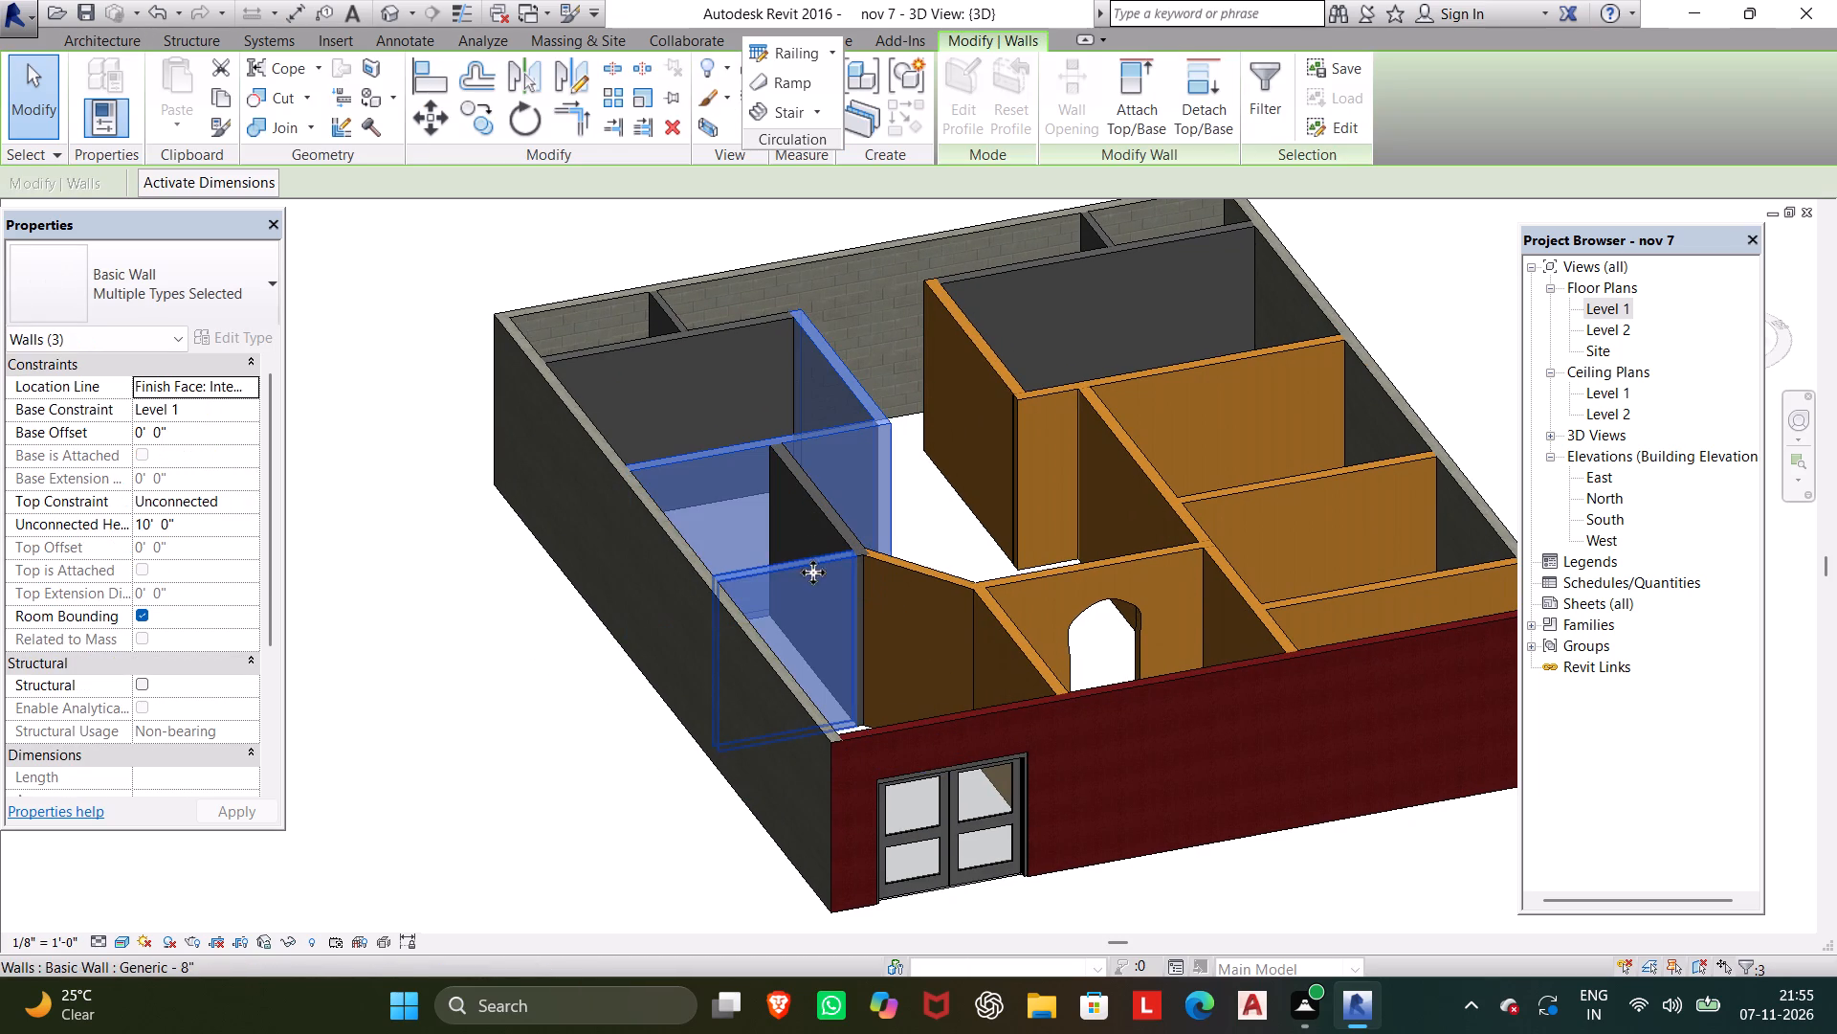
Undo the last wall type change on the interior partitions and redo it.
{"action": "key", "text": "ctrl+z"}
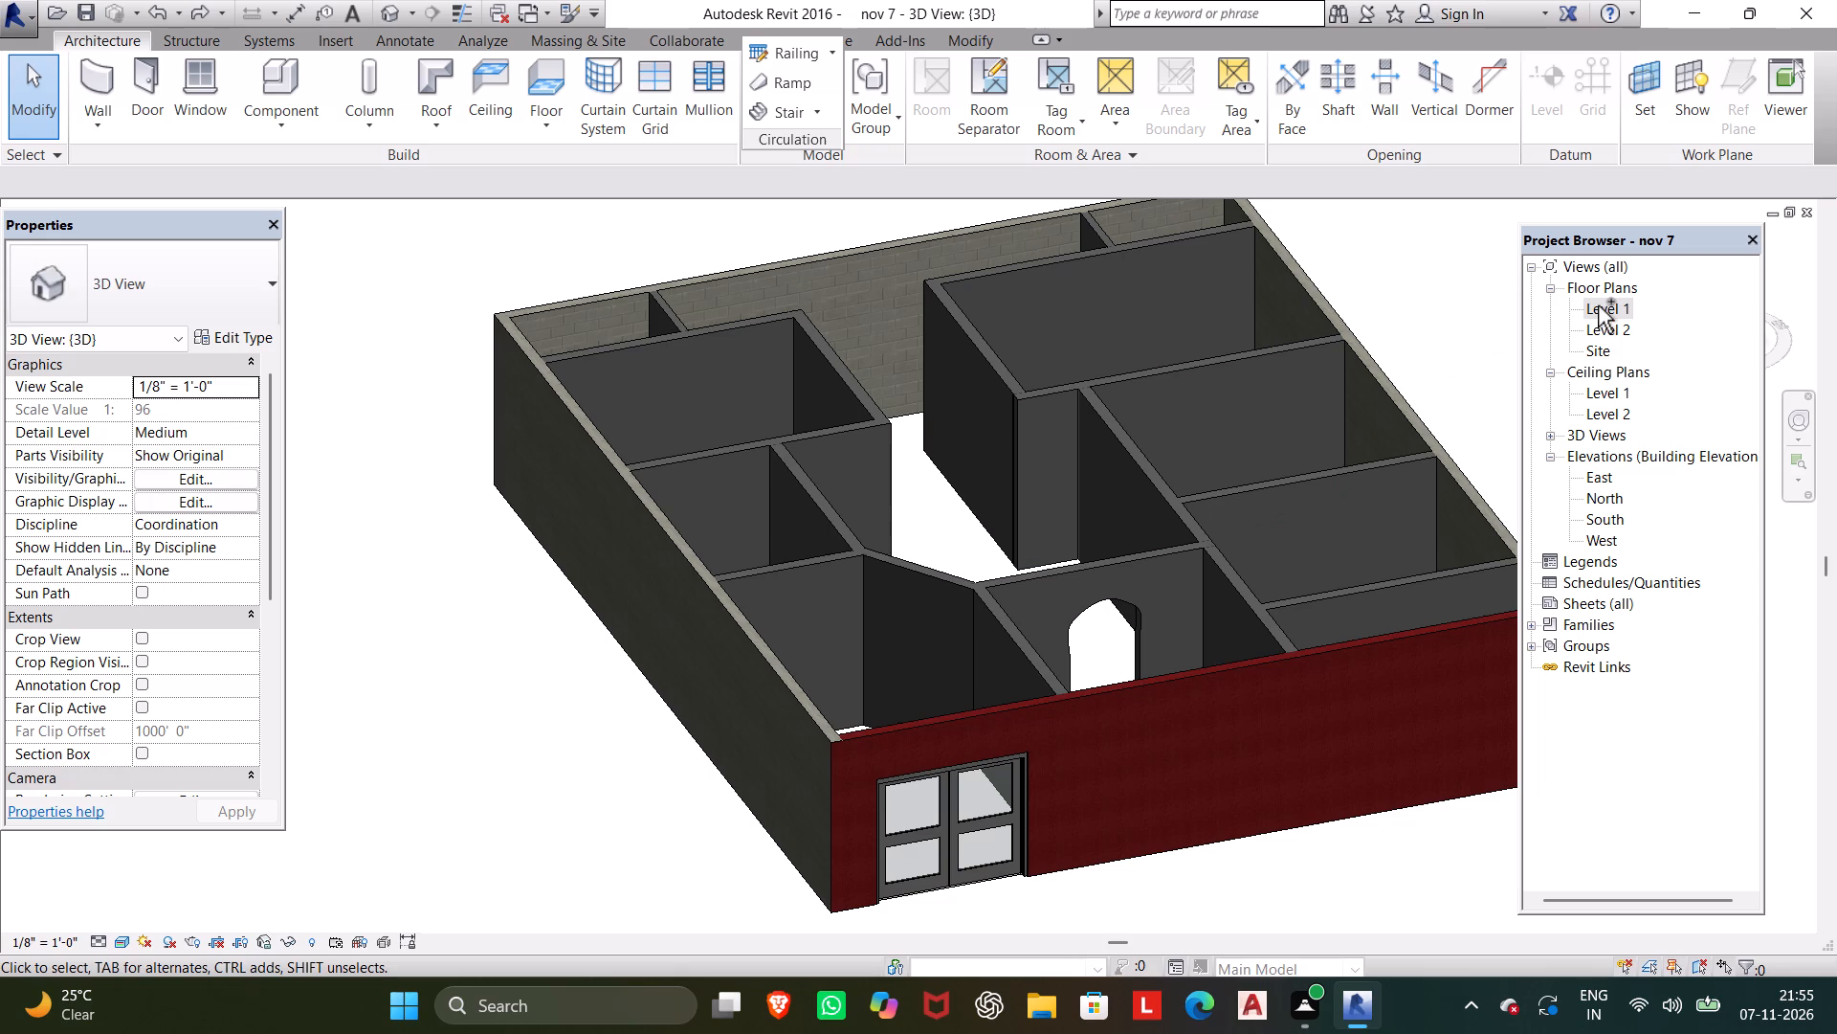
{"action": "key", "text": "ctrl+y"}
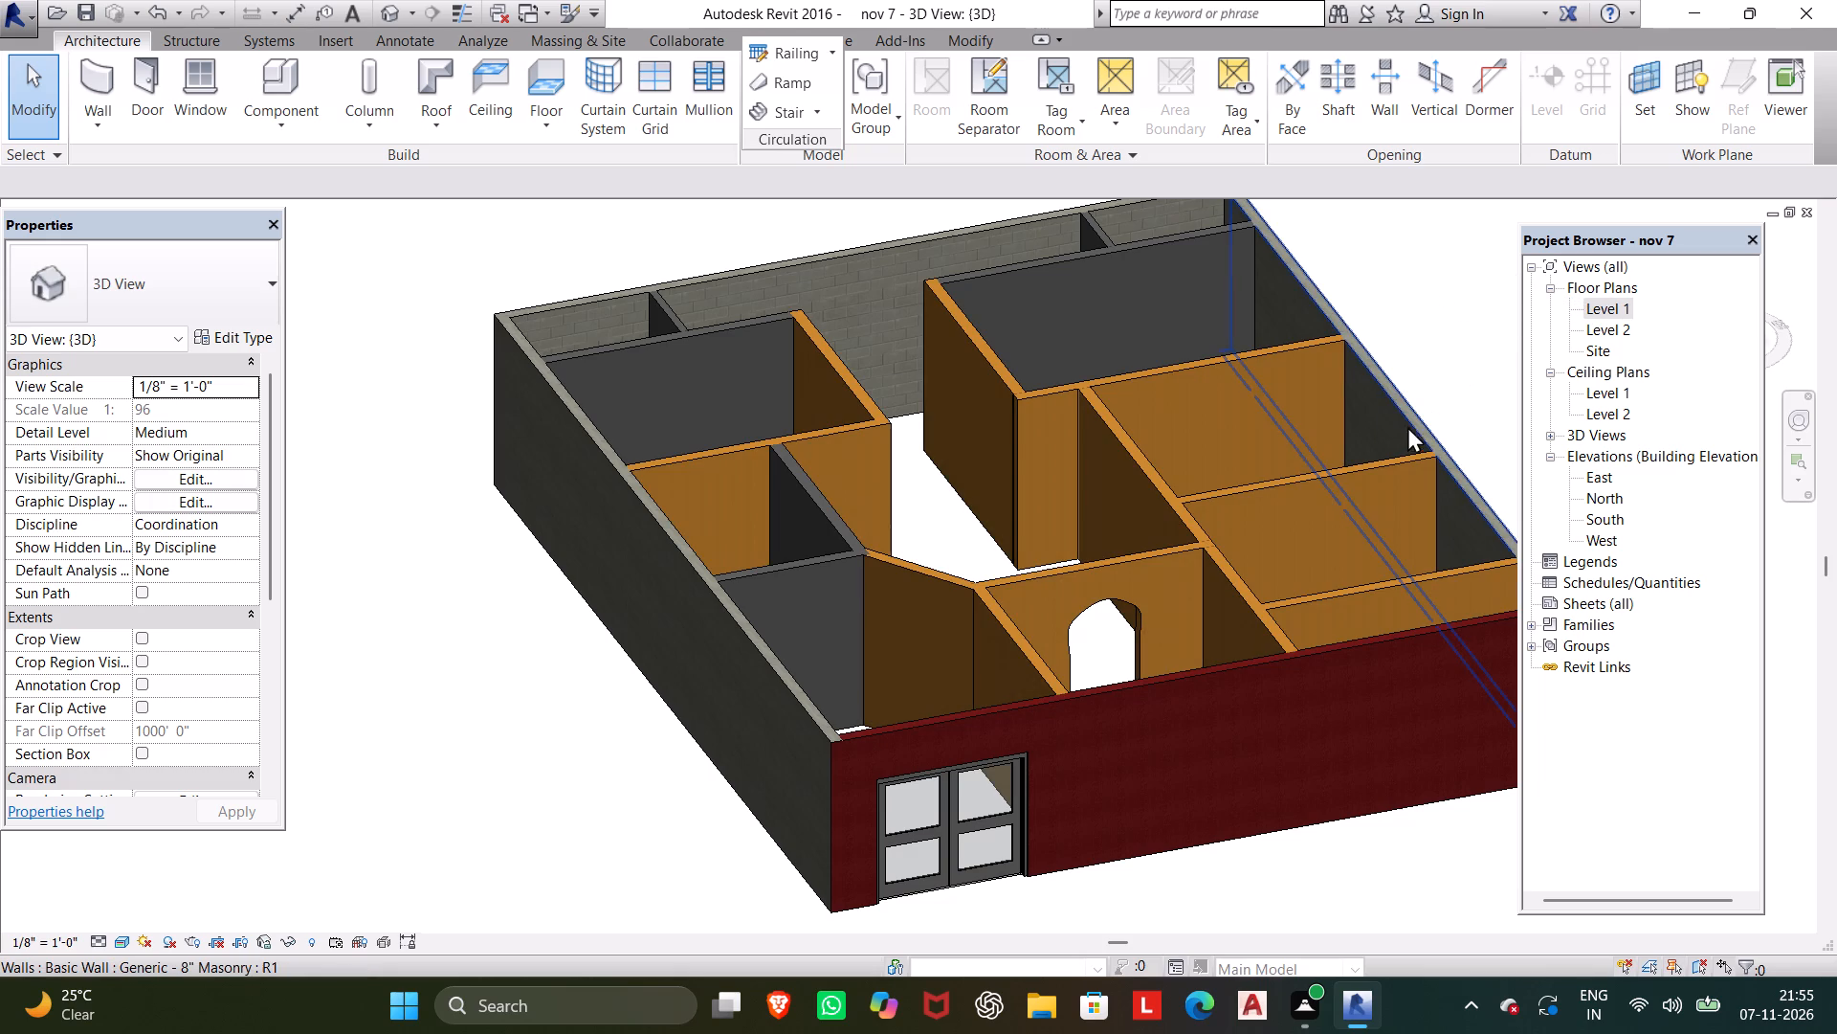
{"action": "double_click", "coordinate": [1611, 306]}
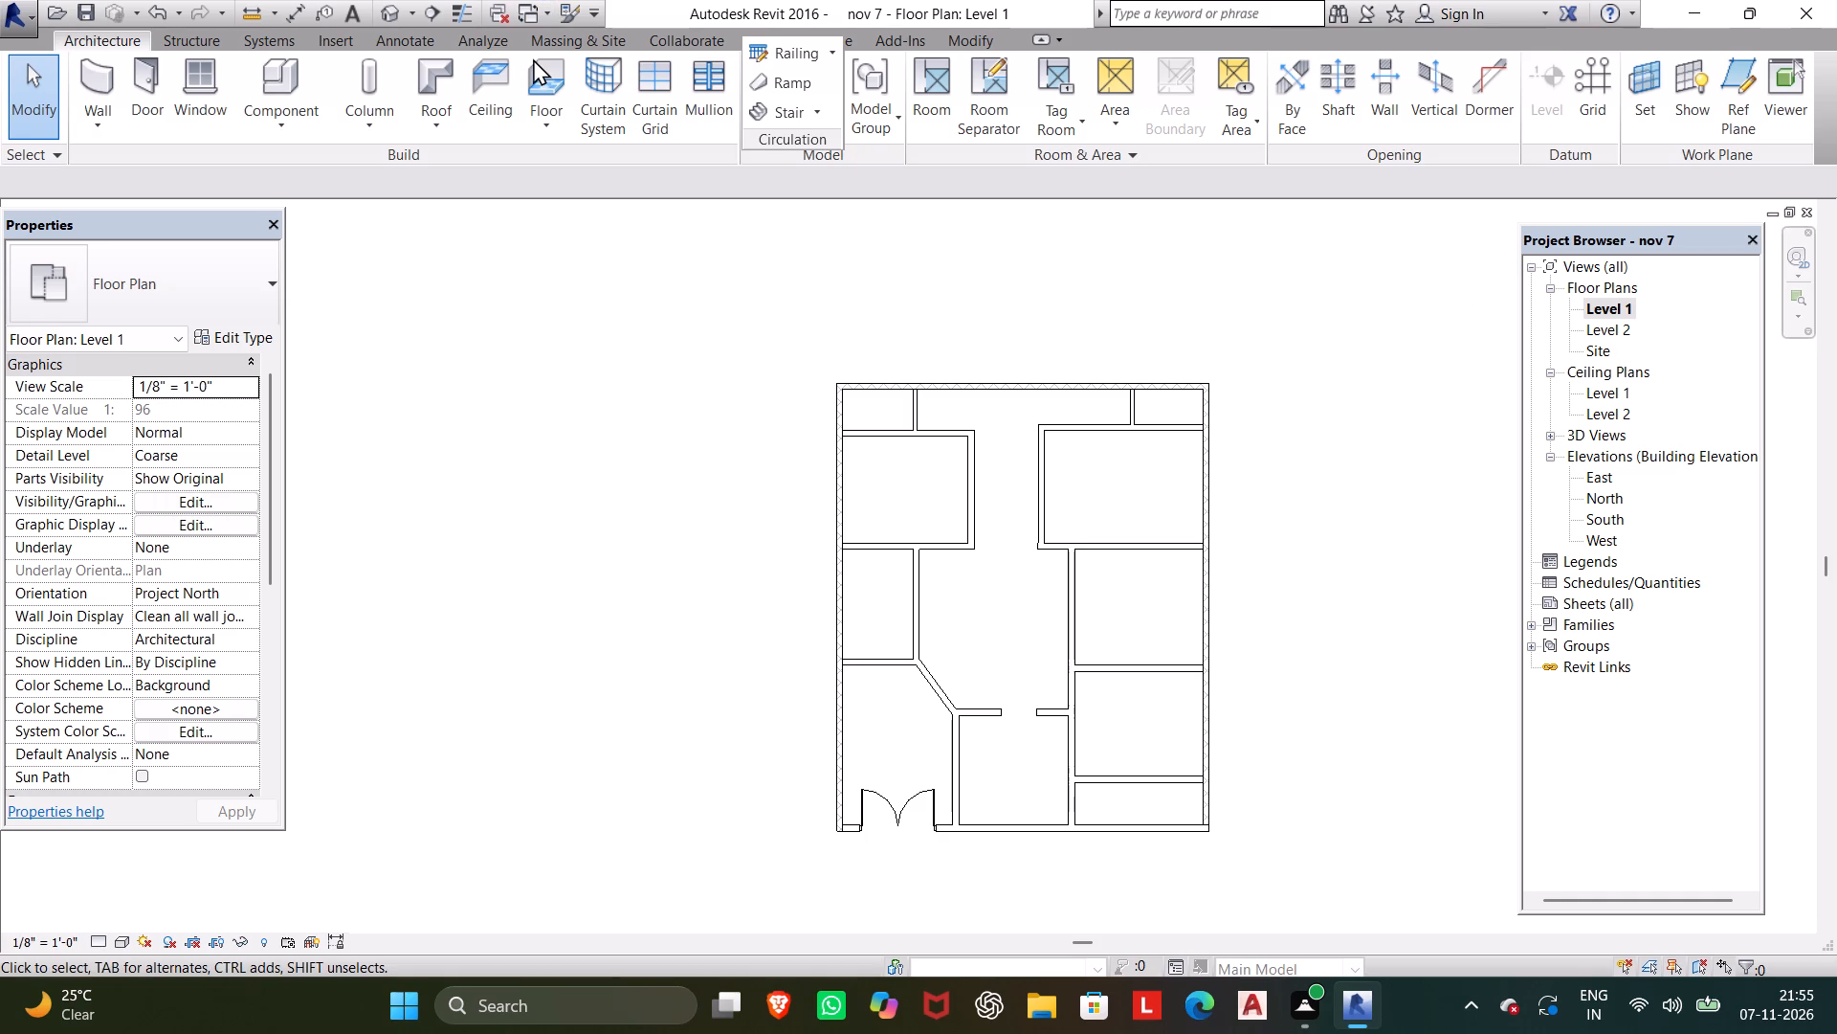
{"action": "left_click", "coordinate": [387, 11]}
Assign Softwood, Lumber to the Structure [1] layer of the Generic - 8" wall type used by the remaining room partitions.
{"action": "left_click", "coordinate": [620, 352]}
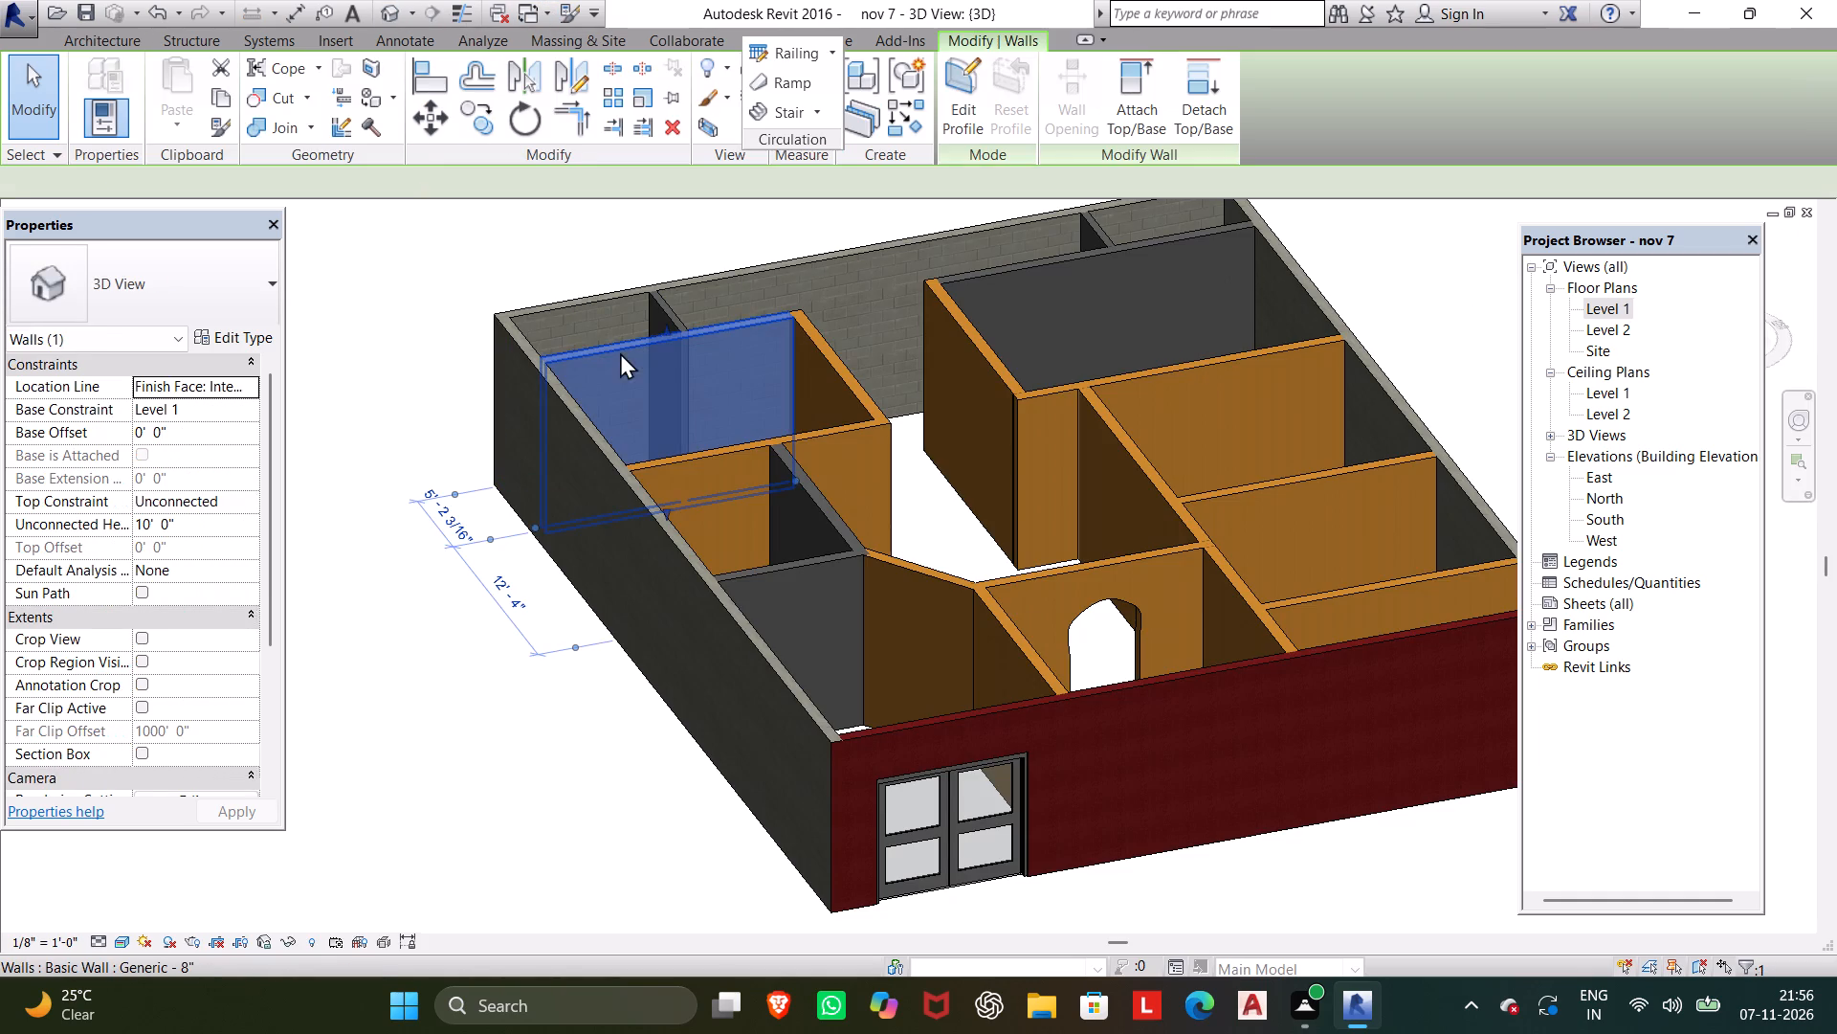
{"action": "left_click", "coordinate": [232, 338]}
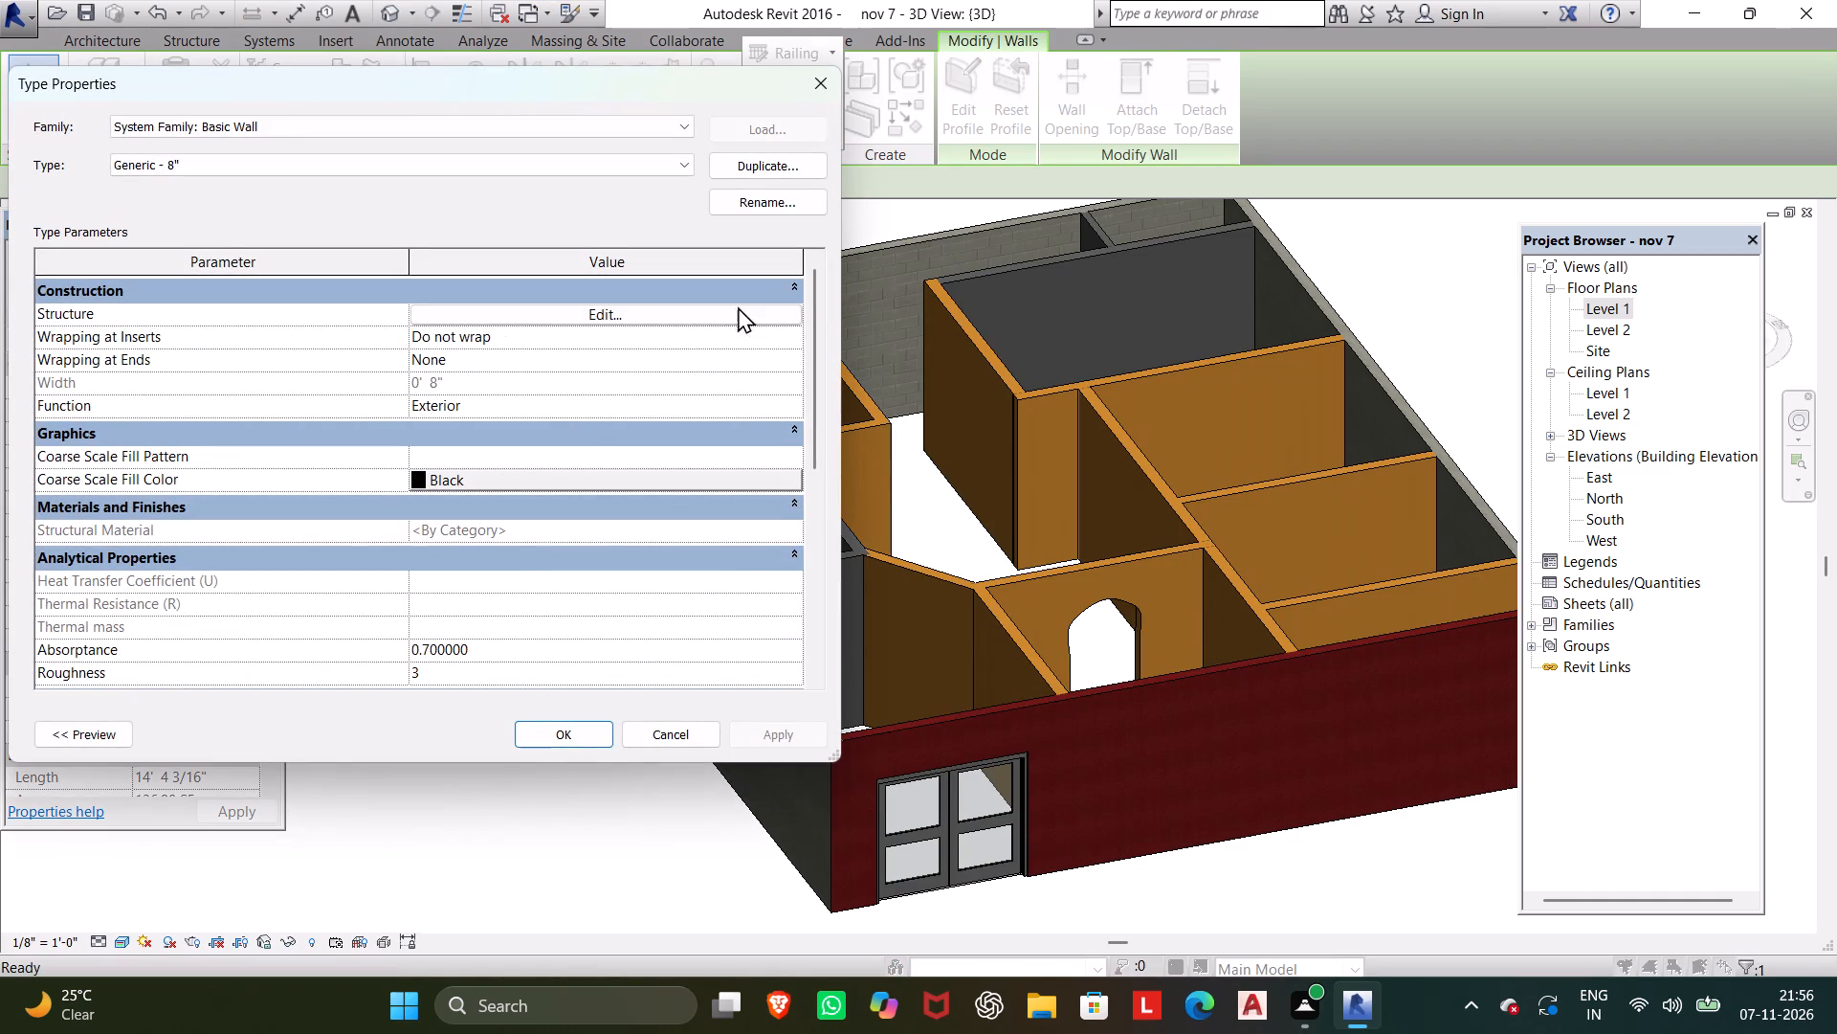
{"action": "left_click", "coordinate": [615, 314]}
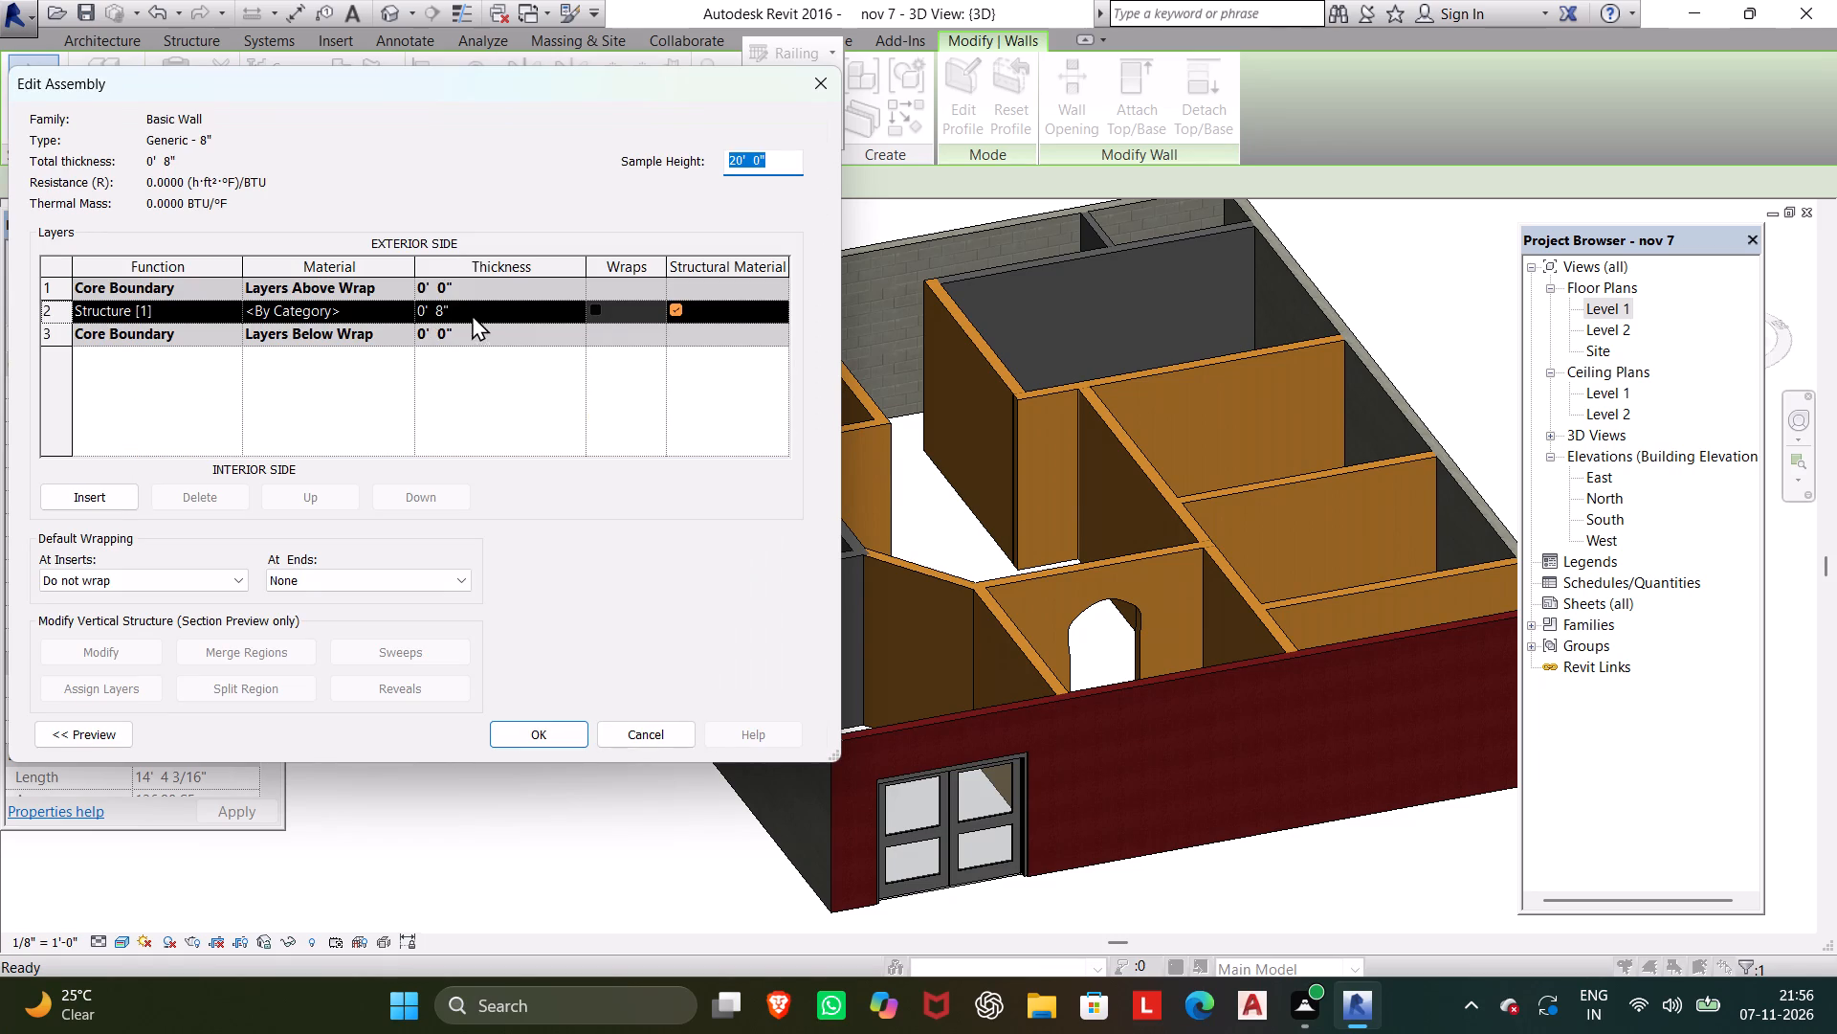
{"action": "left_click", "coordinate": [508, 316]}
{"action": "left_click", "coordinate": [367, 315]}
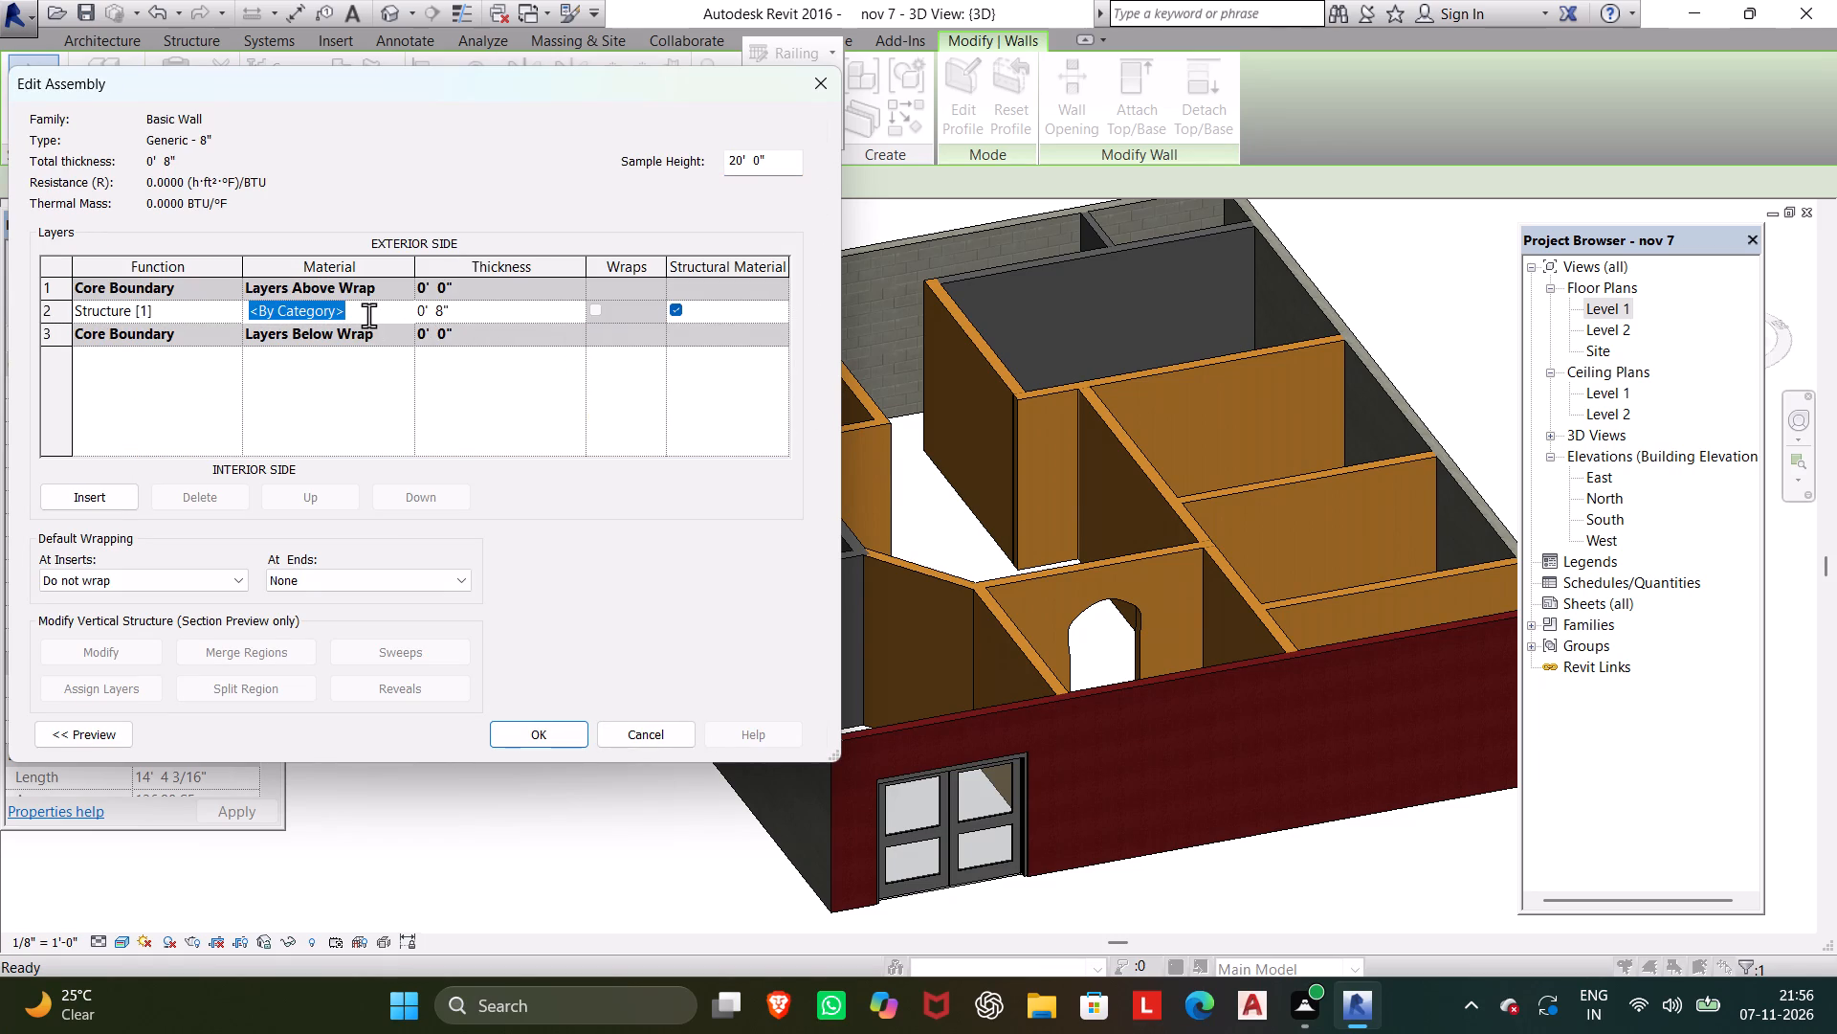
{"action": "left_click", "coordinate": [405, 305]}
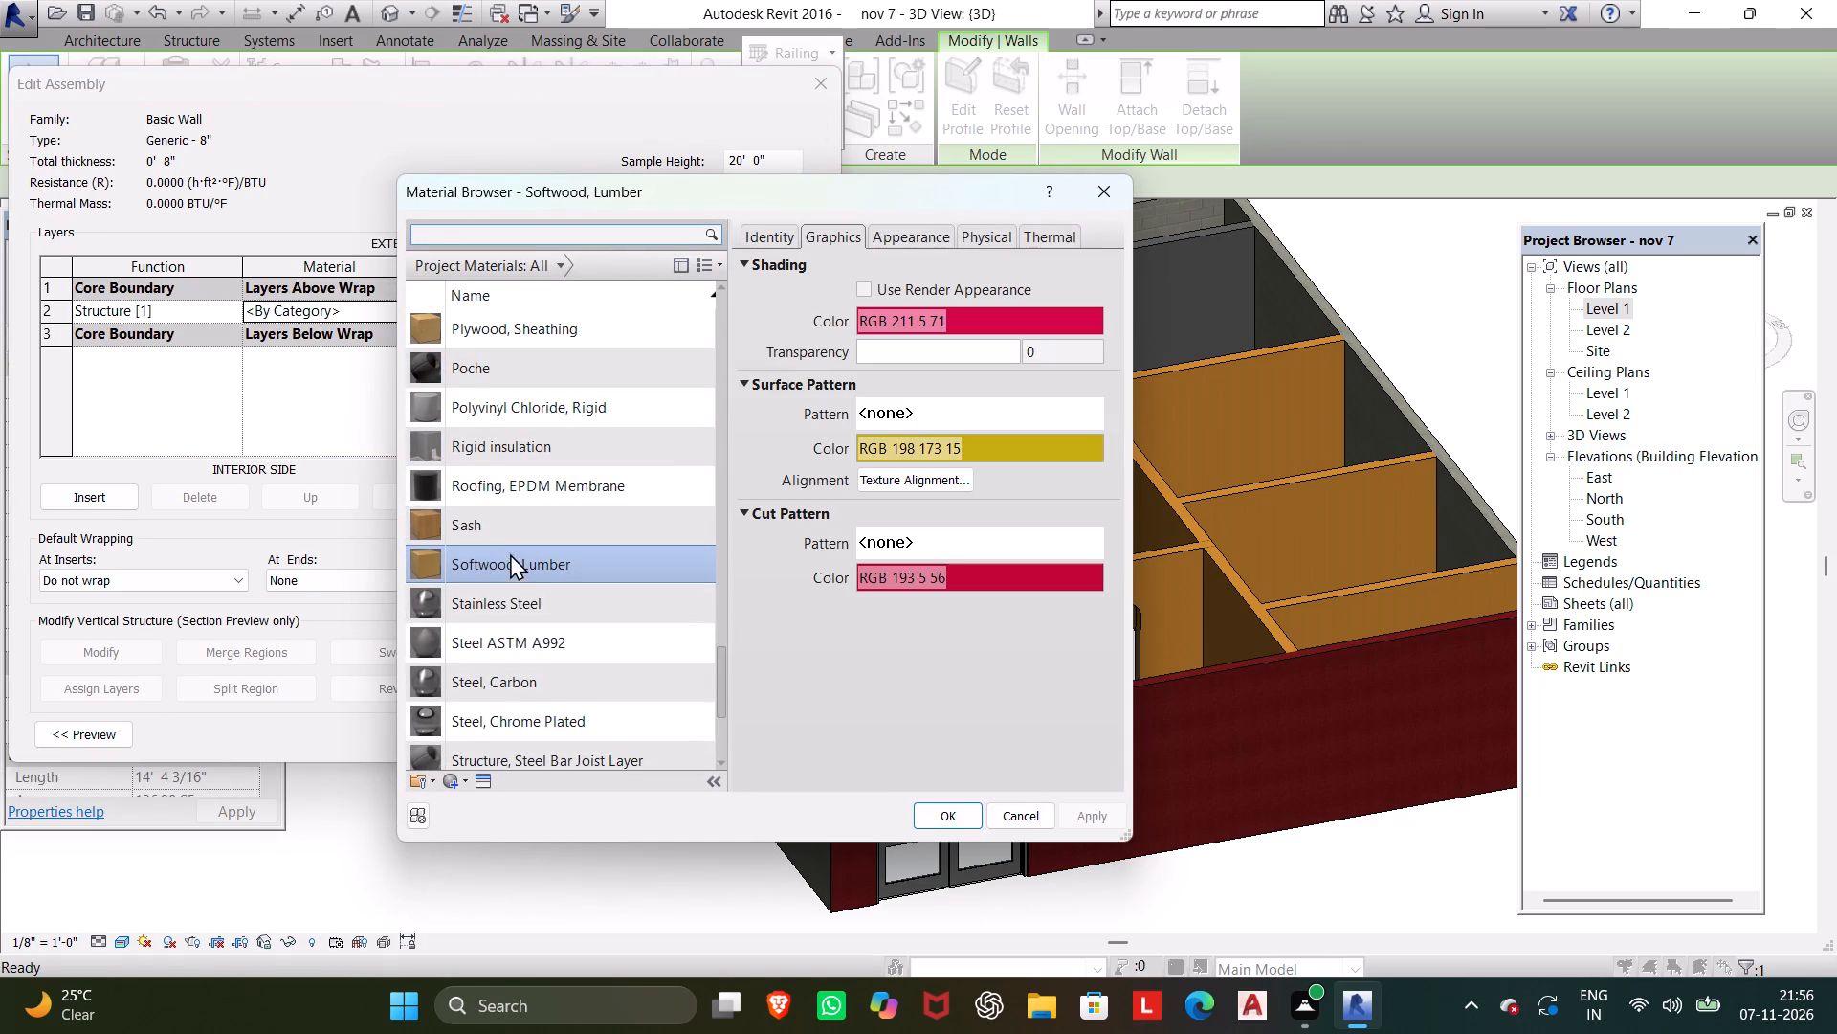
{"action": "left_click", "coordinate": [510, 570]}
{"action": "left_click", "coordinate": [933, 824]}
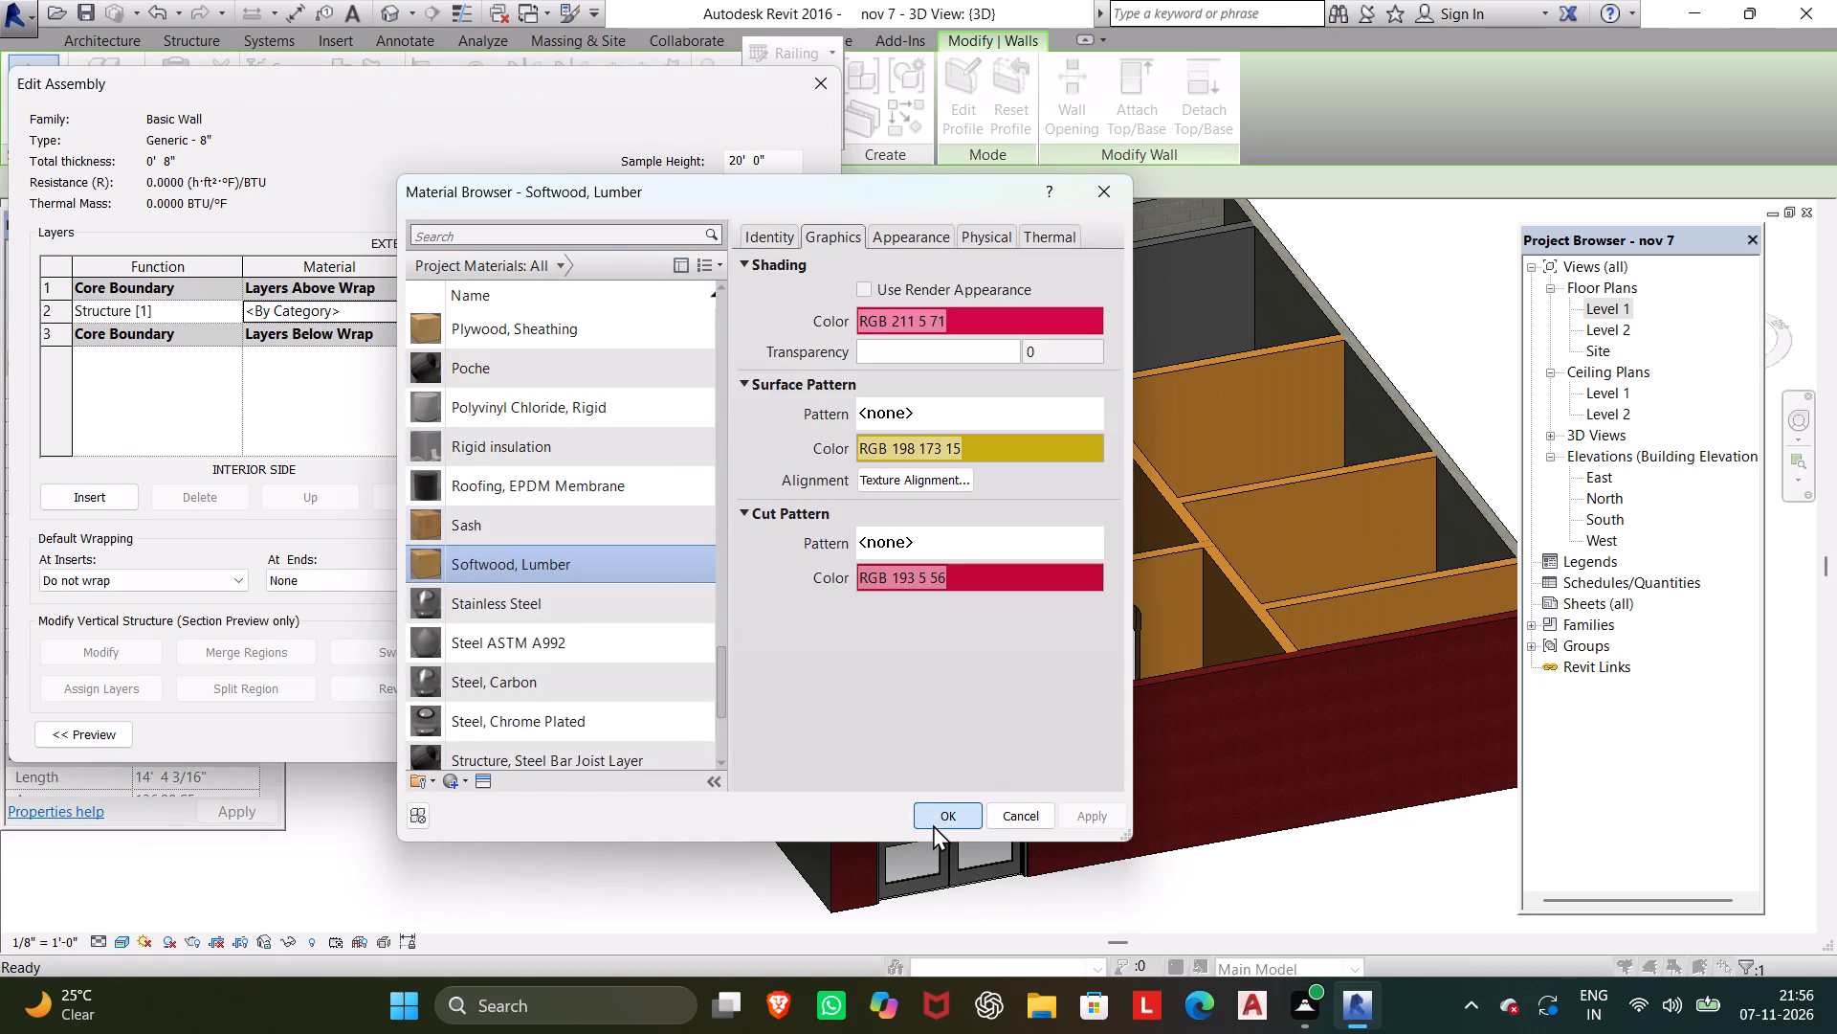
{"action": "left_click", "coordinate": [529, 726]}
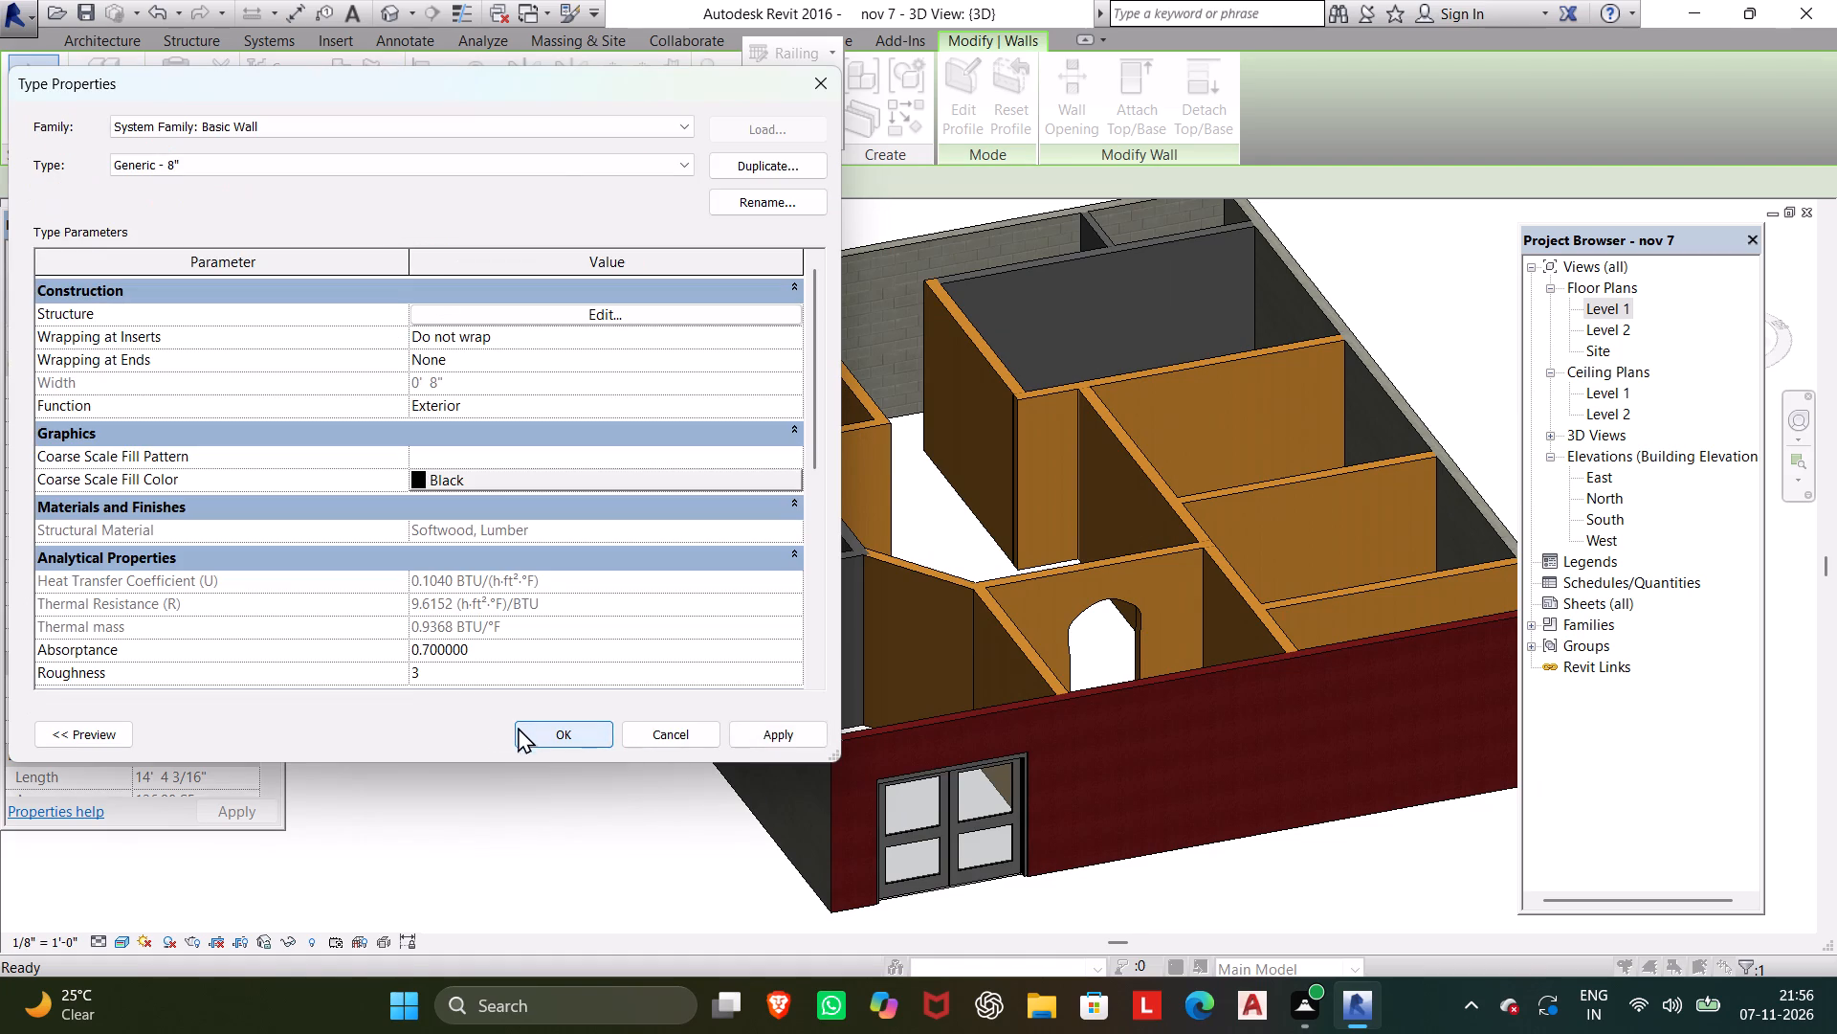
{"action": "left_click", "coordinate": [517, 731]}
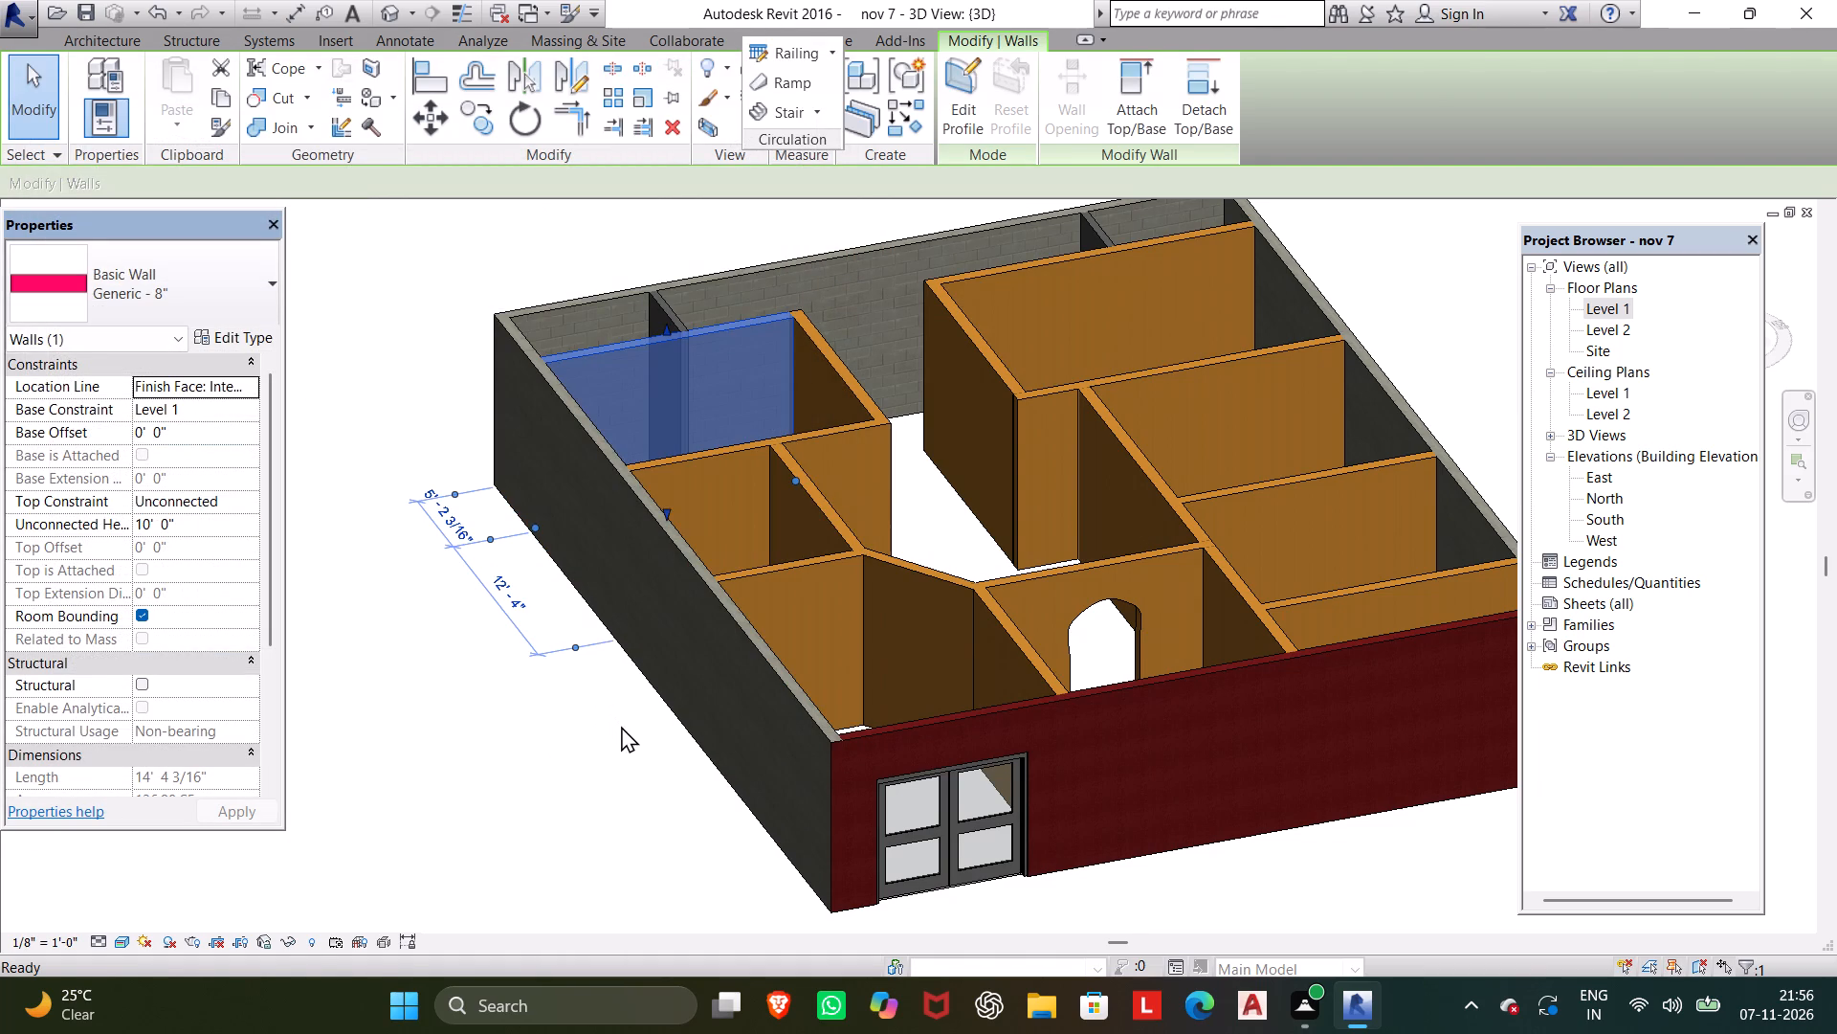
{"action": "key", "text": "Escape"}
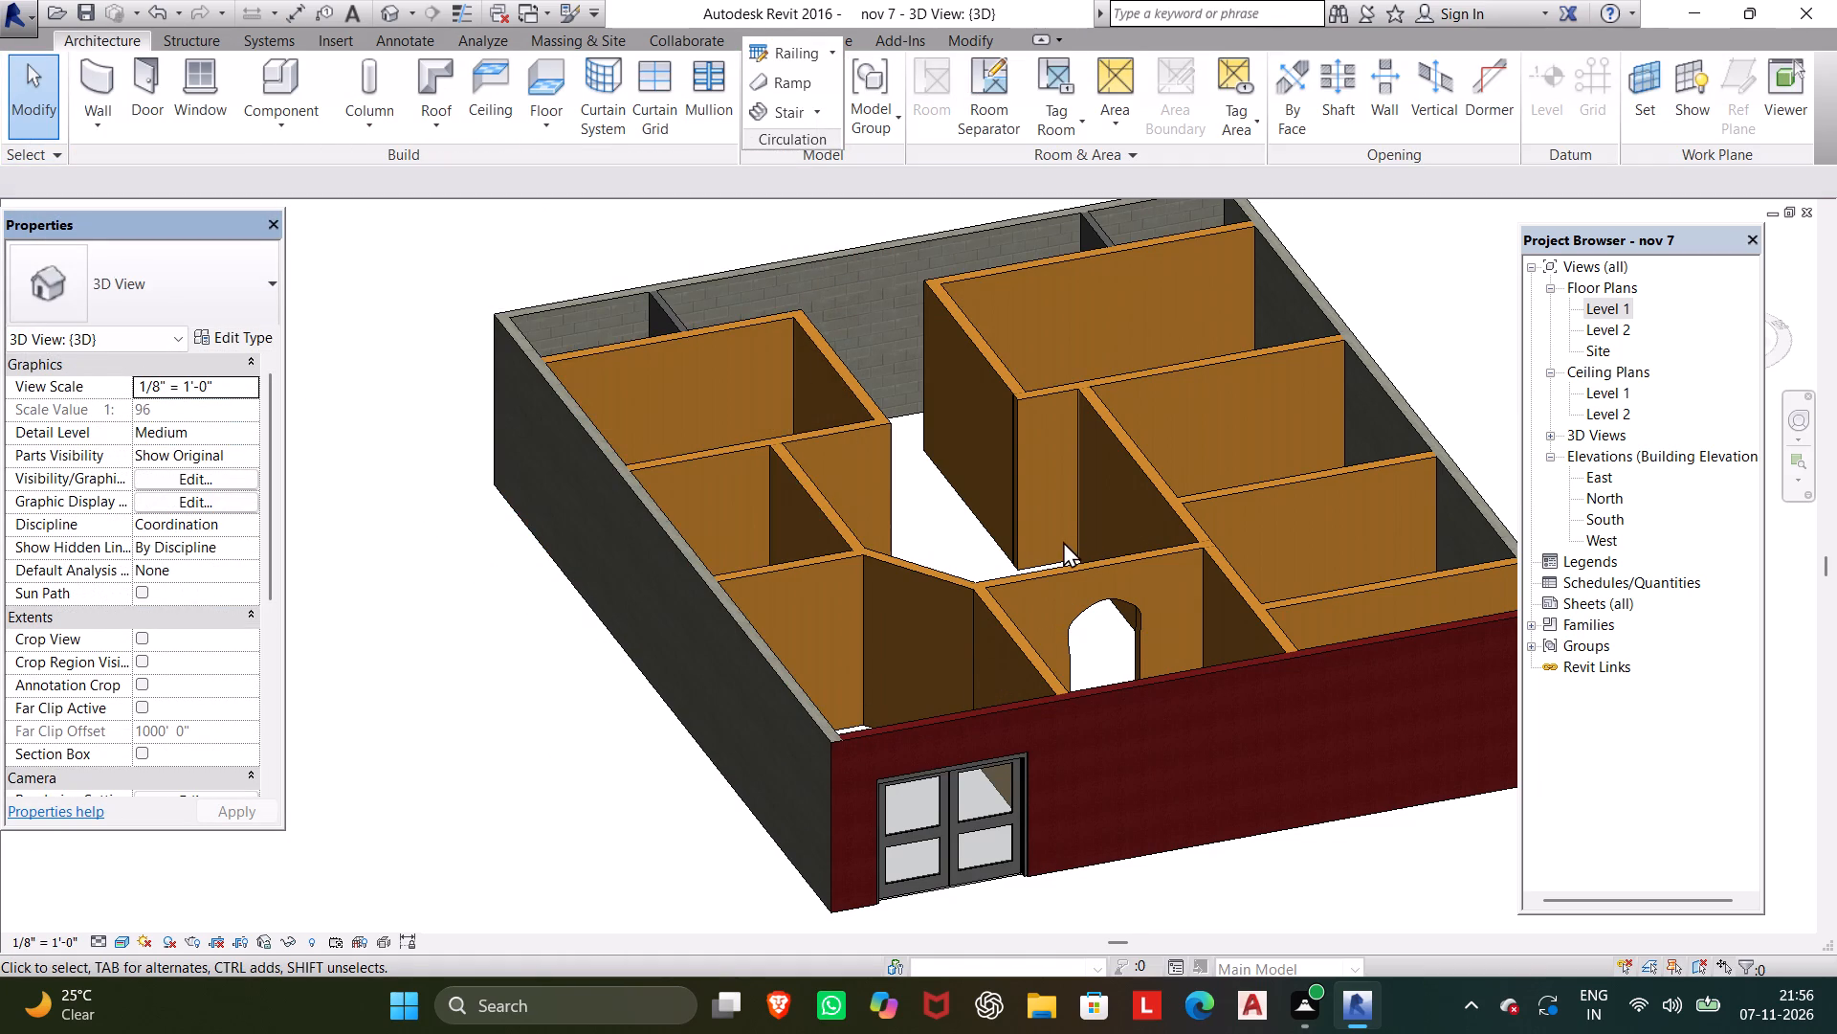
Assign Metal Door - Red to the Structure [1] layer of the Generic - 5" wall type used by the short corner partitions.
{"action": "middle_click_drag", "start_coordinate": [1063, 541], "coordinate": [1275, 846], "text": "shift"}
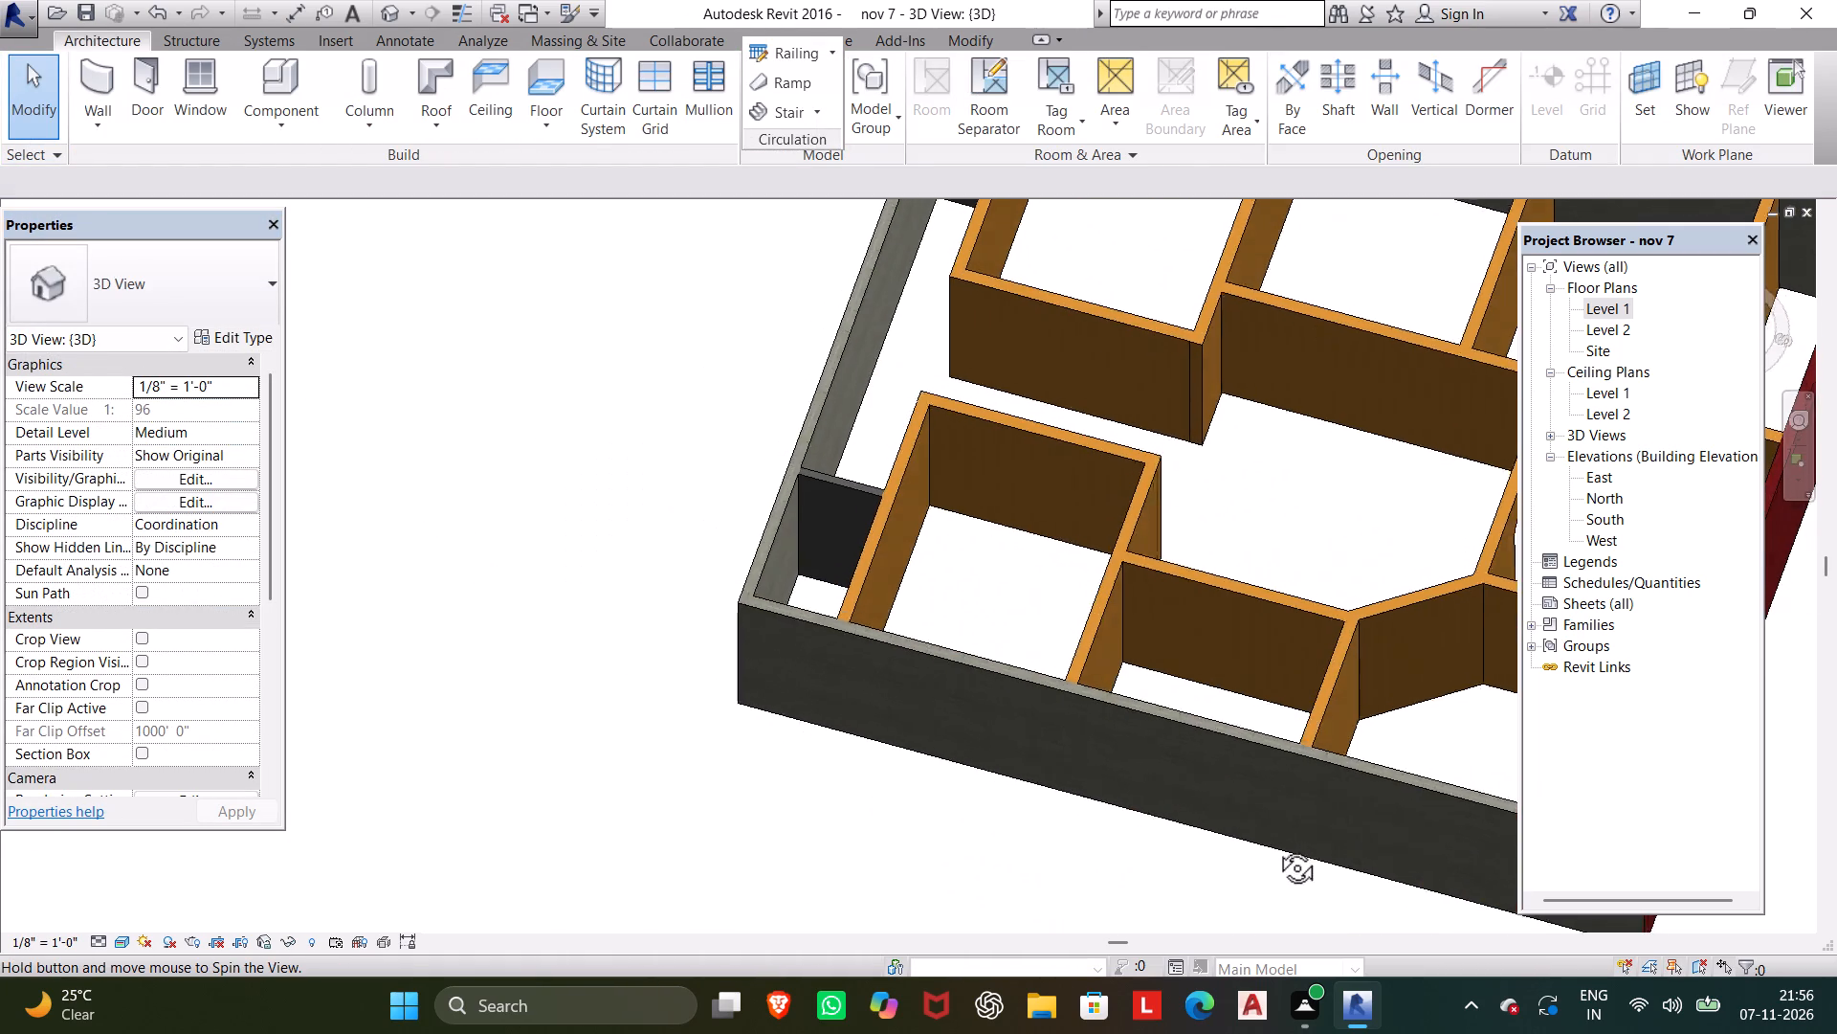
{"action": "middle_click_drag", "start_coordinate": [1275, 846], "coordinate": [1277, 845], "text": "shift"}
{"action": "middle_click_drag", "start_coordinate": [1051, 647], "coordinate": [1061, 856]}
{"action": "scroll", "coordinate": [1051, 790], "scroll_direction": "down", "scroll_amount": 1}
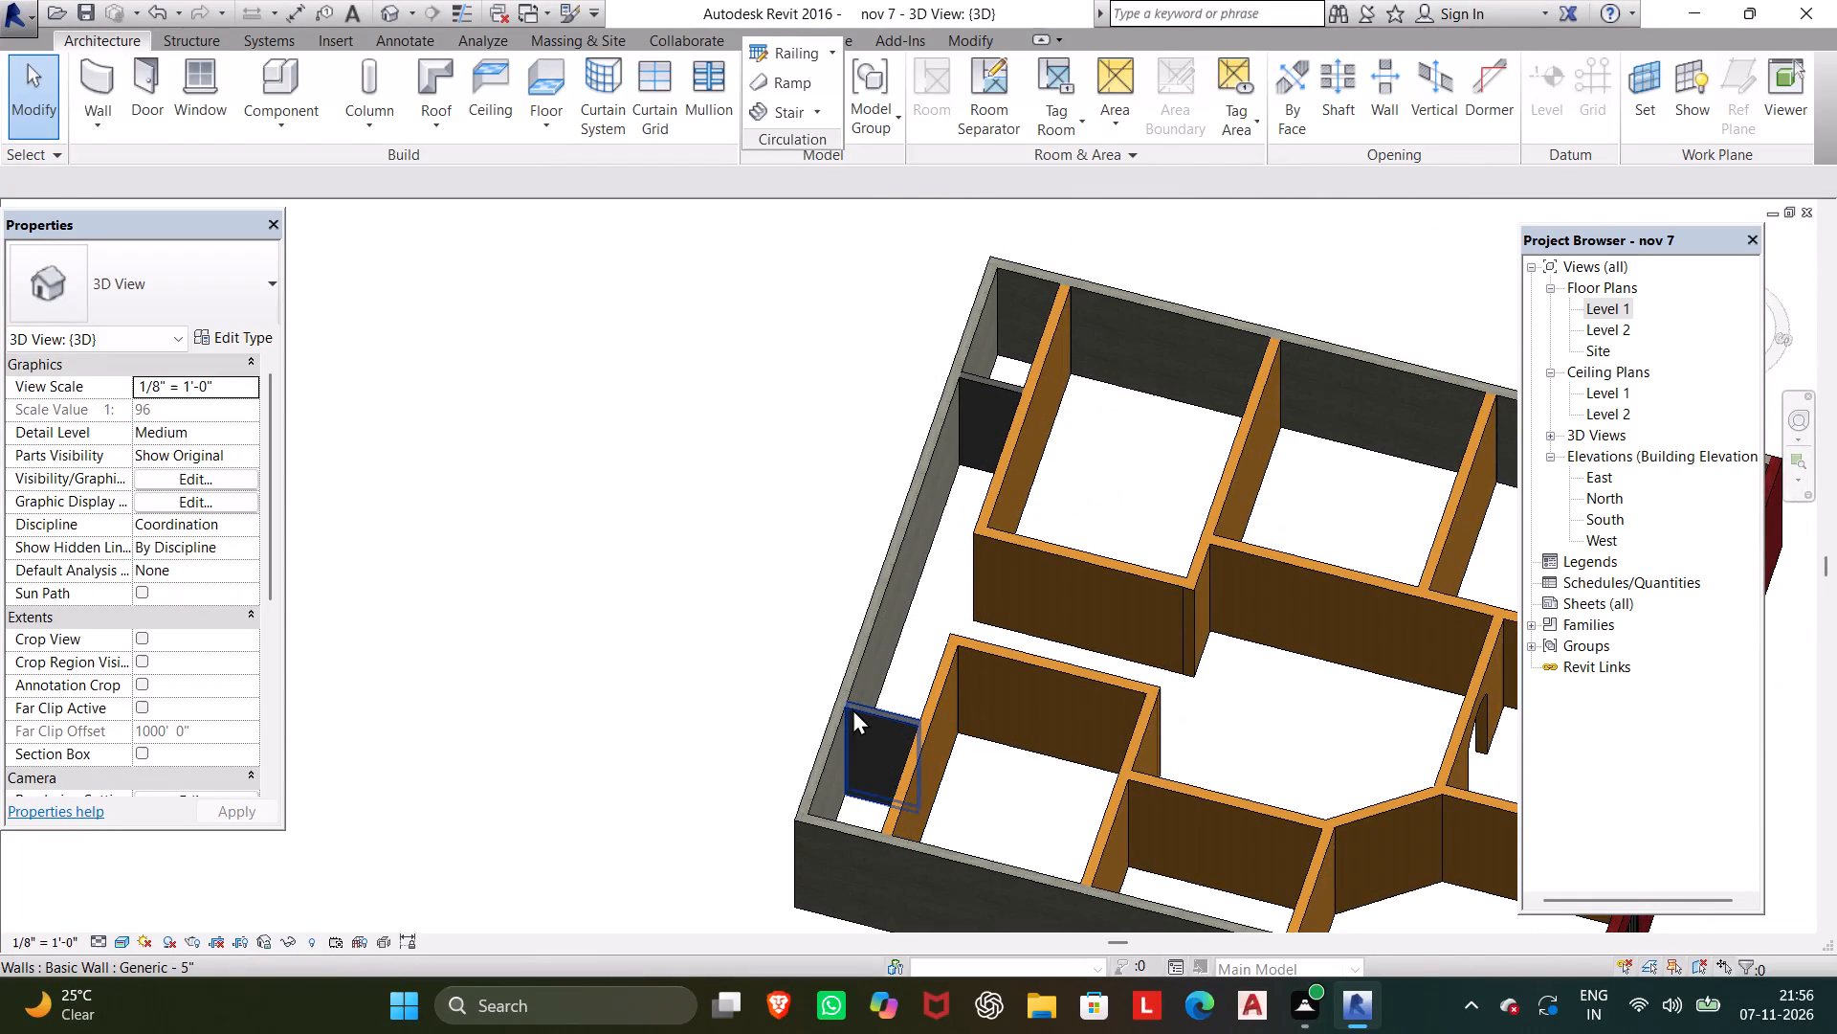
{"action": "left_click", "coordinate": [852, 708]}
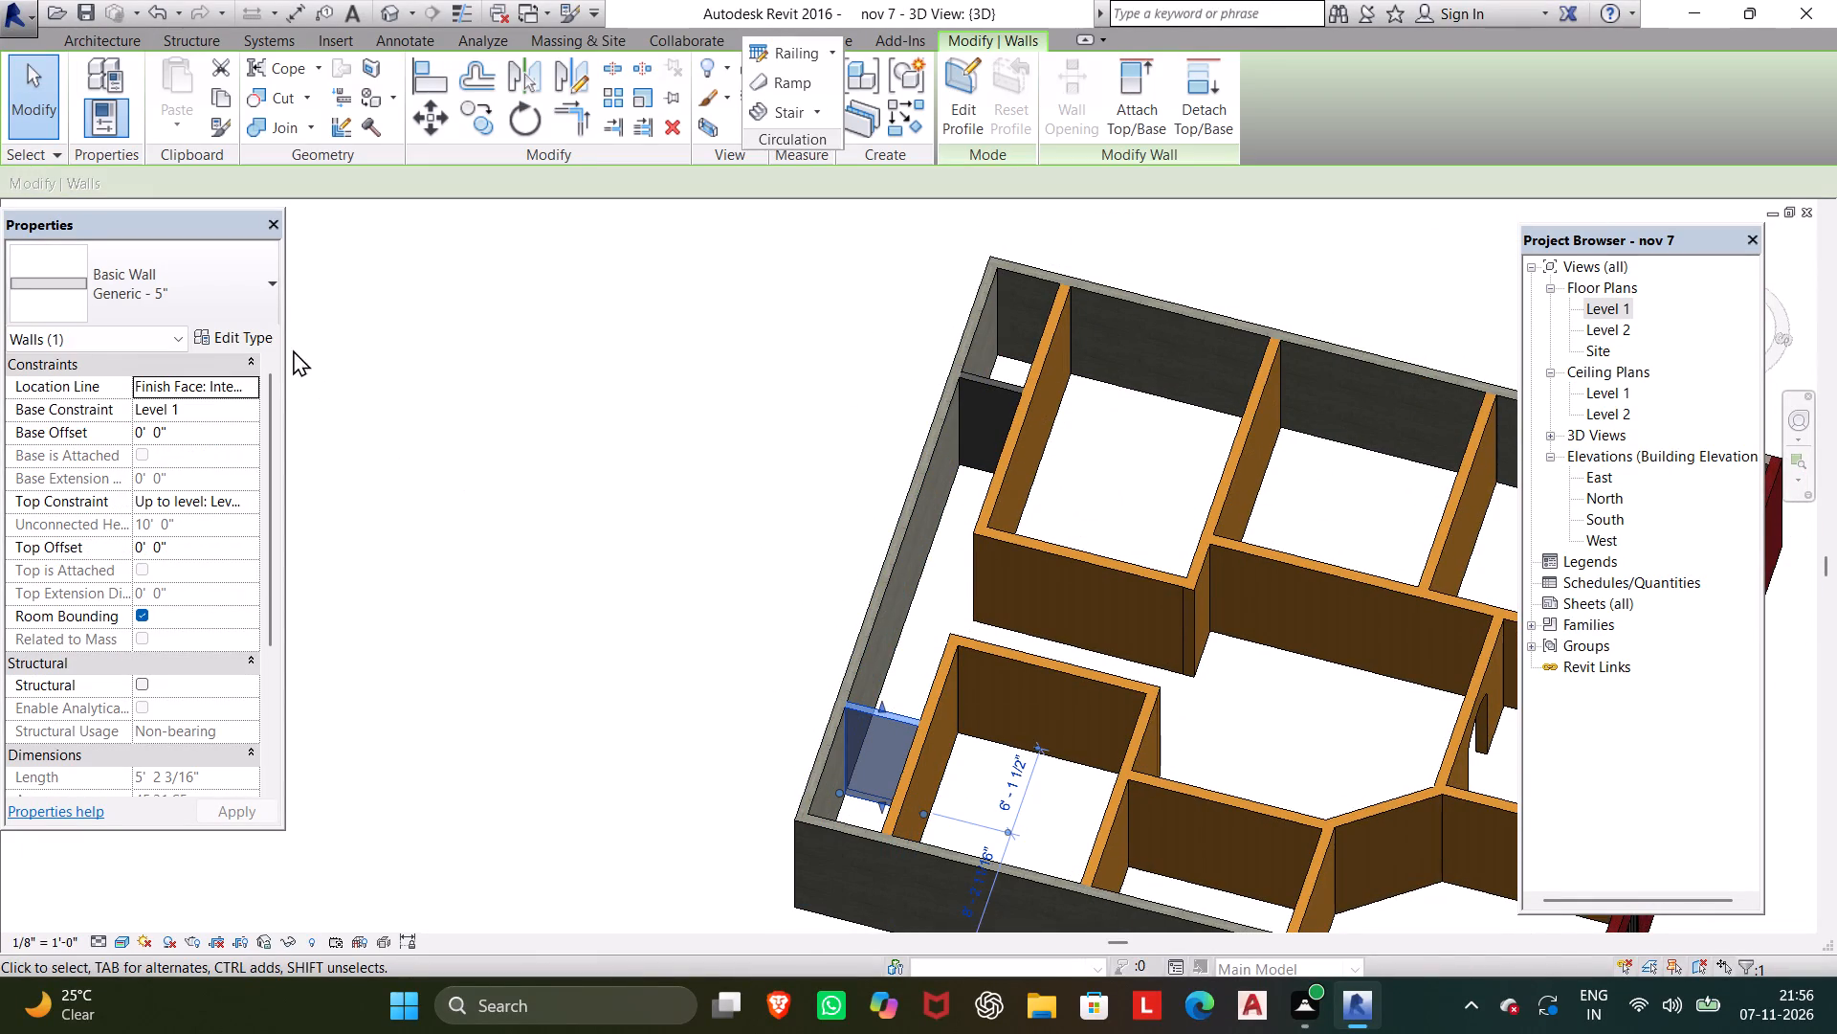
{"action": "left_click", "coordinate": [273, 341]}
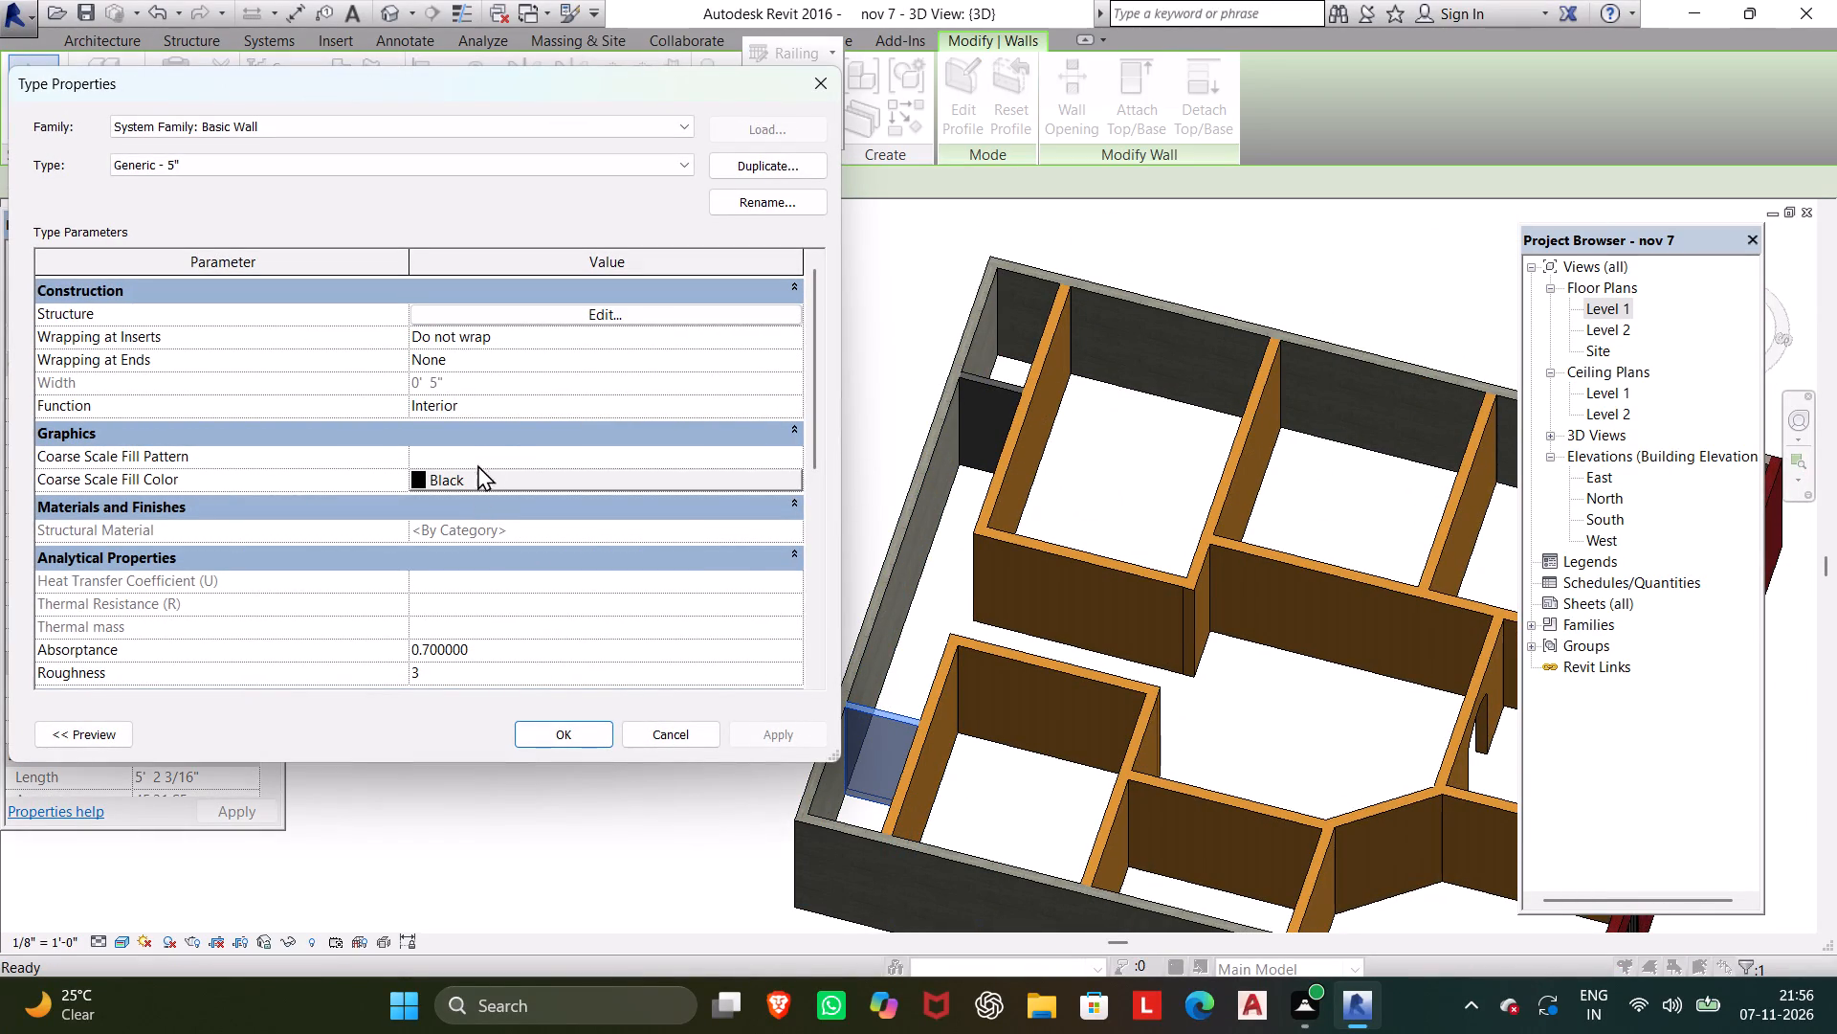
{"action": "left_click", "coordinate": [647, 303]}
{"action": "left_click", "coordinate": [601, 294]}
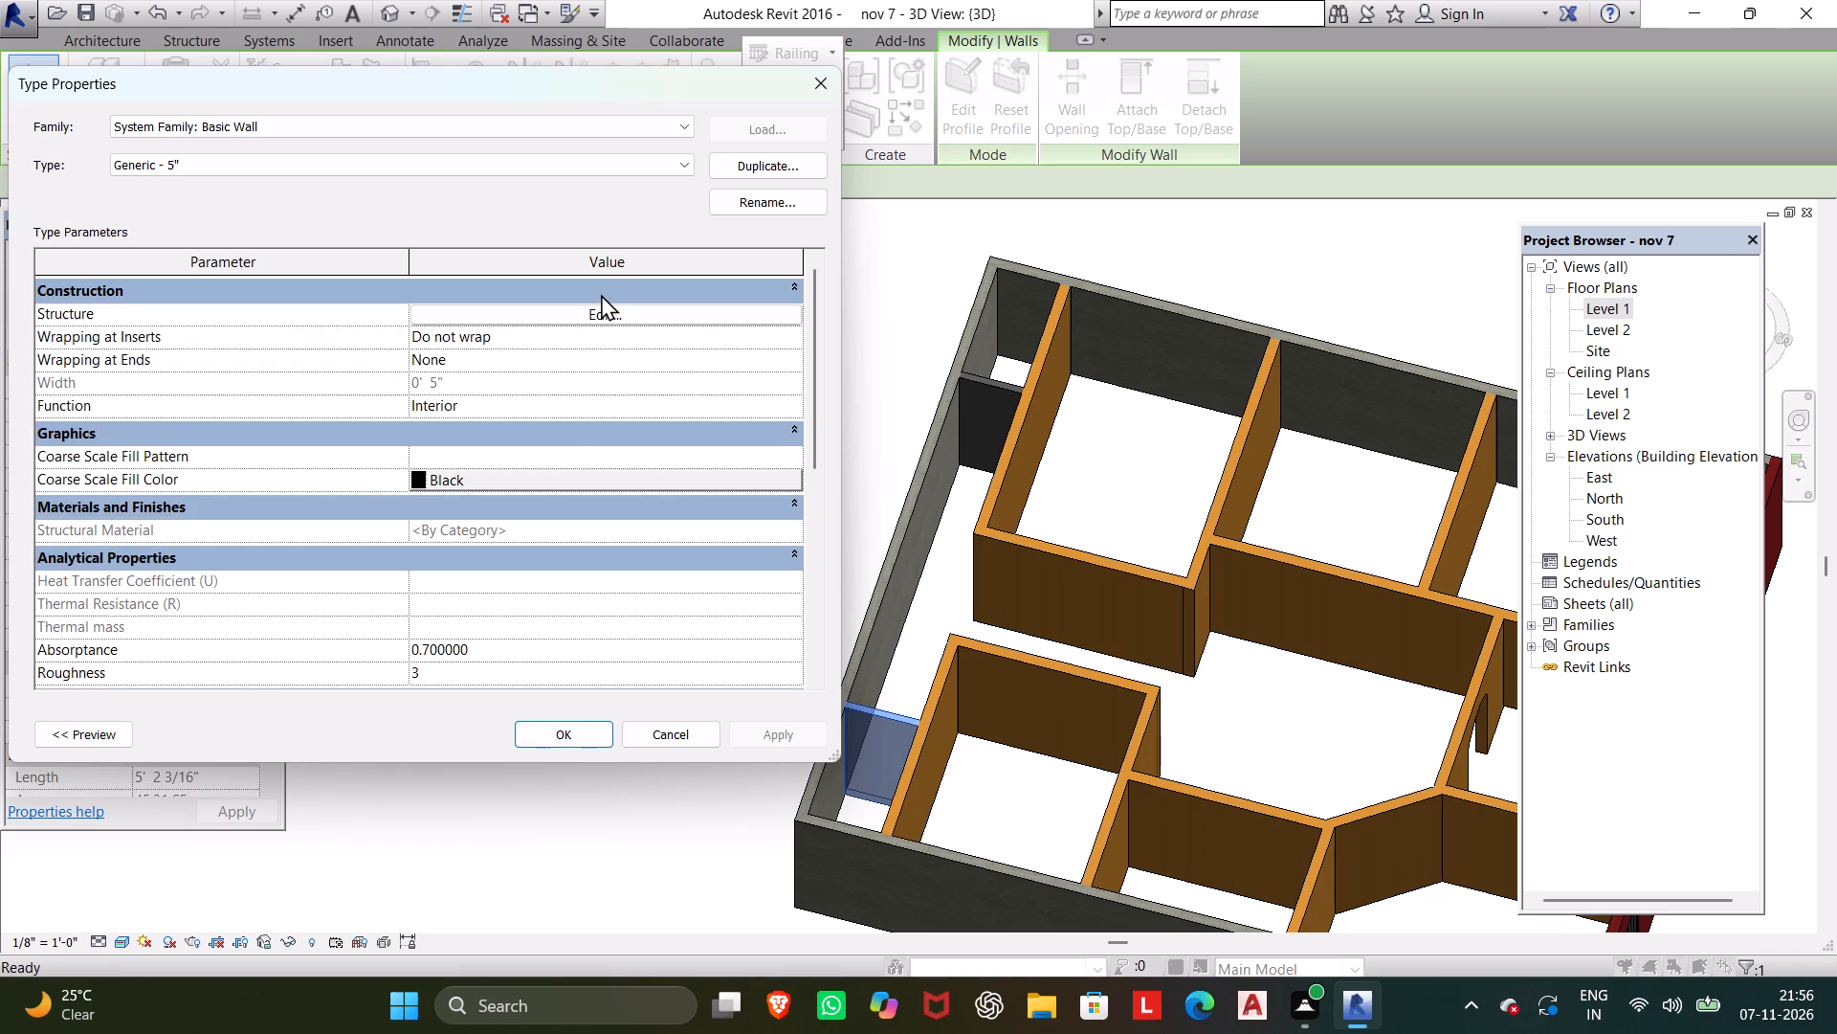
{"action": "left_click", "coordinate": [603, 308]}
{"action": "left_click", "coordinate": [334, 303]}
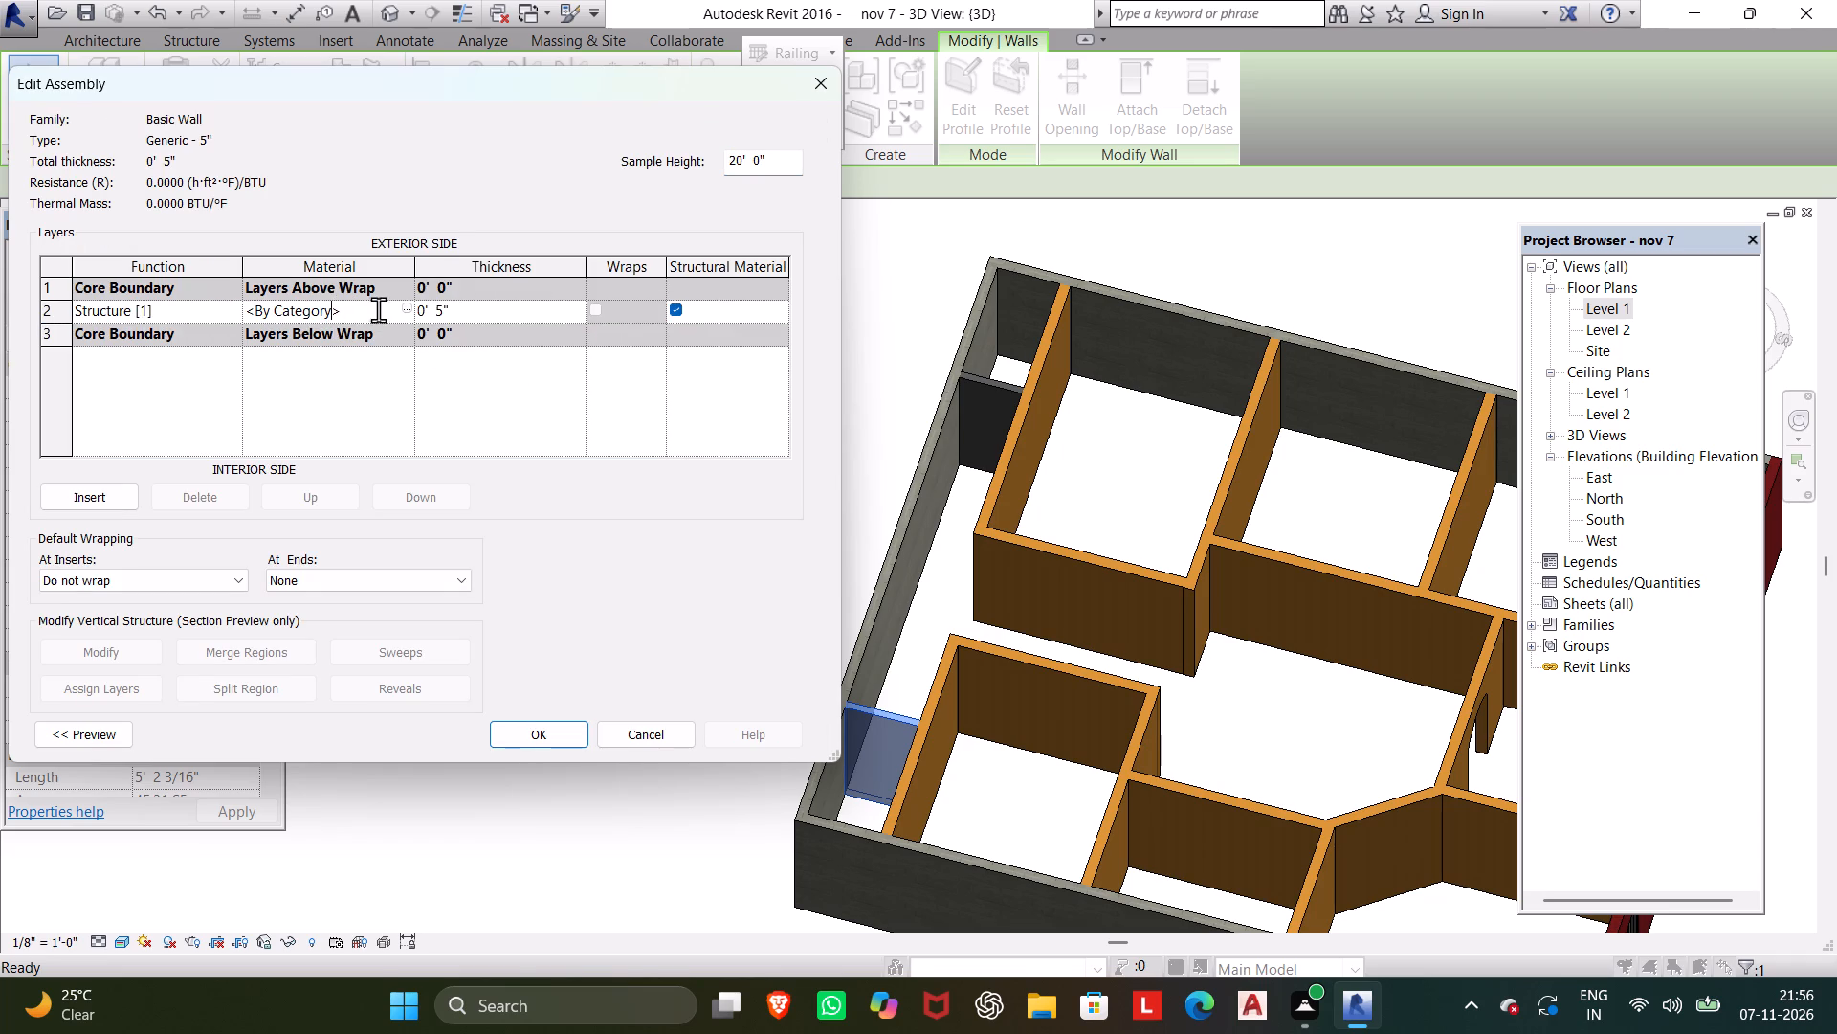
{"action": "left_click", "coordinate": [409, 305]}
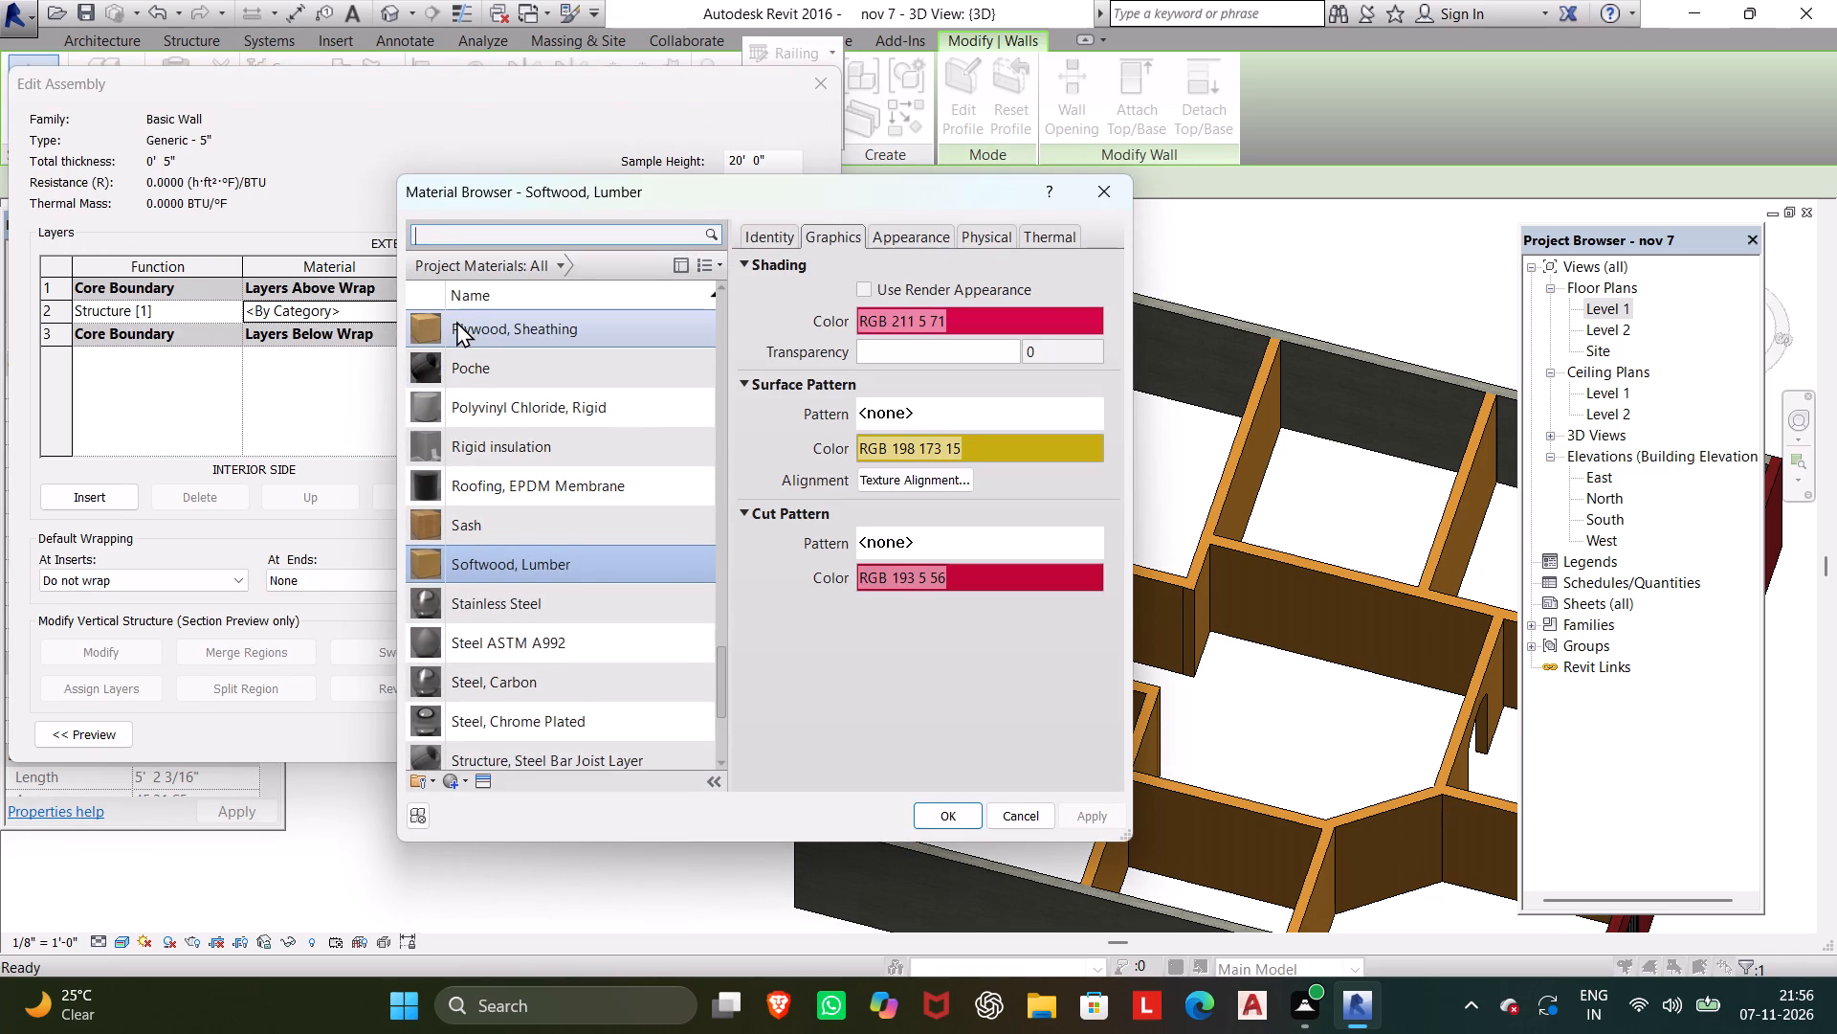
{"action": "scroll", "coordinate": [421, 386], "scroll_direction": "up", "scroll_amount": 18}
{"action": "scroll", "coordinate": [449, 450], "scroll_direction": "down", "scroll_amount": 5}
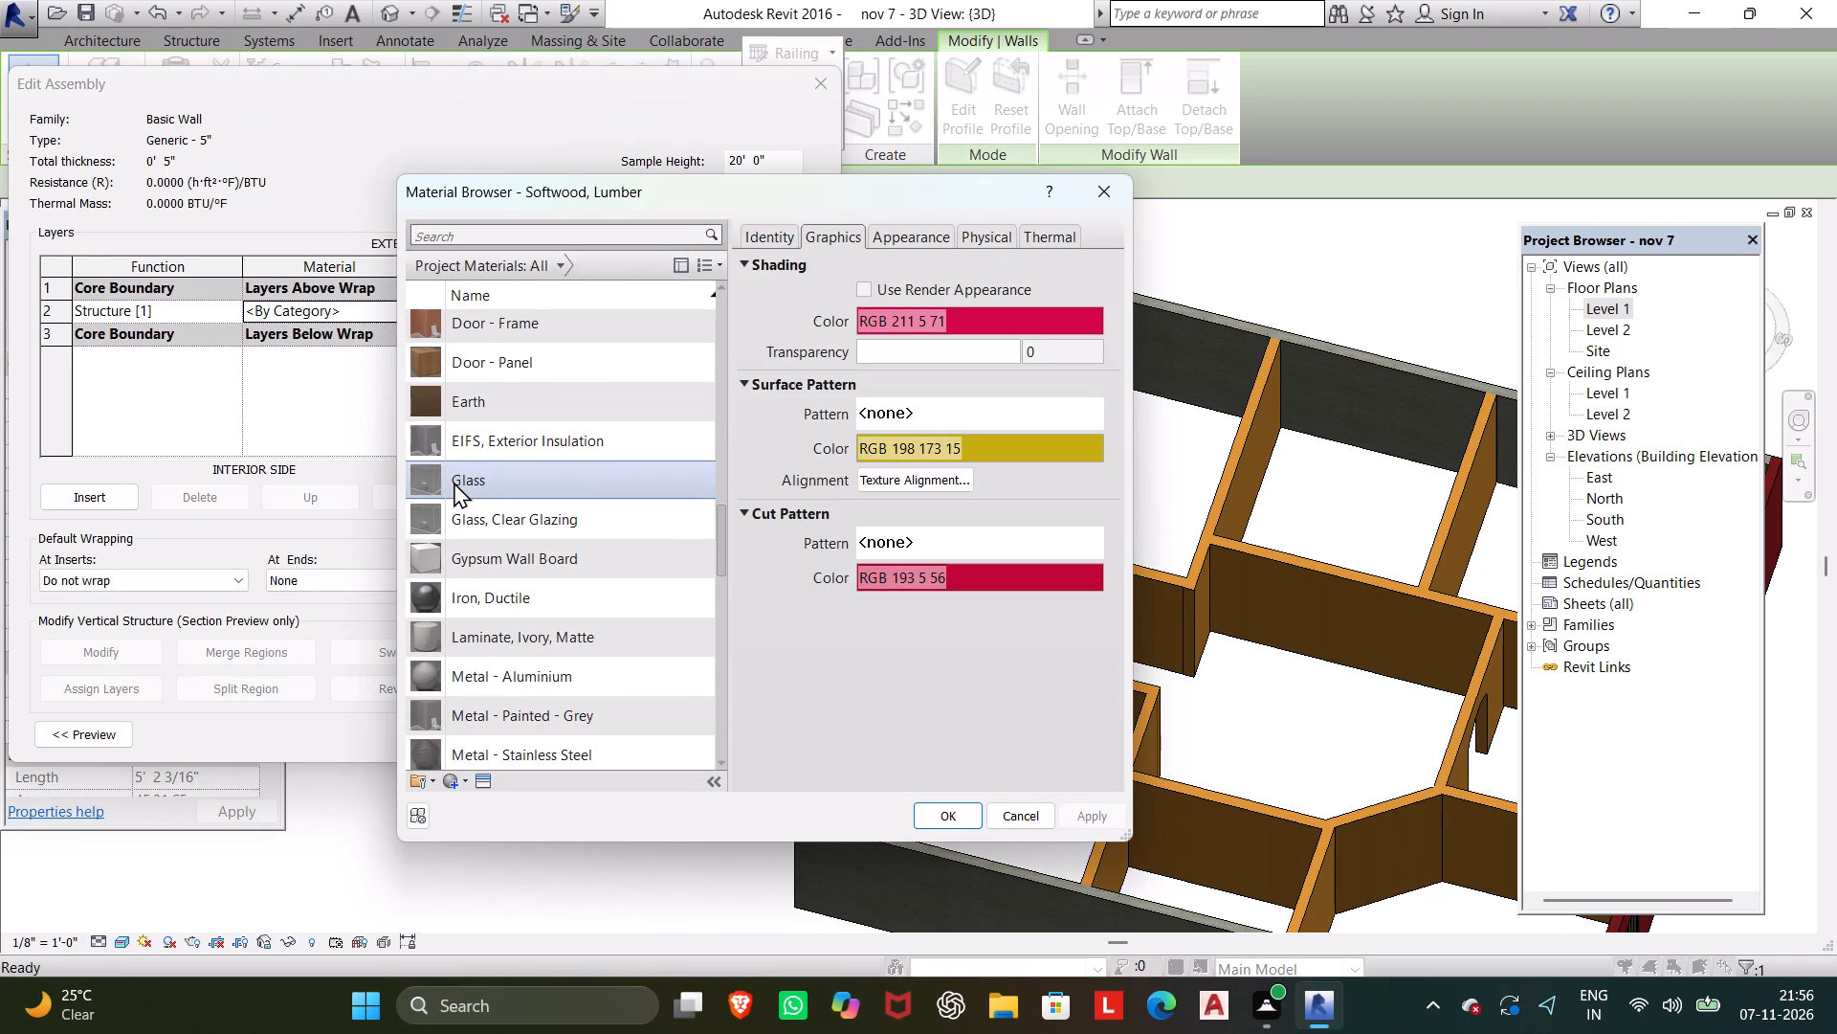
{"action": "scroll", "coordinate": [454, 482], "scroll_direction": "up", "scroll_amount": 1}
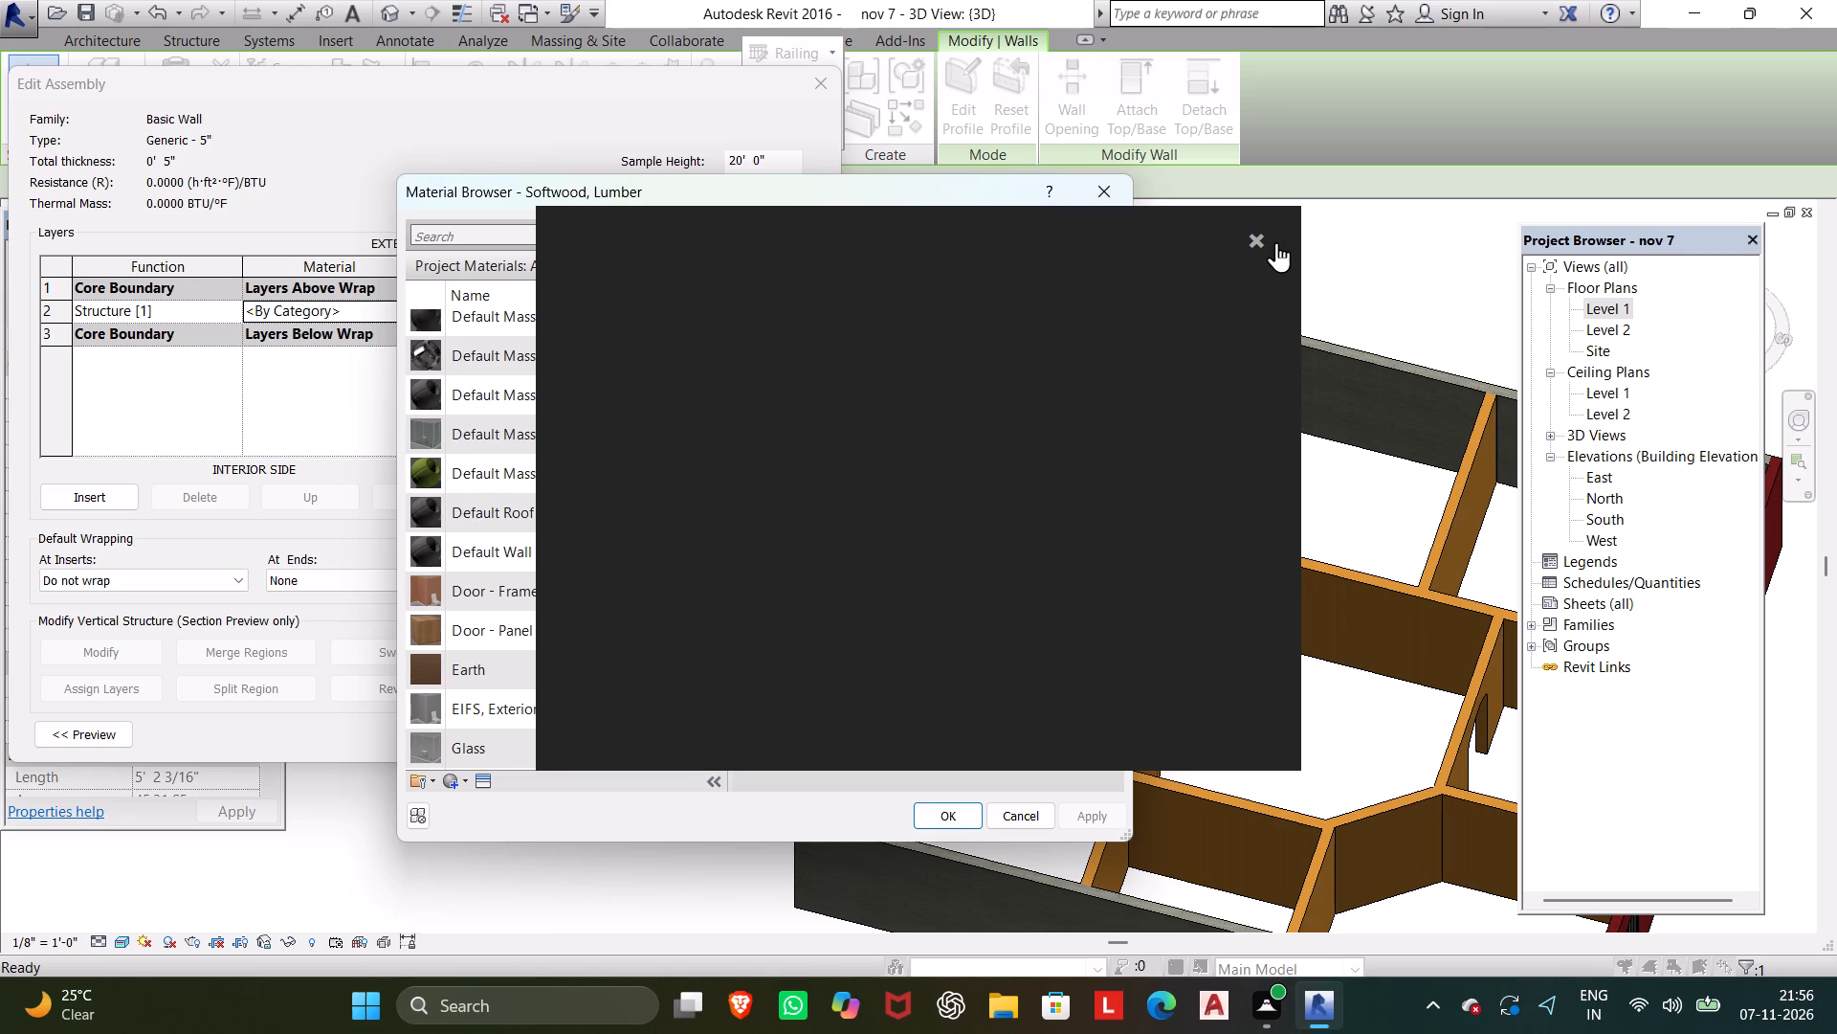
{"action": "left_click", "coordinate": [1253, 236]}
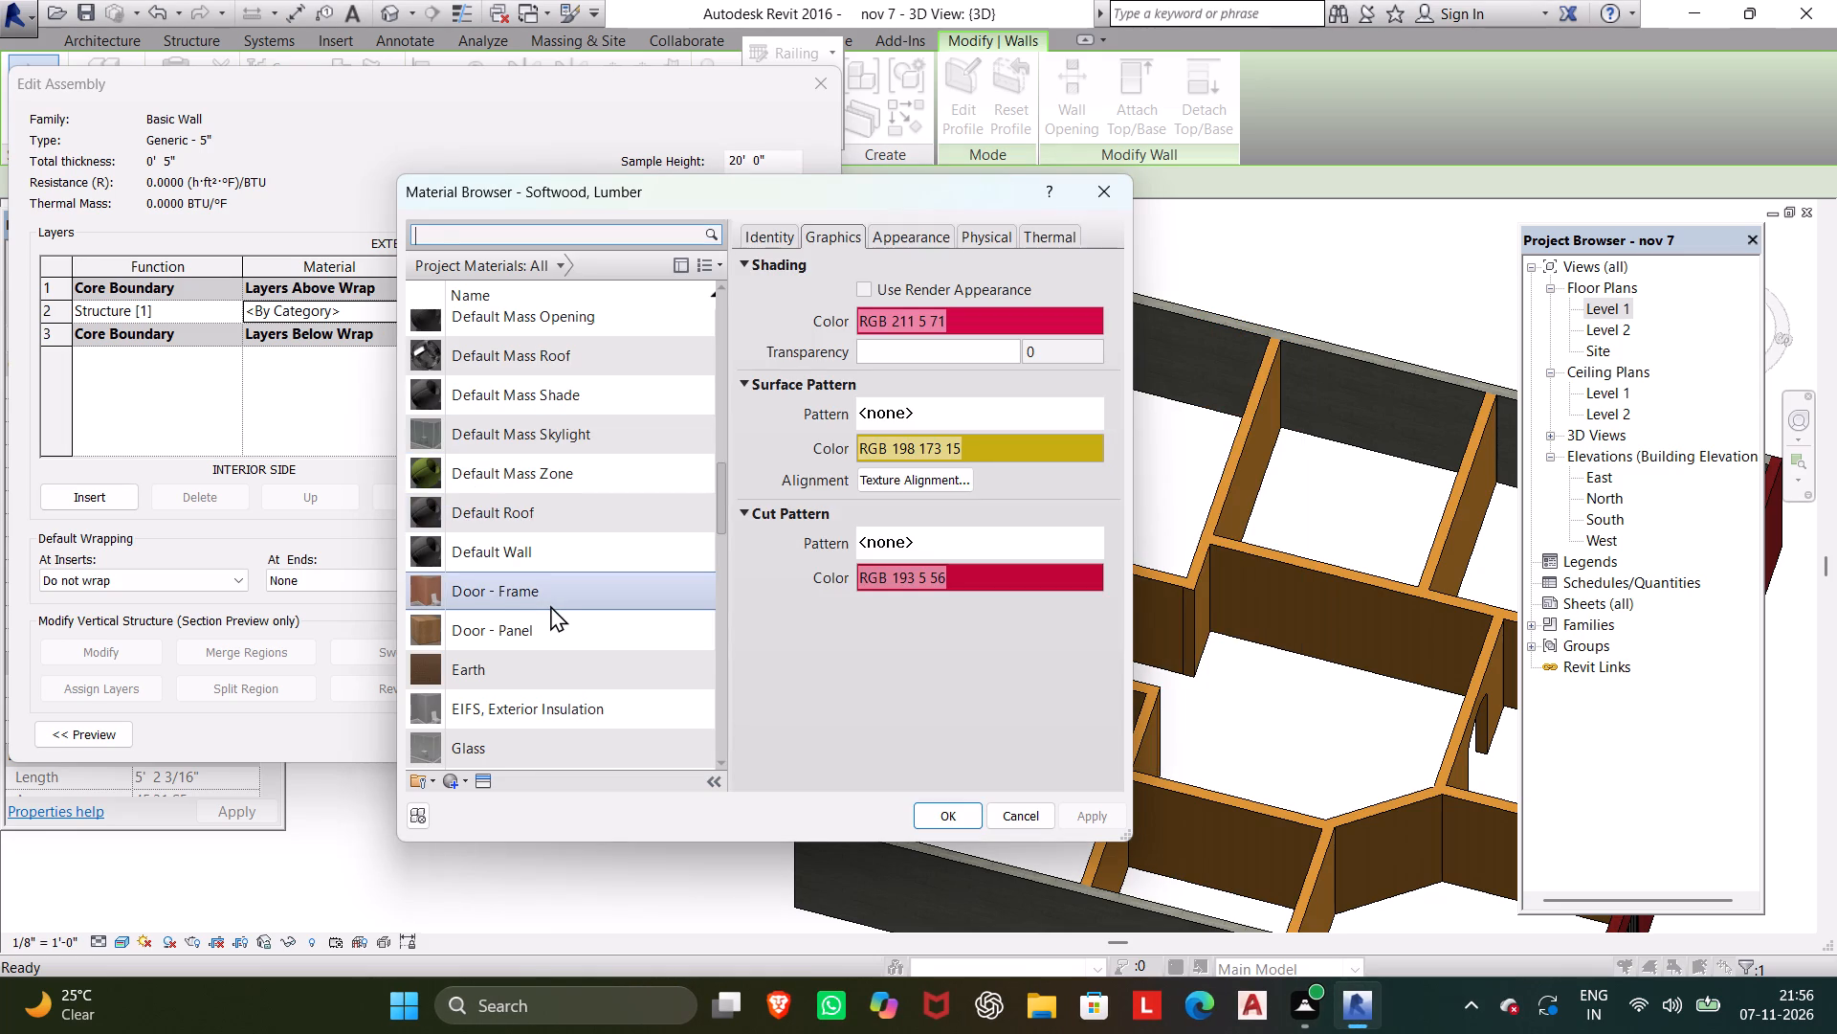
{"action": "scroll", "coordinate": [550, 605], "scroll_direction": "down", "scroll_amount": 2}
{"action": "left_click", "coordinate": [550, 605]}
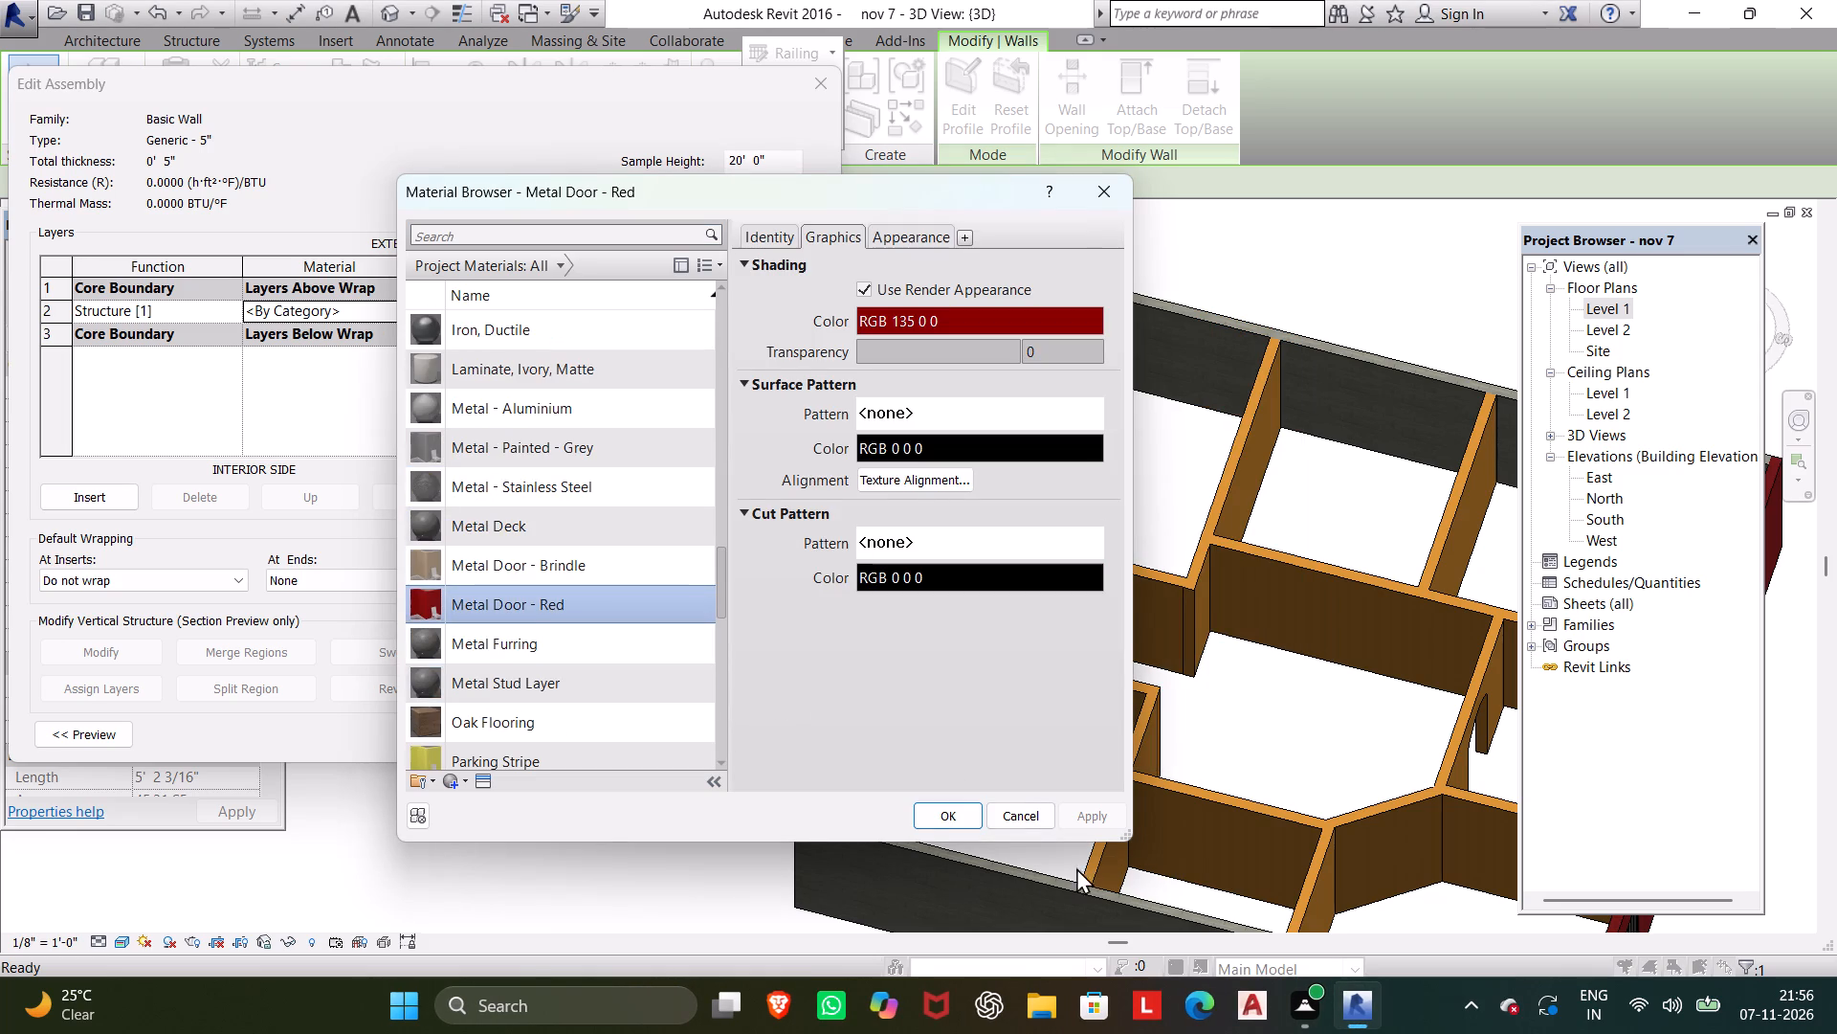
{"action": "scroll", "coordinate": [672, 731], "scroll_direction": "down", "scroll_amount": 2}
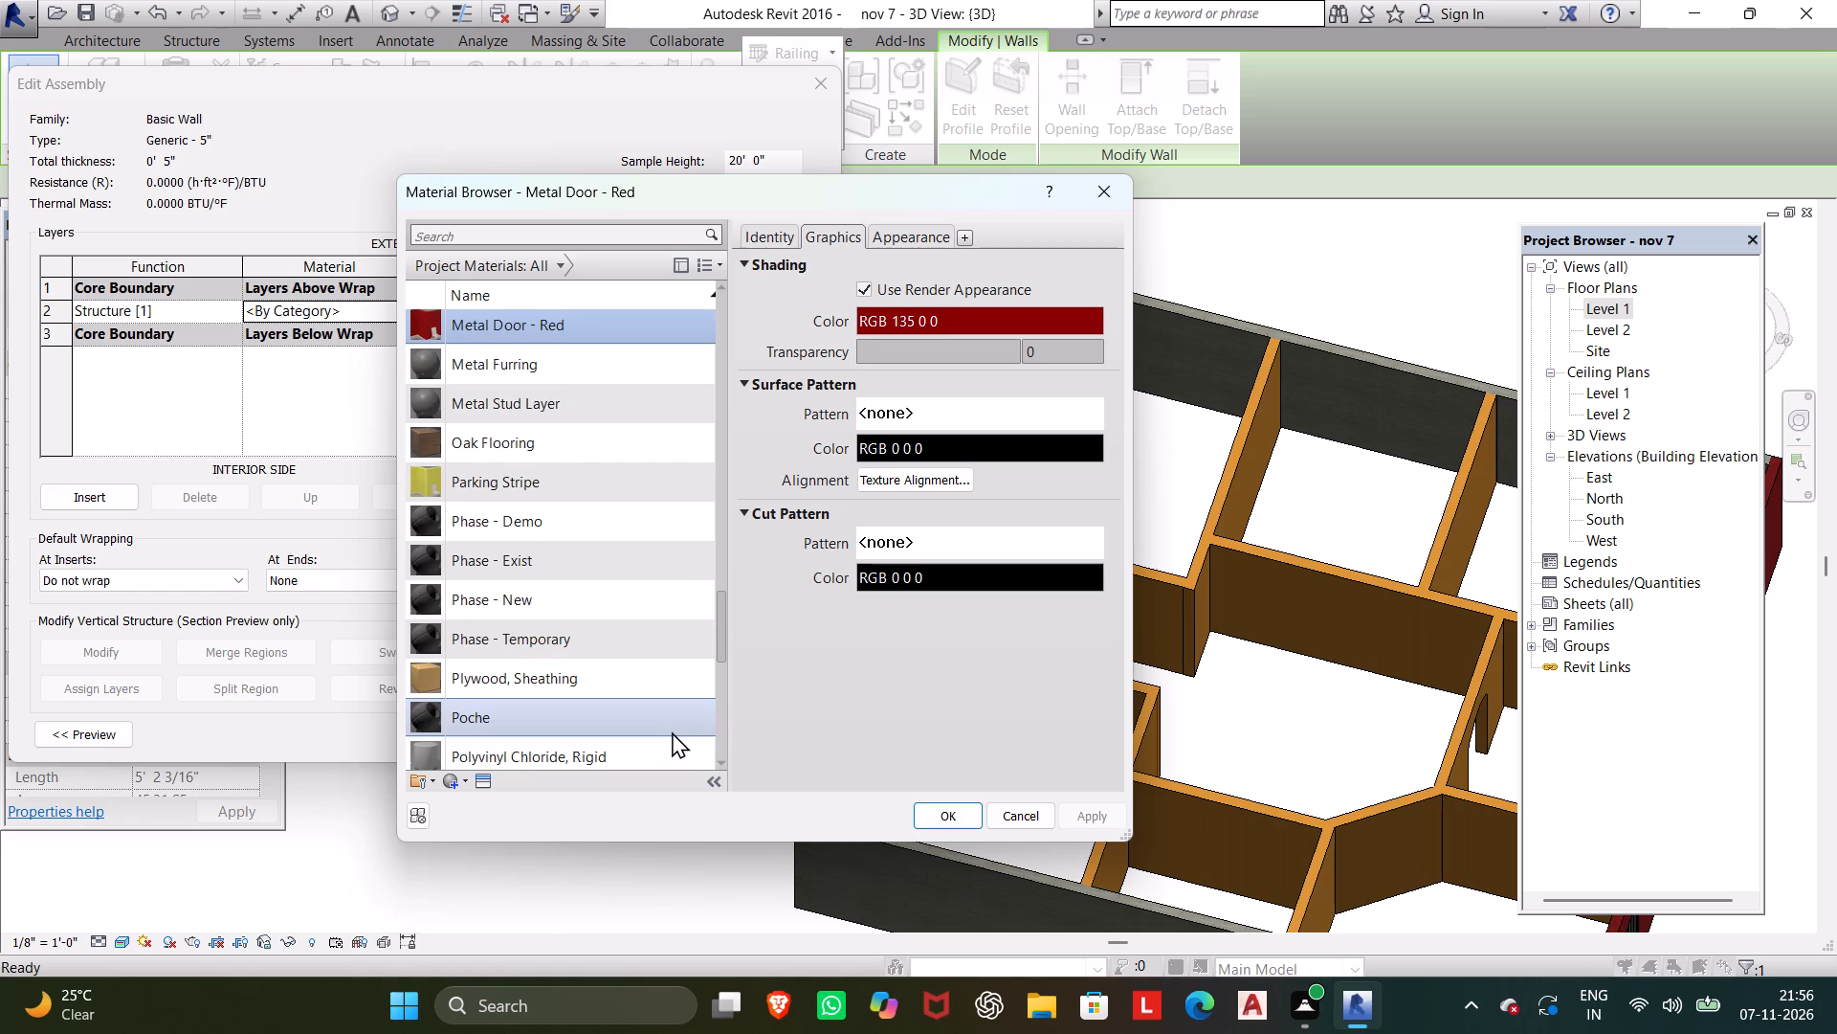
{"action": "left_click", "coordinate": [953, 820]}
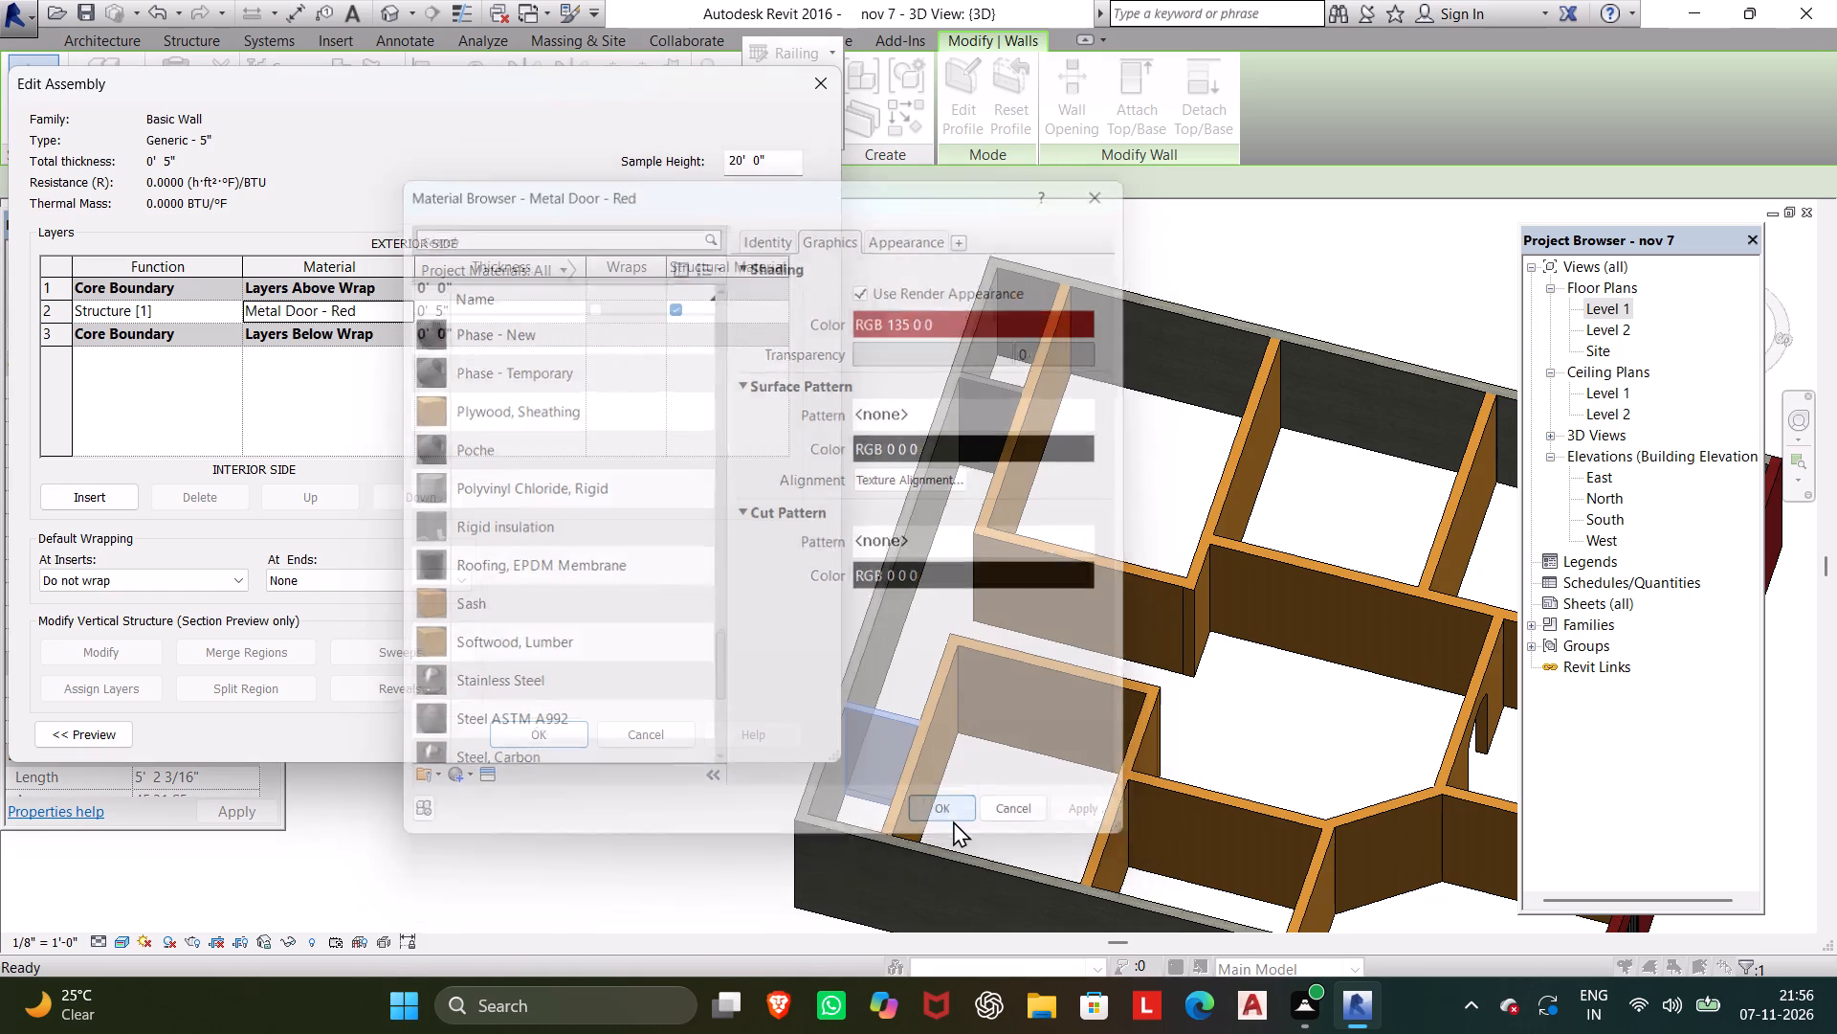
{"action": "left_click", "coordinate": [540, 730]}
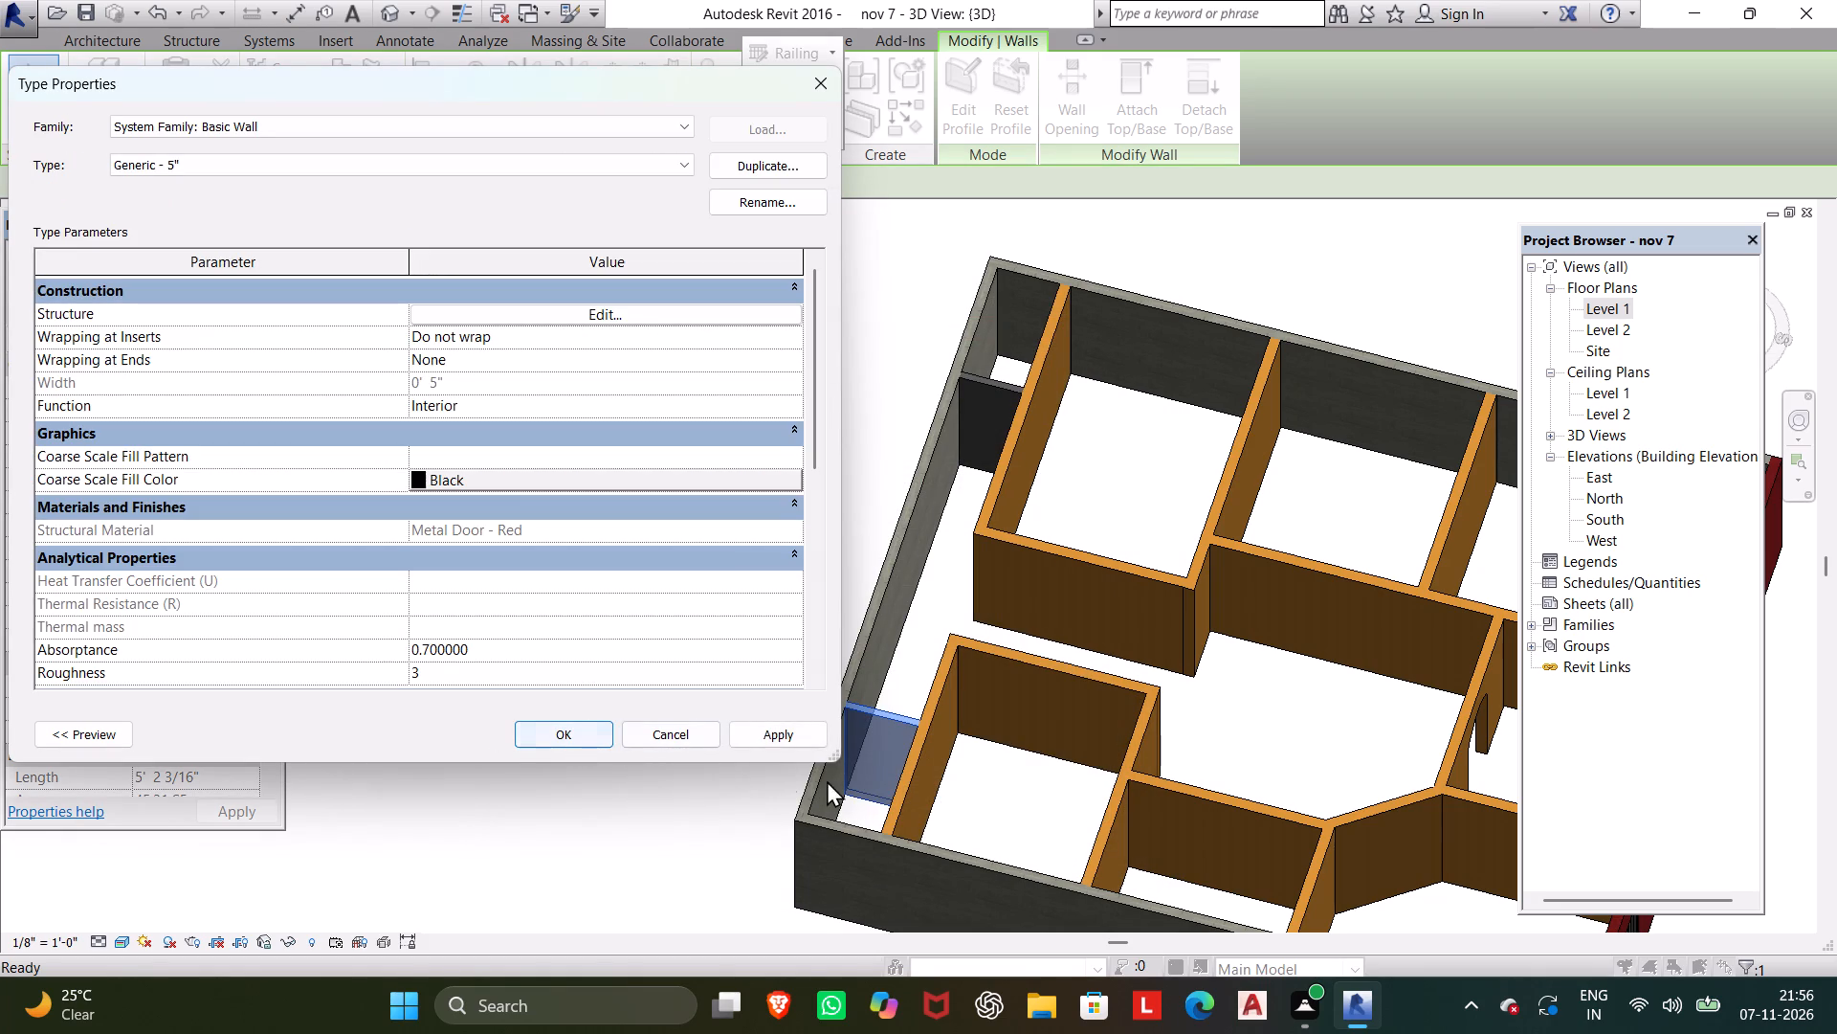
{"action": "left_click", "coordinate": [816, 746]}
{"action": "left_click", "coordinate": [539, 727]}
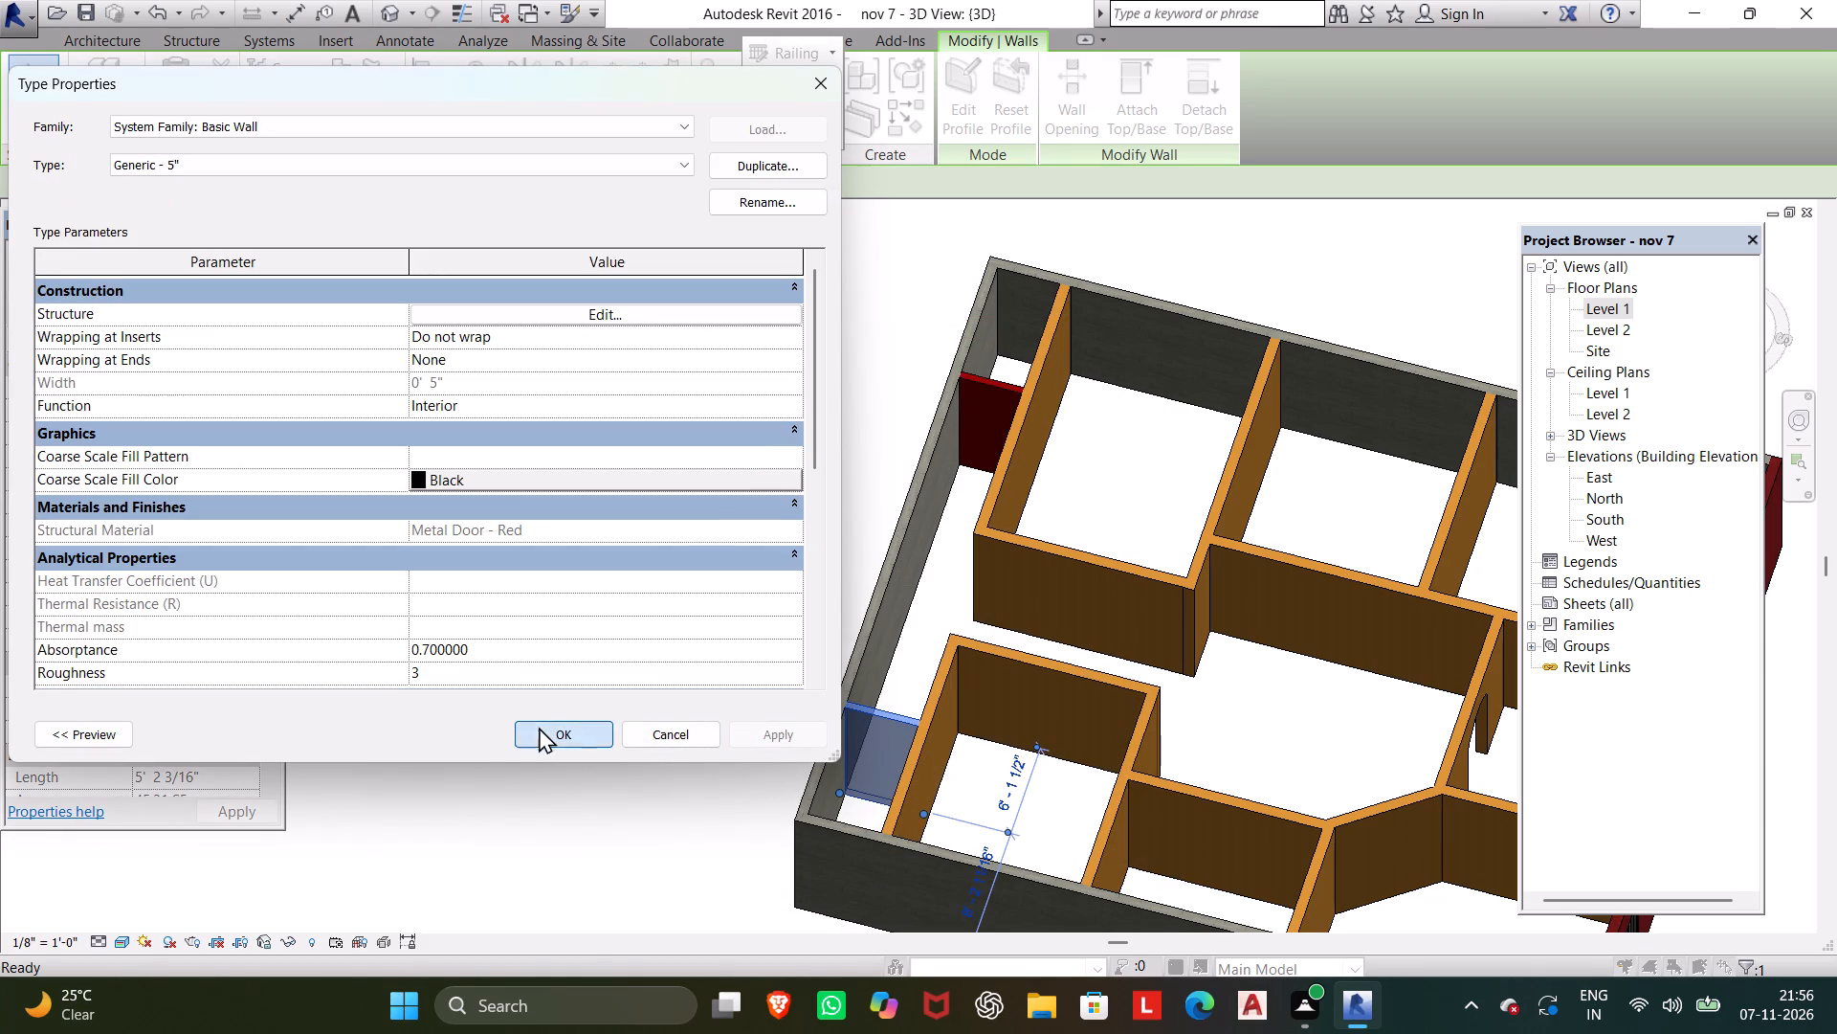
{"action": "key", "text": "Escape"}
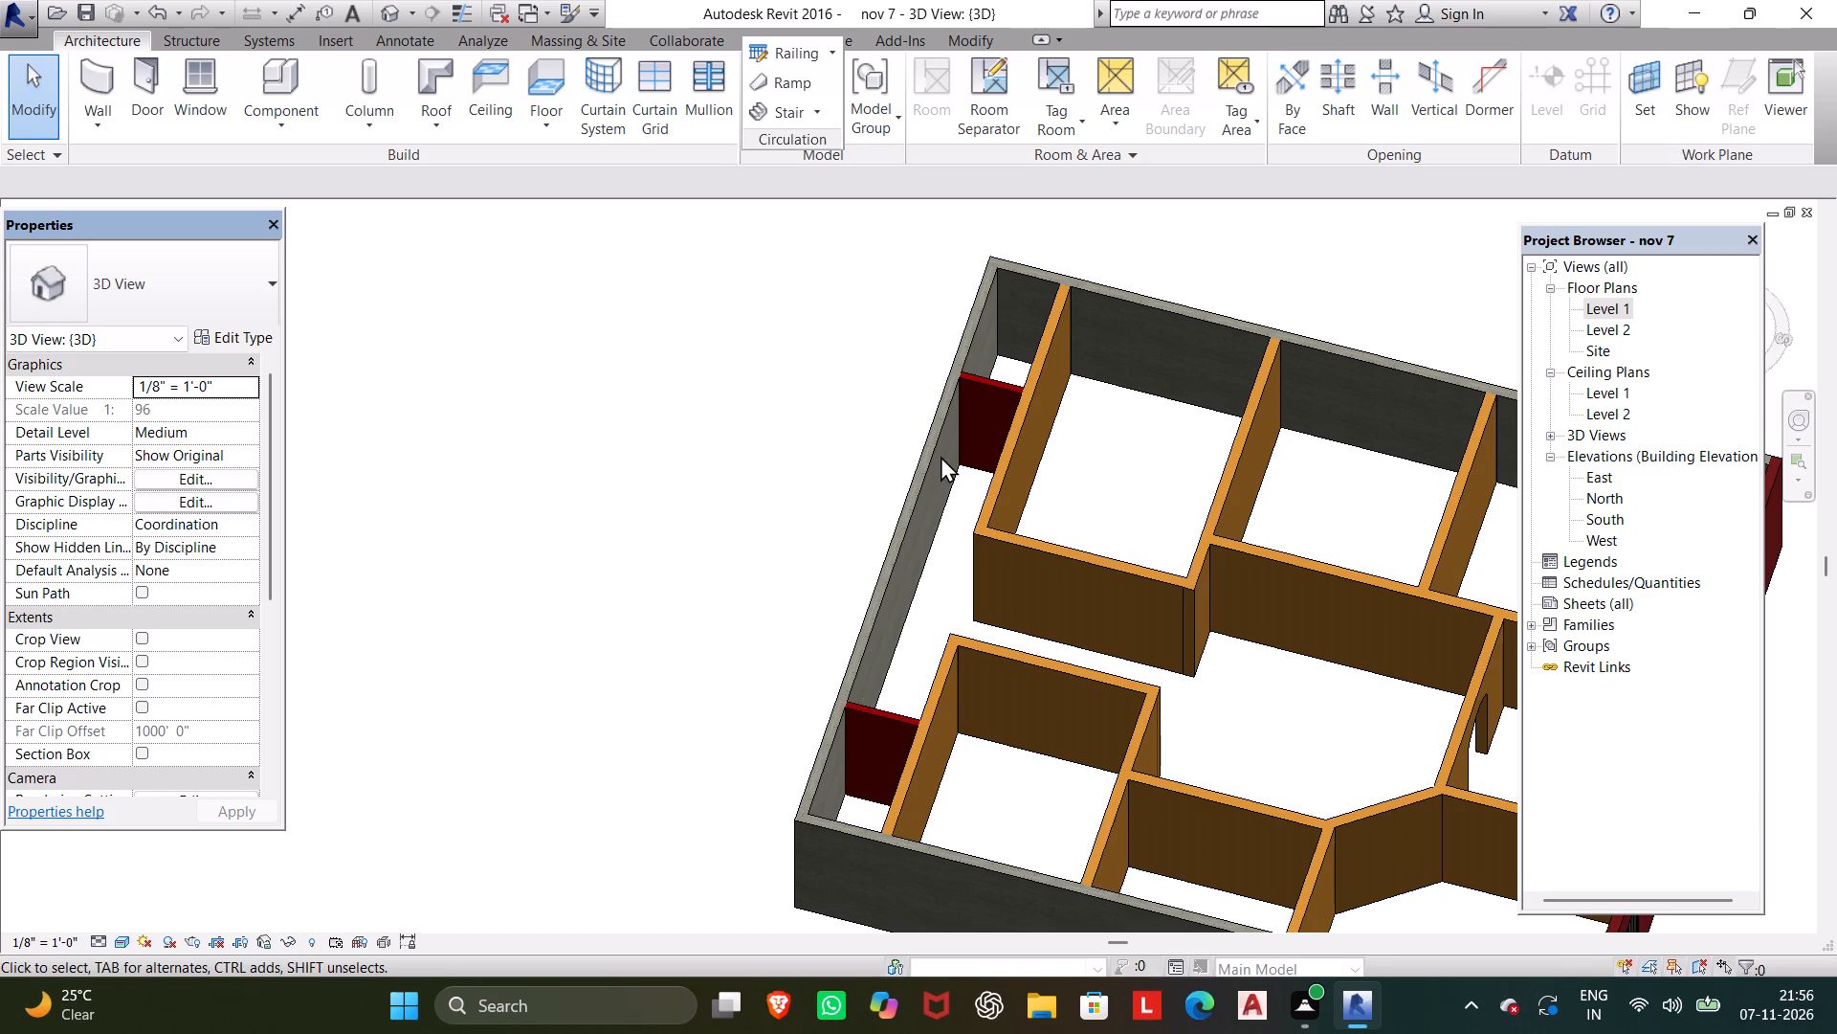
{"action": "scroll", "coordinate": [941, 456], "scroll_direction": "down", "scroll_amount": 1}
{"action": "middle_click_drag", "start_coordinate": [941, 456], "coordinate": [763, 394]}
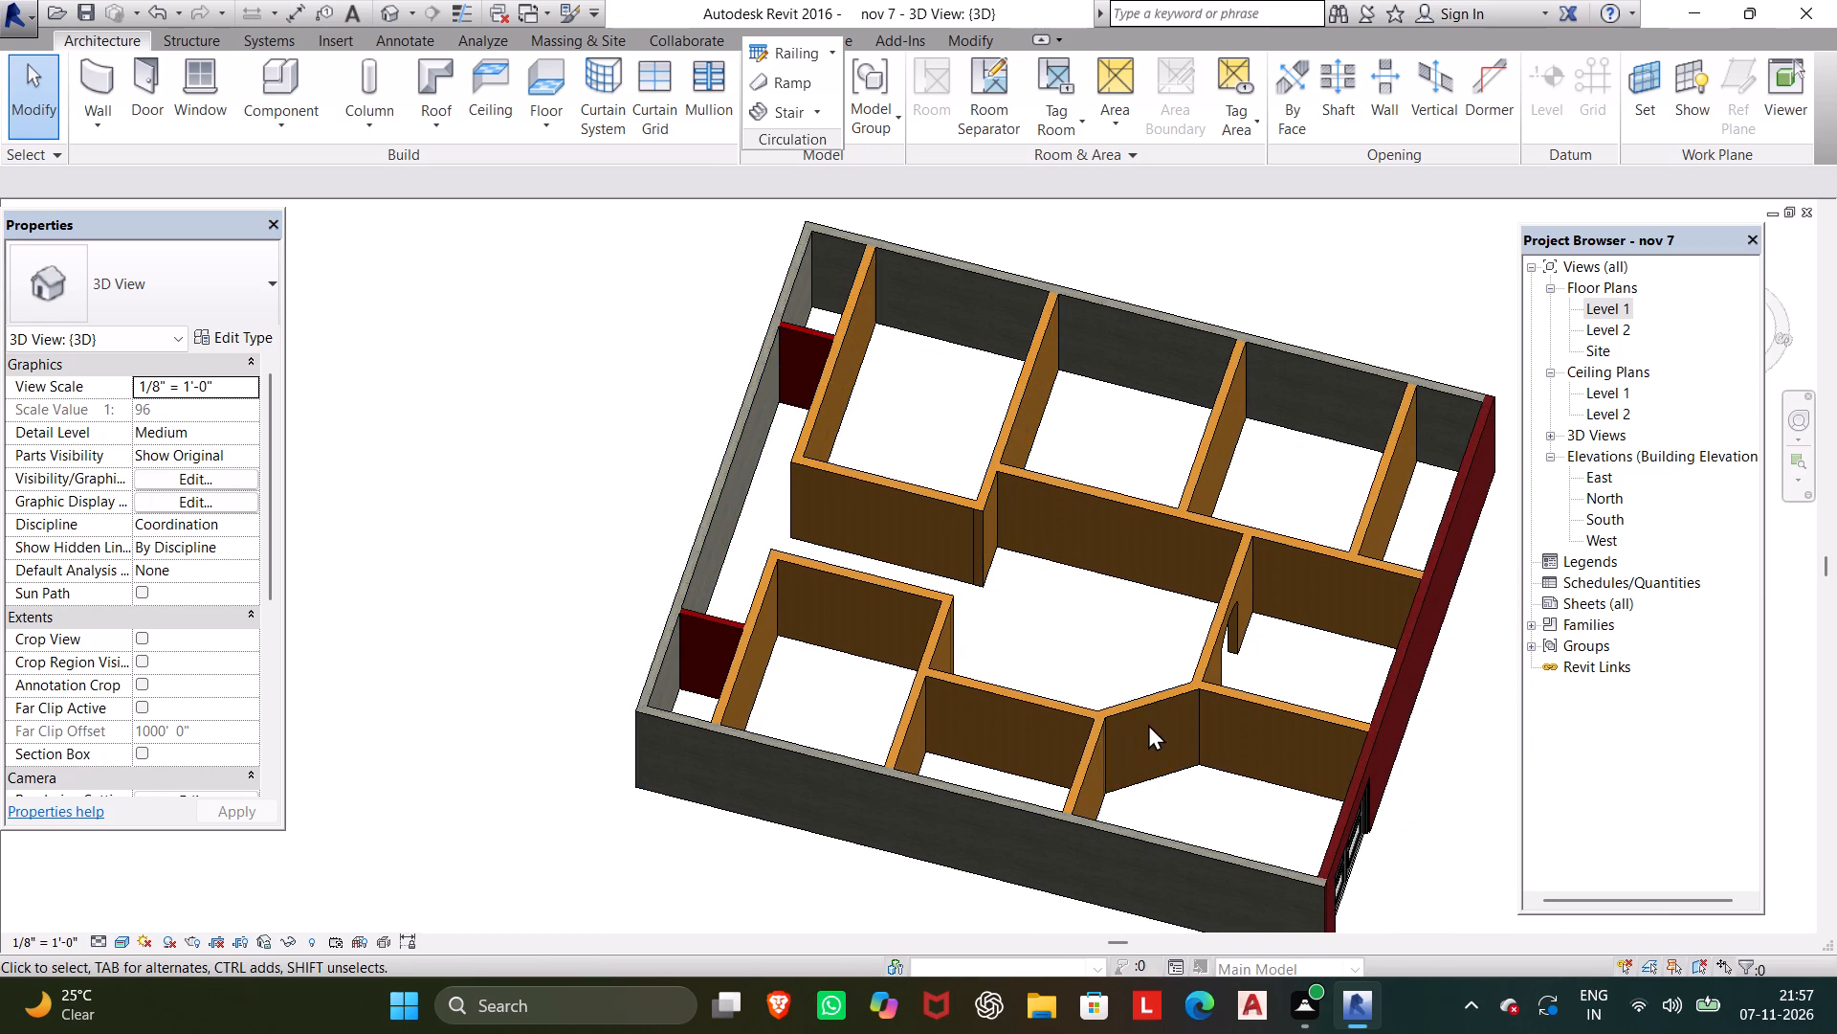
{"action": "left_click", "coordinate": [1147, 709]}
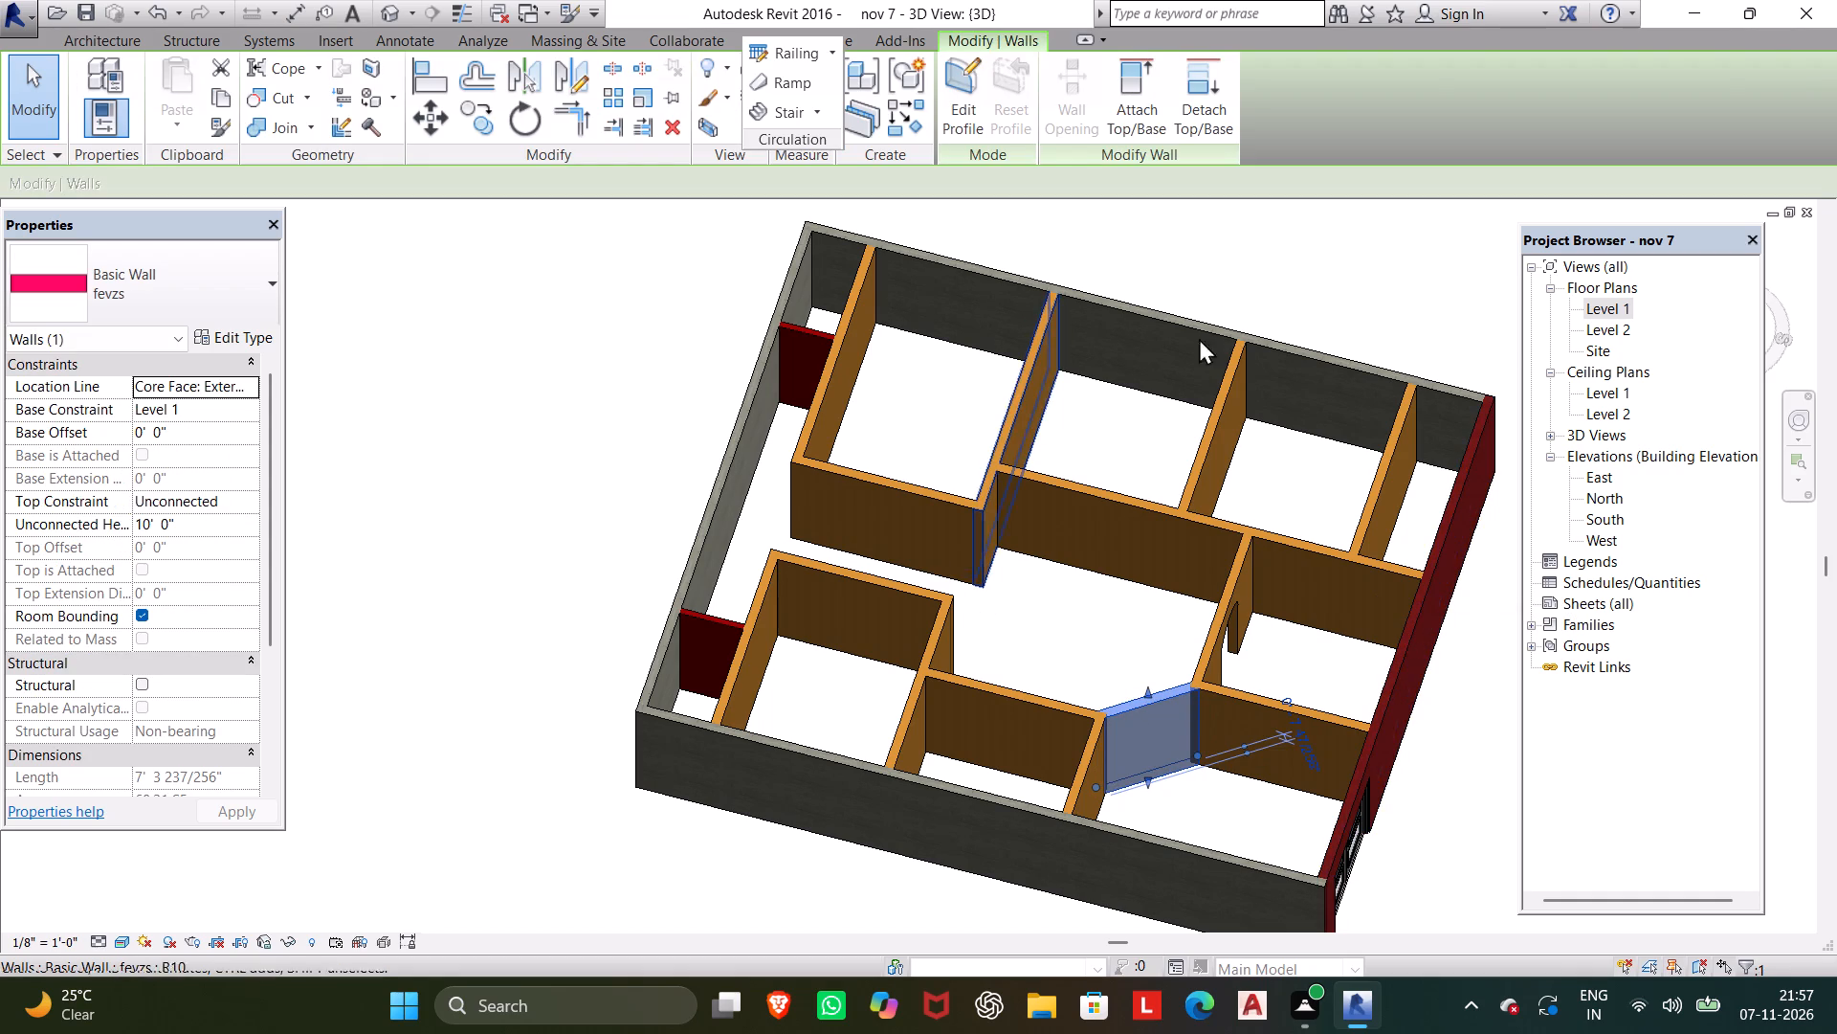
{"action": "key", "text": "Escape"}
In the Level 1 floor plan, load the Door-Interior-Double-Full Glass-Wood family from the Residential doors with the 60" x 84" type.
{"action": "double_click", "coordinate": [1598, 299]}
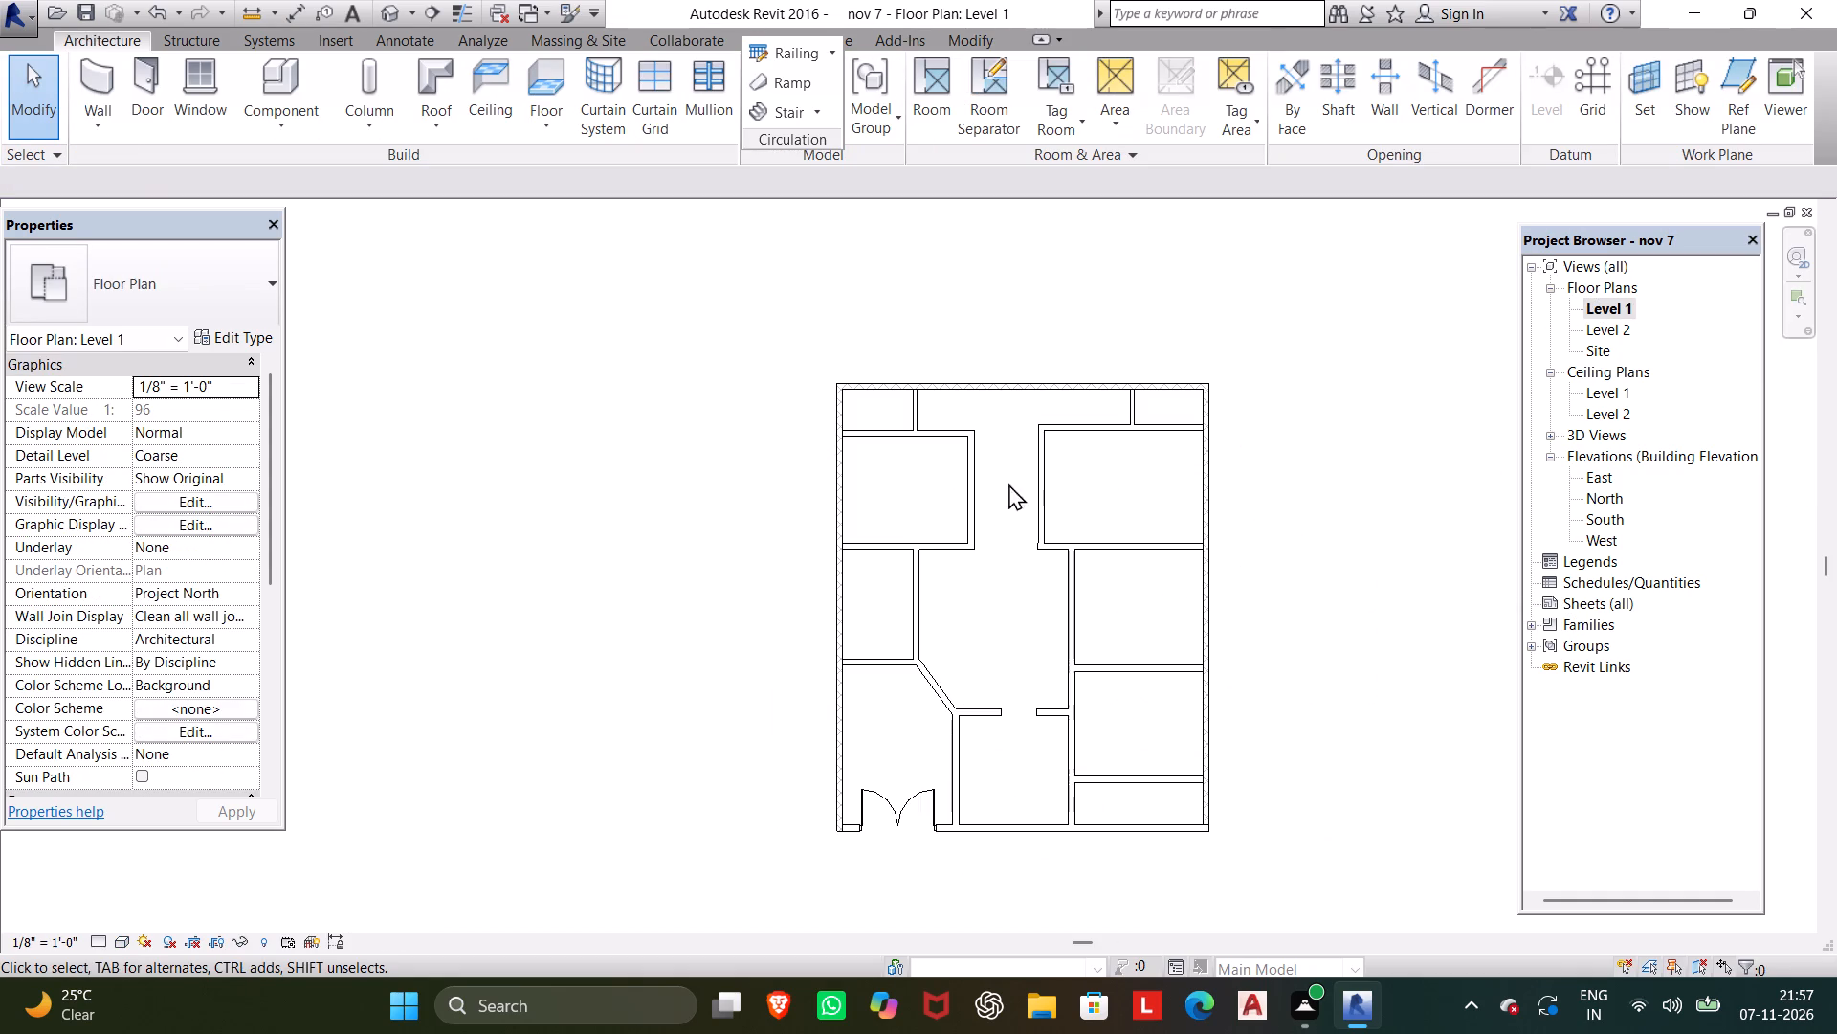
{"action": "left_click", "coordinate": [157, 64]}
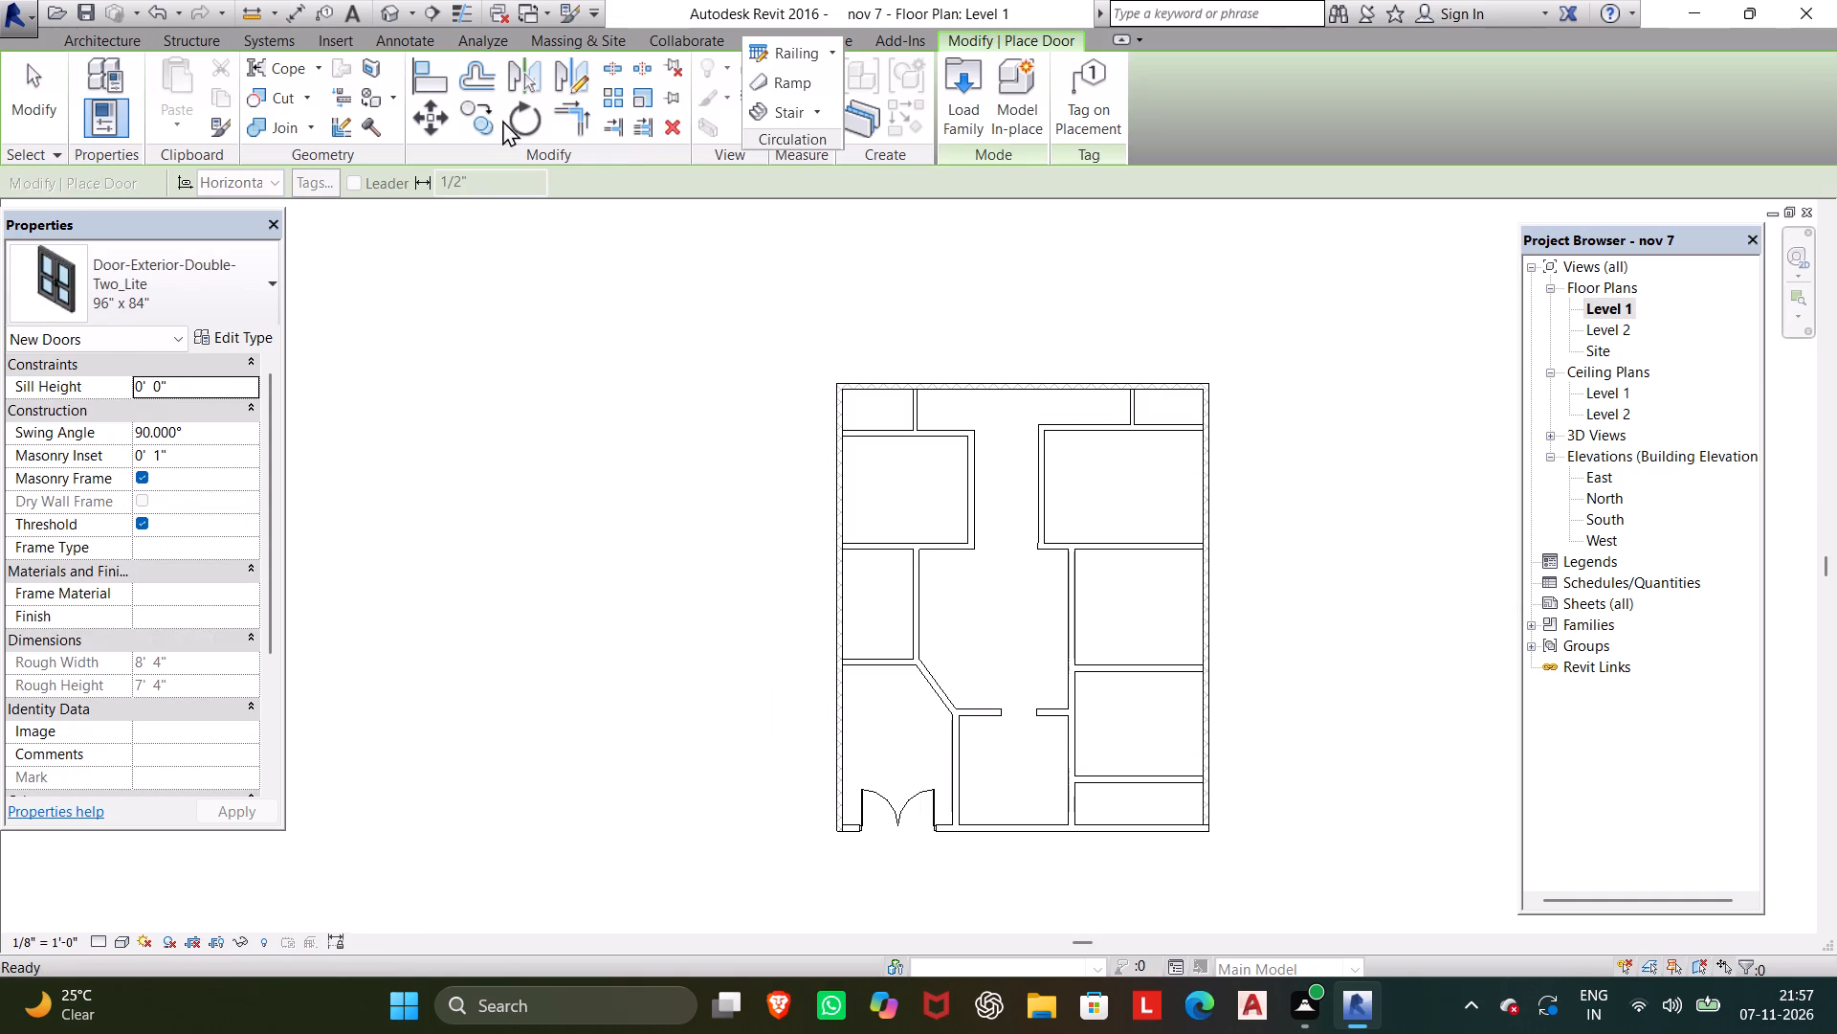
{"action": "left_click", "coordinate": [963, 112]}
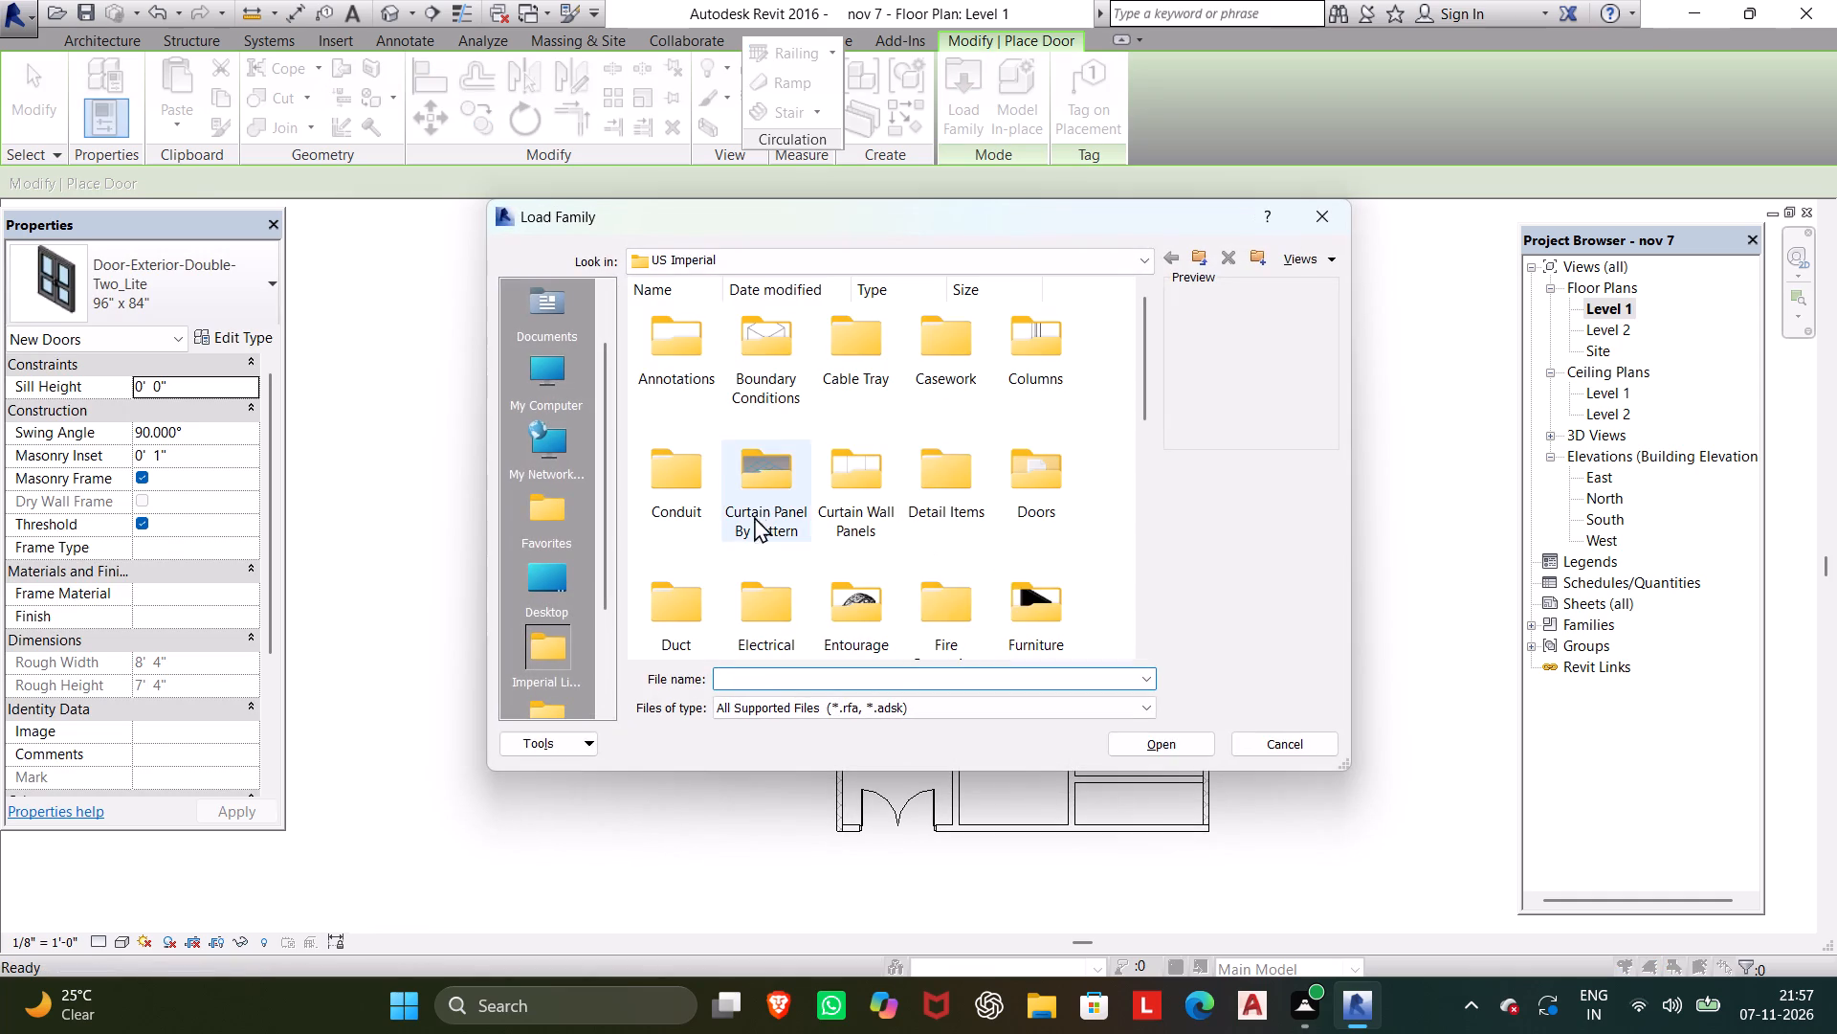
{"action": "left_click", "coordinate": [1017, 480]}
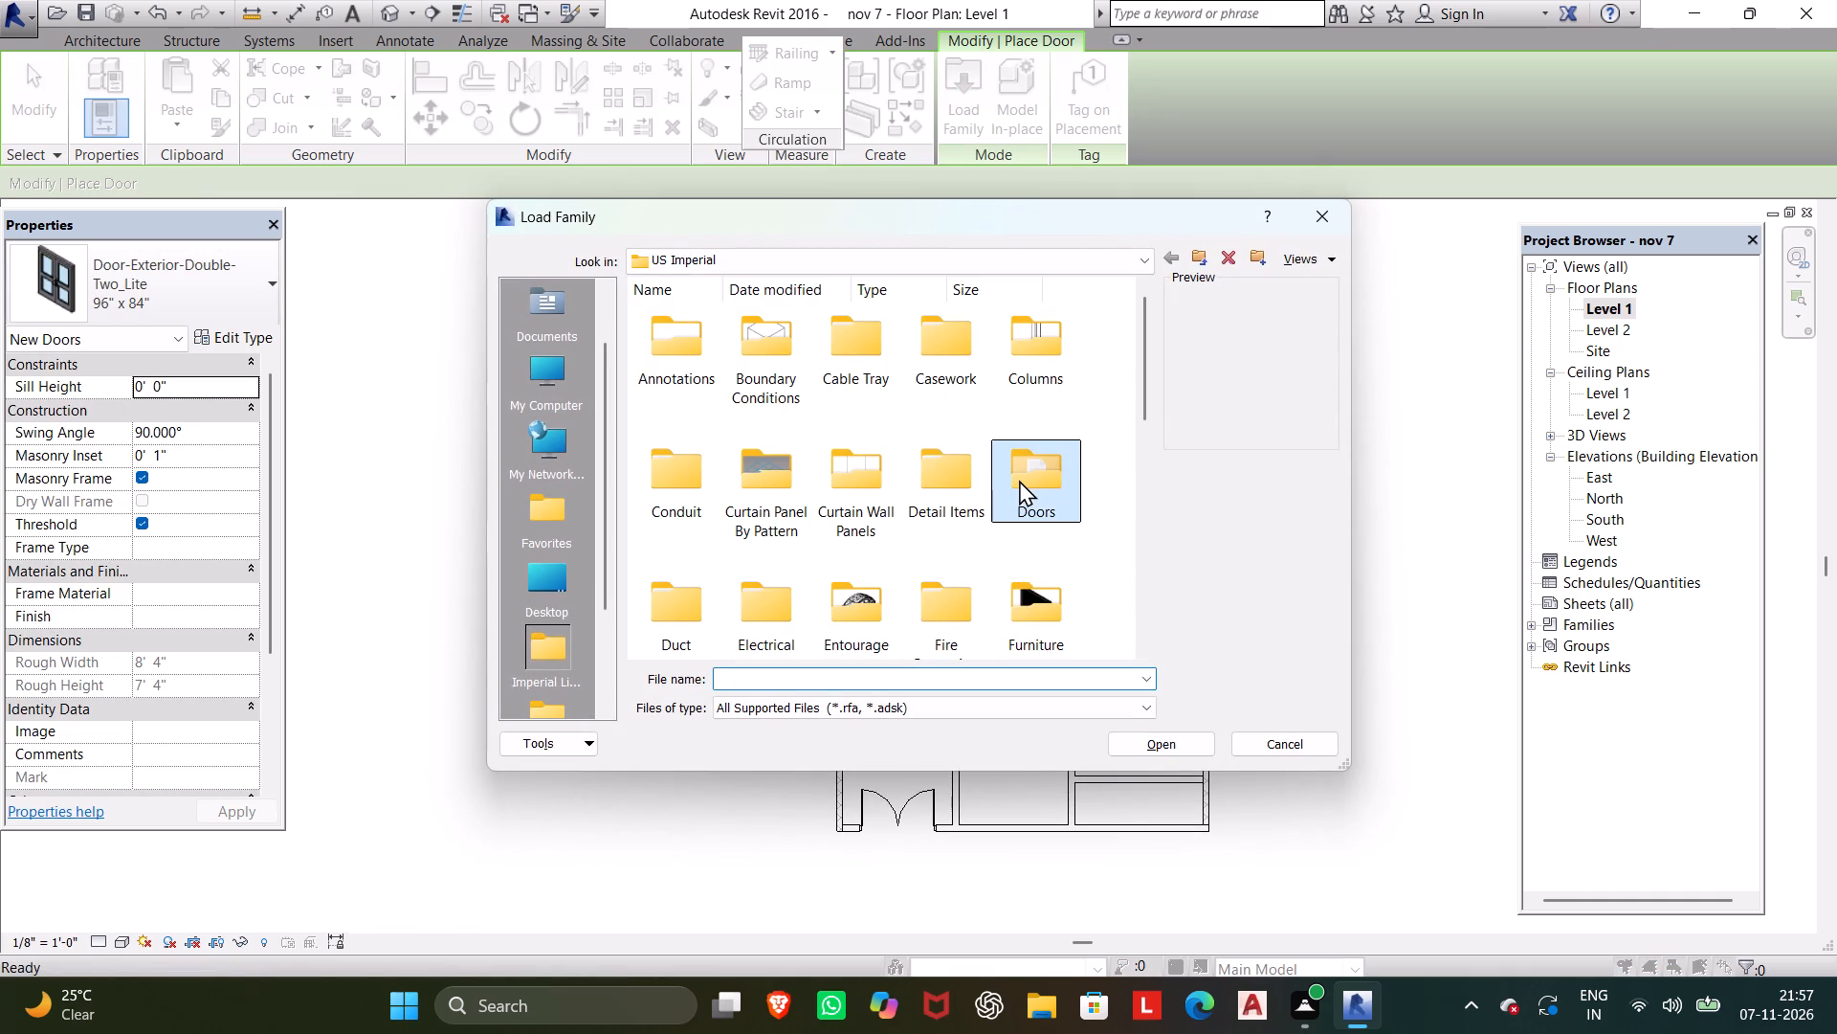
{"action": "key", "text": "Return"}
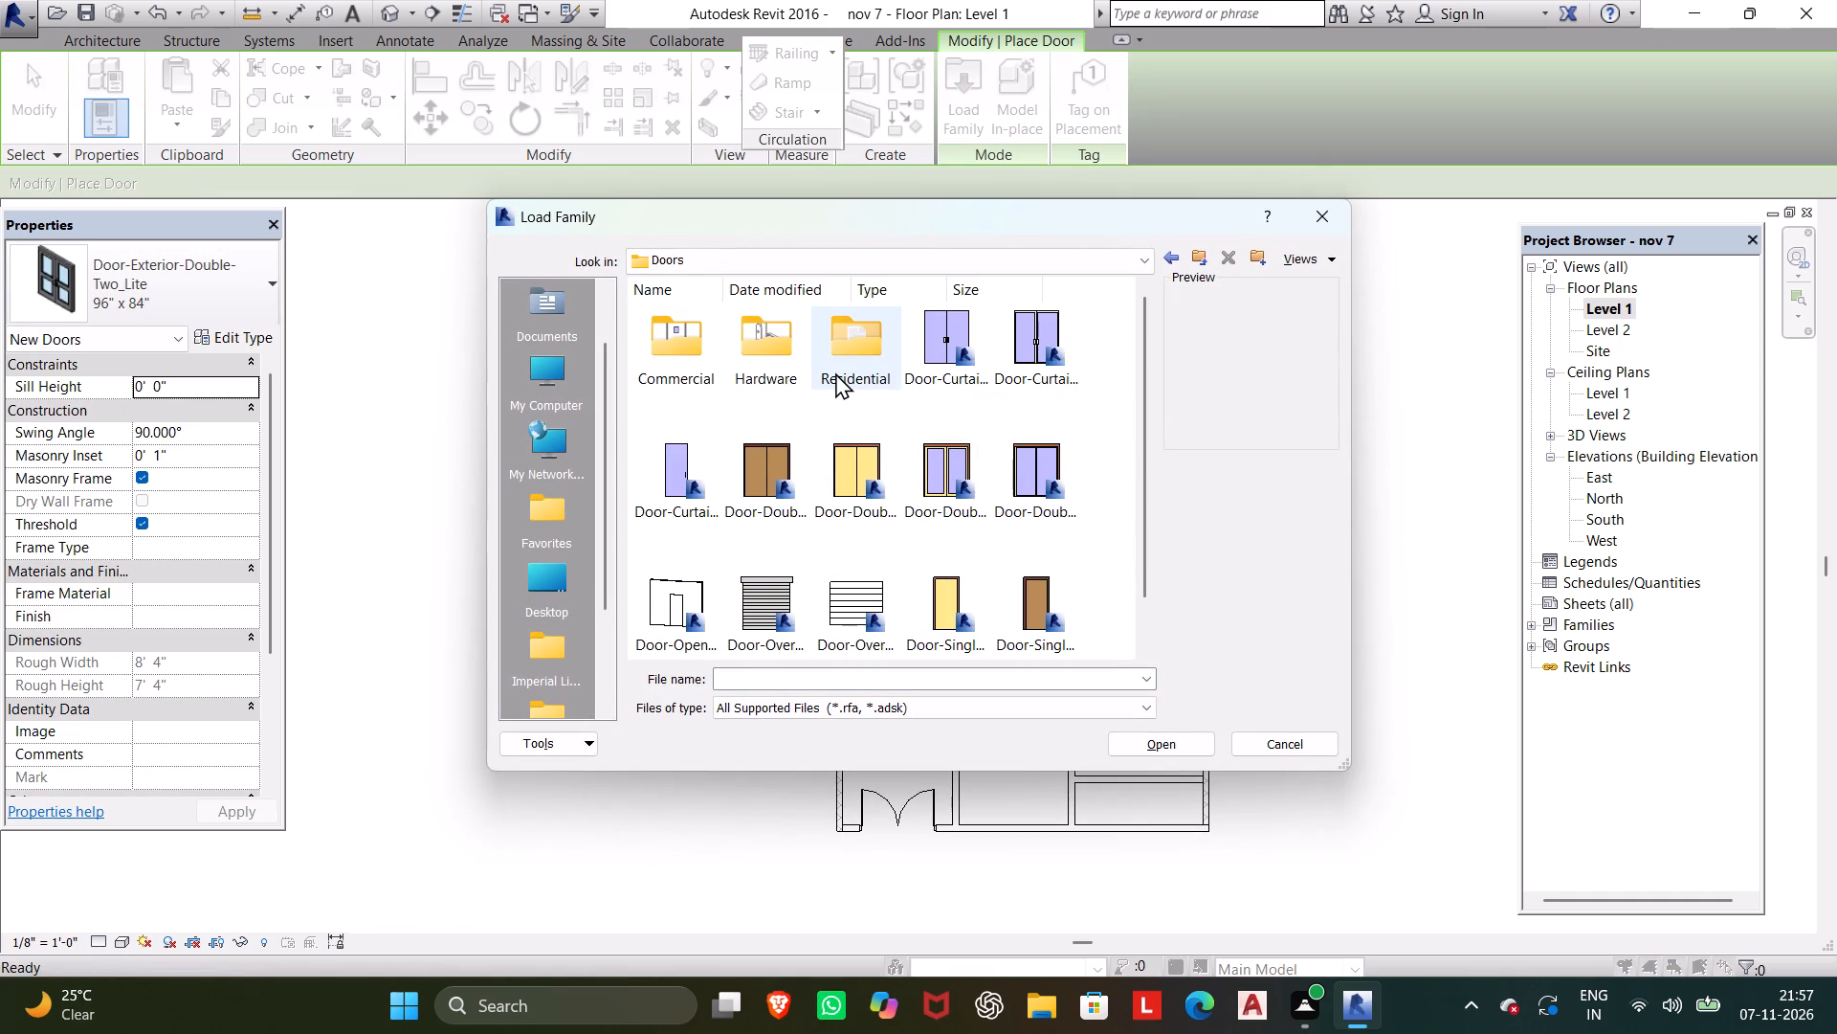
{"action": "left_click", "coordinate": [835, 372]}
{"action": "key", "text": "Return"}
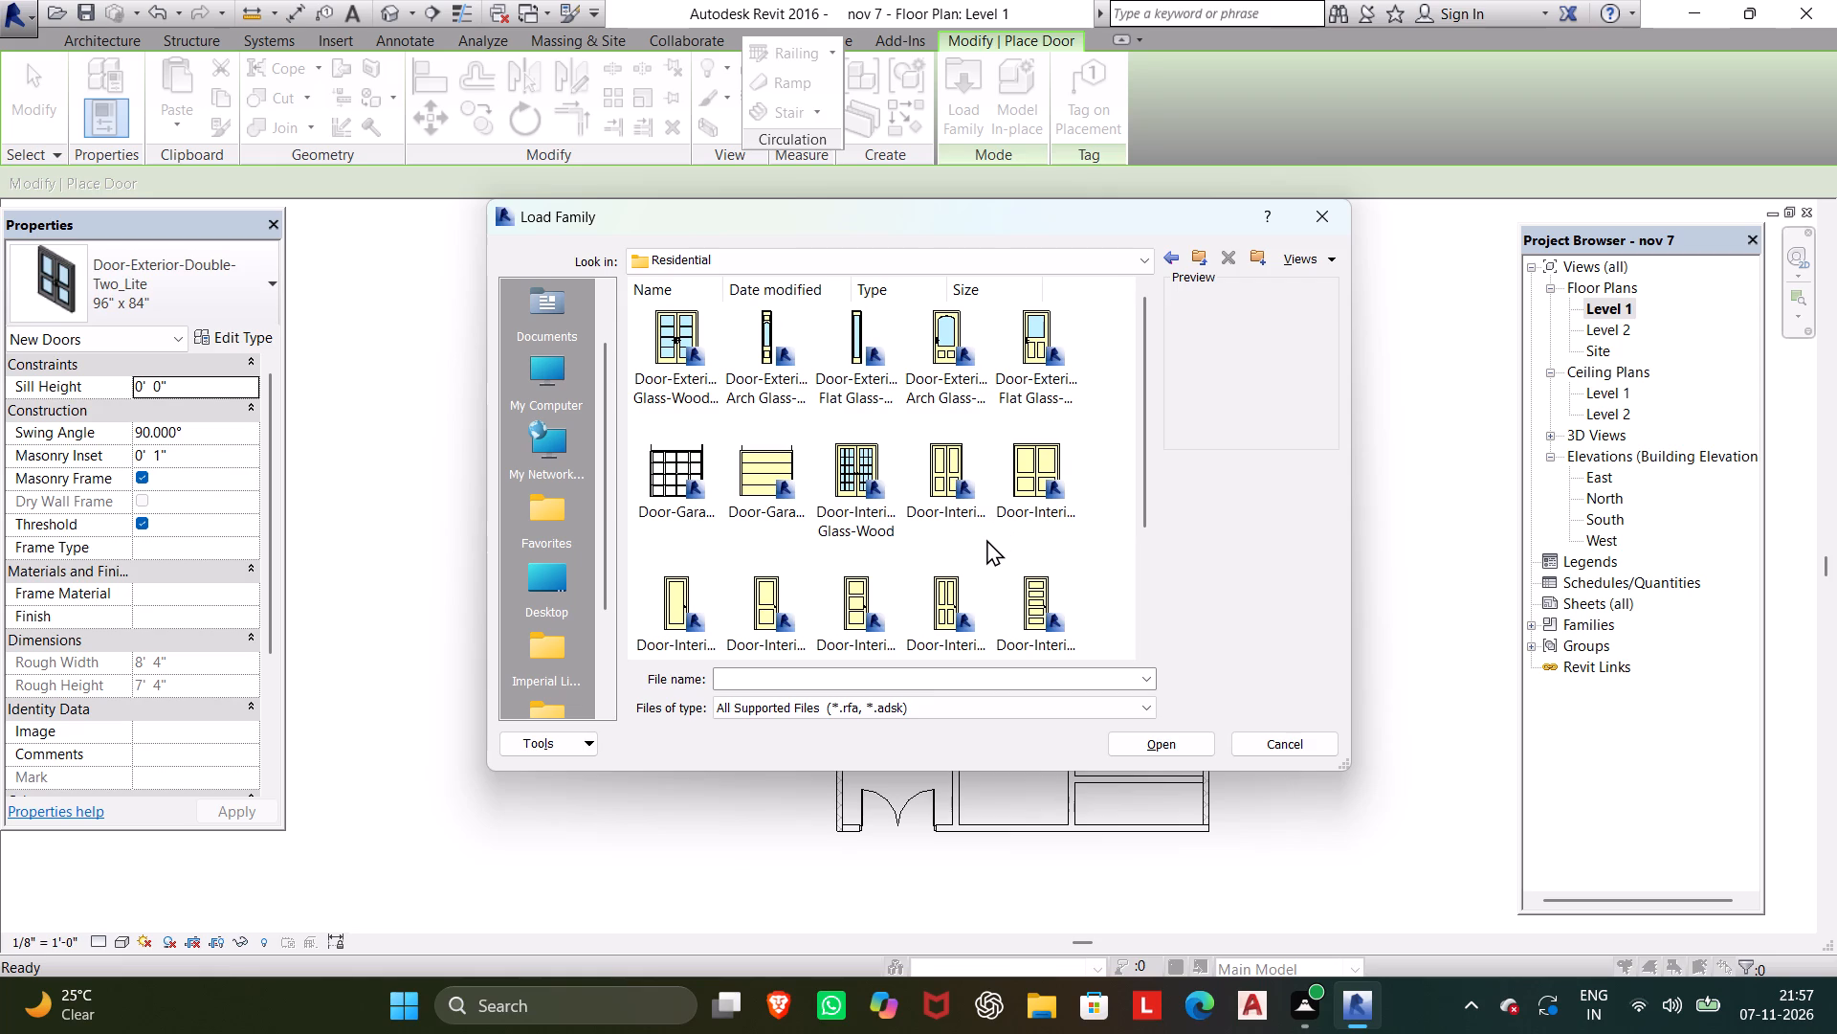
{"action": "left_click", "coordinate": [872, 481]}
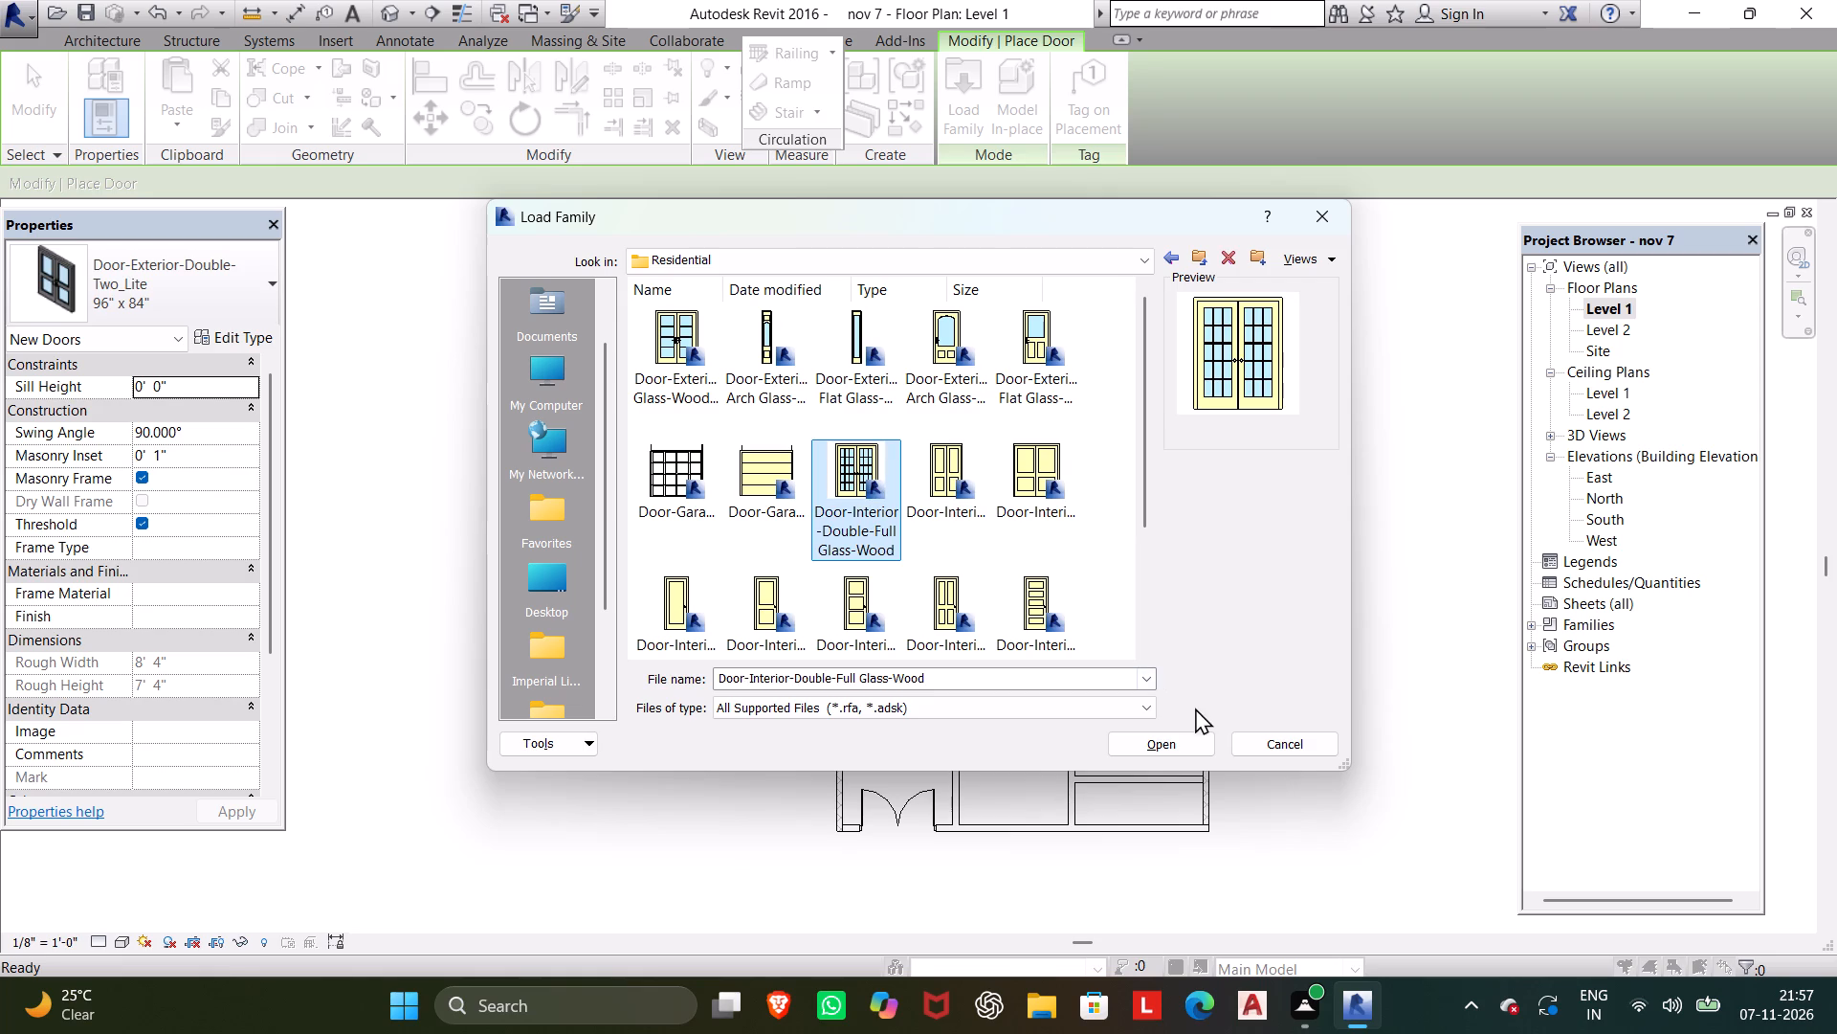
{"action": "left_click", "coordinate": [1189, 738]}
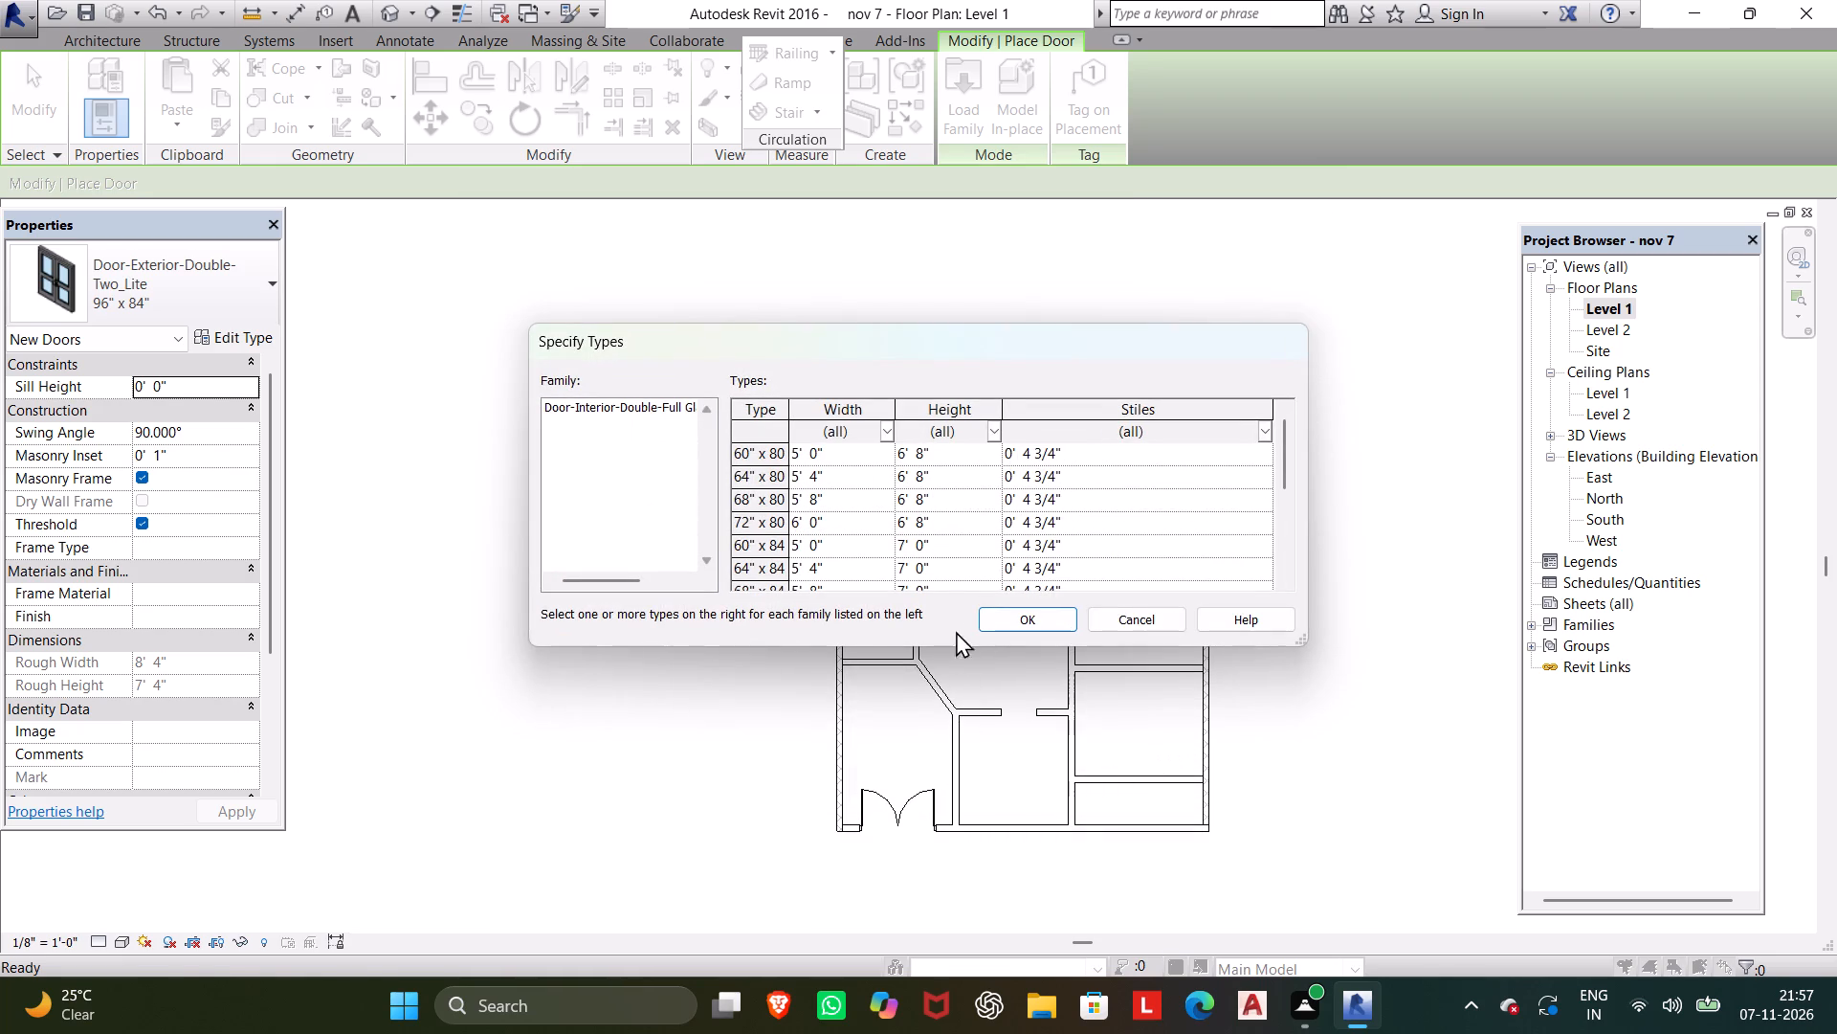
{"action": "scroll", "coordinate": [964, 501], "scroll_direction": "up", "scroll_amount": 3}
{"action": "scroll", "coordinate": [944, 481], "scroll_direction": "down", "scroll_amount": 1}
{"action": "scroll", "coordinate": [944, 483], "scroll_direction": "up", "scroll_amount": 4}
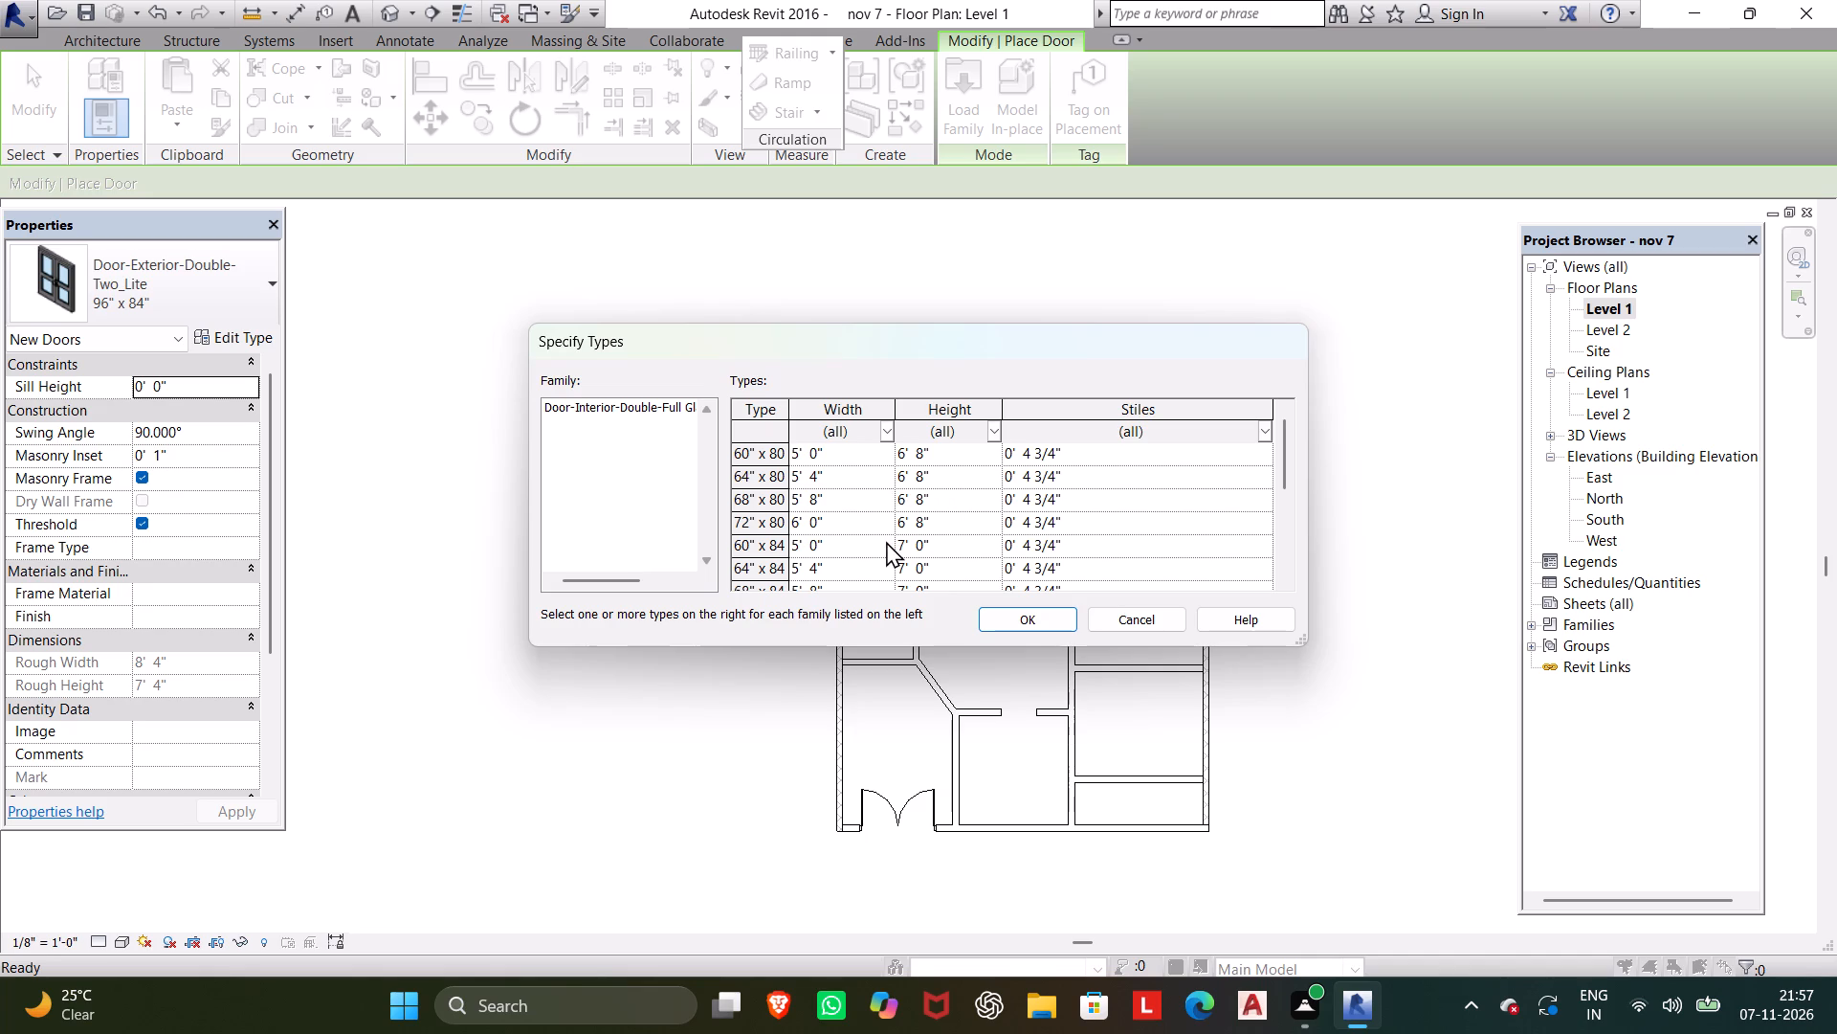
{"action": "left_click", "coordinate": [886, 541]}
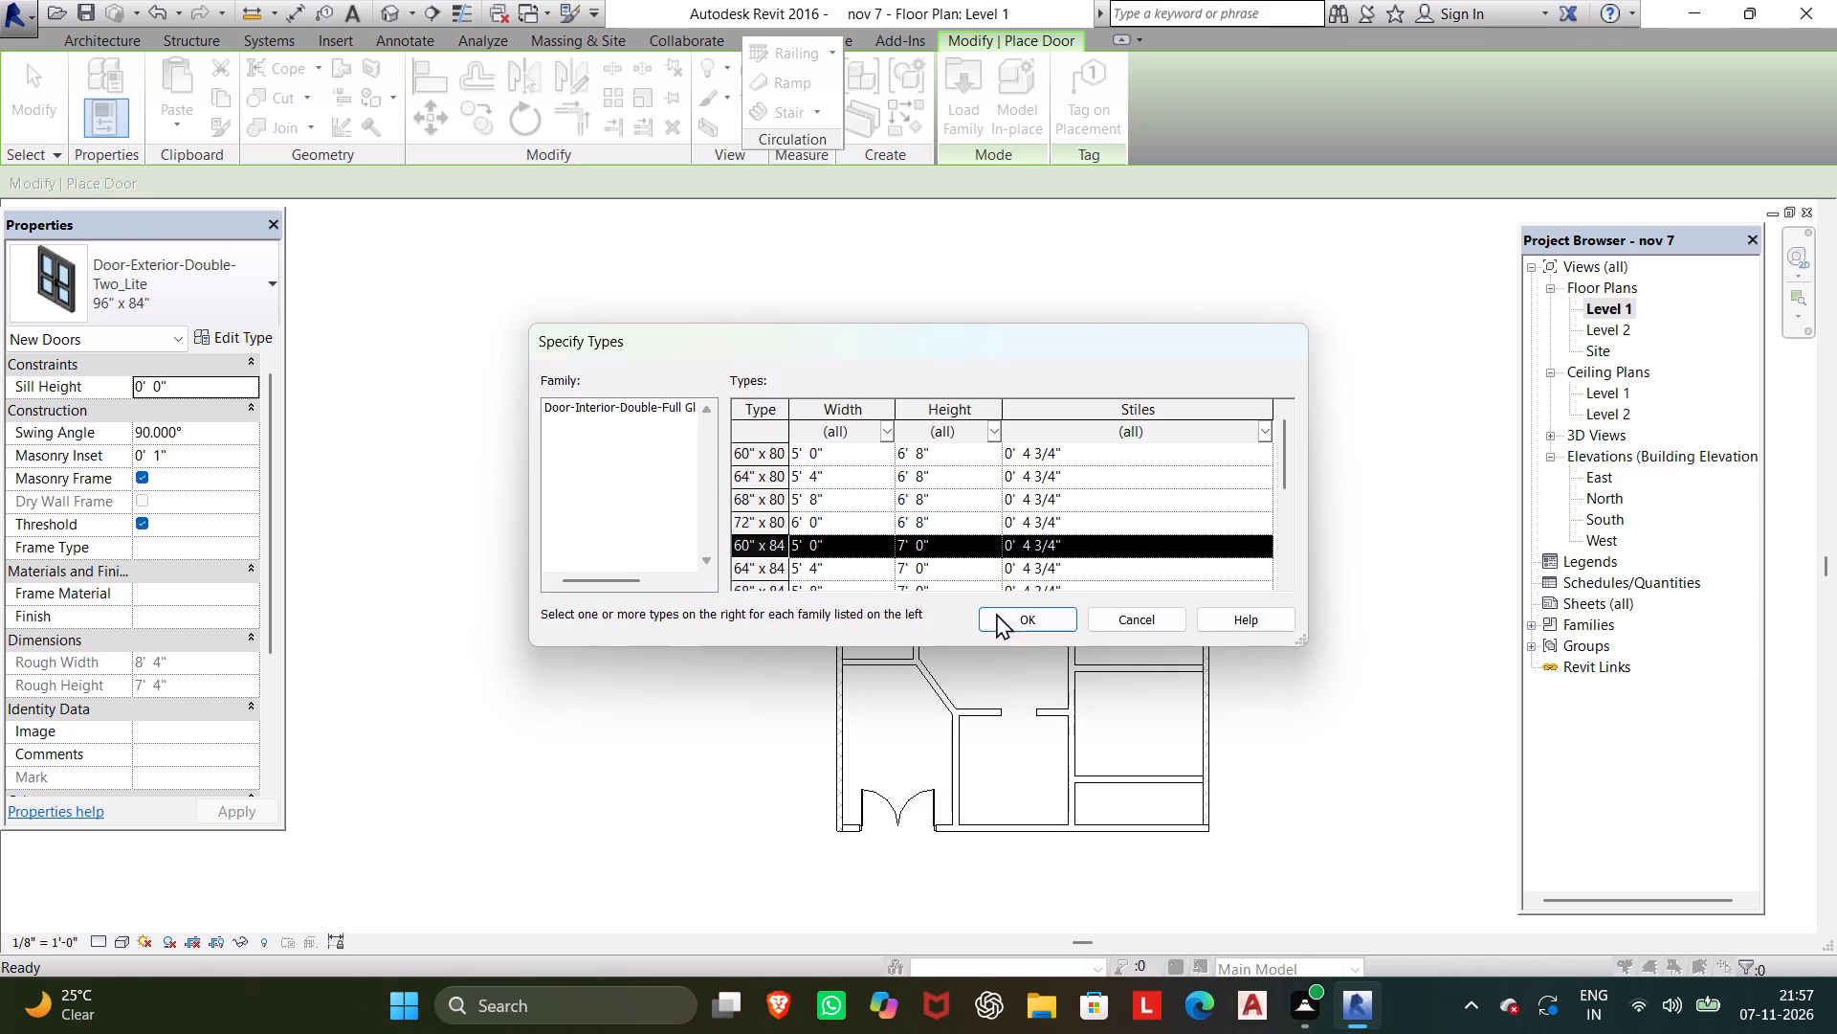
{"action": "left_click", "coordinate": [1012, 617]}
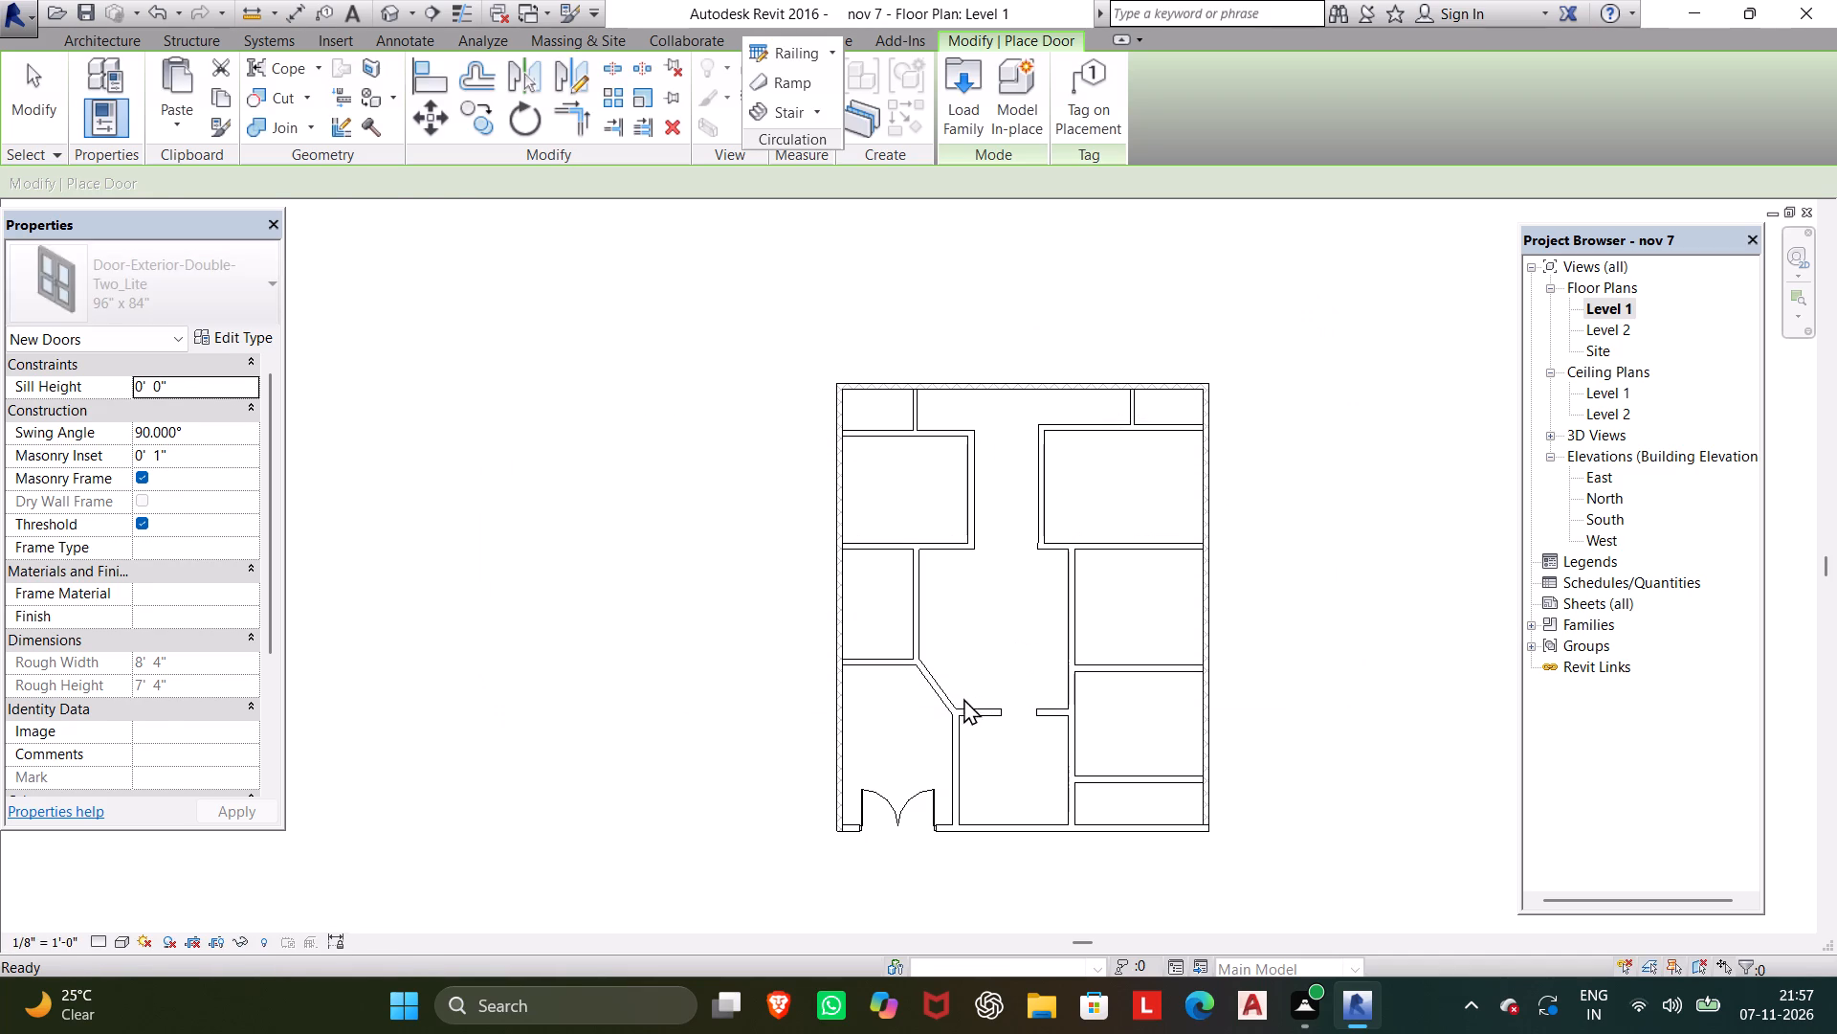
Open the Door-Interior-Double-Full Glass-Wood family from the Residential doors again to list its loadable types.
{"action": "scroll", "coordinate": [941, 695], "scroll_direction": "up", "scroll_amount": 9}
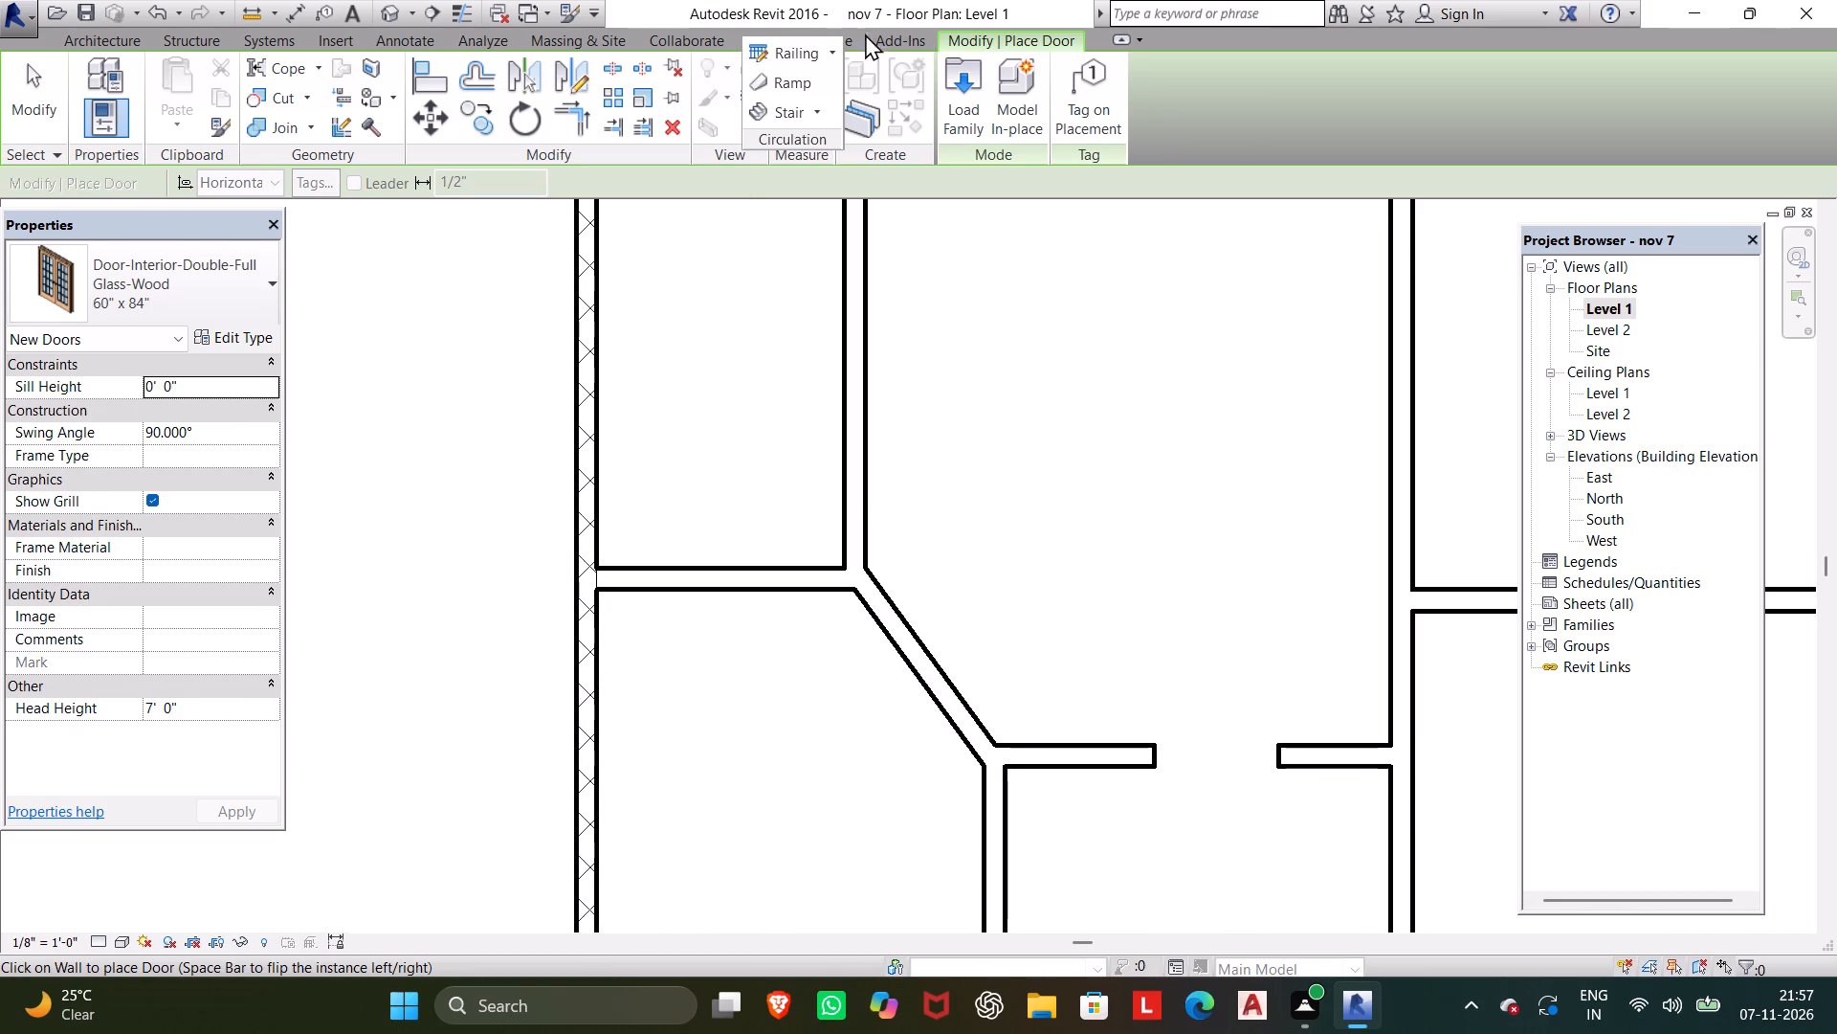
{"action": "left_click", "coordinate": [985, 101]}
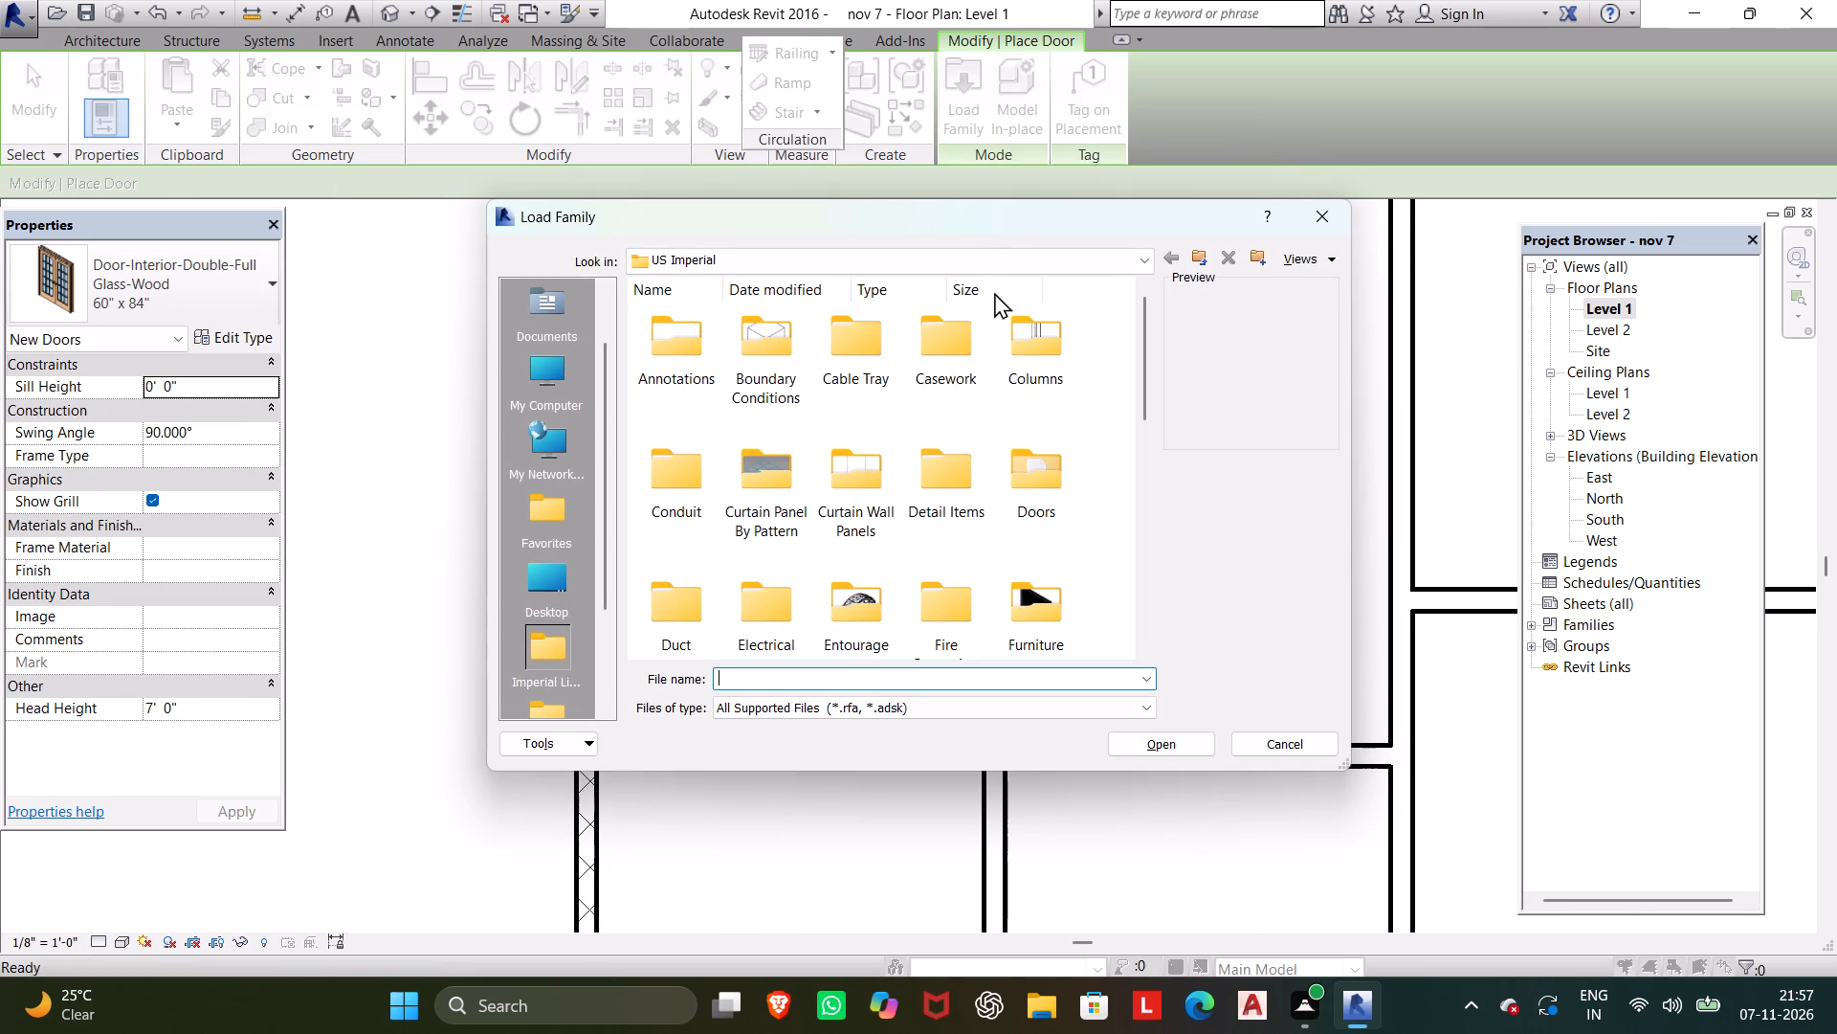
{"action": "left_click", "coordinate": [1015, 477]}
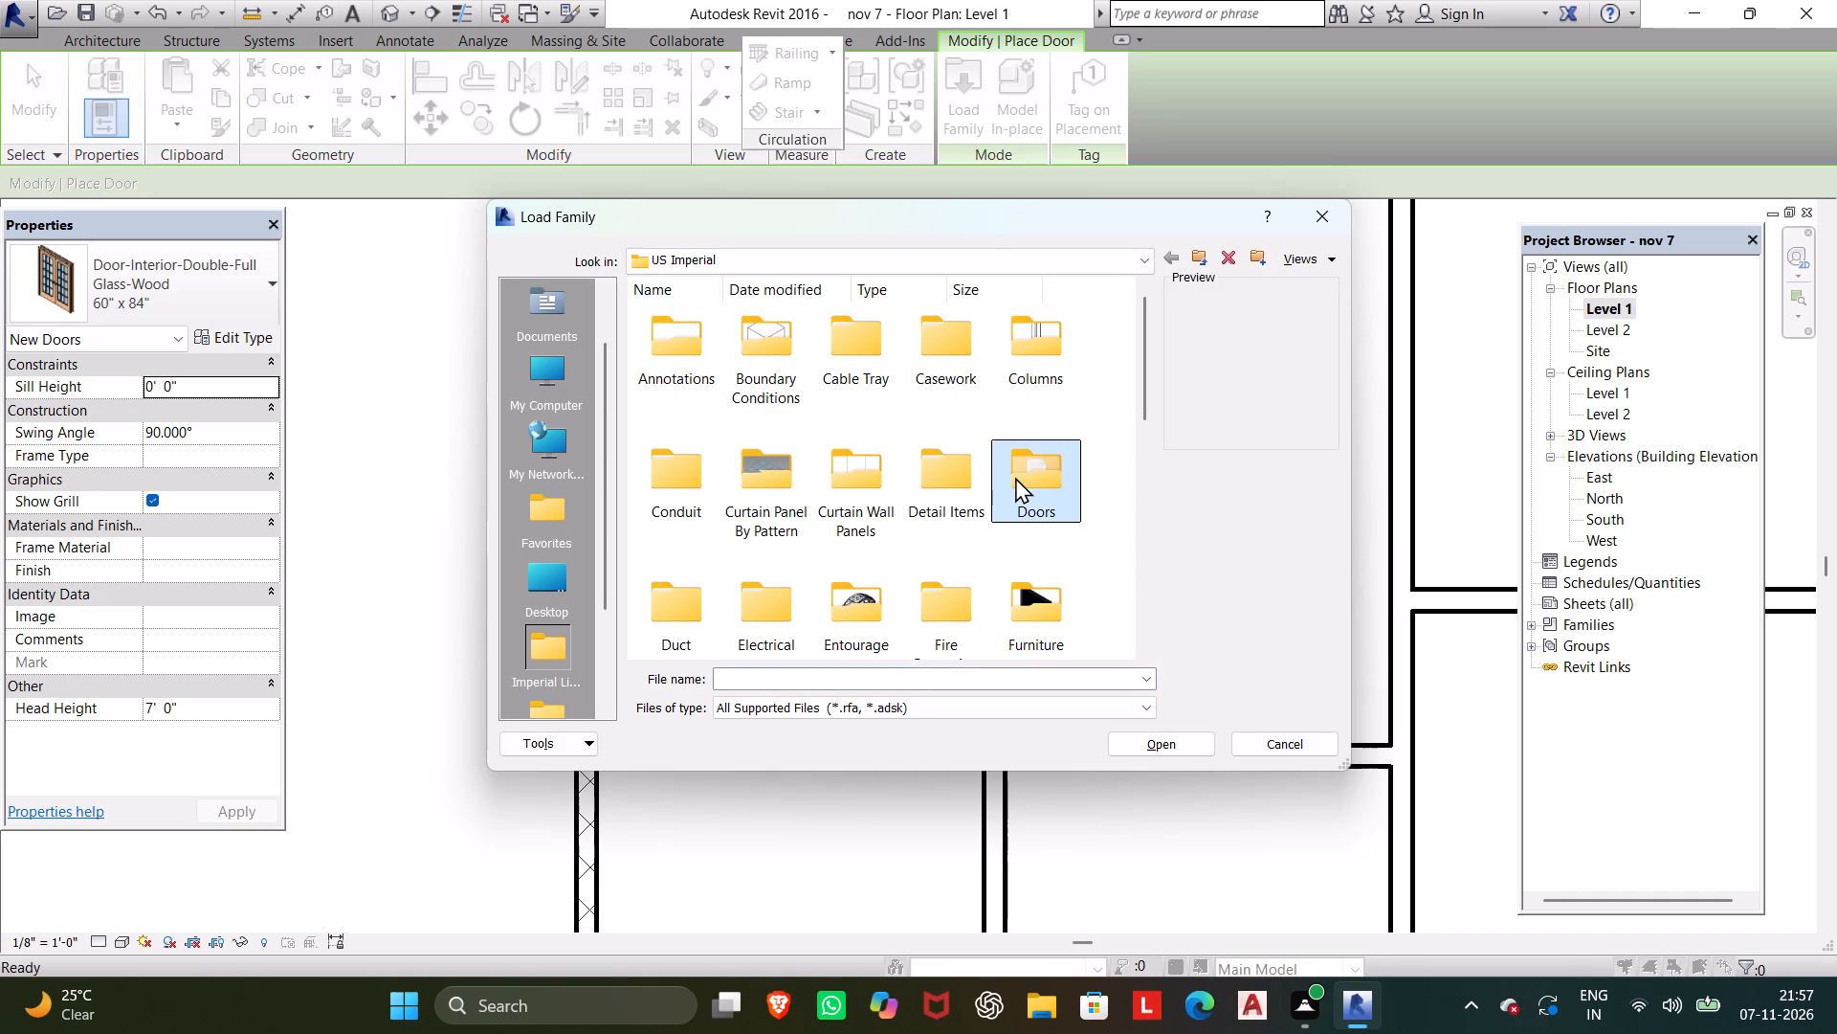
{"action": "key", "text": "Return"}
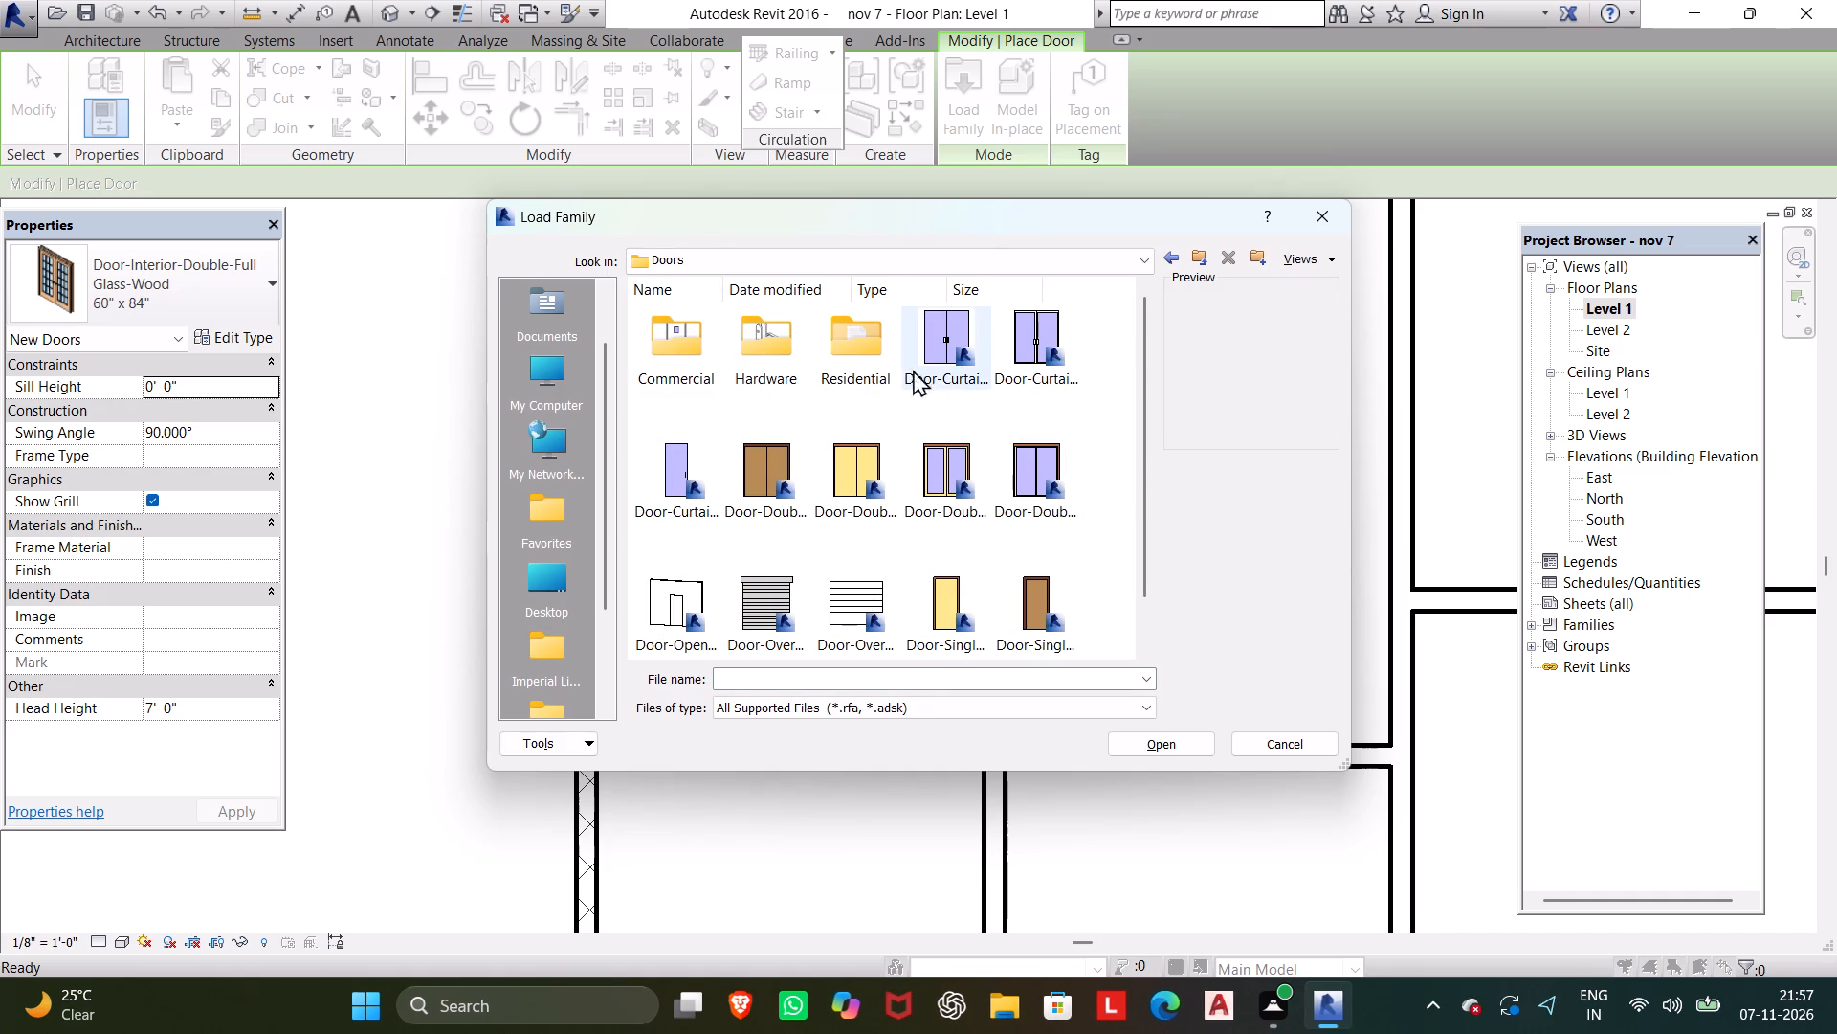
{"action": "left_click", "coordinate": [869, 347]}
{"action": "key", "text": "Return"}
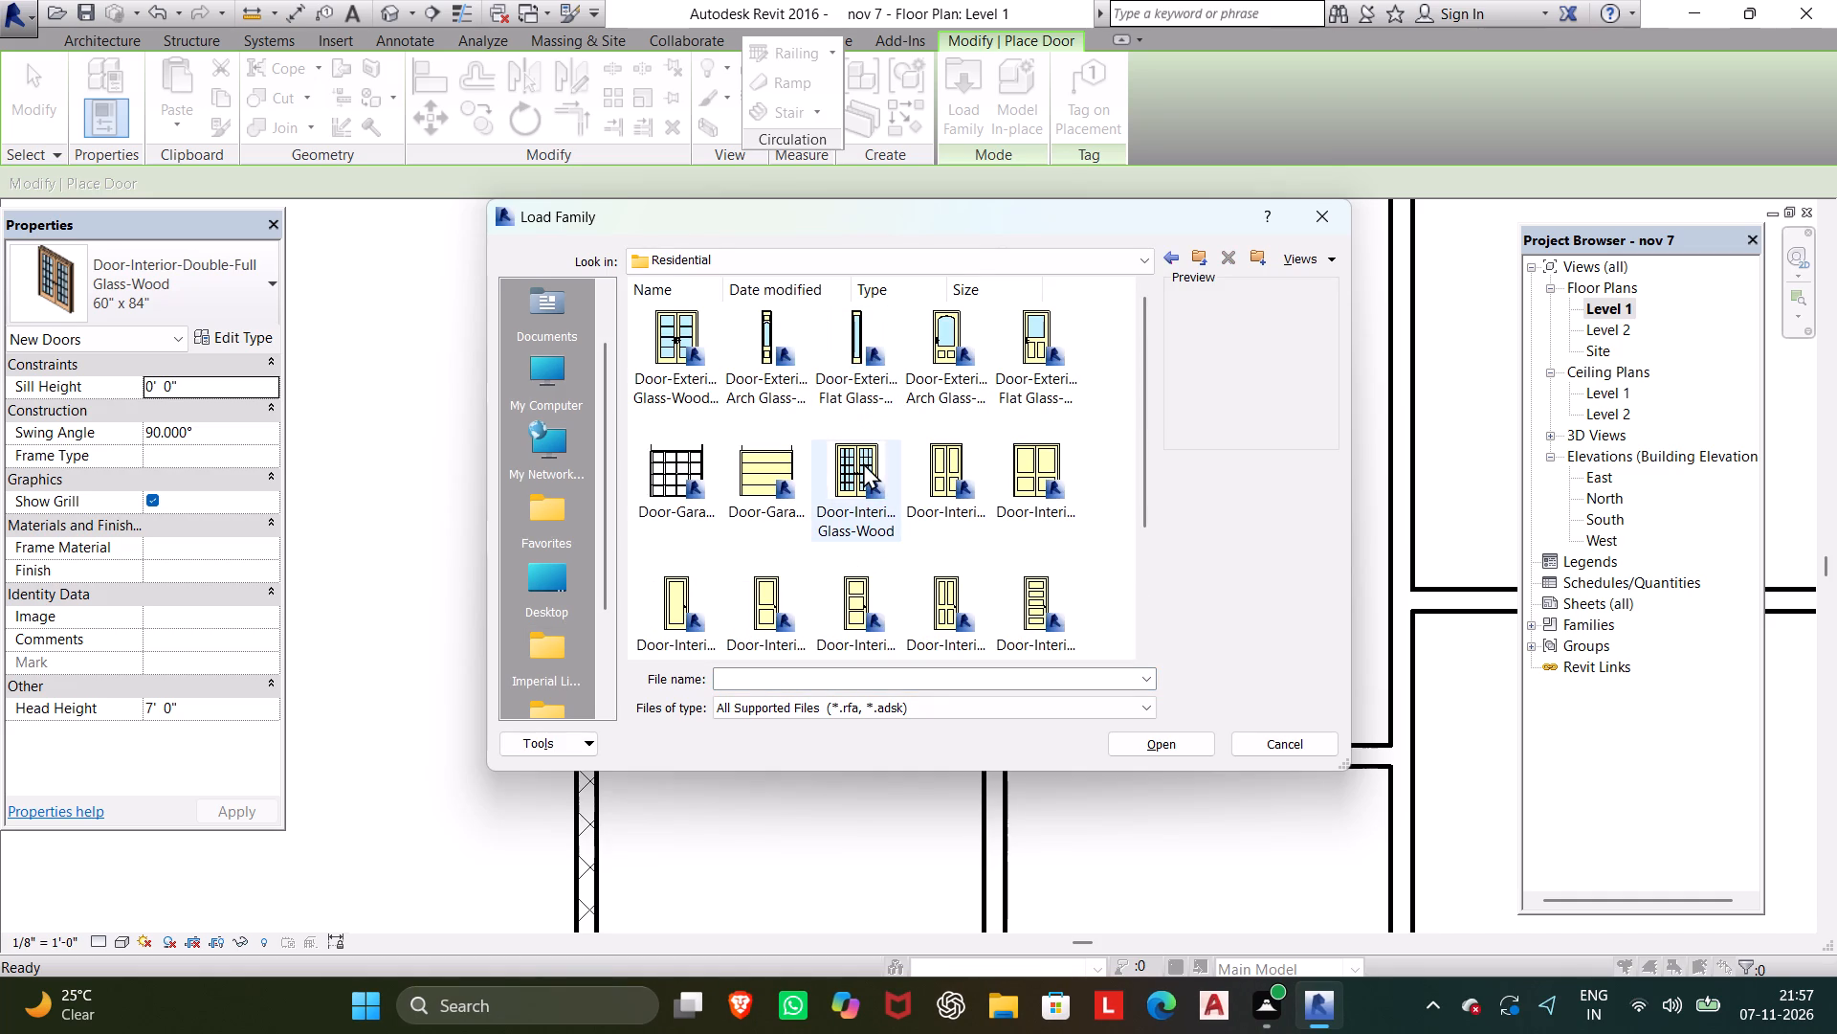
{"action": "left_click", "coordinate": [863, 462]}
{"action": "key", "text": "Return"}
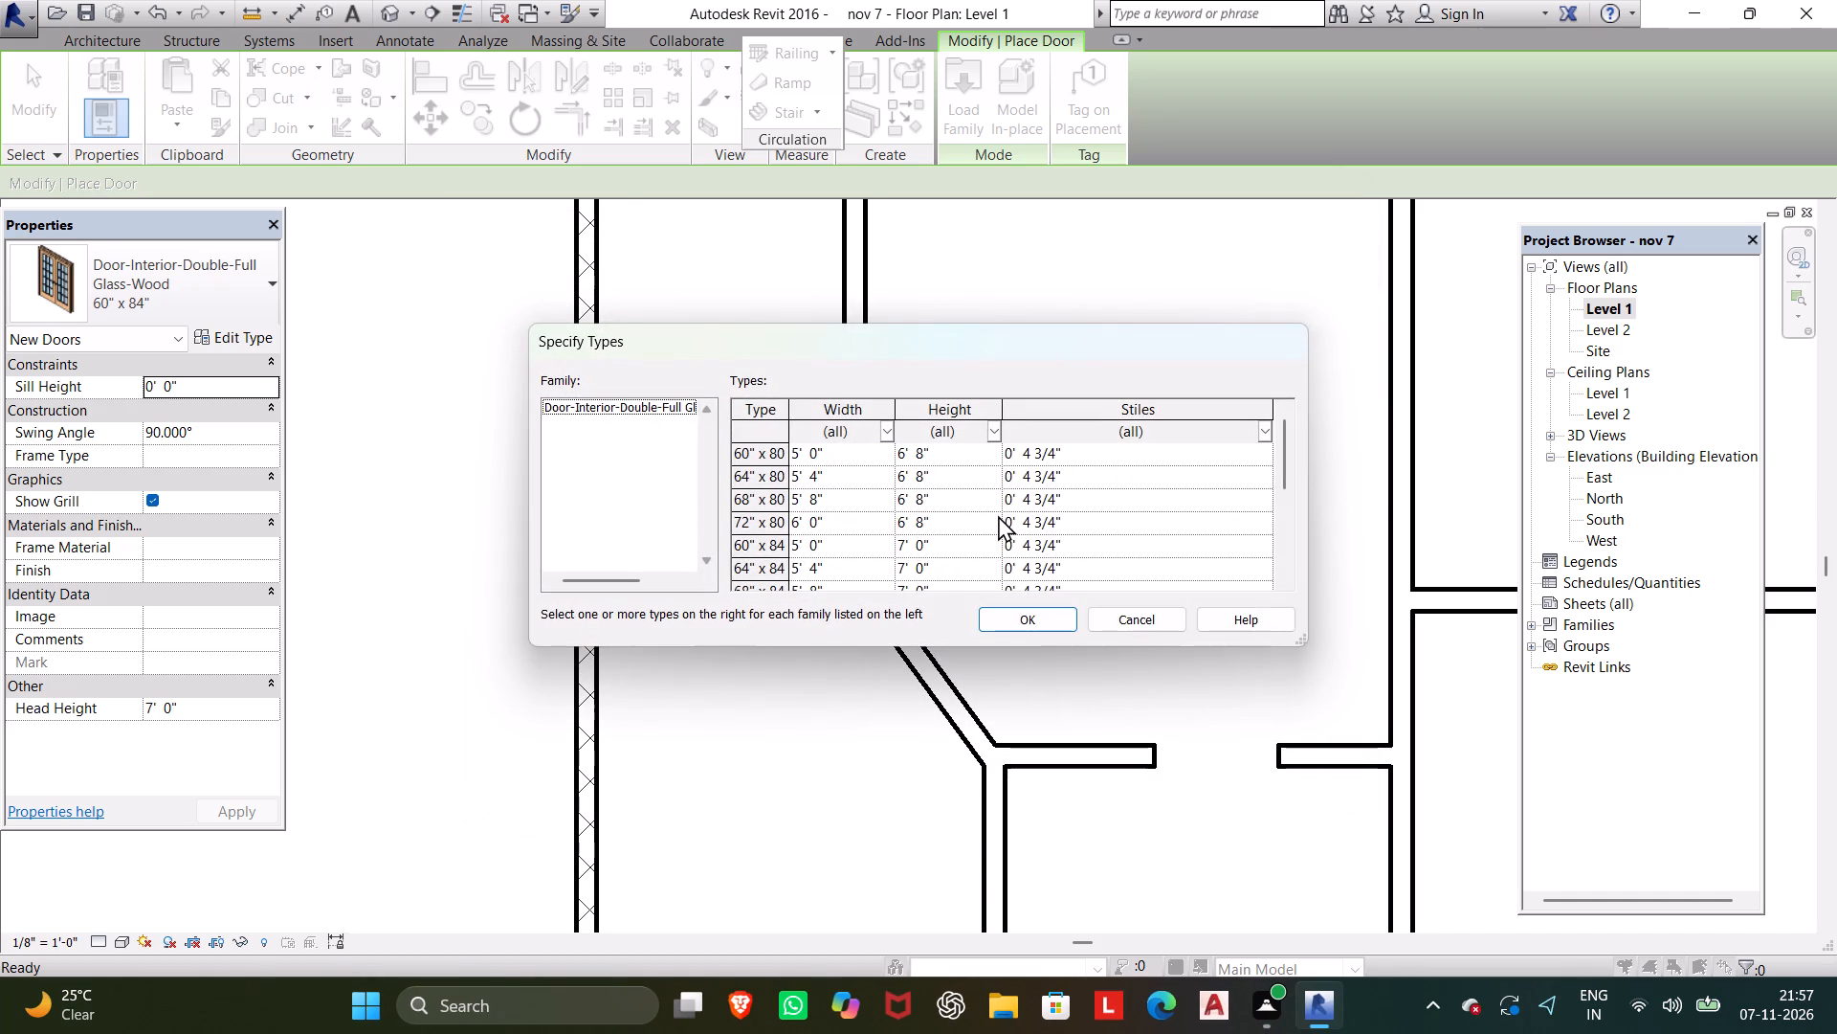
{"action": "scroll", "coordinate": [998, 515], "scroll_direction": "down", "scroll_amount": 1}
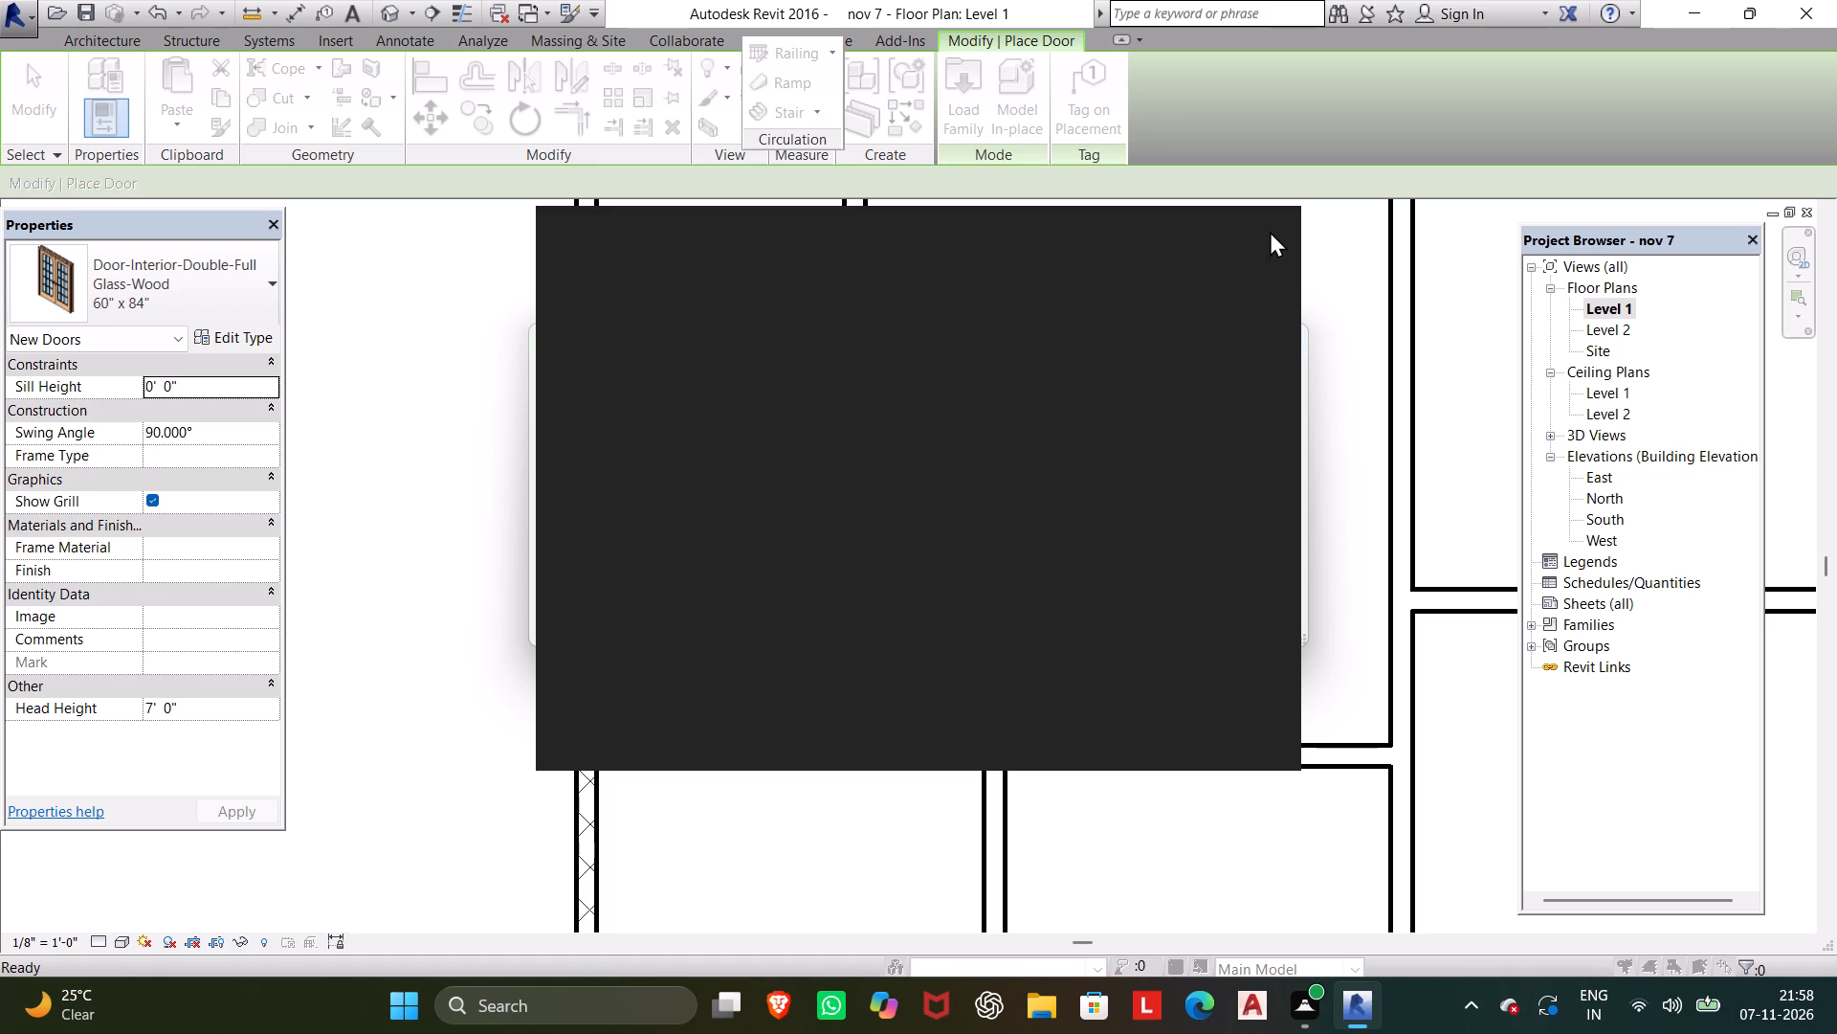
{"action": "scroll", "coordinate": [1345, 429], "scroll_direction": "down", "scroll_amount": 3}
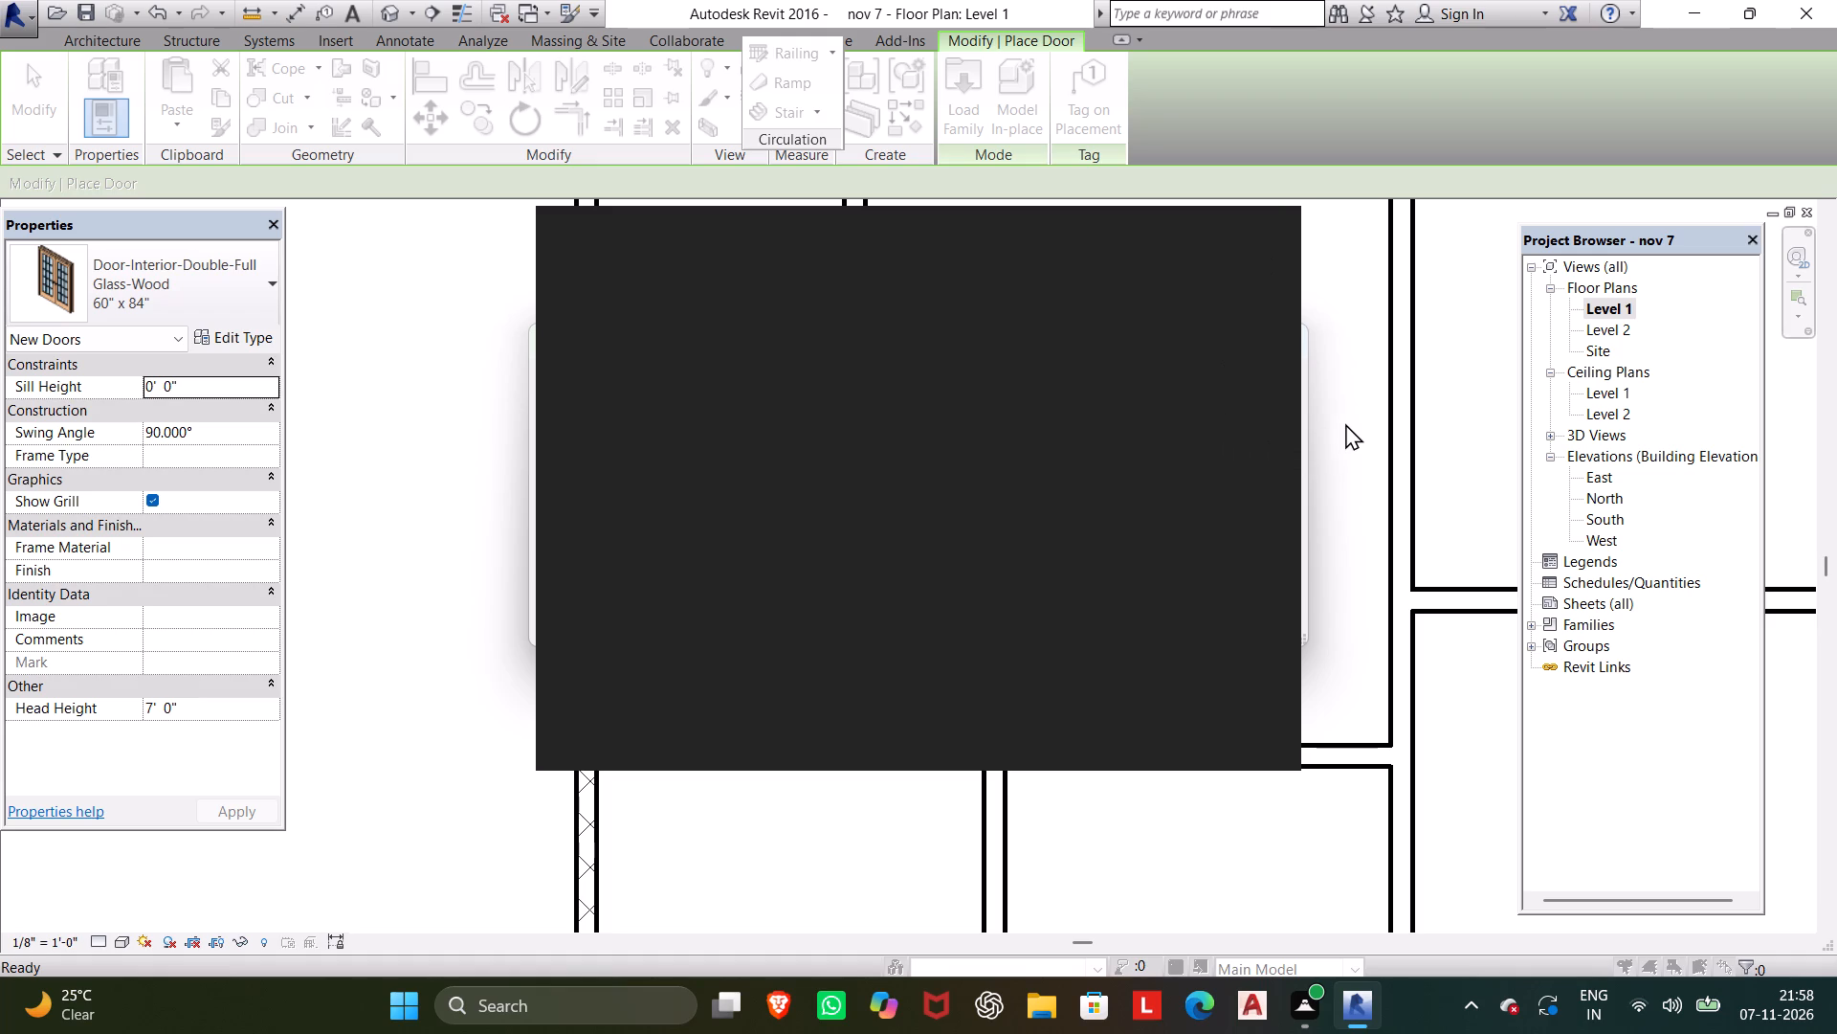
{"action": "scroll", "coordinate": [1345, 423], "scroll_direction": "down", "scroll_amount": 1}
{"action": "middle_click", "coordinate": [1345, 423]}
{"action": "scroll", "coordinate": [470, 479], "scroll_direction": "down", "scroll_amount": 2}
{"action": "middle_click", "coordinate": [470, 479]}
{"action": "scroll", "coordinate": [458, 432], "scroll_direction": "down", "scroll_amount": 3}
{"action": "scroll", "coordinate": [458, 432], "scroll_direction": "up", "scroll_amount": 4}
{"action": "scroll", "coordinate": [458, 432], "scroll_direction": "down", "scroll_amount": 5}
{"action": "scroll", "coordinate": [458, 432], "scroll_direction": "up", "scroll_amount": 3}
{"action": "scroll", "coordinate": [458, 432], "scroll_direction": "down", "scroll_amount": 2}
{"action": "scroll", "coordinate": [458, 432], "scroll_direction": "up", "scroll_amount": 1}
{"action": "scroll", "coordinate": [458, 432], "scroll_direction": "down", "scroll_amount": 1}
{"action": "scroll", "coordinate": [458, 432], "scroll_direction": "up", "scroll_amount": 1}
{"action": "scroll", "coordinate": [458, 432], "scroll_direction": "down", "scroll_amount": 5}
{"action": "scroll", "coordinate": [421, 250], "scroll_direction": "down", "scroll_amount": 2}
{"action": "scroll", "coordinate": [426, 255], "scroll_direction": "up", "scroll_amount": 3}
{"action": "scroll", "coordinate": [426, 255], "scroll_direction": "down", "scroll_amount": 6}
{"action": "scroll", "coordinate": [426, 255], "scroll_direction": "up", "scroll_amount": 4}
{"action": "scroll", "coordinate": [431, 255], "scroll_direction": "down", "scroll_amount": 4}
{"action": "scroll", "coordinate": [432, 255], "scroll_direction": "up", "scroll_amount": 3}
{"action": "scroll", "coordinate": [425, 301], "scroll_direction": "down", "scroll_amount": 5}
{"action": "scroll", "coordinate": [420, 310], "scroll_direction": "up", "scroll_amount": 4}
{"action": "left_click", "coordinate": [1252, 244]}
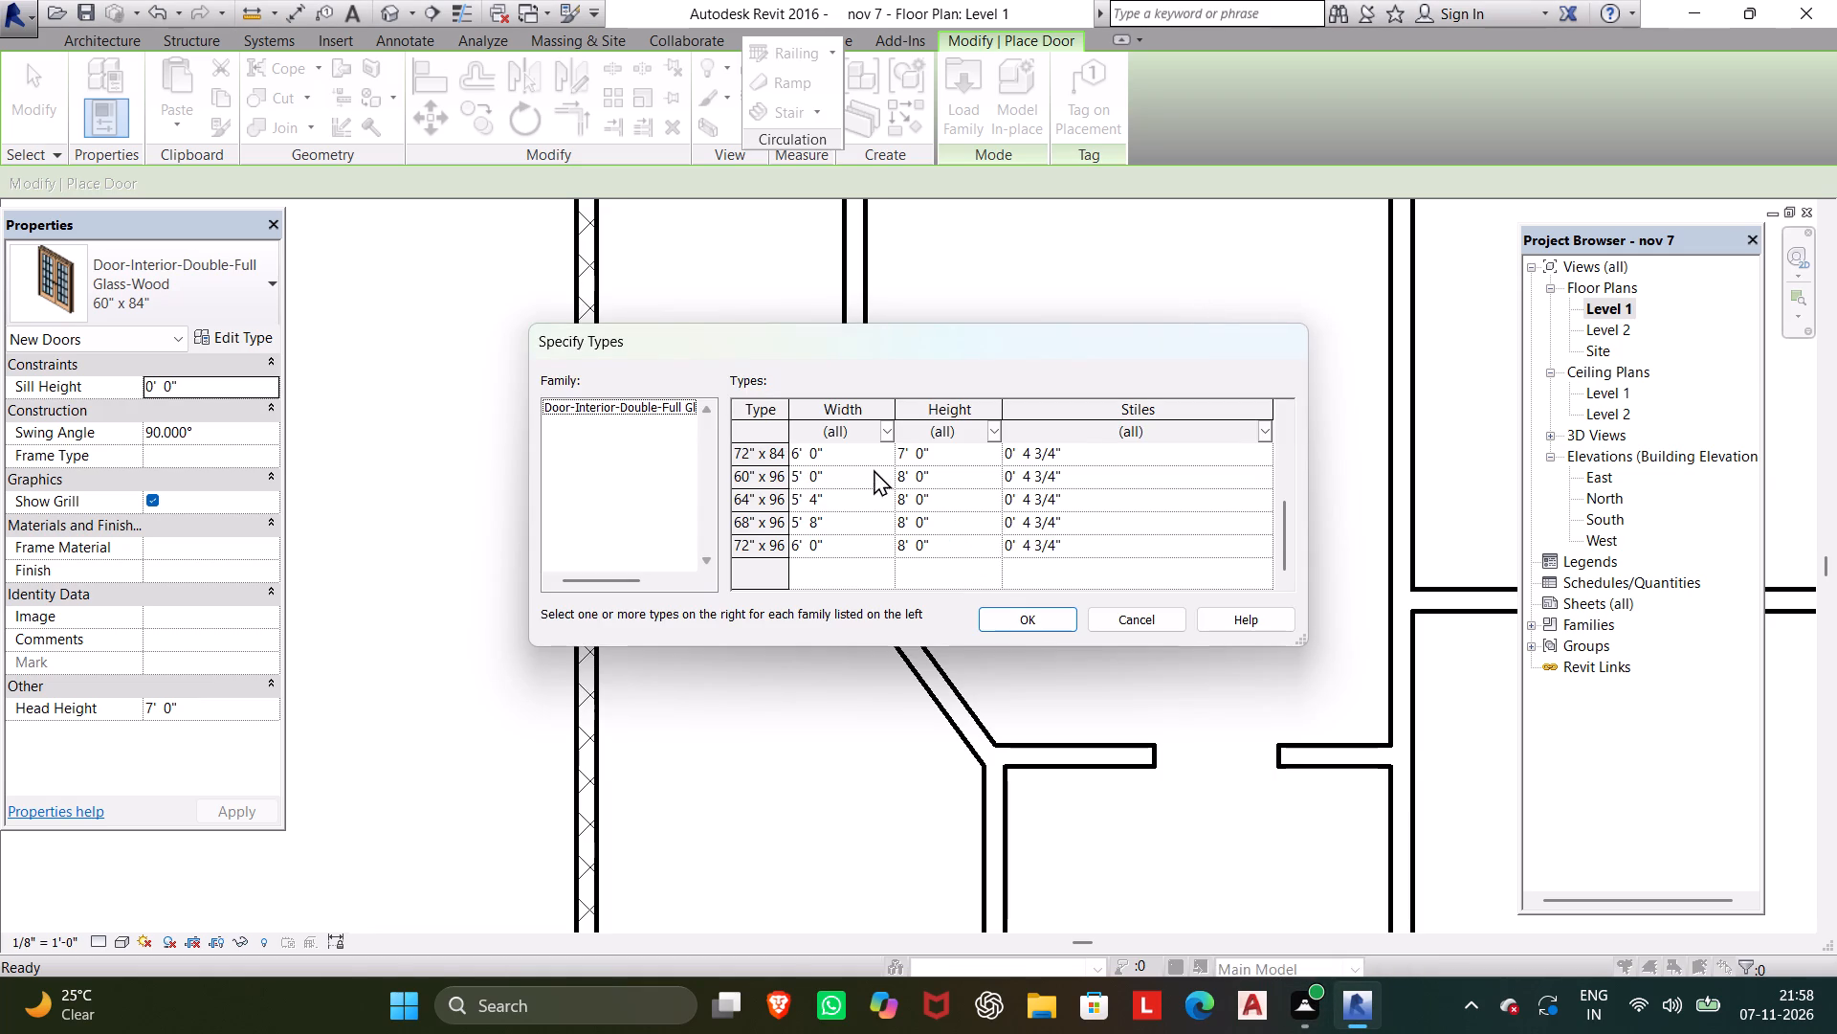
Load the 72" x 96" type of the Door-Interior-Double-Full Glass-Wood family.
{"action": "left_click", "coordinate": [846, 453]}
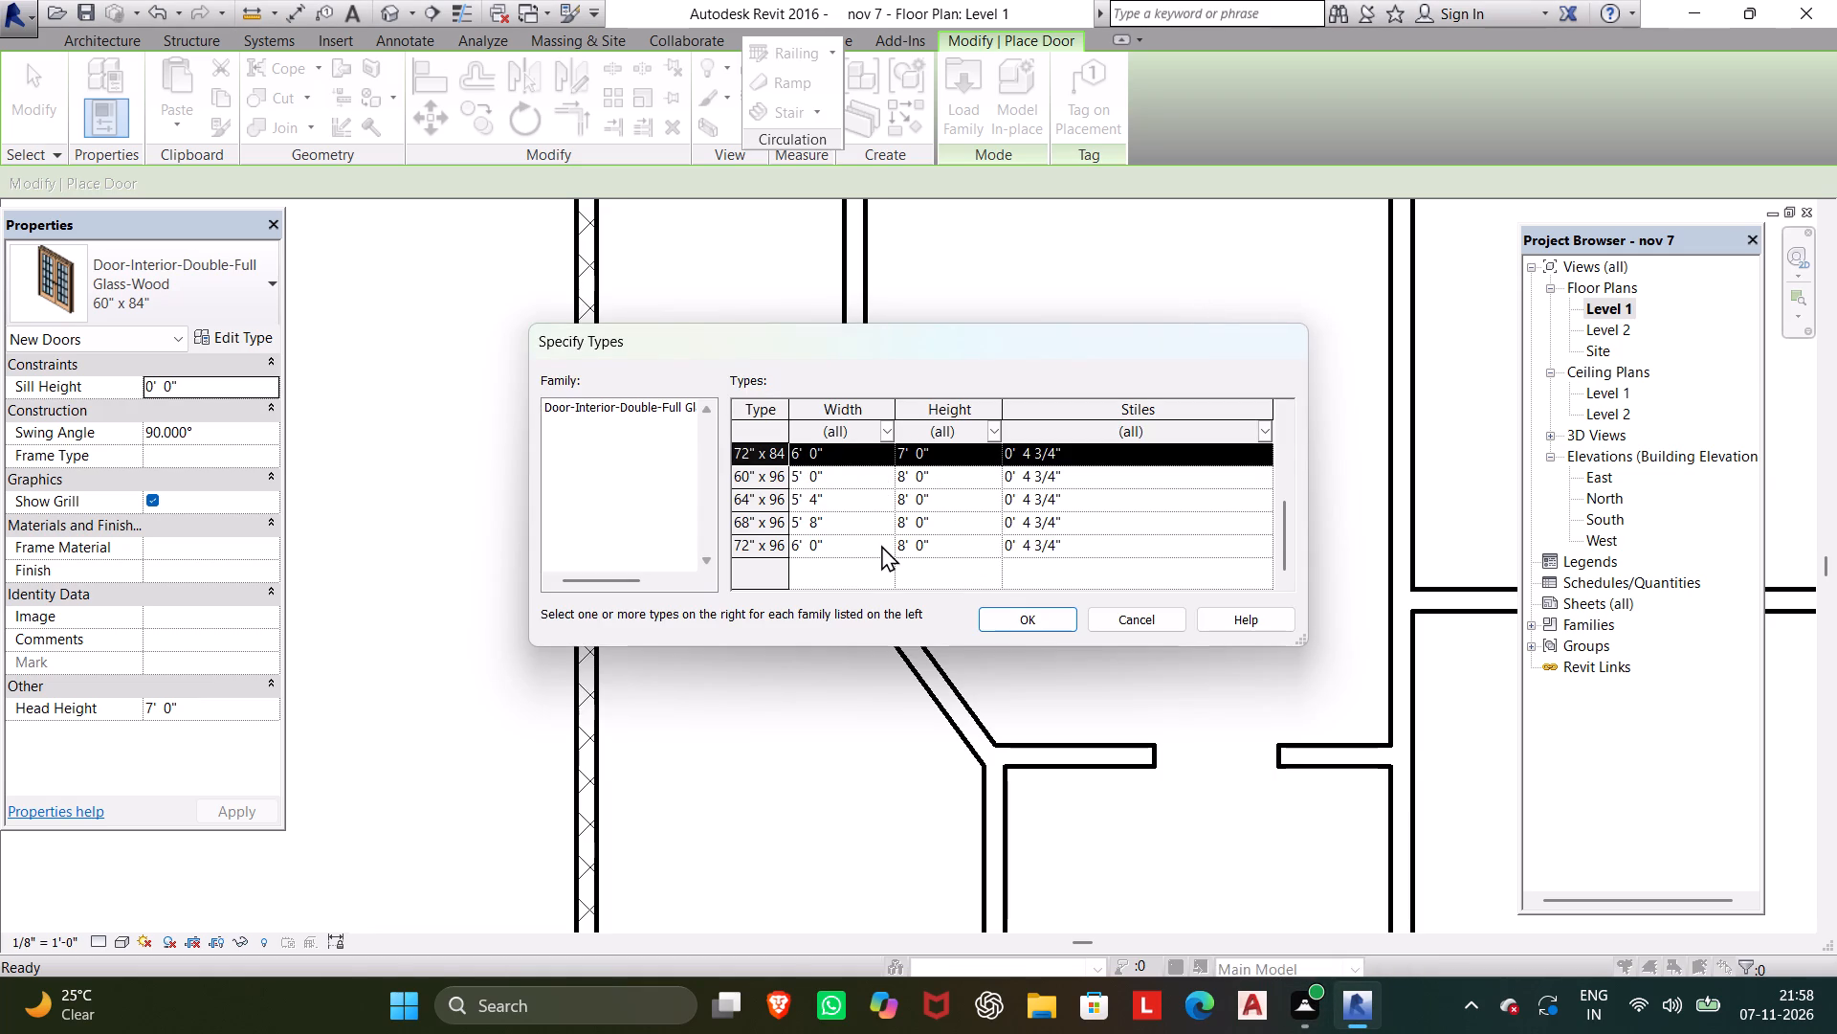
{"action": "left_click", "coordinate": [876, 546]}
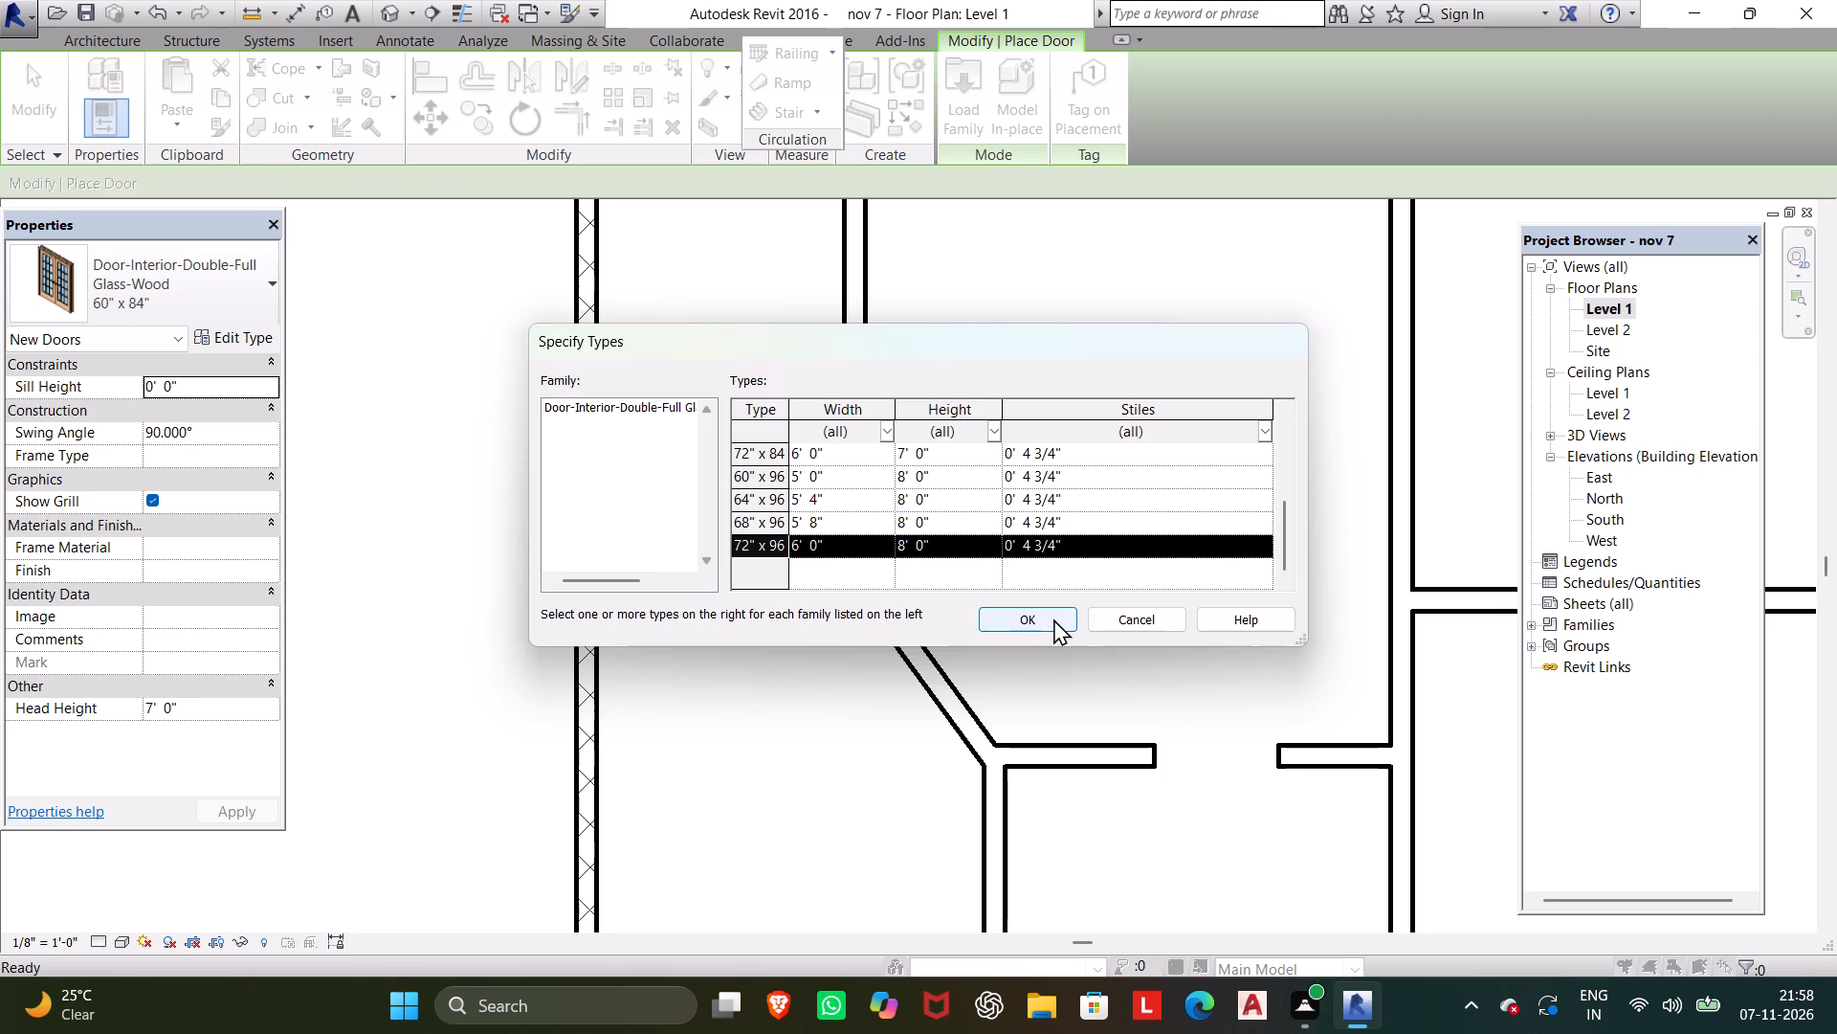
{"action": "left_click", "coordinate": [1053, 618]}
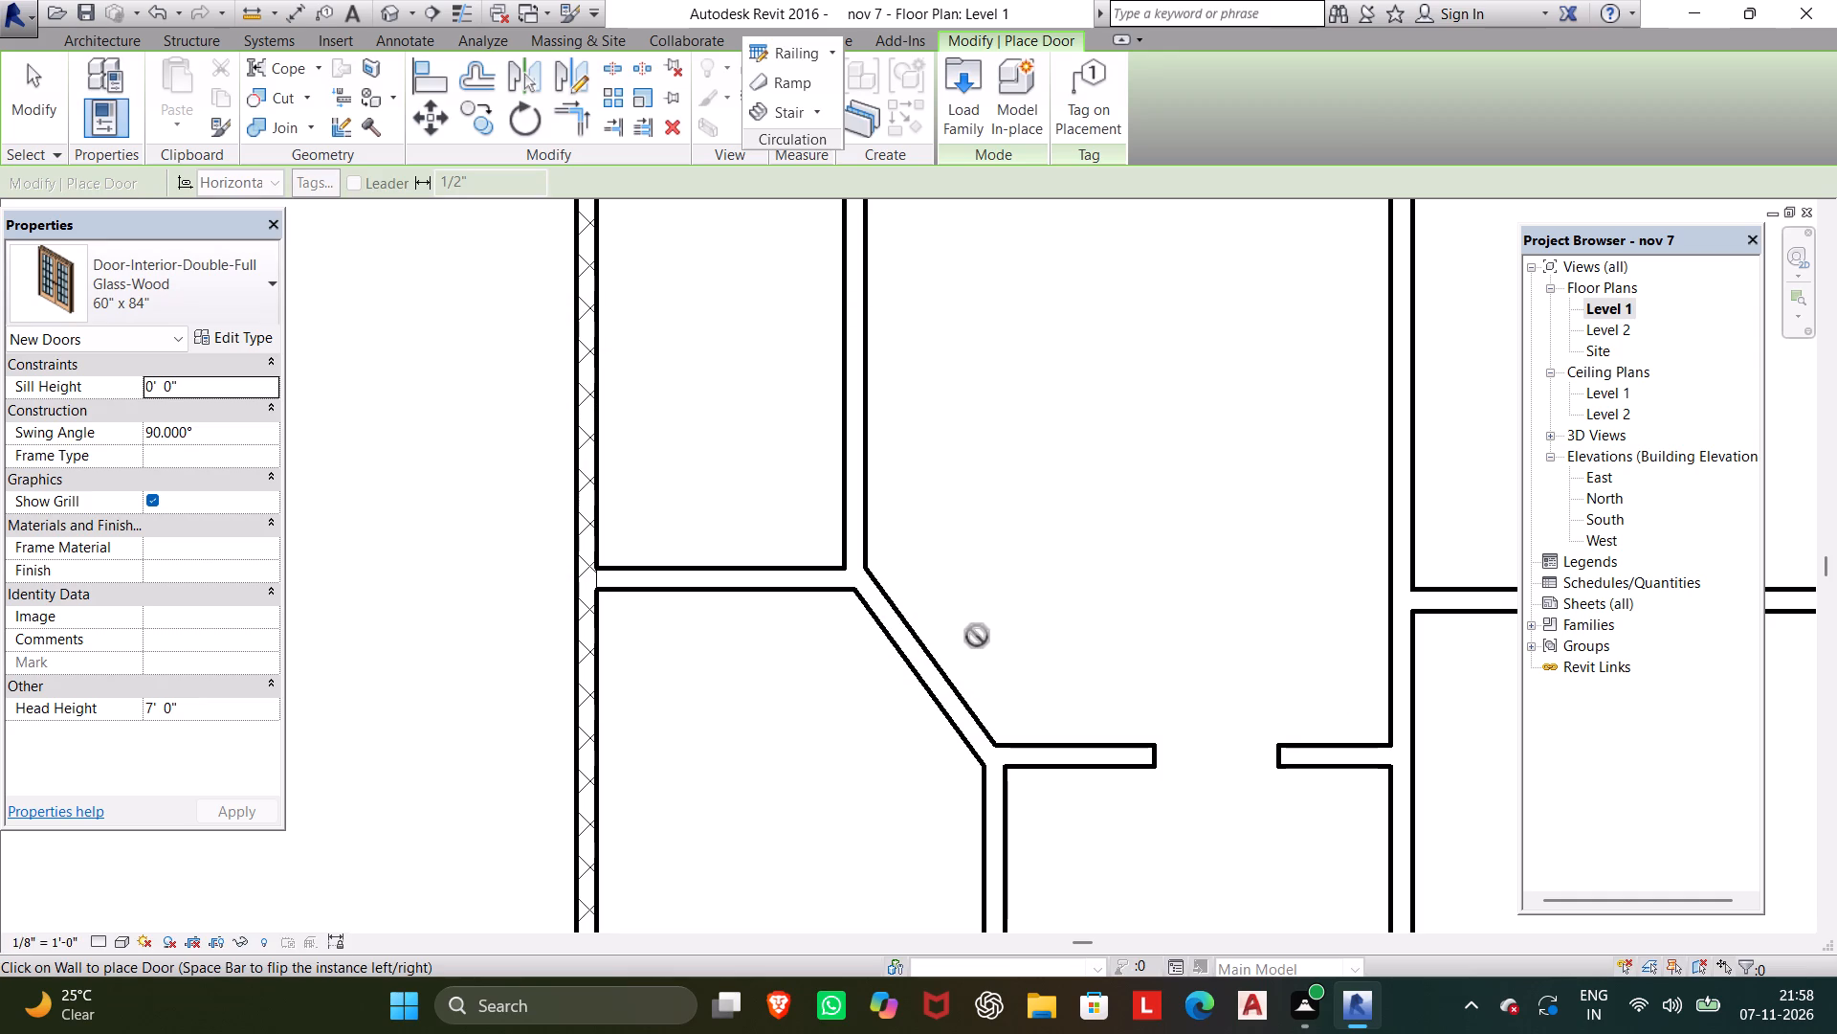
Place a Door-Interior-Double-Full Glass-Wood 60" x 84" door in the diagonal partition wall, with its leaves swinging into the central hall.
{"action": "left_click", "coordinate": [932, 663]}
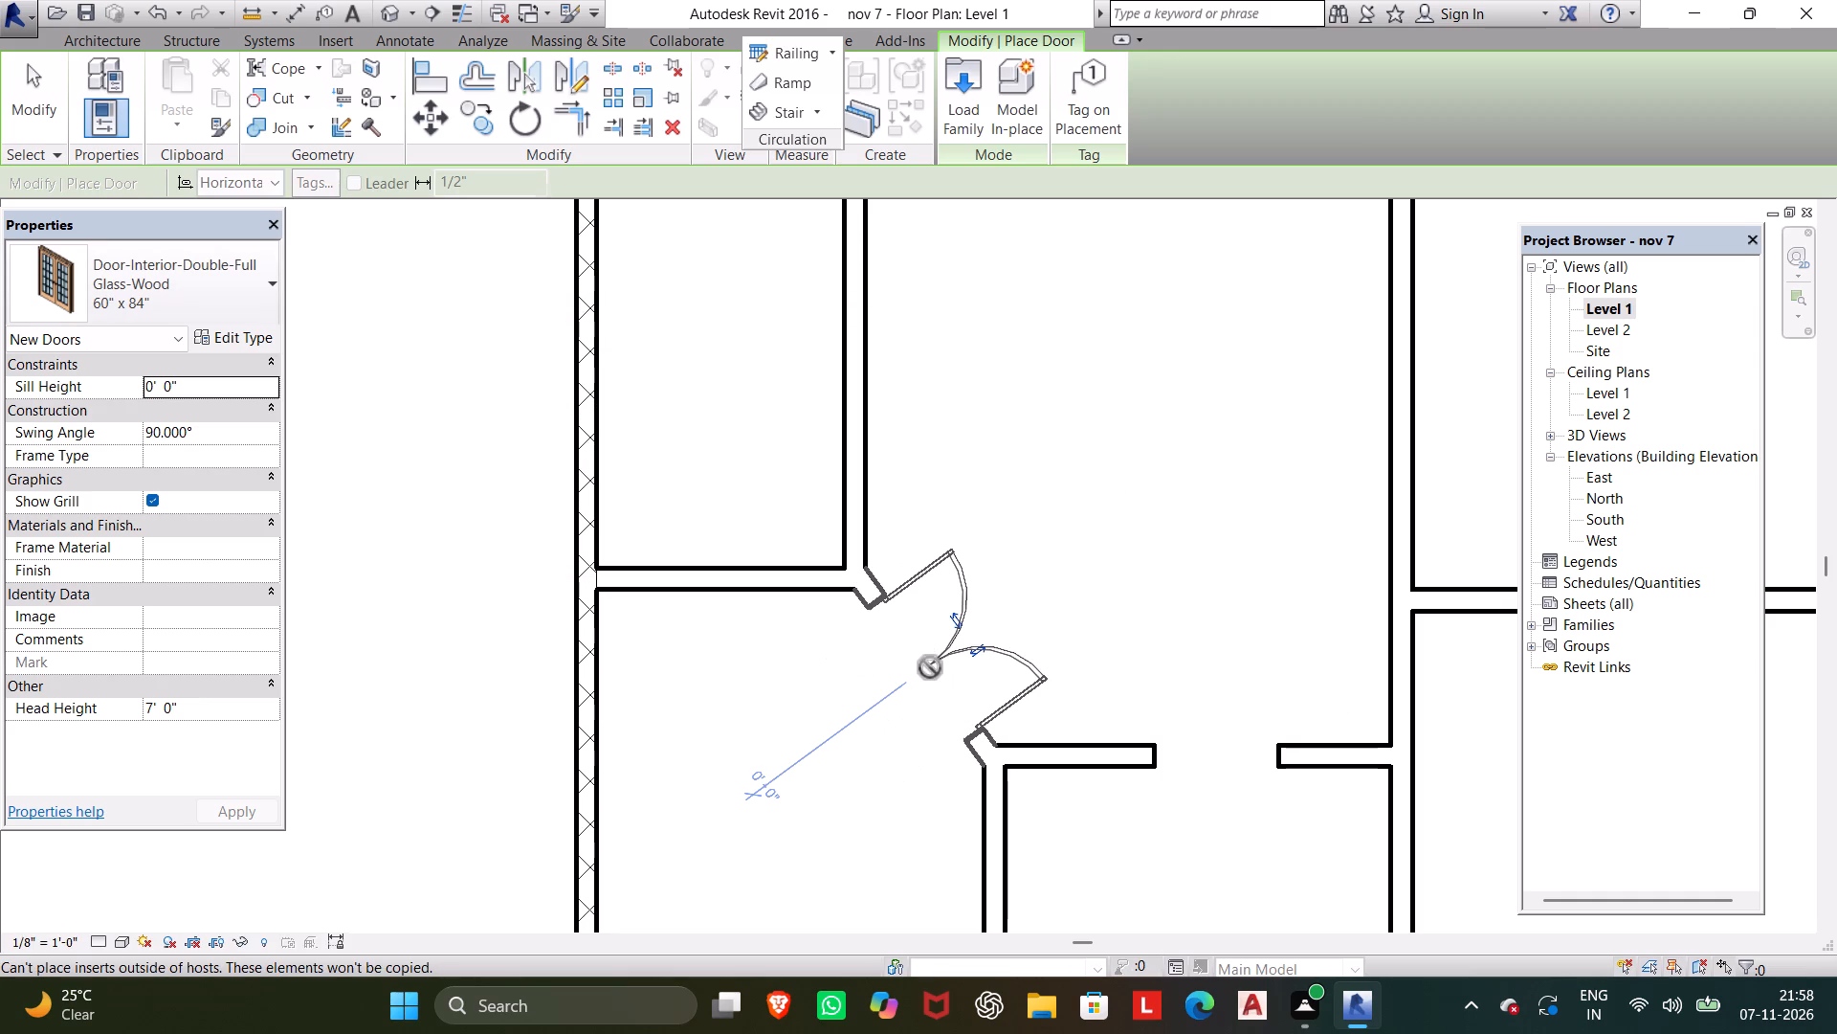
{"action": "key", "text": "Escape"}
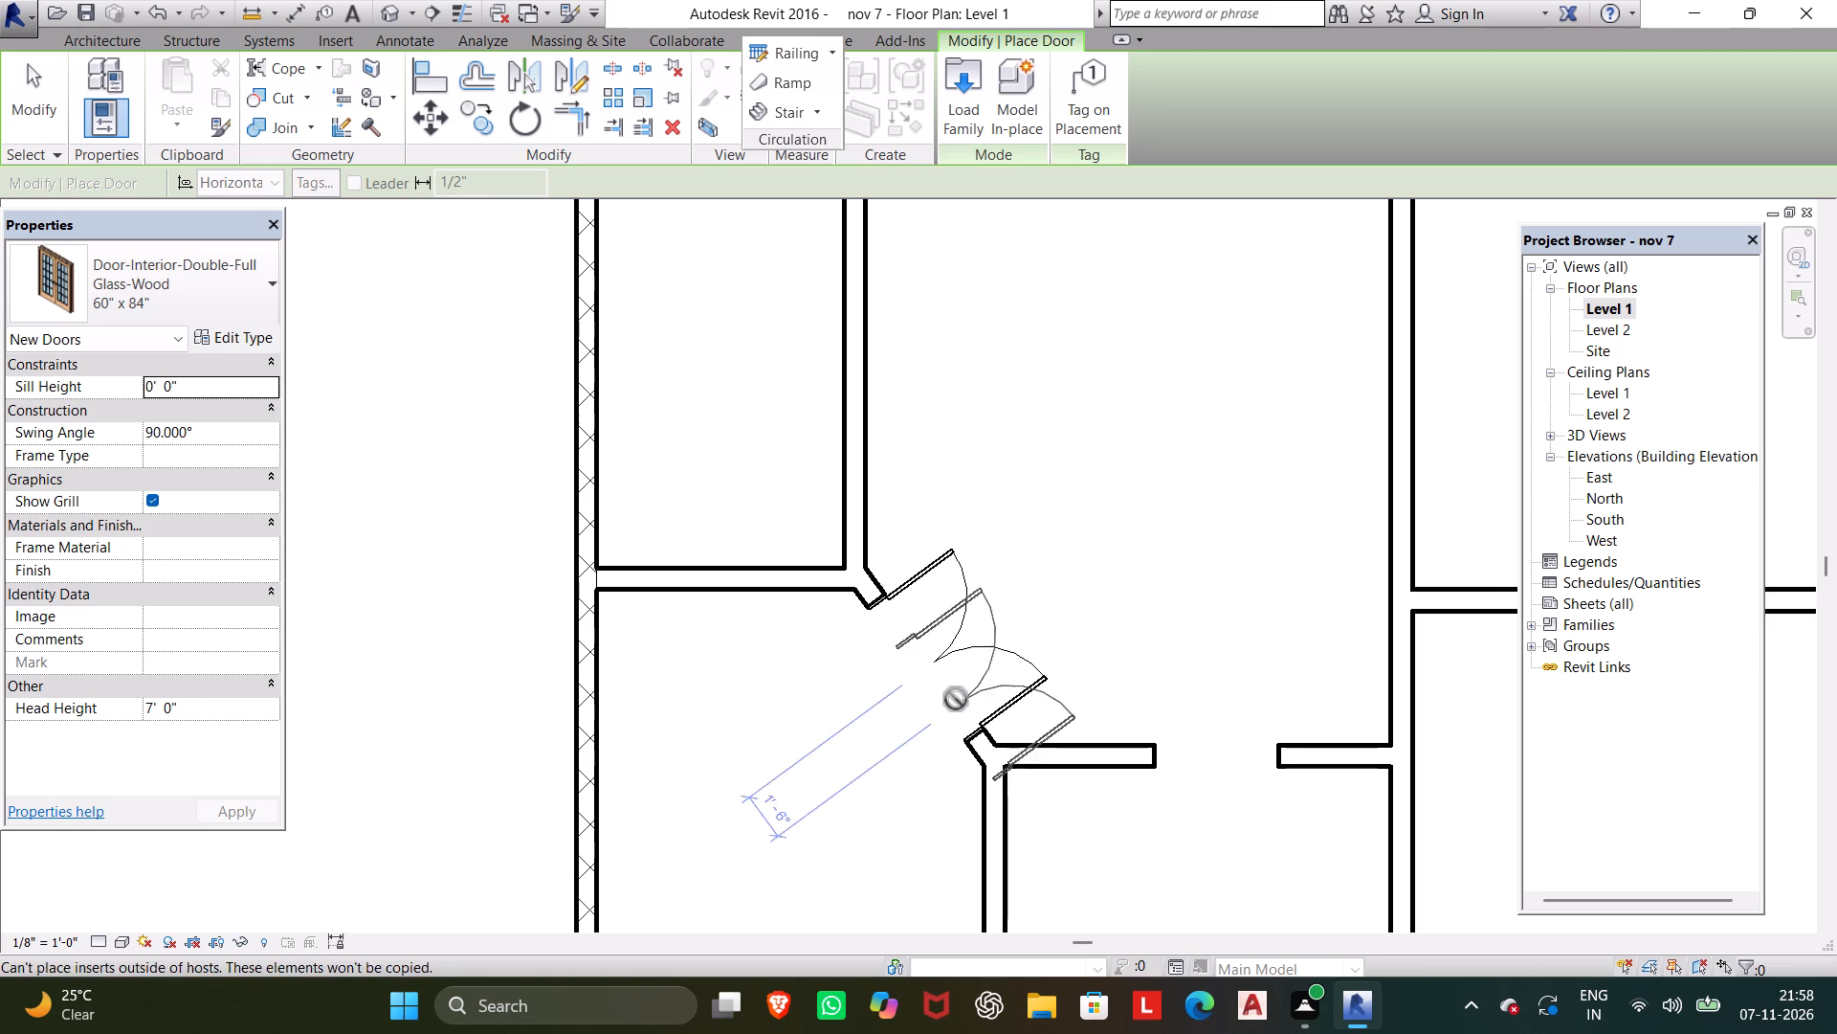
{"action": "key", "text": "Escape"}
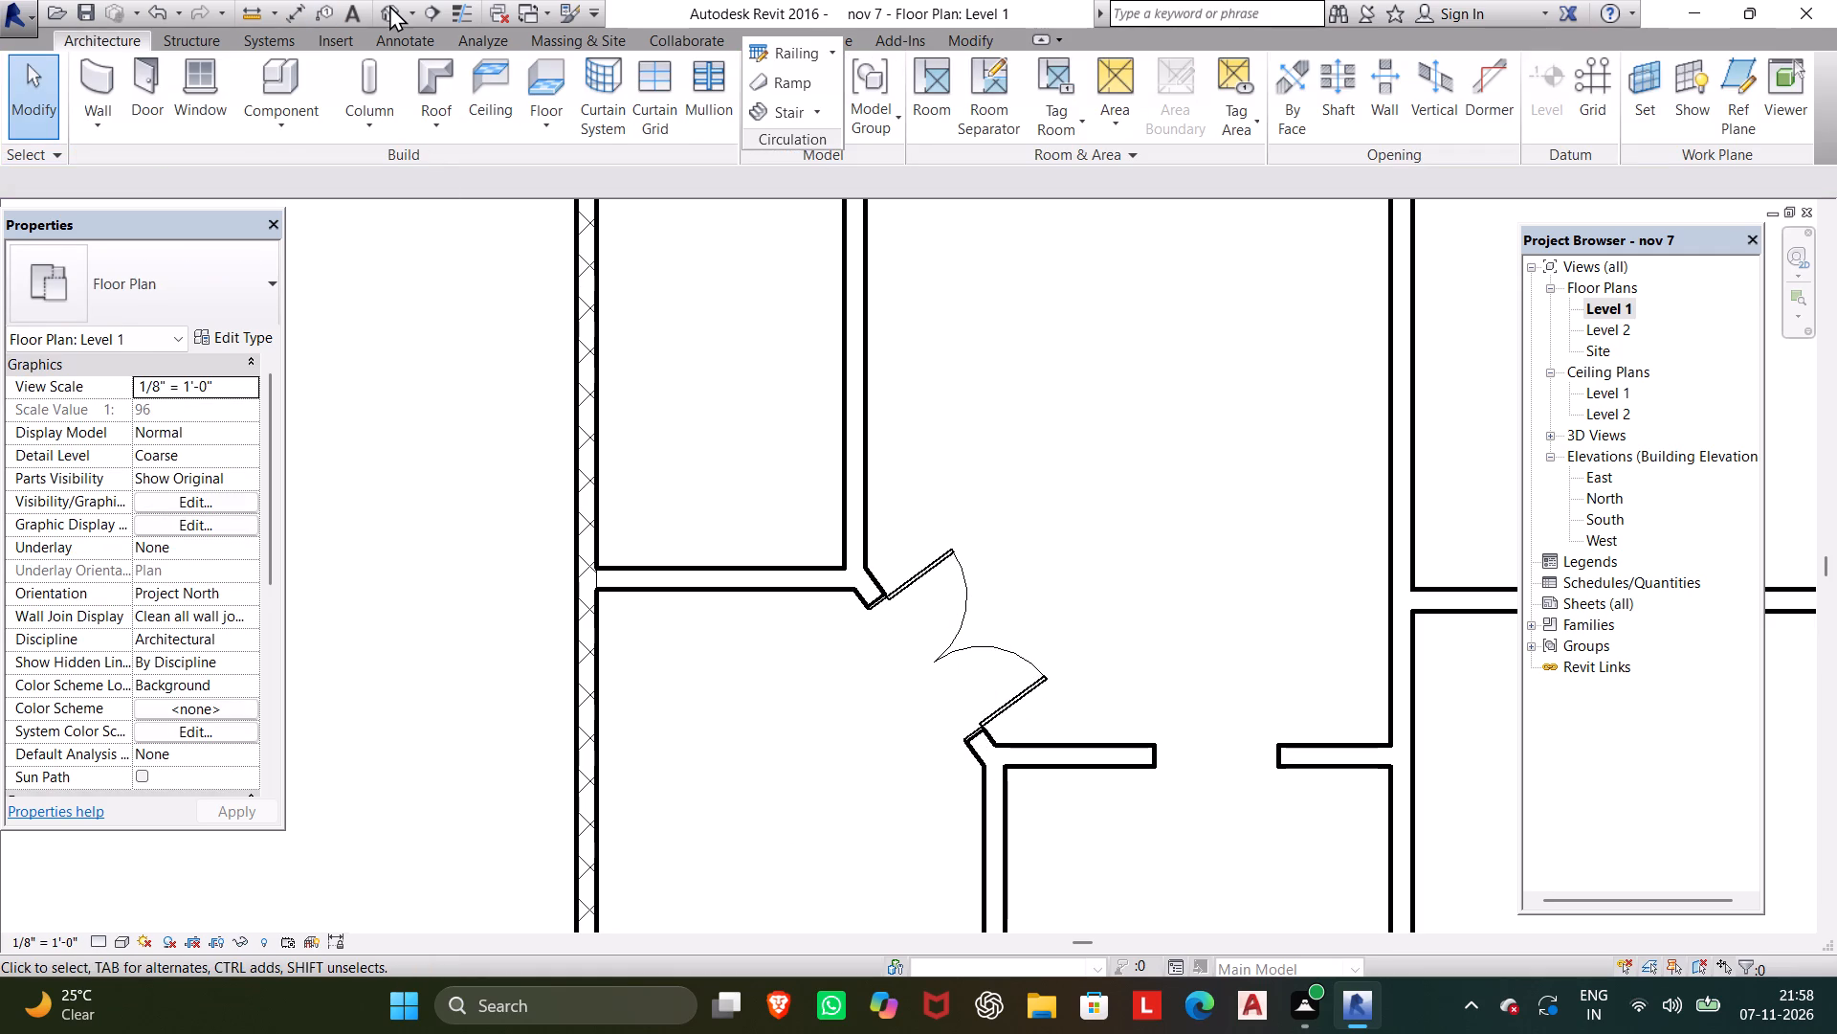
Examine the double glass door in the diagonal wall from several angles in 3D, and return to the Level 1 floor plan.
{"action": "left_click", "coordinate": [389, 5]}
{"action": "scroll", "coordinate": [1141, 788], "scroll_direction": "up", "scroll_amount": 4}
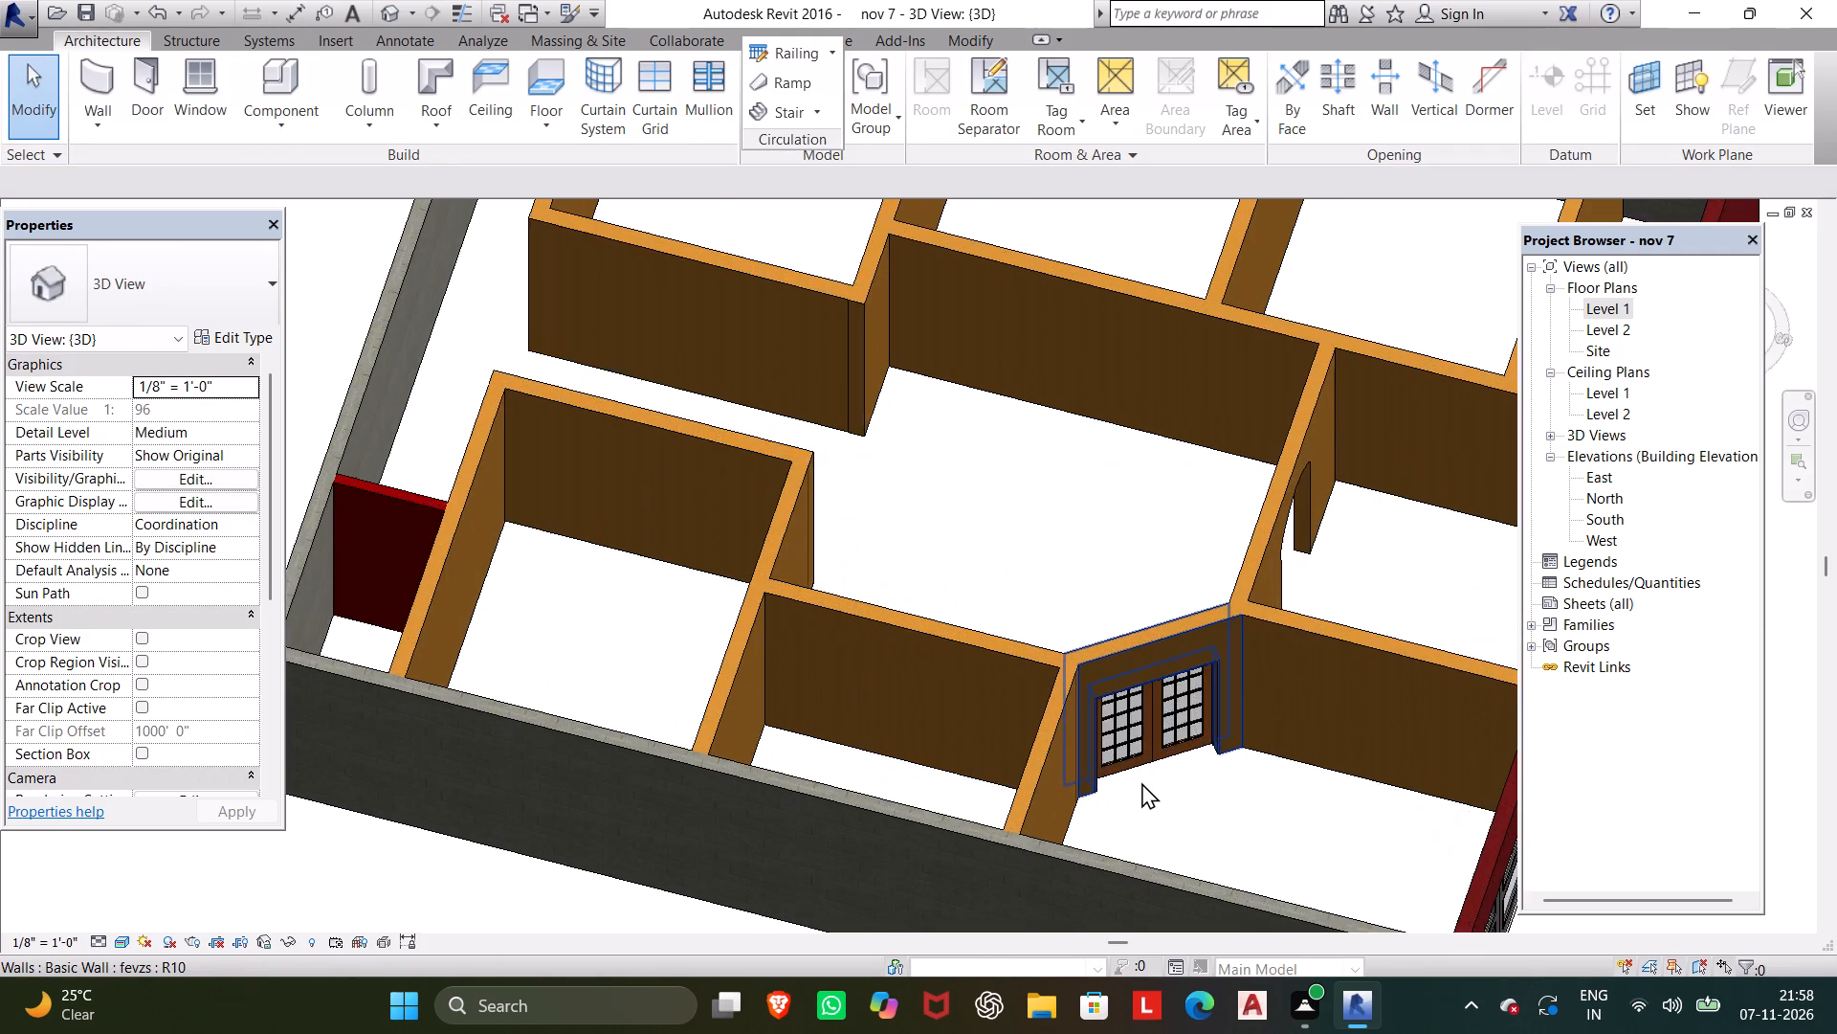
{"action": "scroll", "coordinate": [1141, 782], "scroll_direction": "up", "scroll_amount": 6}
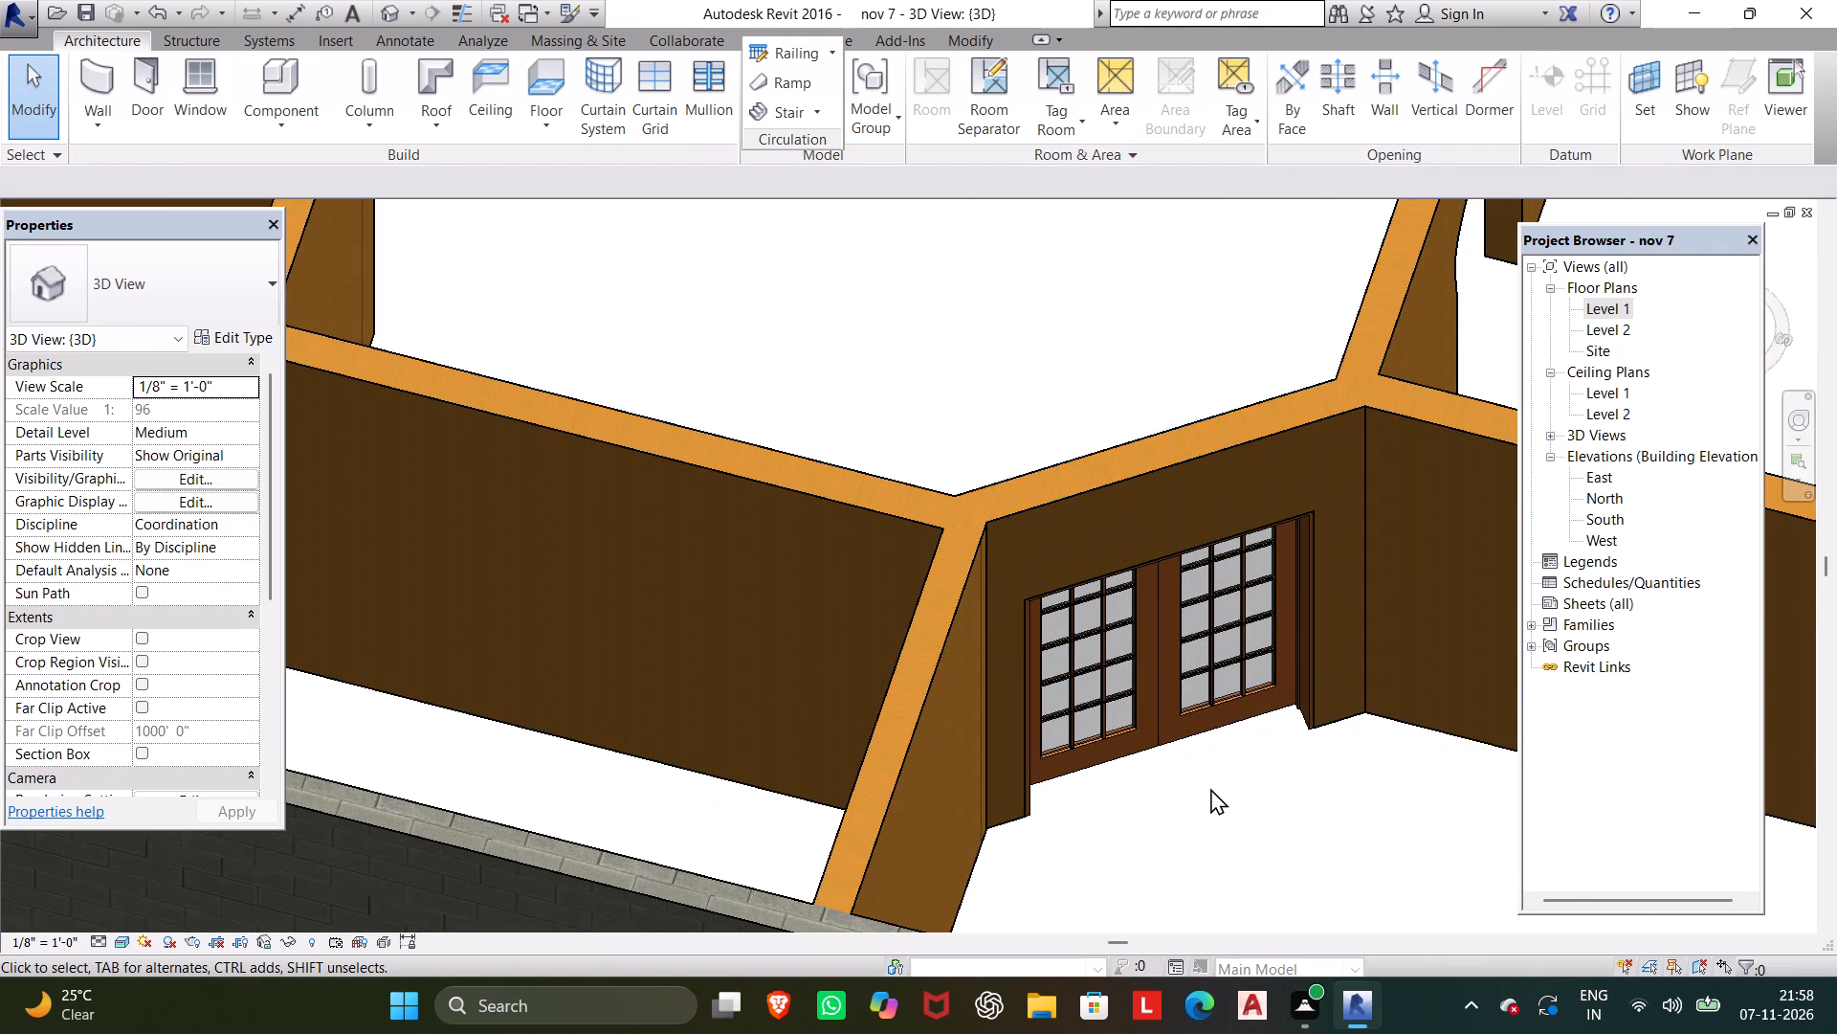
{"action": "middle_click_drag", "start_coordinate": [1185, 808], "coordinate": [1141, 808], "text": "shift"}
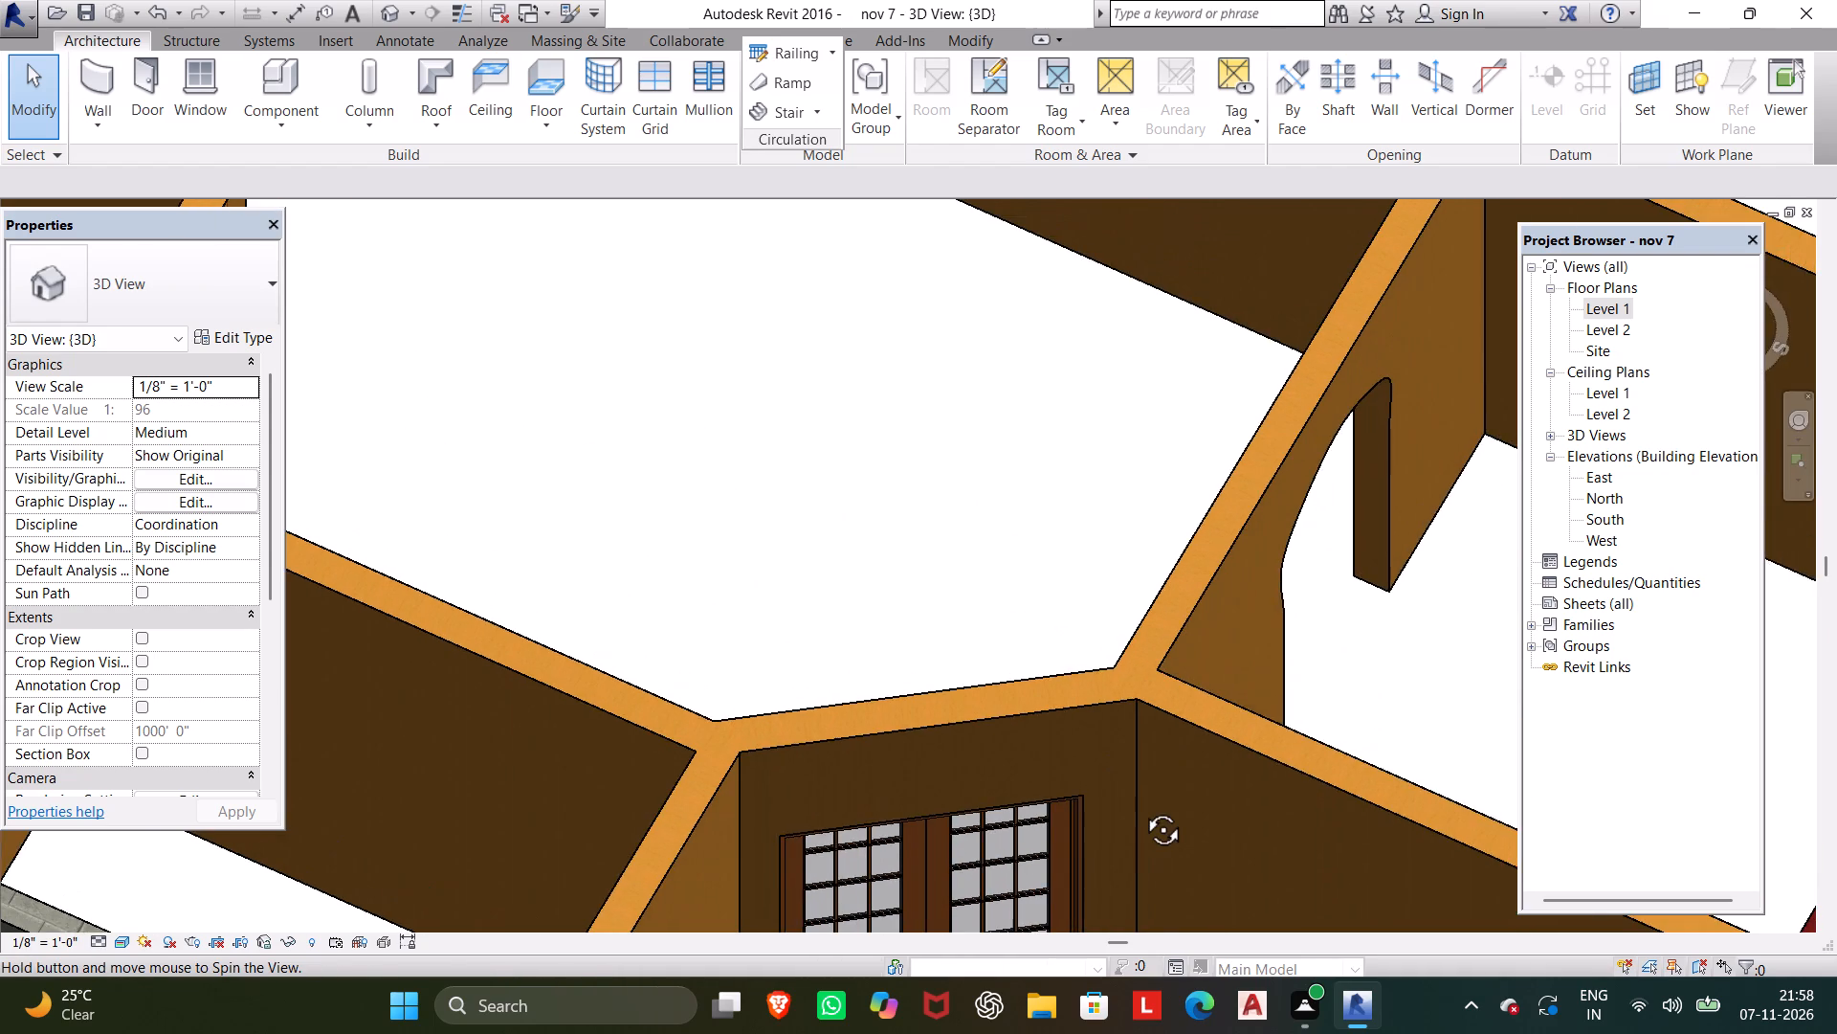
{"action": "middle_click_drag", "start_coordinate": [1141, 808], "coordinate": [1047, 472], "text": "shift"}
{"action": "scroll", "coordinate": [925, 650], "scroll_direction": "up", "scroll_amount": 3}
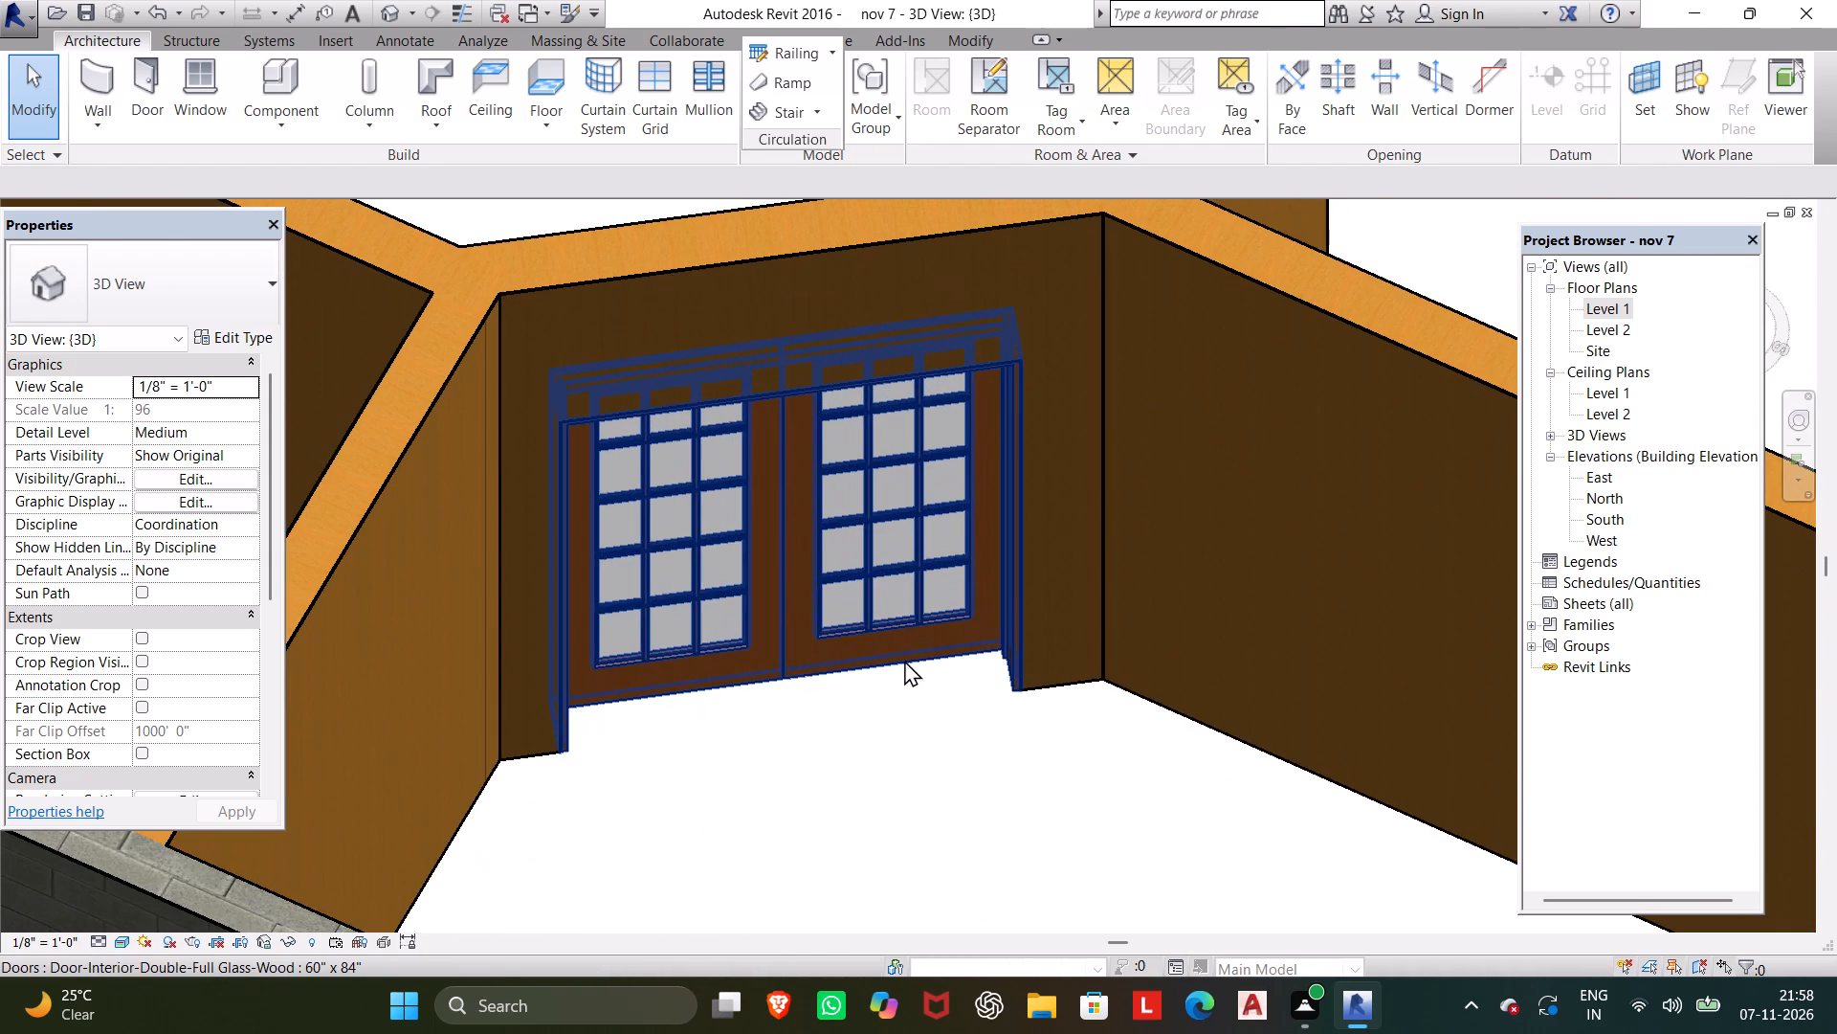
{"action": "left_click", "coordinate": [888, 653]}
{"action": "left_click", "coordinate": [777, 619]}
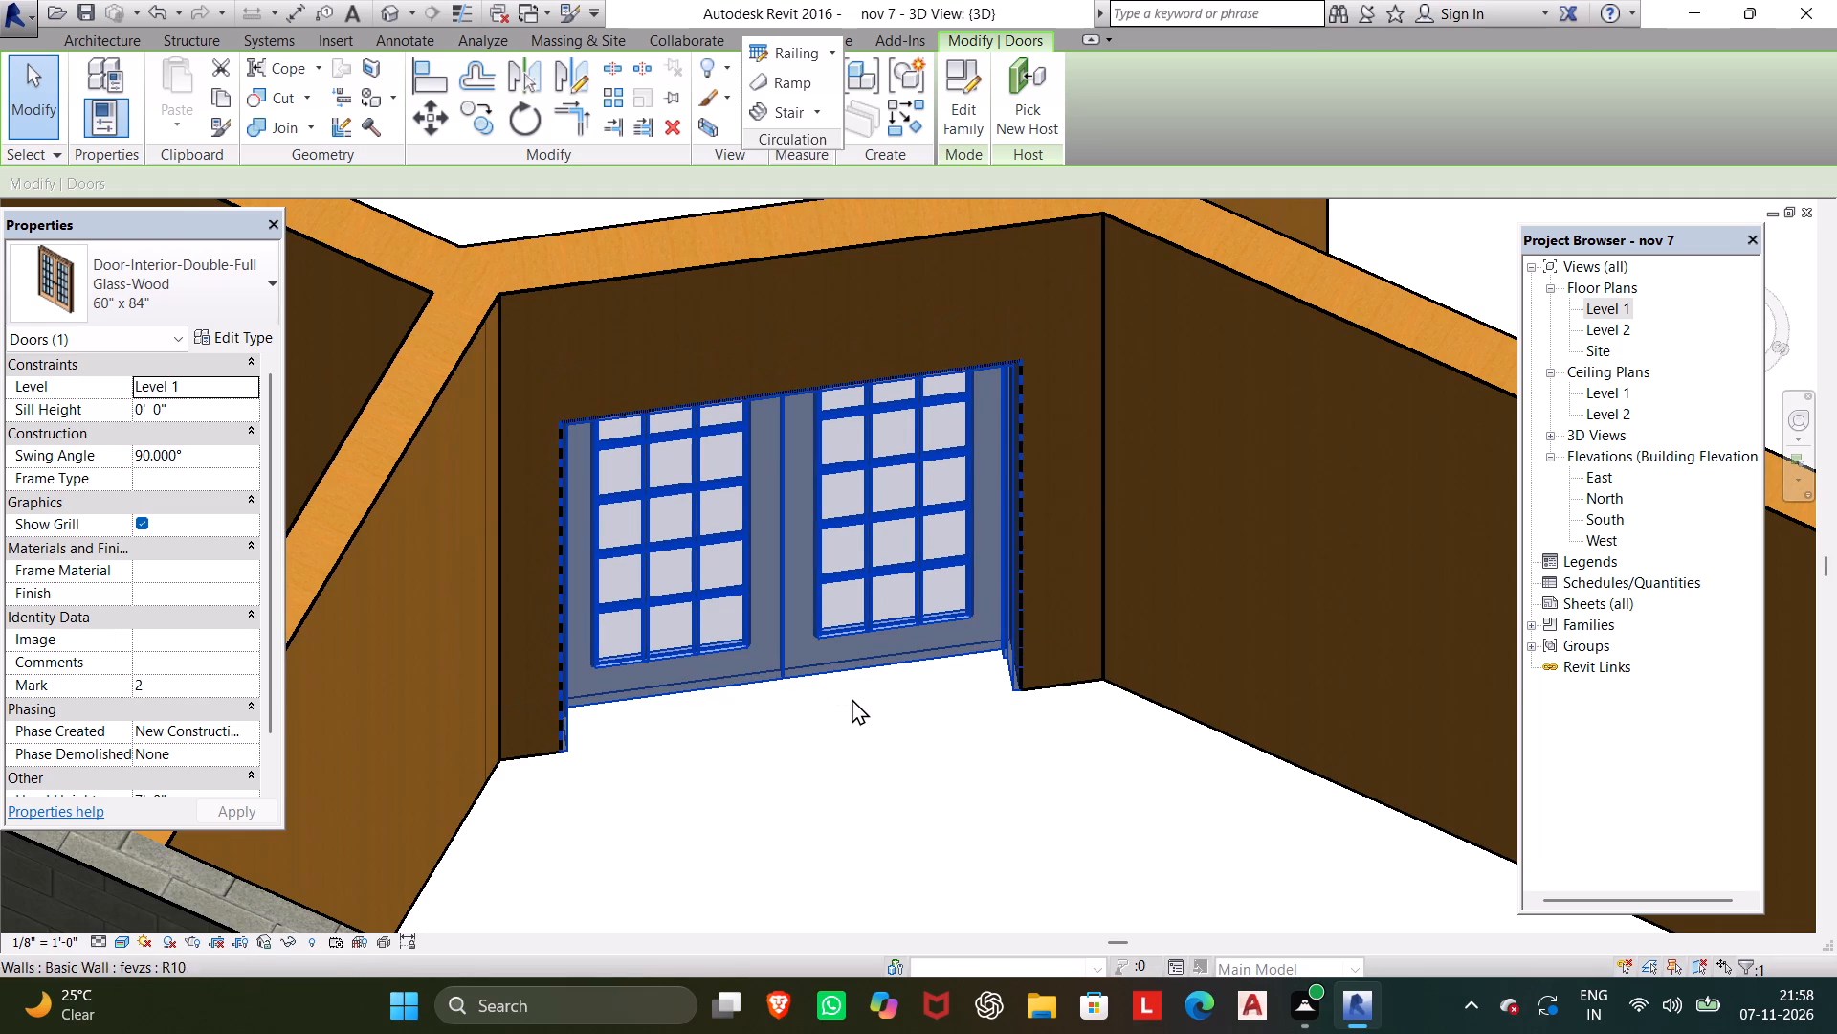
{"action": "middle_click_drag", "start_coordinate": [855, 731], "coordinate": [1469, 799], "text": "shift"}
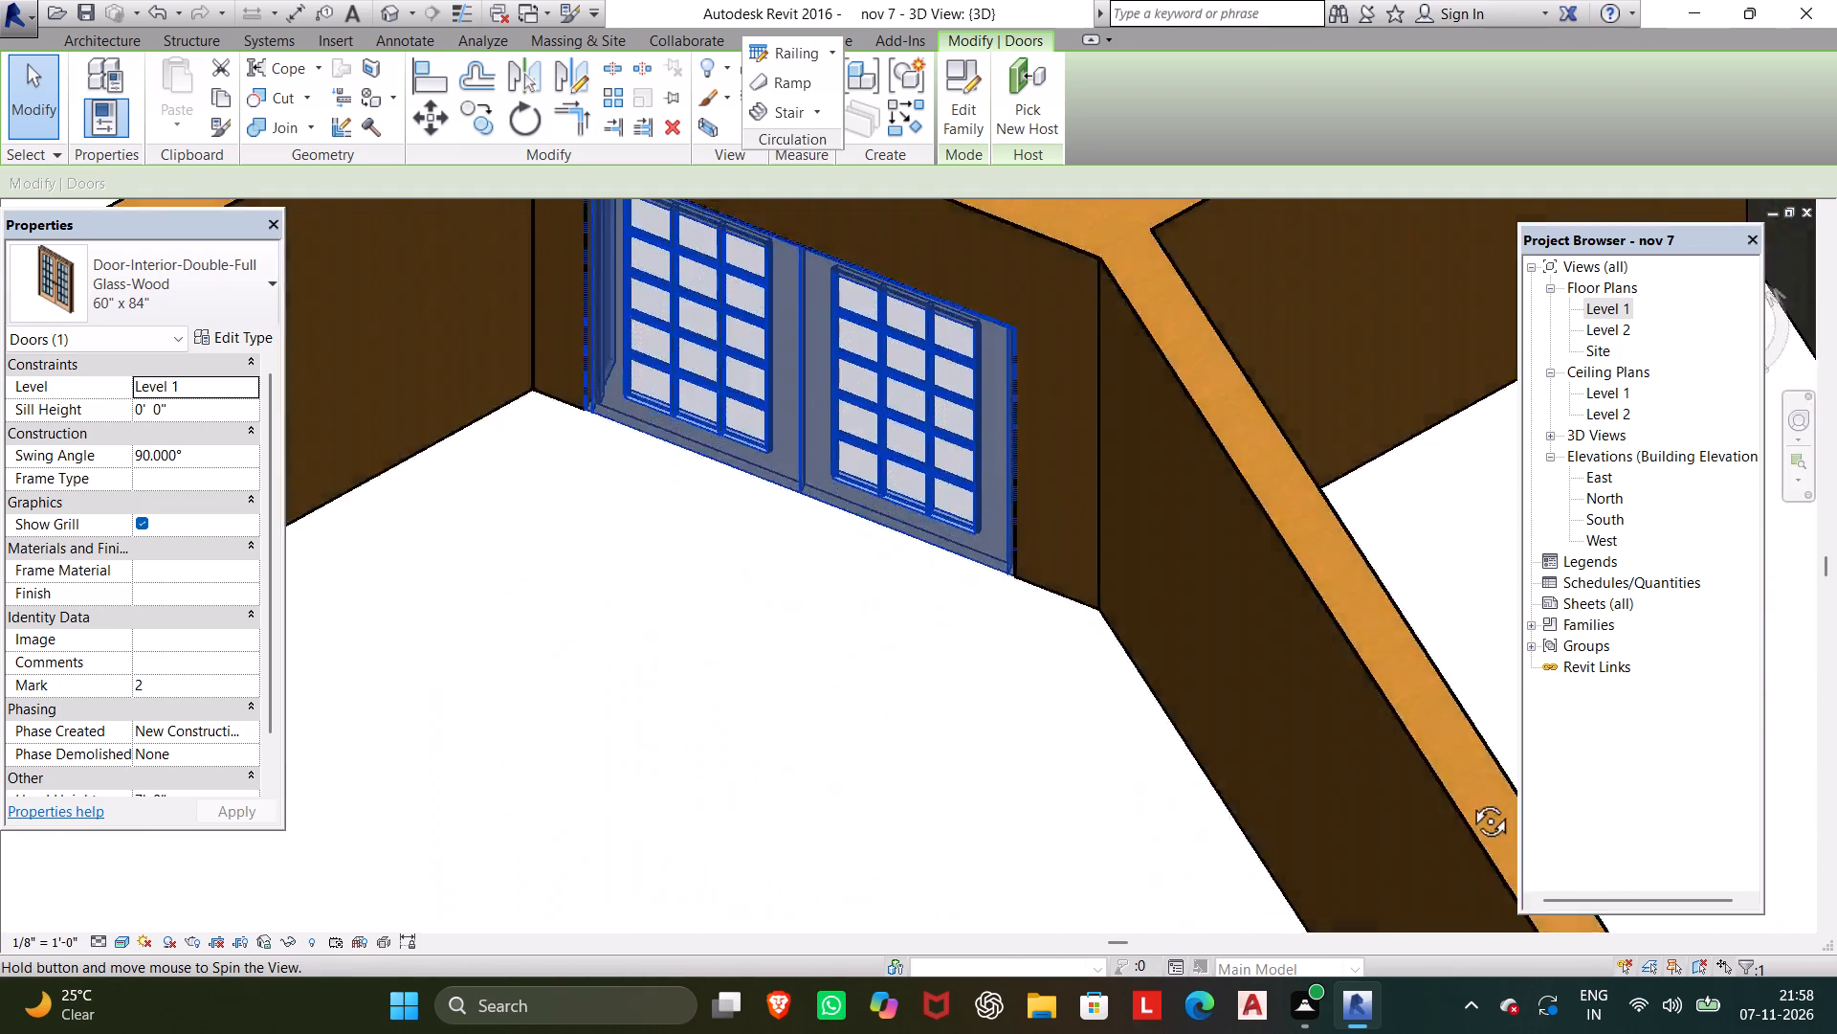
{"action": "middle_click_drag", "start_coordinate": [1469, 799], "coordinate": [1581, 561], "text": "shift"}
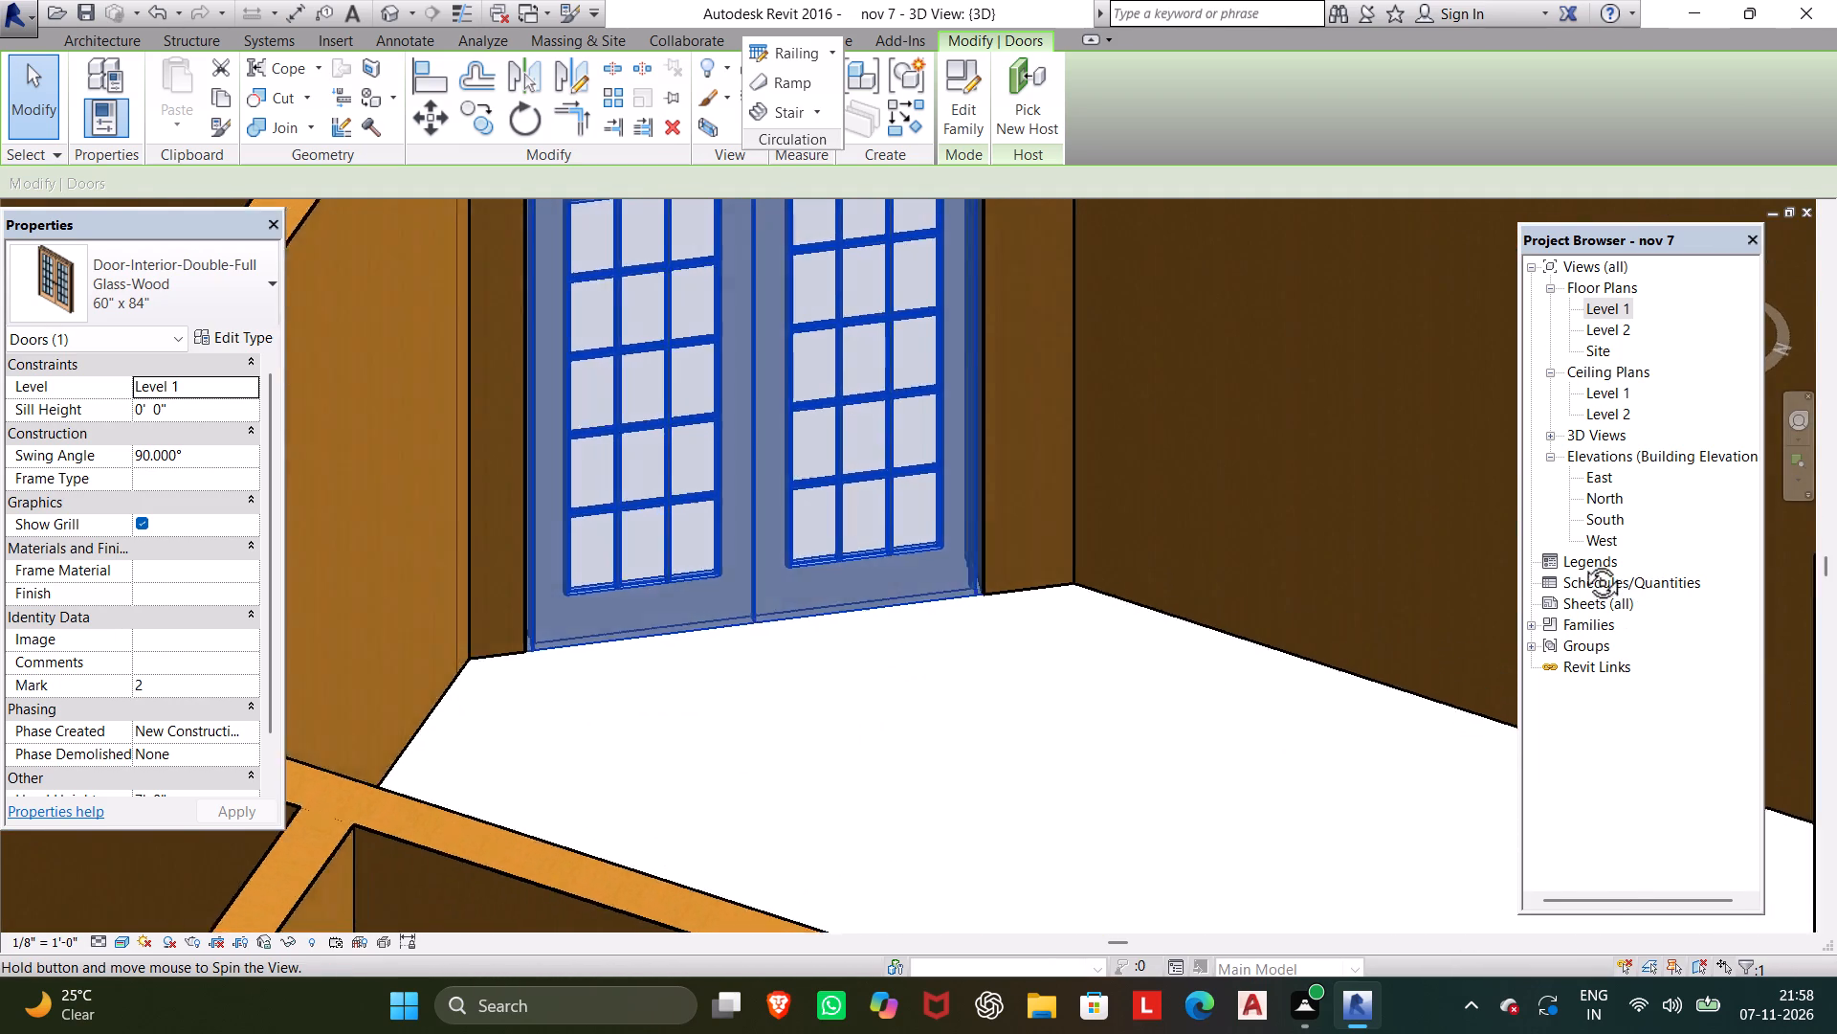
{"action": "middle_click_drag", "start_coordinate": [1581, 561], "coordinate": [746, 455], "text": "shift"}
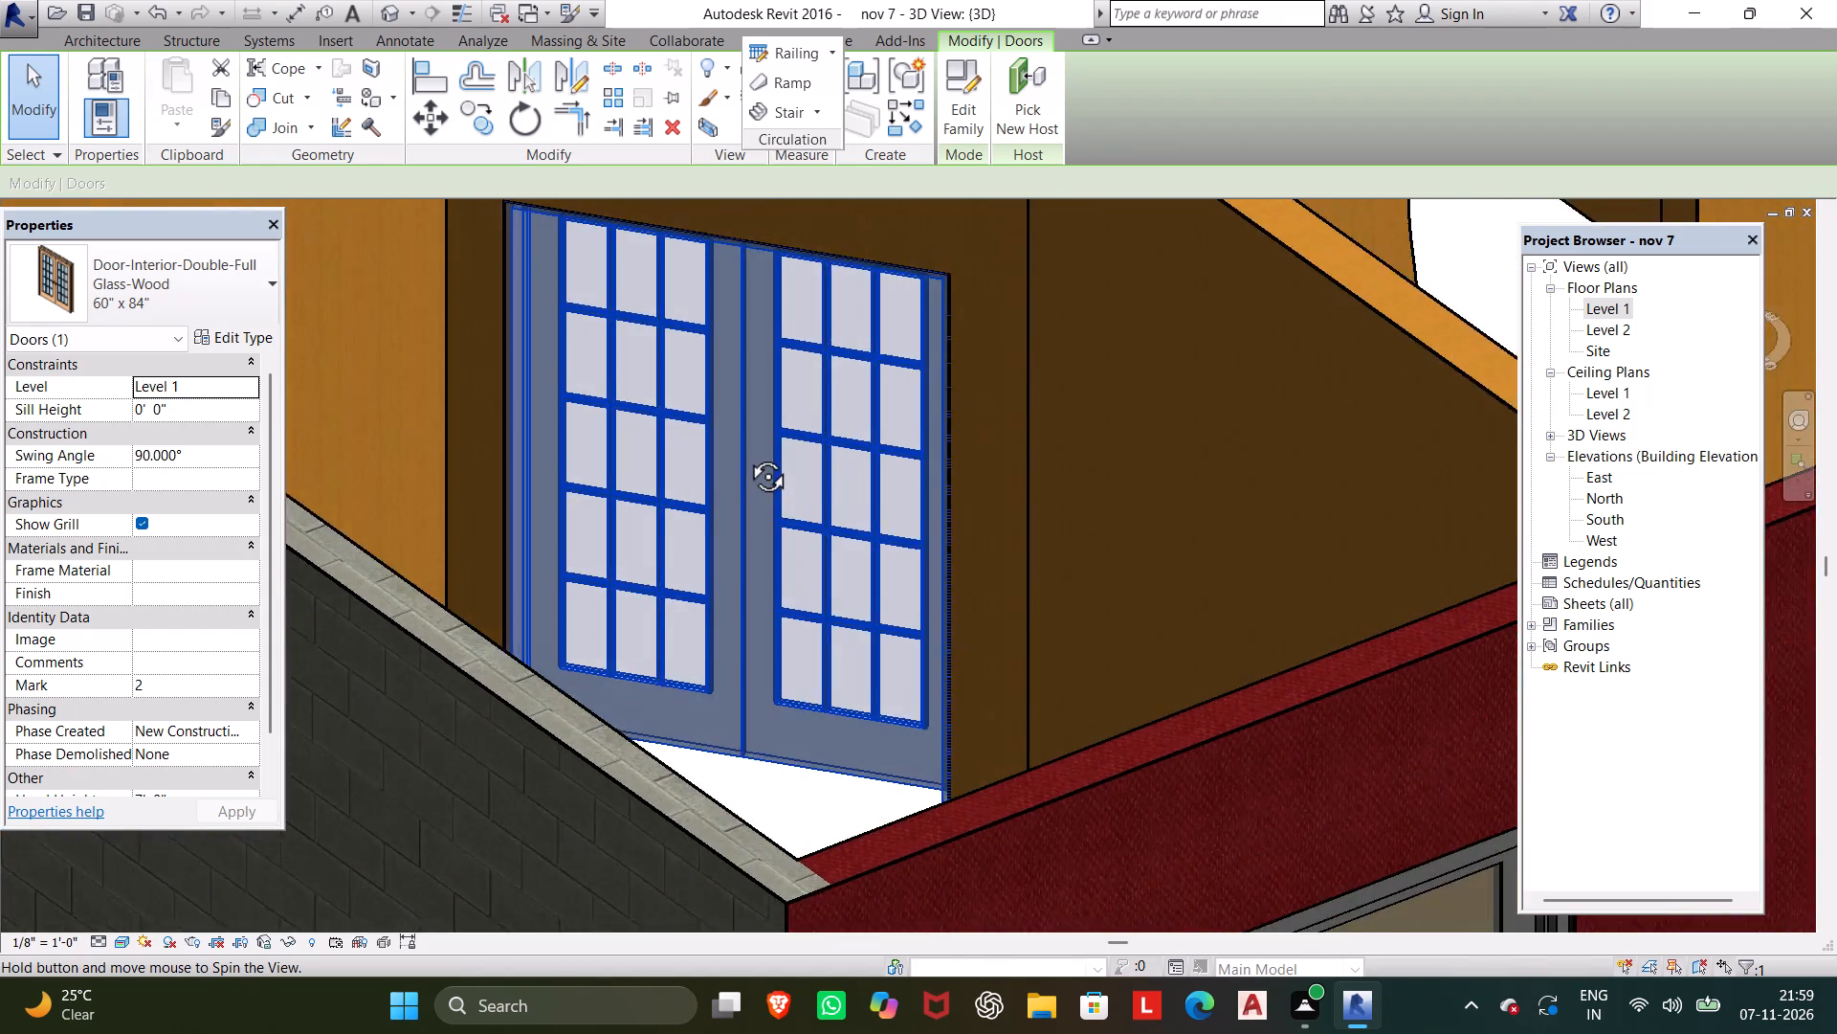
{"action": "middle_click_drag", "start_coordinate": [746, 455], "coordinate": [800, 505], "text": "shift"}
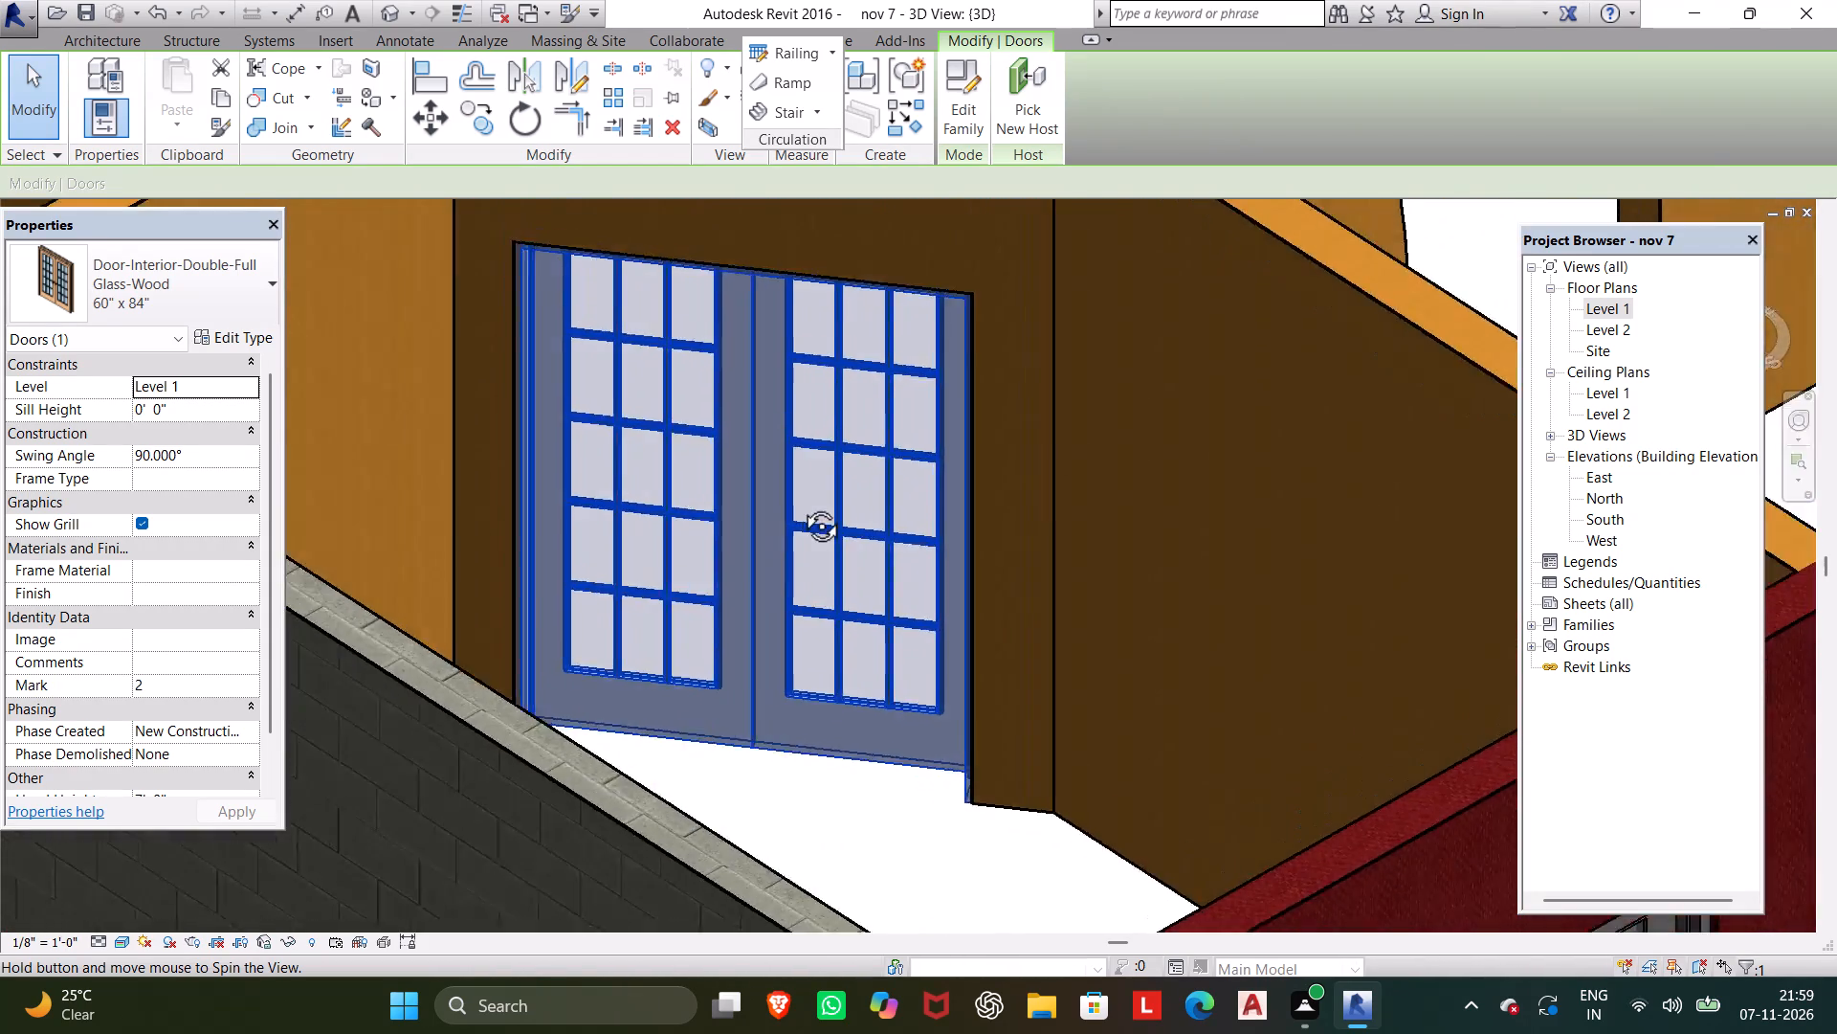
{"action": "middle_click_drag", "start_coordinate": [800, 505], "coordinate": [813, 718], "text": "shift"}
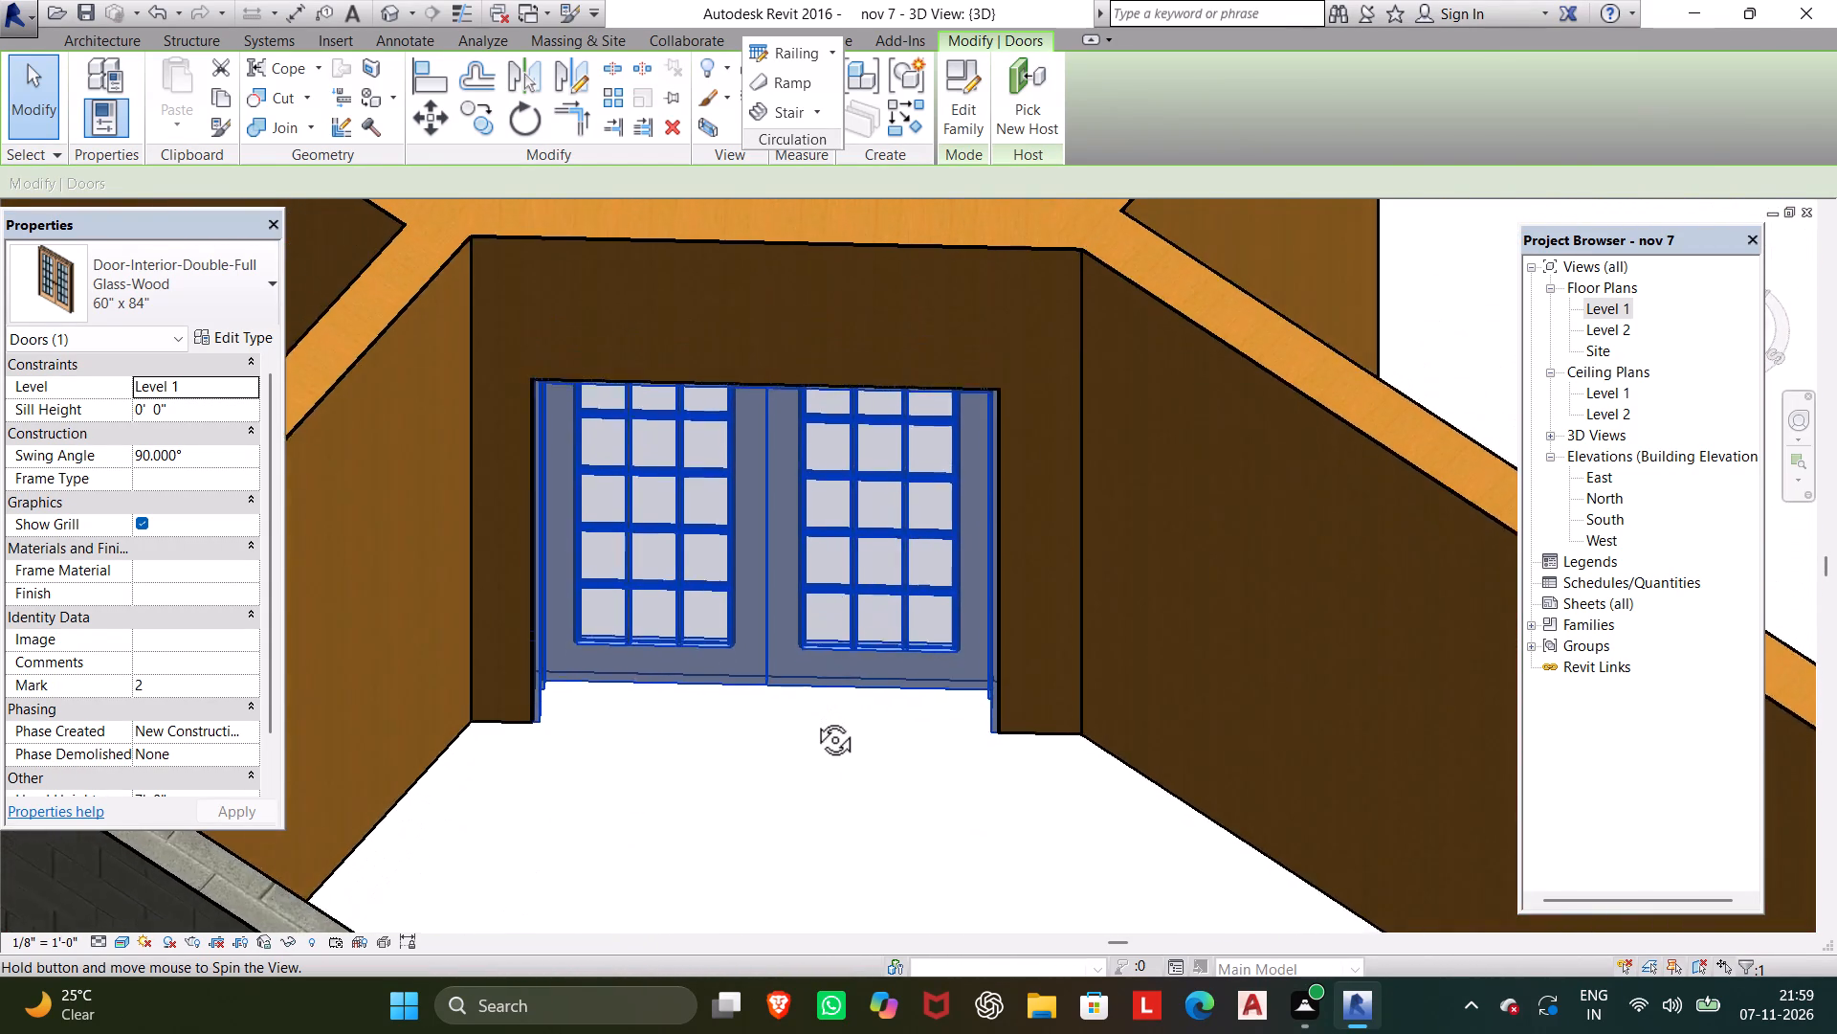
{"action": "middle_click_drag", "start_coordinate": [813, 718], "coordinate": [824, 687], "text": "shift"}
{"action": "scroll", "coordinate": [824, 689], "scroll_direction": "up", "scroll_amount": 1}
{"action": "key", "text": "Escape"}
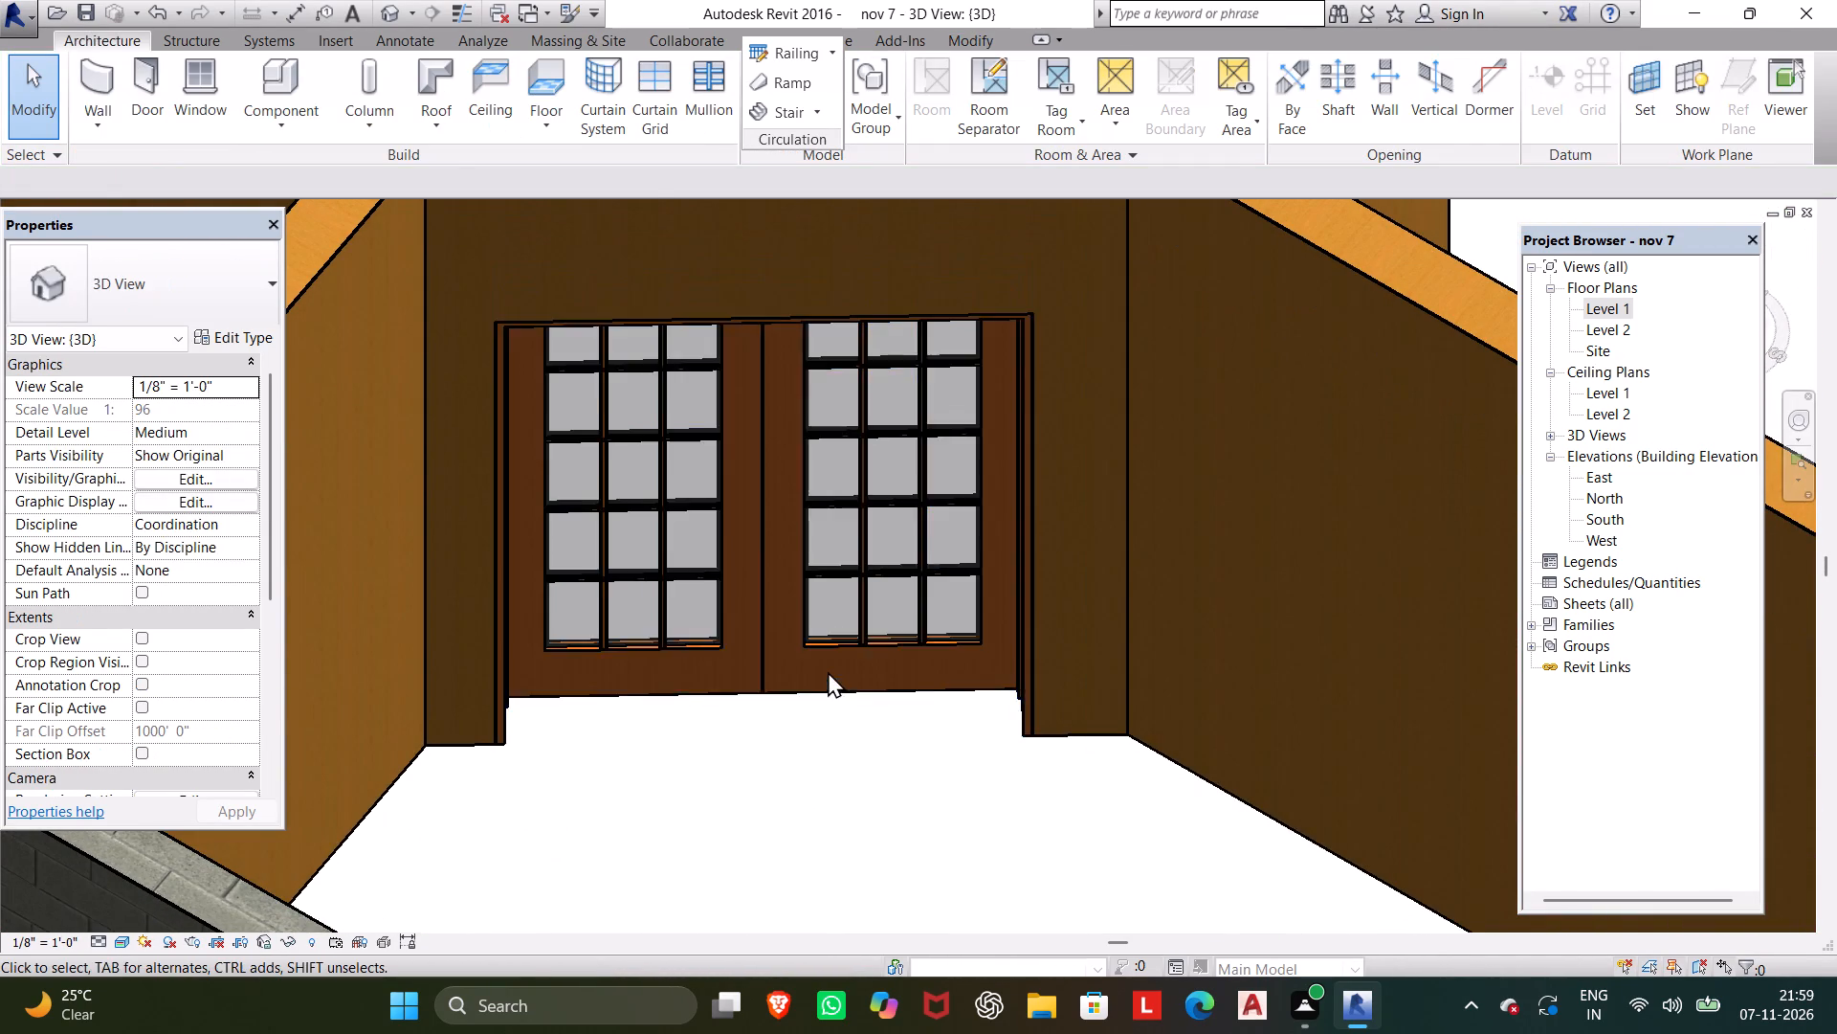
{"action": "scroll", "coordinate": [828, 667], "scroll_direction": "down", "scroll_amount": 6}
{"action": "middle_click_drag", "start_coordinate": [816, 661], "coordinate": [794, 789]}
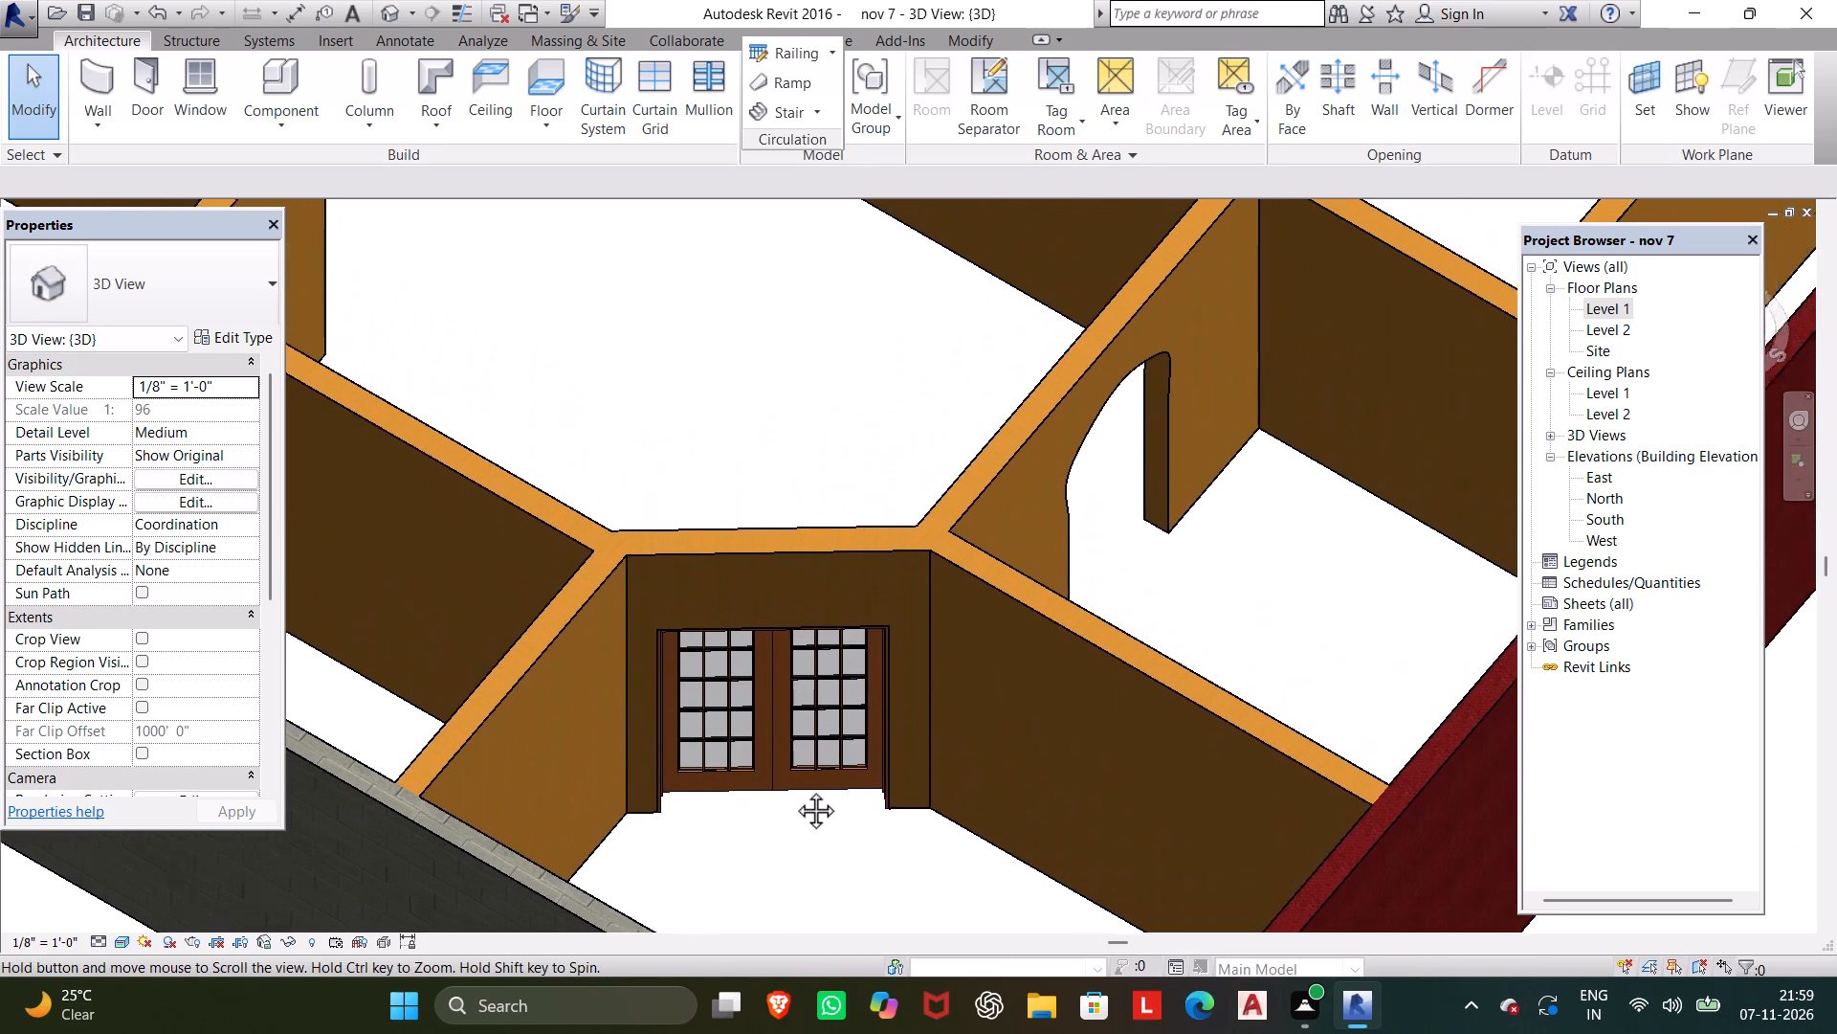
{"action": "middle_click_drag", "start_coordinate": [794, 789], "coordinate": [807, 777]}
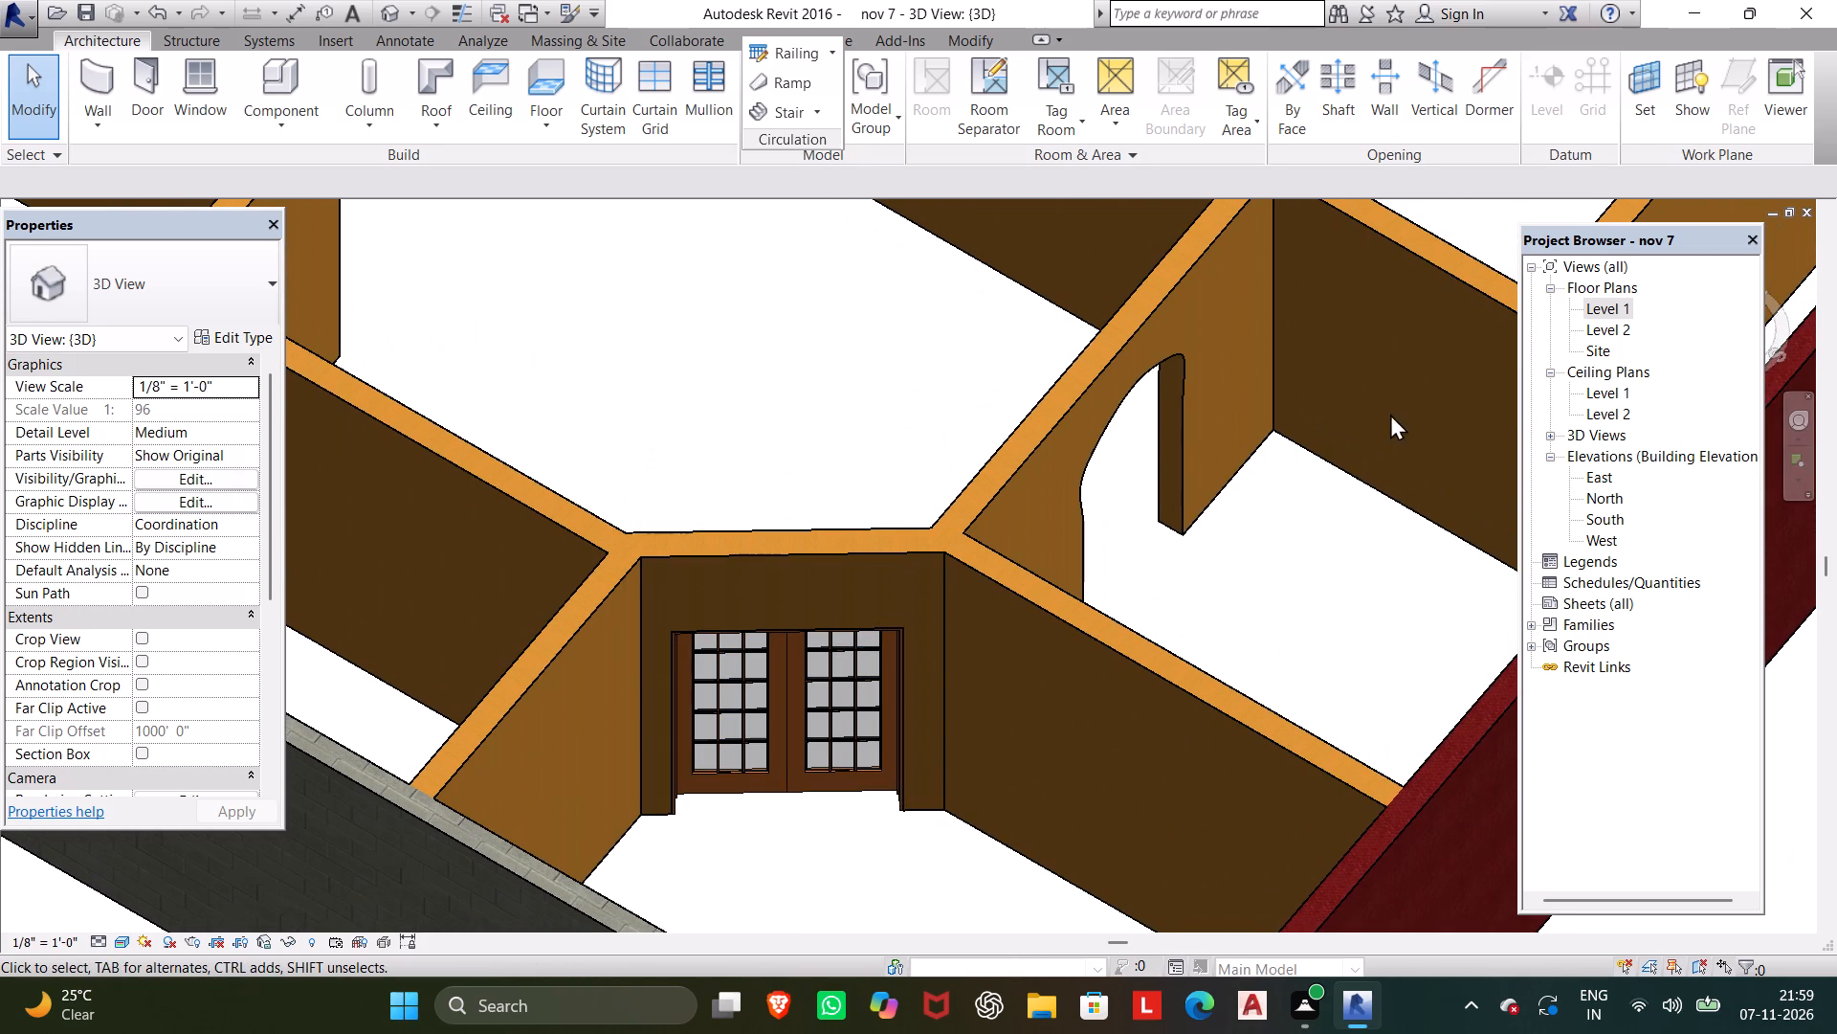
{"action": "double_click", "coordinate": [1603, 314]}
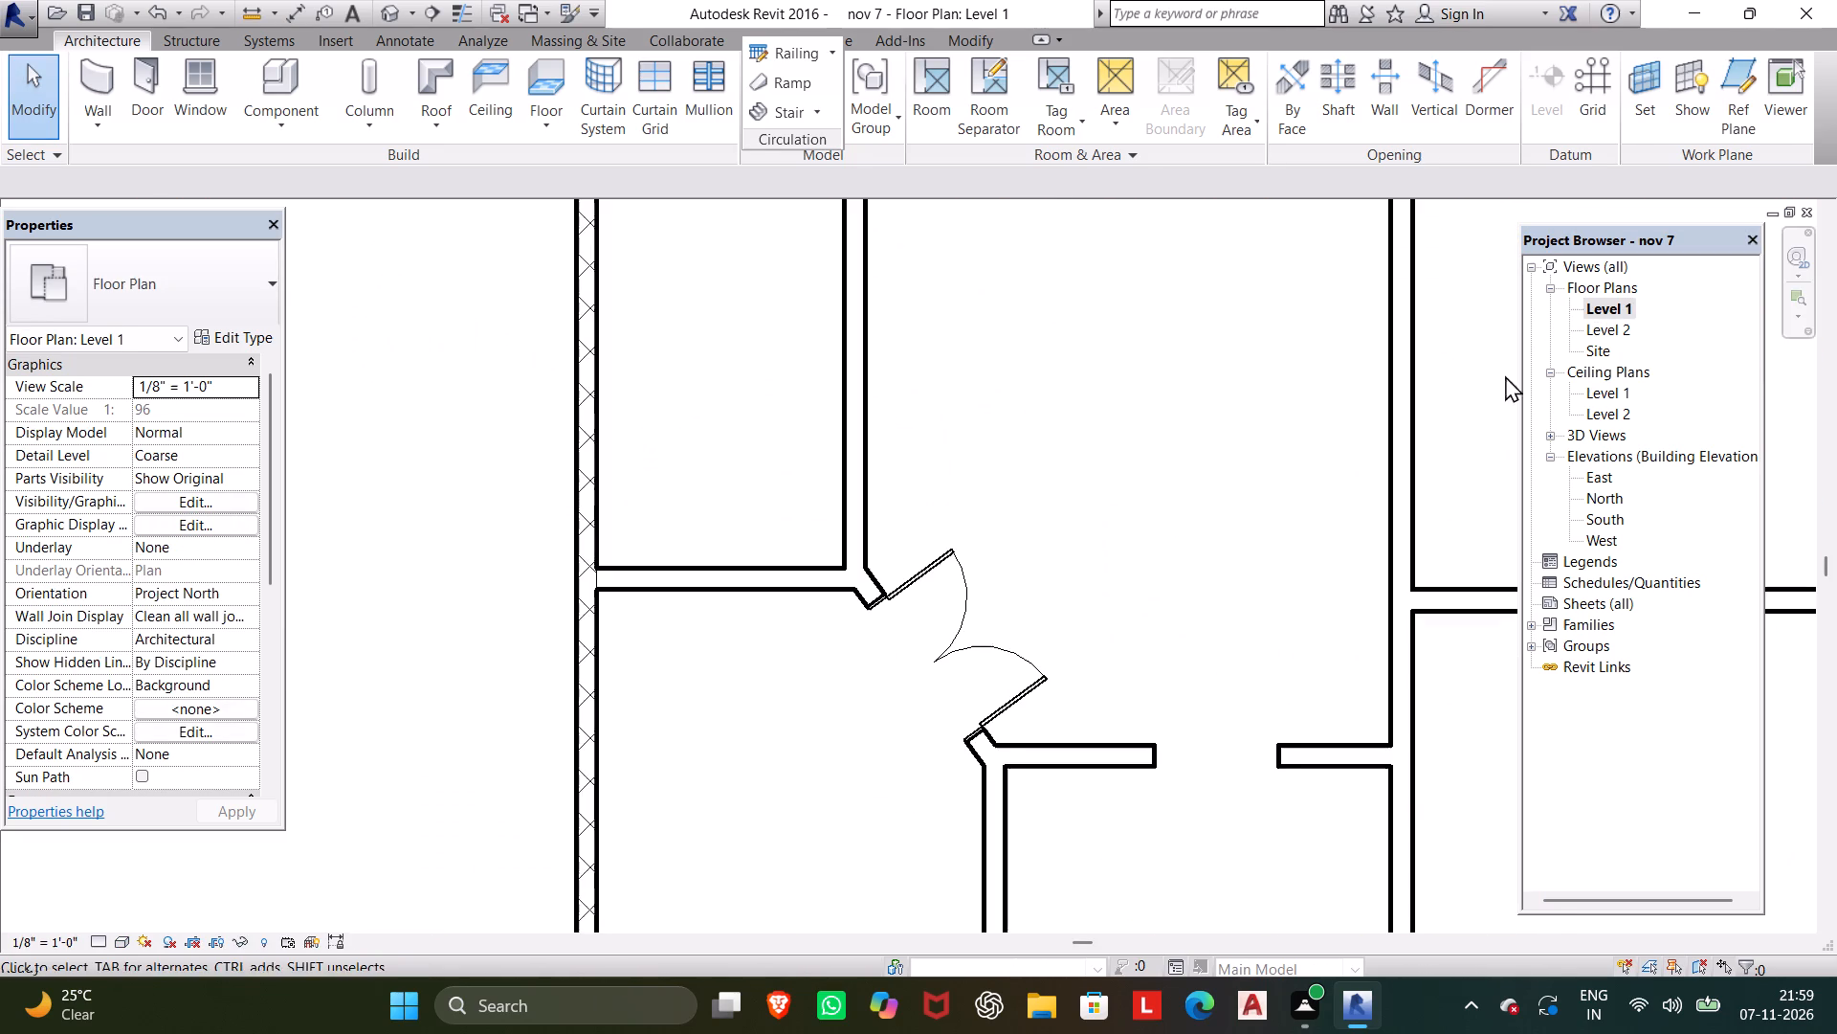
Open the Door-Exterior-Single-Entry-Half Arch Glass-Wood_Clad family from the Residential doors to list its loadable types.
{"action": "middle_click_drag", "start_coordinate": [1151, 429], "coordinate": [999, 498]}
{"action": "scroll", "coordinate": [997, 494], "scroll_direction": "down", "scroll_amount": 5}
{"action": "middle_click_drag", "start_coordinate": [996, 500], "coordinate": [958, 563]}
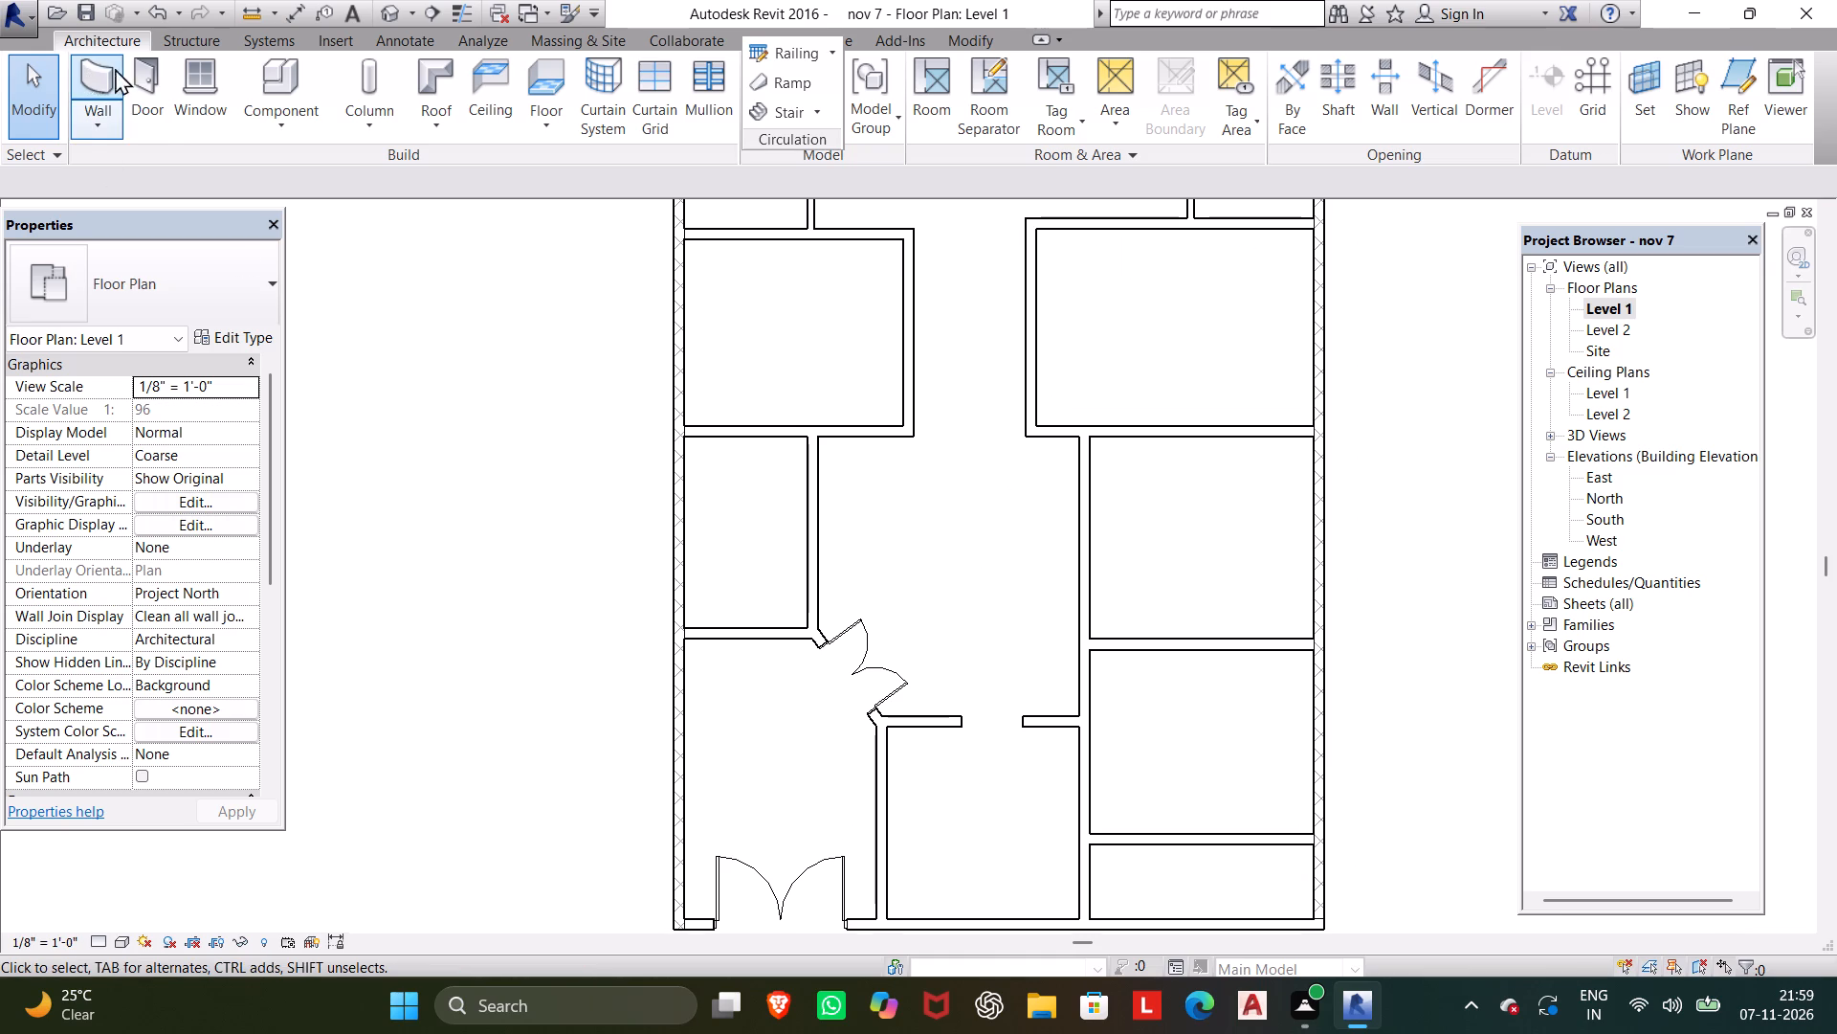
{"action": "left_click", "coordinate": [147, 68]}
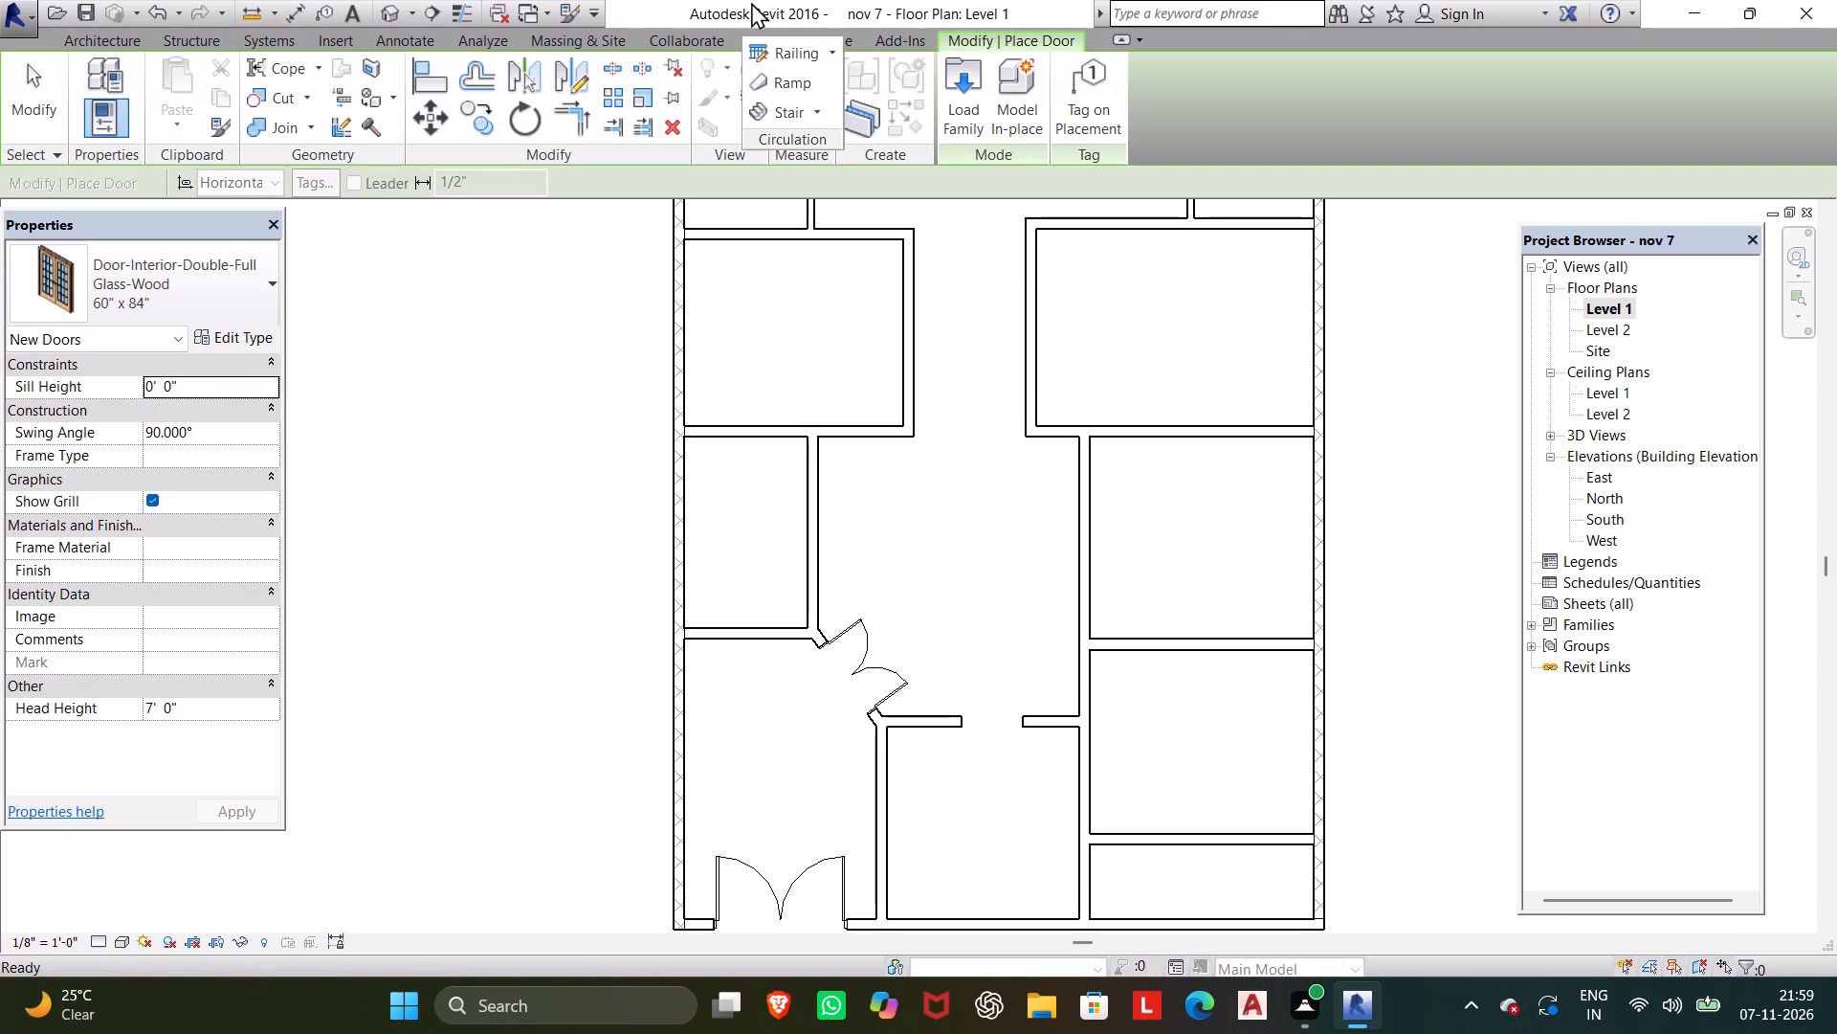
{"action": "left_click", "coordinate": [947, 78]}
{"action": "left_click", "coordinate": [1029, 499]}
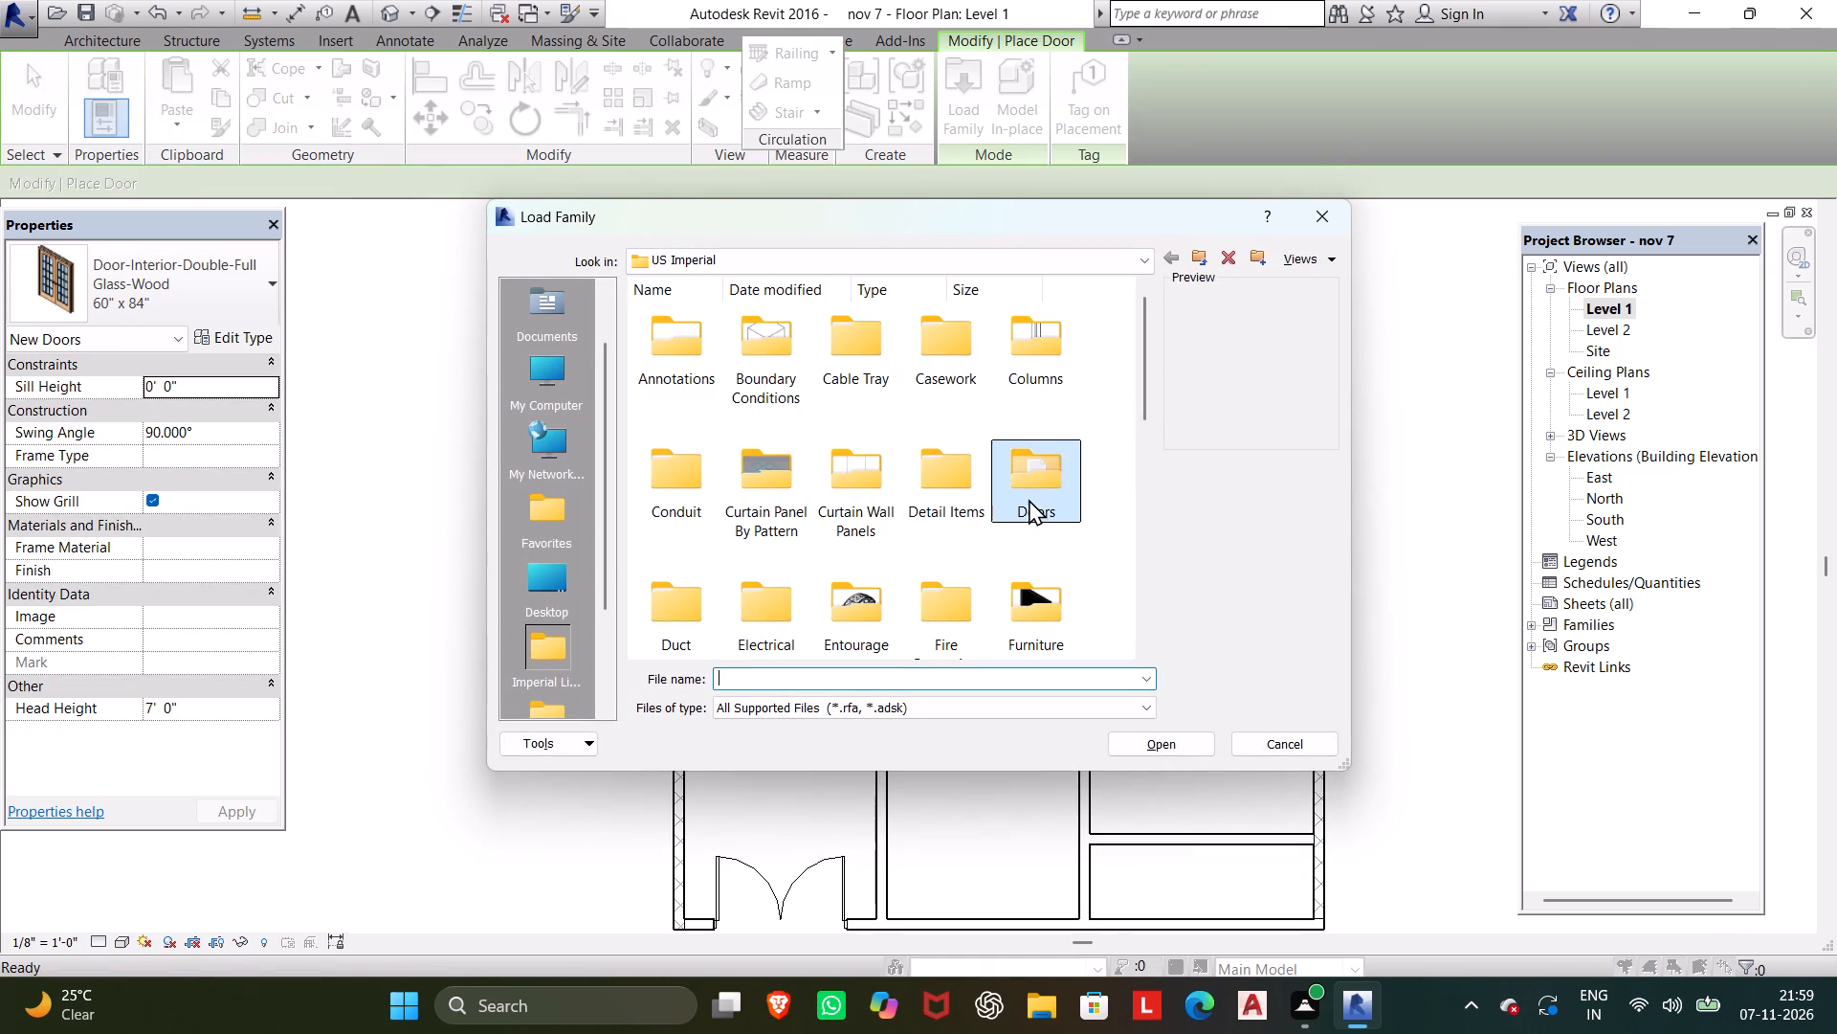
{"action": "key", "text": "Return"}
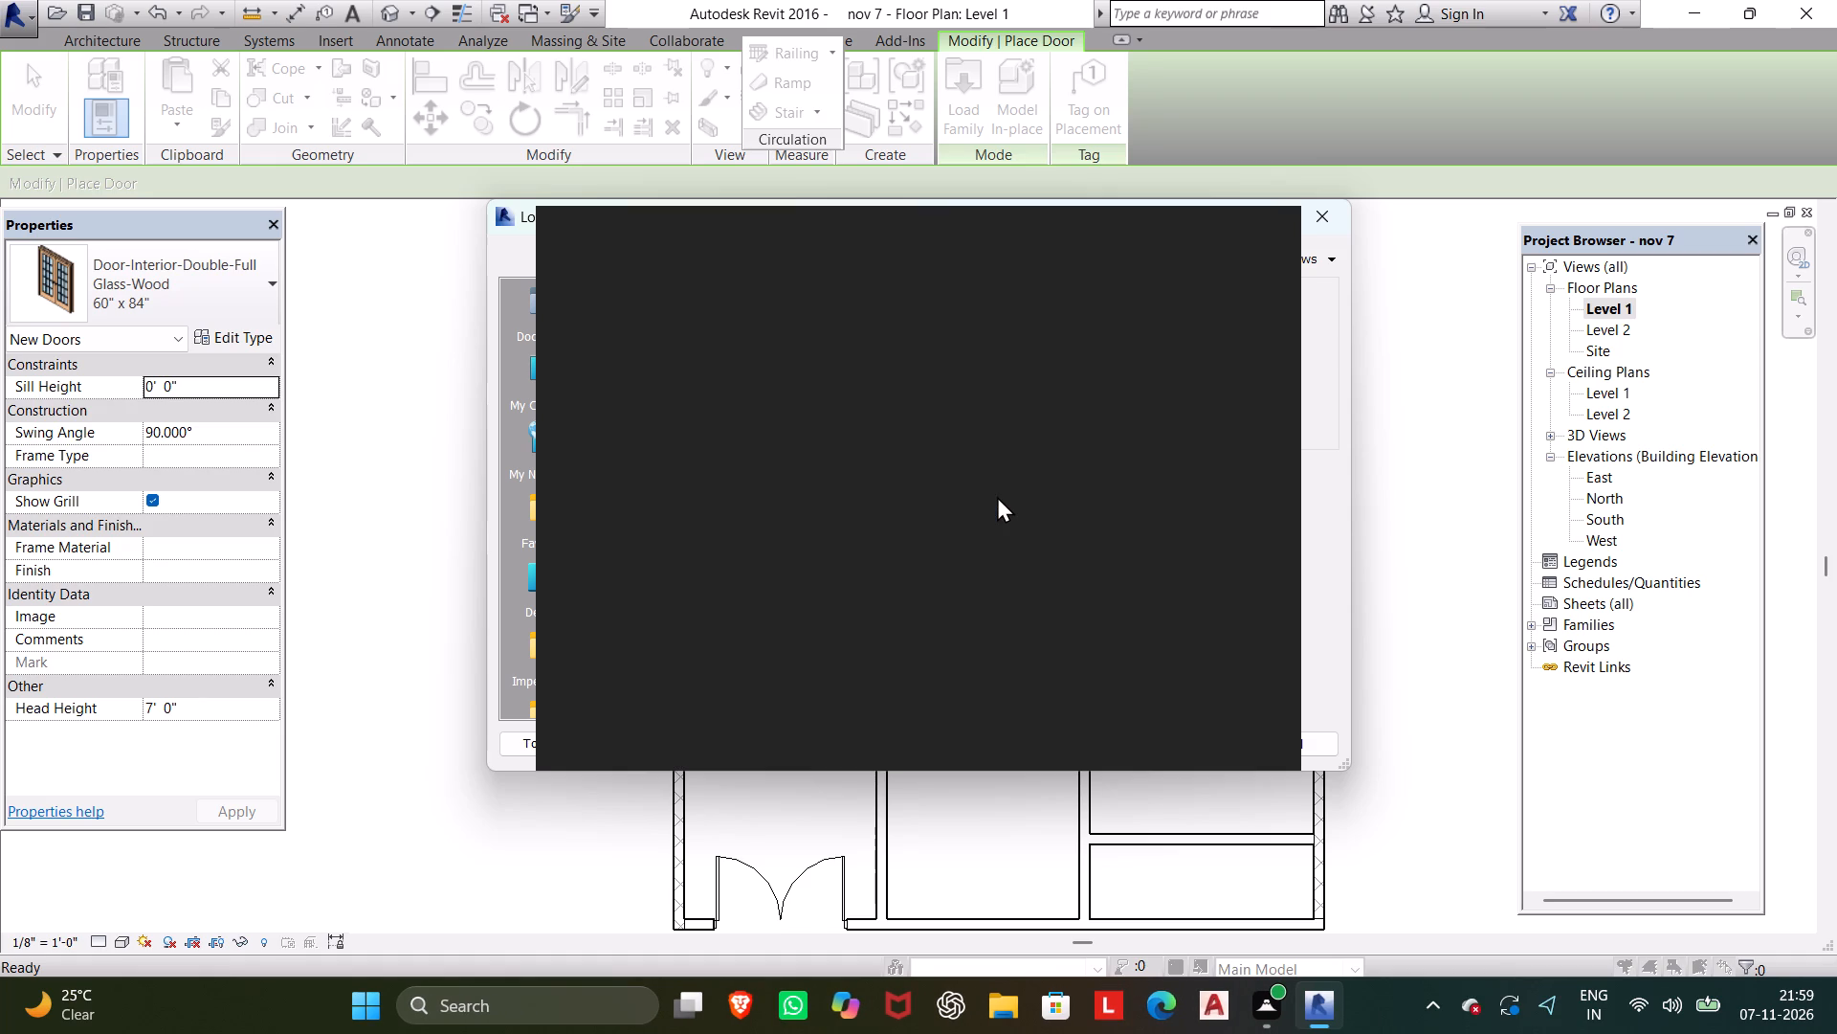
{"action": "left_click", "coordinate": [1265, 248]}
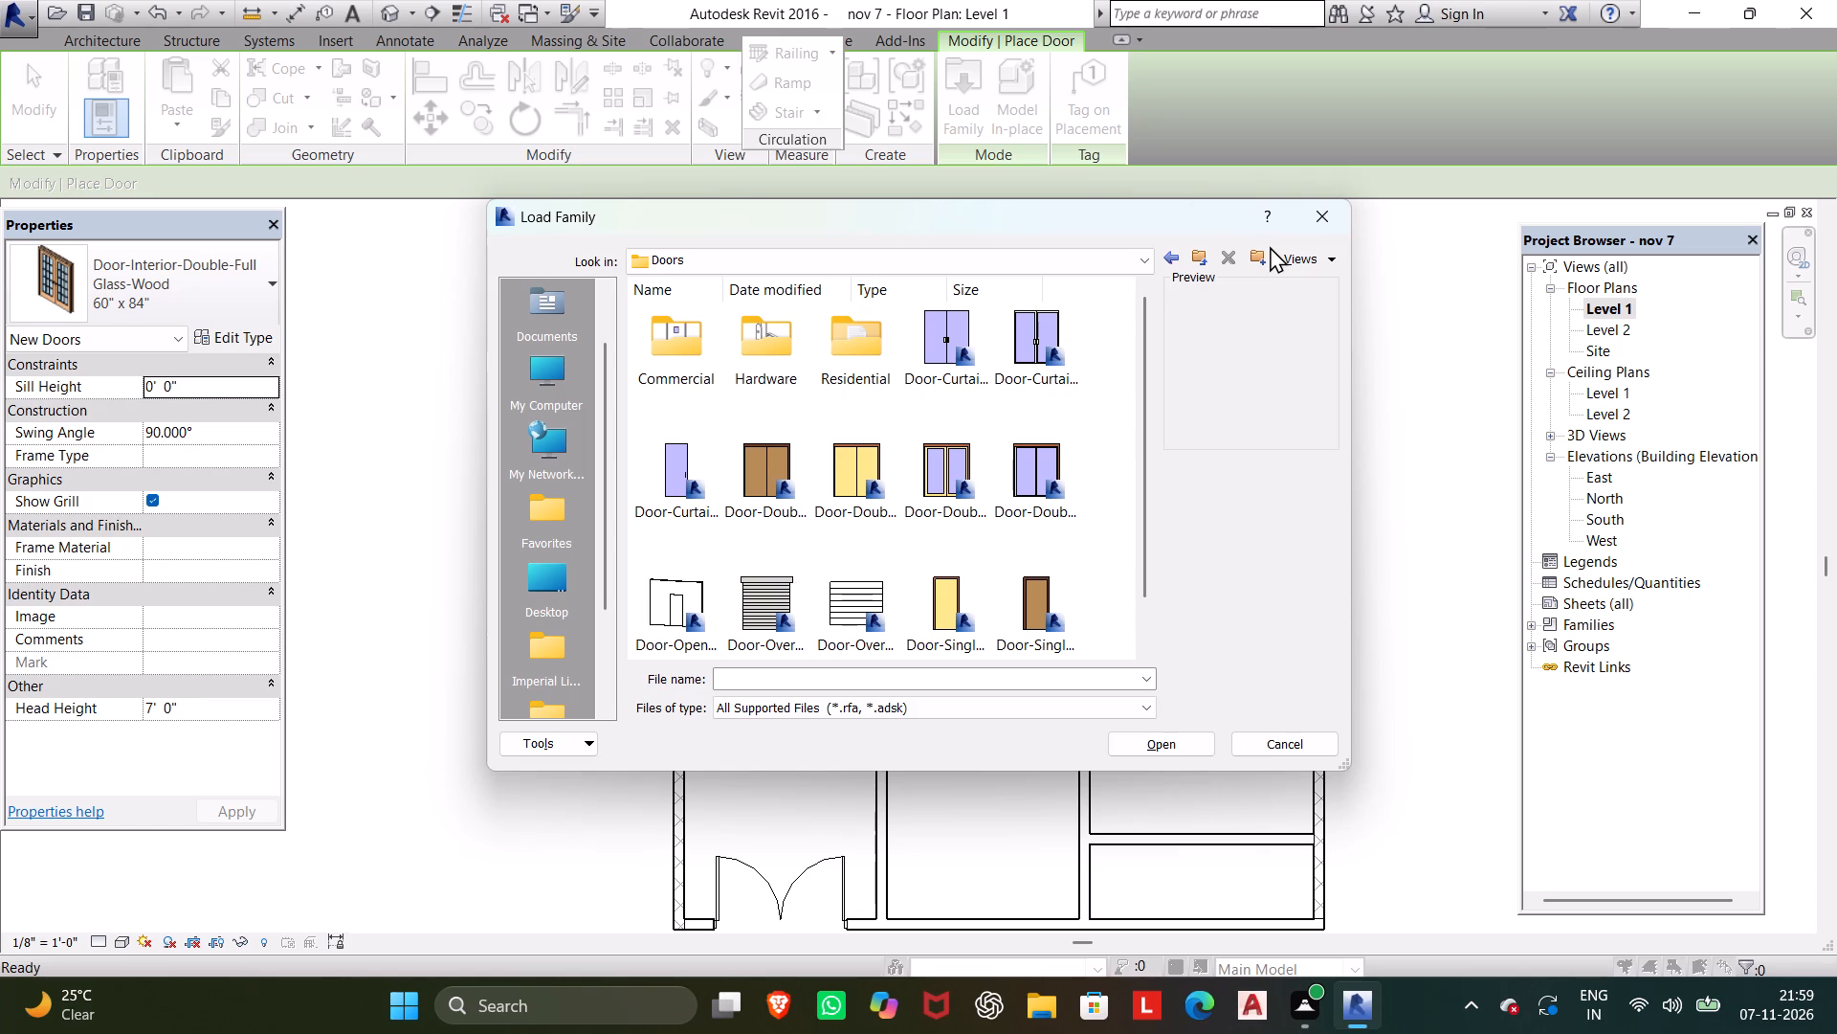
{"action": "left_click", "coordinate": [876, 339]}
{"action": "key", "text": "Return"}
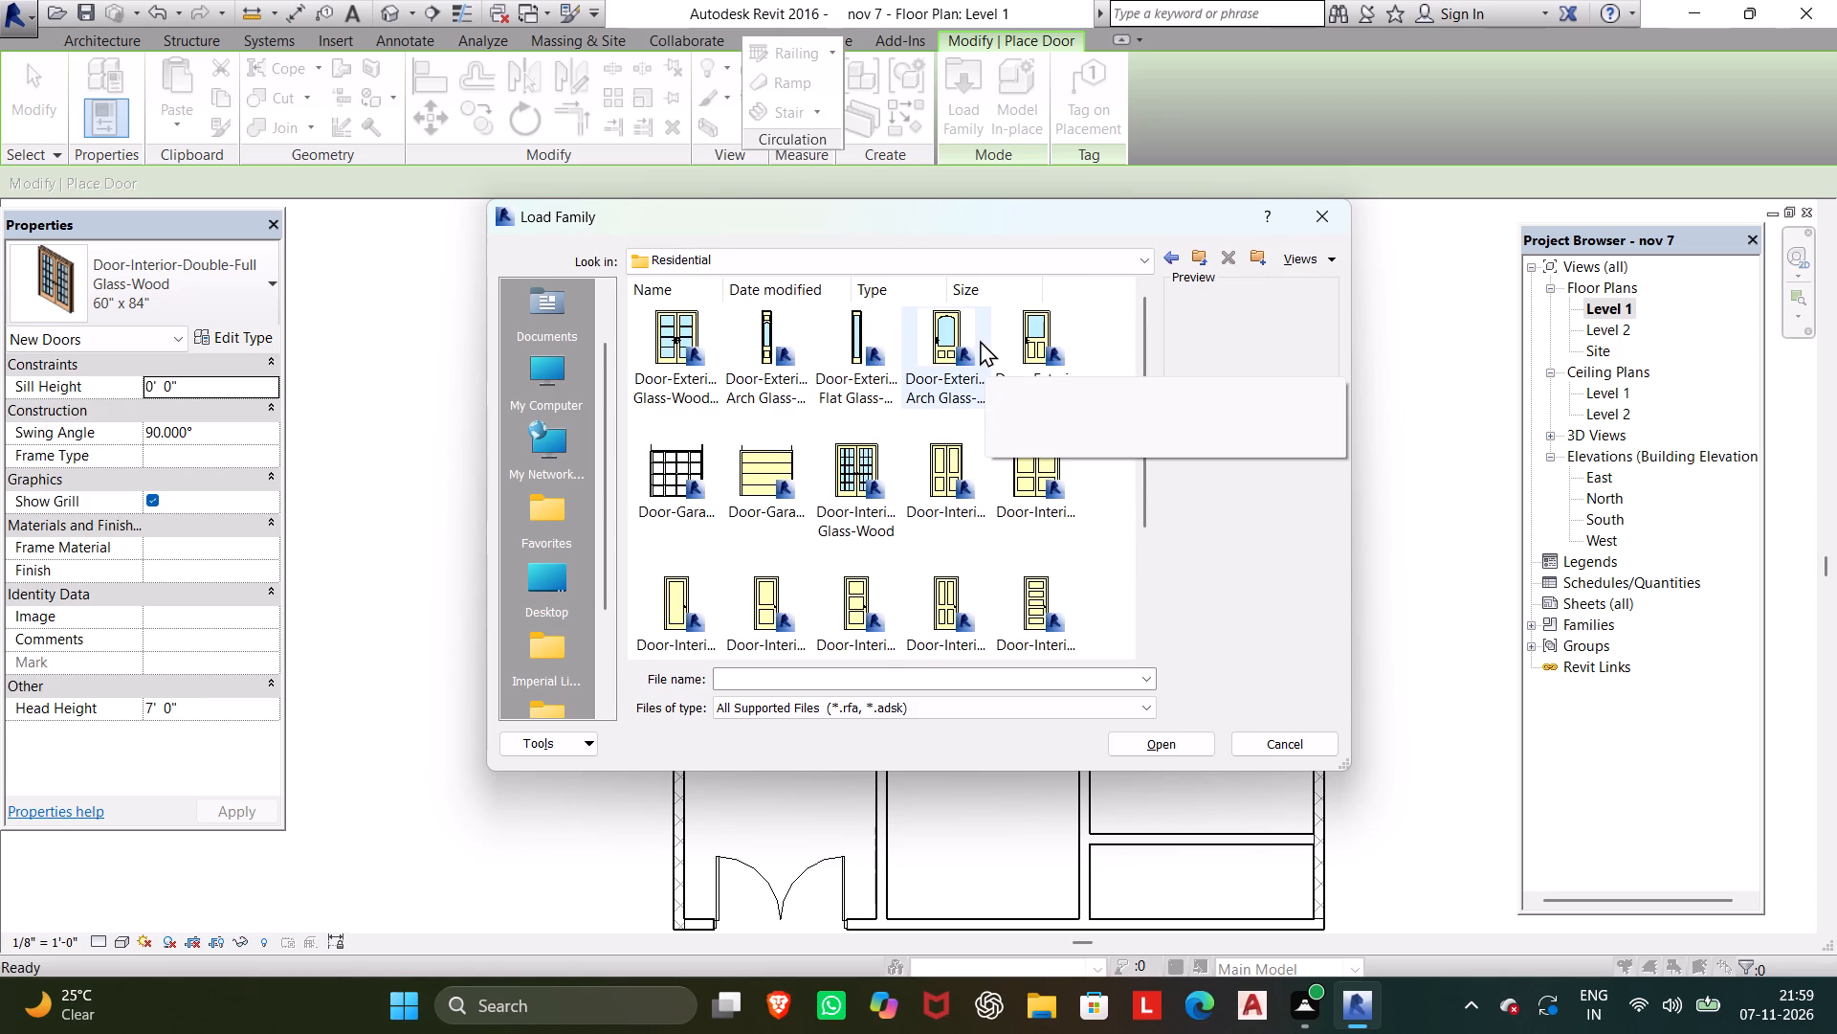
{"action": "left_click", "coordinate": [980, 340]}
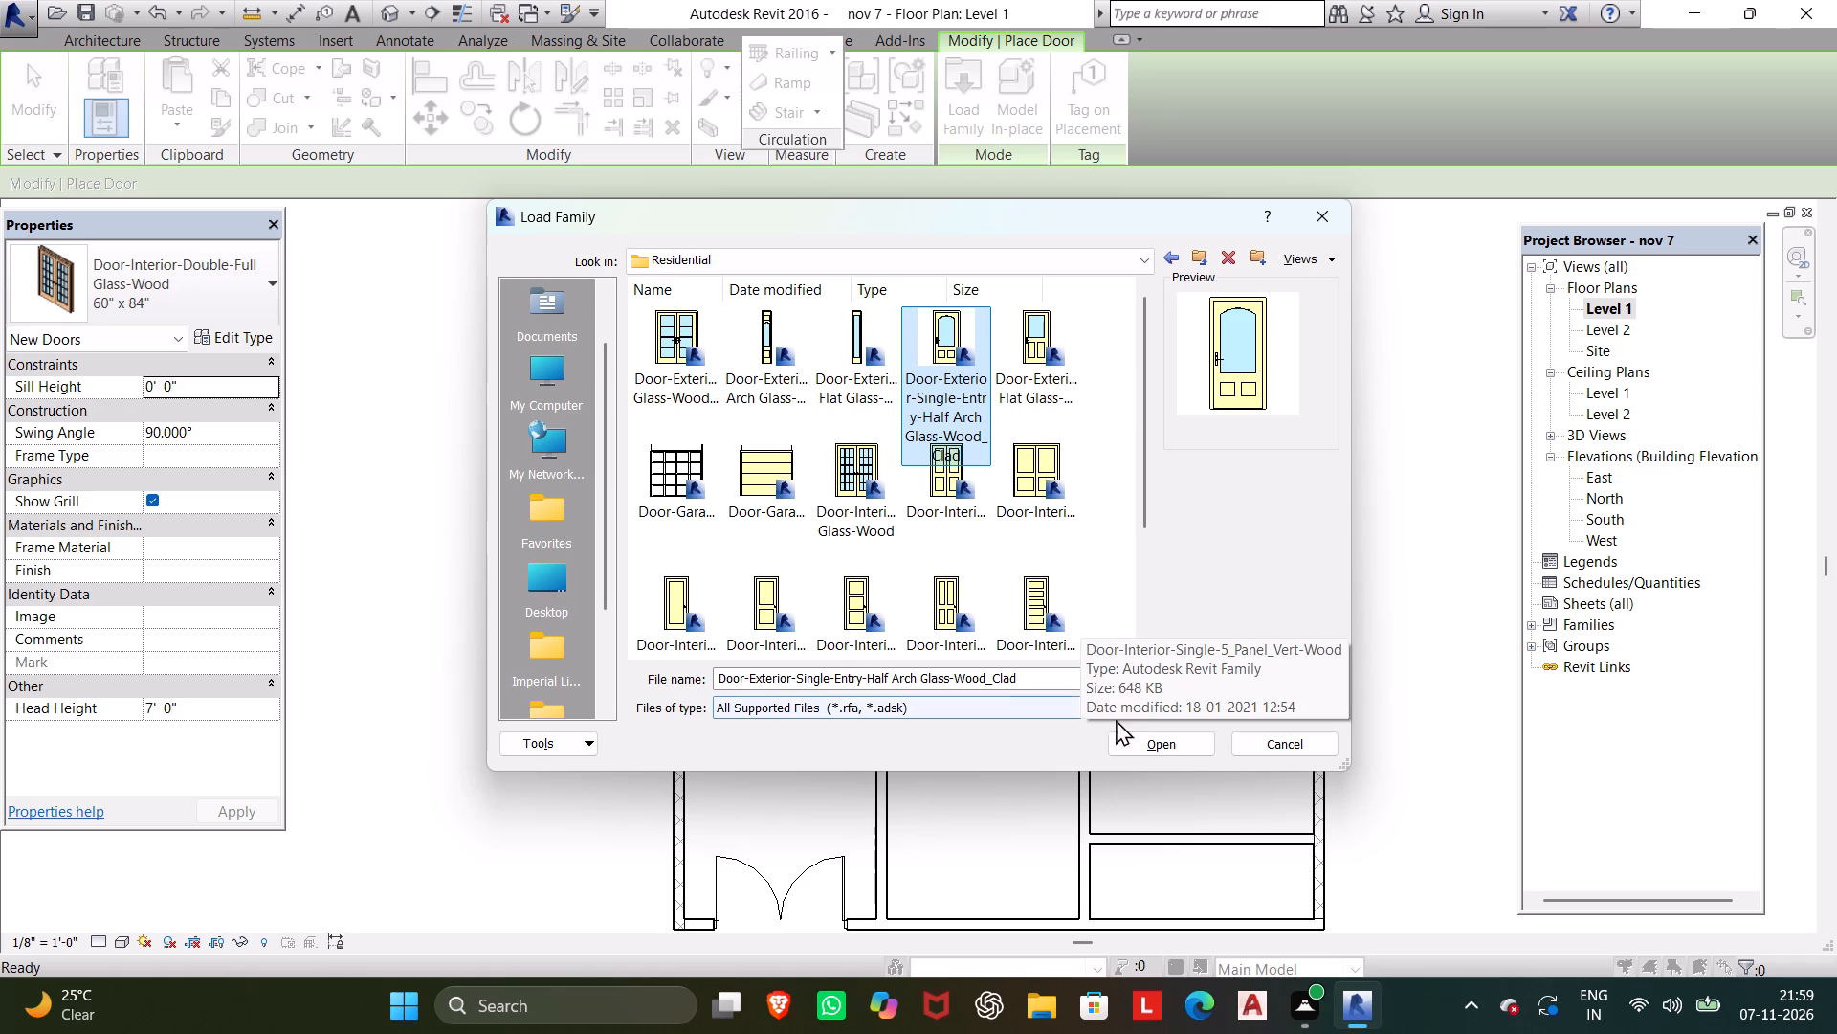
{"action": "left_click", "coordinate": [1118, 733]}
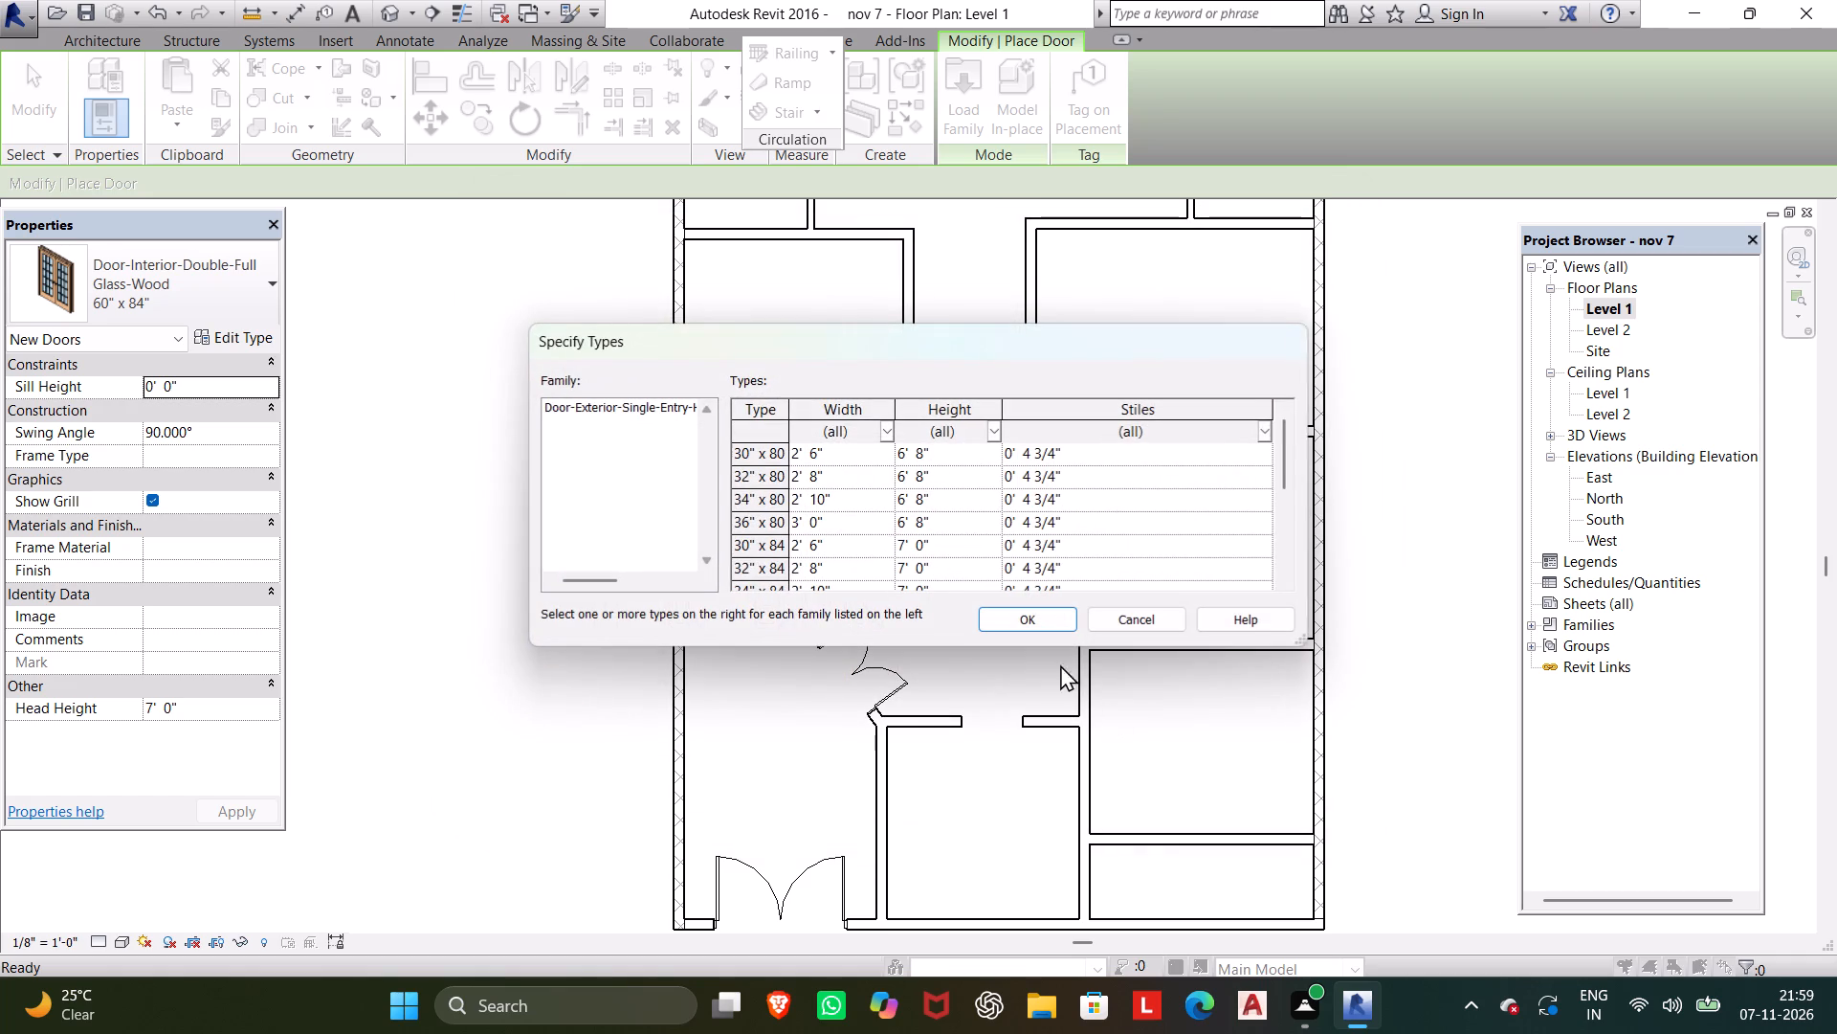
Load the 36" x 84" type of the Door-Exterior-Single-Entry-Half Arch Glass-Wood_Clad family.
{"action": "scroll", "coordinate": [881, 463], "scroll_direction": "up", "scroll_amount": 2}
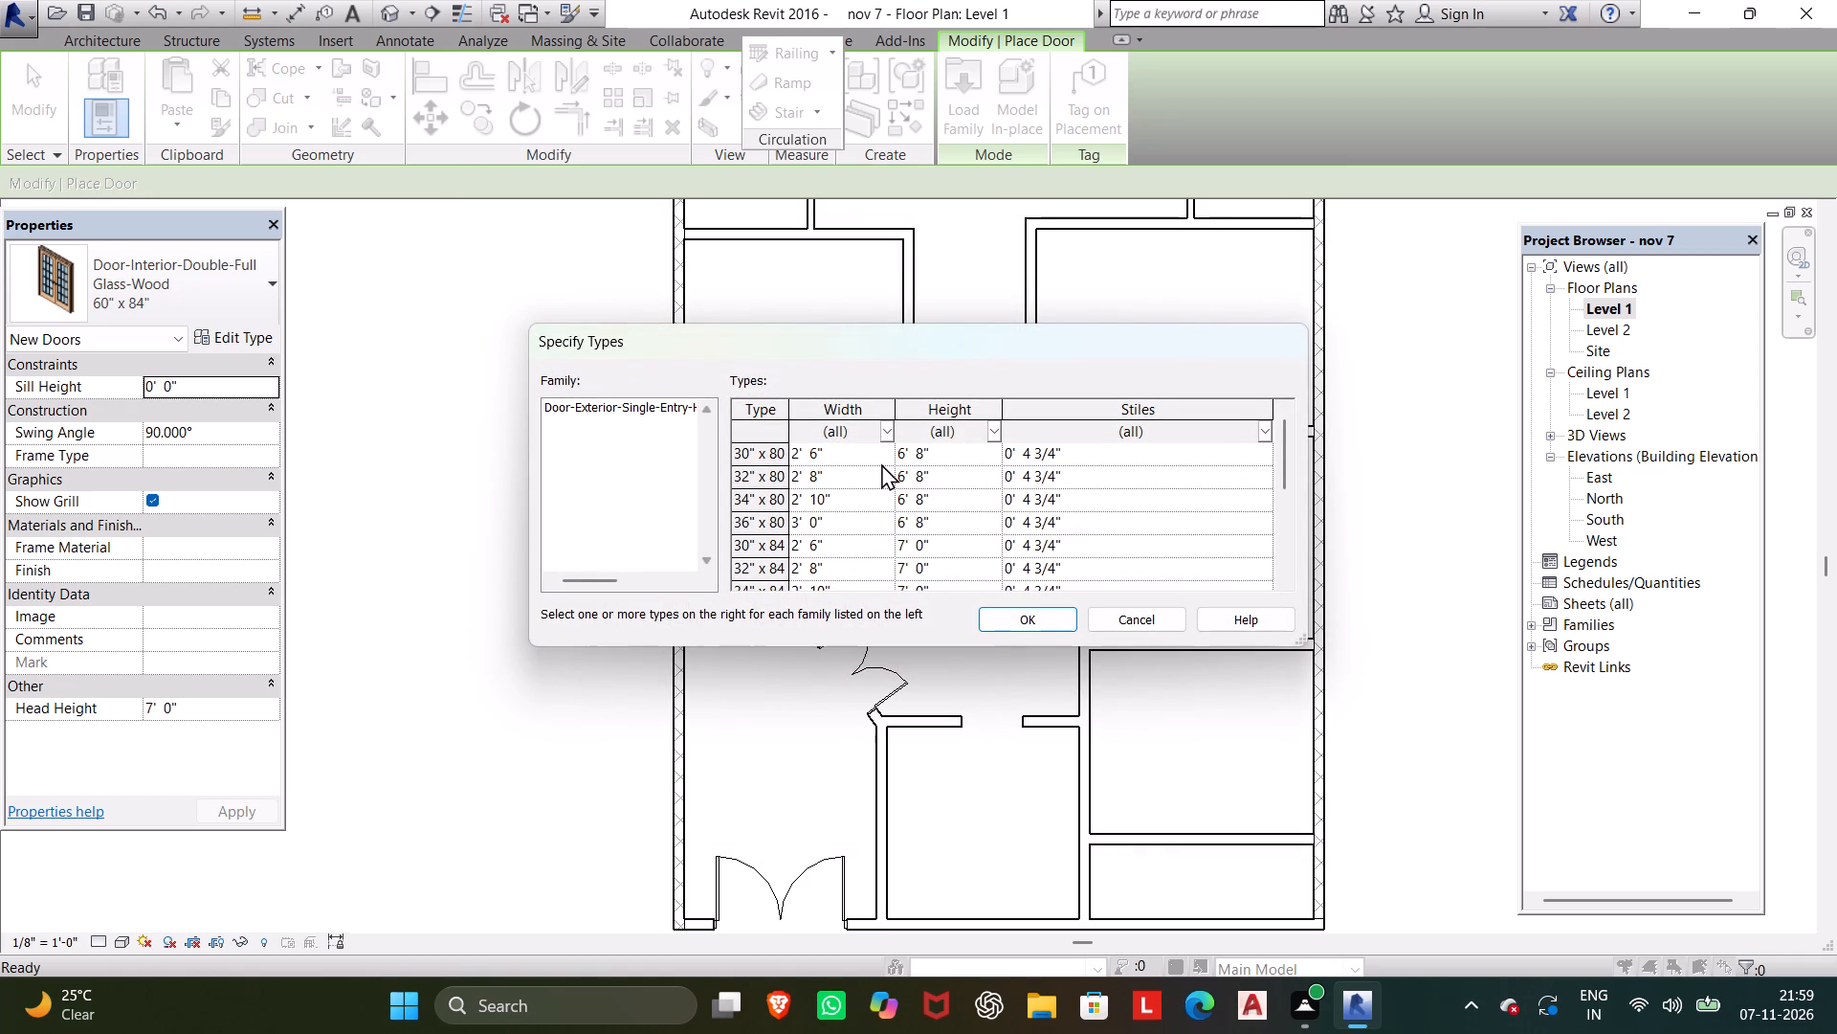
{"action": "scroll", "coordinate": [868, 505], "scroll_direction": "down", "scroll_amount": 1}
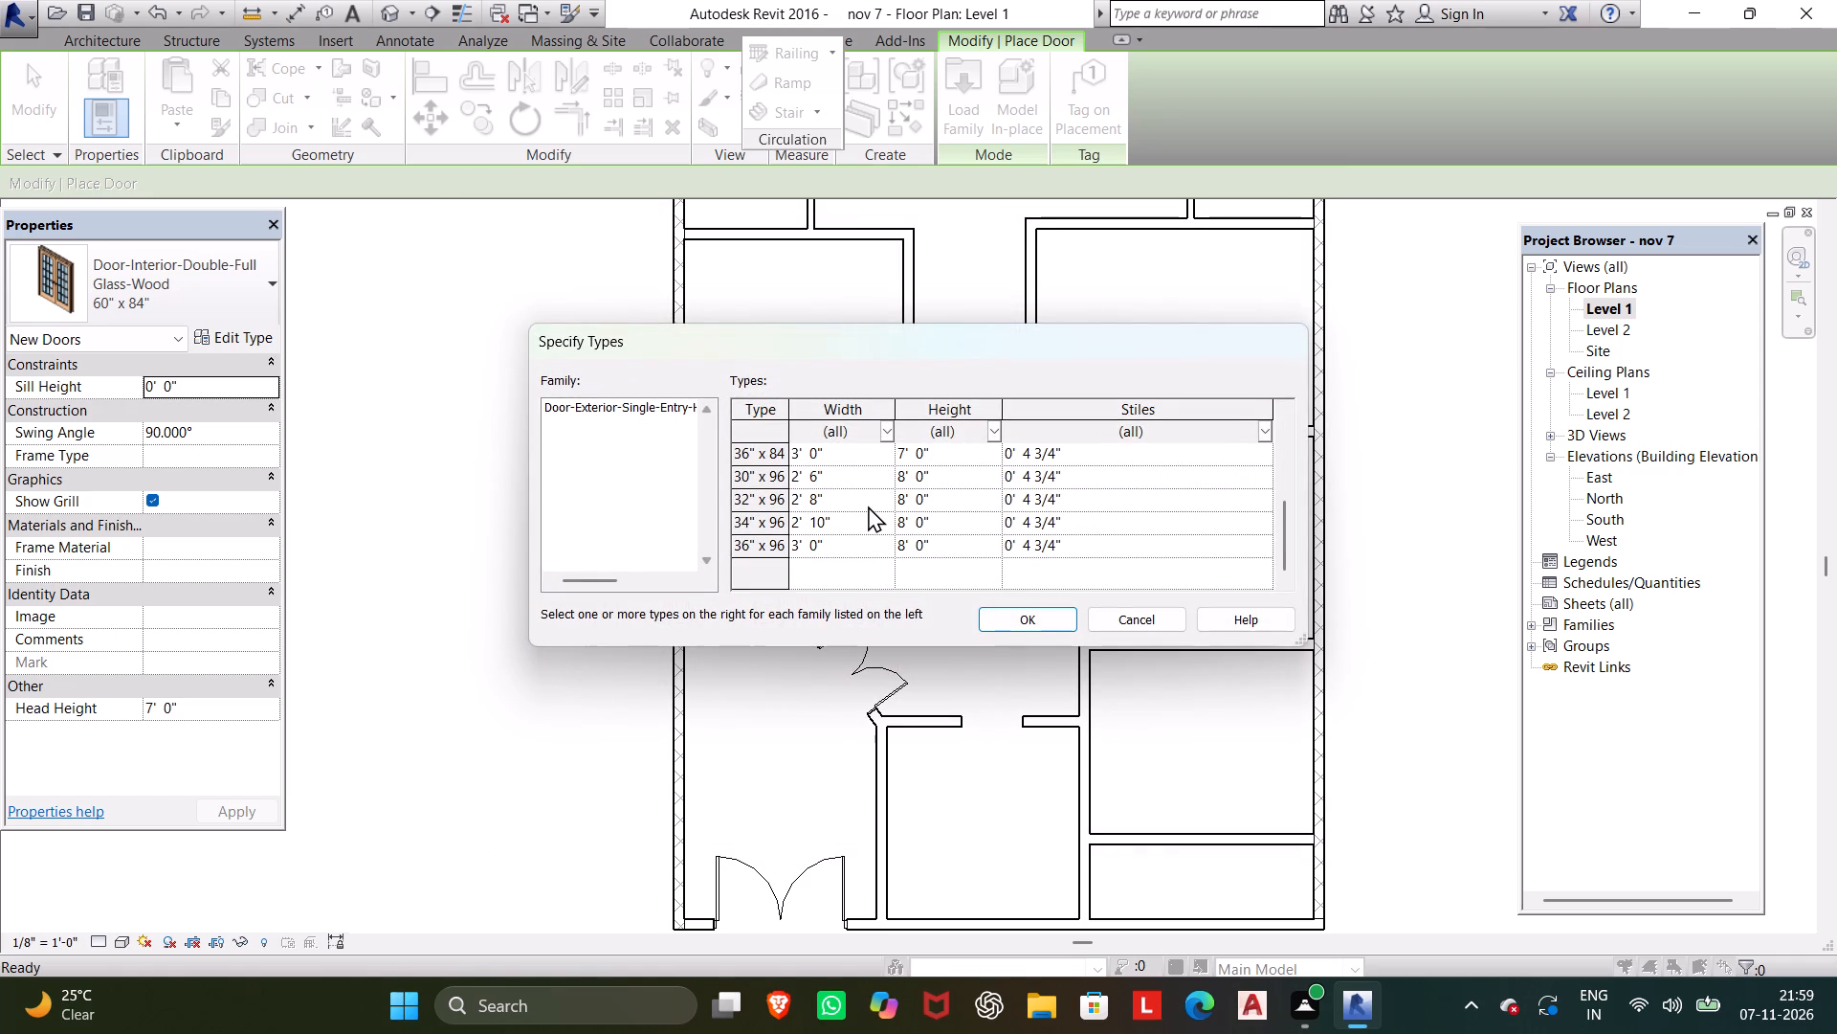
{"action": "scroll", "coordinate": [868, 506], "scroll_direction": "up", "scroll_amount": 1}
{"action": "scroll", "coordinate": [873, 550], "scroll_direction": "down", "scroll_amount": 1}
{"action": "left_click", "coordinate": [892, 452]}
{"action": "left_click", "coordinate": [1009, 624]}
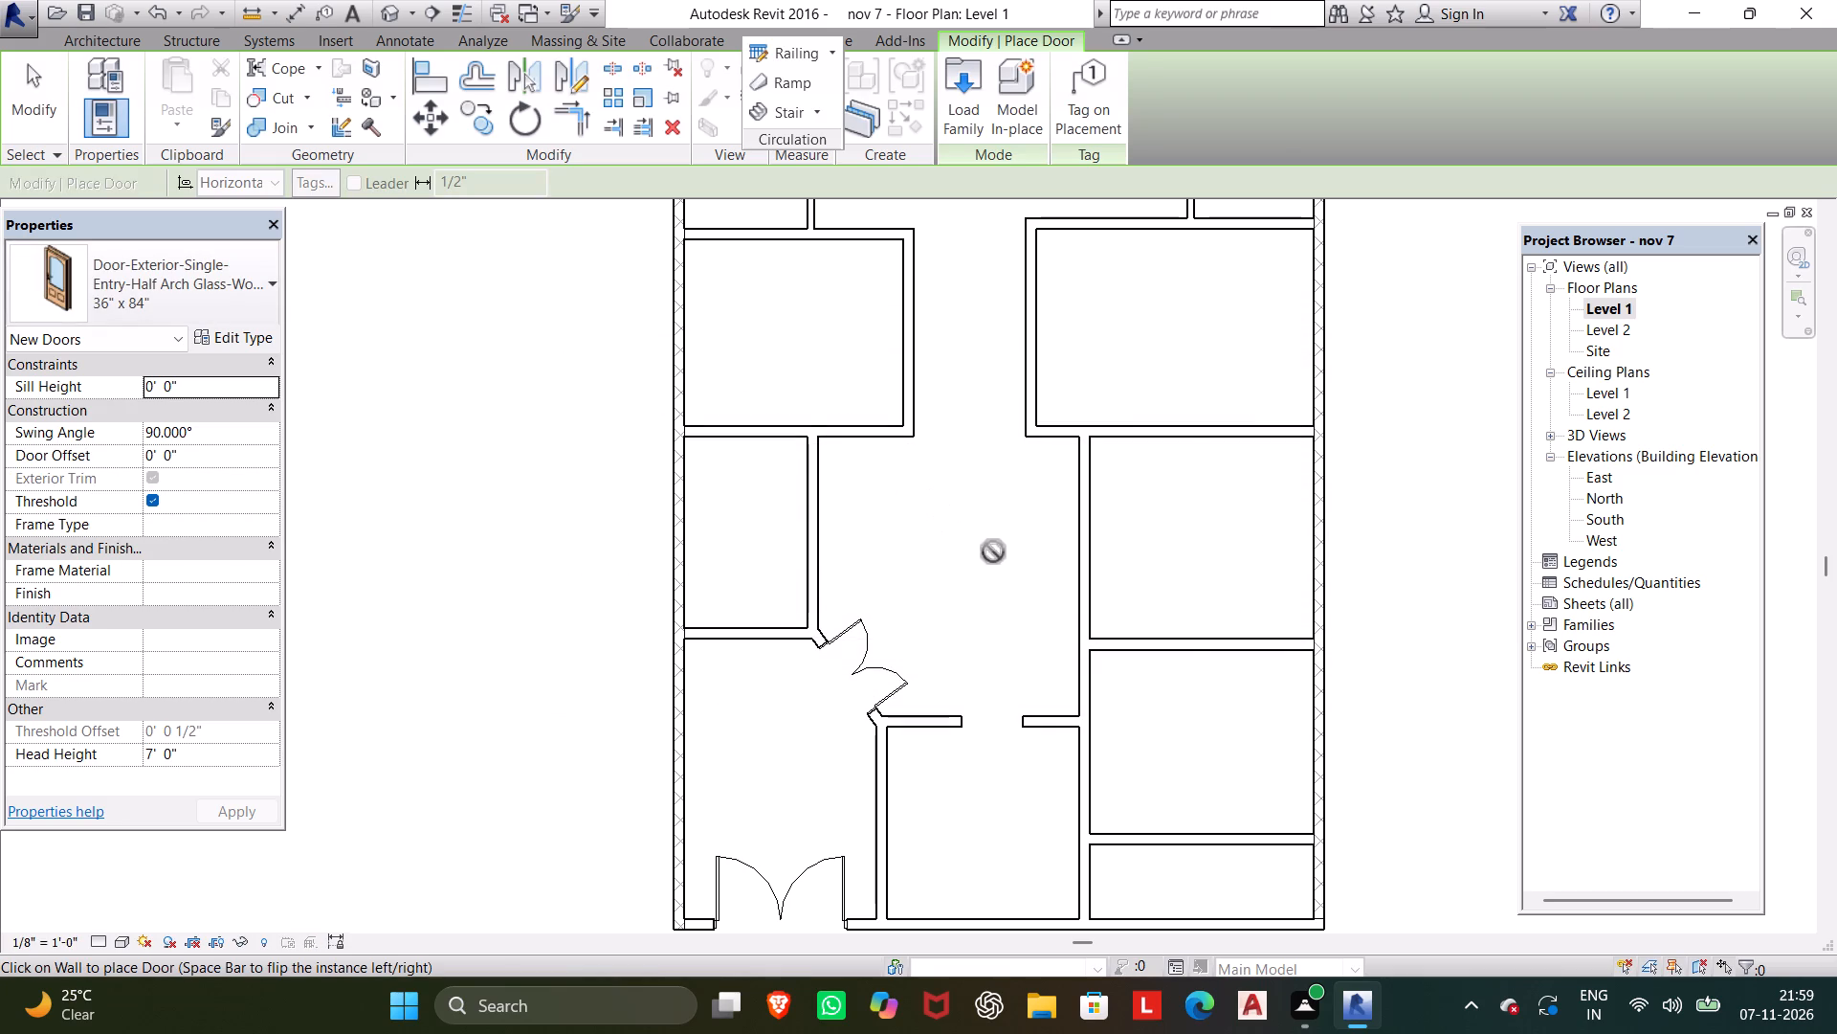
Place a 36" x 84" half arch glass door in the upper-left room's lower wall, 3'-0" from the hall corner, swinging into the room.
{"action": "left_click", "coordinate": [852, 425]}
Place two 36" x 84" half arch glass doors in the hall's right-hand partition, near each adjoining room's upper corner, swinging into the rooms.
{"action": "scroll", "coordinate": [852, 427], "scroll_direction": "down", "scroll_amount": 1}
{"action": "middle_click_drag", "start_coordinate": [852, 438], "coordinate": [862, 566]}
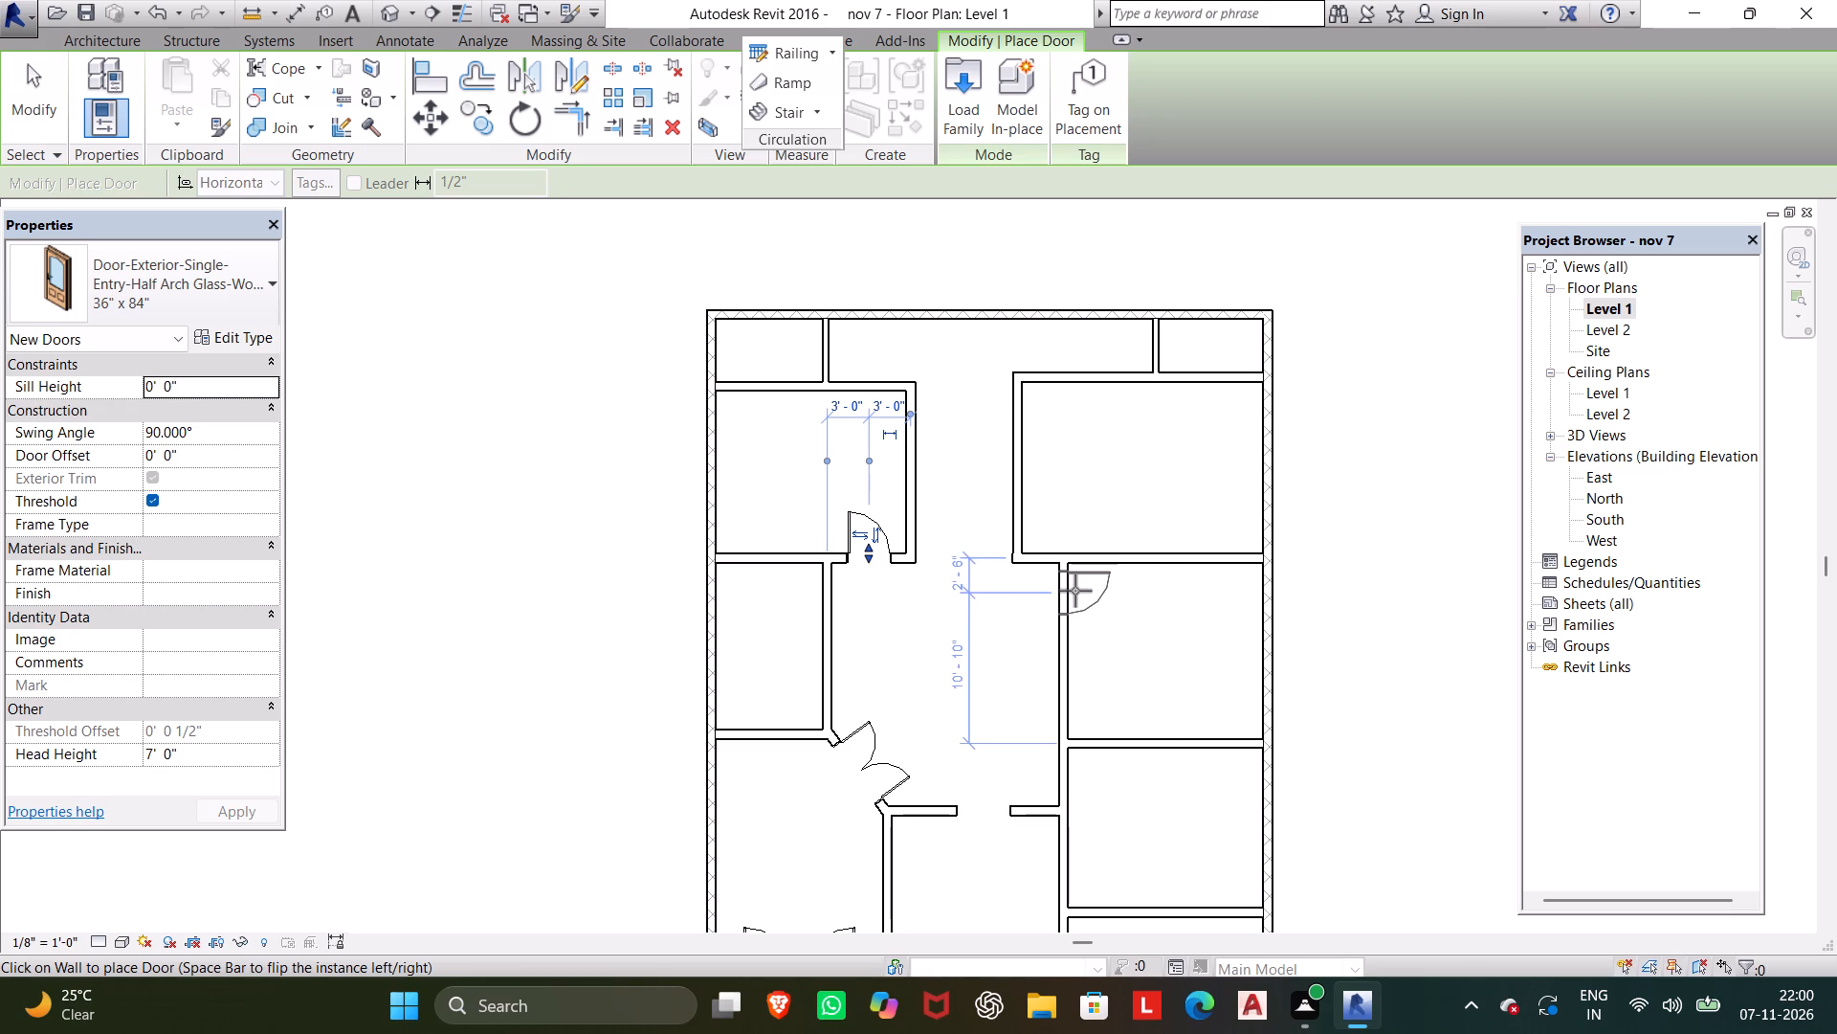
{"action": "left_click", "coordinate": [1075, 591]}
{"action": "middle_click_drag", "start_coordinate": [950, 652], "coordinate": [947, 626]}
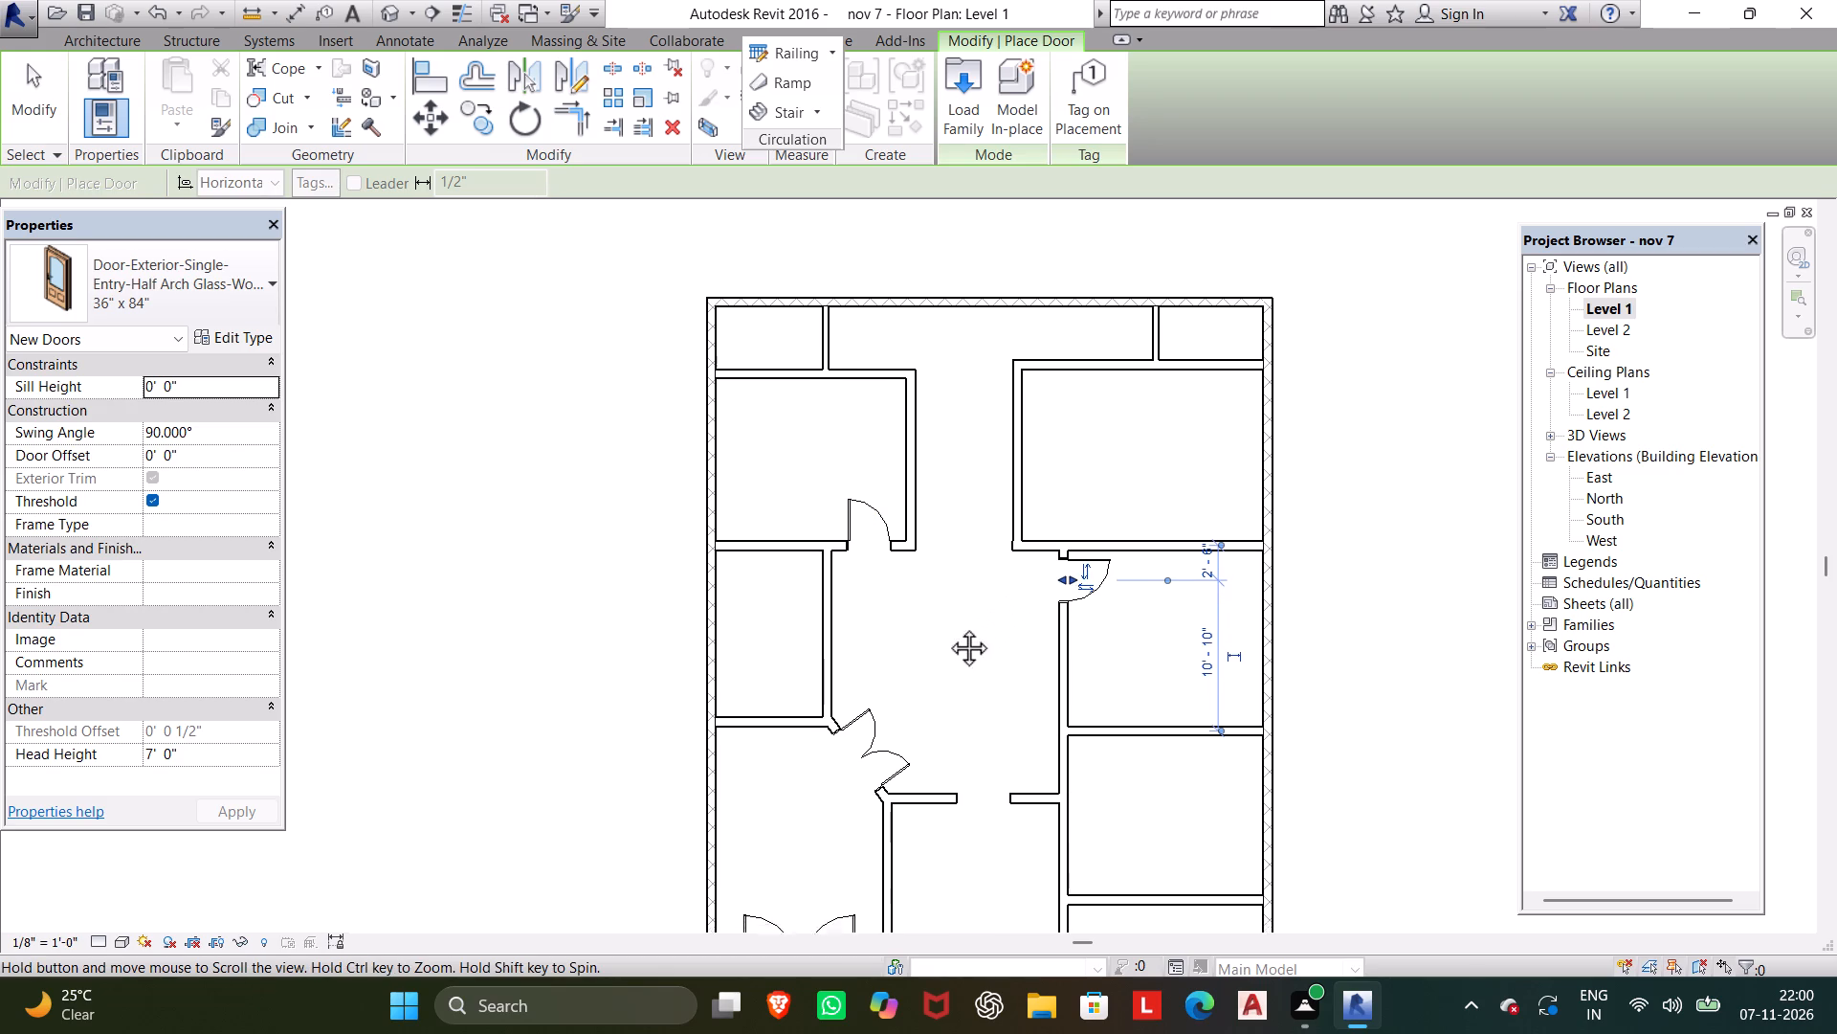
{"action": "middle_click_drag", "start_coordinate": [947, 626], "coordinate": [929, 561]}
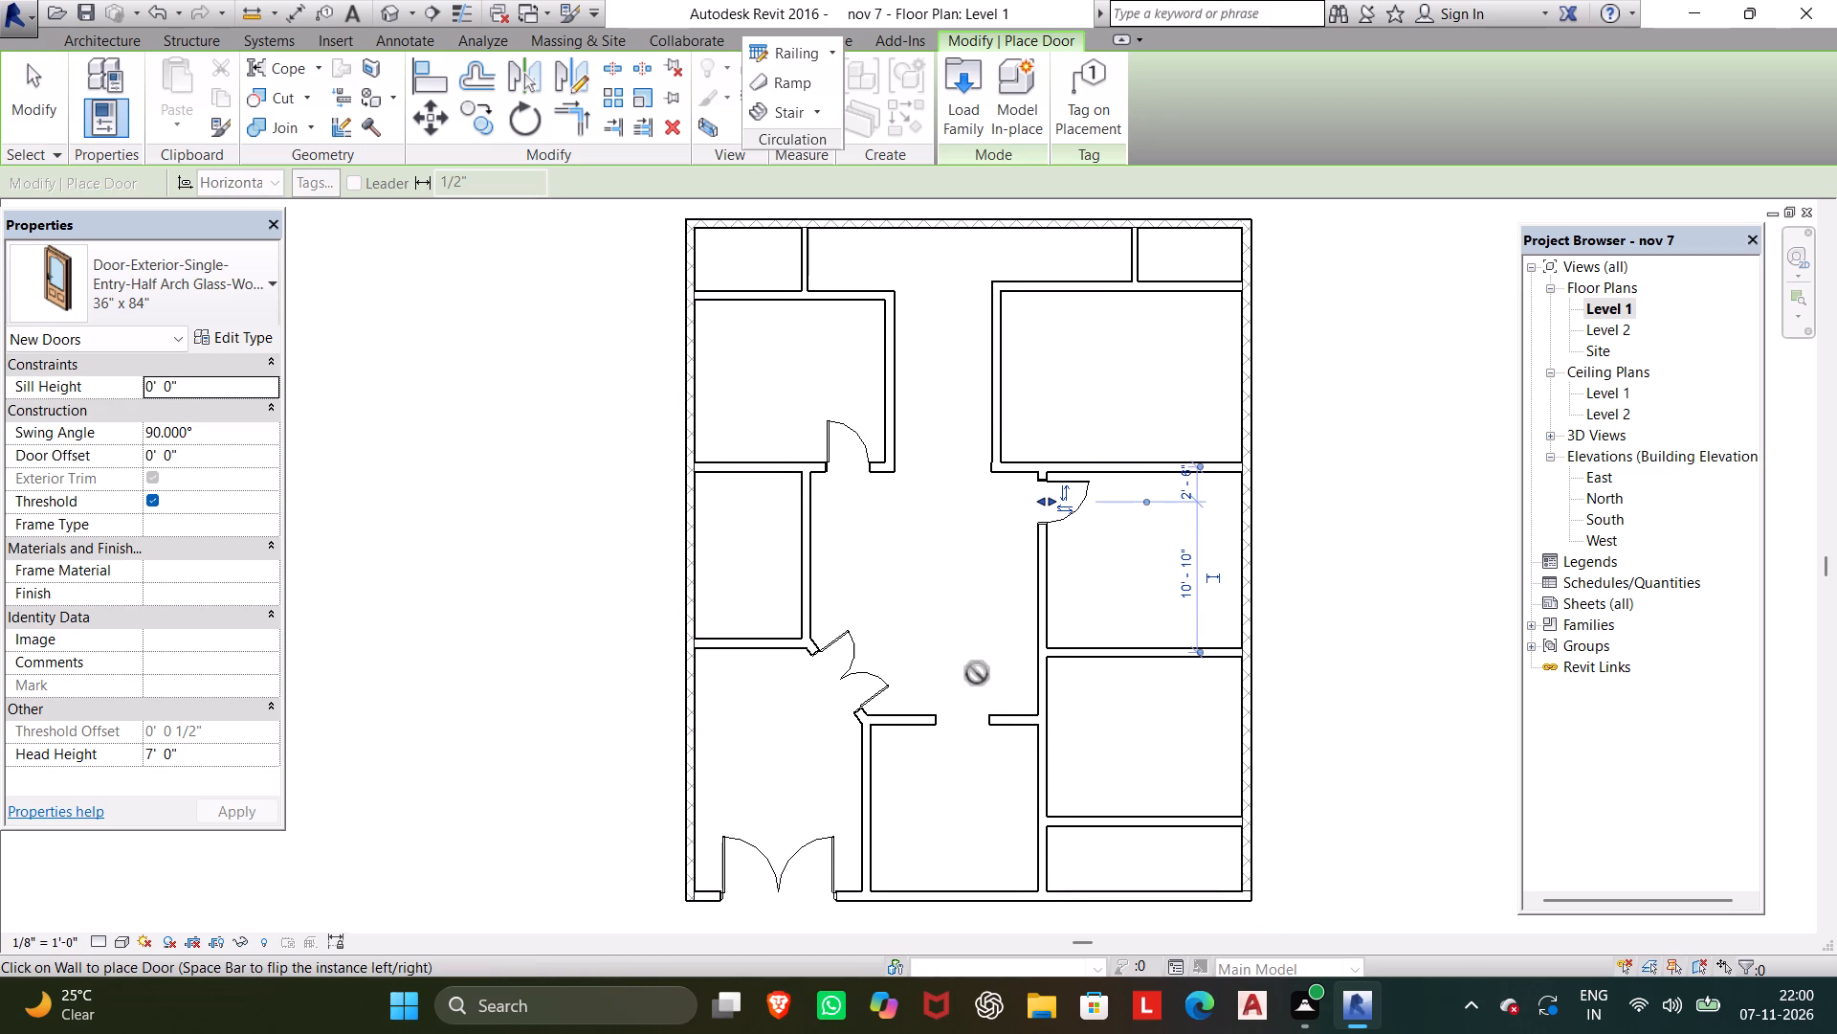
{"action": "left_click", "coordinate": [1056, 681]}
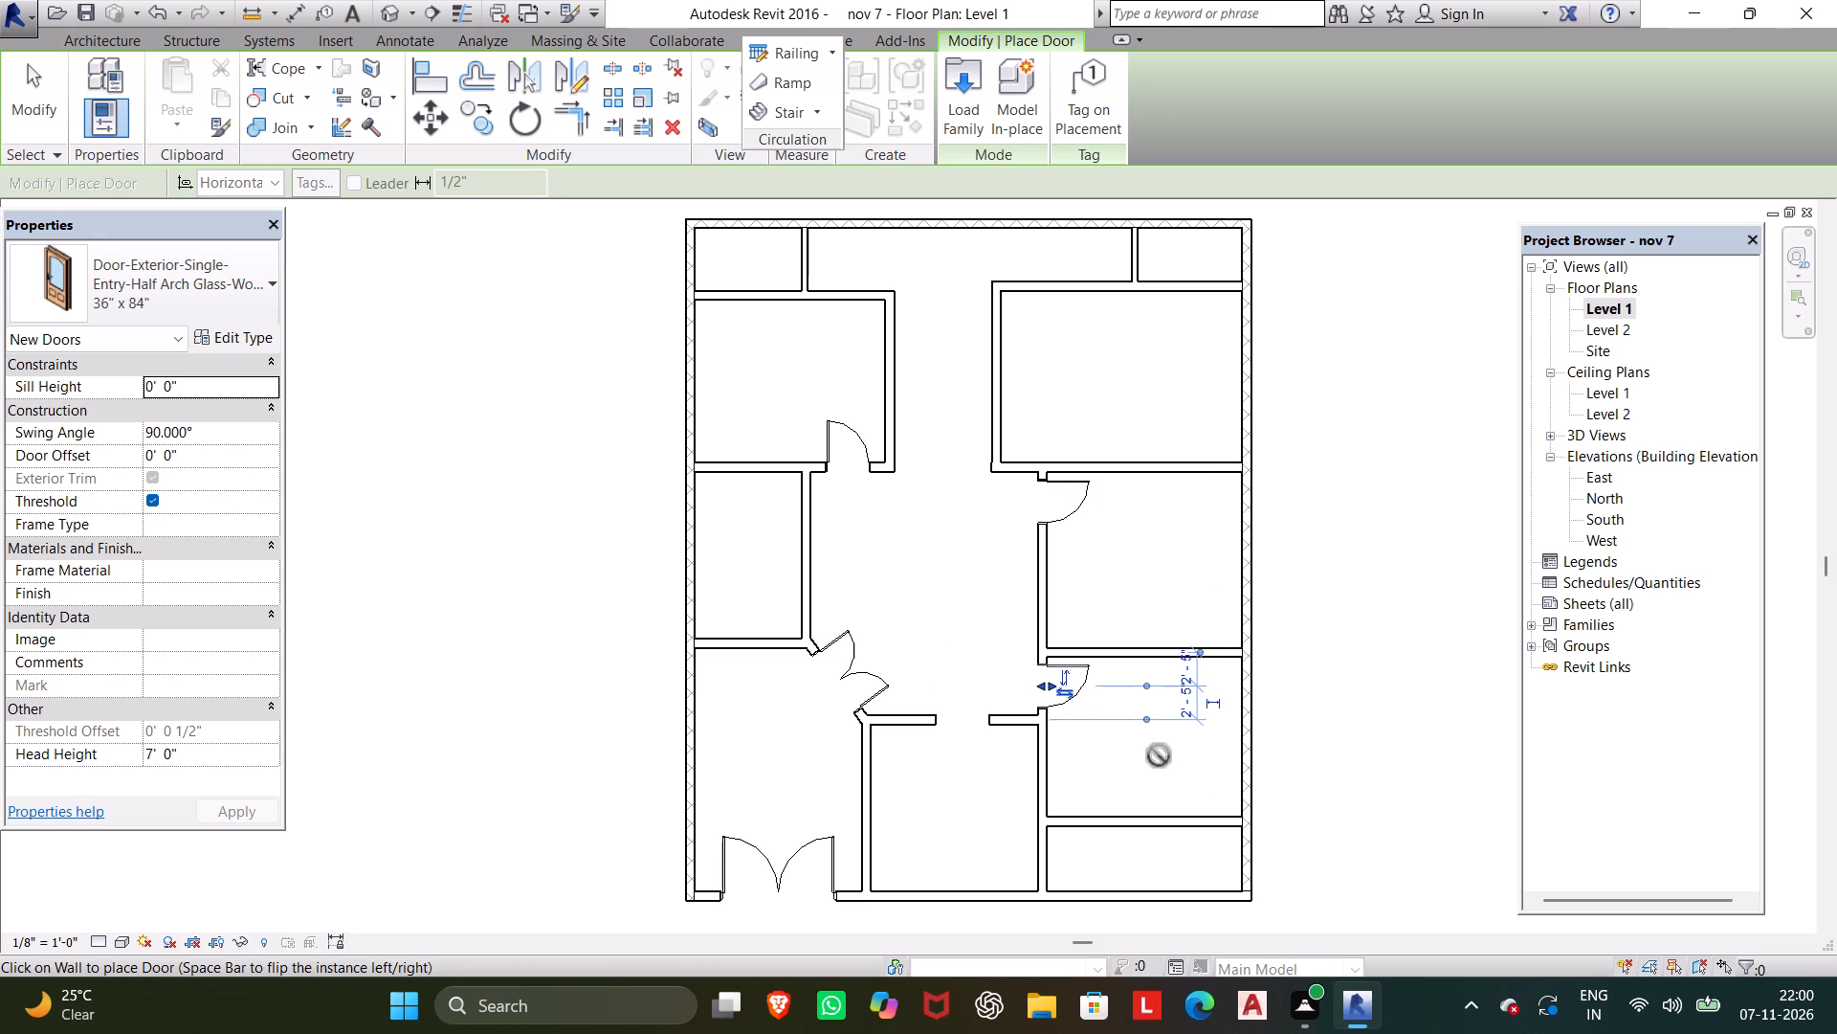
Place a 36" x 84" half arch glass door at the hall end of the upper-right room's lower wall, swinging into the room.
{"action": "middle_click_drag", "start_coordinate": [1228, 744], "coordinate": [1228, 627]}
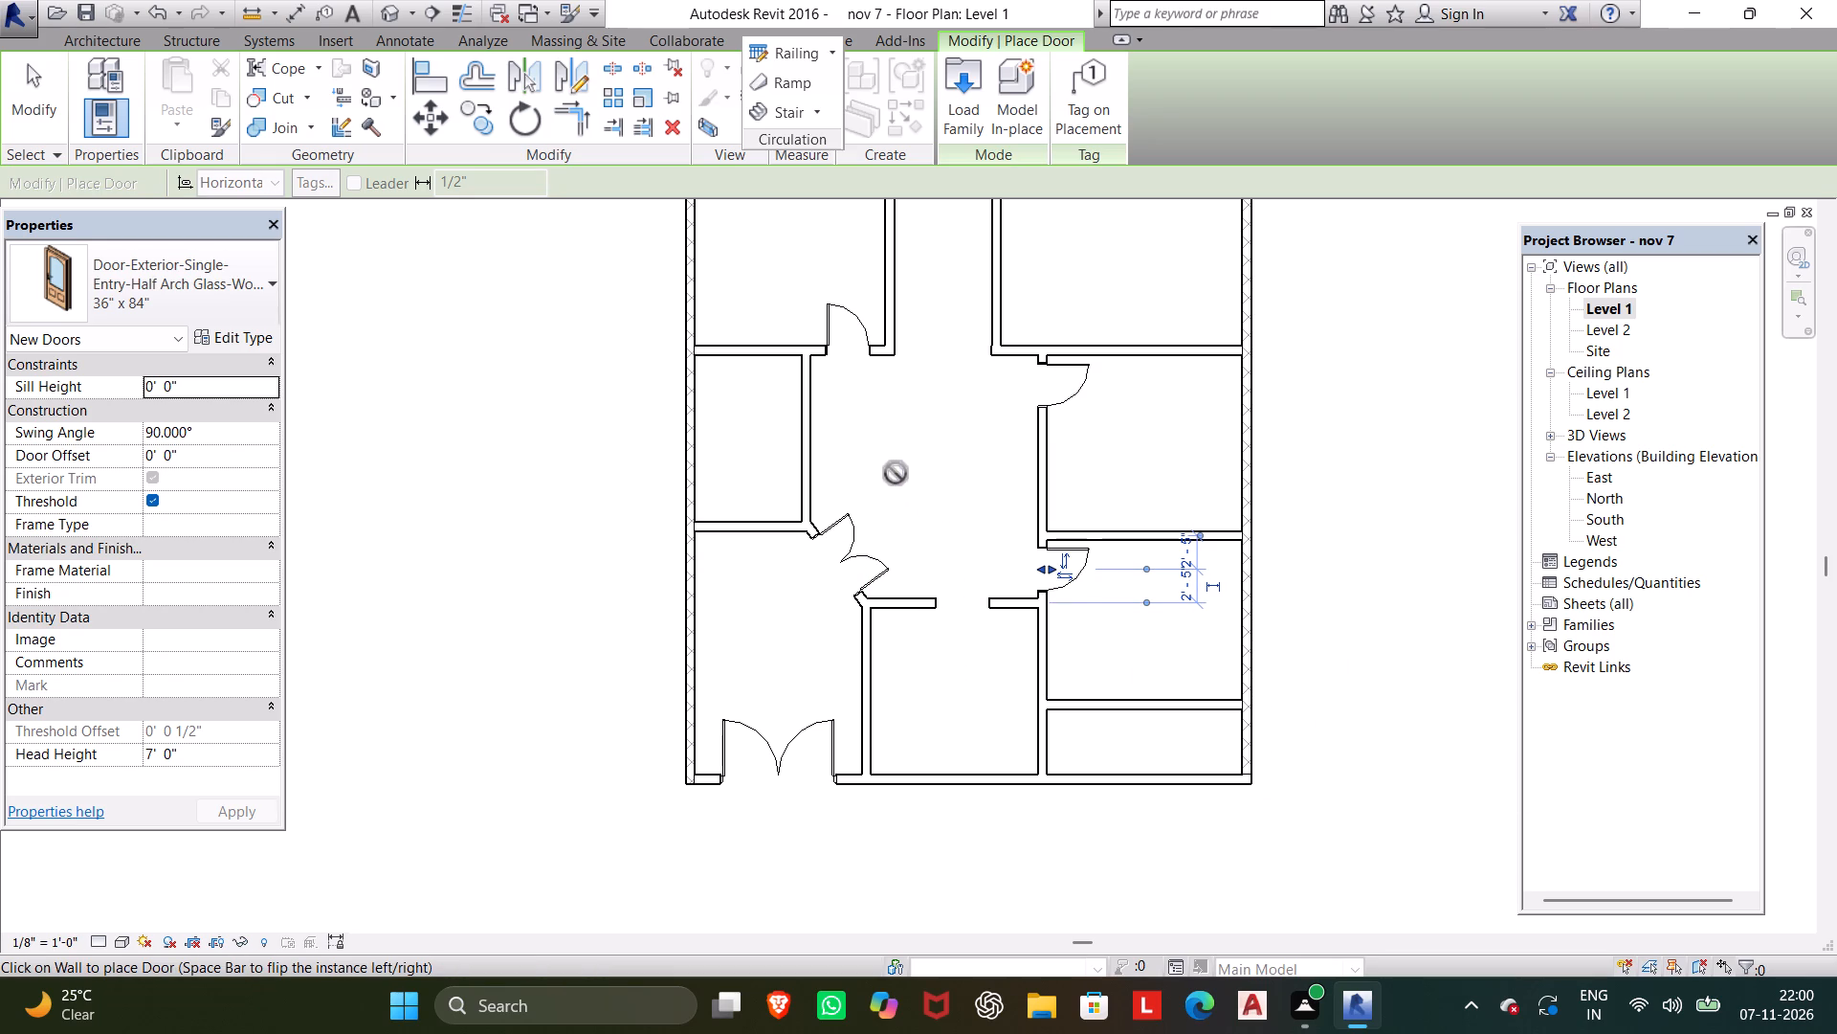
{"action": "middle_click_drag", "start_coordinate": [897, 460], "coordinate": [874, 692]}
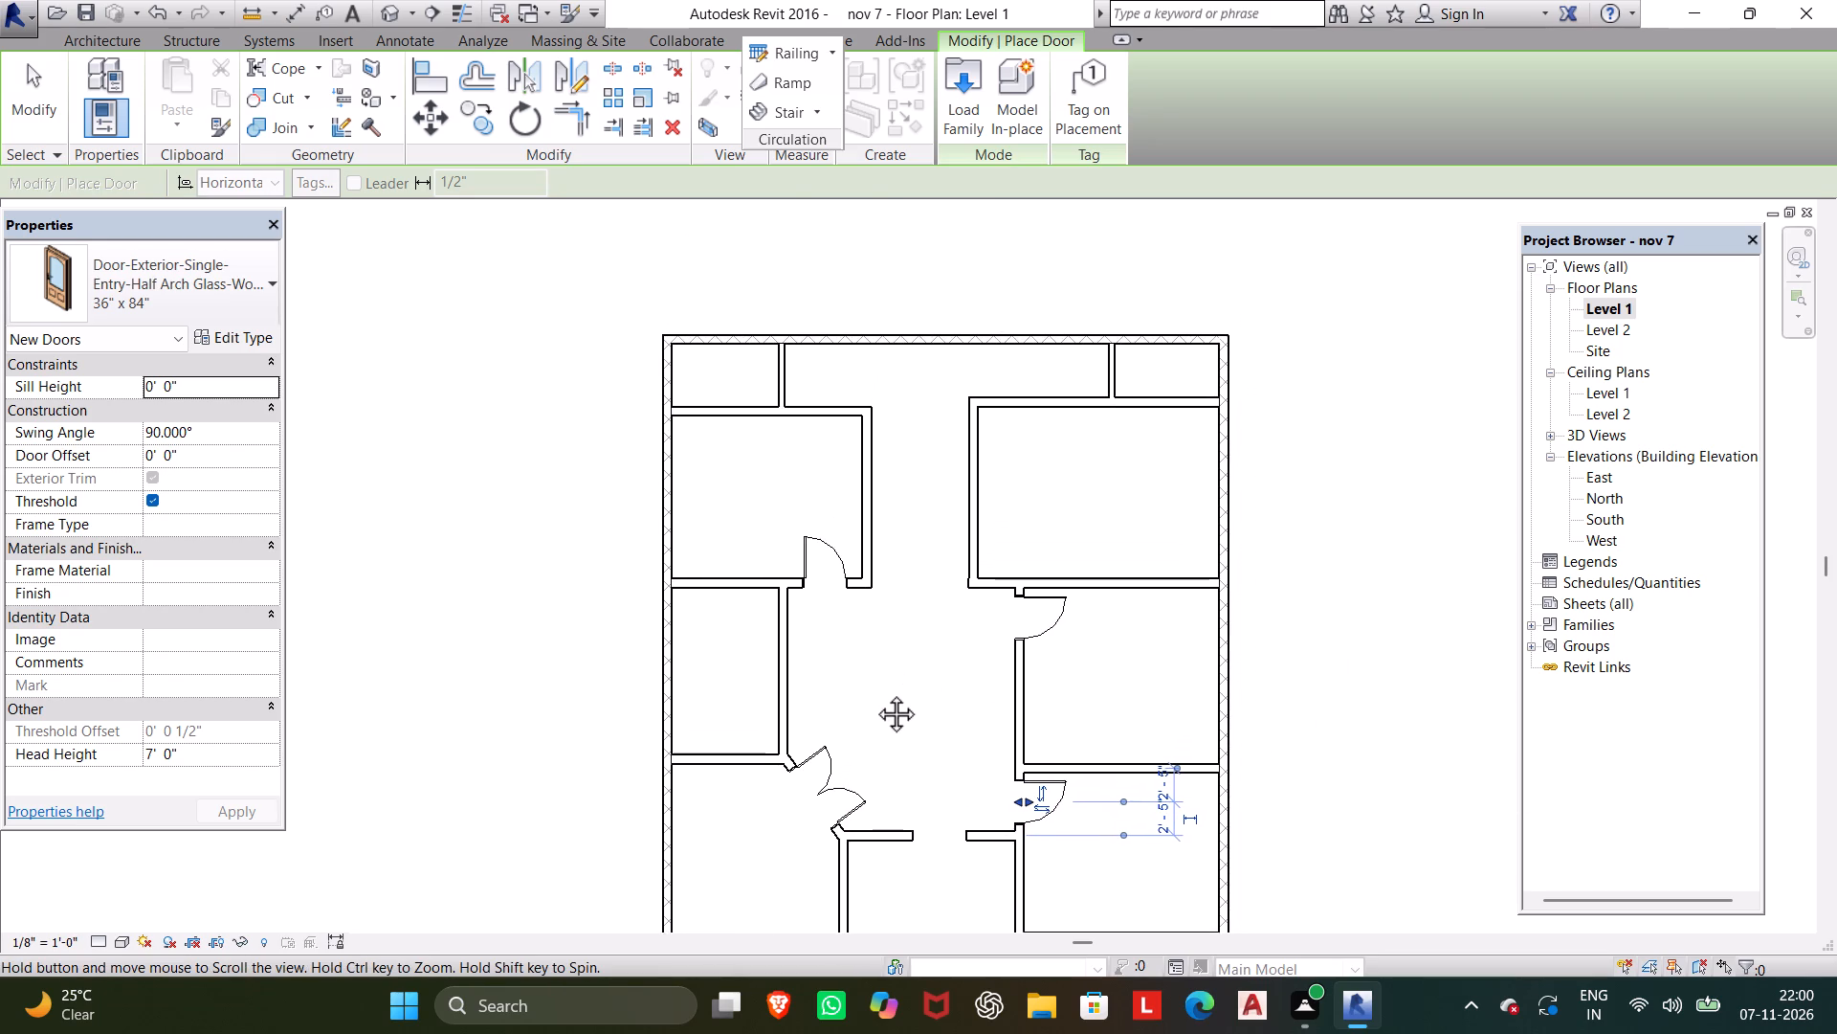
{"action": "middle_click_drag", "start_coordinate": [874, 692], "coordinate": [874, 671]}
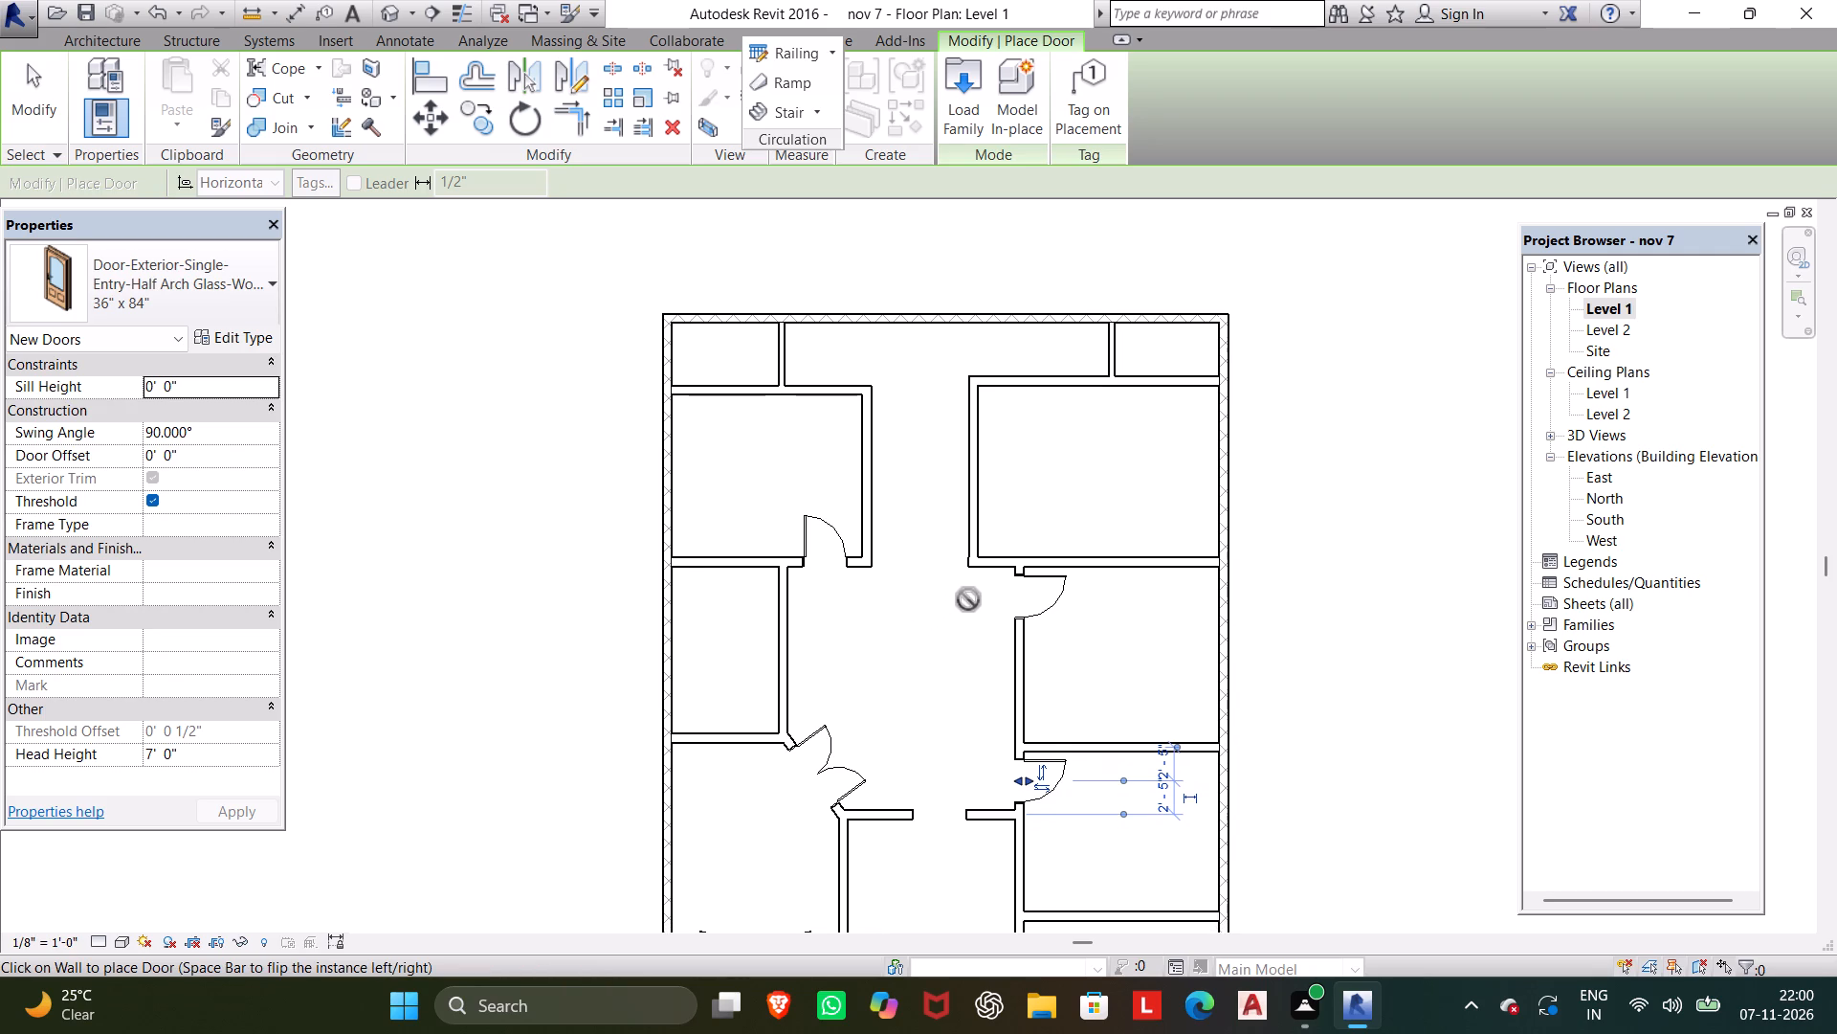
{"action": "scroll", "coordinate": [994, 568], "scroll_direction": "up", "scroll_amount": 5}
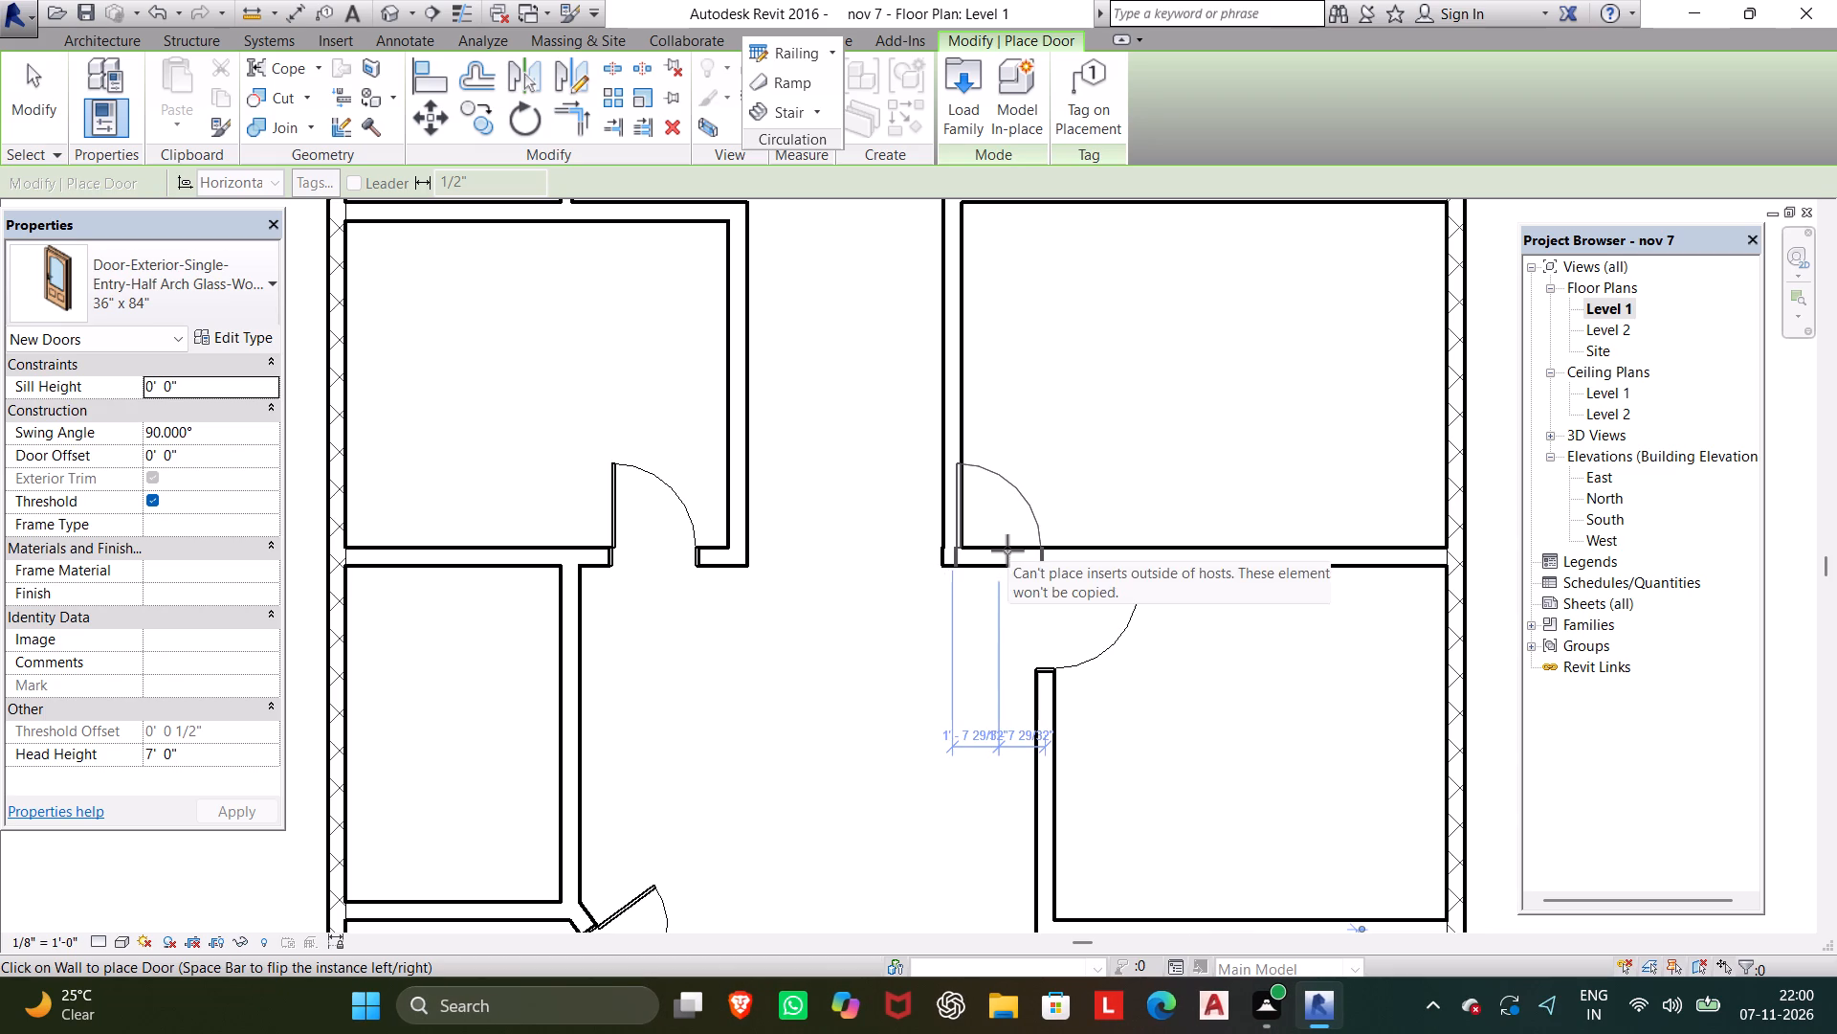
{"action": "scroll", "coordinate": [1007, 551], "scroll_direction": "up", "scroll_amount": 5}
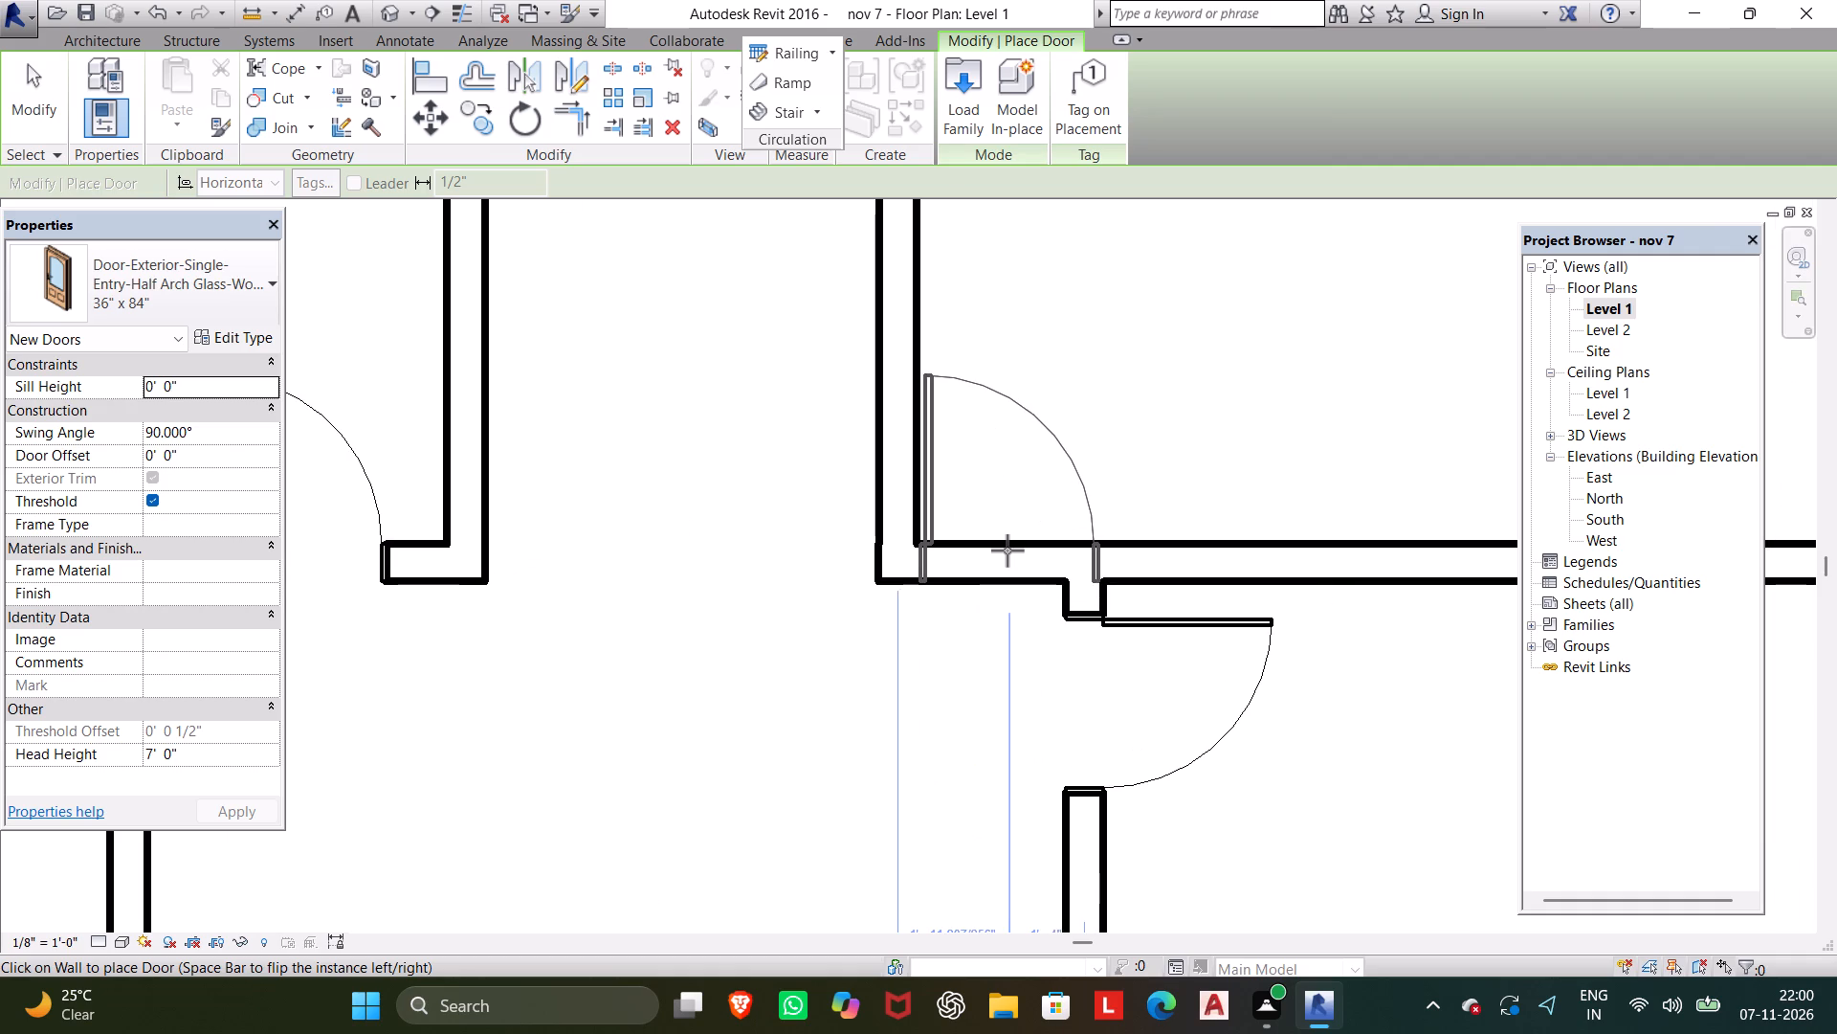
{"action": "left_click", "coordinate": [1007, 551]}
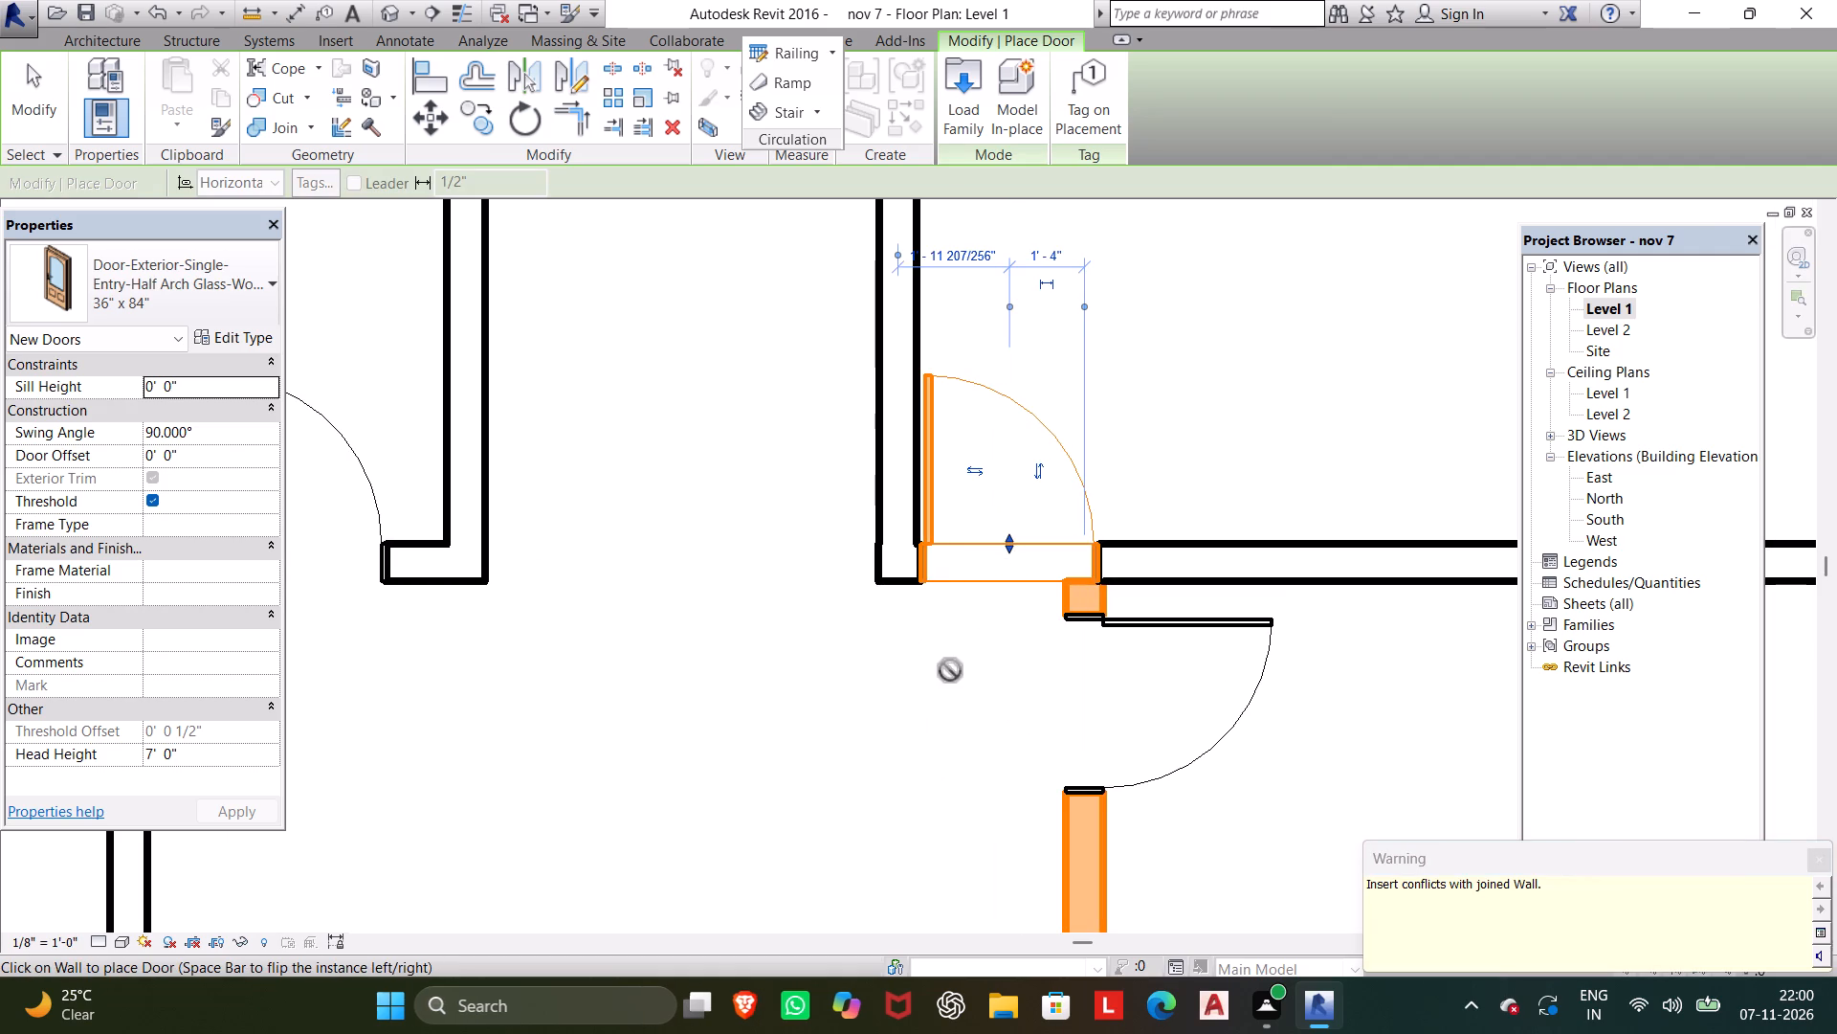
{"action": "key", "text": "Escape"}
{"action": "key", "text": "Escape"}
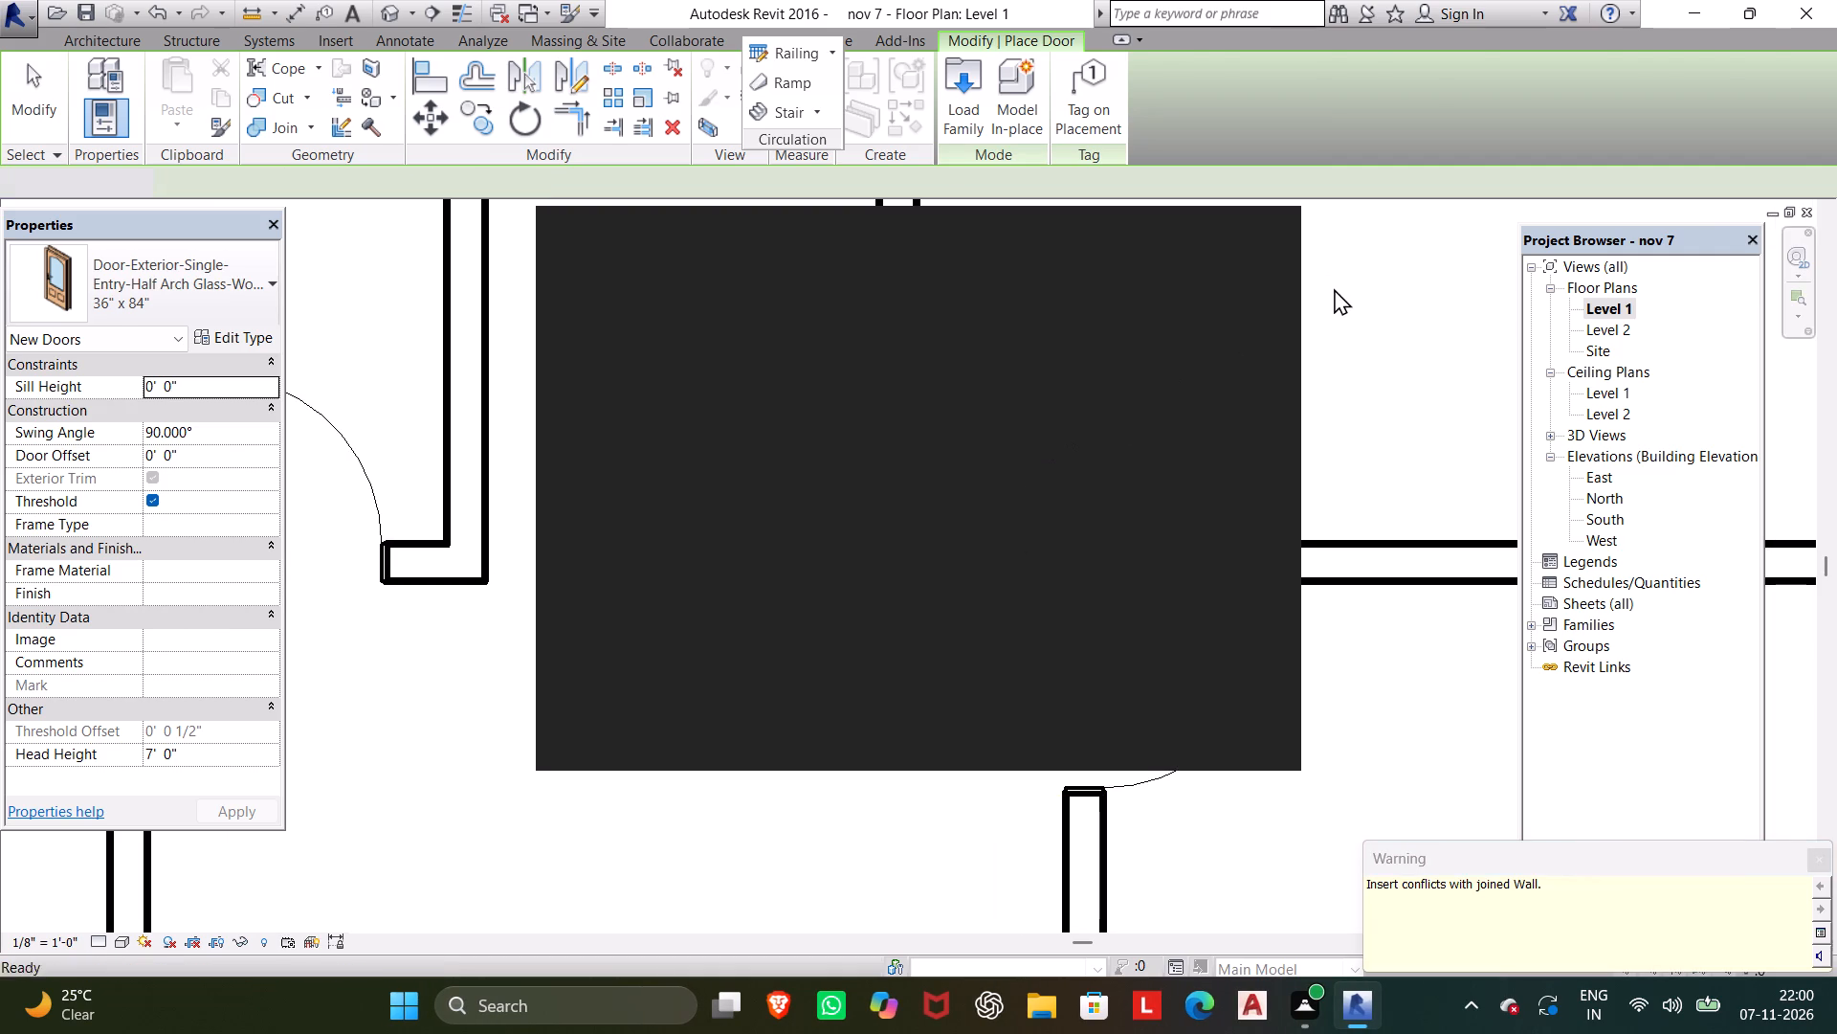
{"action": "left_click", "coordinate": [1245, 237]}
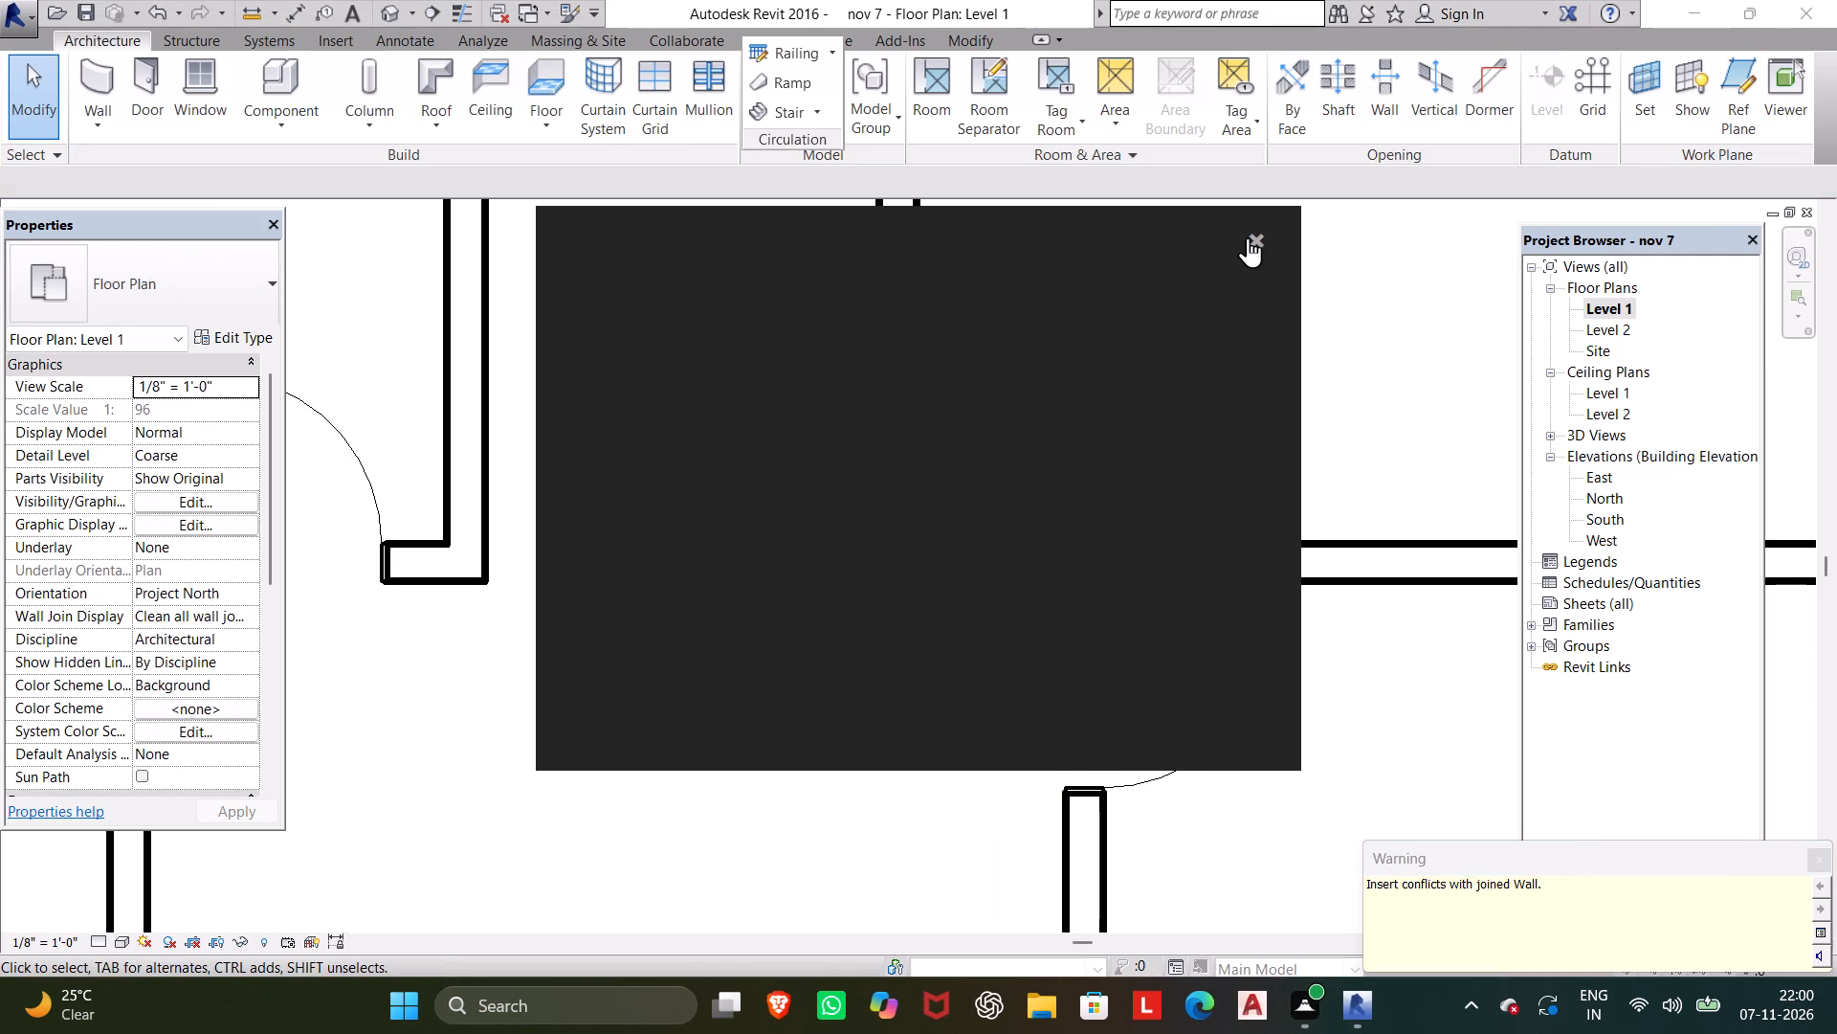
Examine the newly placed single doors around the central hall in 3D, and return to the Level 1 floor plan.
{"action": "scroll", "coordinate": [1170, 527], "scroll_direction": "down", "scroll_amount": 3}
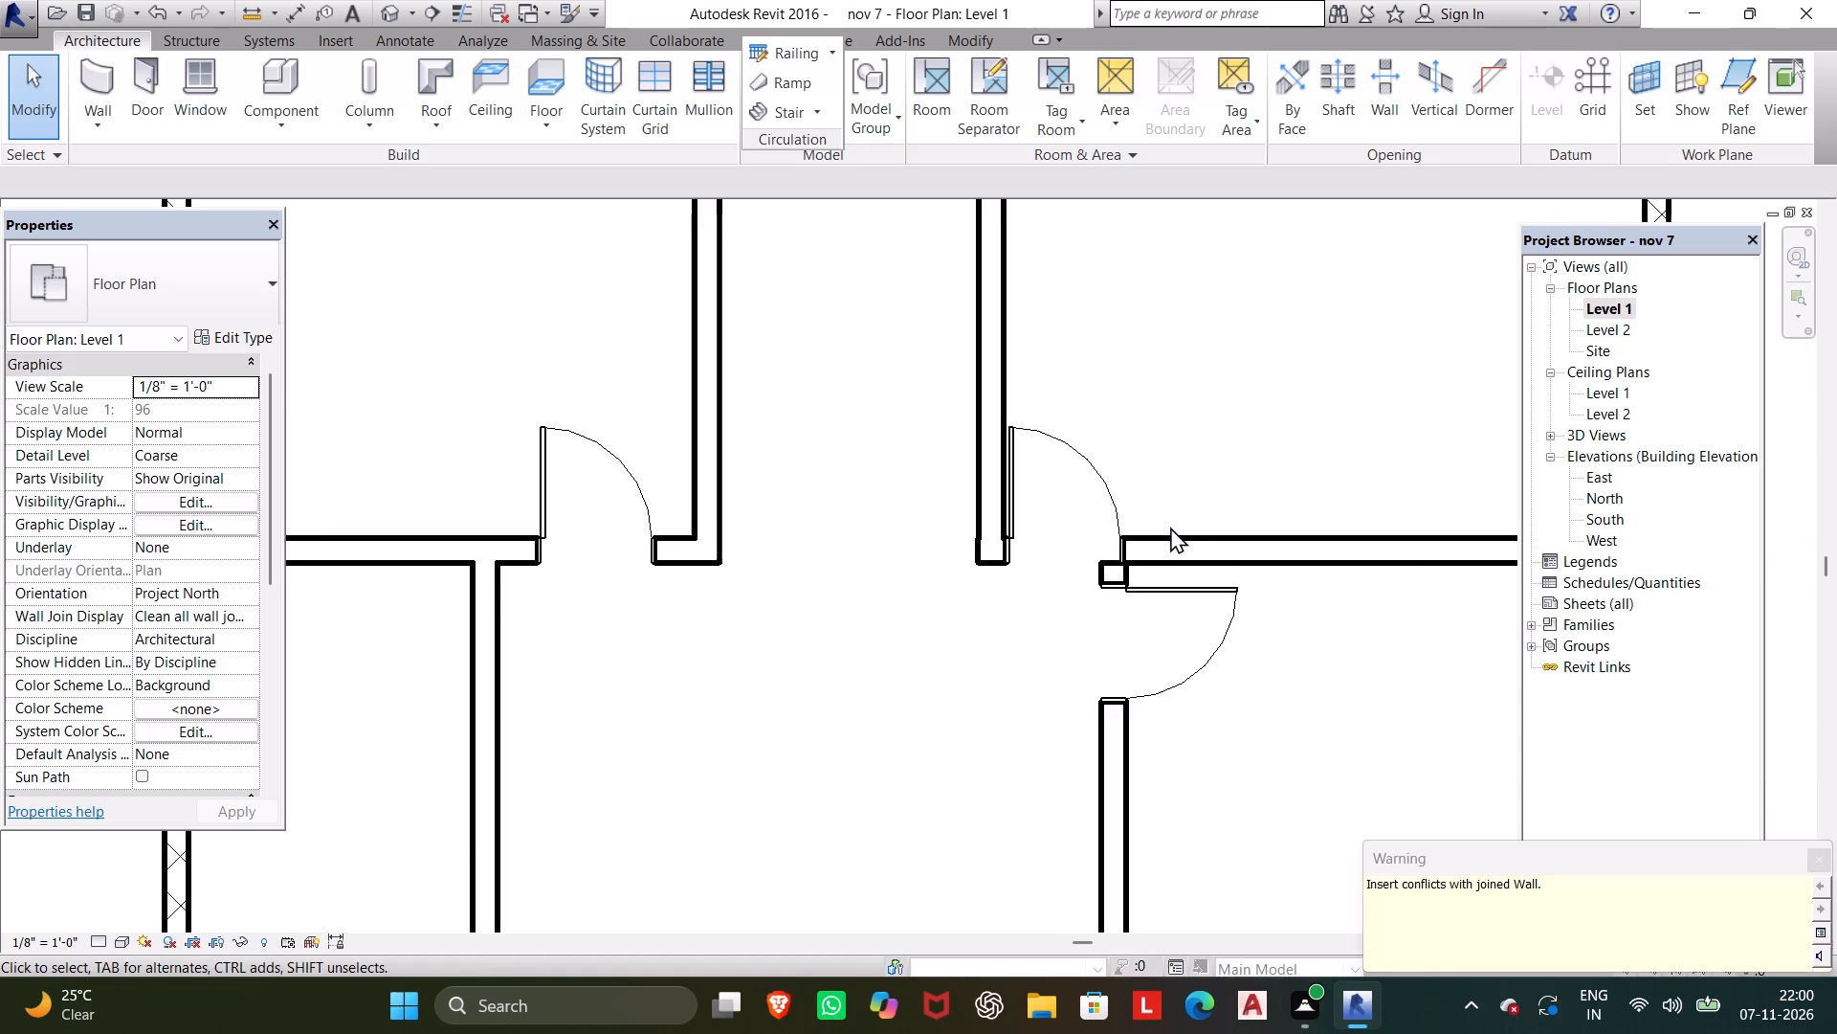
{"action": "scroll", "coordinate": [1171, 525], "scroll_direction": "down", "scroll_amount": 2}
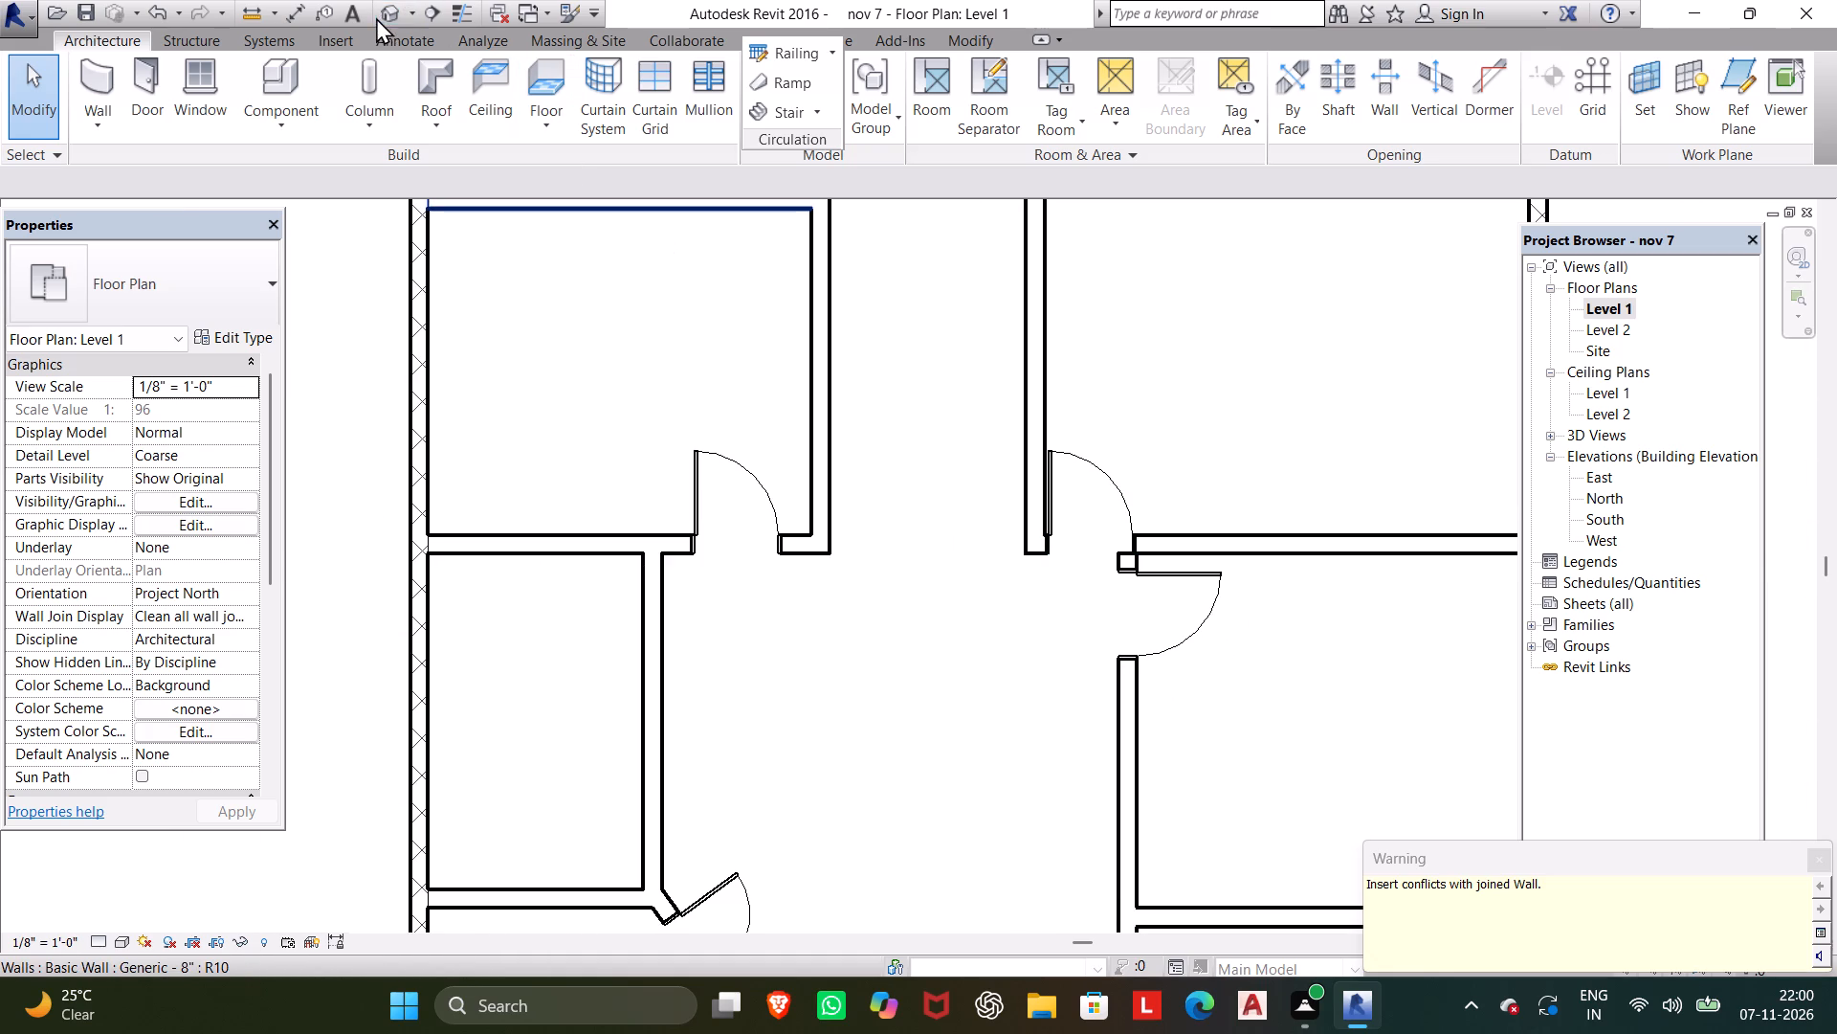
{"action": "left_click", "coordinate": [392, 8]}
{"action": "middle_click_drag", "start_coordinate": [706, 370], "coordinate": [784, 614]}
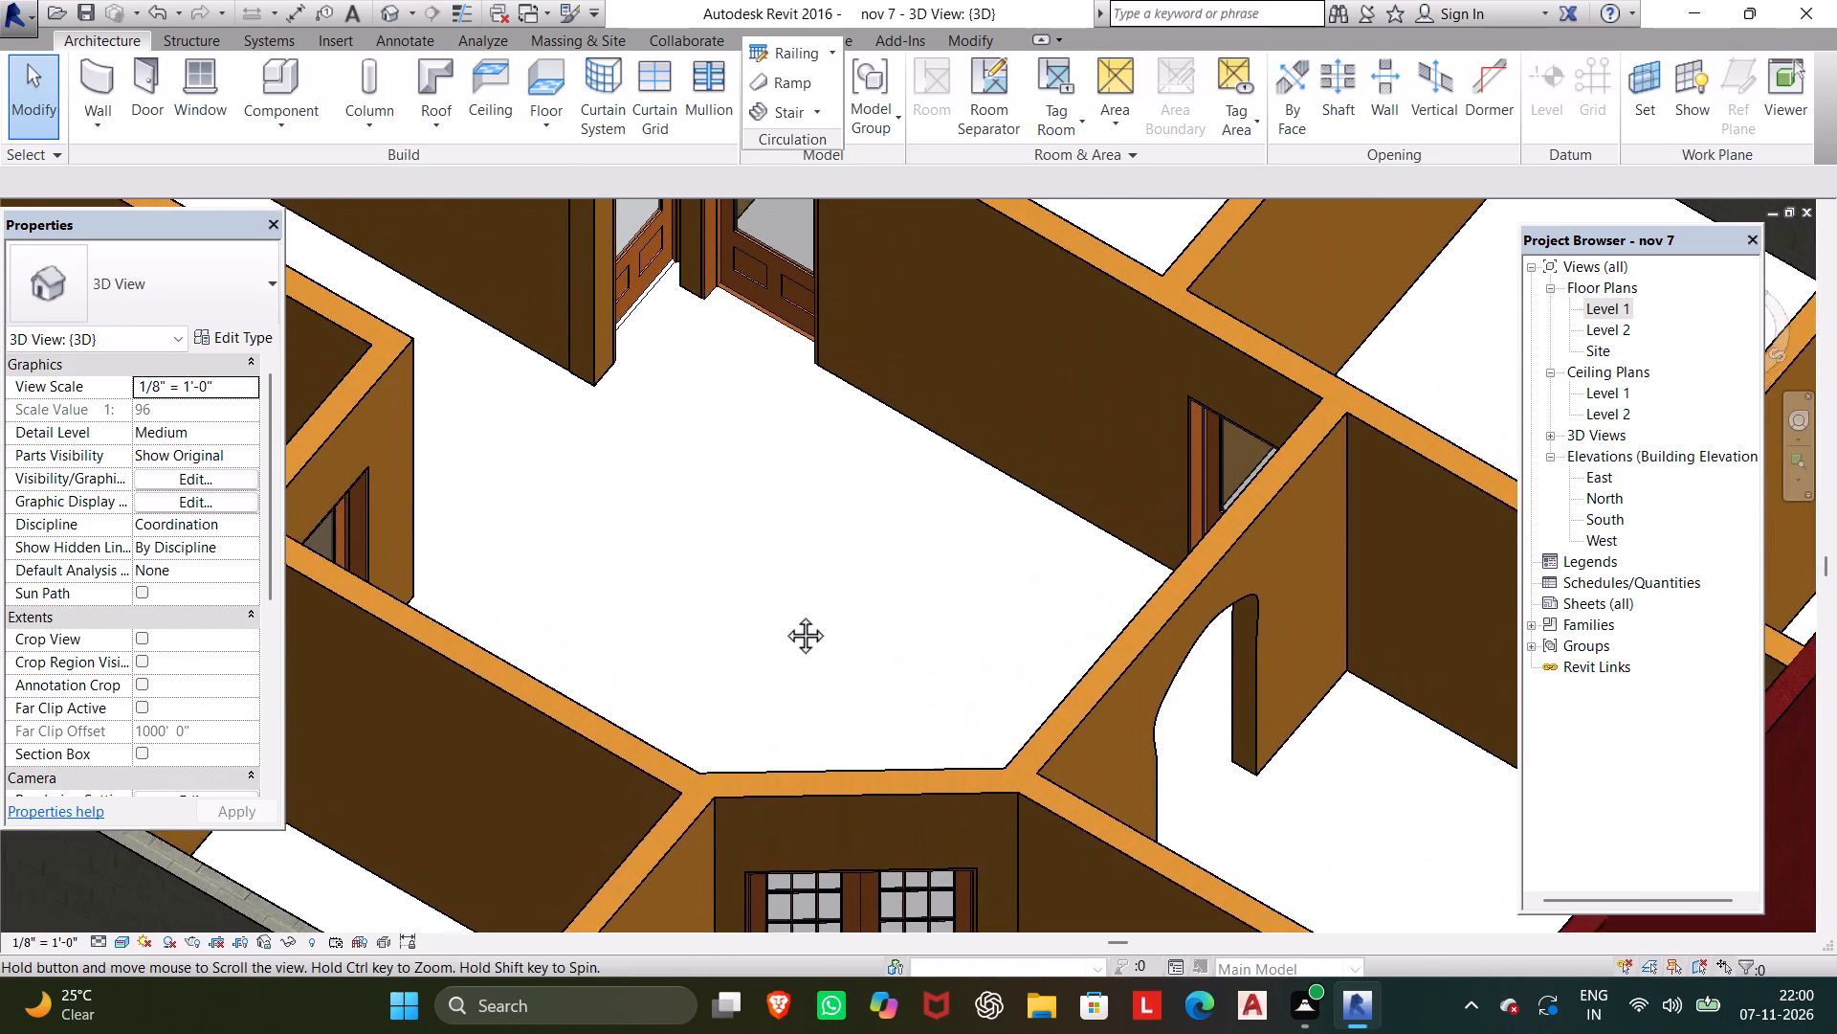
{"action": "middle_click_drag", "start_coordinate": [784, 614], "coordinate": [871, 839]}
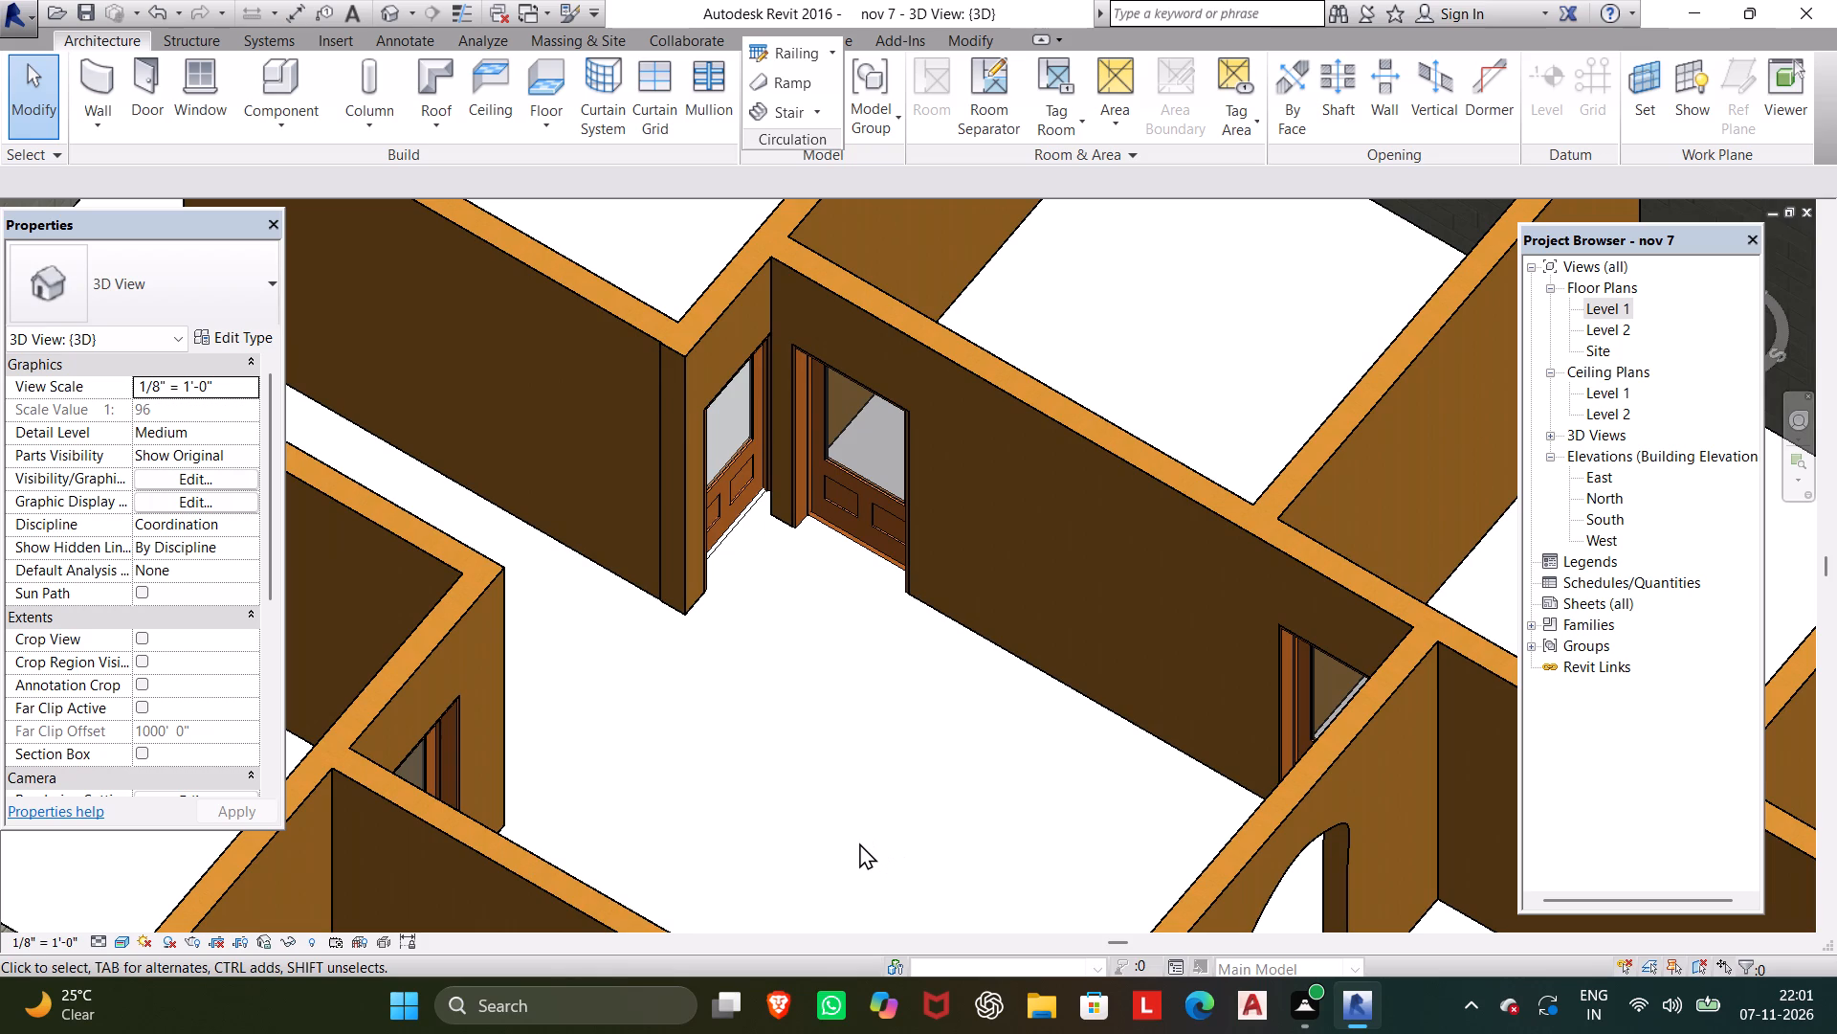
{"action": "double_click", "coordinate": [1630, 314]}
{"action": "double_click", "coordinate": [1621, 314]}
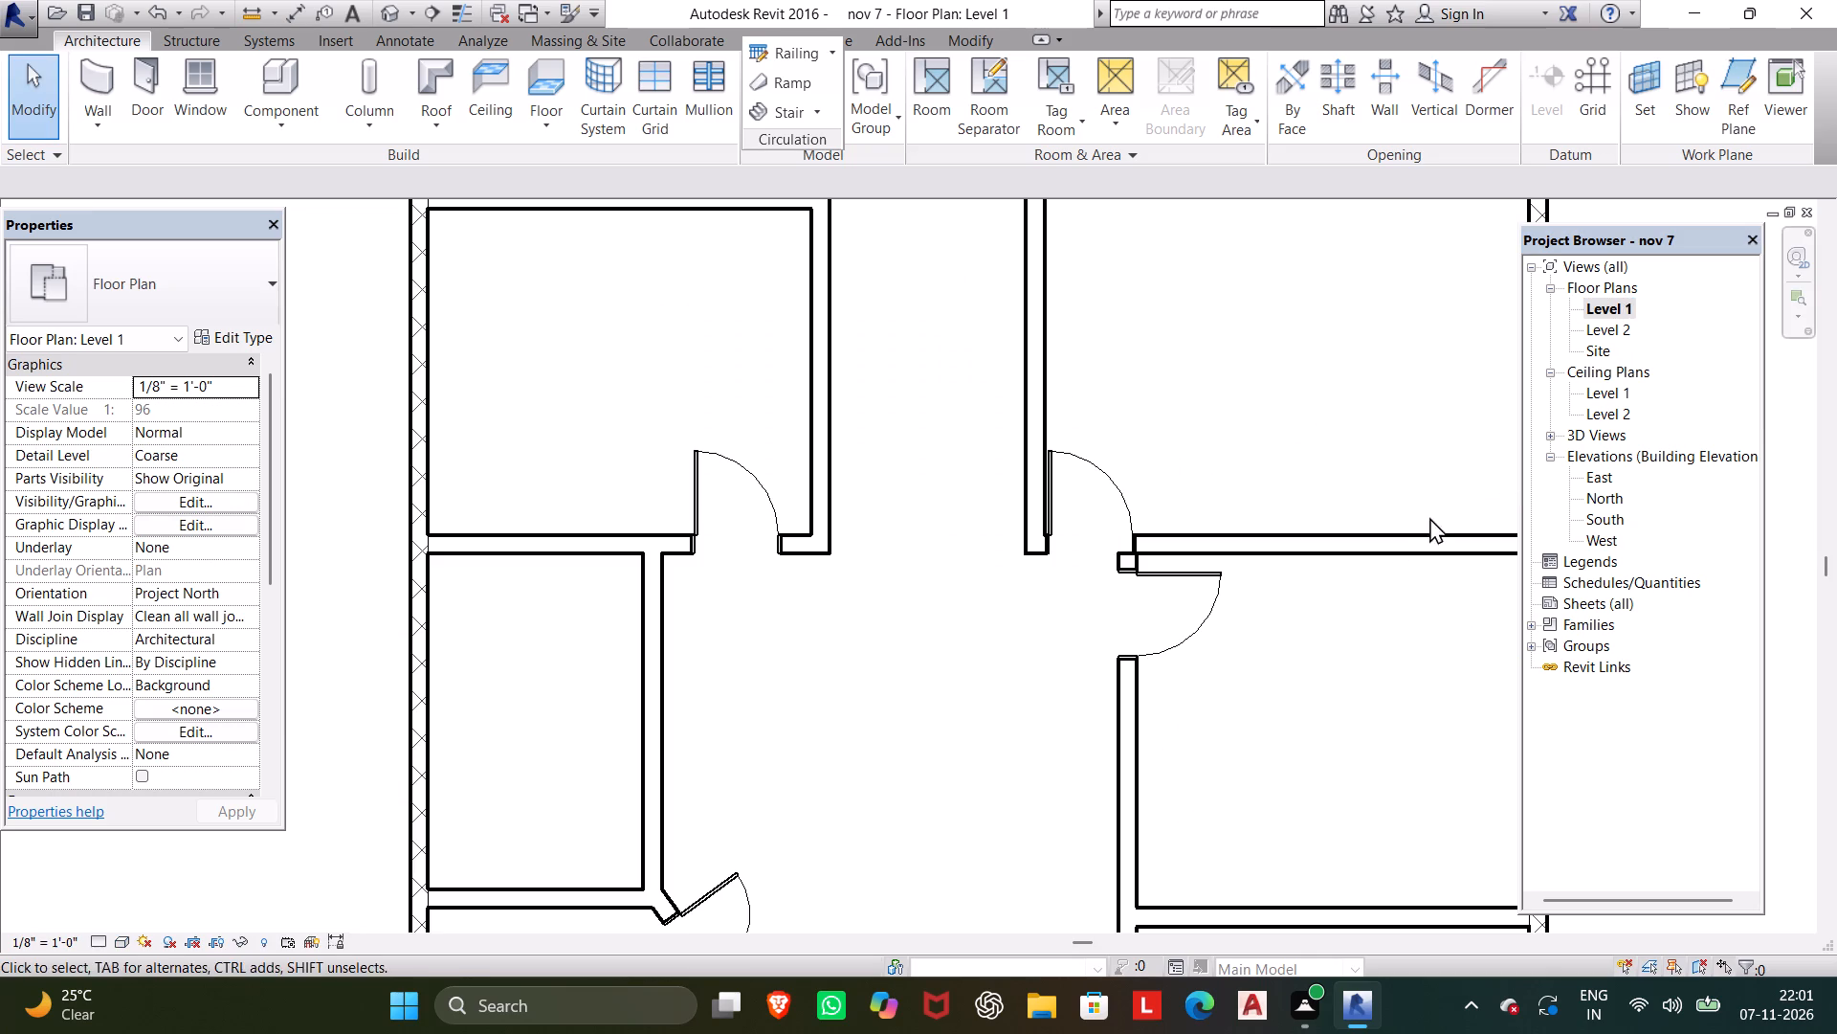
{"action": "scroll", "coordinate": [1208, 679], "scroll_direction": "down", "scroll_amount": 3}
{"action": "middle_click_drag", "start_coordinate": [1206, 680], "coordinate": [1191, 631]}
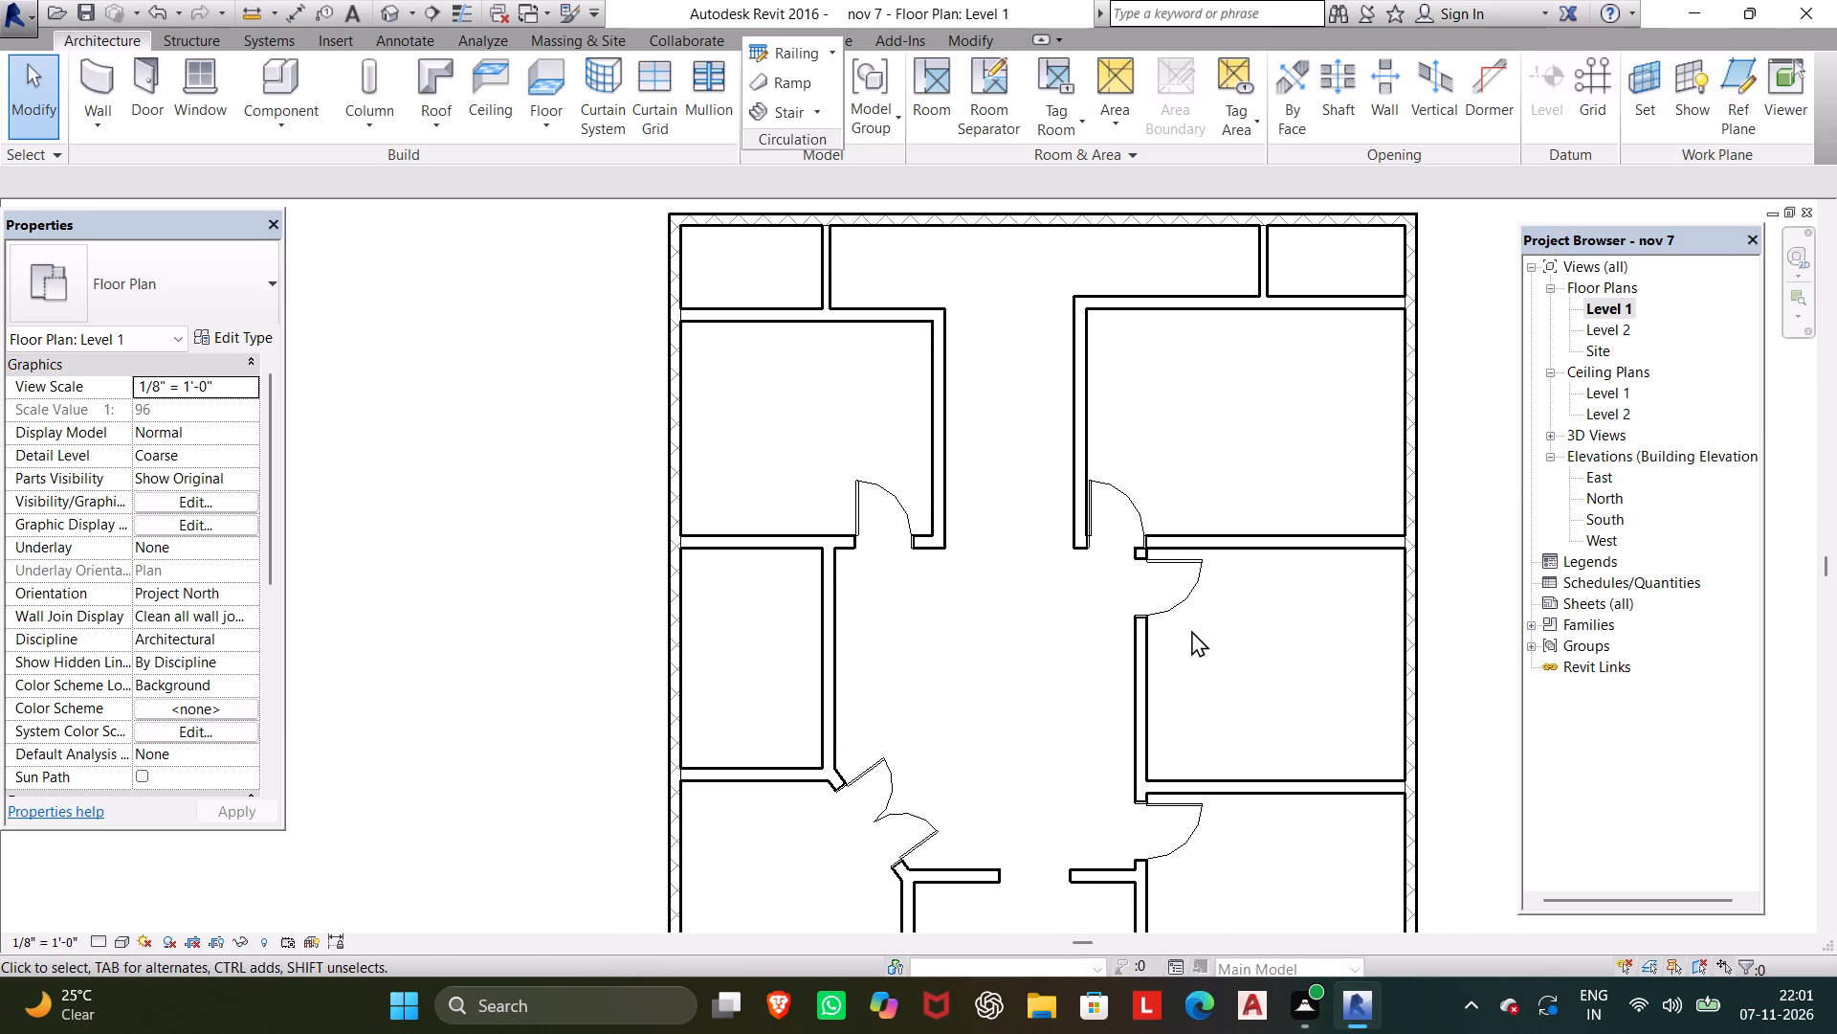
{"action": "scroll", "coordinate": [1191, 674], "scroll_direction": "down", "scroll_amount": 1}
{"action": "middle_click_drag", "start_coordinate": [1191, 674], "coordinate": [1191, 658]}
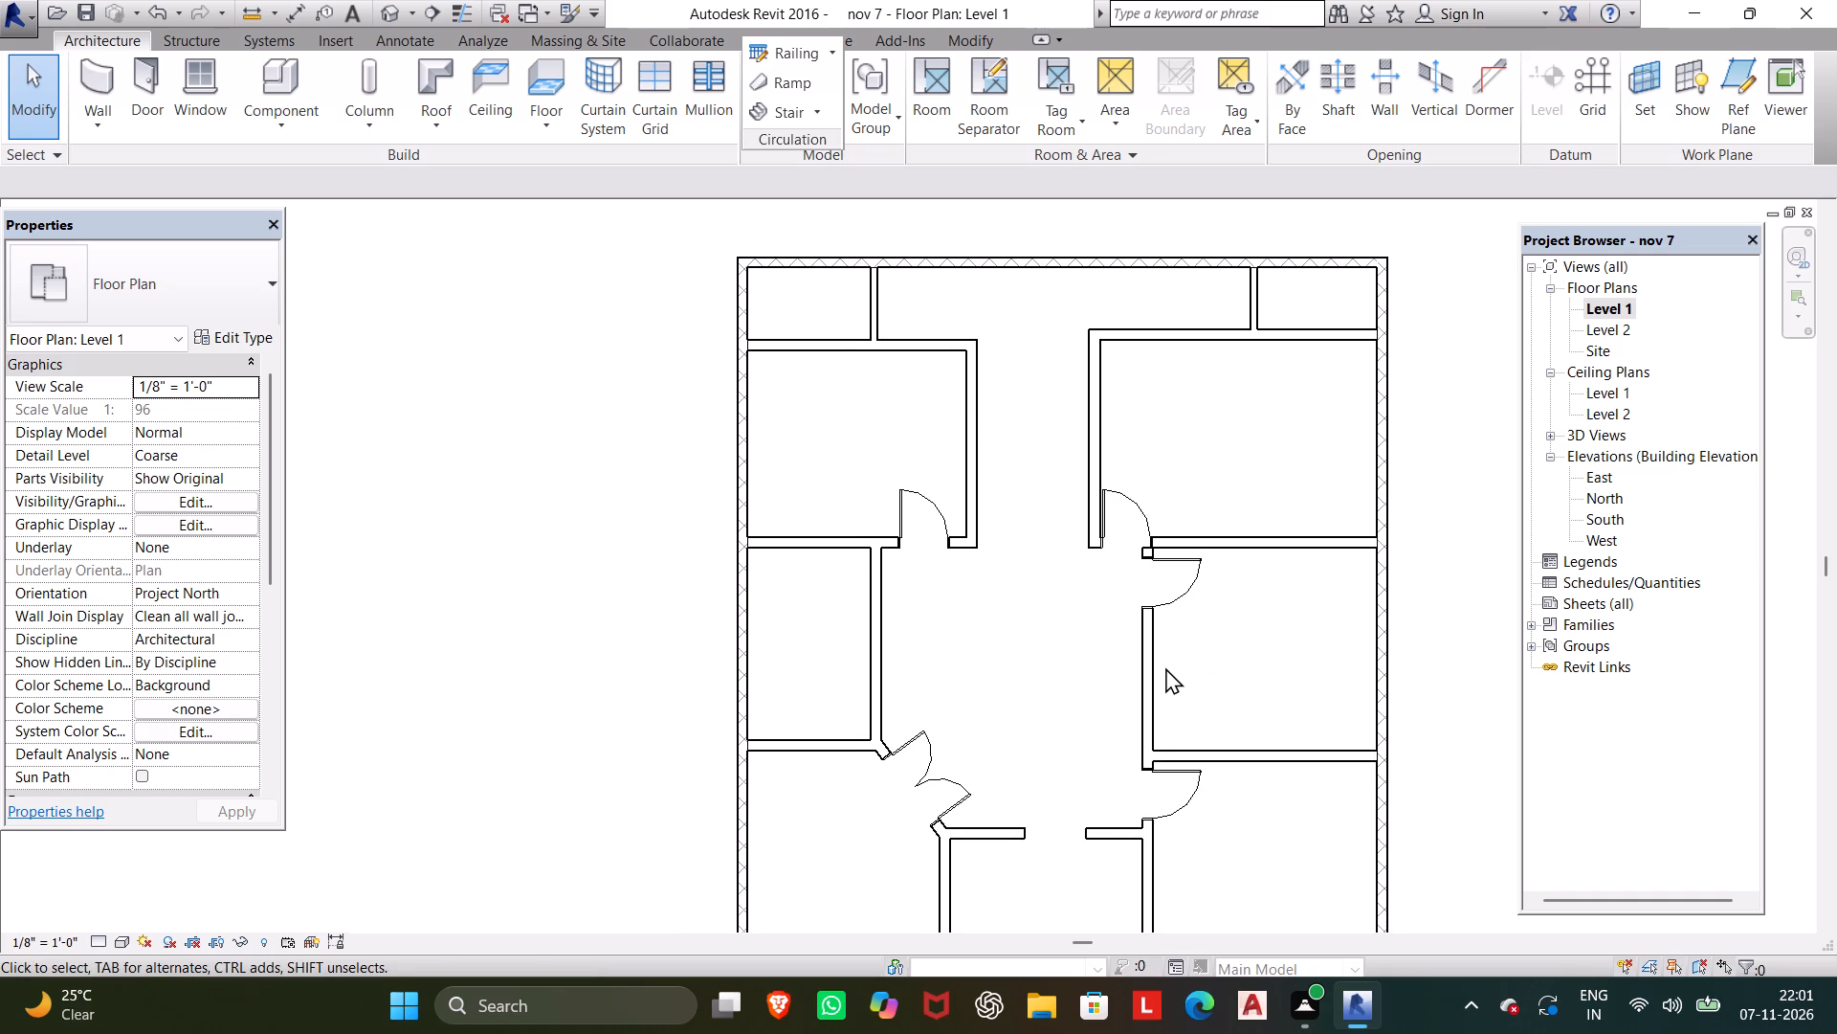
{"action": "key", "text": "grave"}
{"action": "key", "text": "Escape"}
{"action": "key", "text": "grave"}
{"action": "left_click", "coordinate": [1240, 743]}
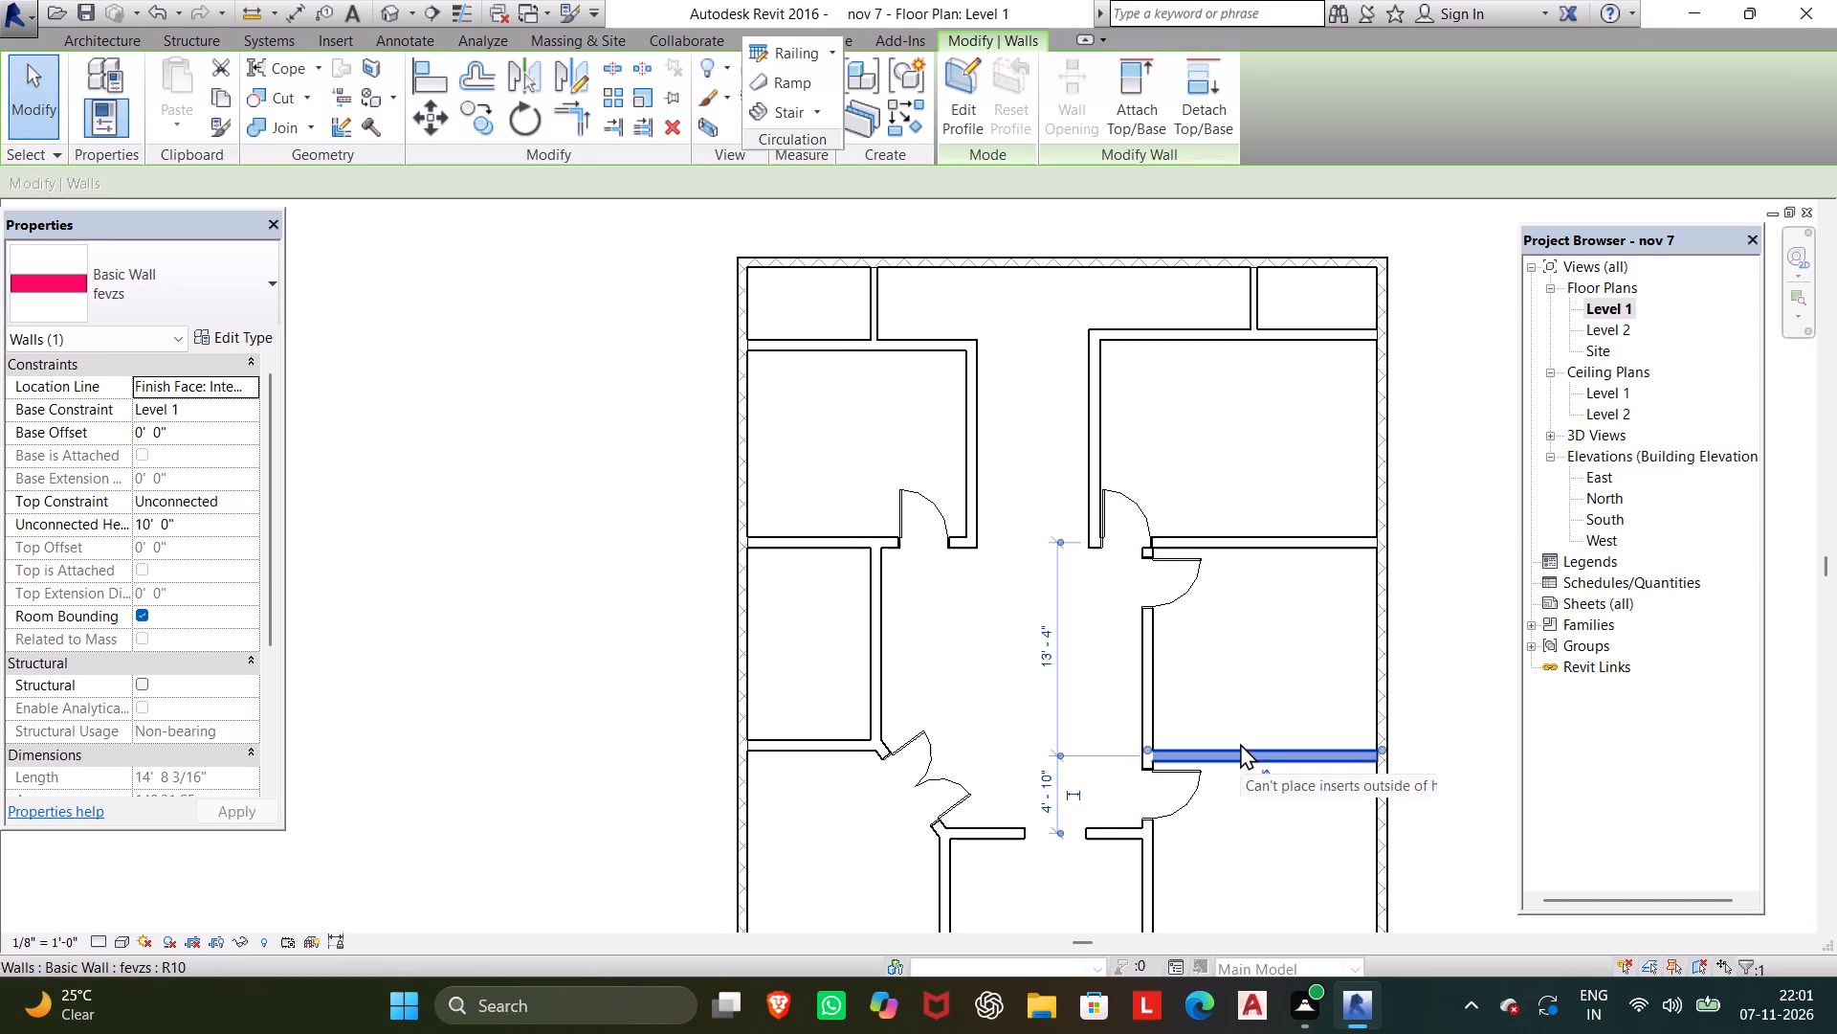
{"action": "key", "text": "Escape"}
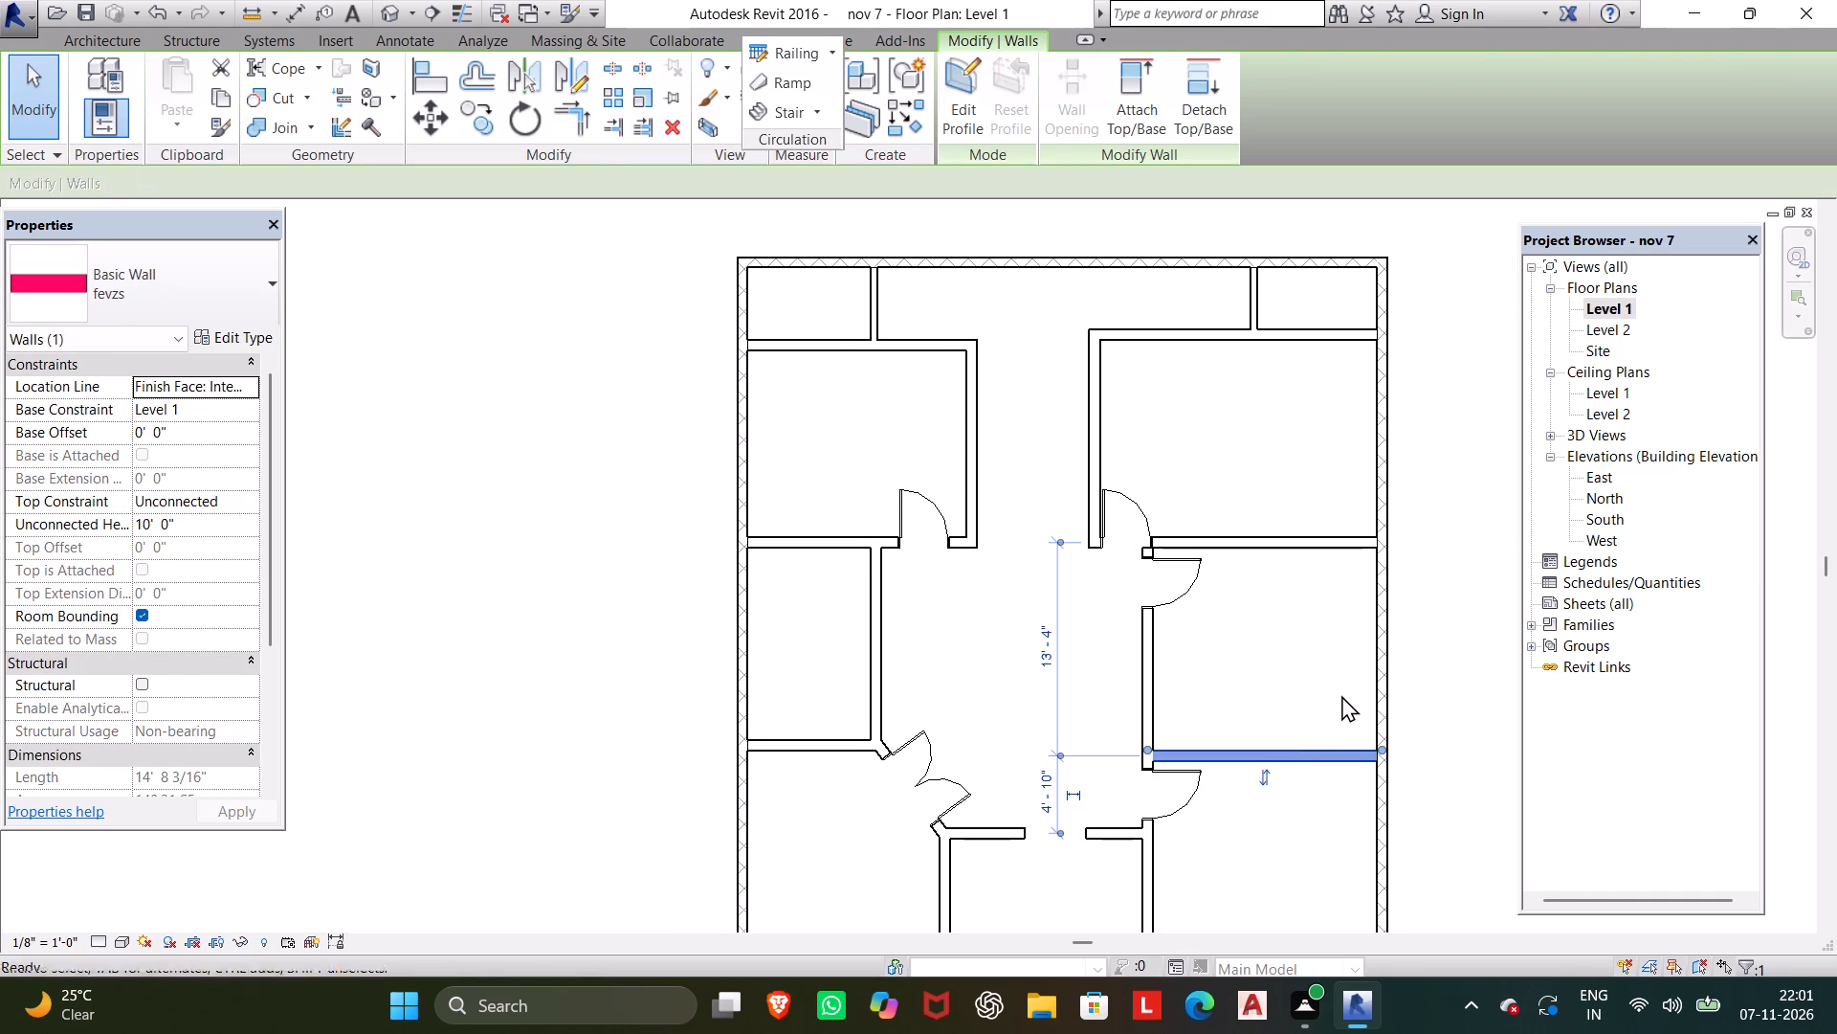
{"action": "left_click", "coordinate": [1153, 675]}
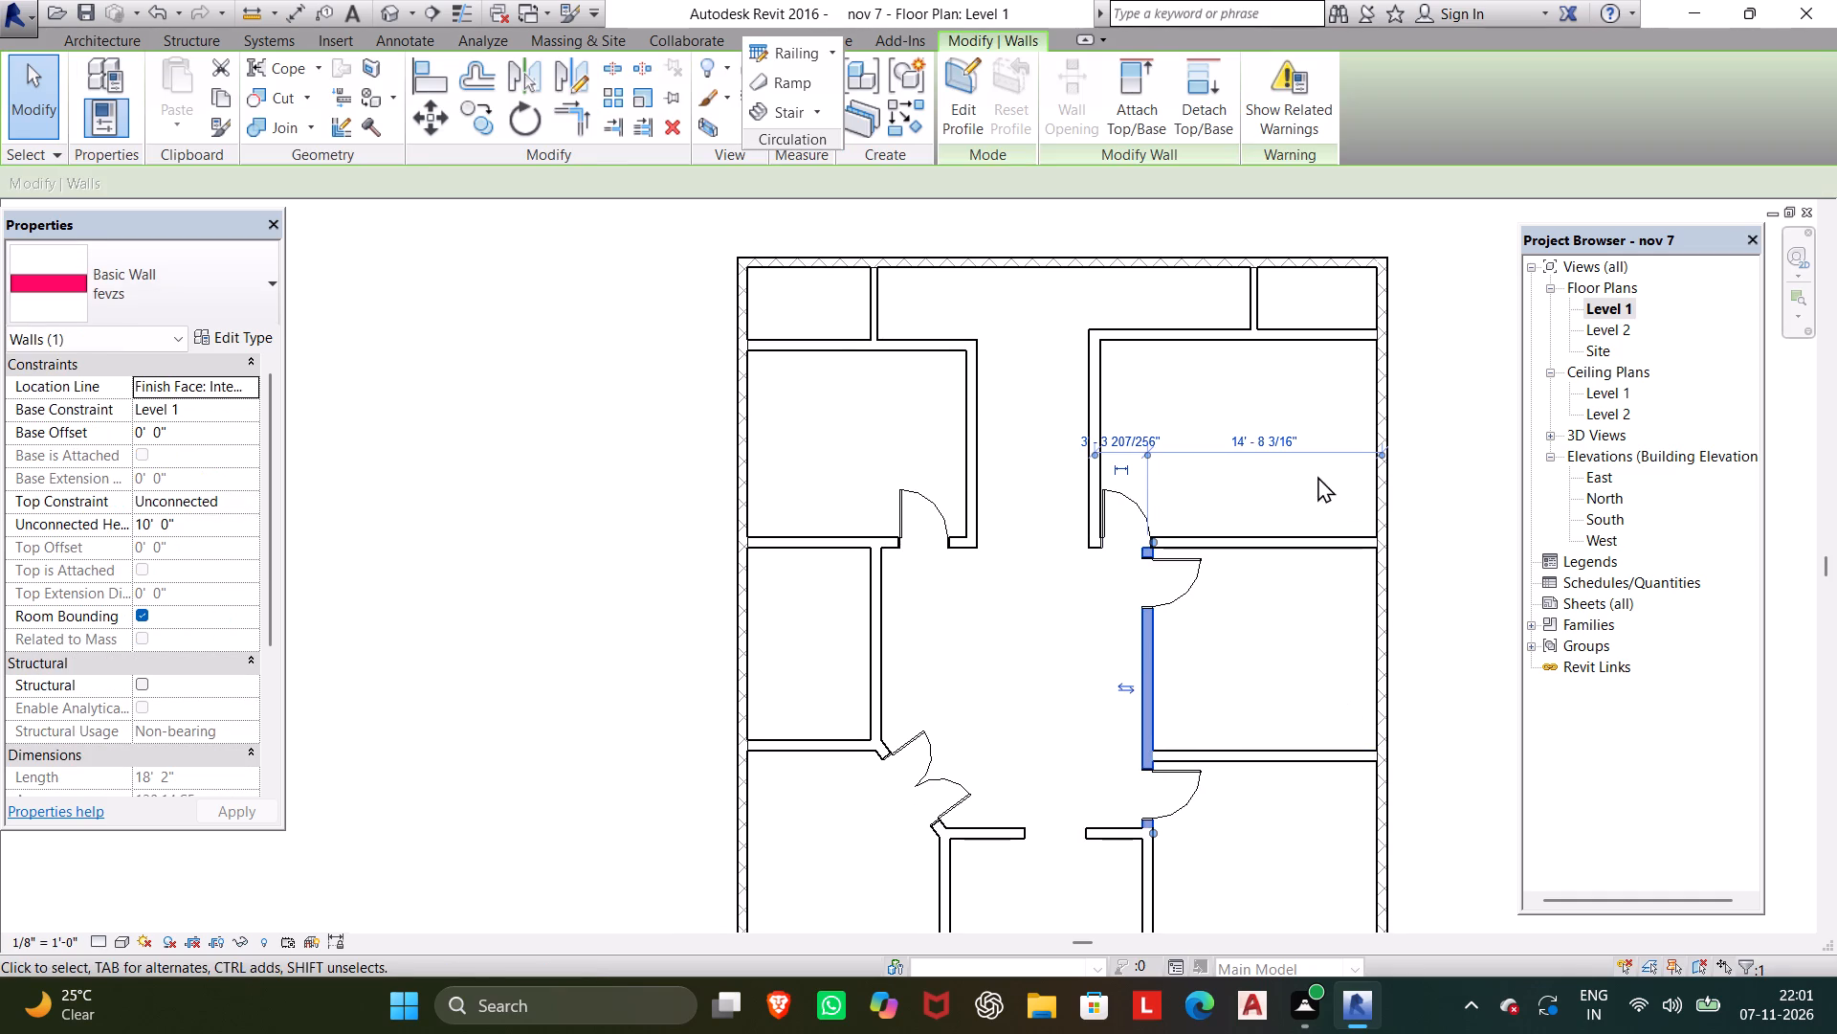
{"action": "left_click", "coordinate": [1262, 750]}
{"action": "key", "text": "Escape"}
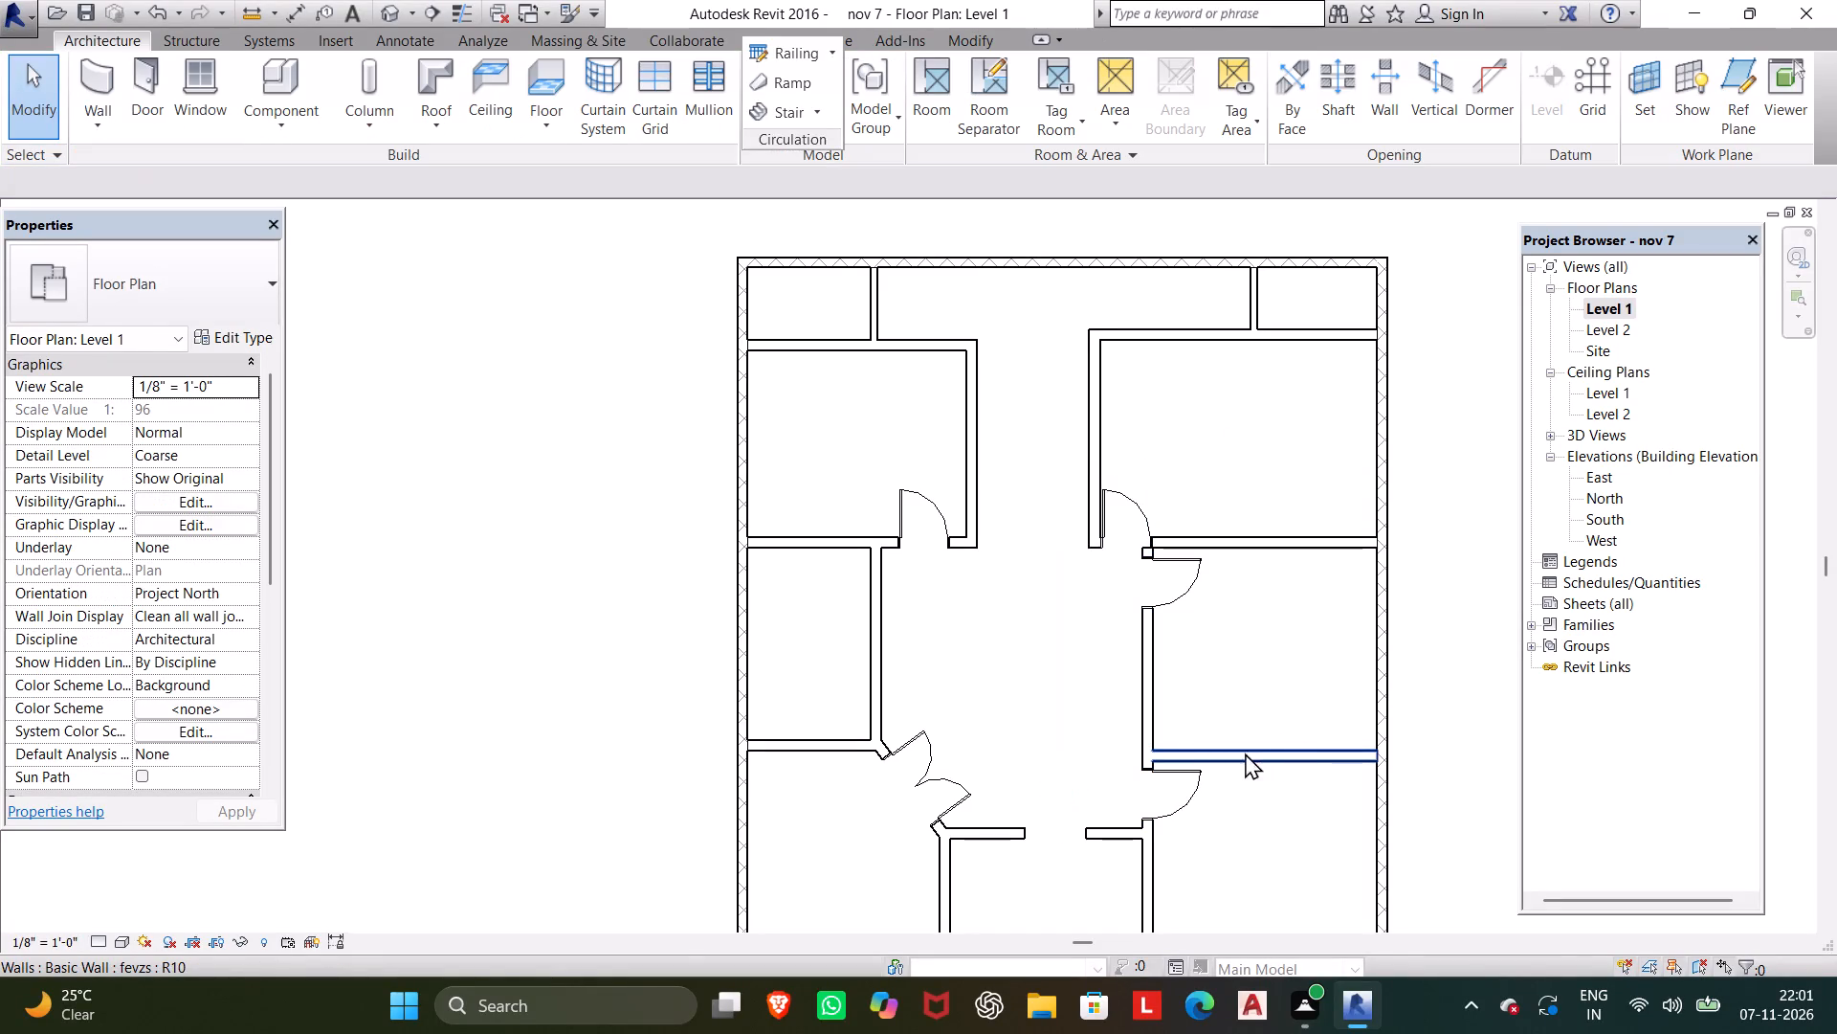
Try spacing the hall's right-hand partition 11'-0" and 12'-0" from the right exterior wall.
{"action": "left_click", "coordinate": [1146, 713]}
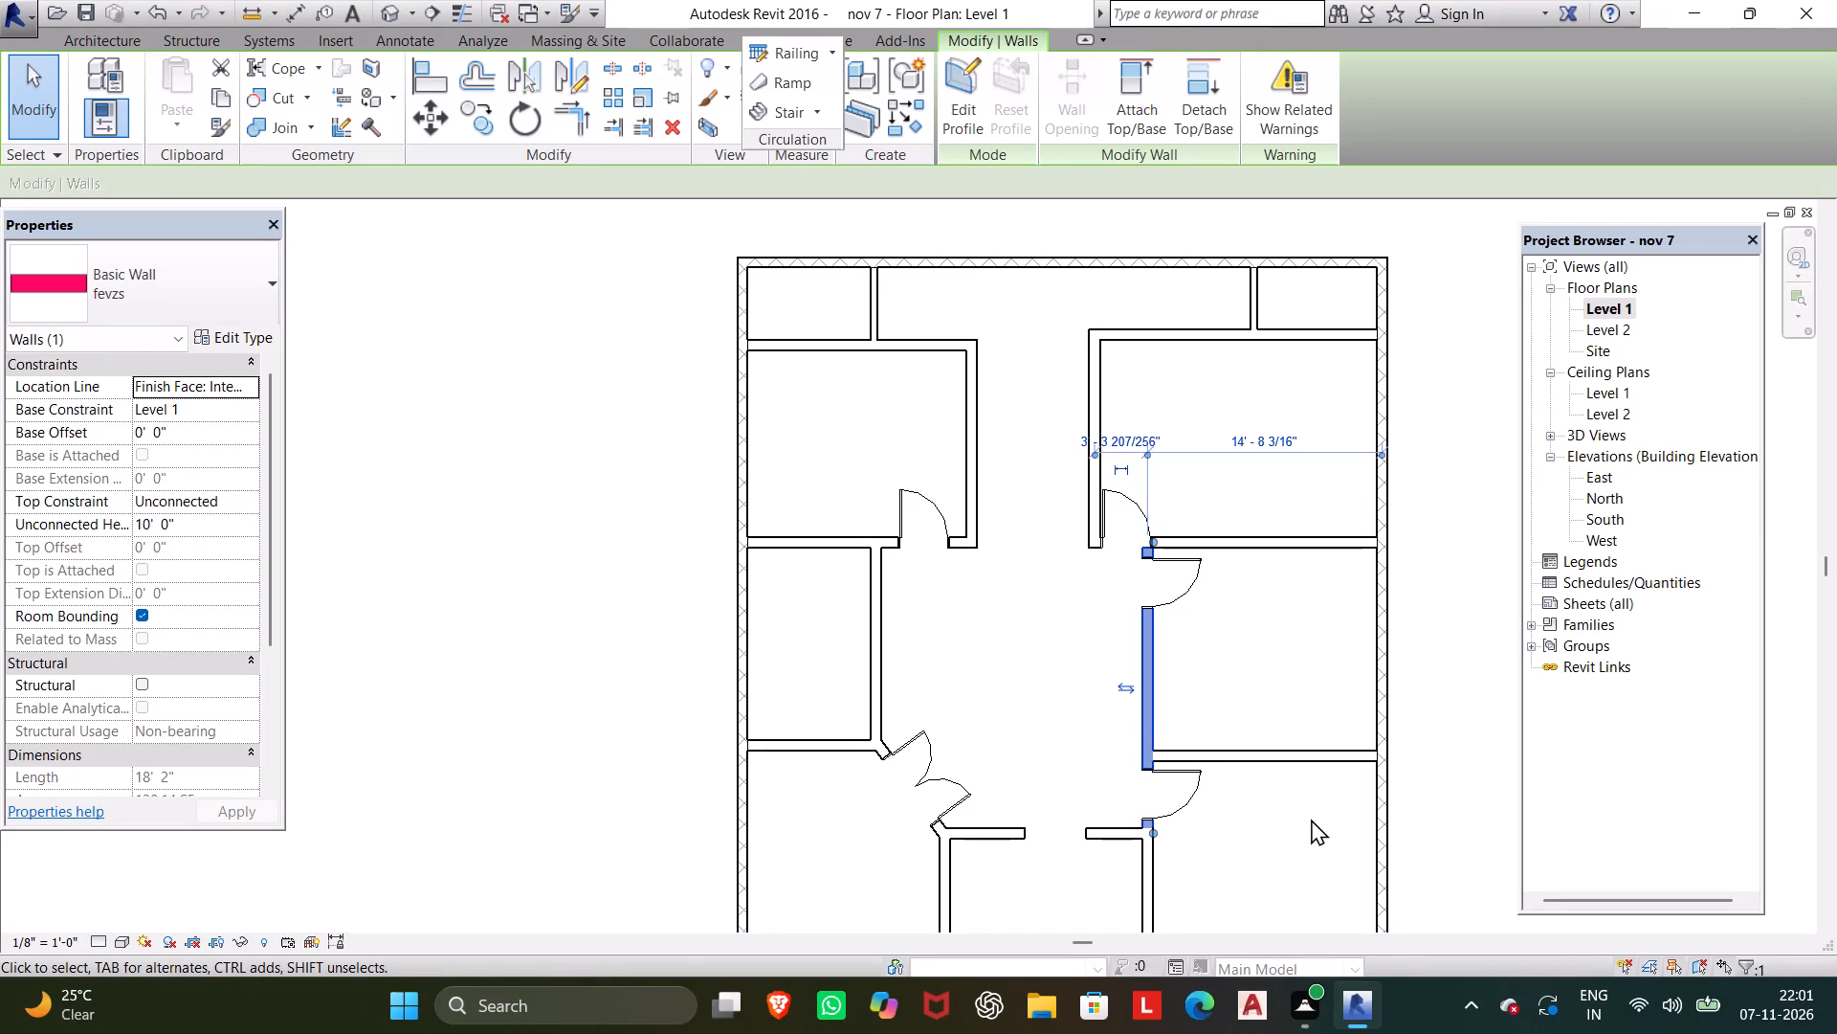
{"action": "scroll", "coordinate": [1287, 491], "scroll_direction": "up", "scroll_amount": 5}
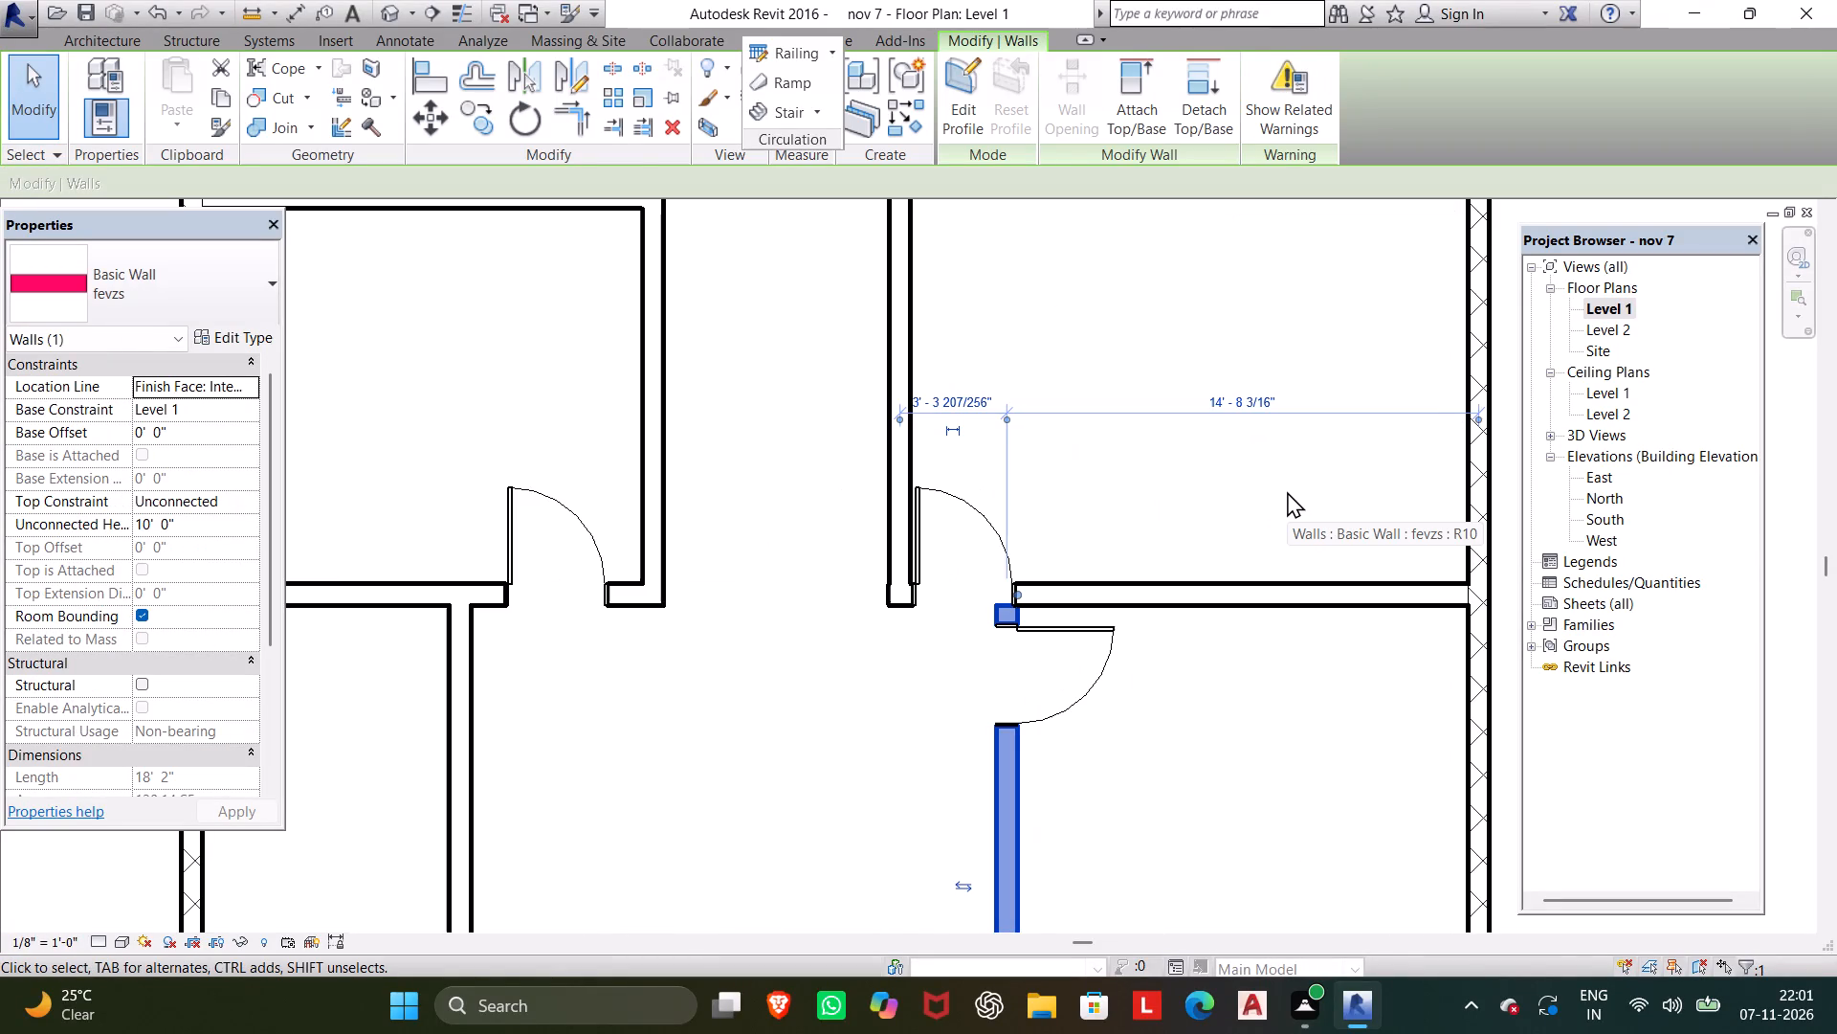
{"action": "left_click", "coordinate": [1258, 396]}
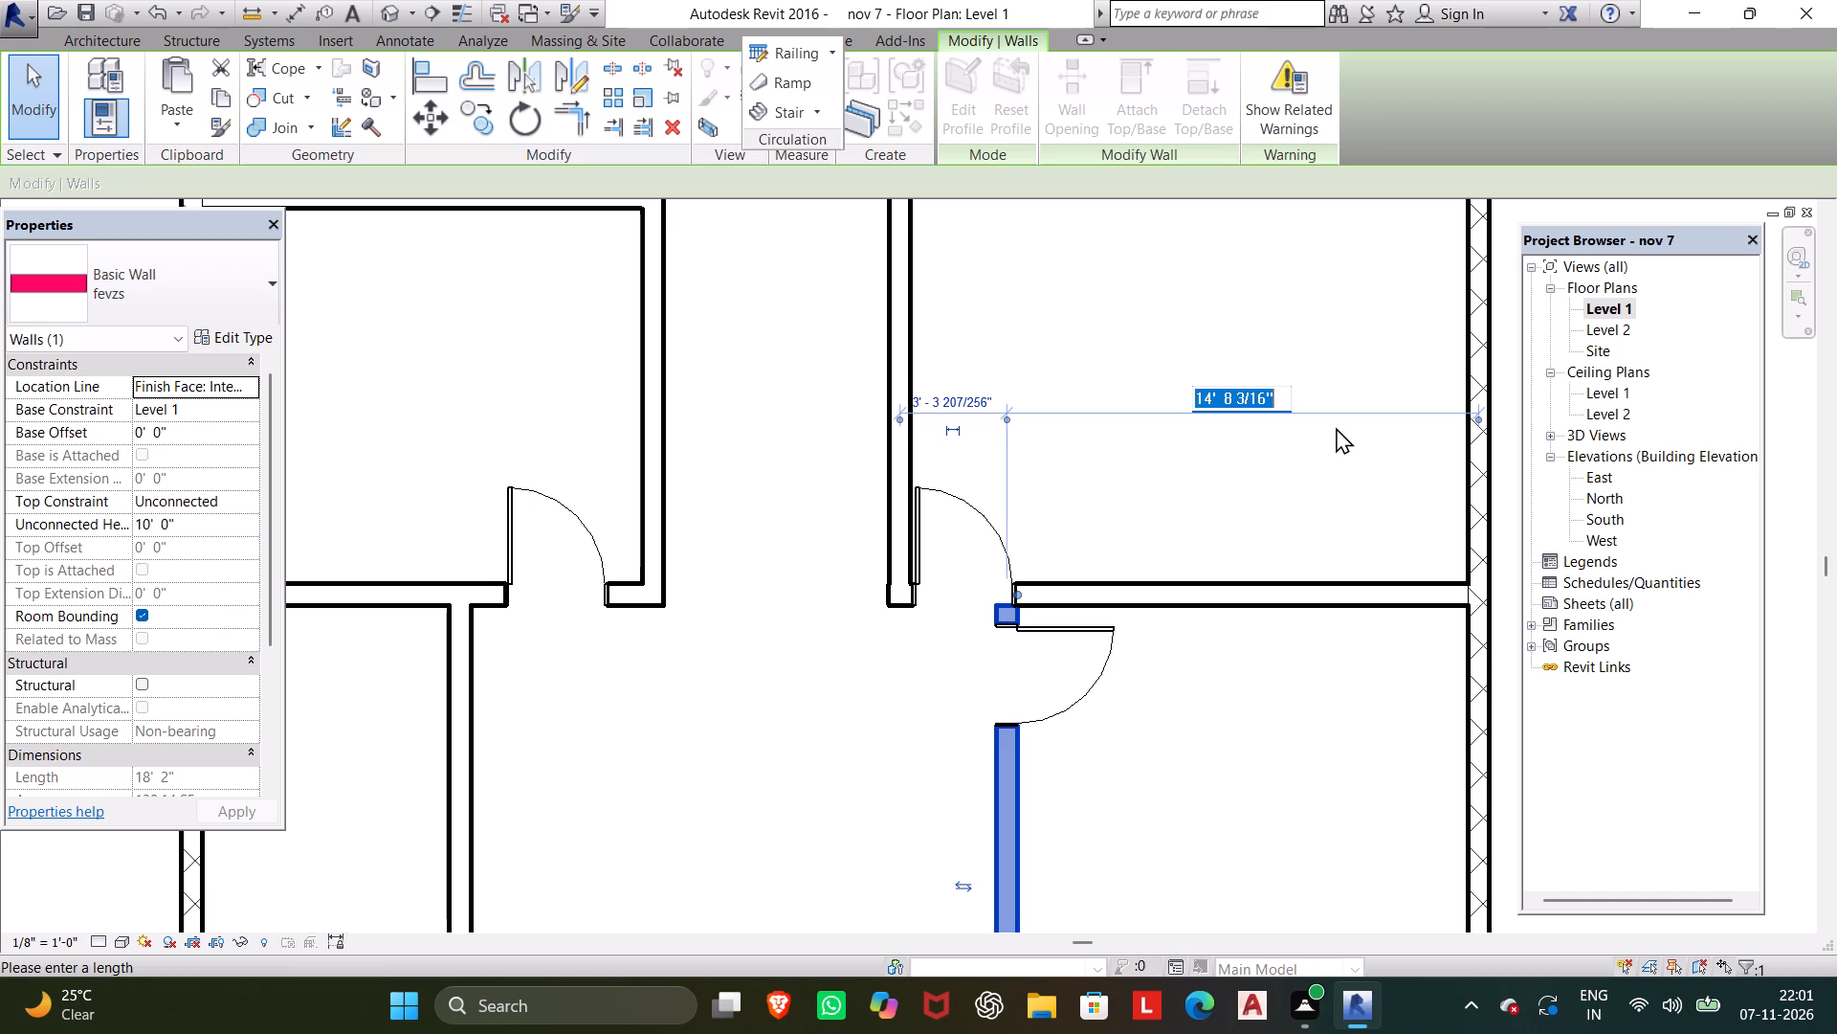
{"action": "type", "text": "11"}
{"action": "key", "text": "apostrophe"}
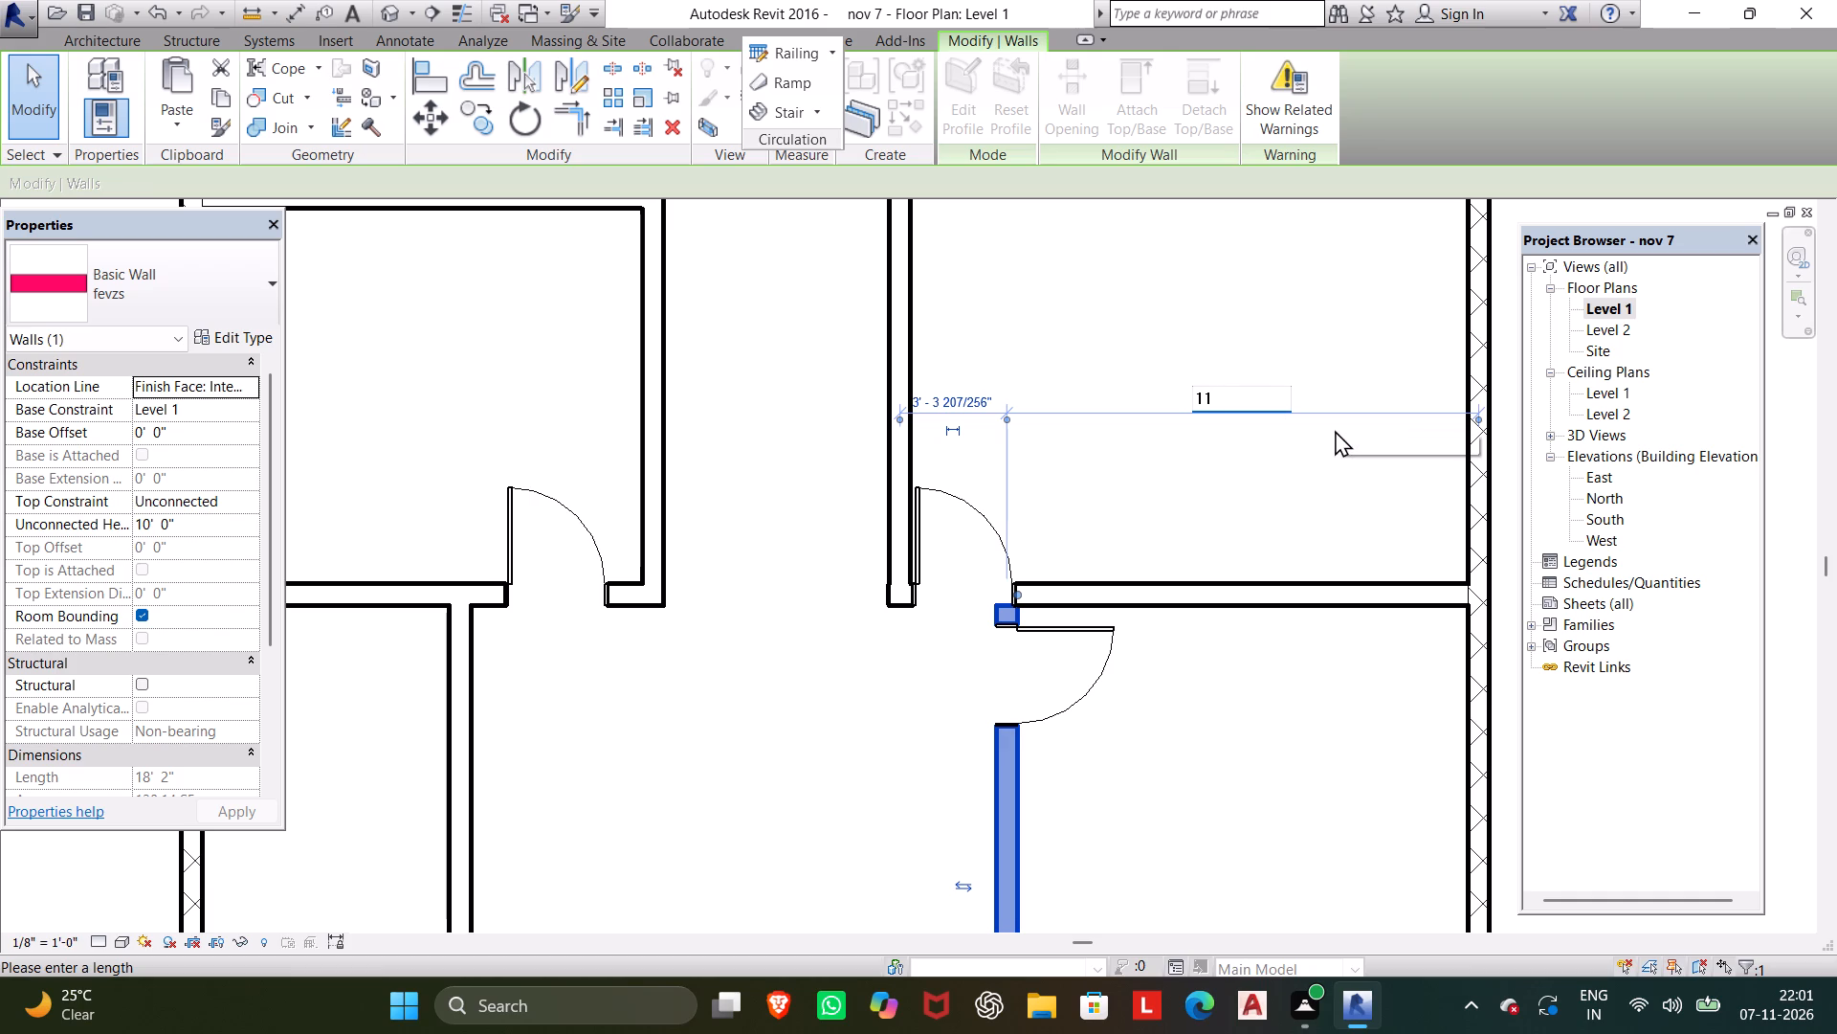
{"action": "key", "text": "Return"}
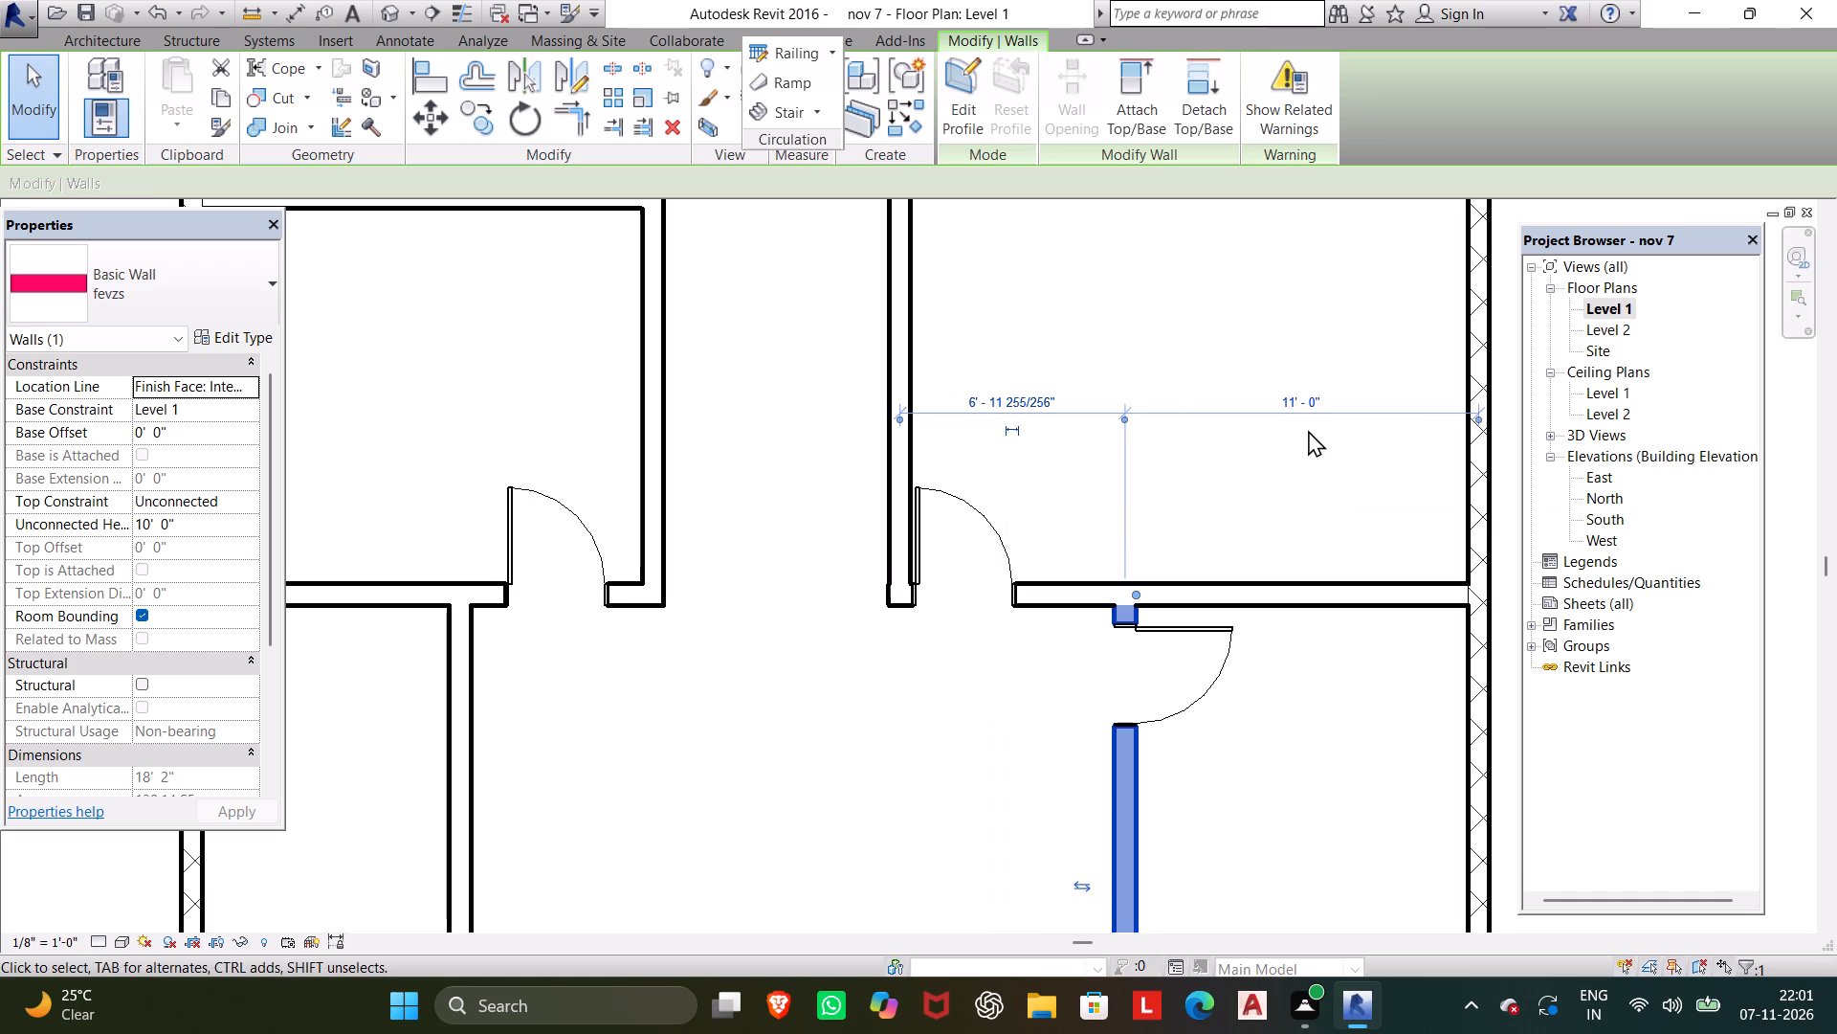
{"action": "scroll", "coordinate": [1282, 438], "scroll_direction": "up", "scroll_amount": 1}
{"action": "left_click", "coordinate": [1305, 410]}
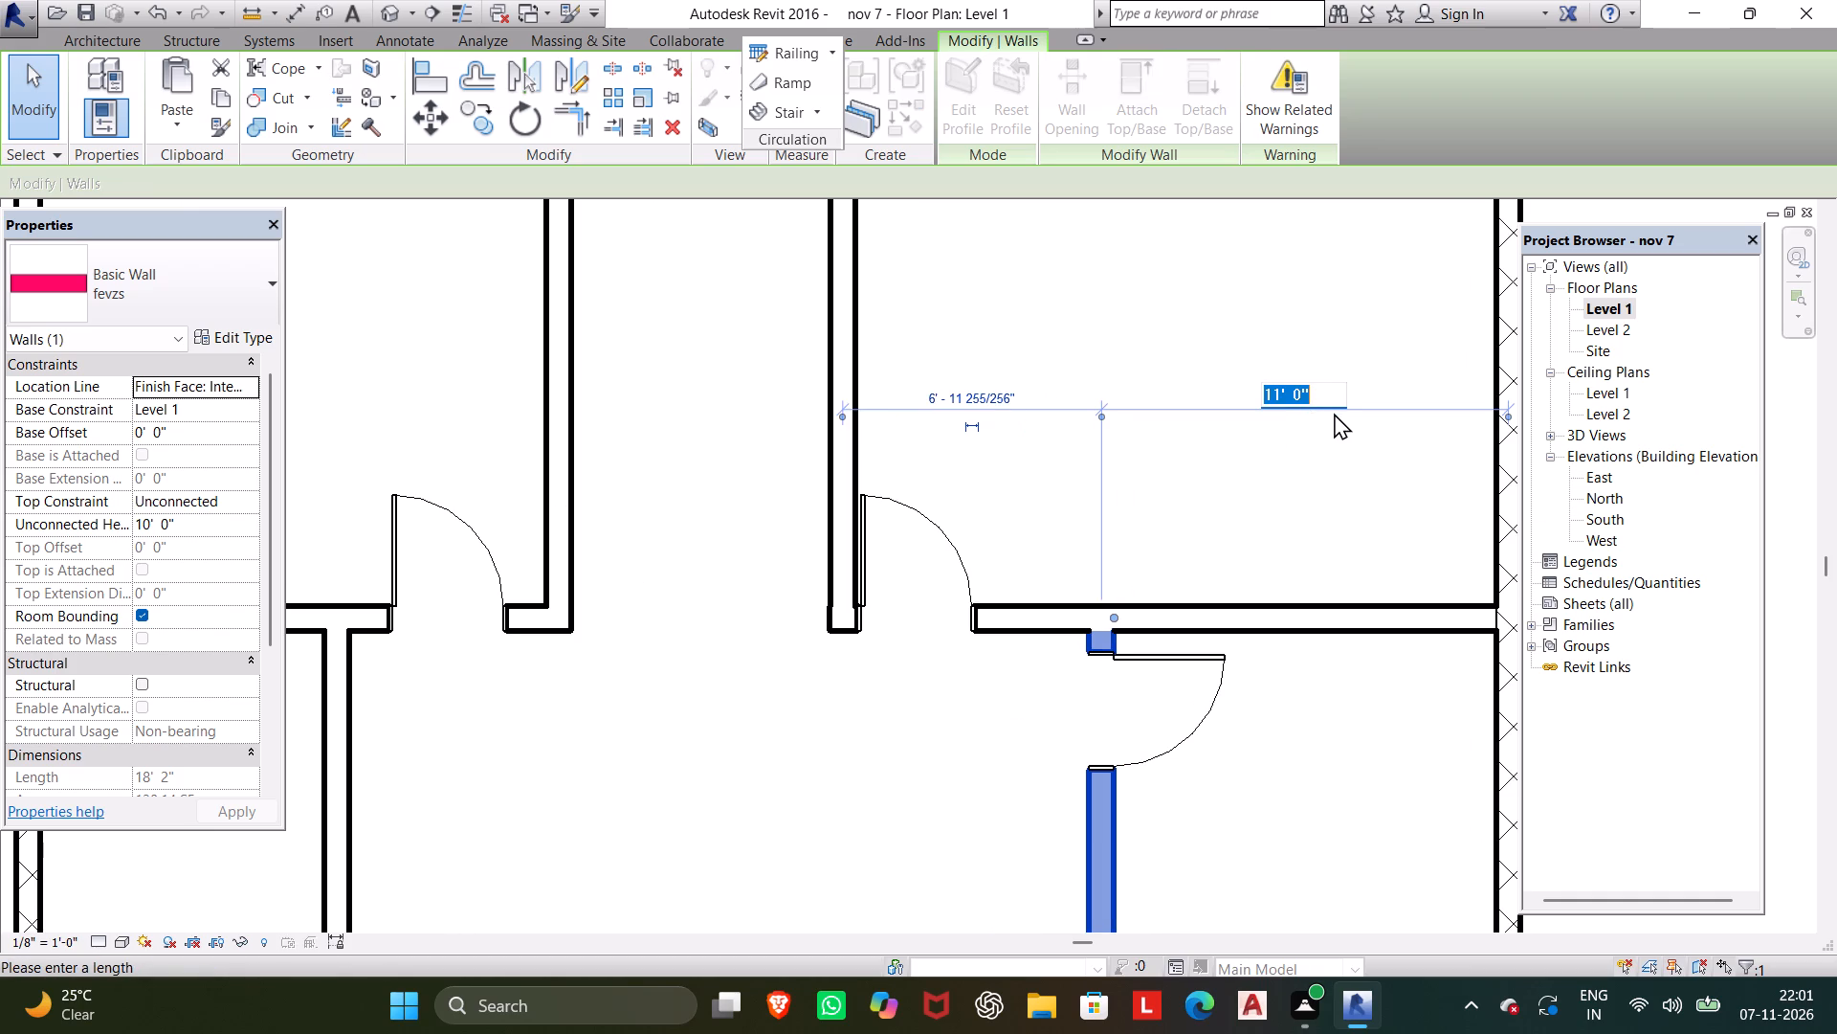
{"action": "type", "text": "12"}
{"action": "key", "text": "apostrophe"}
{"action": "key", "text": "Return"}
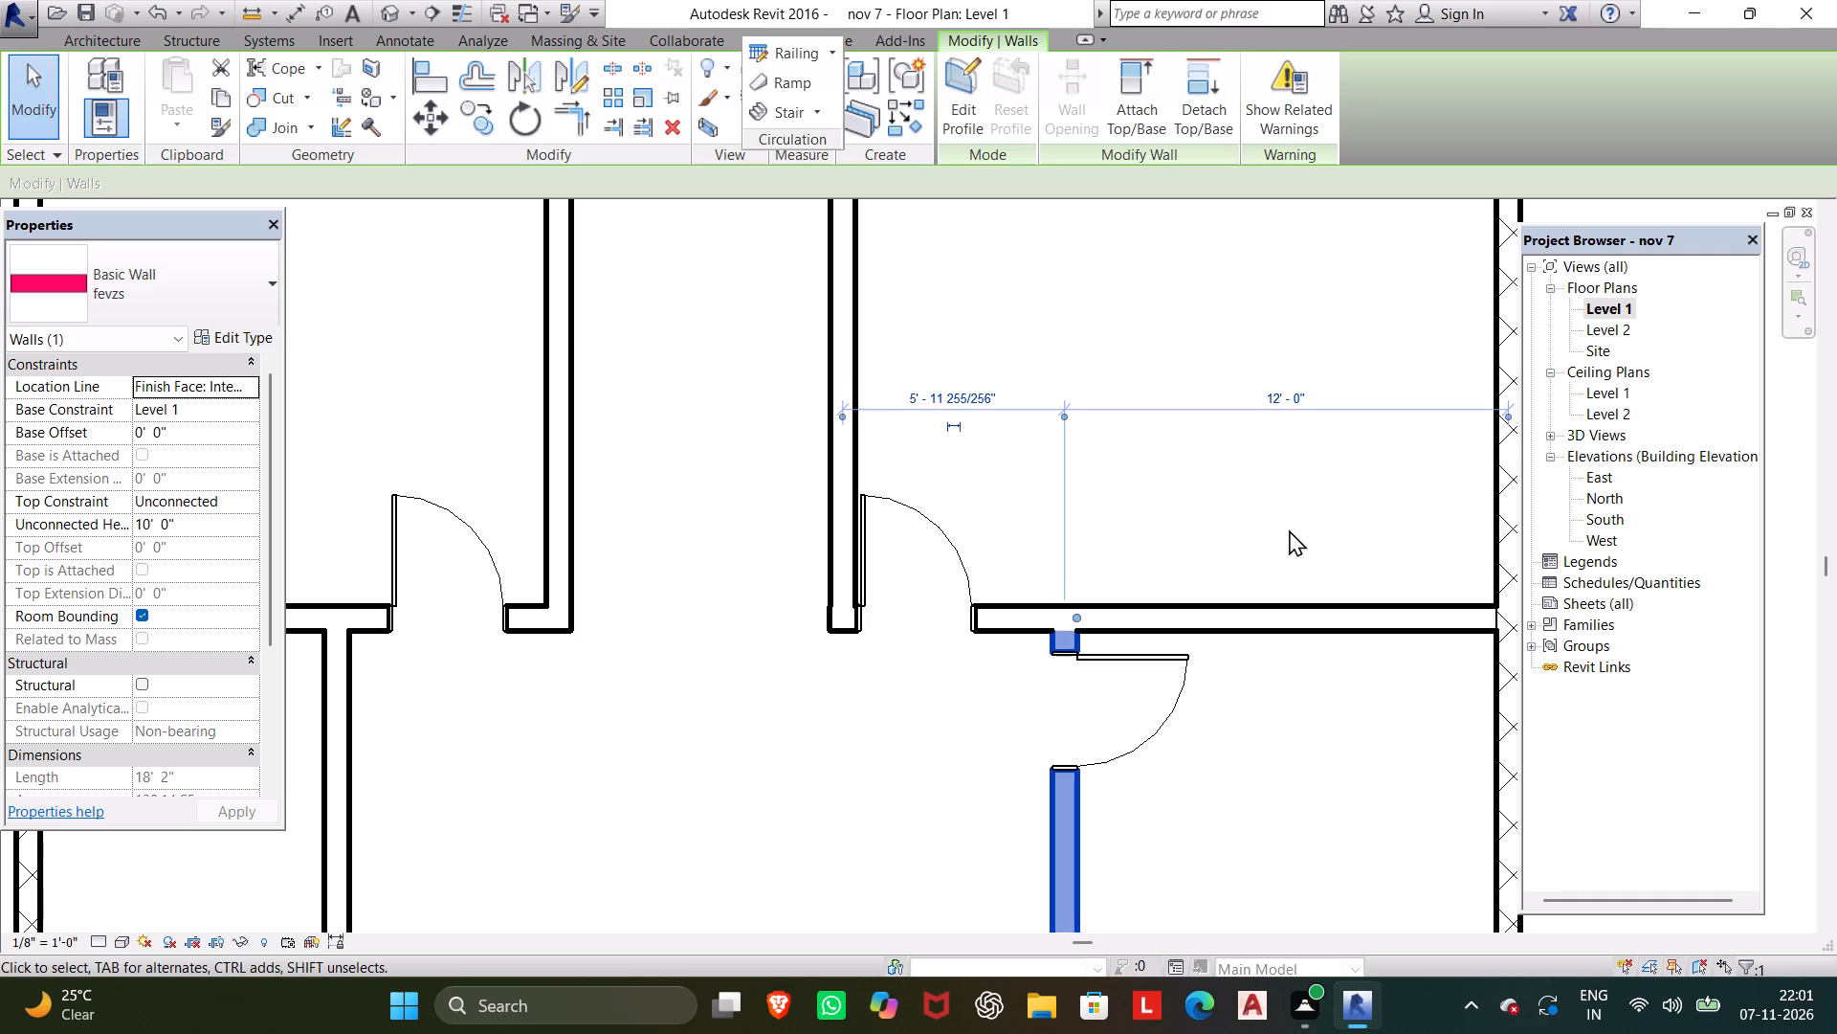
Set the hall's right-hand partition 13'-0" from the right exterior wall.
{"action": "left_click", "coordinate": [1310, 409]}
{"action": "key", "text": "1"}
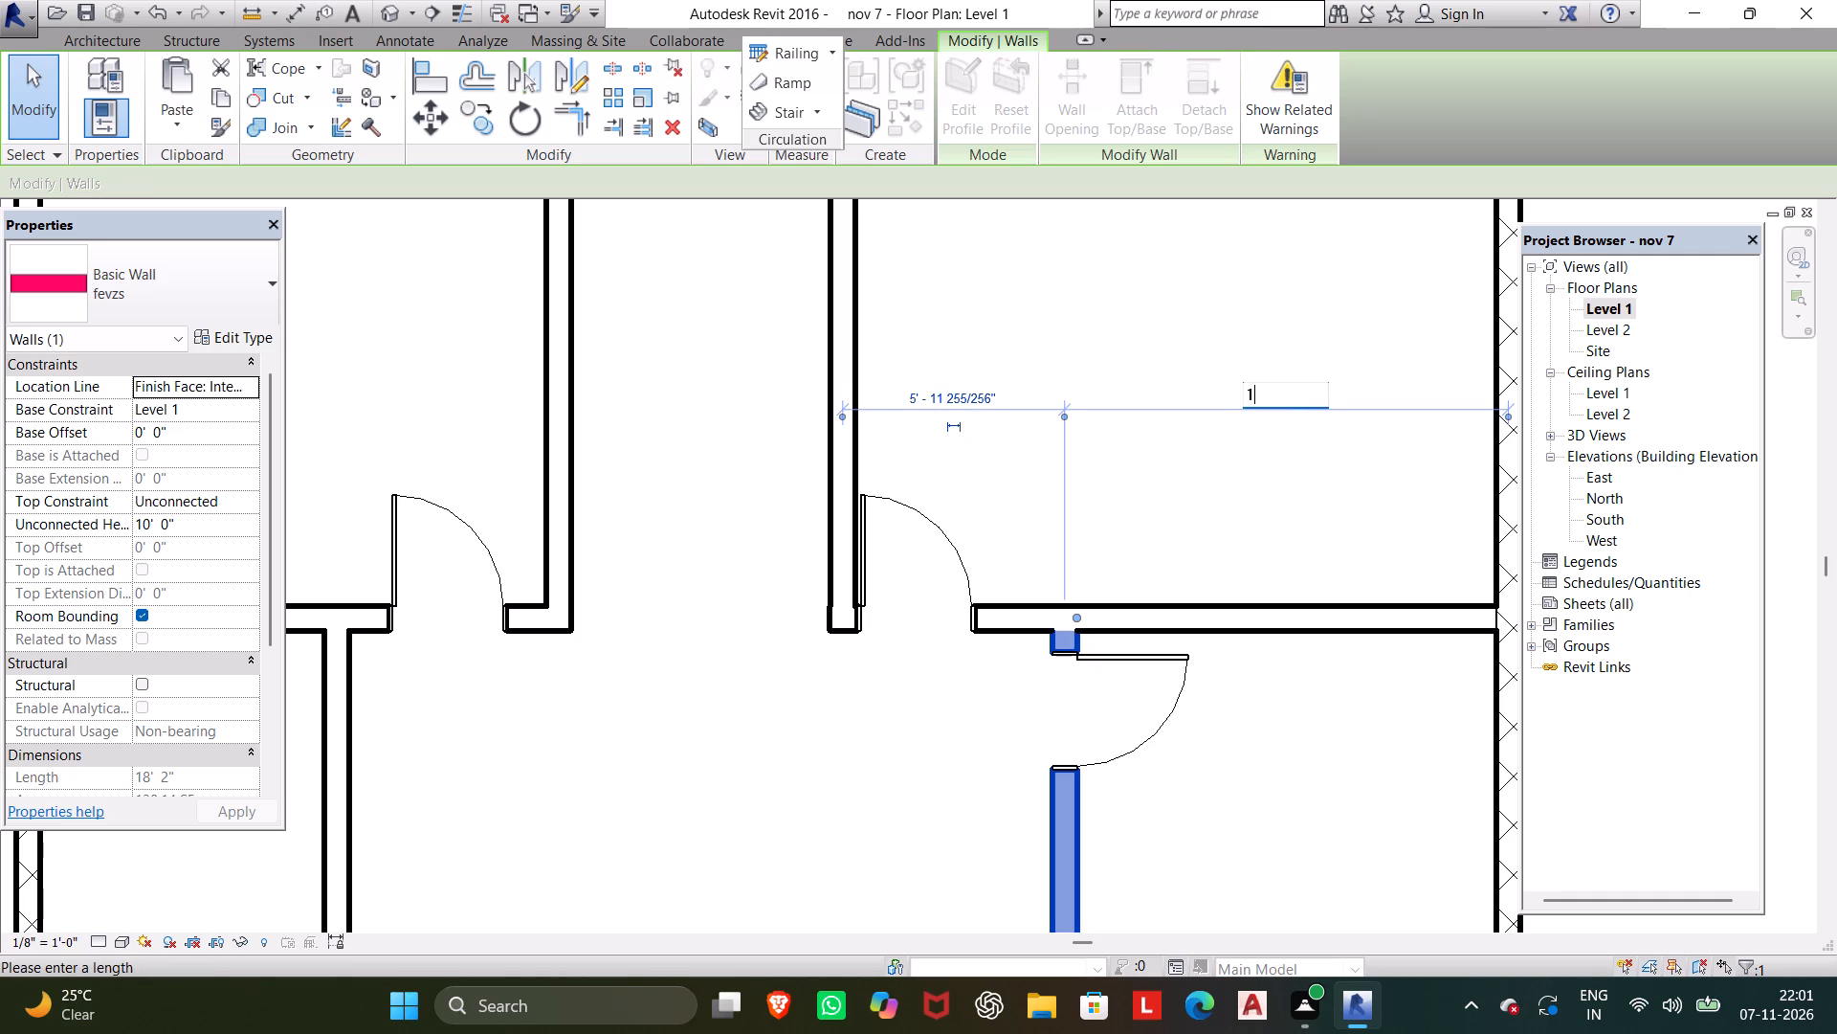
{"action": "type", "text": "3'"}
{"action": "key", "text": "Return"}
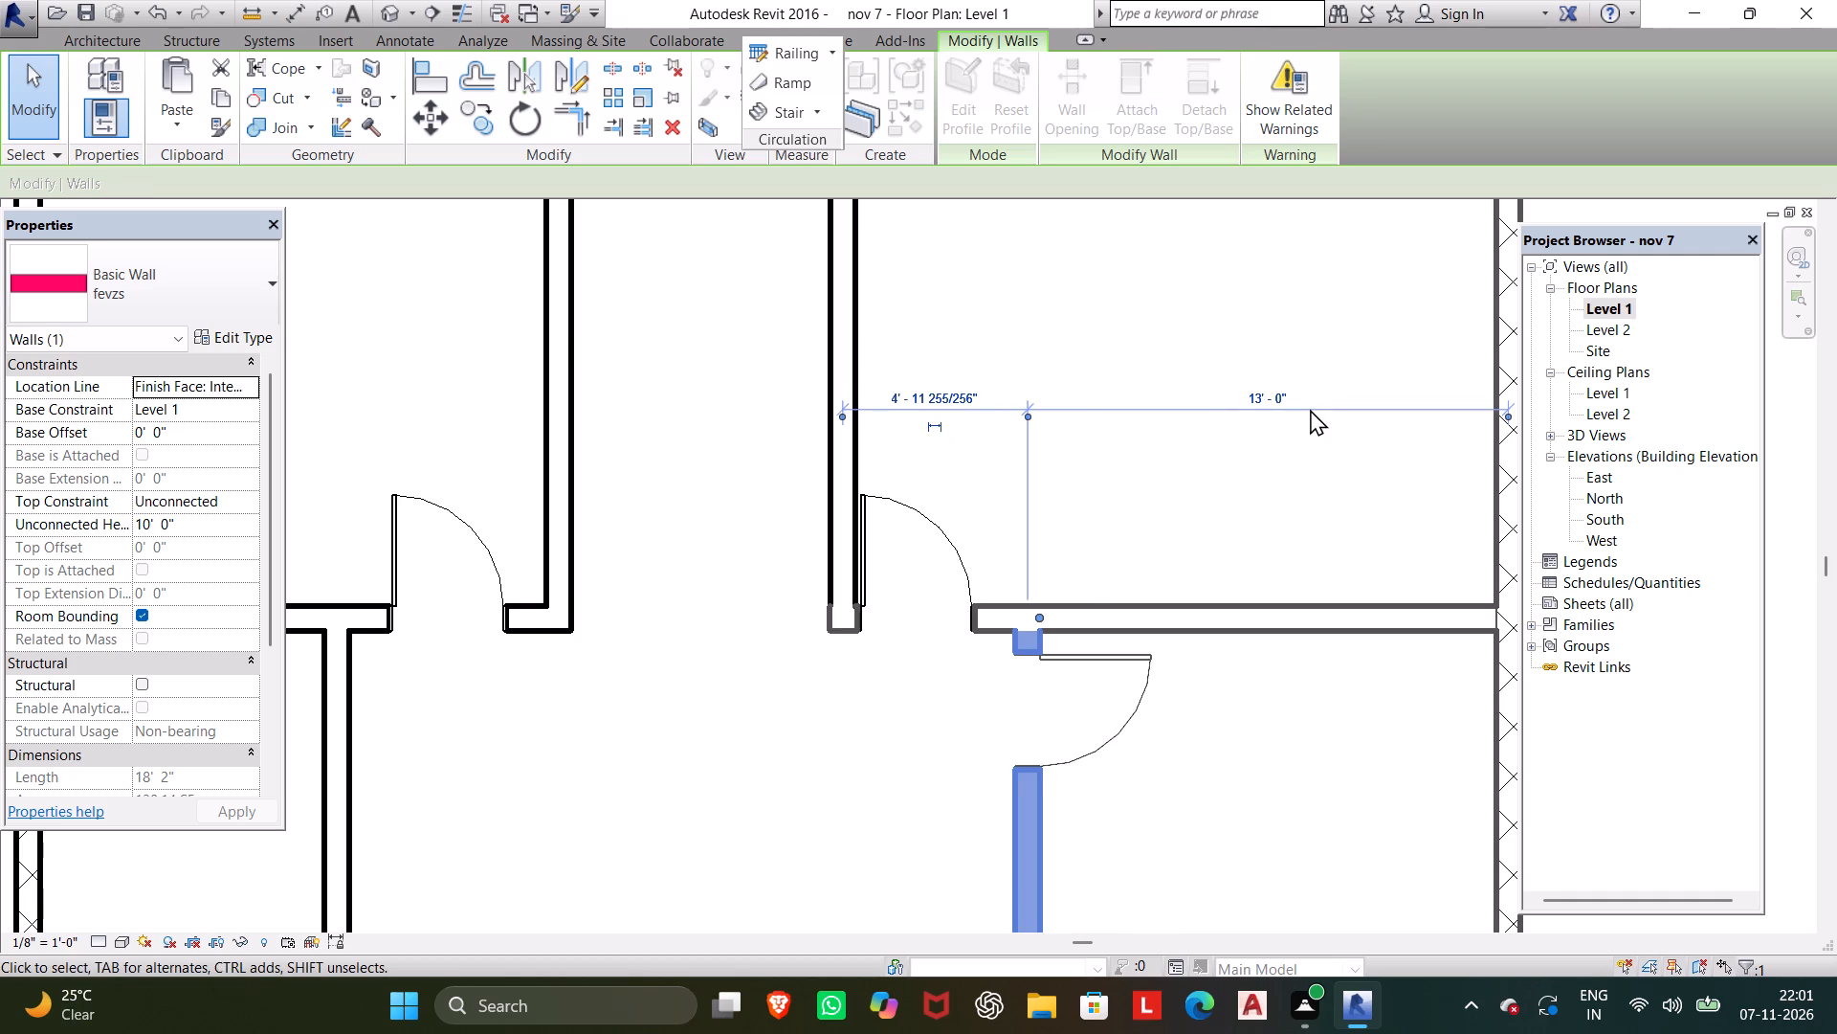
{"action": "scroll", "coordinate": [1273, 450], "scroll_direction": "down", "scroll_amount": 1}
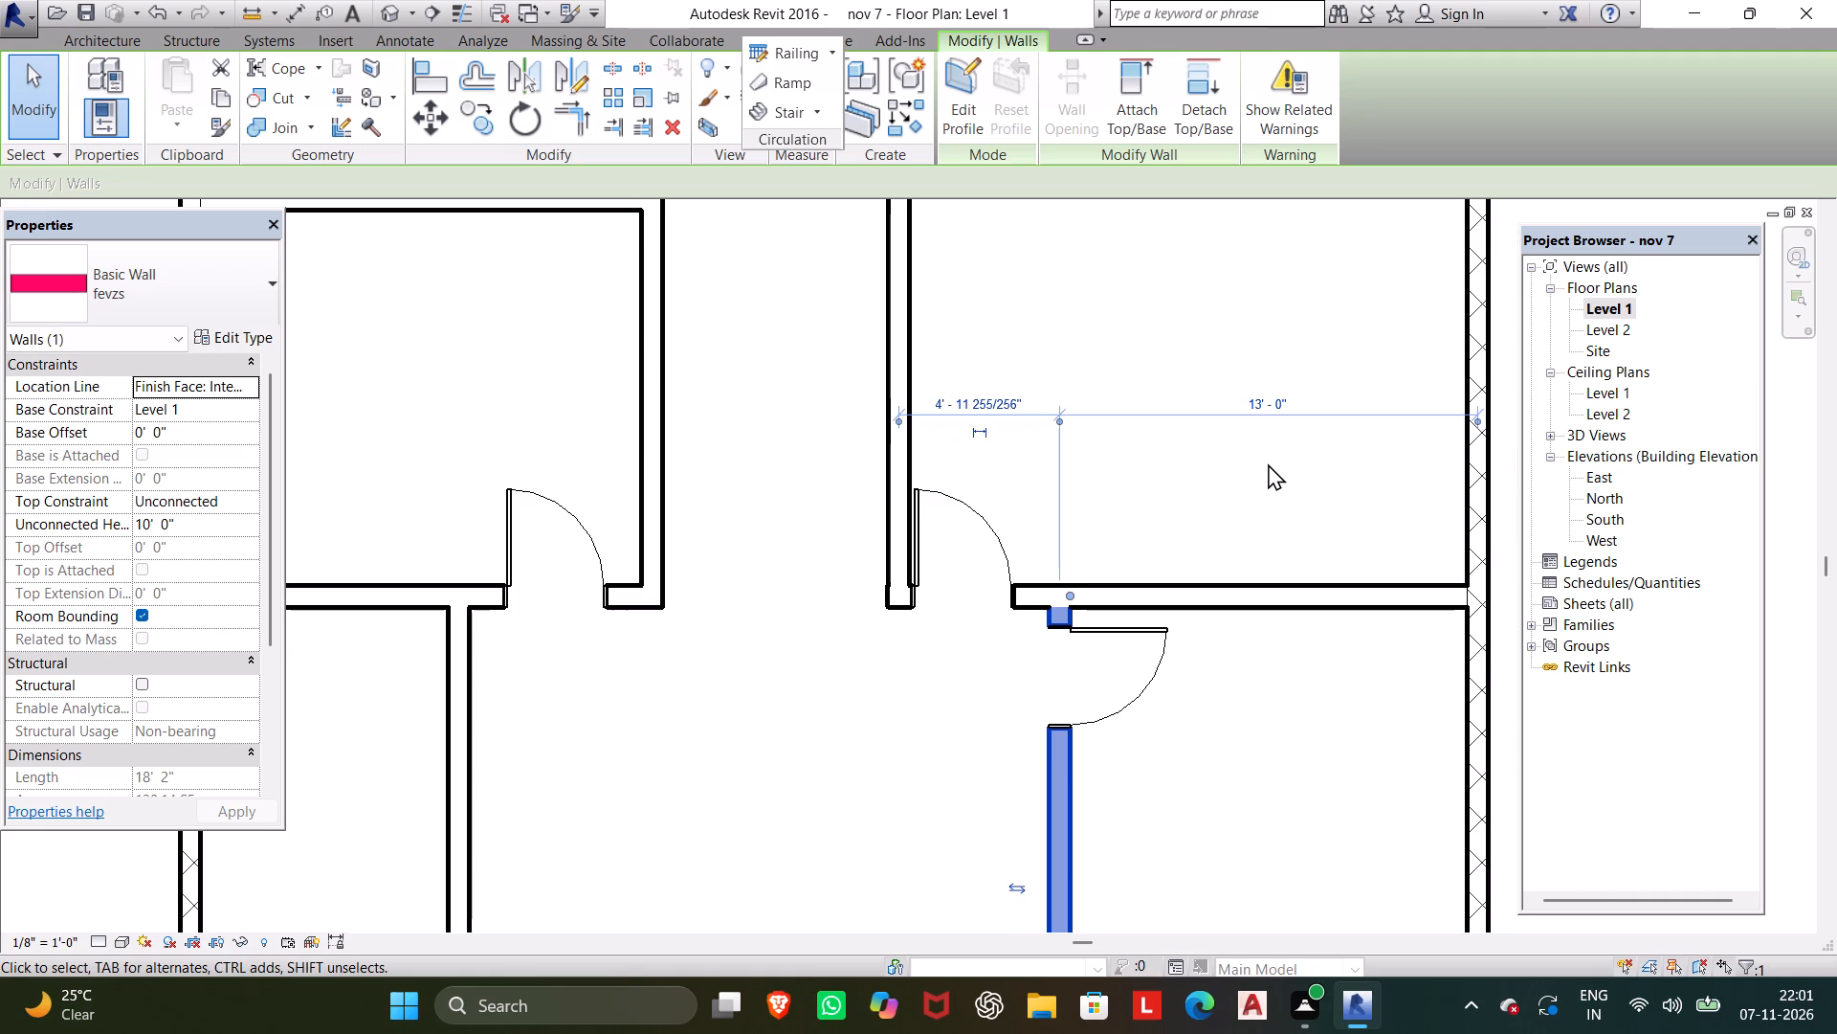
{"action": "left_click", "coordinate": [1265, 684]}
{"action": "scroll", "coordinate": [1256, 713], "scroll_direction": "down", "scroll_amount": 3}
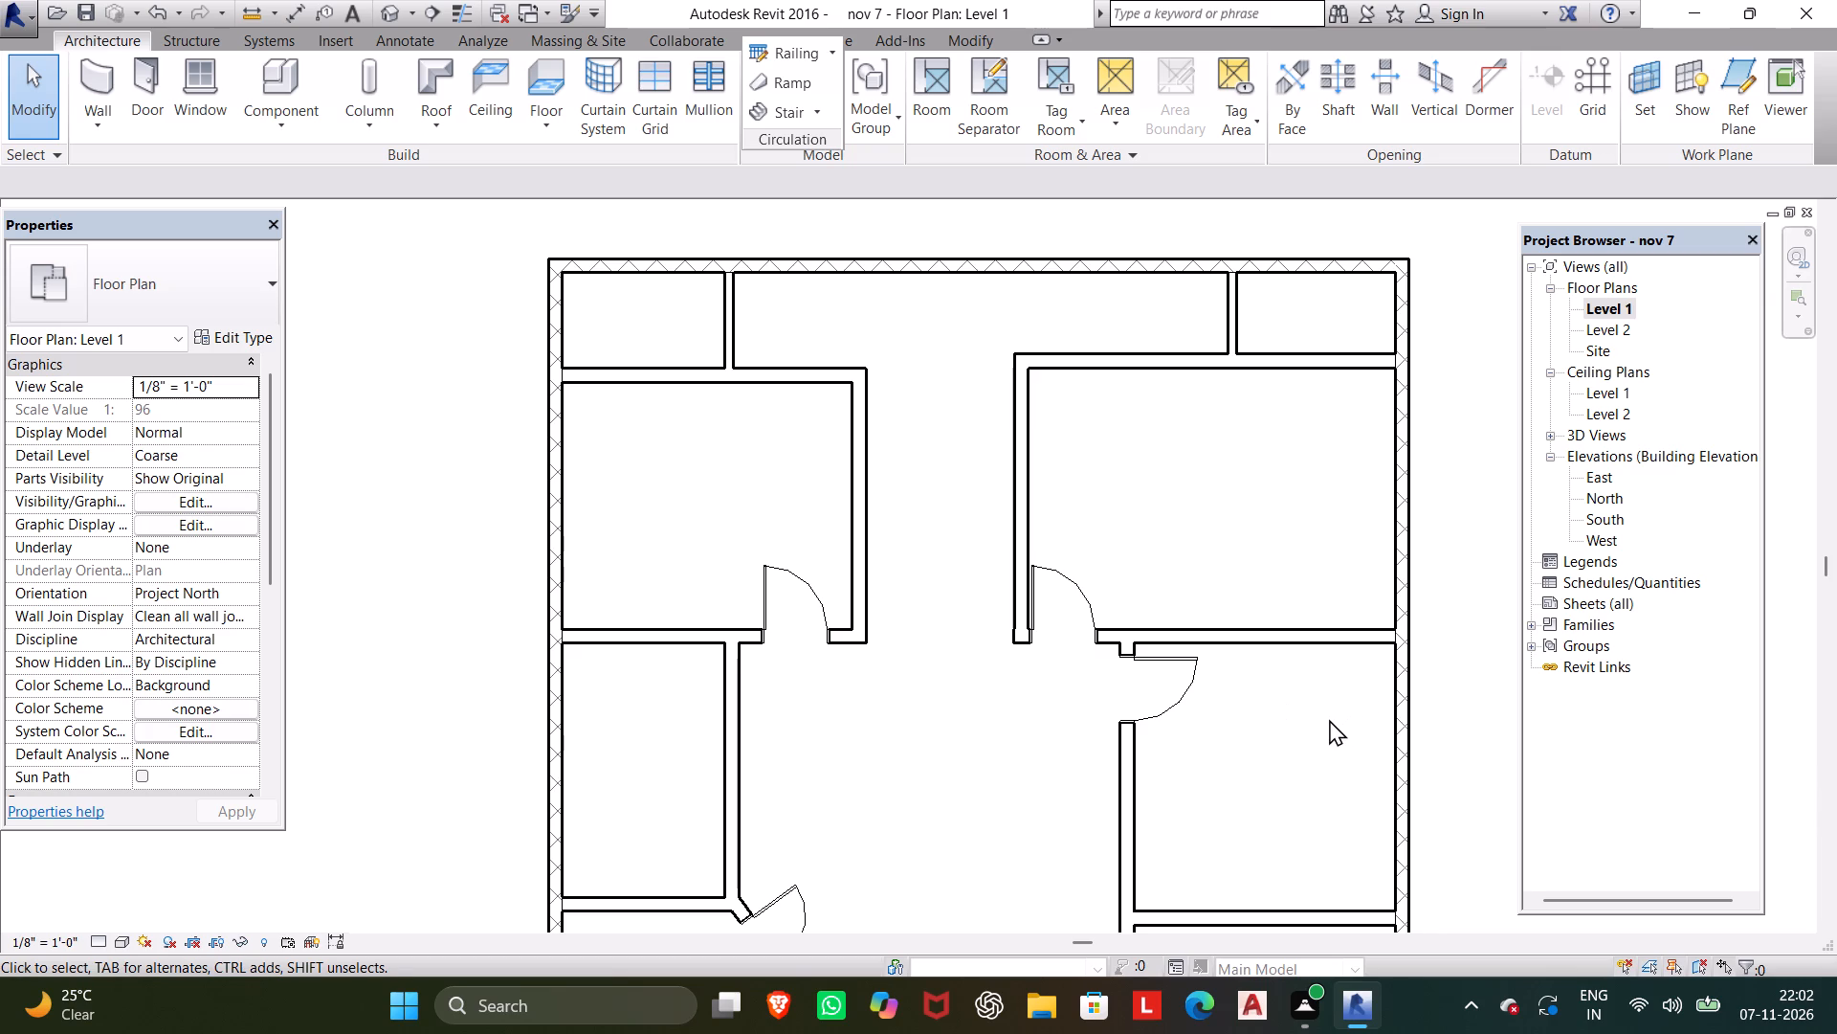
Nudge the upper-right room's half arch glass door away from the hall corner, its centre about 2'-10" from the hall's right-hand partition.
{"action": "scroll", "coordinate": [1191, 522], "scroll_direction": "down", "scroll_amount": 2}
{"action": "middle_click_drag", "start_coordinate": [1189, 501], "coordinate": [1189, 500]}
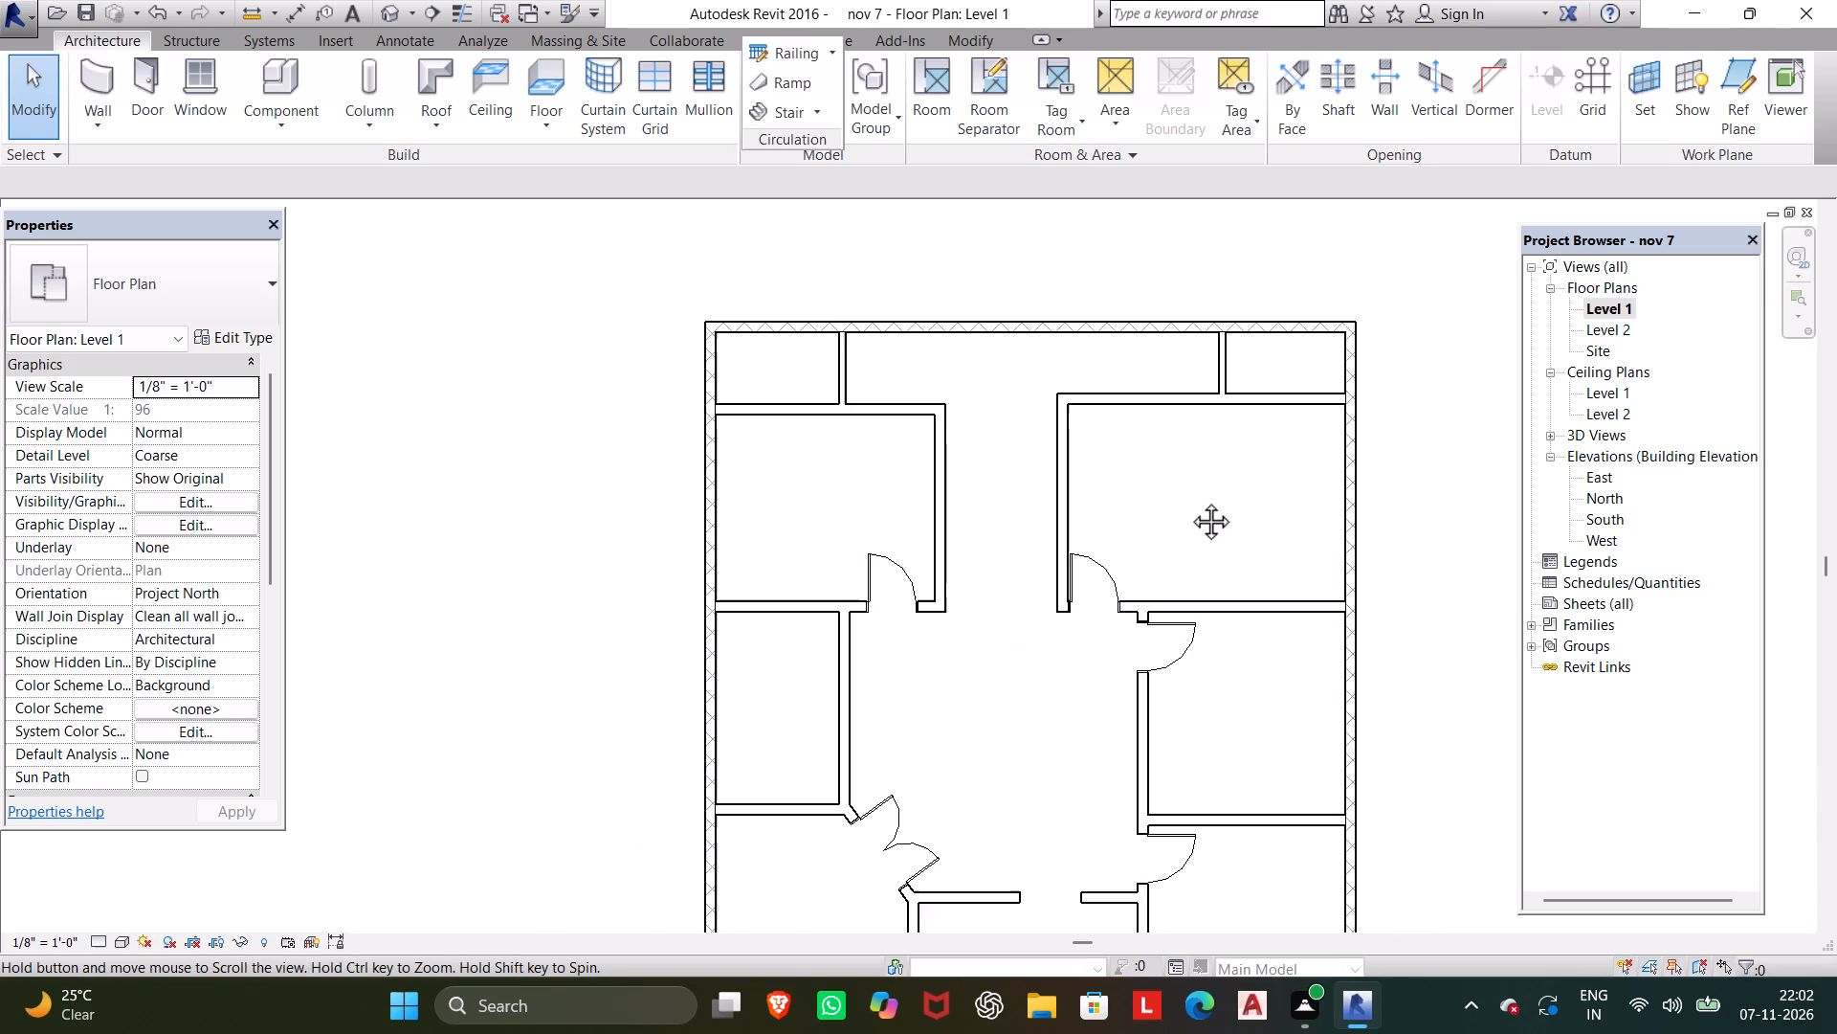
{"action": "middle_click_drag", "start_coordinate": [1189, 500], "coordinate": [1187, 412]}
{"action": "scroll", "coordinate": [1063, 484], "scroll_direction": "up", "scroll_amount": 6}
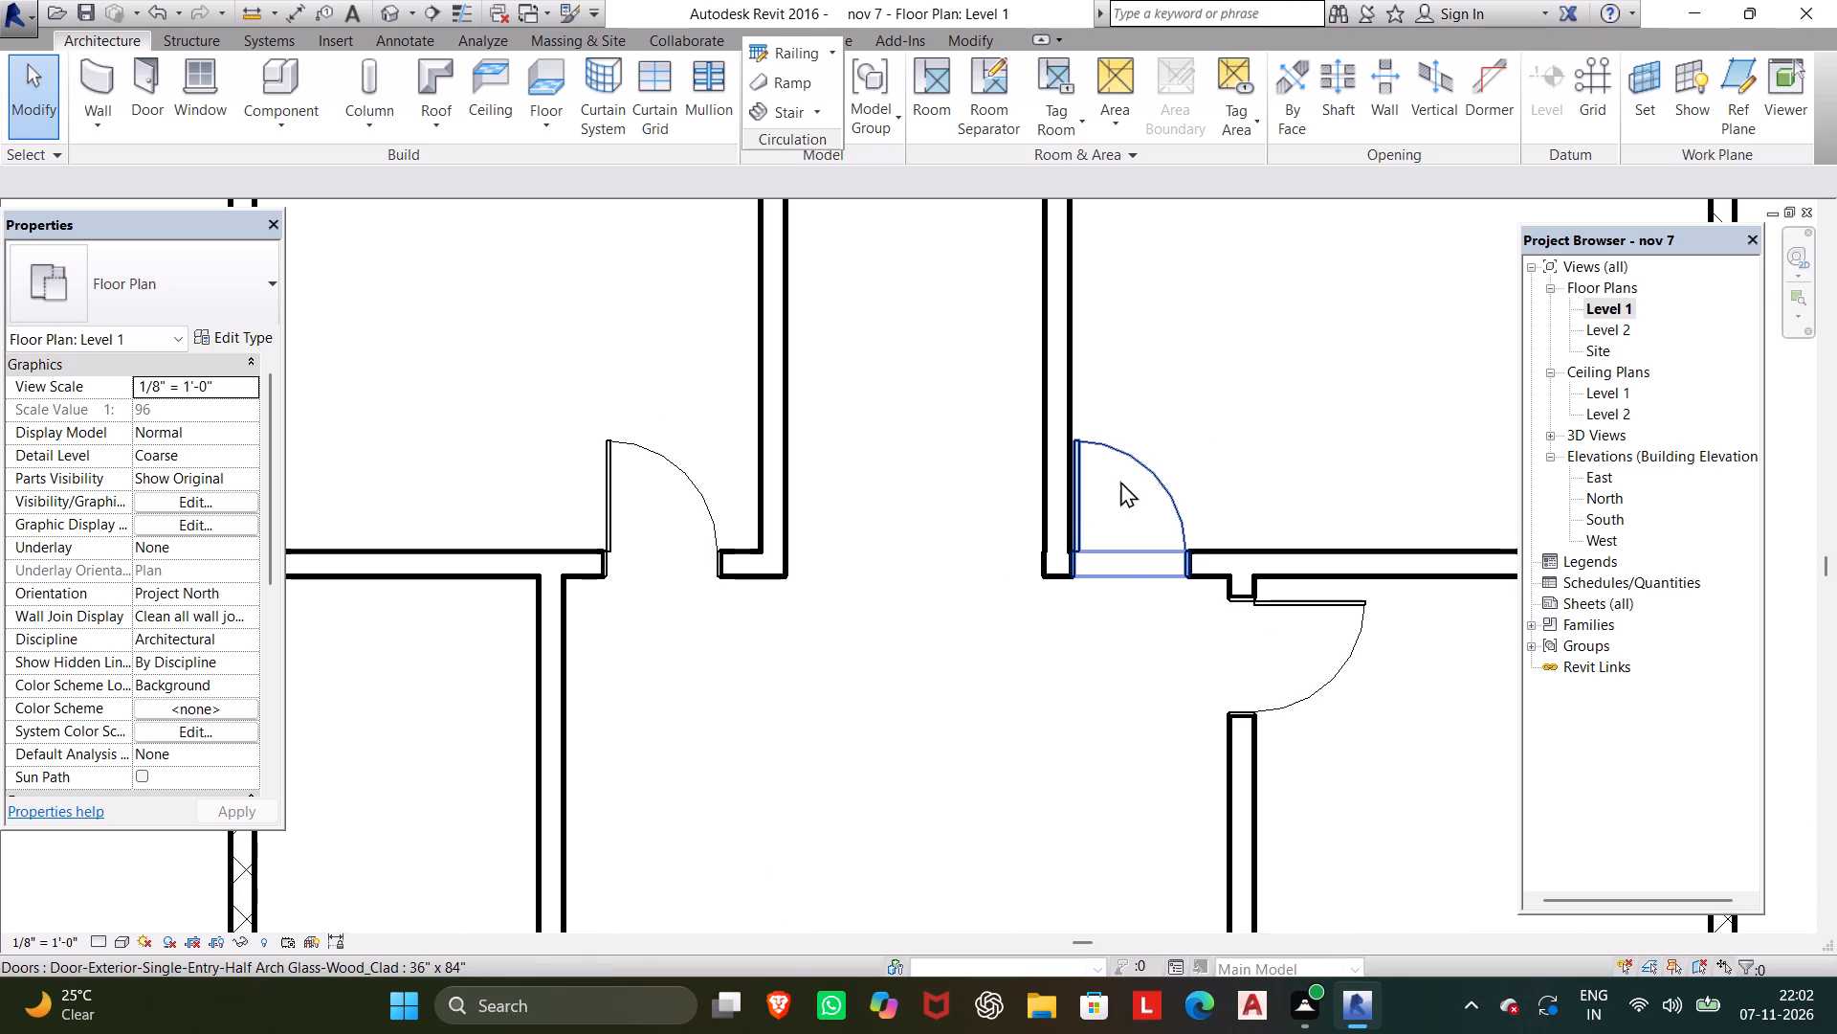
{"action": "left_click", "coordinate": [1077, 446]}
{"action": "key", "text": "Right"}
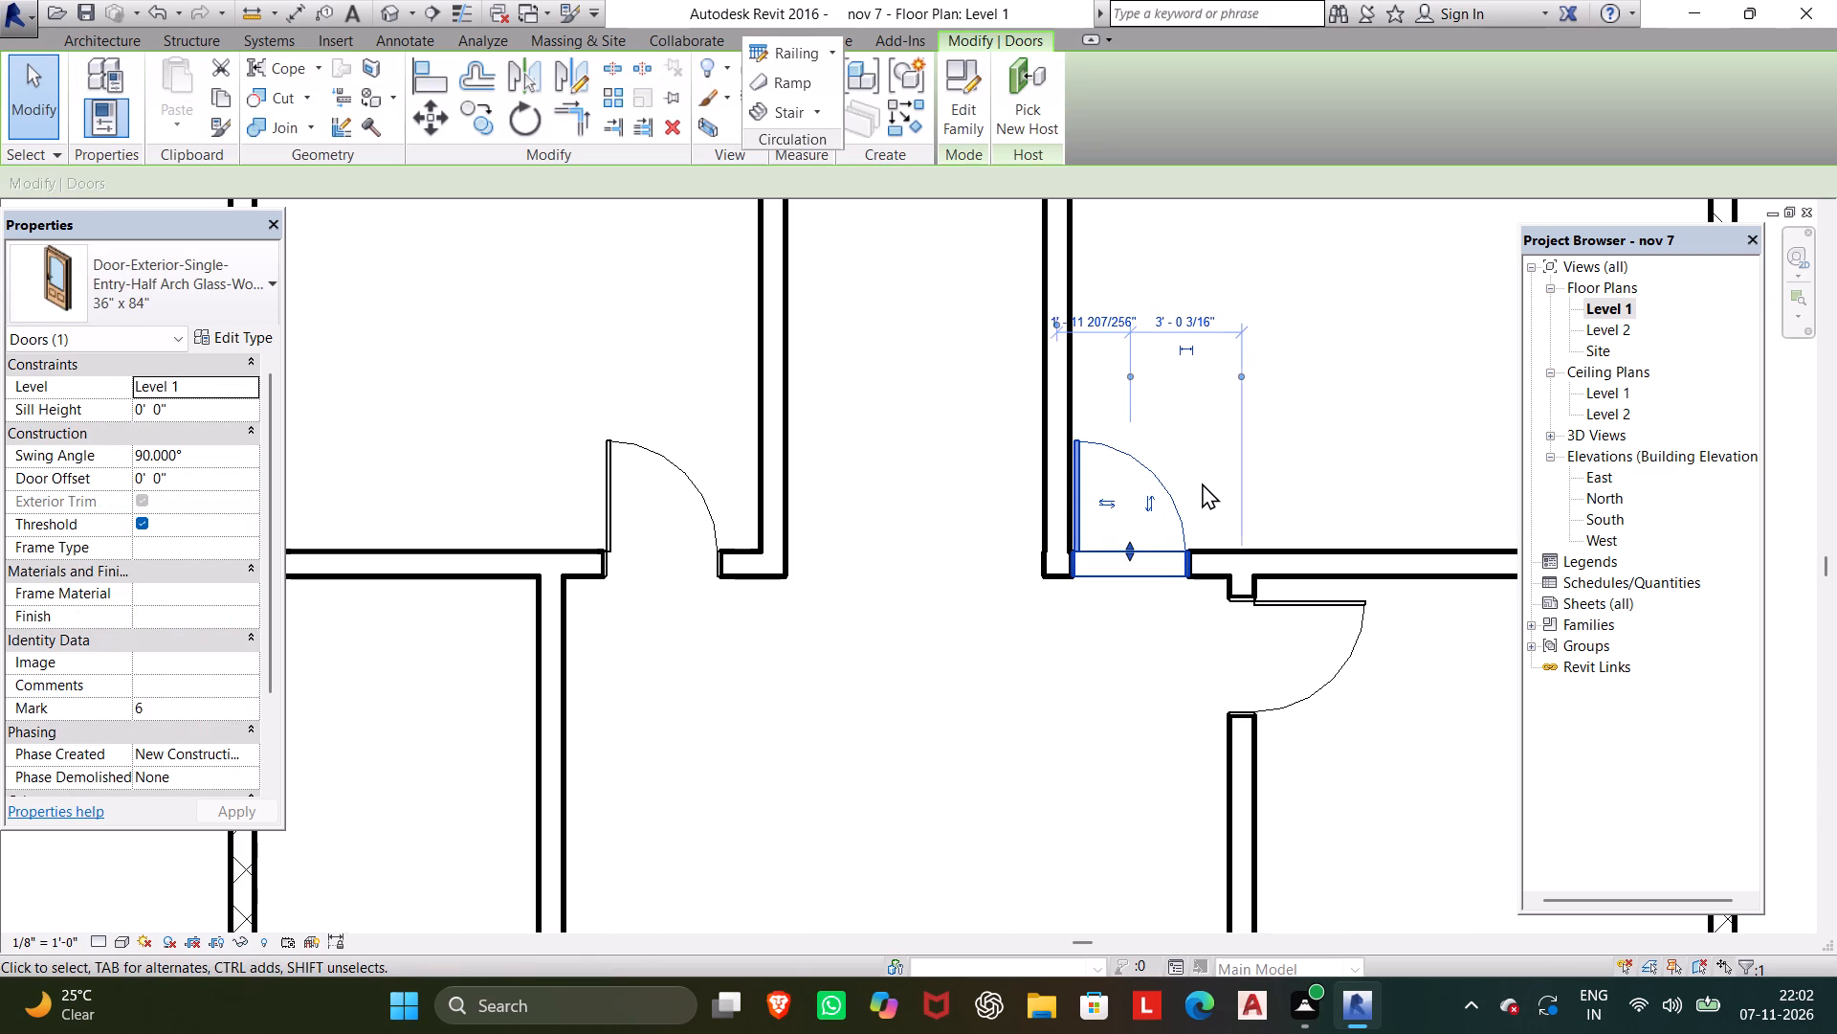
{"action": "scroll", "coordinate": [951, 676], "scroll_direction": "down", "scroll_amount": 1}
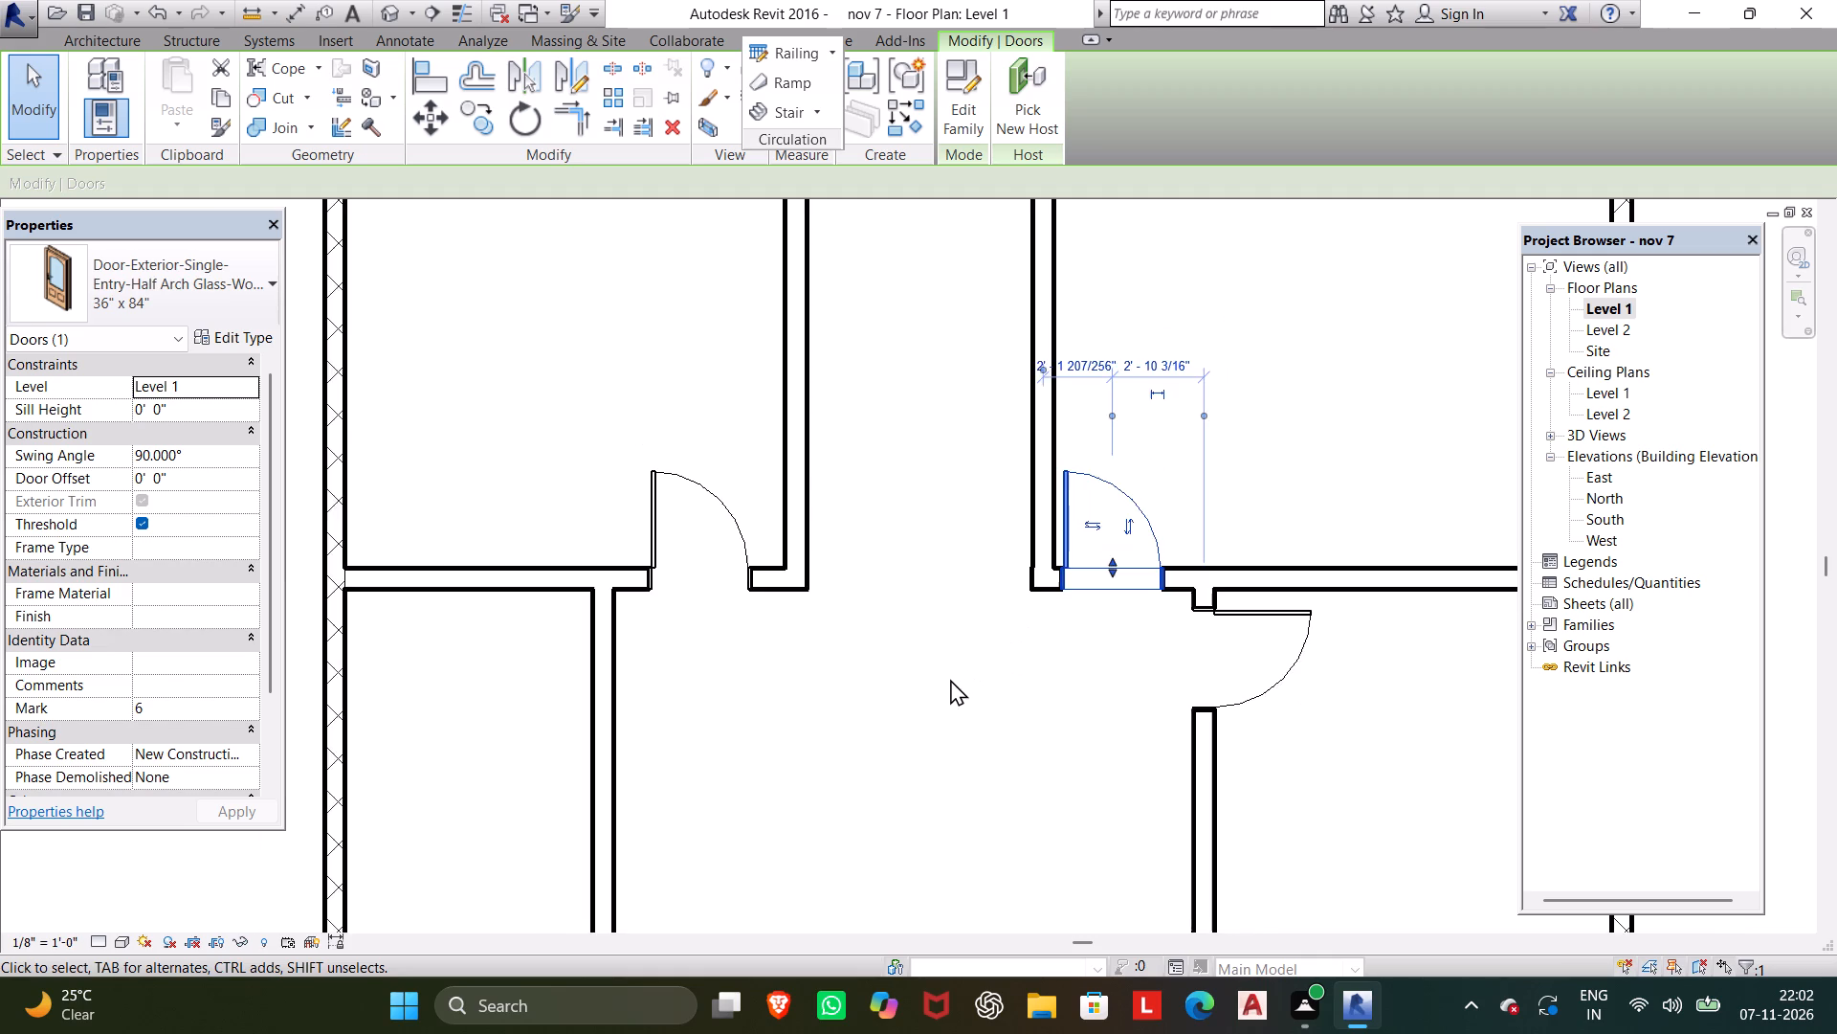
Flip the upper-left room's door hinge to the hall-corner side and shift the door until its centre is 2'-4" from the hall wall.
{"action": "scroll", "coordinate": [950, 679], "scroll_direction": "down", "scroll_amount": 1}
{"action": "middle_click", "coordinate": [950, 679]}
{"action": "left_click", "coordinate": [693, 514]}
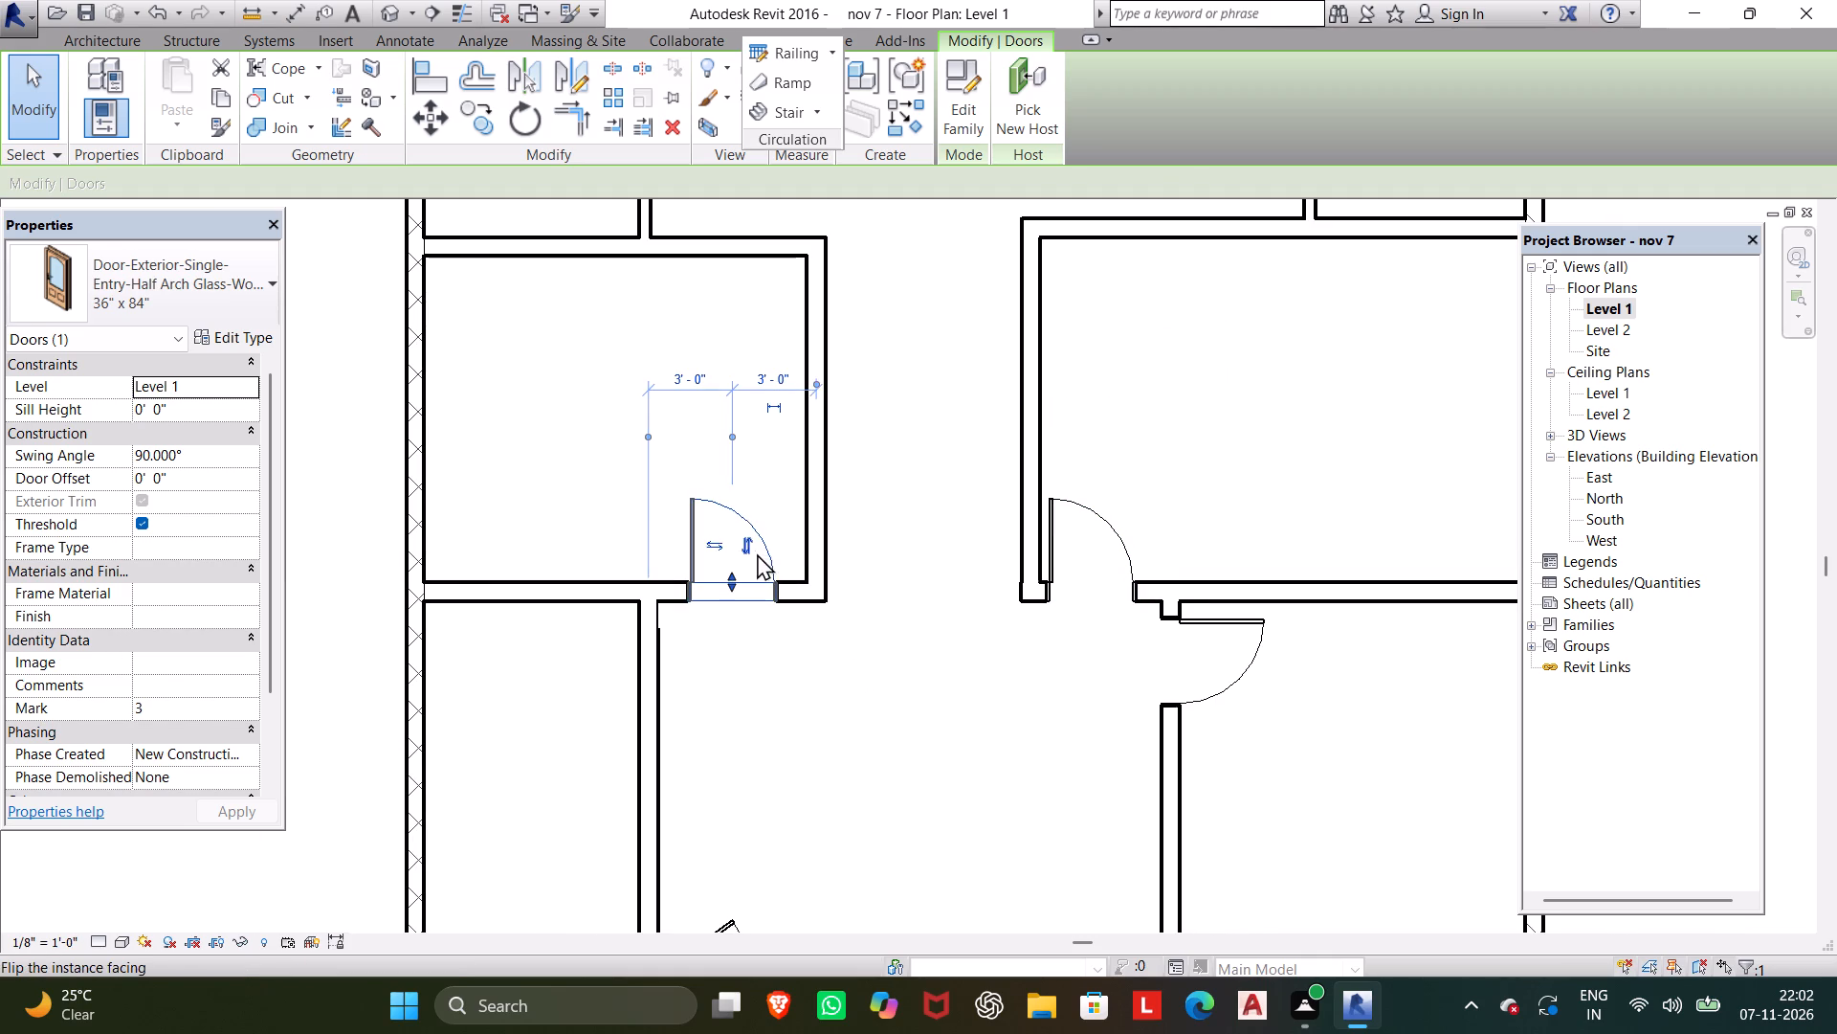
{"action": "left_click", "coordinate": [715, 539]}
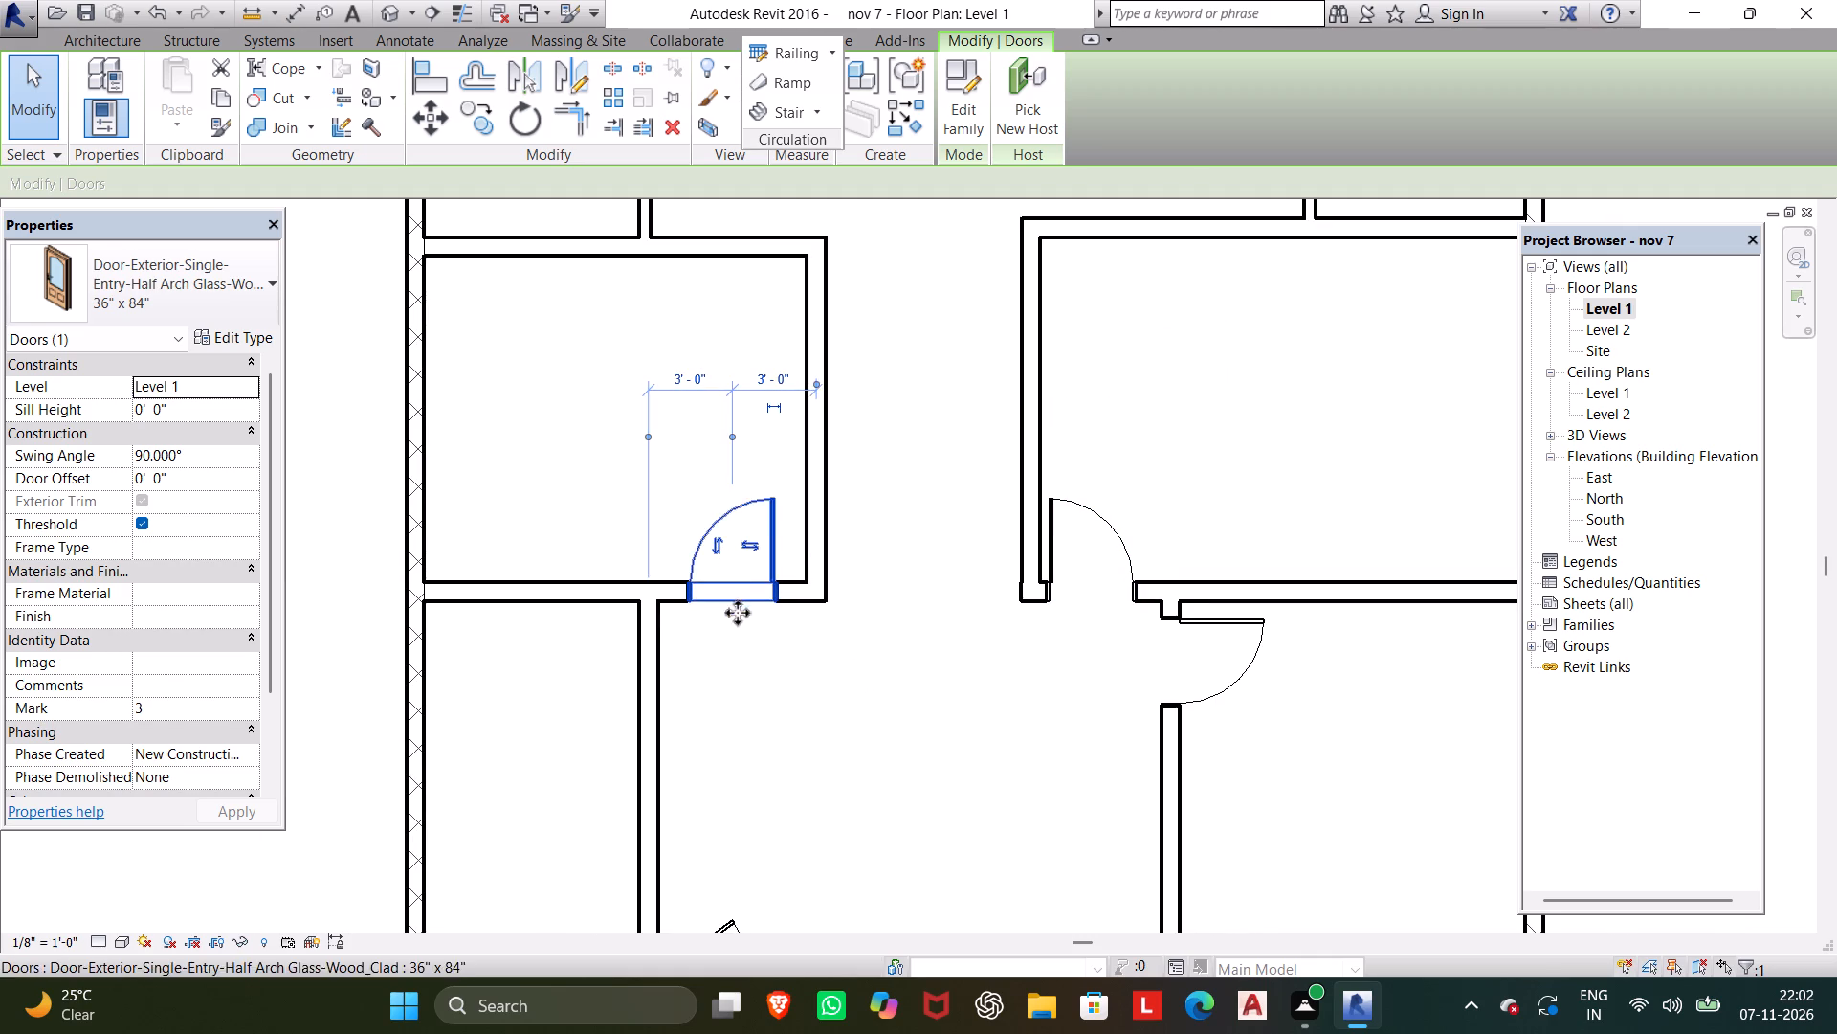
{"action": "key", "text": "Right"}
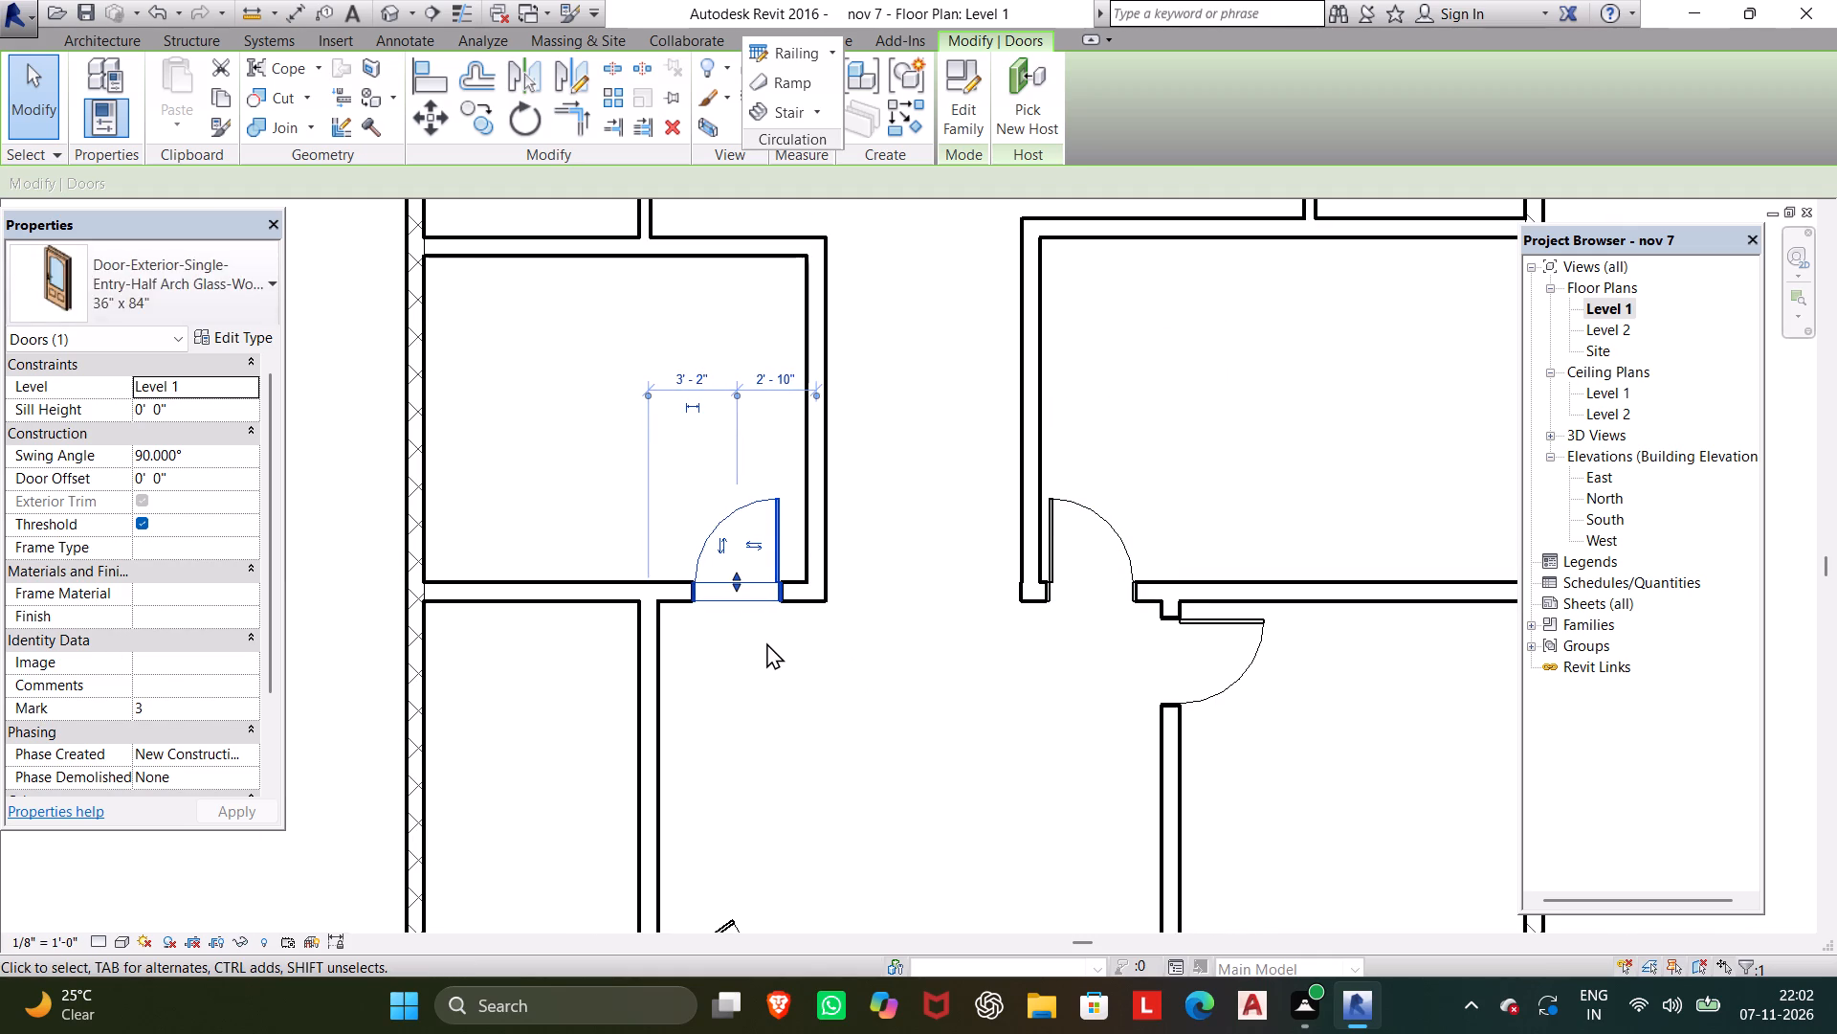
{"action": "key", "text": "Right"}
{"action": "key", "text": "Right"}
{"action": "key", "text": "Escape"}
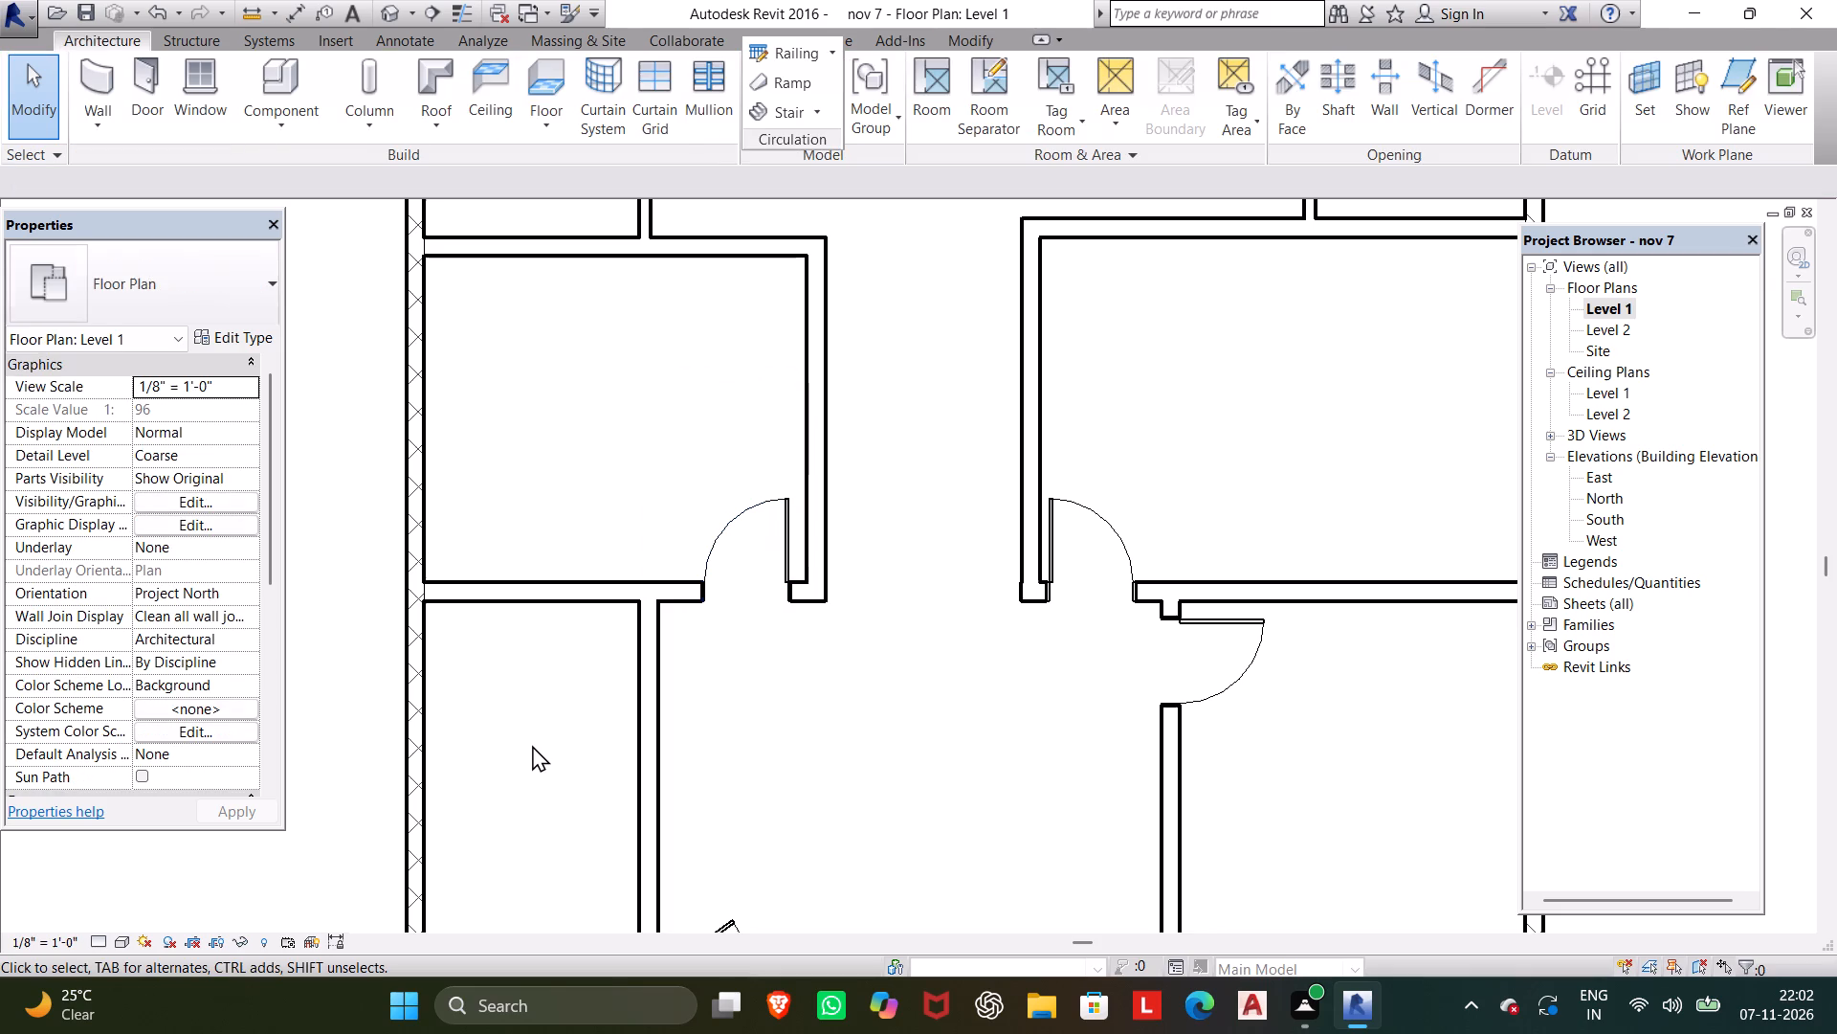
{"action": "left_click", "coordinate": [770, 502]}
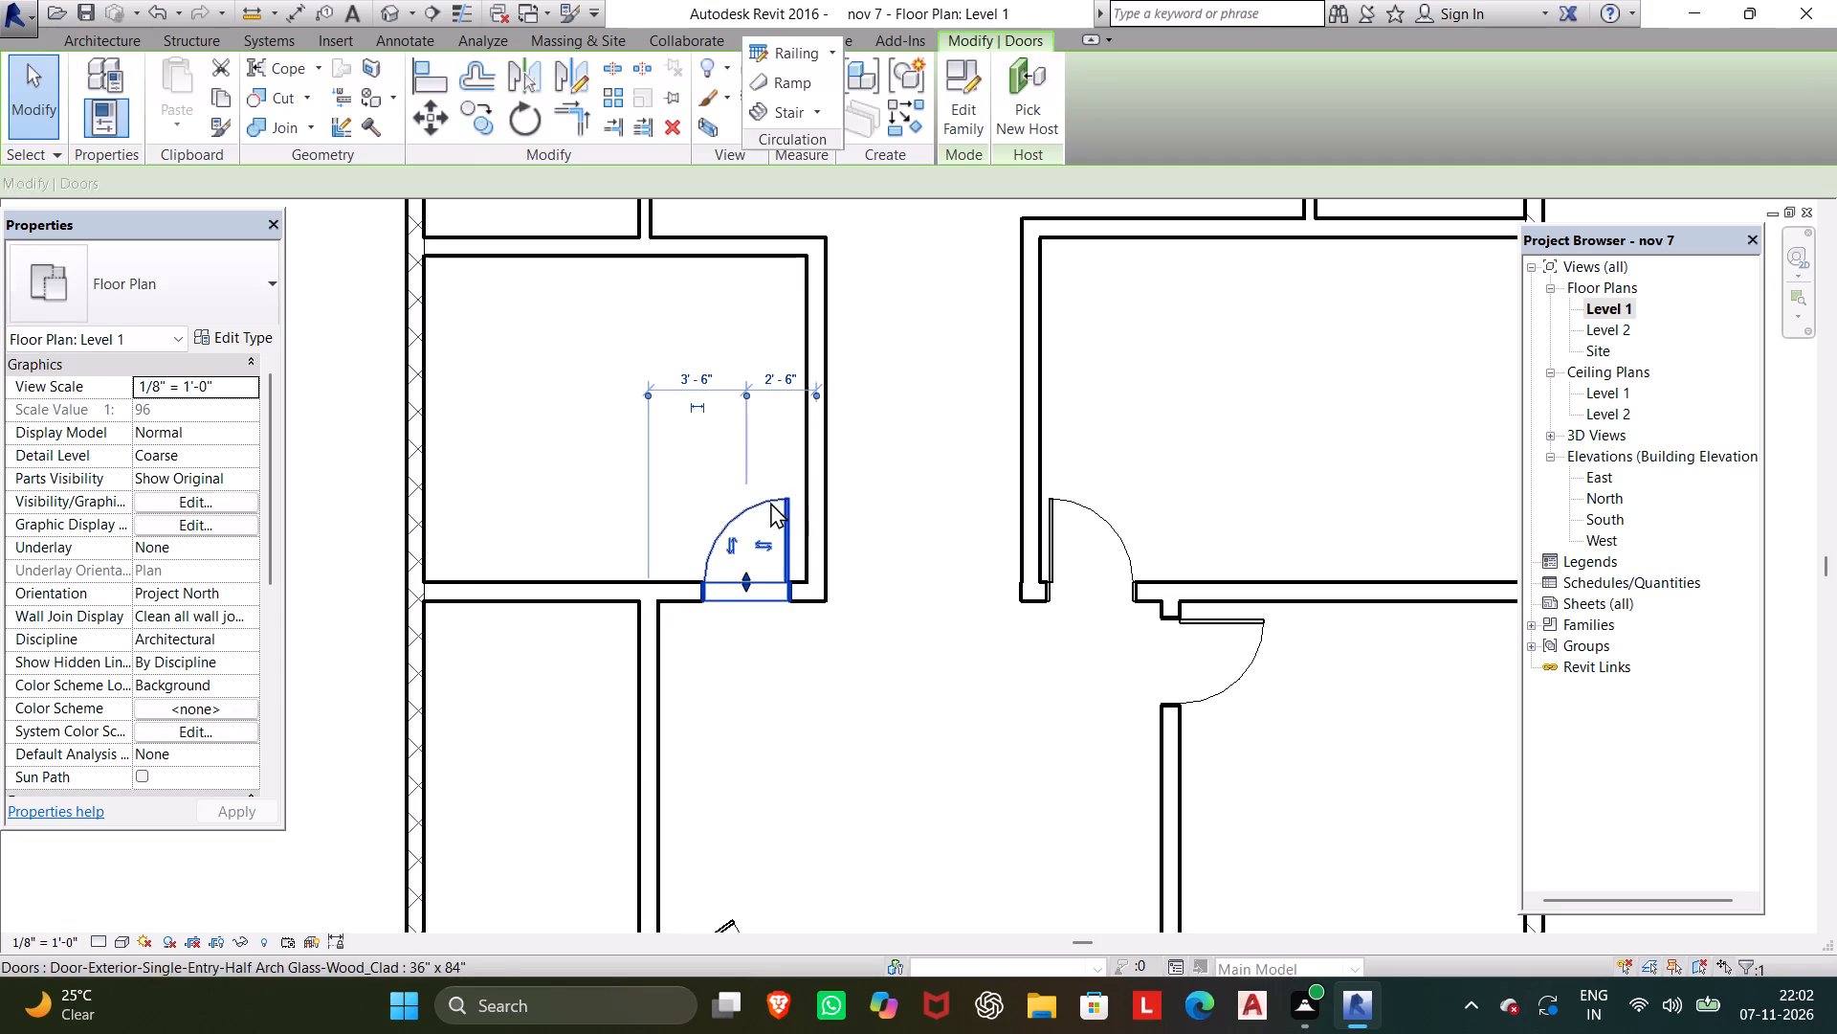
{"action": "key", "text": "Right"}
{"action": "key", "text": "Right"}
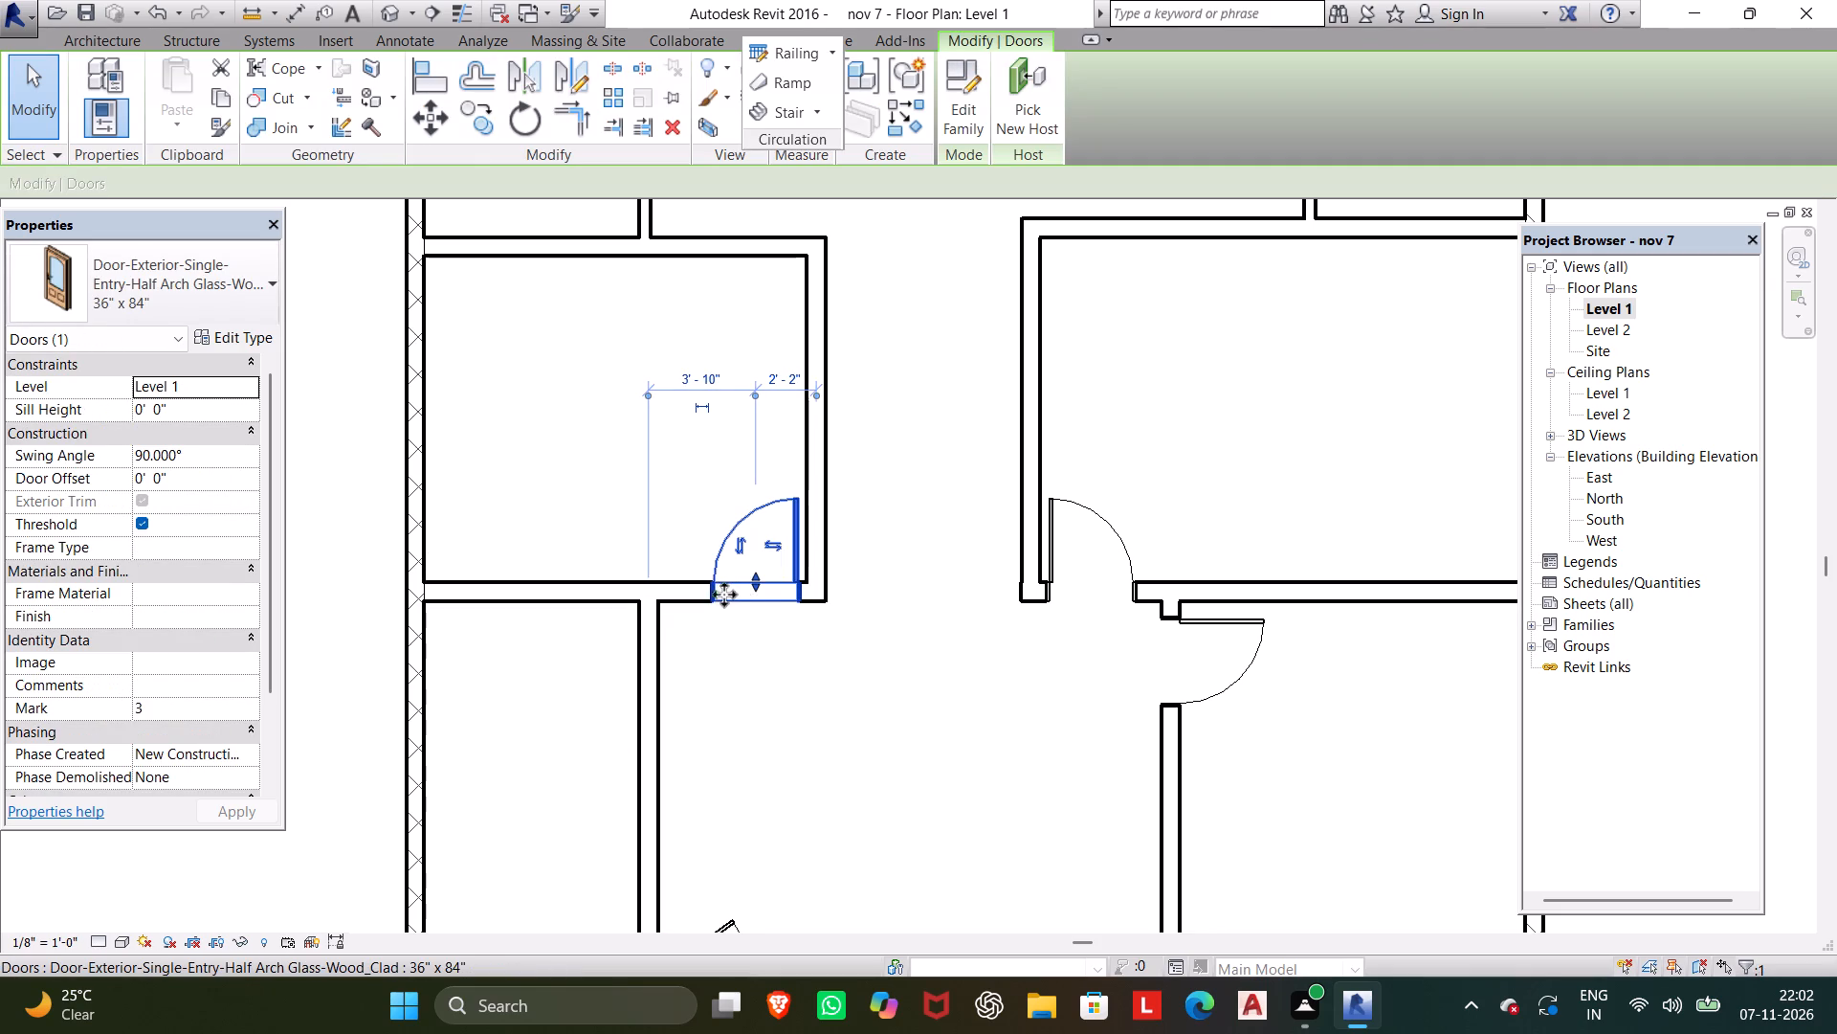
{"action": "key", "text": "Left"}
Nudge the upper-right room's door farther from the hall corner, its centre about 2'-6" from the hall's right-hand partition.
{"action": "scroll", "coordinate": [712, 595], "scroll_direction": "down", "scroll_amount": 2}
{"action": "middle_click_drag", "start_coordinate": [712, 595], "coordinate": [676, 468]}
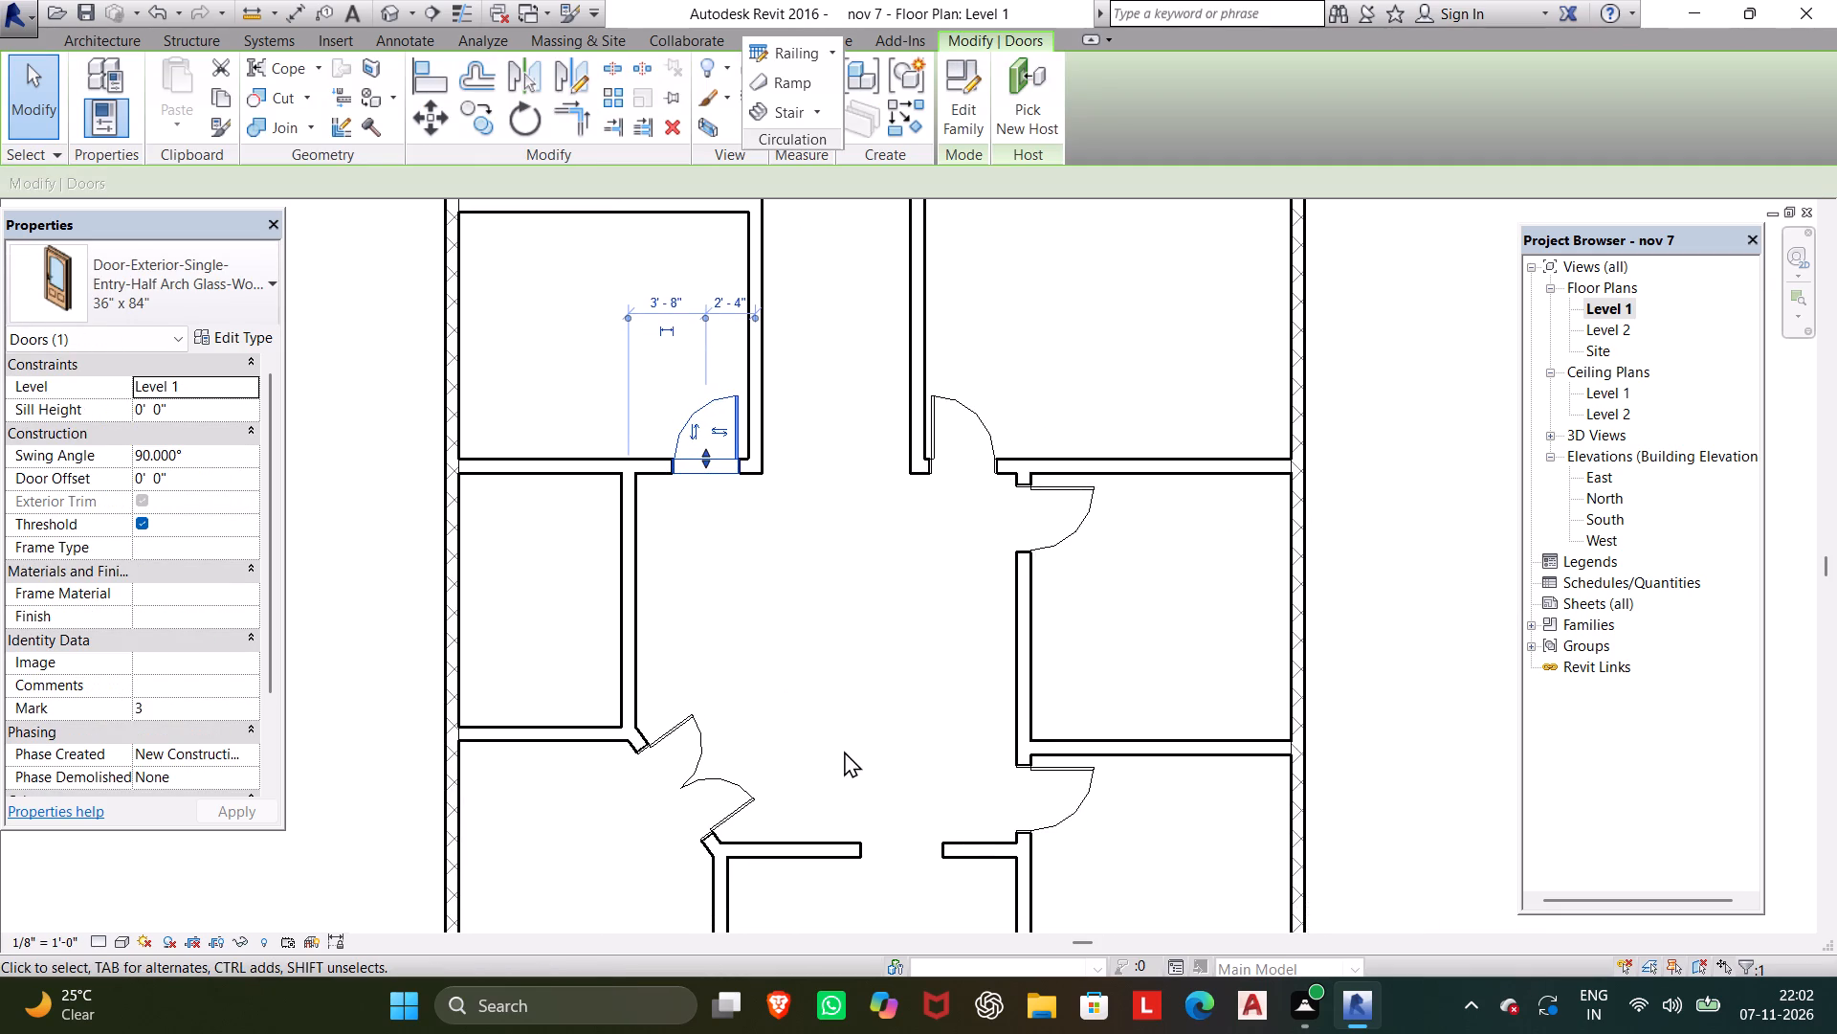
{"action": "scroll", "coordinate": [860, 745], "scroll_direction": "down", "scroll_amount": 1}
{"action": "middle_click", "coordinate": [860, 745]}
{"action": "scroll", "coordinate": [901, 760], "scroll_direction": "down", "scroll_amount": 1}
{"action": "middle_click_drag", "start_coordinate": [901, 760], "coordinate": [902, 791]}
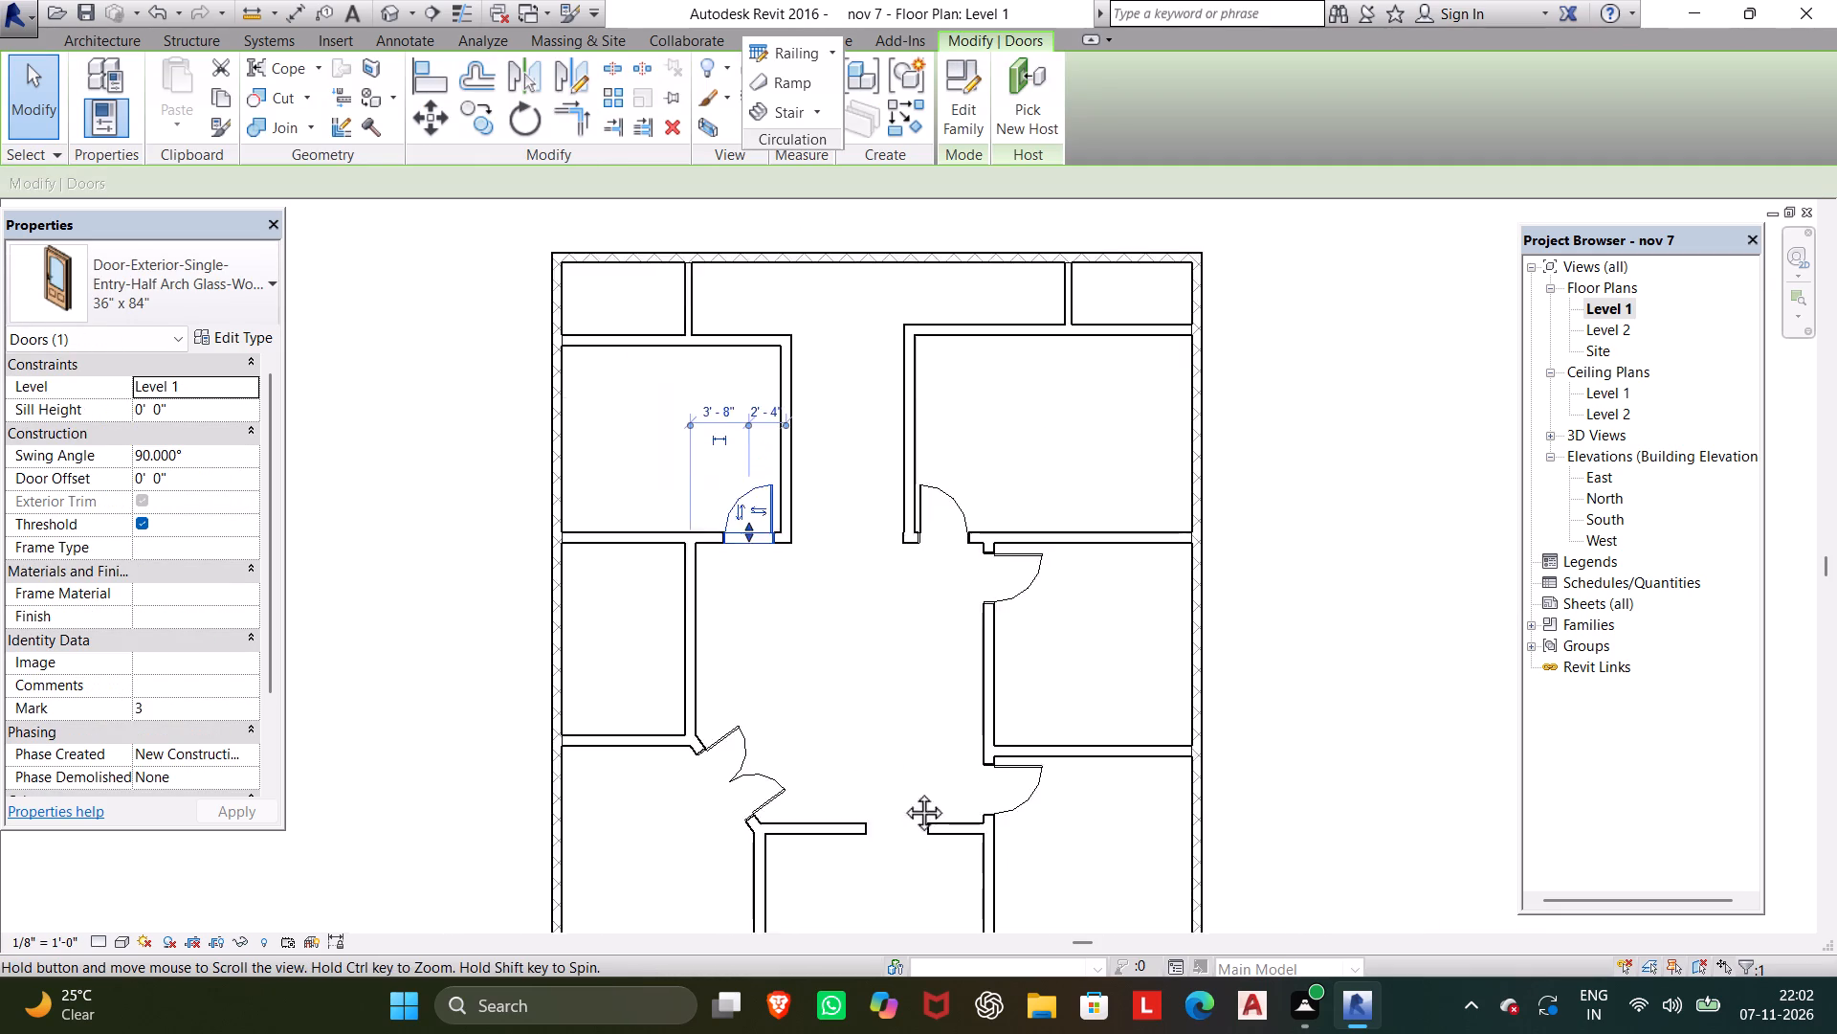
{"action": "middle_click_drag", "start_coordinate": [902, 791], "coordinate": [914, 826]}
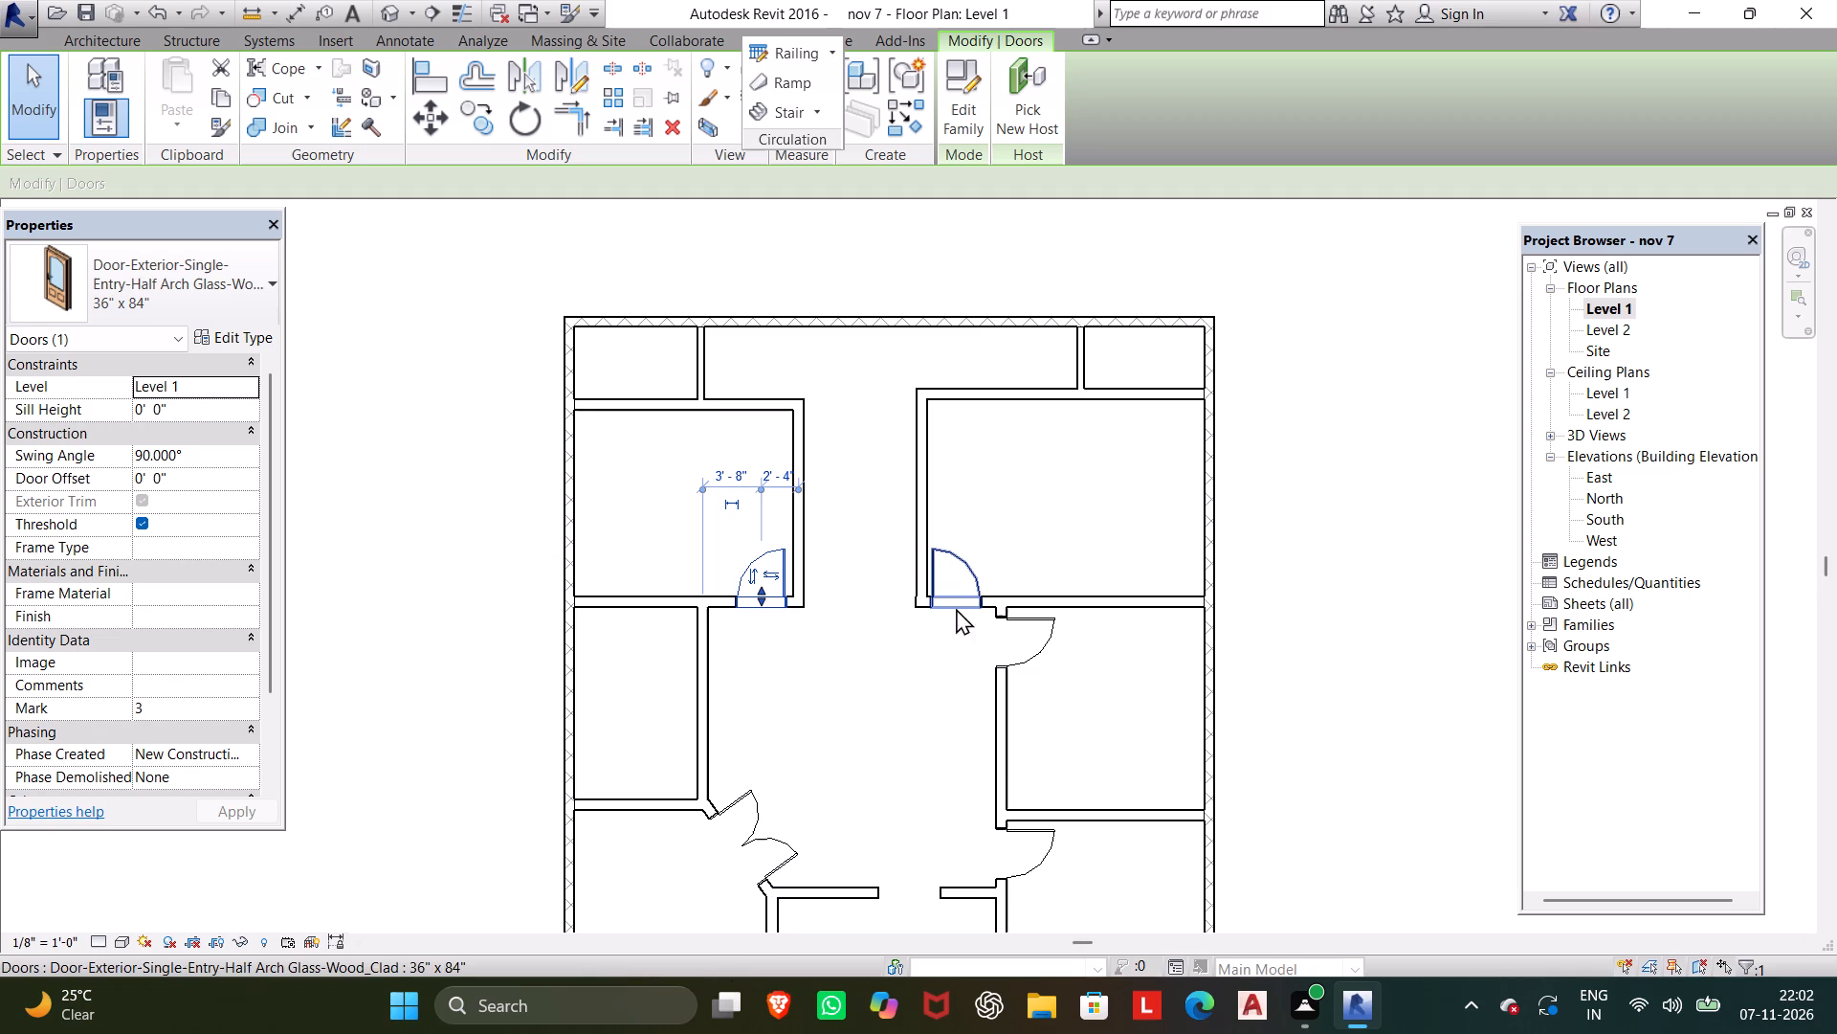
{"action": "scroll", "coordinate": [954, 573], "scroll_direction": "up", "scroll_amount": 4}
{"action": "left_click", "coordinate": [952, 573]}
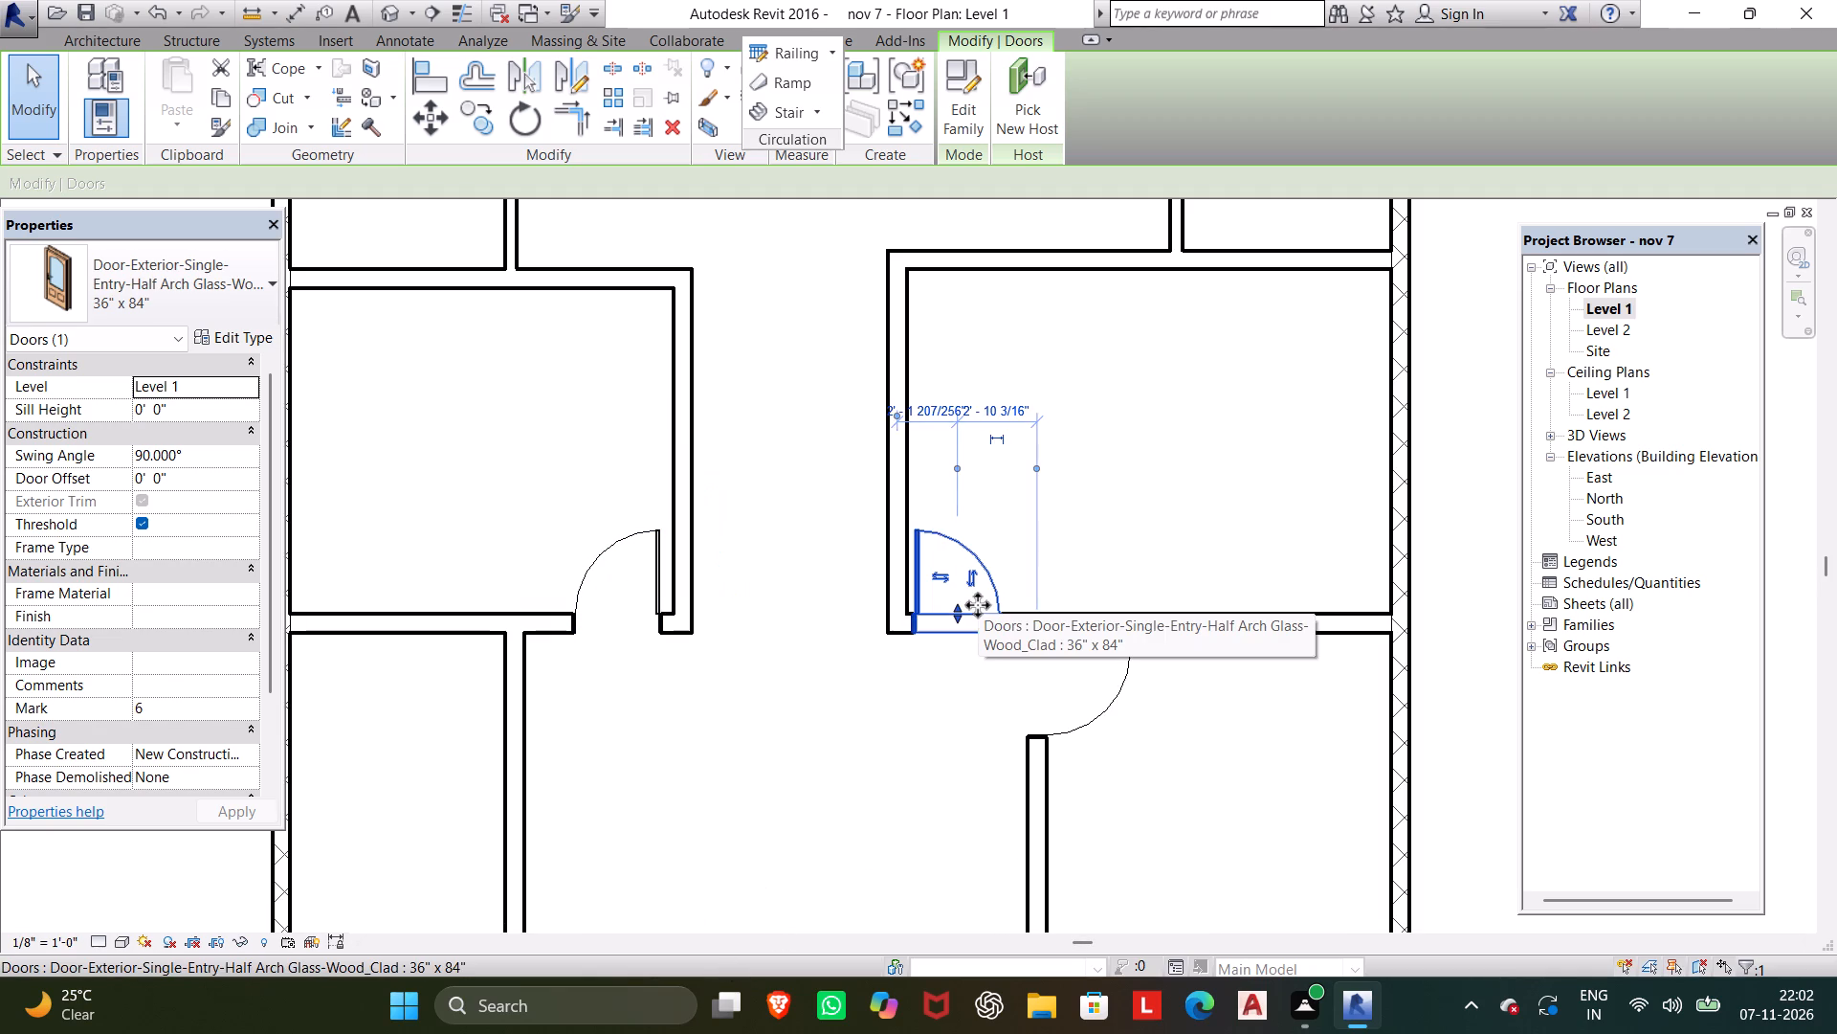
{"action": "key", "text": "Right"}
{"action": "key", "text": "Right"}
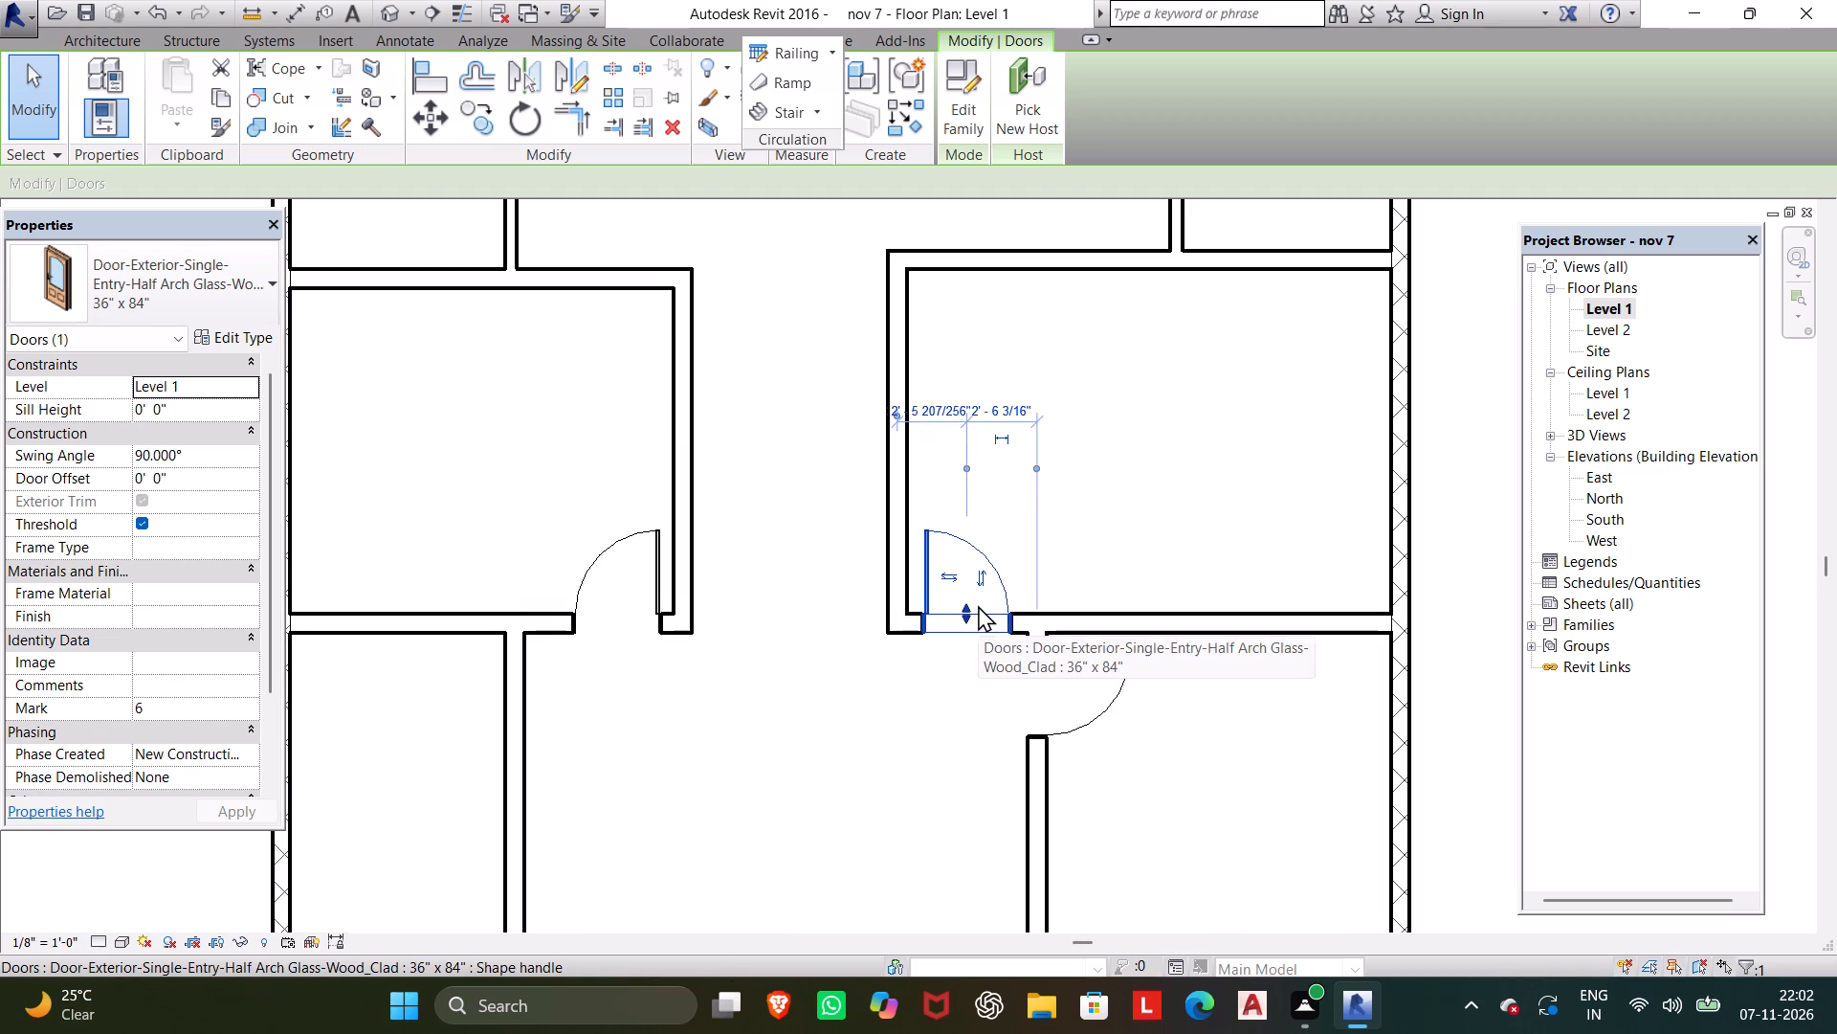
{"action": "key", "text": "Escape"}
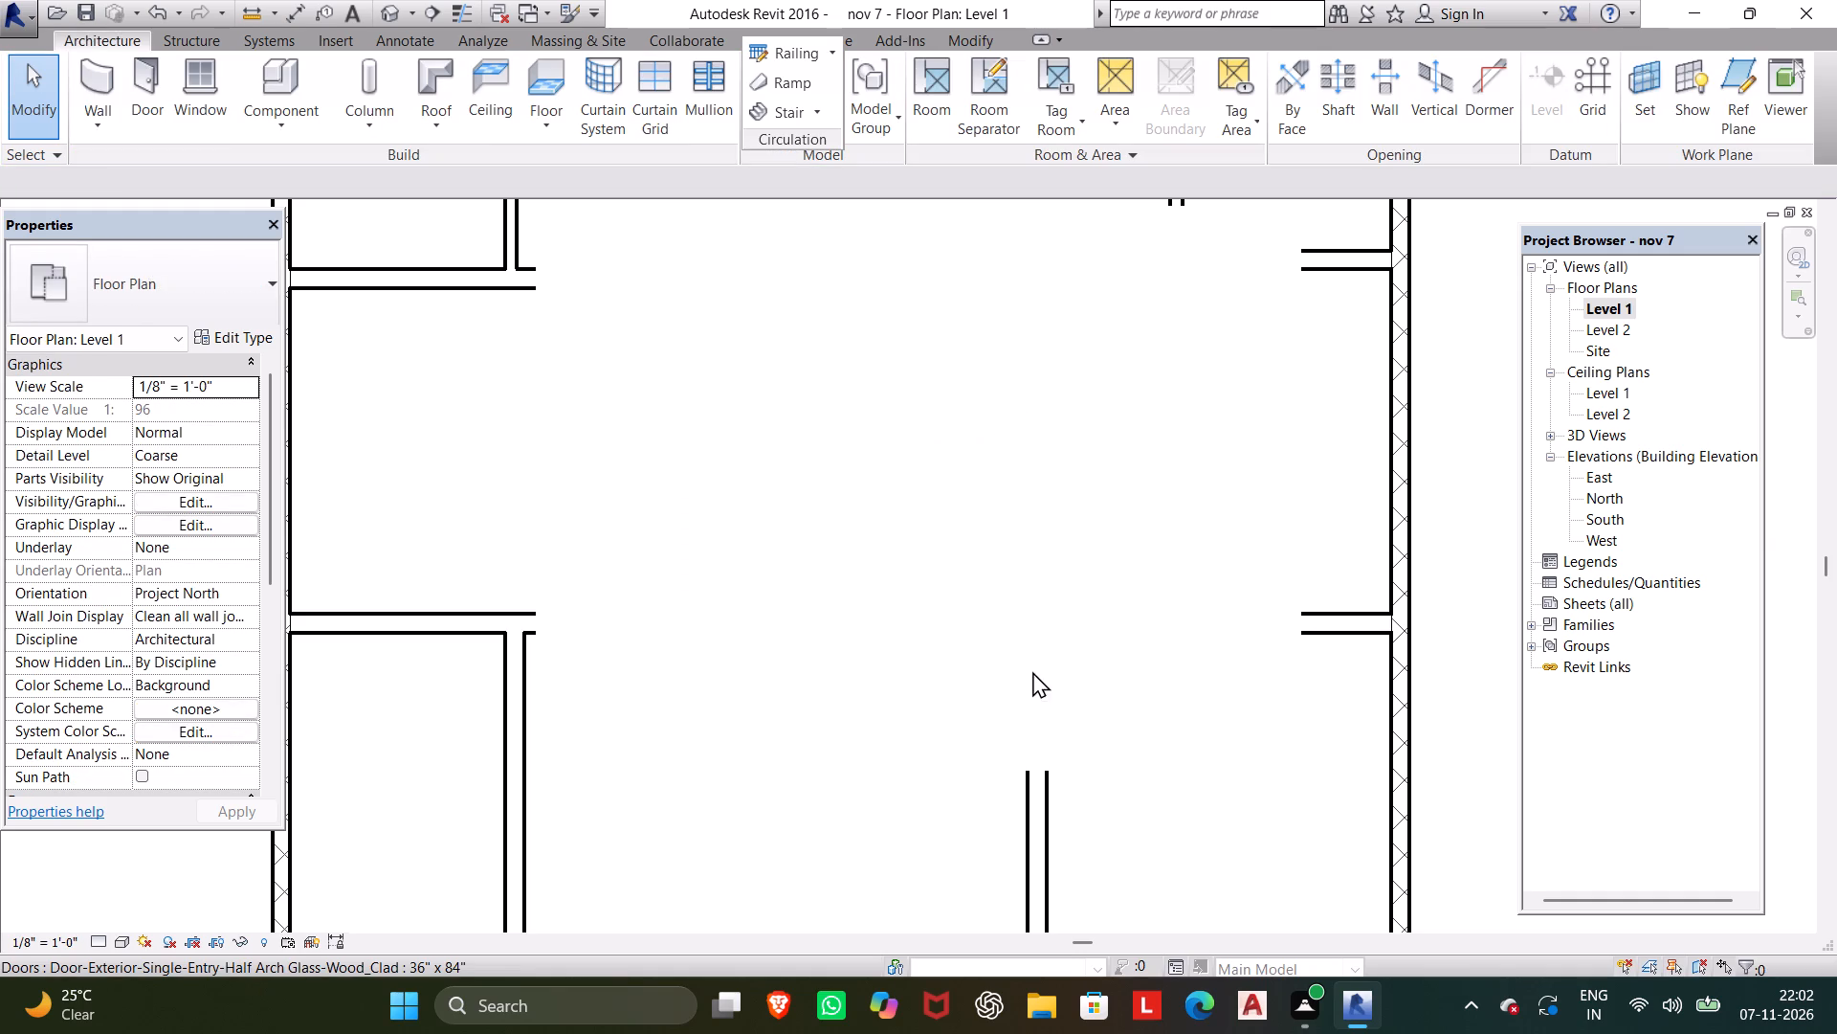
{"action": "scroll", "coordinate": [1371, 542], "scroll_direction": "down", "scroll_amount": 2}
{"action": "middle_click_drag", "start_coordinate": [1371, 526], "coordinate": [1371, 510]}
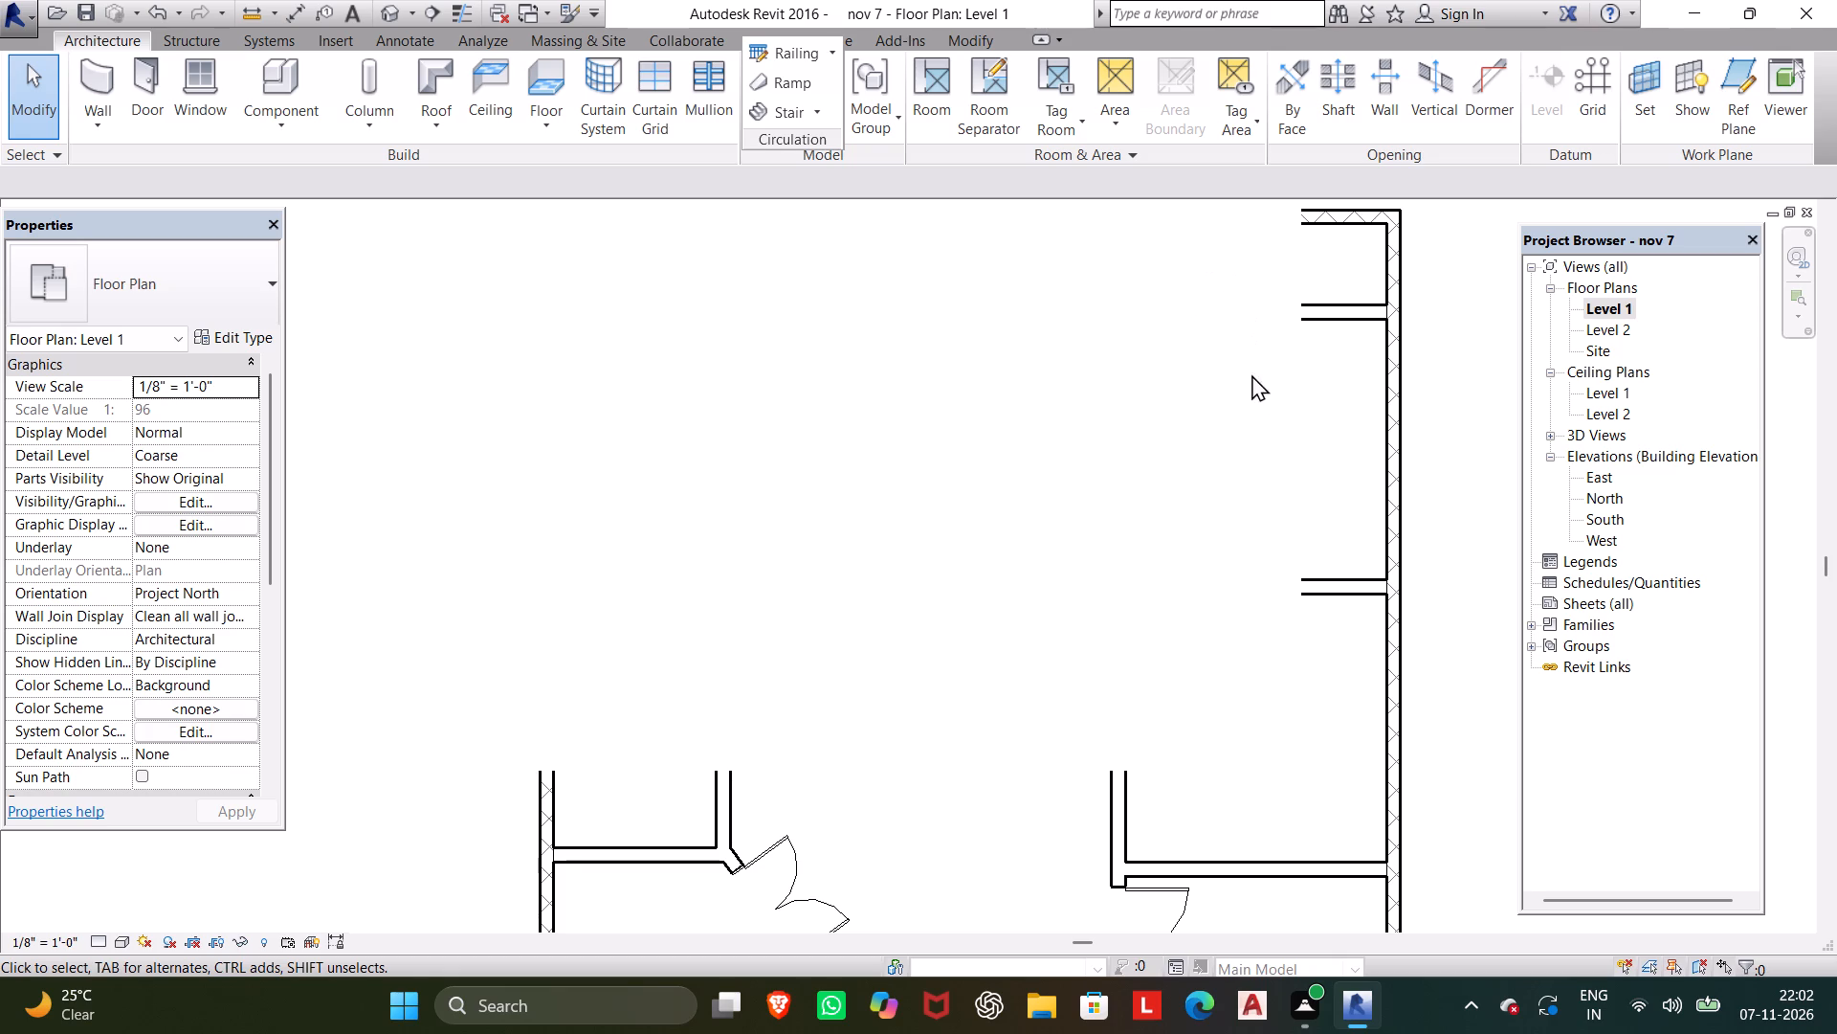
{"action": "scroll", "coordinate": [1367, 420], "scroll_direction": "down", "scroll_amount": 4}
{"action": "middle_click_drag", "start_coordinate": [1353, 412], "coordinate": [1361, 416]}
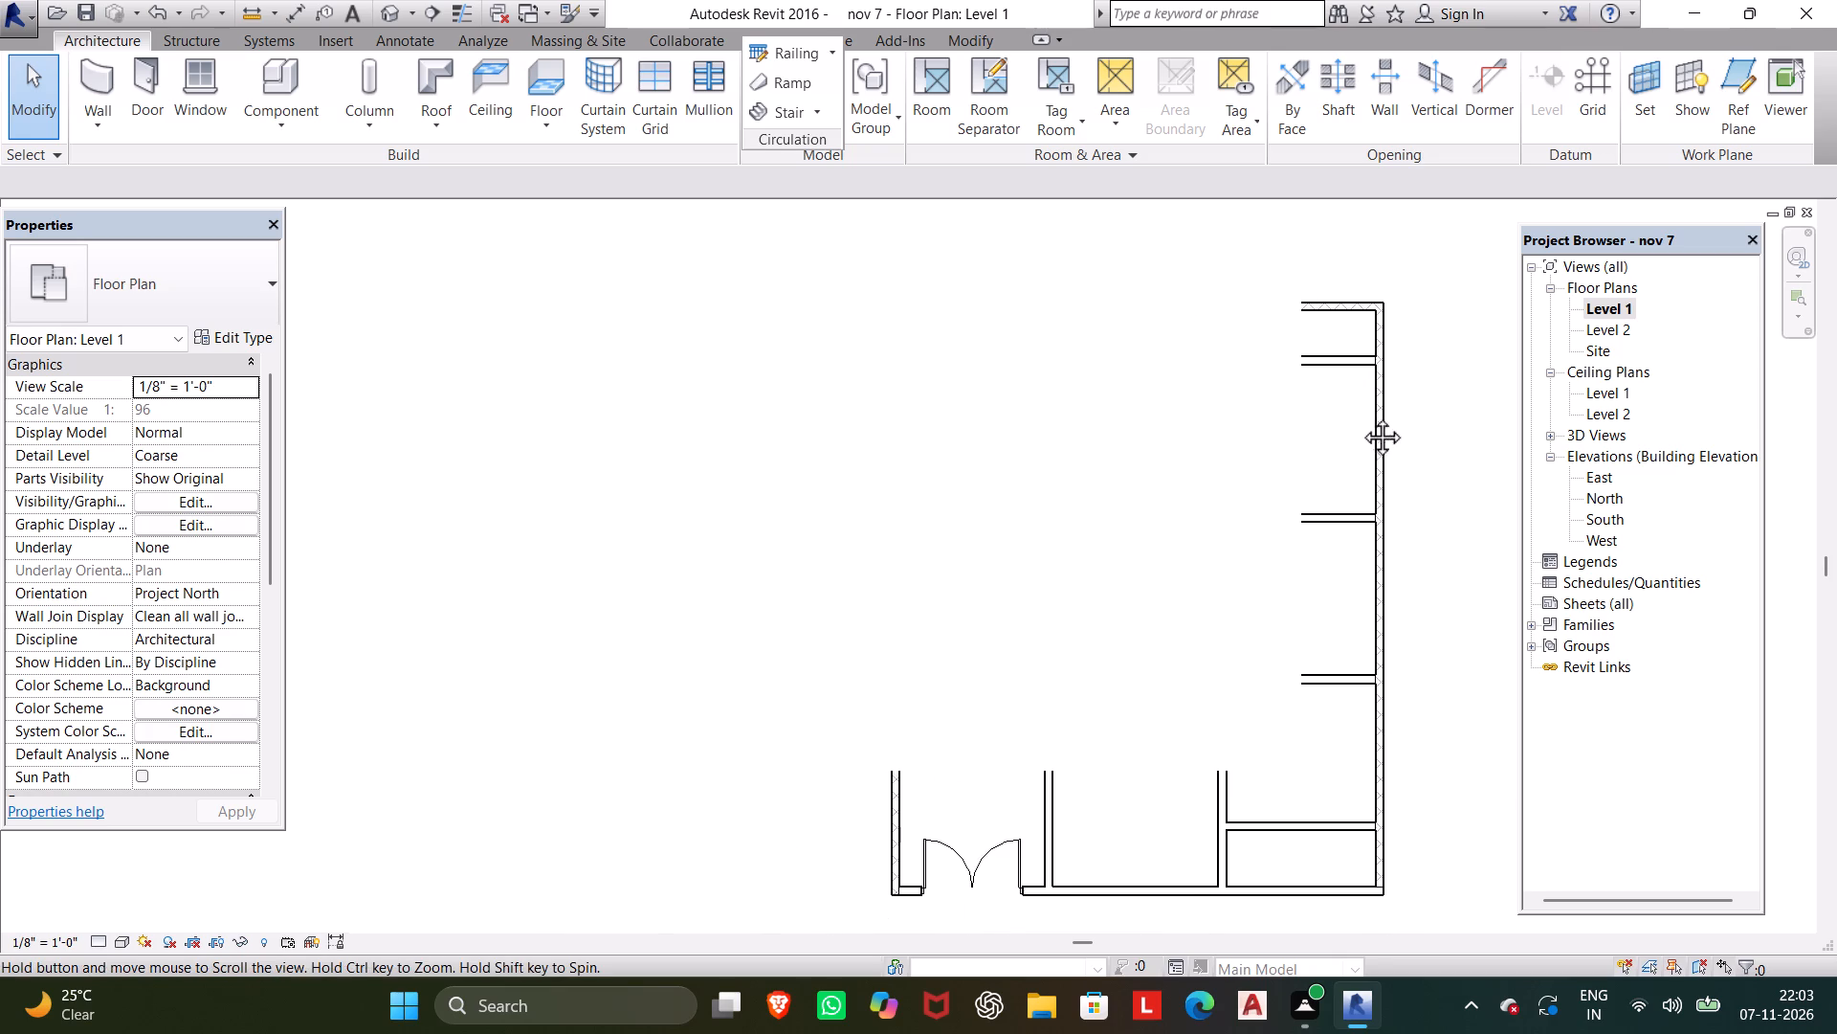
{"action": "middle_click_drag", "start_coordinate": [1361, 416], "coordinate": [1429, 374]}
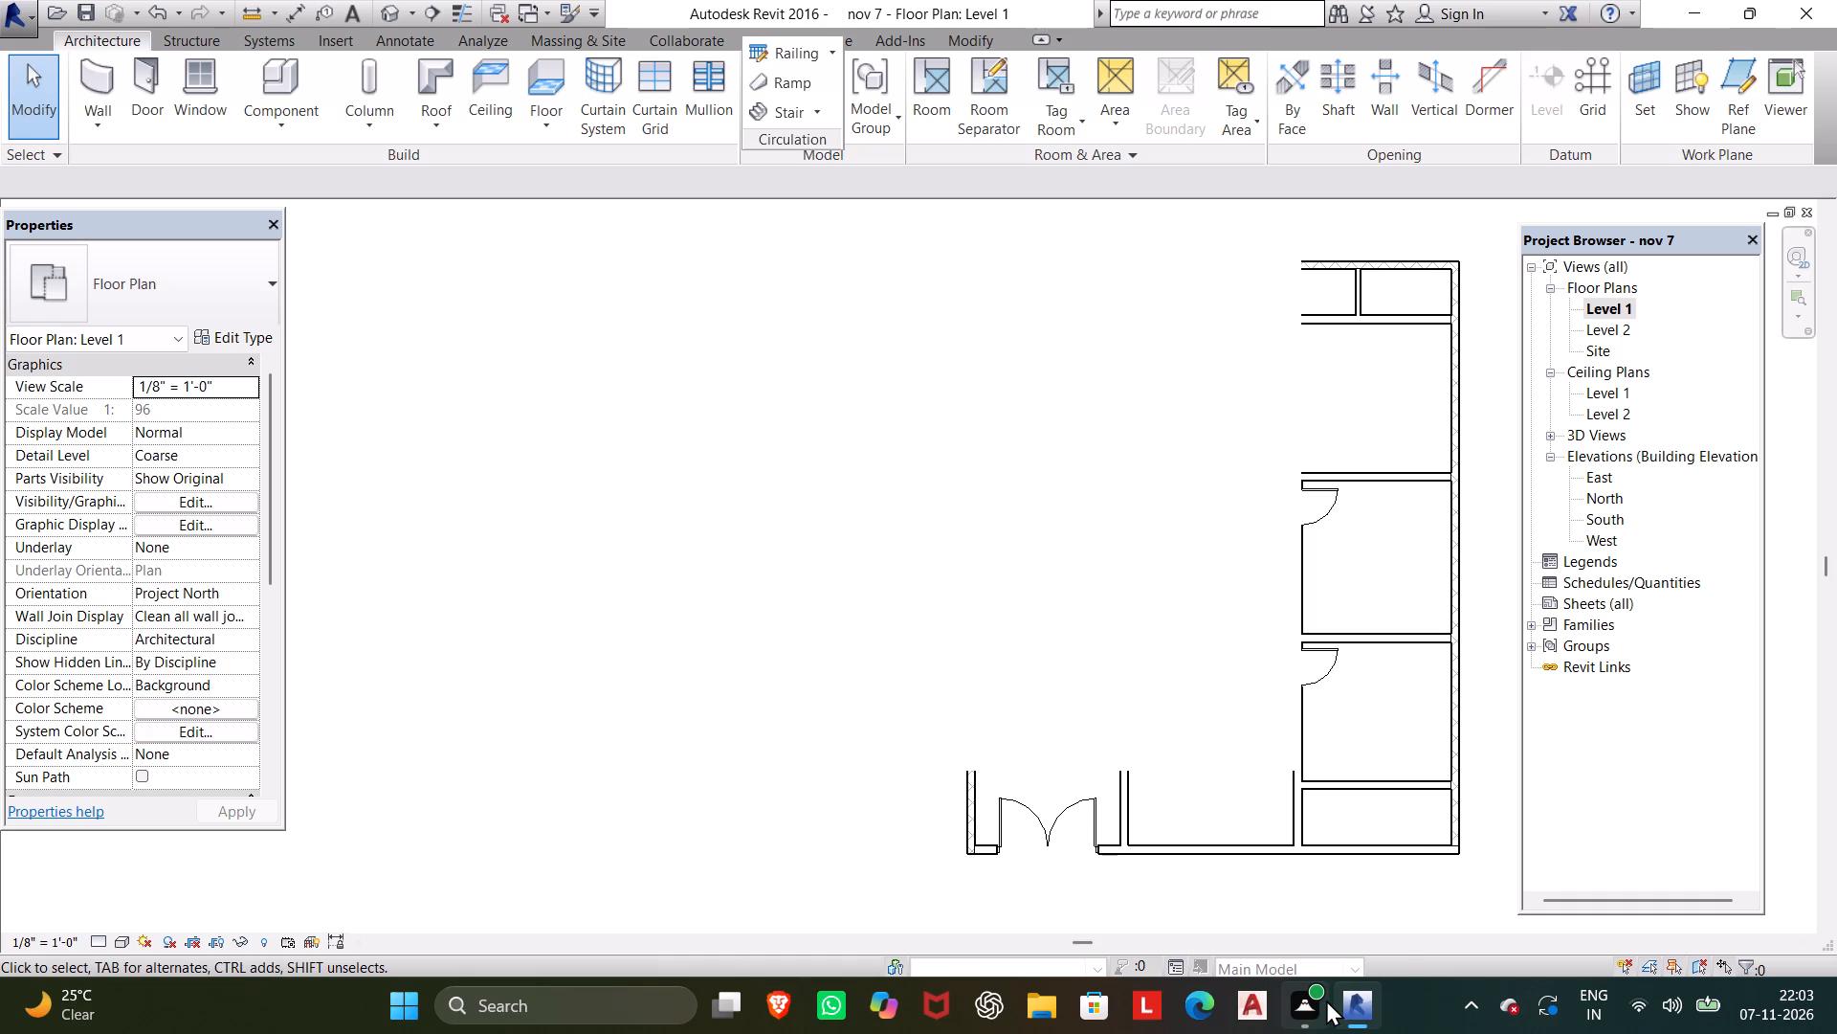
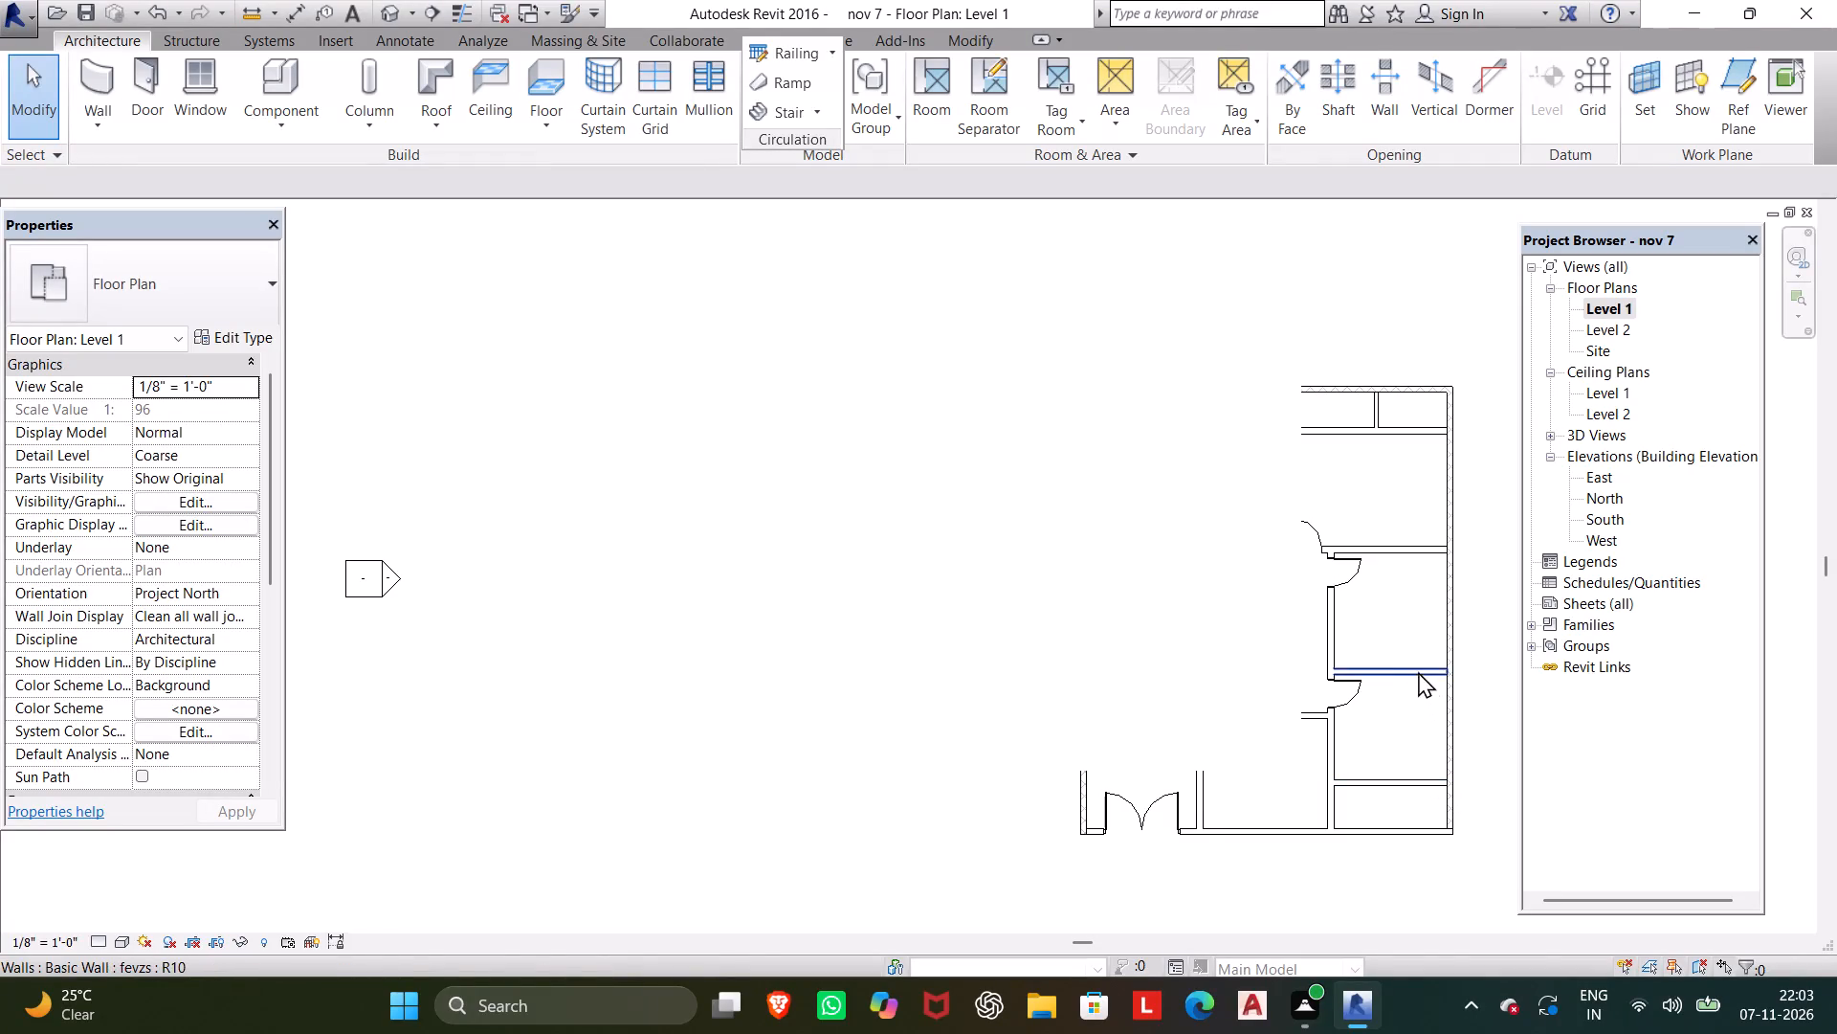
Examine the Level 1 floor plan, checking the rooms and doors on both sides of the building.
{"action": "middle_click_drag", "start_coordinate": [1402, 648], "coordinate": [1659, 625]}
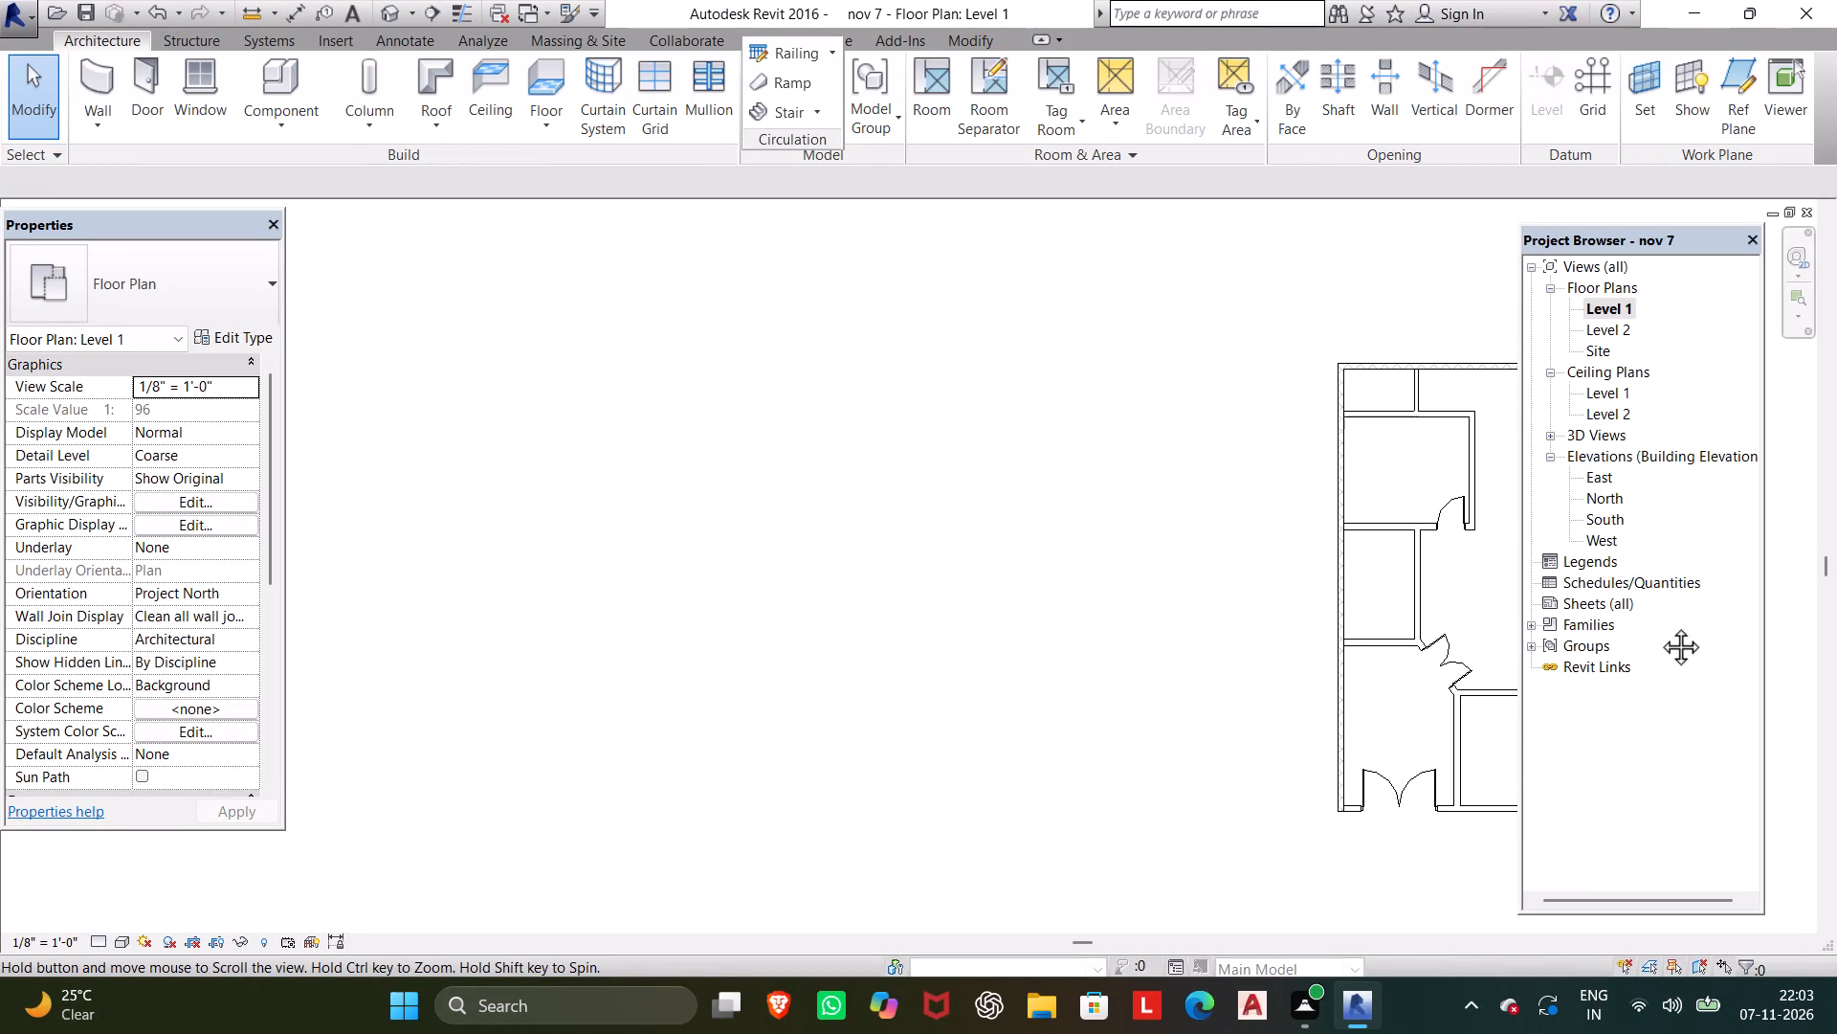
{"action": "middle_click_drag", "start_coordinate": [1659, 625], "coordinate": [1432, 618]}
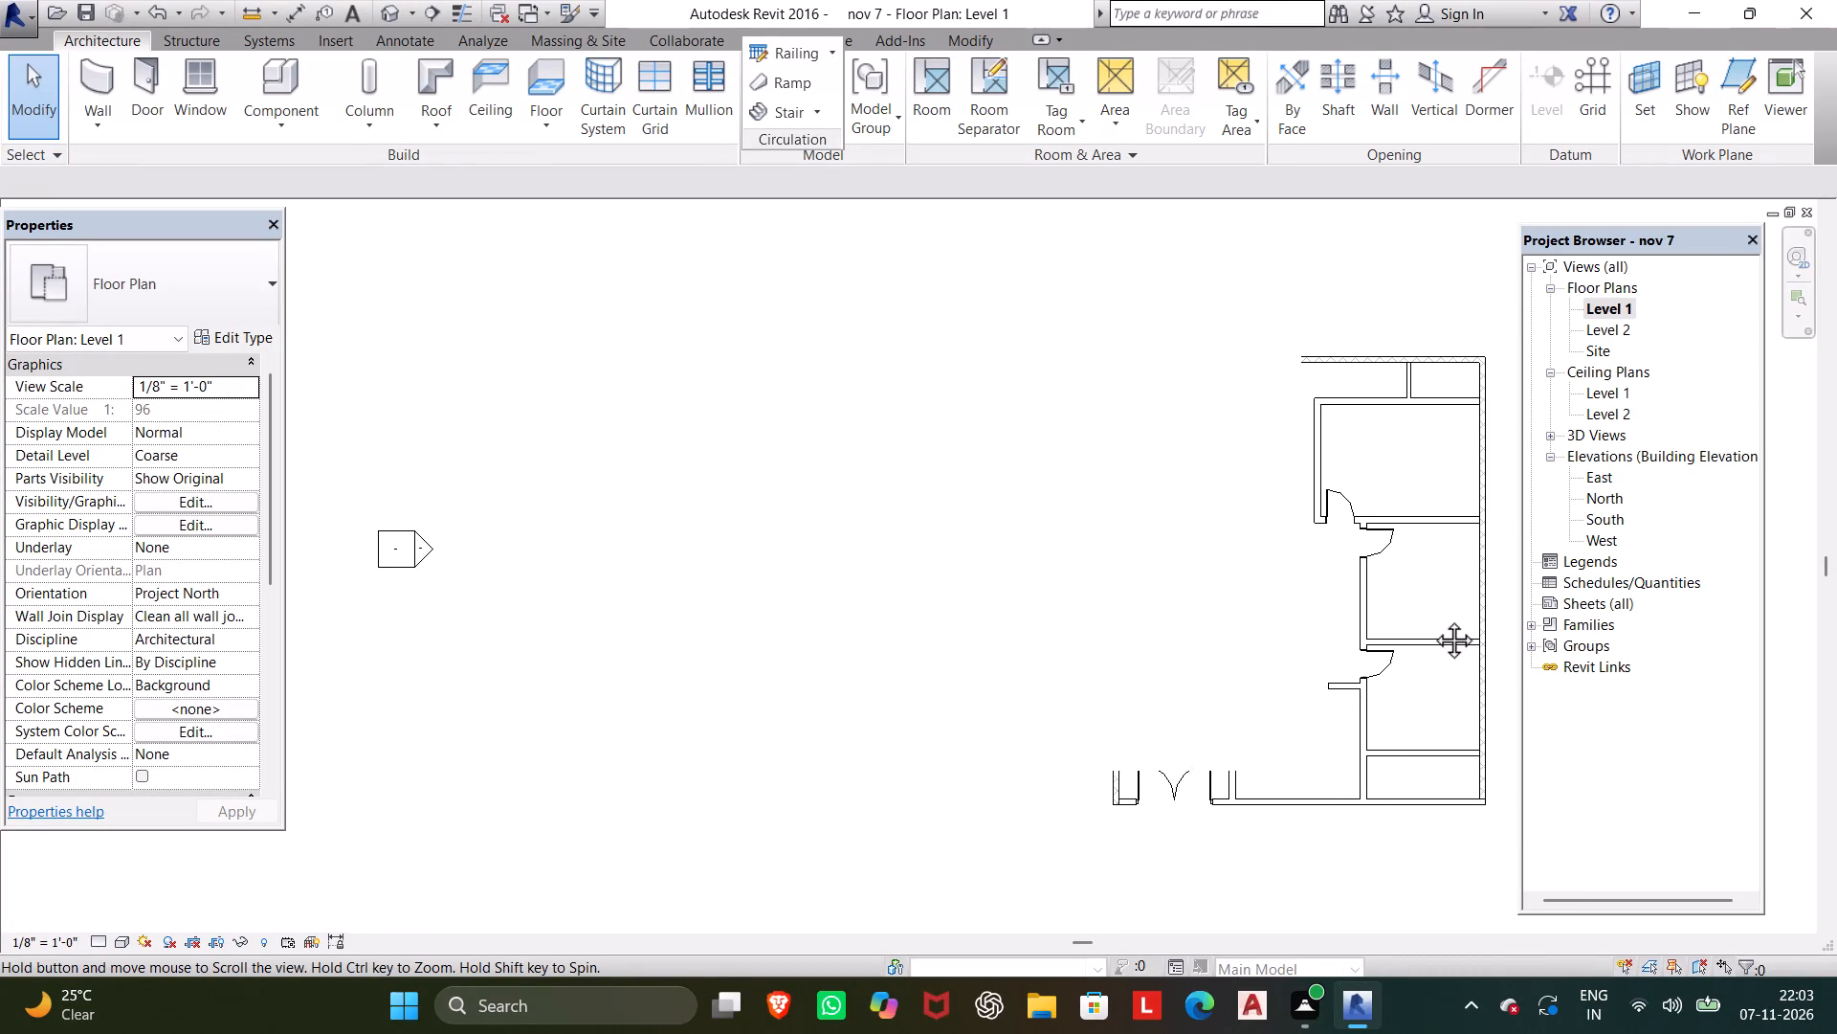
{"action": "middle_click_drag", "start_coordinate": [1432, 618], "coordinate": [1658, 631]}
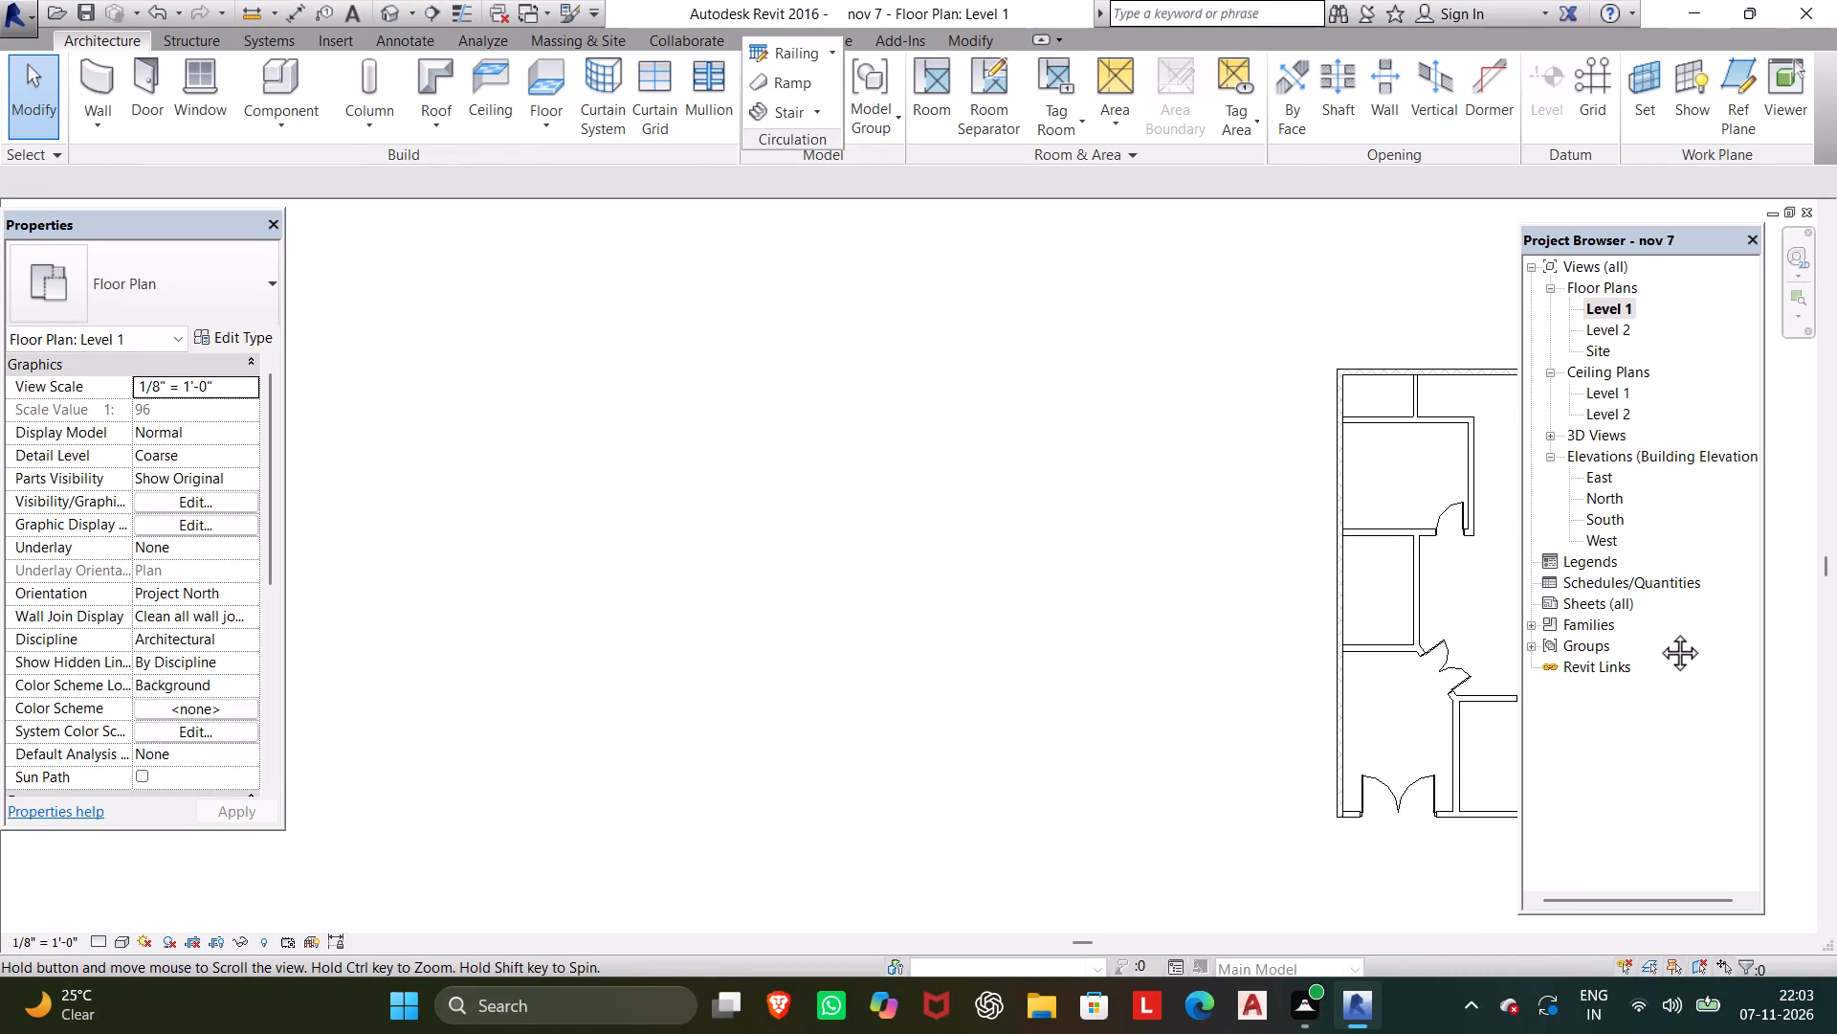
{"action": "middle_click_drag", "start_coordinate": [1658, 631], "coordinate": [1567, 653]}
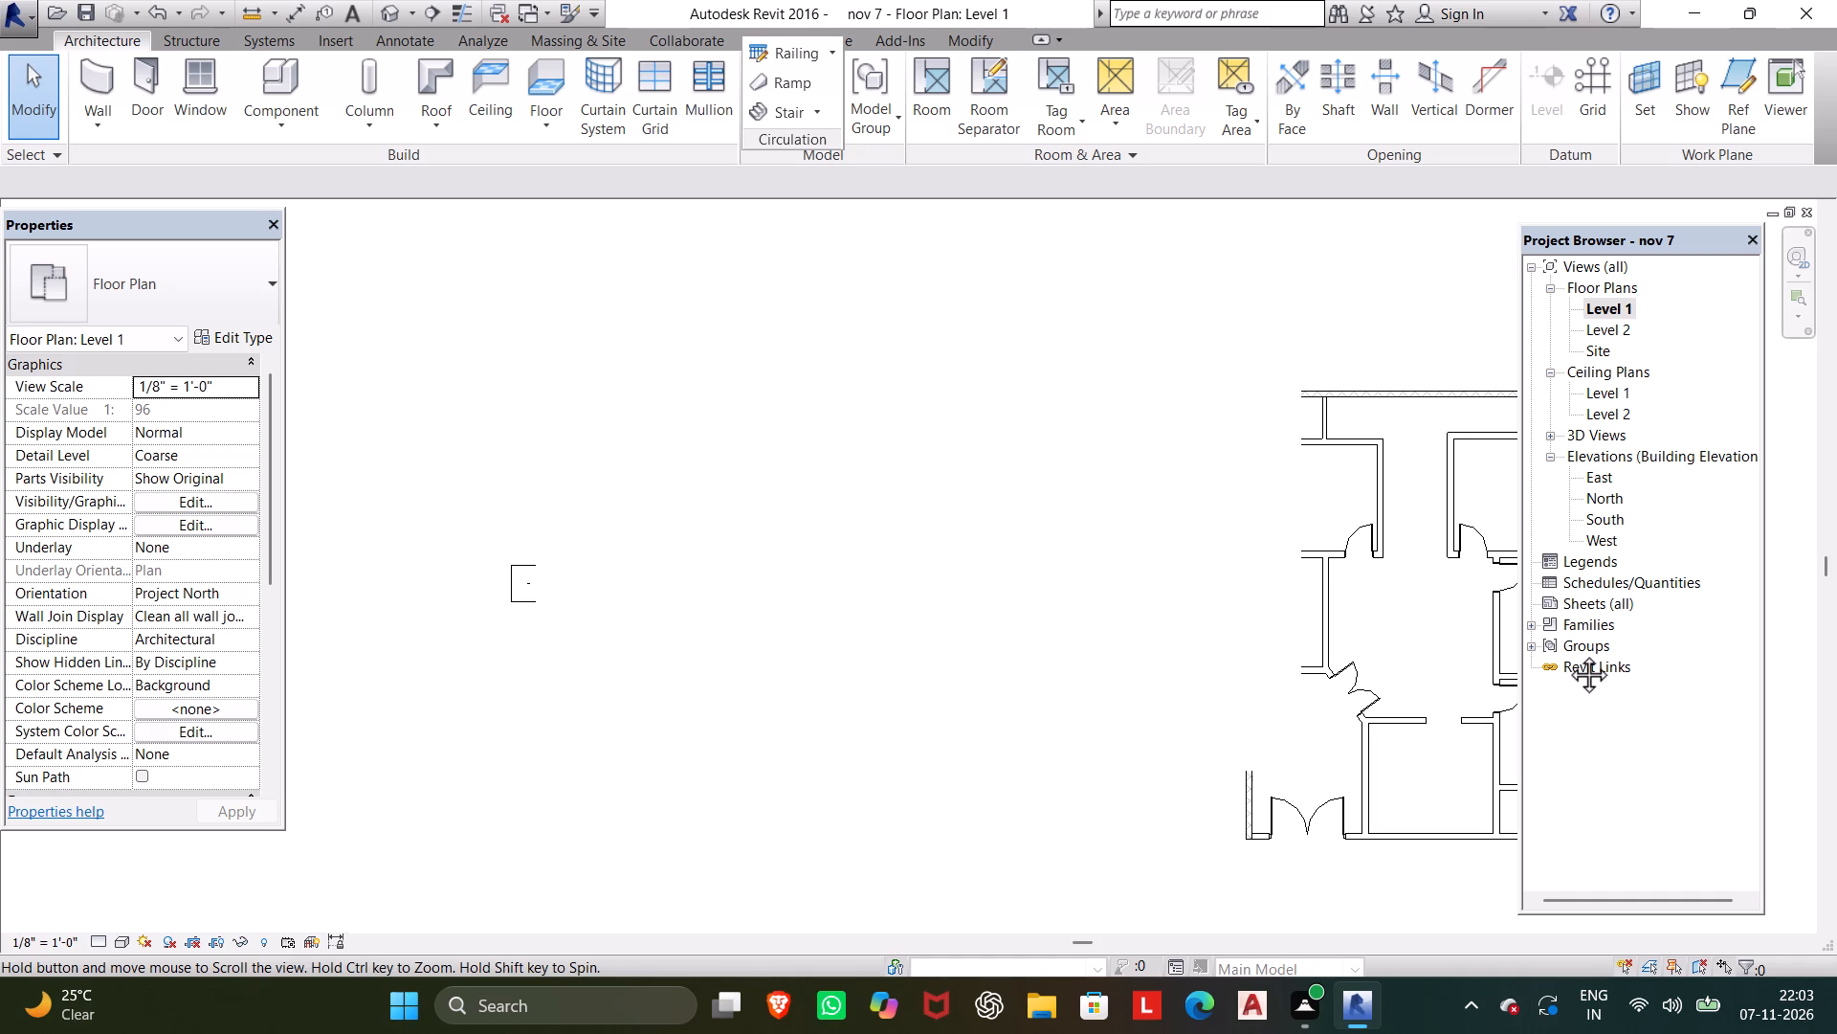
{"action": "middle_click_drag", "start_coordinate": [1567, 653], "coordinate": [1581, 580]}
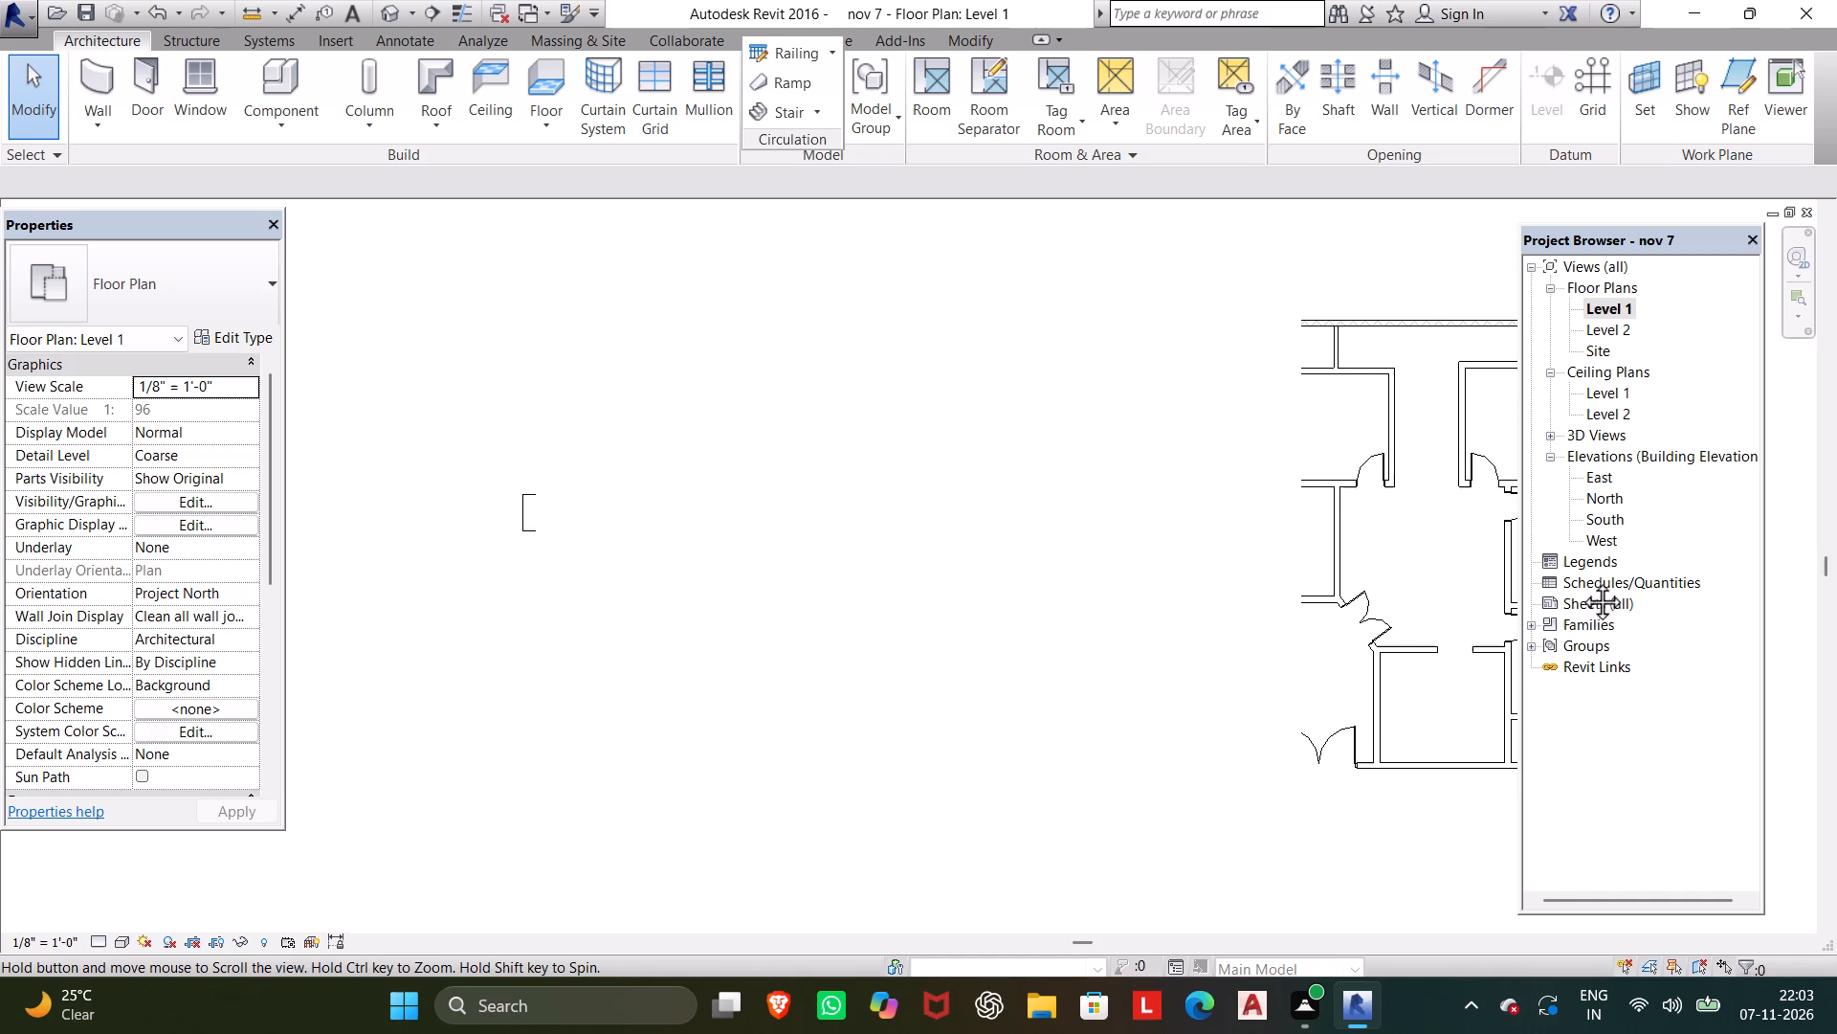
{"action": "middle_click_drag", "start_coordinate": [1581, 580], "coordinate": [1498, 482]}
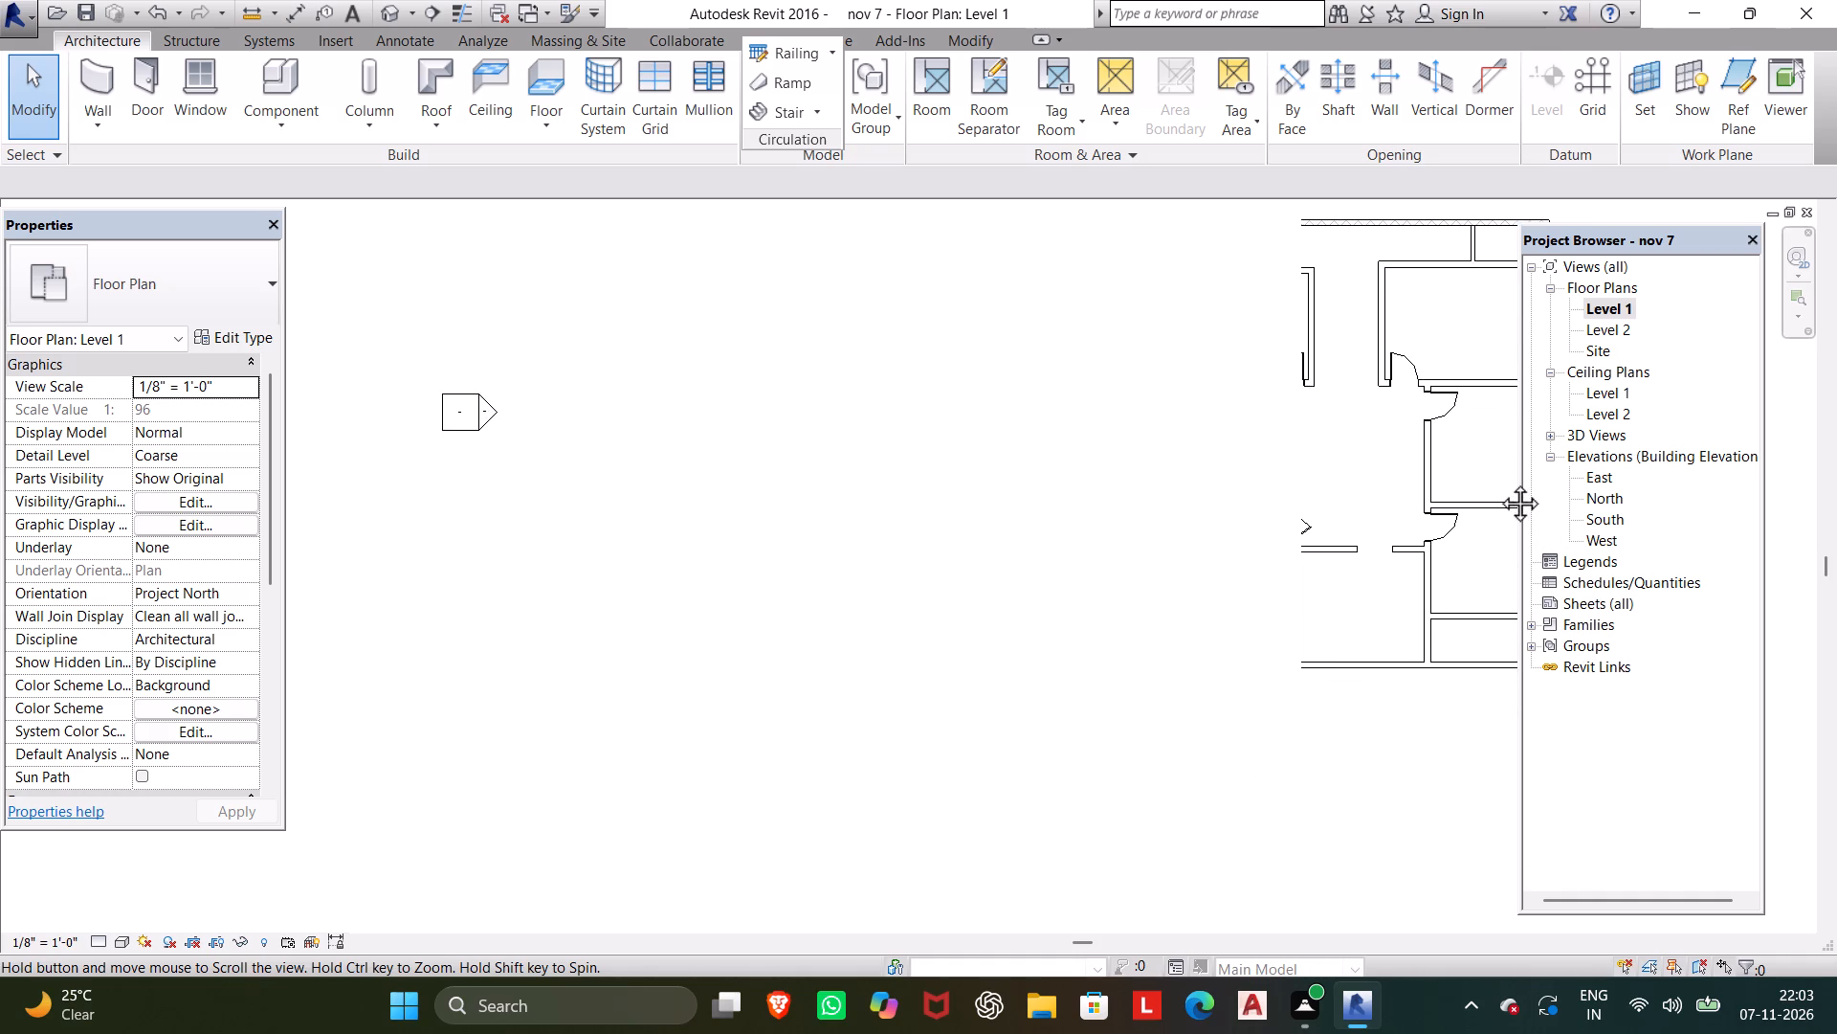
{"action": "middle_click_drag", "start_coordinate": [1498, 482], "coordinate": [1550, 455]}
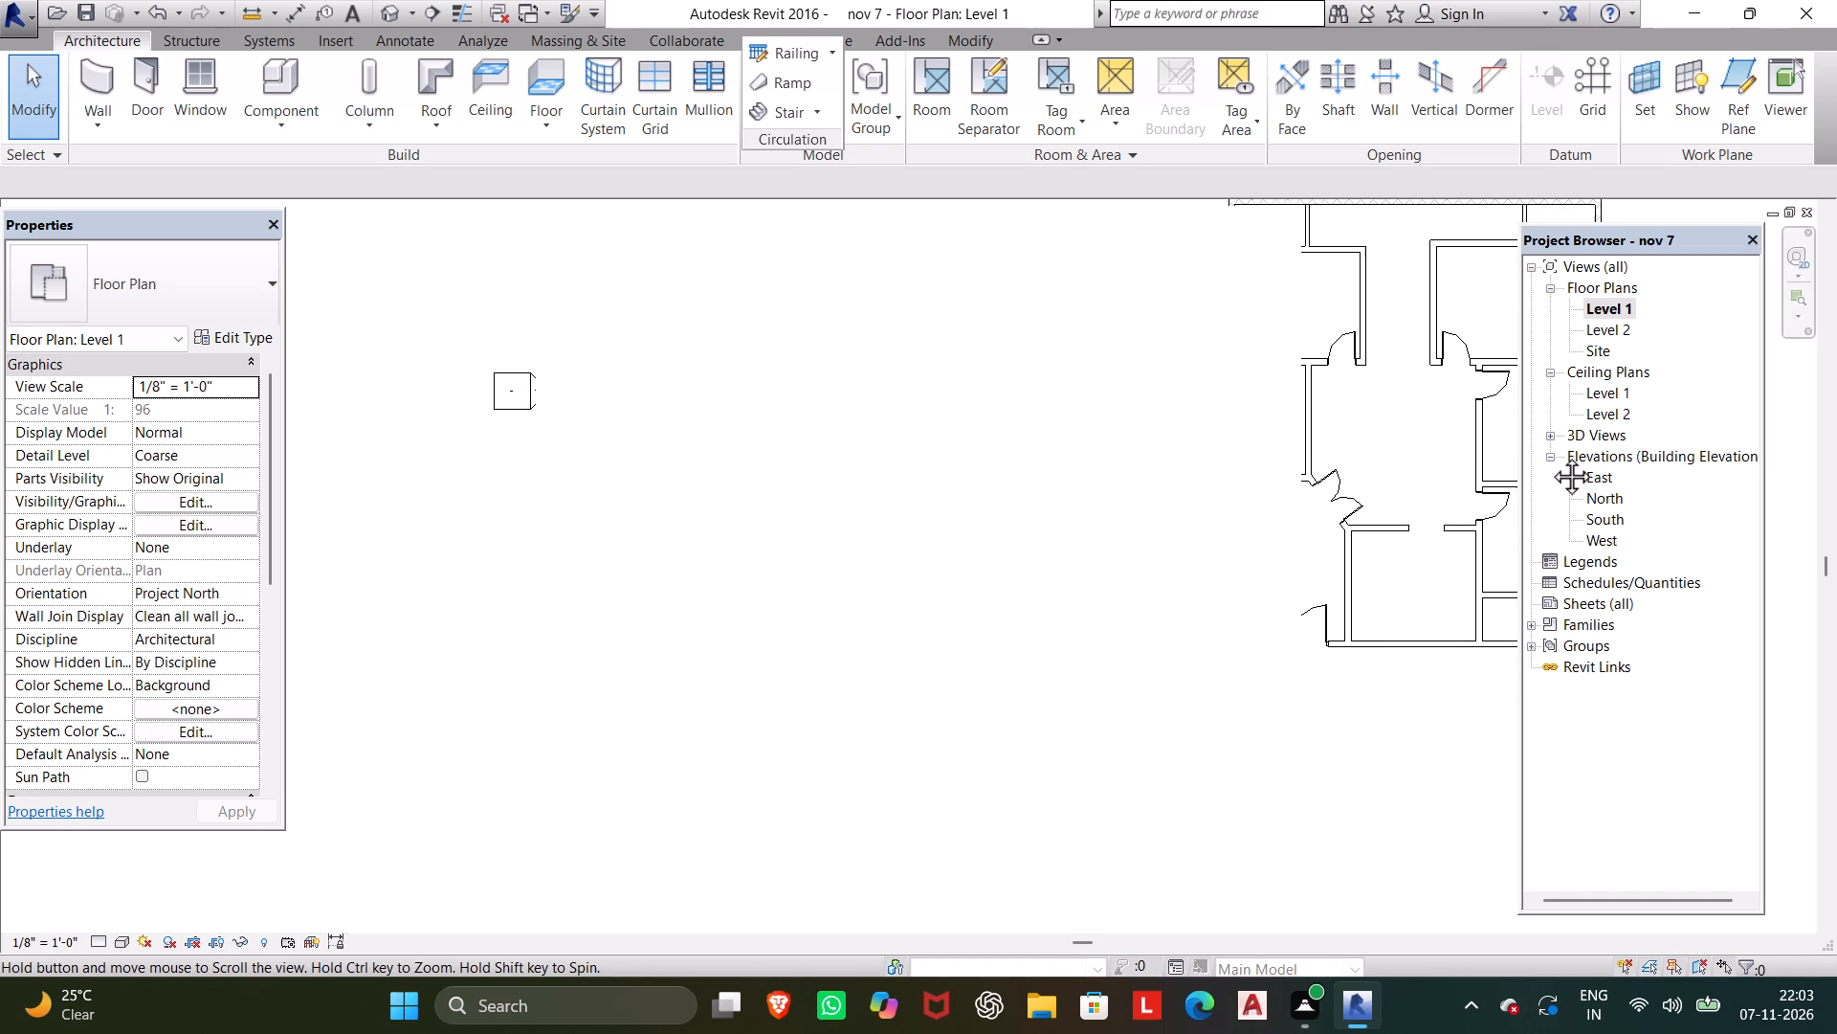
{"action": "middle_click_drag", "start_coordinate": [1550, 455], "coordinate": [1600, 420]}
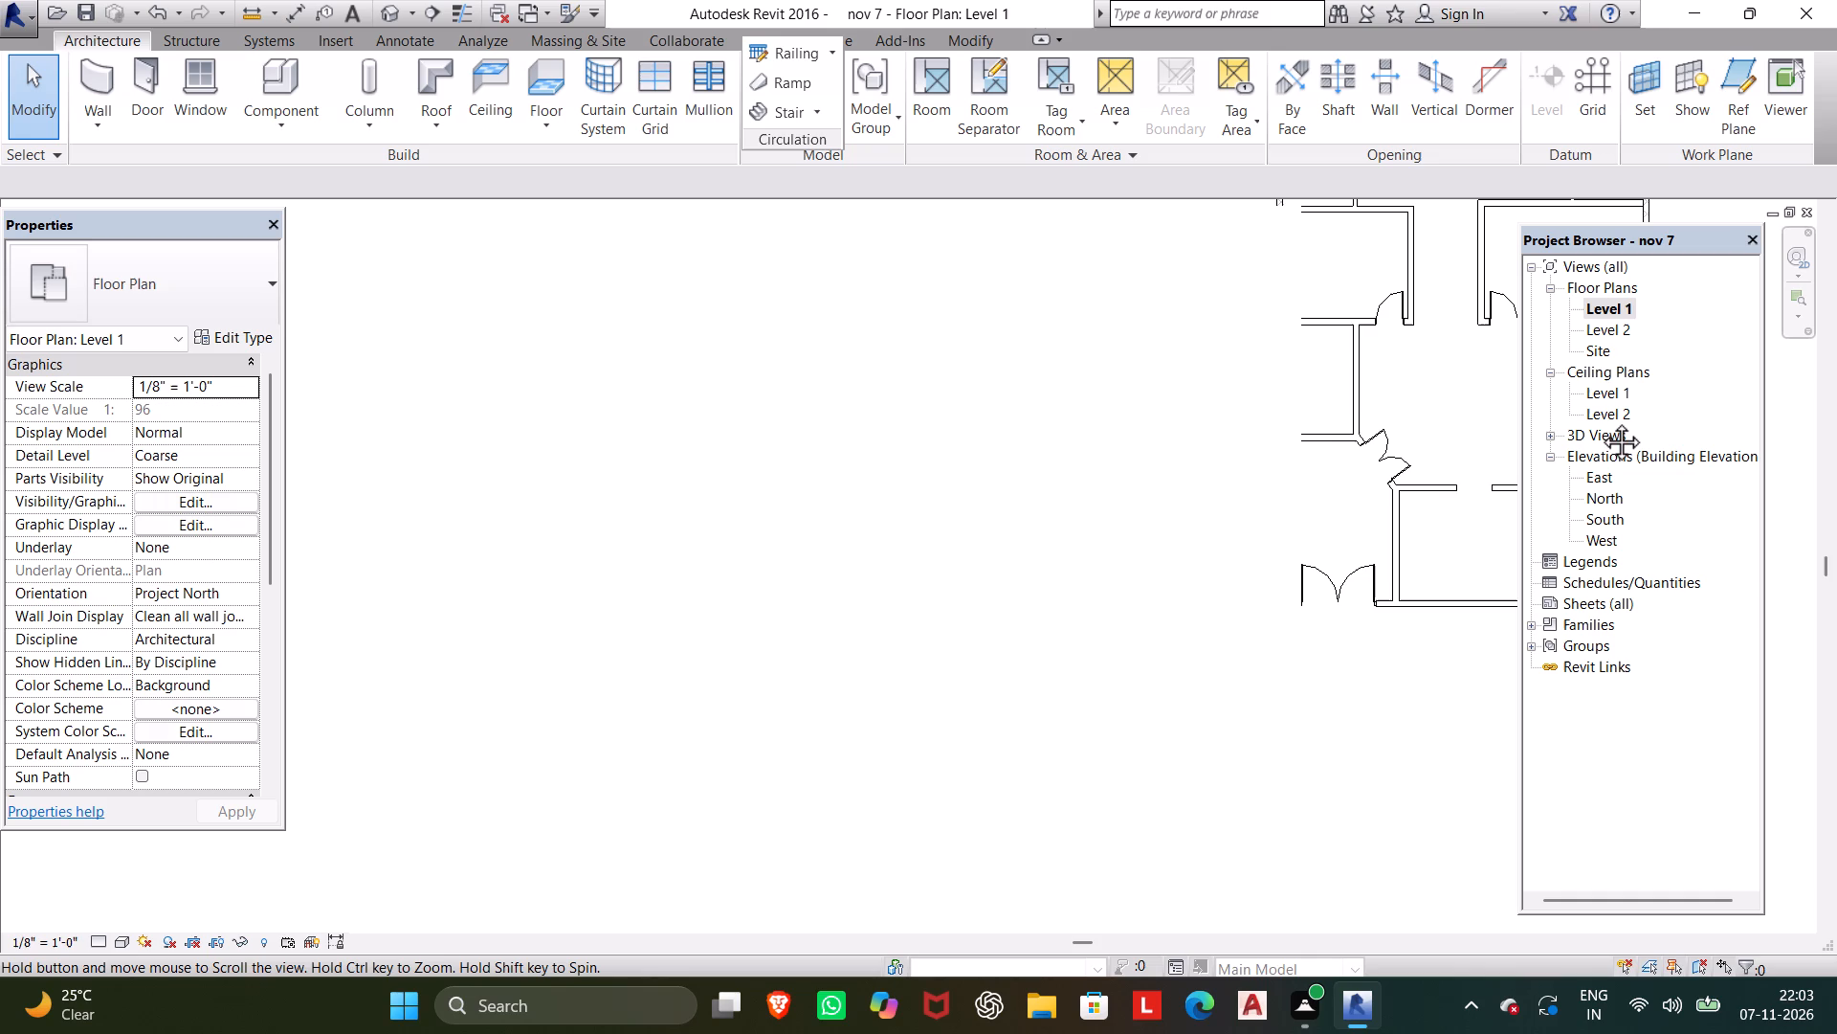
{"action": "middle_click_drag", "start_coordinate": [1600, 420], "coordinate": [1566, 431]}
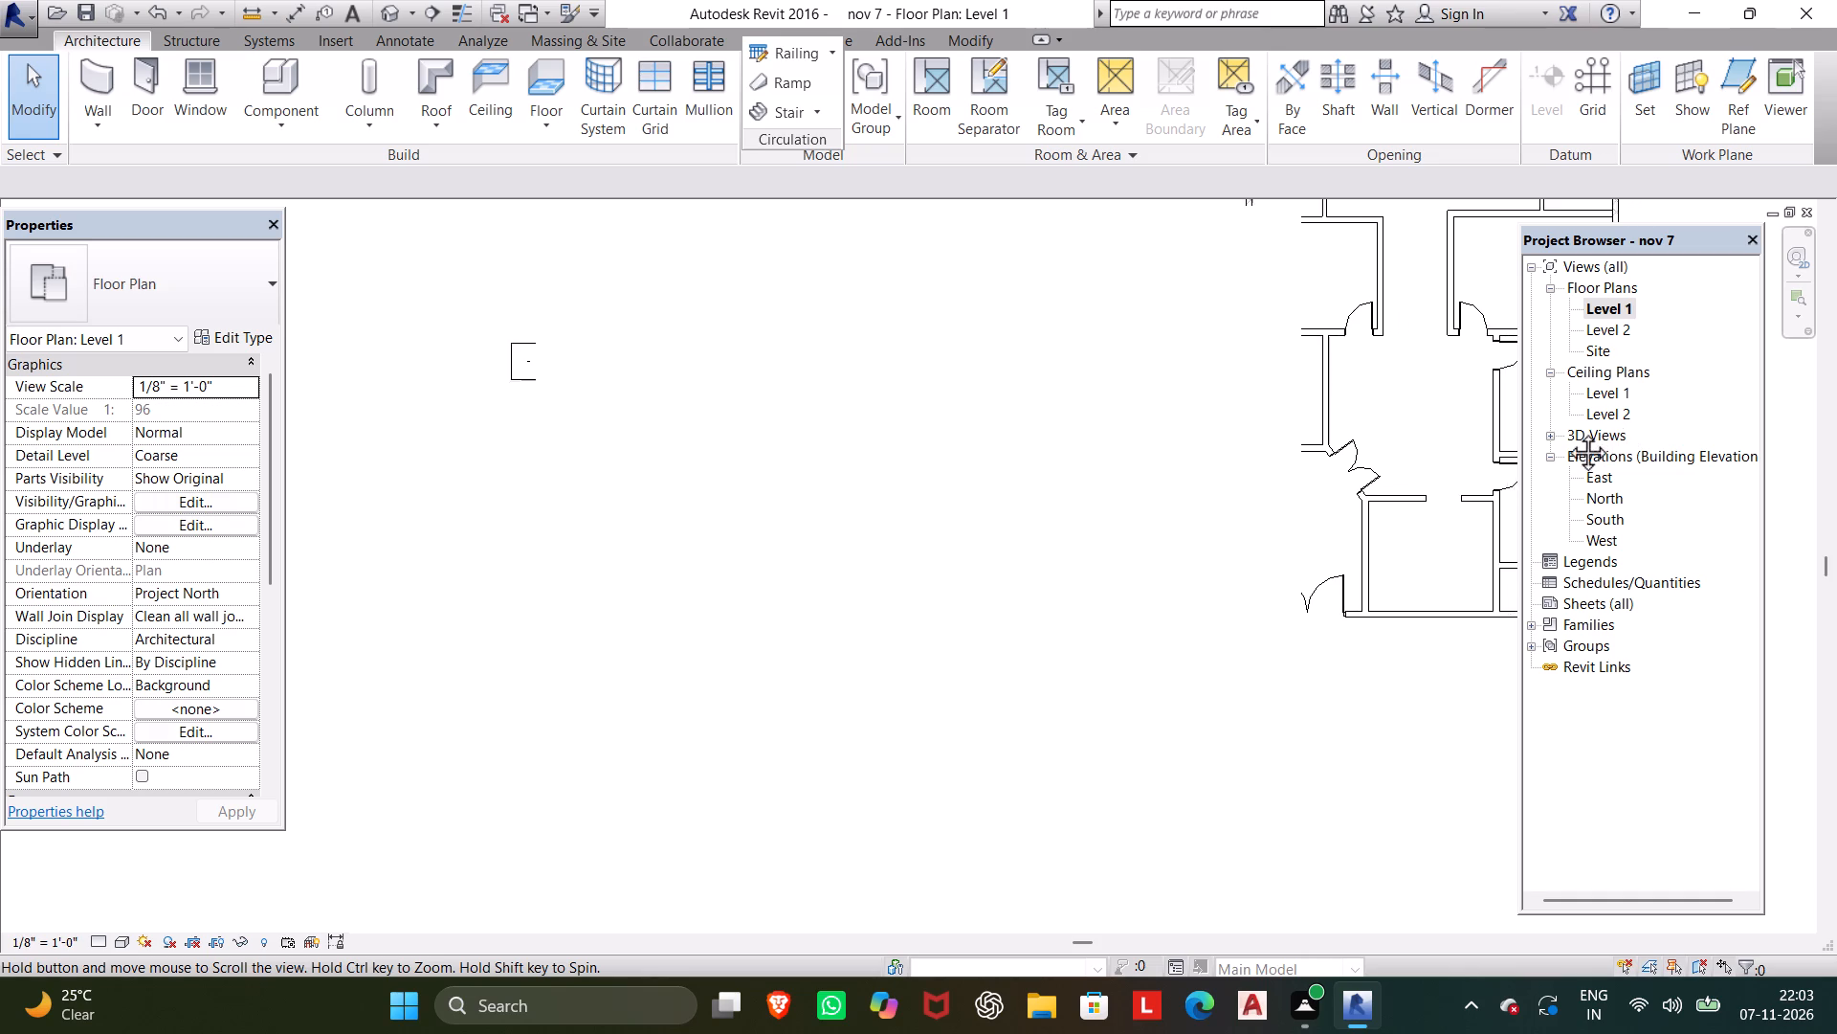
{"action": "middle_click_drag", "start_coordinate": [1566, 431], "coordinate": [1557, 381]}
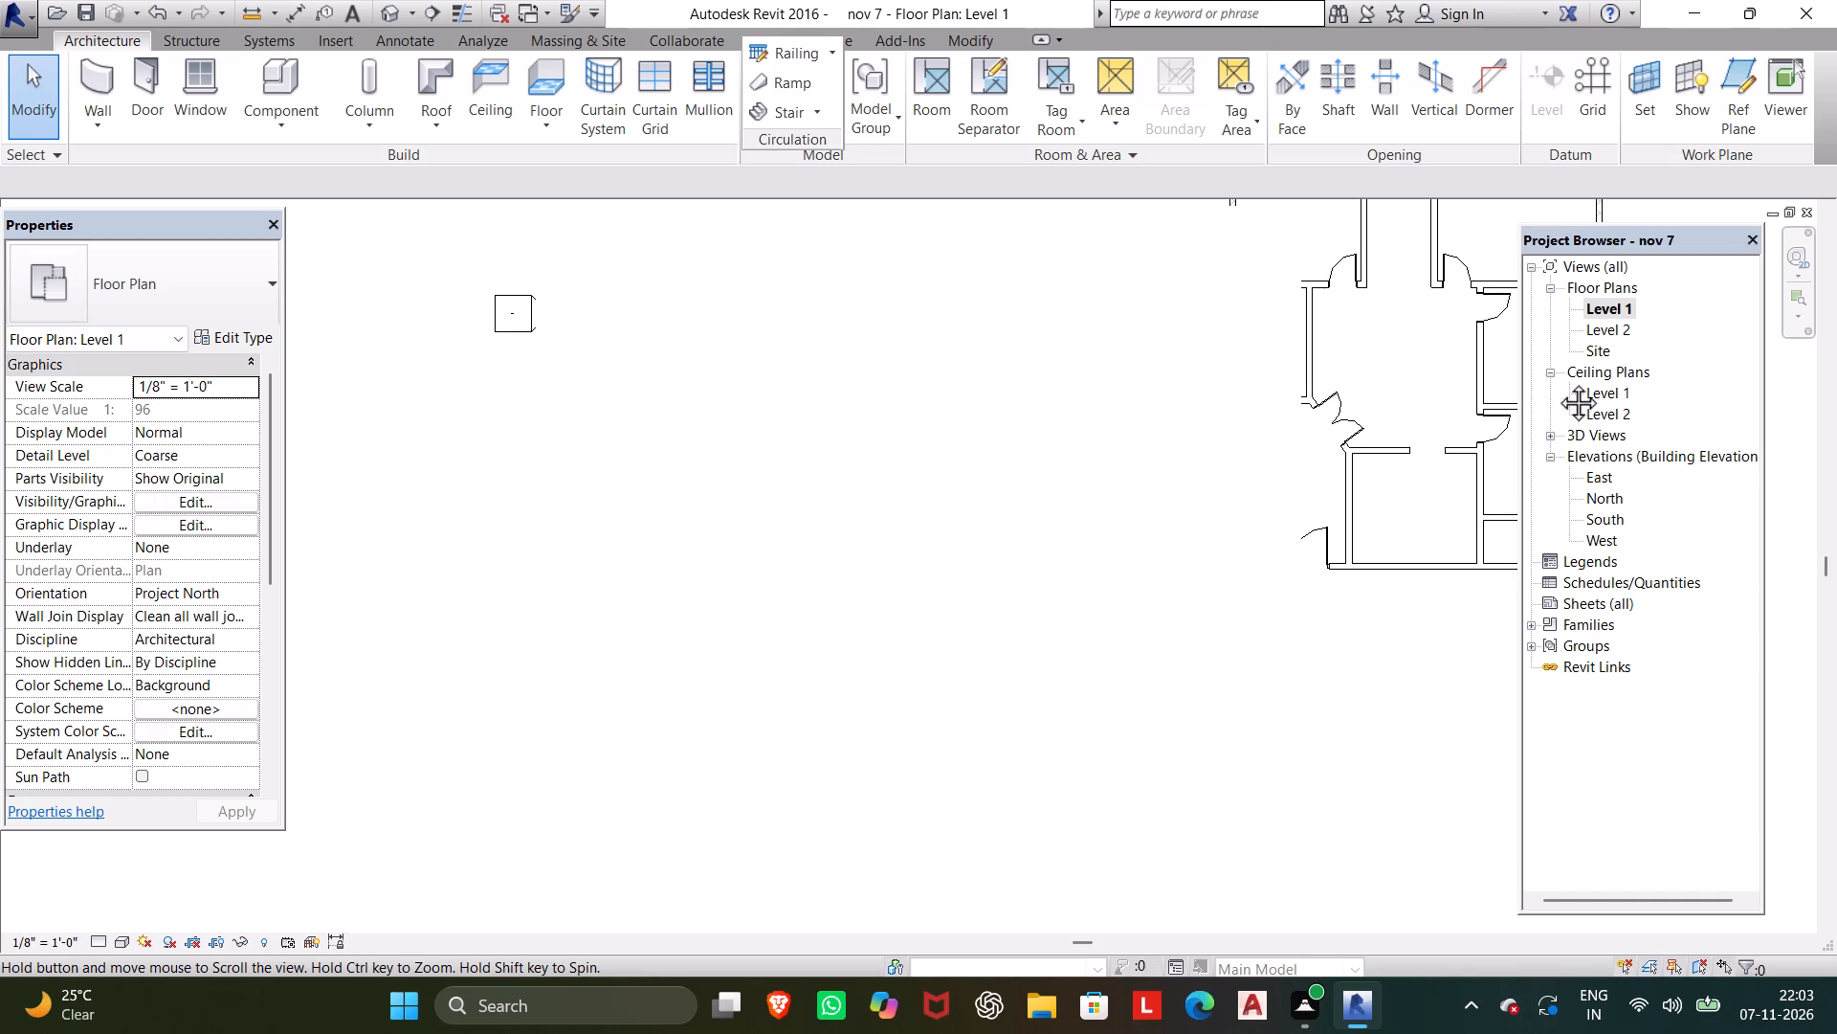
{"action": "middle_click_drag", "start_coordinate": [1557, 381], "coordinate": [1416, 525]}
{"action": "scroll", "coordinate": [1410, 528], "scroll_direction": "down", "scroll_amount": 4}
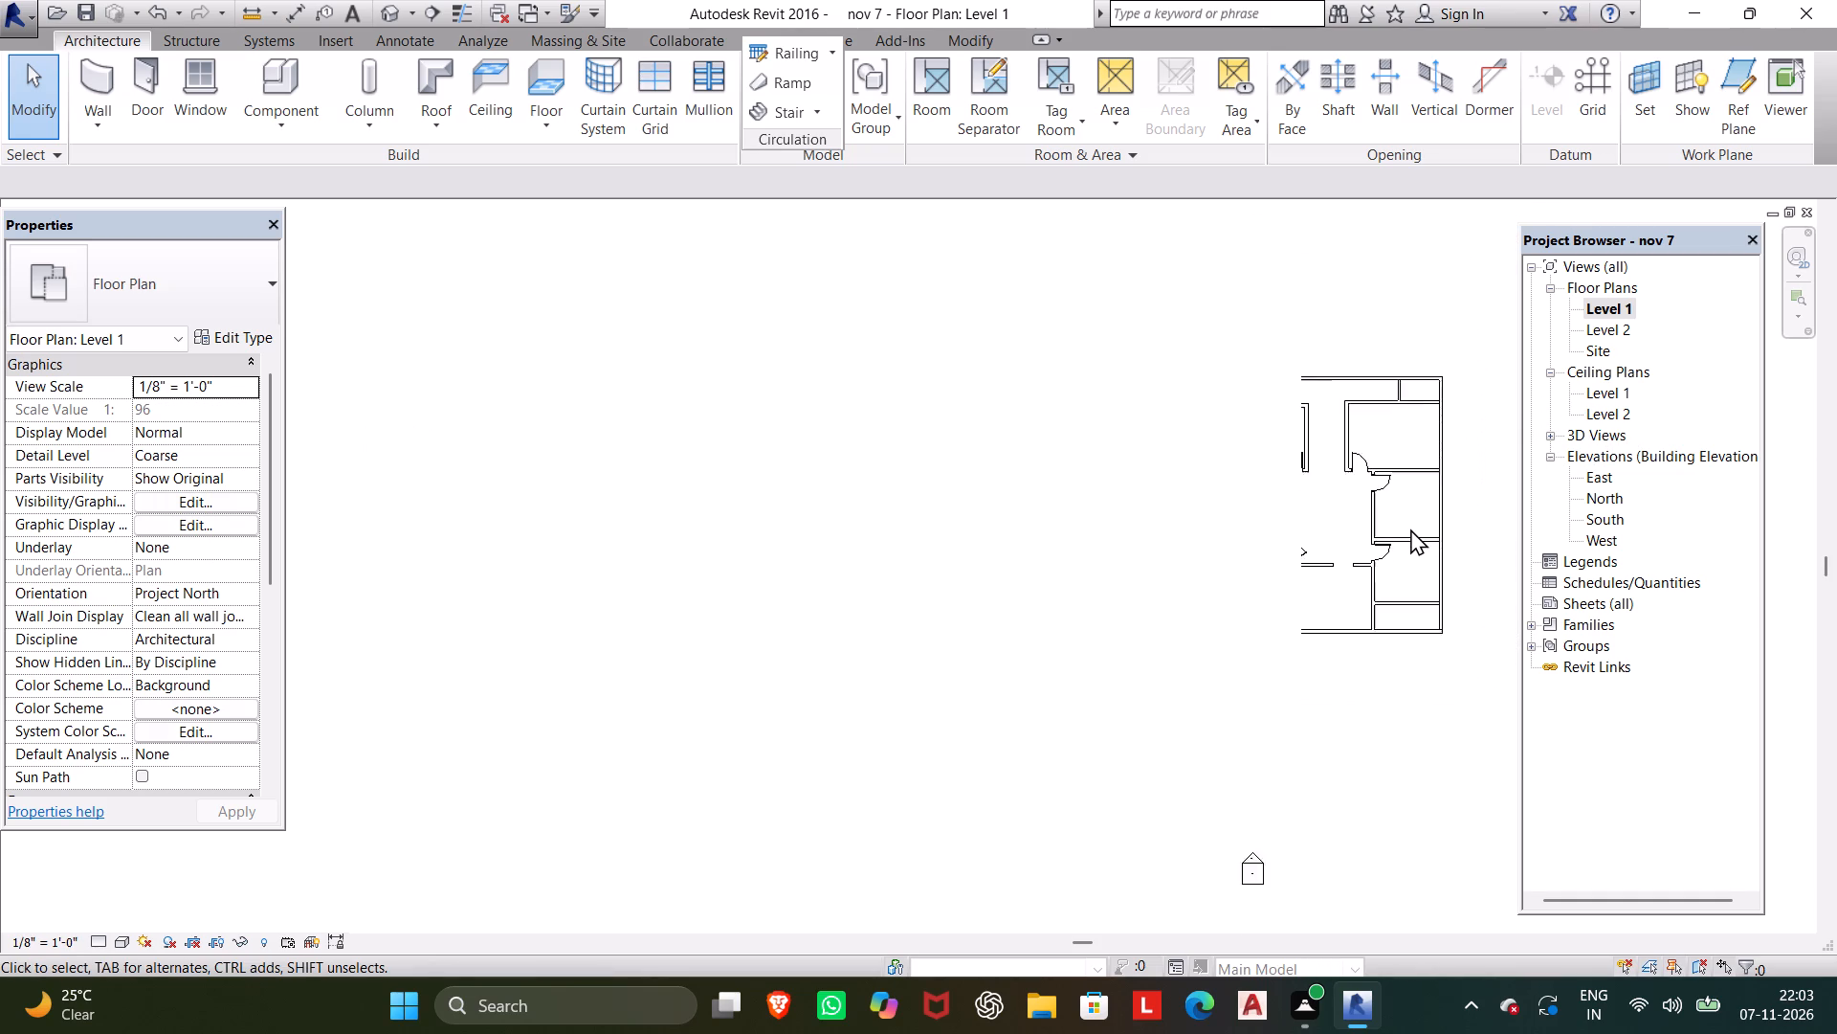
{"action": "scroll", "coordinate": [1410, 528], "scroll_direction": "down", "scroll_amount": 2}
{"action": "middle_click_drag", "start_coordinate": [1361, 550], "coordinate": [1453, 548]}
{"action": "scroll", "coordinate": [1420, 567], "scroll_direction": "up", "scroll_amount": 3}
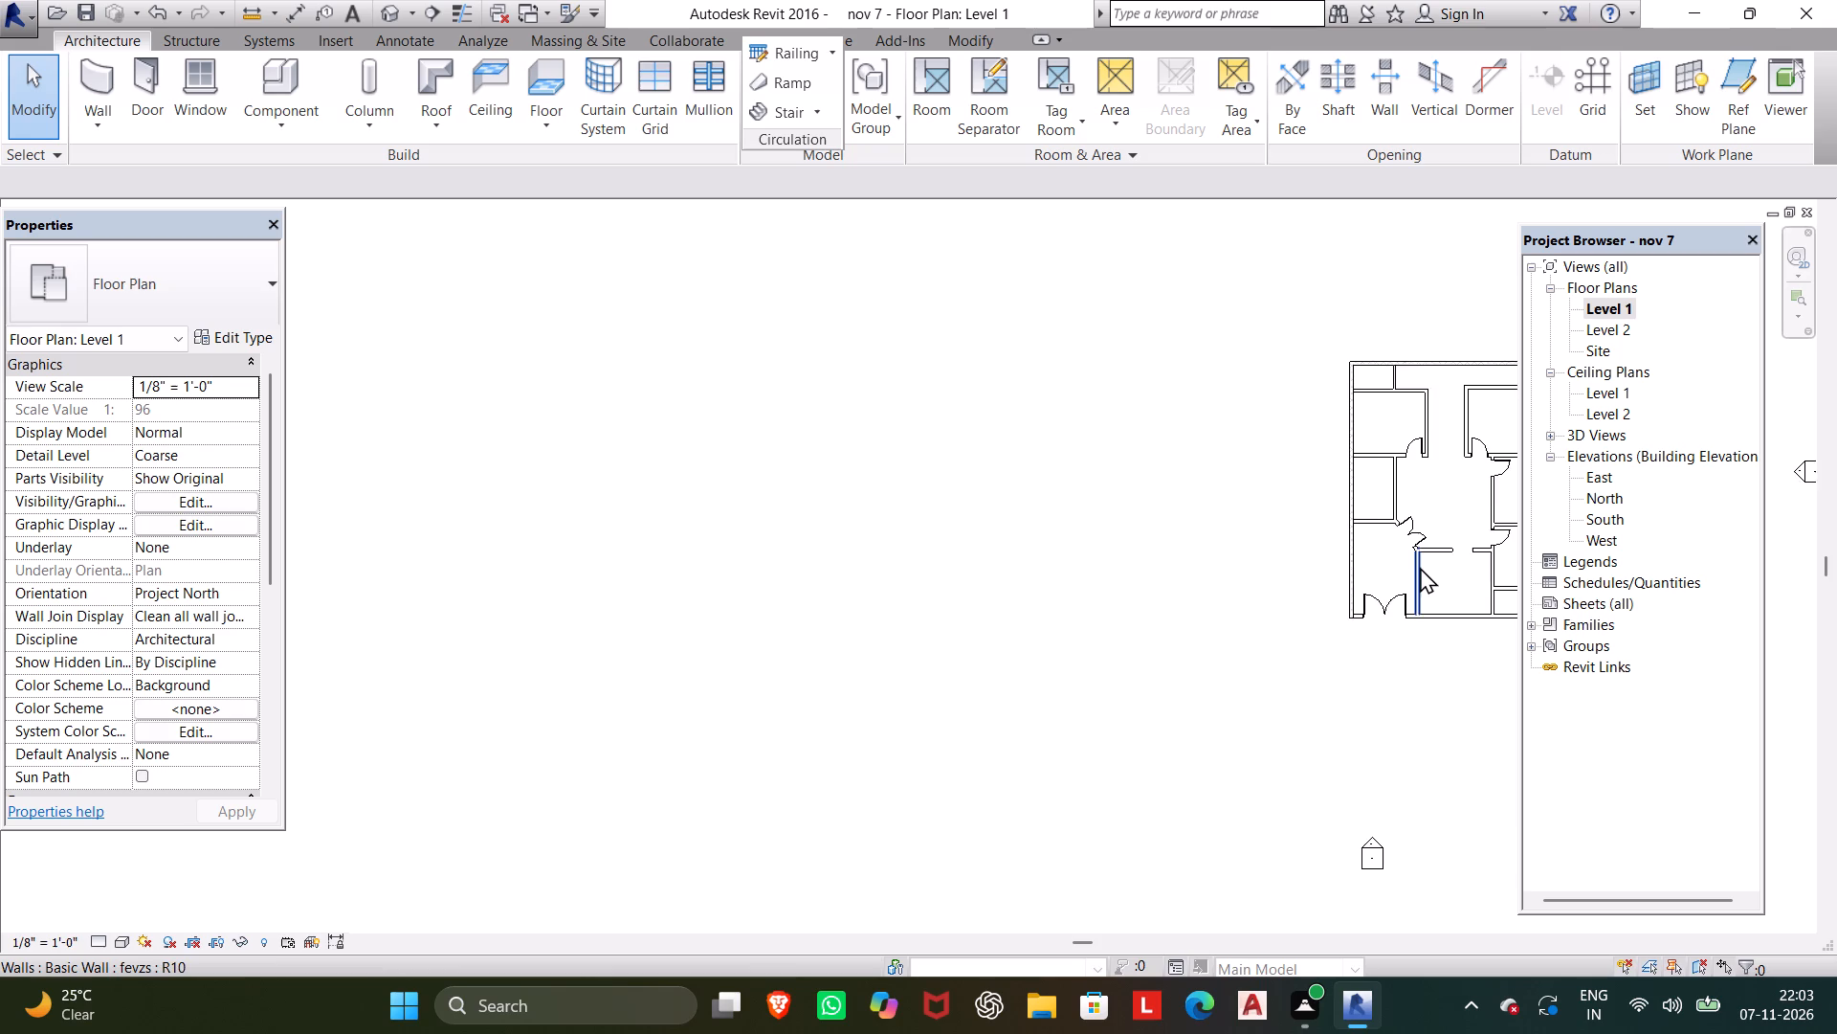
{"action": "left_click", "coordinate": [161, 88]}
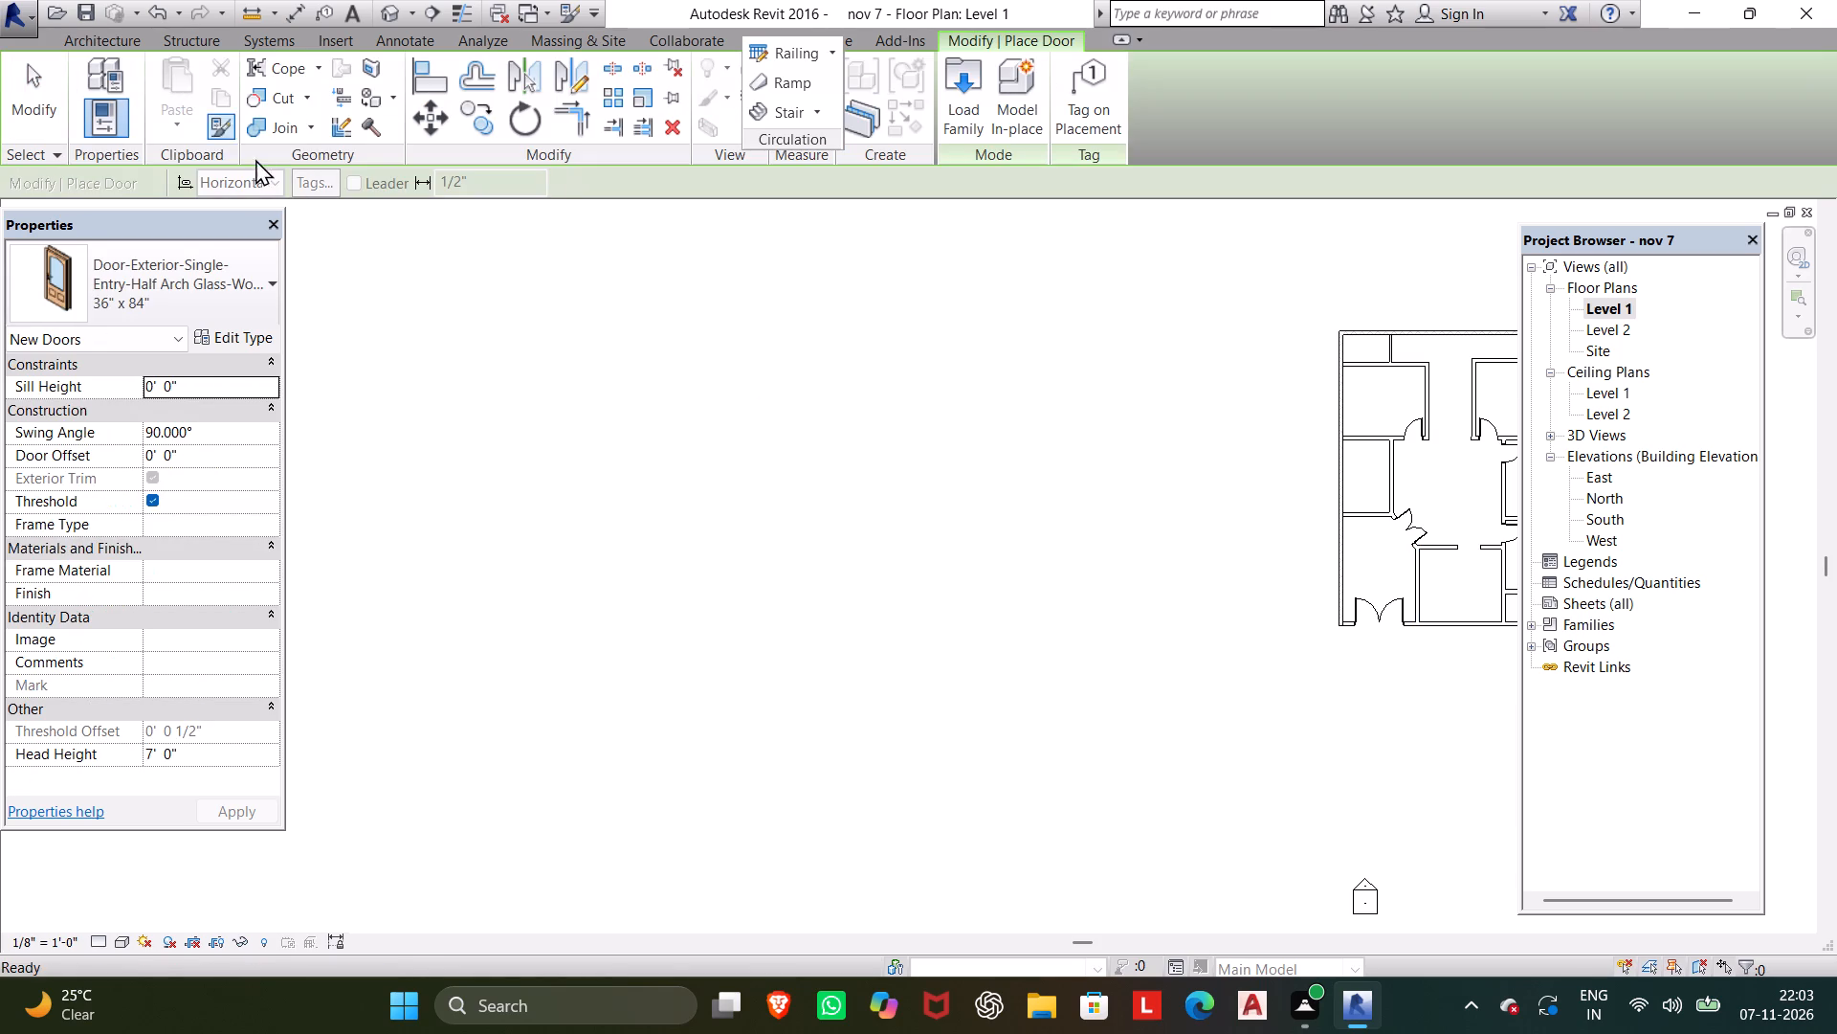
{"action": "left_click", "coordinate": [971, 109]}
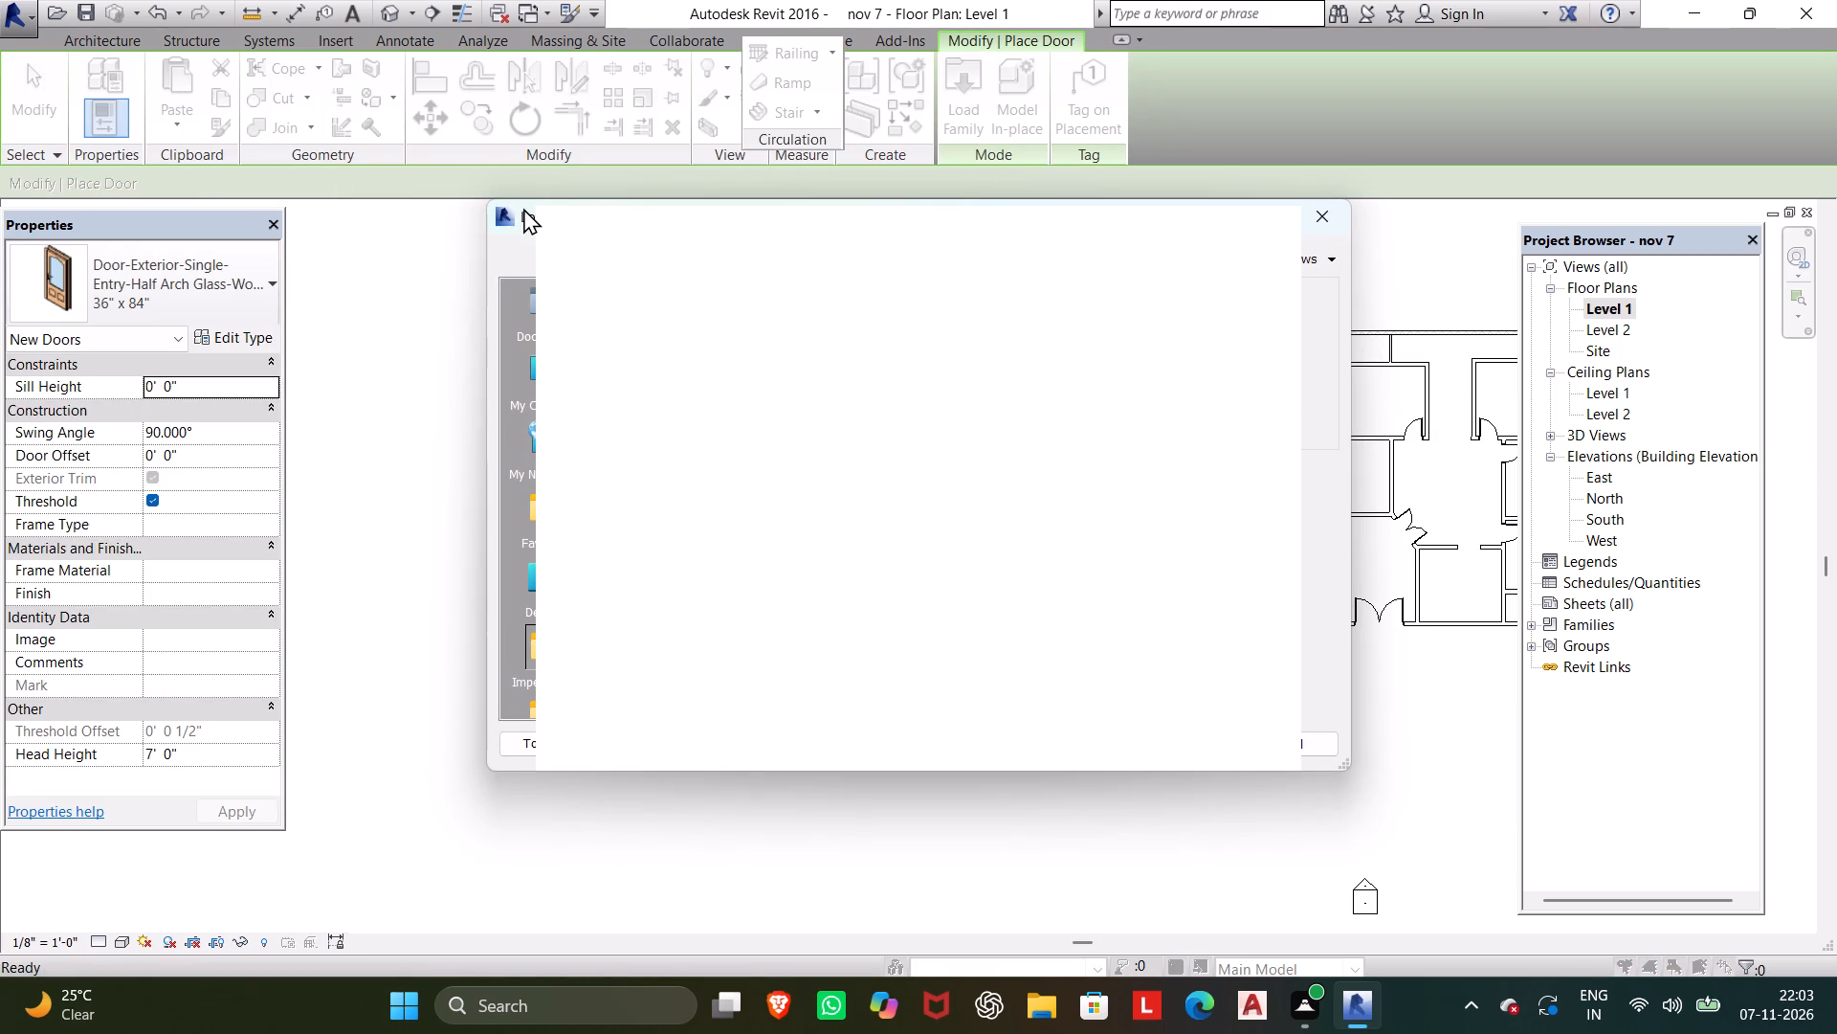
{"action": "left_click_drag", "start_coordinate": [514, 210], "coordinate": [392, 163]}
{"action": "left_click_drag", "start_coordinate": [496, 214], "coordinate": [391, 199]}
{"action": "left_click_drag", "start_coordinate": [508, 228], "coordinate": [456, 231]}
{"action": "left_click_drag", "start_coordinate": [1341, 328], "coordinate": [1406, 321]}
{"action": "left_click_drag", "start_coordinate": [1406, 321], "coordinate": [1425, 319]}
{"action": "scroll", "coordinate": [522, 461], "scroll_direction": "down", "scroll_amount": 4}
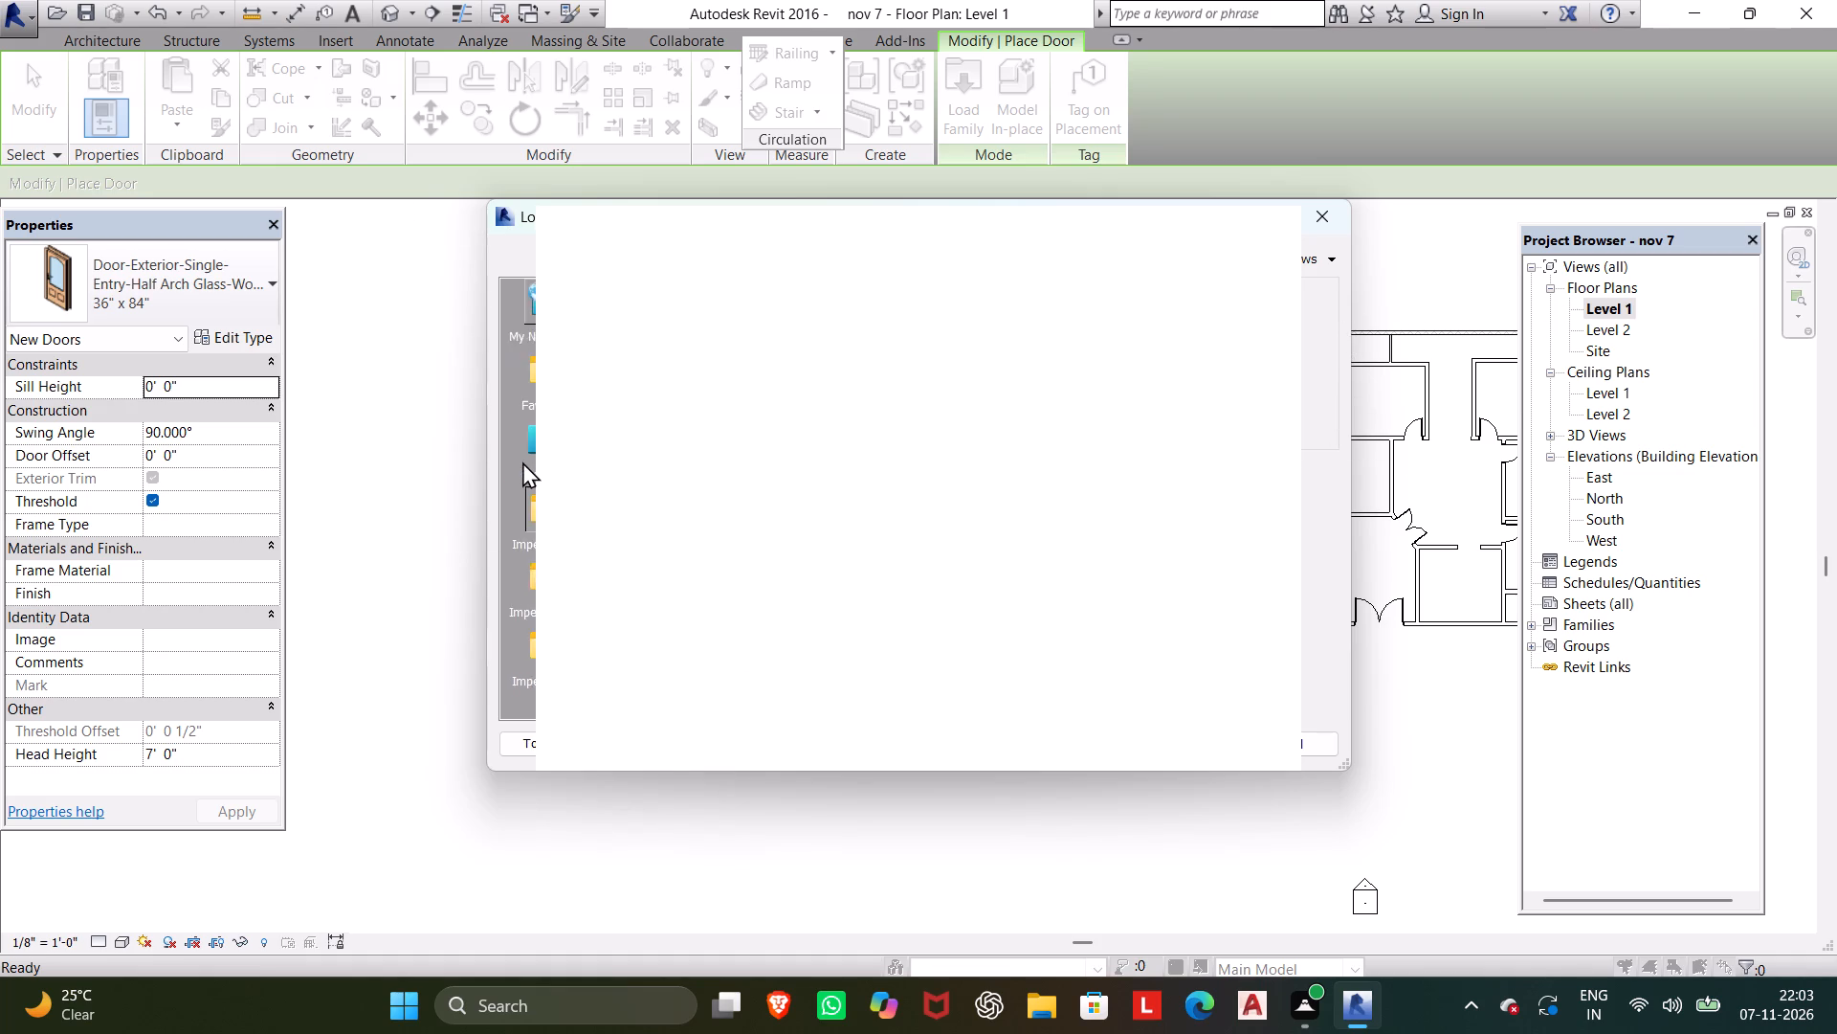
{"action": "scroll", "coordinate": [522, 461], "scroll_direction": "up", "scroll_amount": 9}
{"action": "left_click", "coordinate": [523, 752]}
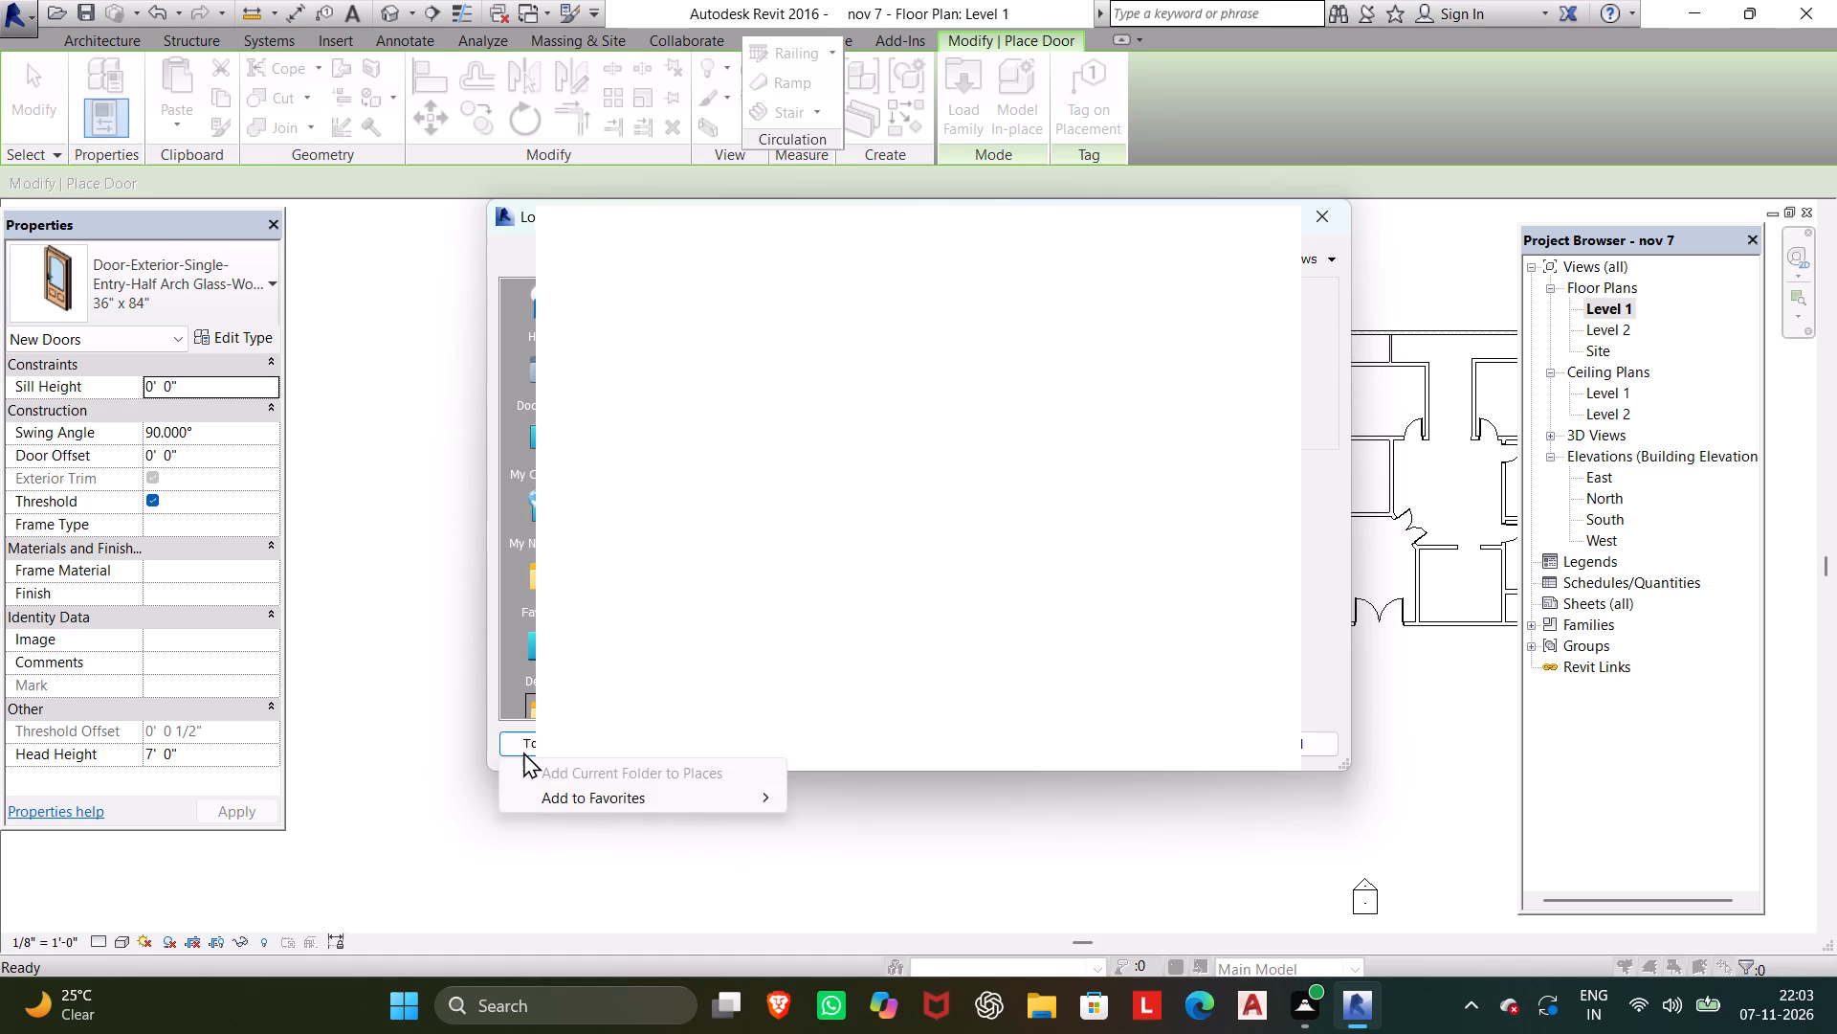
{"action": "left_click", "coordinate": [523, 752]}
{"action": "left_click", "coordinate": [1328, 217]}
Place a 36" x 84" half arch glass door in the partition between the entrance and the bottom-middle room, near the partition's upper end, swinging into the room.
{"action": "scroll", "coordinate": [1401, 674], "scroll_direction": "down", "scroll_amount": 1}
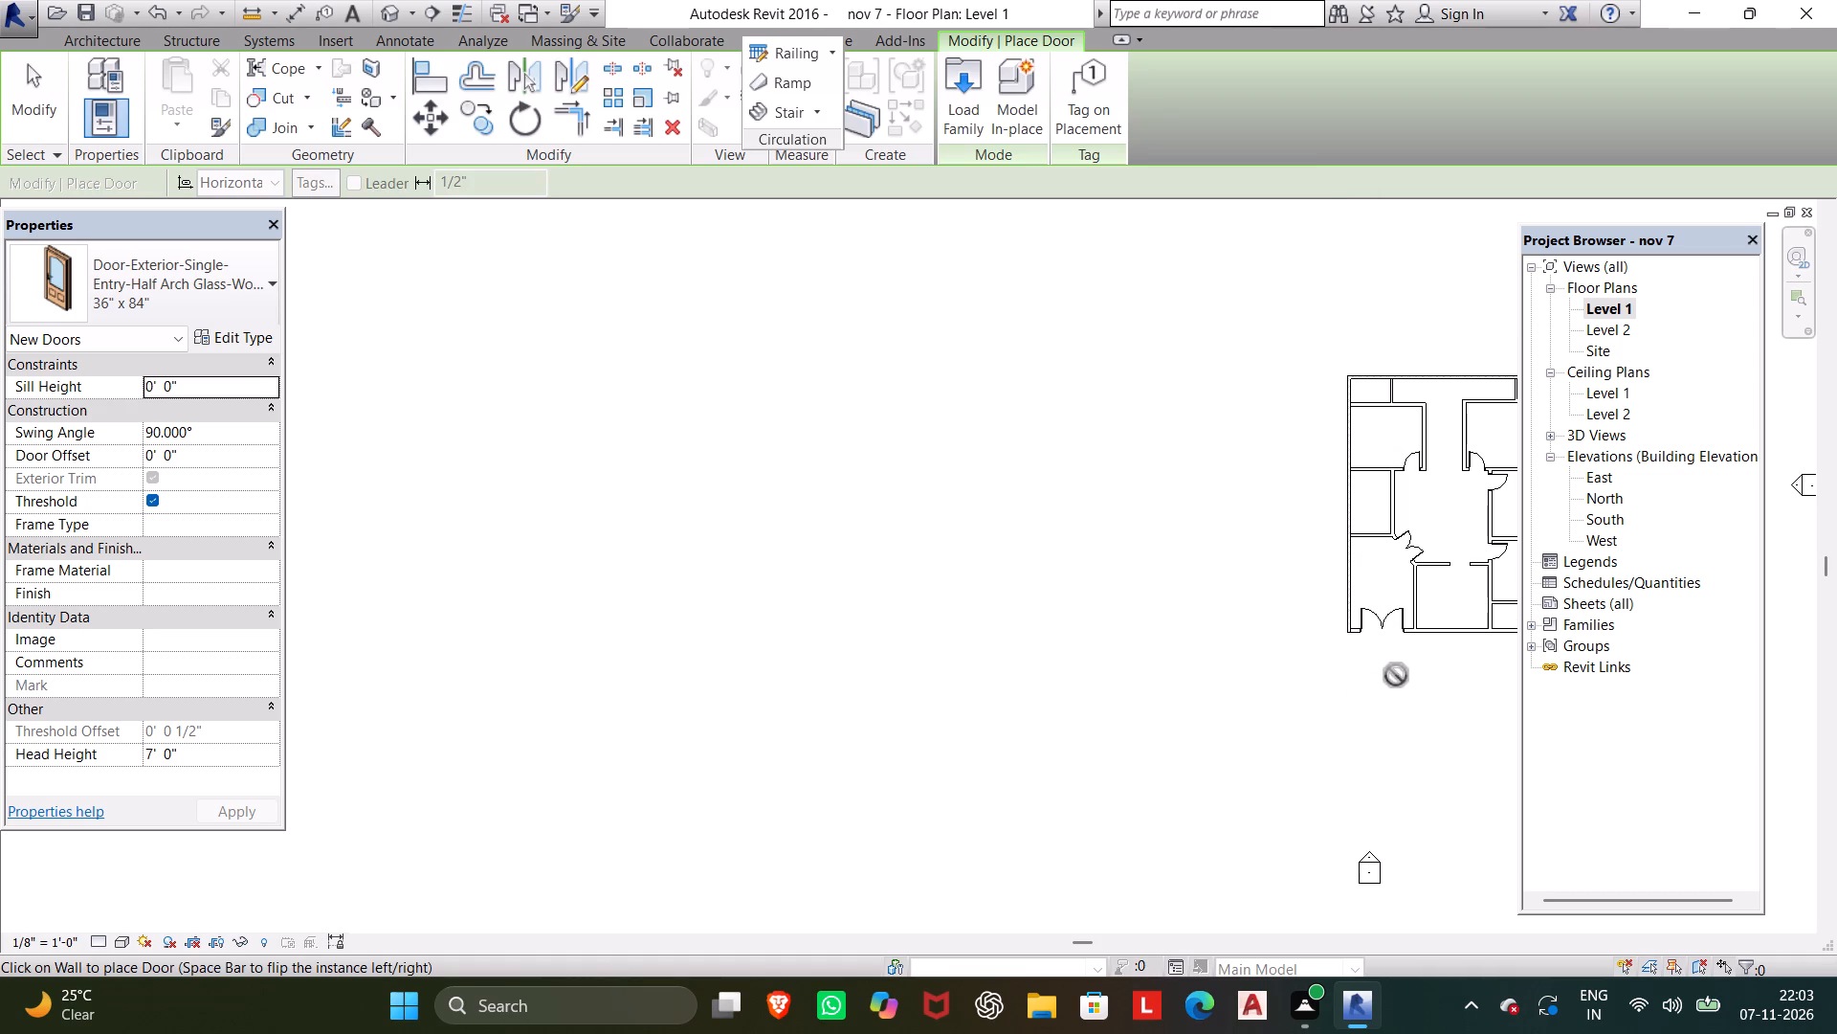
{"action": "scroll", "coordinate": [1459, 601], "scroll_direction": "up", "scroll_amount": 3}
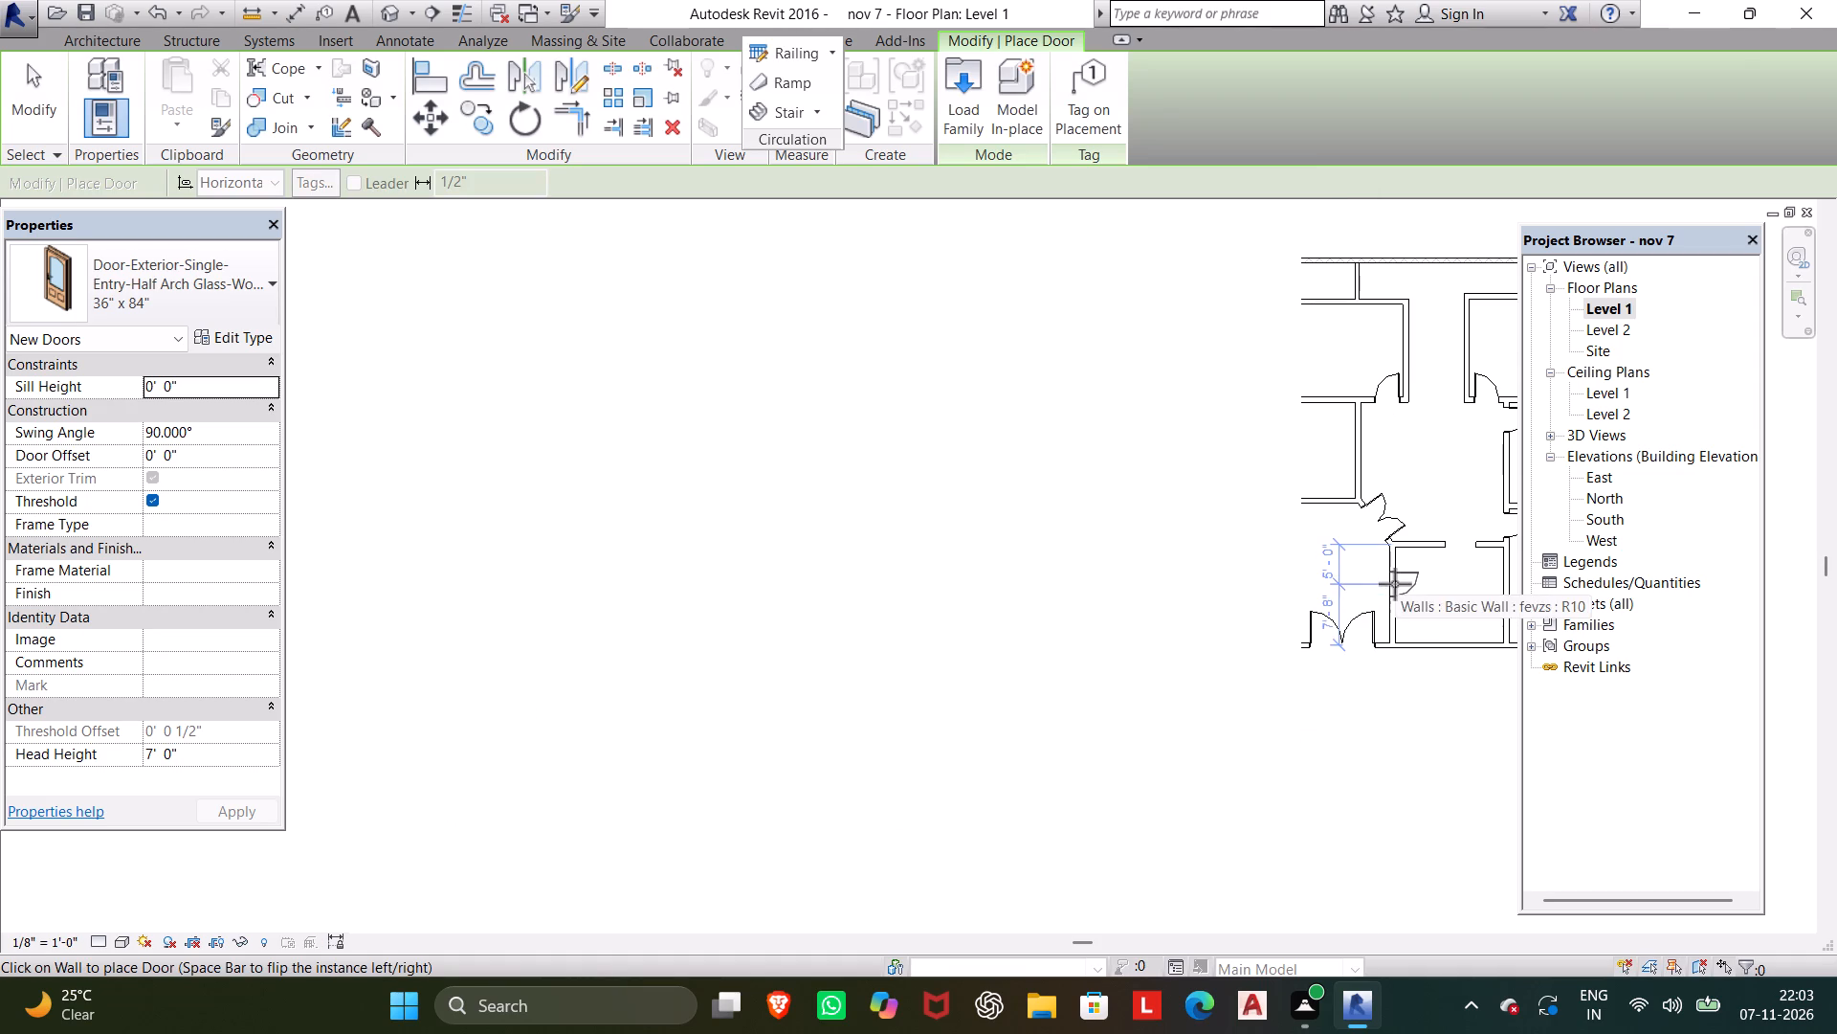
{"action": "scroll", "coordinate": [1395, 584], "scroll_direction": "up", "scroll_amount": 5}
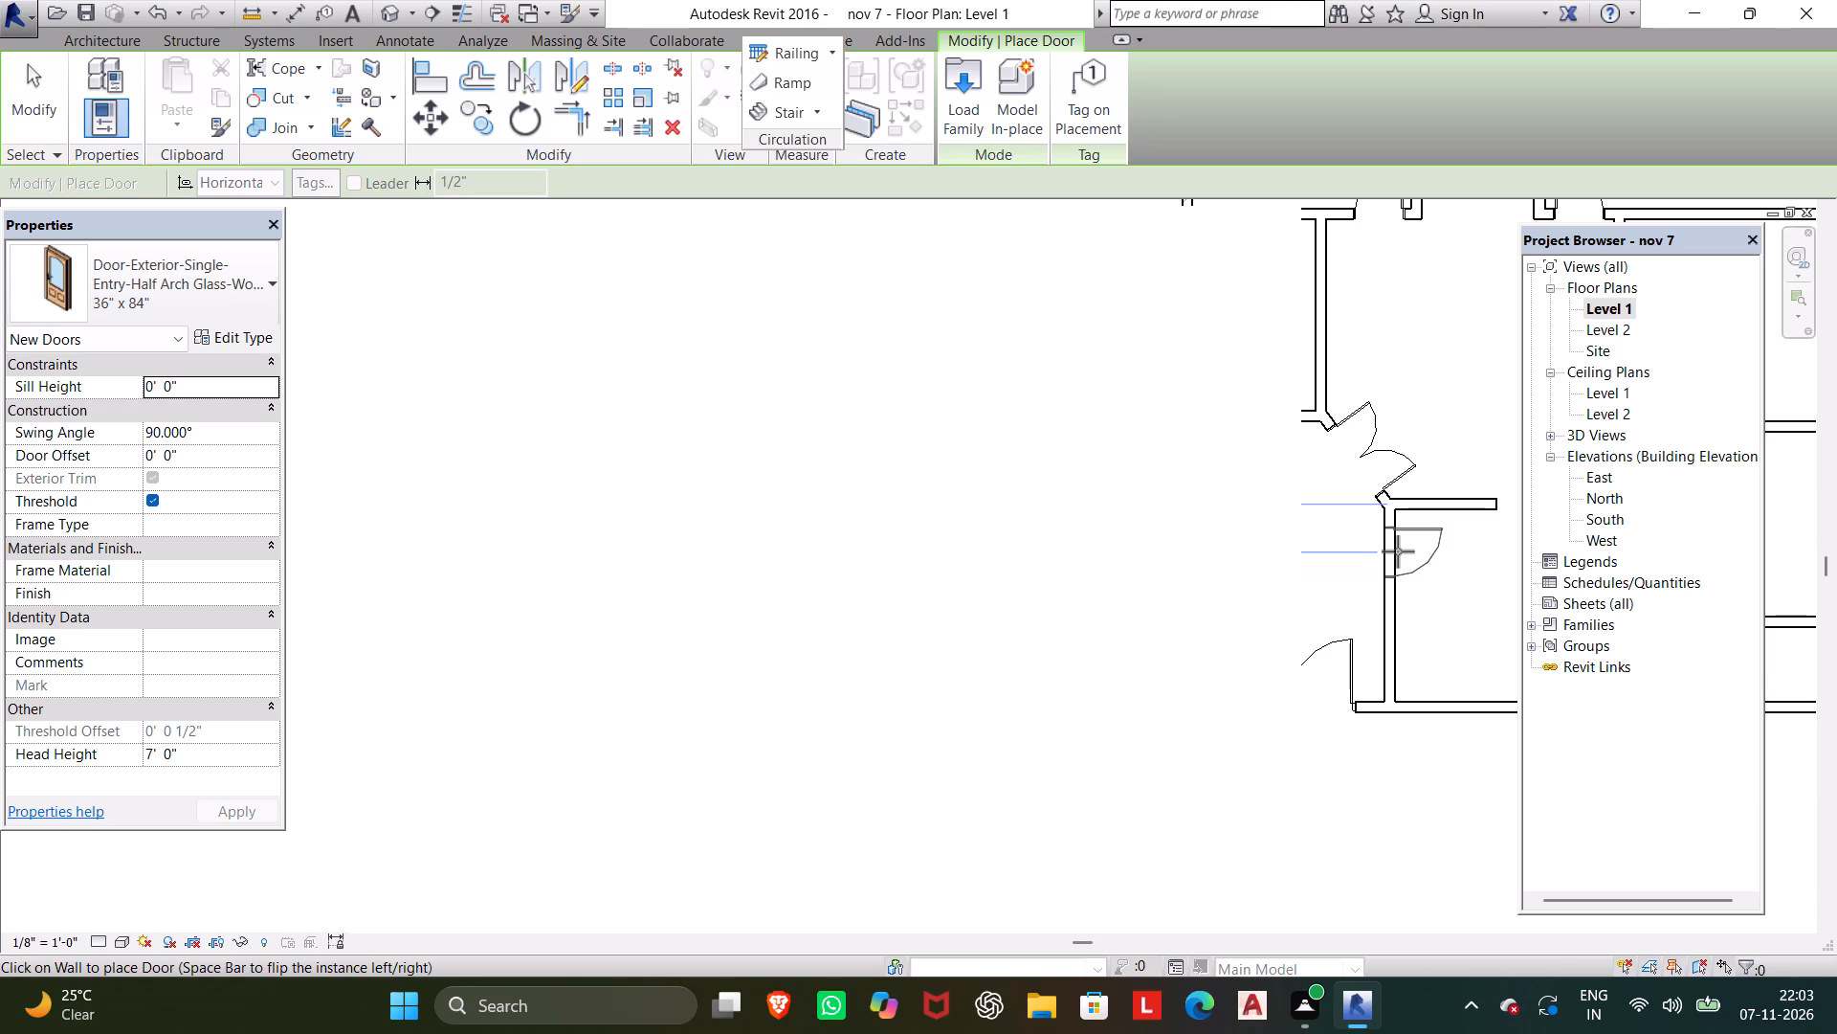
{"action": "left_click", "coordinate": [1400, 547]}
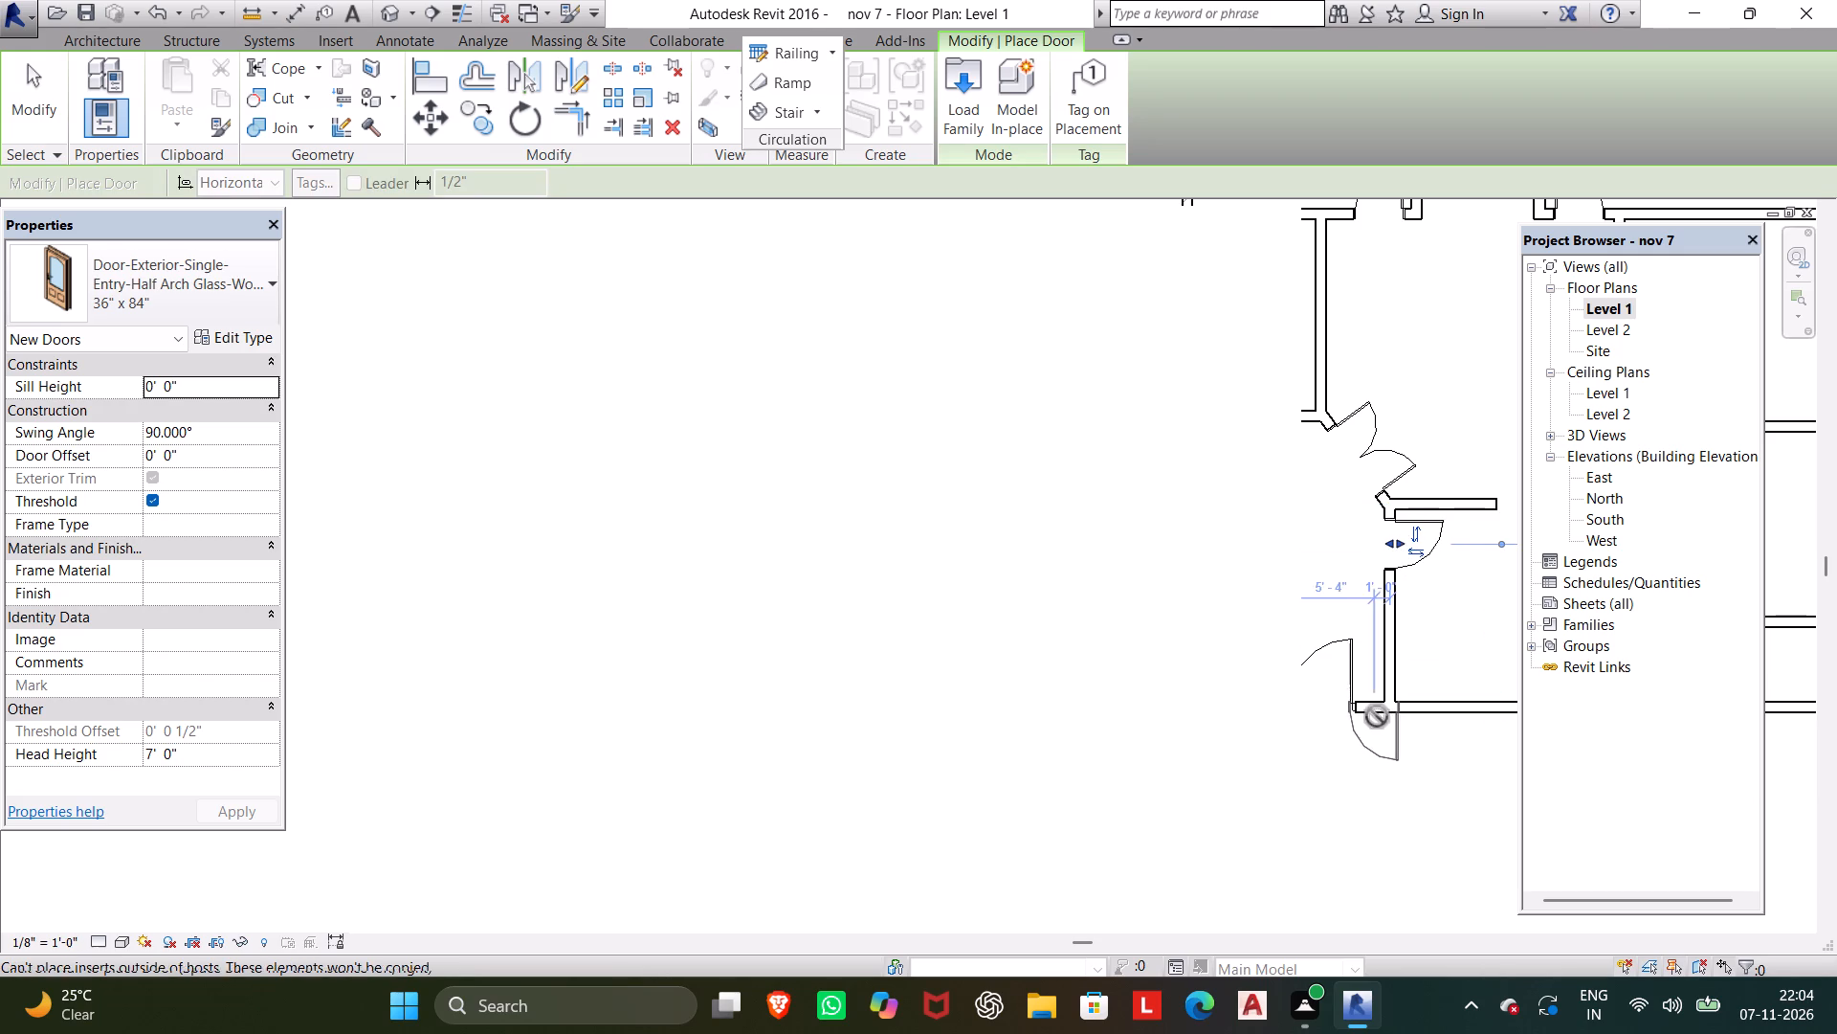
{"action": "key", "text": "Escape"}
{"action": "key", "text": "Escape"}
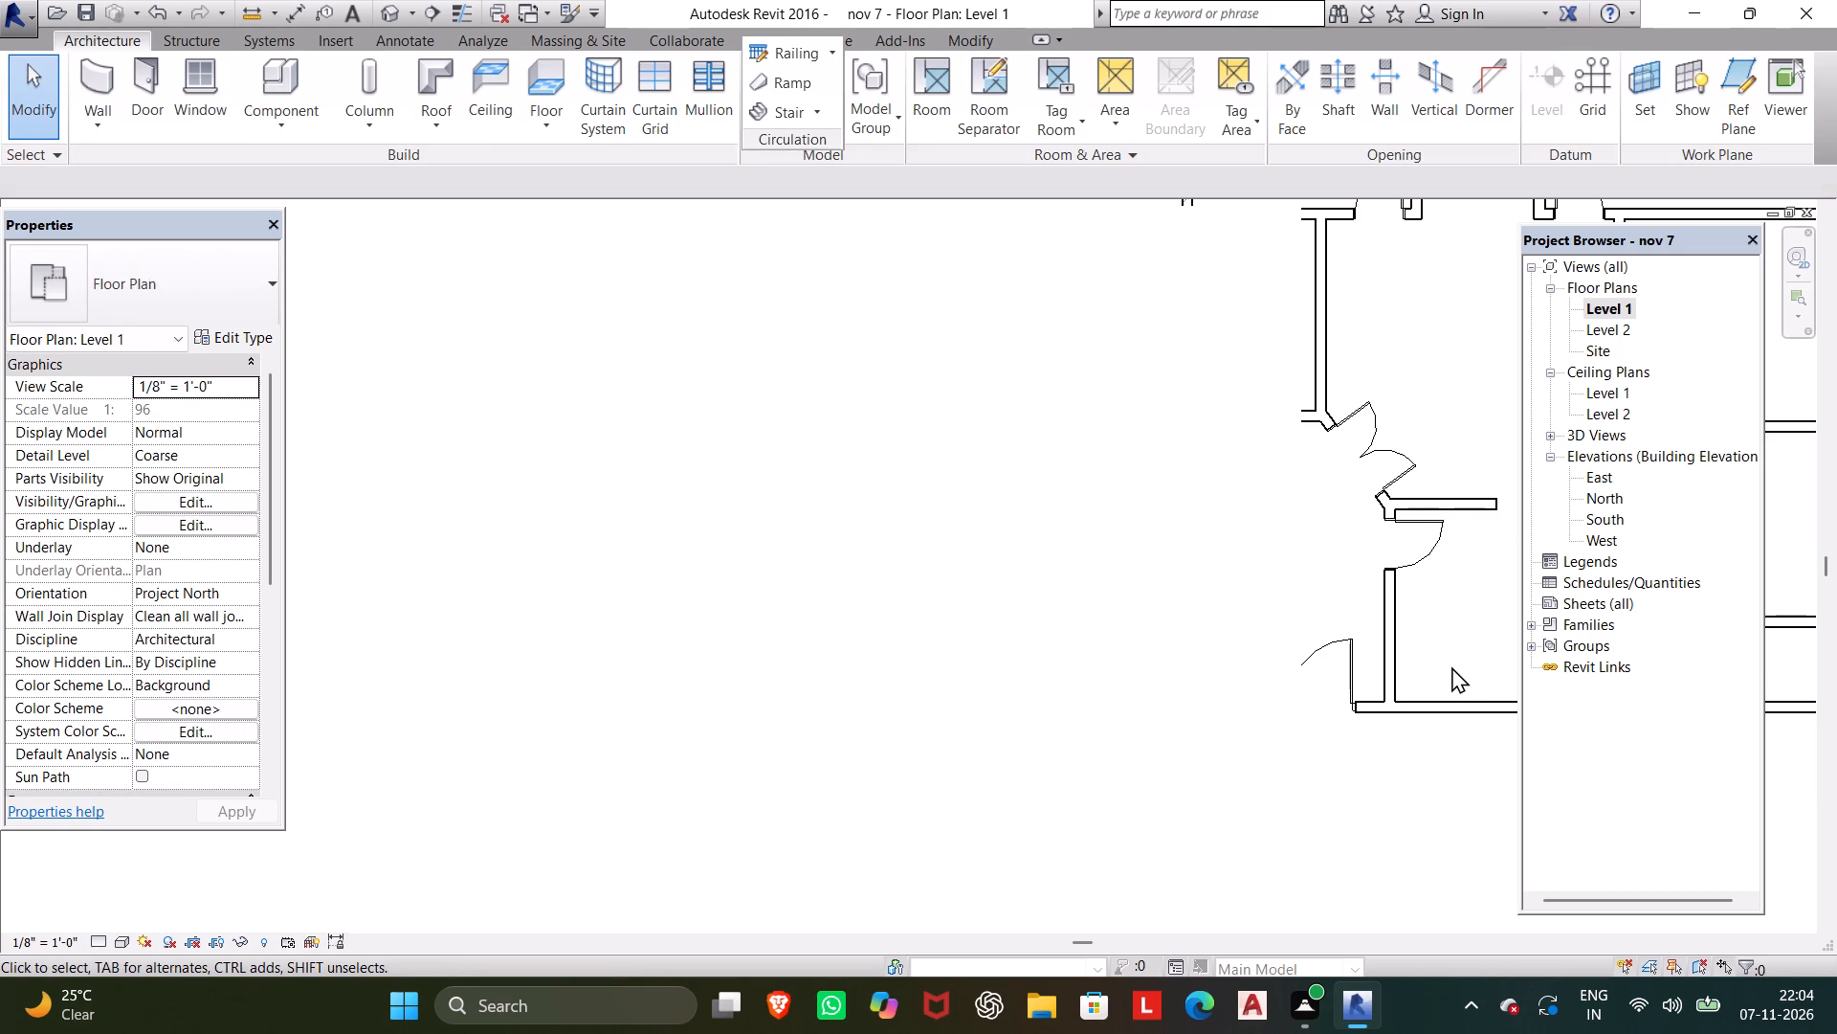
Save the project with the whole Level 1 building in view.
{"action": "key", "text": "ctrl+s"}
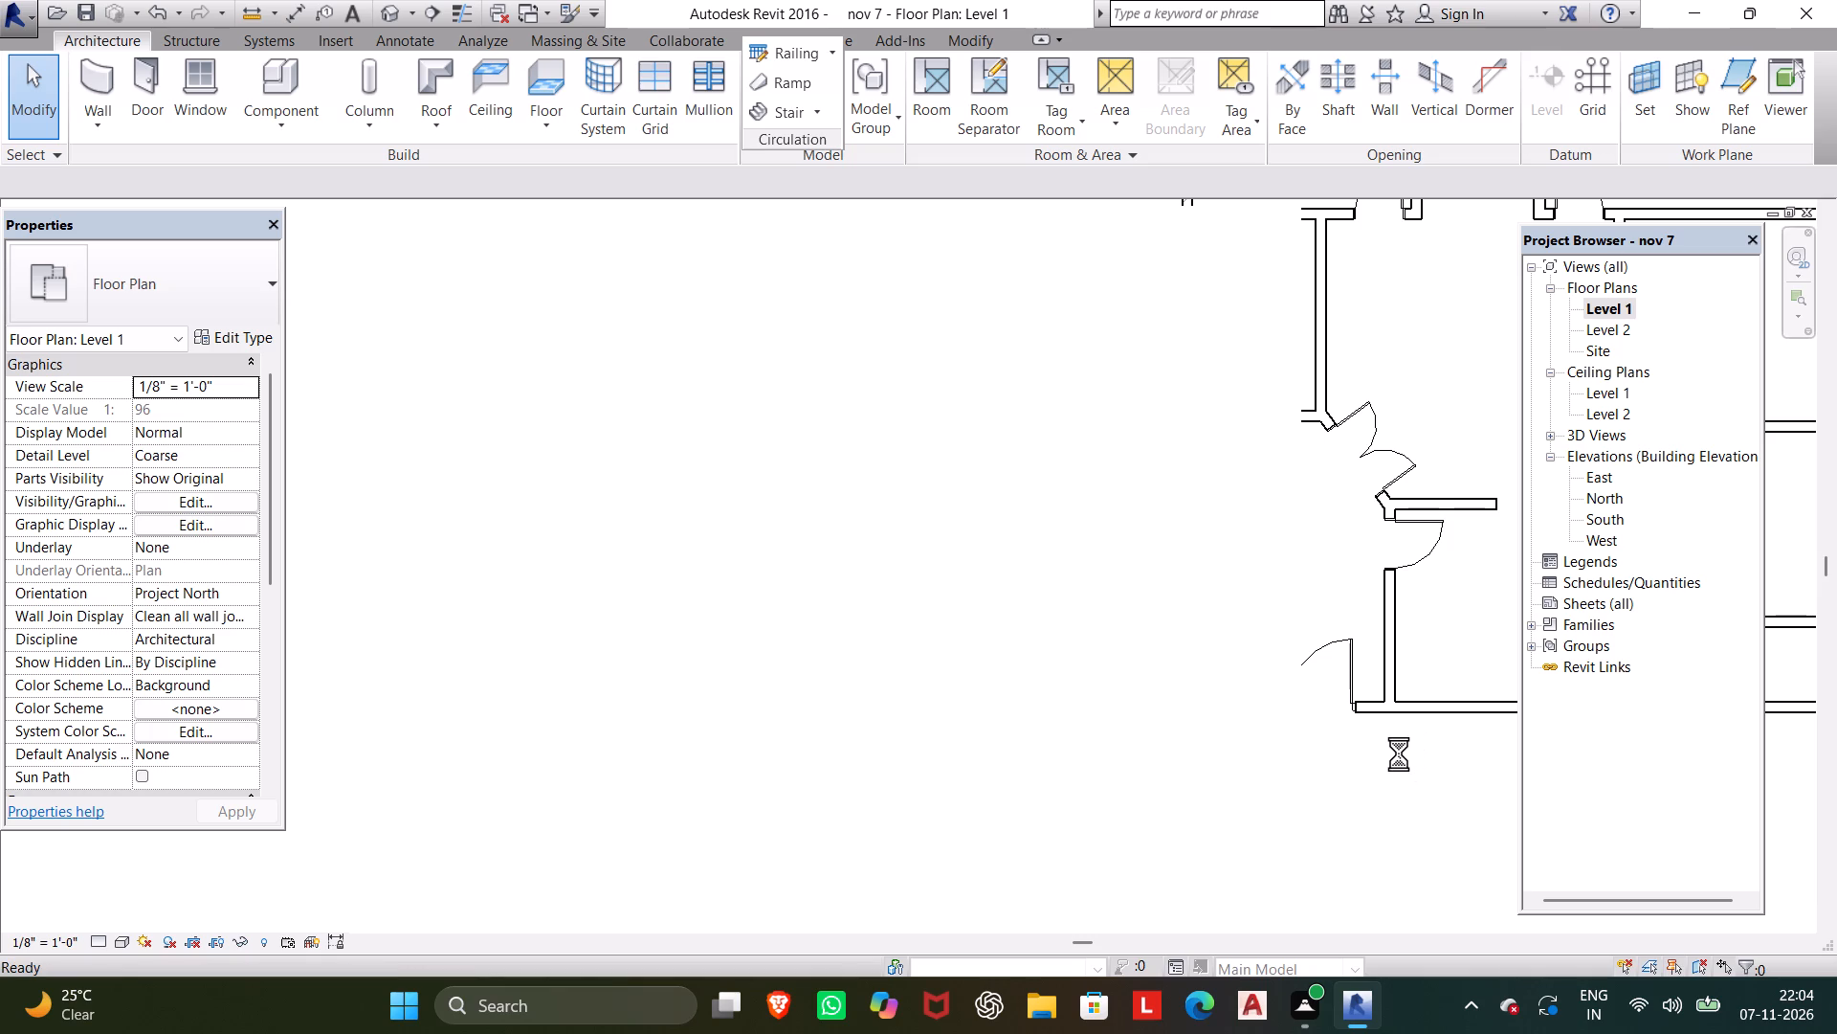
{"action": "scroll", "coordinate": [1383, 756], "scroll_direction": "down", "scroll_amount": 3}
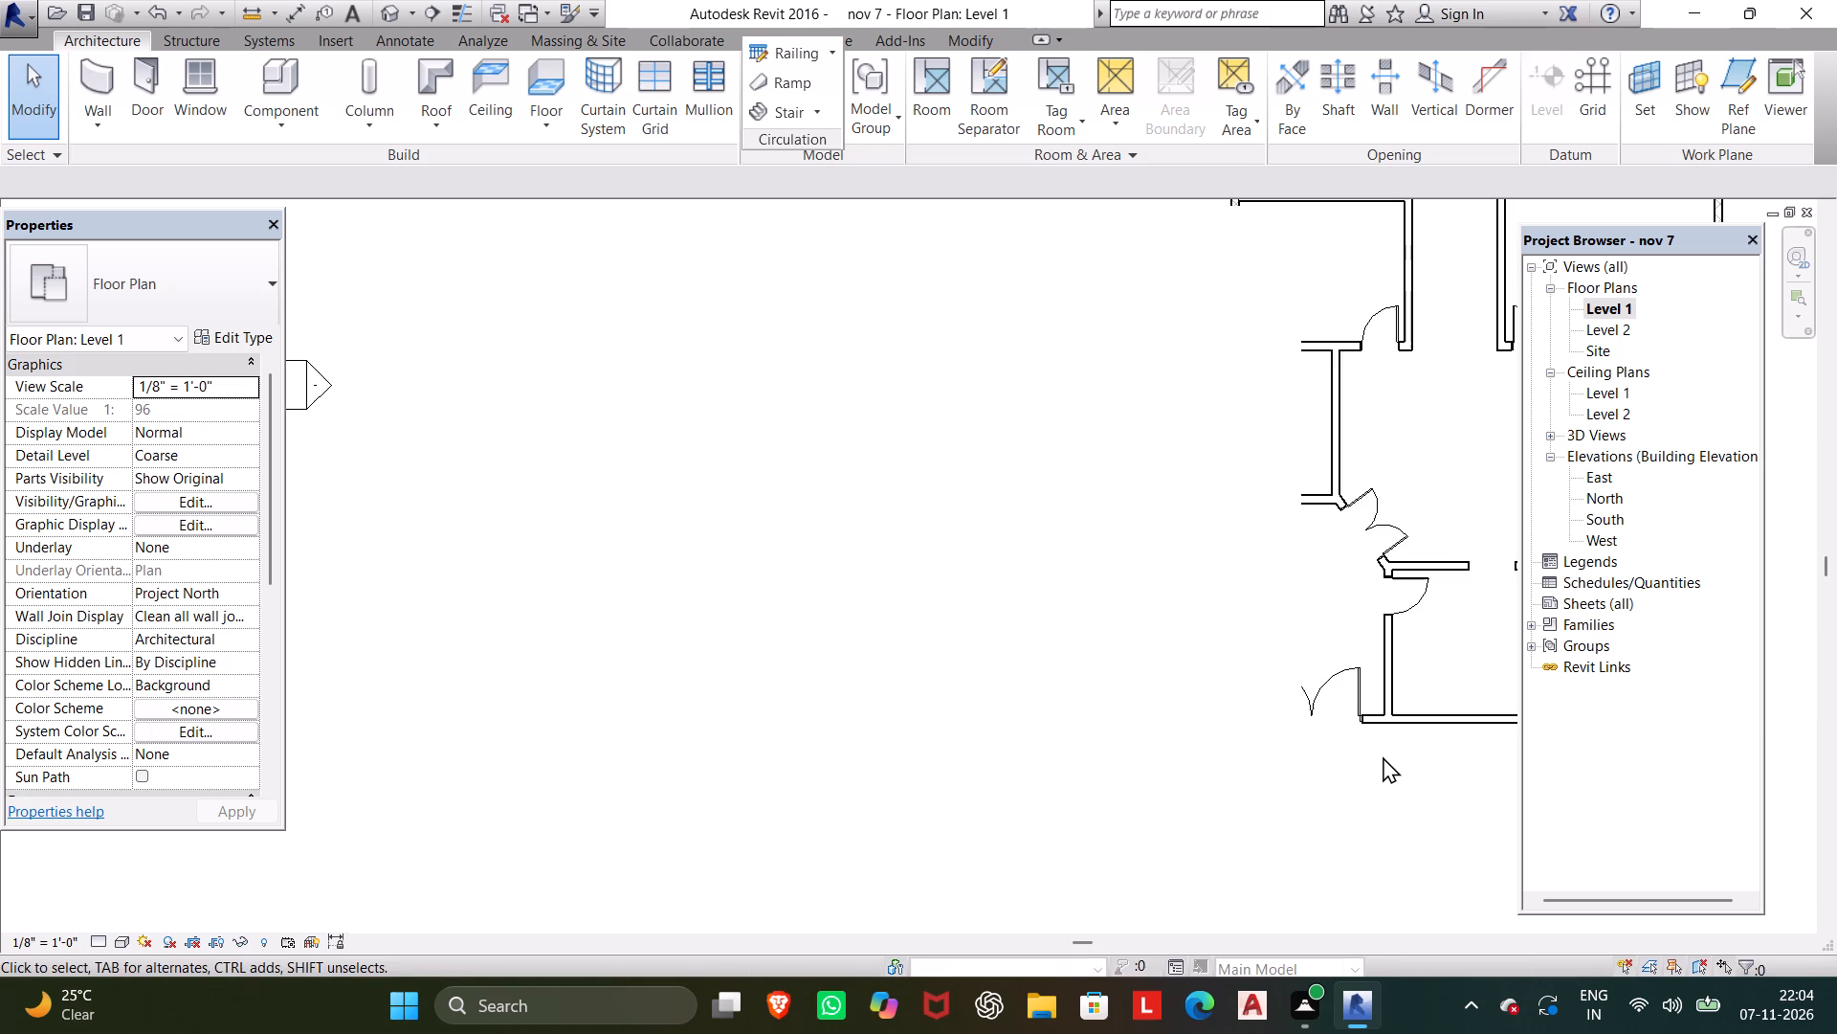
{"action": "scroll", "coordinate": [1383, 756], "scroll_direction": "down", "scroll_amount": 4}
{"action": "middle_click_drag", "start_coordinate": [1383, 756], "coordinate": [1362, 748]}
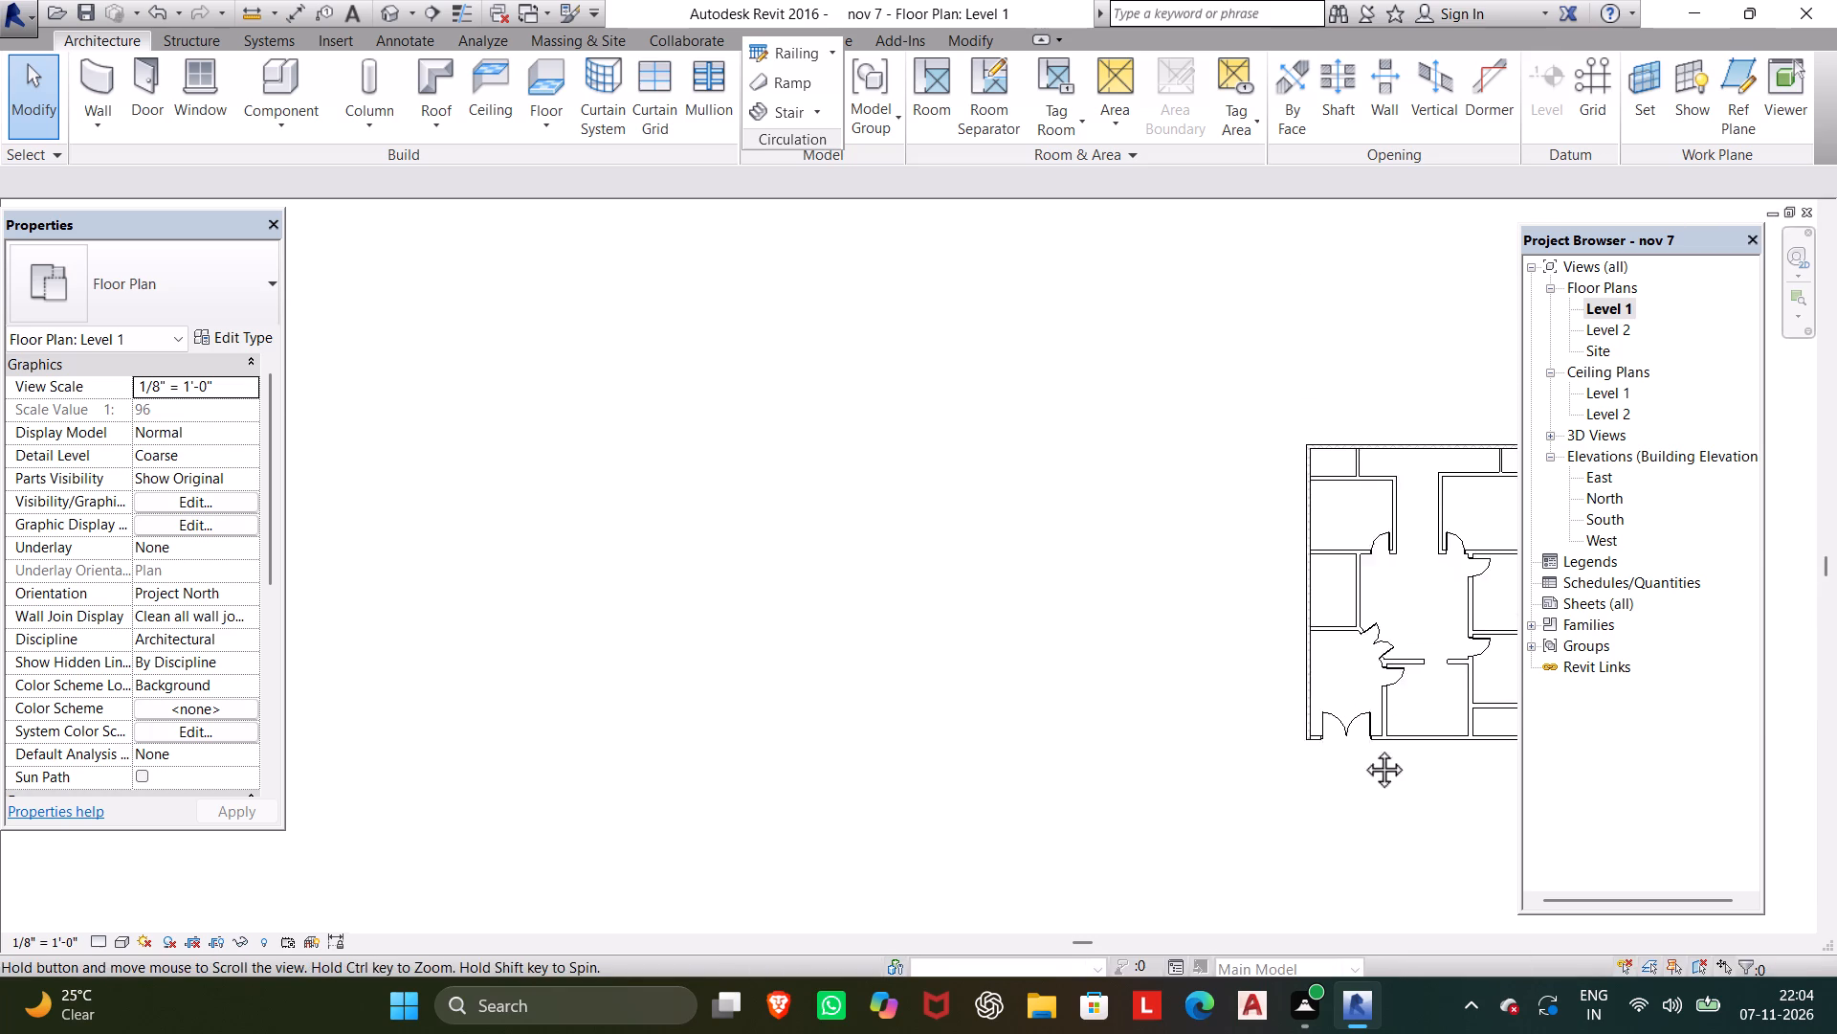
{"action": "middle_click_drag", "start_coordinate": [1362, 748], "coordinate": [1308, 708]}
{"action": "scroll", "coordinate": [1308, 705], "scroll_direction": "down", "scroll_amount": 2}
{"action": "middle_click_drag", "start_coordinate": [1319, 701], "coordinate": [1374, 660]}
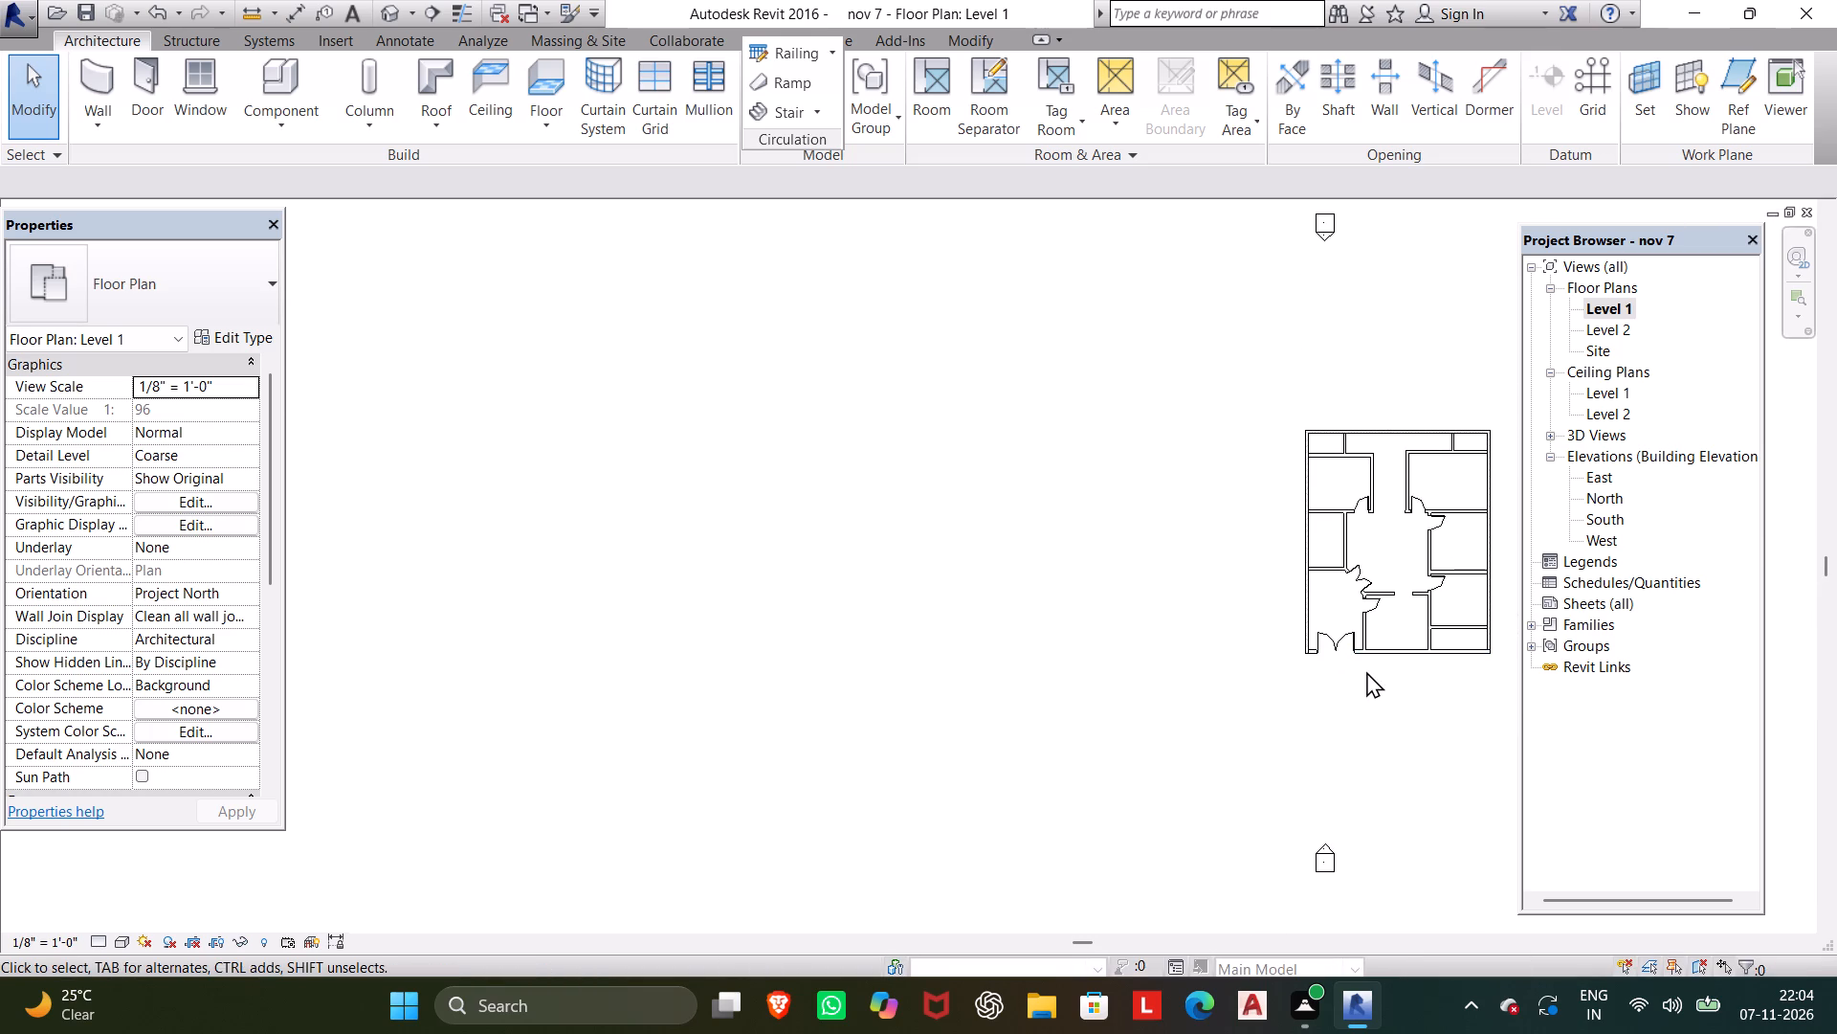
{"action": "key", "text": "ctrl+s"}
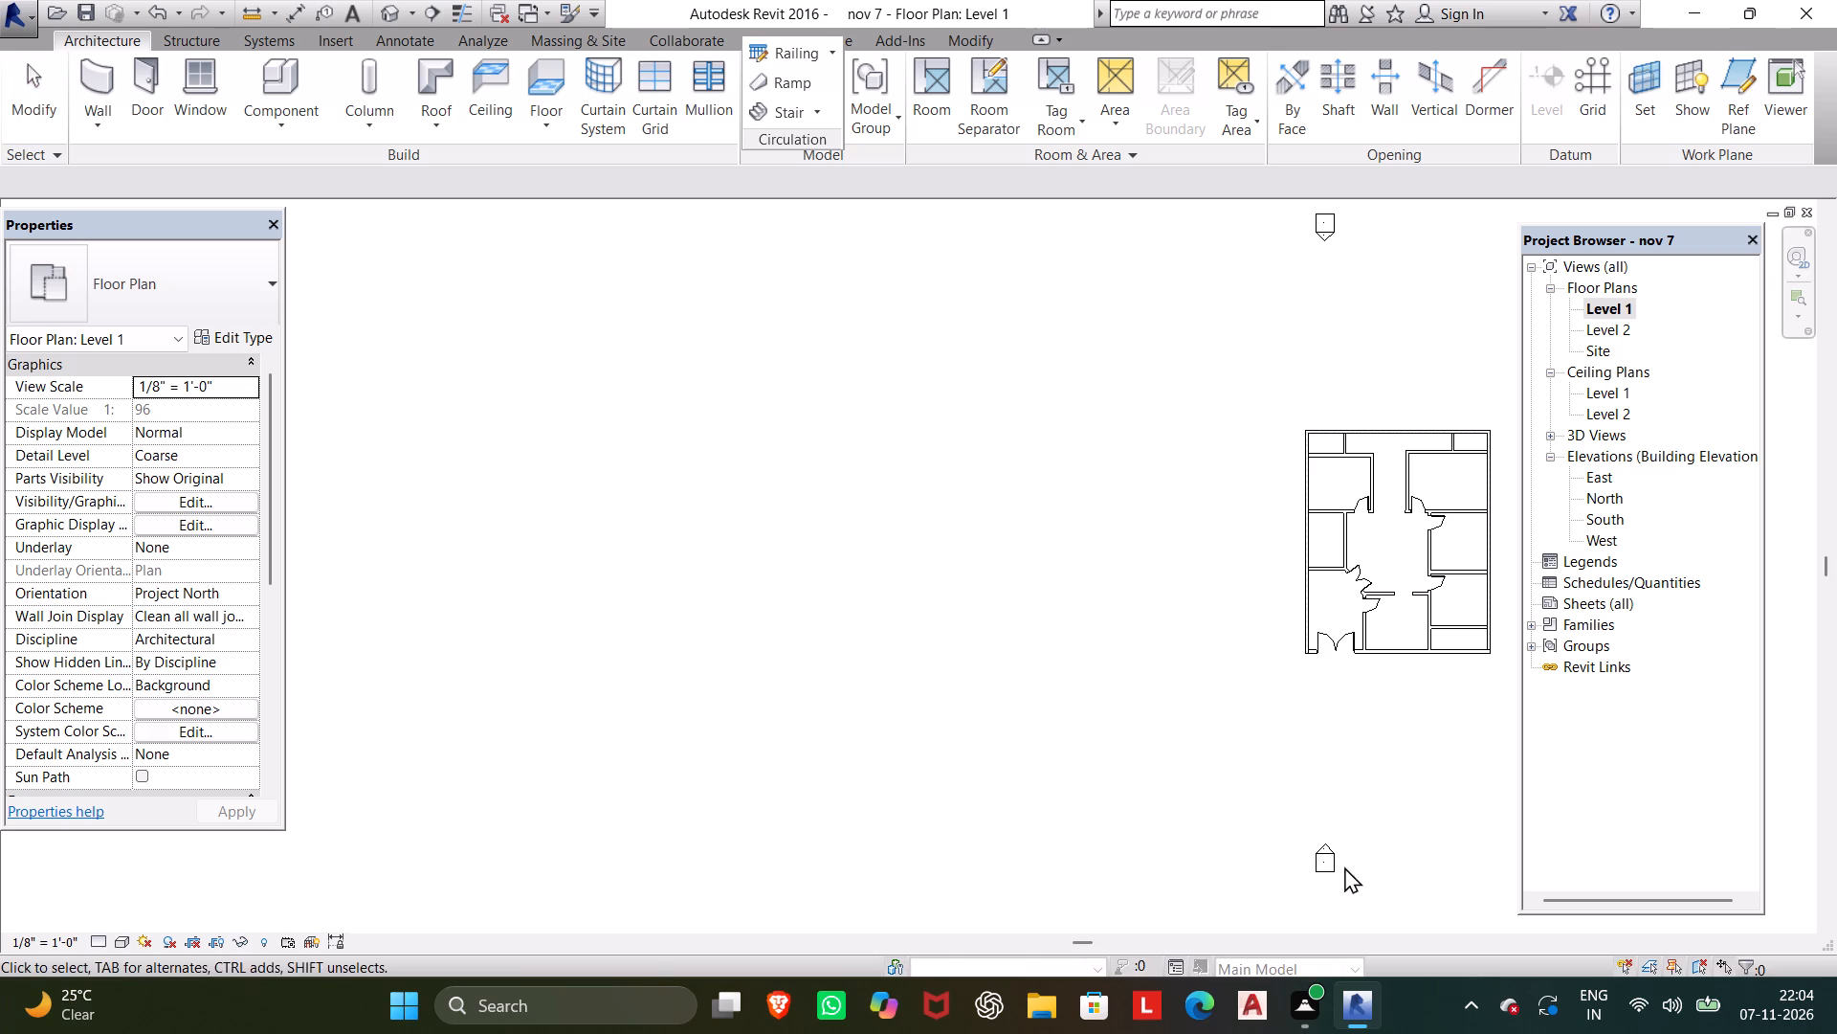
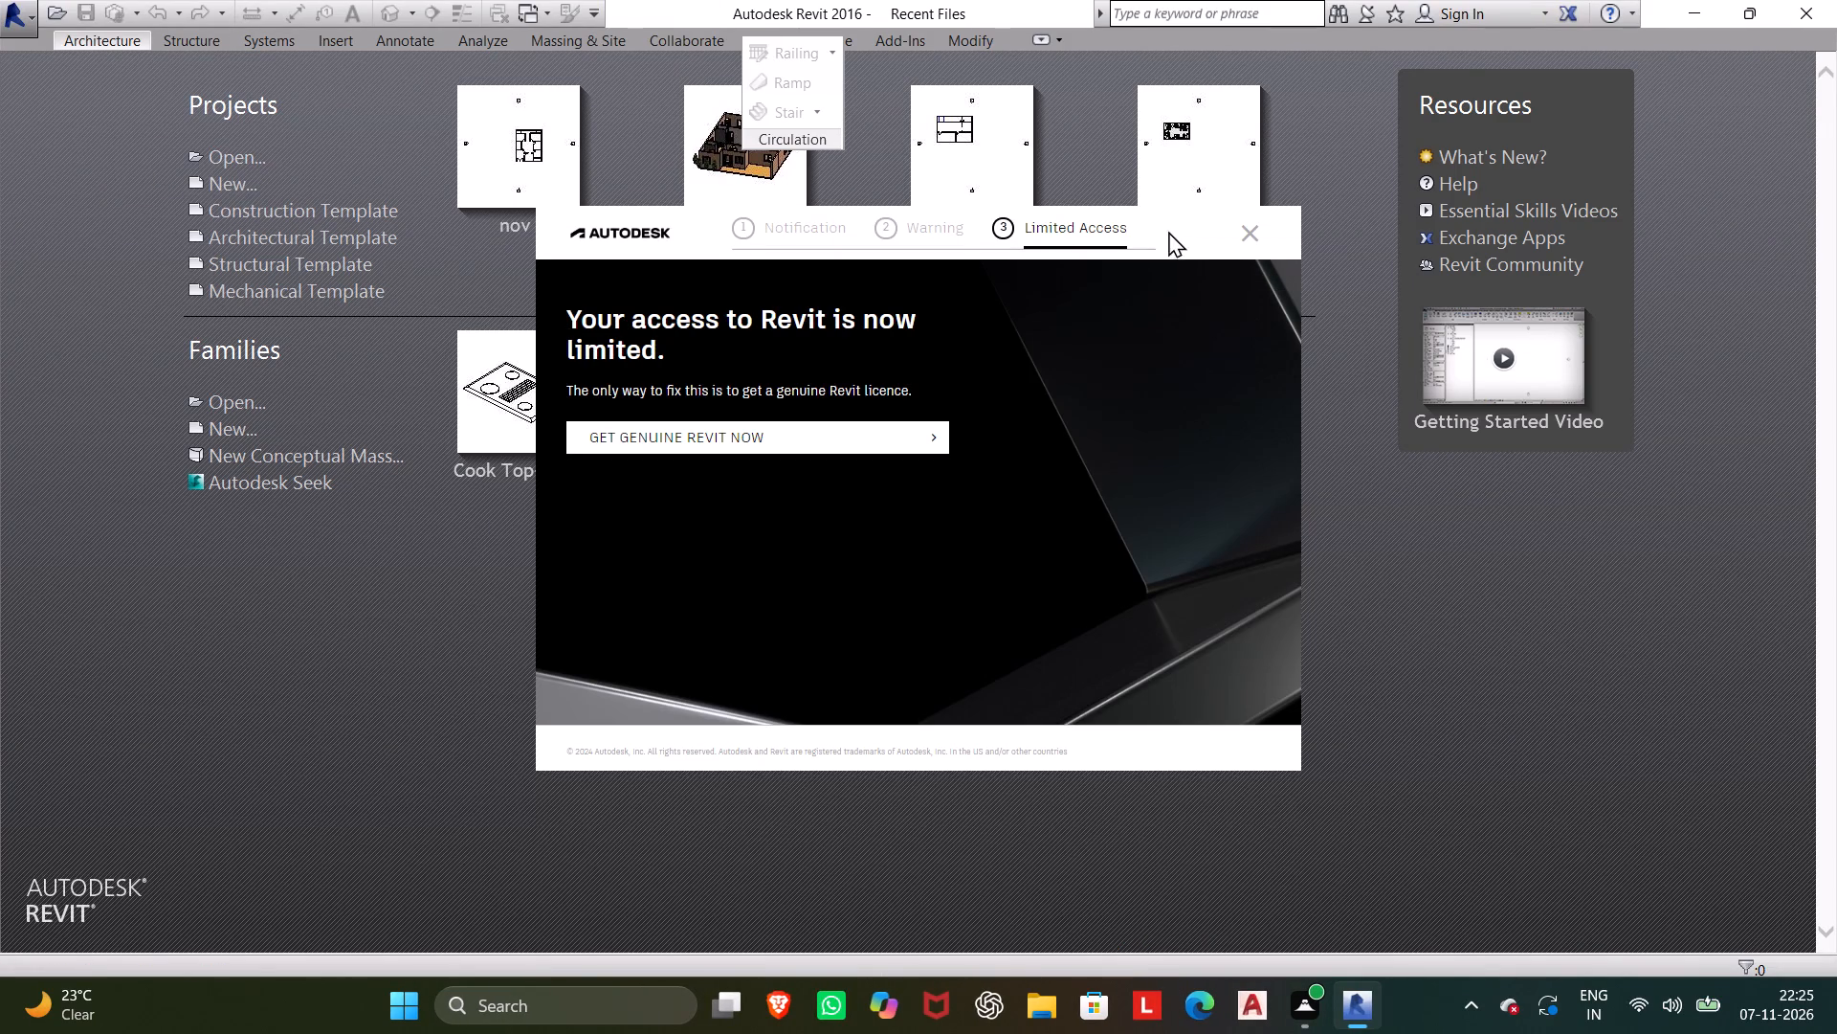
Dismiss the licence notice and open the recent project nov 7.
{"action": "left_click", "coordinate": [1247, 235]}
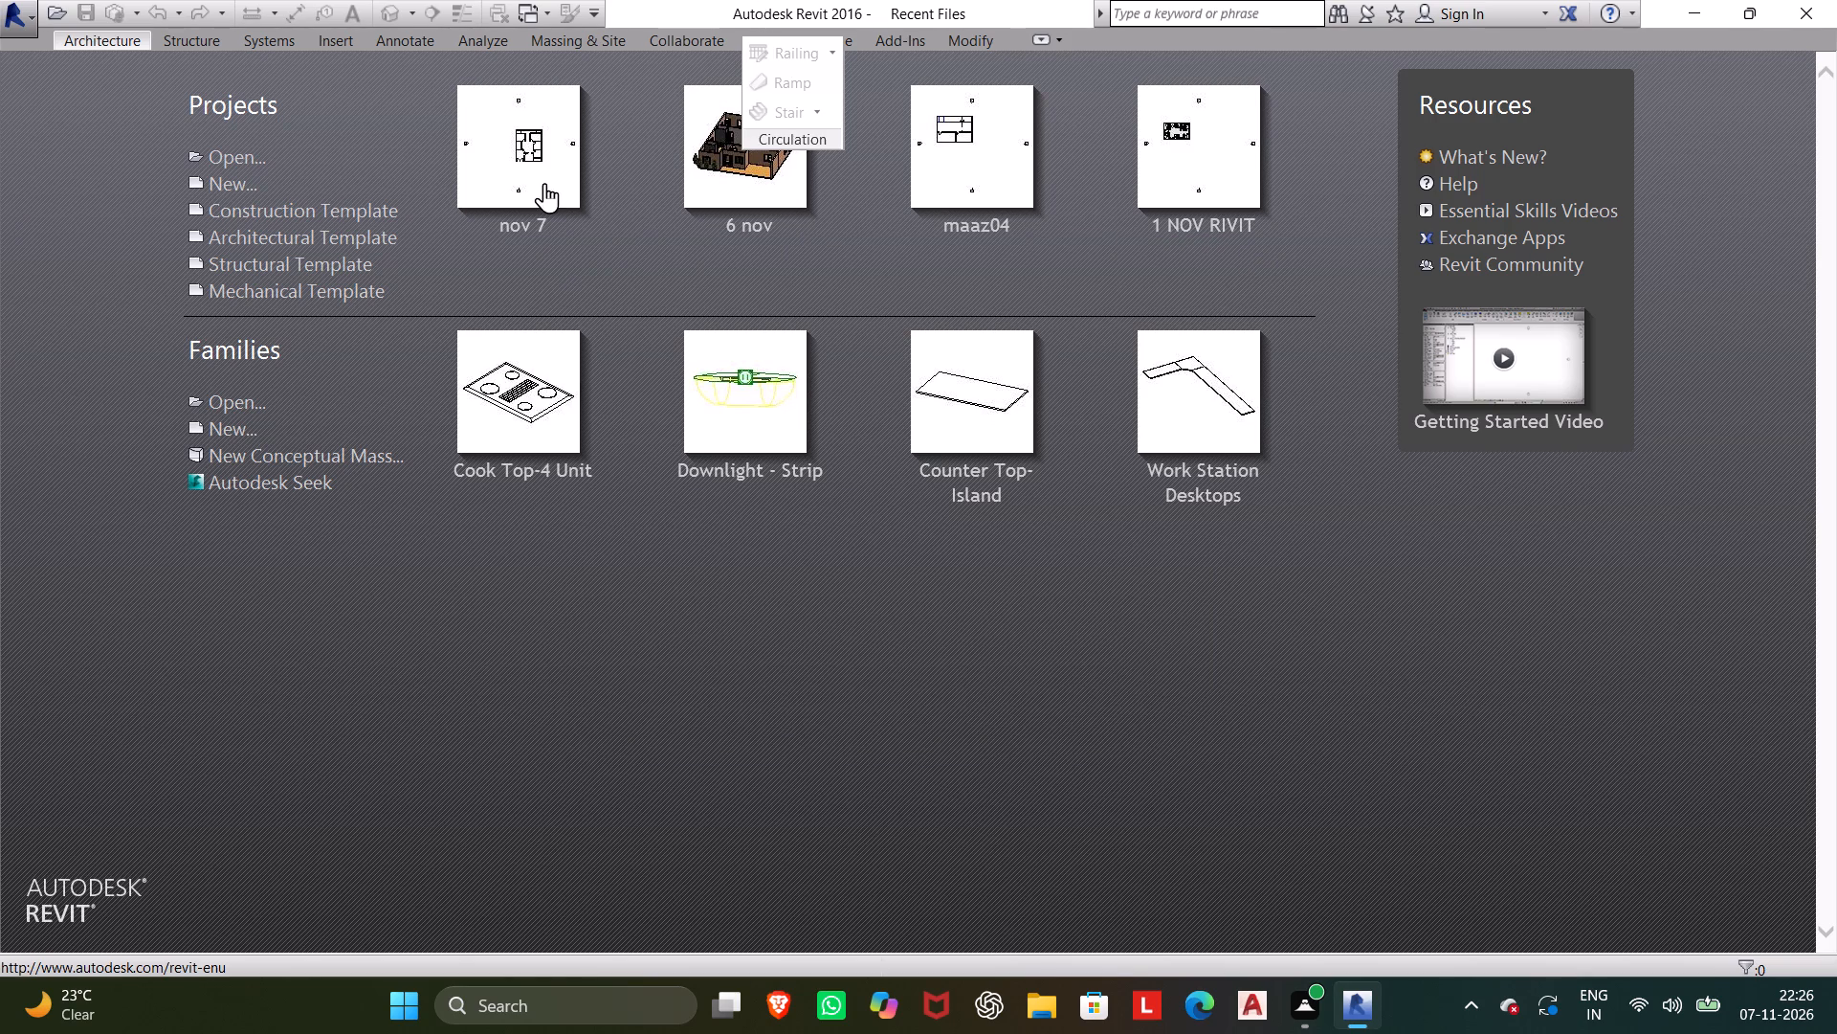
{"action": "left_click", "coordinate": [526, 146]}
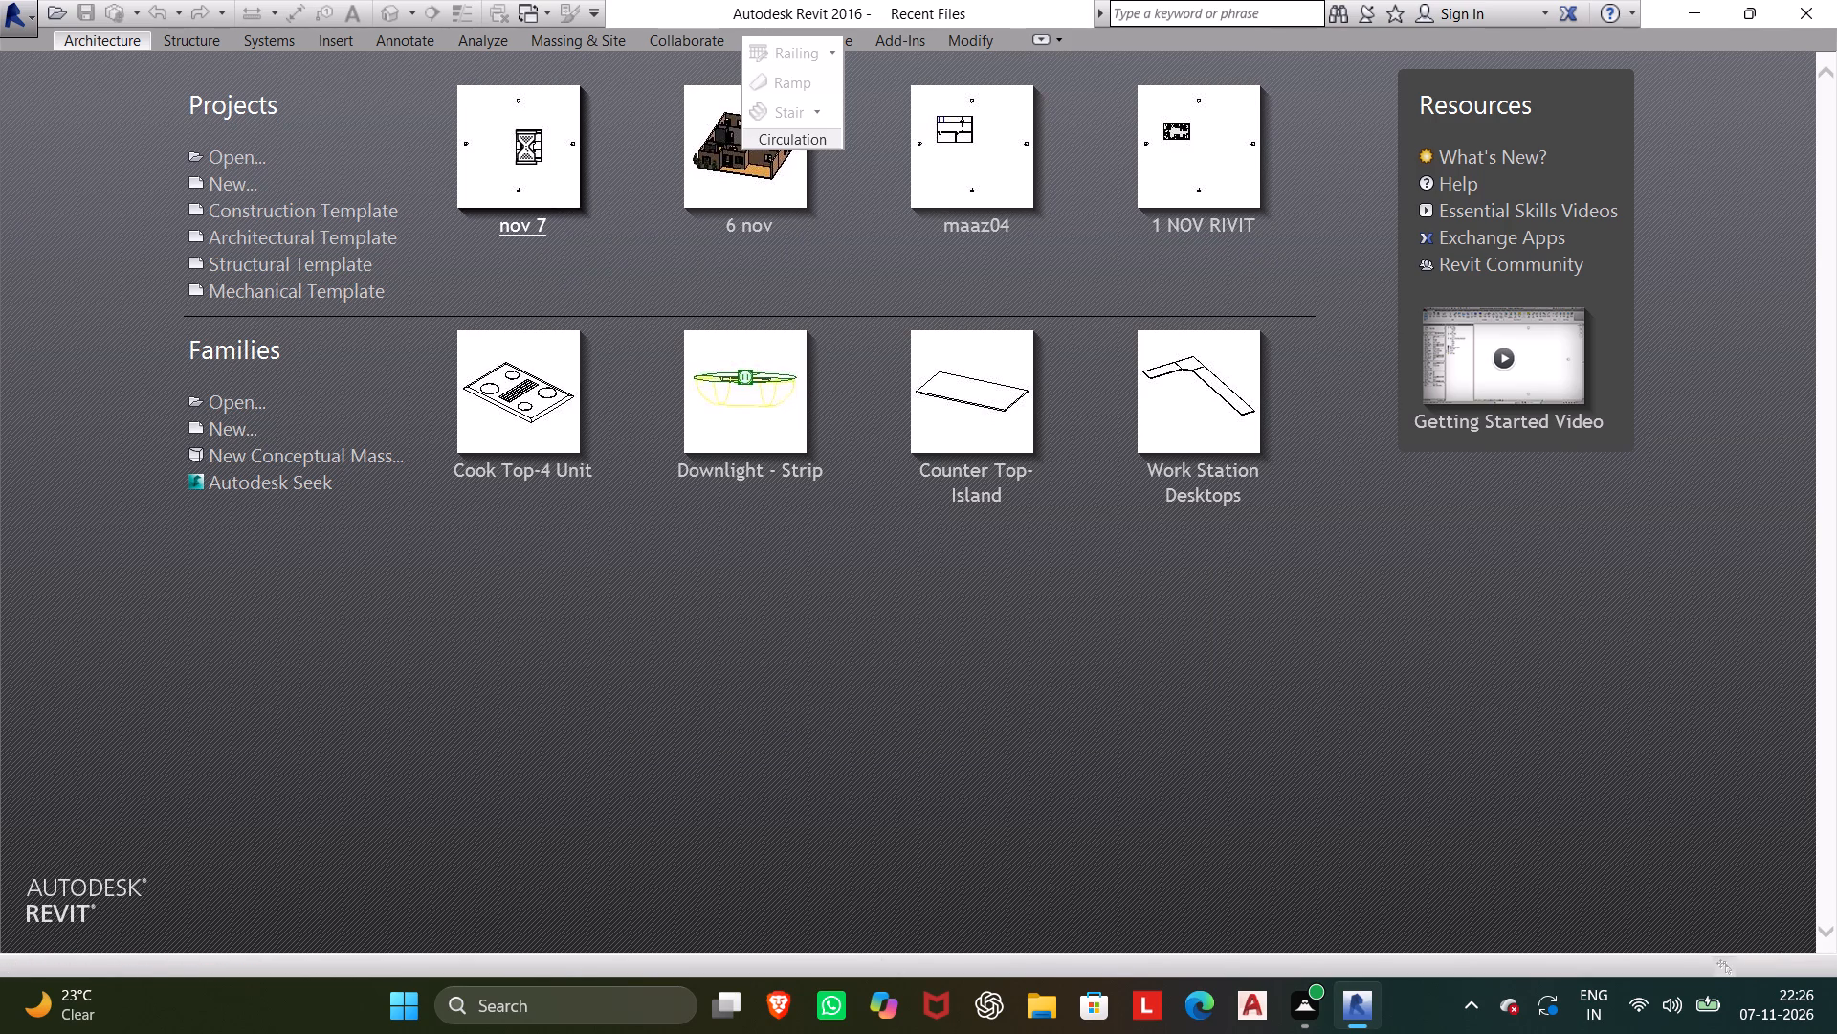
{"action": "left_click", "coordinate": [526, 146]}
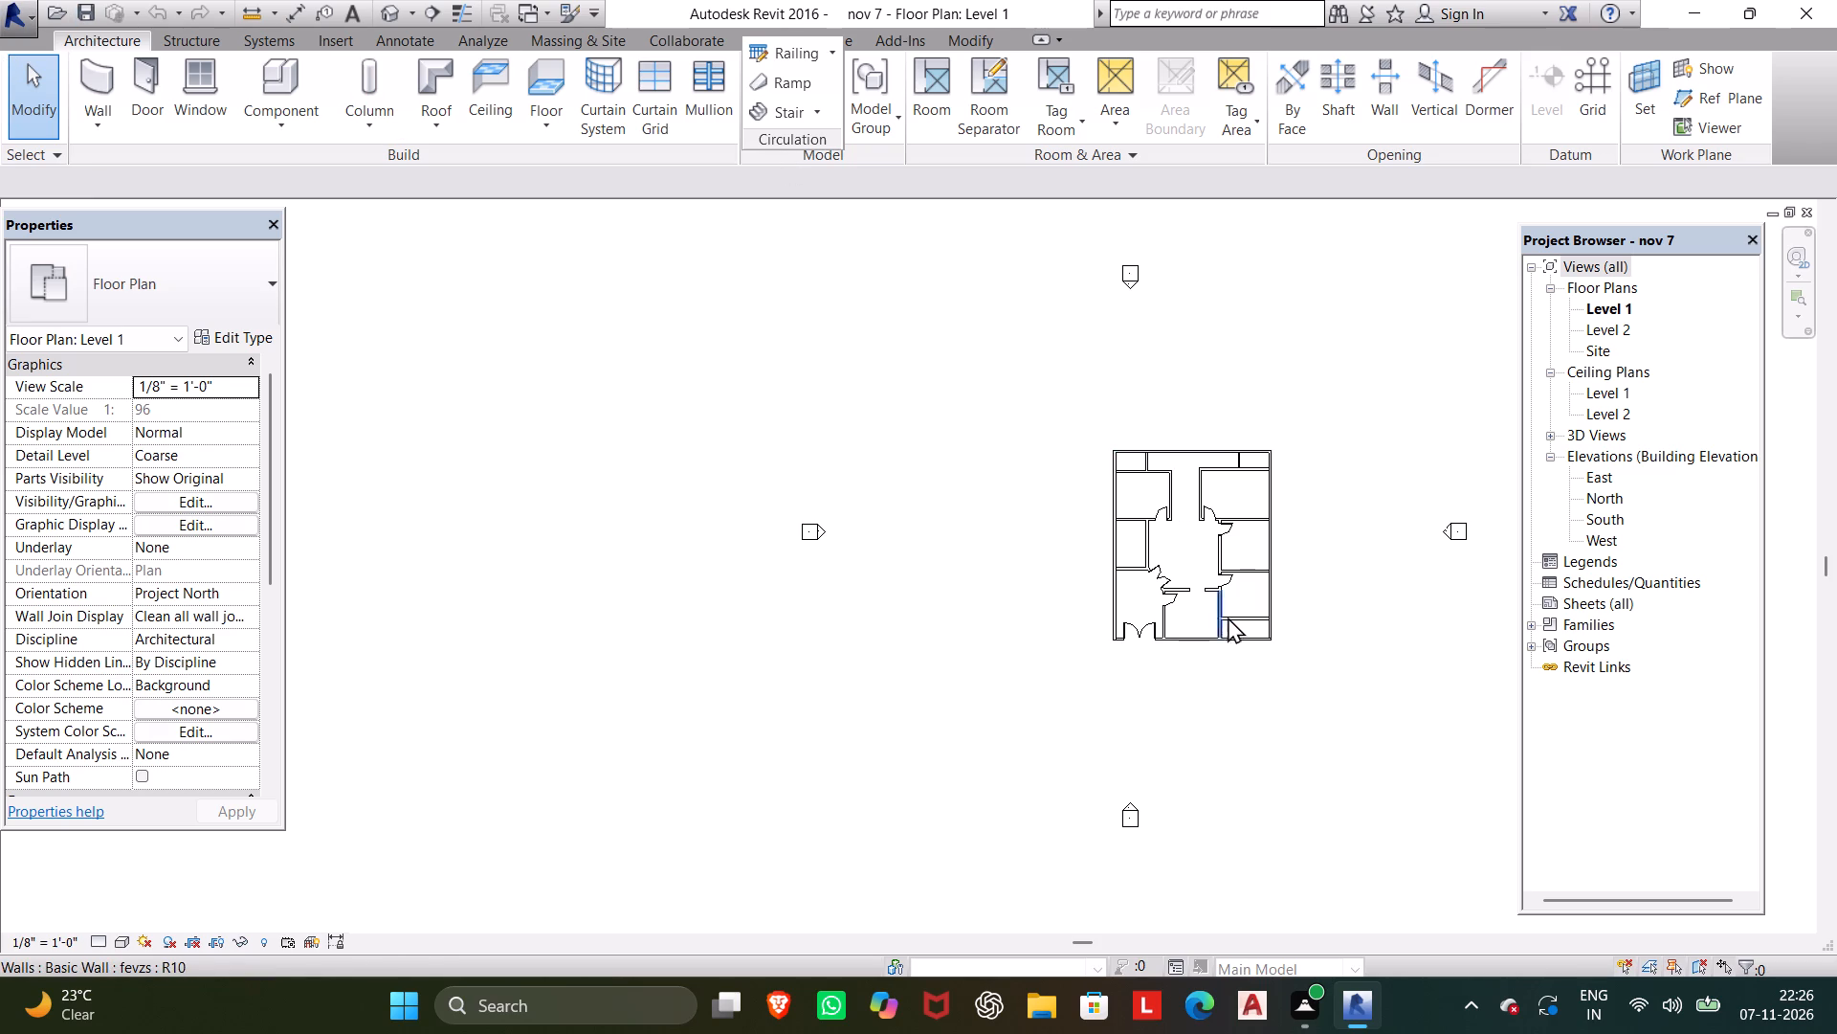
In the 3D view, open the profile of the Generic - 8" partition adjoining the angled double glass door wall for editing.
{"action": "scroll", "coordinate": [1230, 615], "scroll_direction": "up", "scroll_amount": 3}
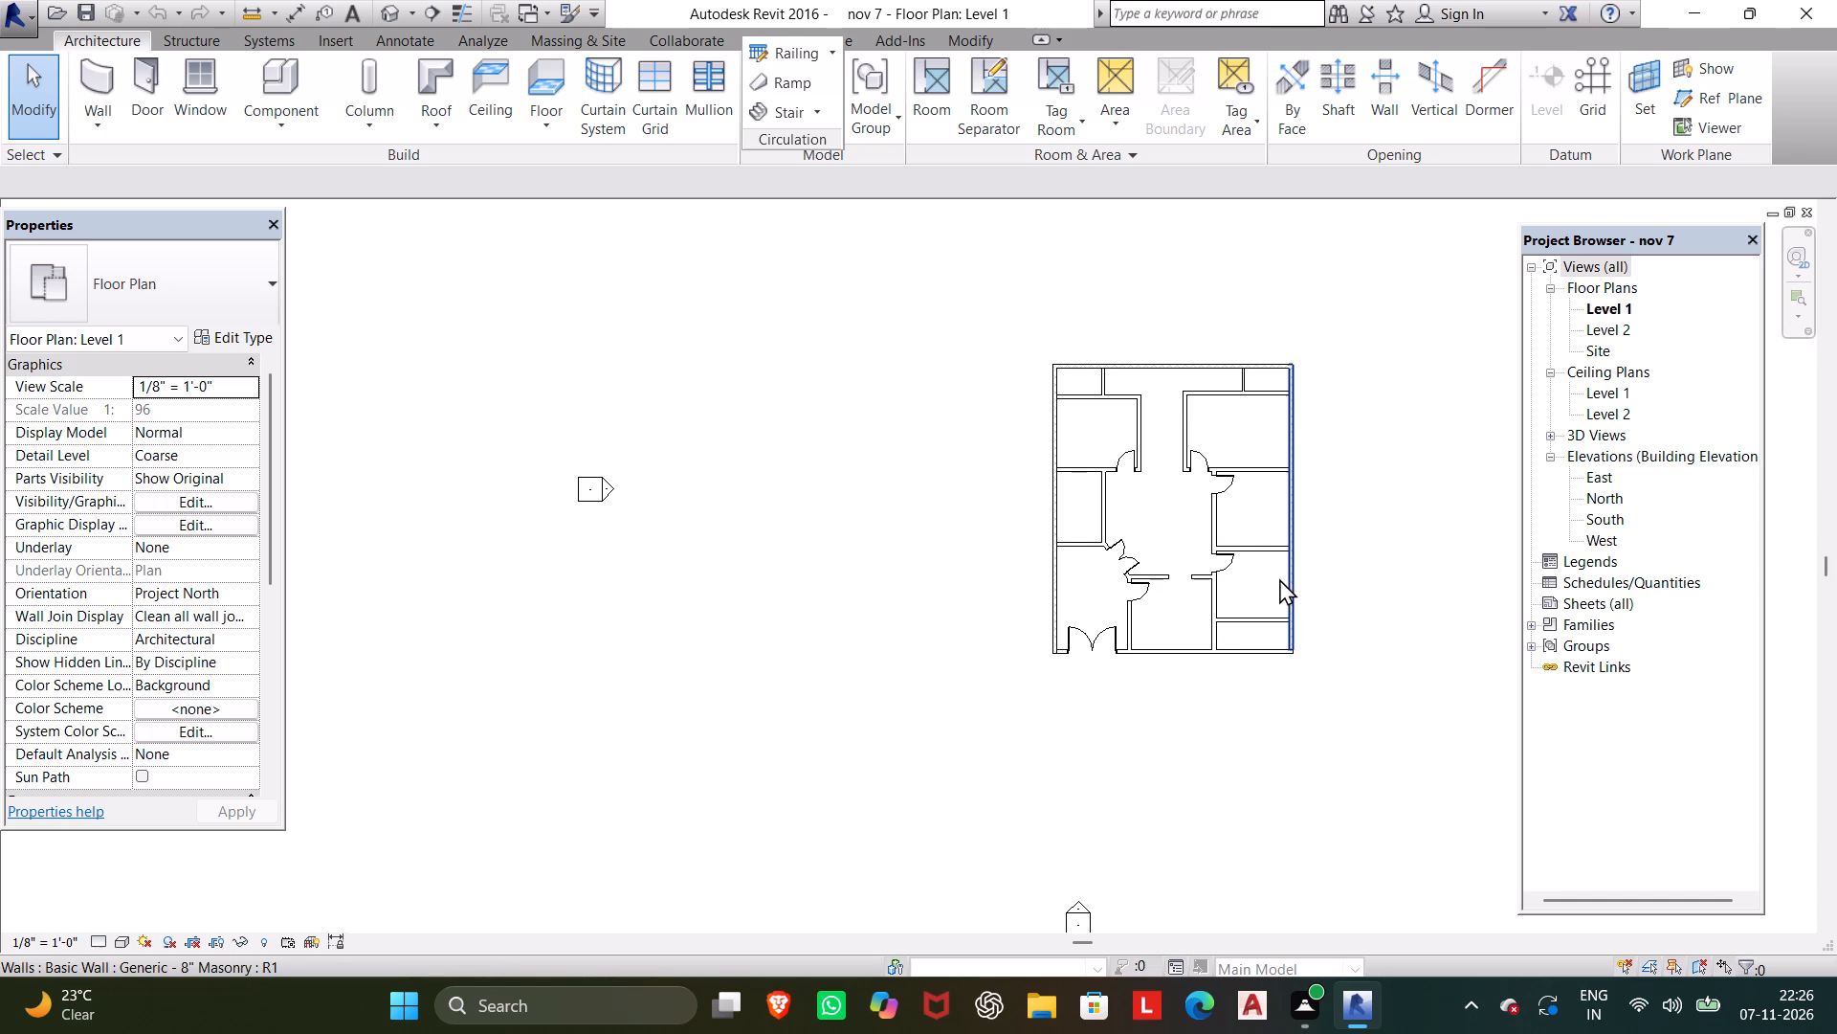
{"action": "scroll", "coordinate": [1279, 578], "scroll_direction": "down", "scroll_amount": 1}
{"action": "middle_click_drag", "start_coordinate": [1279, 578], "coordinate": [1102, 572]}
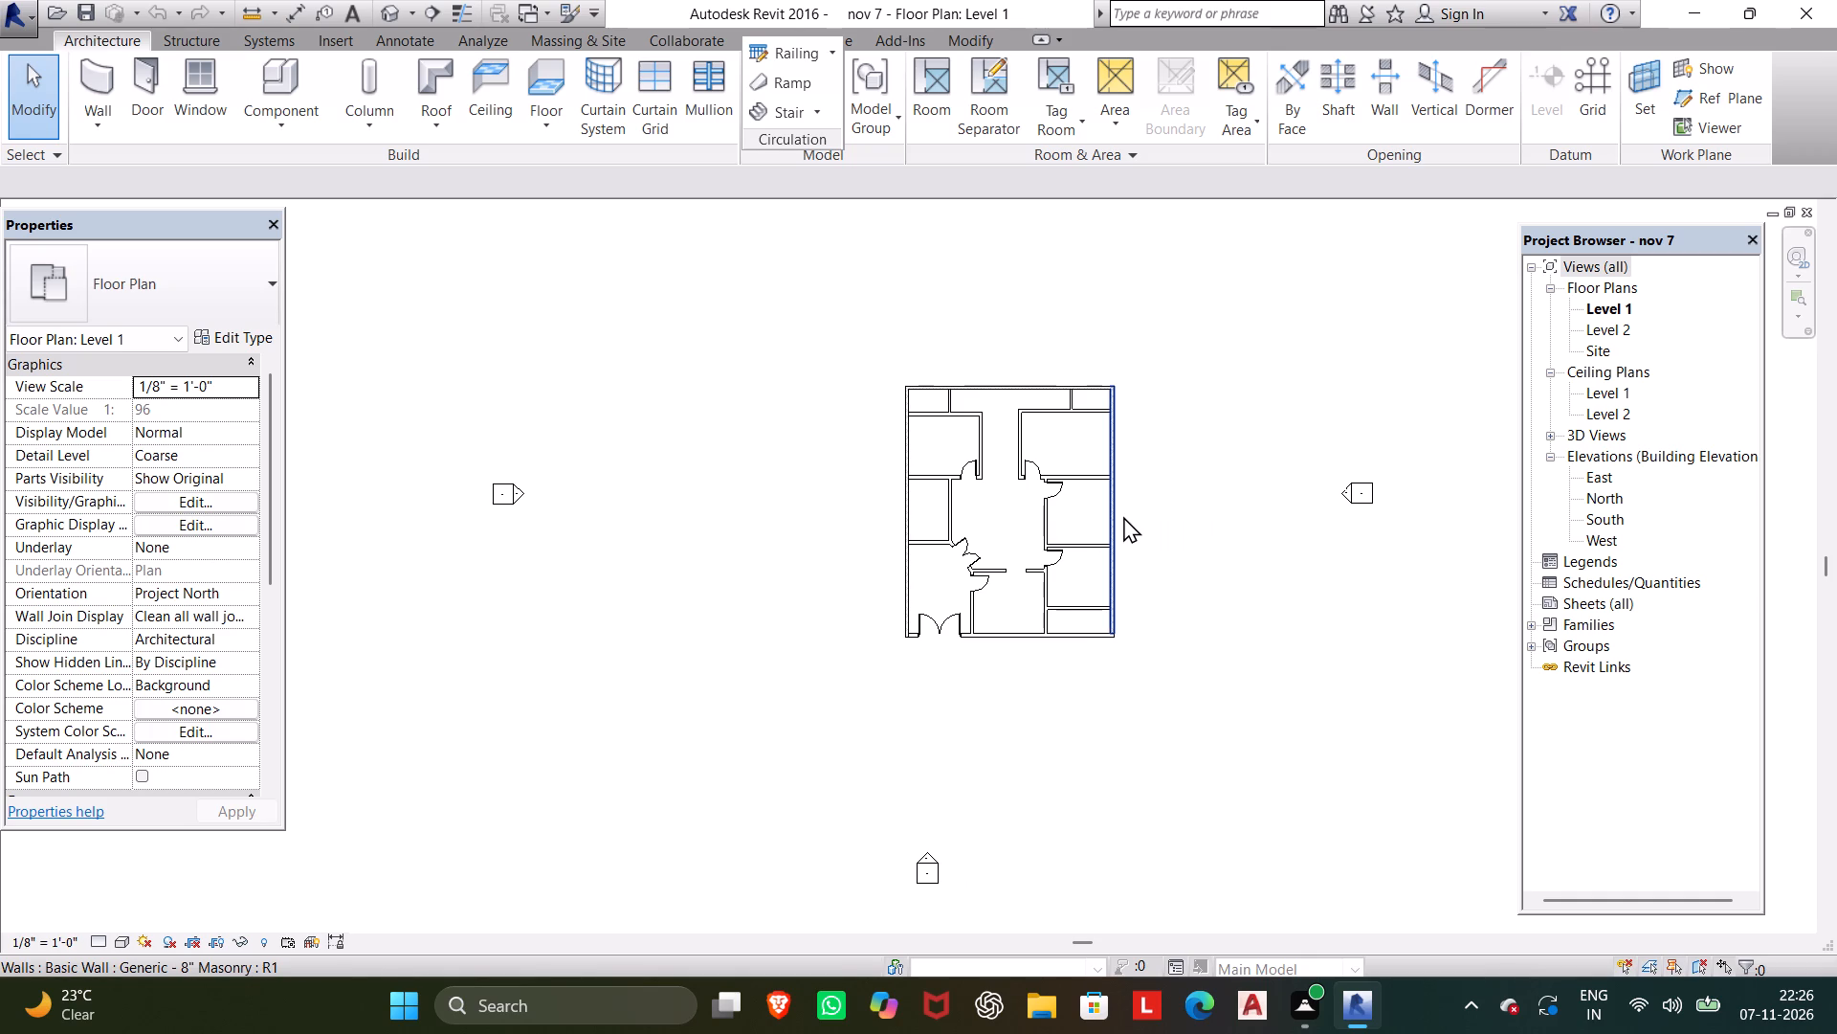
{"action": "scroll", "coordinate": [1095, 523], "scroll_direction": "up", "scroll_amount": 5}
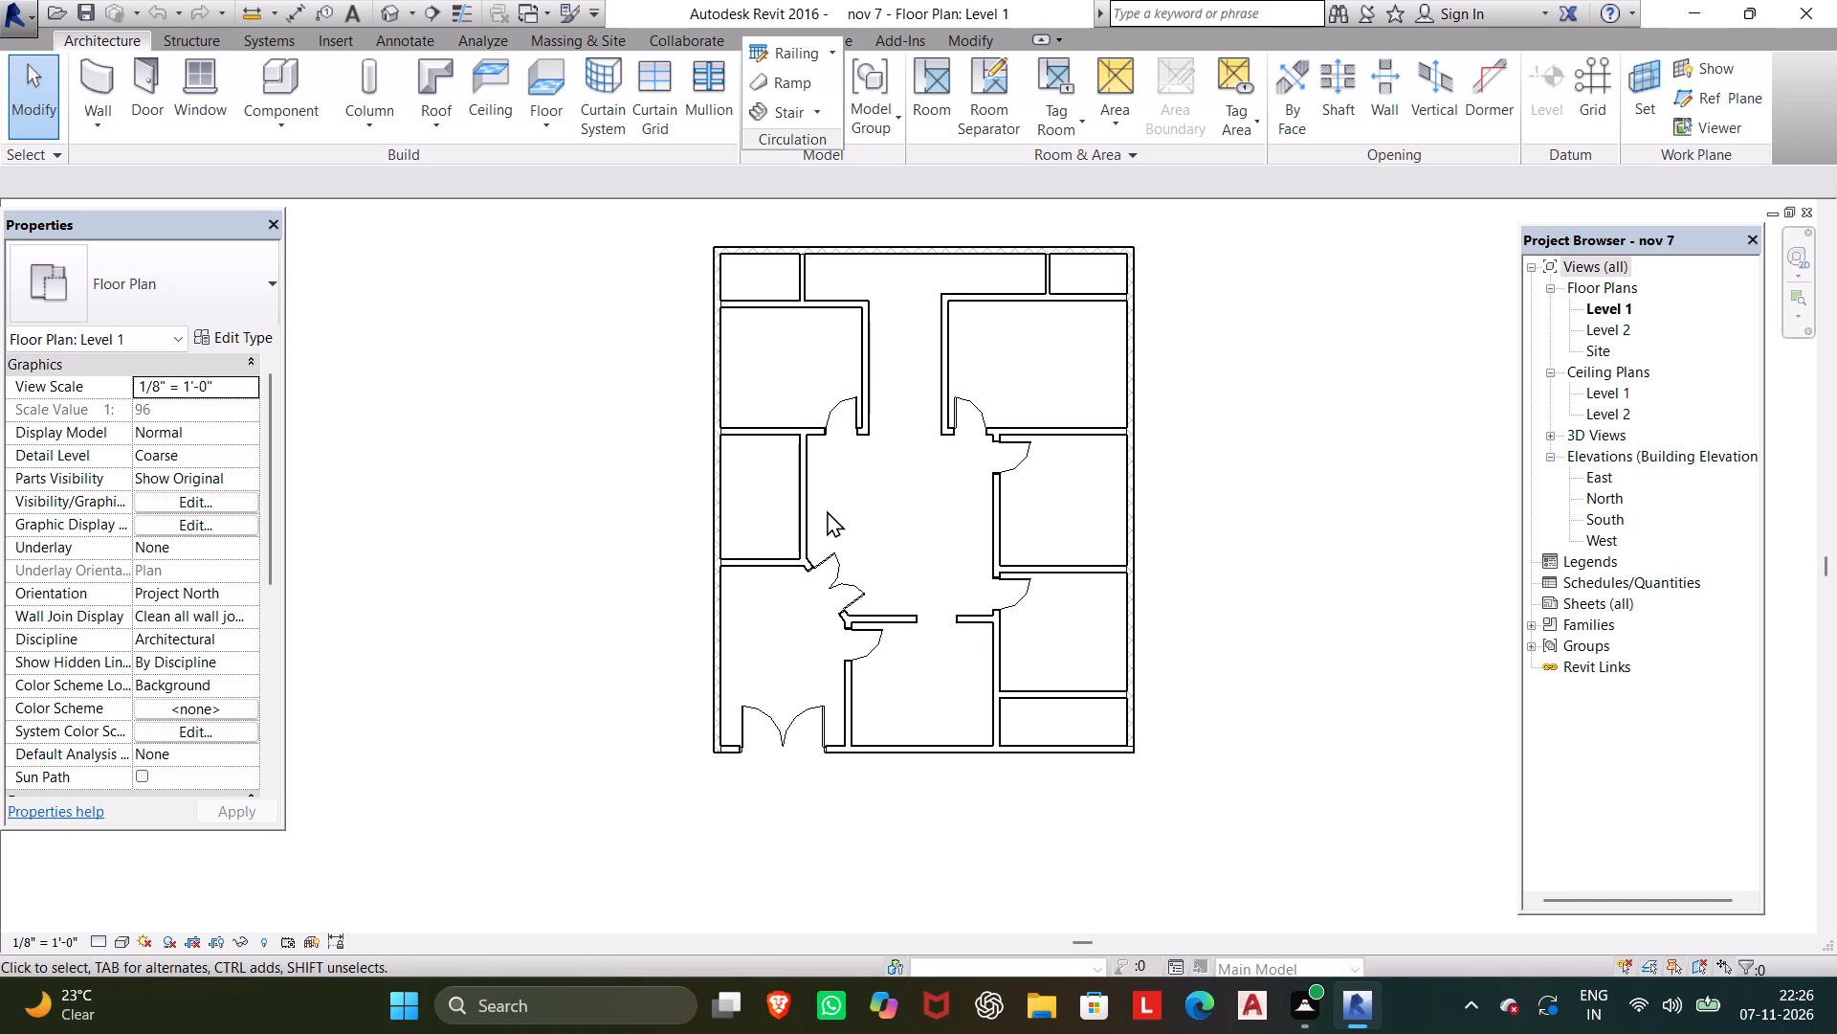
{"action": "left_click", "coordinate": [385, 0]}
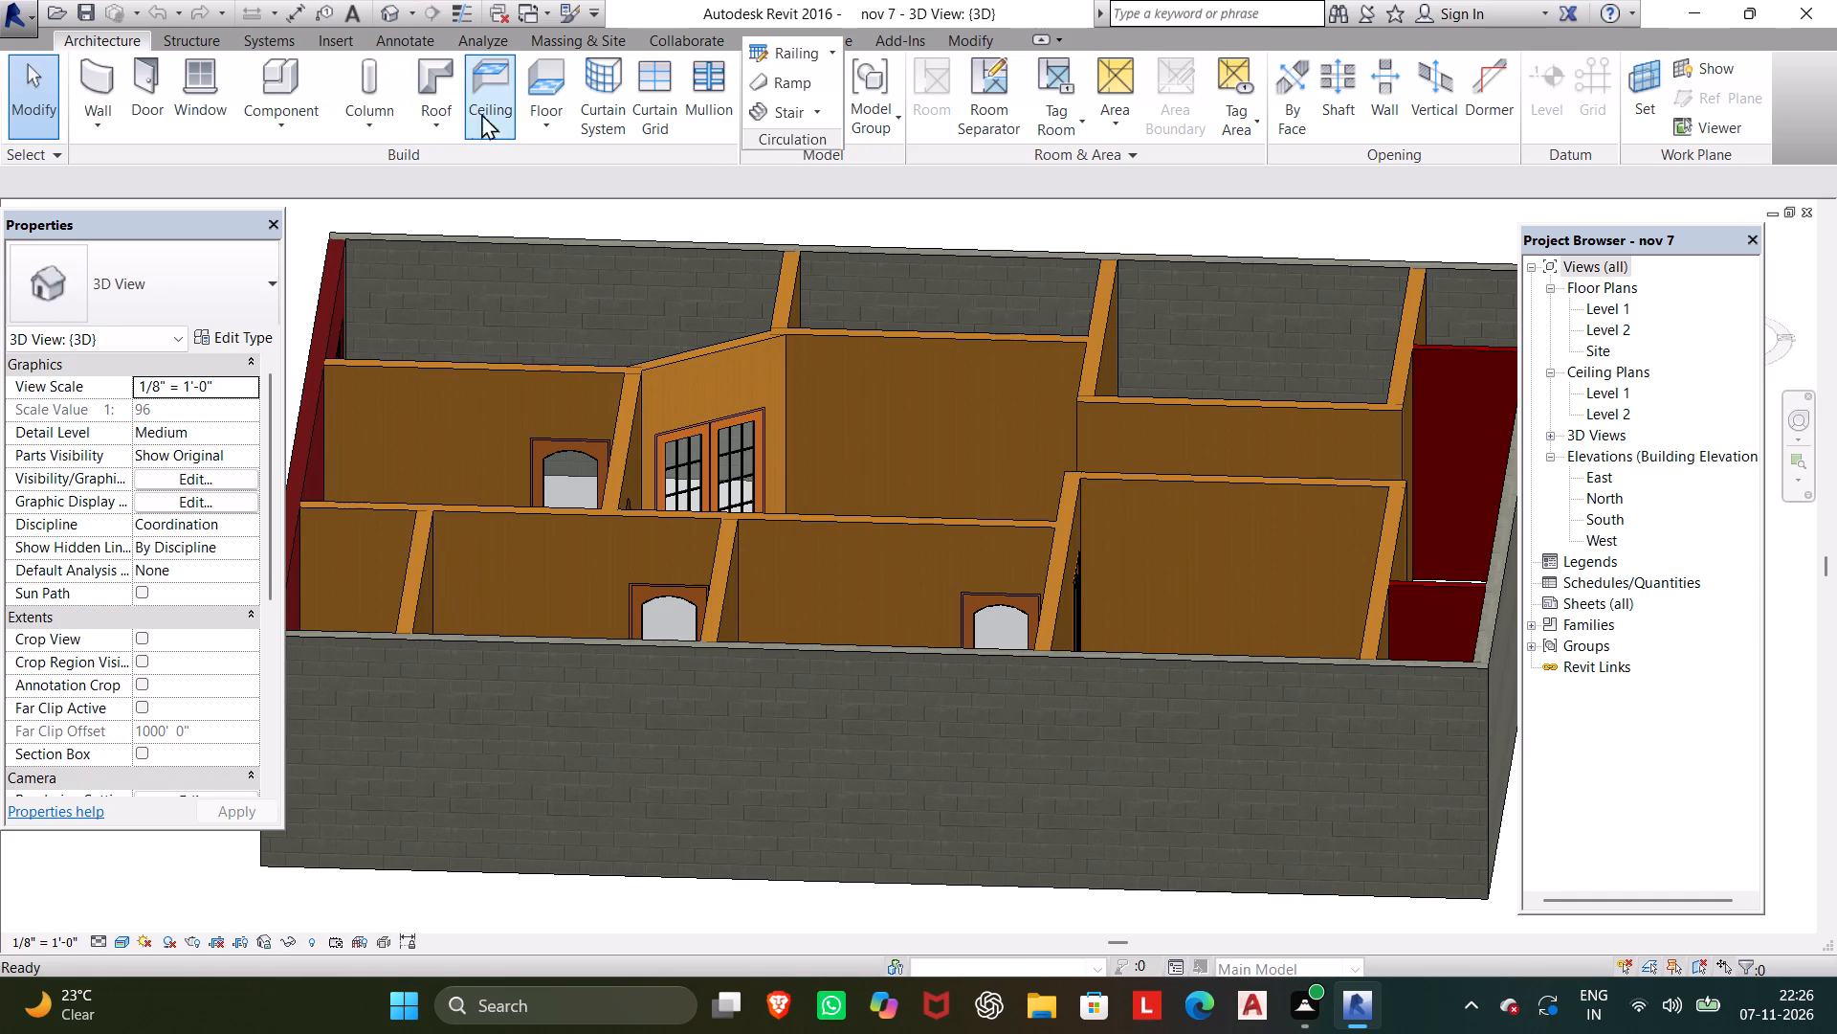
{"action": "middle_click_drag", "start_coordinate": [744, 281], "coordinate": [808, 447]}
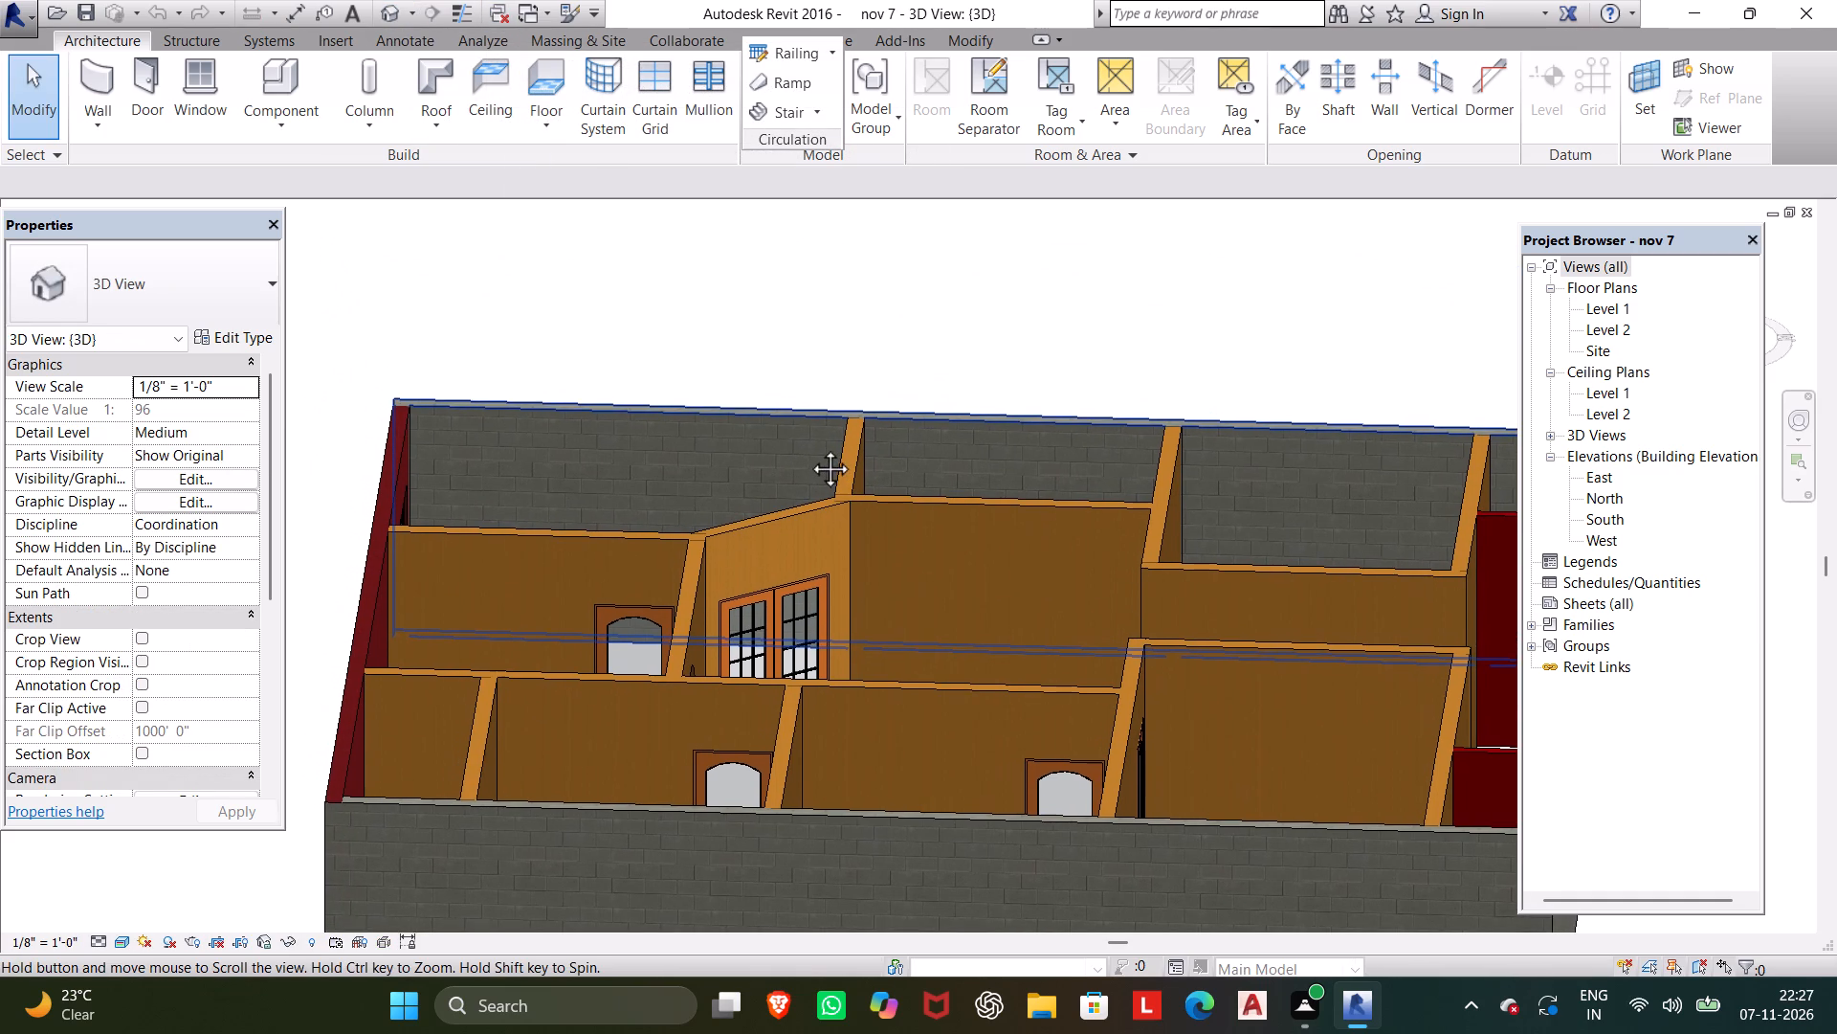
{"action": "middle_click_drag", "start_coordinate": [808, 447], "coordinate": [852, 614]}
{"action": "left_click", "coordinate": [893, 409]}
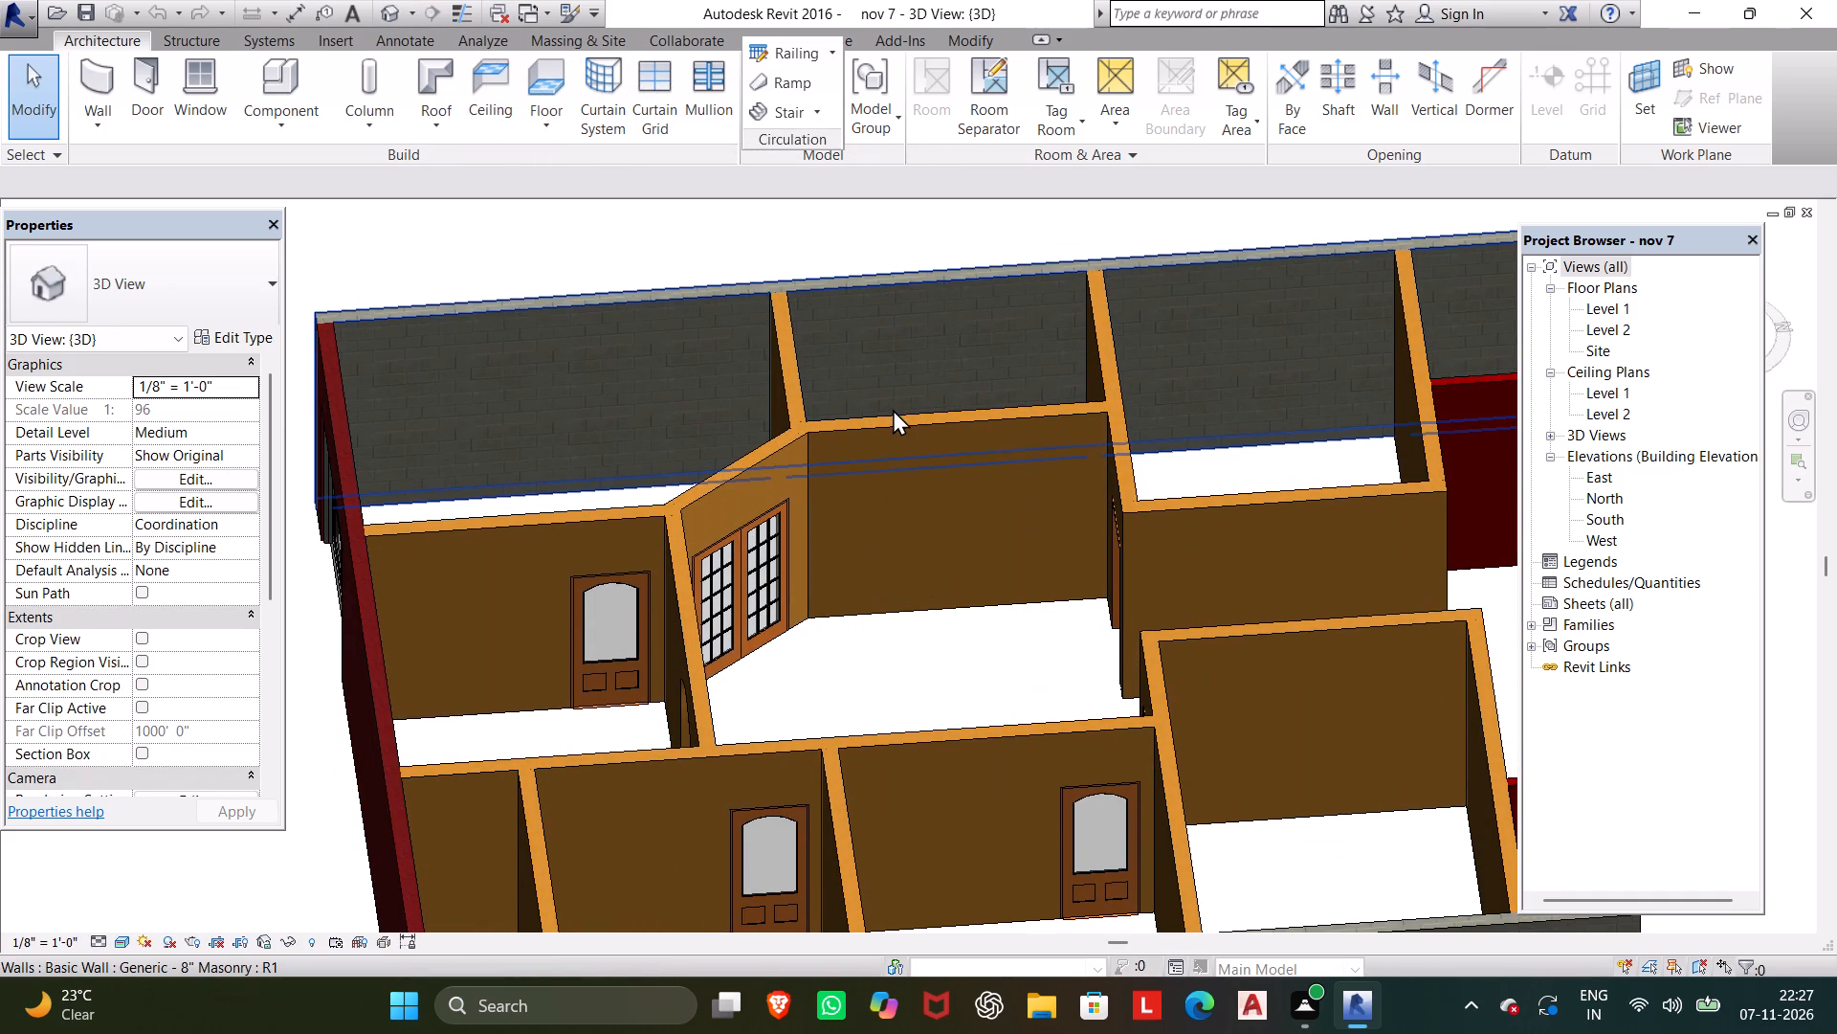
{"action": "key", "text": "Escape"}
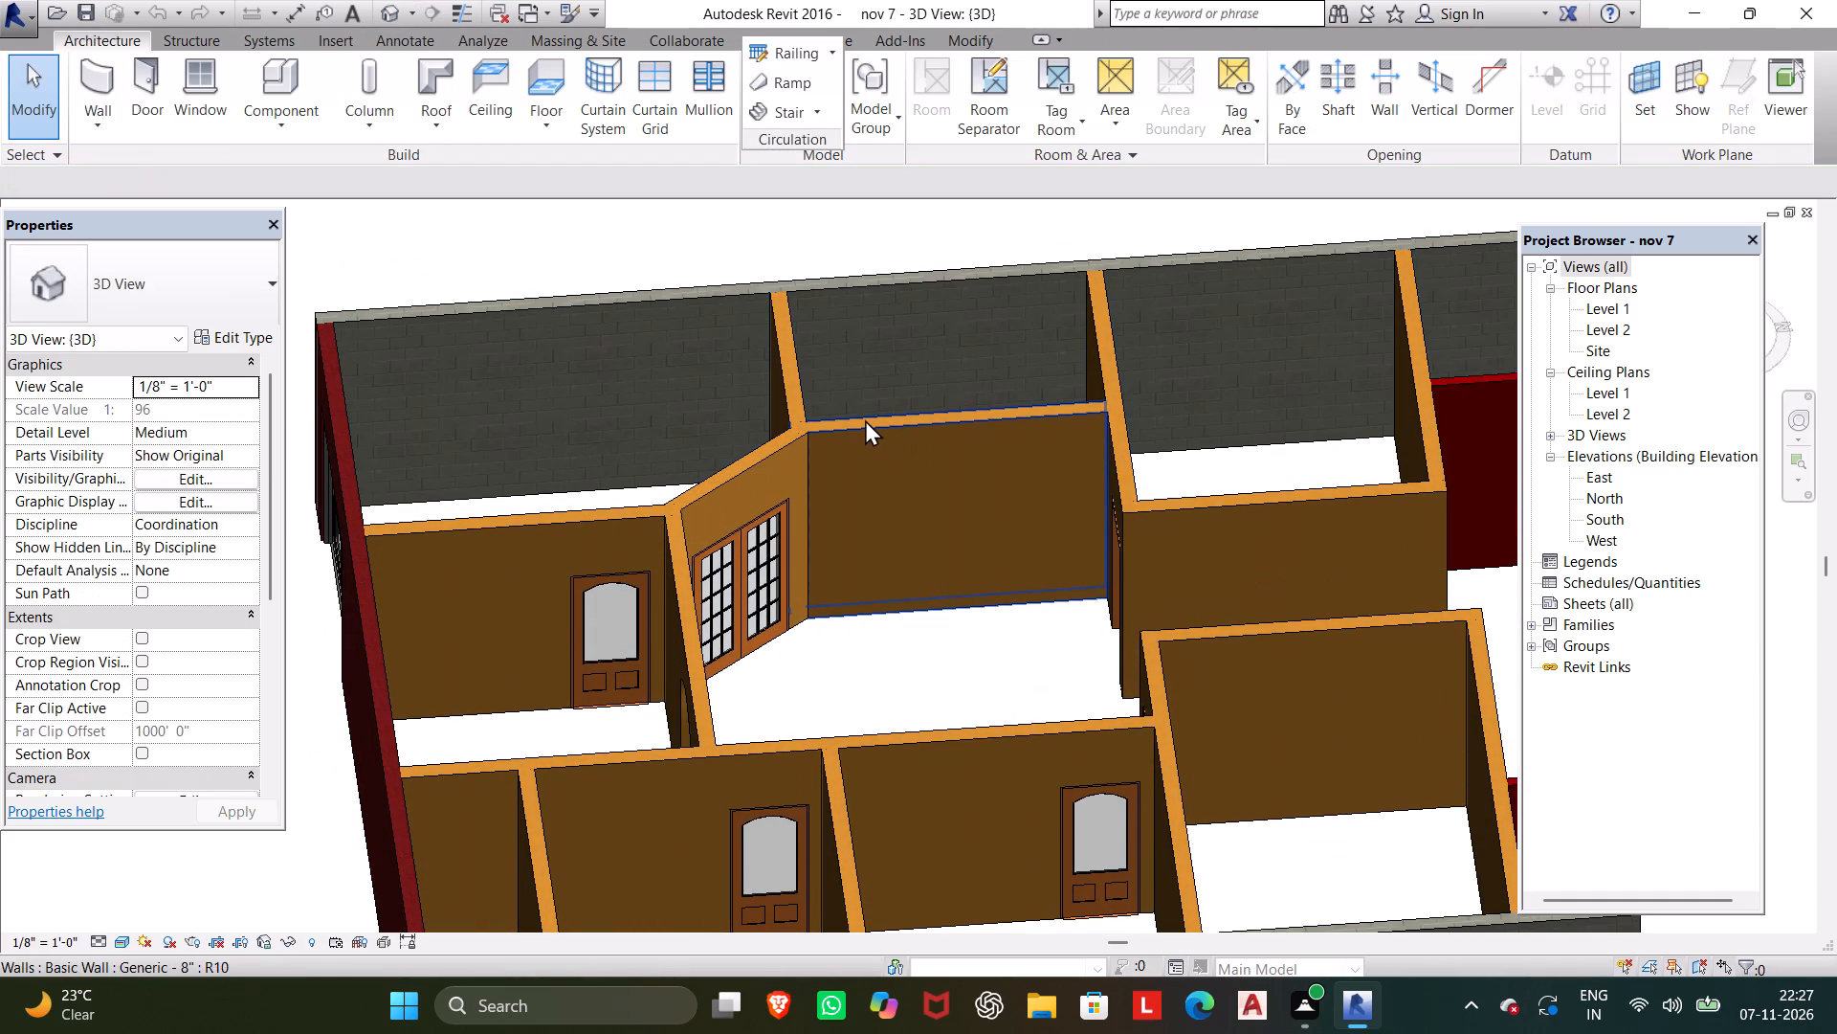
{"action": "left_click", "coordinate": [863, 617]}
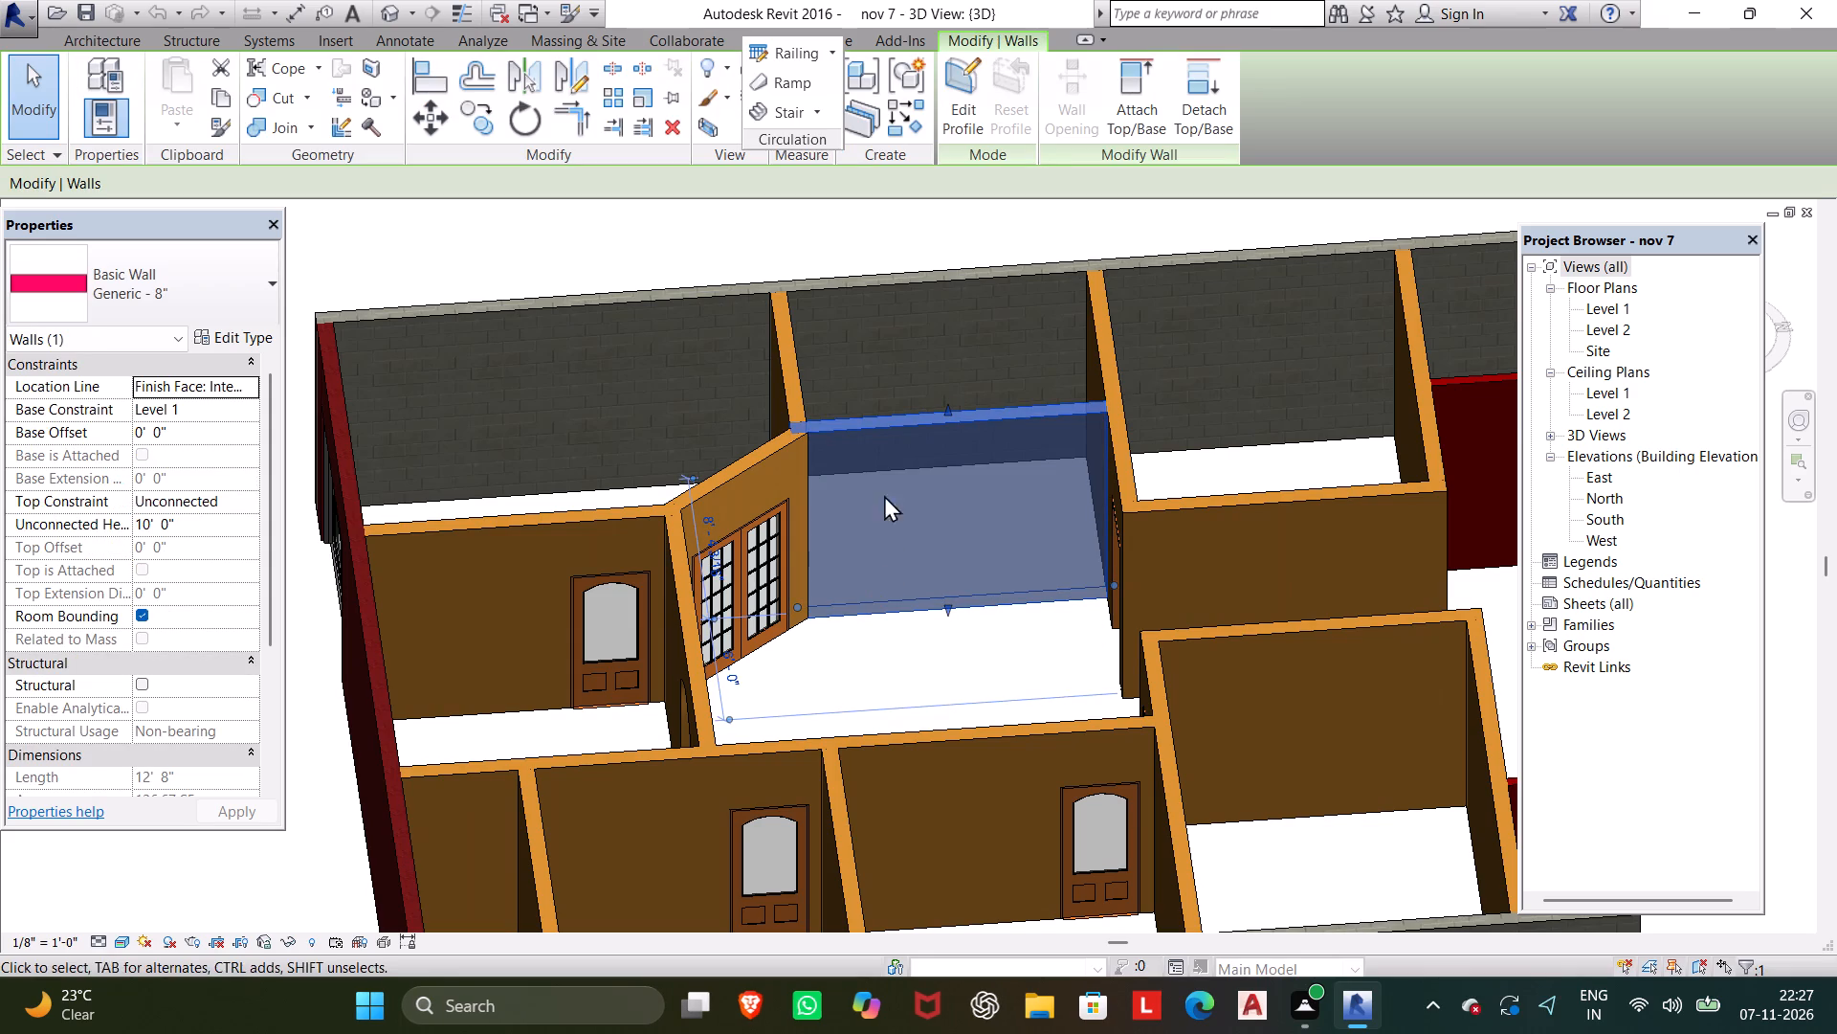
{"action": "left_click", "coordinate": [954, 87]}
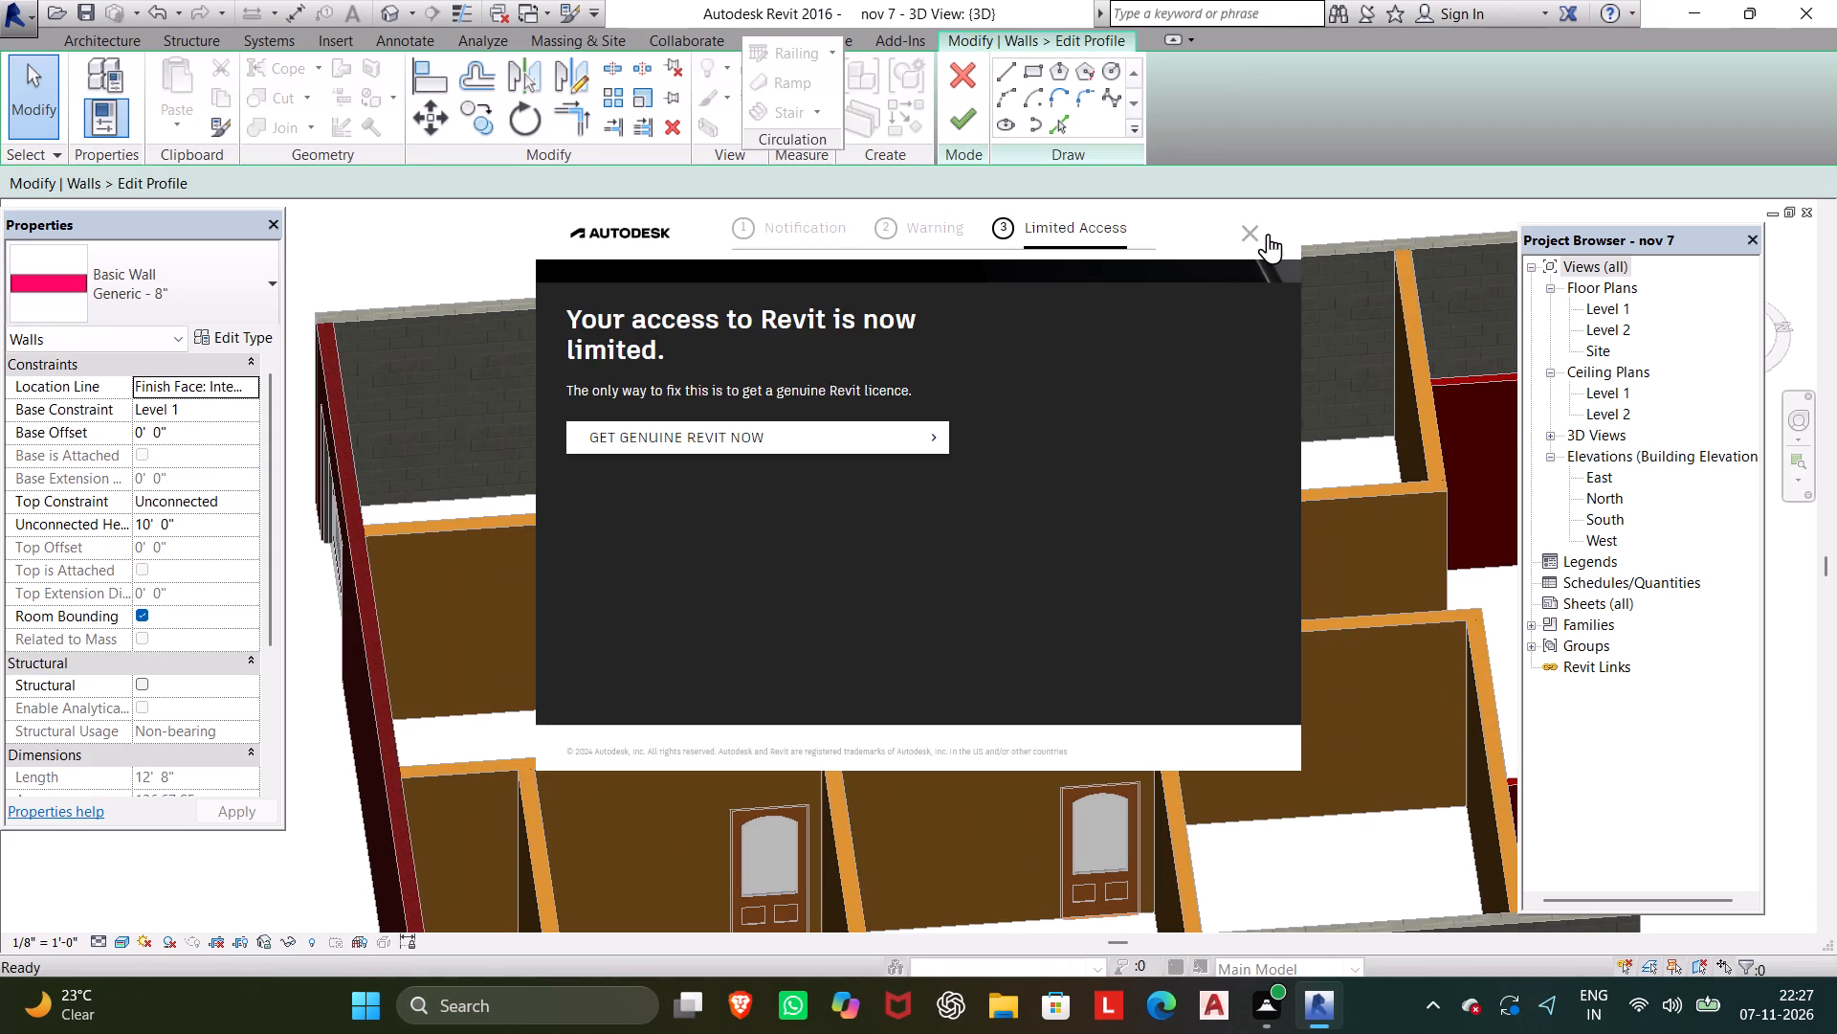
{"action": "left_click", "coordinate": [1250, 238]}
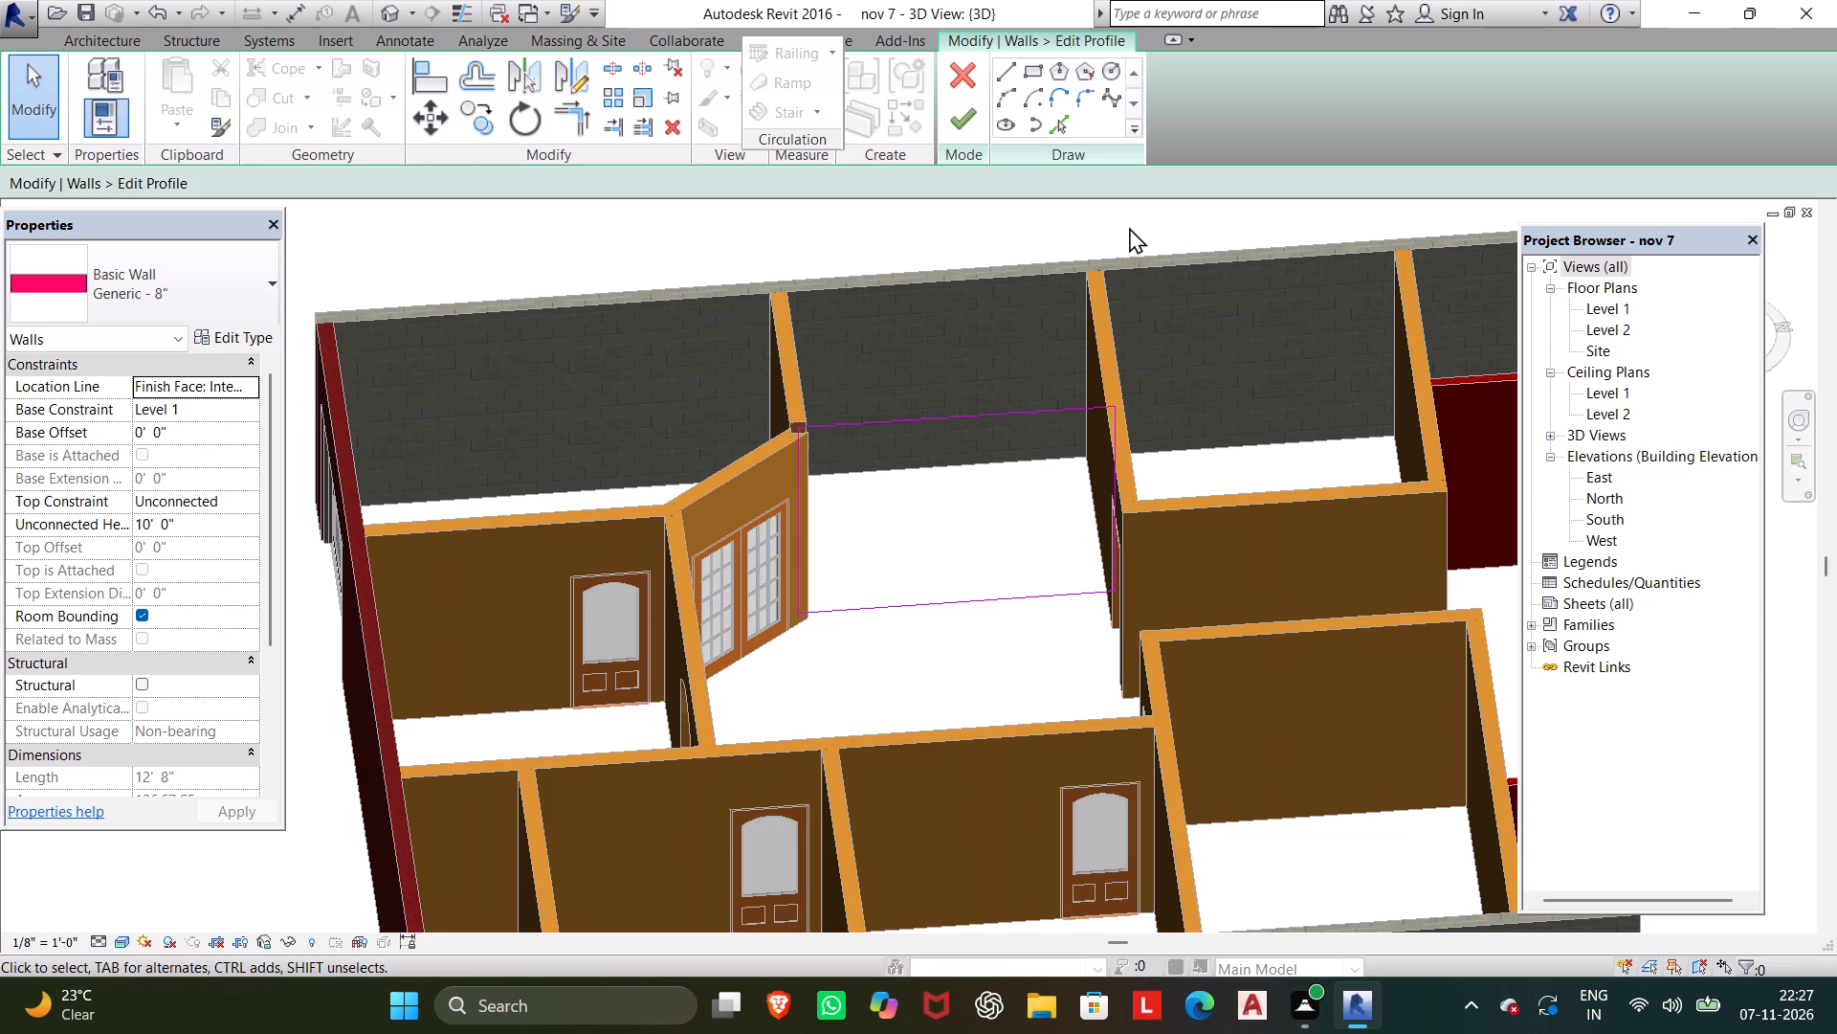
Sketch an arched doorway outline with a spline, starting and ending on the wall profile's bottom edge, near the double glass door end.
{"action": "left_click", "coordinate": [1030, 71]}
{"action": "scroll", "coordinate": [849, 613], "scroll_direction": "up", "scroll_amount": 6}
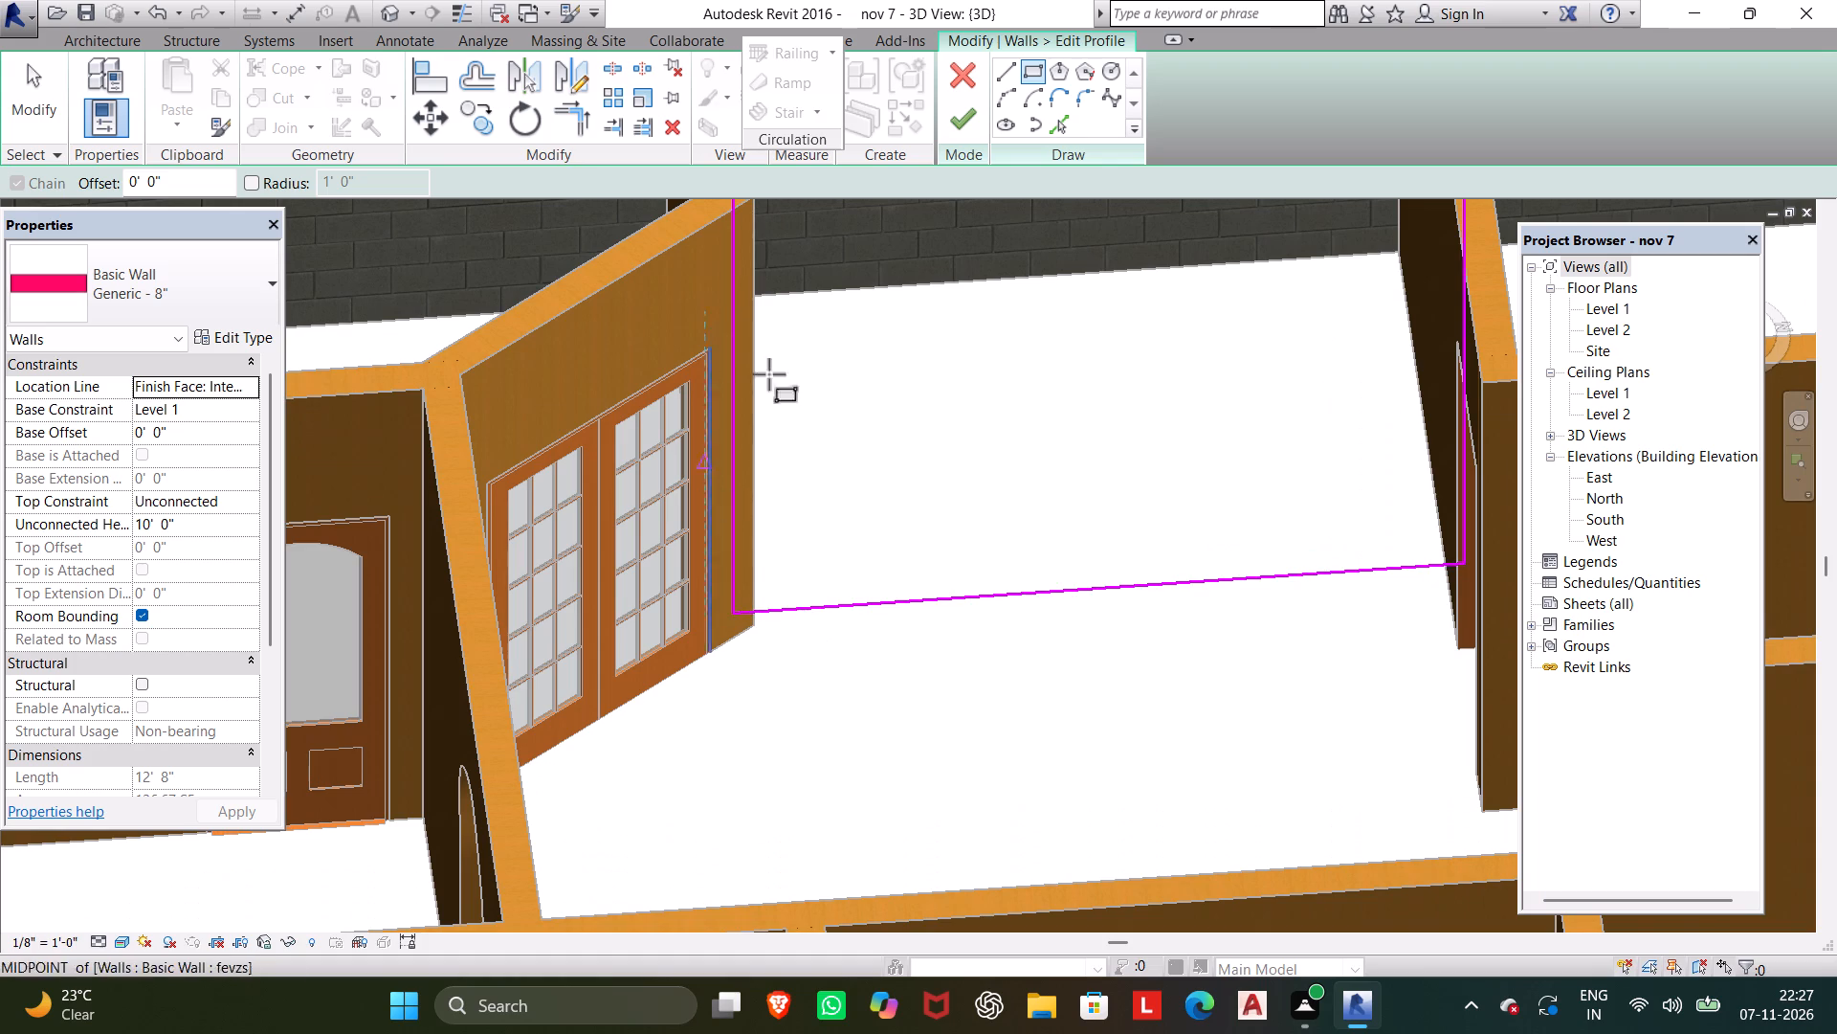
{"action": "left_click", "coordinate": [1102, 98]}
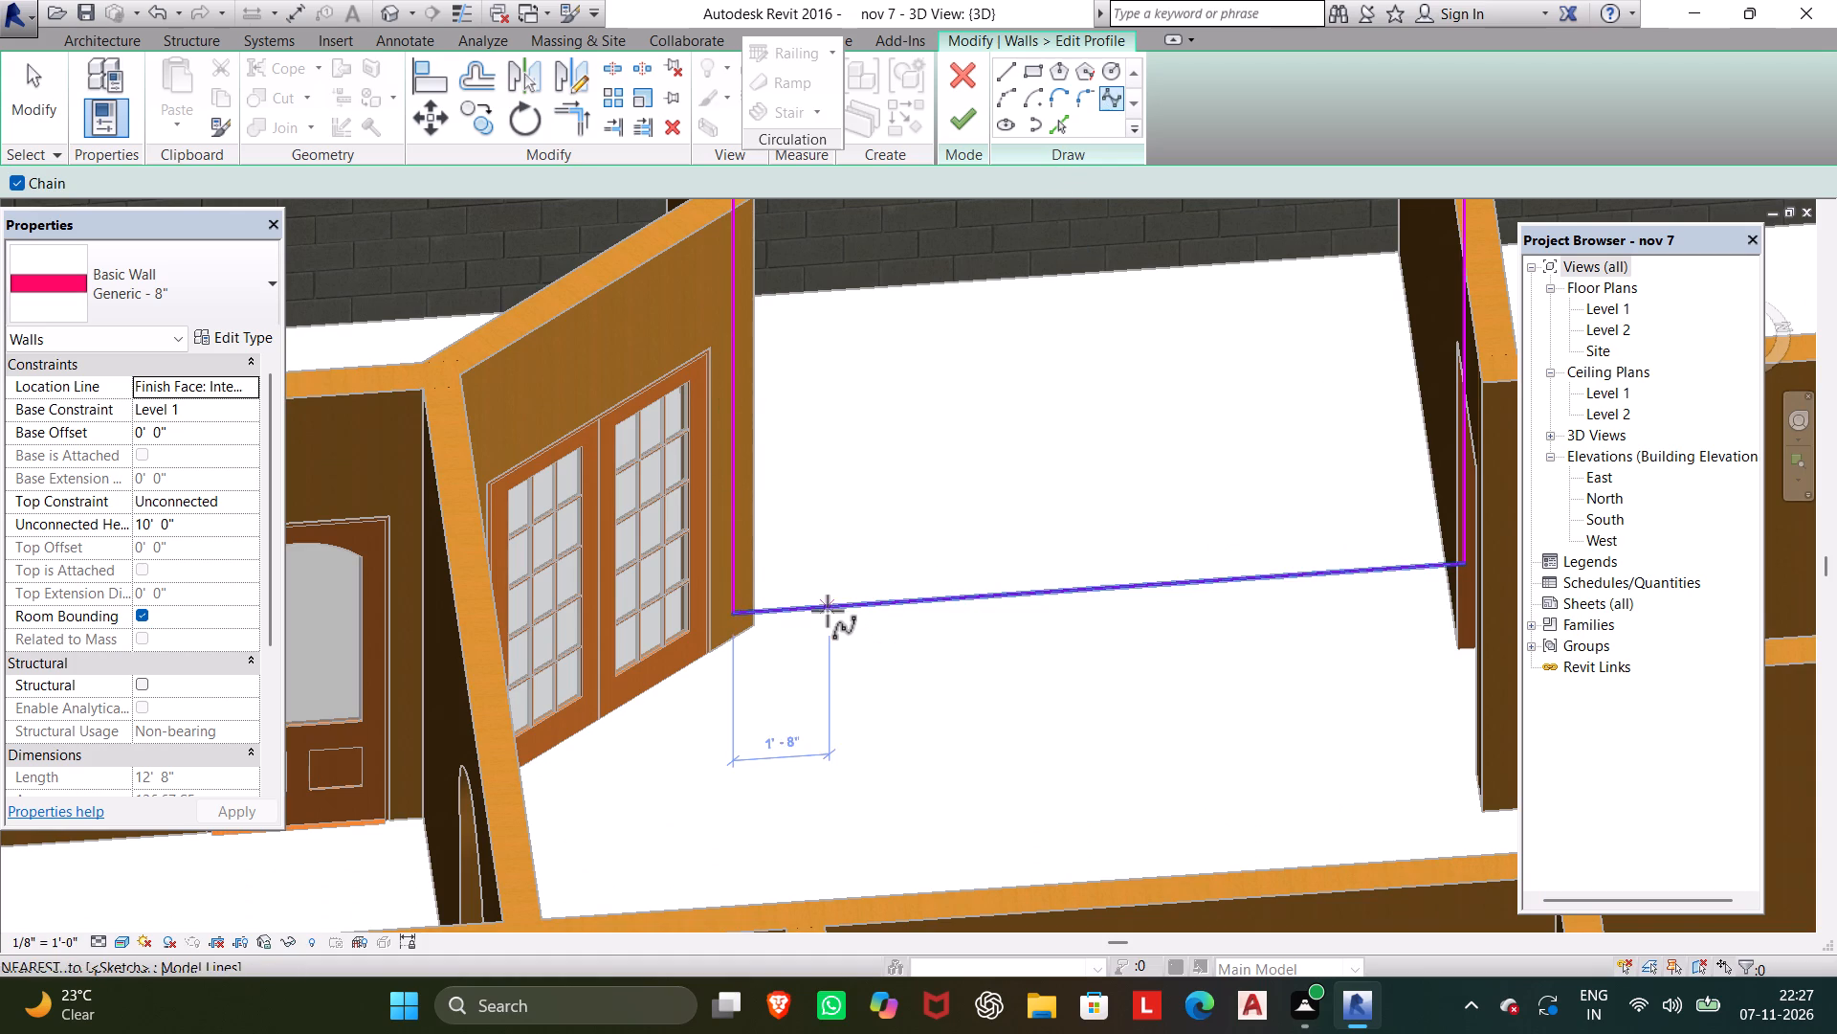
{"action": "left_click", "coordinate": [799, 610]}
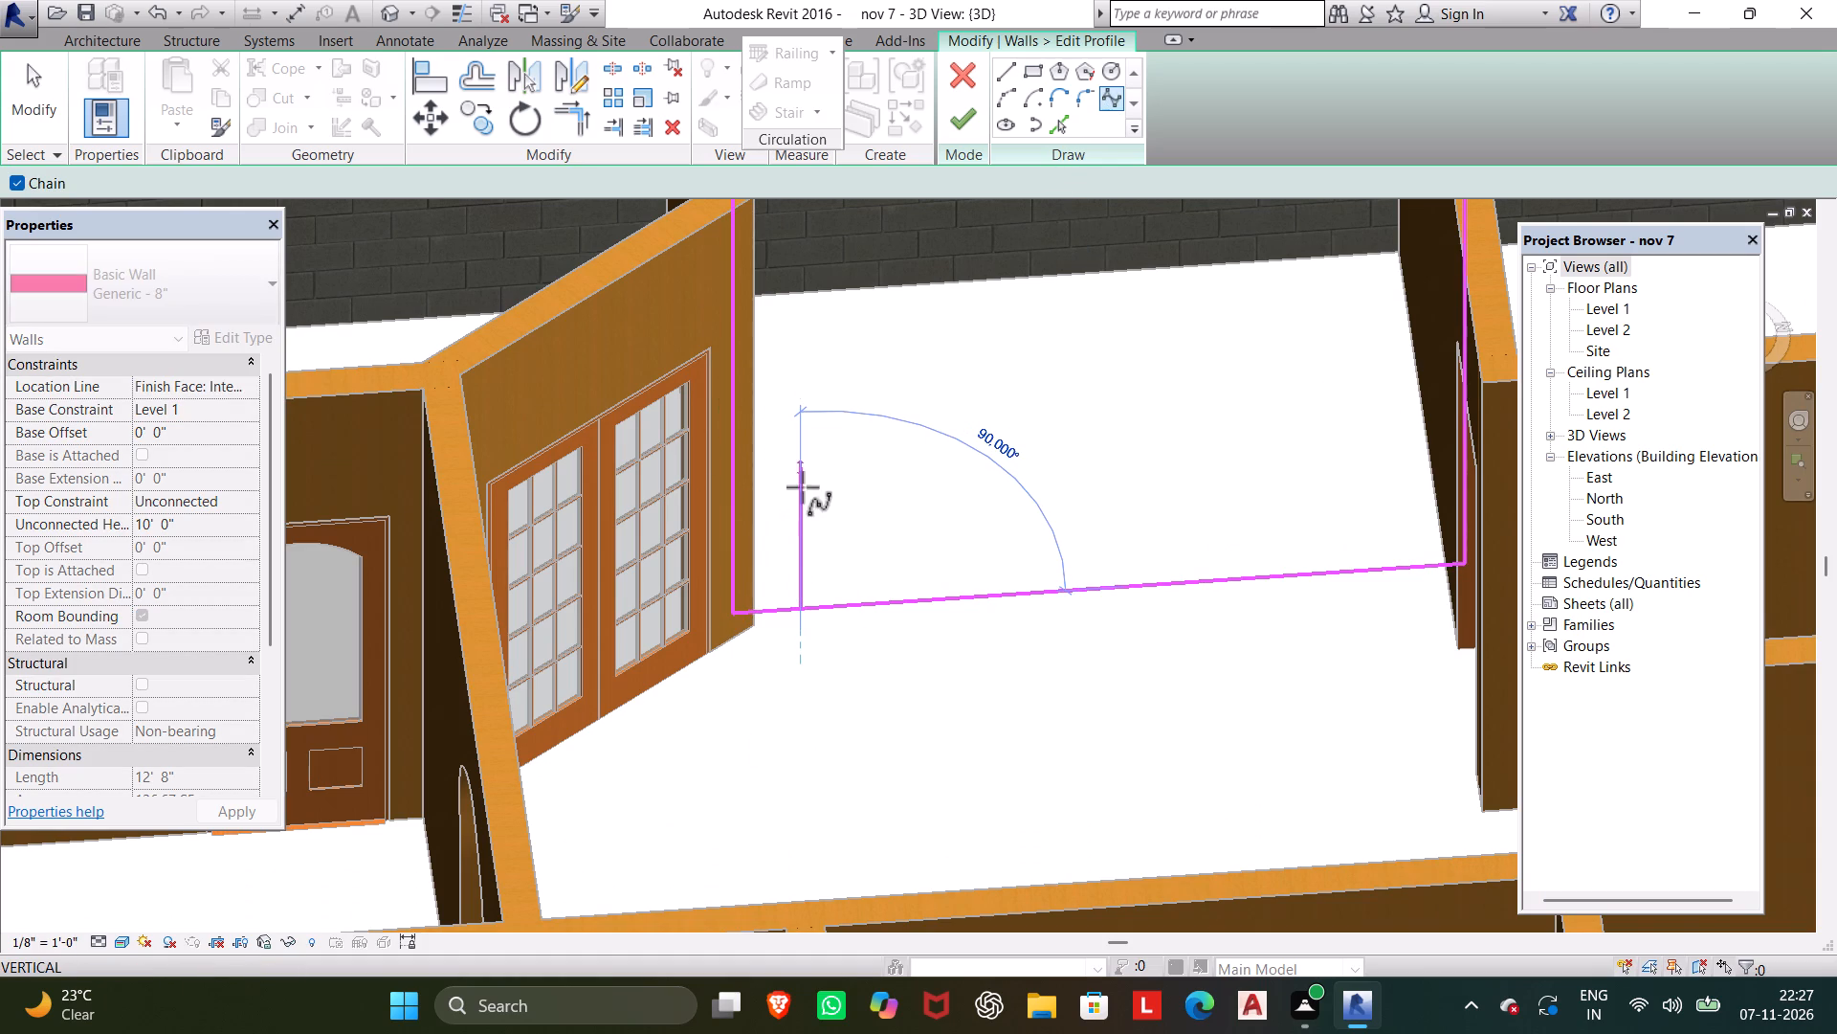
{"action": "left_click", "coordinate": [792, 550]}
{"action": "left_click", "coordinate": [792, 500]}
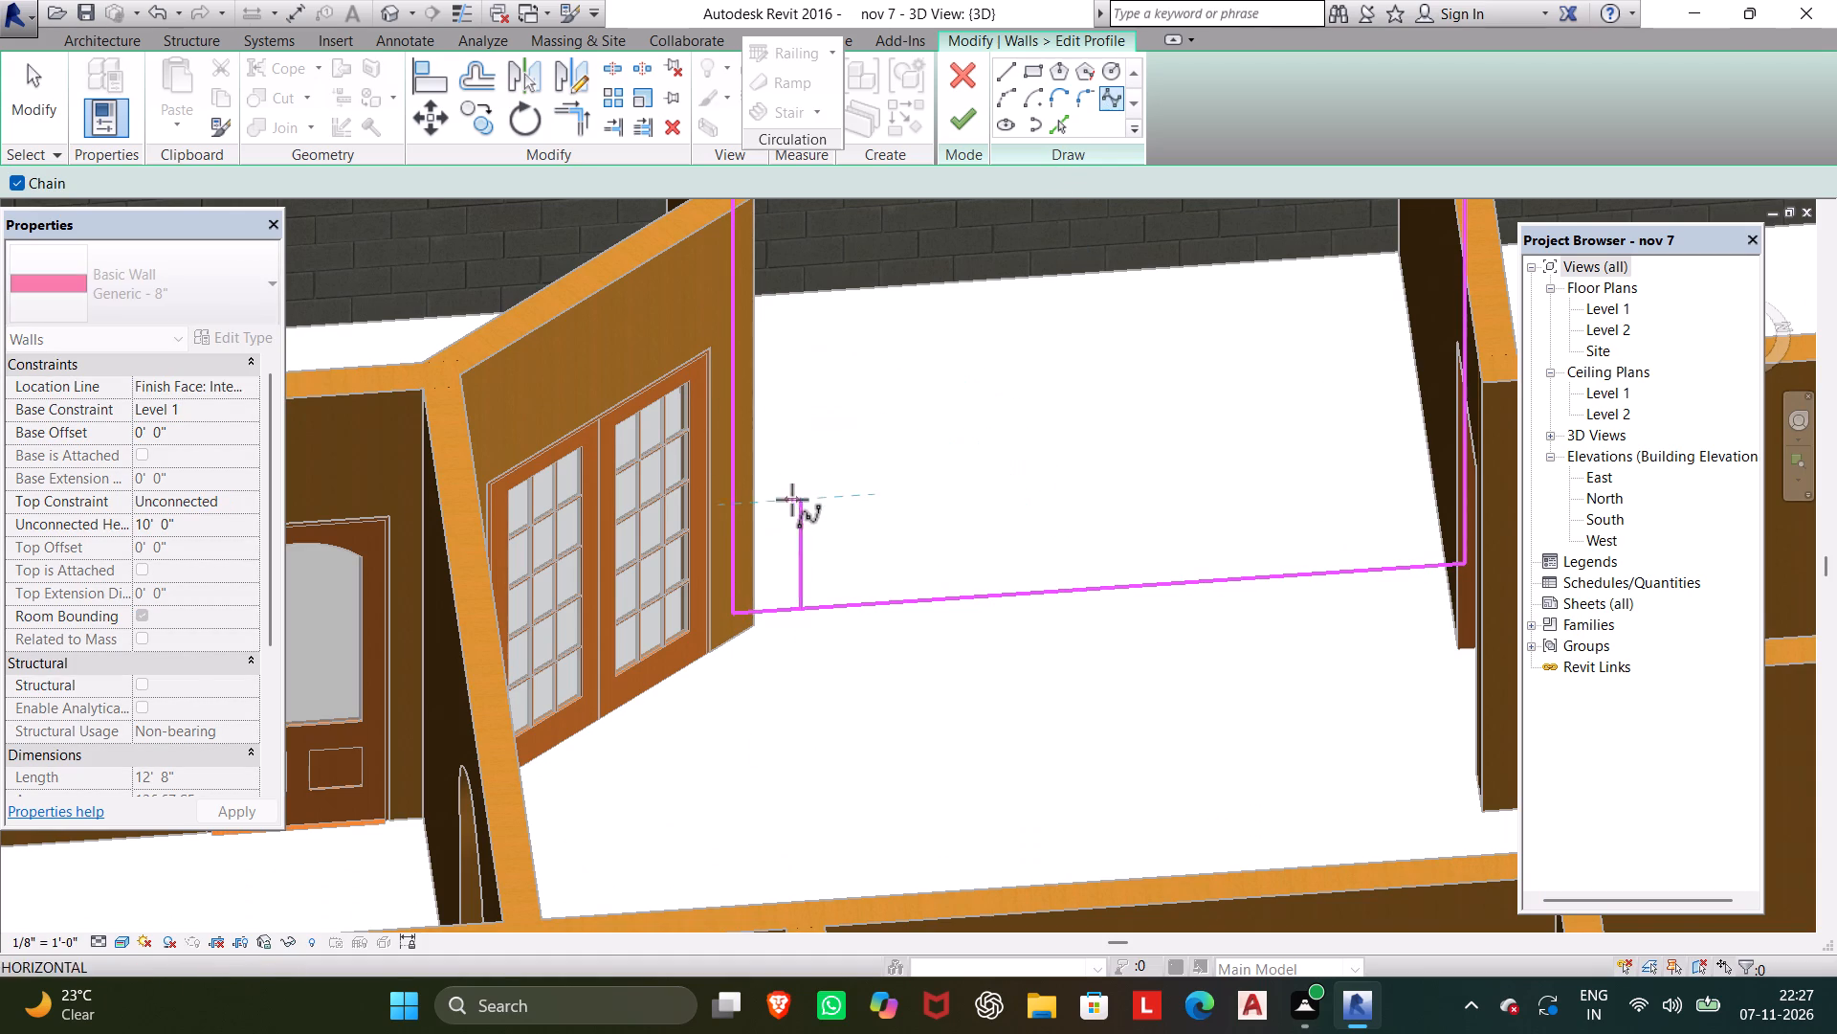
{"action": "left_click", "coordinate": [798, 439]}
{"action": "left_click", "coordinate": [804, 403]}
{"action": "scroll", "coordinate": [784, 351], "scroll_direction": "down", "scroll_amount": 2}
{"action": "middle_click_drag", "start_coordinate": [784, 351], "coordinate": [808, 429]}
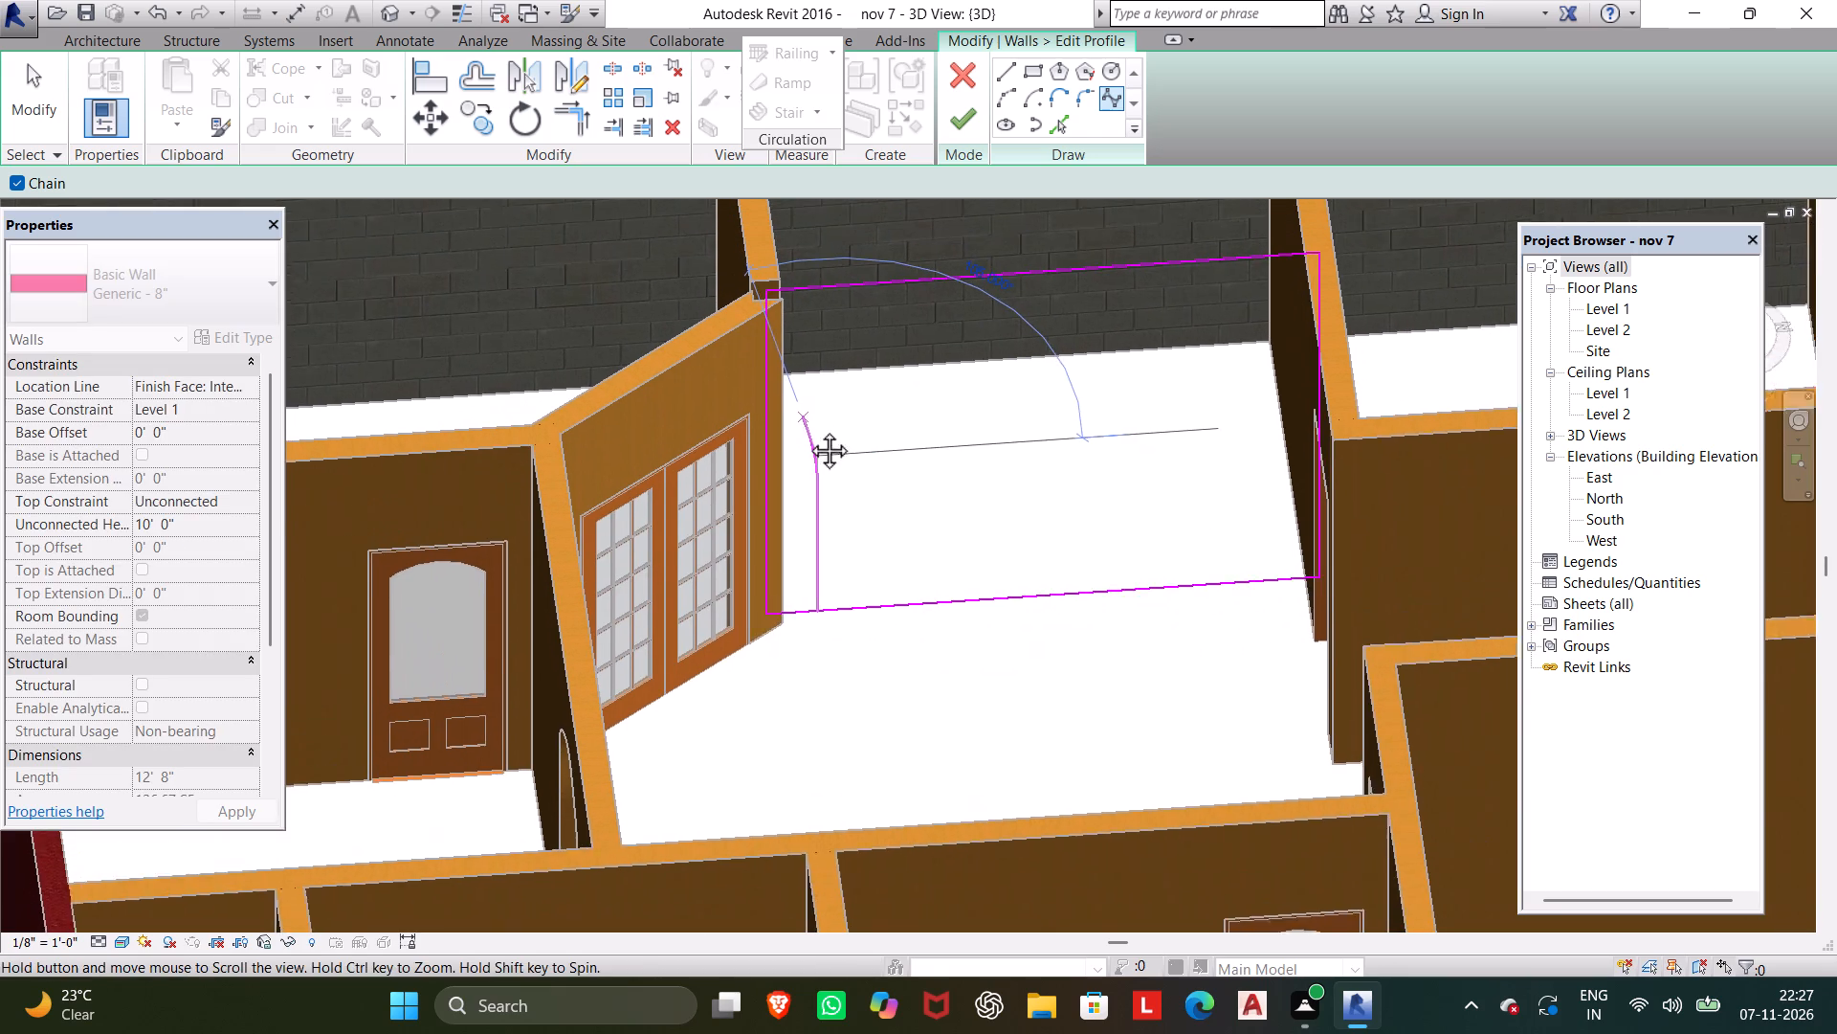
{"action": "middle_click_drag", "start_coordinate": [808, 429], "coordinate": [809, 478]}
{"action": "left_click", "coordinate": [808, 473]}
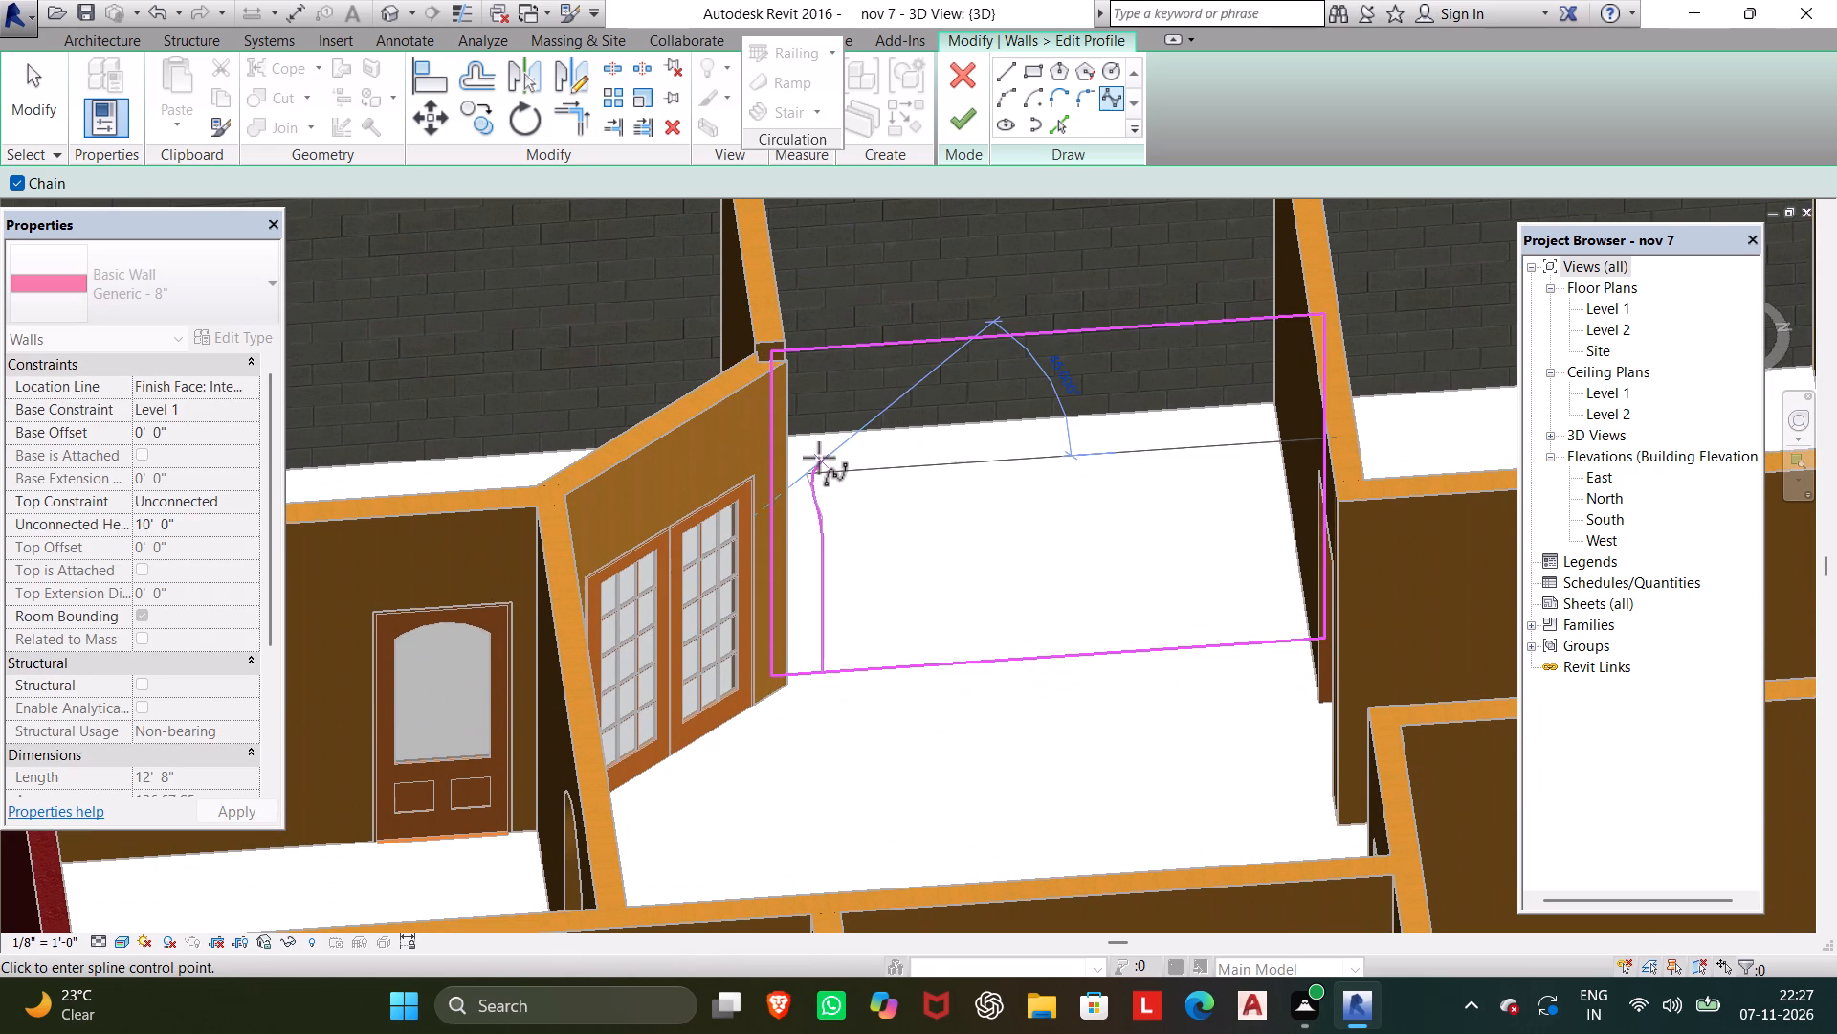
{"action": "left_click", "coordinate": [903, 399]}
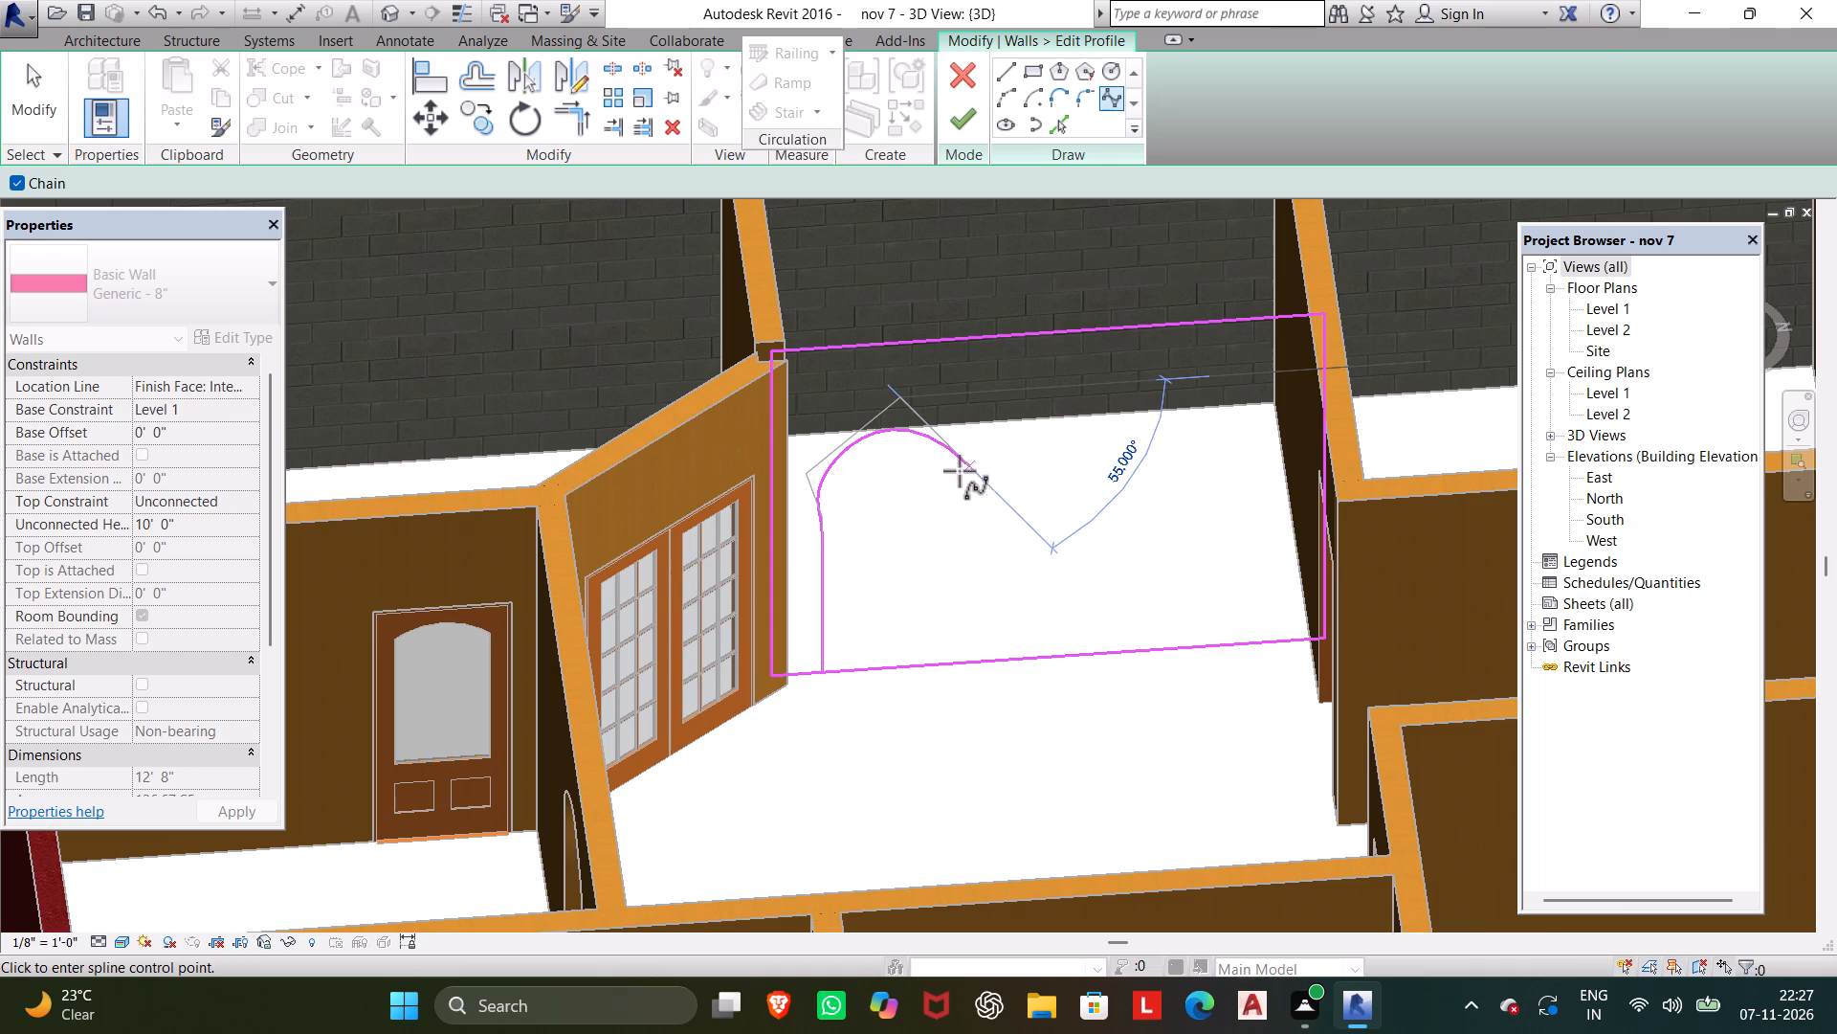
{"action": "left_click", "coordinate": [963, 471]}
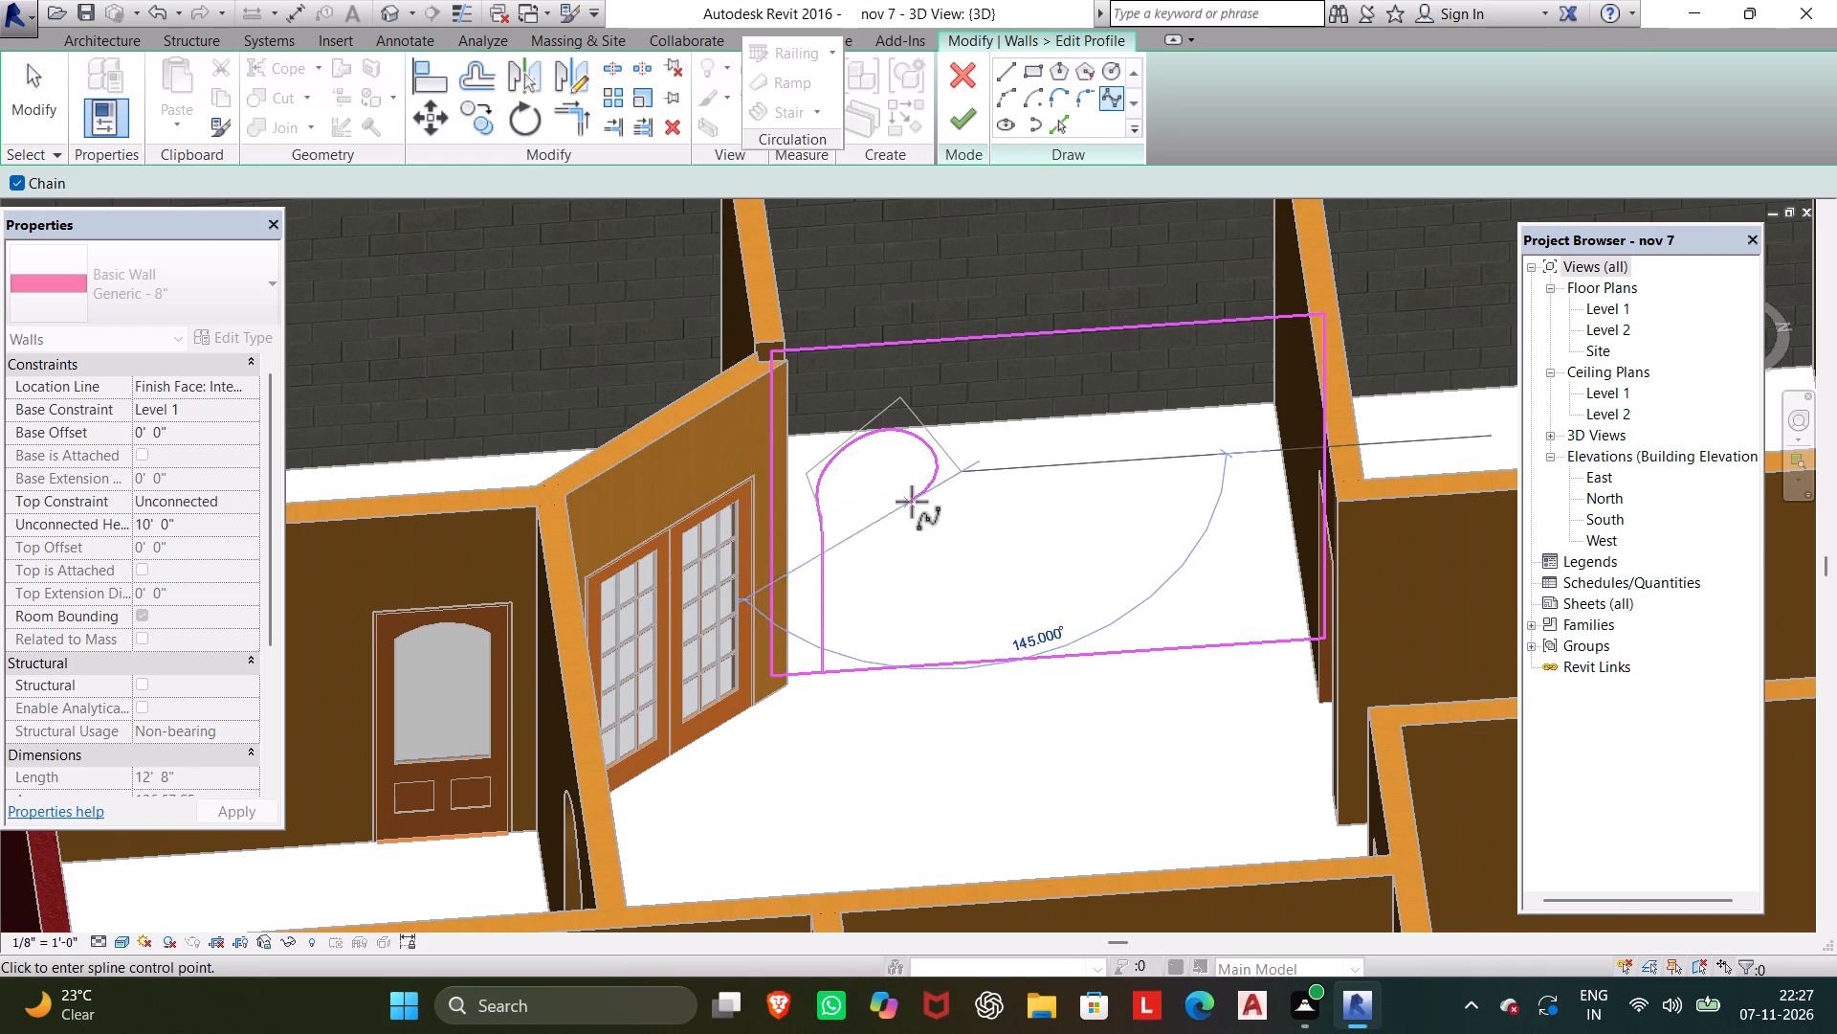
{"action": "left_click", "coordinate": [943, 502]}
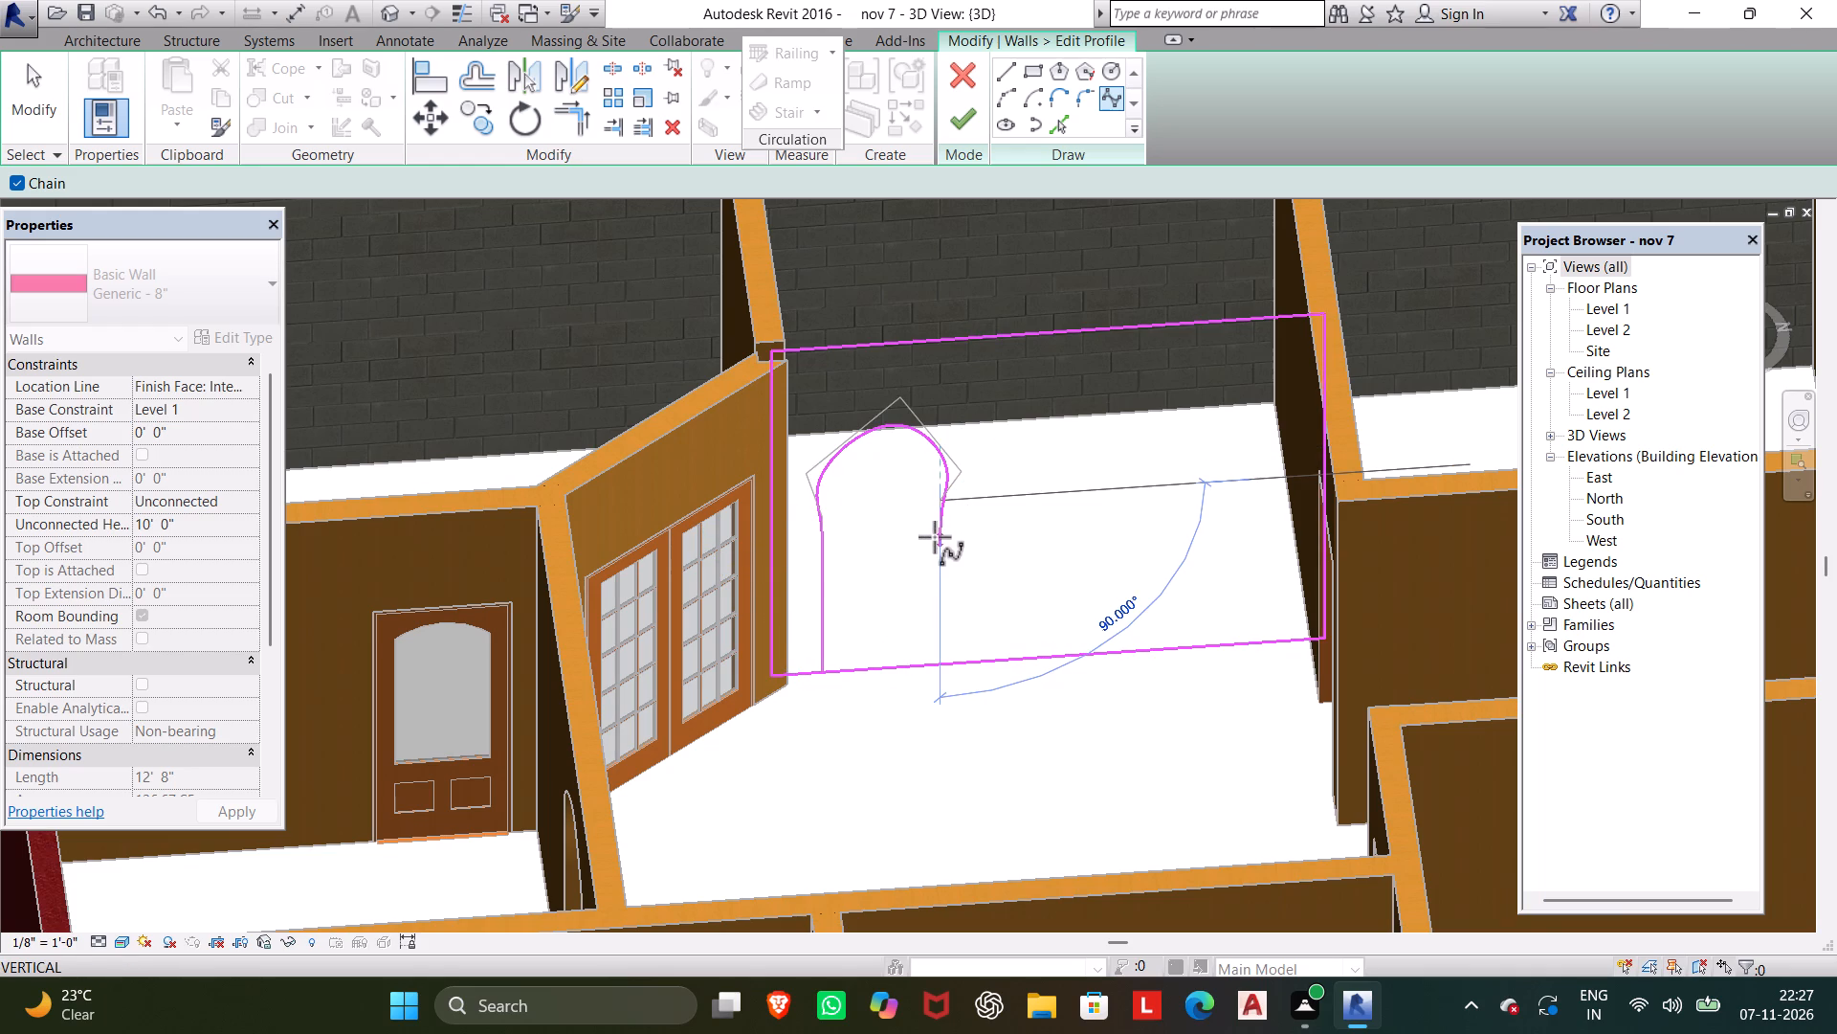
{"action": "left_click", "coordinate": [935, 523]}
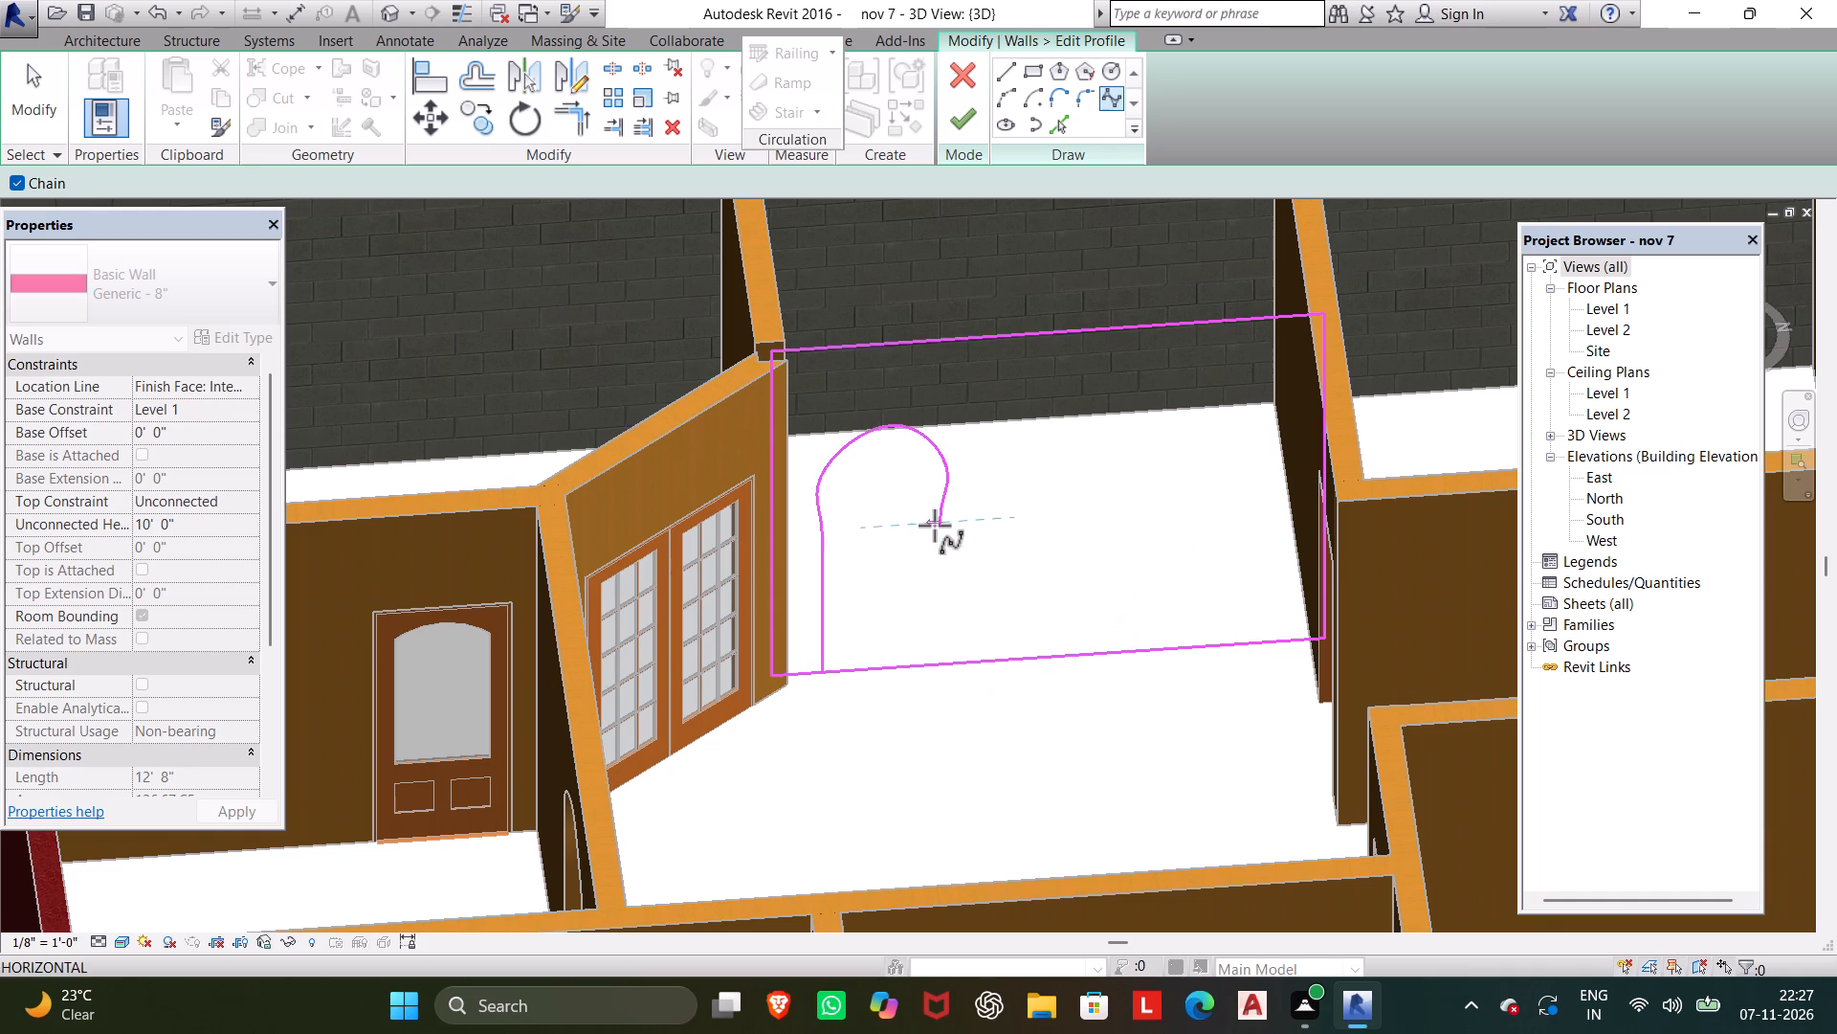
{"action": "left_click", "coordinate": [949, 660]}
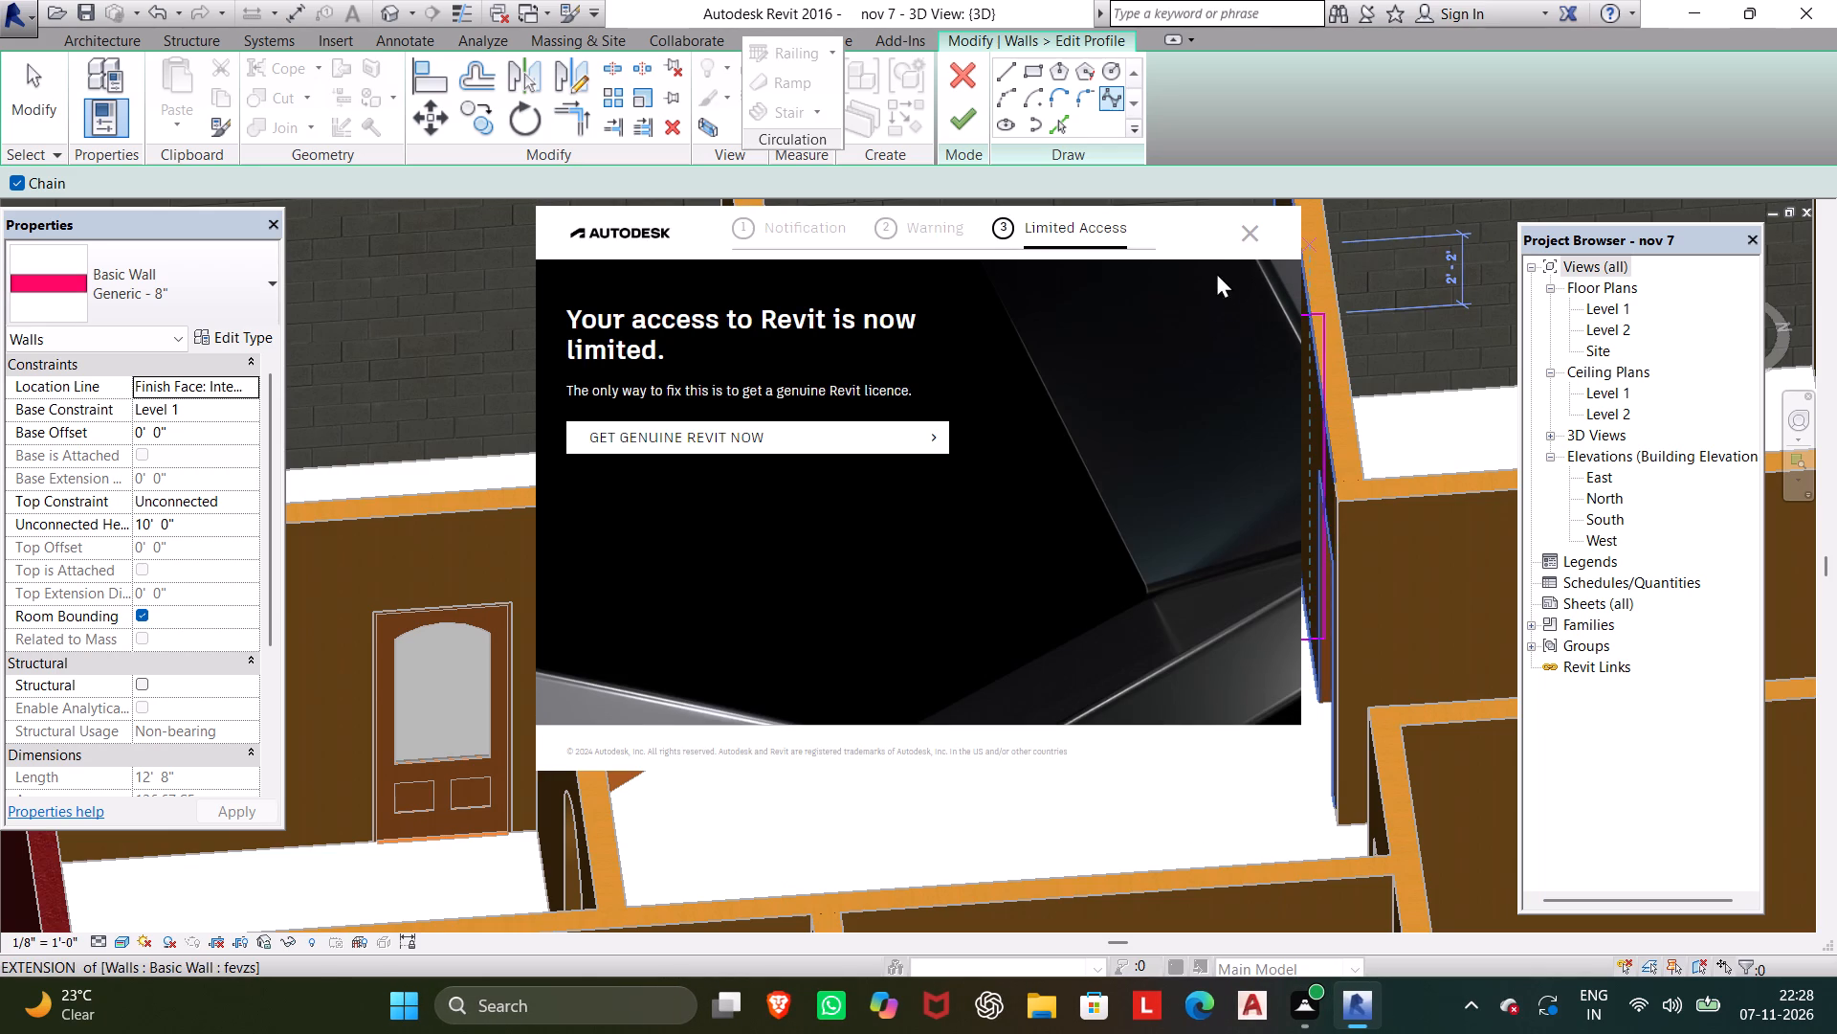
{"action": "left_click", "coordinate": [1248, 225]}
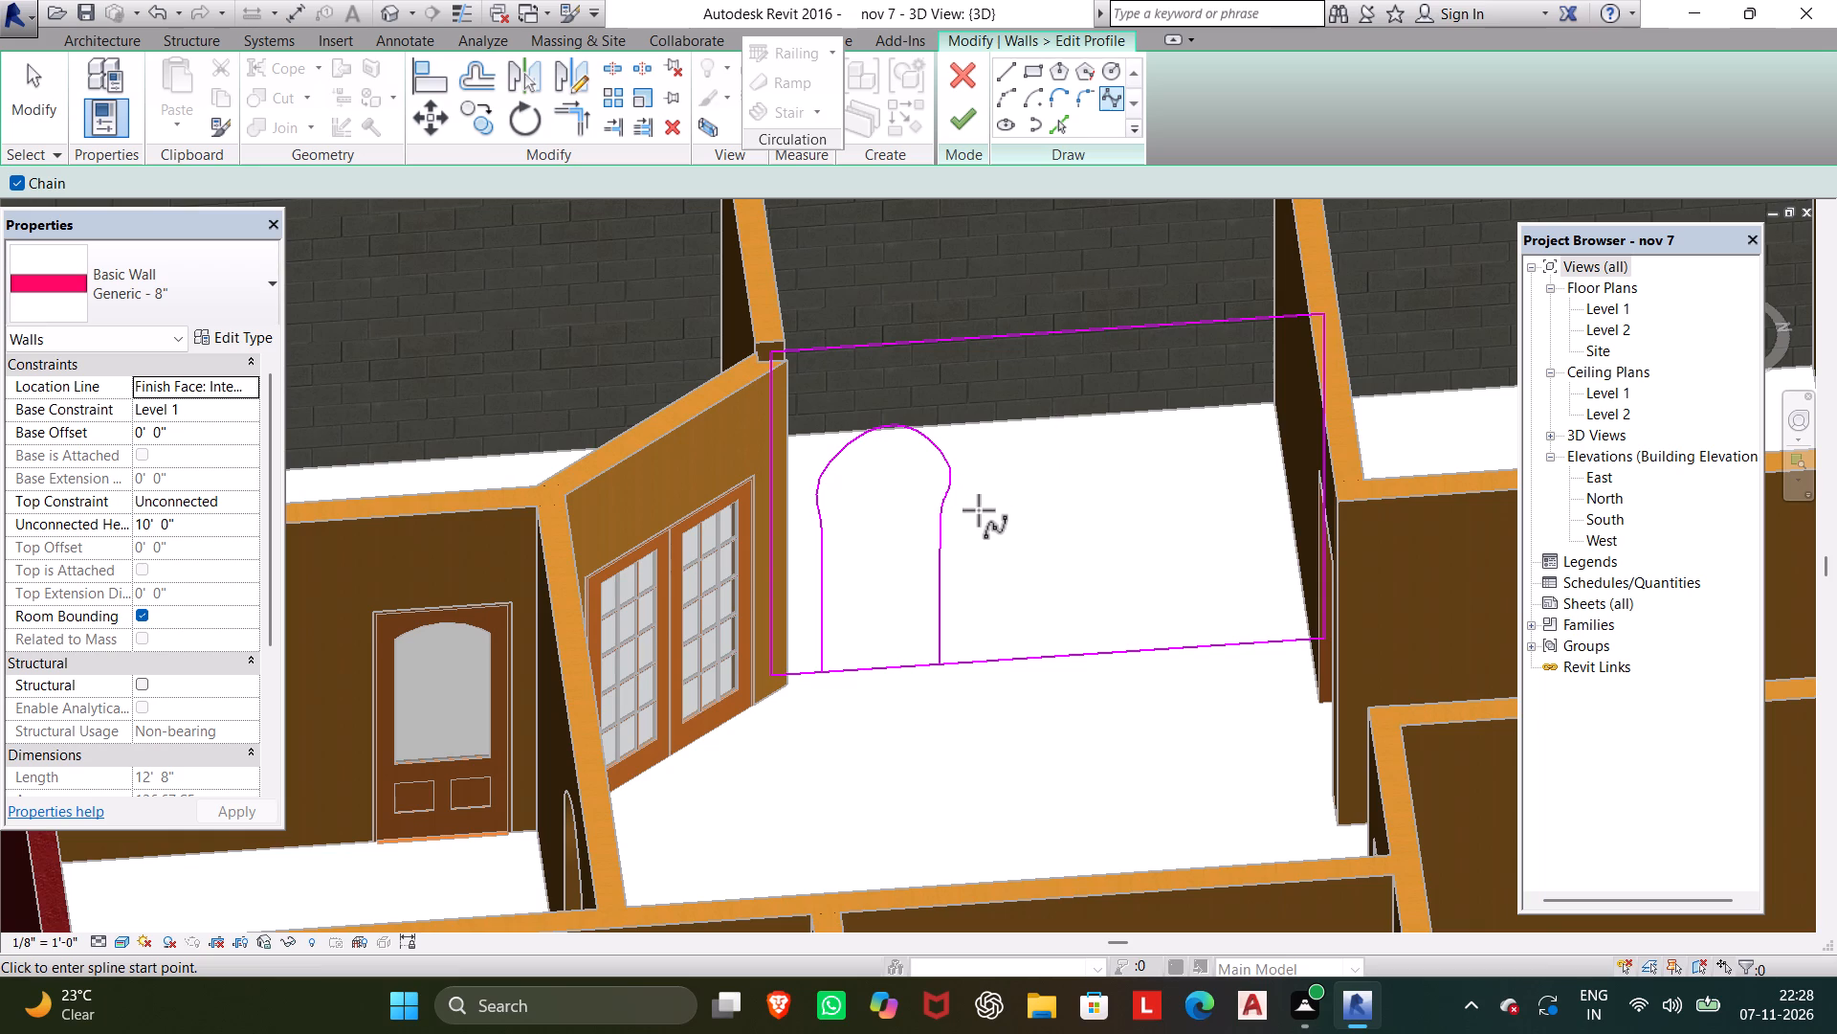
{"action": "left_click", "coordinate": [1039, 497]}
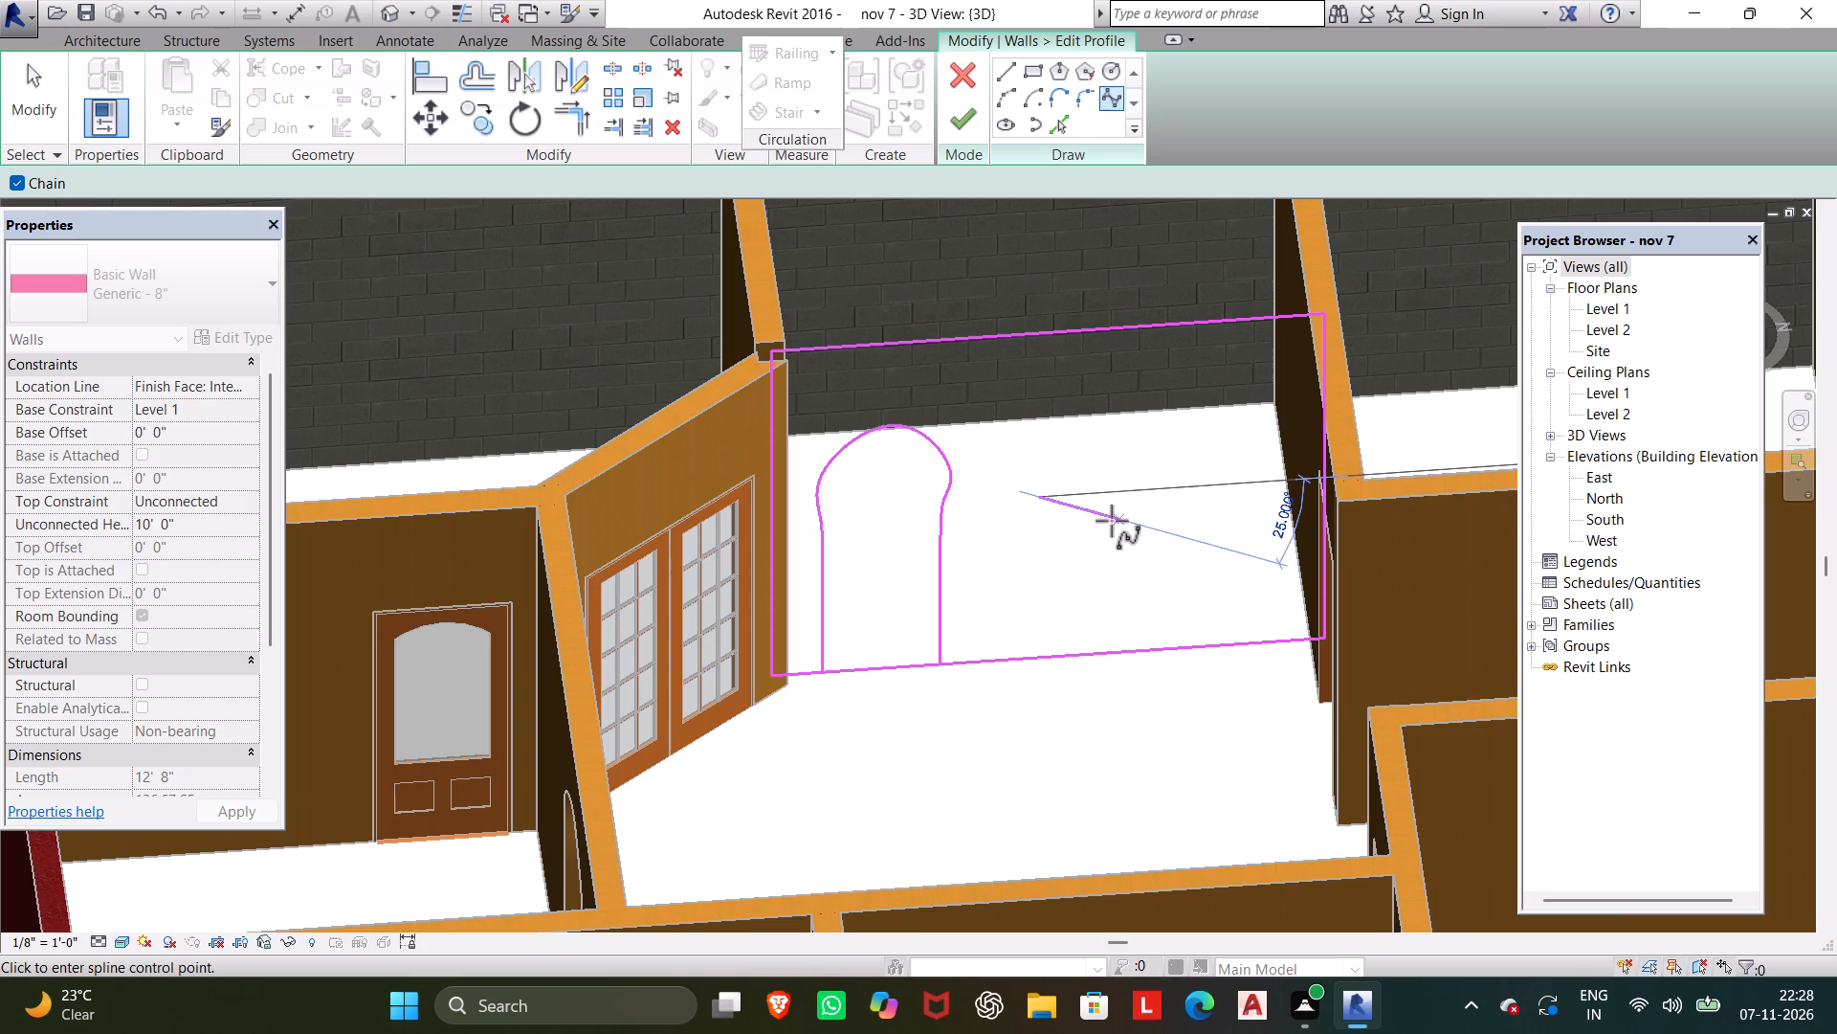
{"action": "key", "text": "Escape"}
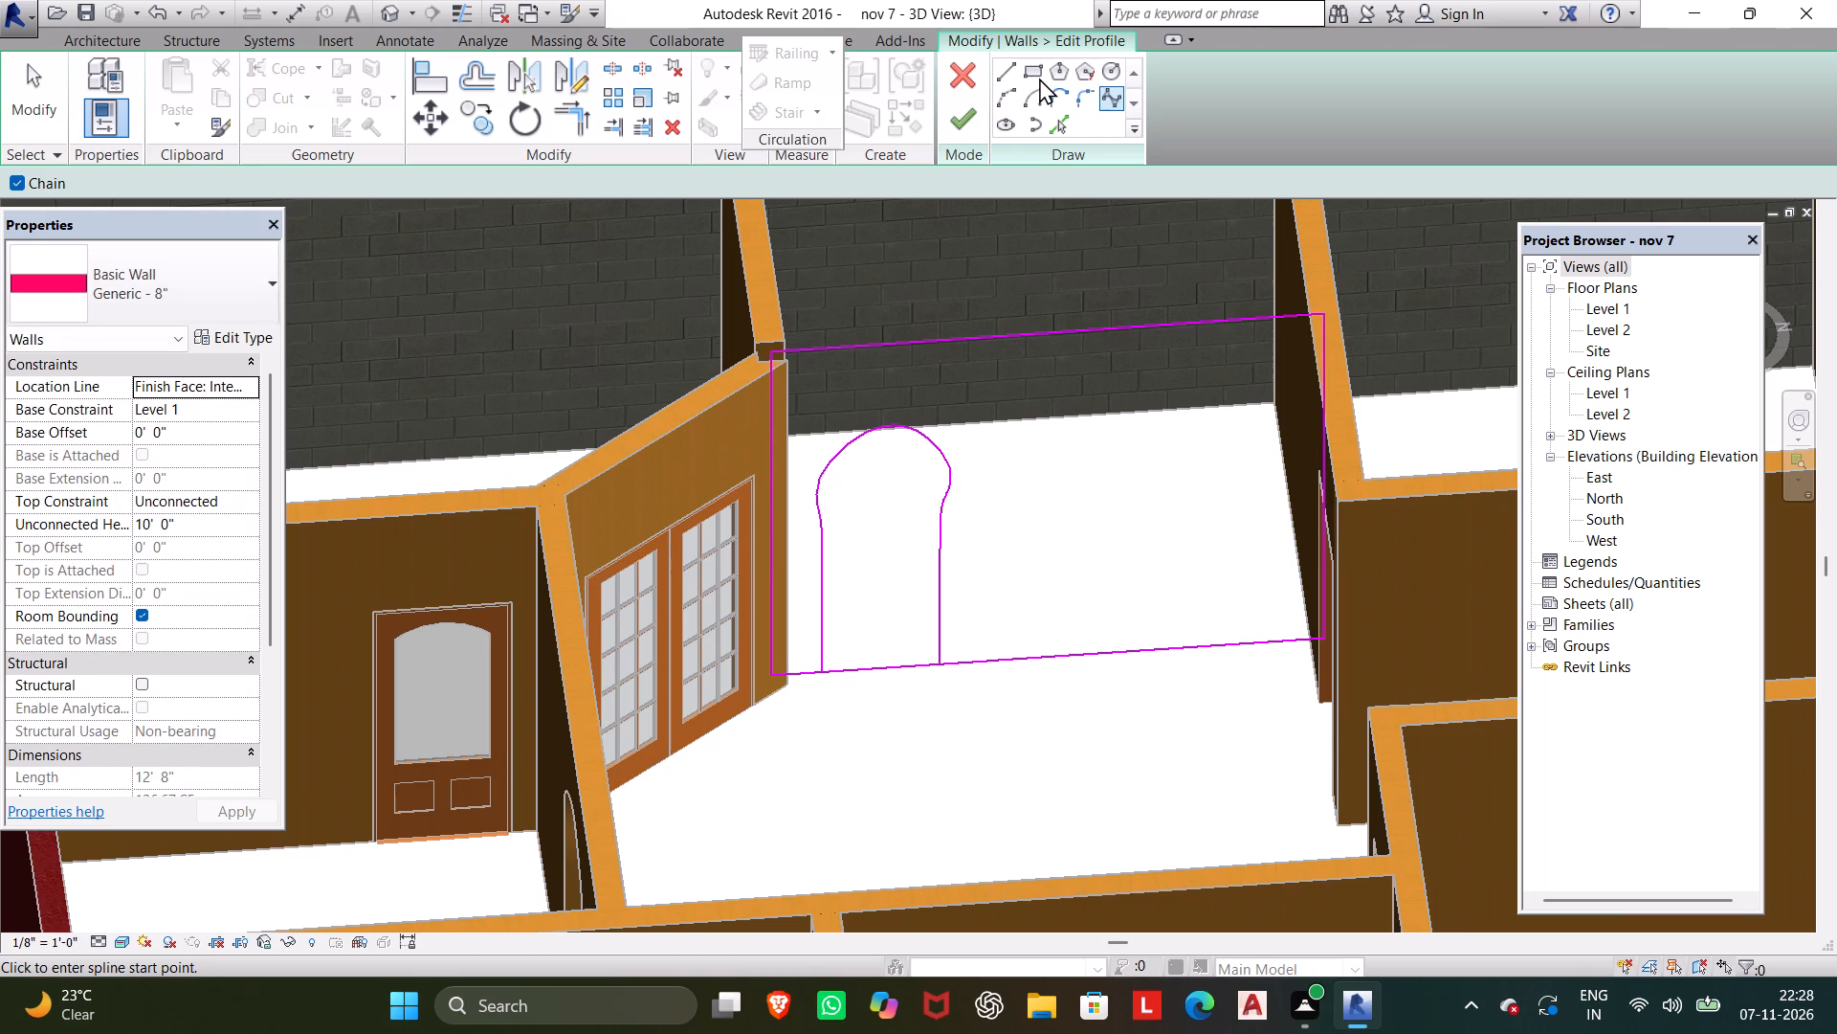
Sketch a rectangular opening about 2' 7" high in the wall profile, between the arched outline and the wall's far end.
{"action": "left_click", "coordinate": [1039, 78]}
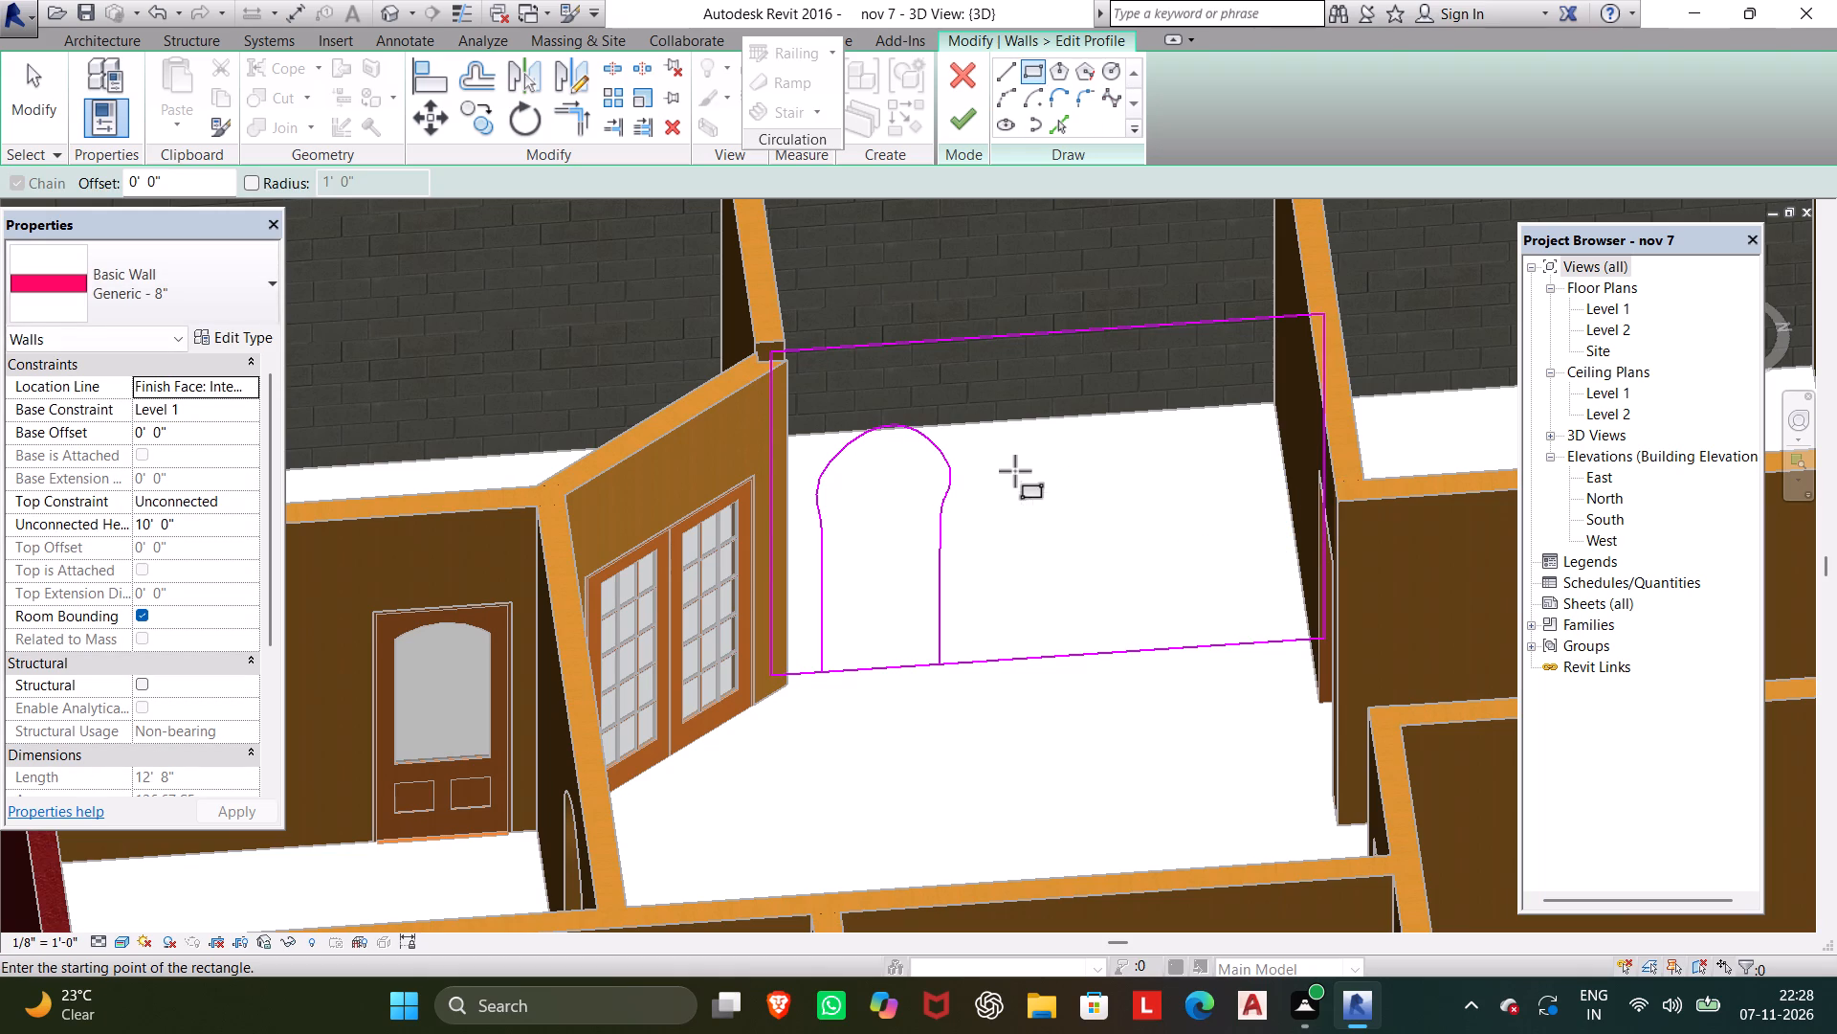
{"action": "left_click", "coordinate": [1015, 471]}
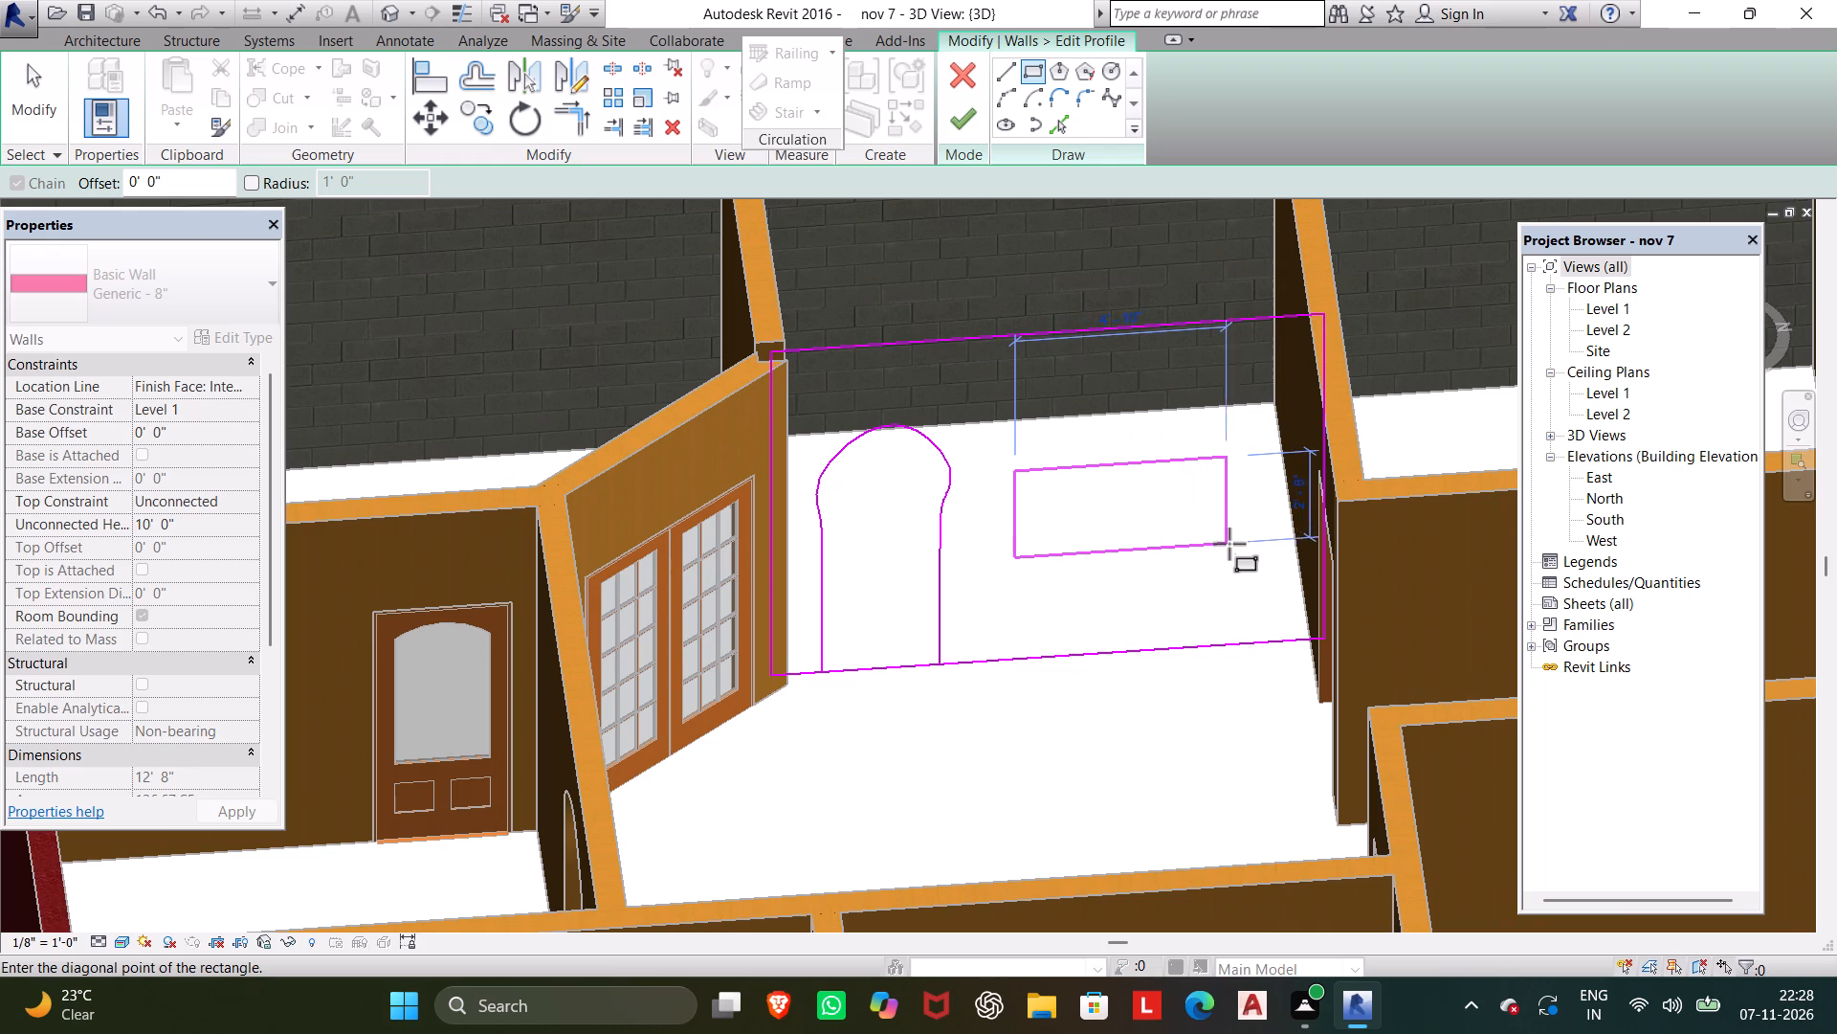
{"action": "left_click", "coordinate": [1302, 534]}
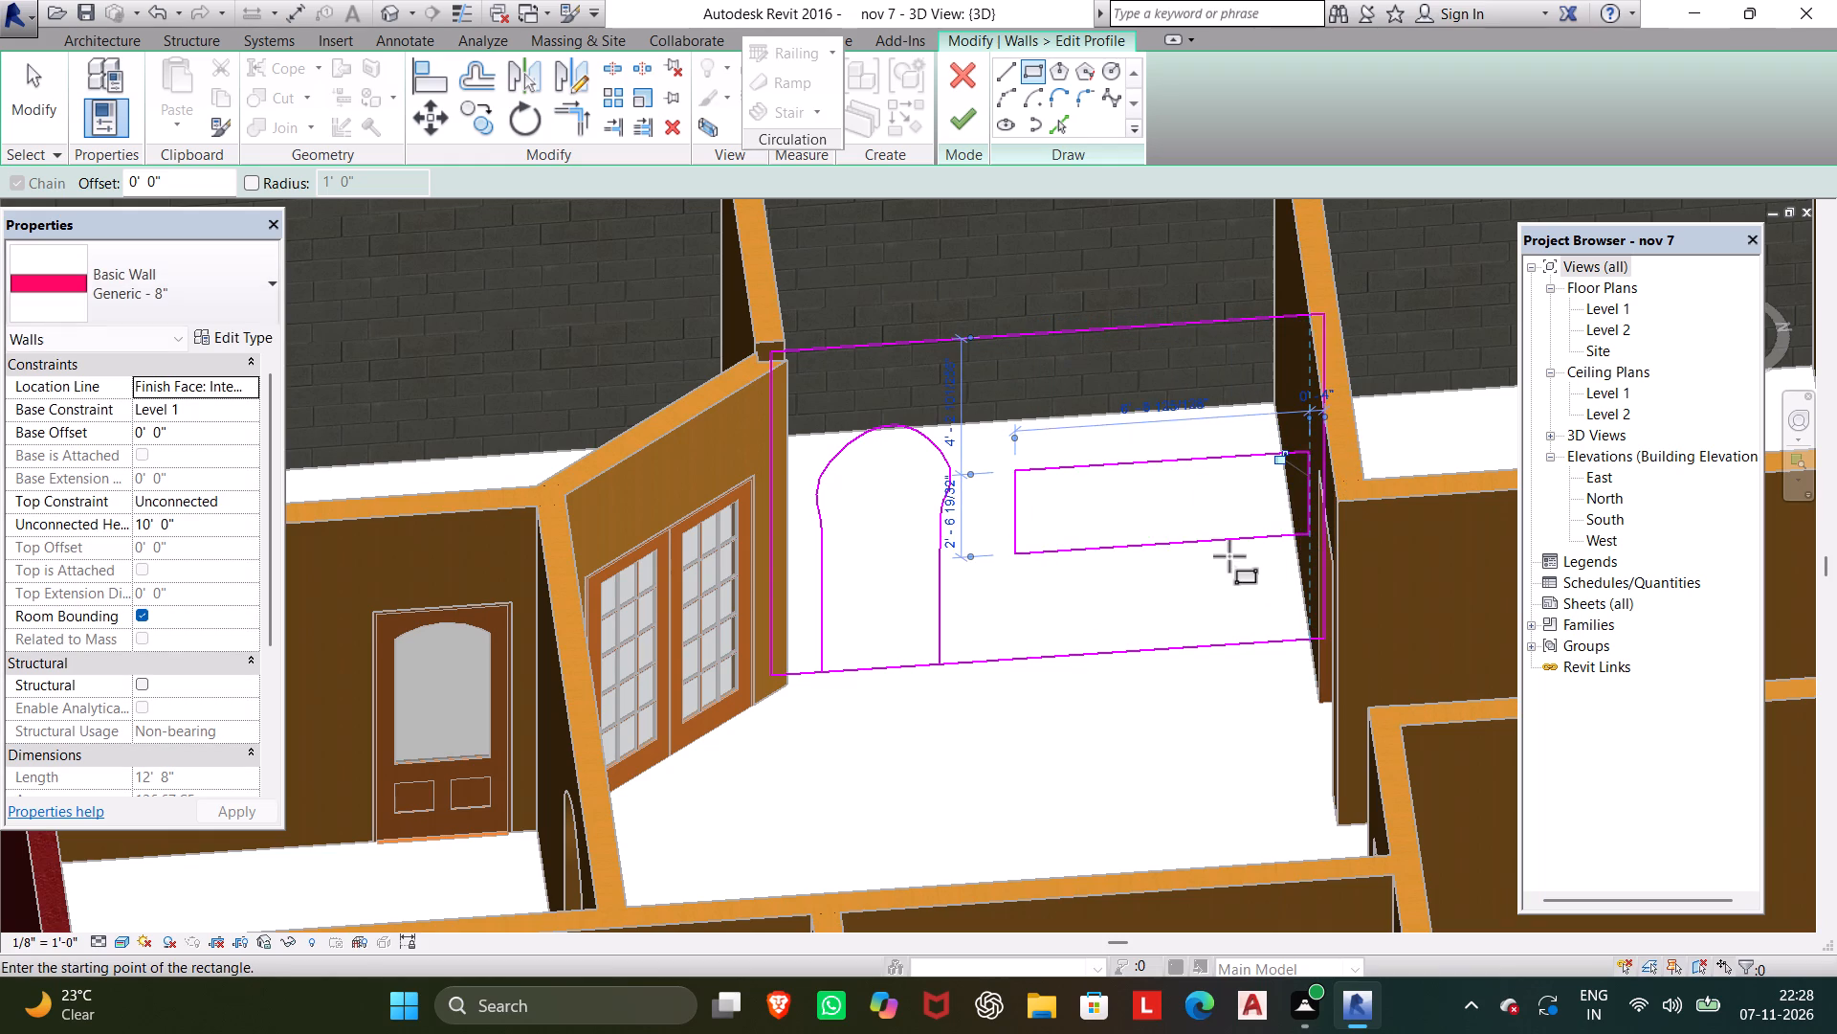
{"action": "key", "text": "Escape"}
{"action": "key", "text": "Escape"}
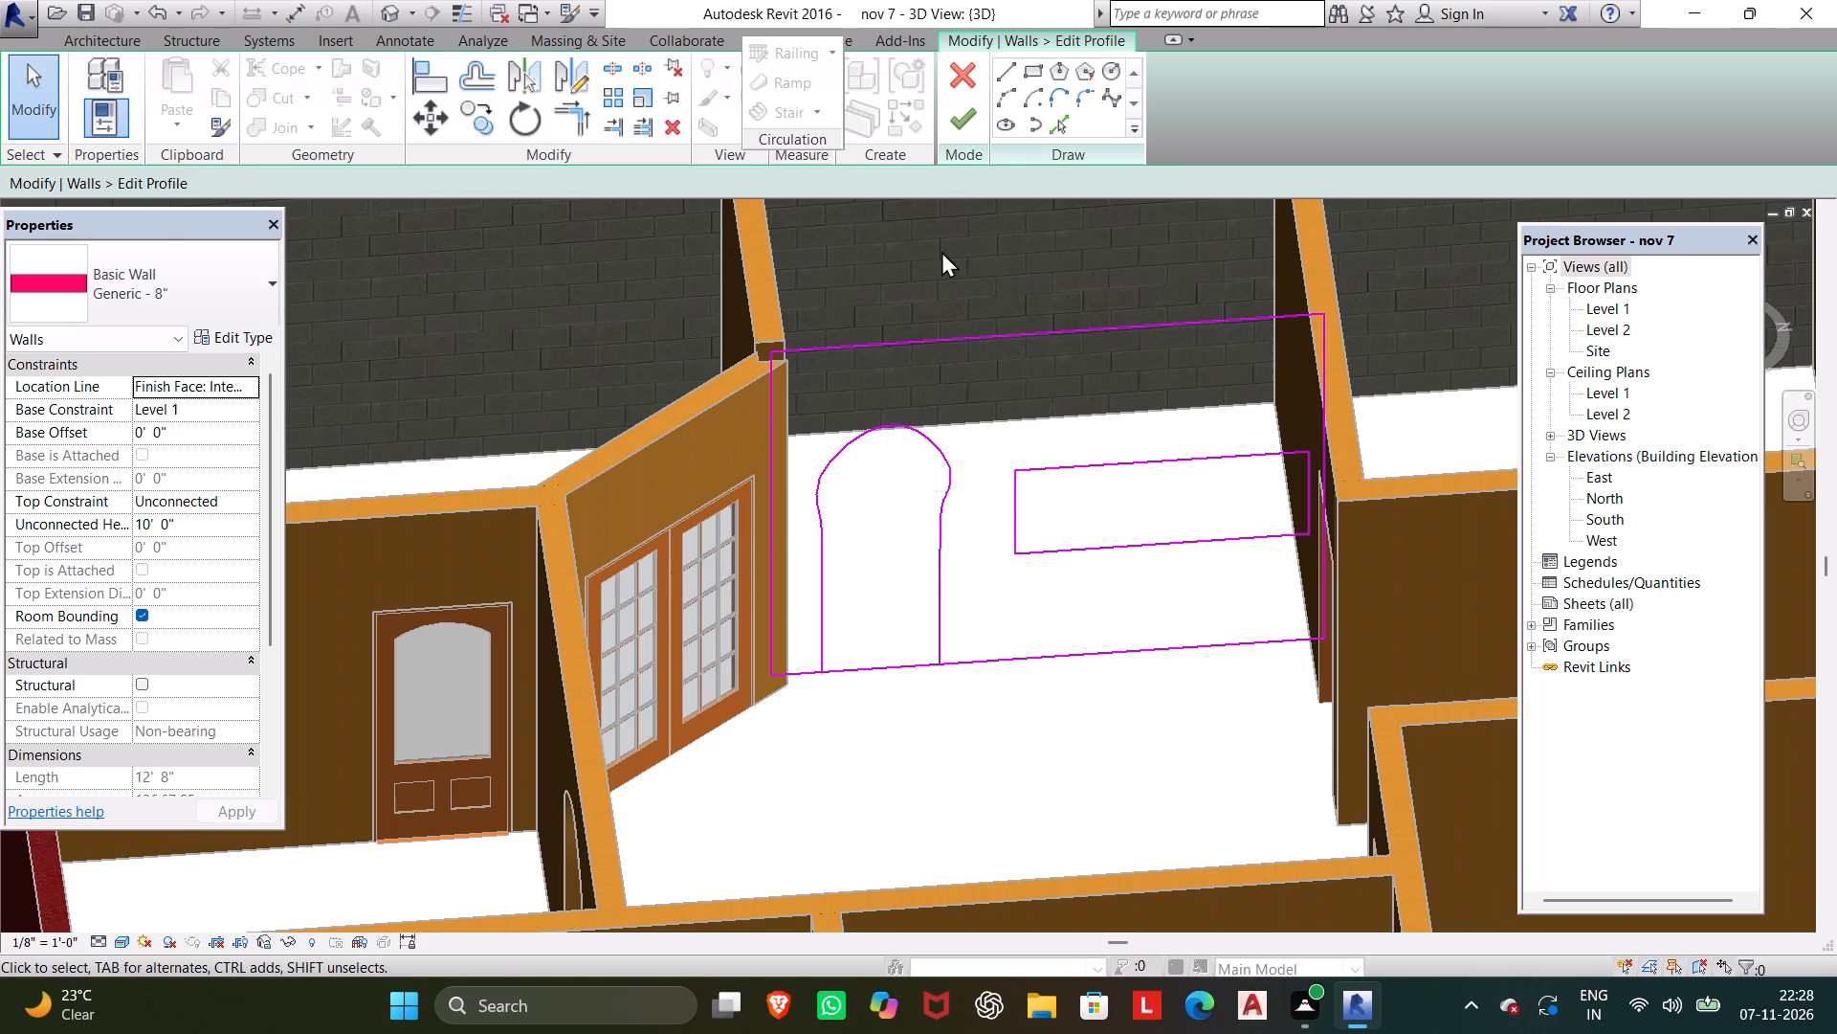
{"action": "key", "text": "Escape"}
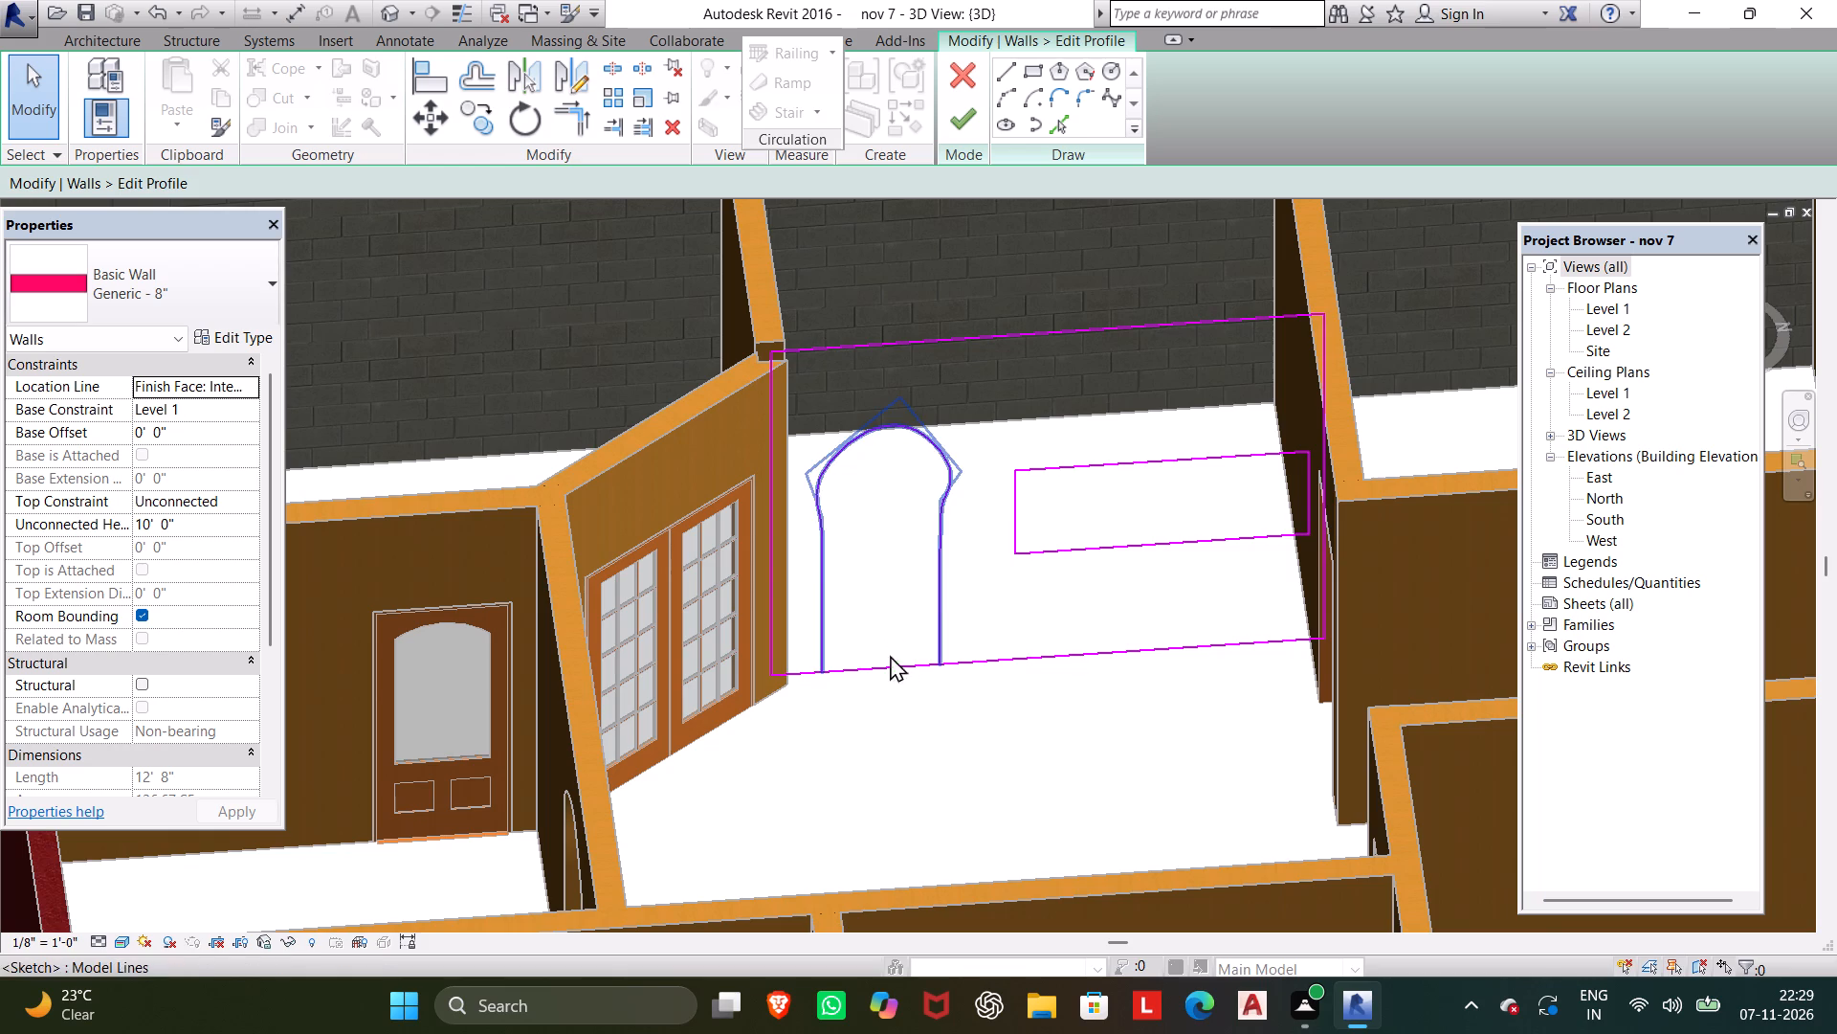
Reshape the top of the arched outline by moving the spline's peak control point and its two shoulder control points.
{"action": "left_click", "coordinate": [898, 420]}
{"action": "scroll", "coordinate": [877, 410], "scroll_direction": "up", "scroll_amount": 6}
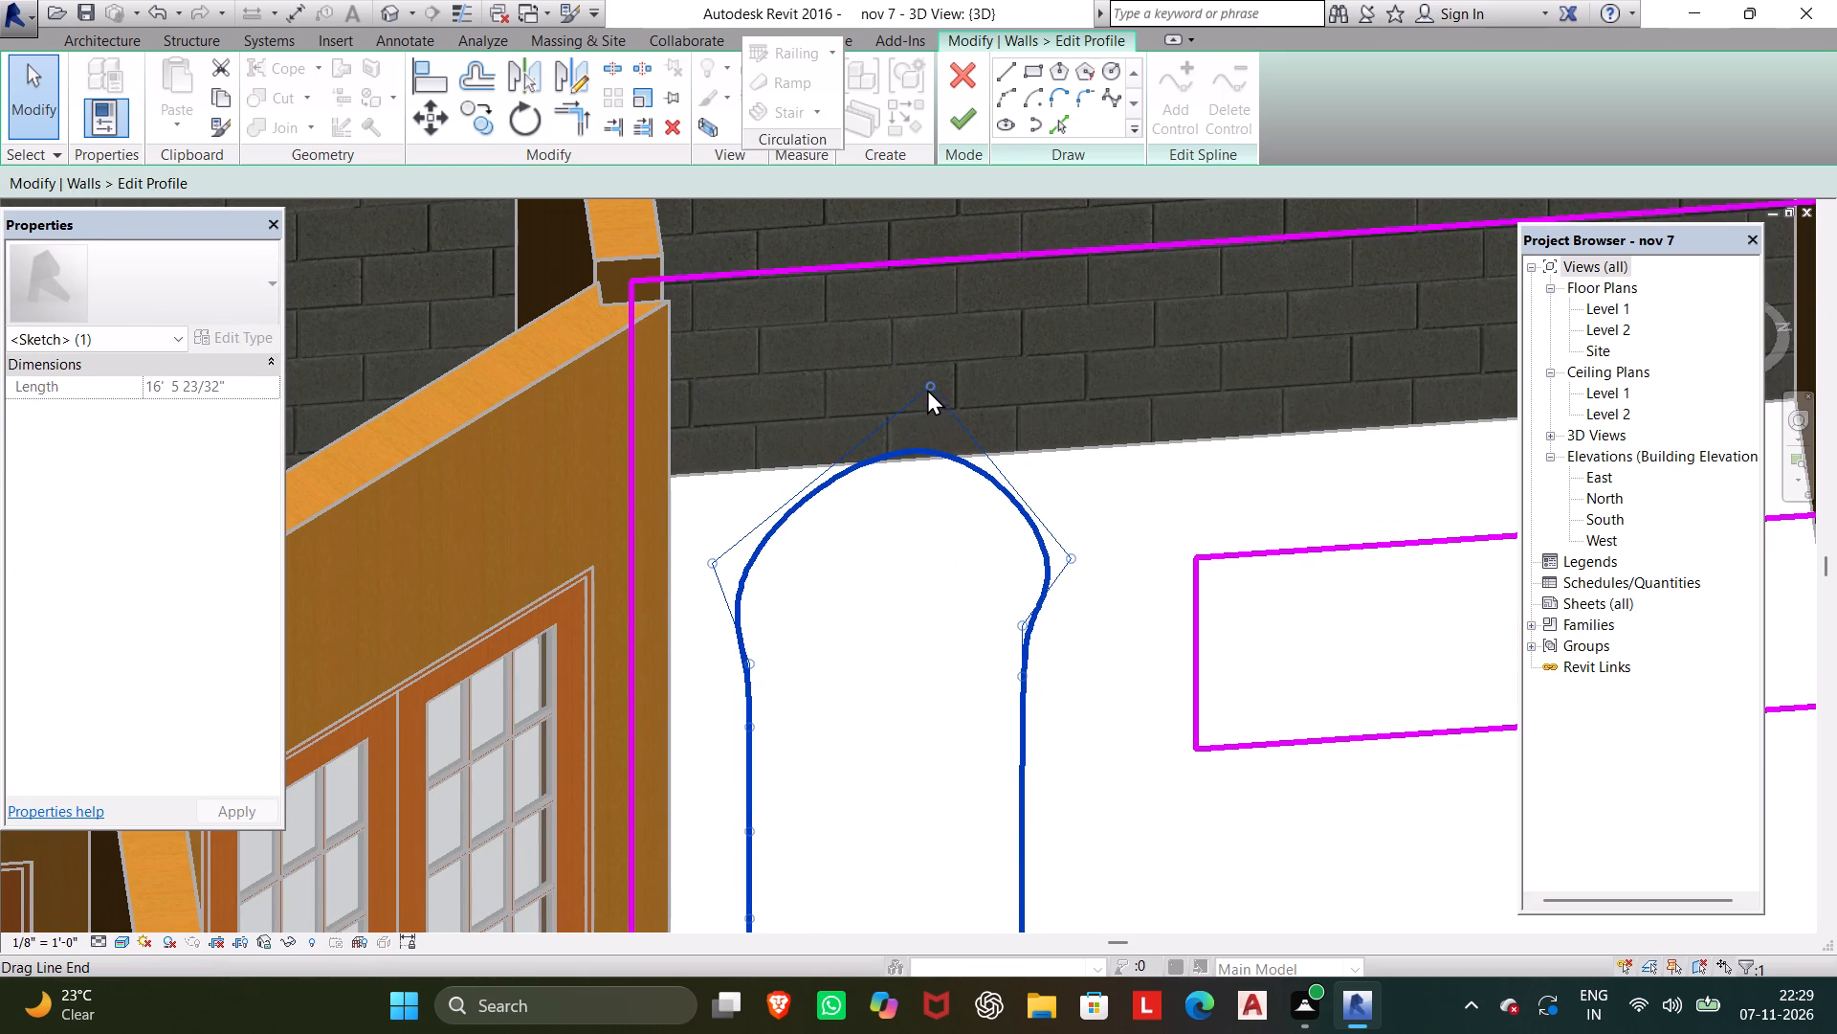
{"action": "left_click_drag", "start_coordinate": [928, 387], "coordinate": [896, 387]}
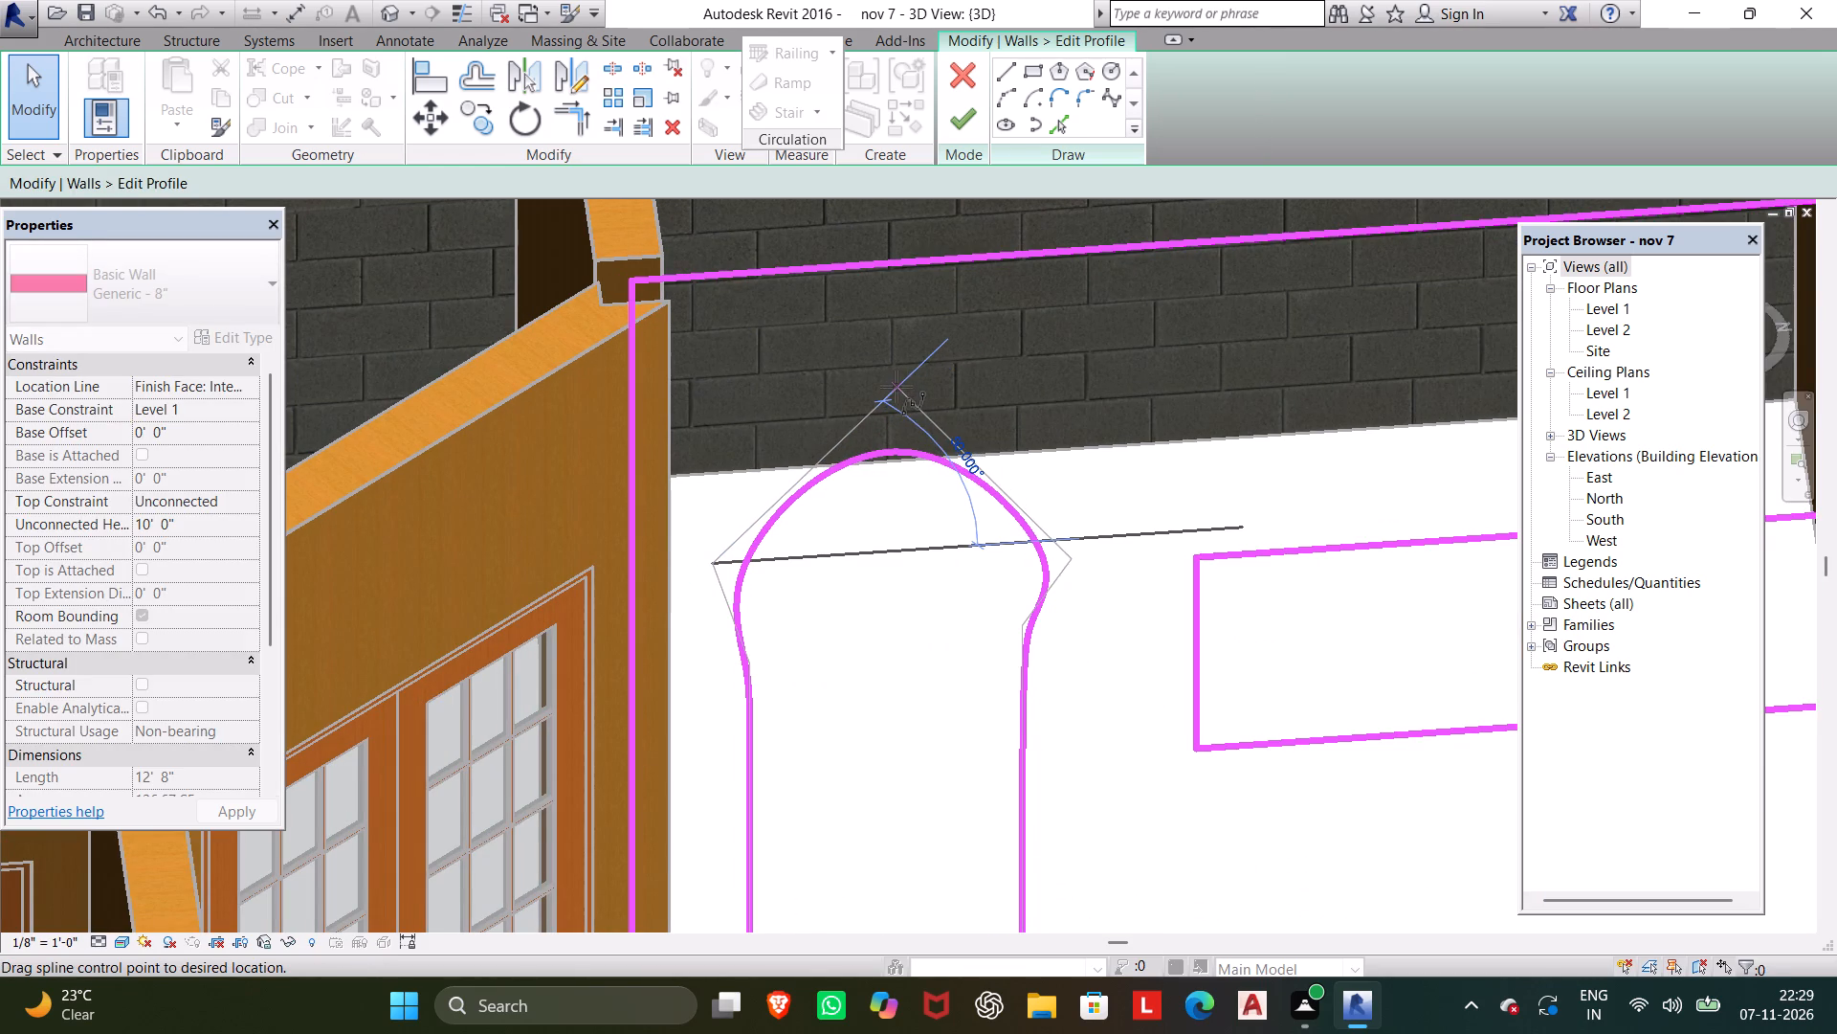
{"action": "left_click_drag", "start_coordinate": [896, 387], "coordinate": [908, 348]}
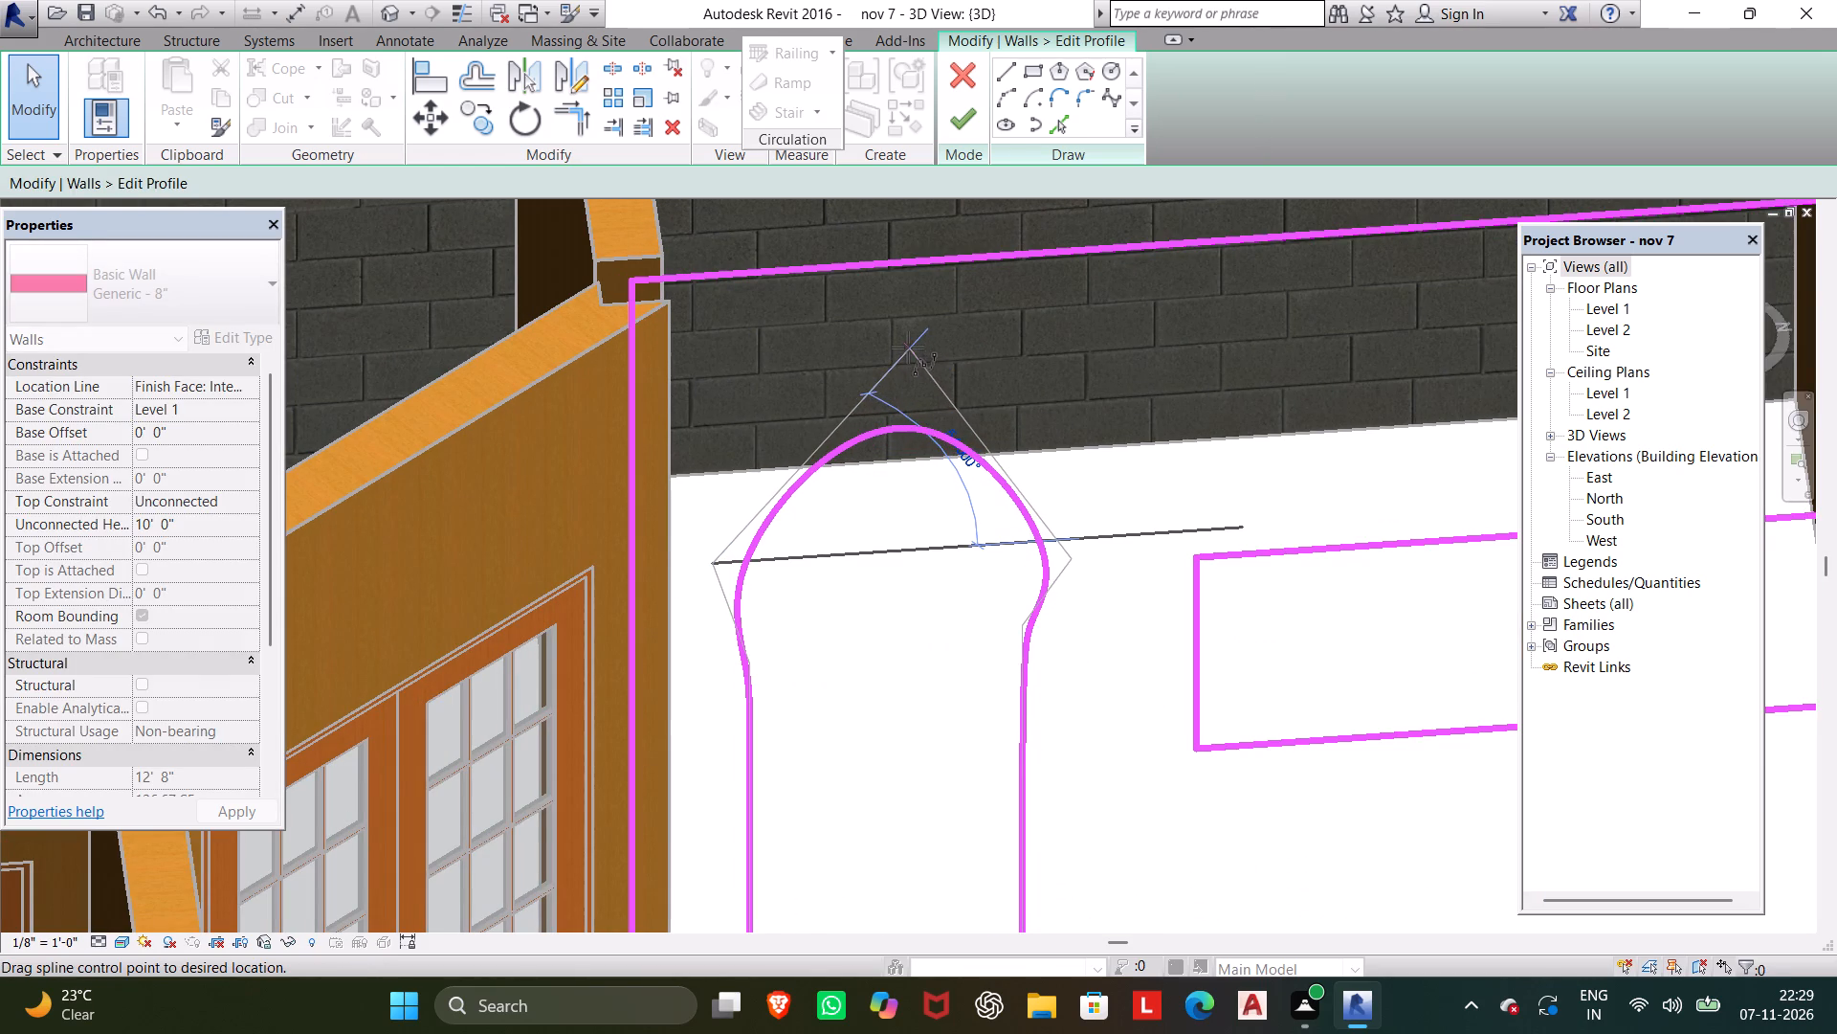
{"action": "left_click_drag", "start_coordinate": [908, 348], "coordinate": [908, 385]}
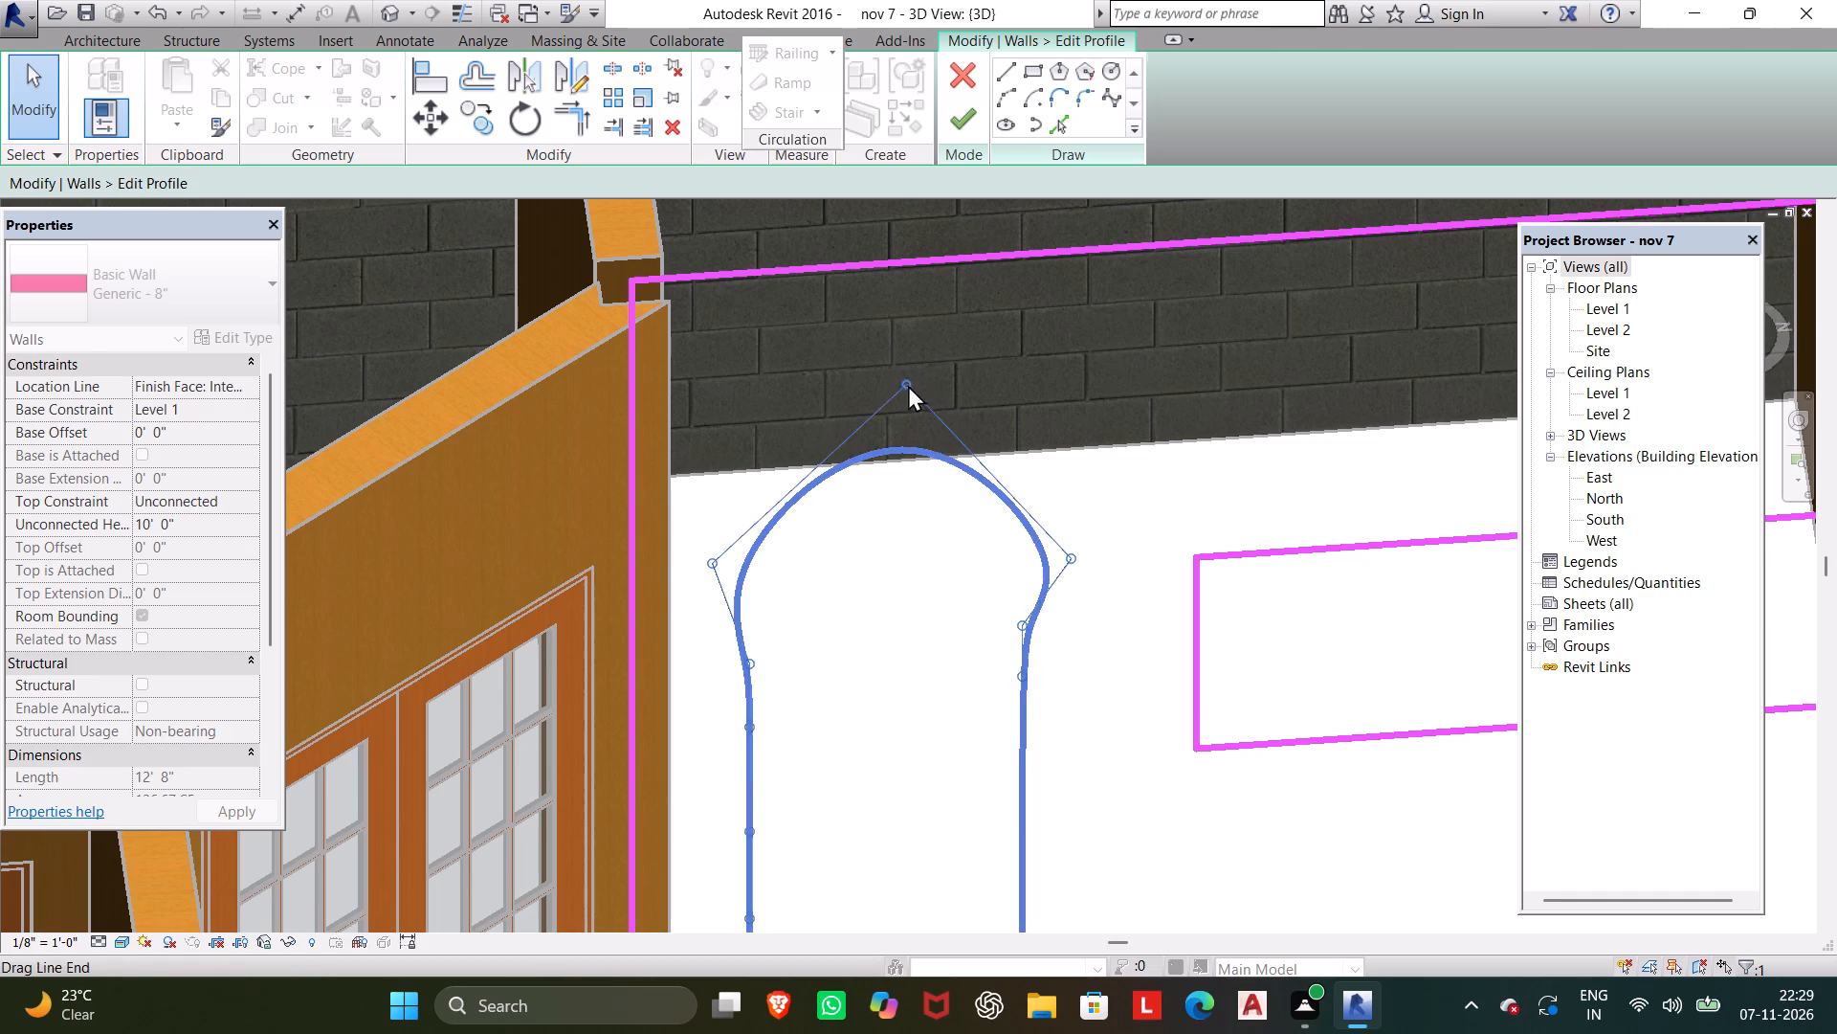
{"action": "middle_click_drag", "start_coordinate": [804, 681], "coordinate": [815, 595]}
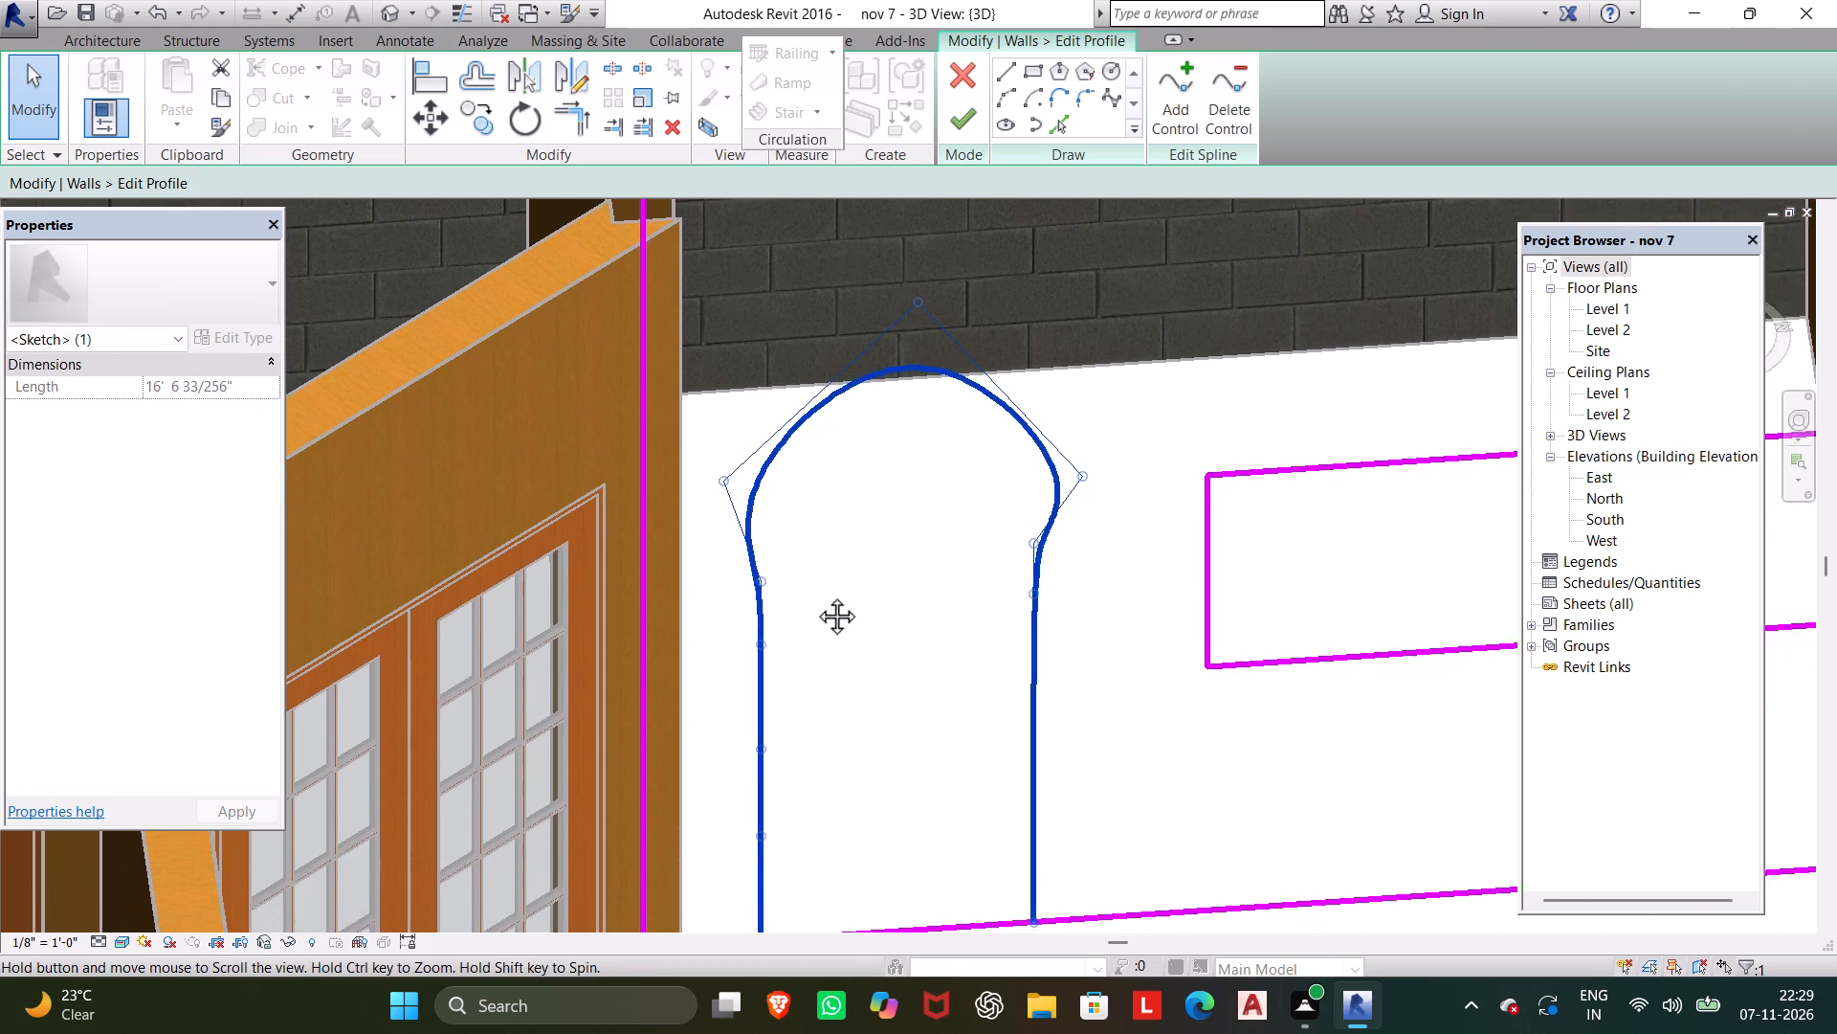
{"action": "middle_click_drag", "start_coordinate": [815, 595], "coordinate": [822, 573]}
{"action": "left_click_drag", "start_coordinate": [733, 451], "coordinate": [732, 457]}
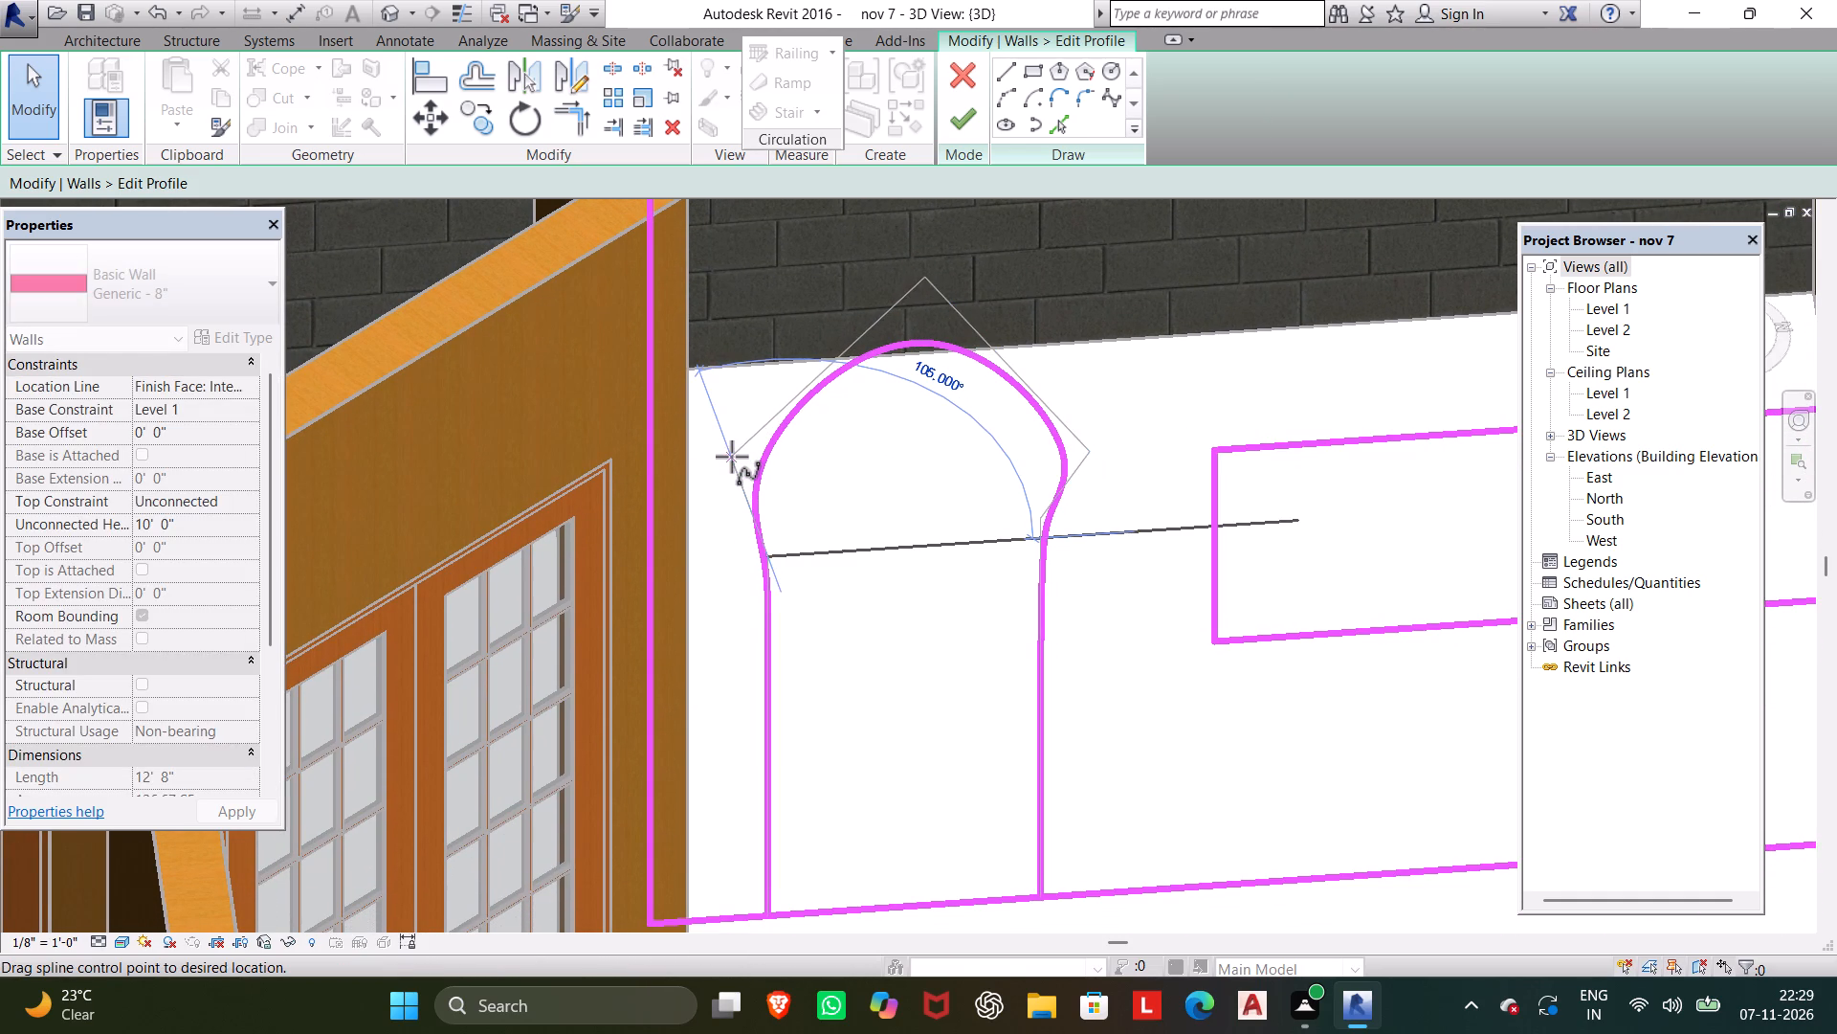
{"action": "left_click_drag", "start_coordinate": [732, 457], "coordinate": [723, 453]}
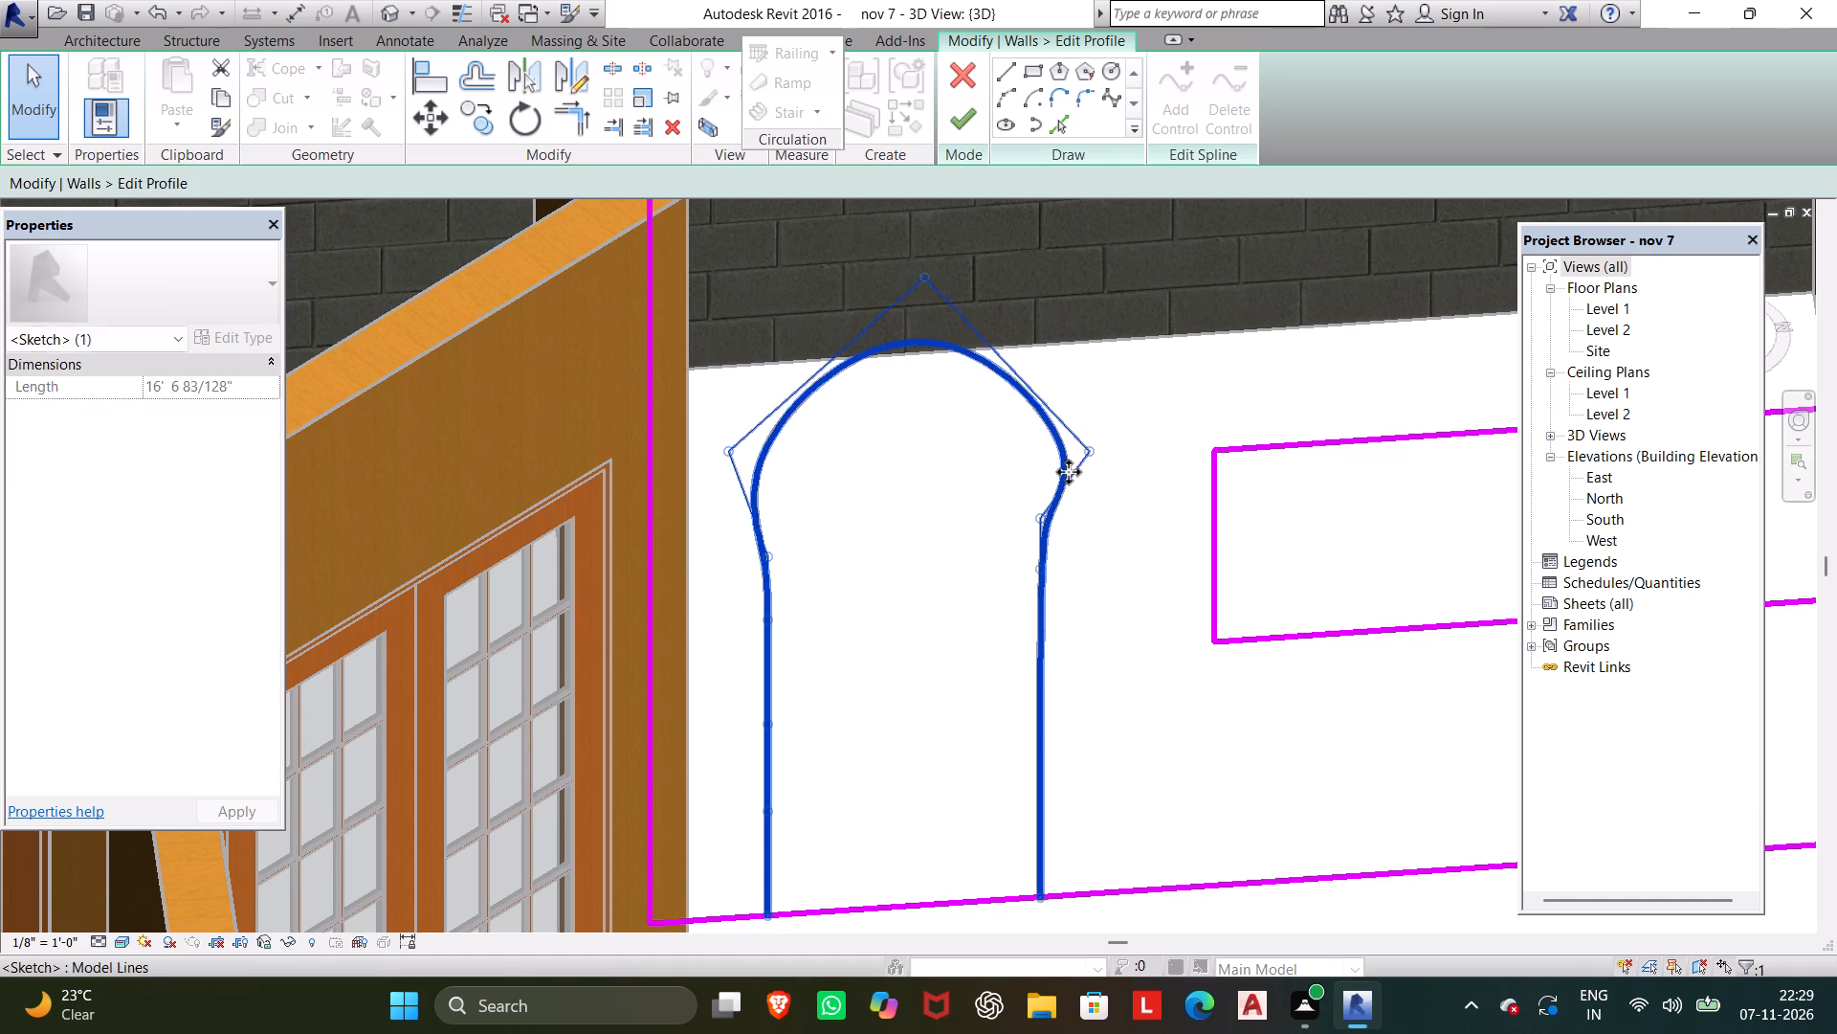
{"action": "left_click_drag", "start_coordinate": [1090, 444], "coordinate": [1071, 444]}
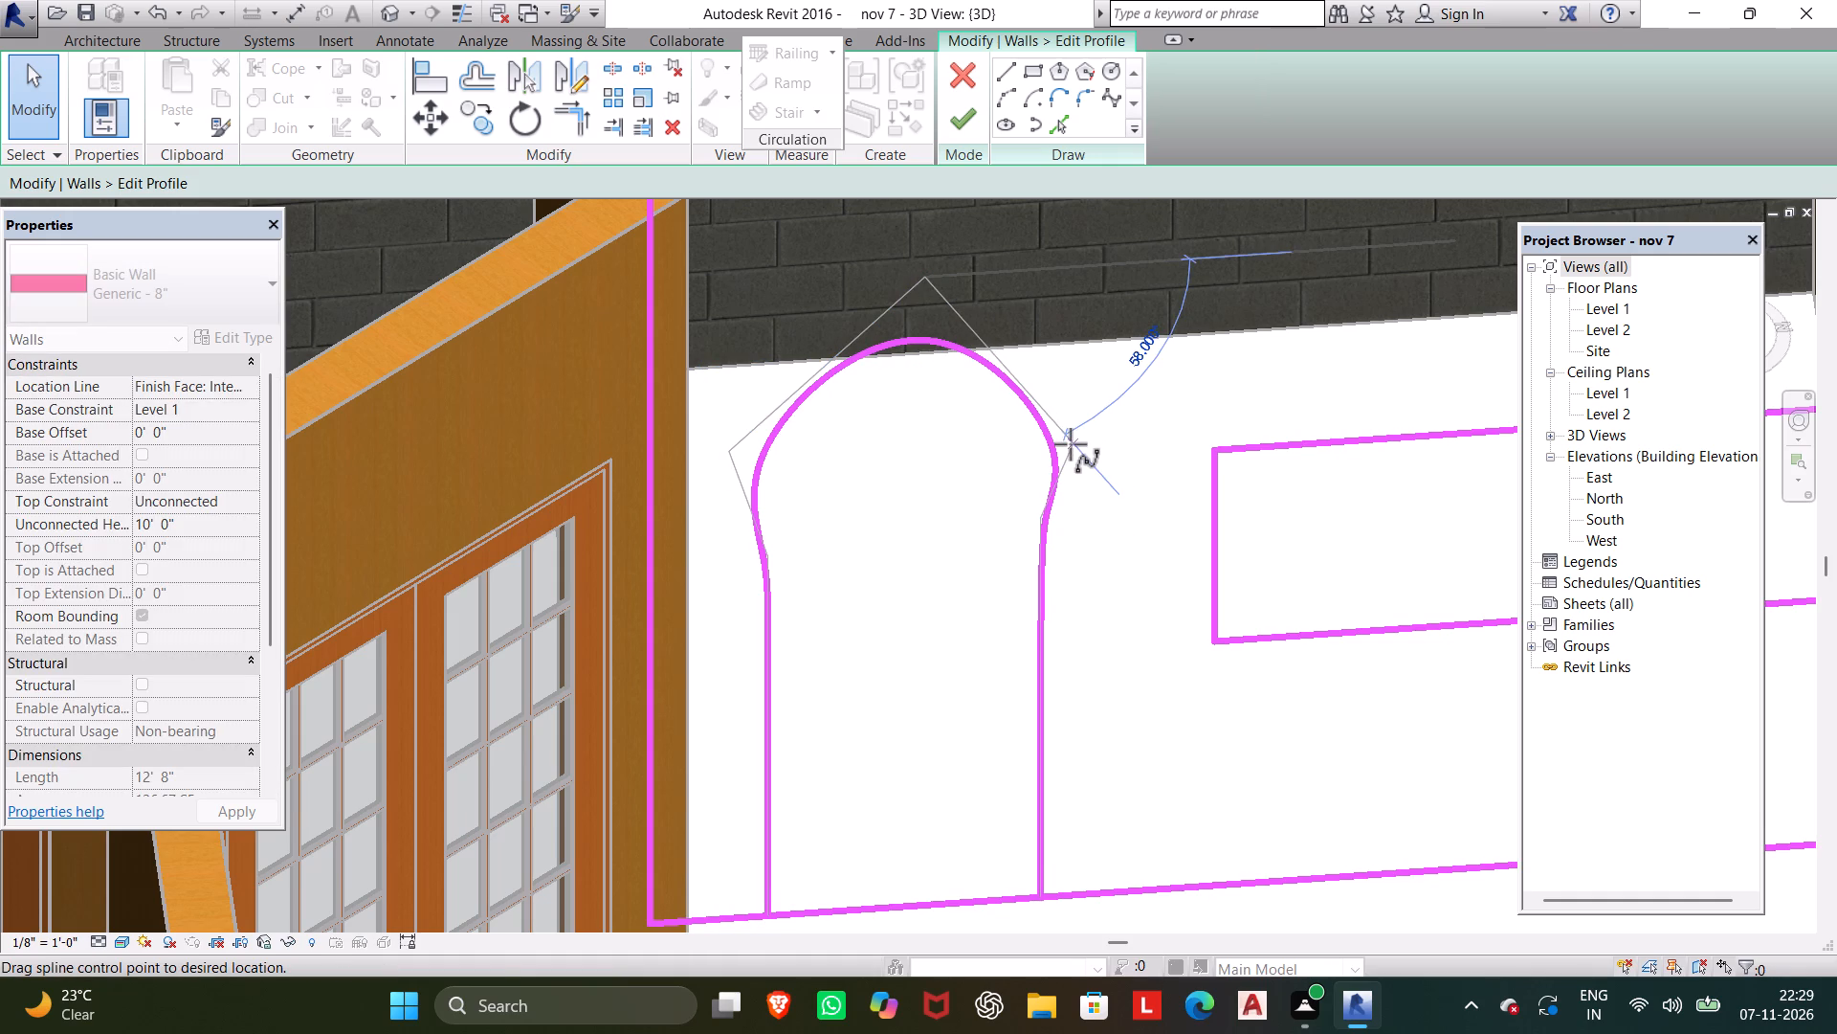
{"action": "left_click_drag", "start_coordinate": [1071, 444], "coordinate": [1076, 438]}
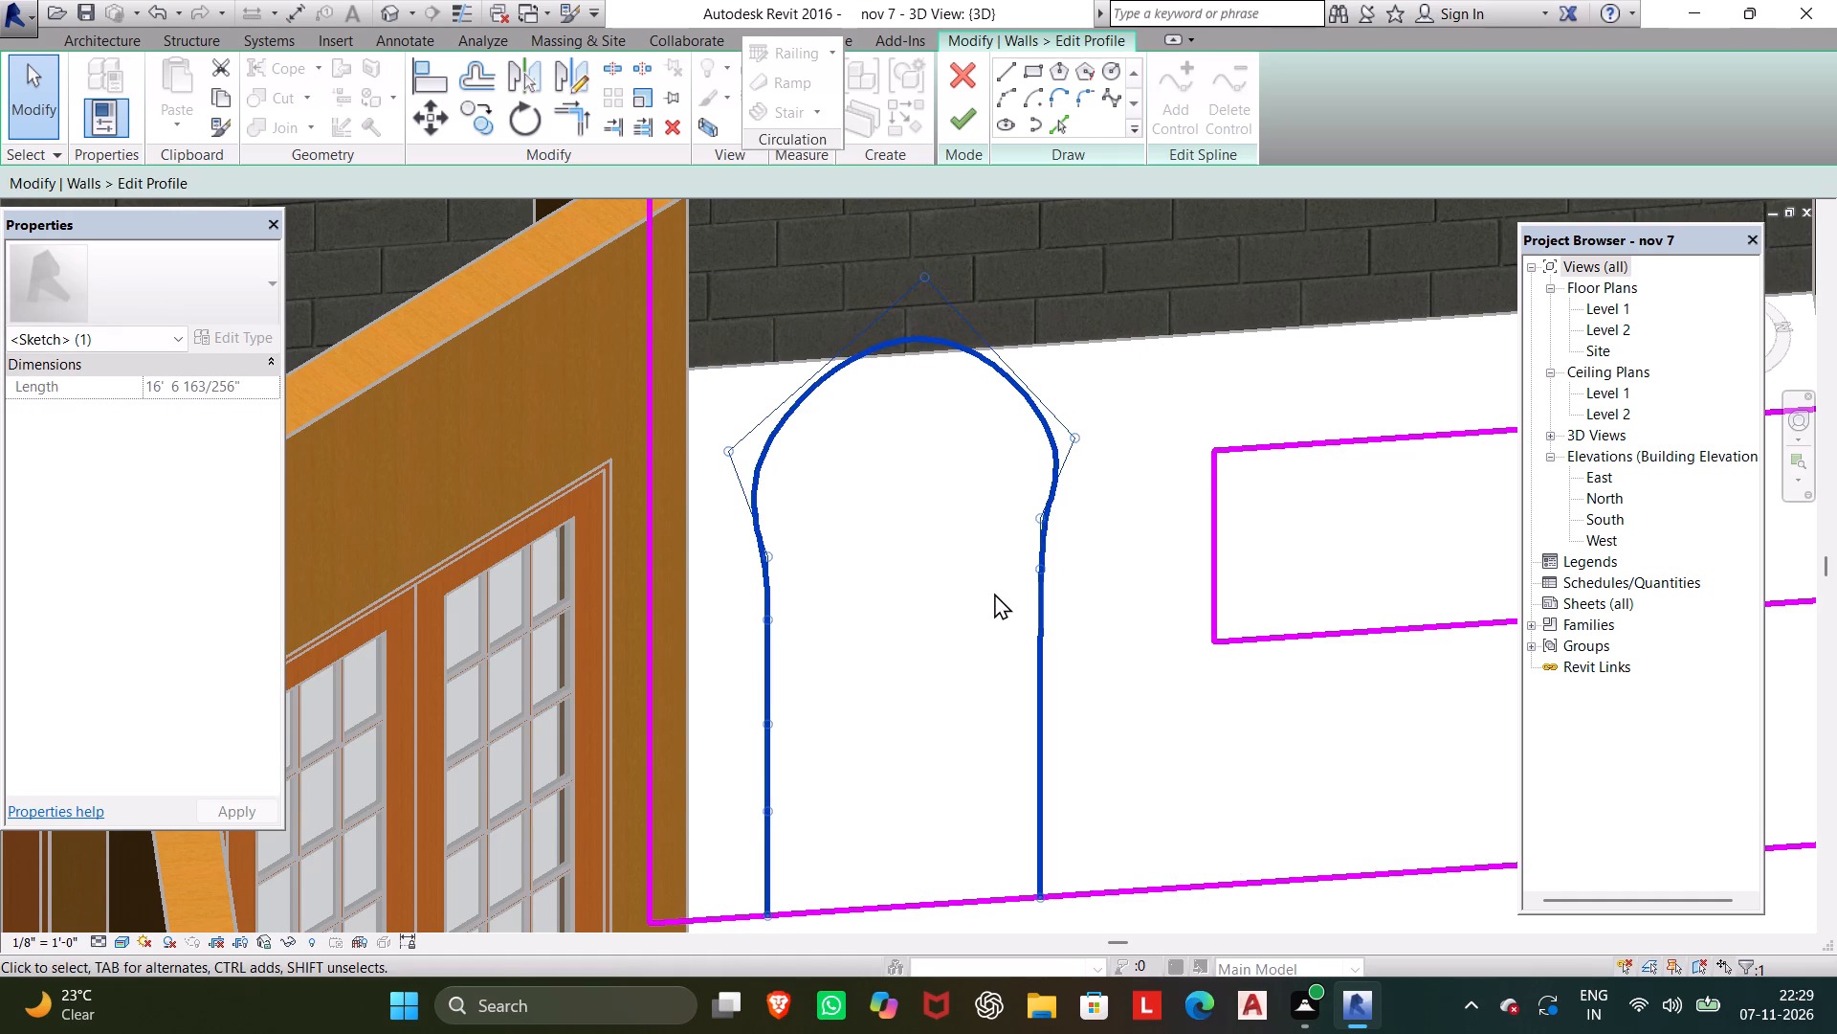
{"action": "scroll", "coordinate": [997, 593], "scroll_direction": "down", "scroll_amount": 1}
{"action": "key", "text": "Escape"}
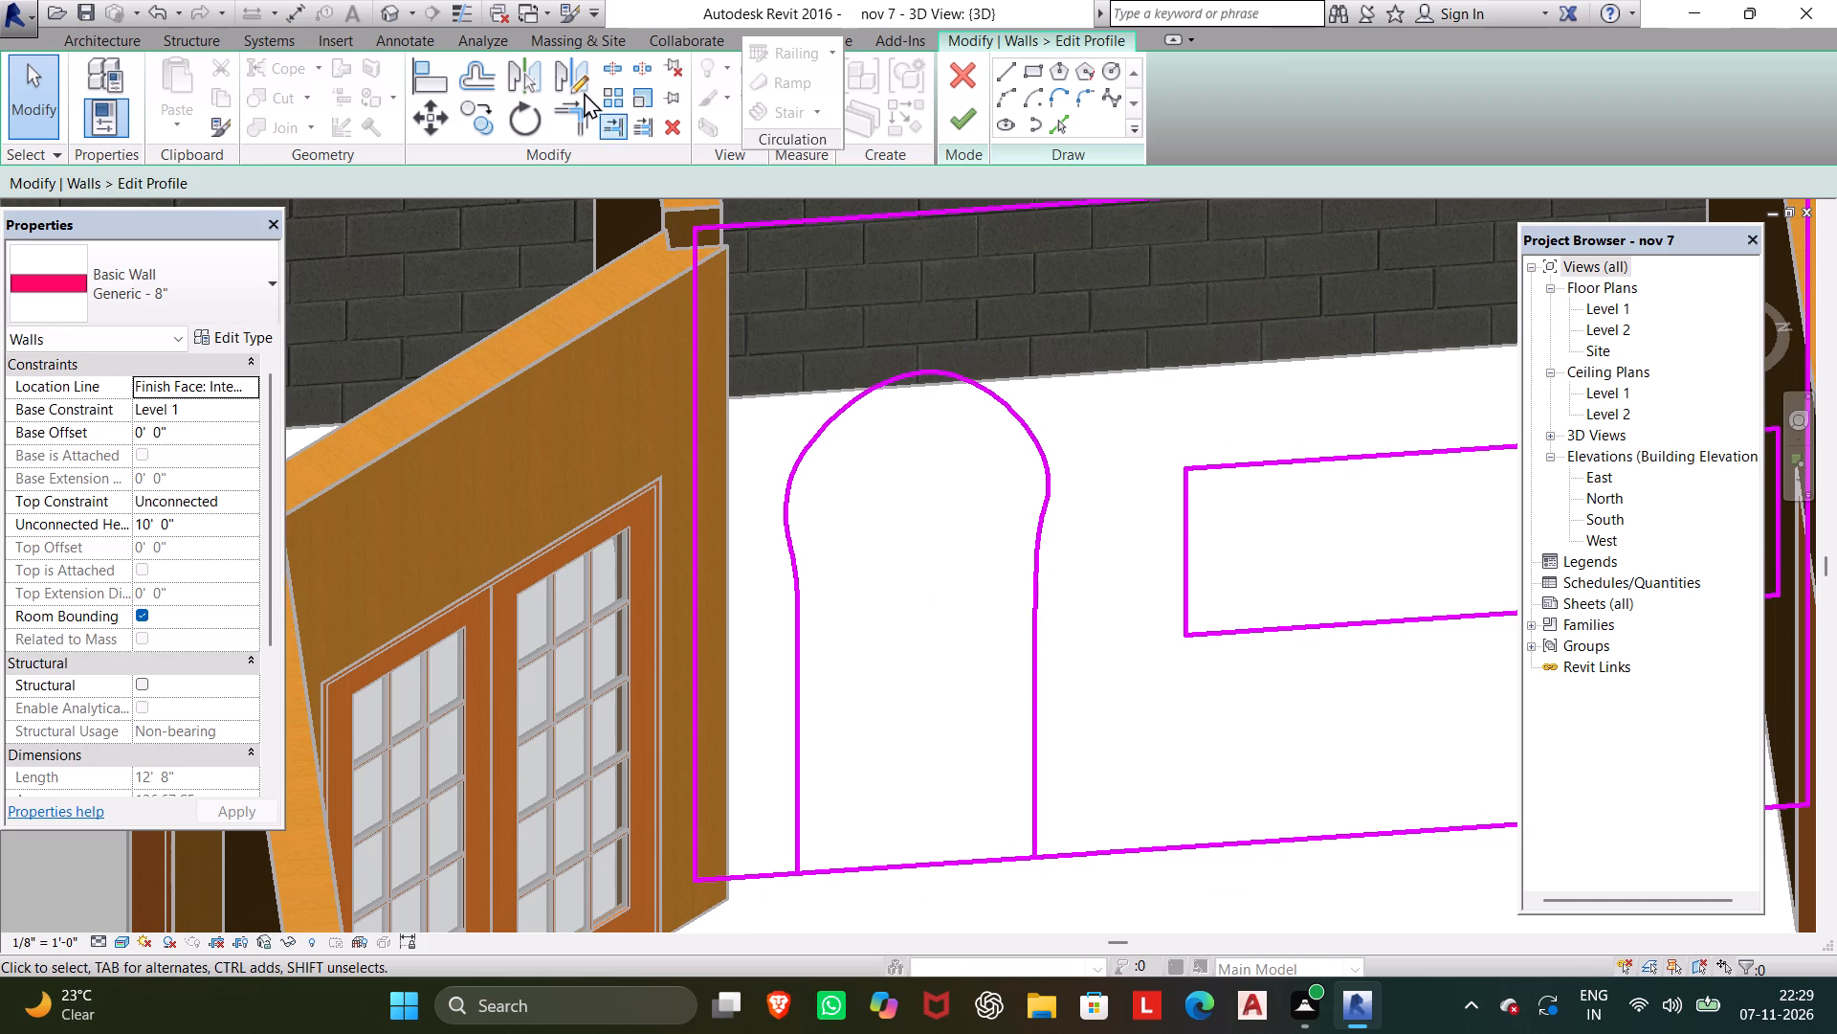
Split the wall profile's bottom edge at the arch legs and delete the segment from the double-door-end corner to the far leg.
{"action": "left_click", "coordinate": [611, 69]}
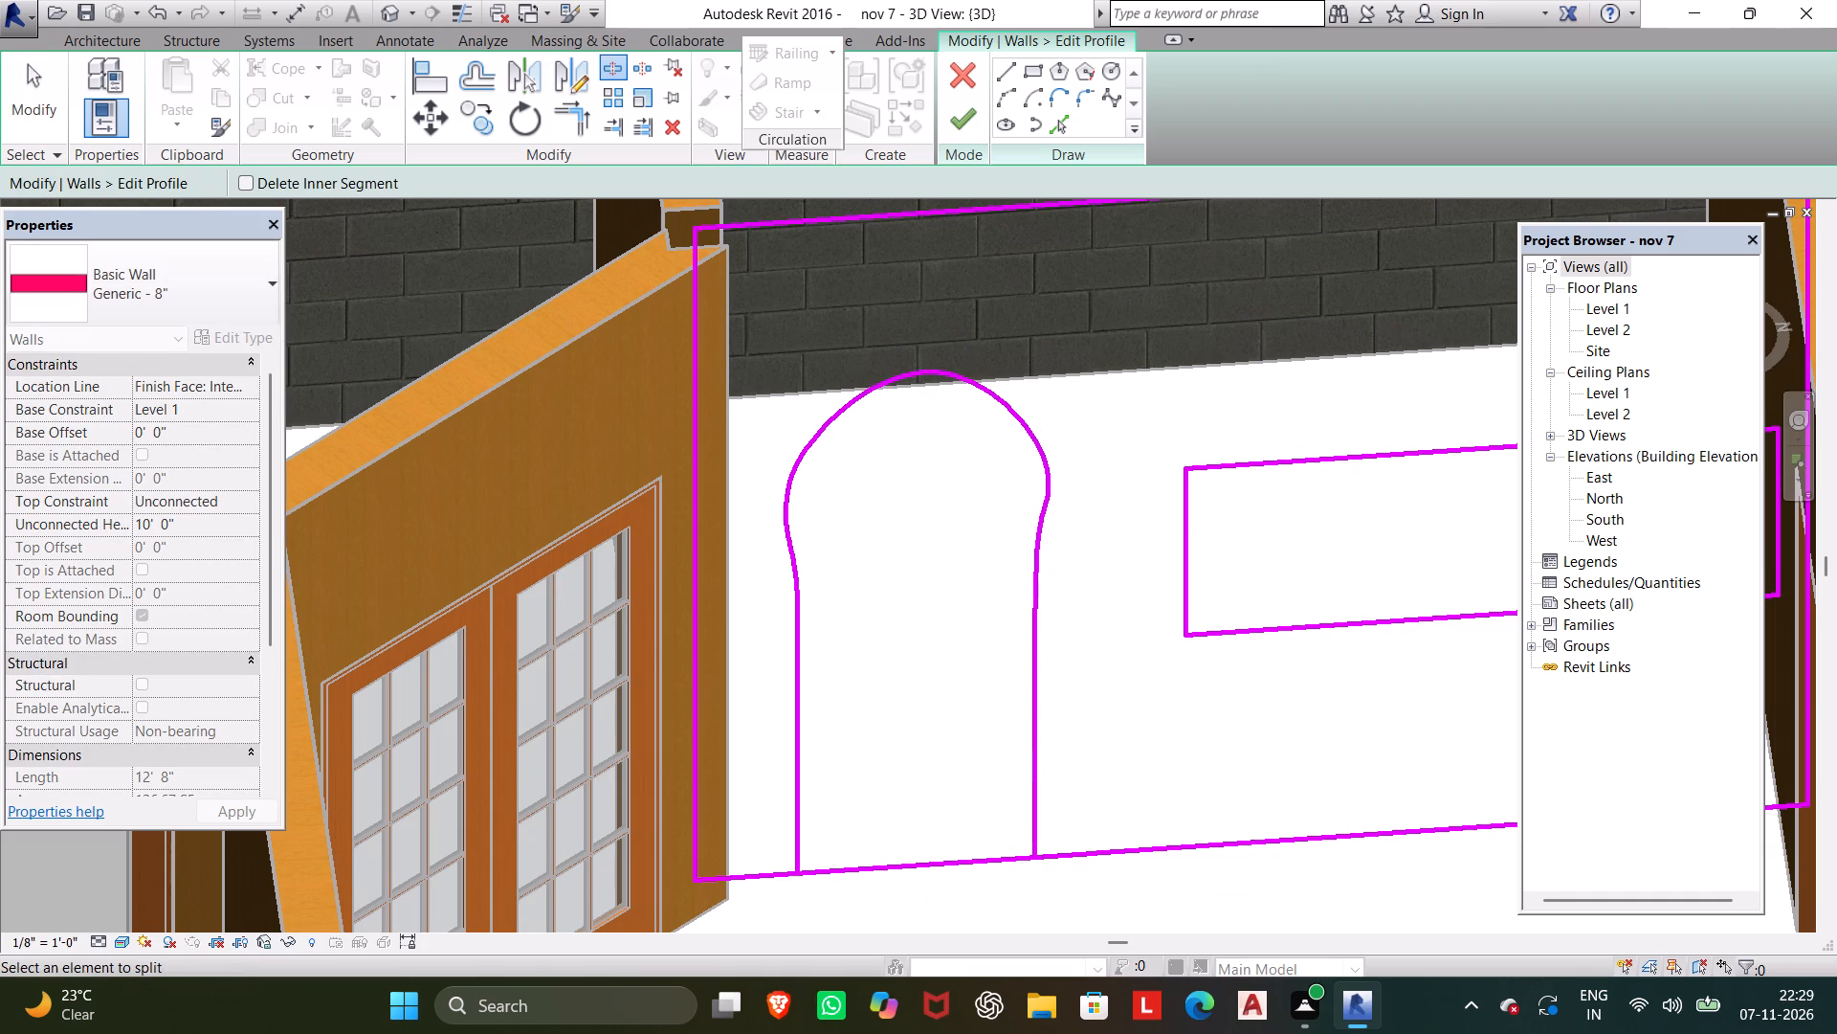
{"action": "scroll", "coordinate": [771, 827], "scroll_direction": "up", "scroll_amount": 5}
{"action": "middle_click_drag", "start_coordinate": [856, 890], "coordinate": [878, 731]}
{"action": "left_click", "coordinate": [846, 765]}
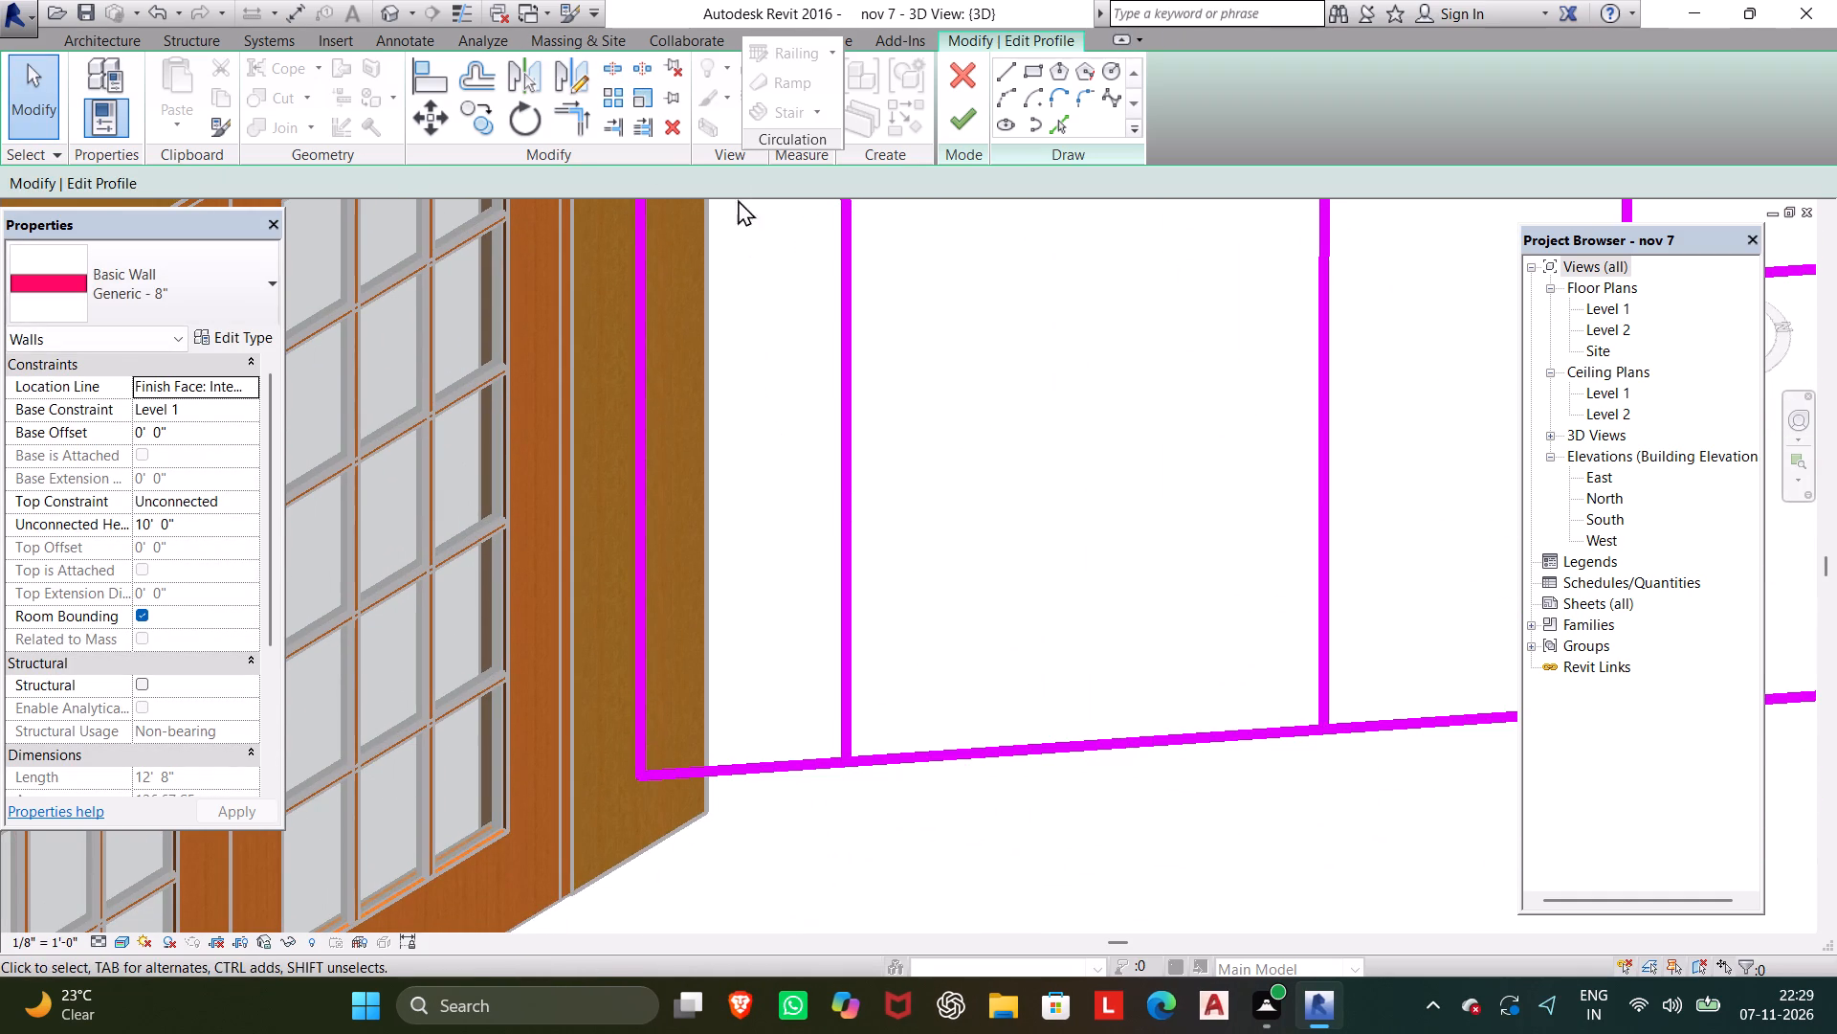
{"action": "left_click", "coordinate": [613, 68]}
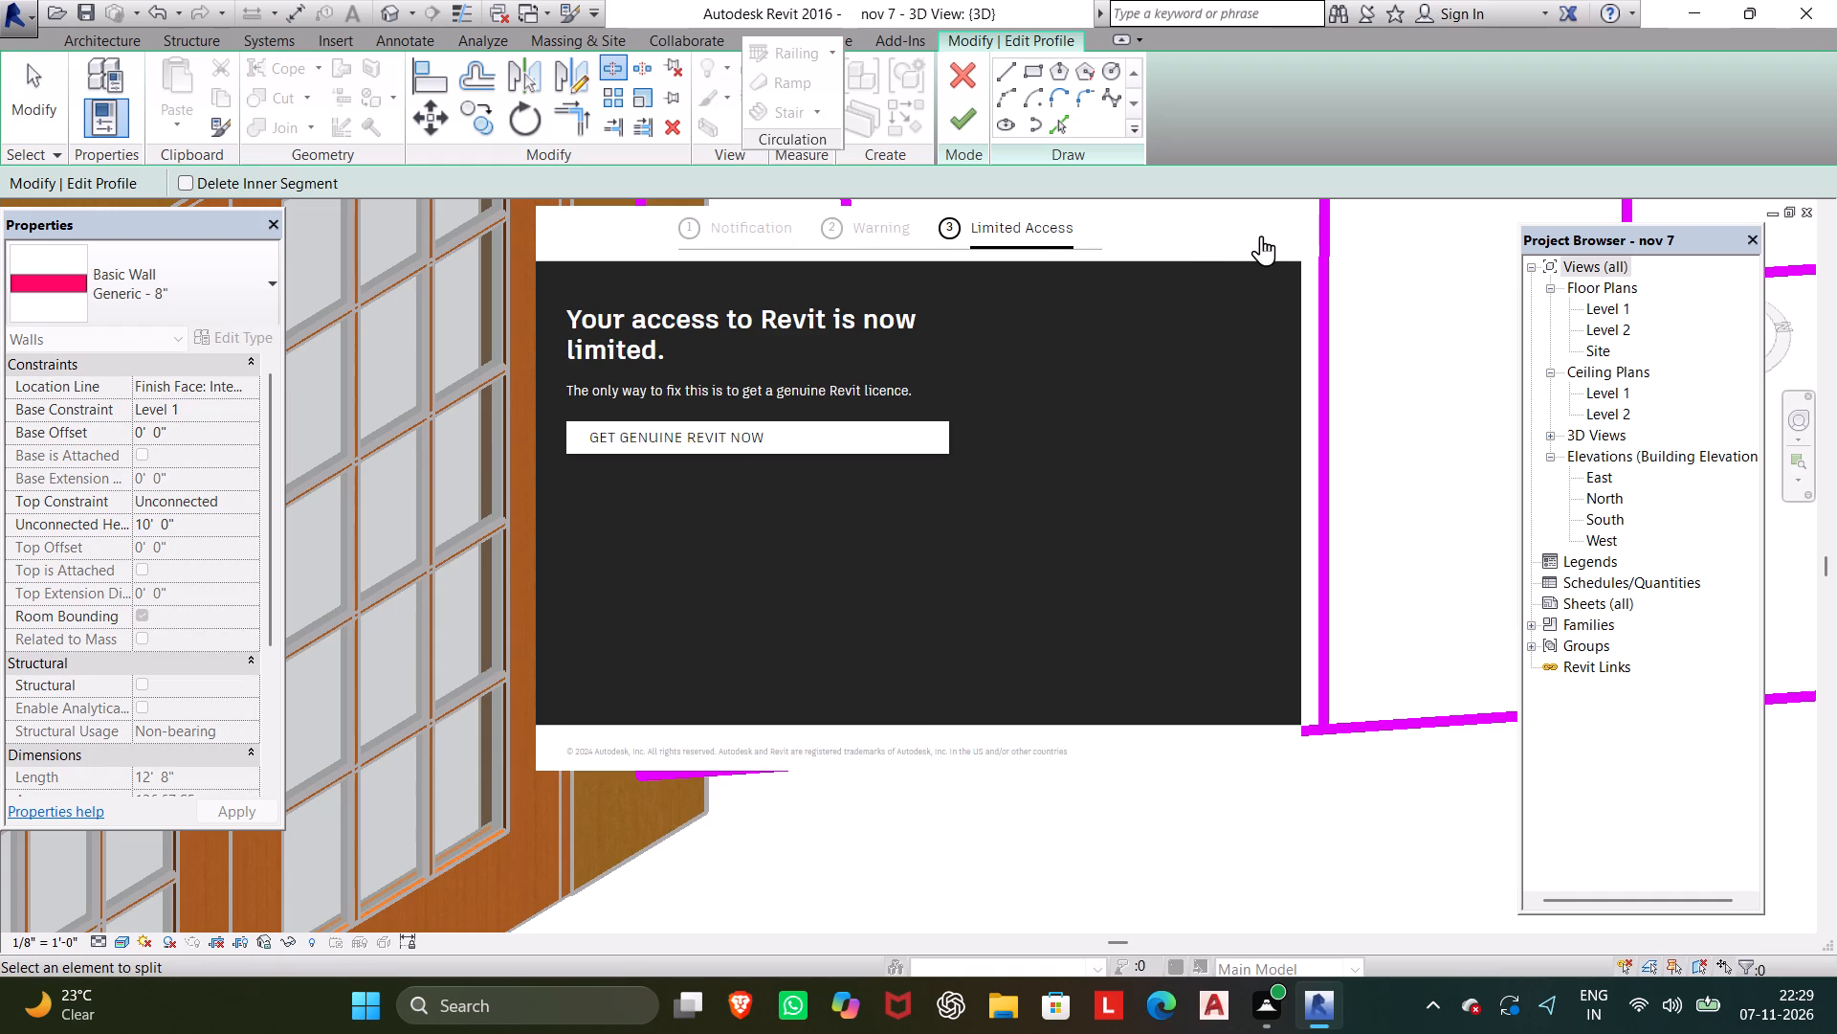
{"action": "left_click", "coordinate": [1241, 235]}
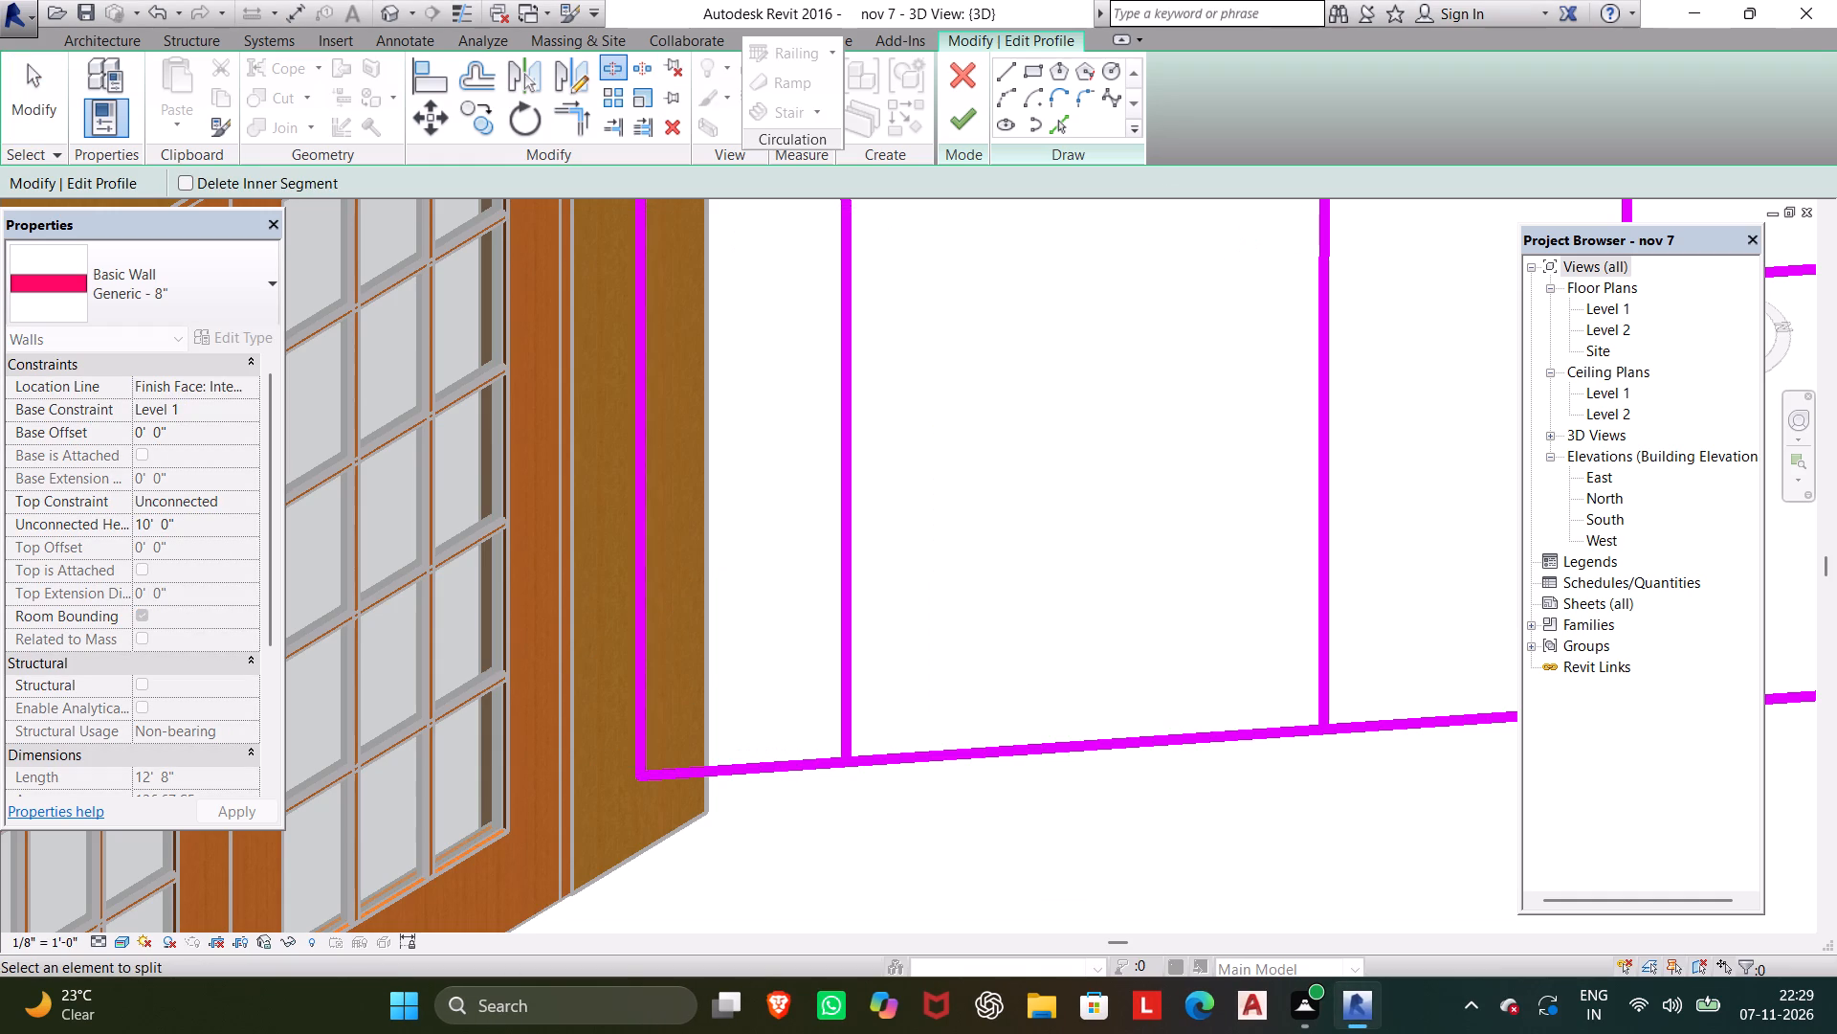
{"action": "left_click", "coordinate": [1325, 728]}
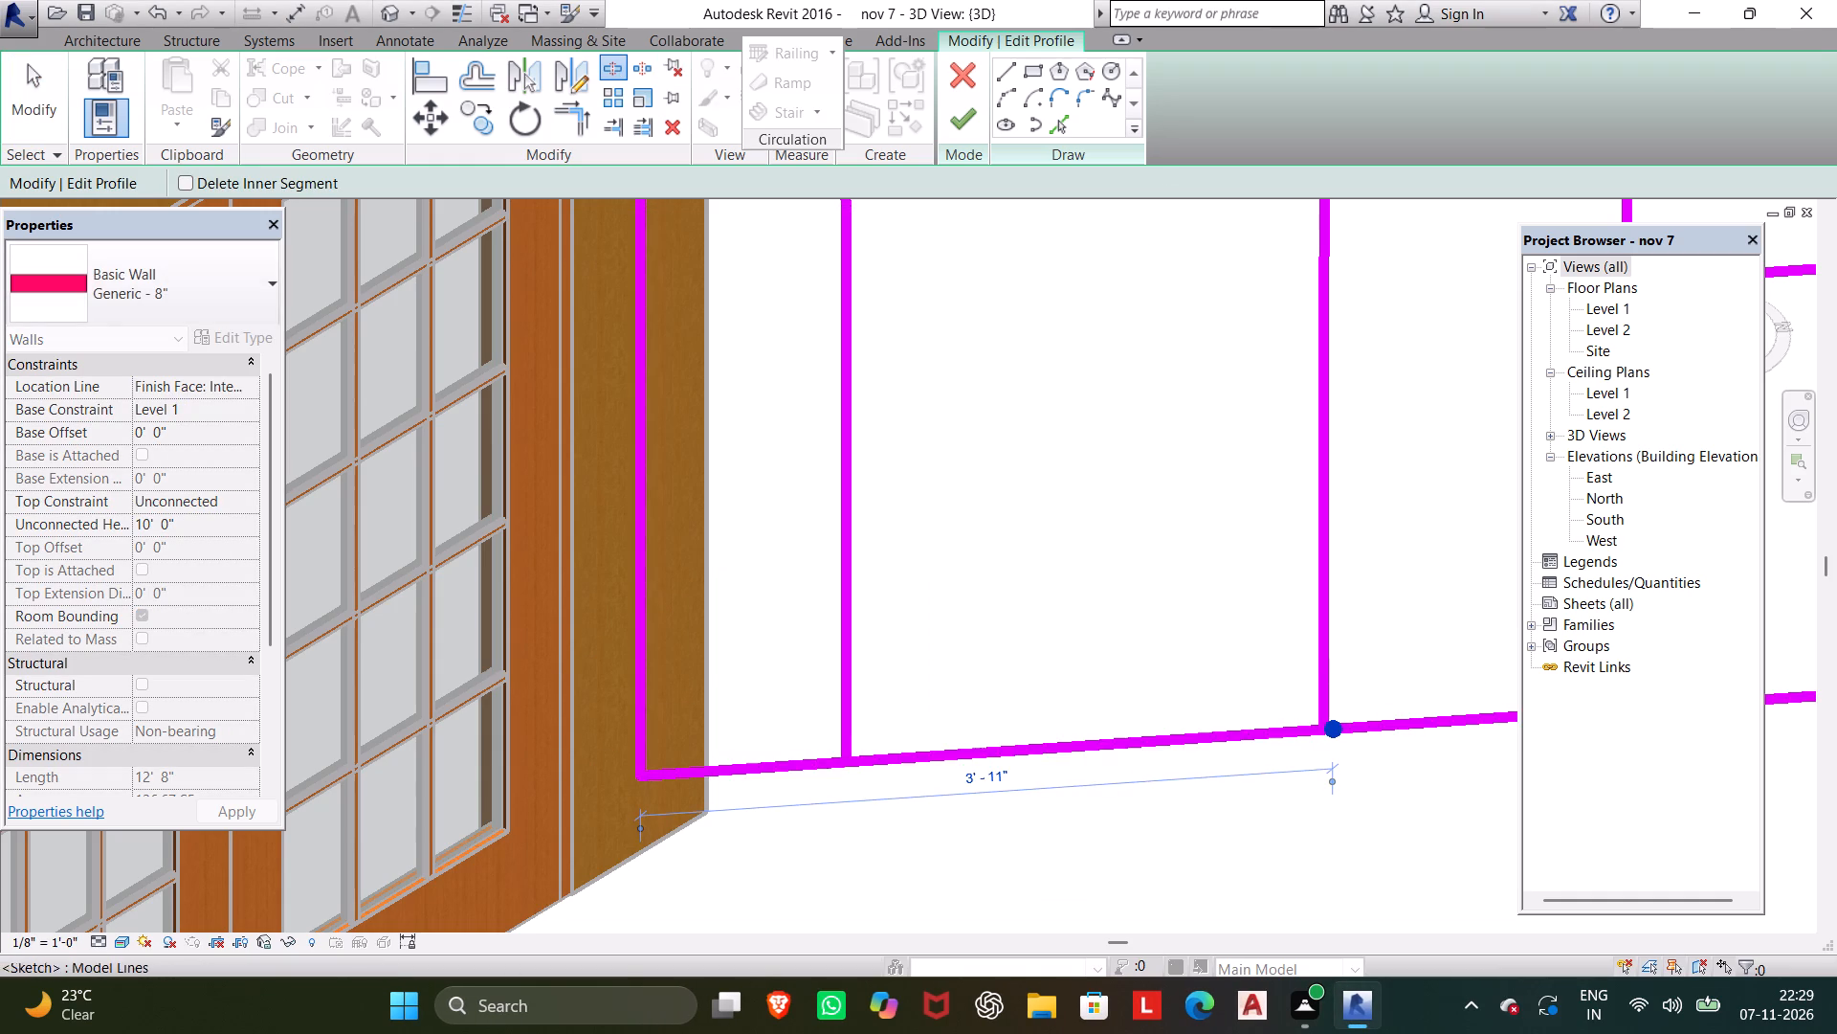
{"action": "left_click", "coordinate": [848, 758]}
{"action": "key", "text": "Escape"}
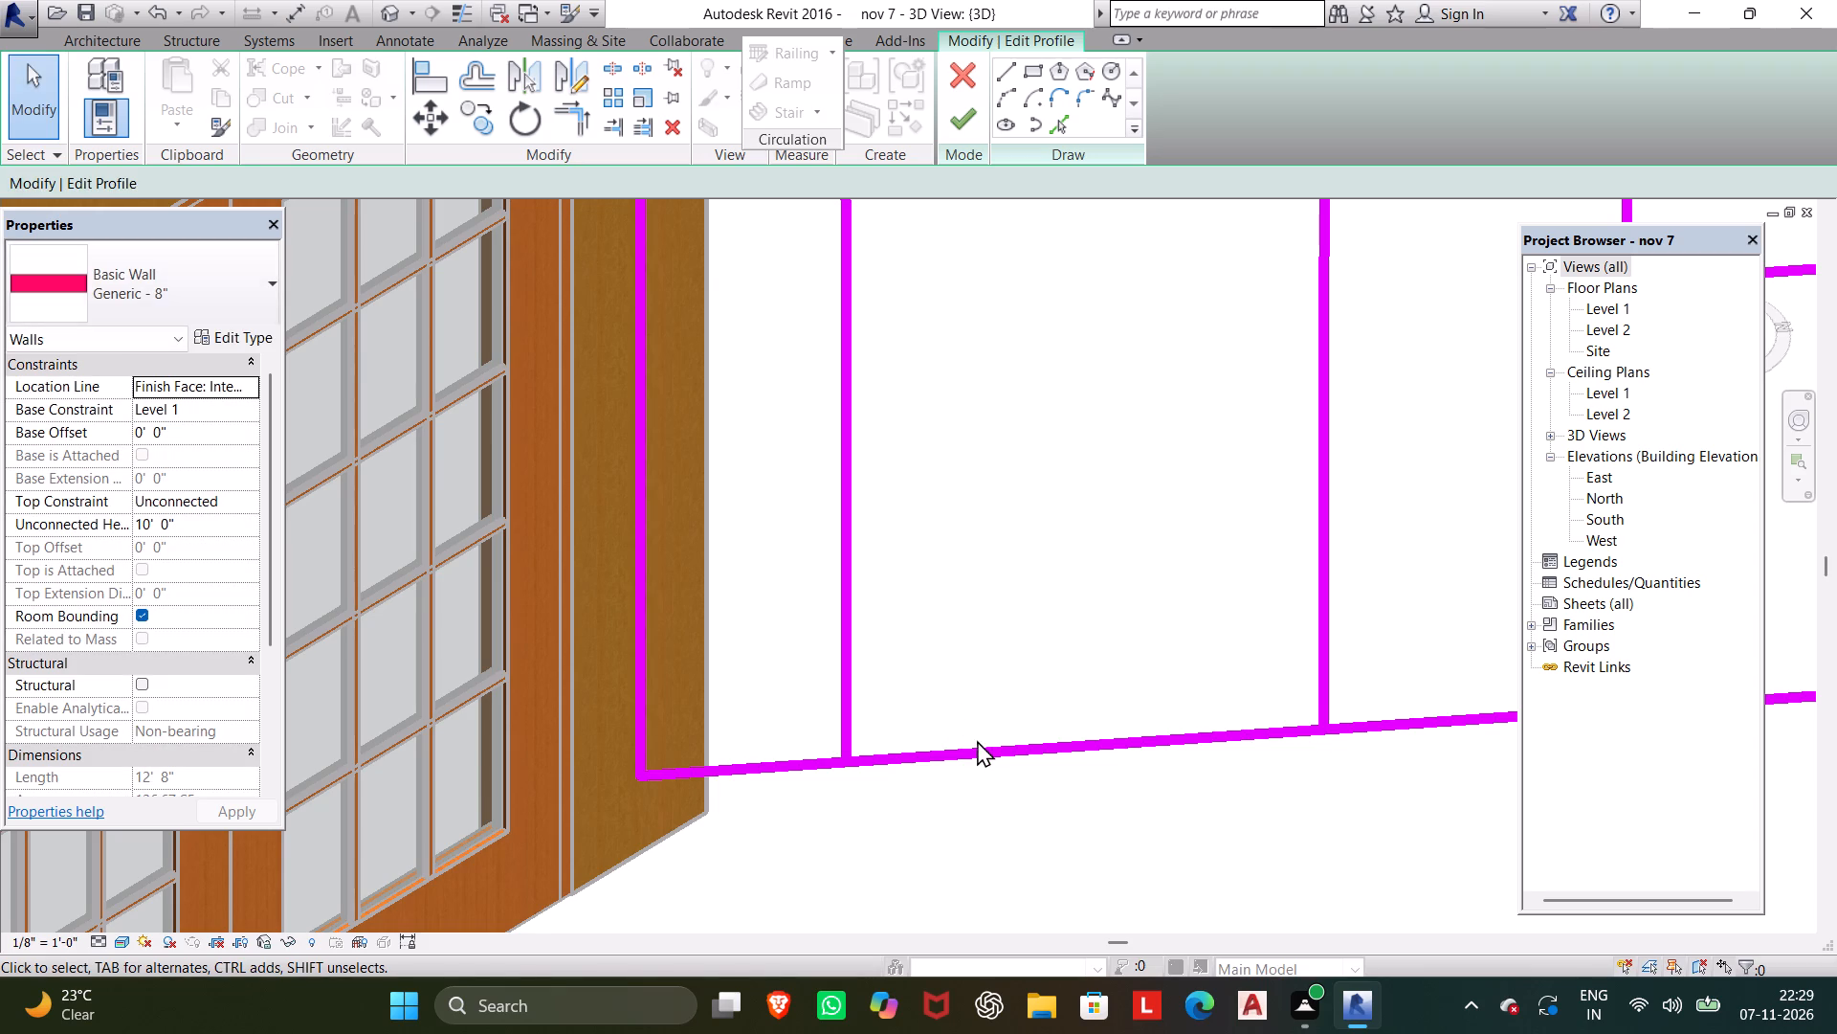
{"action": "key", "text": "Escape"}
{"action": "left_click", "coordinate": [977, 742]}
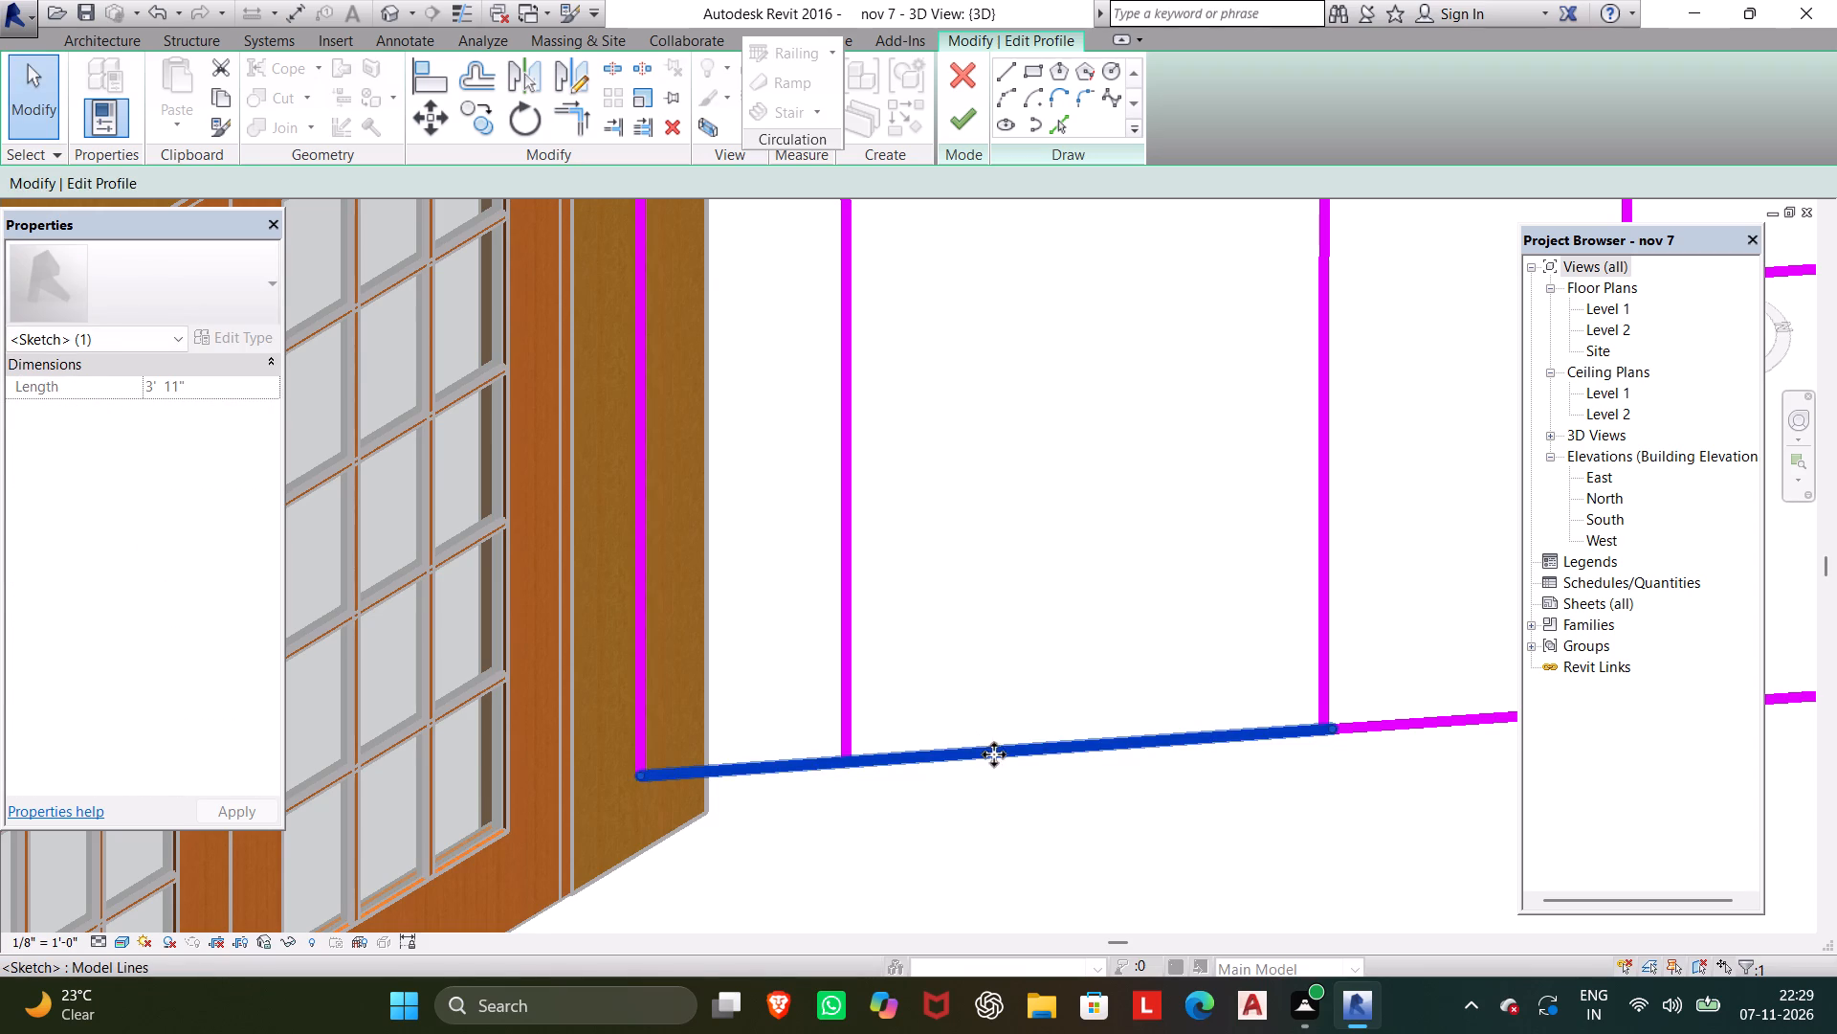
{"action": "key", "text": "Delete"}
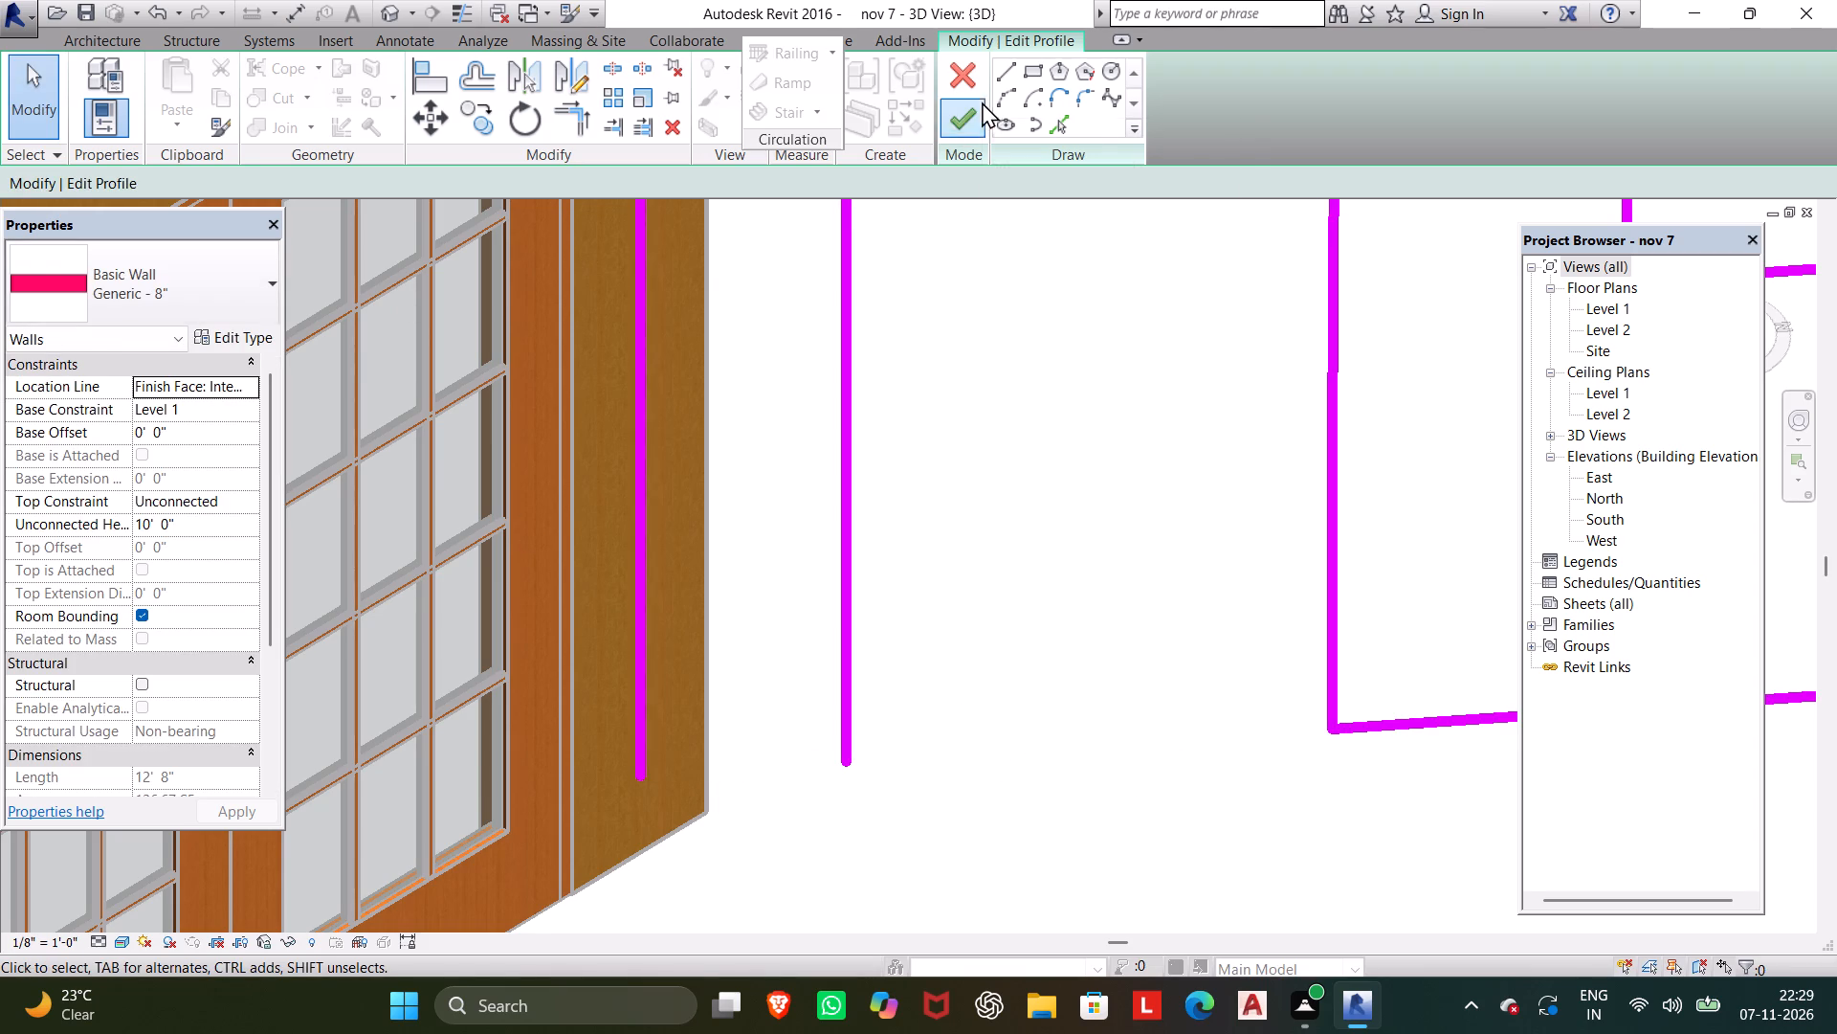
Draw a line closing the profile's bottom edge from the double-door-end corner to the arch's near leg.
{"action": "left_click", "coordinate": [995, 82]}
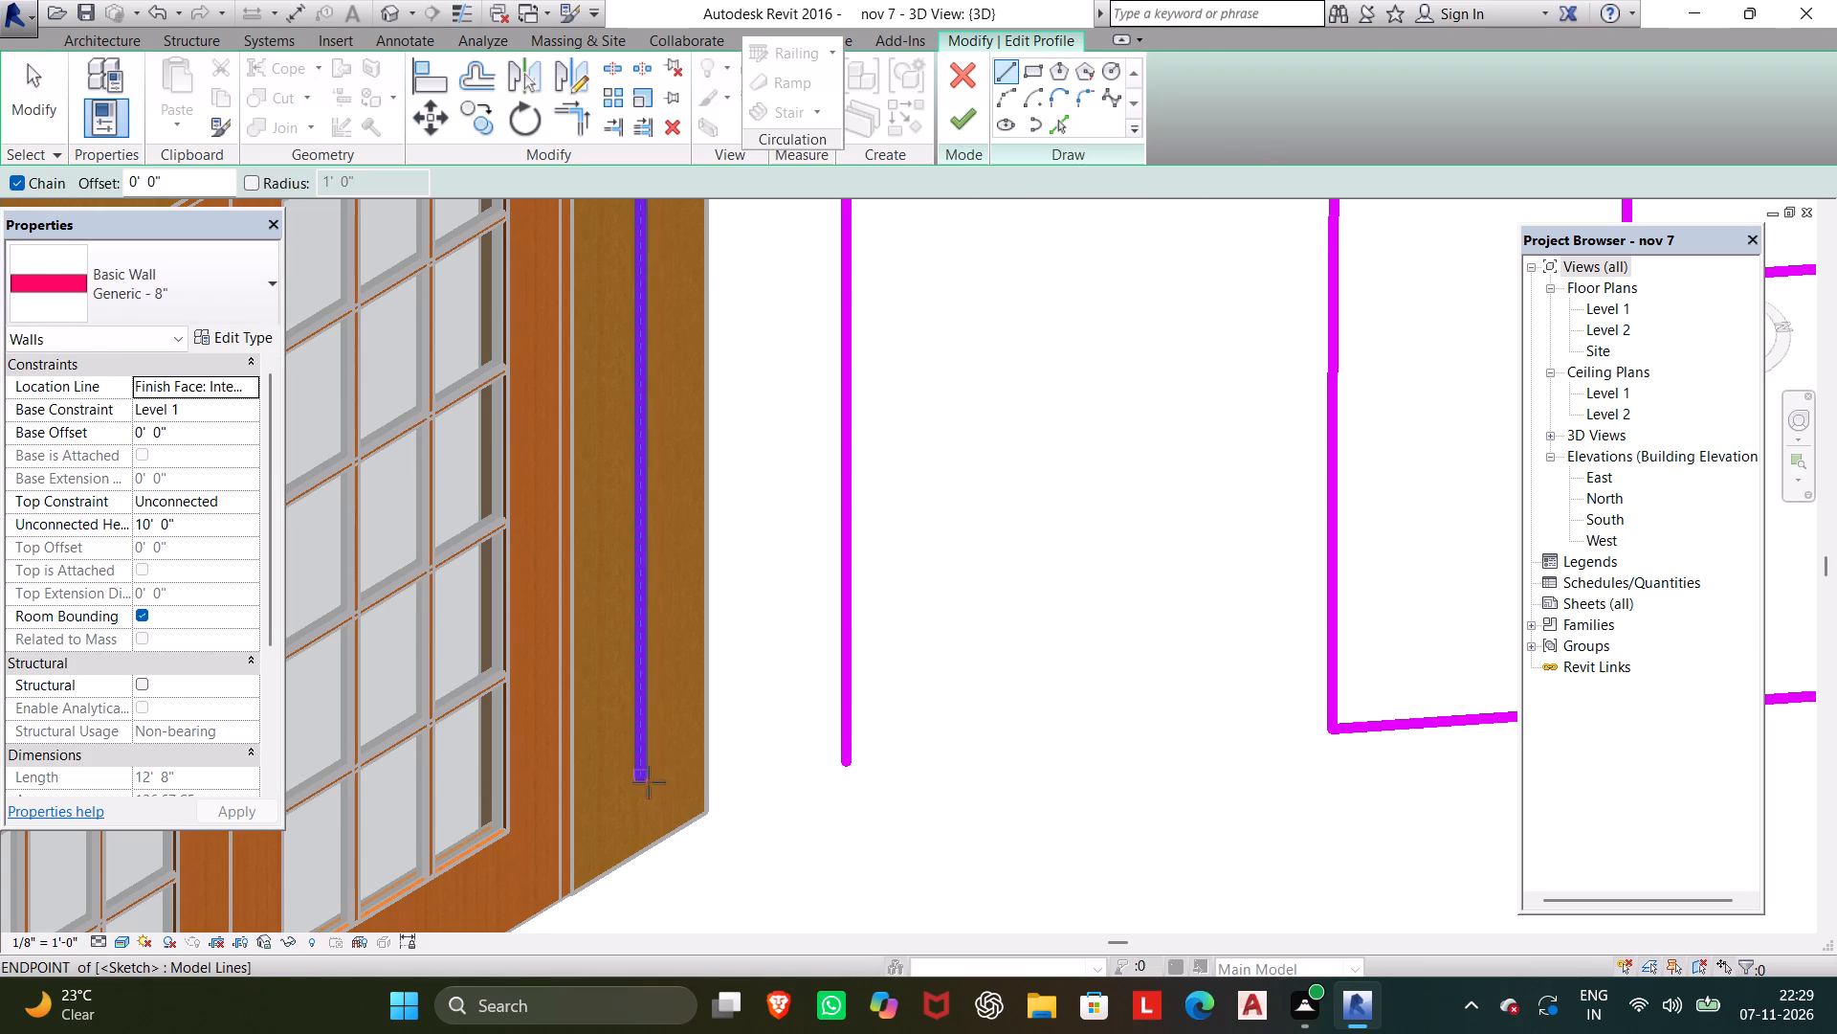
{"action": "left_click", "coordinate": [643, 780]}
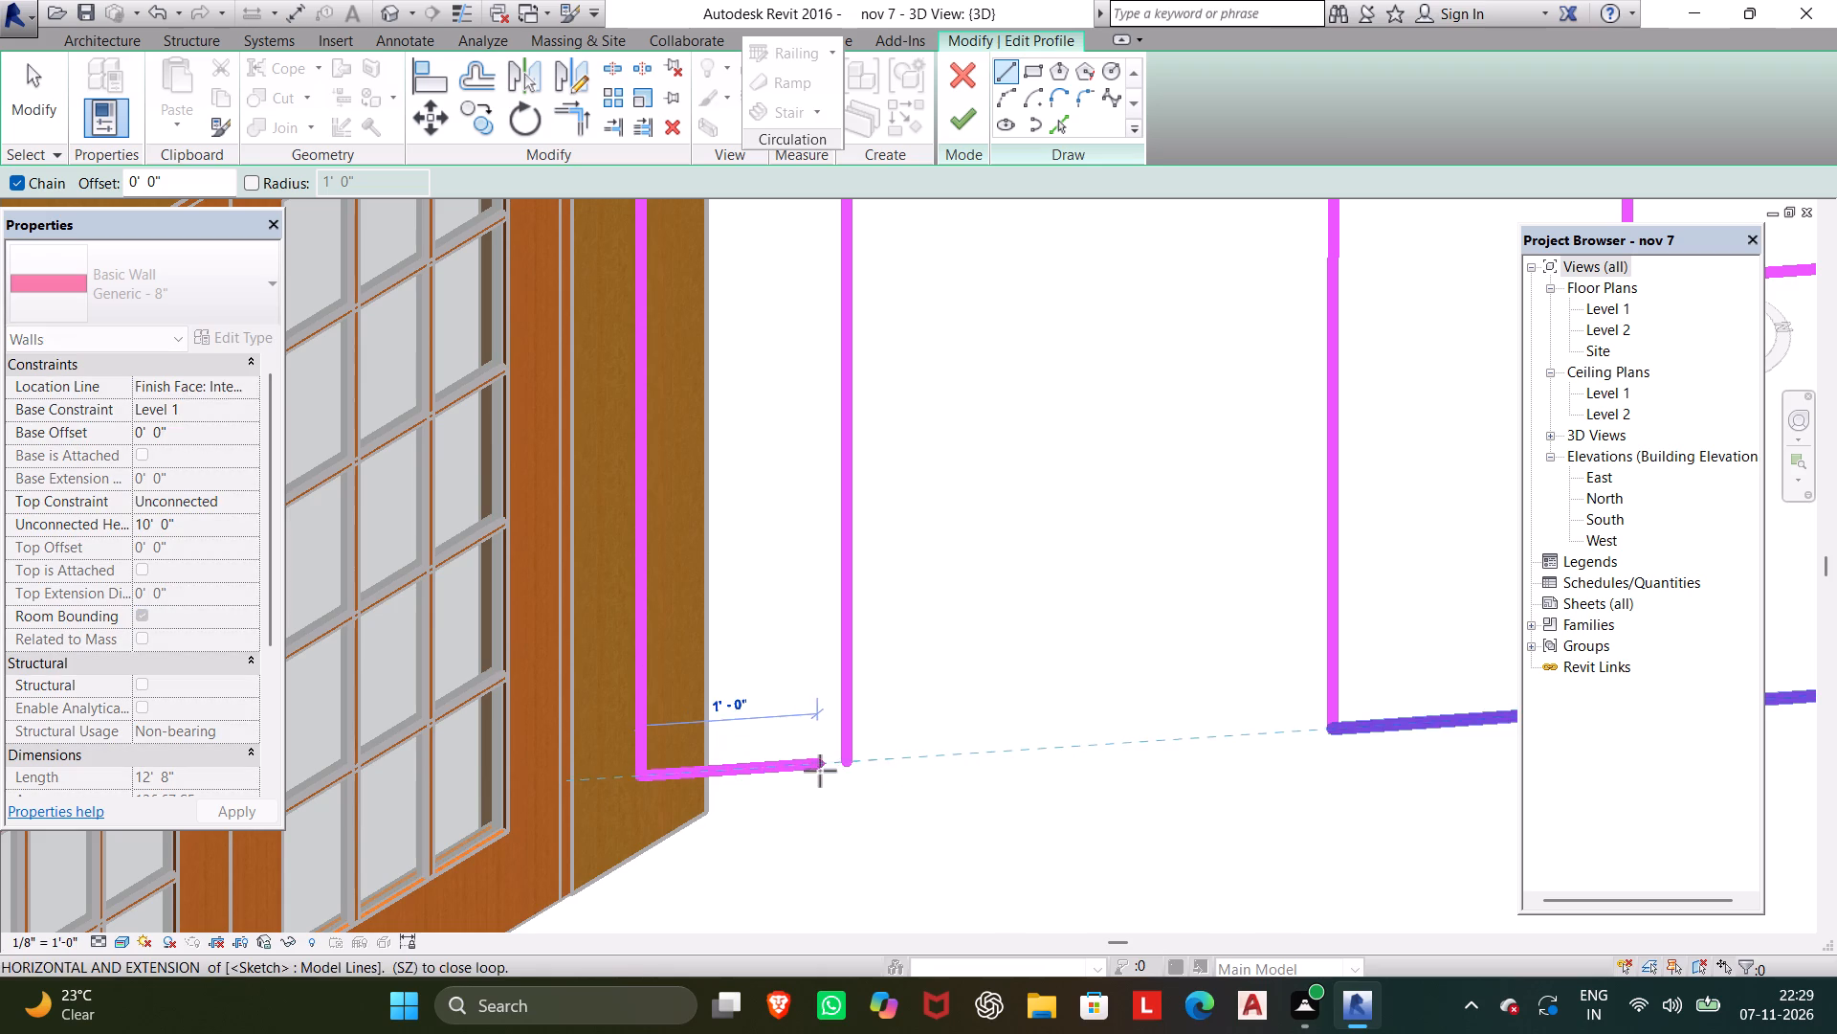
{"action": "left_click", "coordinate": [850, 764]}
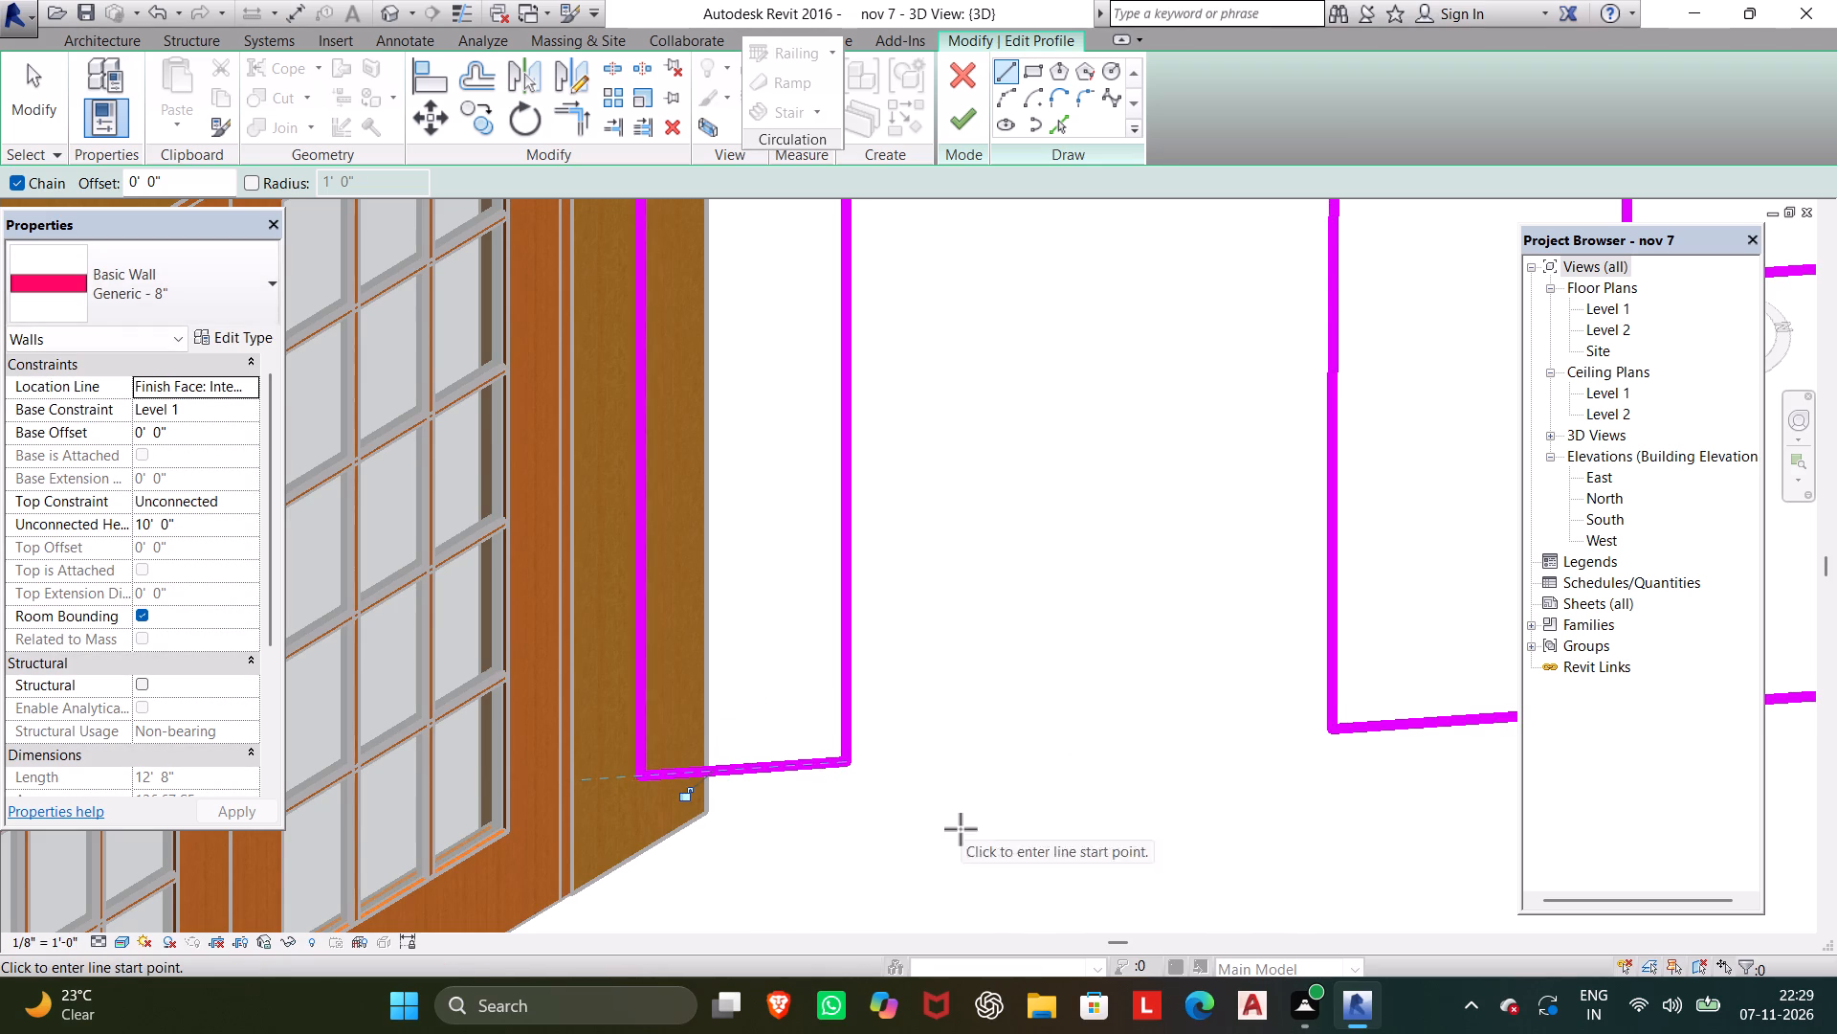
{"action": "scroll", "coordinate": [961, 829], "scroll_direction": "down", "scroll_amount": 2}
{"action": "scroll", "coordinate": [1029, 773], "scroll_direction": "down", "scroll_amount": 4}
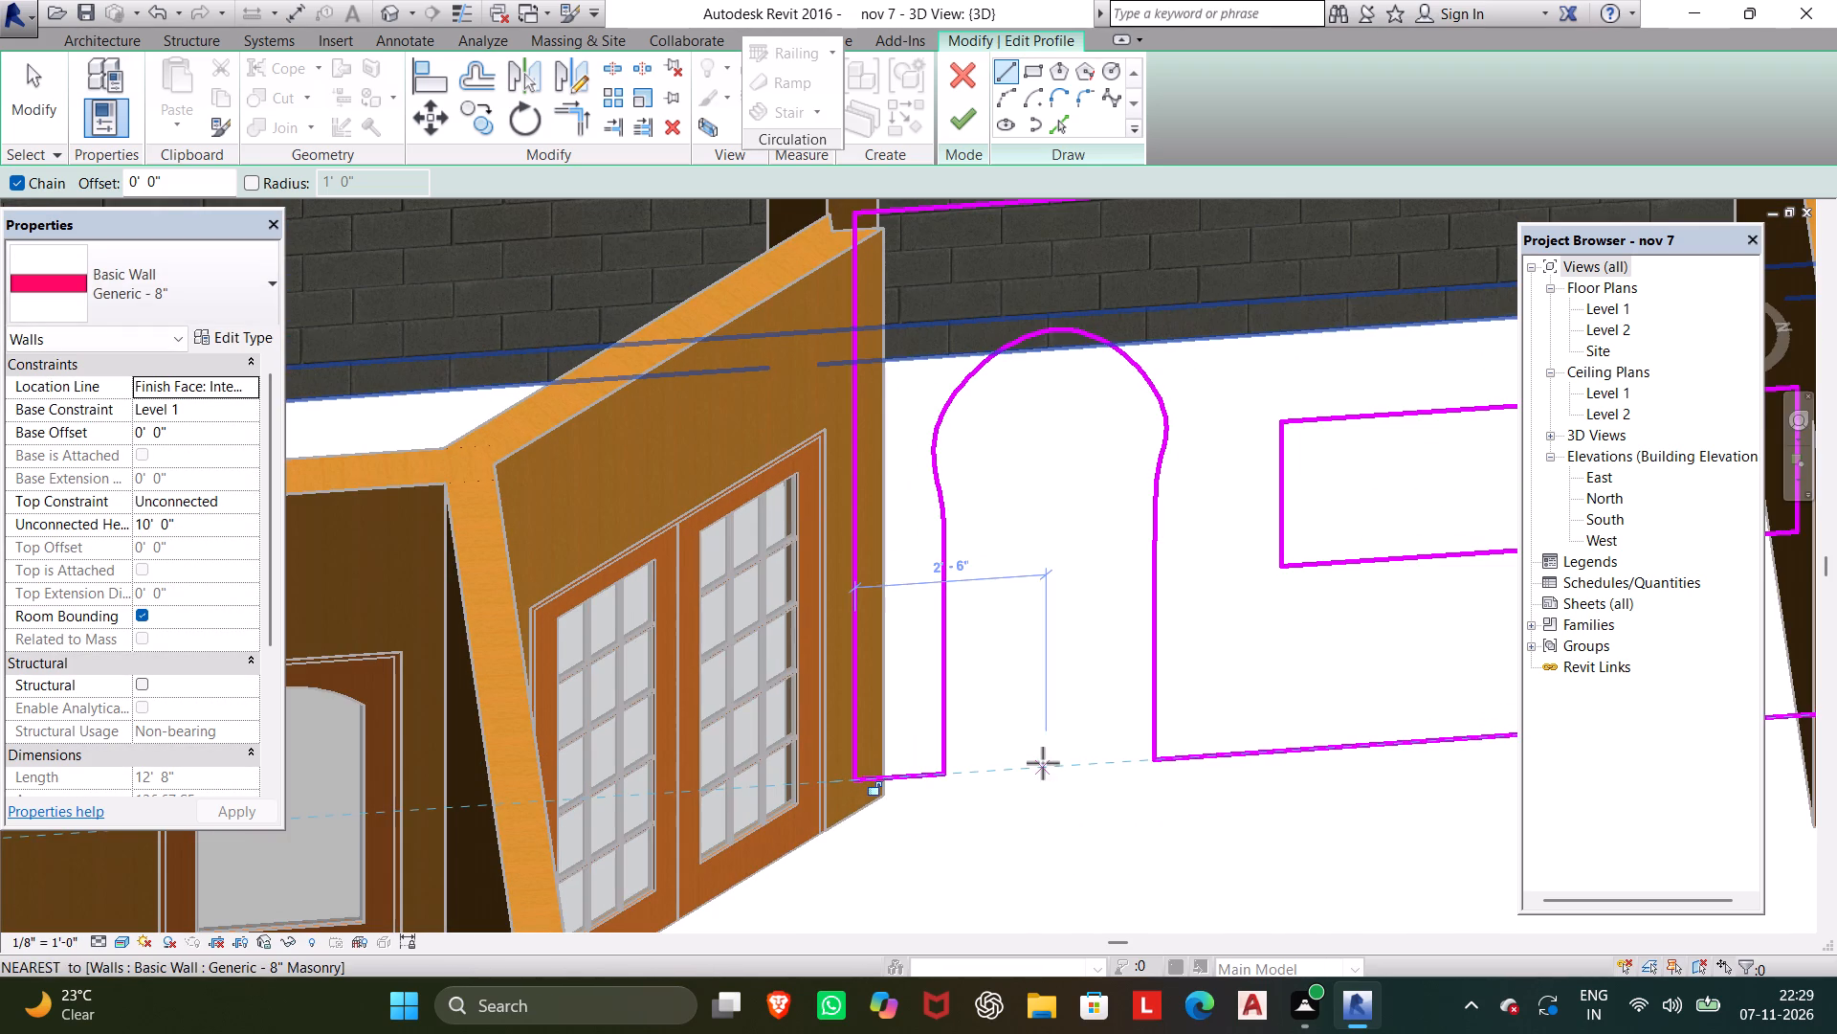
Finish the wall profile edit, unjoining the elements that cannot stay joined.
{"action": "left_click", "coordinate": [967, 118]}
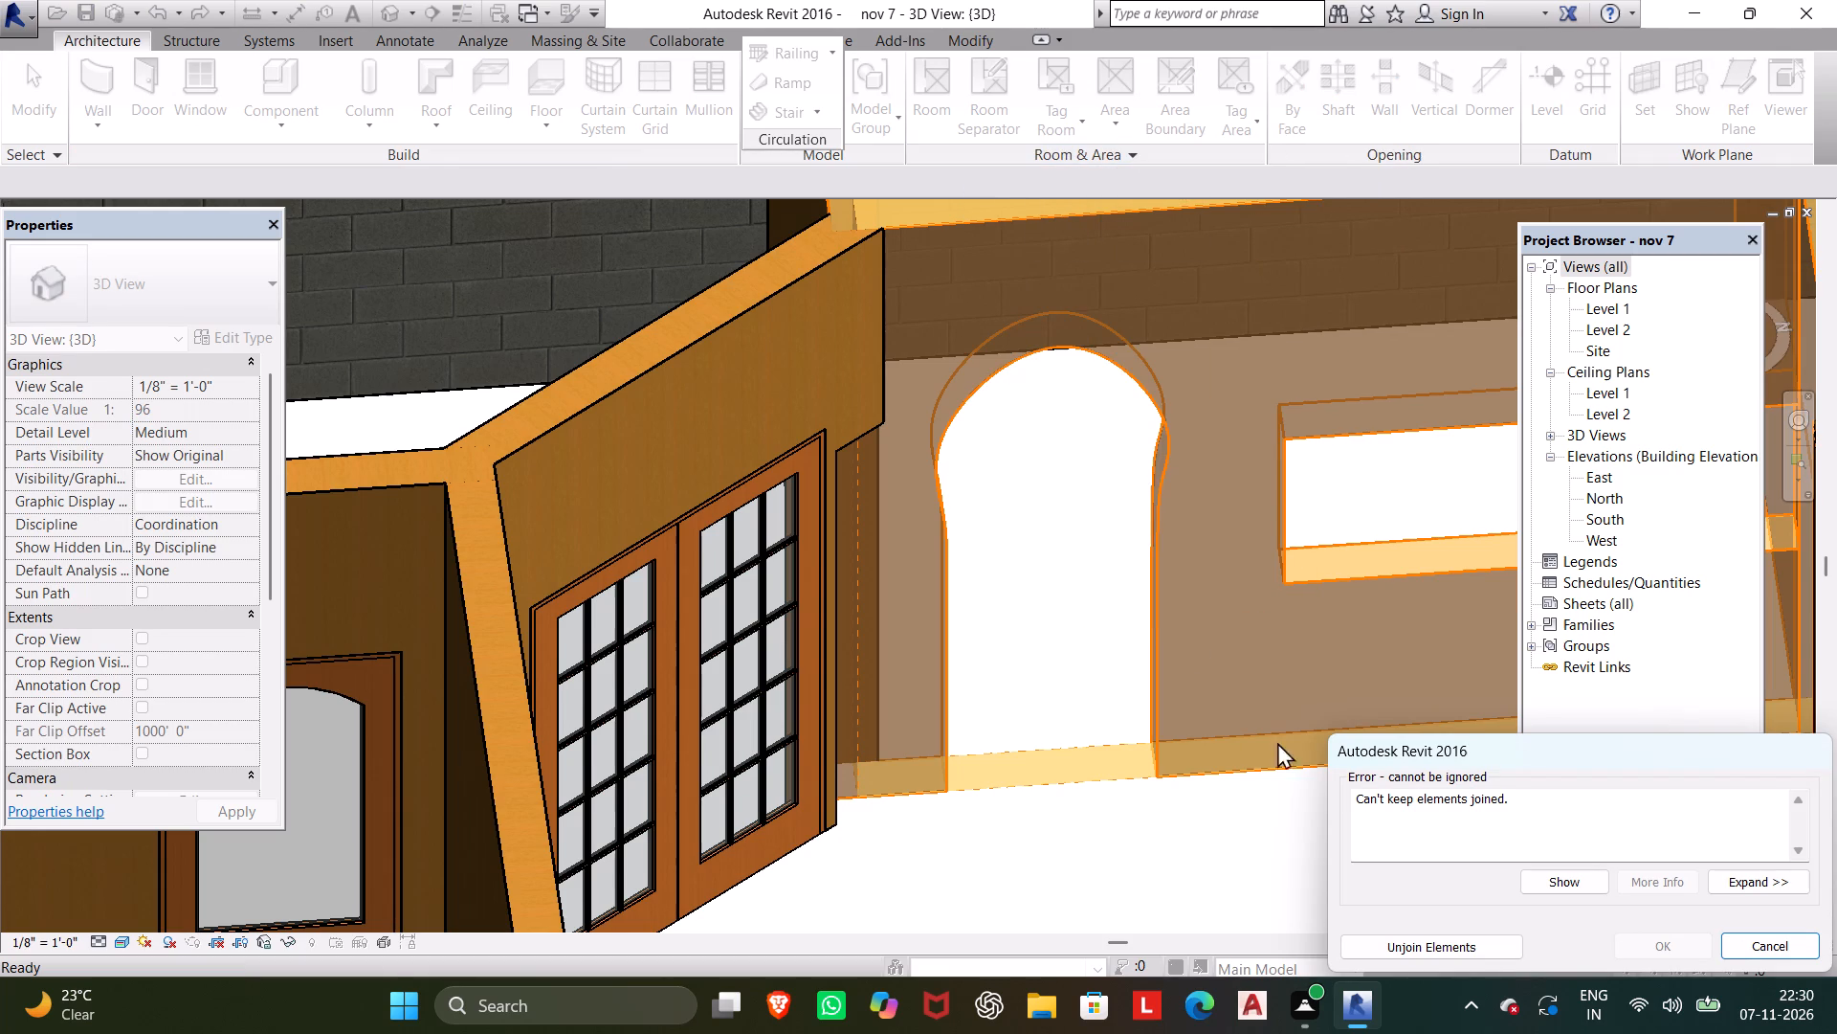
{"action": "left_click", "coordinate": [1415, 950]}
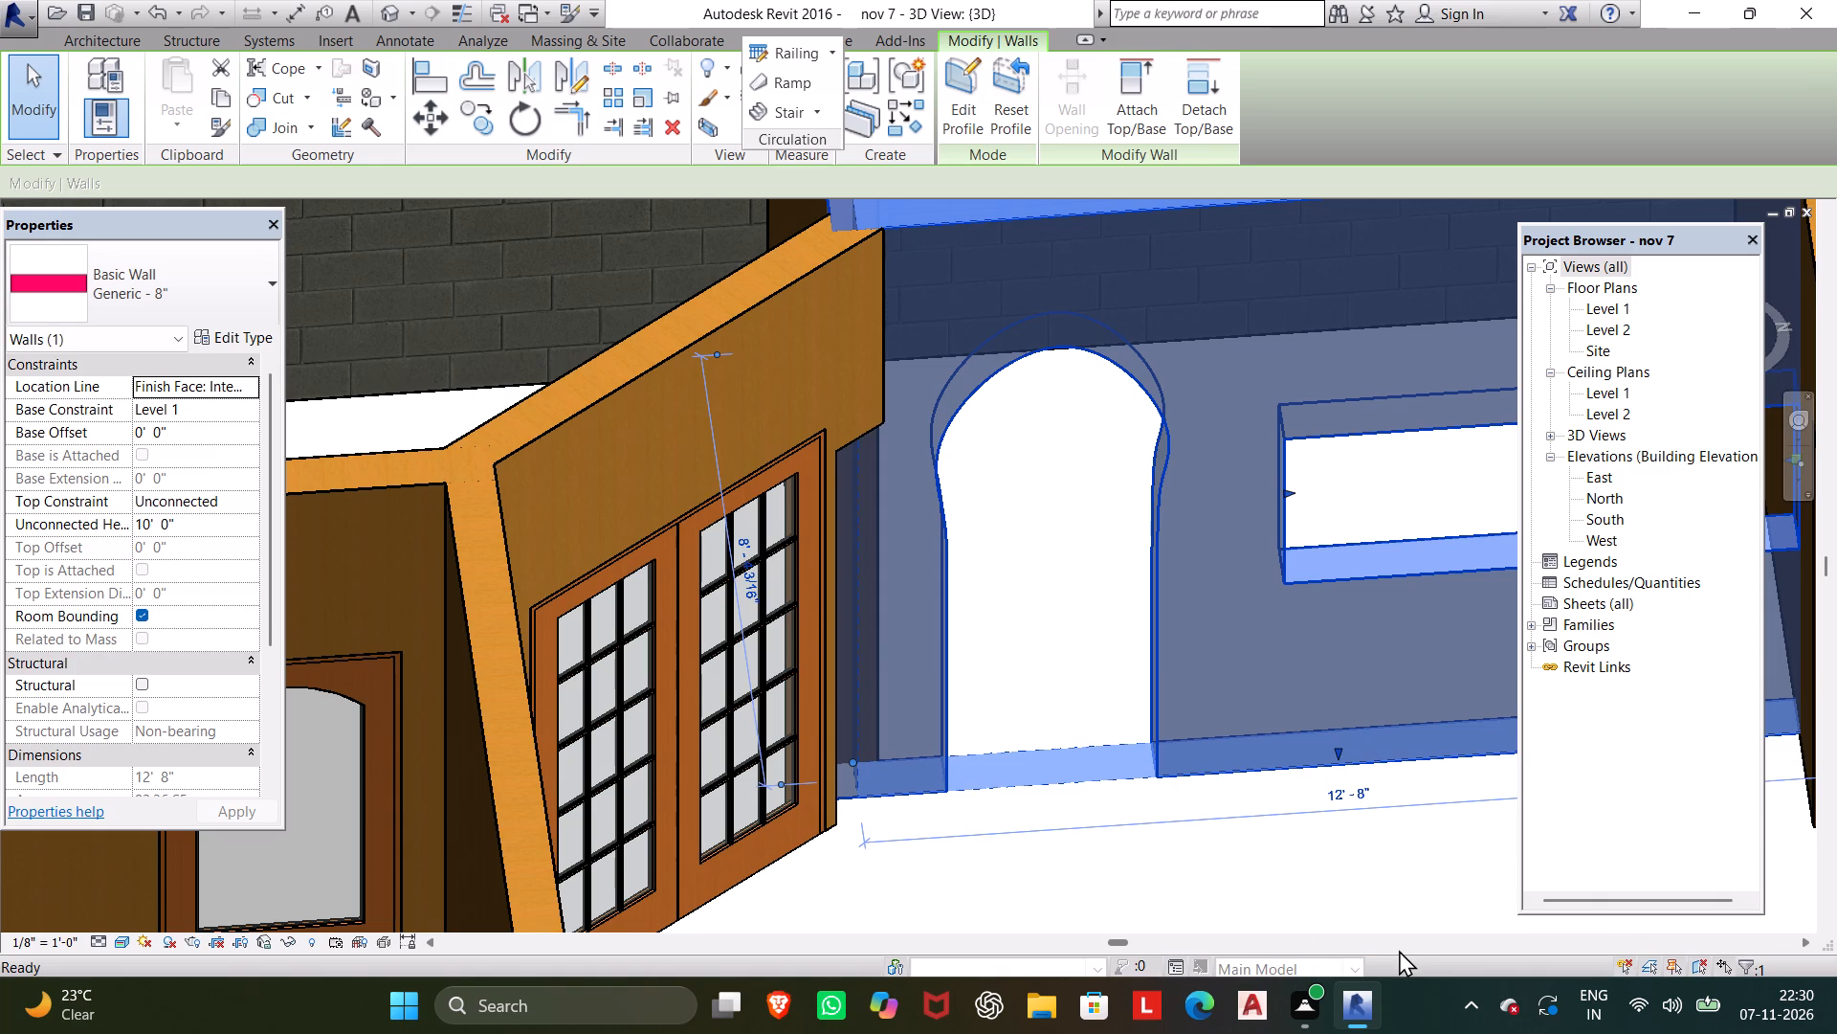
{"action": "scroll", "coordinate": [1363, 959], "scroll_direction": "down", "scroll_amount": 4}
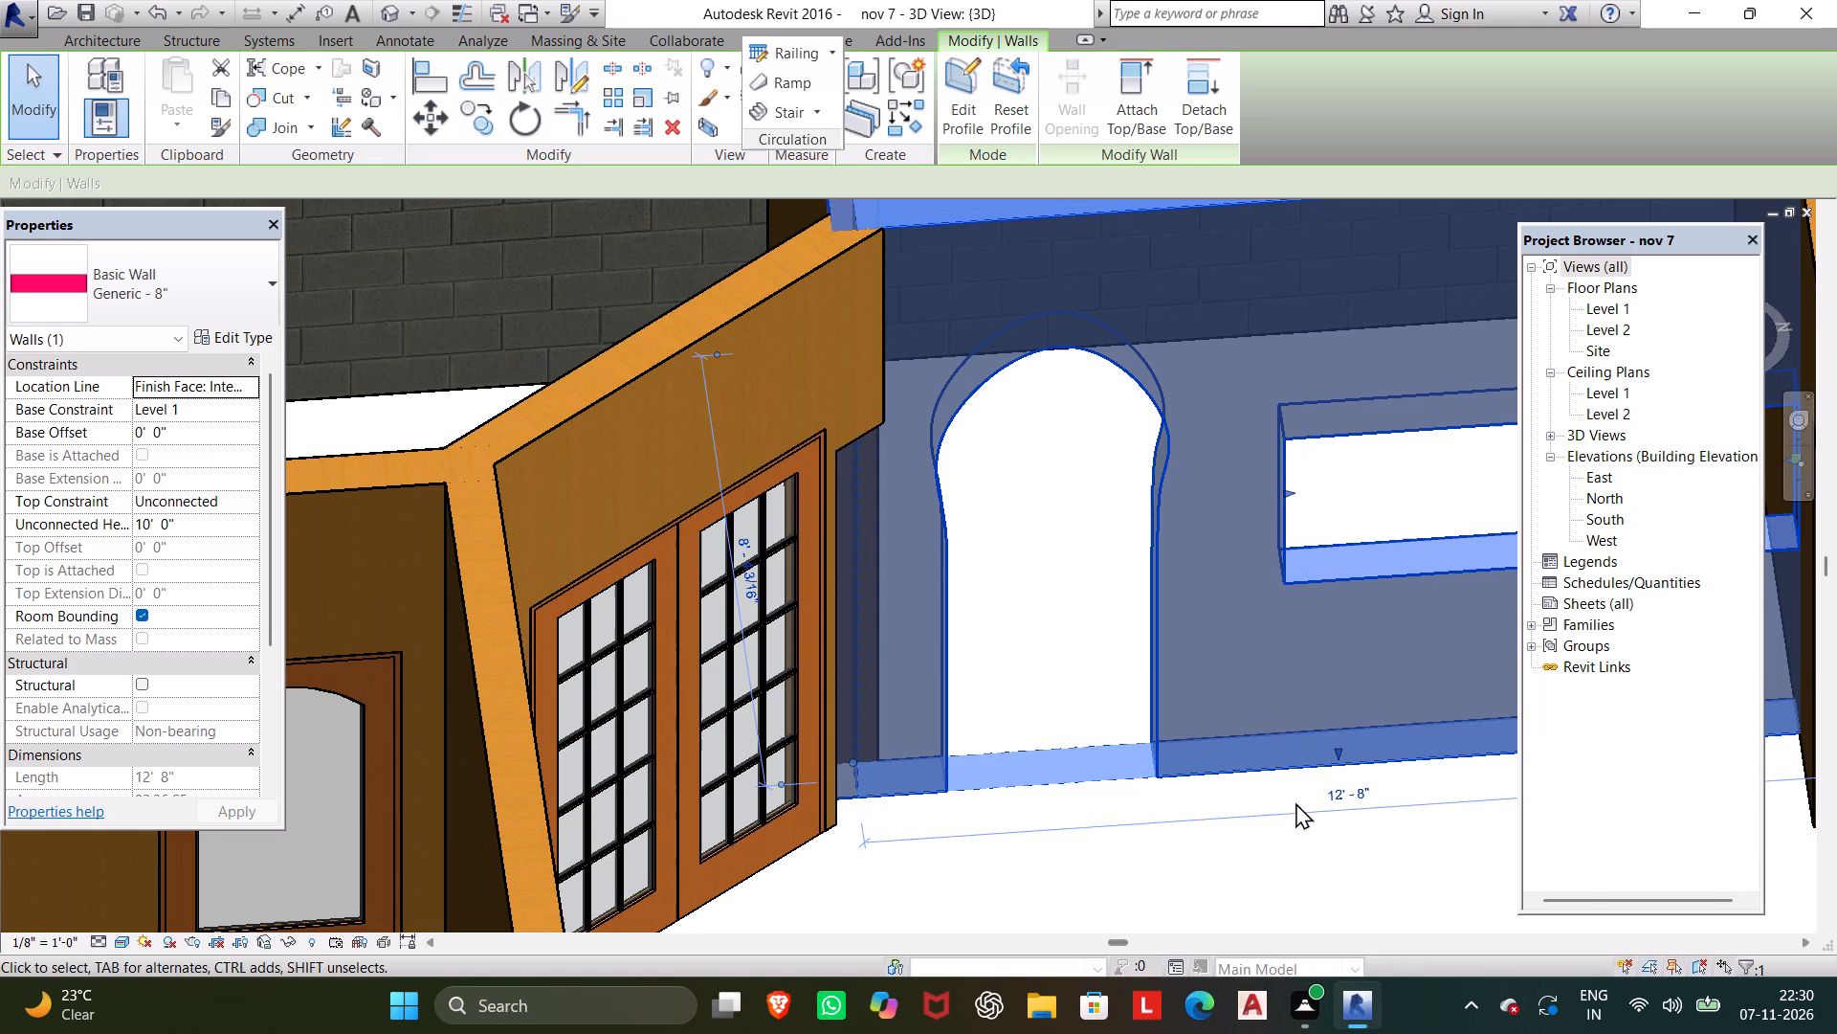
{"action": "scroll", "coordinate": [1183, 632], "scroll_direction": "down", "scroll_amount": 2}
{"action": "middle_click_drag", "start_coordinate": [1183, 632], "coordinate": [1103, 626]}
{"action": "key", "text": "Escape"}
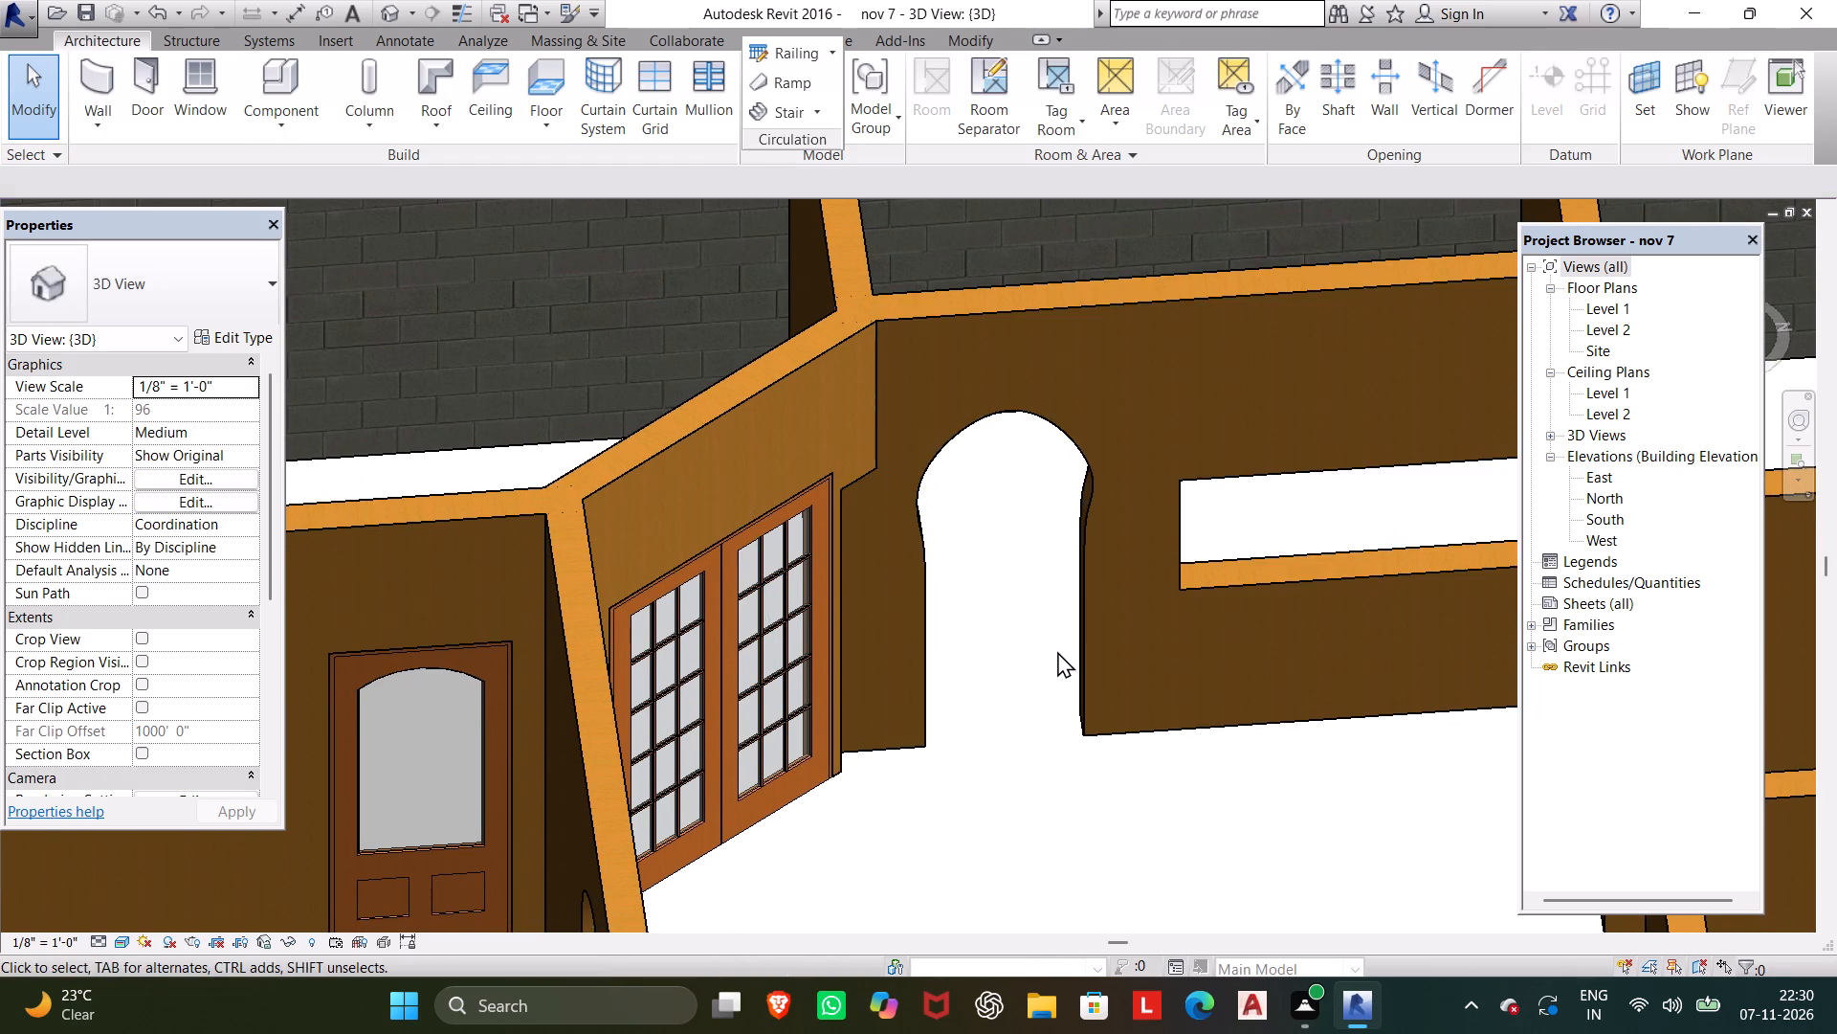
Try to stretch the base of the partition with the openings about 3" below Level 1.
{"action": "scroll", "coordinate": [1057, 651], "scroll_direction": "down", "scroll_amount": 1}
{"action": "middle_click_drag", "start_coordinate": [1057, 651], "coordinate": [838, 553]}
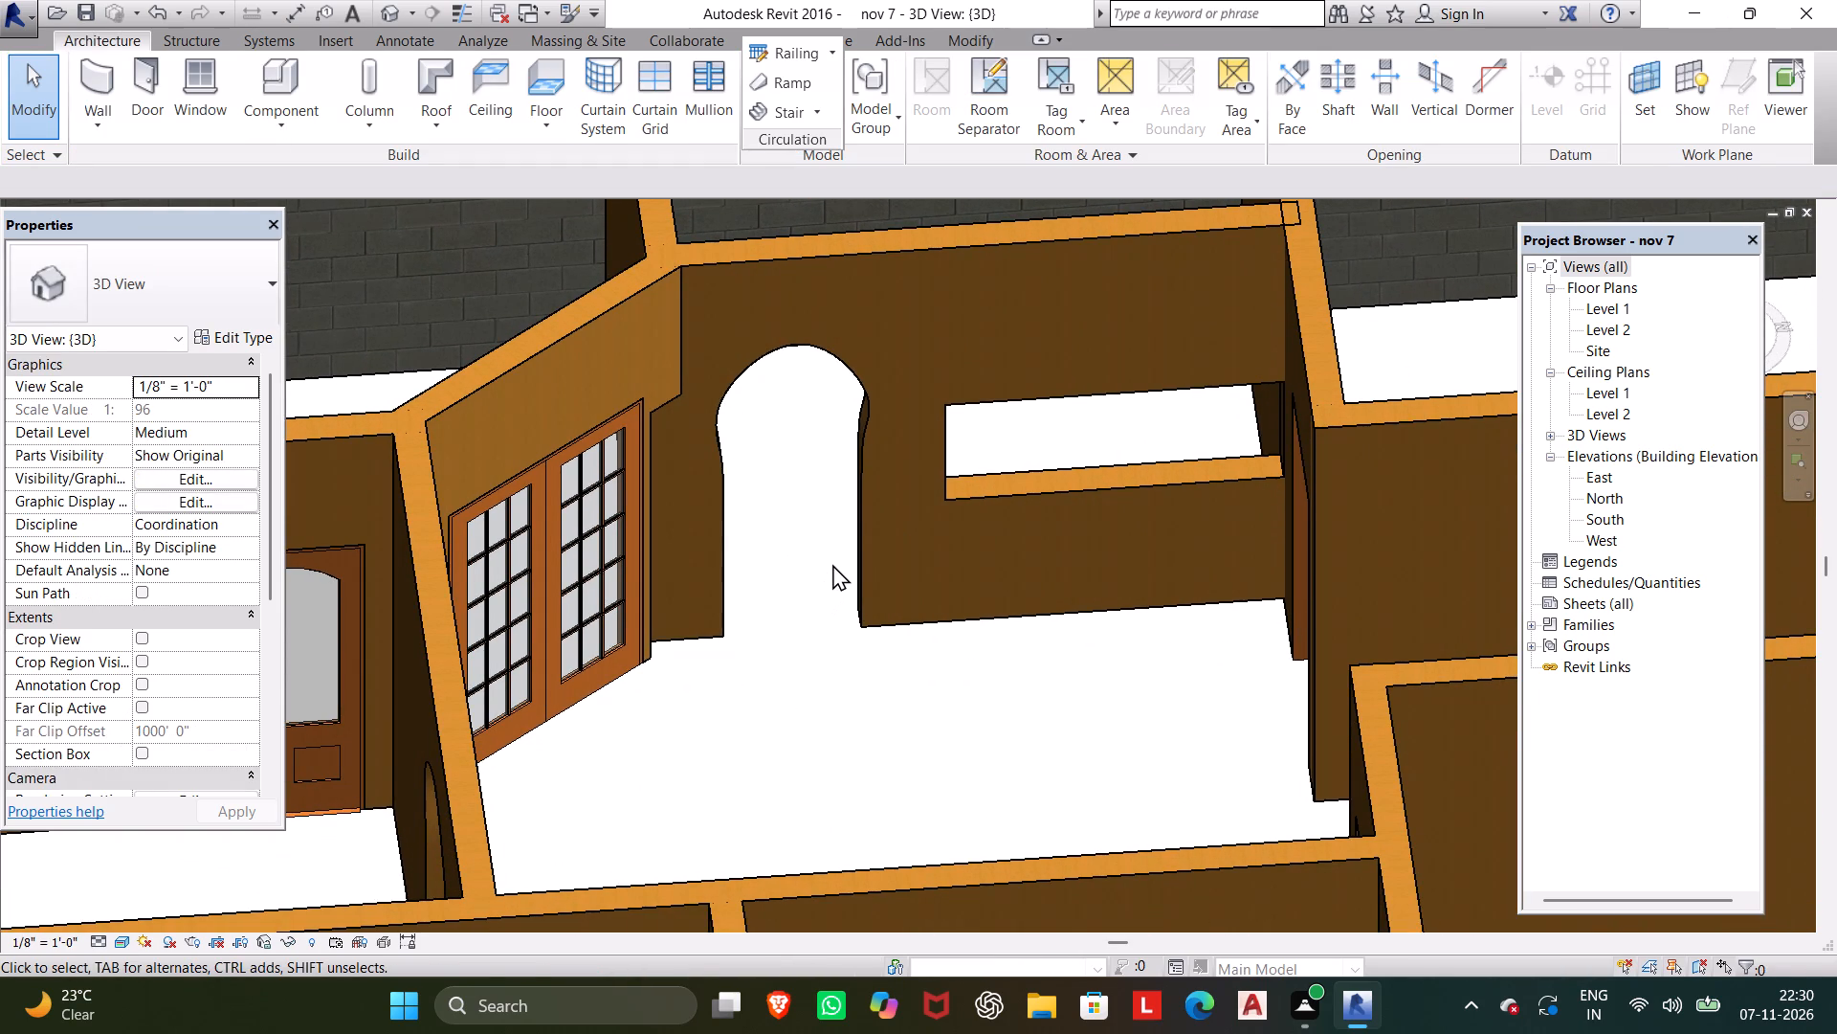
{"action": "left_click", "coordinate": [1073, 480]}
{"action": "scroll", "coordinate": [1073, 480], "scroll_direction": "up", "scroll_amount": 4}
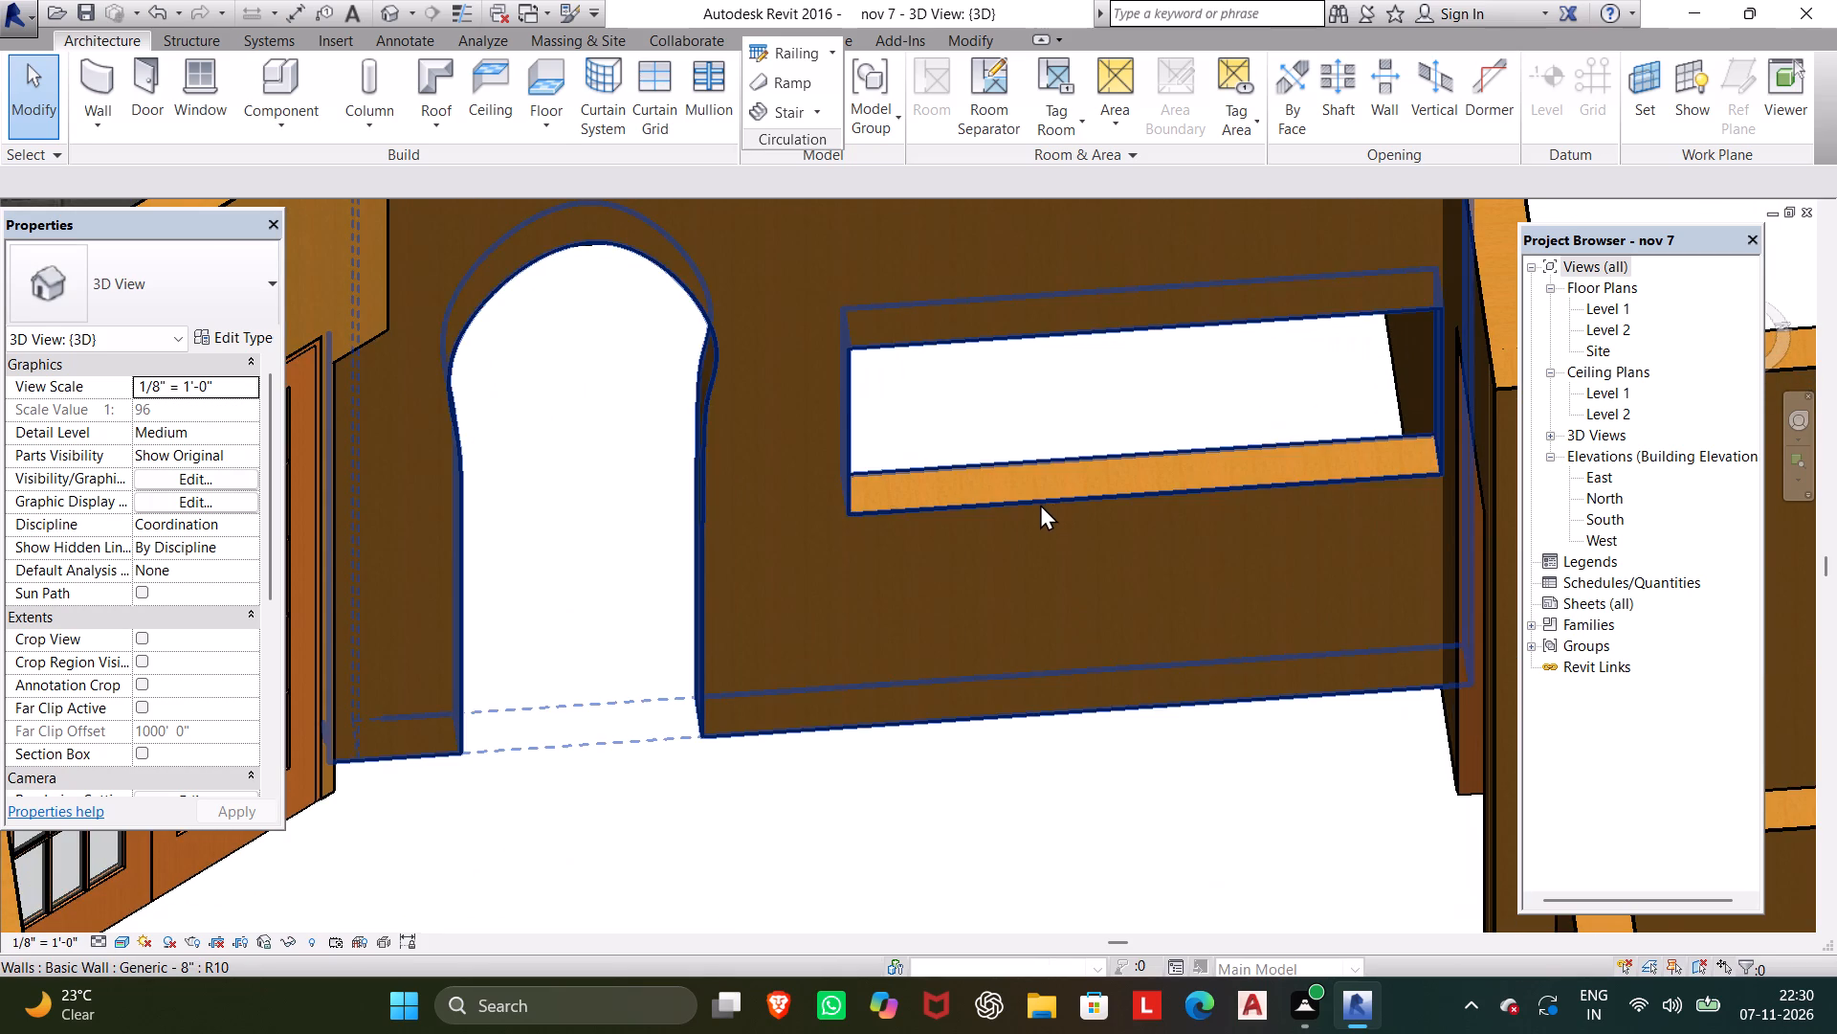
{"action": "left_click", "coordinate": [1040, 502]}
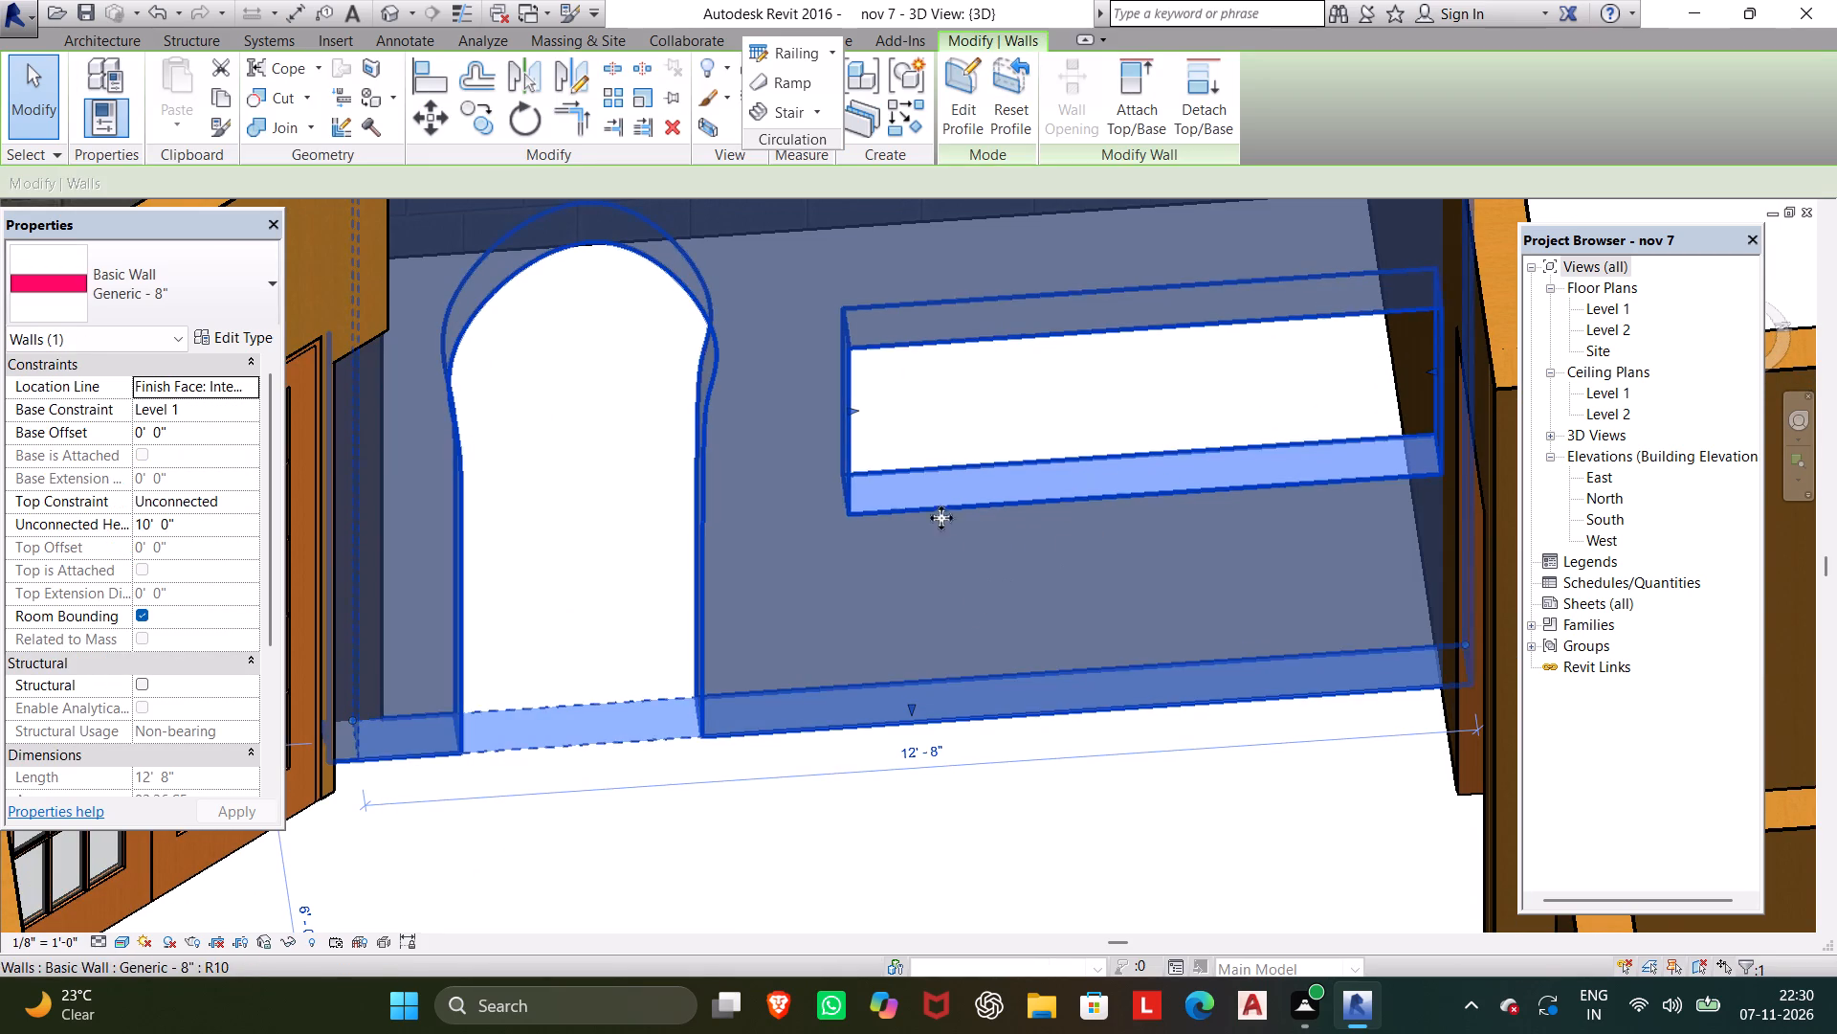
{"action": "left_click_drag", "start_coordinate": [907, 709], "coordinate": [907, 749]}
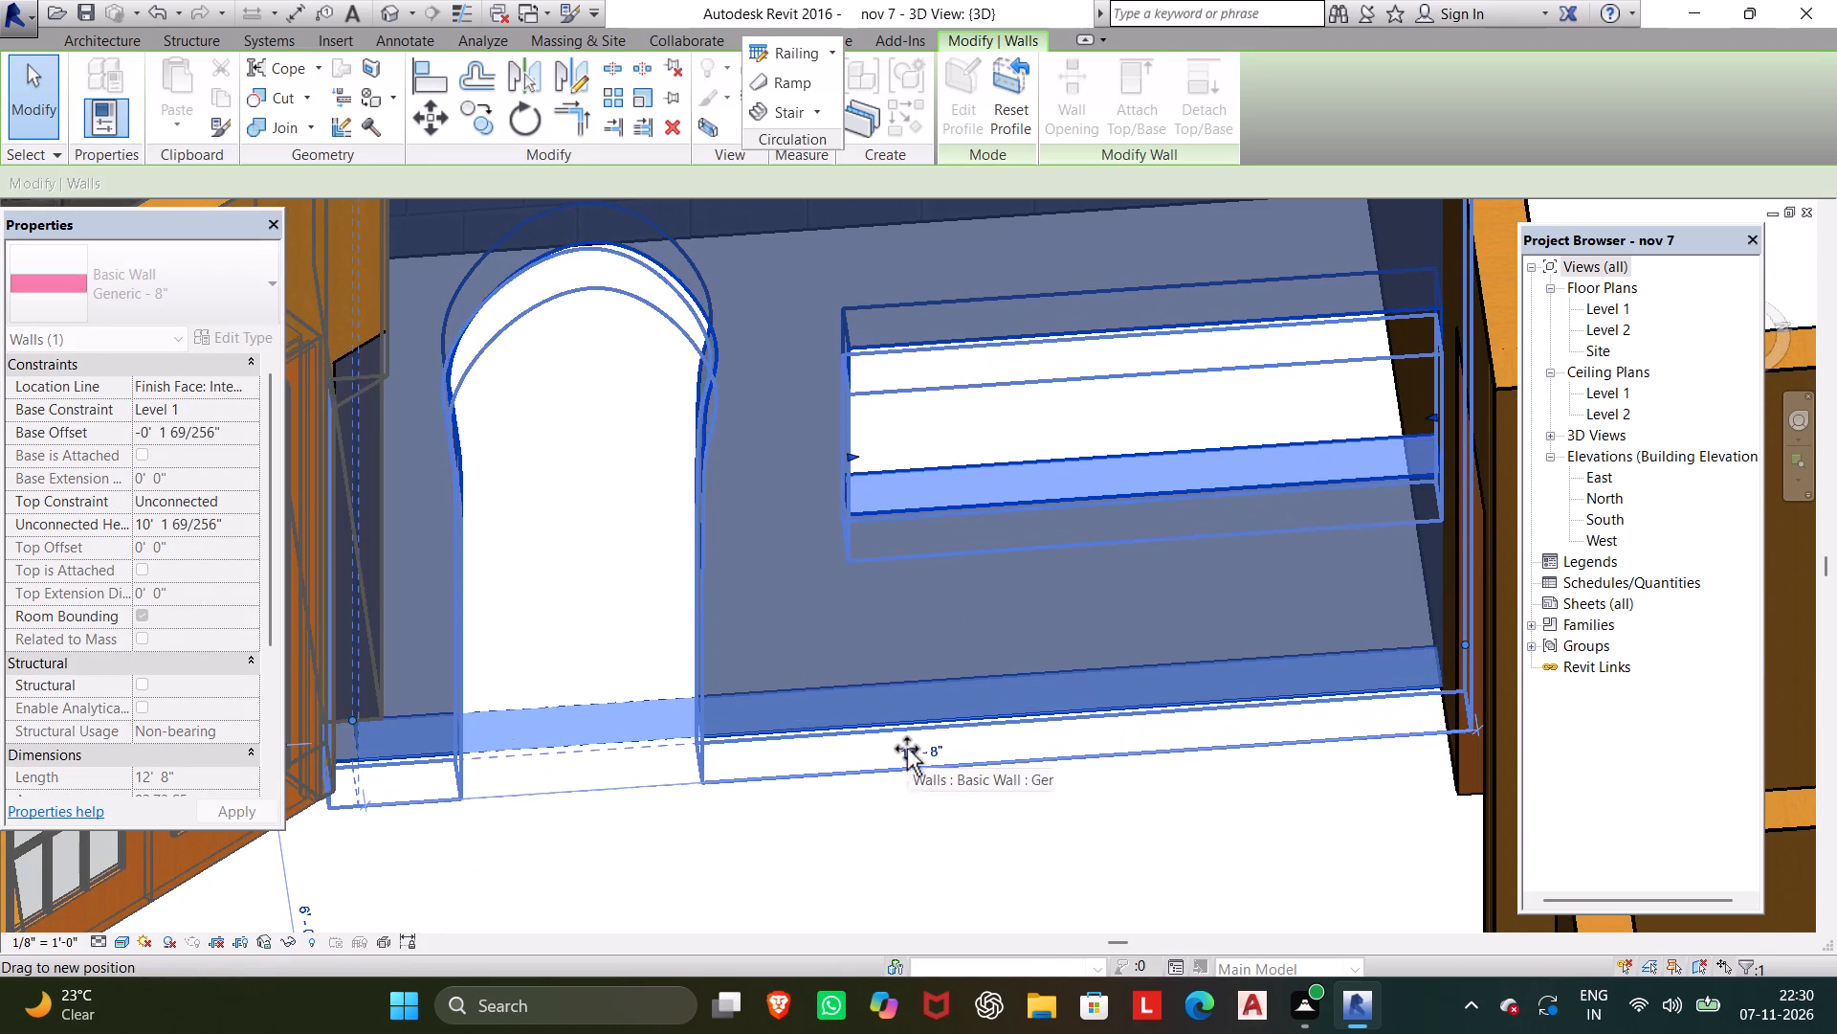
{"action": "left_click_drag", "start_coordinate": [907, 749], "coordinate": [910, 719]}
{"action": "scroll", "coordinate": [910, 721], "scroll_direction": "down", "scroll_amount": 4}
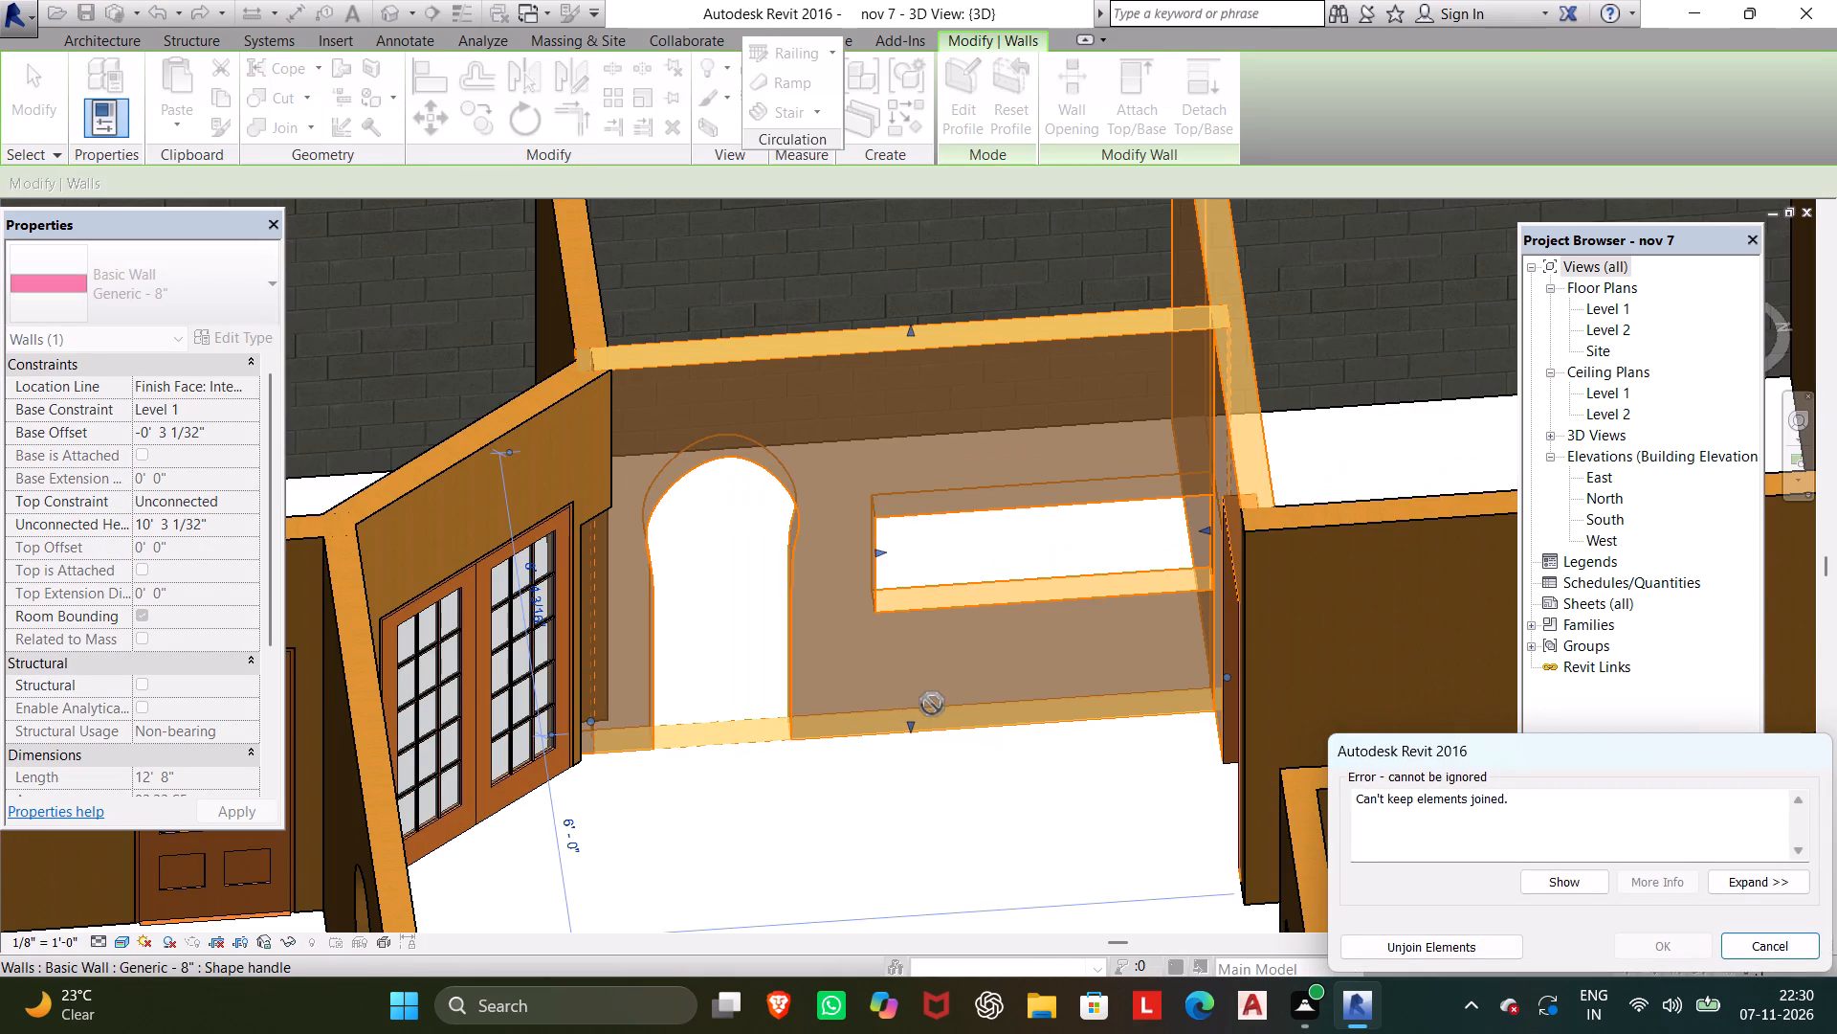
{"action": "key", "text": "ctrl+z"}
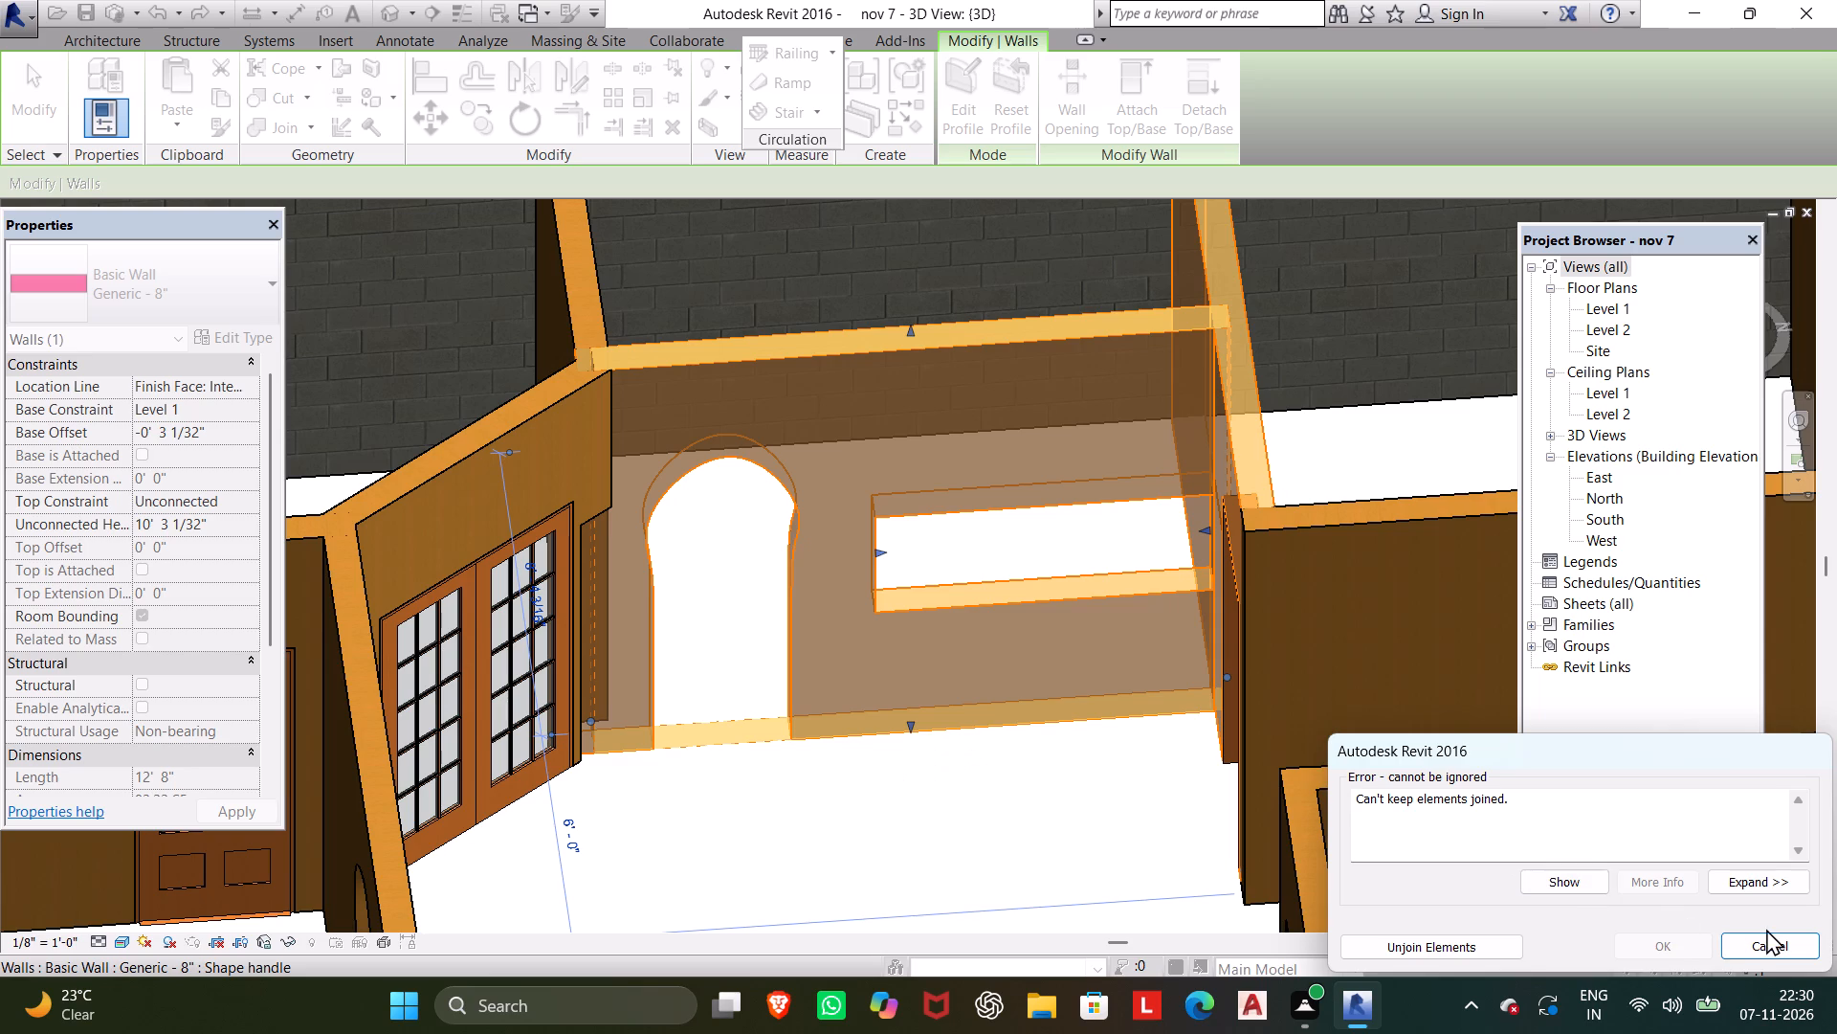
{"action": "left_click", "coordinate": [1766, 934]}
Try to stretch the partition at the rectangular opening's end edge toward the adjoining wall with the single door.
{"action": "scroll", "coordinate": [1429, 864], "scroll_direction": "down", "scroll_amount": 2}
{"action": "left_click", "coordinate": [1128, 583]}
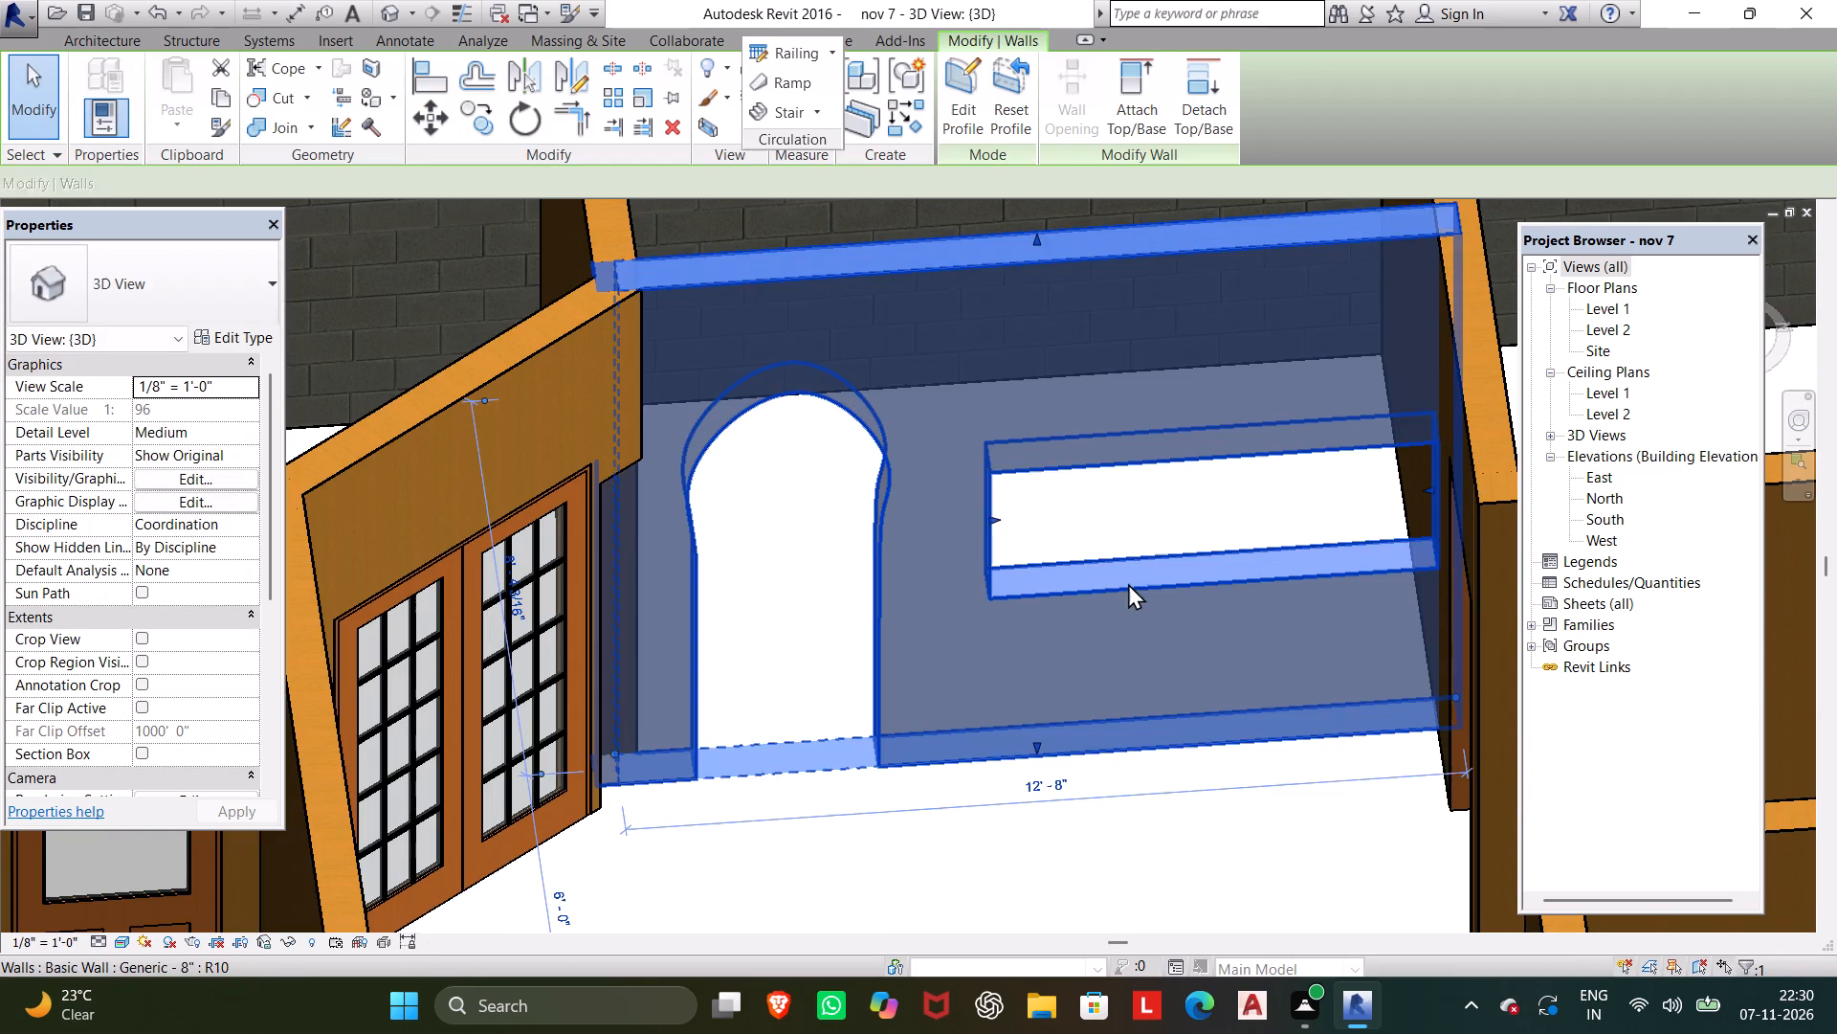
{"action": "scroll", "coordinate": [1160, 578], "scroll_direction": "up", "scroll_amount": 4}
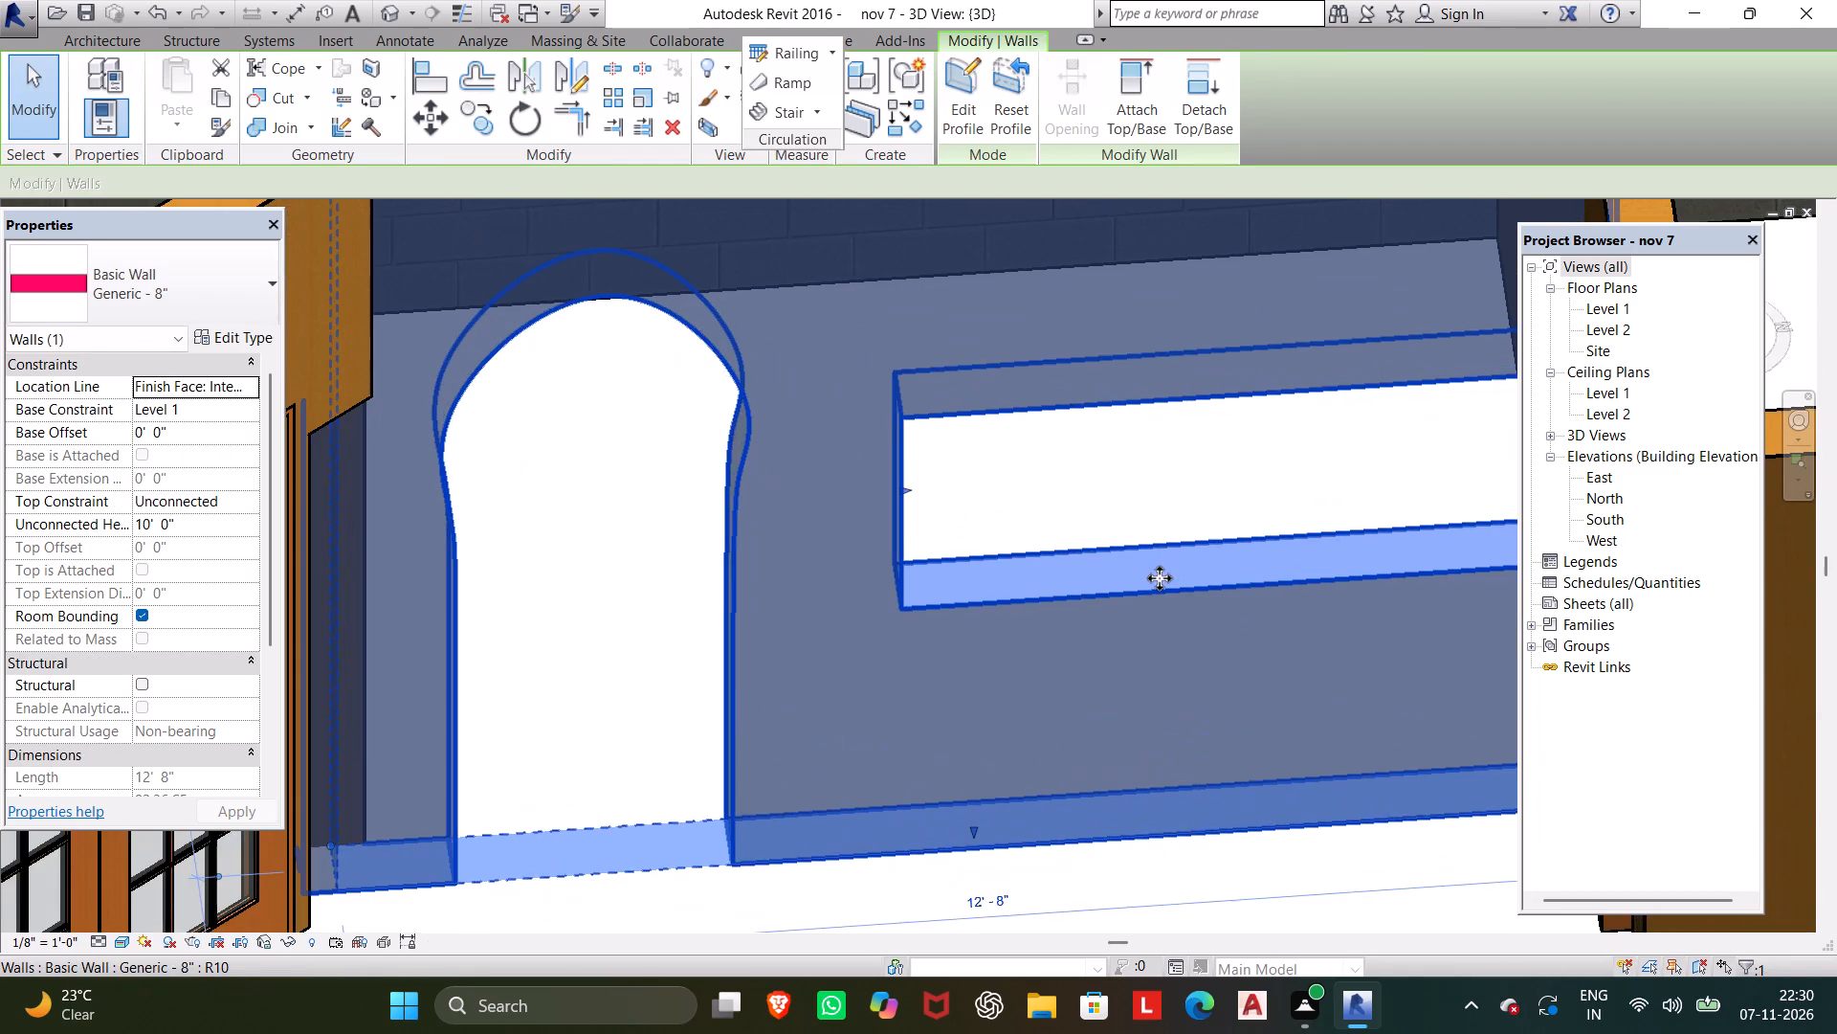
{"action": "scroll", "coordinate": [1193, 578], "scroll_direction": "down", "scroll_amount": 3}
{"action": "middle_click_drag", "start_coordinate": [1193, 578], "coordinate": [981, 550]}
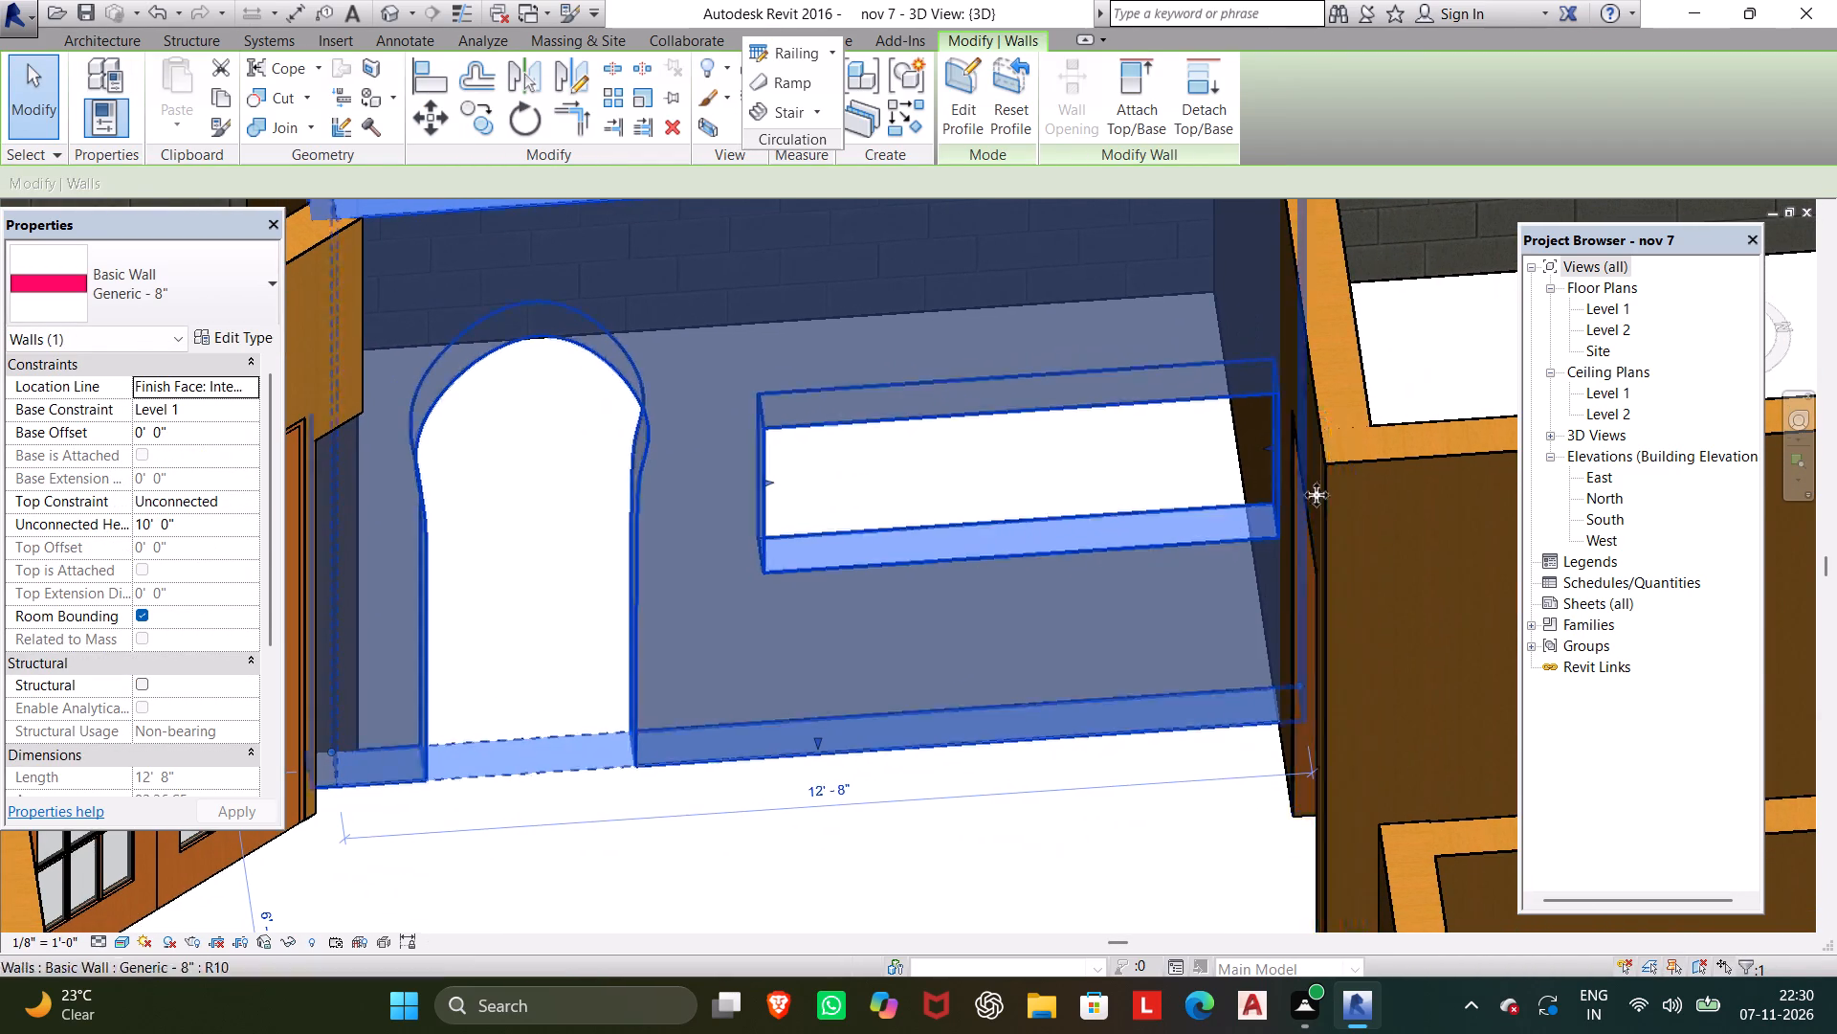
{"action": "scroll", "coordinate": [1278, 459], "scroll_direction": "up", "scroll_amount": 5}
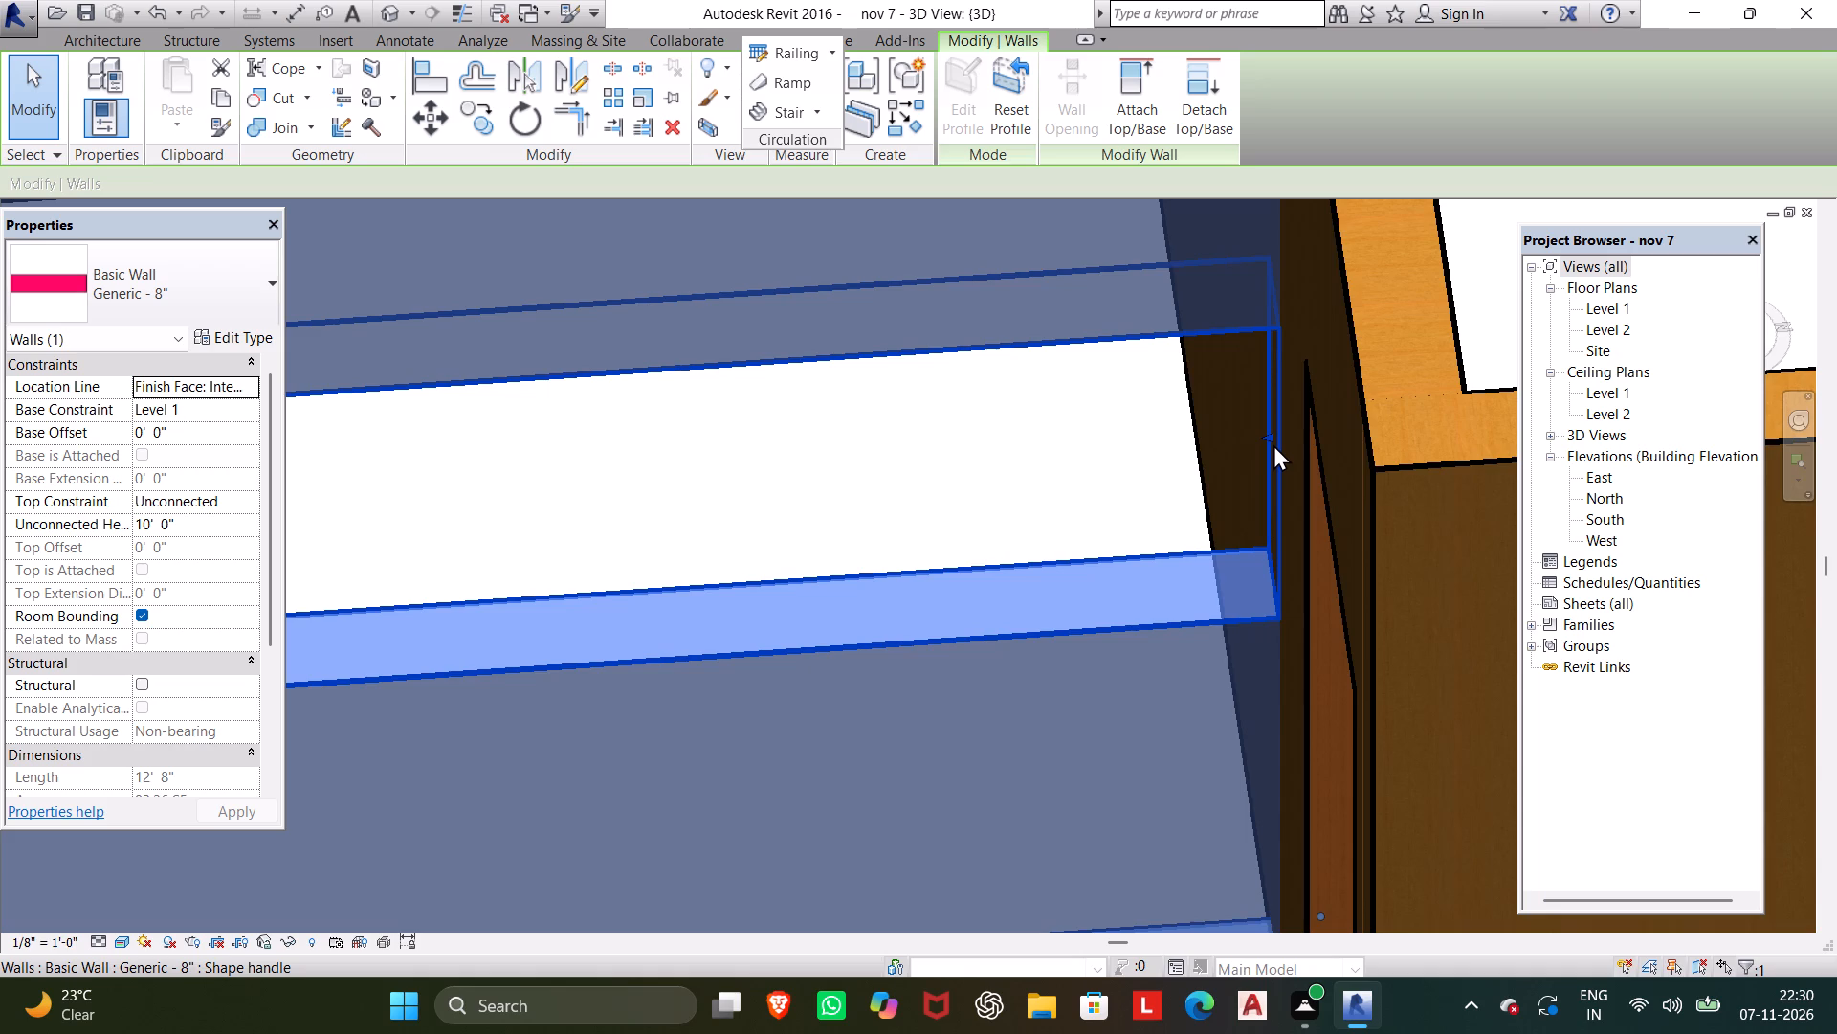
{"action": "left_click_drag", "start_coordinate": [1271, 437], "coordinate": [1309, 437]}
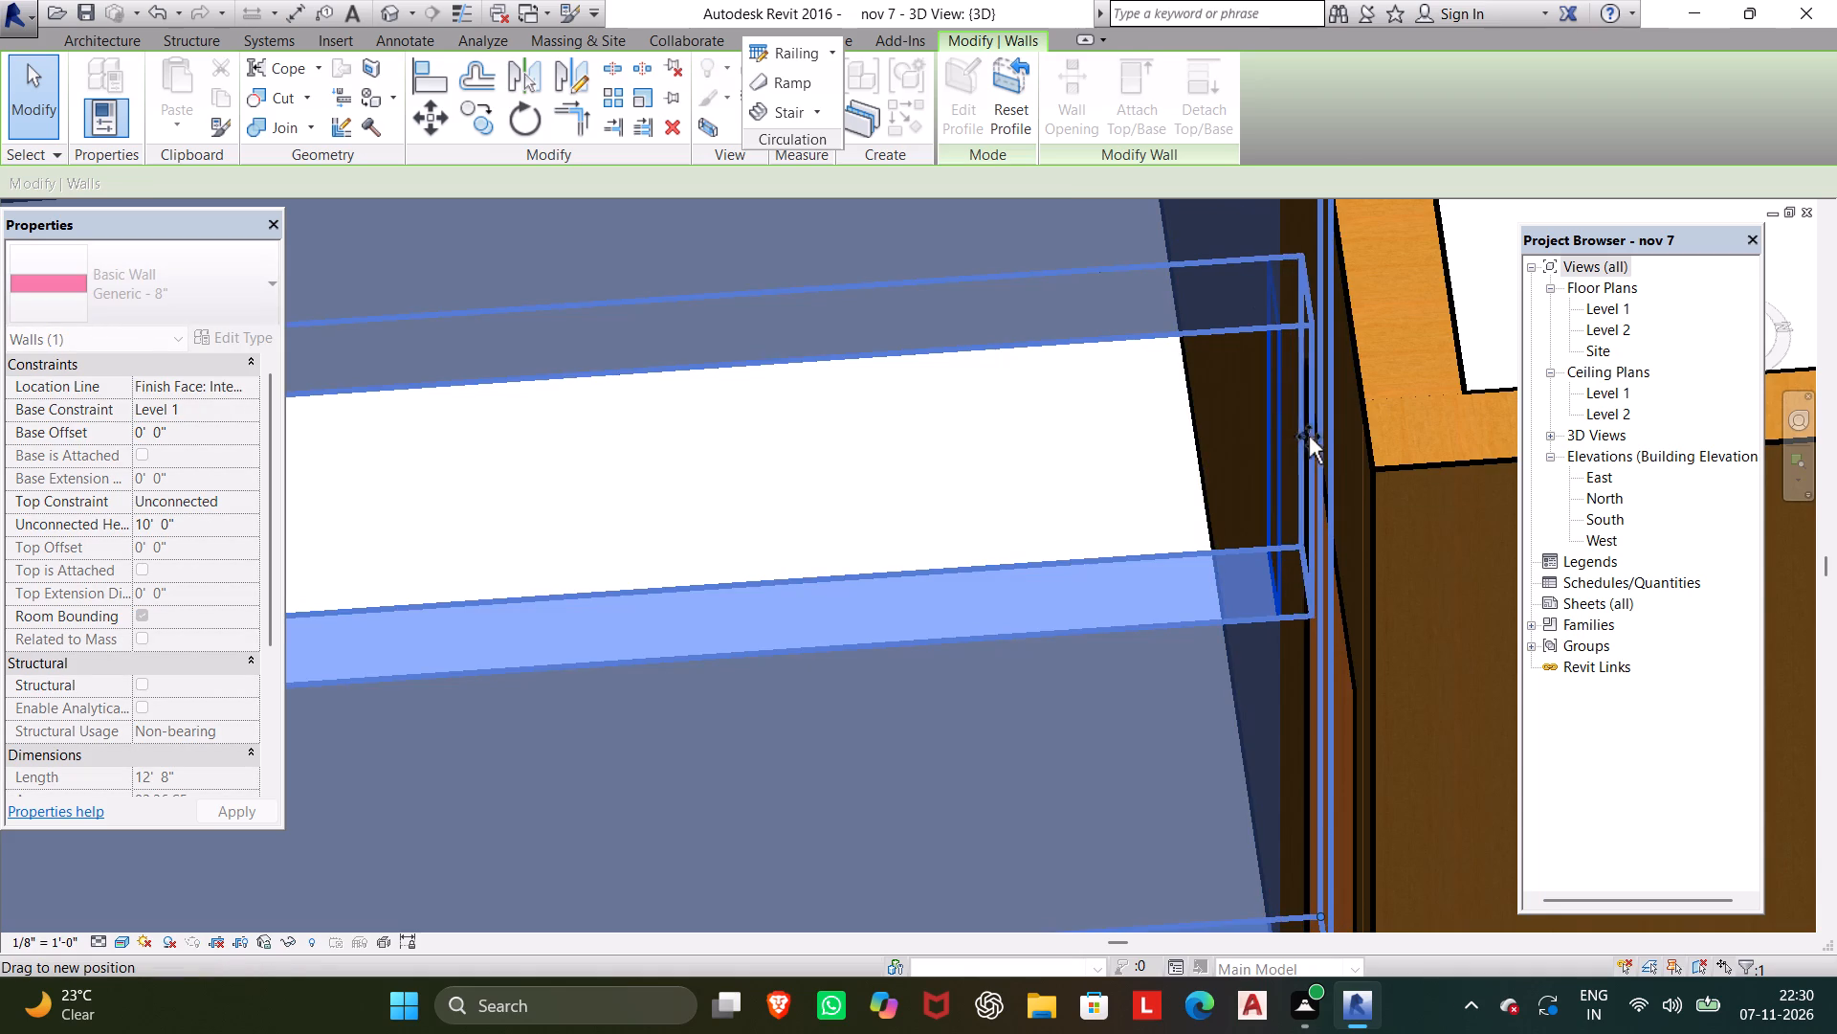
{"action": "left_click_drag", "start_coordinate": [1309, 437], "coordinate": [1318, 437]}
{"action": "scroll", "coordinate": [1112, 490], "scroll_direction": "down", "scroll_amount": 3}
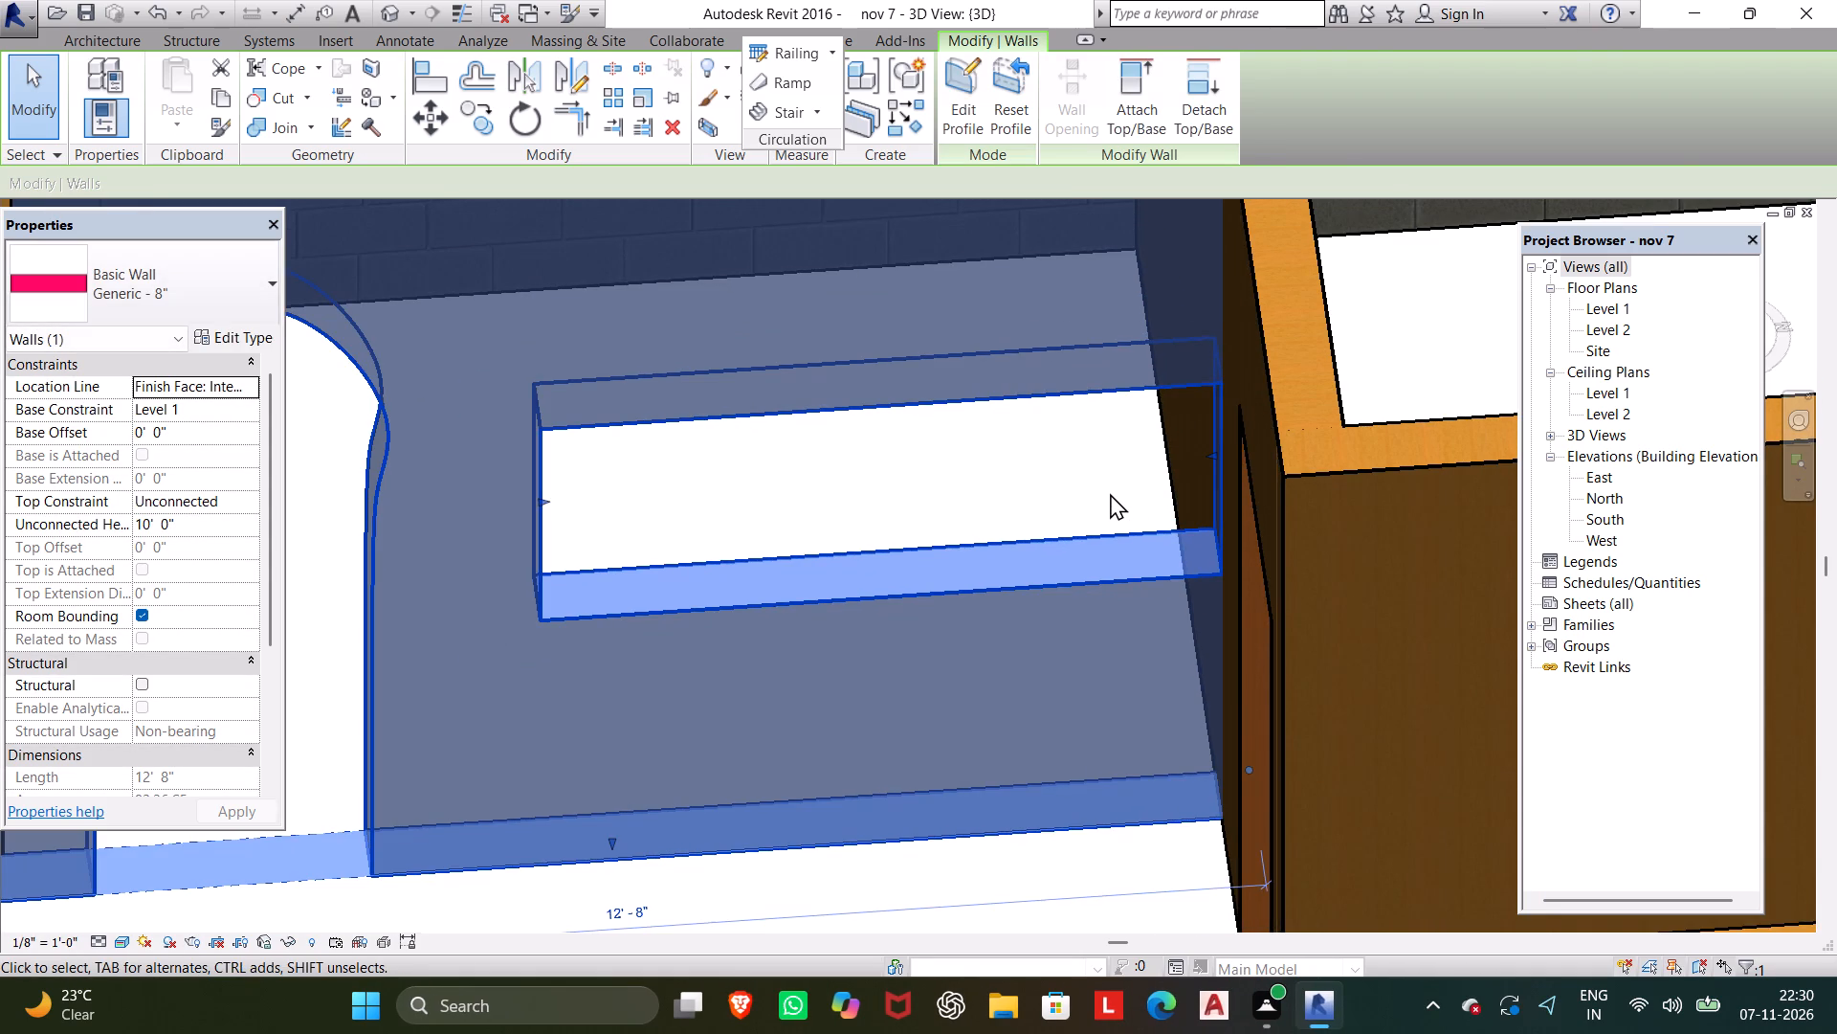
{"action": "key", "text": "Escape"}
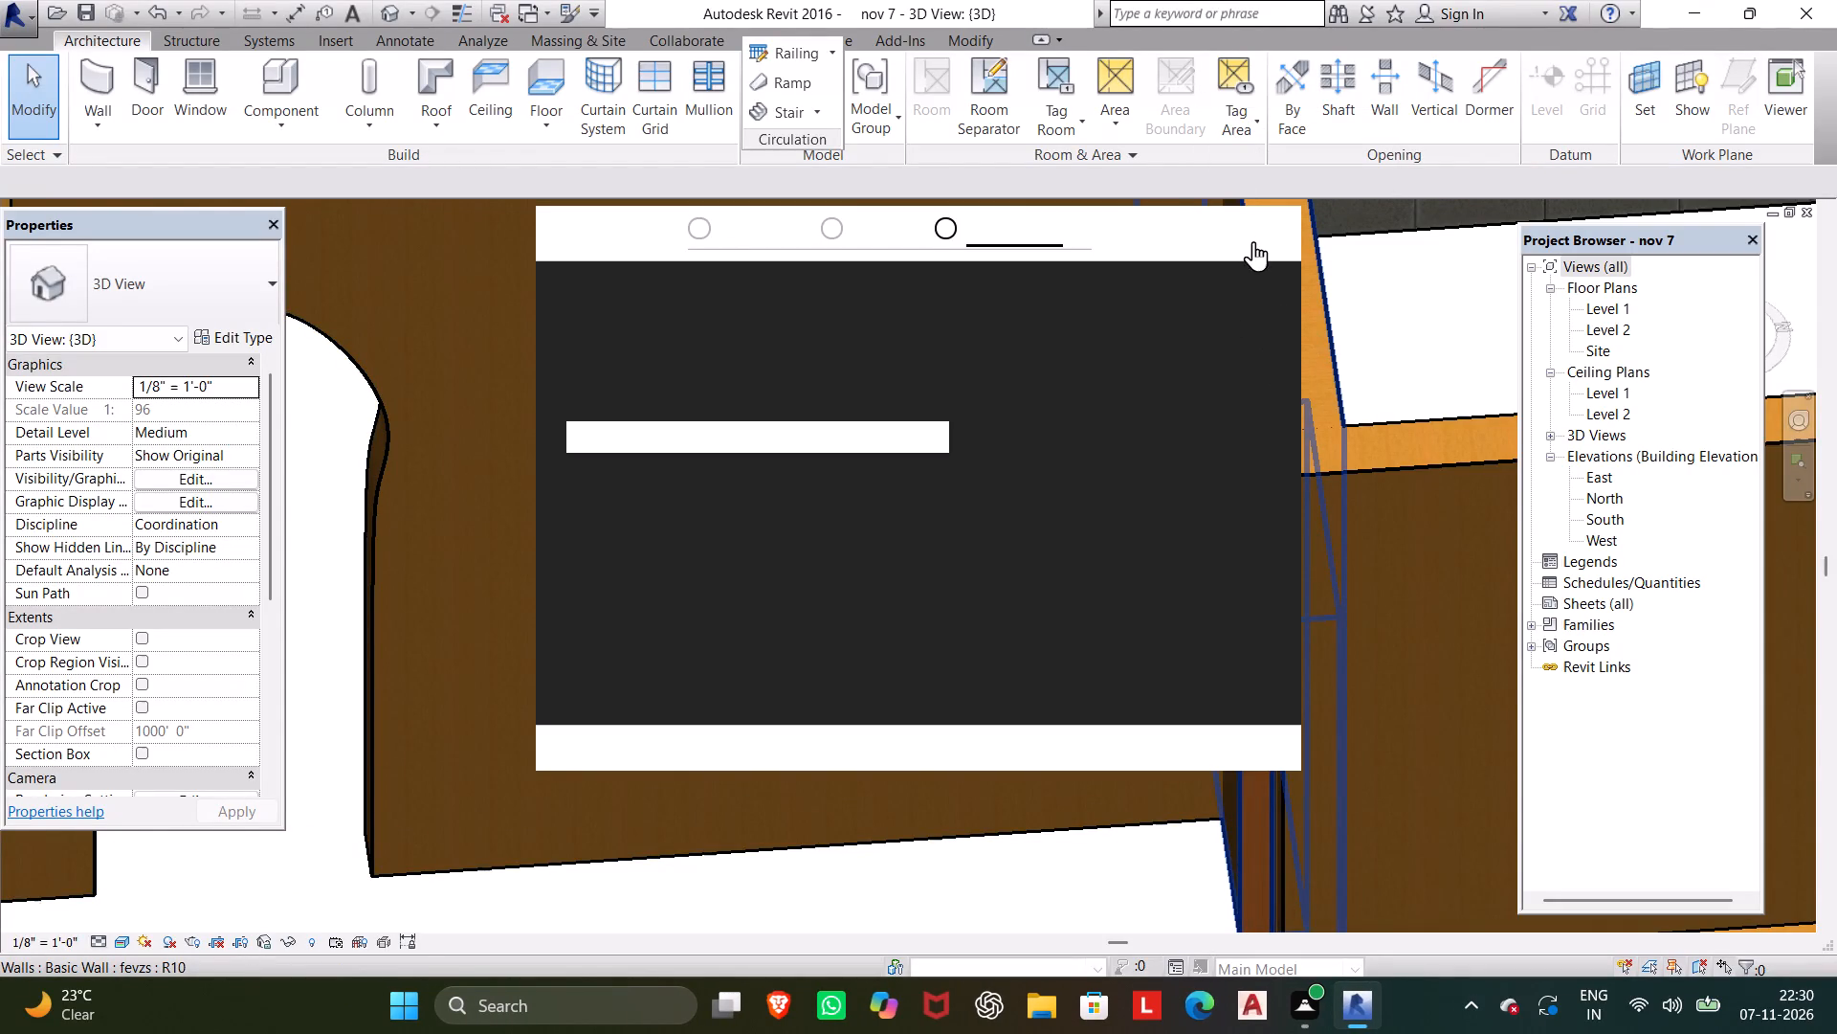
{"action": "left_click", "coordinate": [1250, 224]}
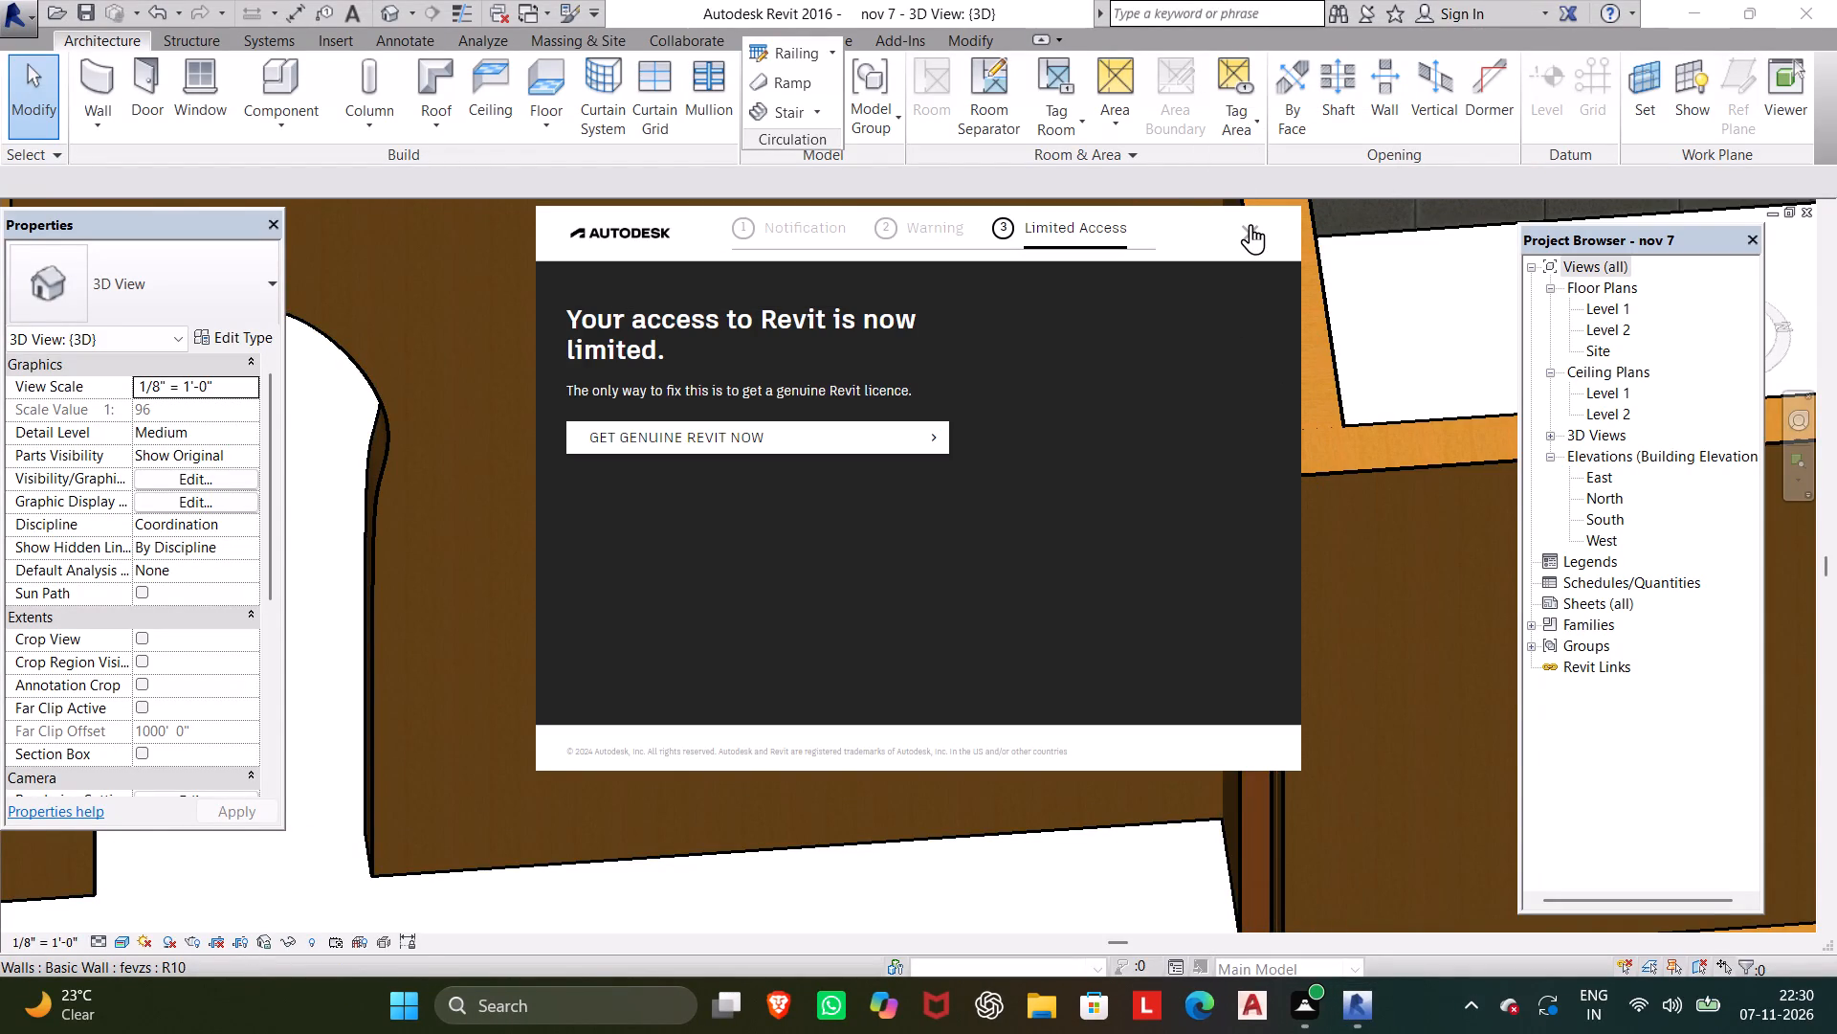
Edit the profile of the partition with the arched doorway and delete all four lines of its rectangular opening.
{"action": "scroll", "coordinate": [986, 484], "scroll_direction": "down", "scroll_amount": 3}
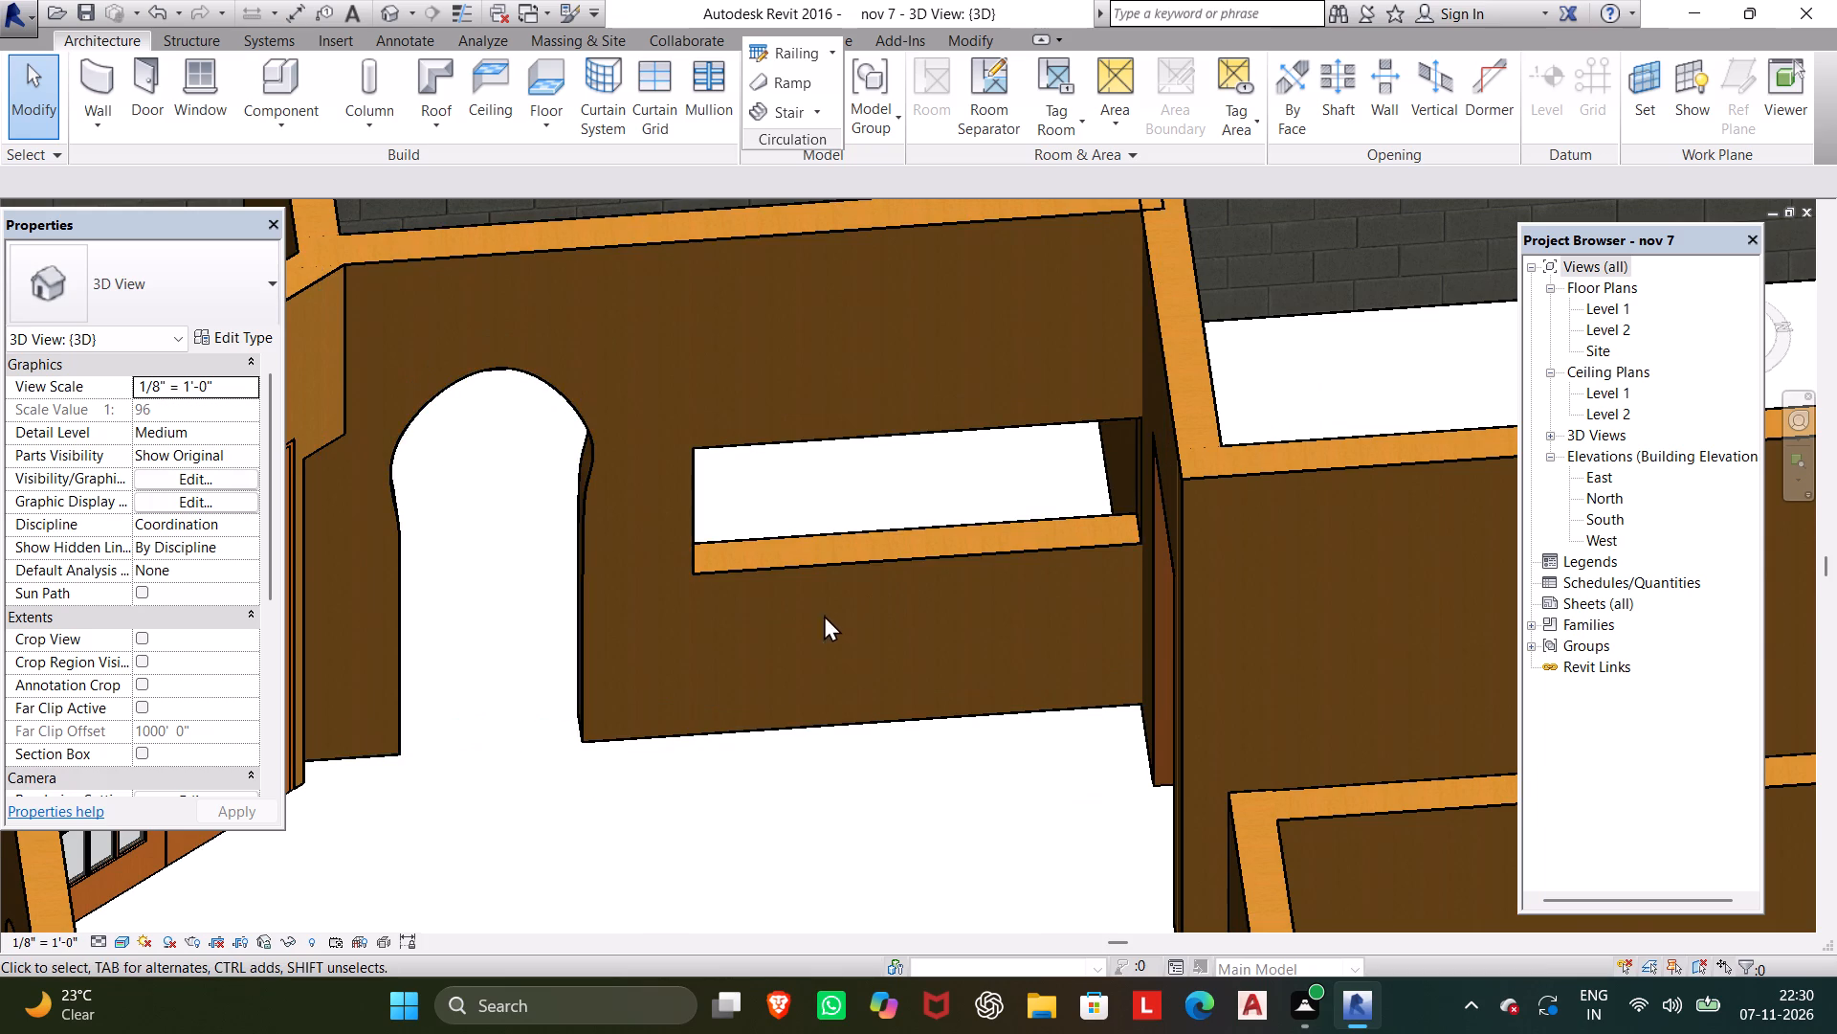
{"action": "scroll", "coordinate": [751, 700], "scroll_direction": "down", "scroll_amount": 2}
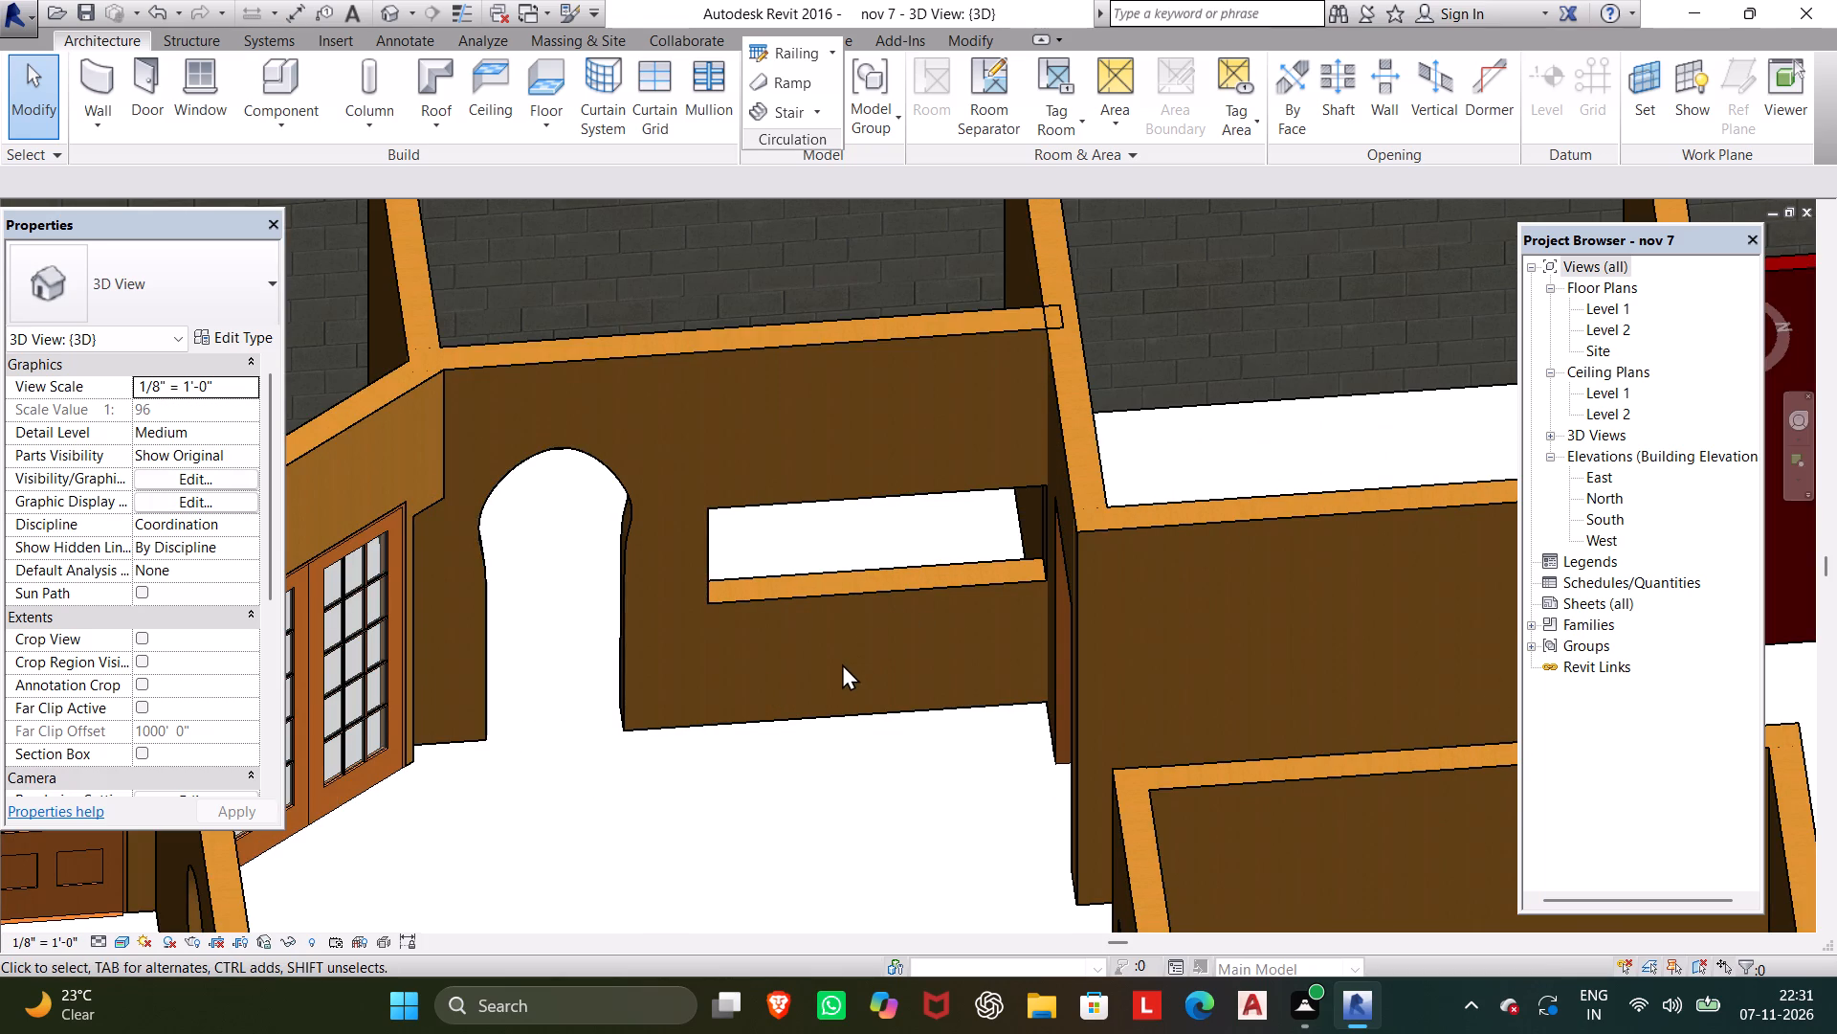
{"action": "middle_click_drag", "start_coordinate": [844, 673], "coordinate": [1037, 637], "text": "shift"}
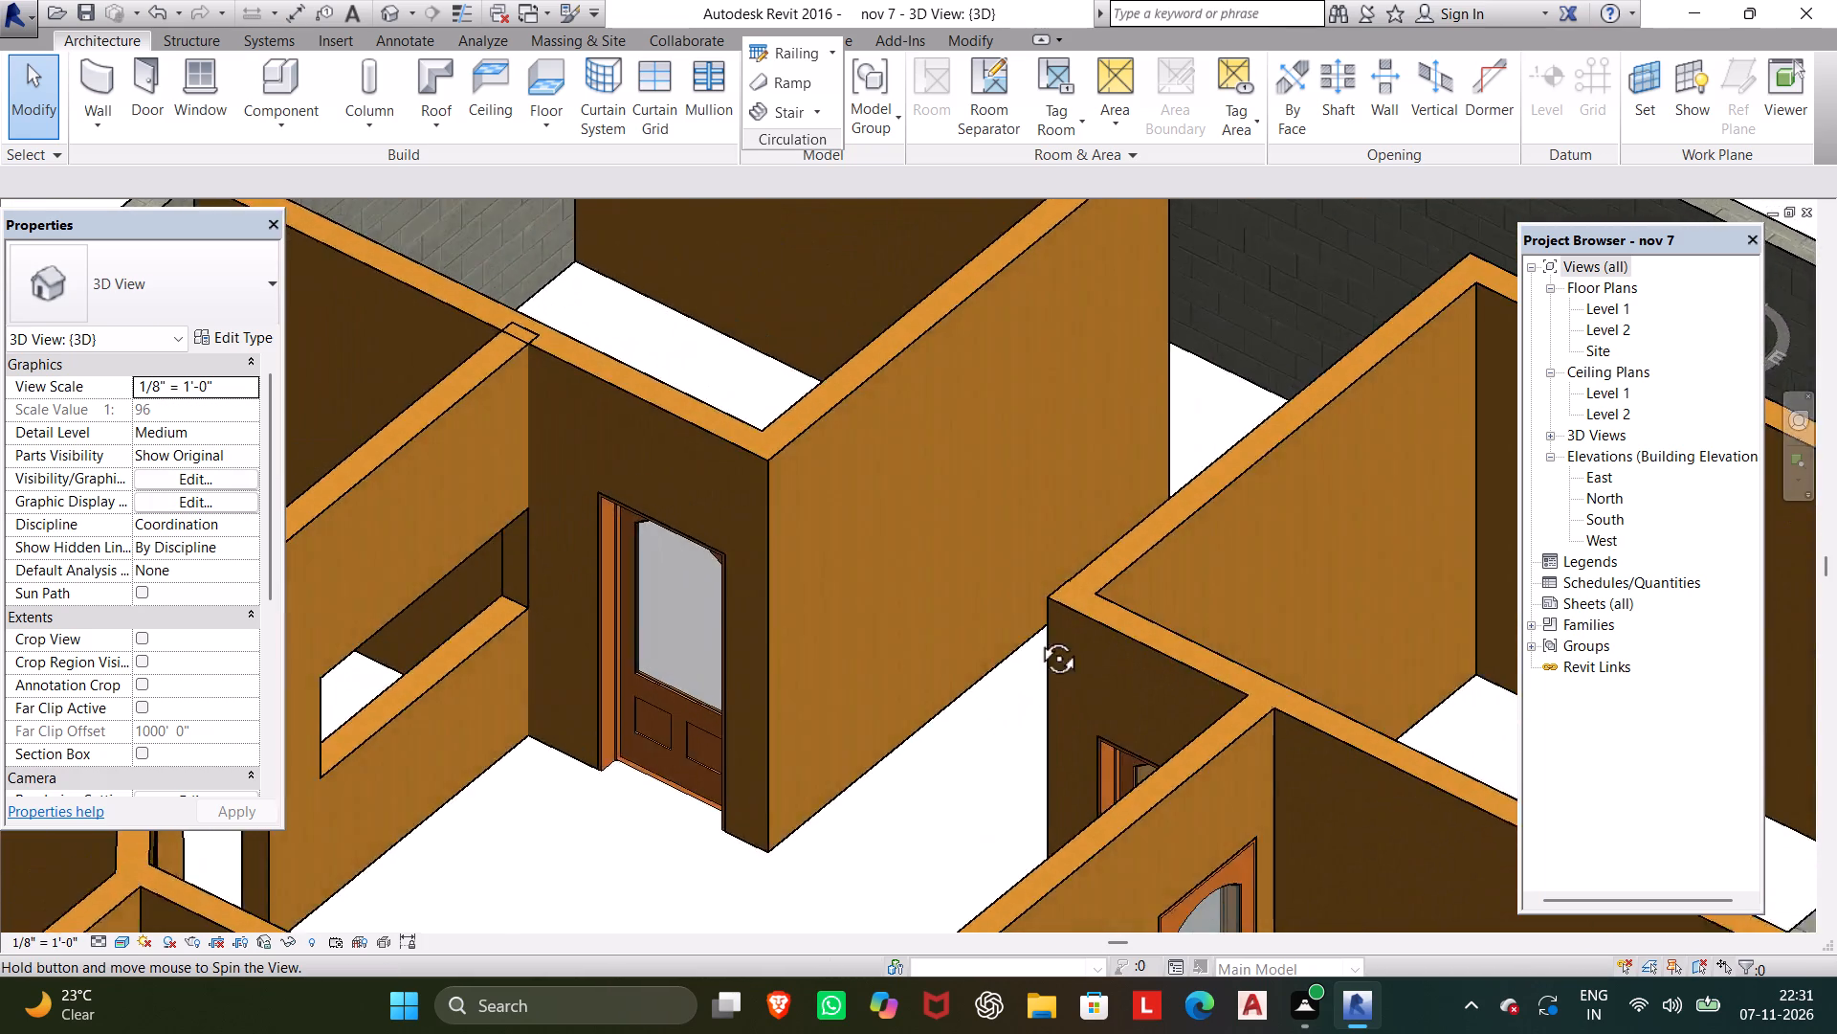
{"action": "middle_click_drag", "start_coordinate": [1037, 637], "coordinate": [1097, 596], "text": "shift"}
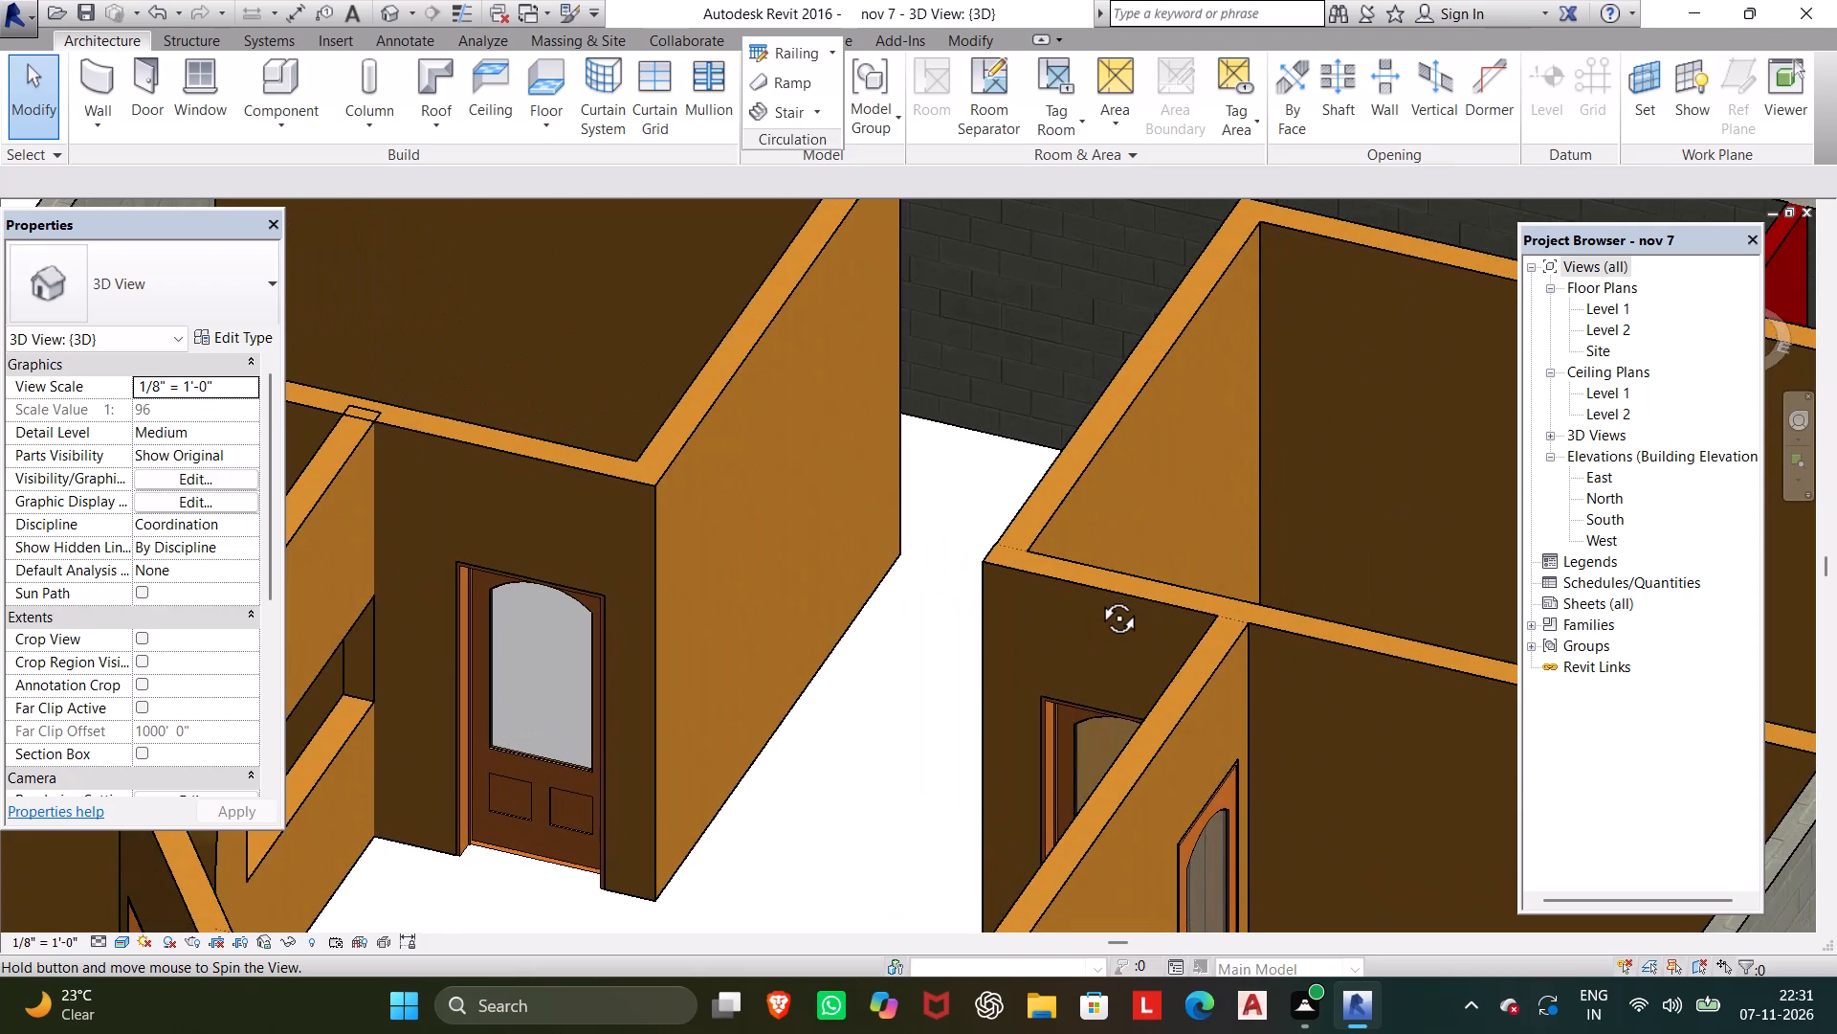
{"action": "middle_click_drag", "start_coordinate": [1097, 596], "coordinate": [1068, 613], "text": "shift"}
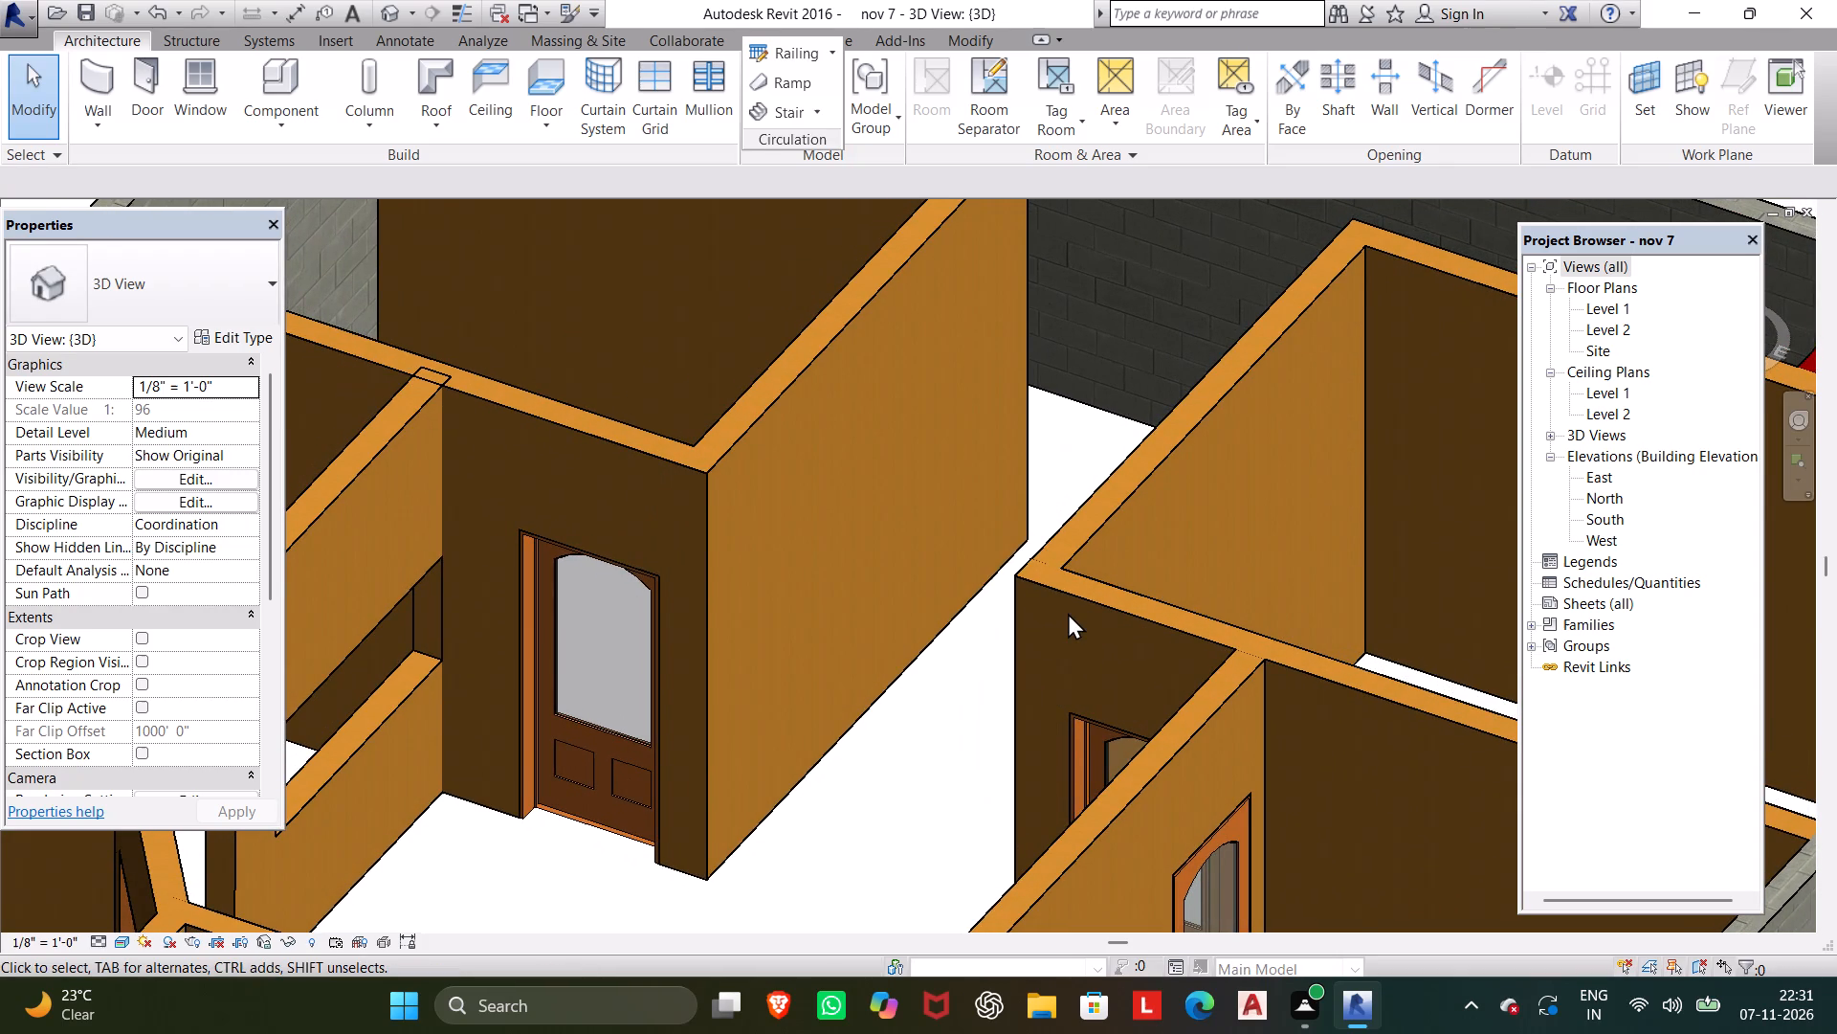
{"action": "middle_click_drag", "start_coordinate": [828, 664], "coordinate": [832, 660]}
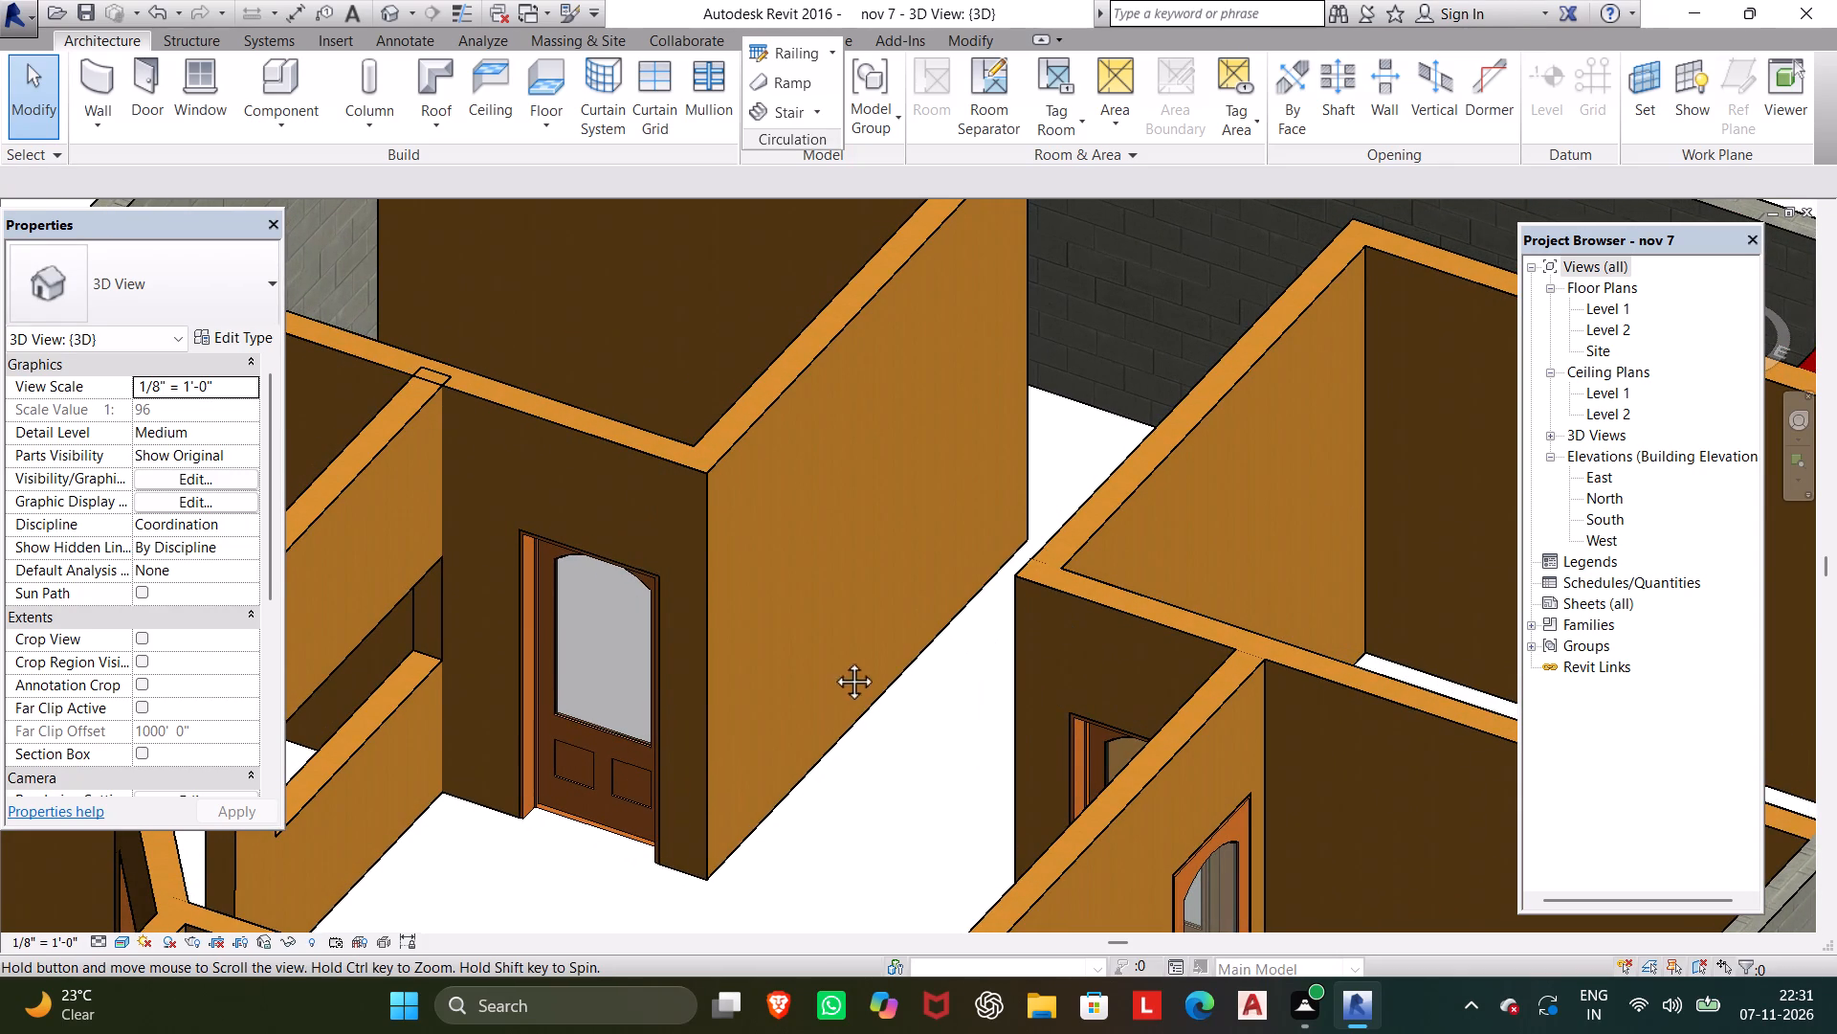
{"action": "middle_click_drag", "start_coordinate": [832, 660], "coordinate": [1147, 505]}
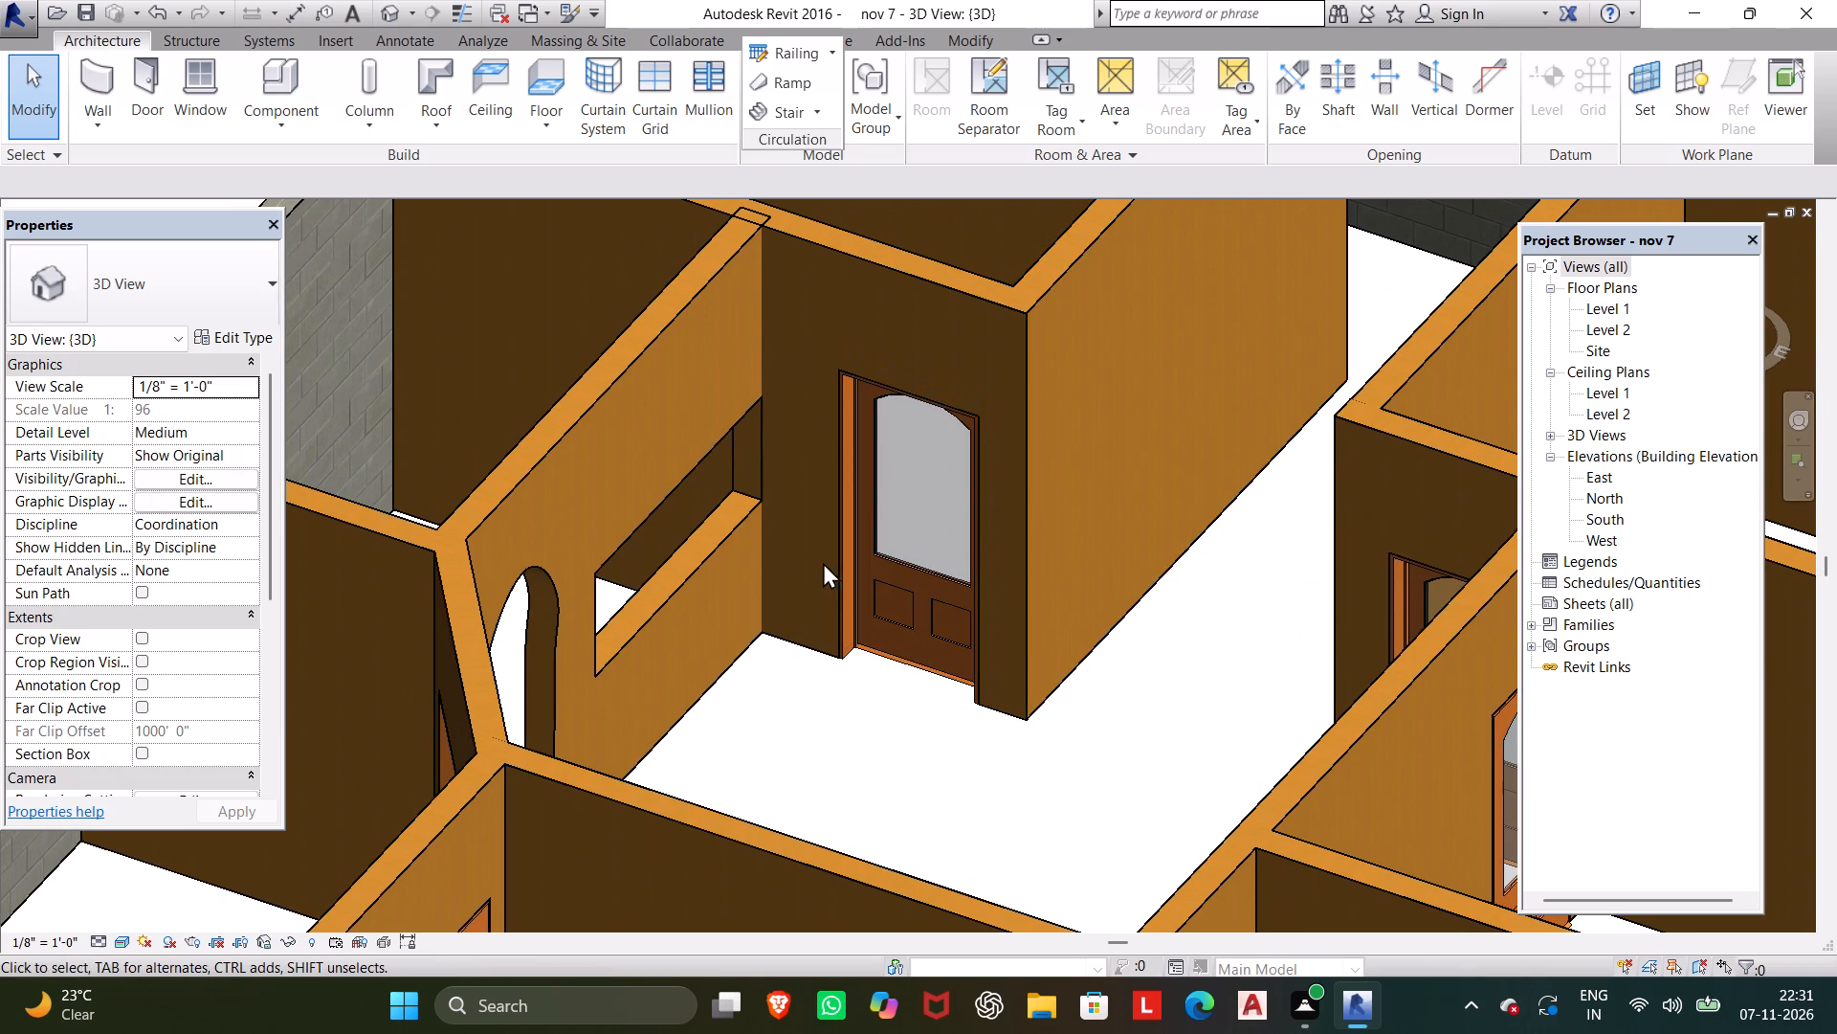
{"action": "left_click", "coordinate": [524, 444]}
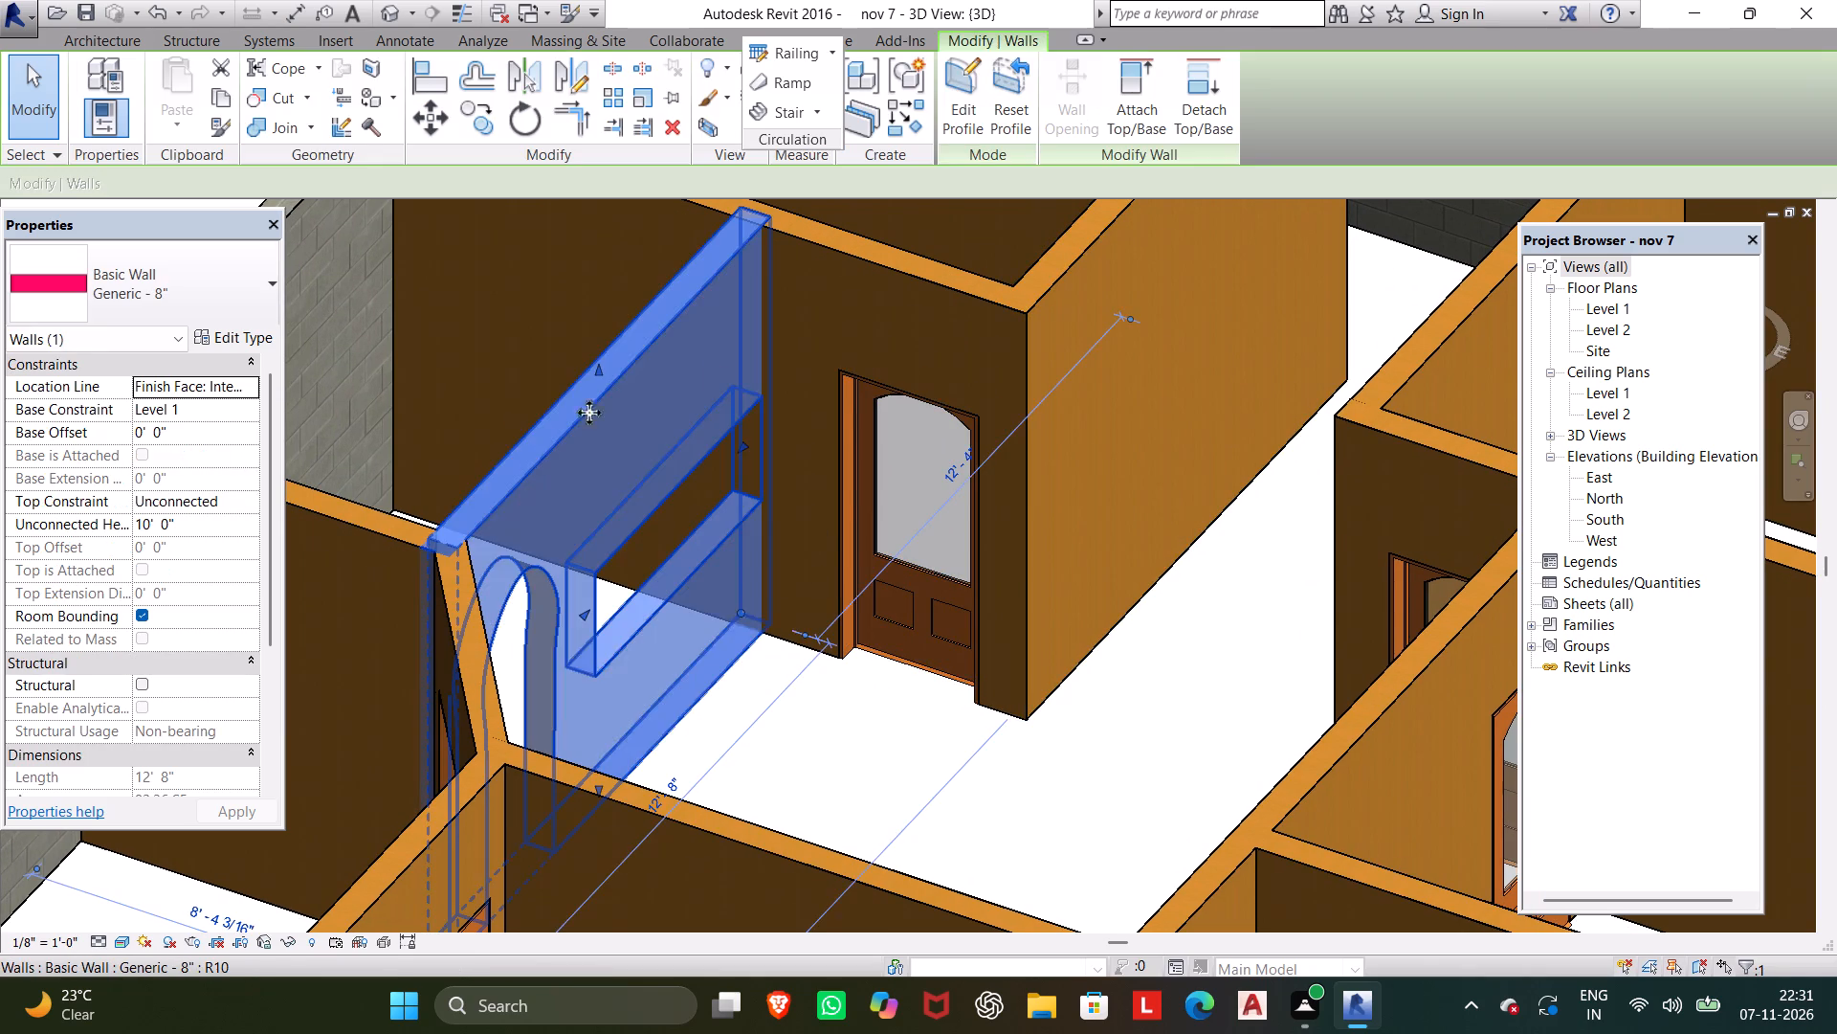
{"action": "left_click", "coordinate": [961, 95]}
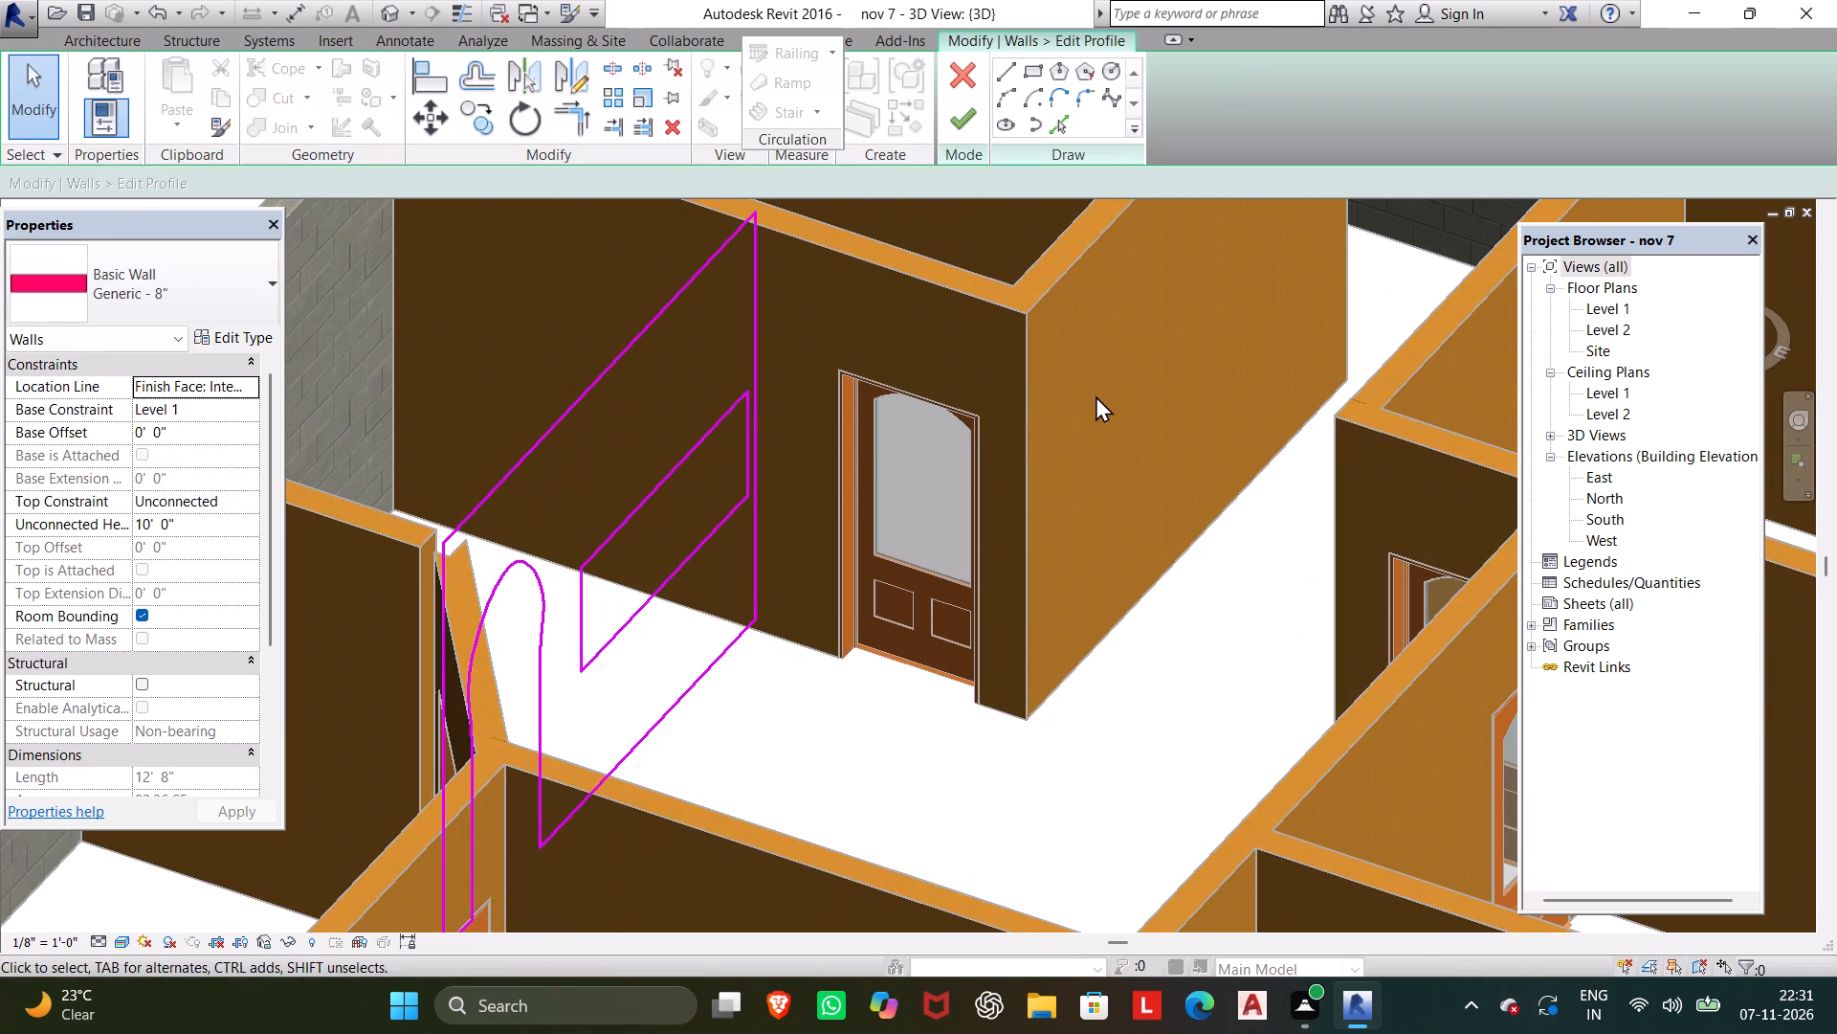
{"action": "middle_click_drag", "start_coordinate": [1091, 397], "coordinate": [1030, 397], "text": "shift"}
{"action": "left_click", "coordinate": [671, 493]}
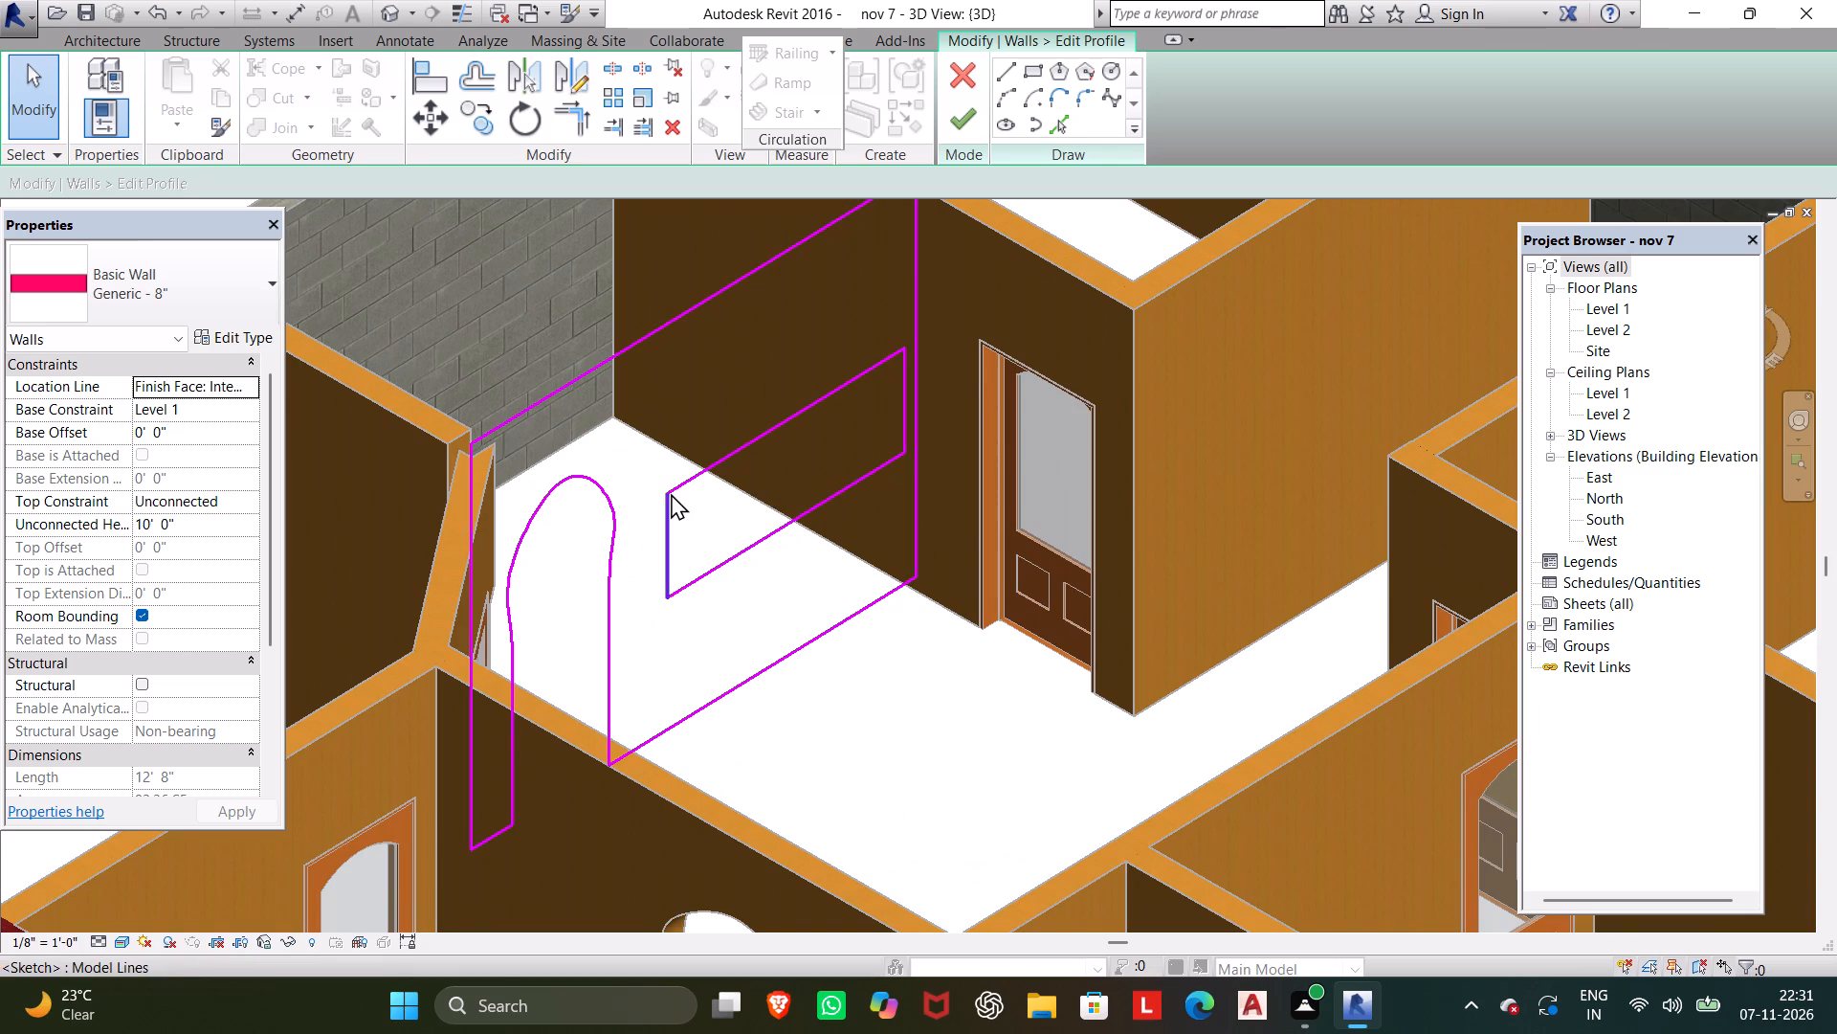
{"action": "left_click", "coordinate": [902, 396]}
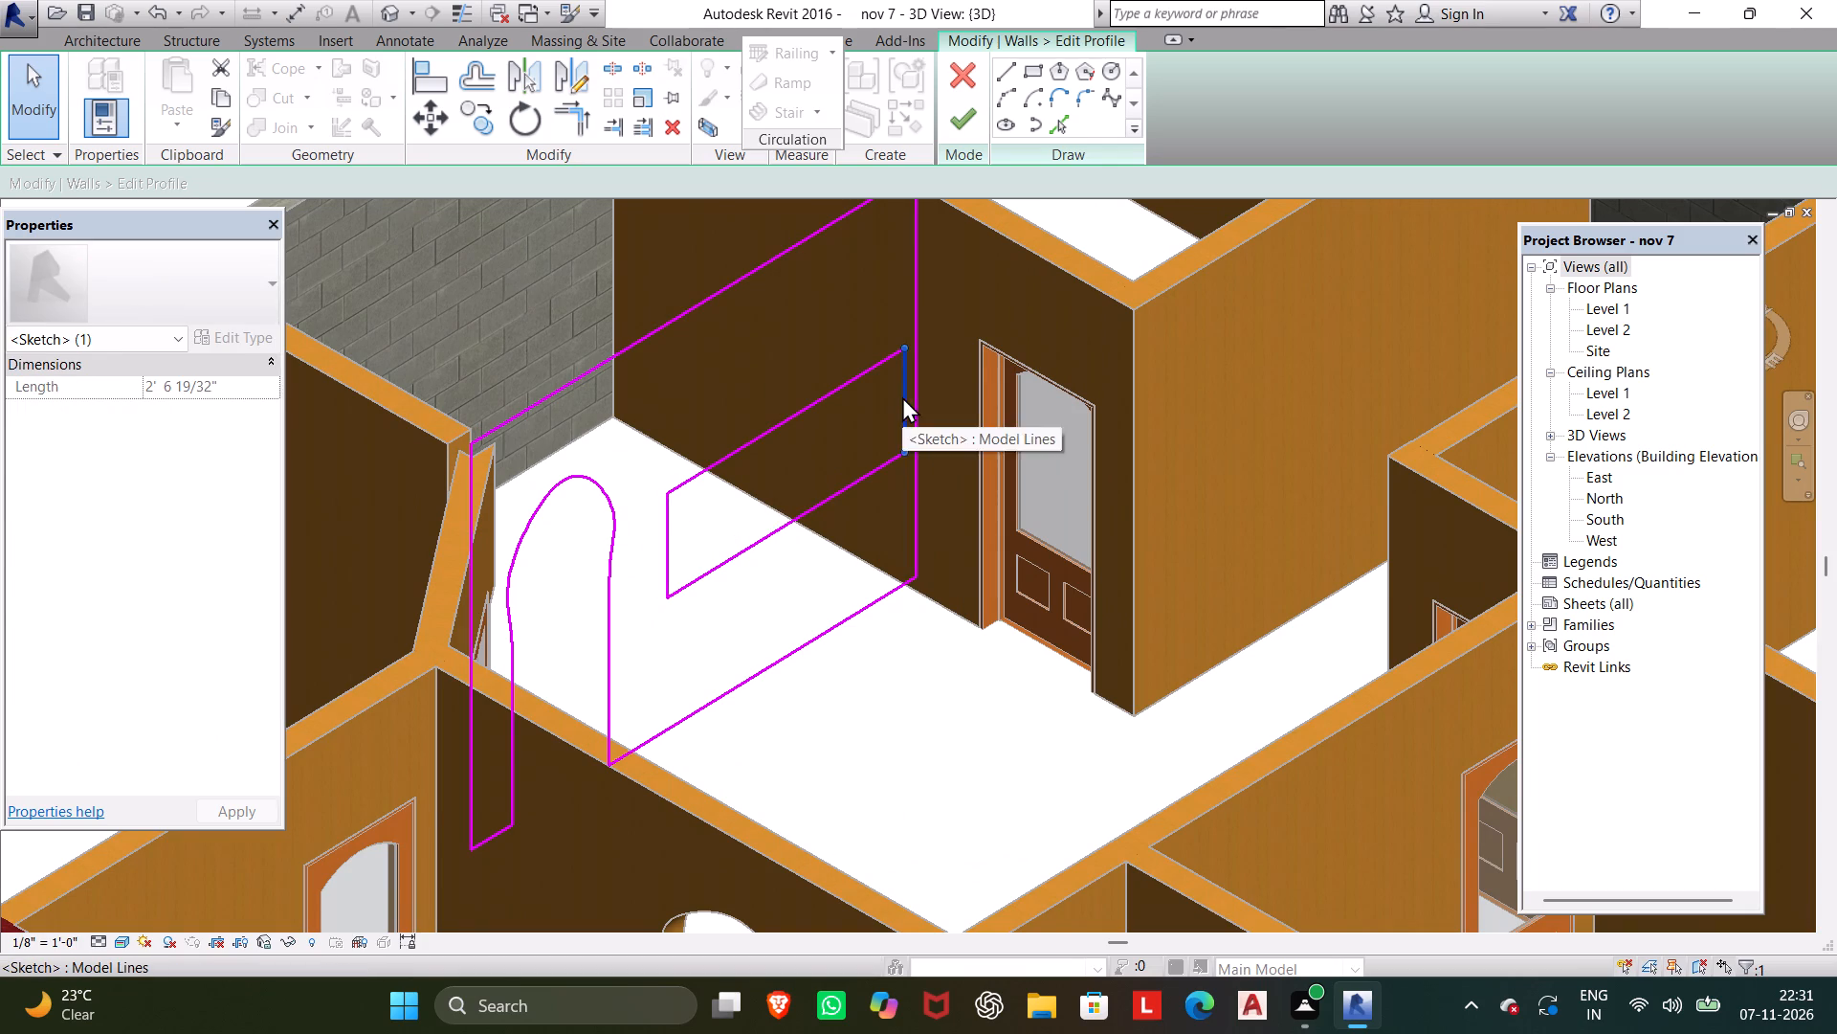
{"action": "key", "text": "Delete"}
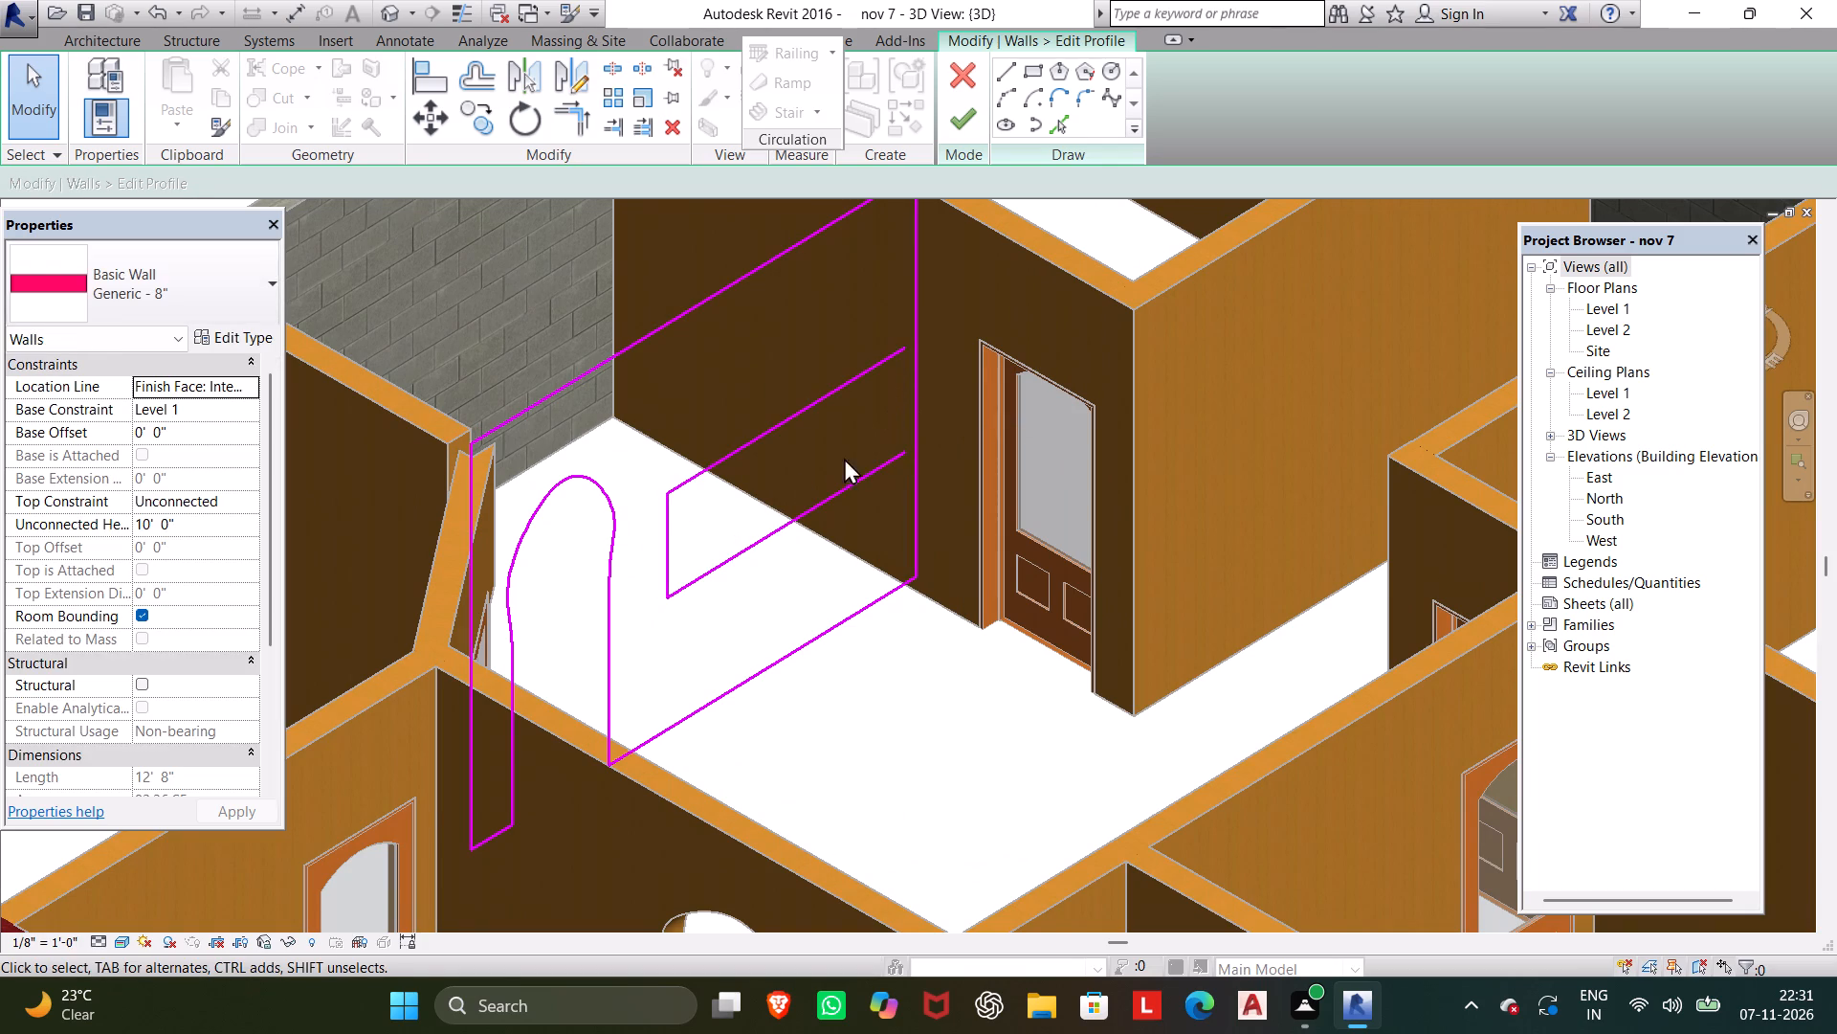
{"action": "left_click", "coordinate": [677, 526]}
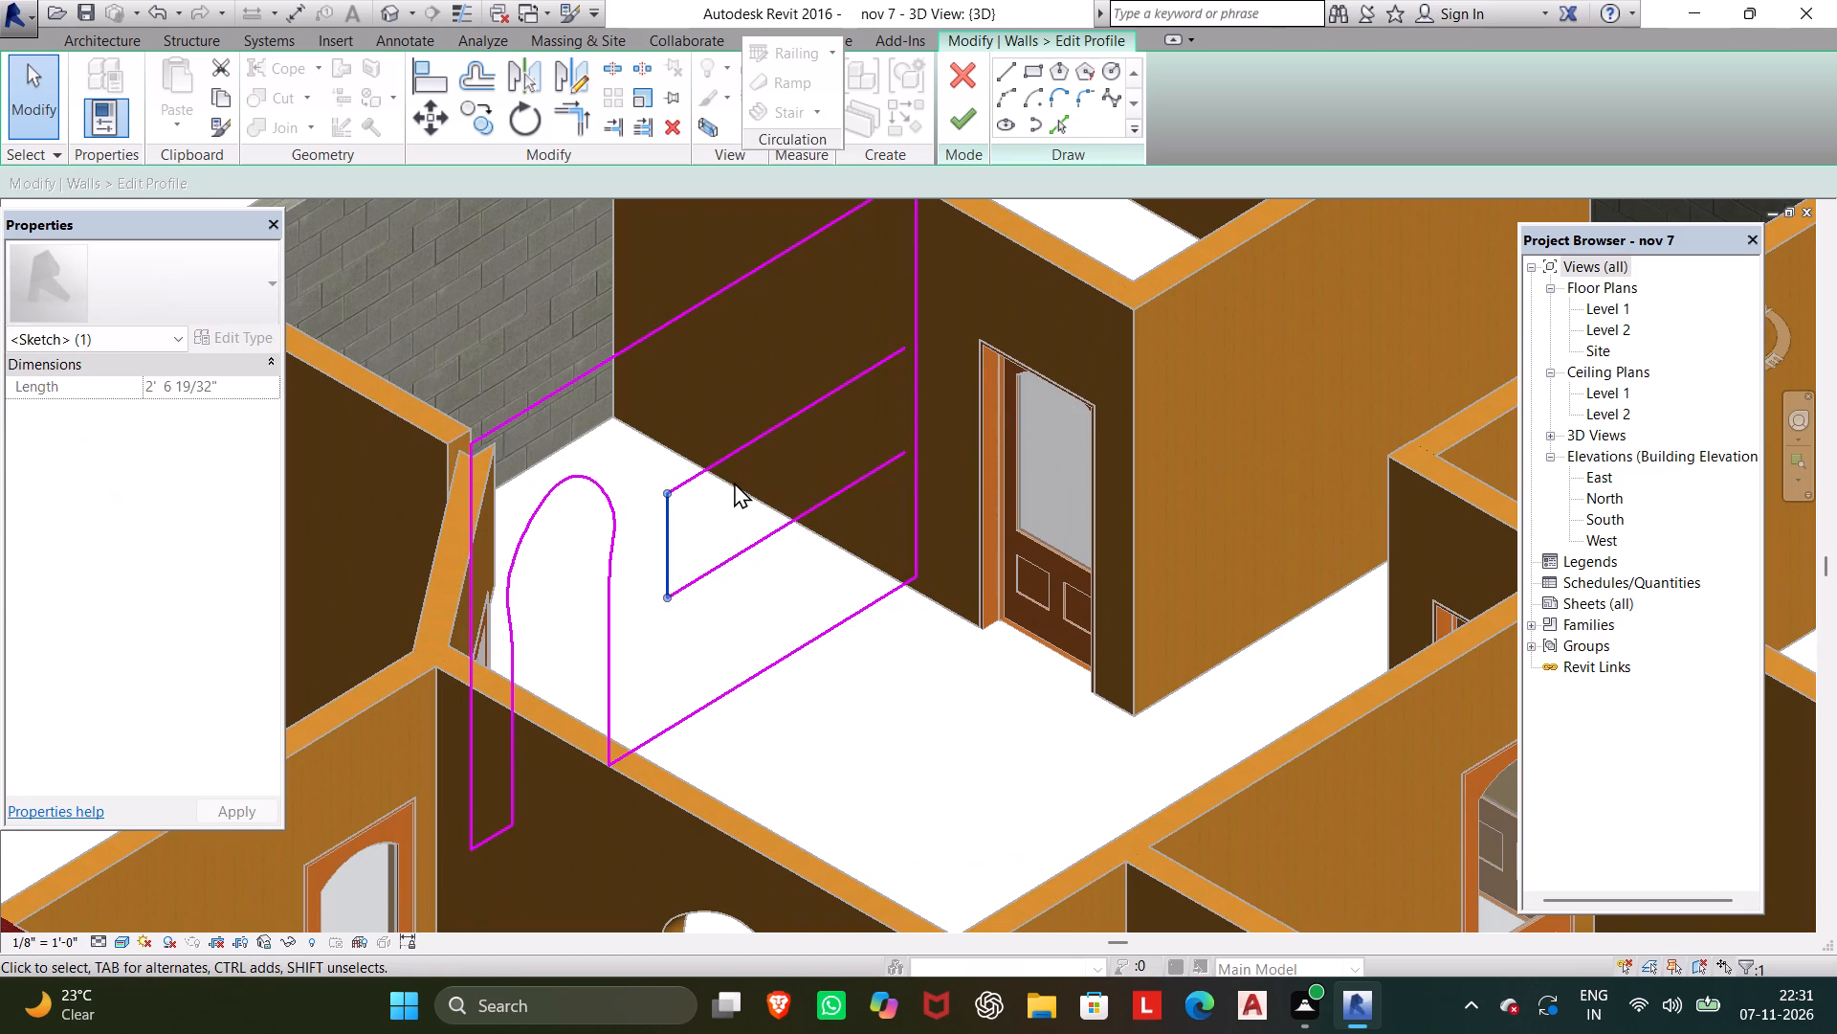
{"action": "key", "text": "Delete"}
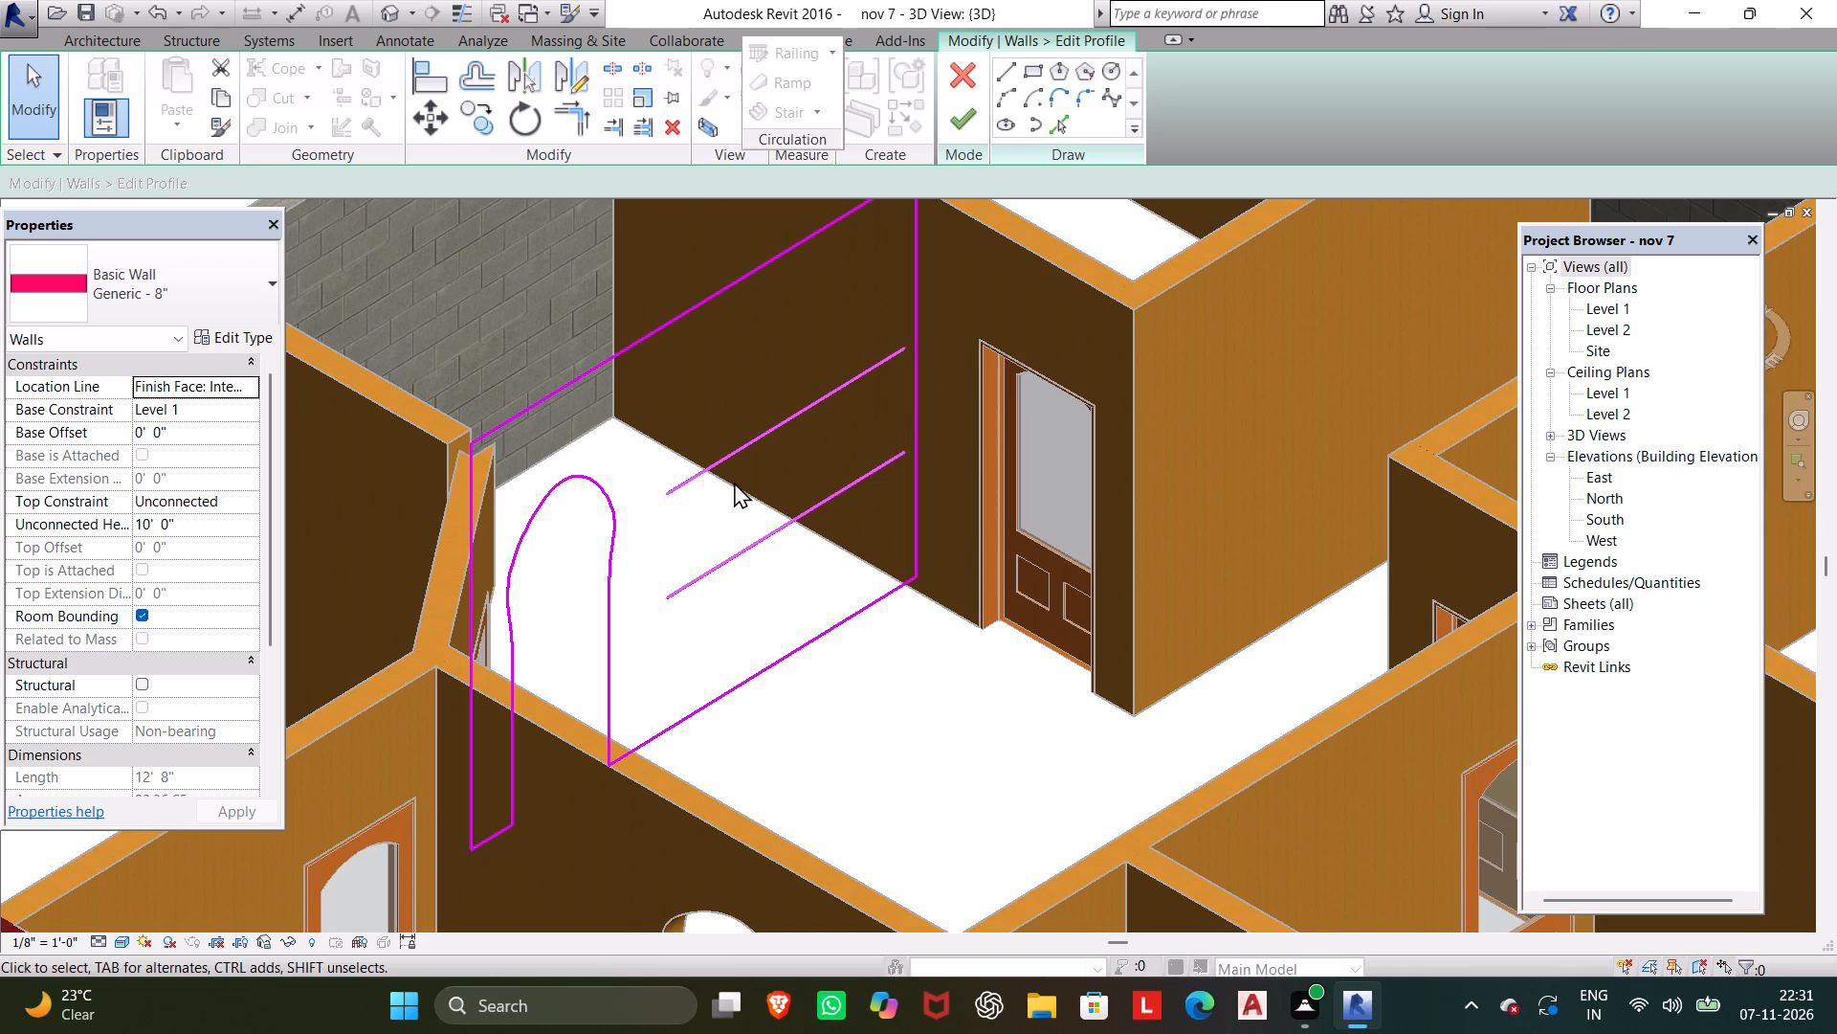
{"action": "left_click_drag", "start_coordinate": [885, 531], "coordinate": [806, 394]}
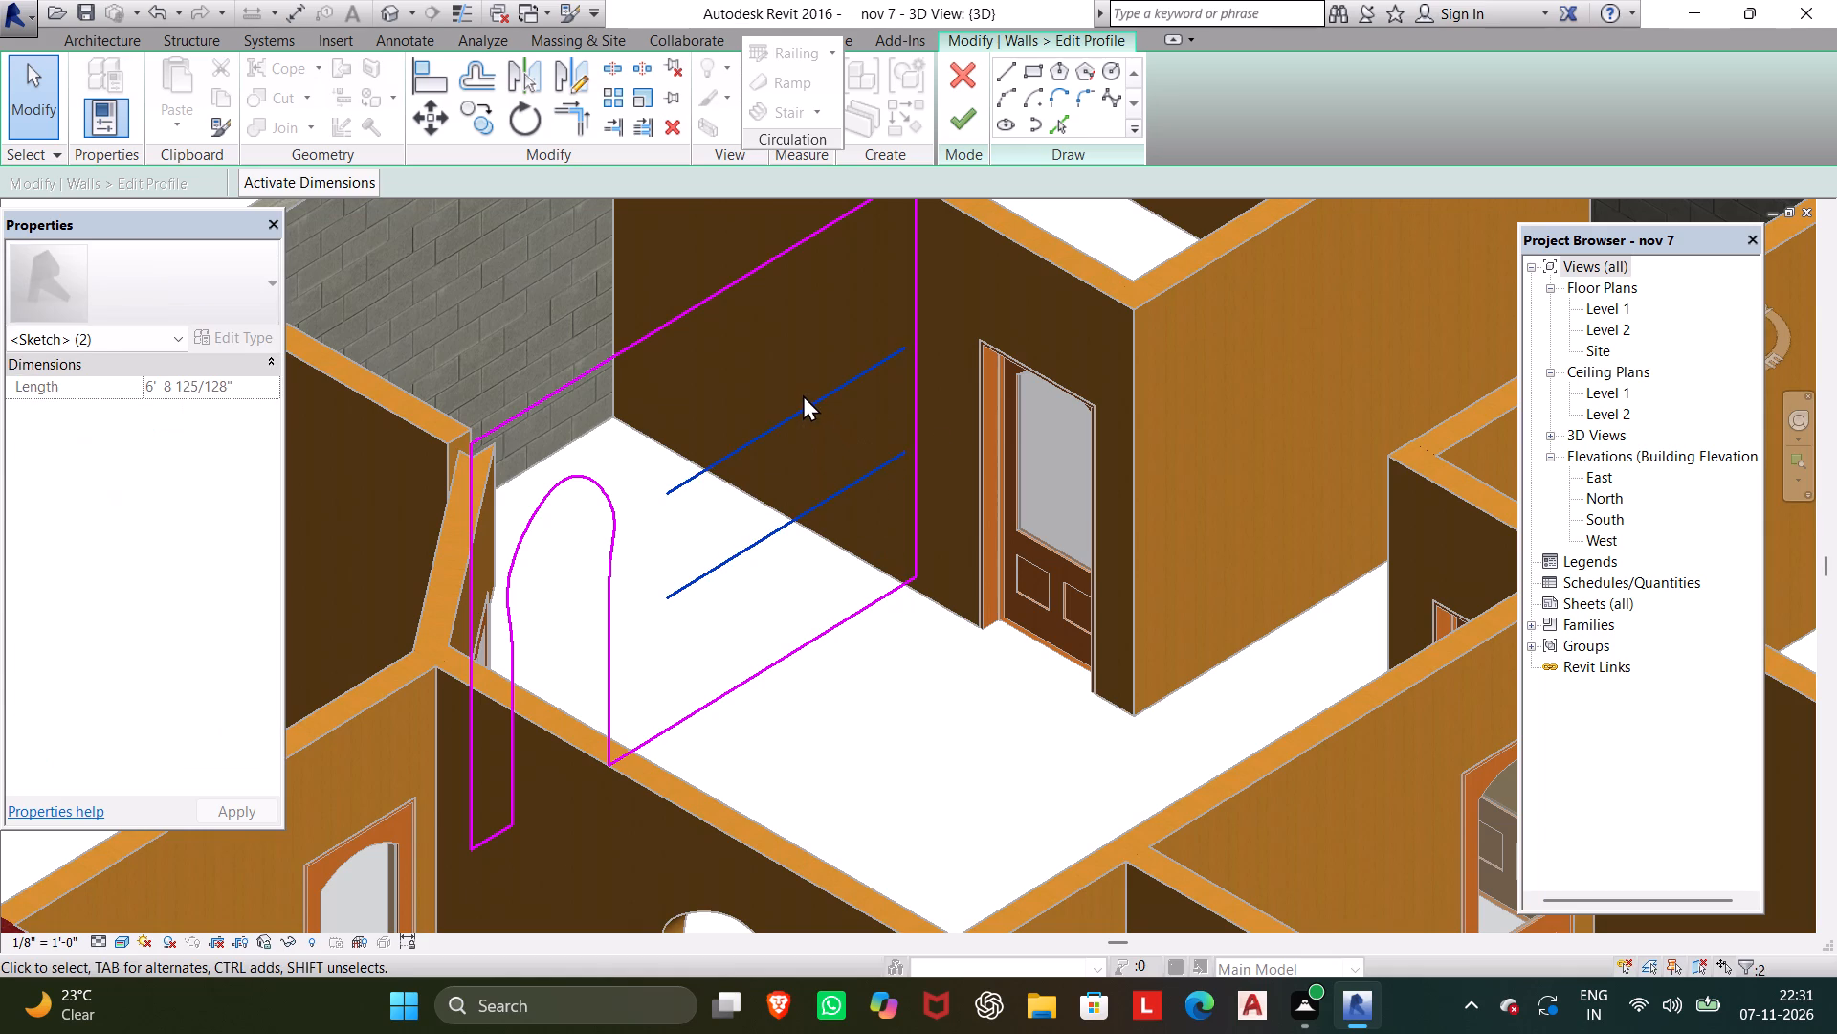
{"action": "key", "text": "Delete"}
Draw a new rectangular opening about 2'-5" high between the arch and the adjoining wall, clear of the wall's end, and finish the profile.
{"action": "left_click", "coordinate": [1043, 76]}
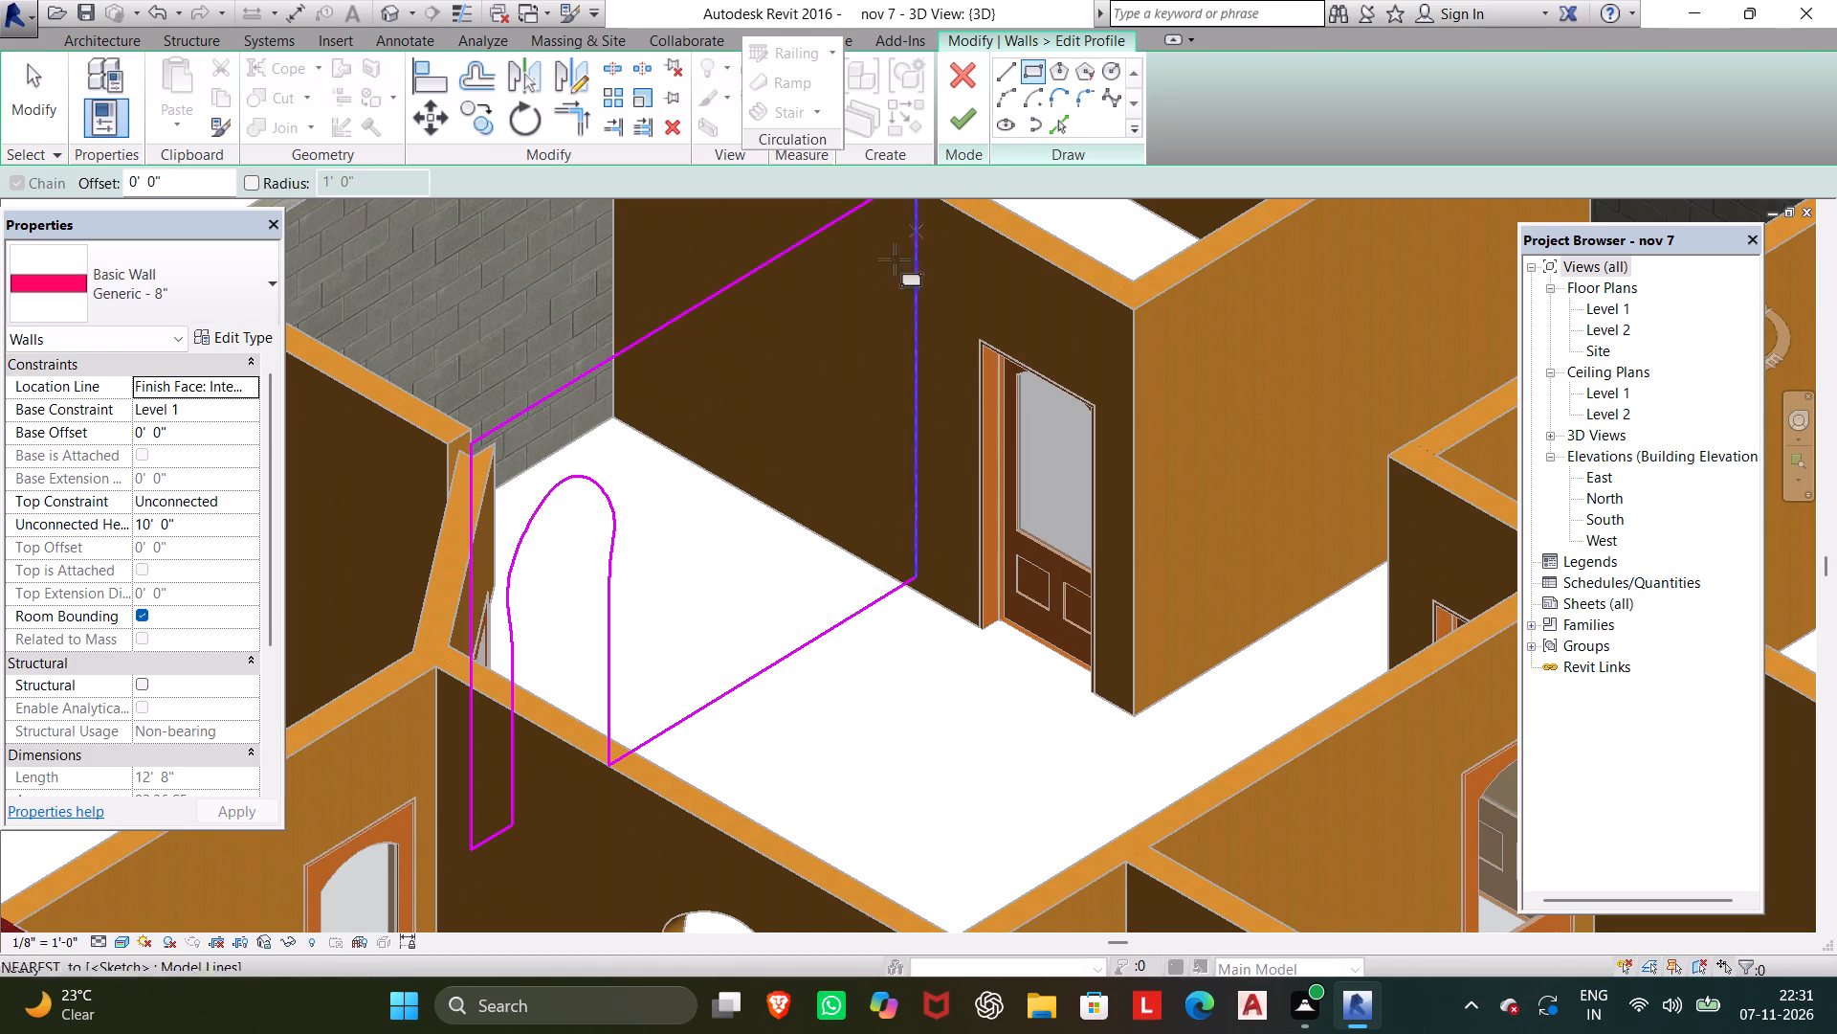
{"action": "left_click", "coordinate": [633, 566]}
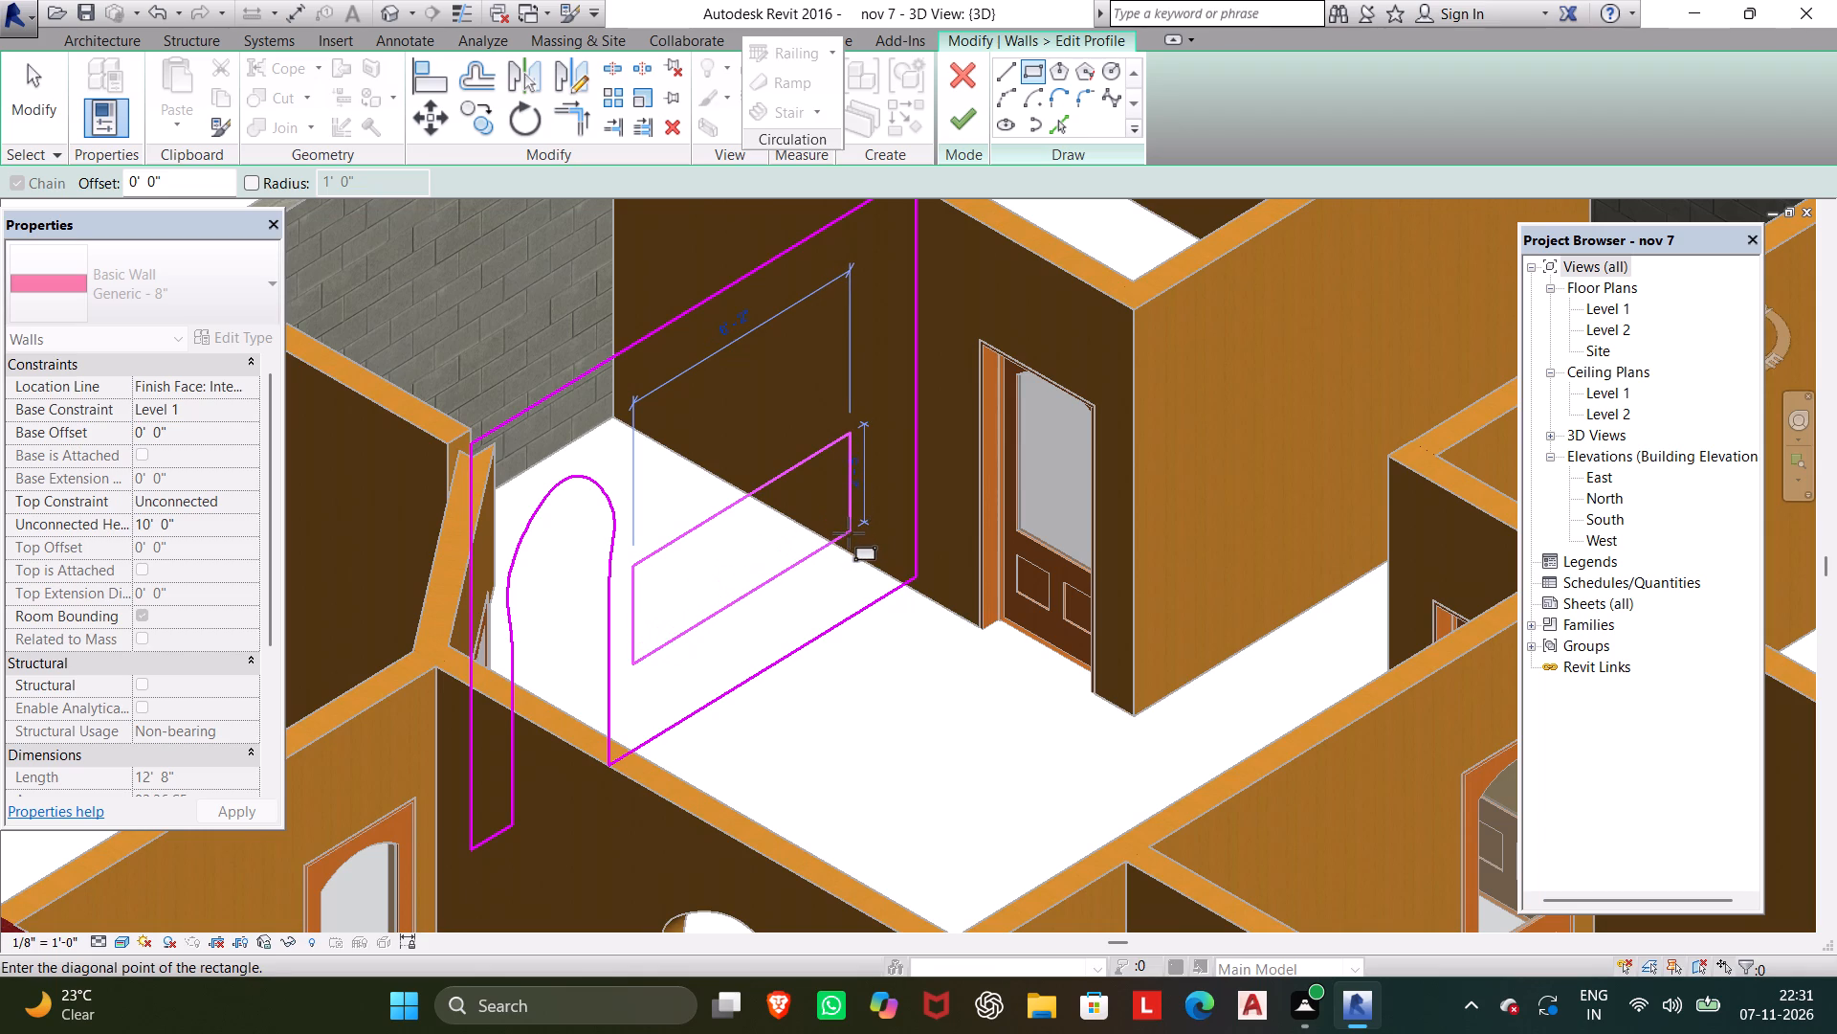
{"action": "left_click", "coordinate": [849, 533]}
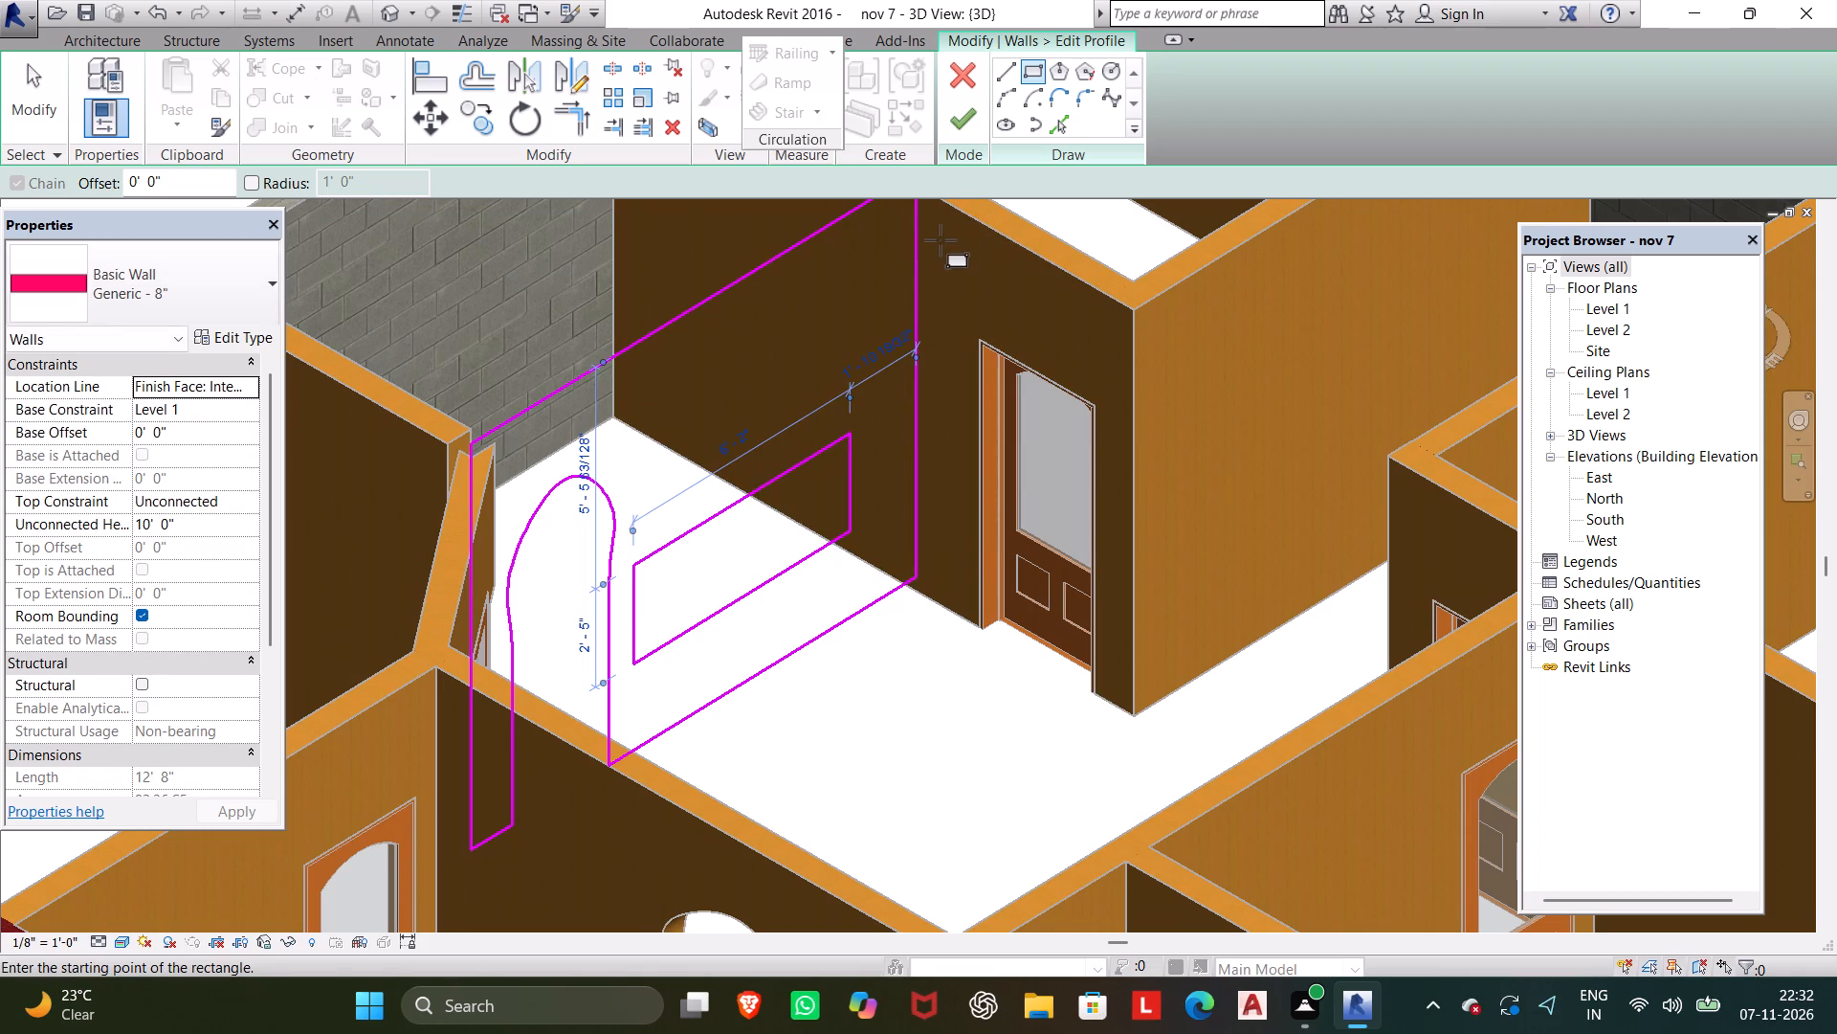
{"action": "left_click", "coordinate": [963, 130]}
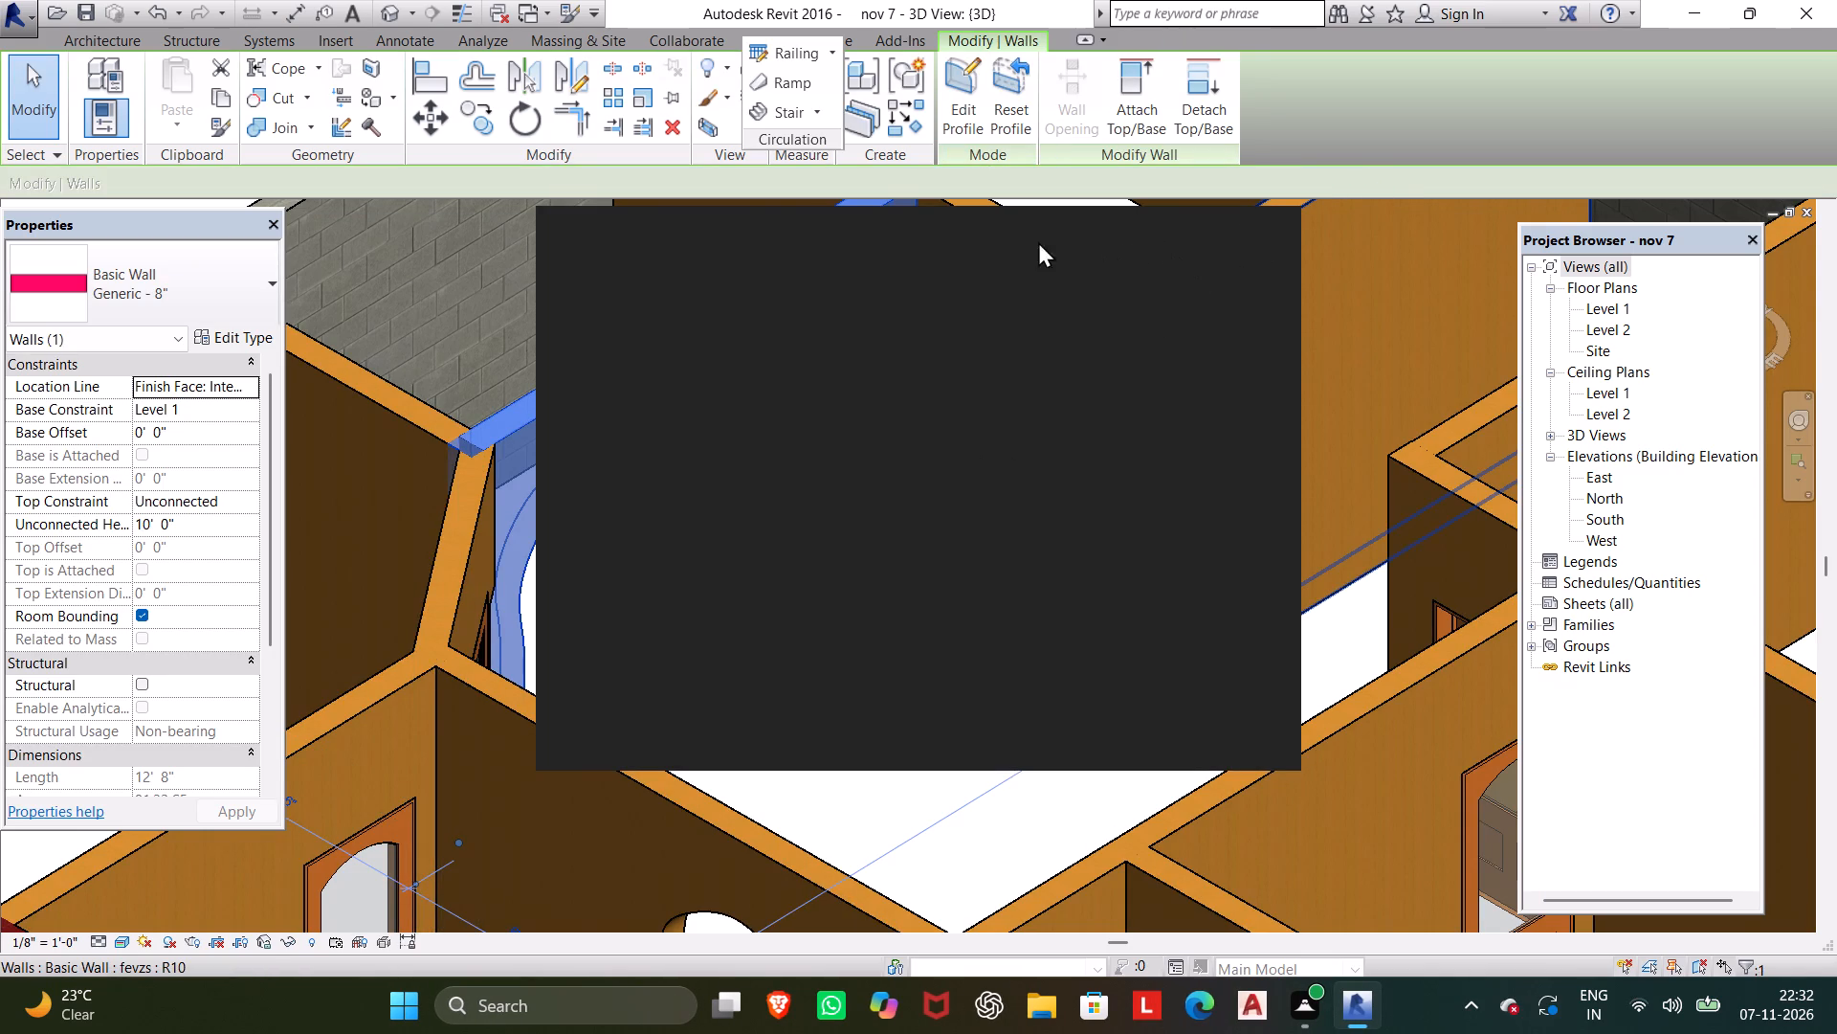
{"action": "scroll", "coordinate": [427, 342], "scroll_direction": "down", "scroll_amount": 4}
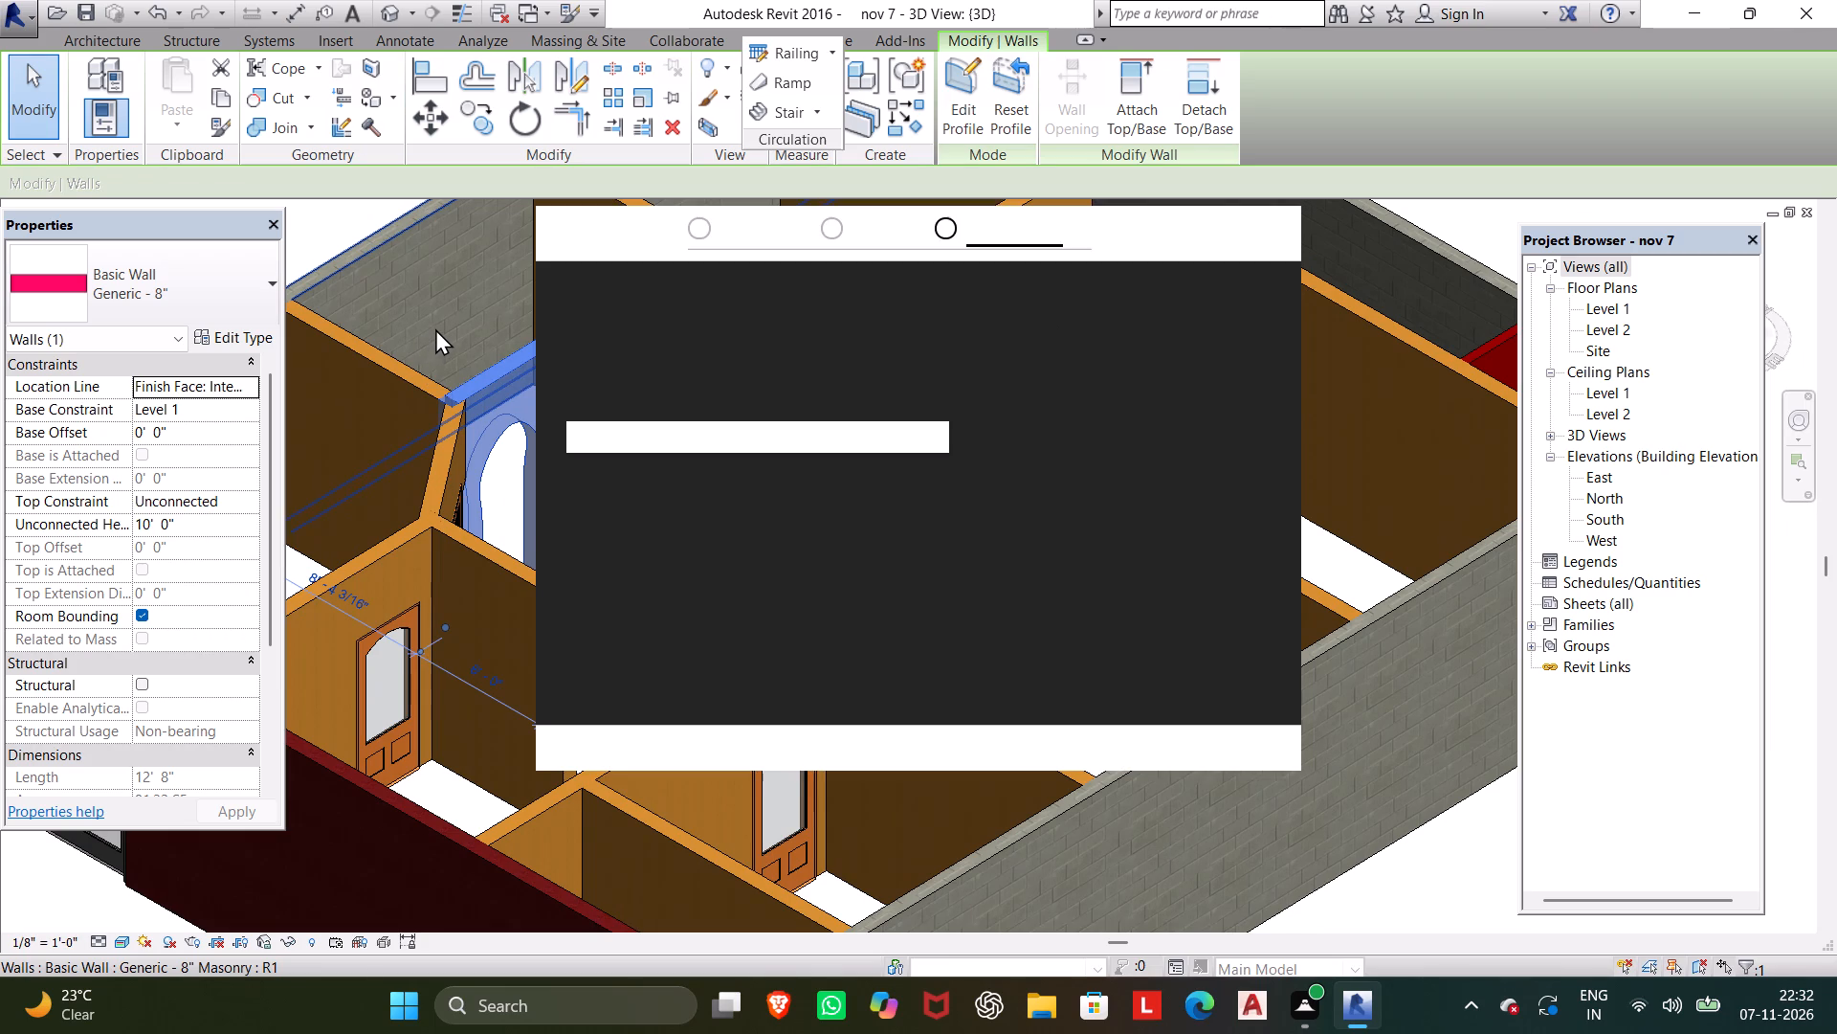
{"action": "key", "text": "Escape"}
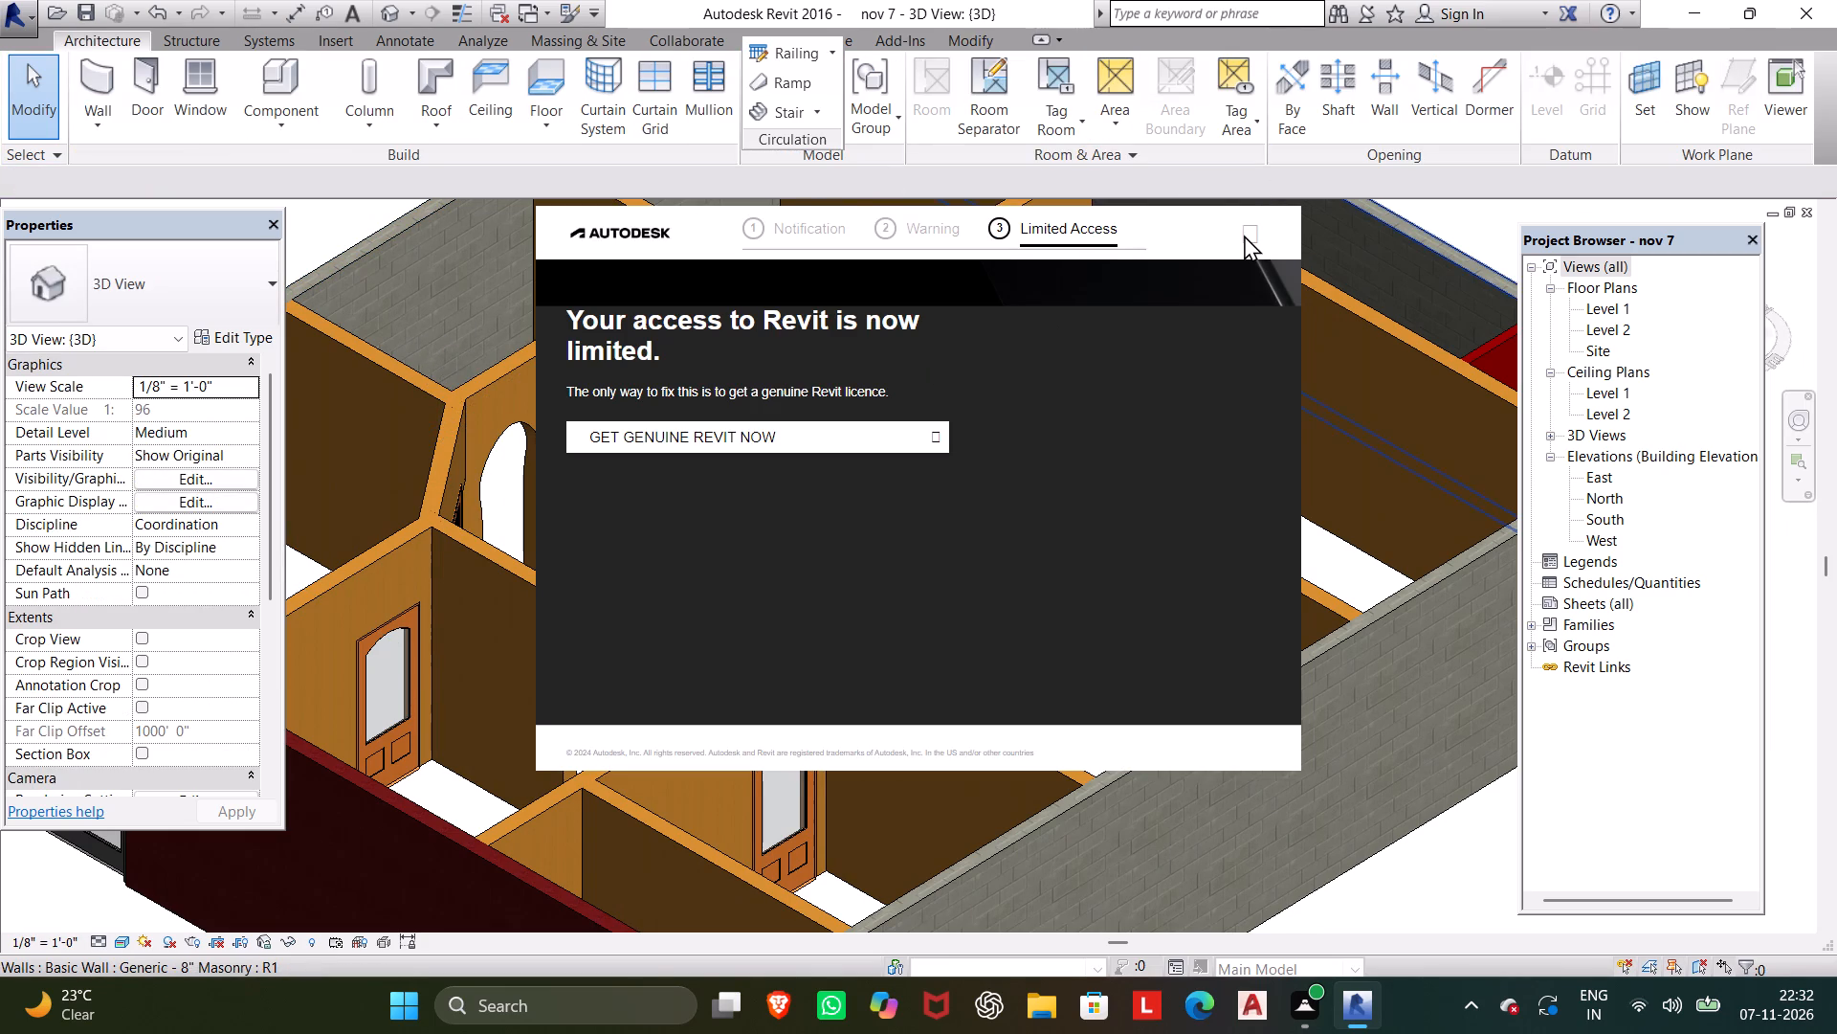
{"action": "left_click", "coordinate": [1251, 234]}
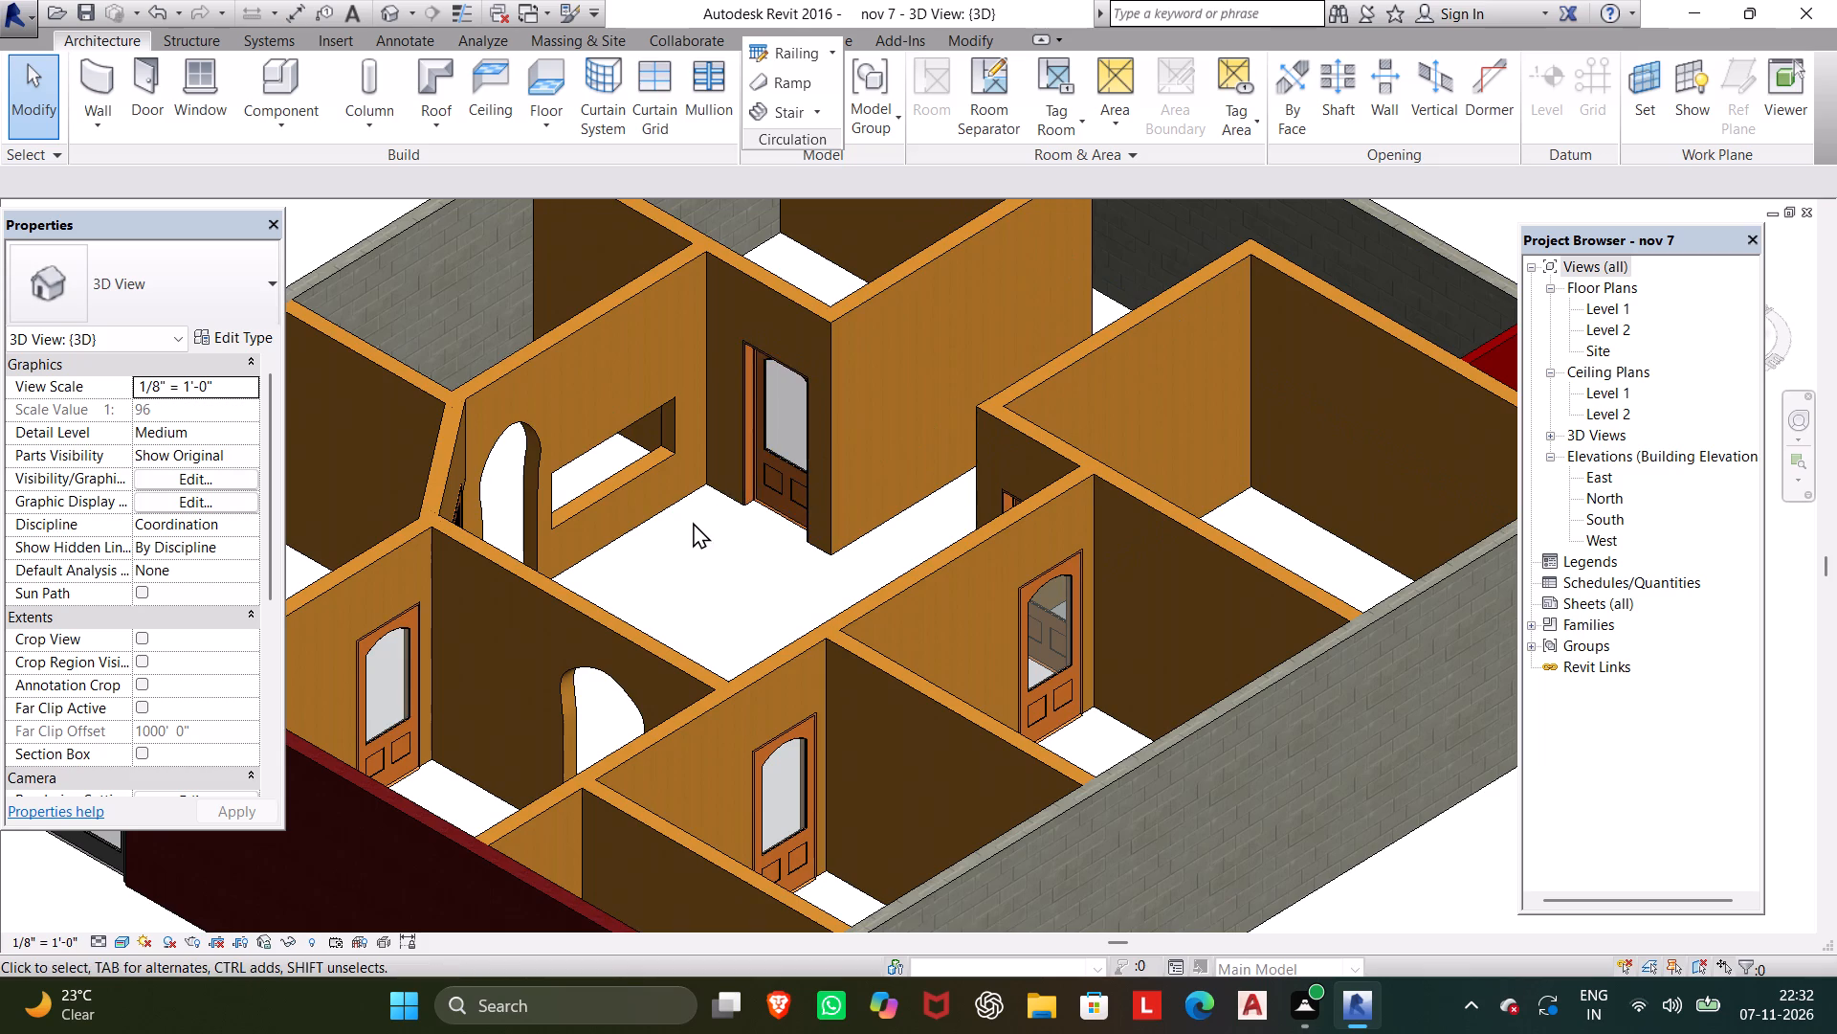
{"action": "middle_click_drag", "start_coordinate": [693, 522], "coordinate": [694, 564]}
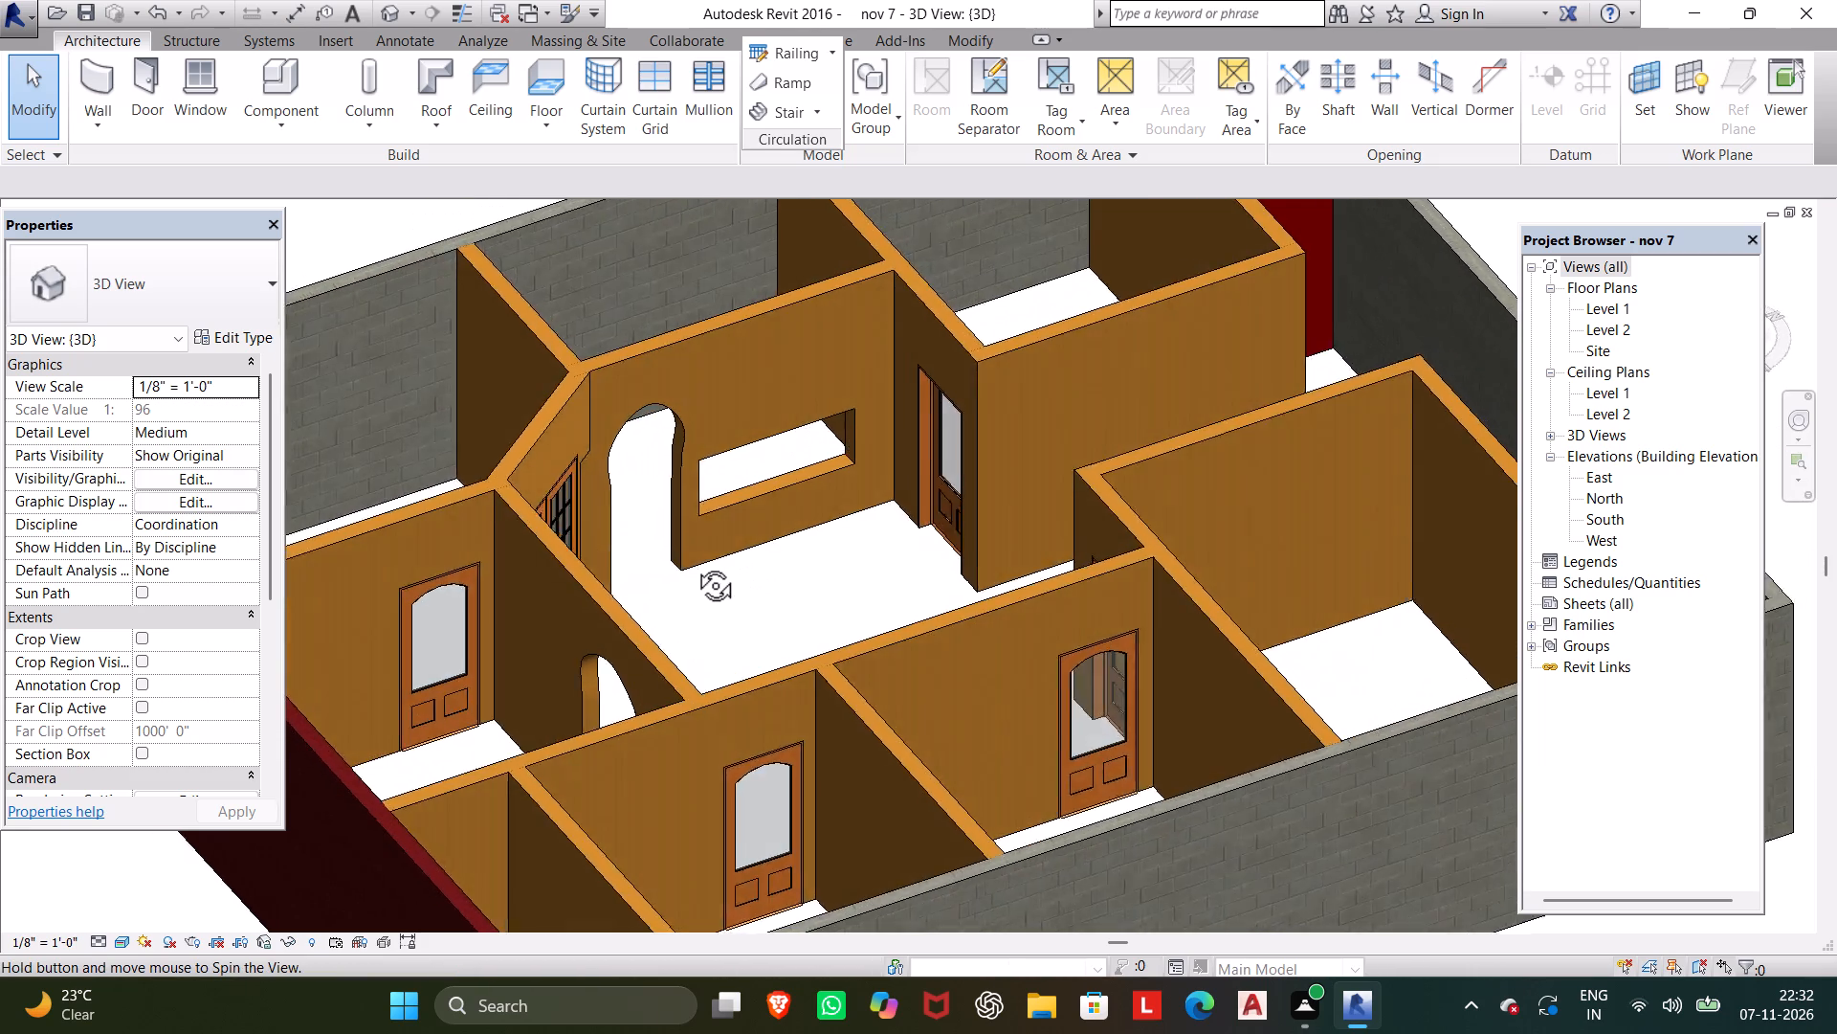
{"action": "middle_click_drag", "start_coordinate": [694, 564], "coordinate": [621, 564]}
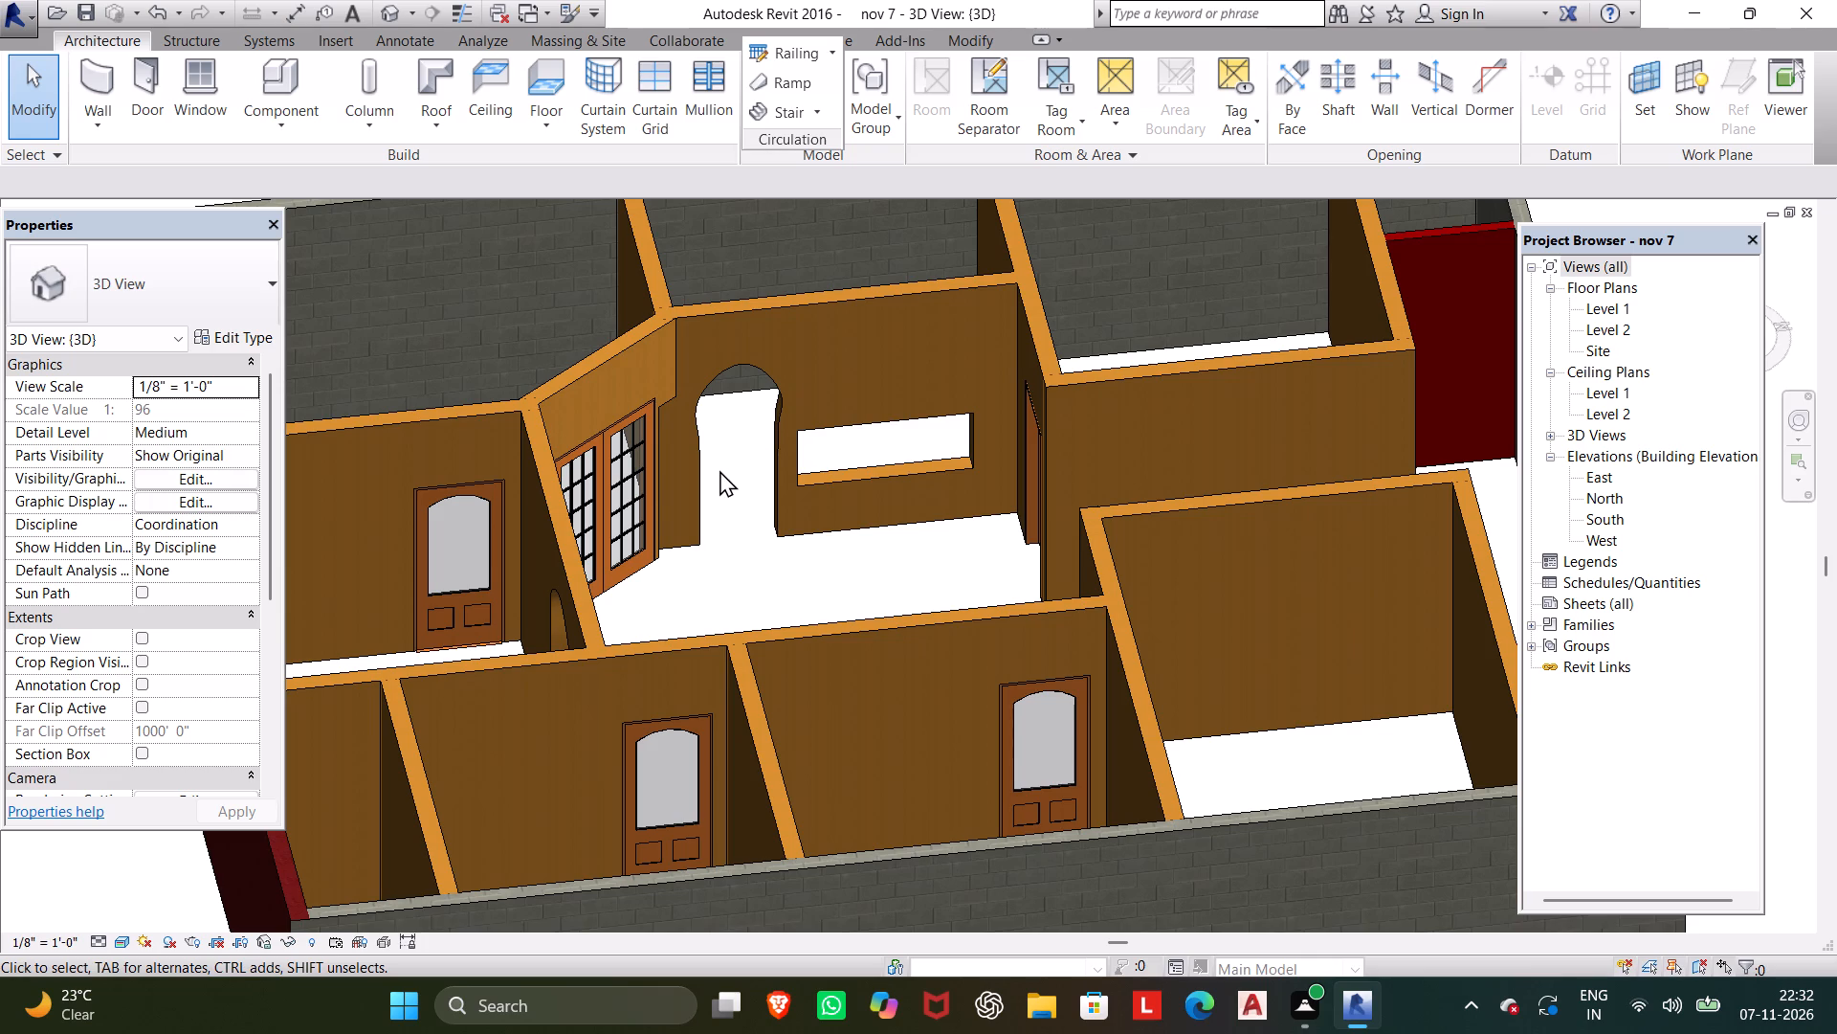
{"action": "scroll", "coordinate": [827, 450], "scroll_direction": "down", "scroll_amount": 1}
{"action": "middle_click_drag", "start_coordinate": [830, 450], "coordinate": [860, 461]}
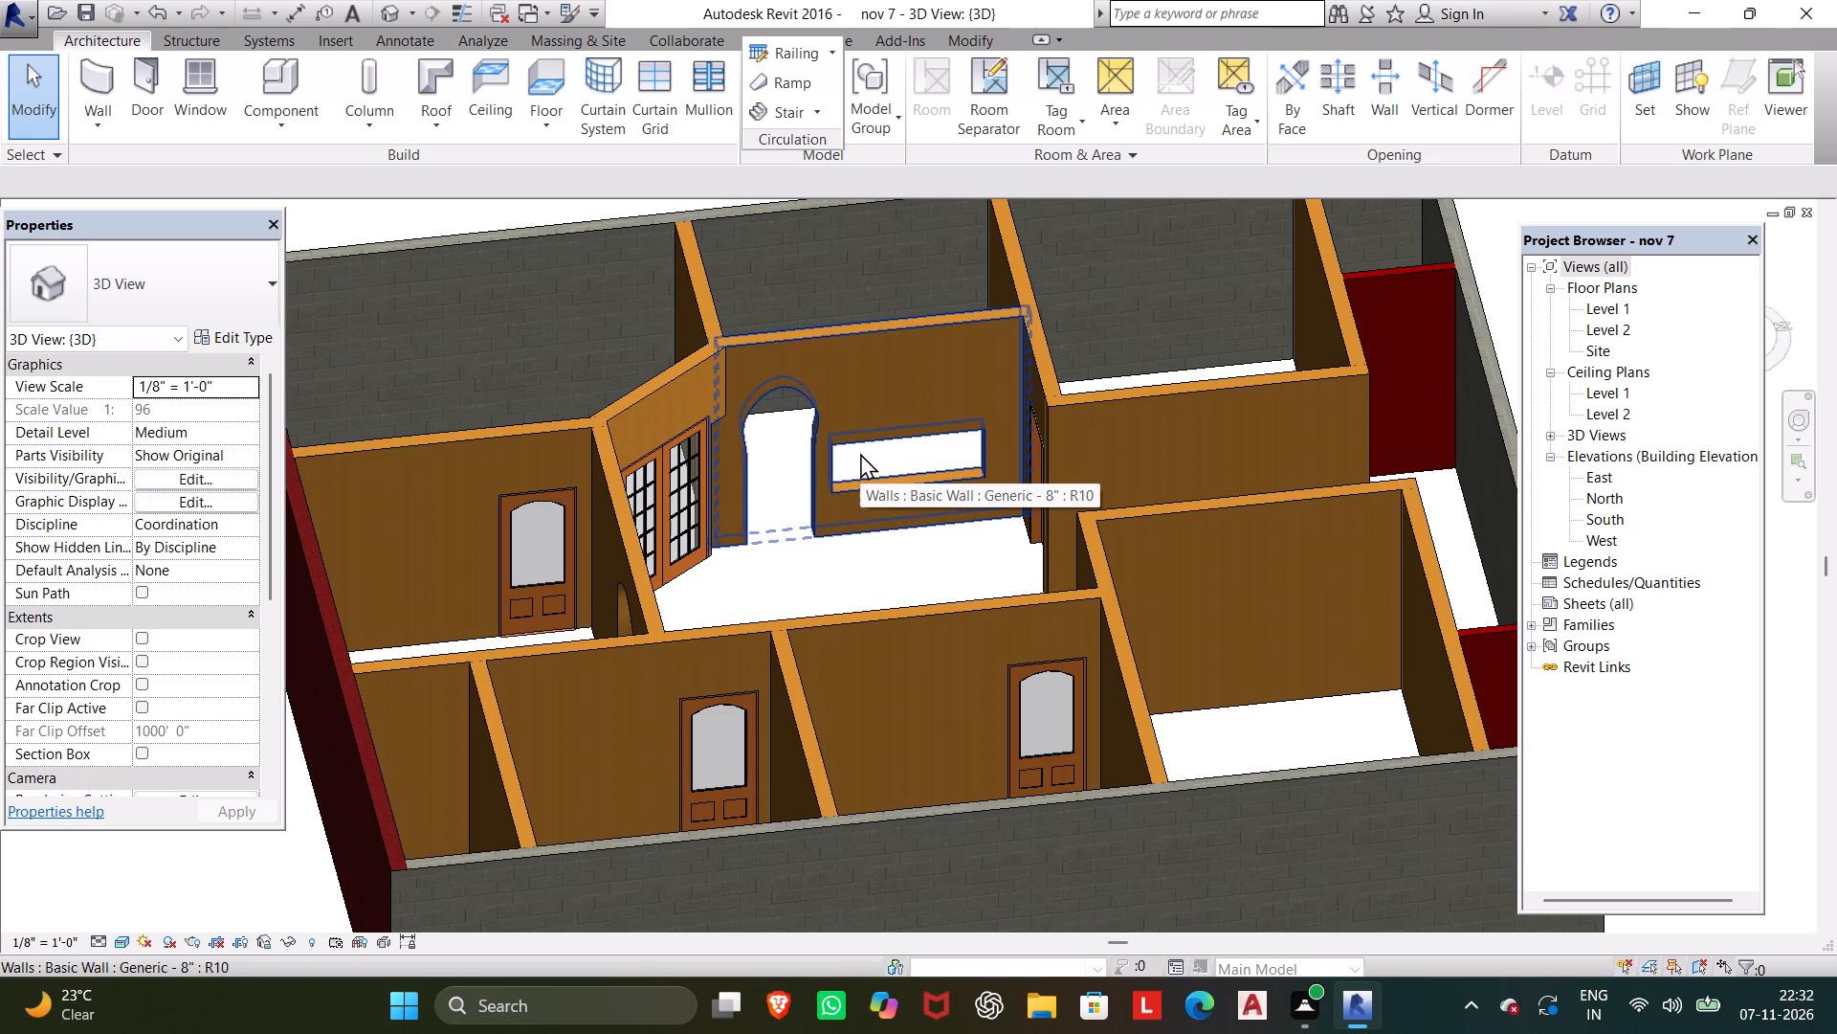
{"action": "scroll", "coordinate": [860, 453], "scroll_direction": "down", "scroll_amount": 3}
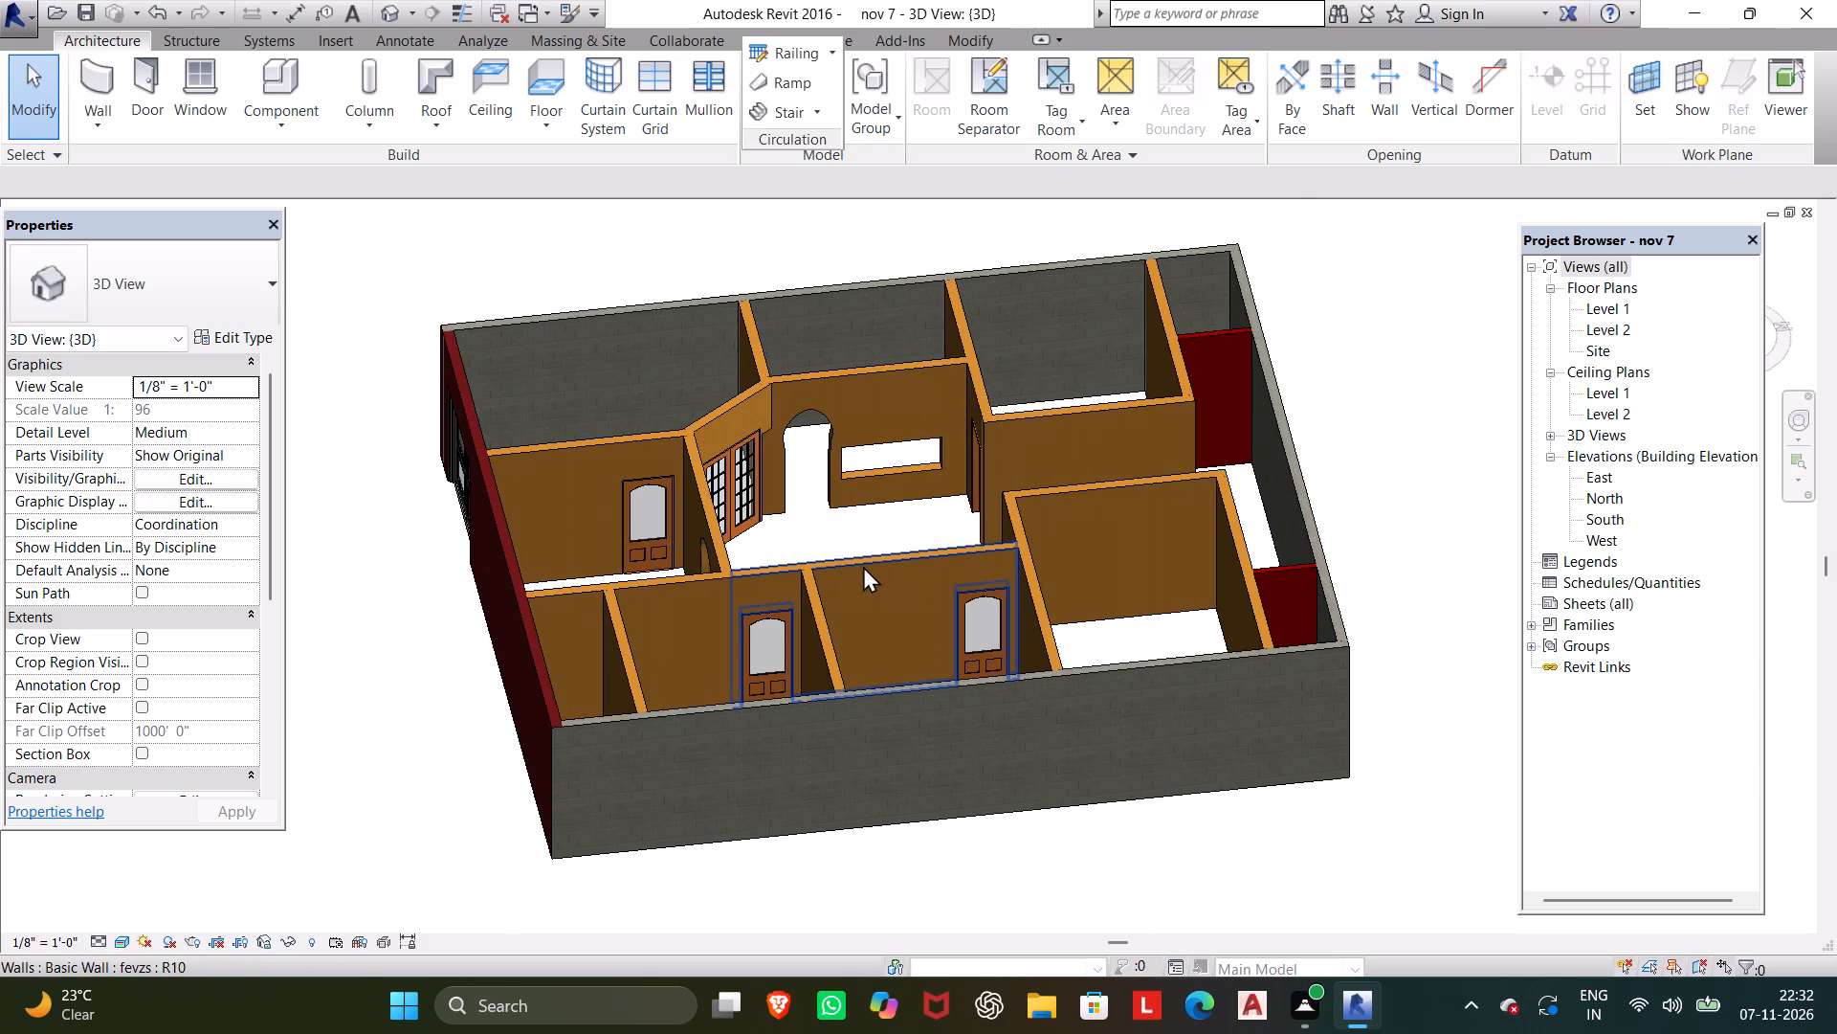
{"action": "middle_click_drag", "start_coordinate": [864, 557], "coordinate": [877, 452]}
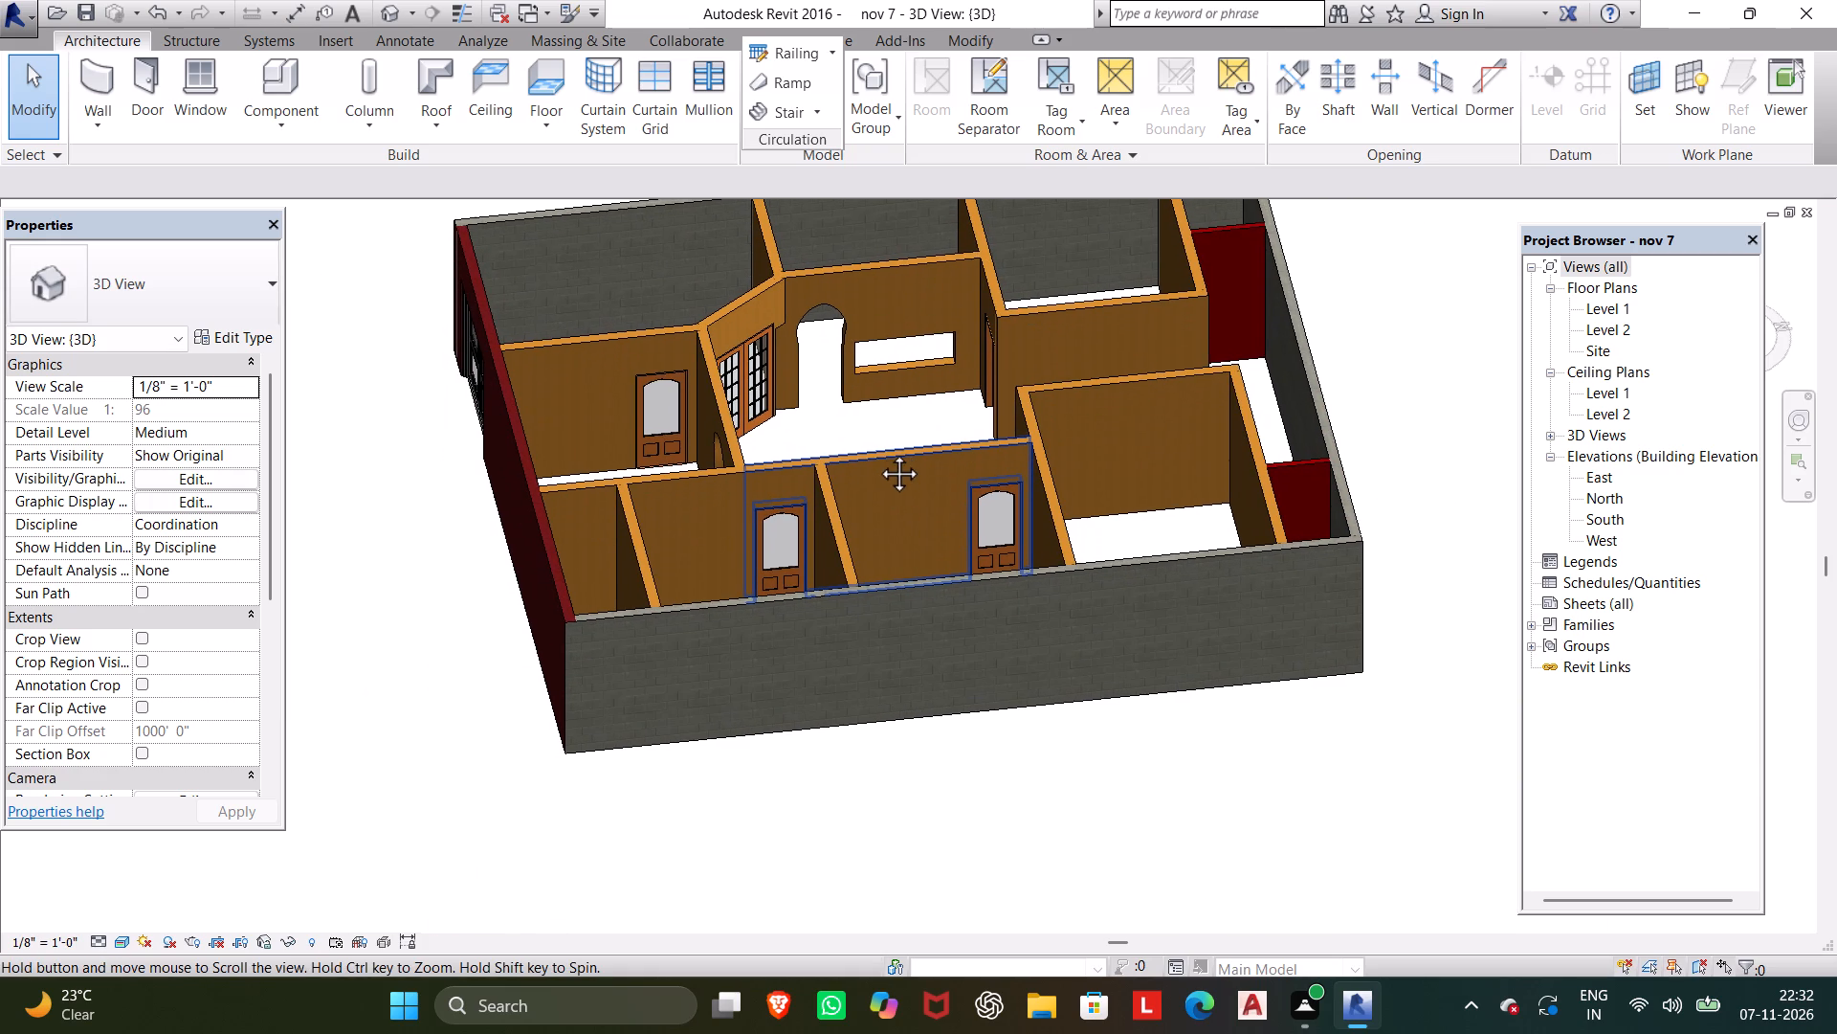
Examine the partitions and their openings from several sides in 3D and in the Level 1 floor plan.
{"action": "middle_click_drag", "start_coordinate": [877, 452], "coordinate": [547, 647]}
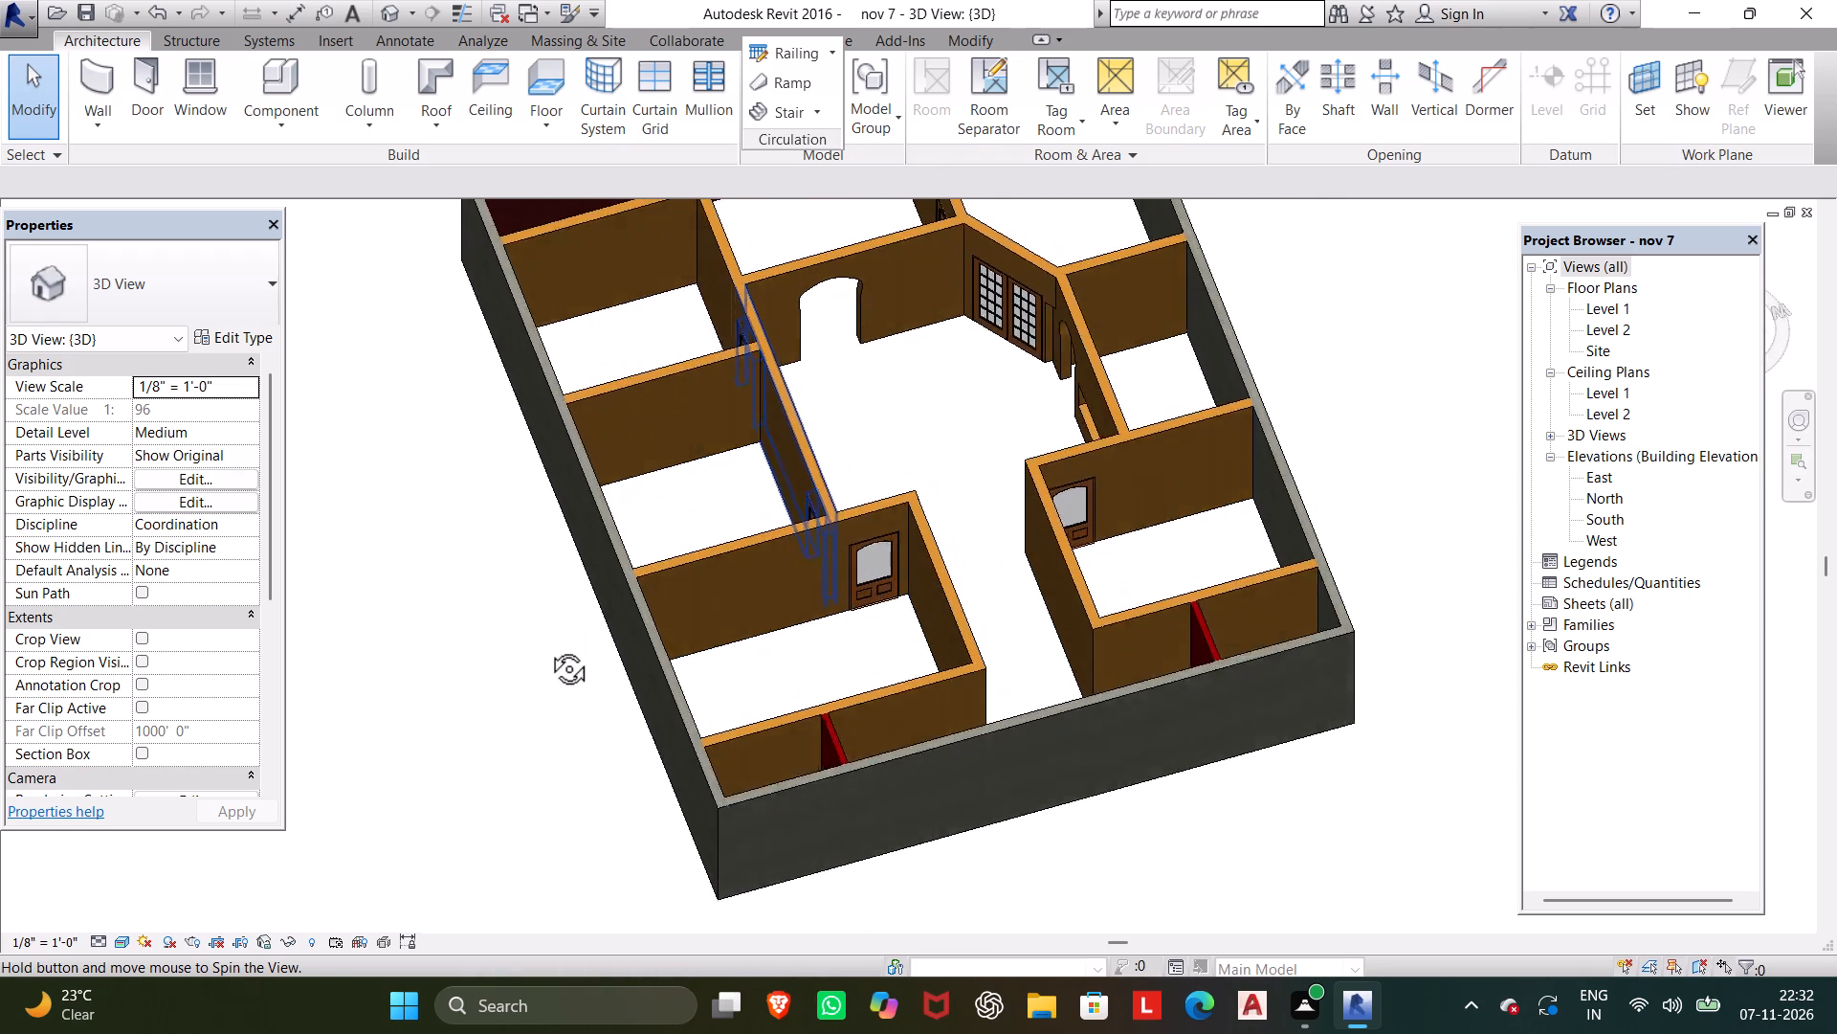
{"action": "middle_click_drag", "start_coordinate": [547, 647], "coordinate": [914, 630]}
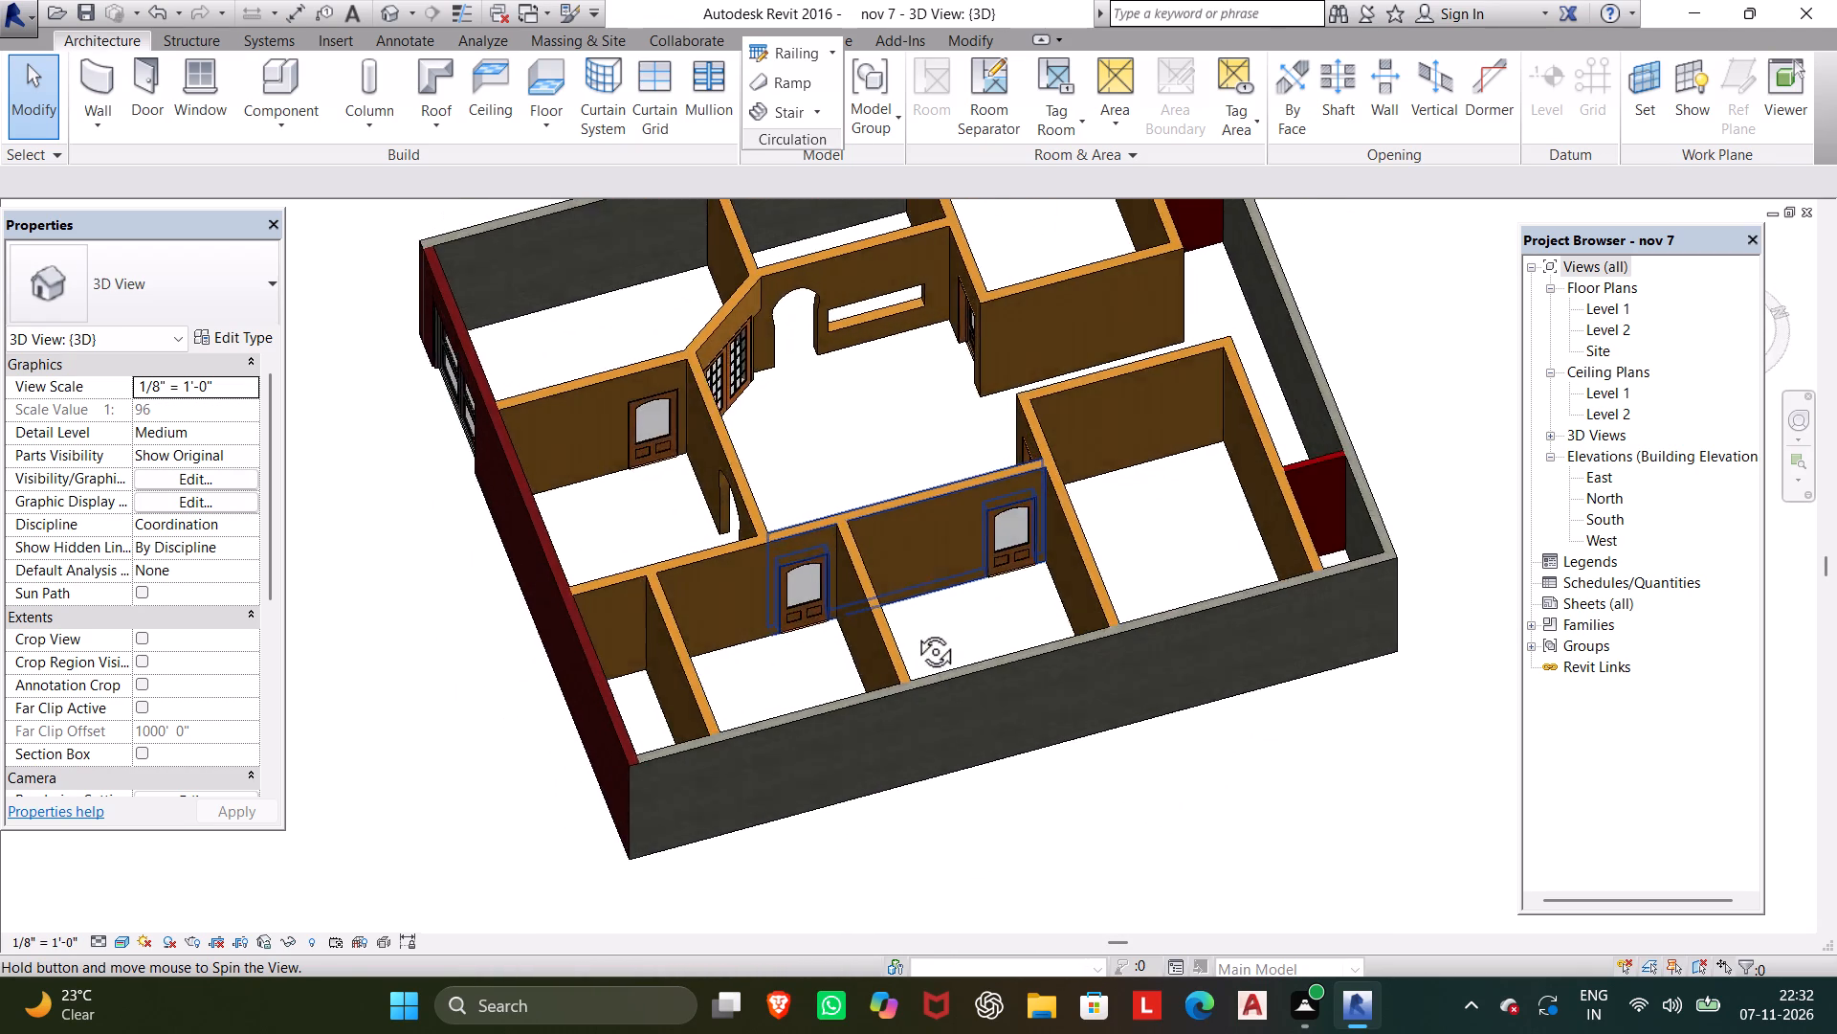
{"action": "middle_click_drag", "start_coordinate": [914, 630], "coordinate": [1091, 524]}
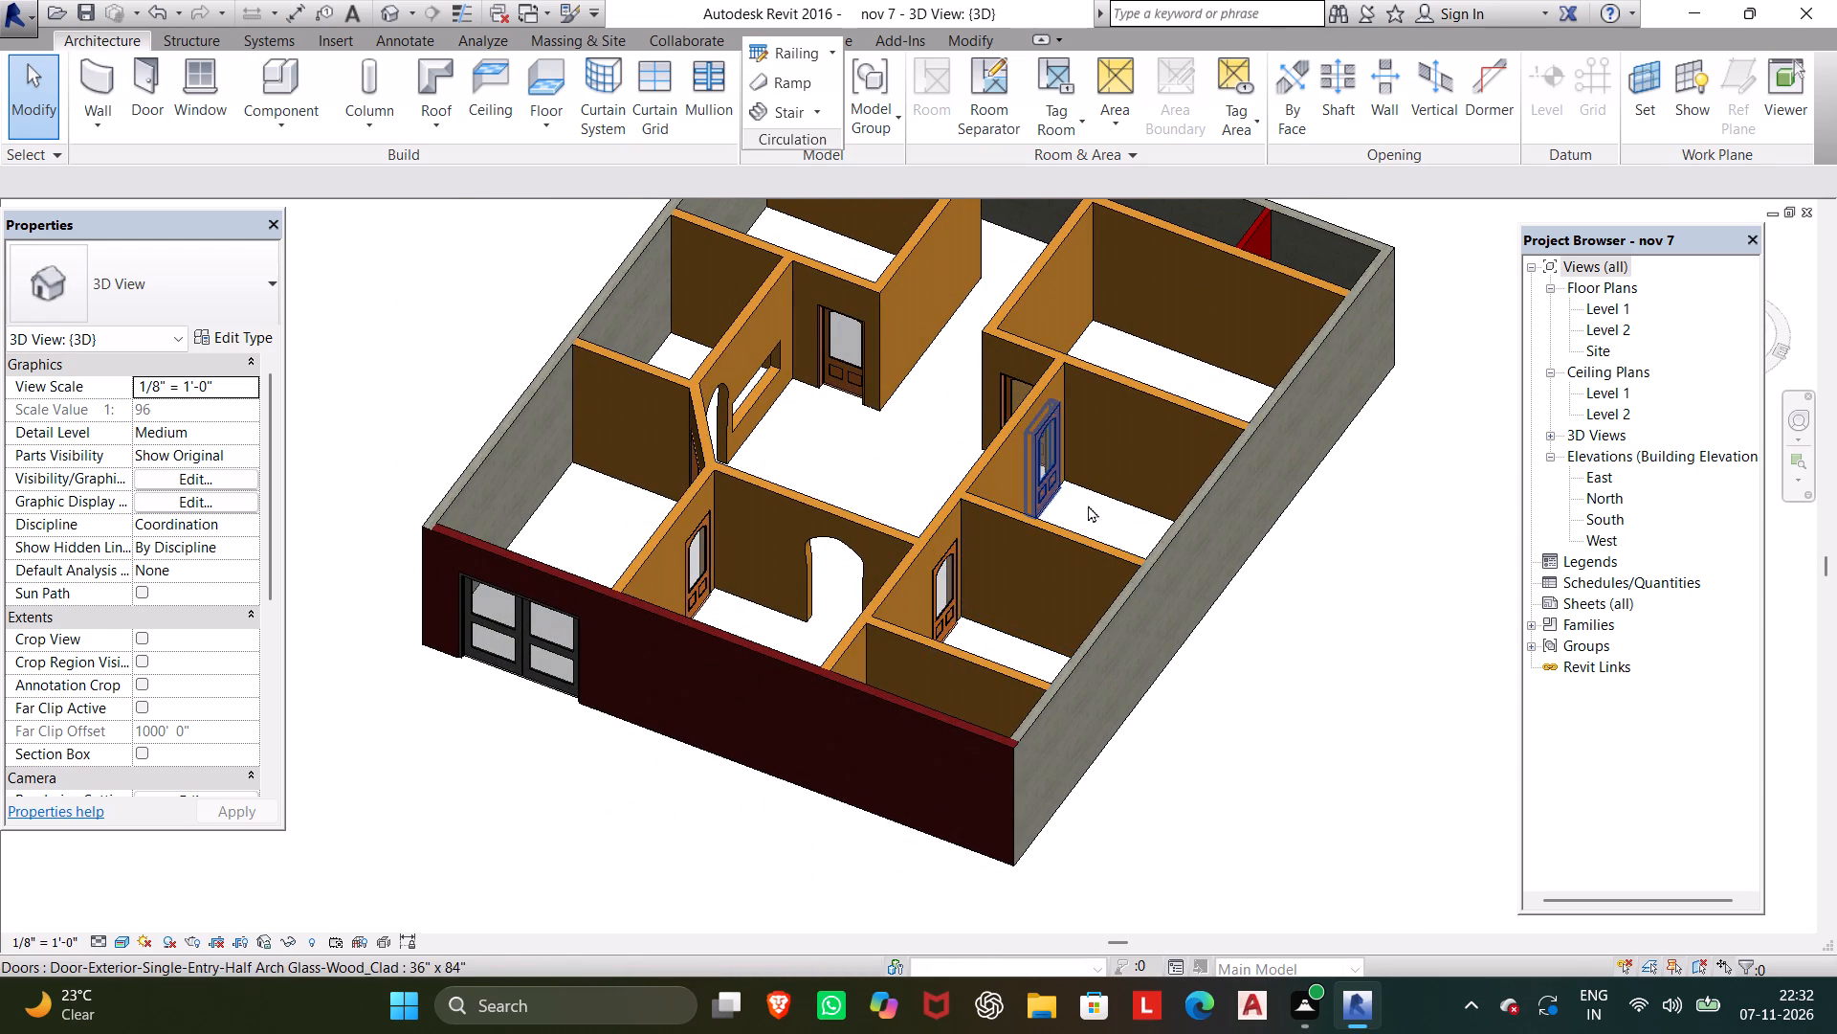
{"action": "middle_click_drag", "start_coordinate": [1062, 489], "coordinate": [1085, 583]}
{"action": "scroll", "coordinate": [1062, 489], "scroll_direction": "down", "scroll_amount": 1}
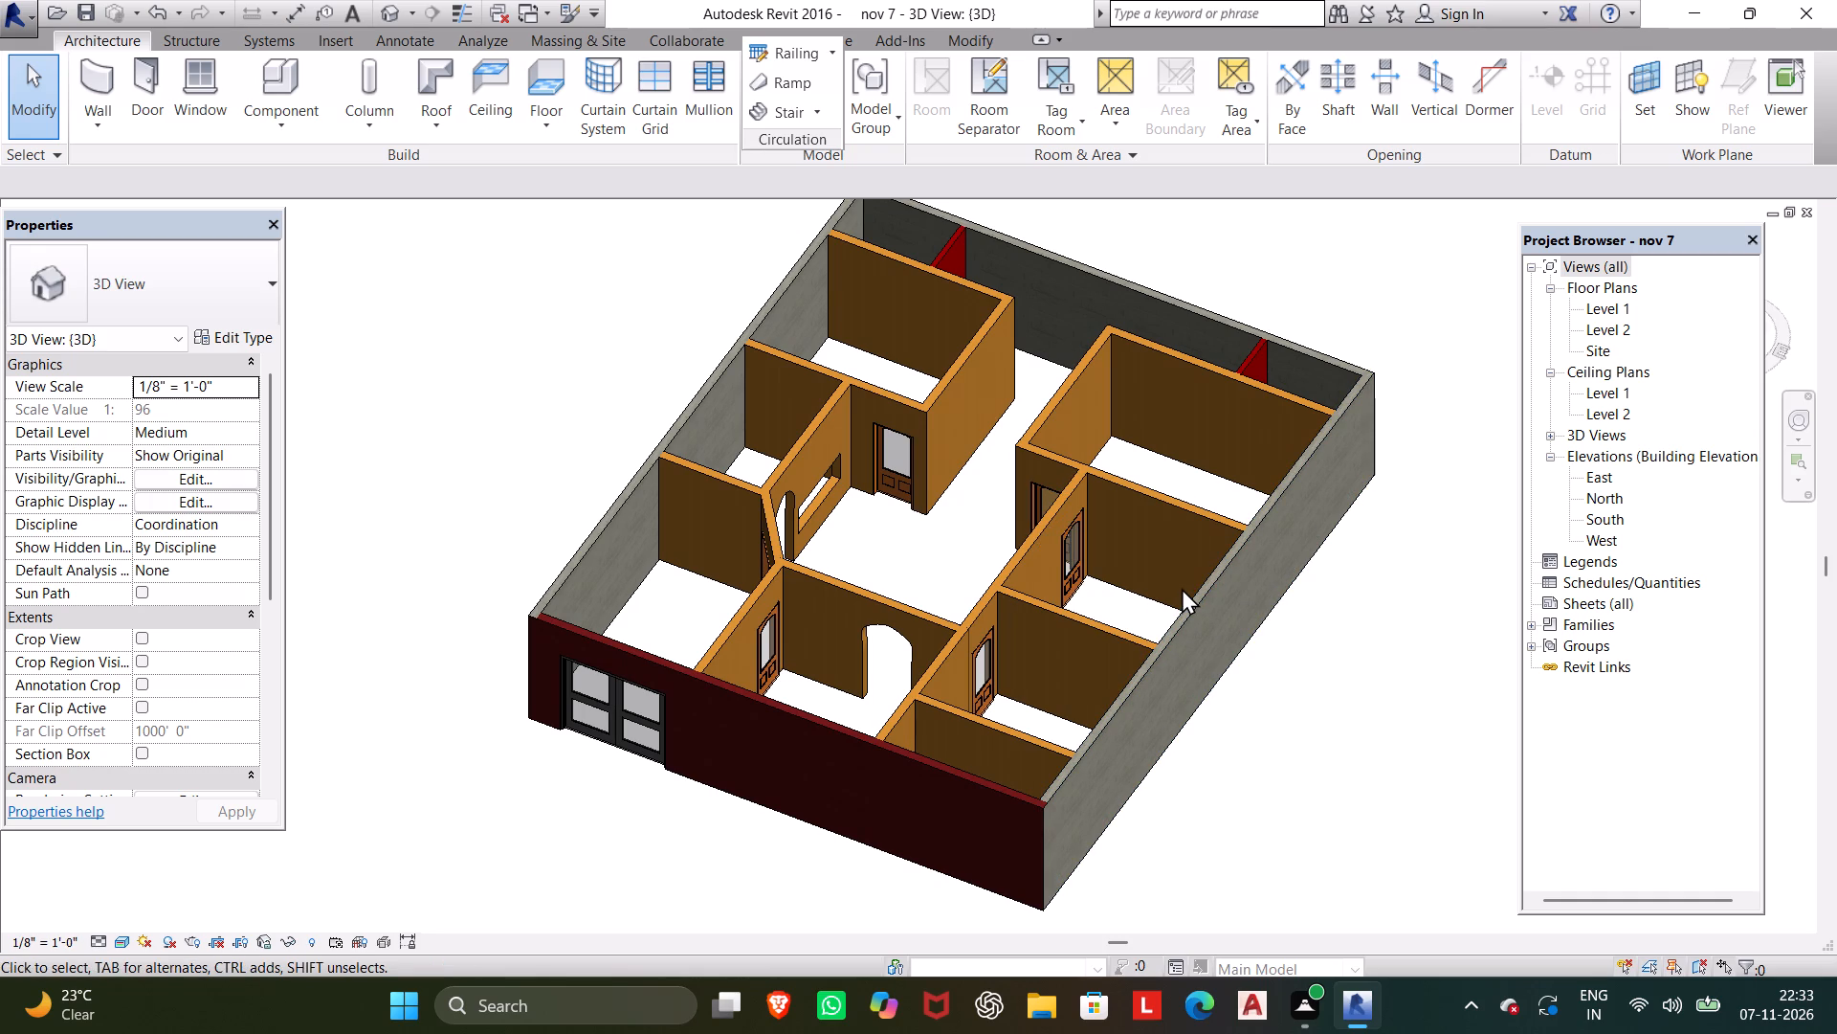
{"action": "double_click", "coordinate": [1603, 309]}
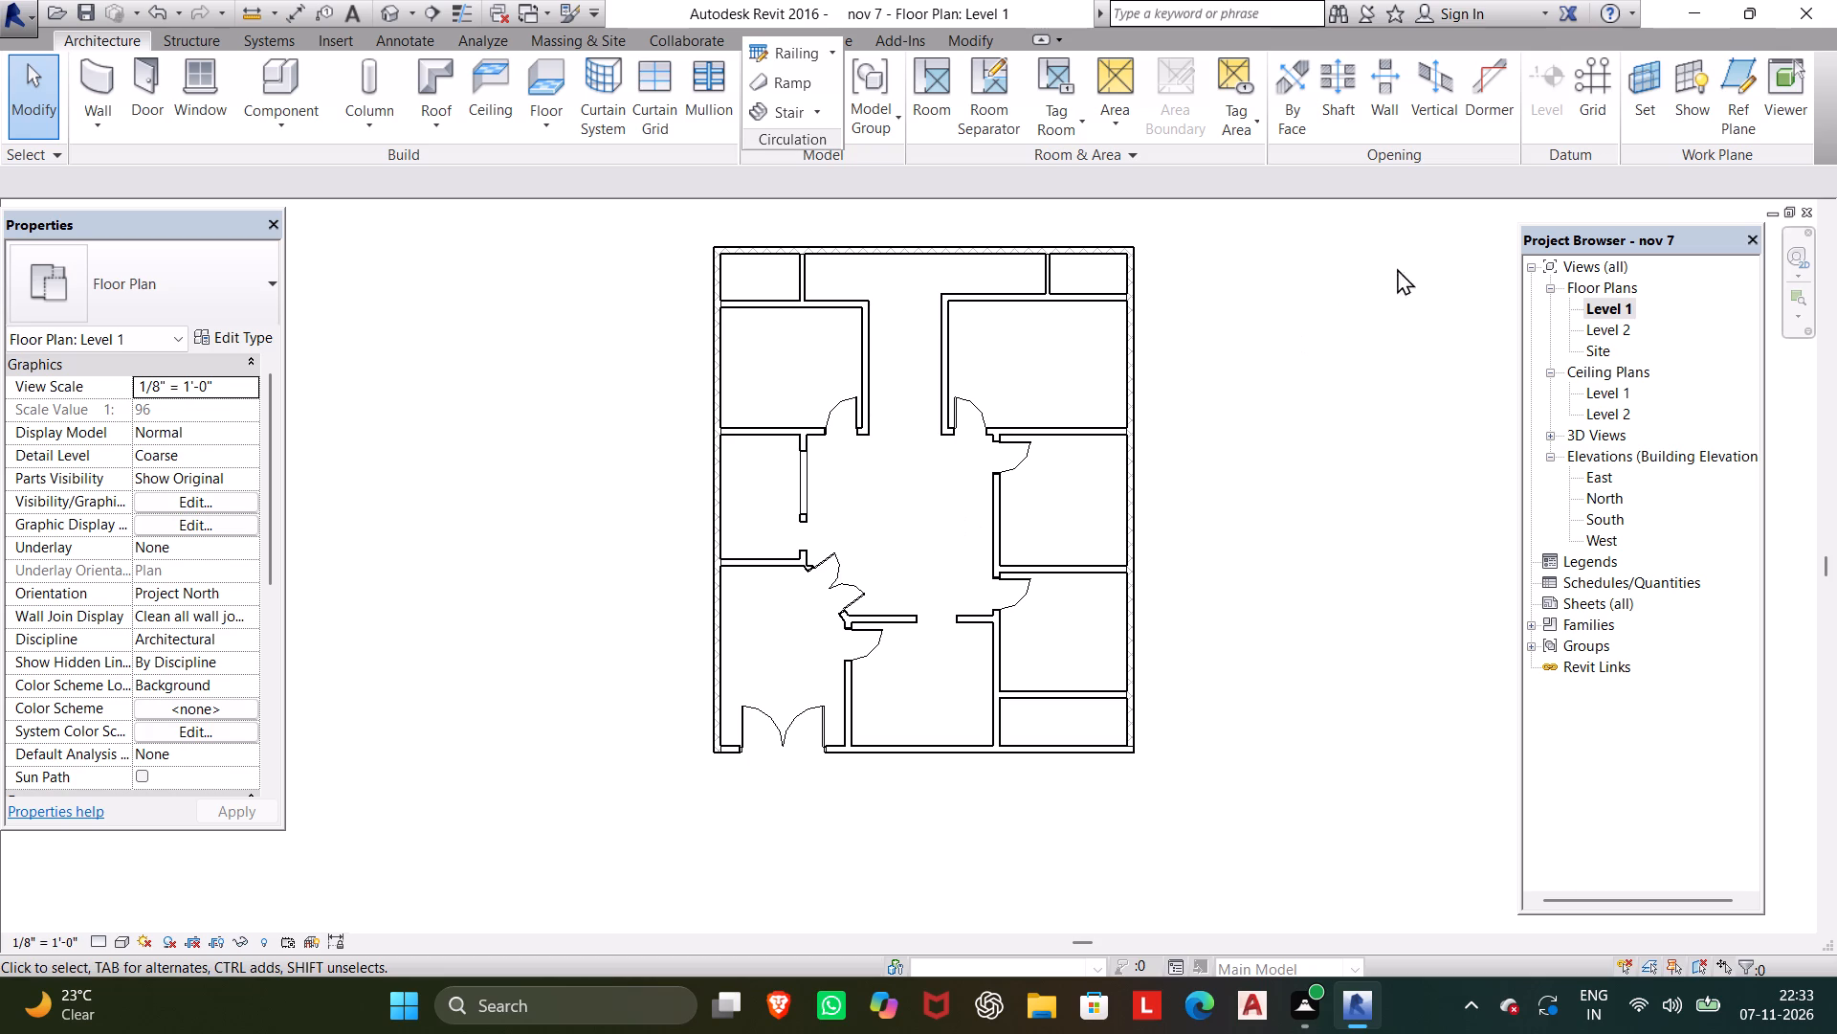
{"action": "left_click", "coordinate": [405, 4]}
Edit the profile of the partition with the arched doorway and delete all four lines of its rectangular opening.
{"action": "middle_click_drag", "start_coordinate": [1022, 453], "coordinate": [874, 453], "text": "shift"}
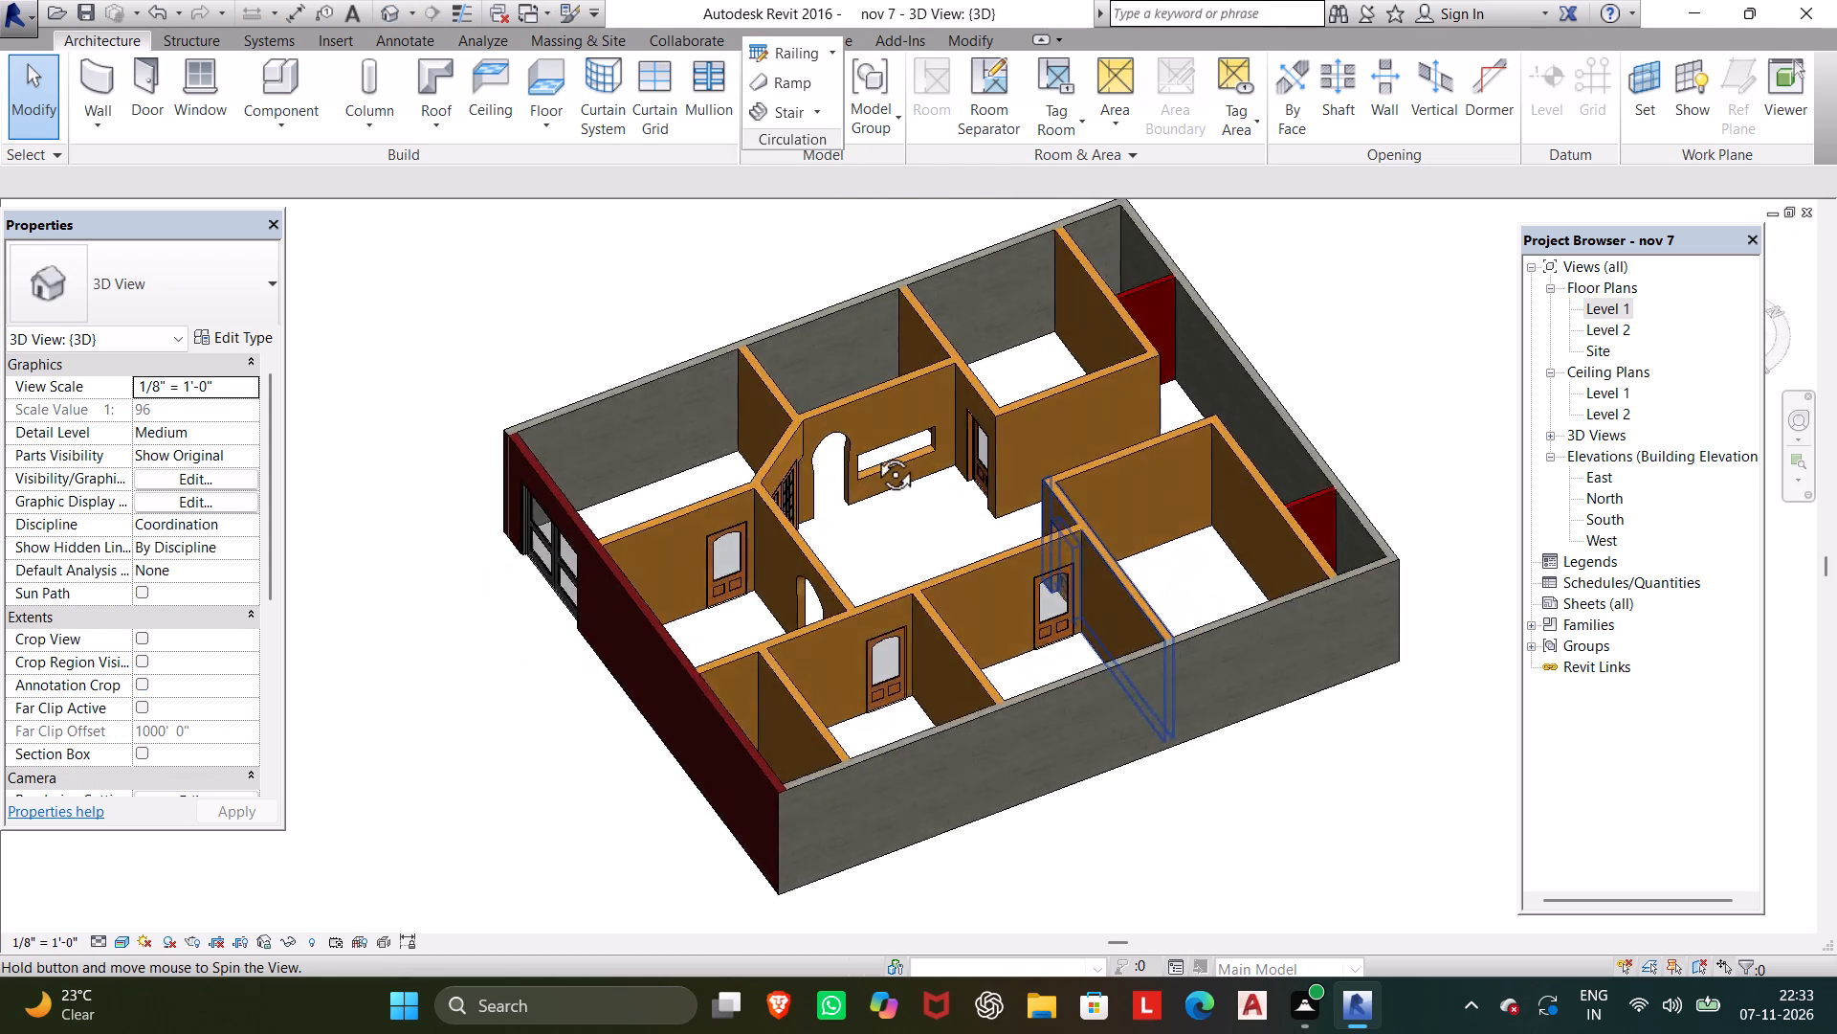
{"action": "middle_click_drag", "start_coordinate": [874, 453], "coordinate": [834, 386], "text": "shift"}
{"action": "scroll", "coordinate": [921, 394], "scroll_direction": "up", "scroll_amount": 5}
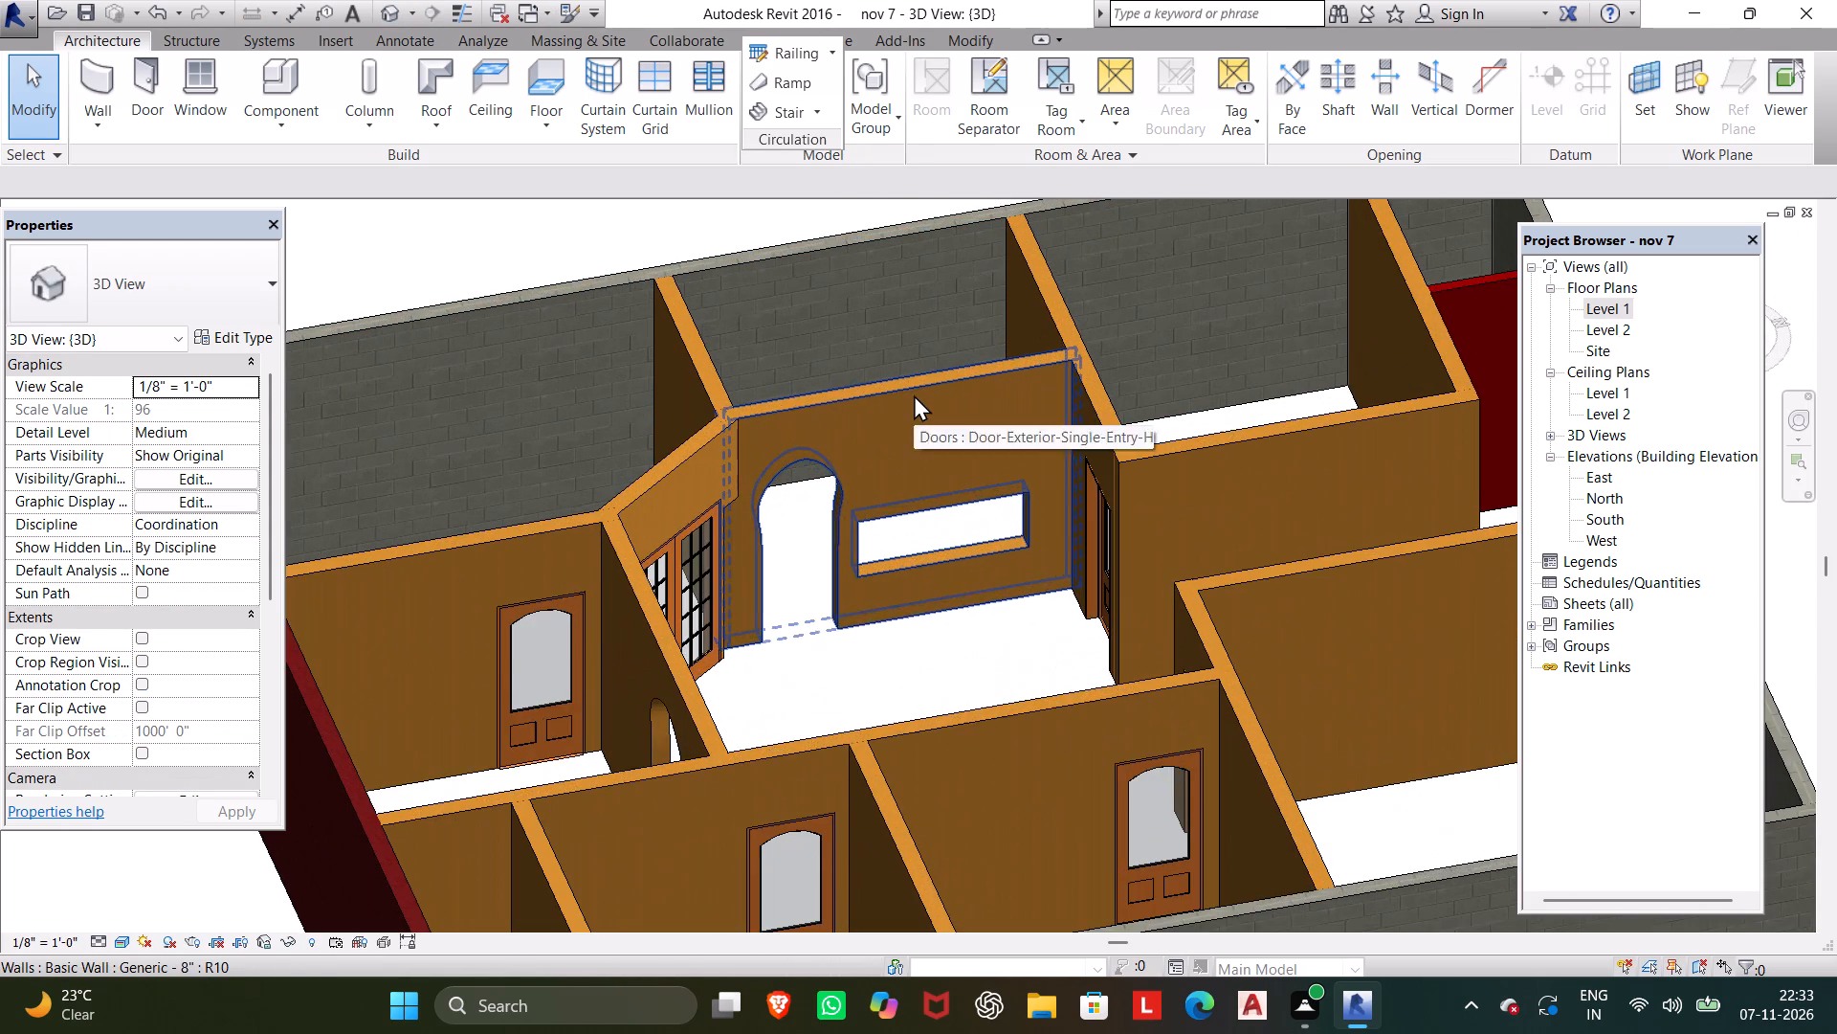
{"action": "left_click", "coordinate": [914, 394]}
{"action": "scroll", "coordinate": [951, 383], "scroll_direction": "up", "scroll_amount": 5}
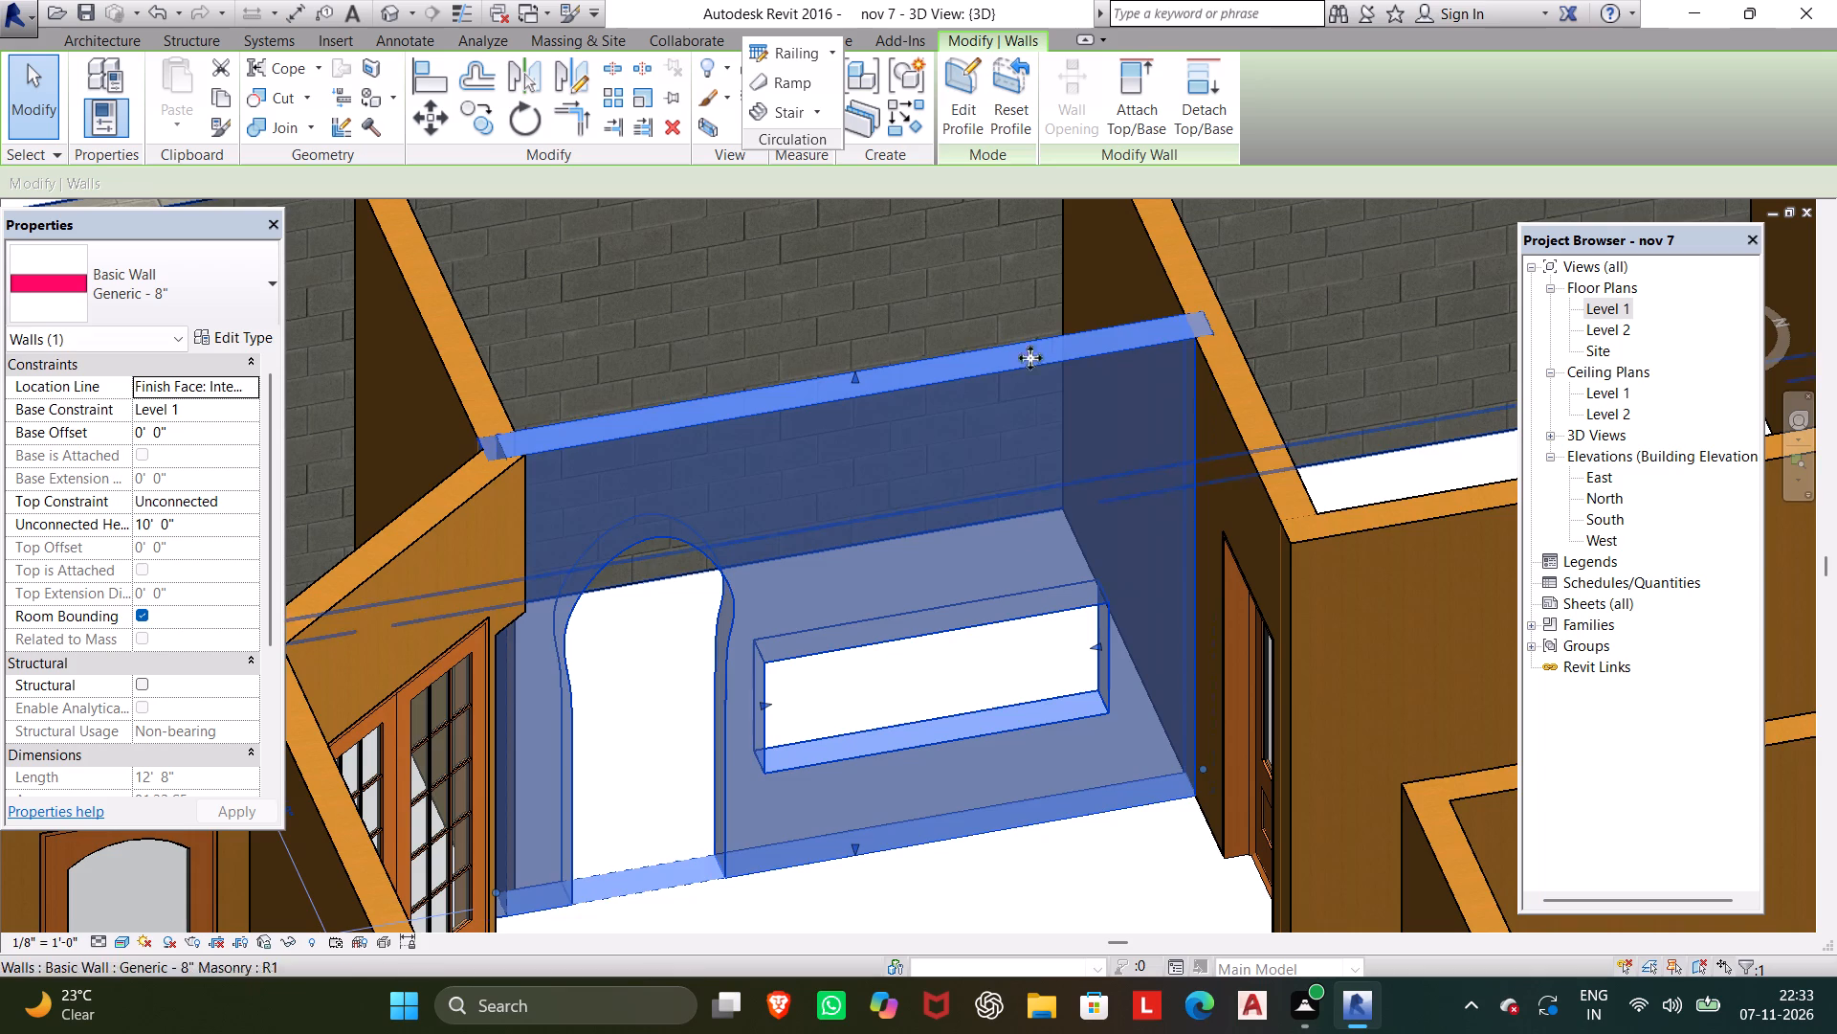
{"action": "left_click", "coordinate": [943, 93]}
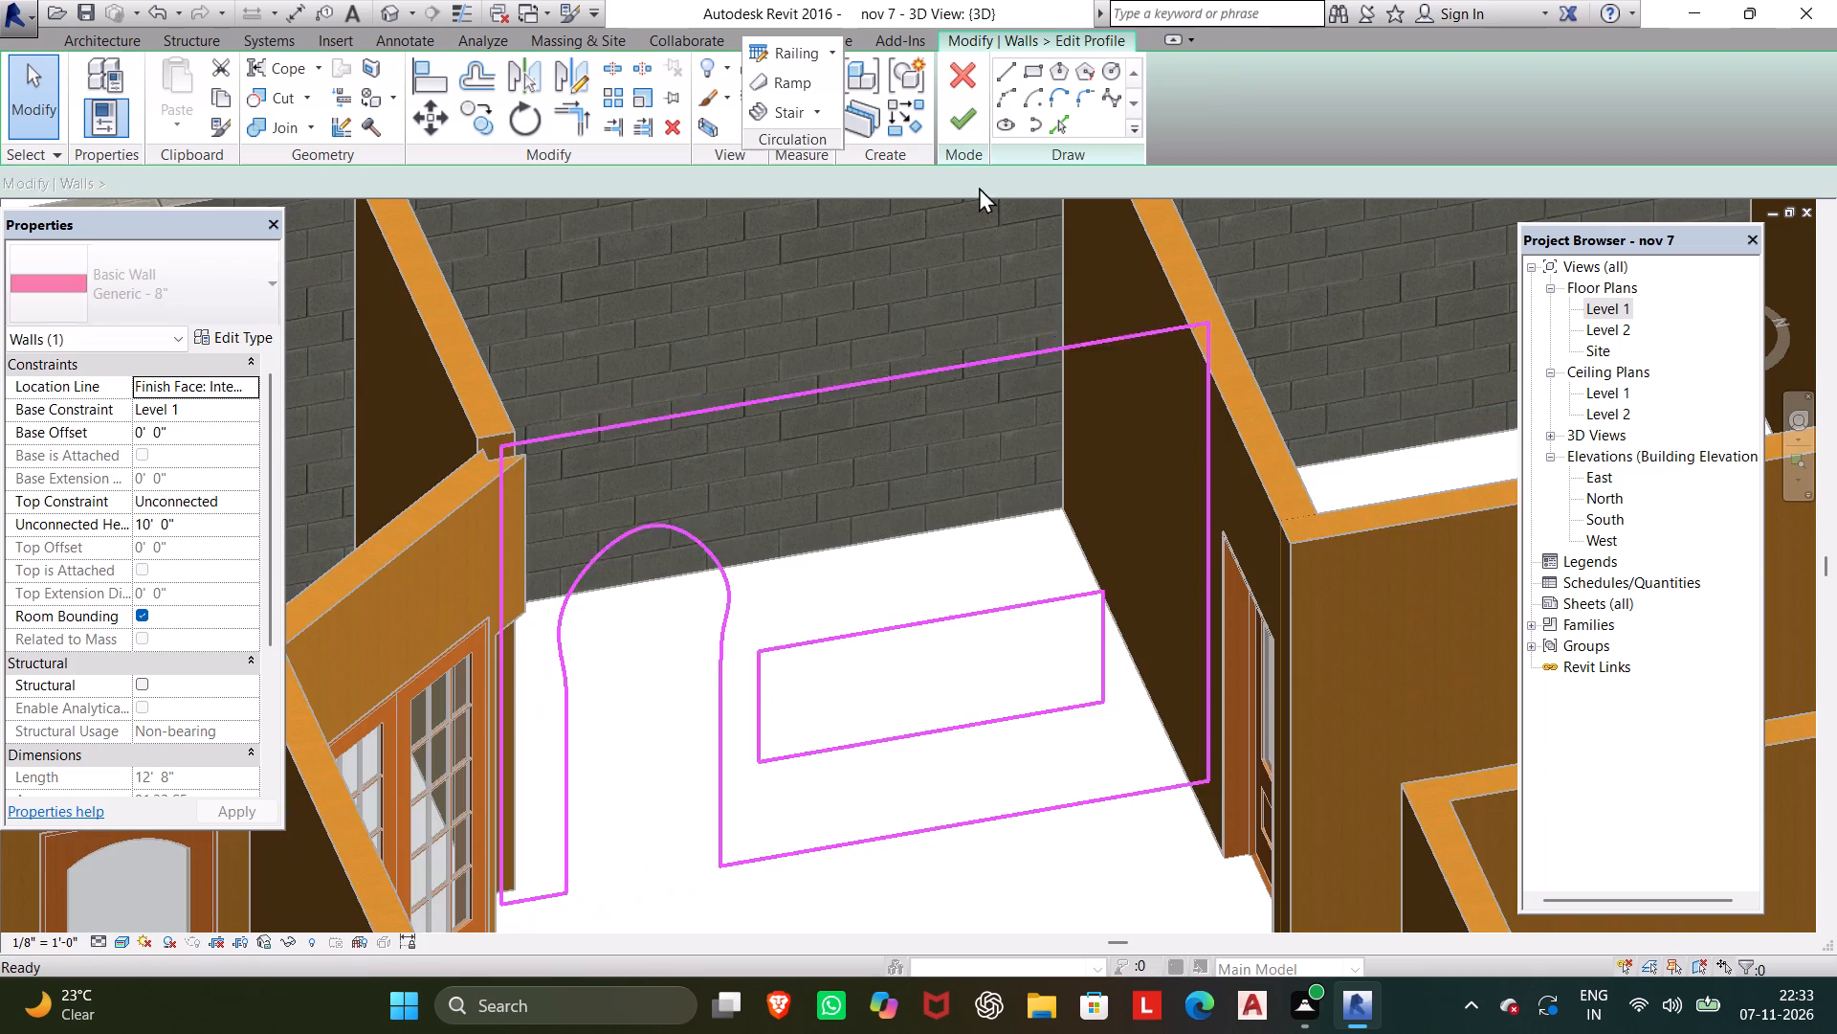
{"action": "left_click_drag", "start_coordinate": [1077, 756], "coordinate": [909, 551]}
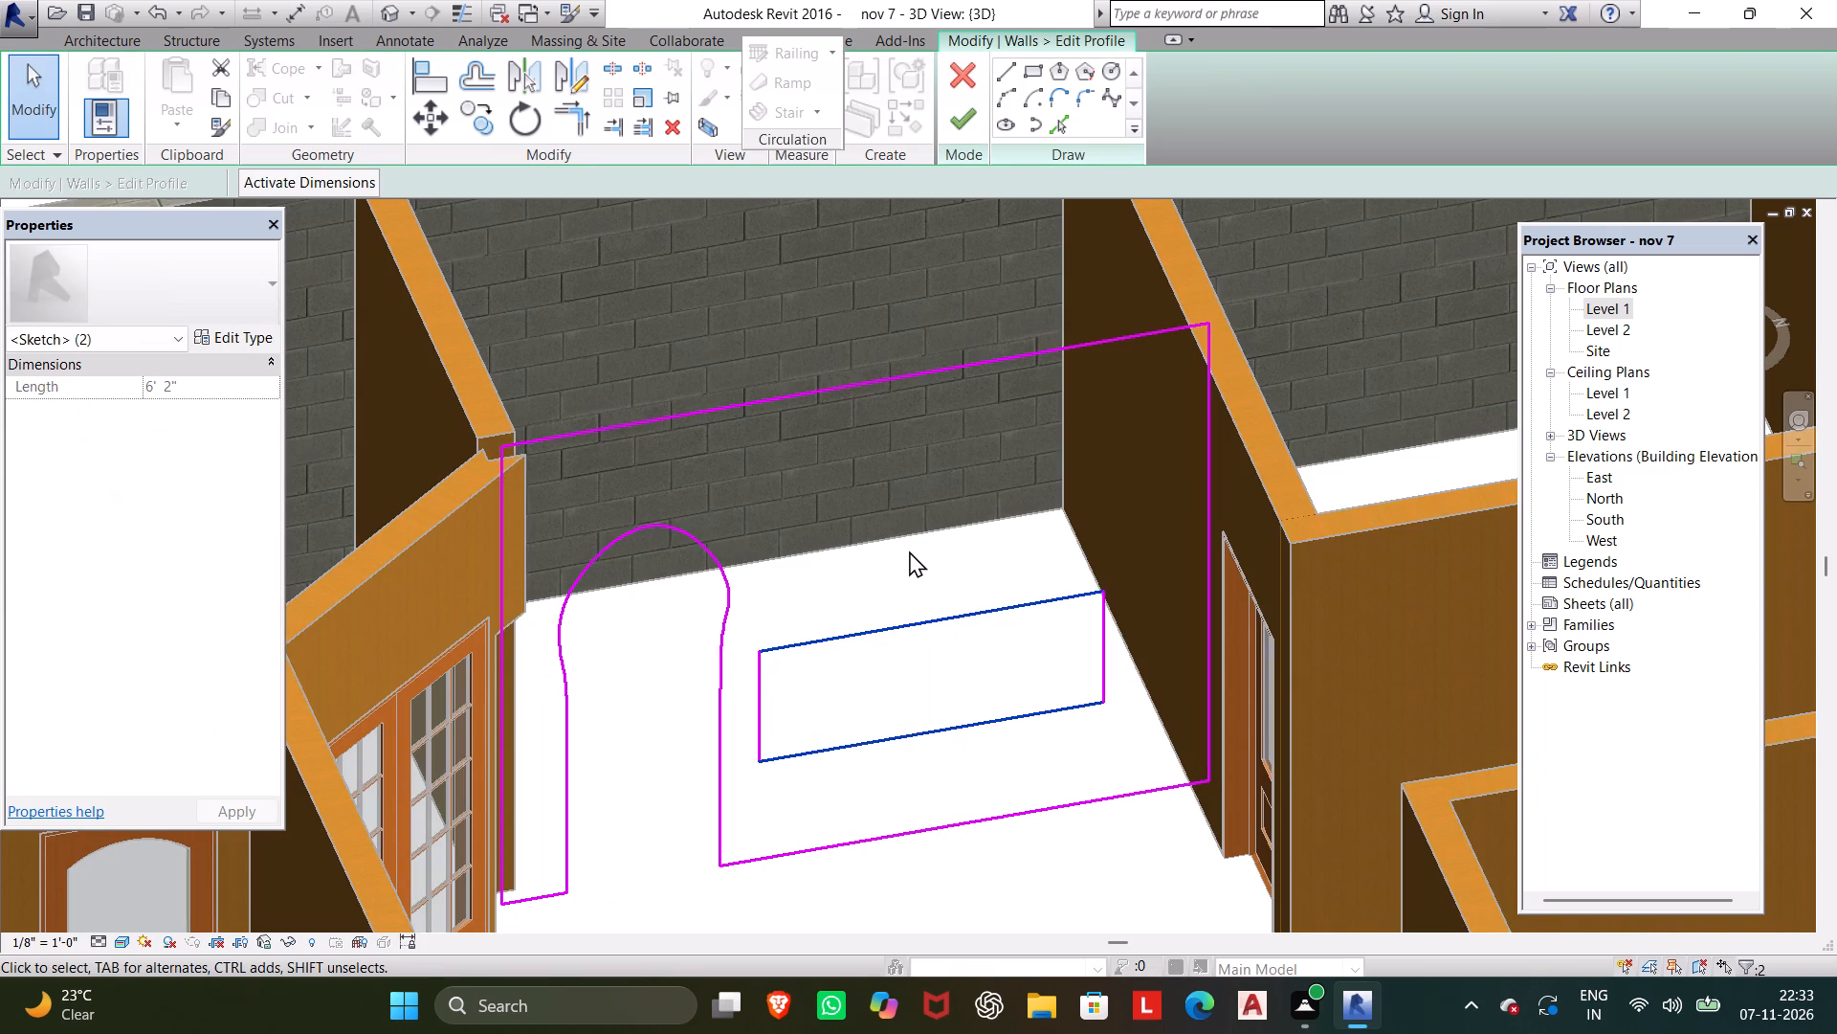
{"action": "key", "text": "Delete"}
{"action": "left_click_drag", "start_coordinate": [1130, 624], "coordinate": [886, 659]}
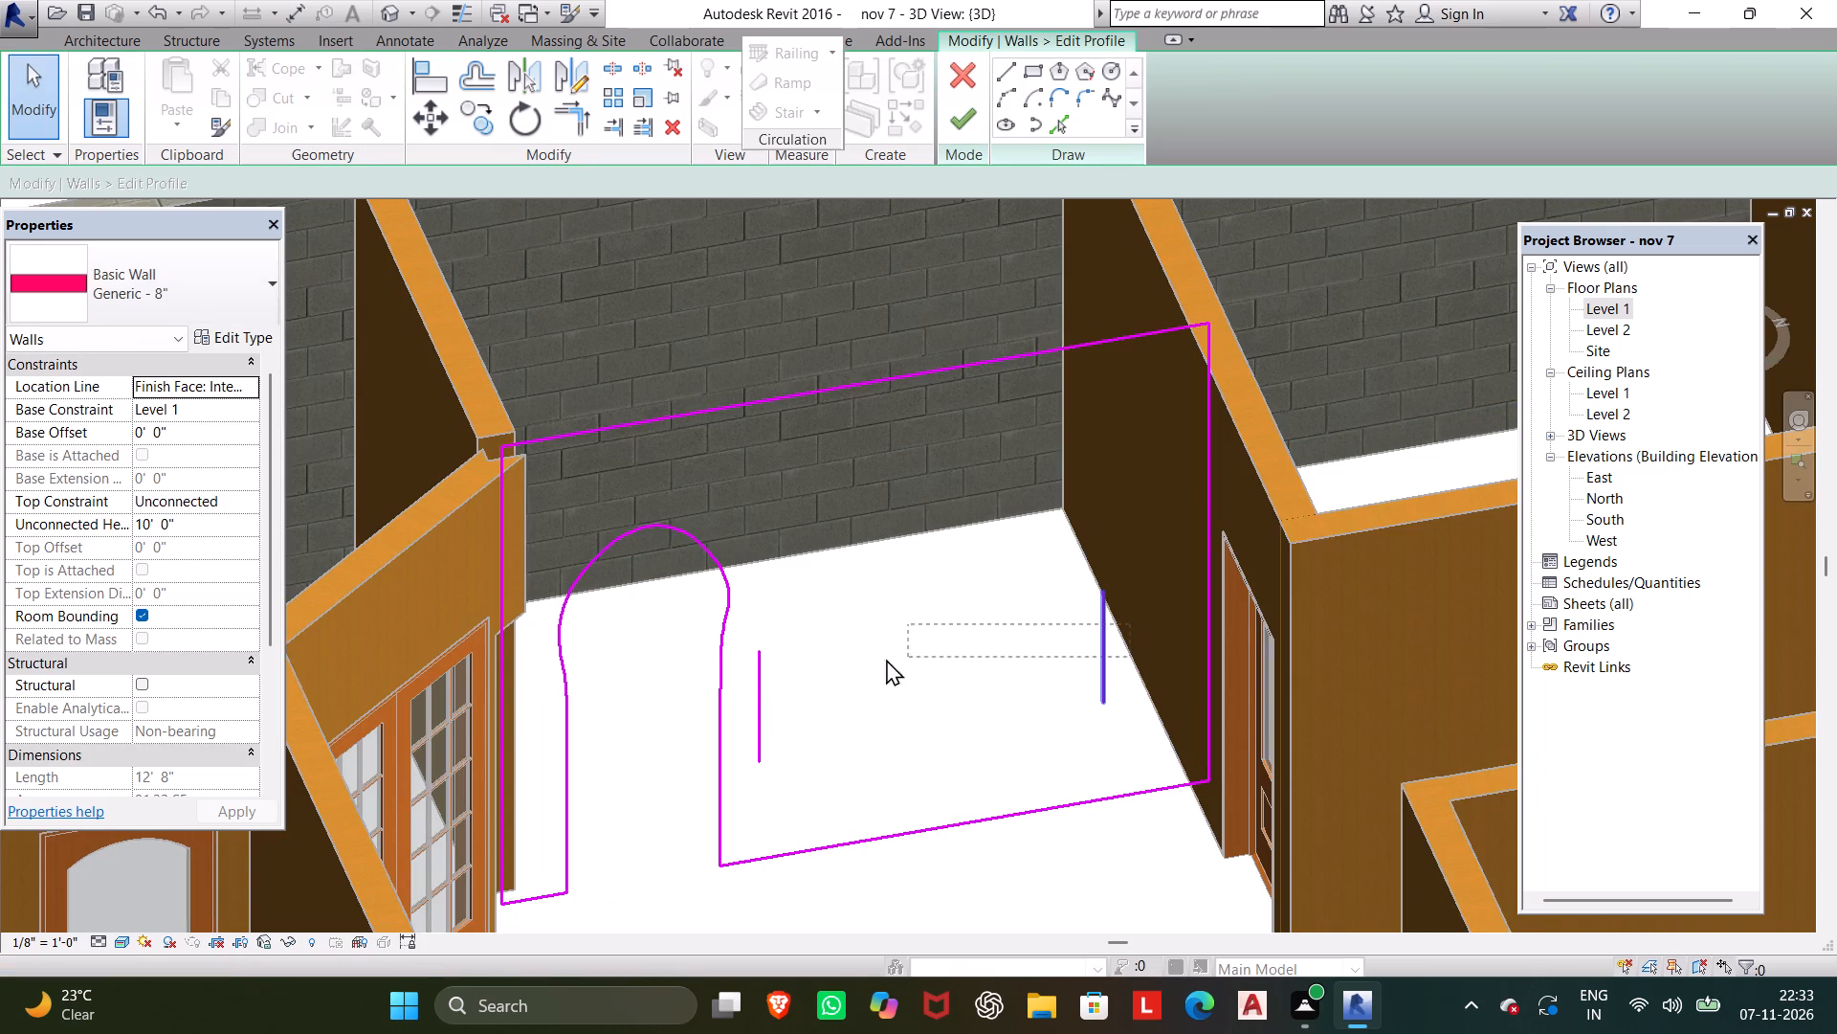
{"action": "left_click_drag", "start_coordinate": [886, 659], "coordinate": [741, 695]}
{"action": "key", "text": "Delete"}
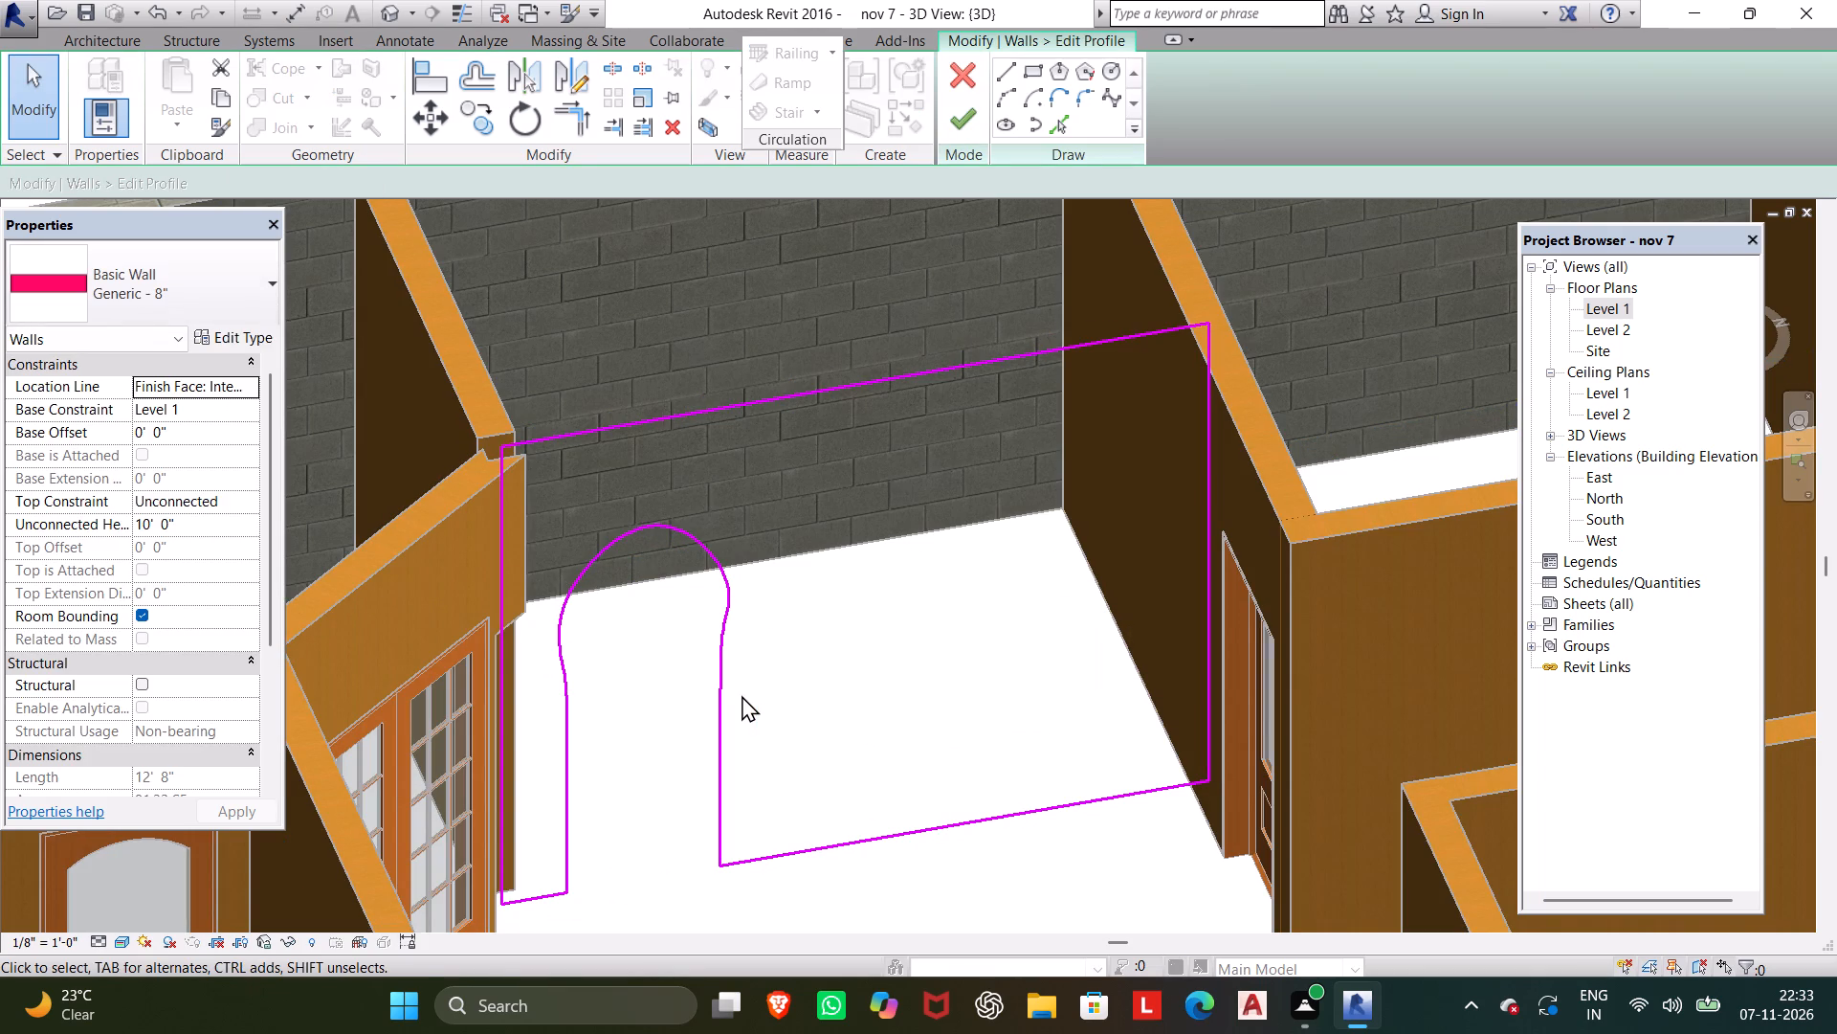
Move the arched doorway's spline along the wall base to the opposite end, near the adjoining wall with the single door.
{"action": "left_click", "coordinate": [710, 675]}
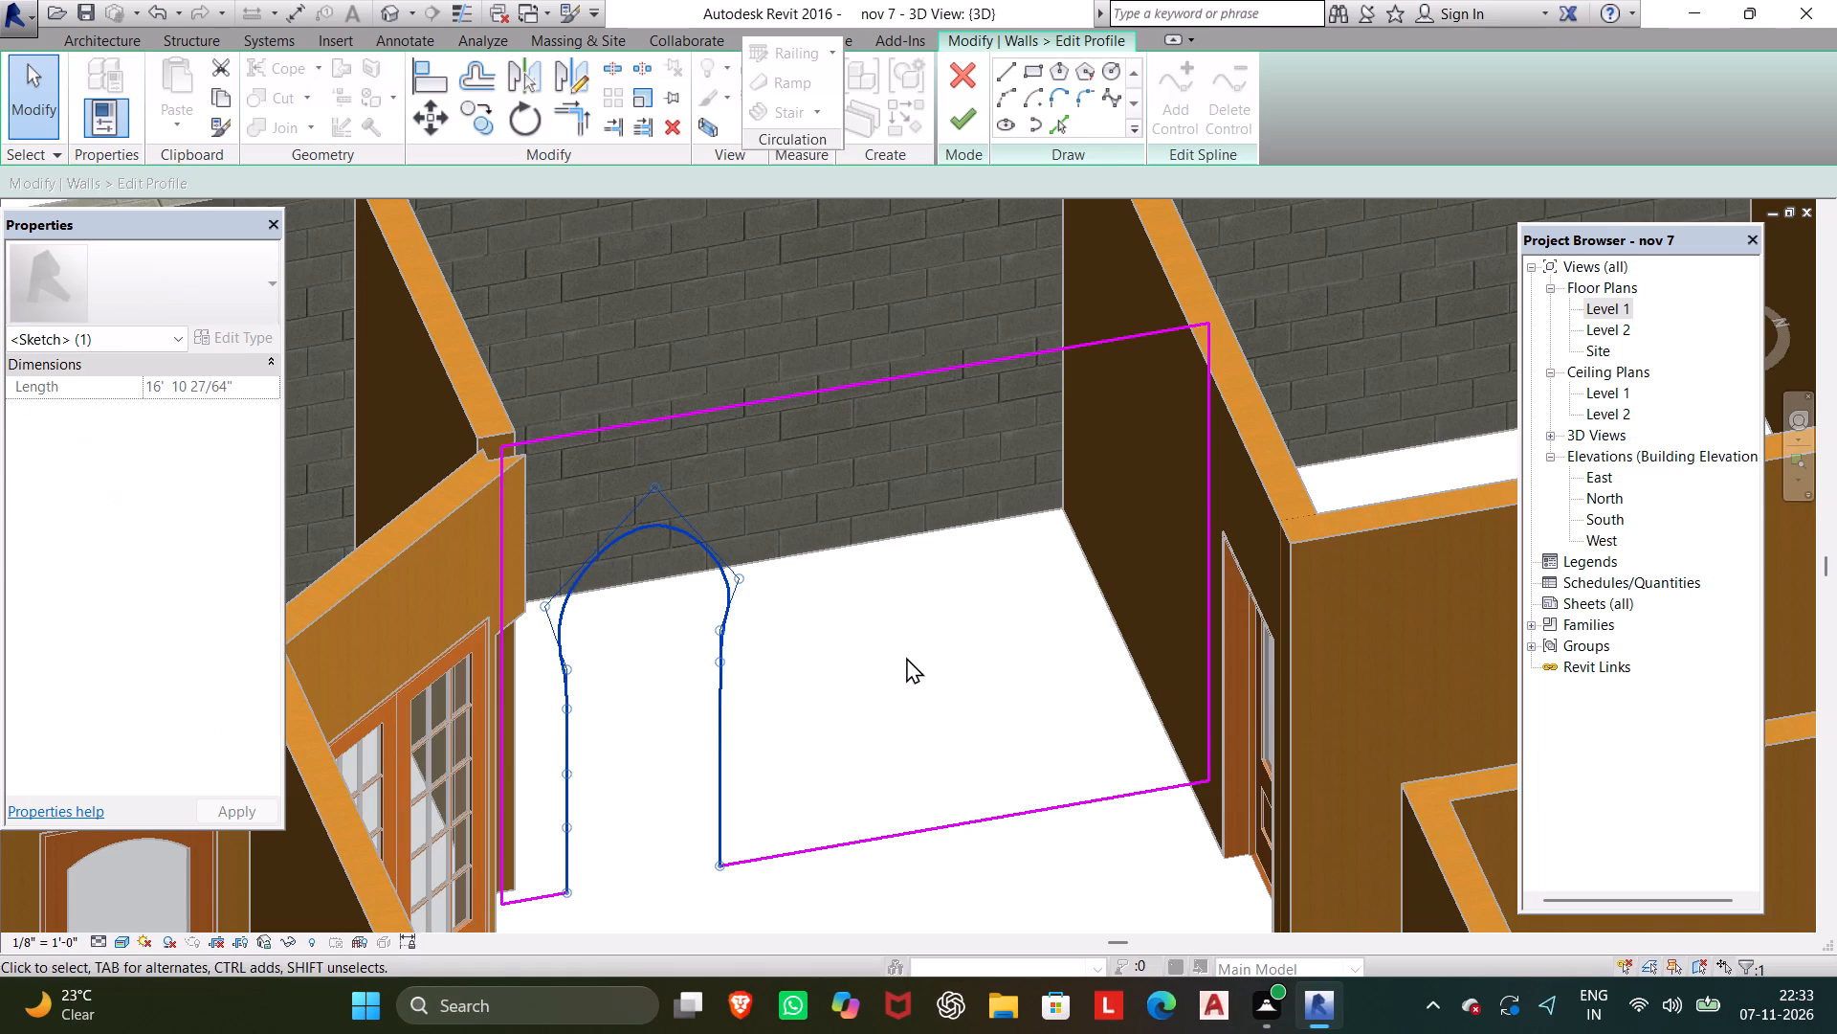
{"action": "key", "text": "Right"}
{"action": "key", "text": "Right"}
{"action": "key", "text": "Right"}
{"action": "key", "text": "Right"}
{"action": "key", "text": "Right"}
{"action": "key", "text": "Right"}
{"action": "key", "text": "Right"}
{"action": "key", "text": "Right"}
{"action": "key", "text": "Right"}
{"action": "key", "text": "Right"}
{"action": "key", "text": "Right"}
{"action": "key", "text": "Right"}
{"action": "key", "text": "Right"}
{"action": "key", "text": "Right"}
{"action": "key", "text": "Right"}
{"action": "key", "text": "Right"}
{"action": "key", "text": "Right"}
{"action": "key", "text": "Right"}
{"action": "key", "text": "Right"}
{"action": "key", "text": "Right"}
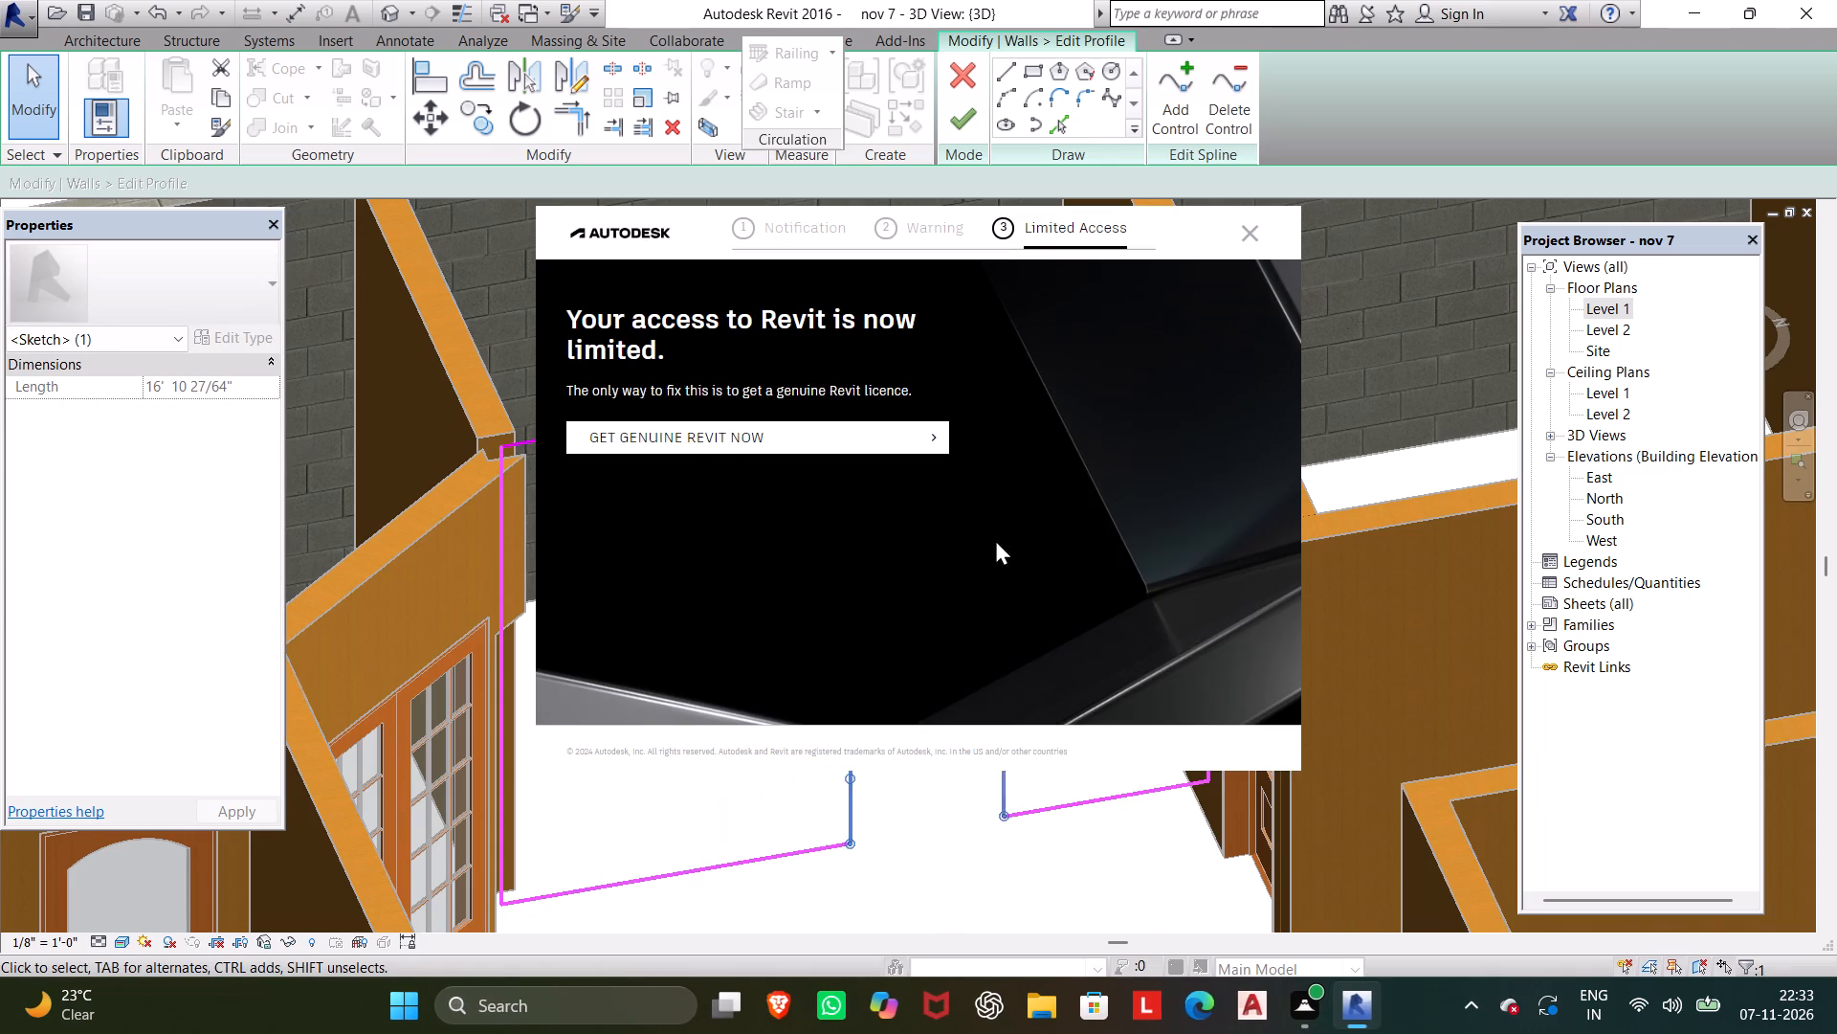
{"action": "key", "text": "Right"}
{"action": "key", "text": "Right"}
{"action": "key", "text": "Right"}
{"action": "key", "text": "Right"}
{"action": "key", "text": "Right"}
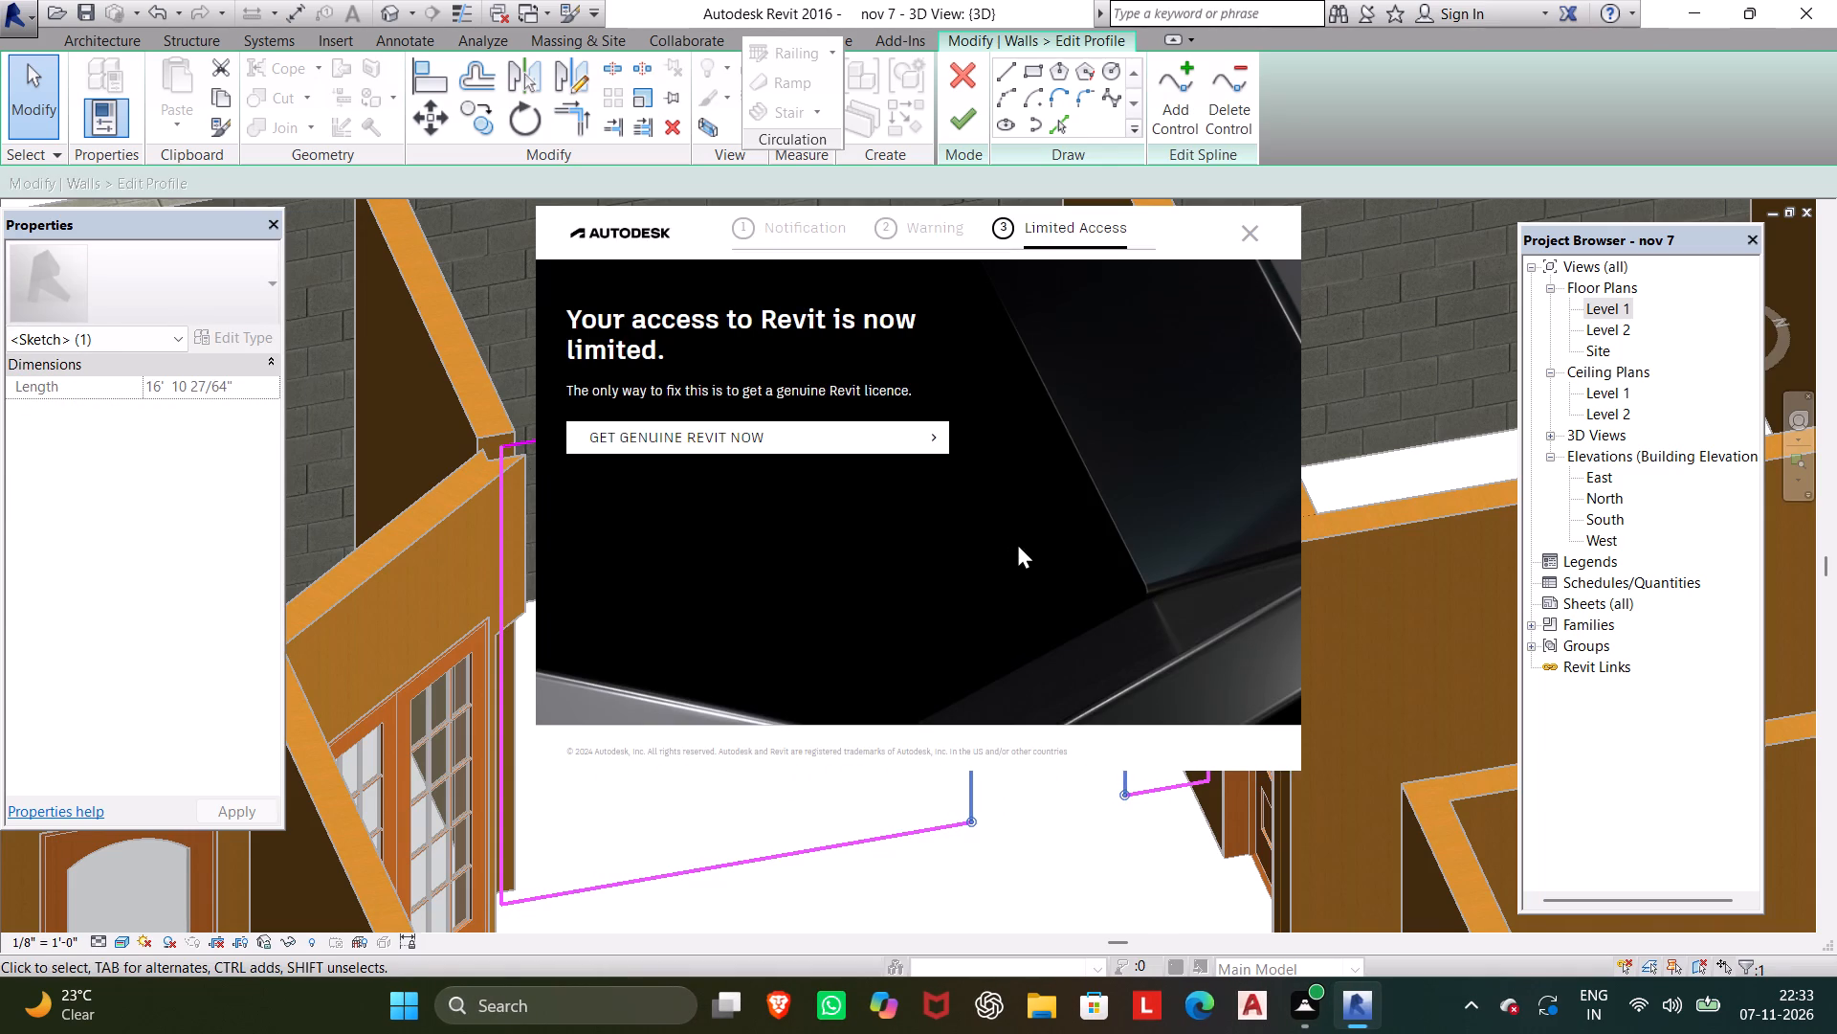
{"action": "key", "text": "Right"}
{"action": "key", "text": "Right"}
{"action": "key", "text": "Right"}
{"action": "key", "text": "Right"}
{"action": "left_click", "coordinate": [1255, 227]}
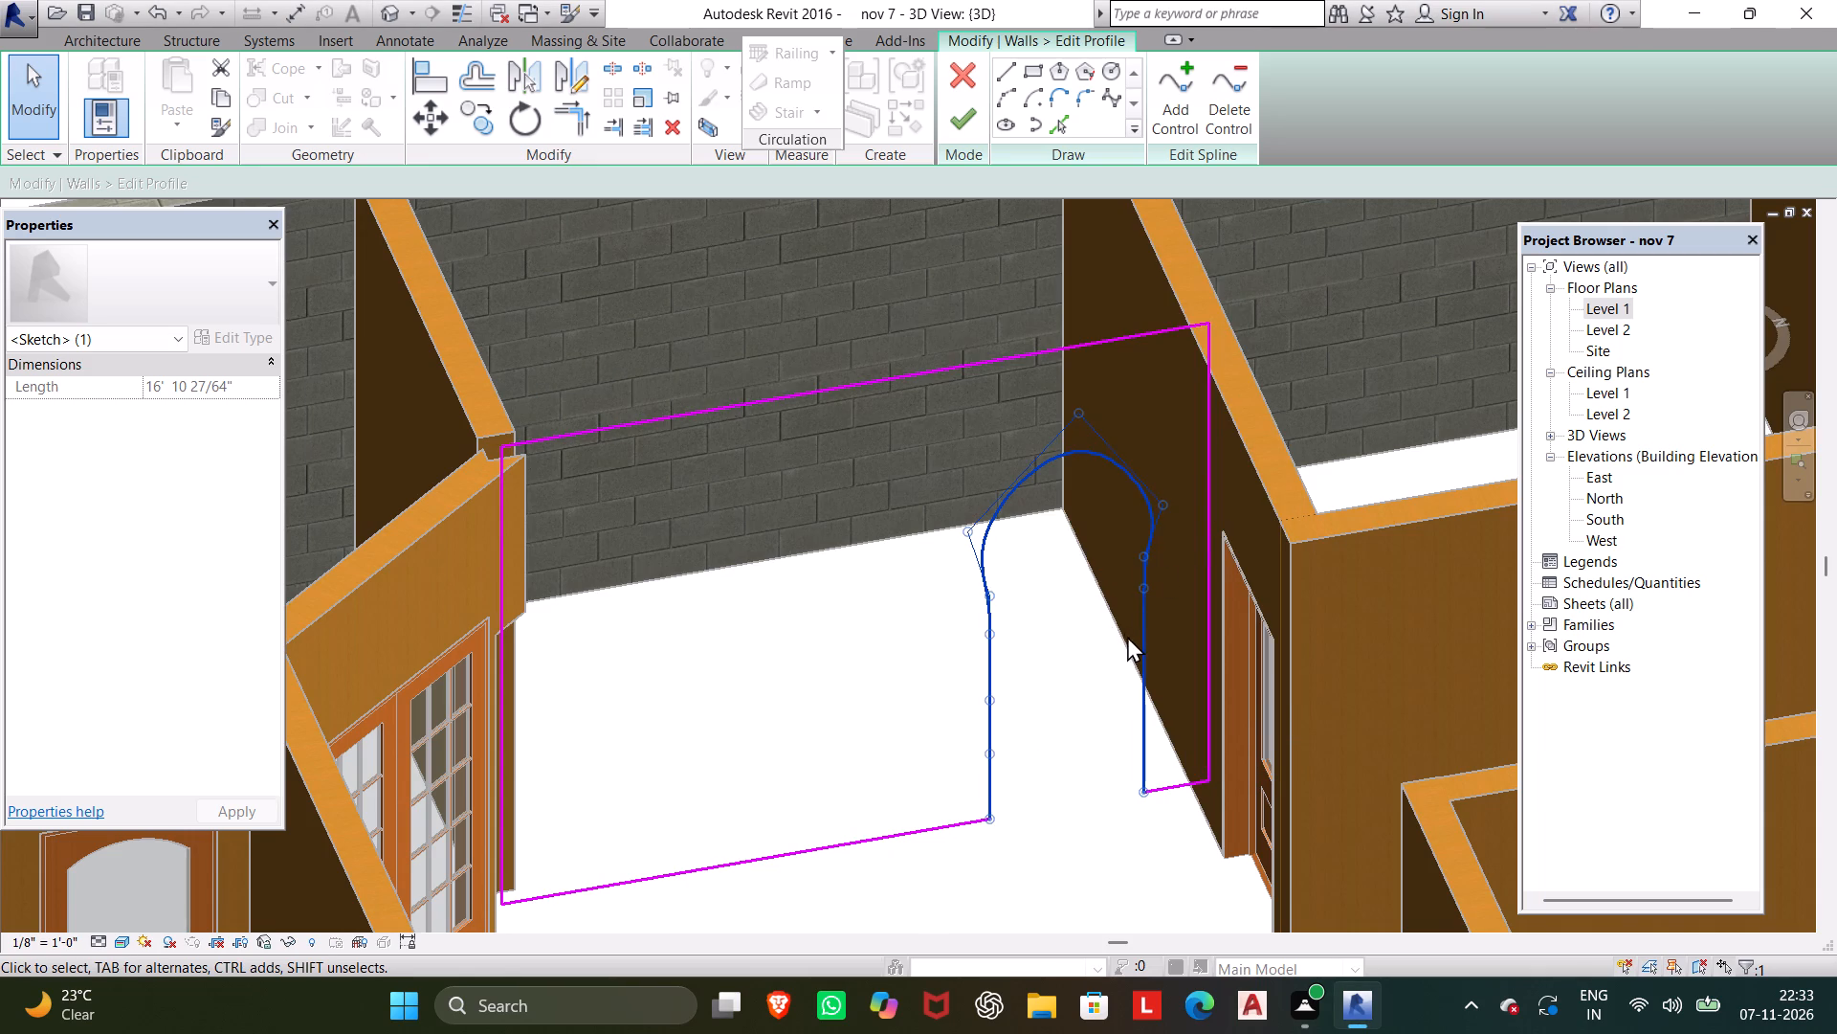
{"action": "scroll", "coordinate": [1127, 636], "scroll_direction": "up", "scroll_amount": 6}
{"action": "scroll", "coordinate": [1127, 640], "scroll_direction": "down", "scroll_amount": 3}
{"action": "left_click", "coordinate": [1102, 675]}
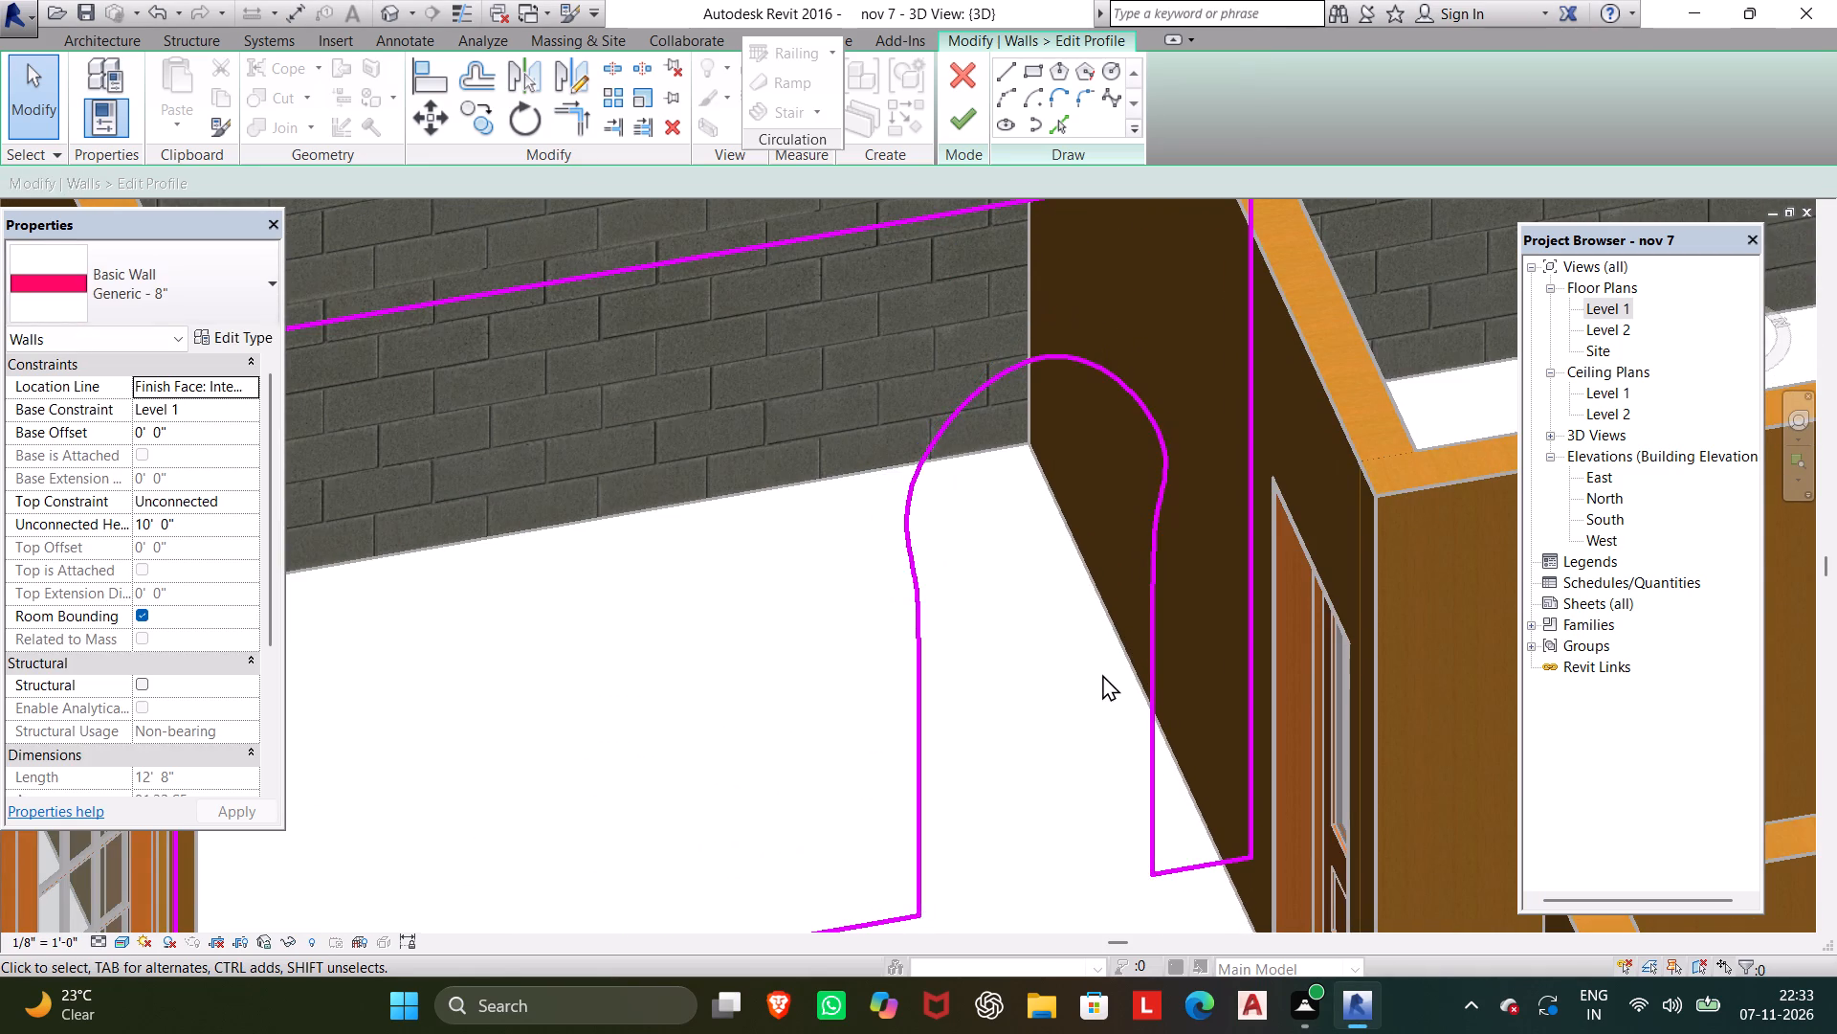
Draw a rectangular opening about 7'-8" long and 2'-6" high between the relocated arch and the wall's end by the double door.
{"action": "scroll", "coordinate": [1073, 688], "scroll_direction": "down", "scroll_amount": 3}
{"action": "middle_click_drag", "start_coordinate": [1081, 672], "coordinate": [1108, 633]}
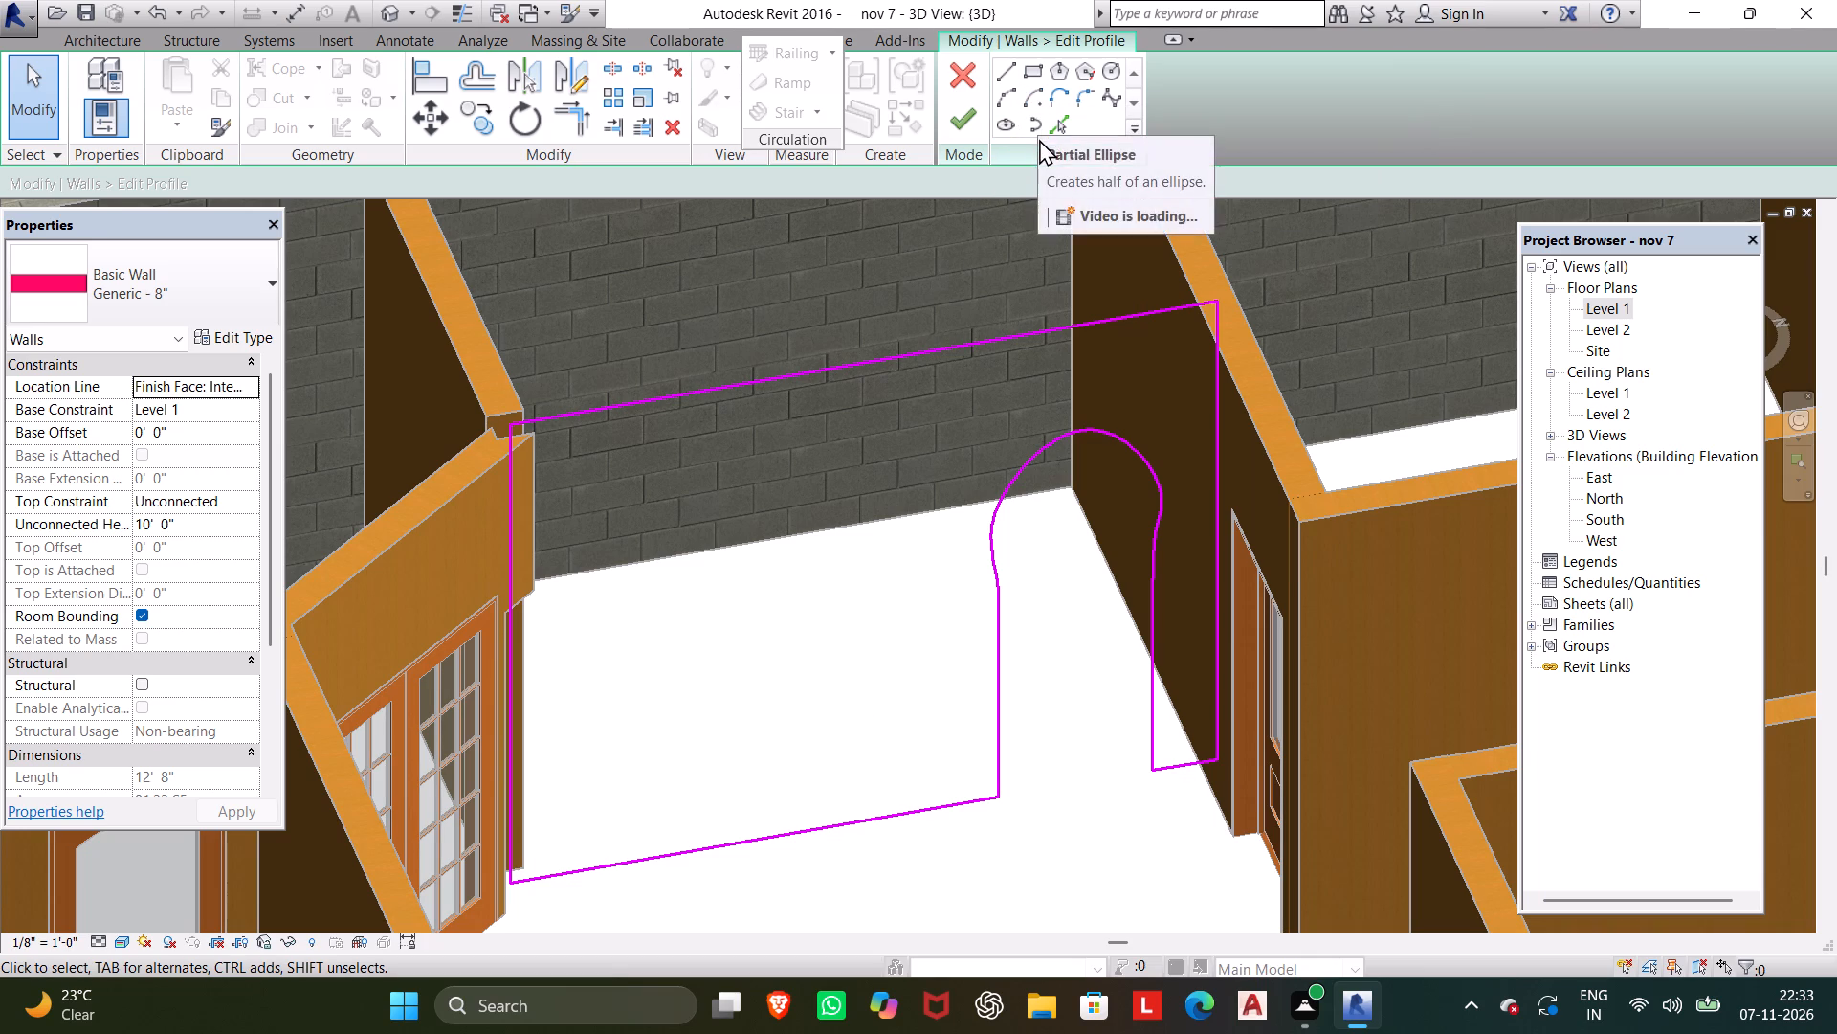
{"action": "left_click", "coordinate": [1026, 71]}
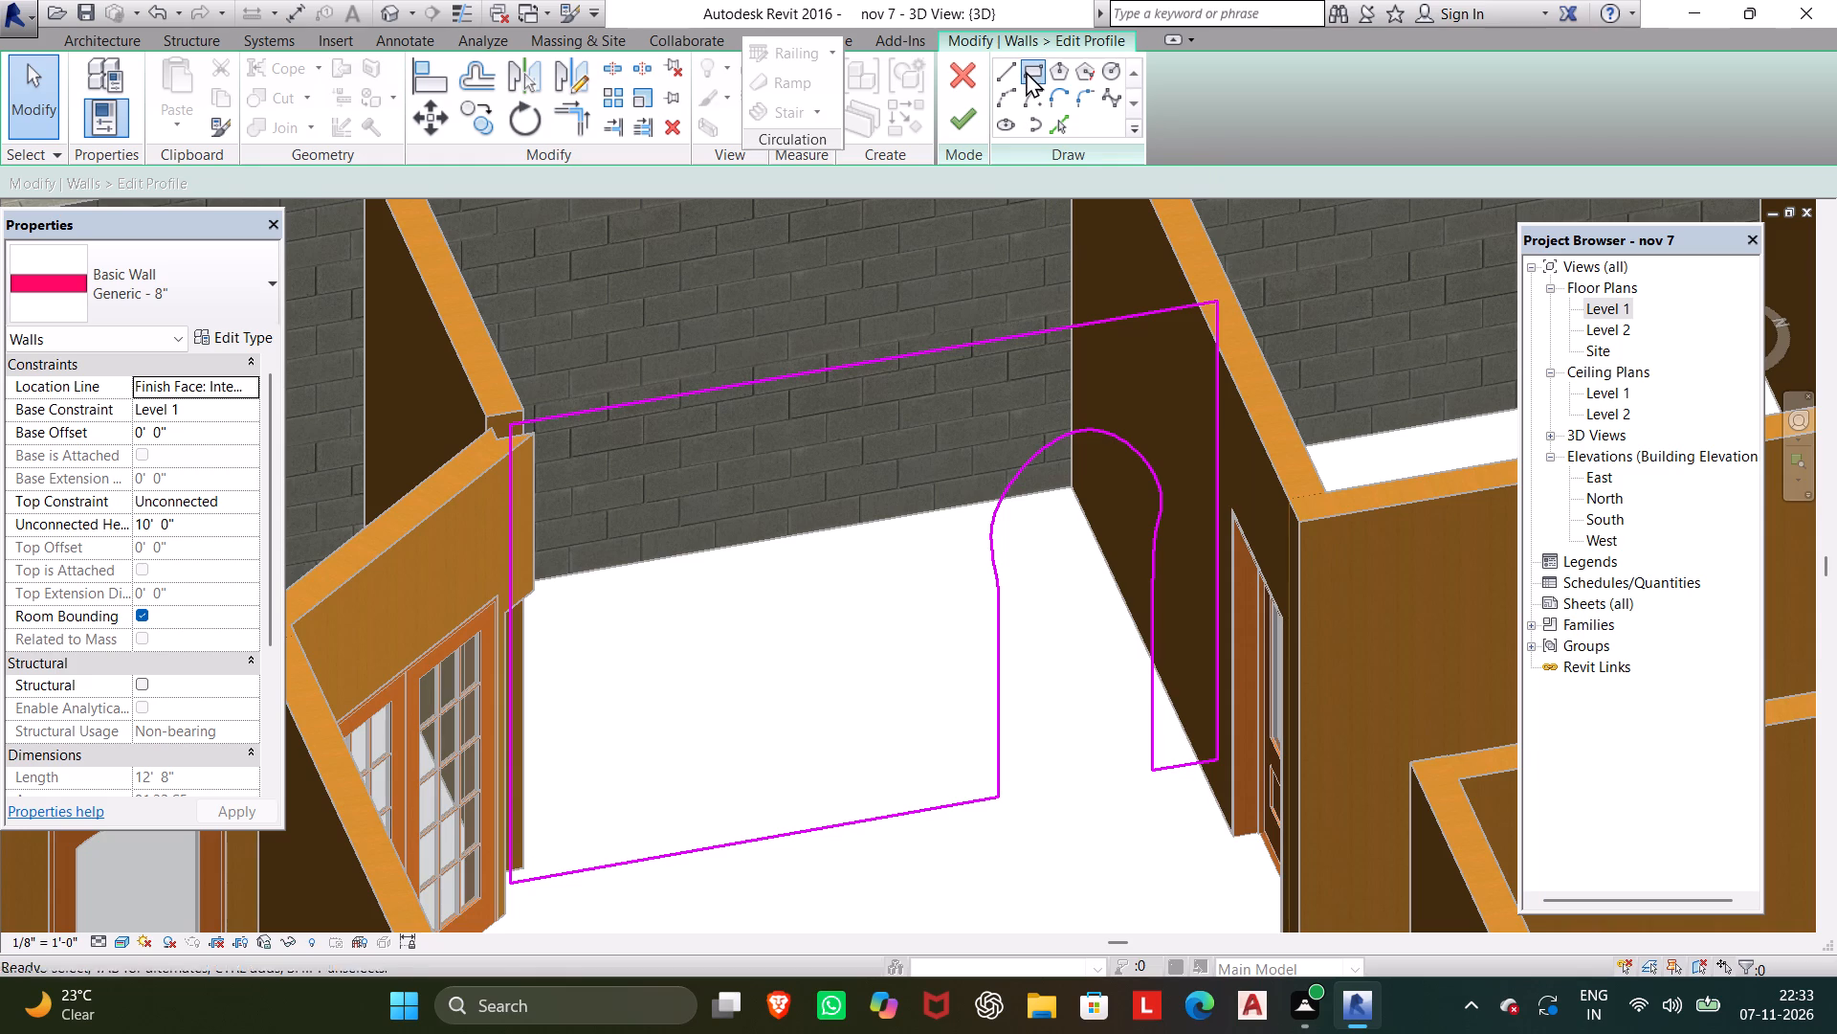
{"action": "left_click", "coordinate": [544, 645]}
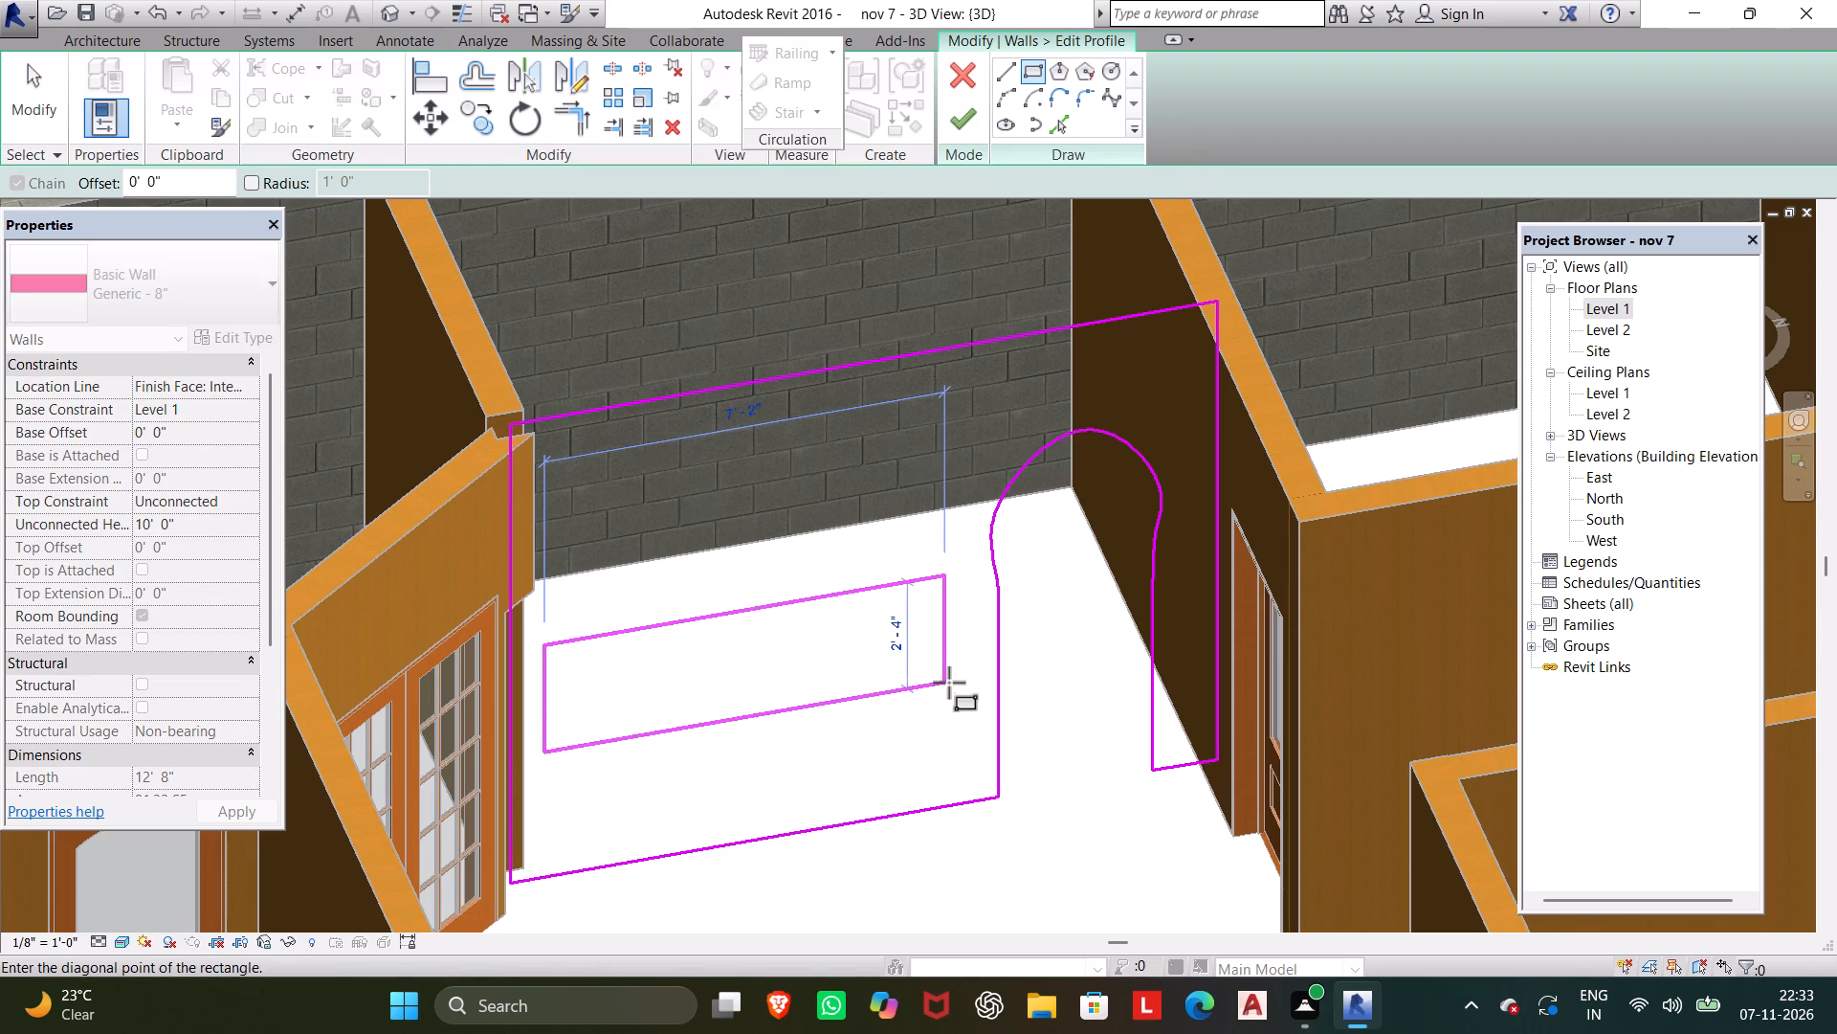
{"action": "left_click", "coordinate": [973, 684]}
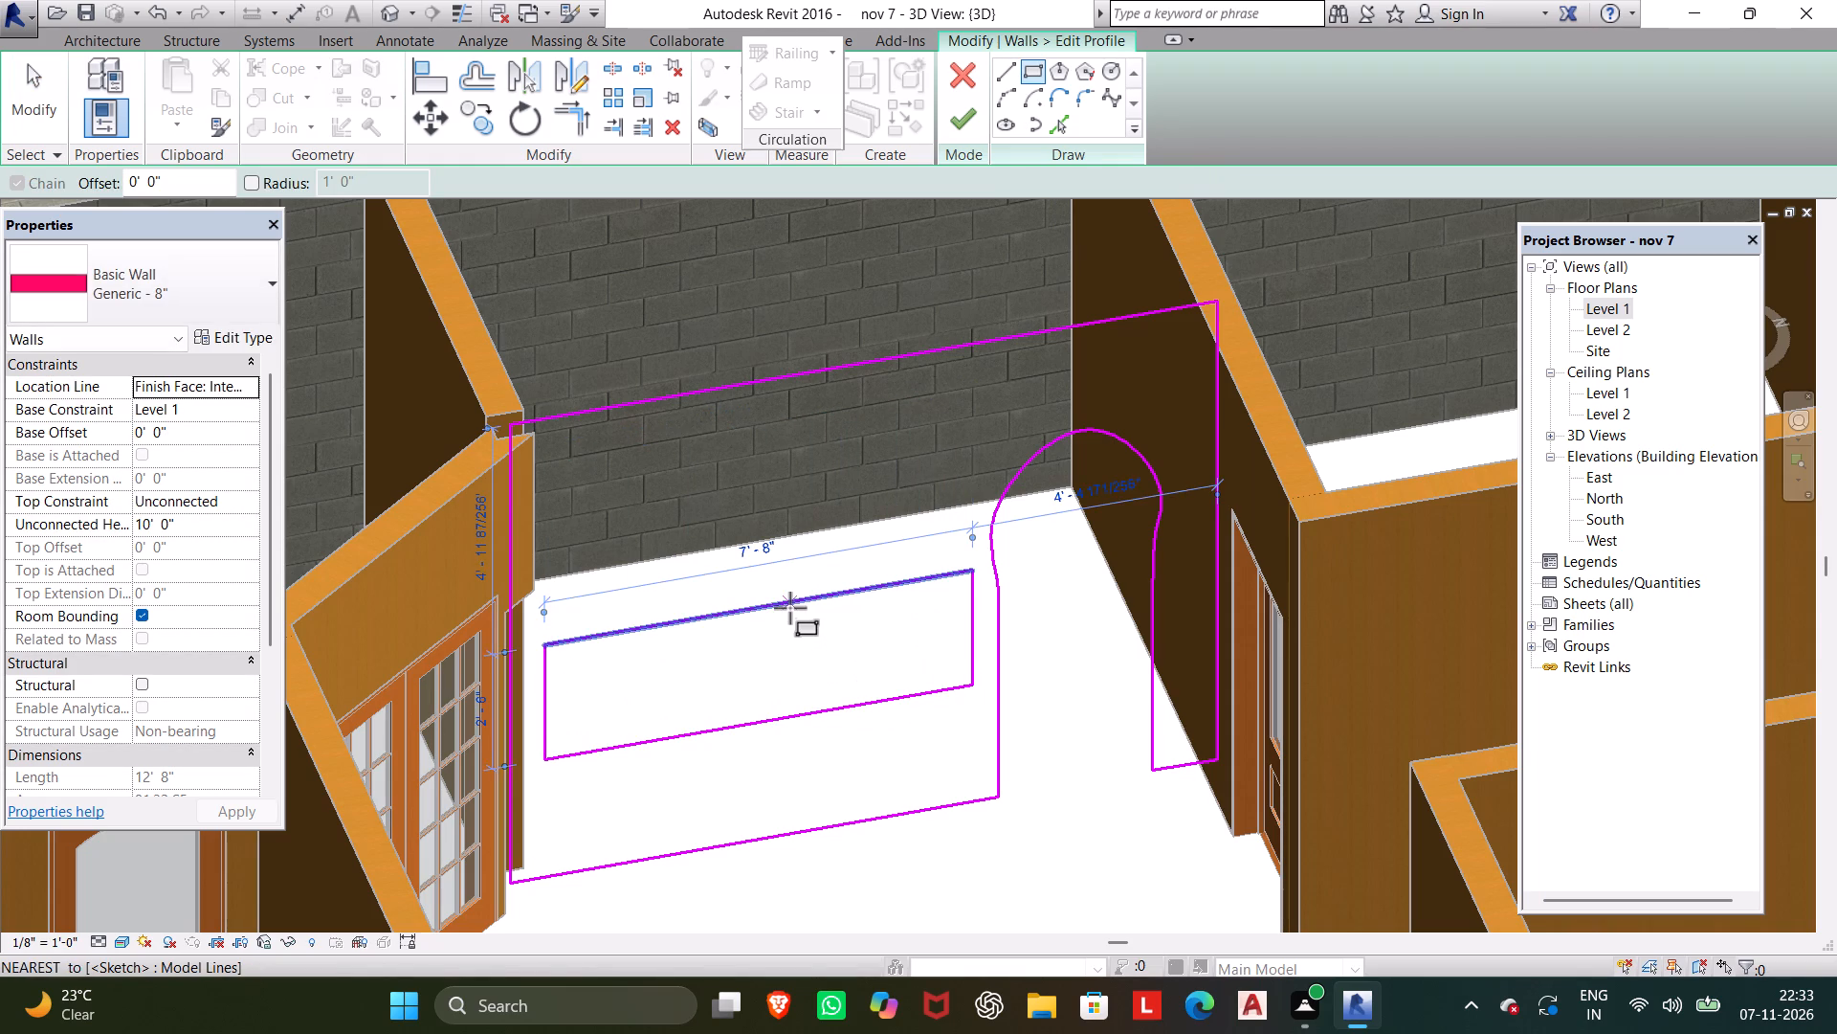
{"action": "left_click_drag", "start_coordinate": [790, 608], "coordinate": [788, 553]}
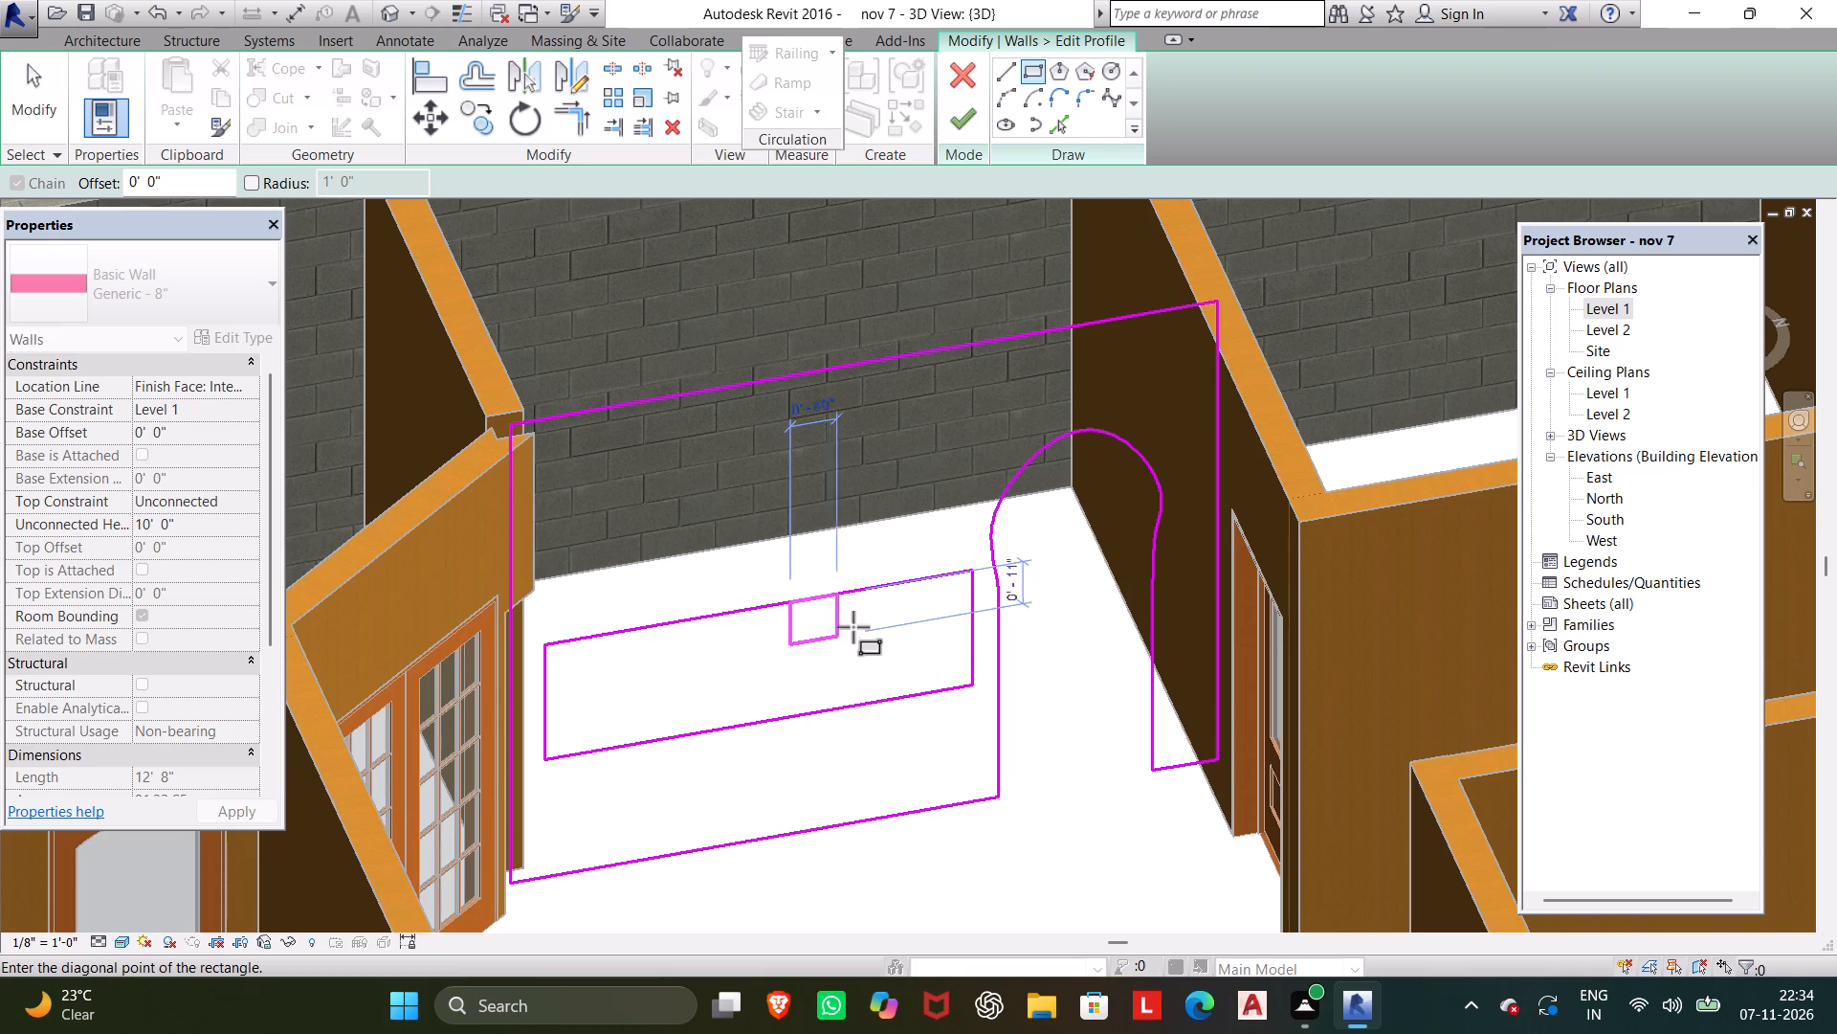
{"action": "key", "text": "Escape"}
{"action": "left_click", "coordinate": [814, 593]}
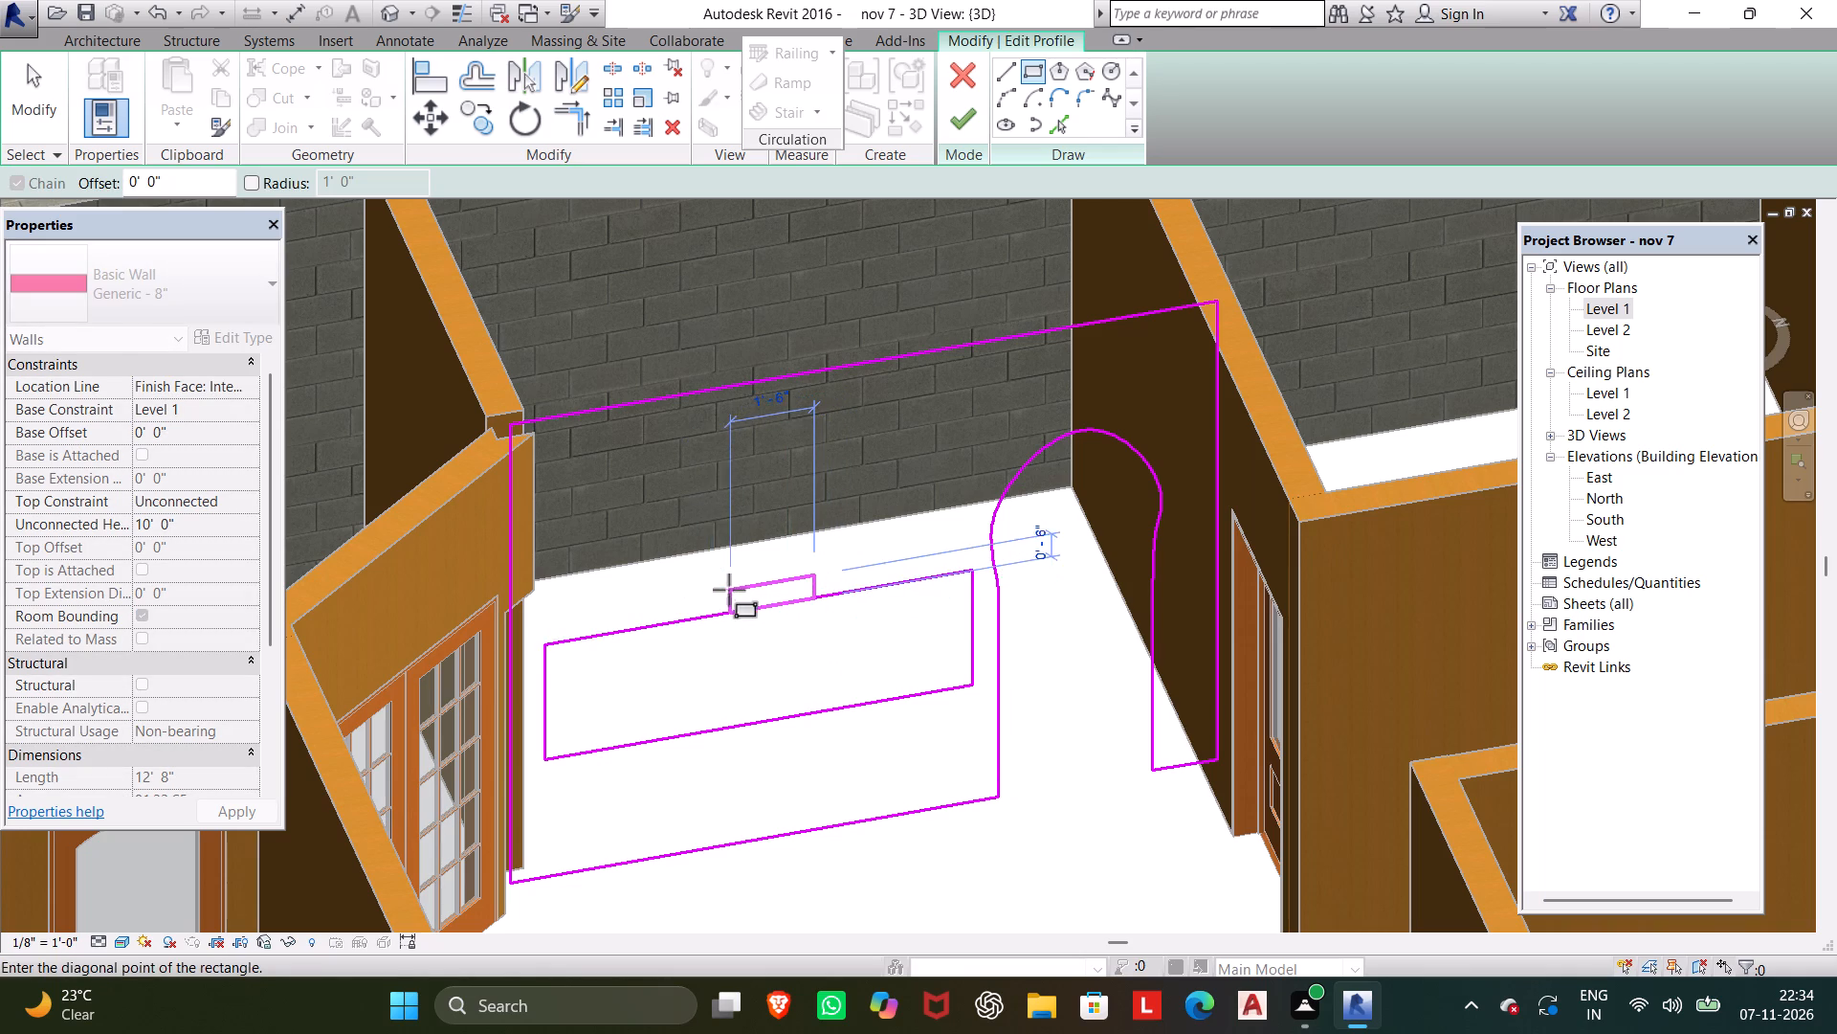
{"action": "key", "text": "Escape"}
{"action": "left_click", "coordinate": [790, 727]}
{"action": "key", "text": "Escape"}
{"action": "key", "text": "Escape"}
Nudge the rectangular opening's top and bottom lines slightly upward together.
{"action": "left_click_drag", "start_coordinate": [791, 731], "coordinate": [653, 503]}
{"action": "key", "text": "Up"}
{"action": "key", "text": "Up"}
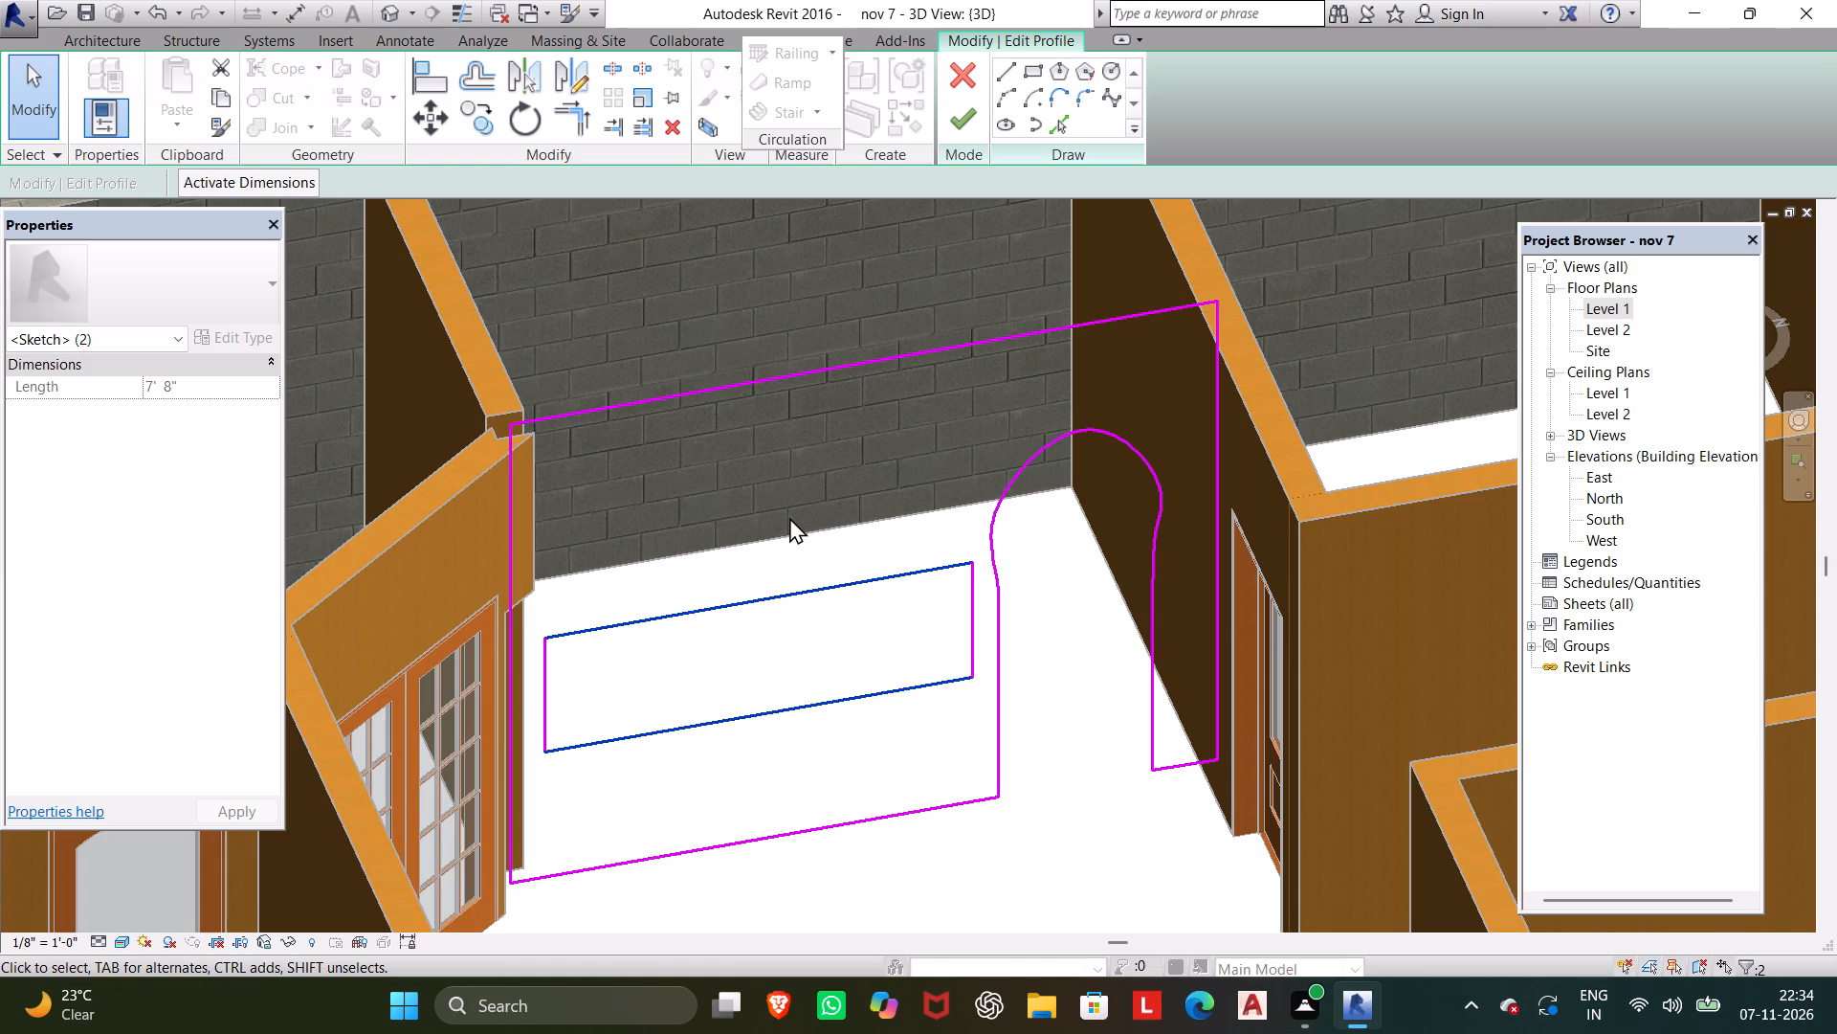
{"action": "key", "text": "Up"}
{"action": "key", "text": "Up"}
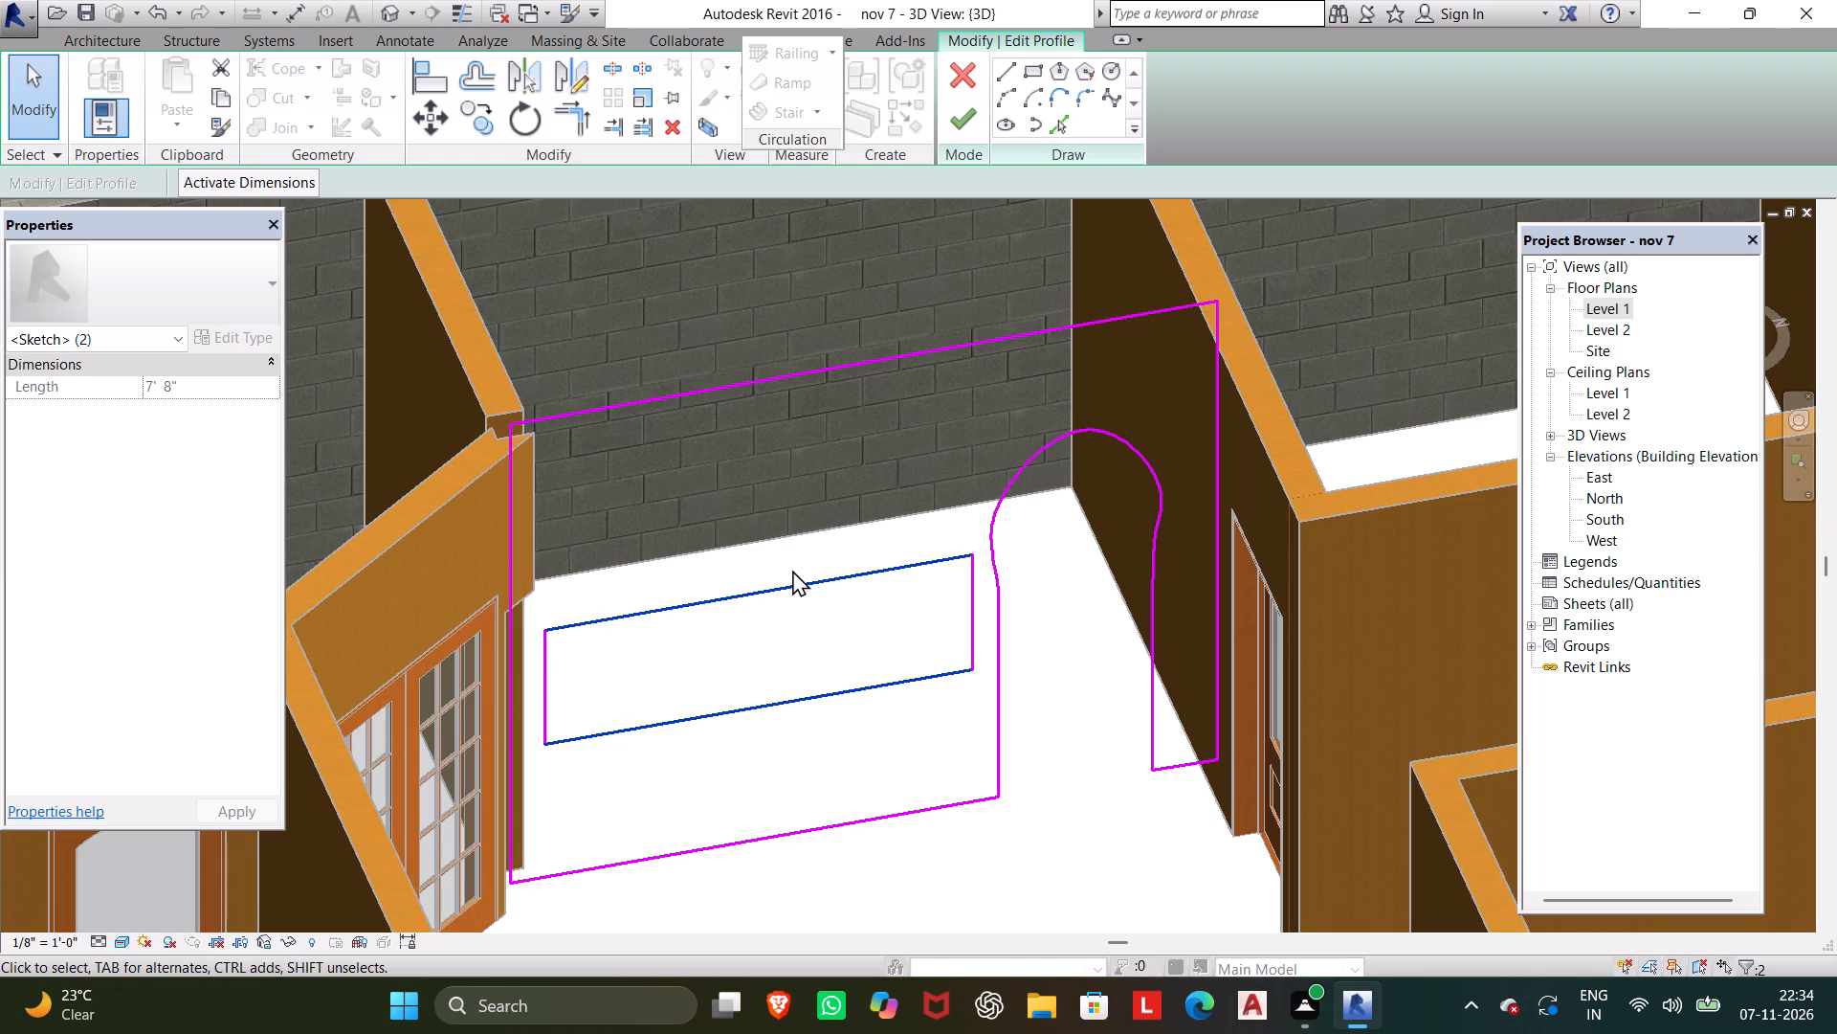
{"action": "left_click", "coordinate": [776, 653]}
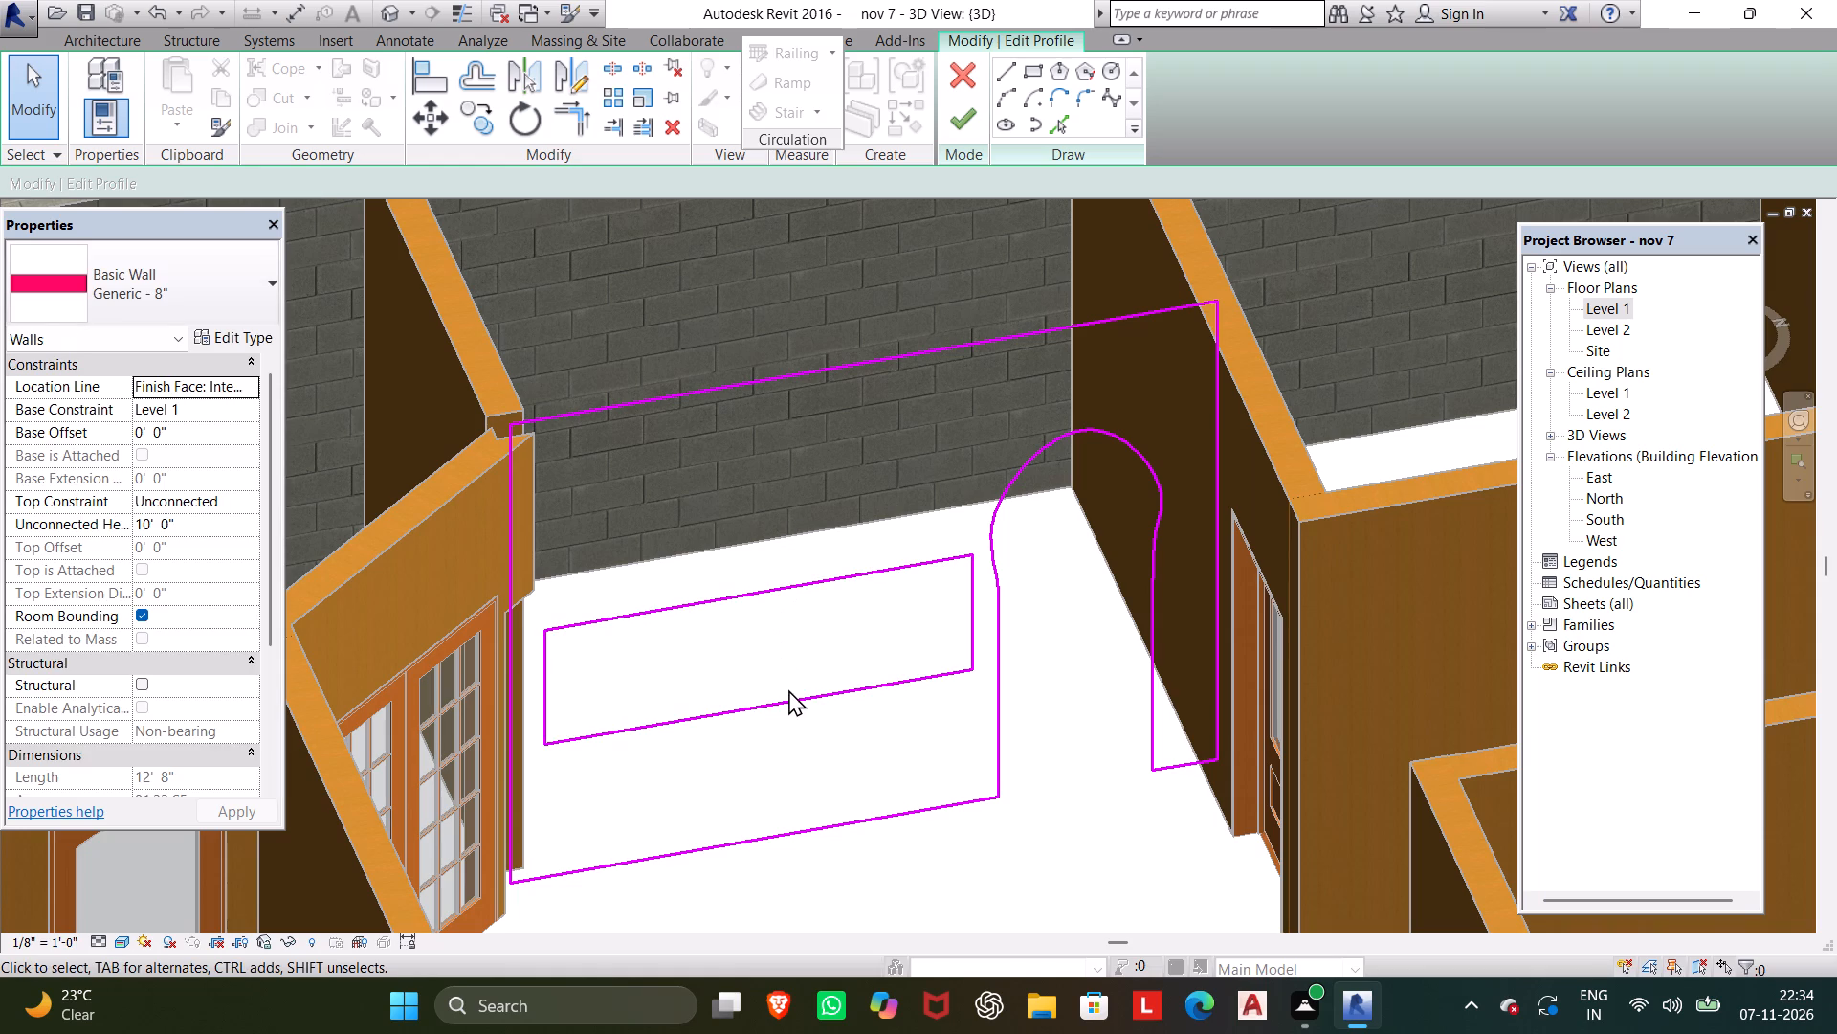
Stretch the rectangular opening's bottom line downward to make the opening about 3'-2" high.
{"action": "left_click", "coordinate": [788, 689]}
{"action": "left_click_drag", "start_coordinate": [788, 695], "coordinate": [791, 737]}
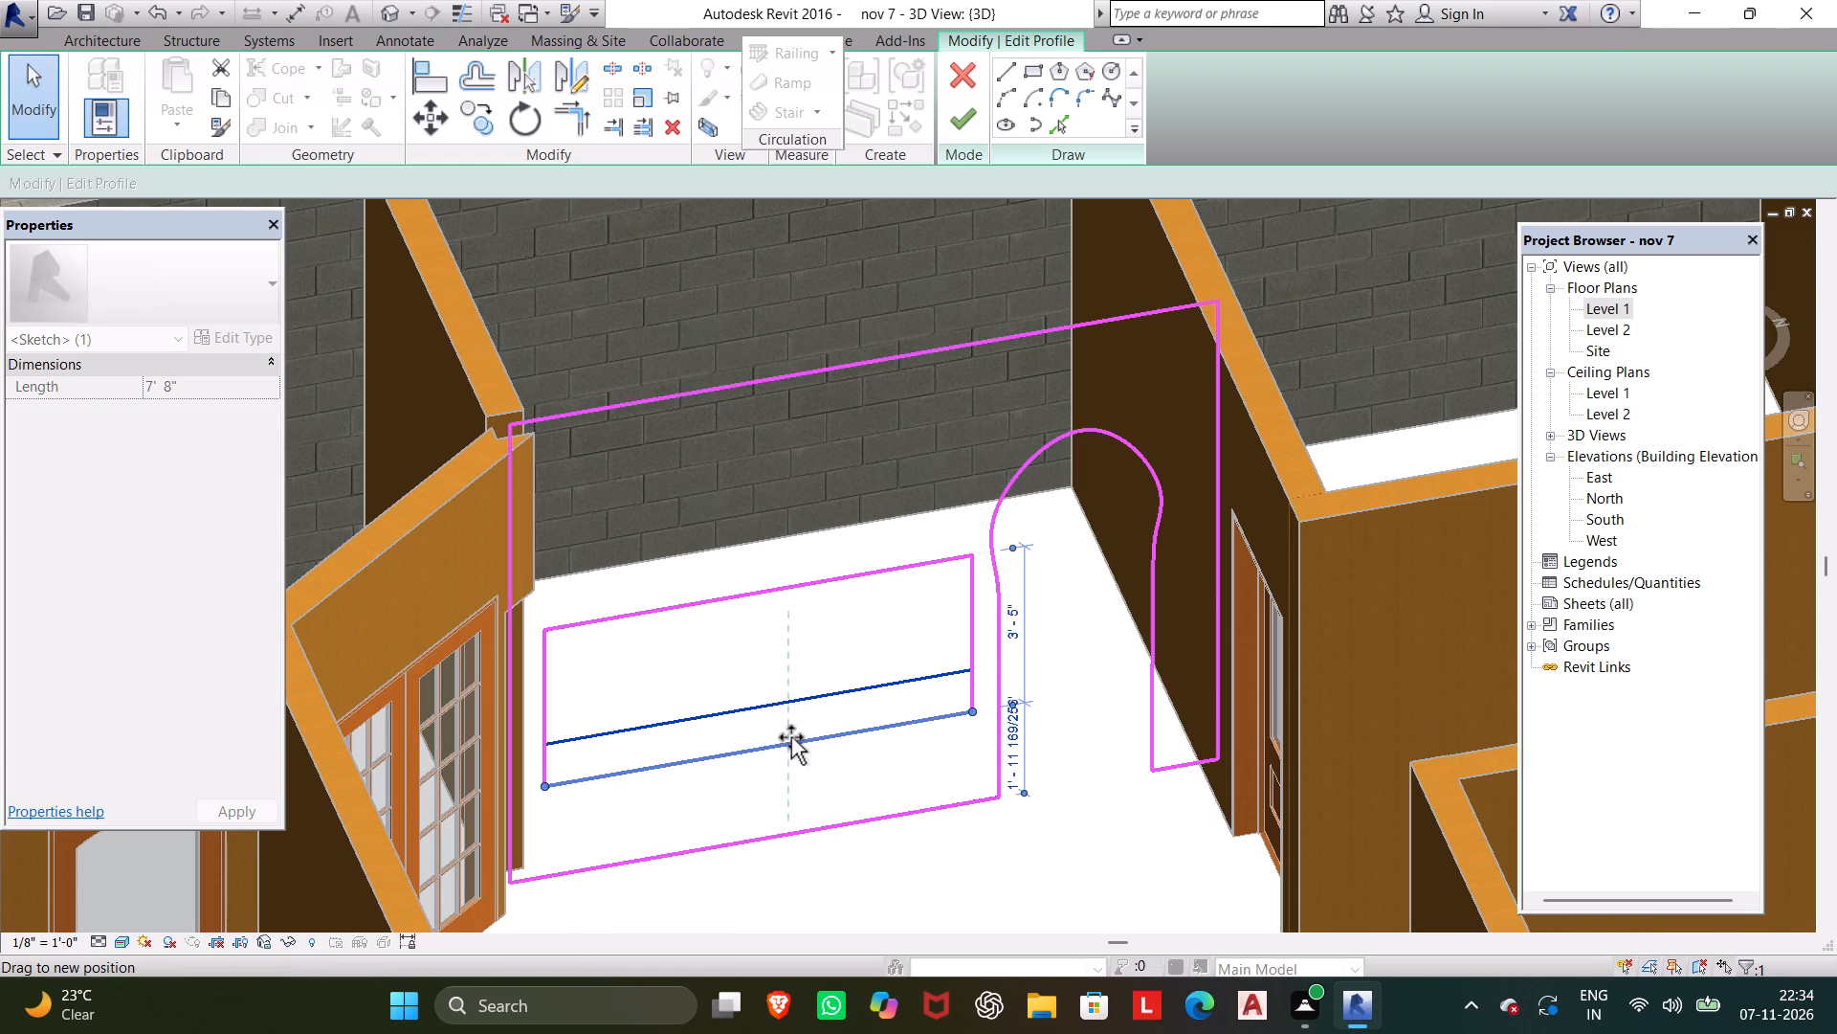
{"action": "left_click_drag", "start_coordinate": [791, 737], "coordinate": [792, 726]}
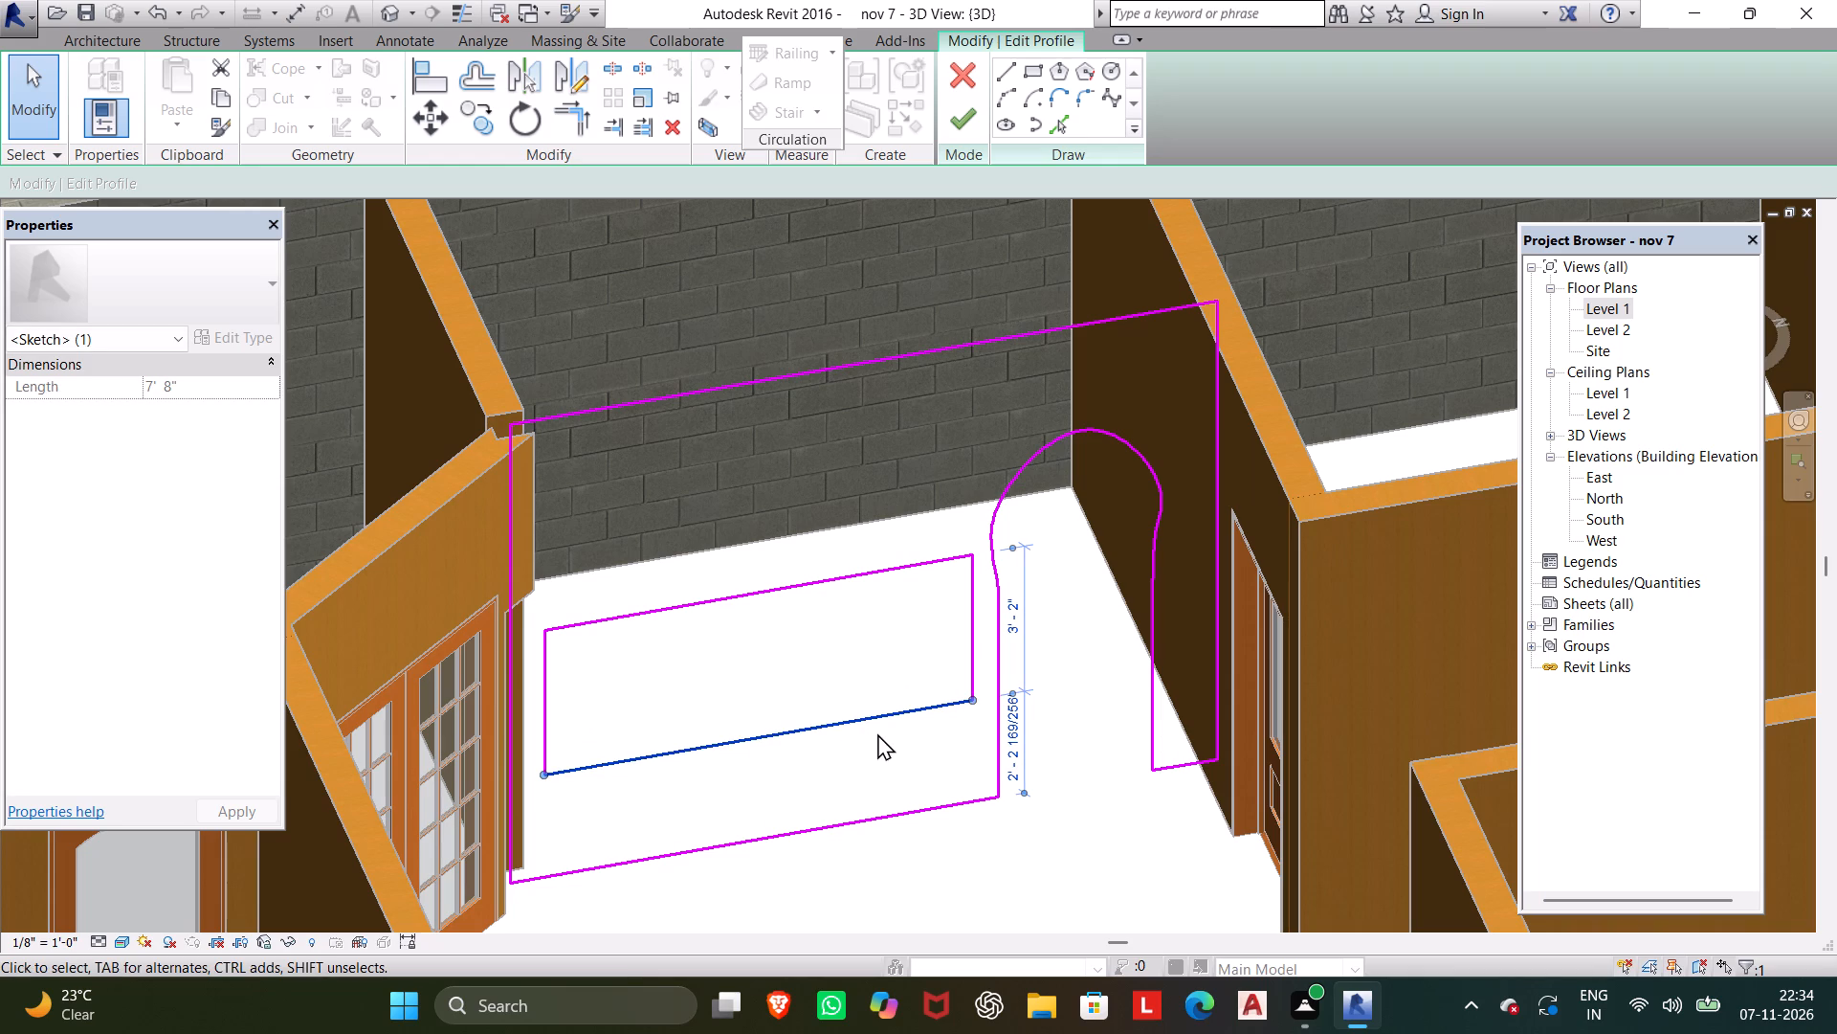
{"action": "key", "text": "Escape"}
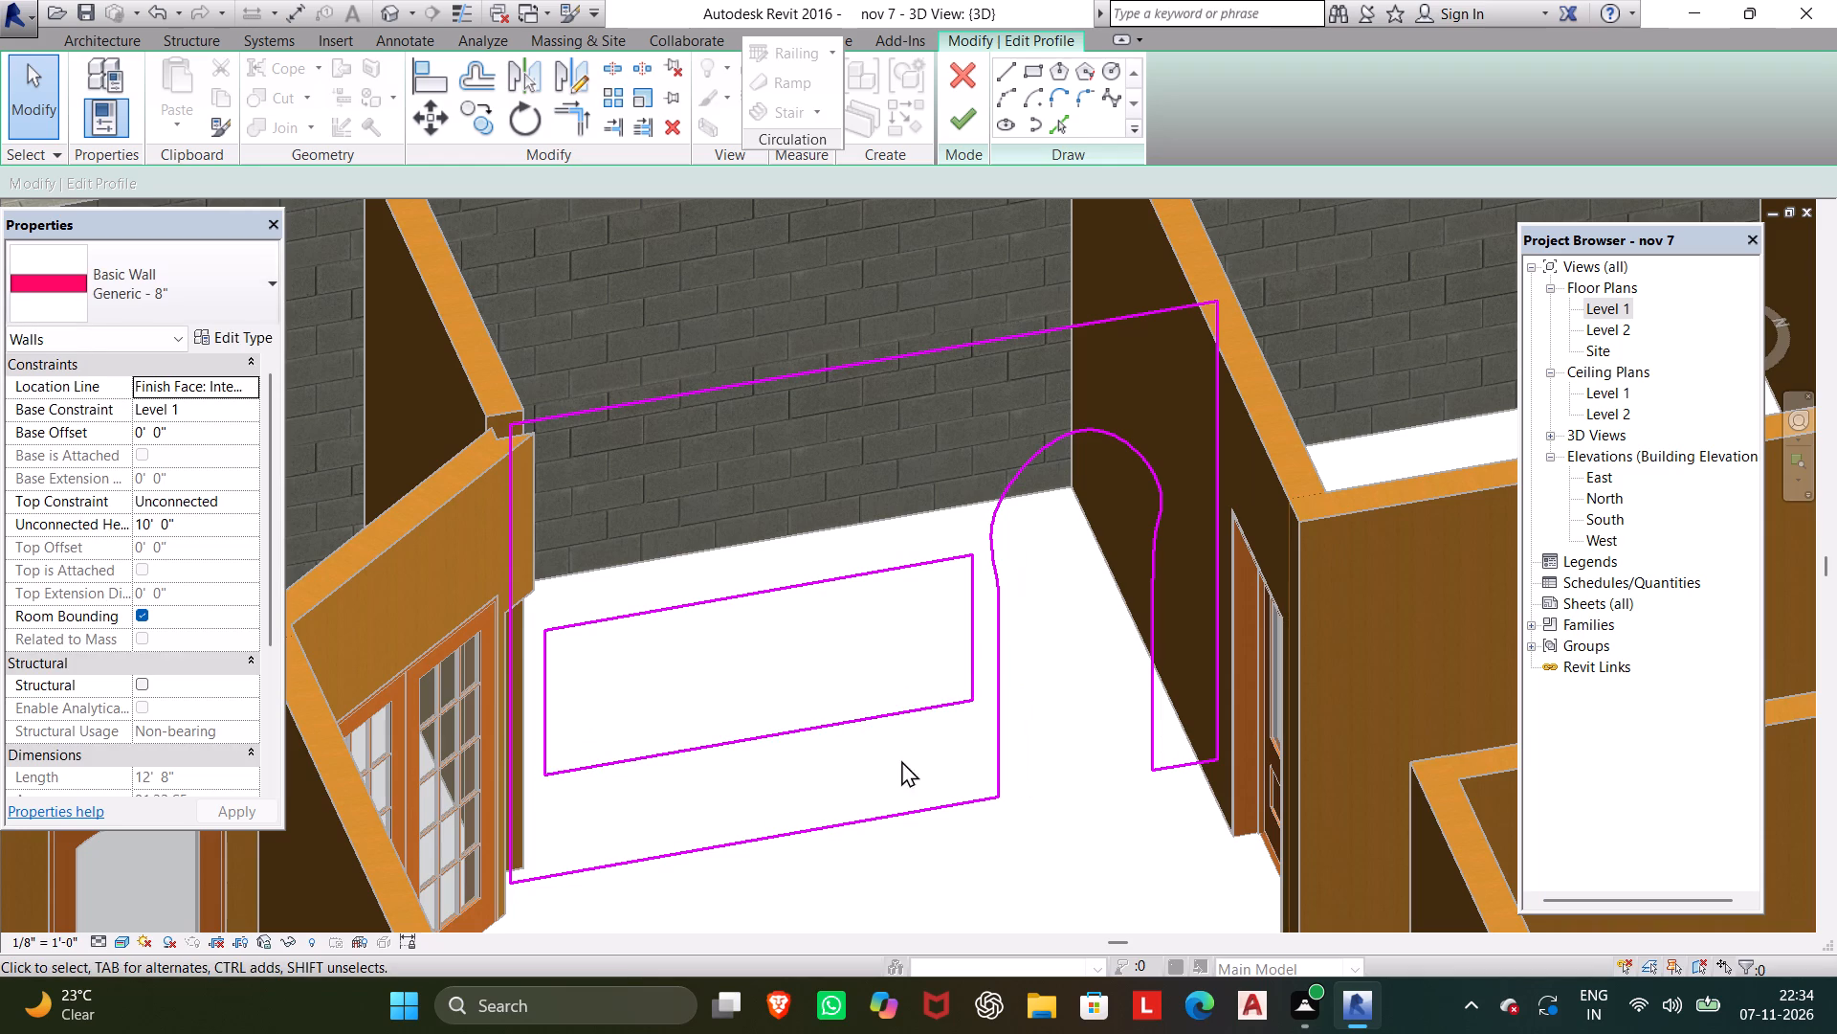
Set the rectangular opening's bottom line 3' above the wall's base.
{"action": "left_click", "coordinate": [934, 713]}
{"action": "left_click", "coordinate": [1004, 740]}
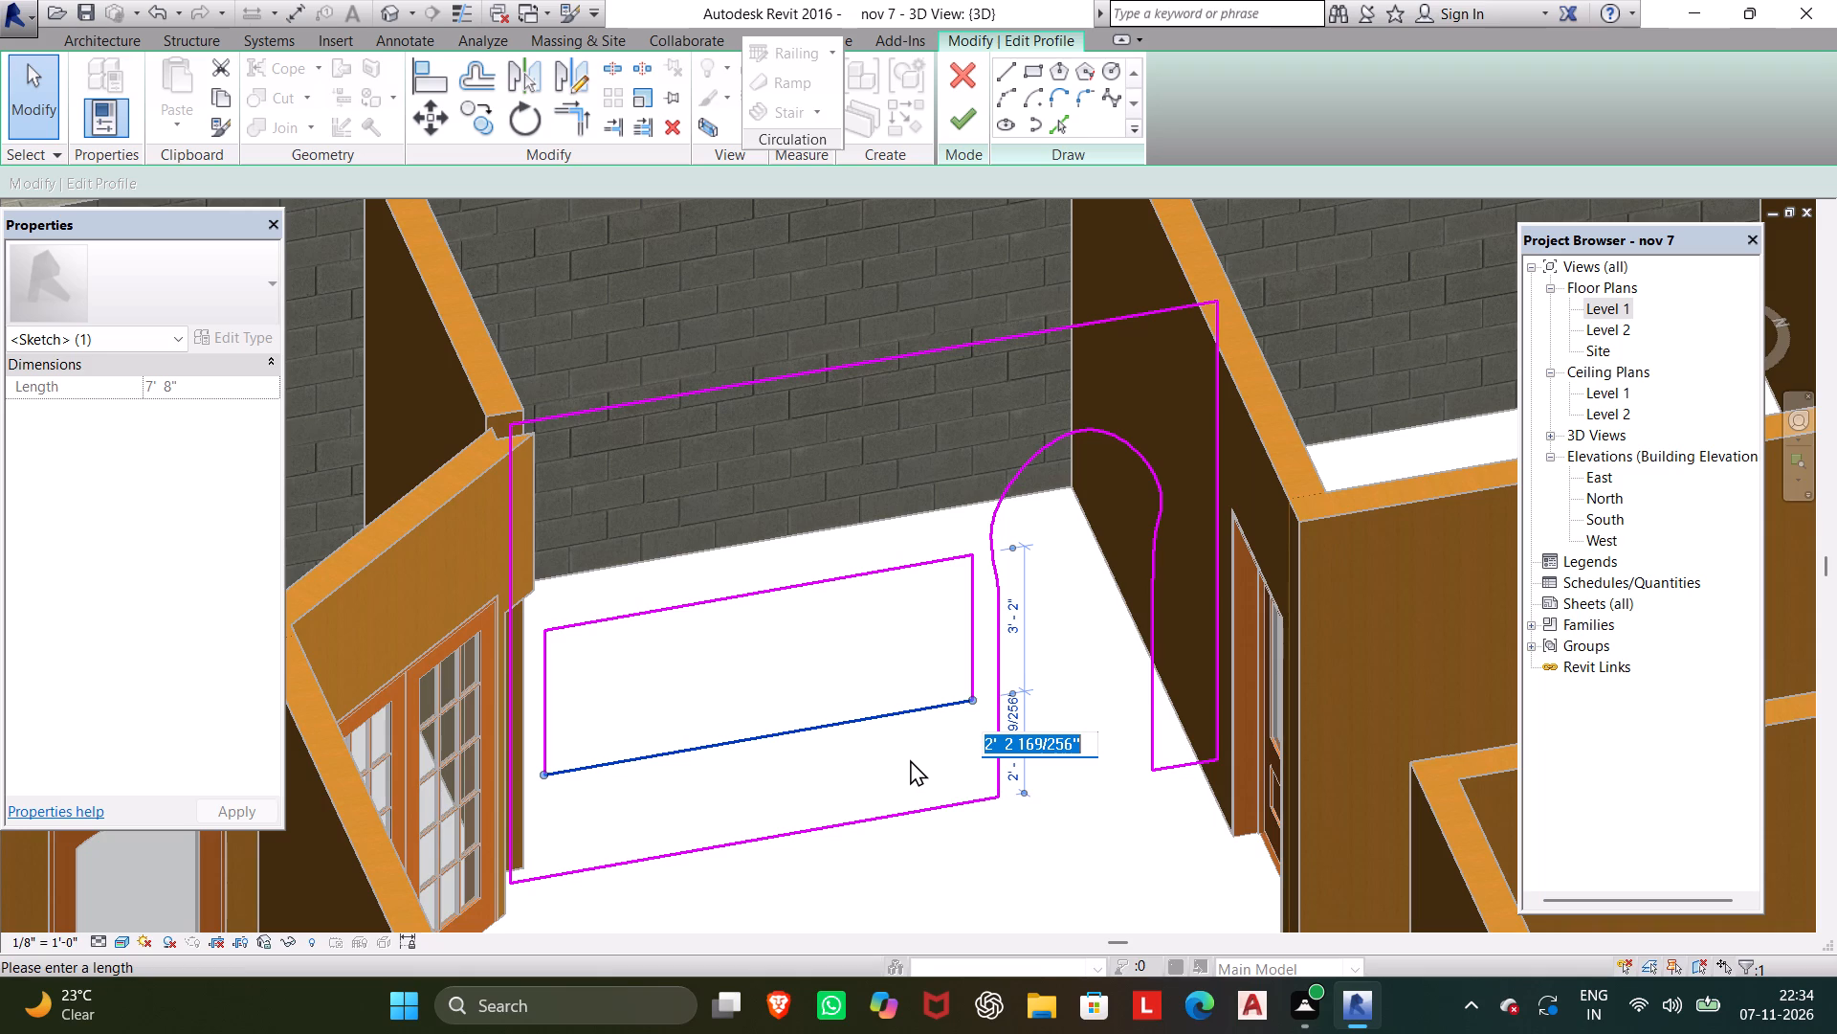
{"action": "type", "text": "3."}
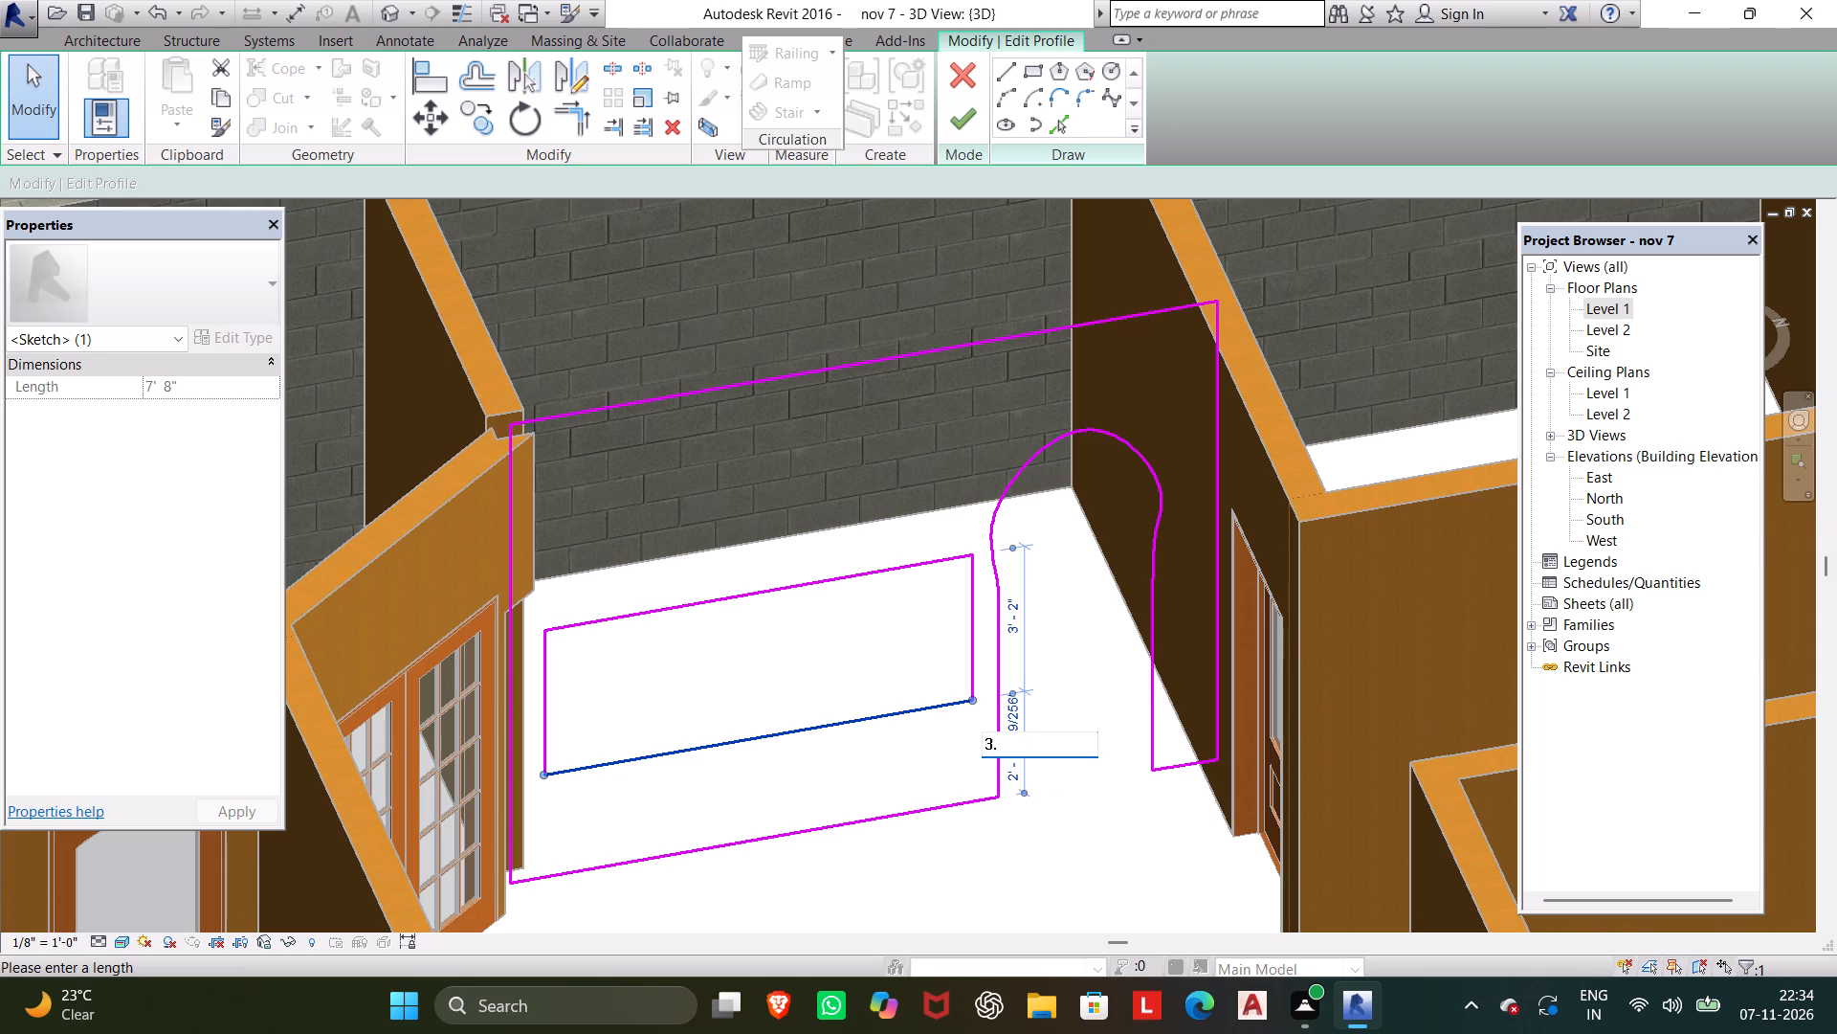
{"action": "key", "text": "BackSpace"}
{"action": "key", "text": "apostrophe"}
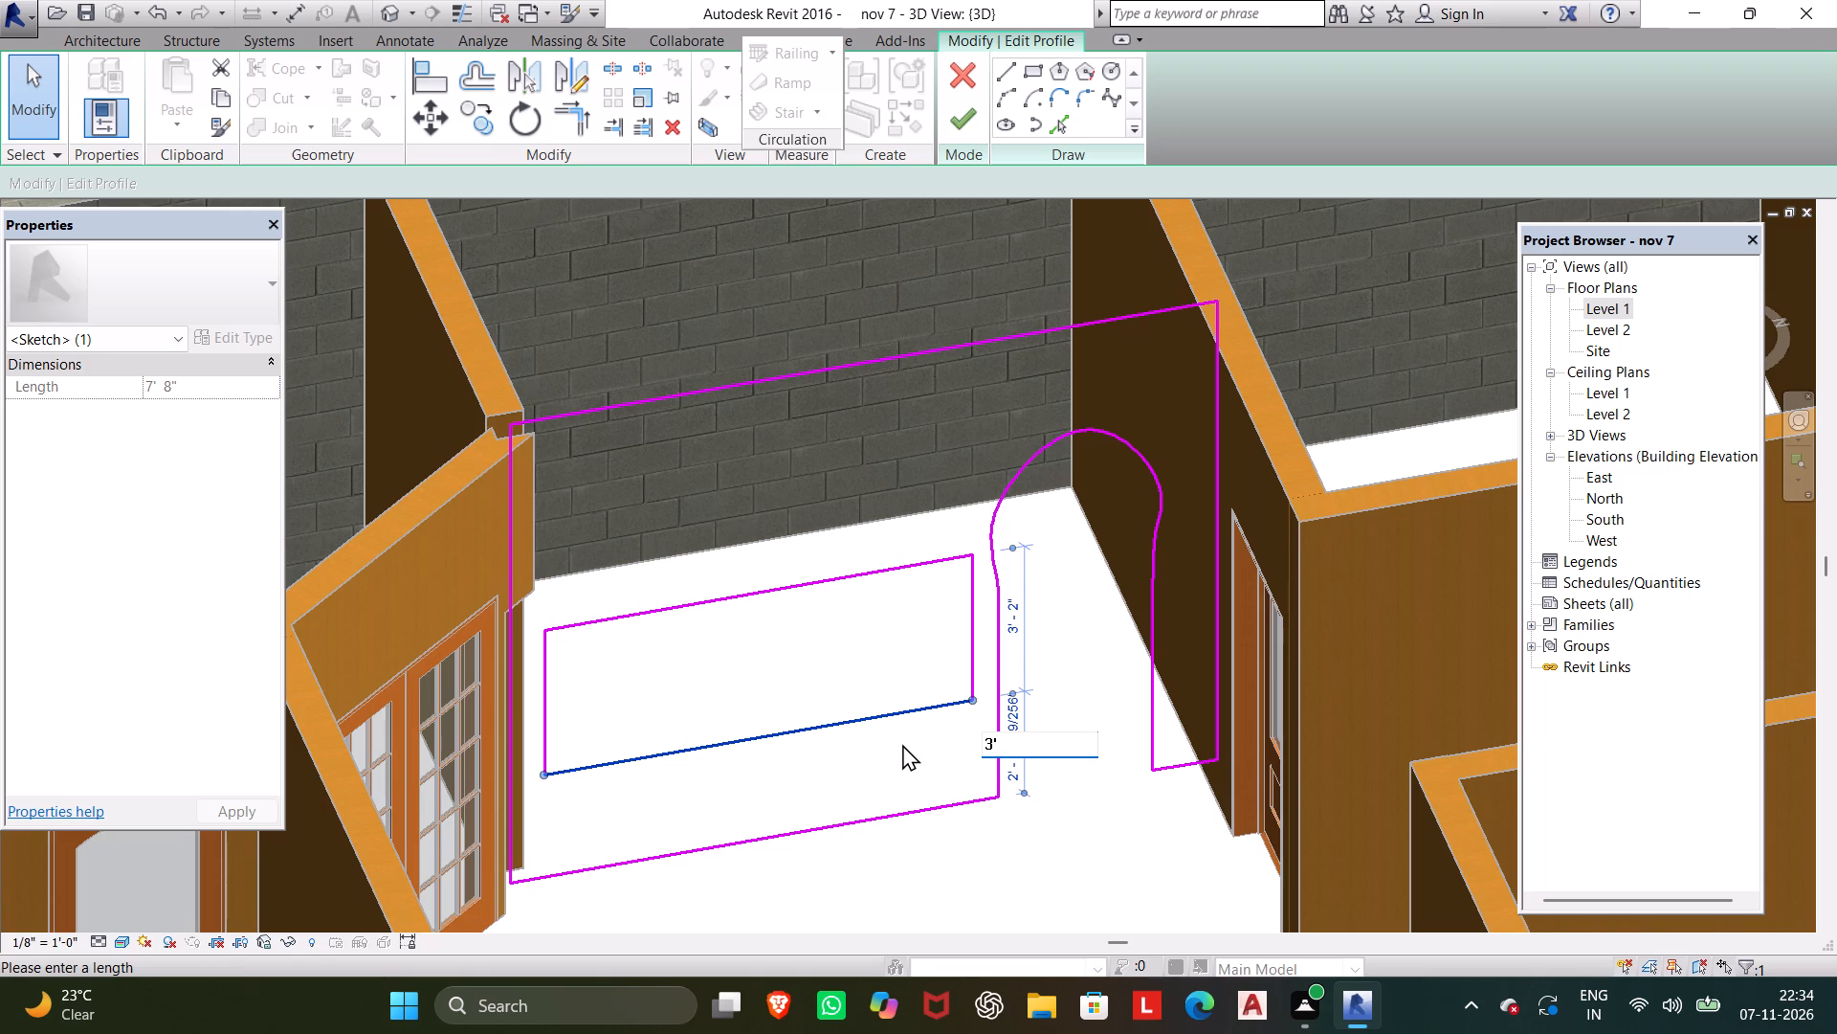
{"action": "key", "text": "Return"}
{"action": "left_click", "coordinate": [902, 744]}
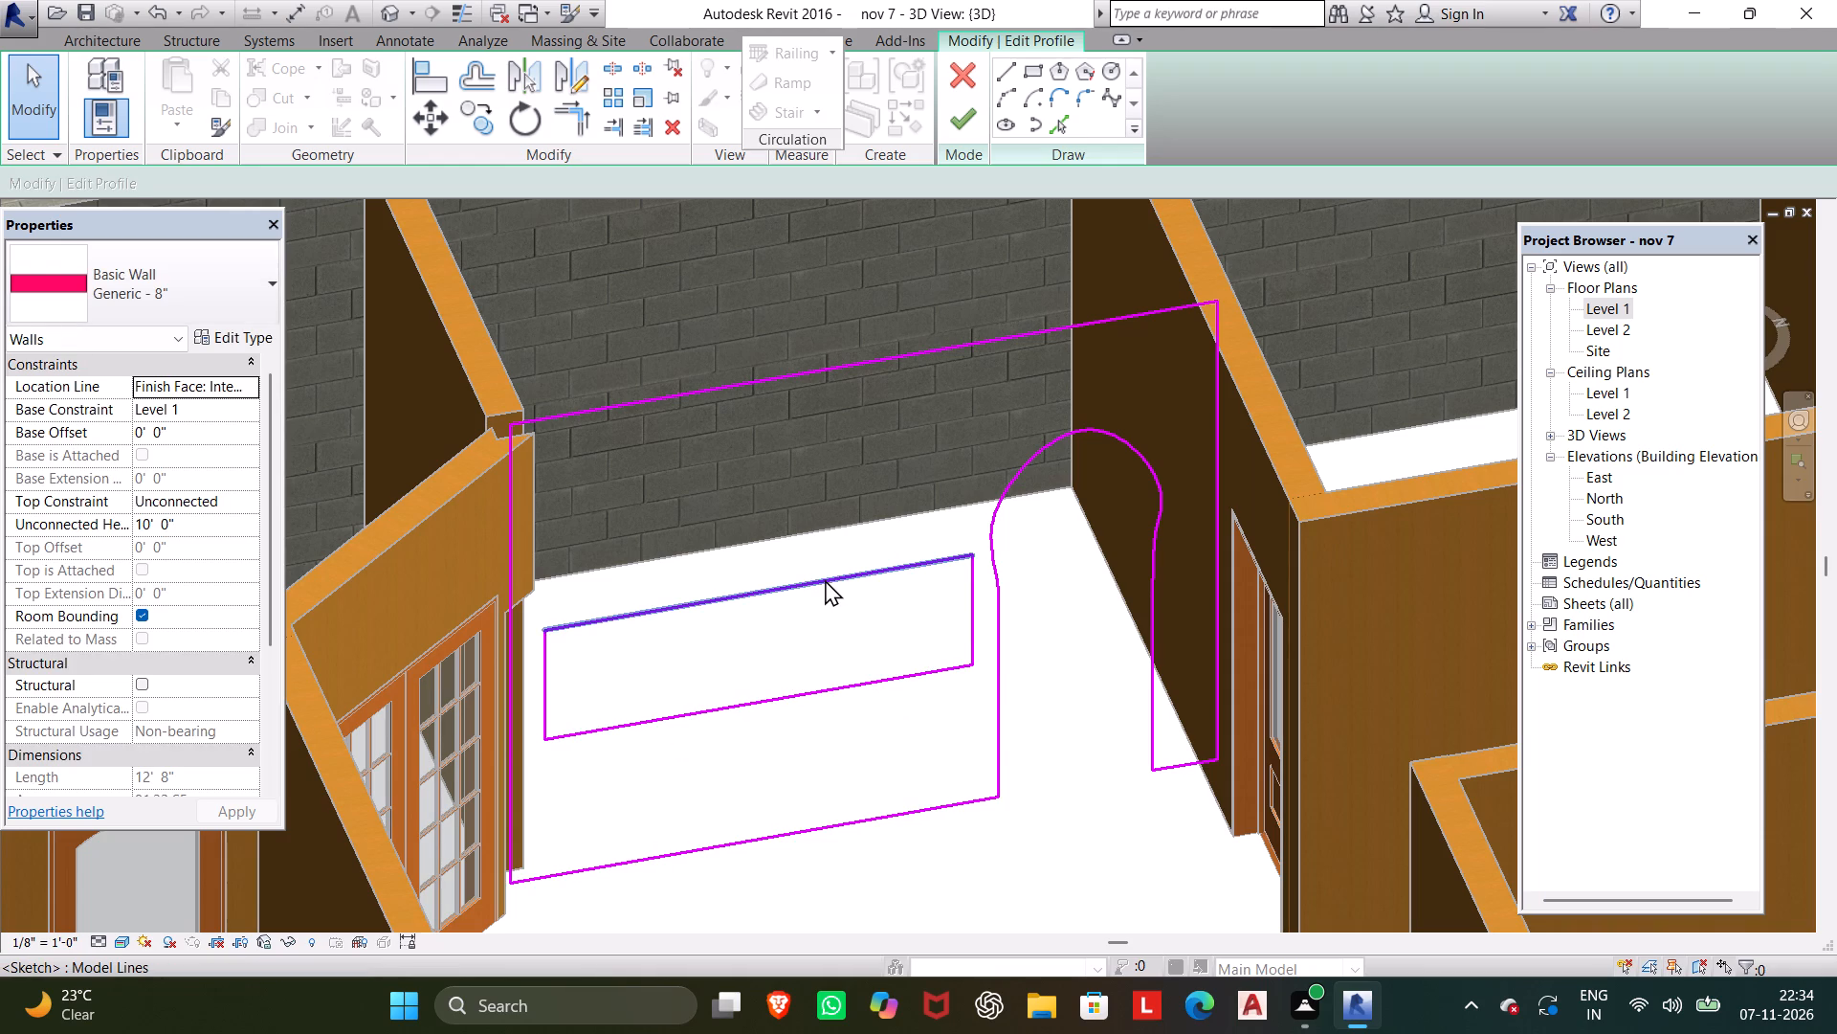
Raise the rectangular opening's top line to make the opening about 3' high and finish the wall's profile edit.
{"action": "left_click_drag", "start_coordinate": [825, 579], "coordinate": [831, 543]}
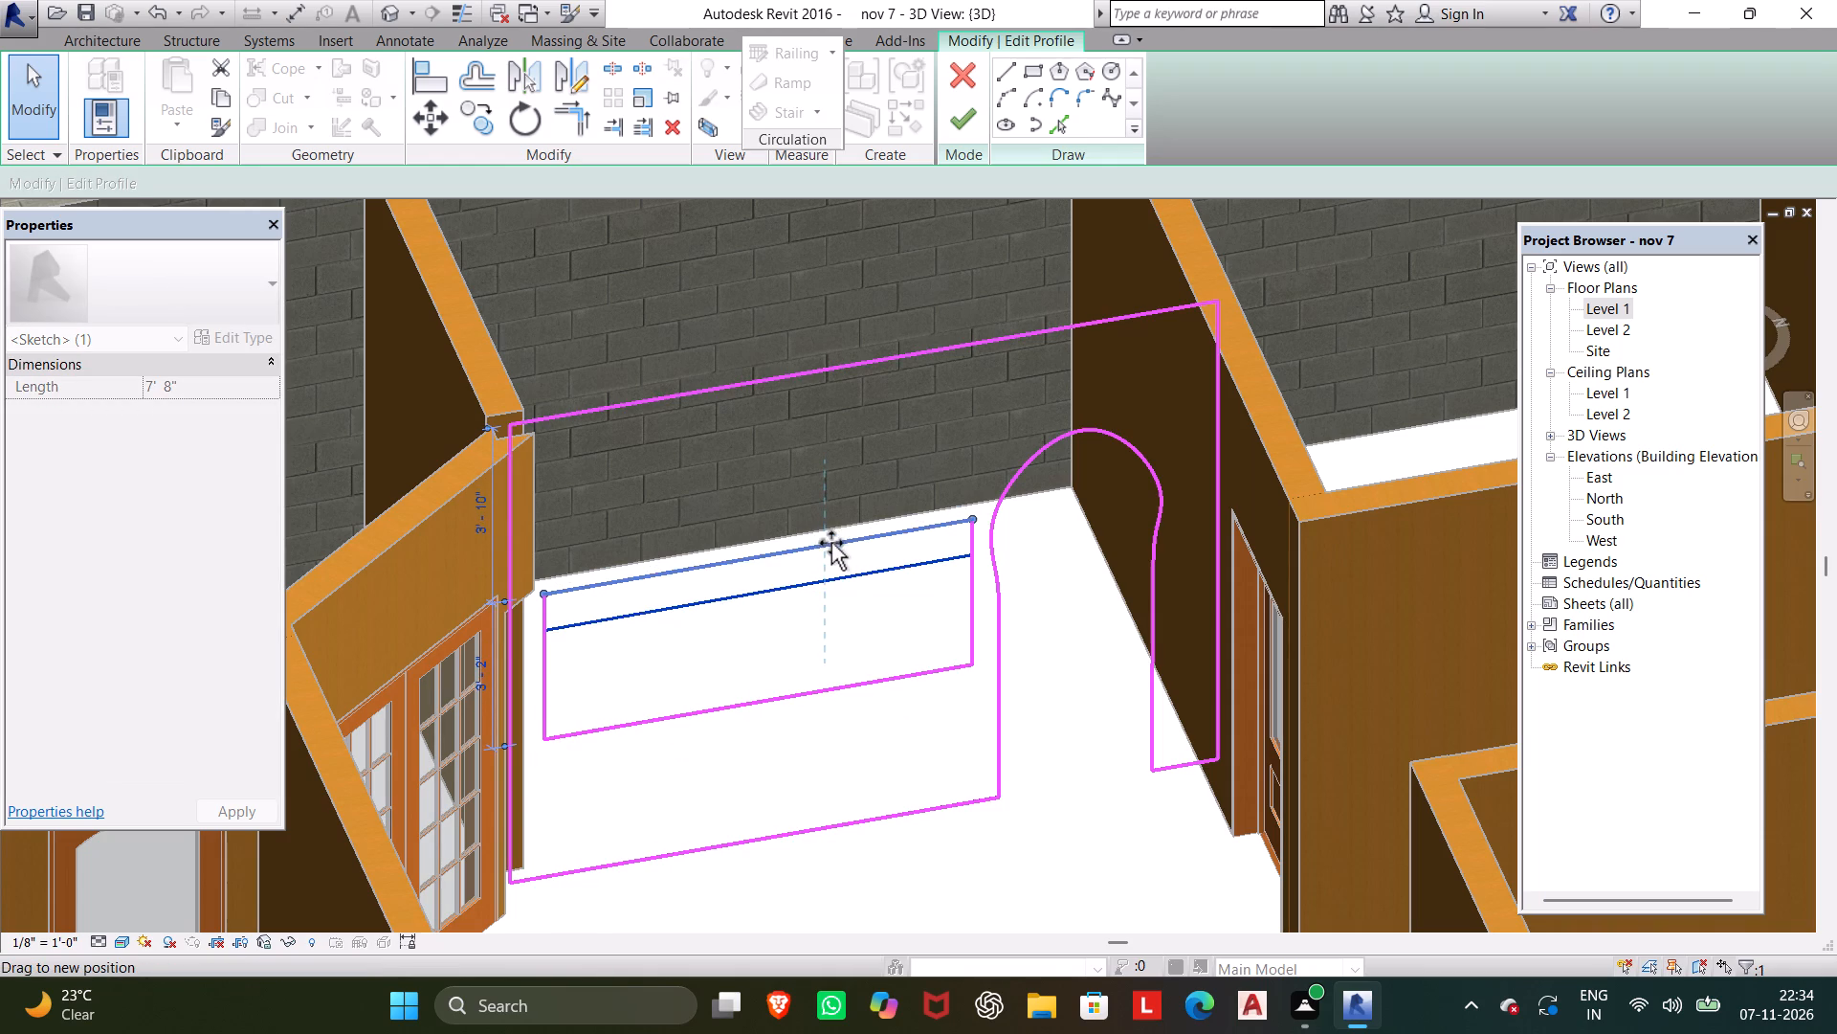
{"action": "left_click_drag", "start_coordinate": [831, 543], "coordinate": [833, 551]}
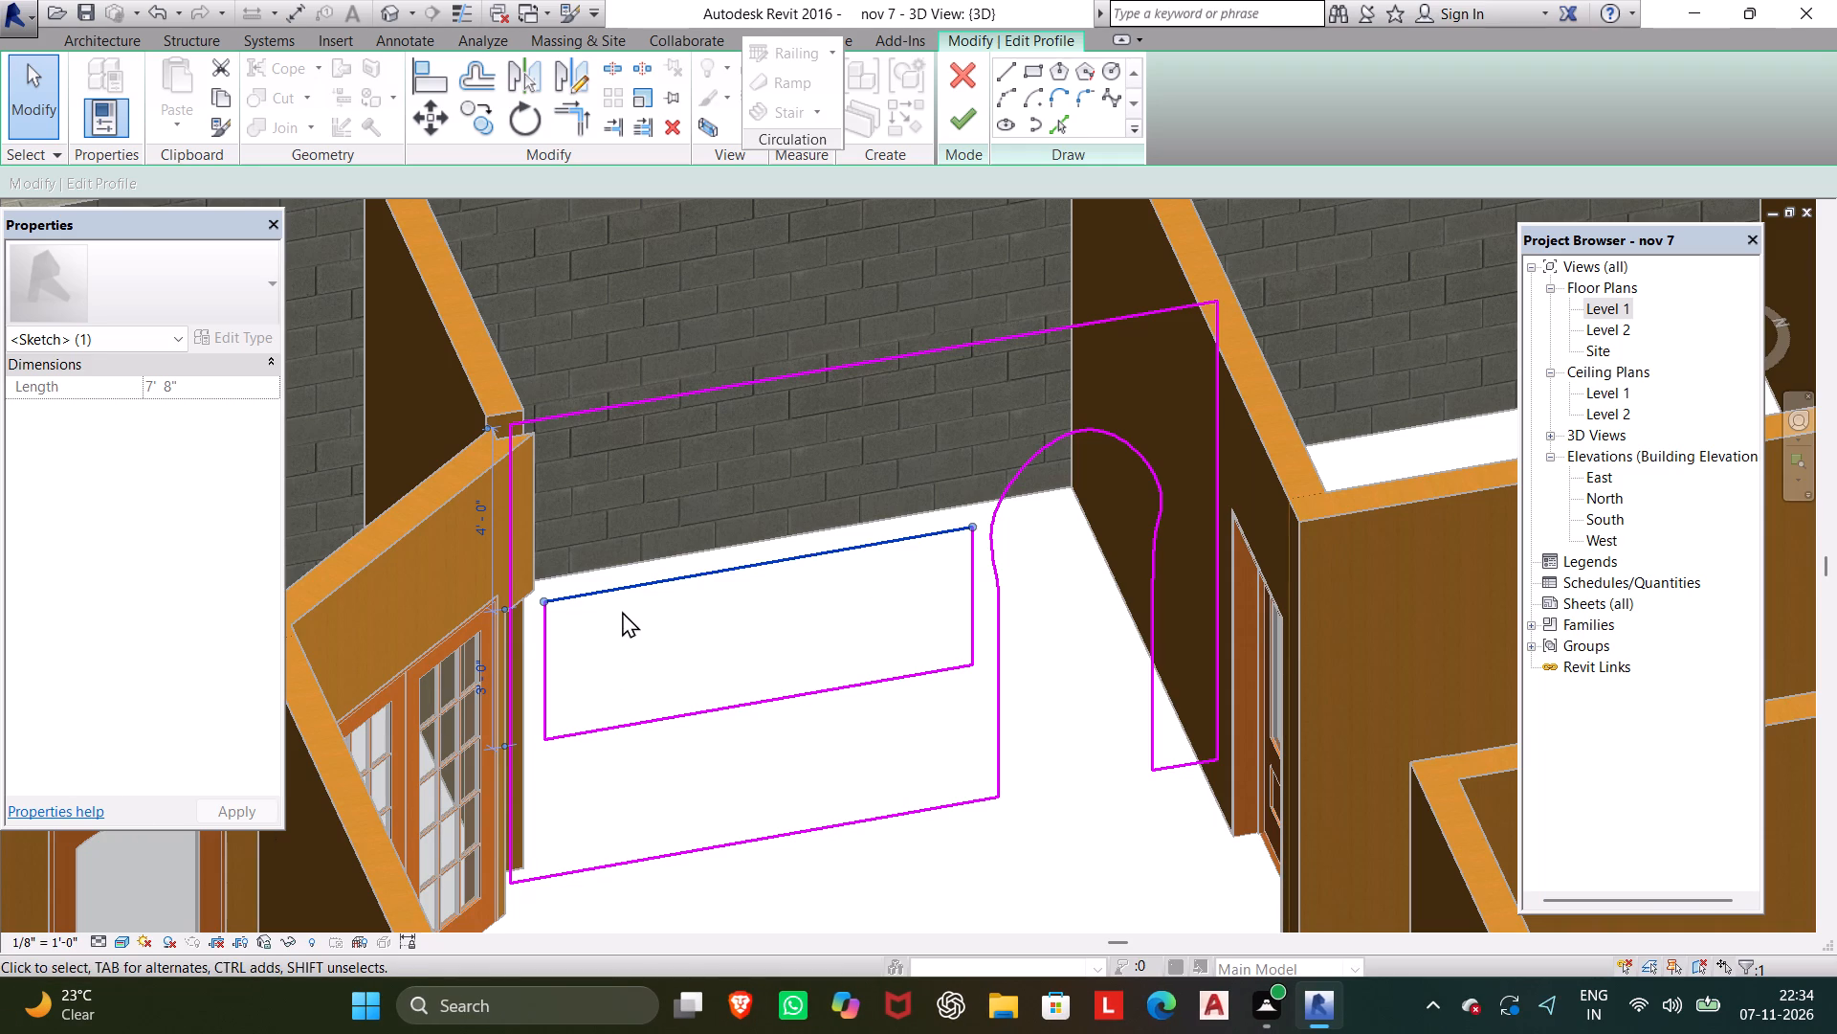
{"action": "left_click", "coordinate": [982, 124]}
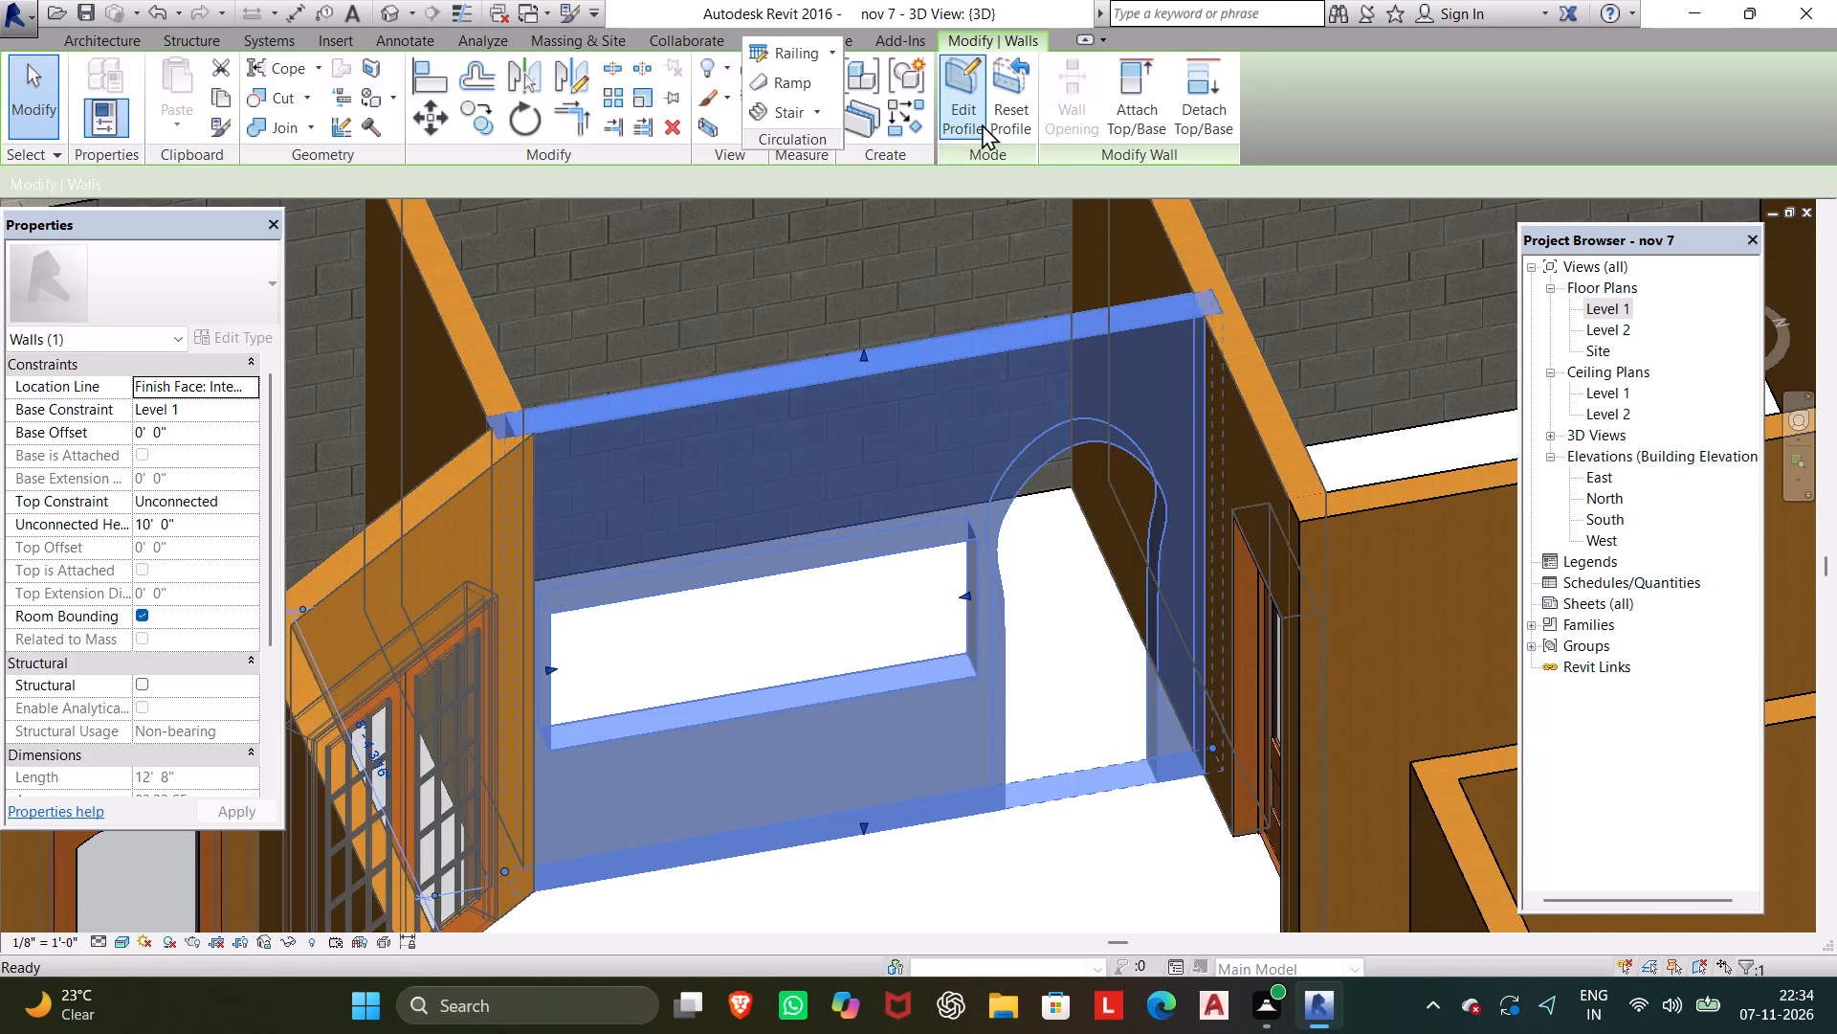
{"action": "key", "text": "Escape"}
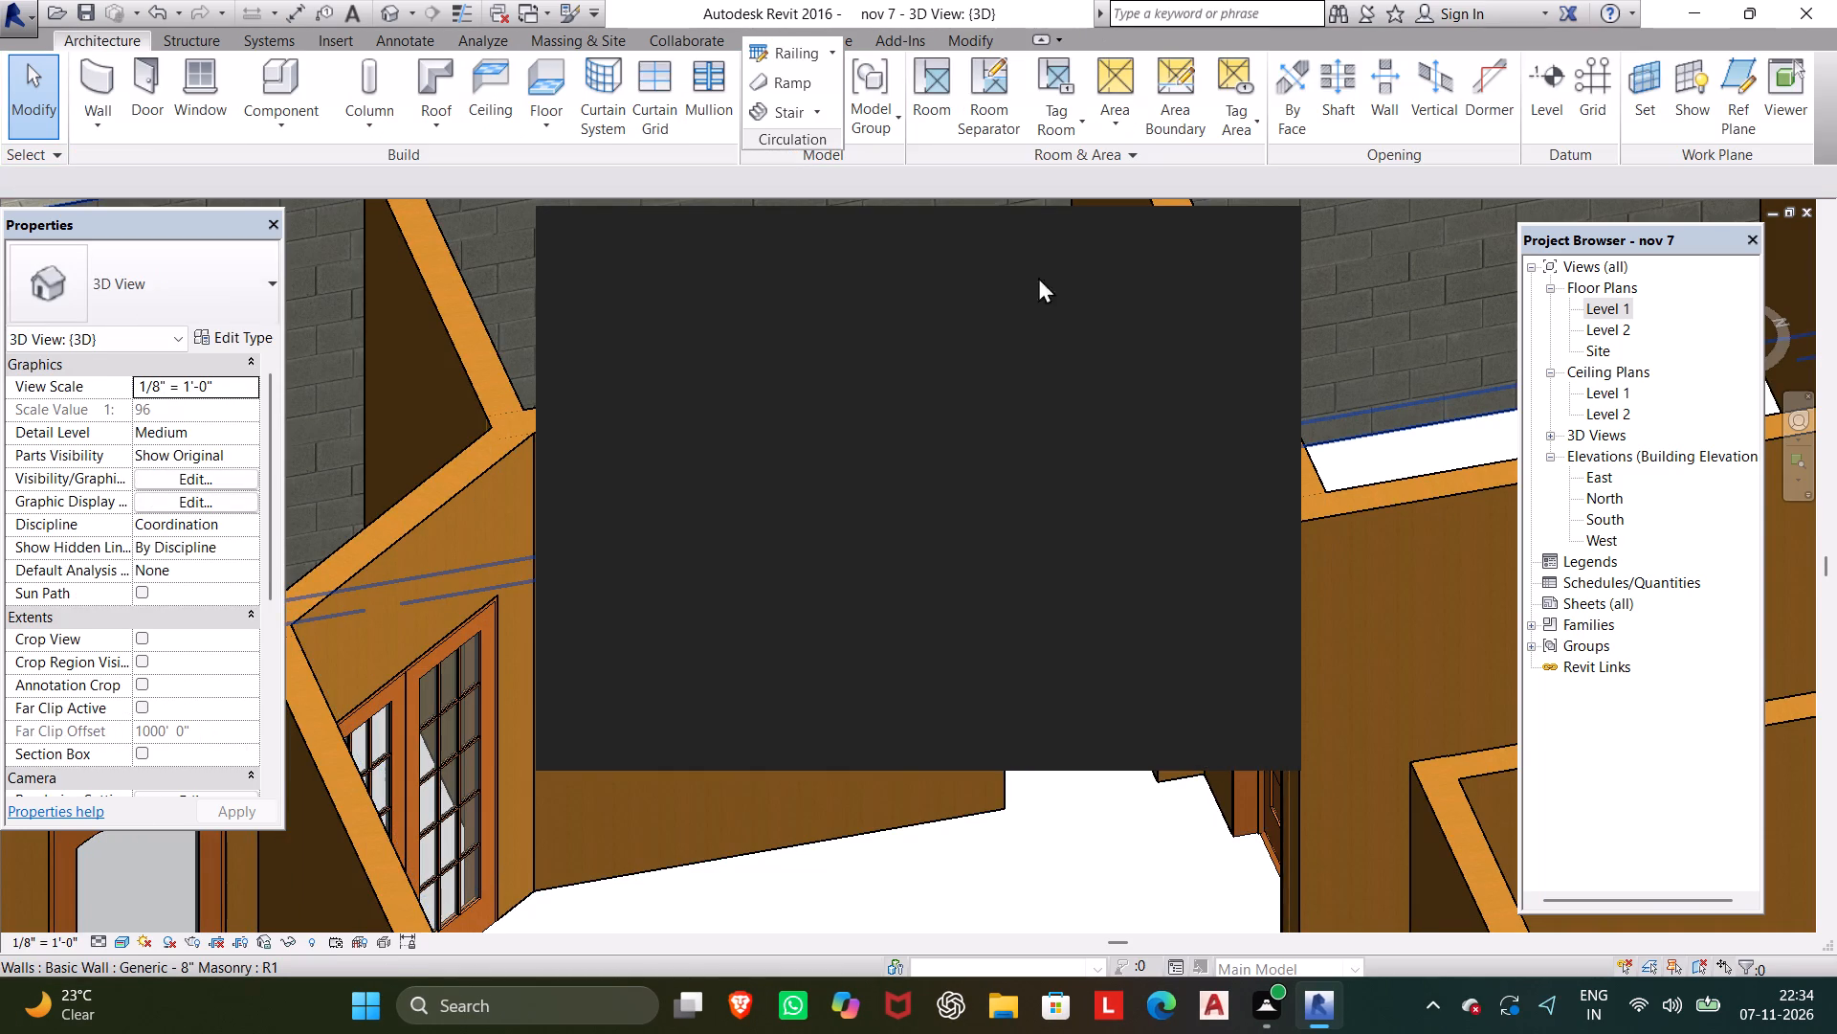
Dismiss the licence notice and examine the partition's arch and rectangular opening from several angles in 3D.
{"action": "scroll", "coordinate": [1210, 634], "scroll_direction": "down", "scroll_amount": 2}
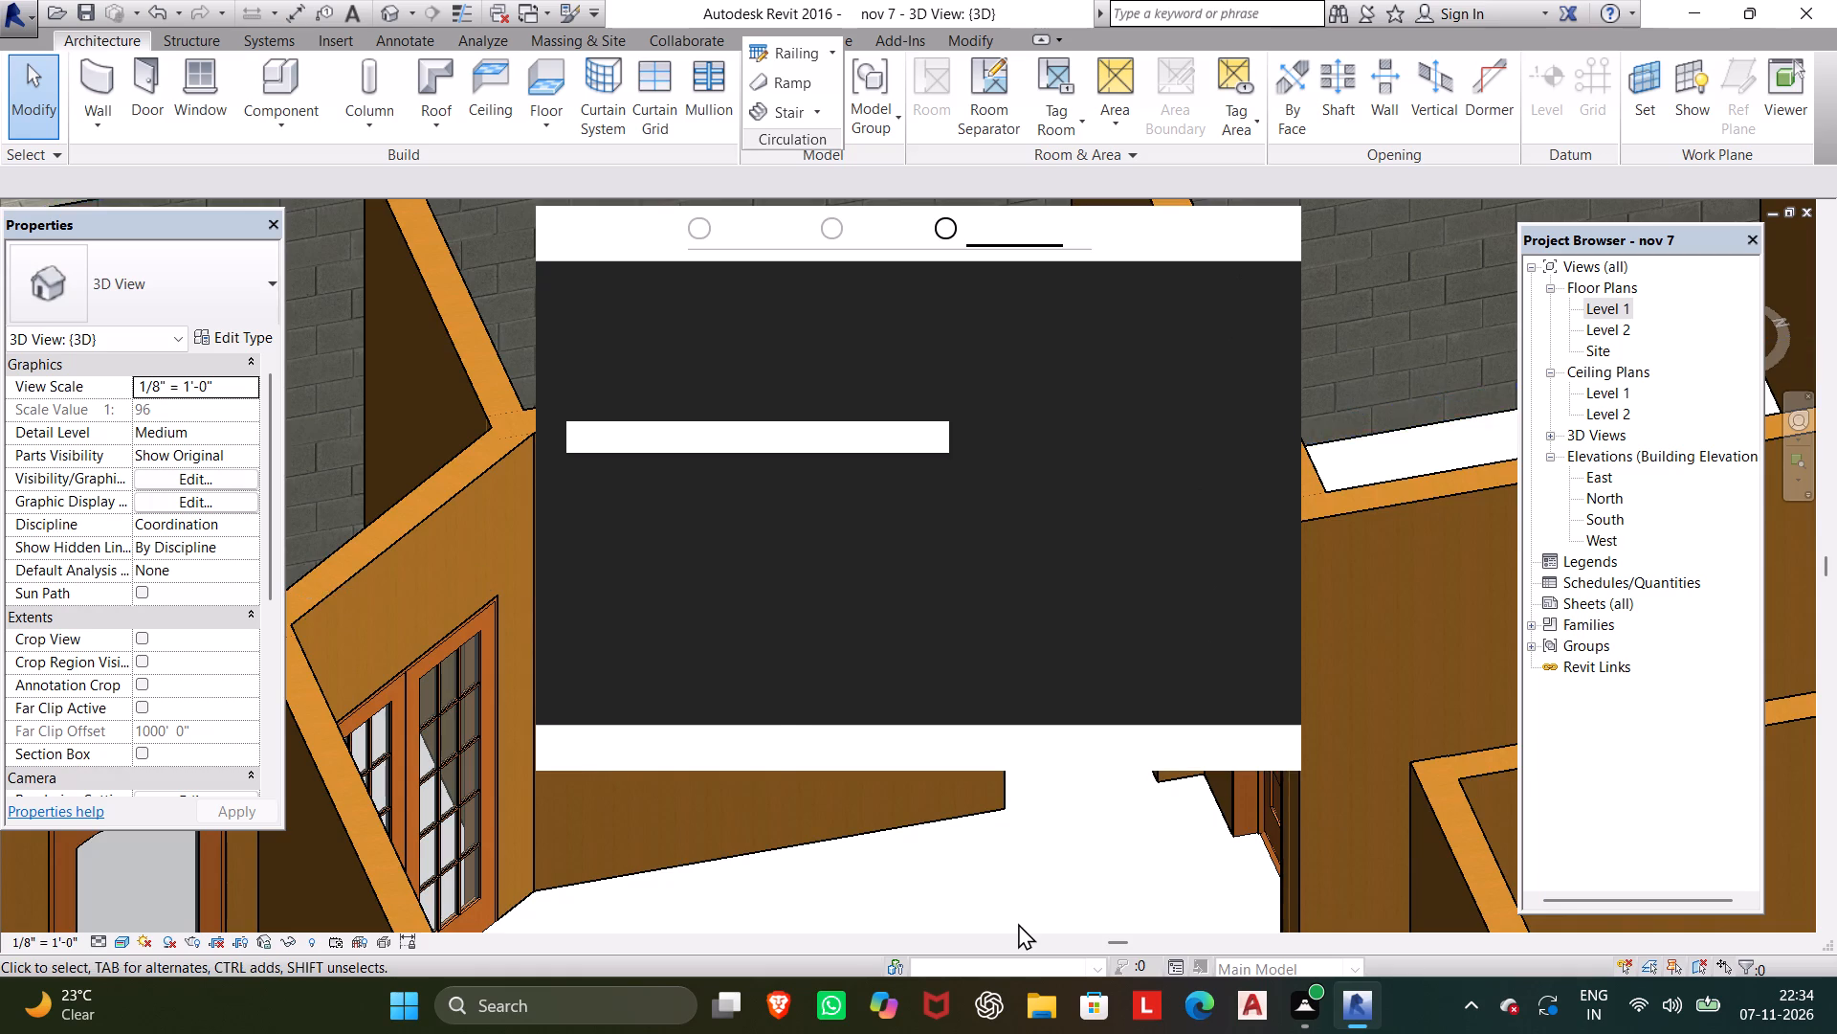
{"action": "scroll", "coordinate": [1018, 923], "scroll_direction": "down", "scroll_amount": 5}
{"action": "scroll", "coordinate": [1029, 877], "scroll_direction": "up", "scroll_amount": 2}
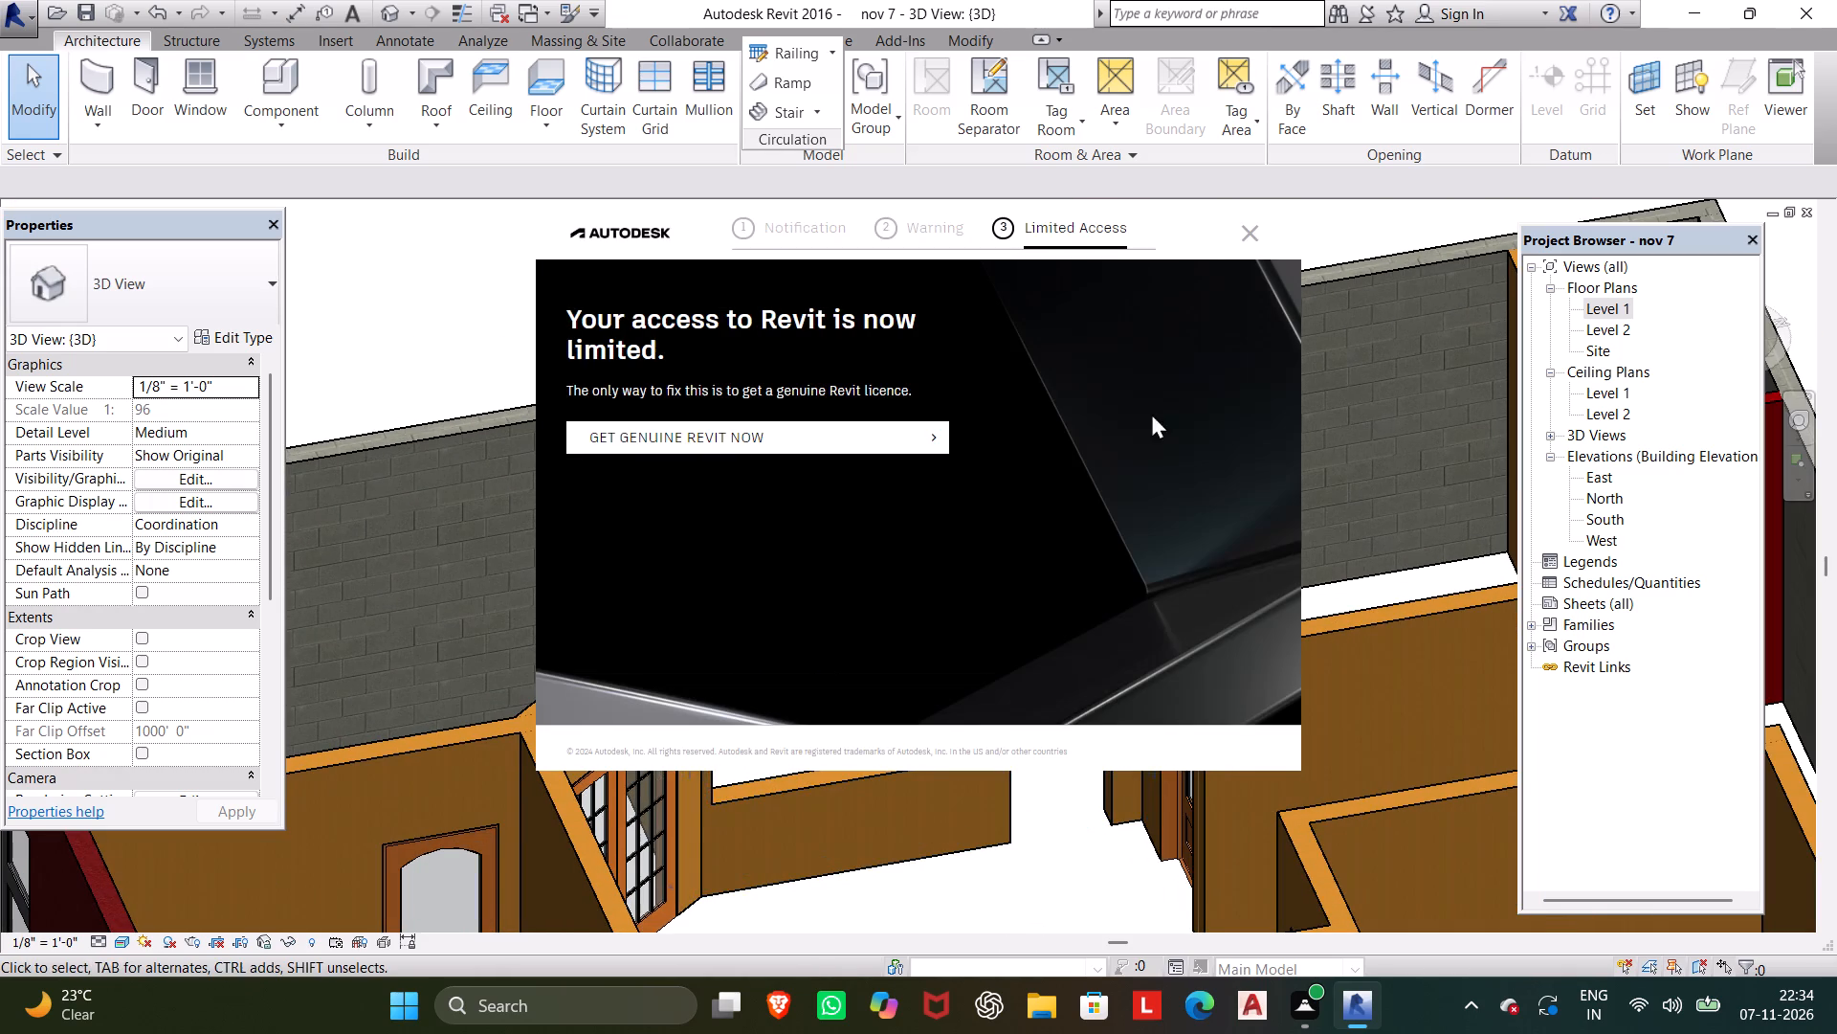
{"action": "left_click", "coordinate": [1240, 237]}
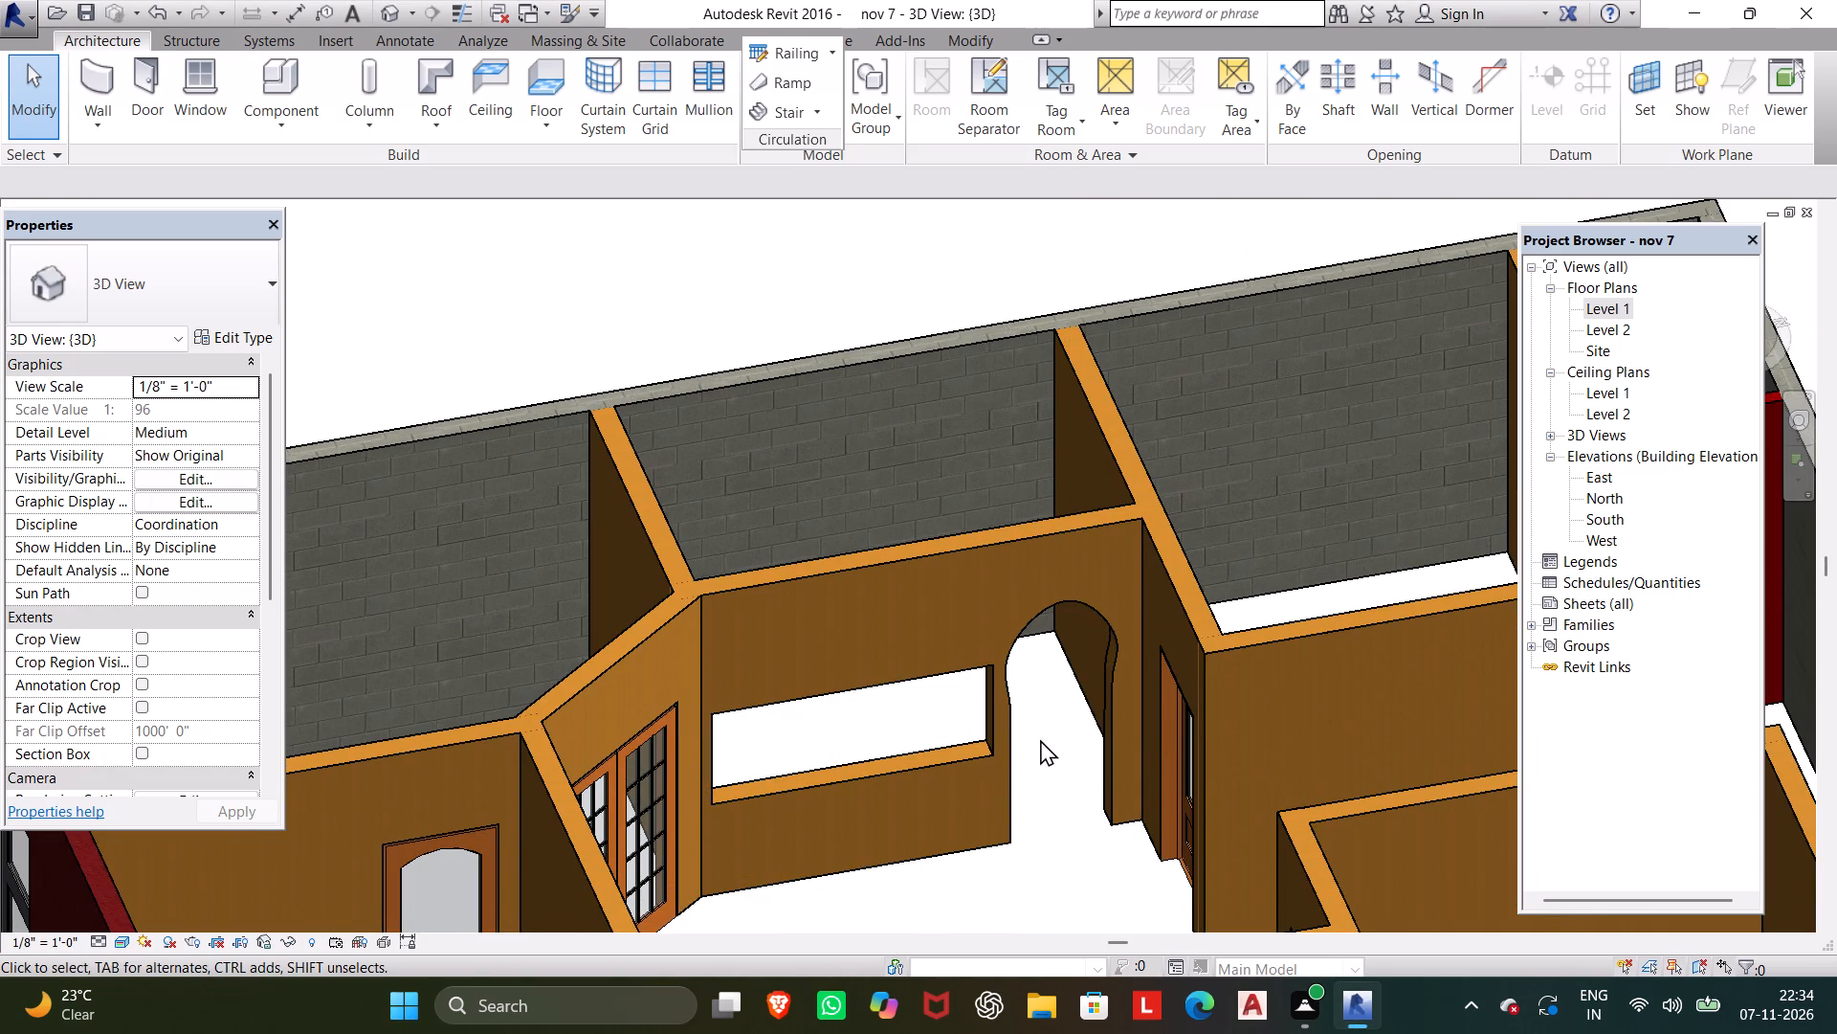
{"action": "middle_click_drag", "start_coordinate": [1031, 741], "coordinate": [940, 685], "text": "shift"}
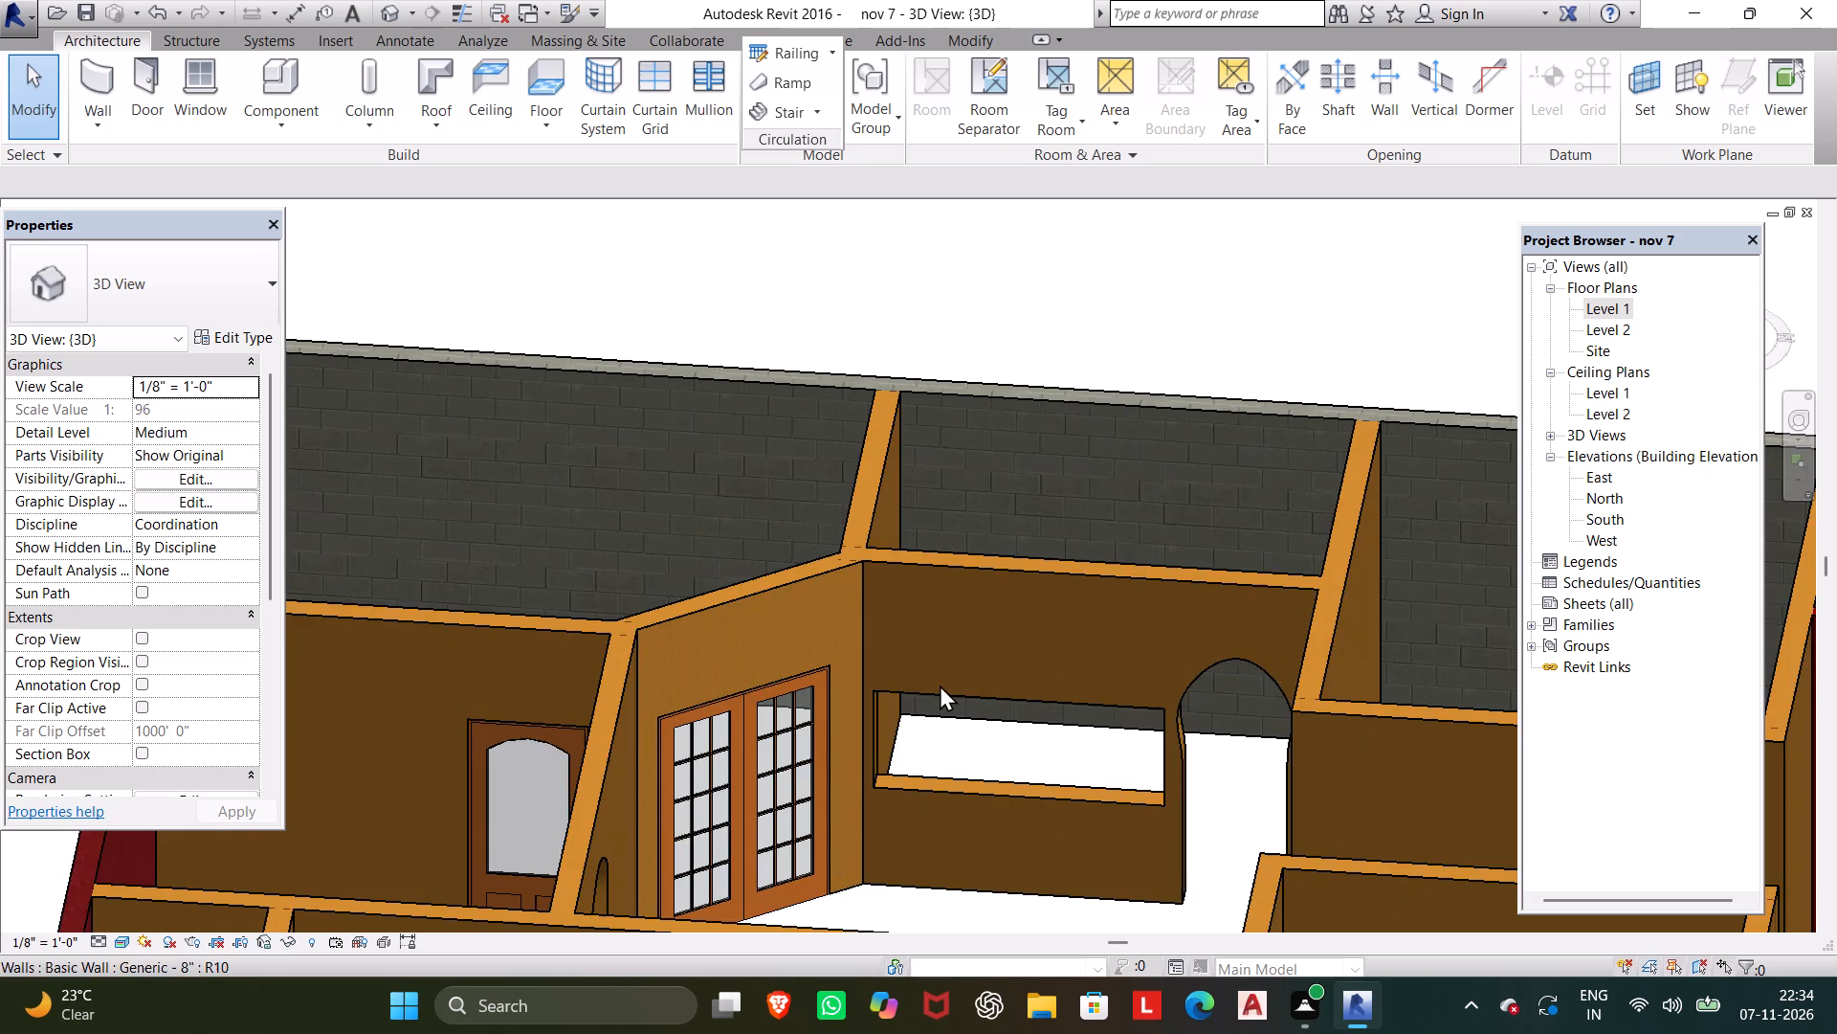
{"action": "middle_click_drag", "start_coordinate": [940, 685], "coordinate": [993, 689]}
{"action": "scroll", "coordinate": [978, 697], "scroll_direction": "up", "scroll_amount": 1, "text": "shift"}
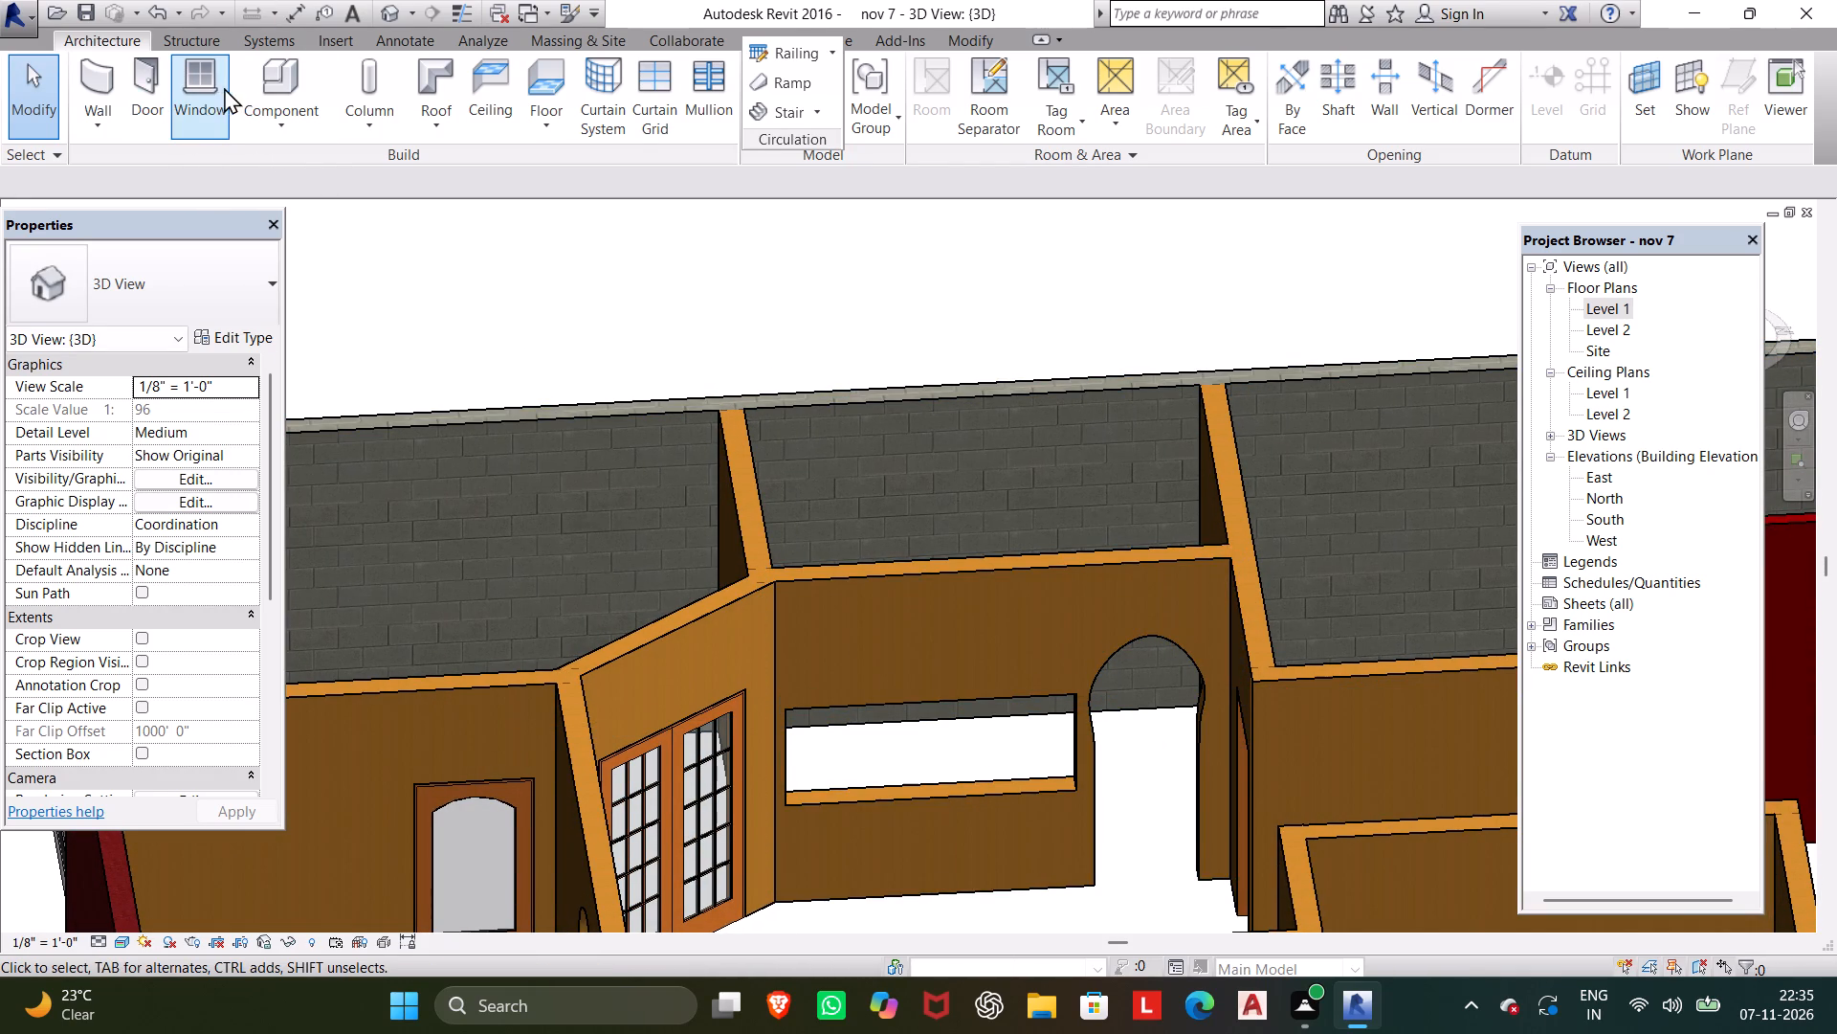
In the Level 1 floor plan, load the Counter Top-Island.0001 family as a component from the Casework library's Counter Tops folder.
{"action": "left_click", "coordinate": [280, 87]}
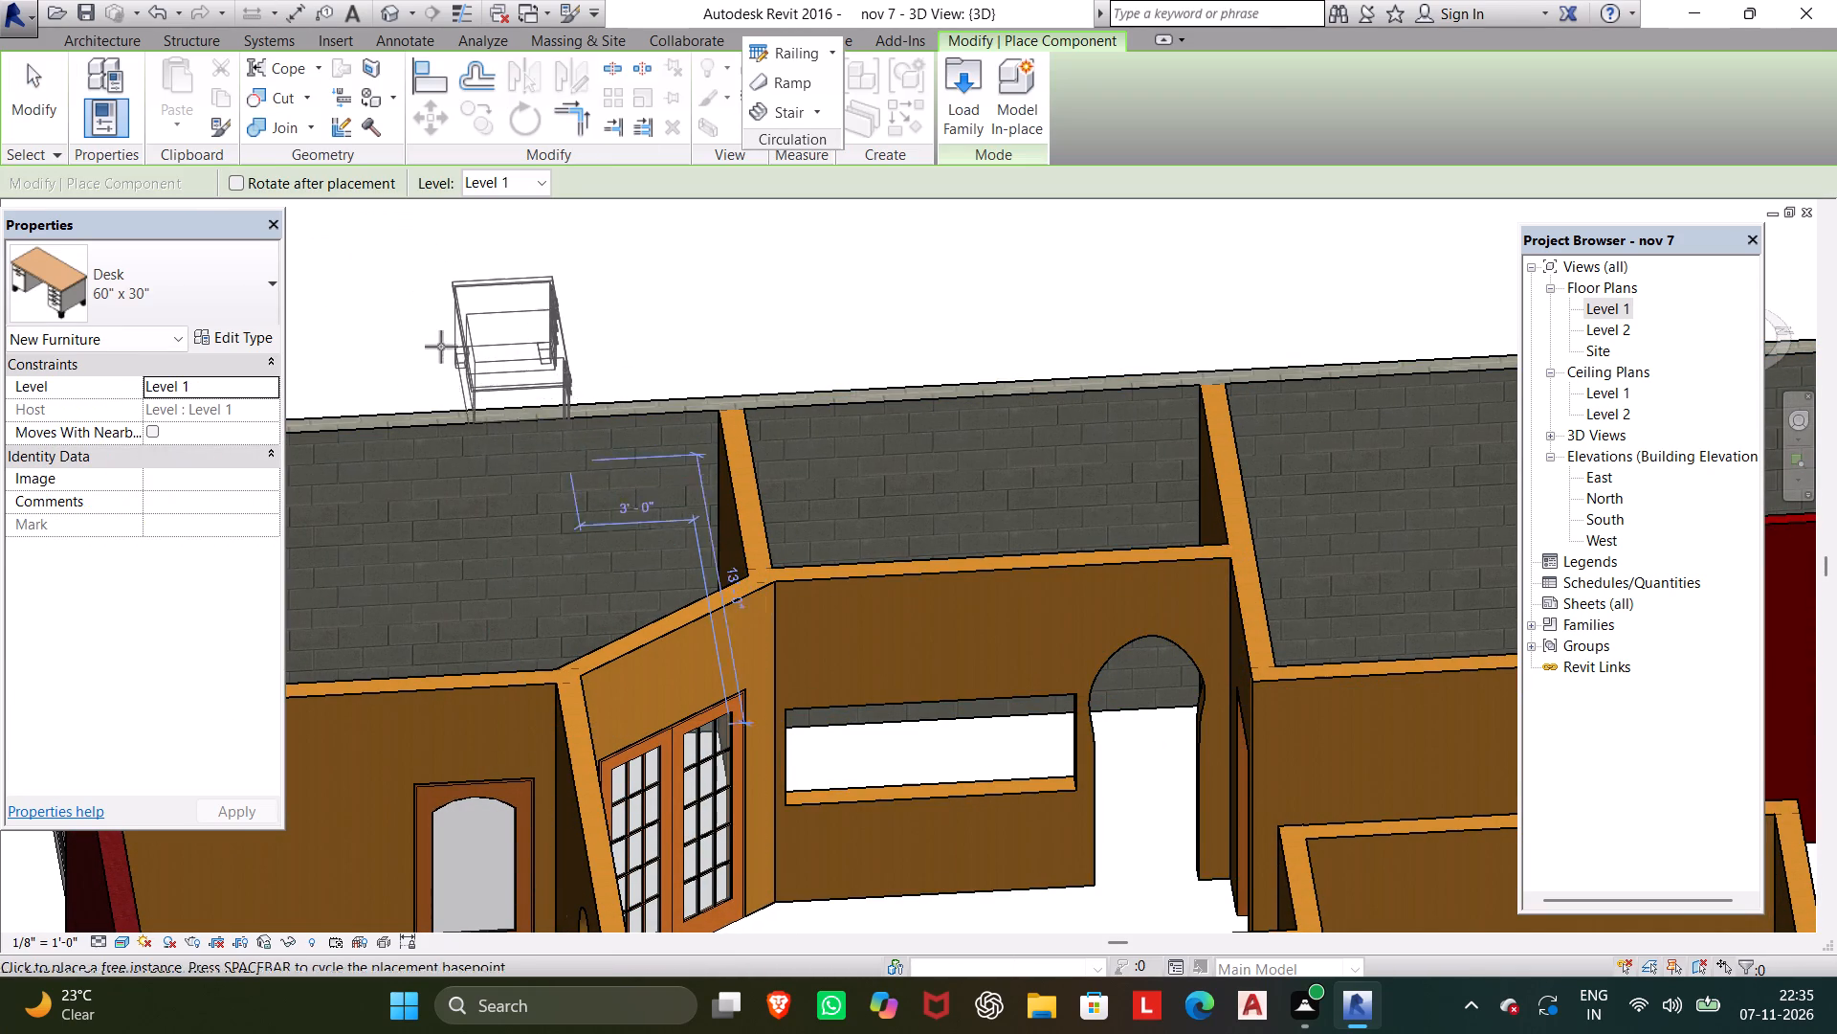
{"action": "key", "text": "Escape"}
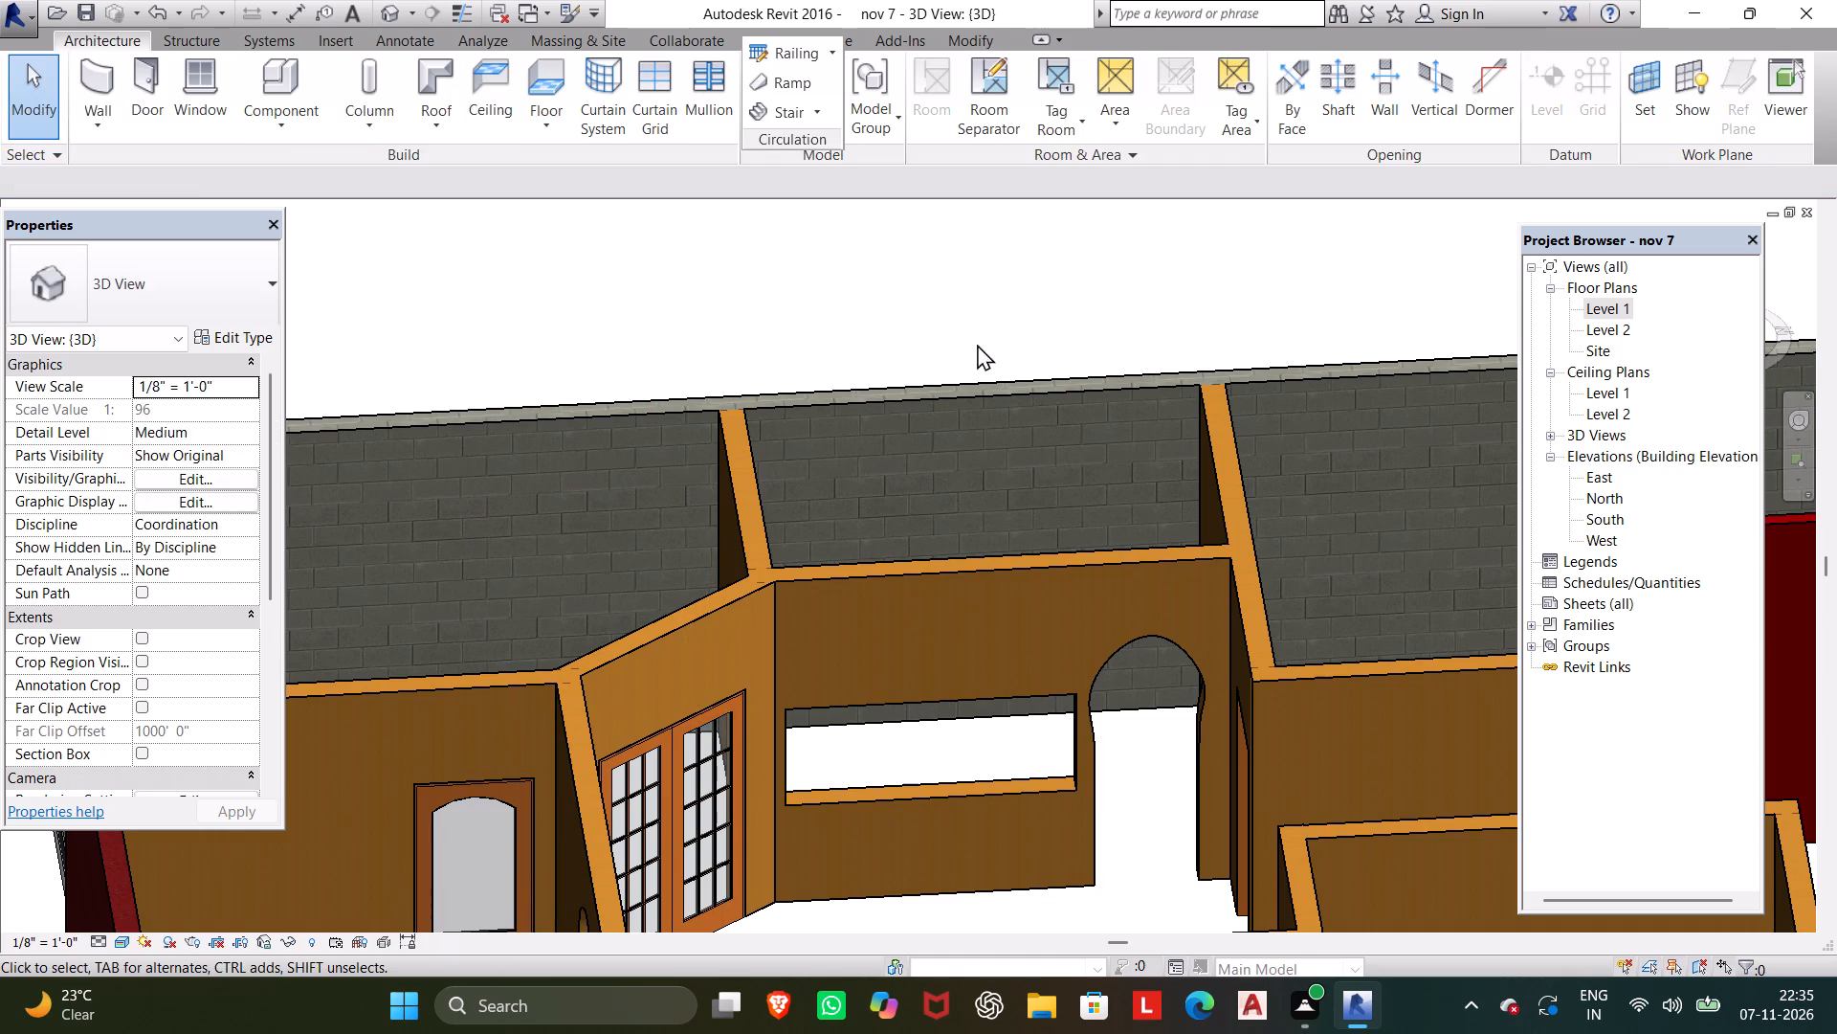
{"action": "double_click", "coordinate": [1601, 307]}
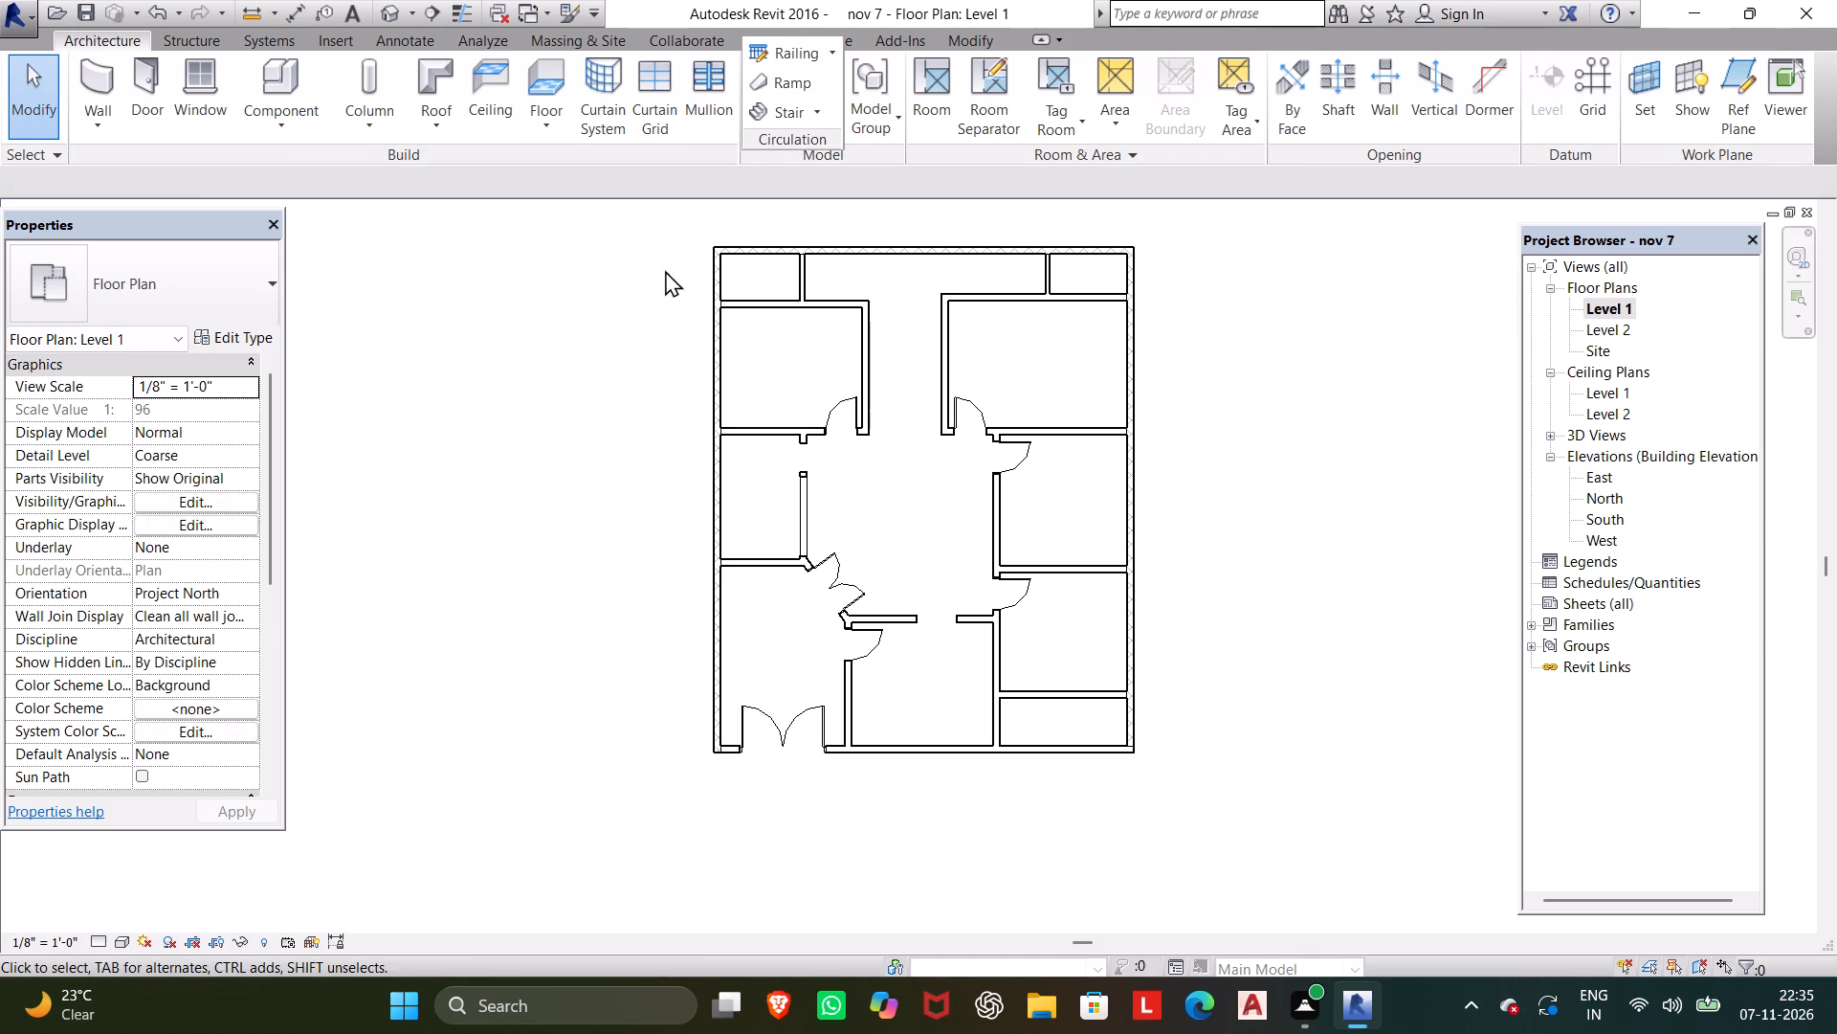
{"action": "left_click", "coordinate": [263, 87]}
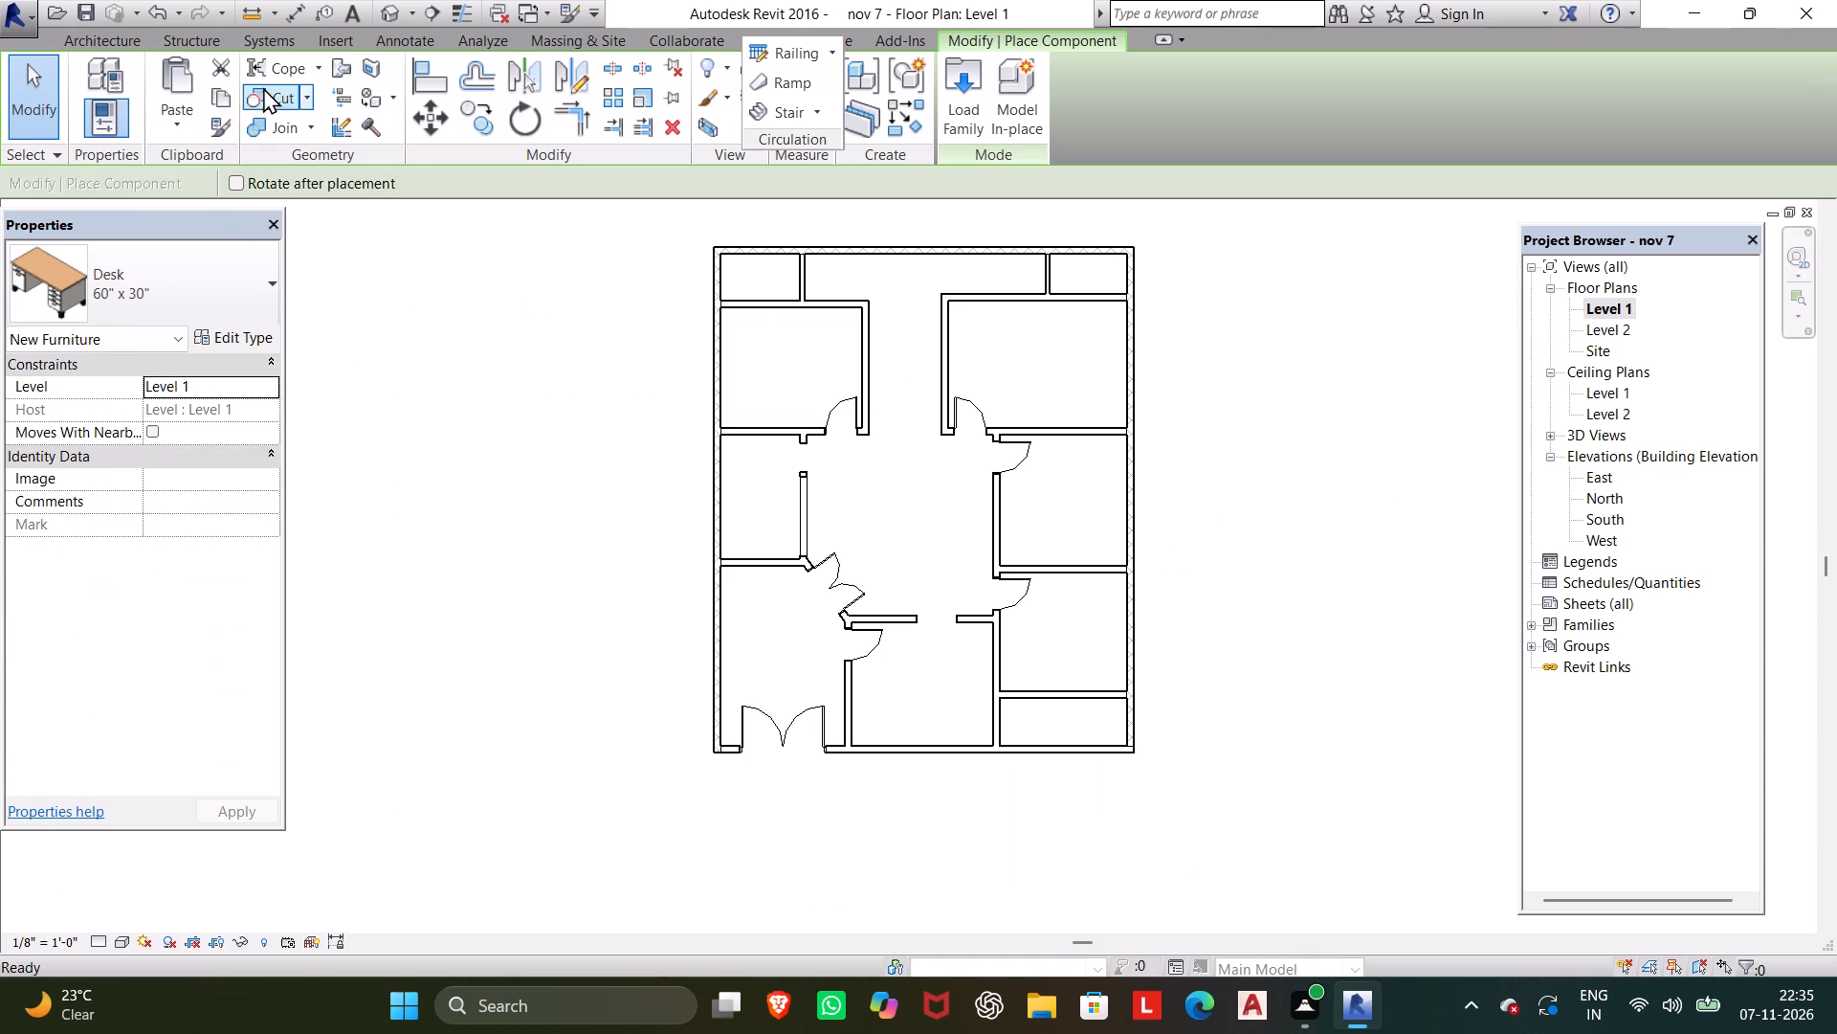
{"action": "left_click", "coordinate": [941, 69]}
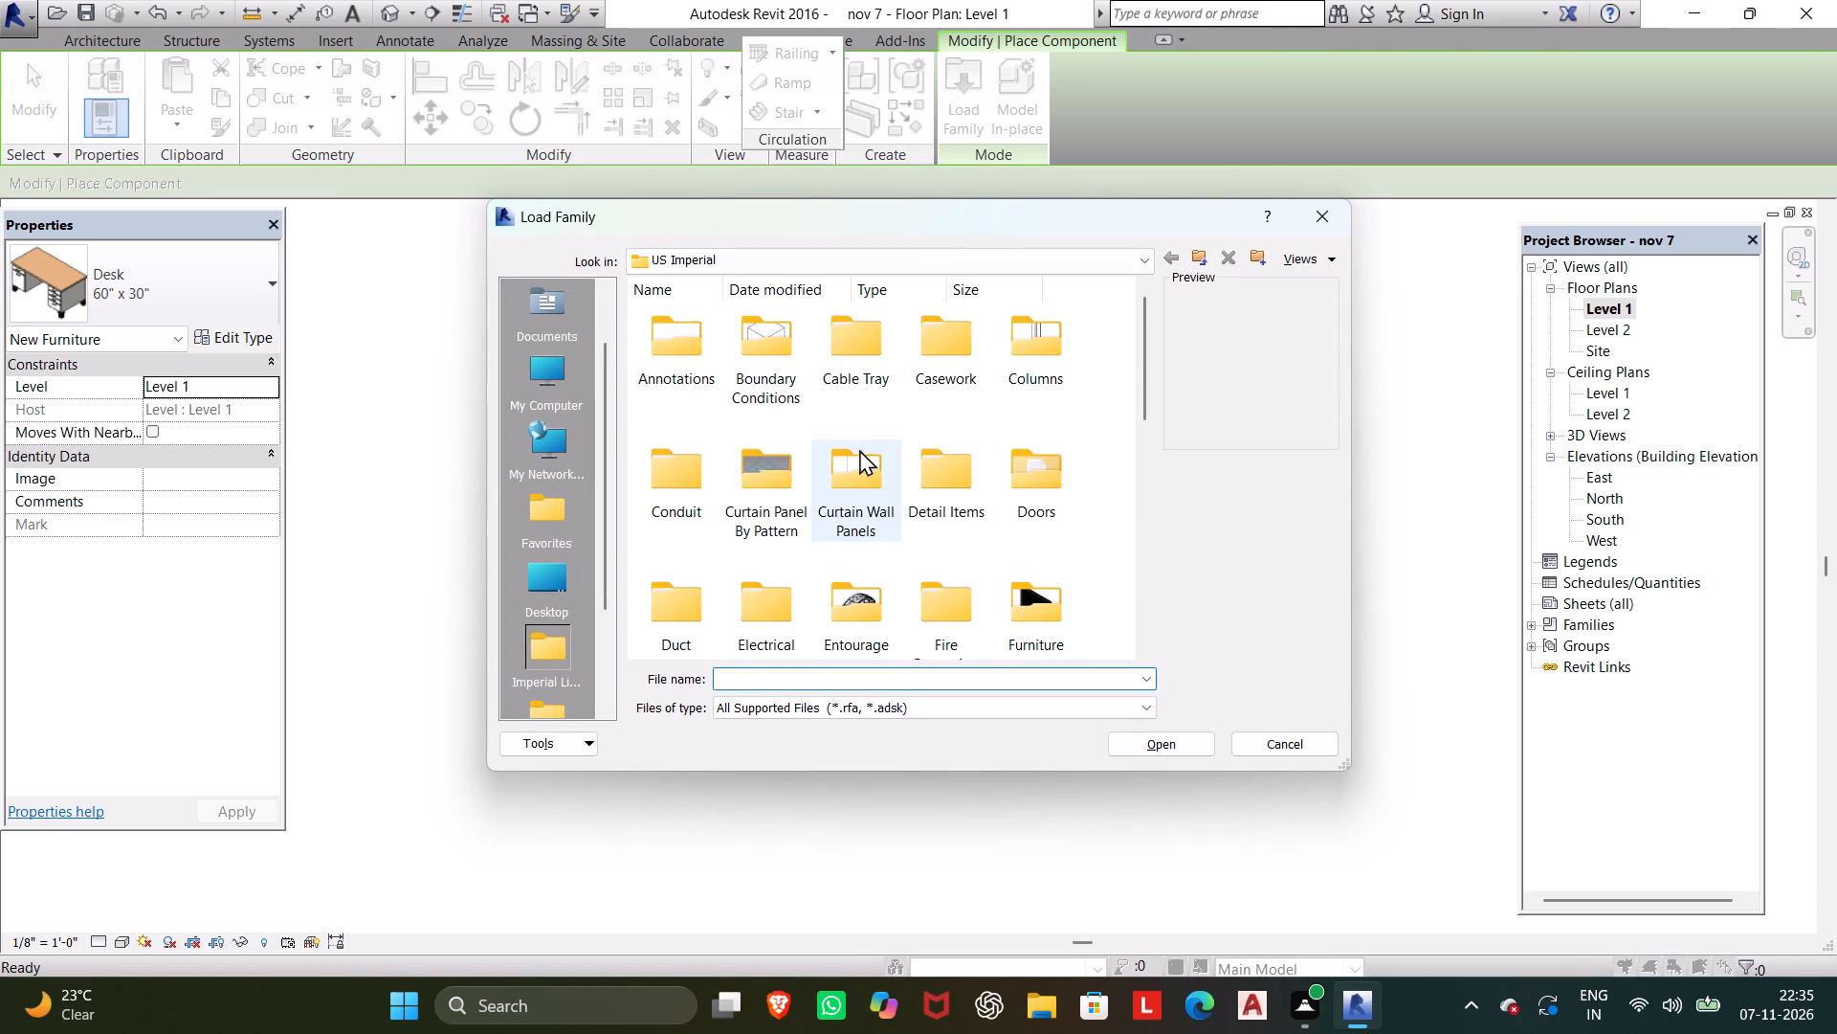
{"action": "left_click", "coordinate": [853, 364]}
{"action": "left_click", "coordinate": [926, 351]}
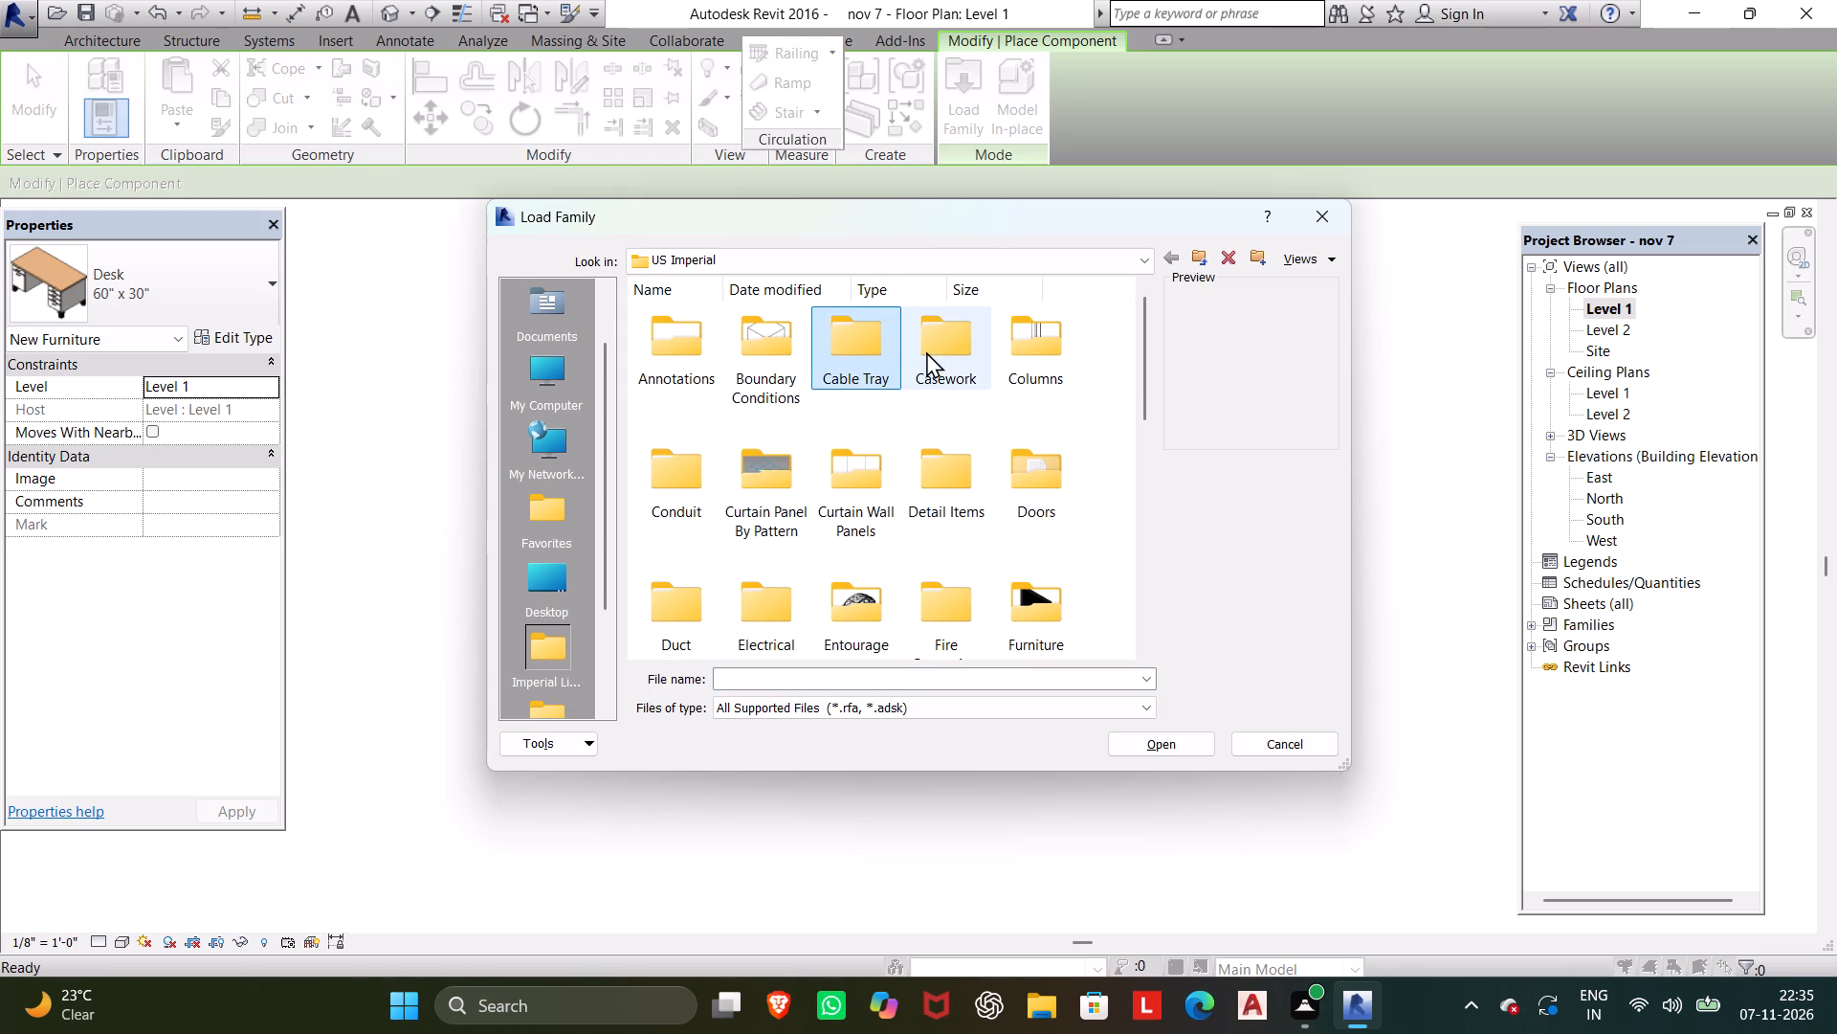
{"action": "key", "text": "period"}
{"action": "key", "text": "Return"}
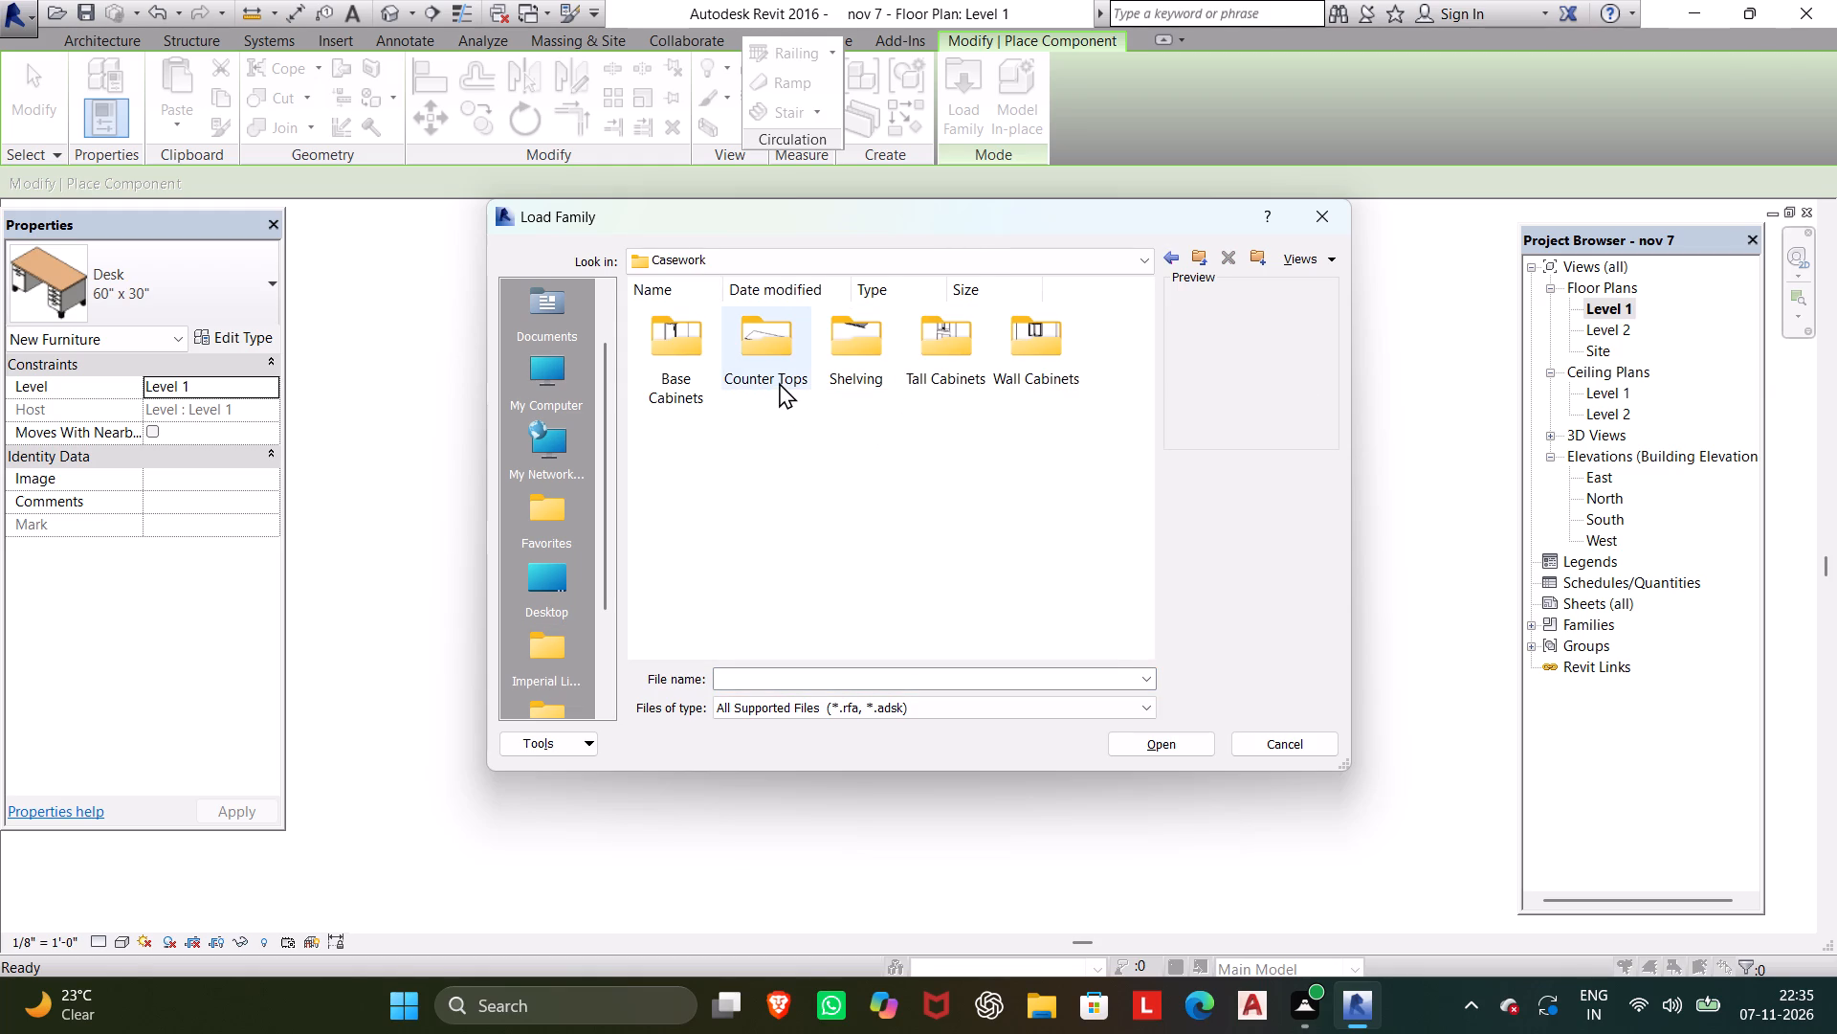
{"action": "left_click", "coordinate": [779, 382]}
{"action": "key", "text": "Return"}
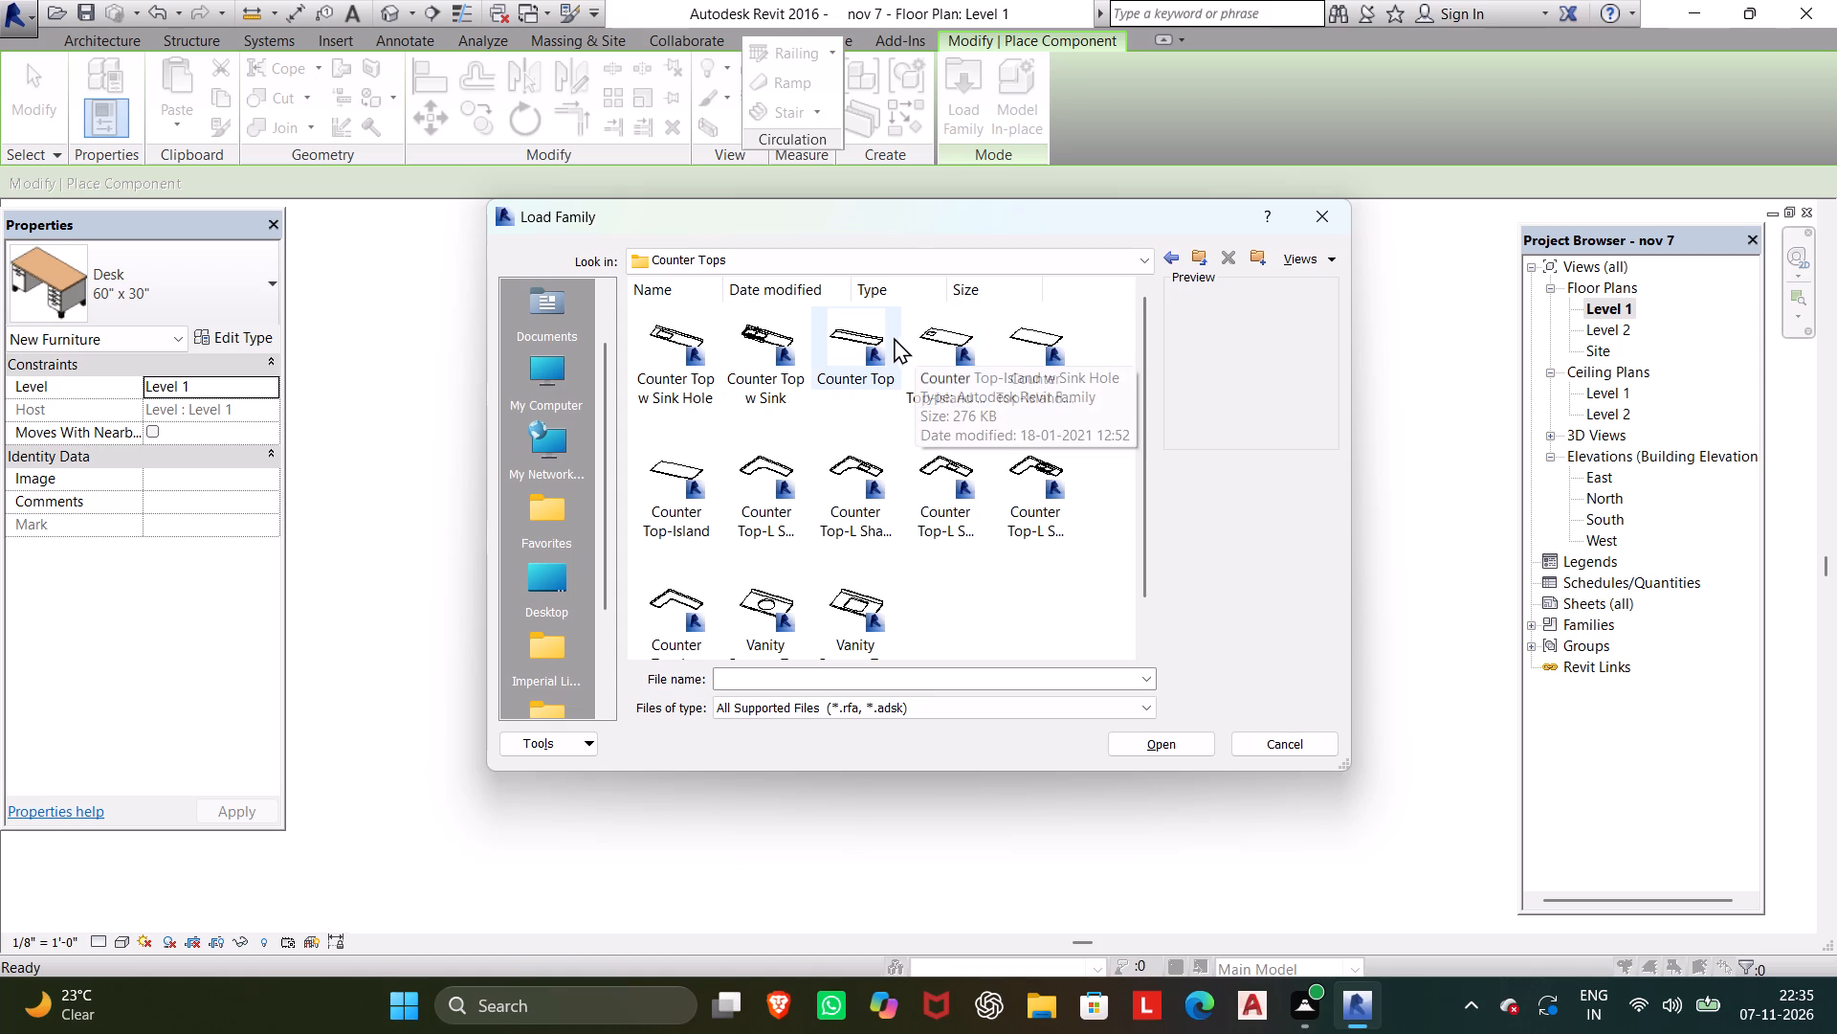
{"action": "scroll", "coordinate": [839, 366], "scroll_direction": "up", "scroll_amount": 4}
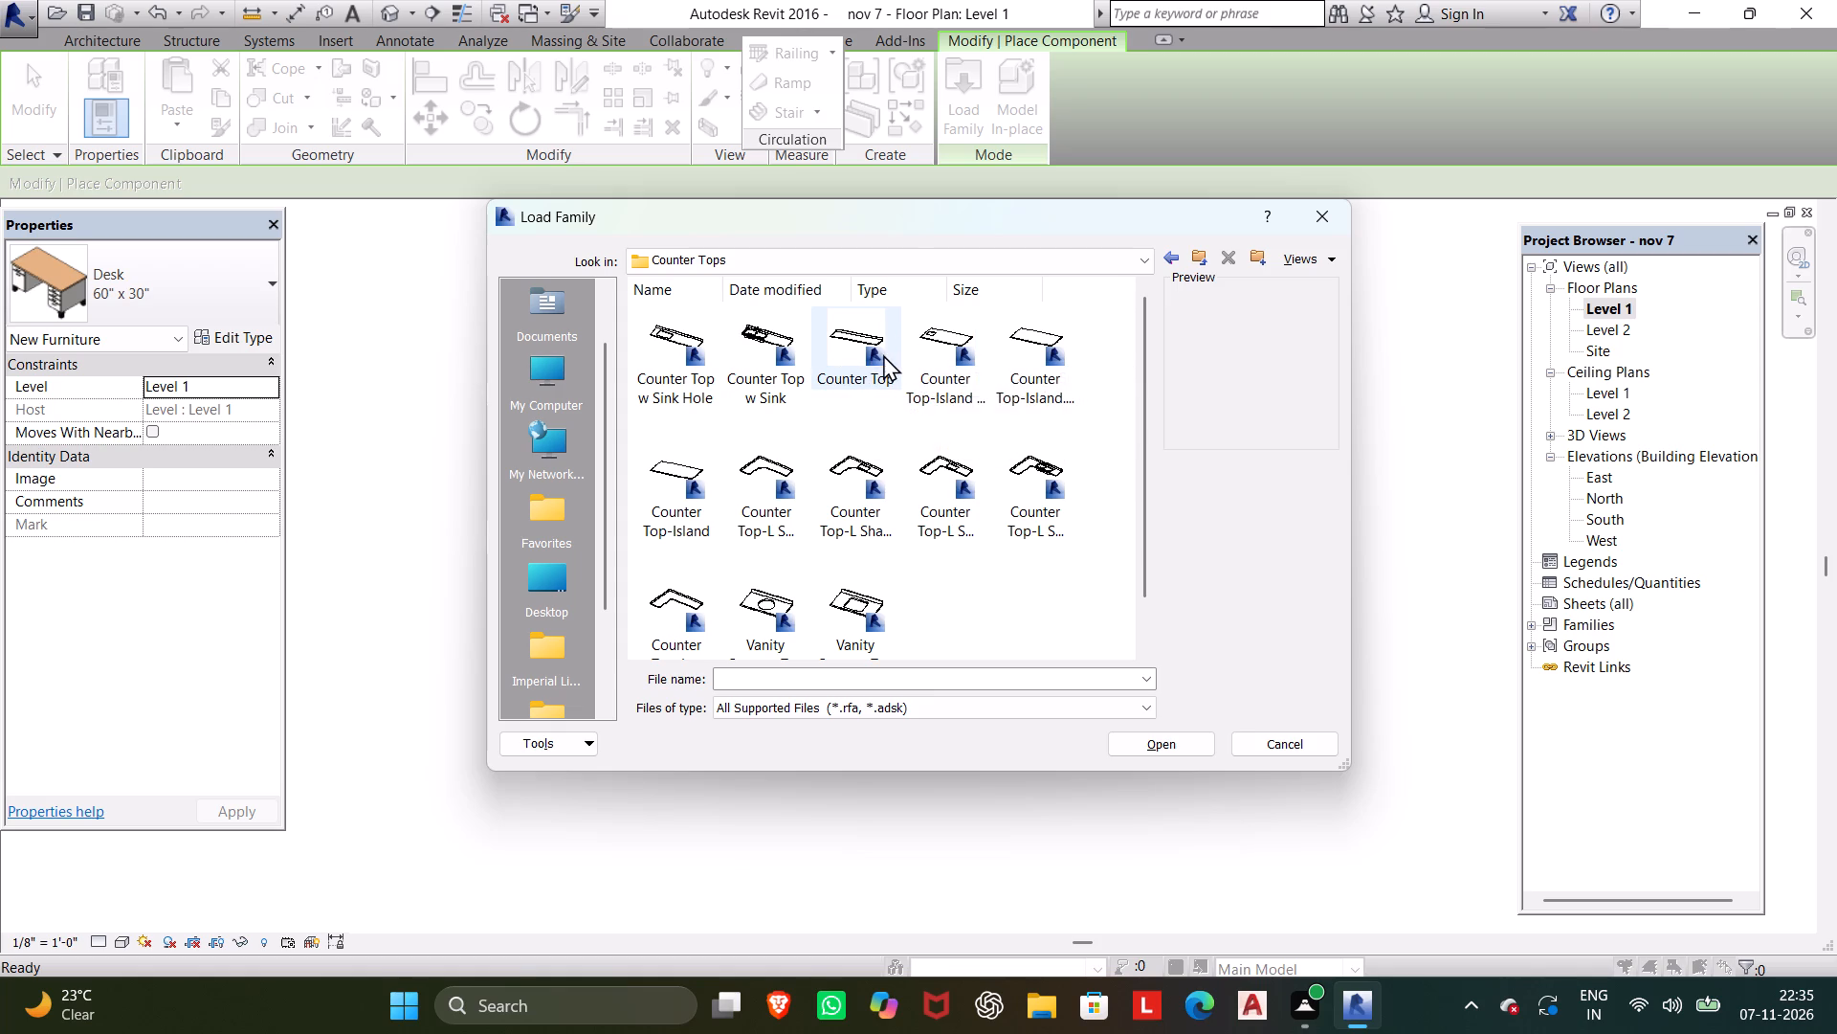
{"action": "left_click", "coordinate": [1028, 334]}
{"action": "left_click", "coordinate": [1207, 750]}
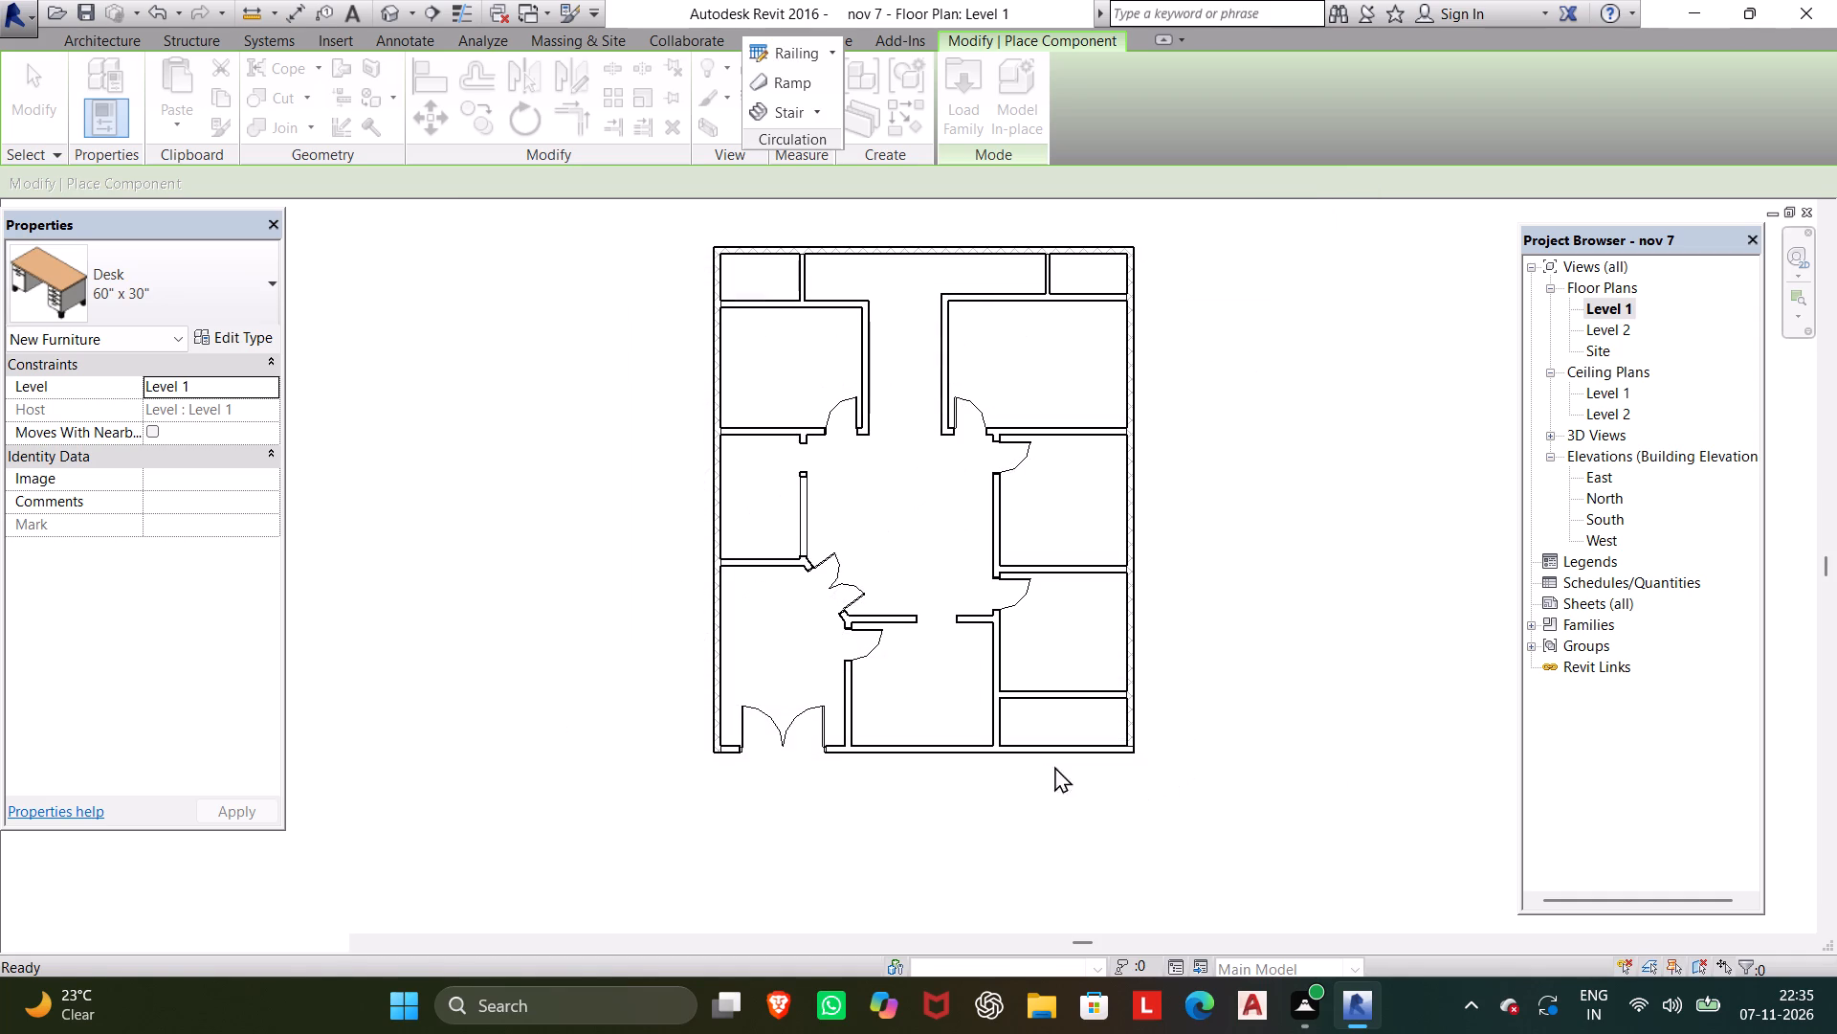
Set the offset of the 48" deep island countertop being placed to 3' and dismiss the licence notice.
{"action": "scroll", "coordinate": [902, 691], "scroll_direction": "up", "scroll_amount": 6}
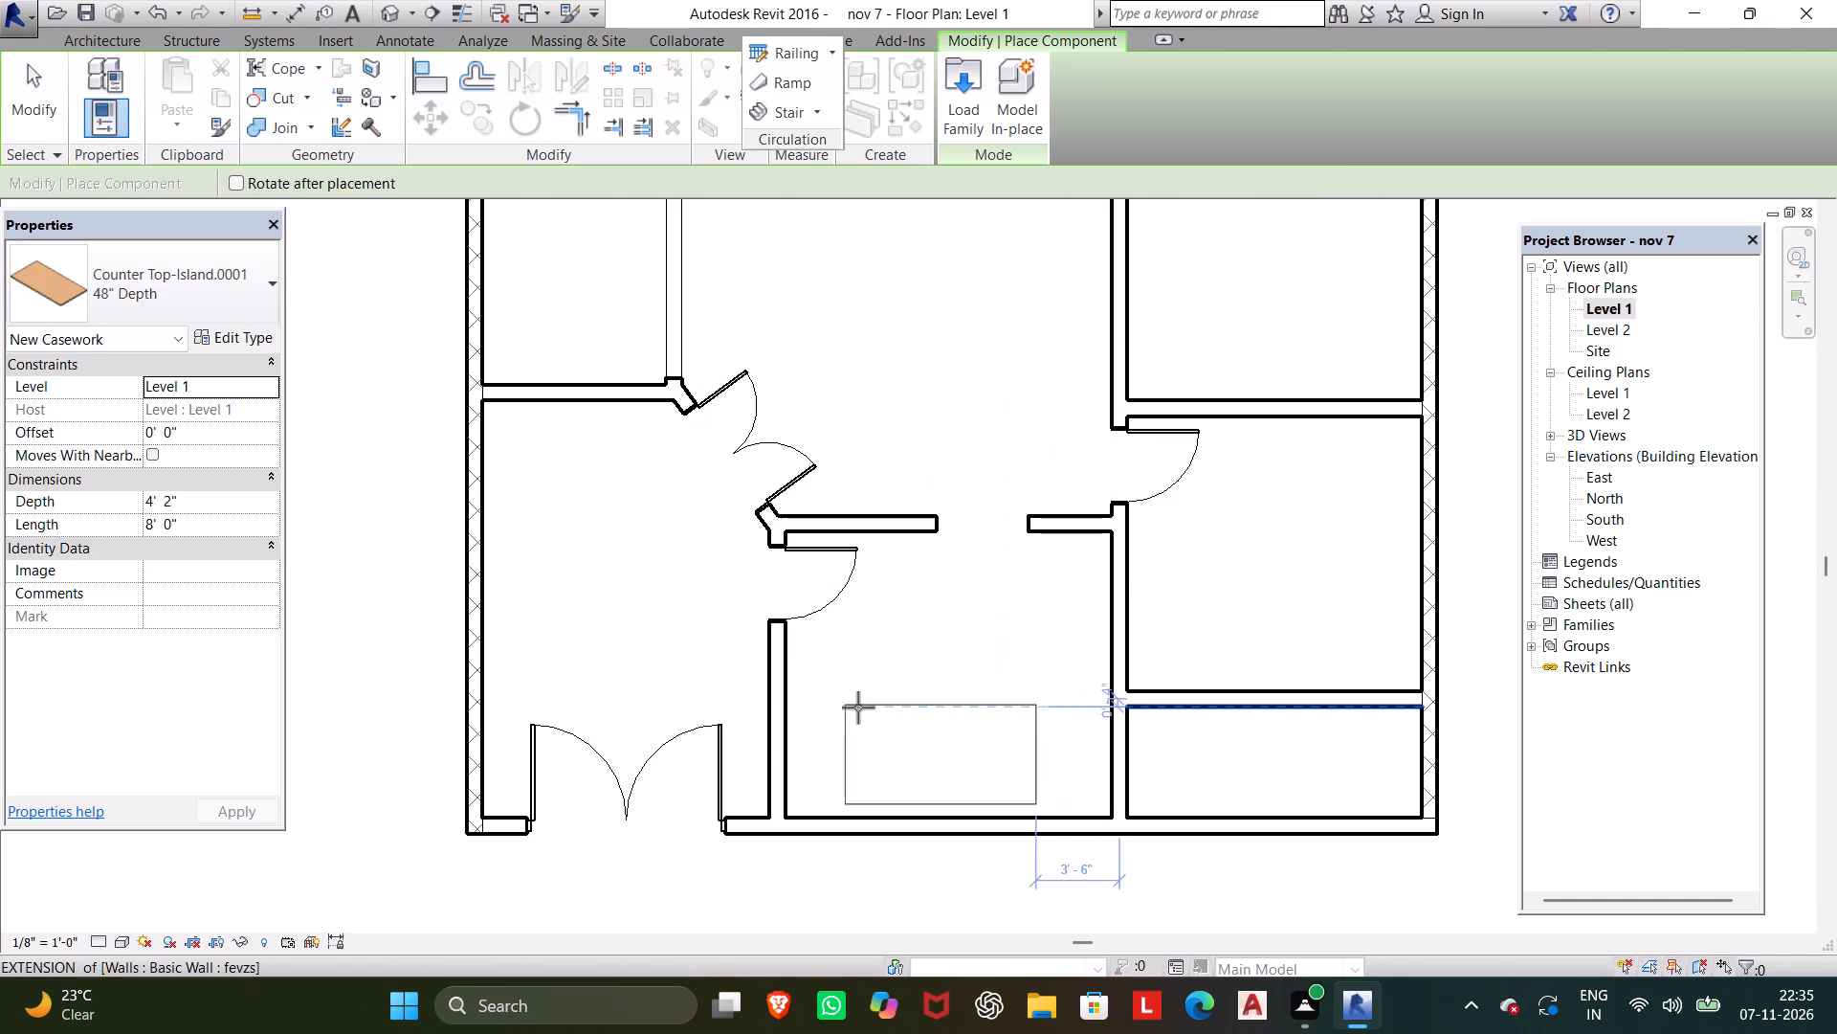
{"action": "key", "text": "space"}
{"action": "key", "text": "space"}
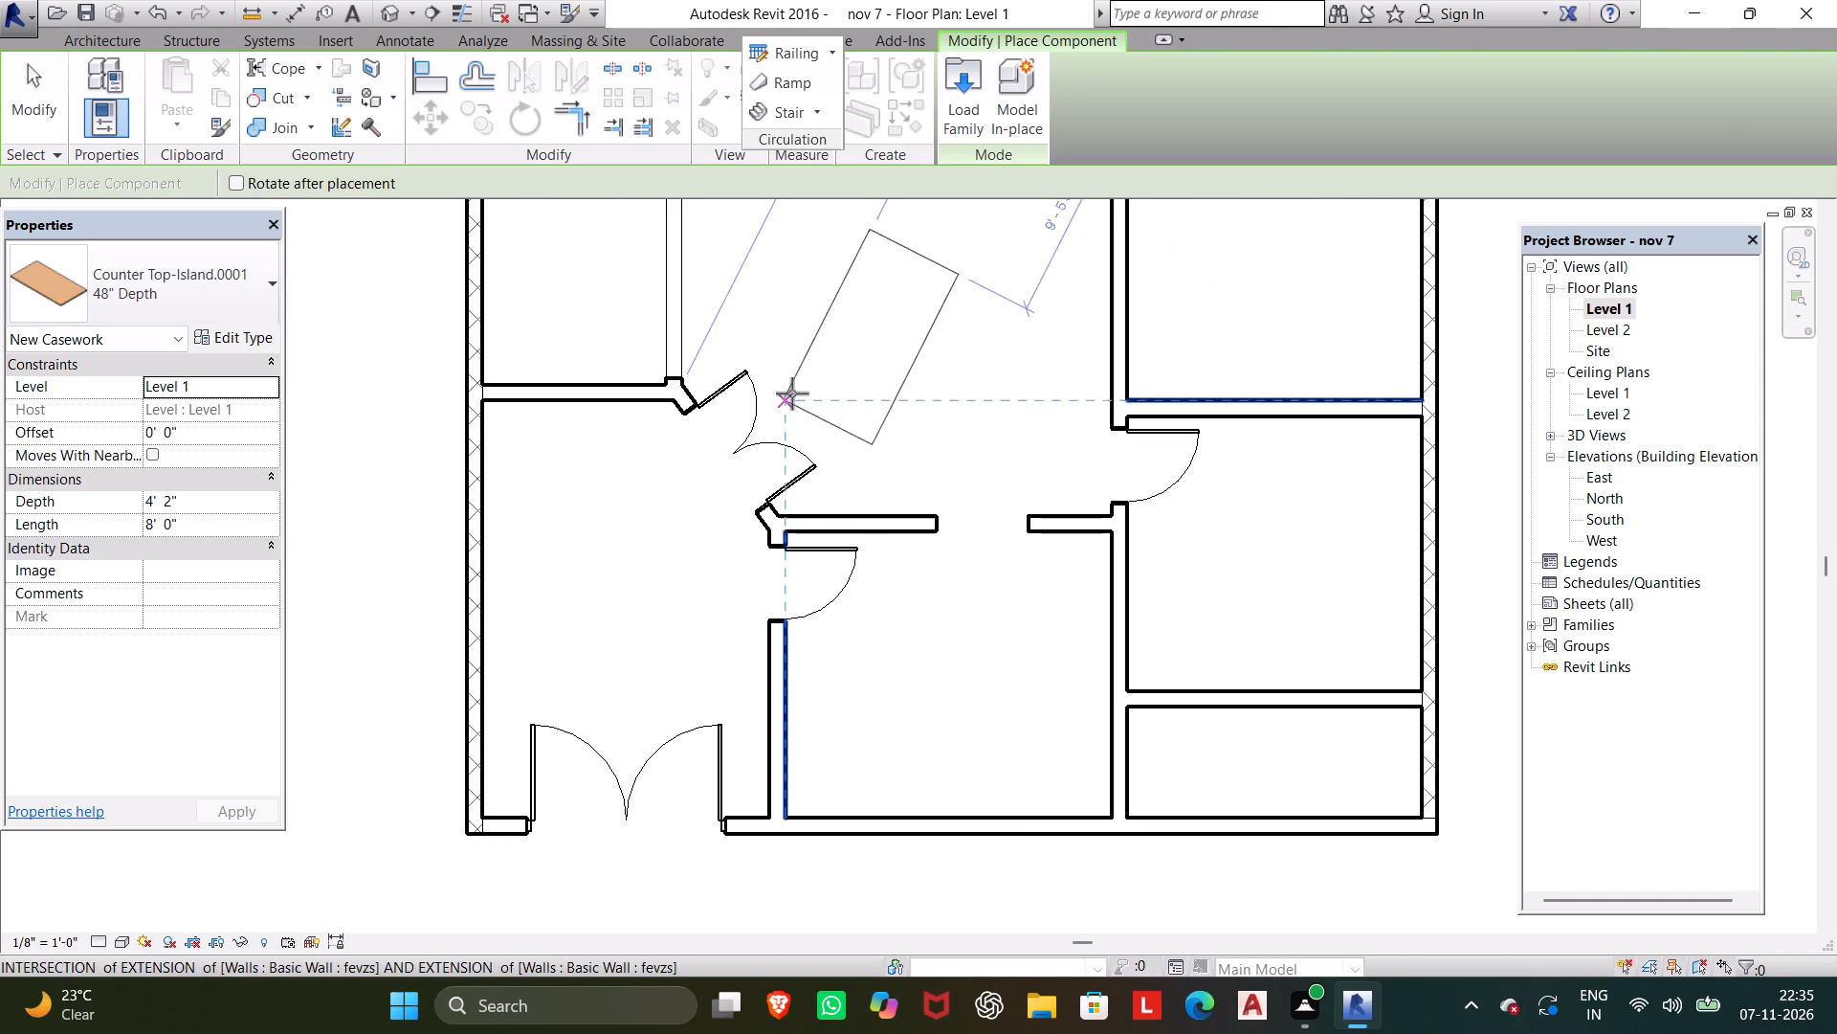
{"action": "key", "text": "space"}
{"action": "middle_click_drag", "start_coordinate": [791, 483], "coordinate": [883, 752]}
{"action": "scroll", "coordinate": [839, 674], "scroll_direction": "up", "scroll_amount": 4}
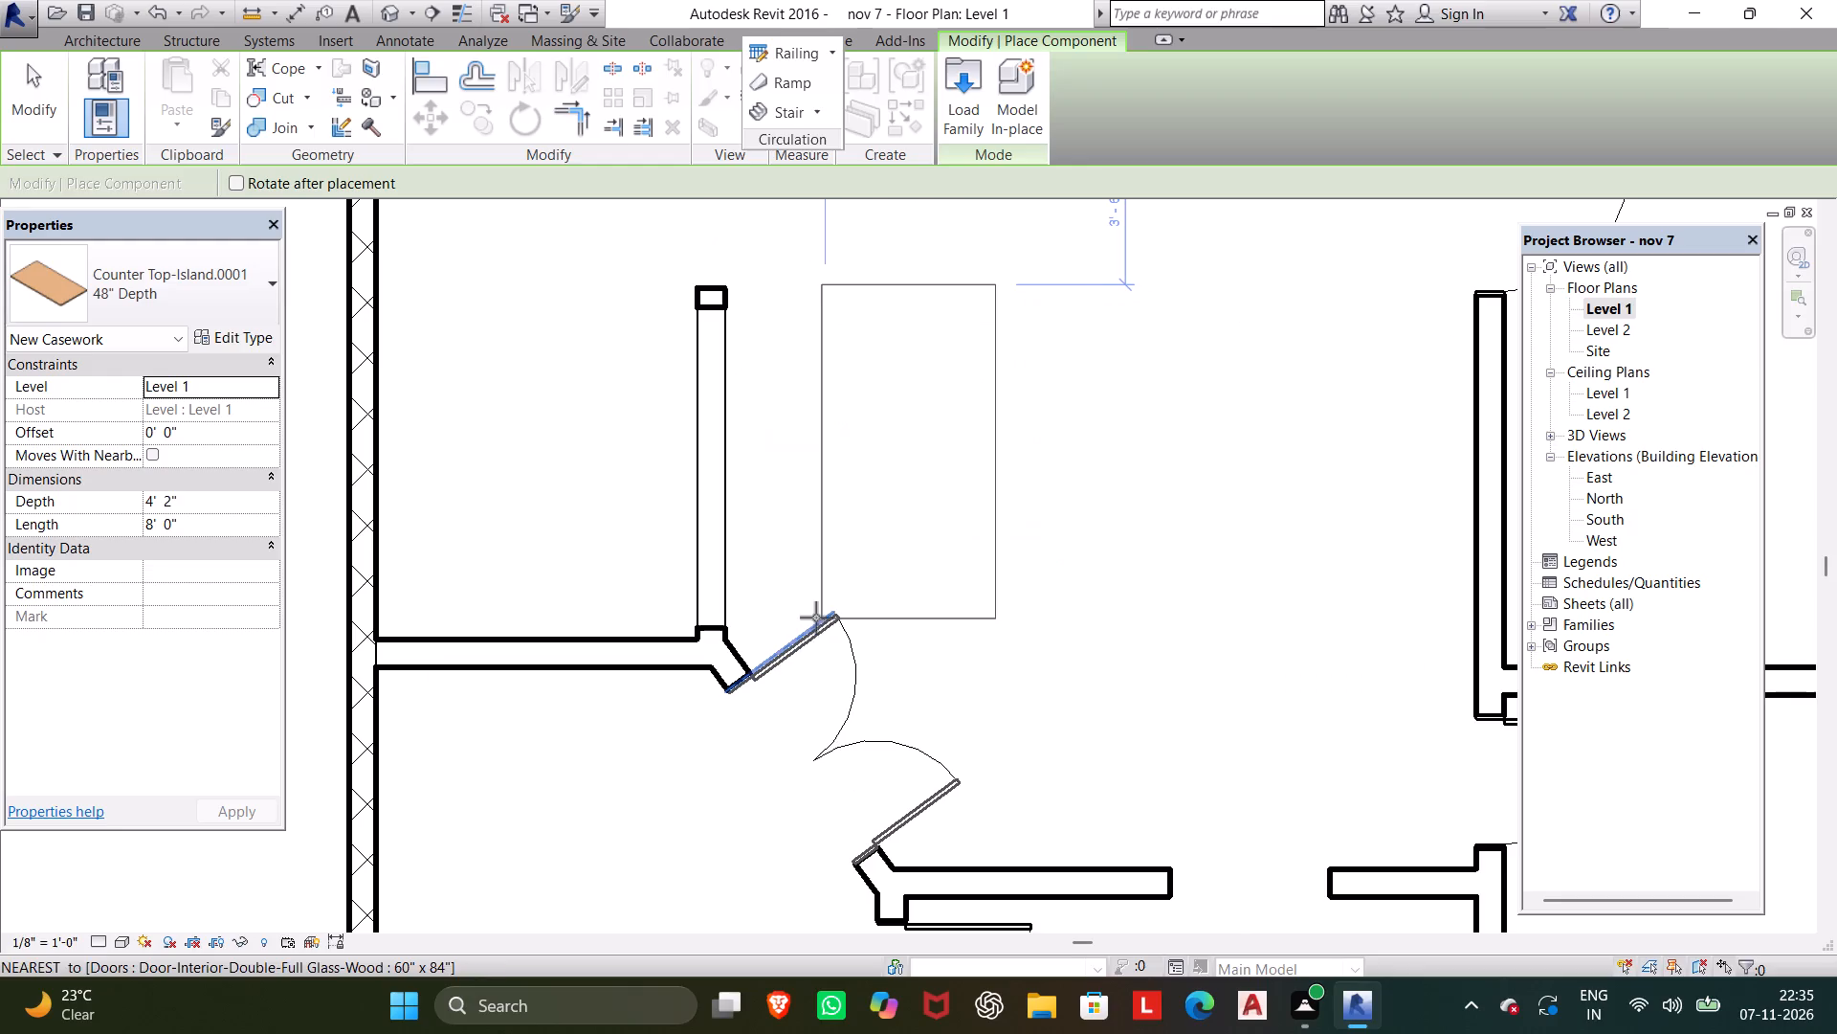
{"action": "scroll", "coordinate": [730, 609], "scroll_direction": "up", "scroll_amount": 3}
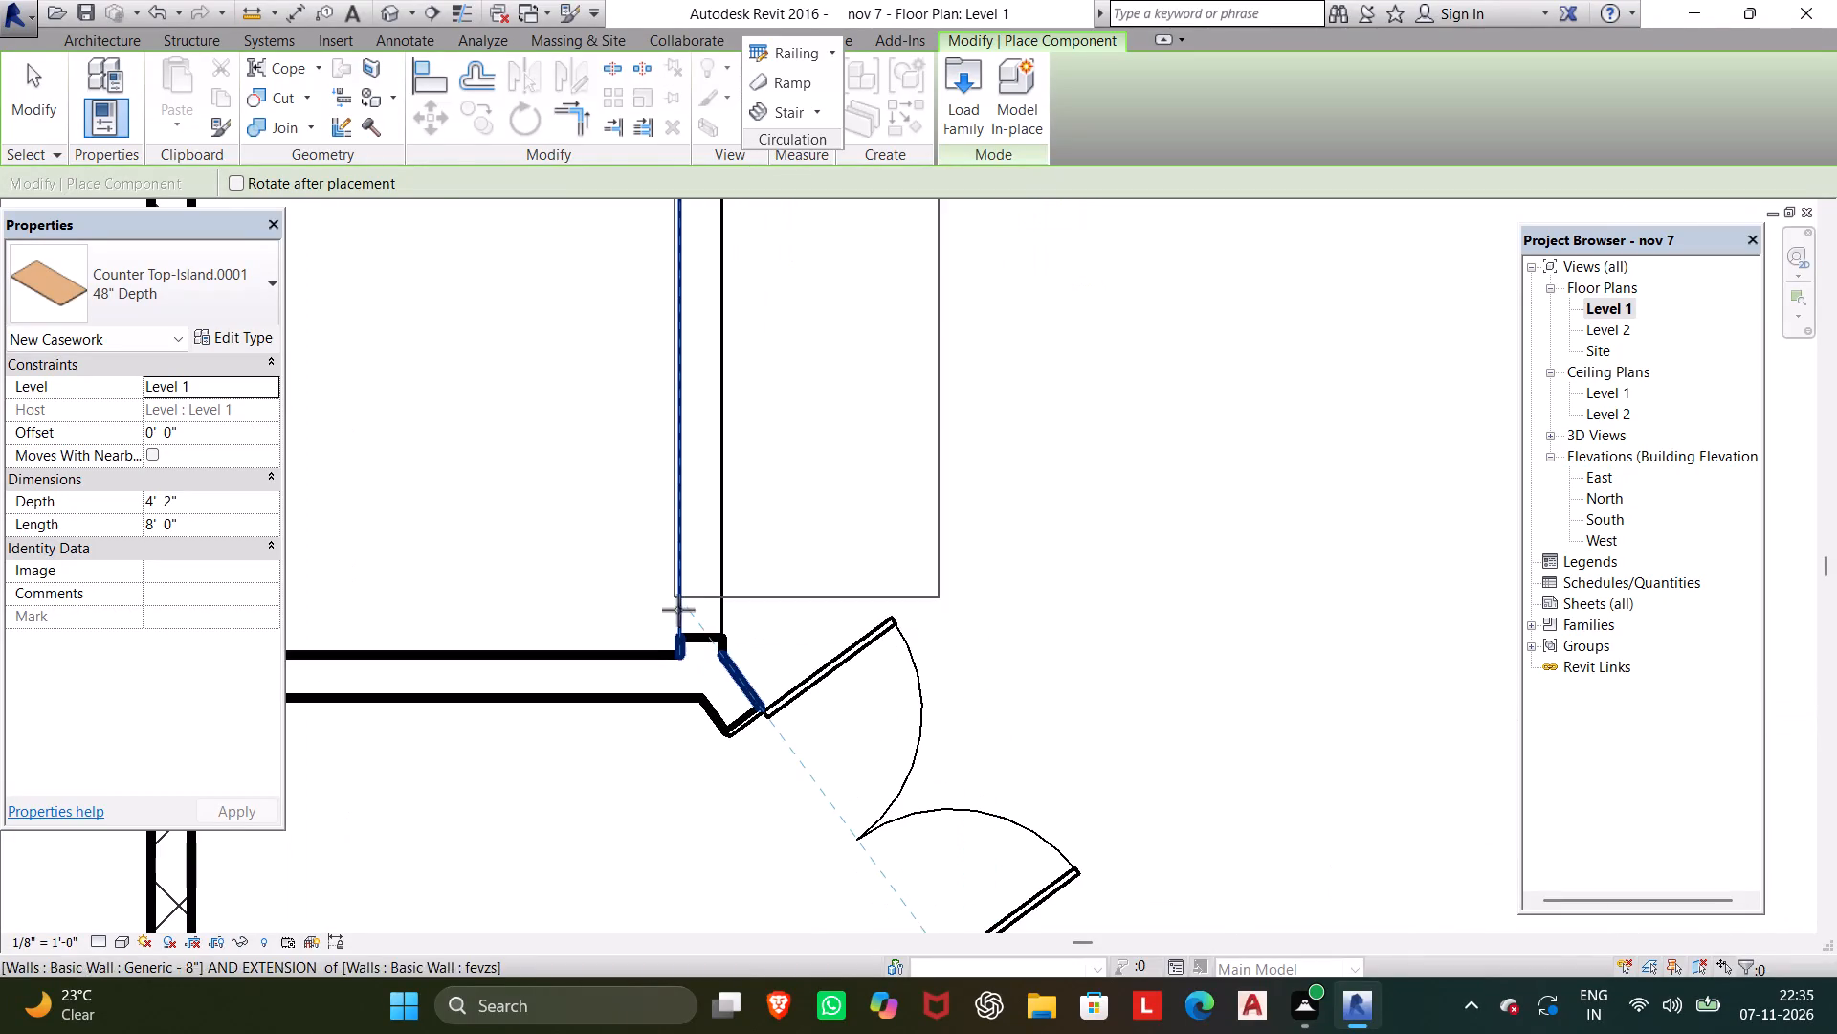
{"action": "left_click", "coordinate": [205, 418]}
{"action": "left_click", "coordinate": [206, 429]}
{"action": "left_click_drag", "start_coordinate": [206, 429], "coordinate": [0, 433]}
{"action": "left_click", "coordinate": [206, 419]}
{"action": "left_click_drag", "start_coordinate": [206, 421], "coordinate": [206, 431]}
{"action": "left_click", "coordinate": [206, 431]}
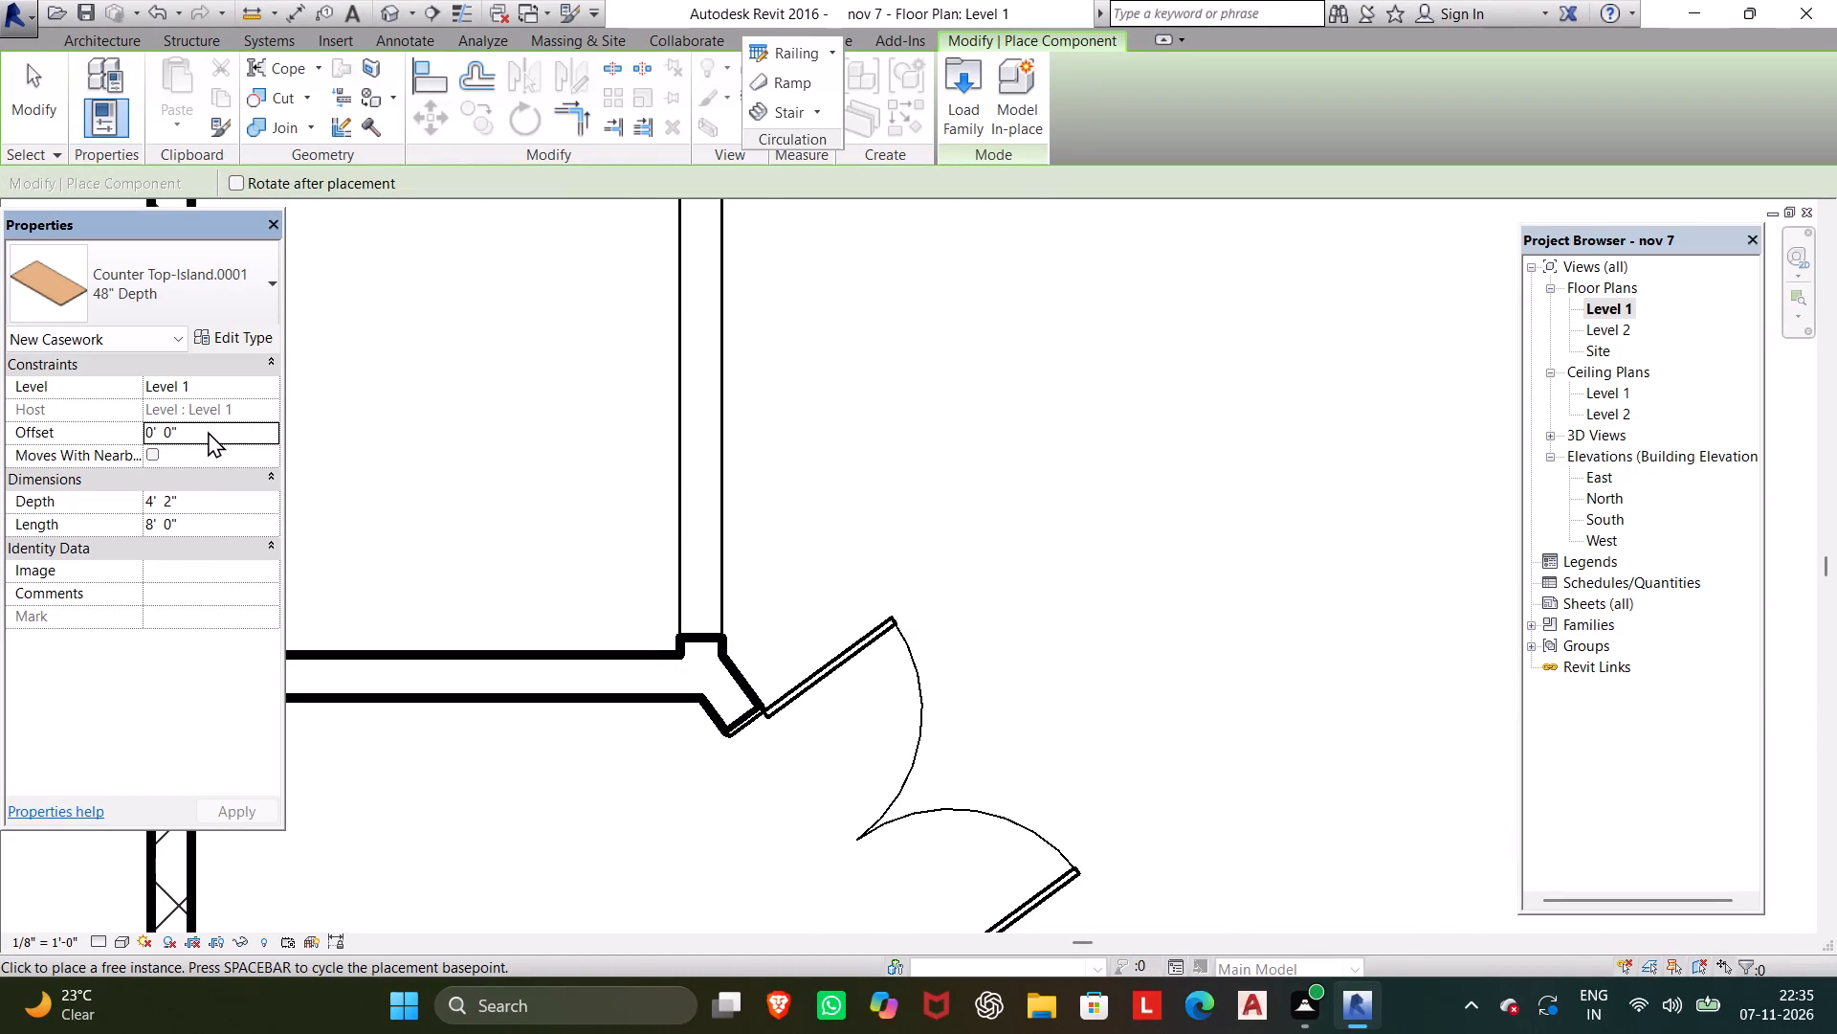
{"action": "left_click_drag", "start_coordinate": [207, 431], "coordinate": [100, 434]}
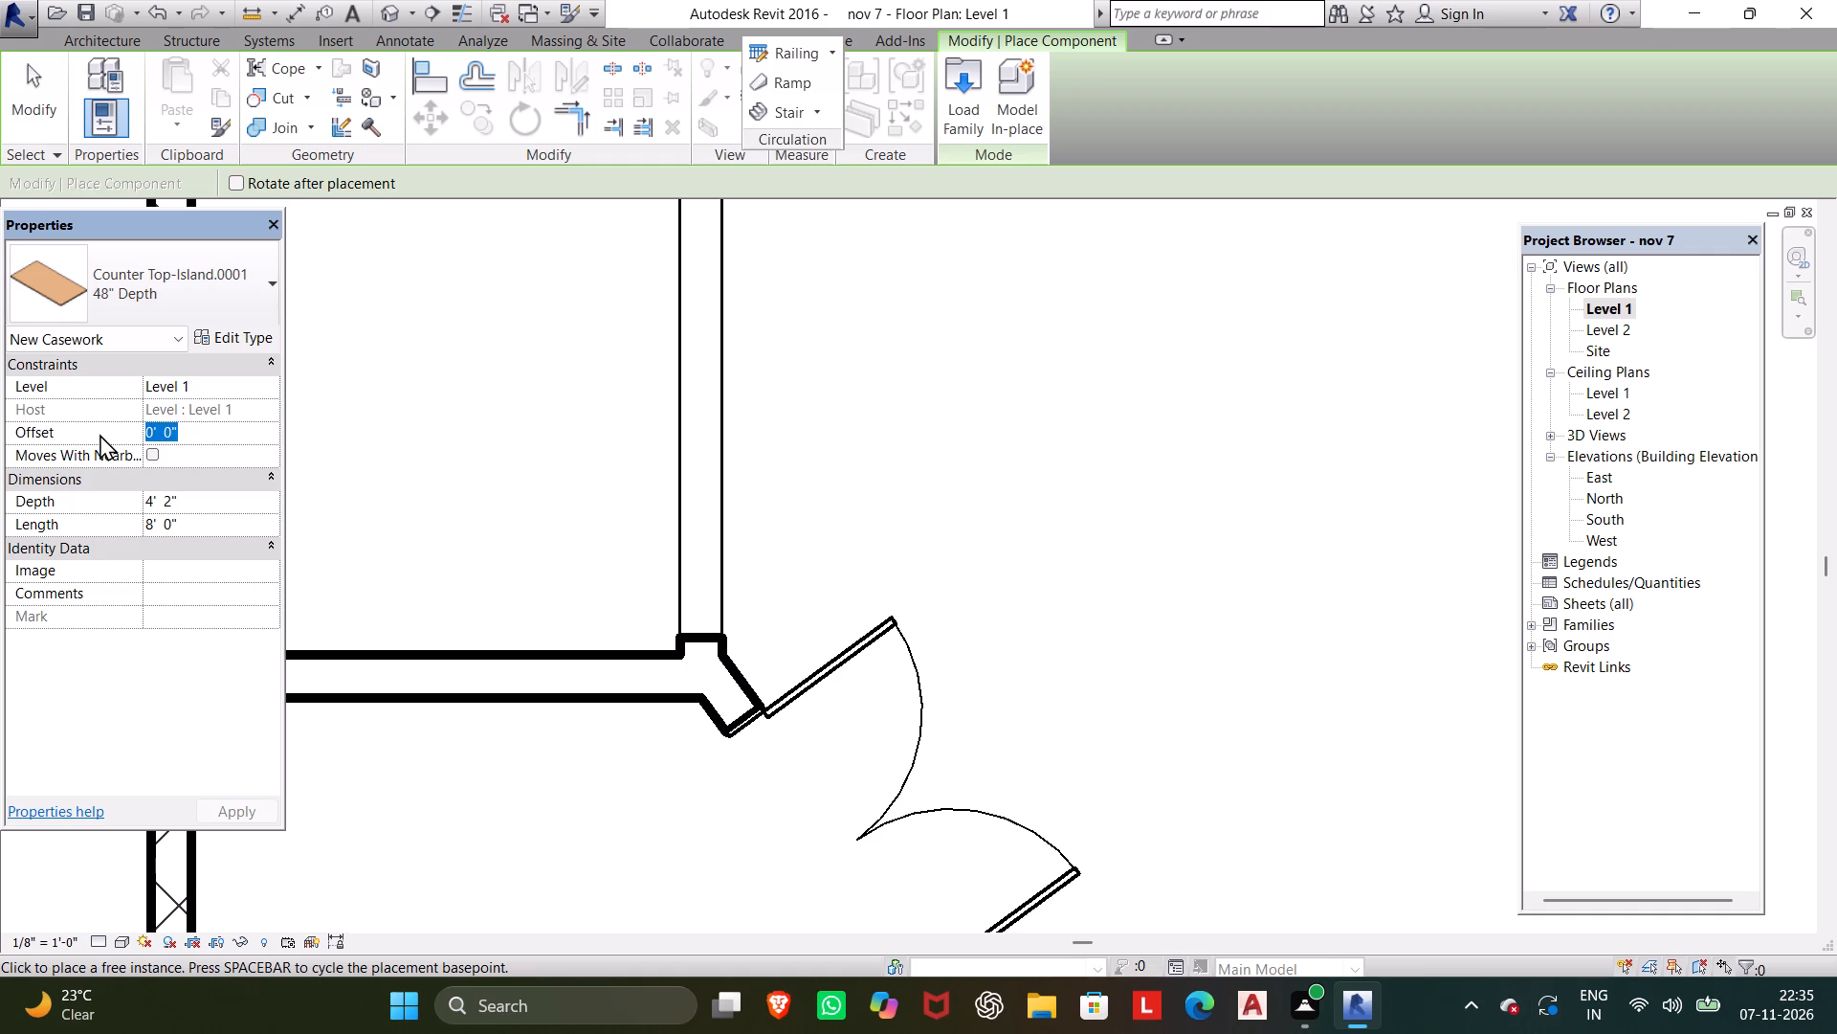
{"action": "key", "text": "3"}
{"action": "key", "text": "apostrophe"}
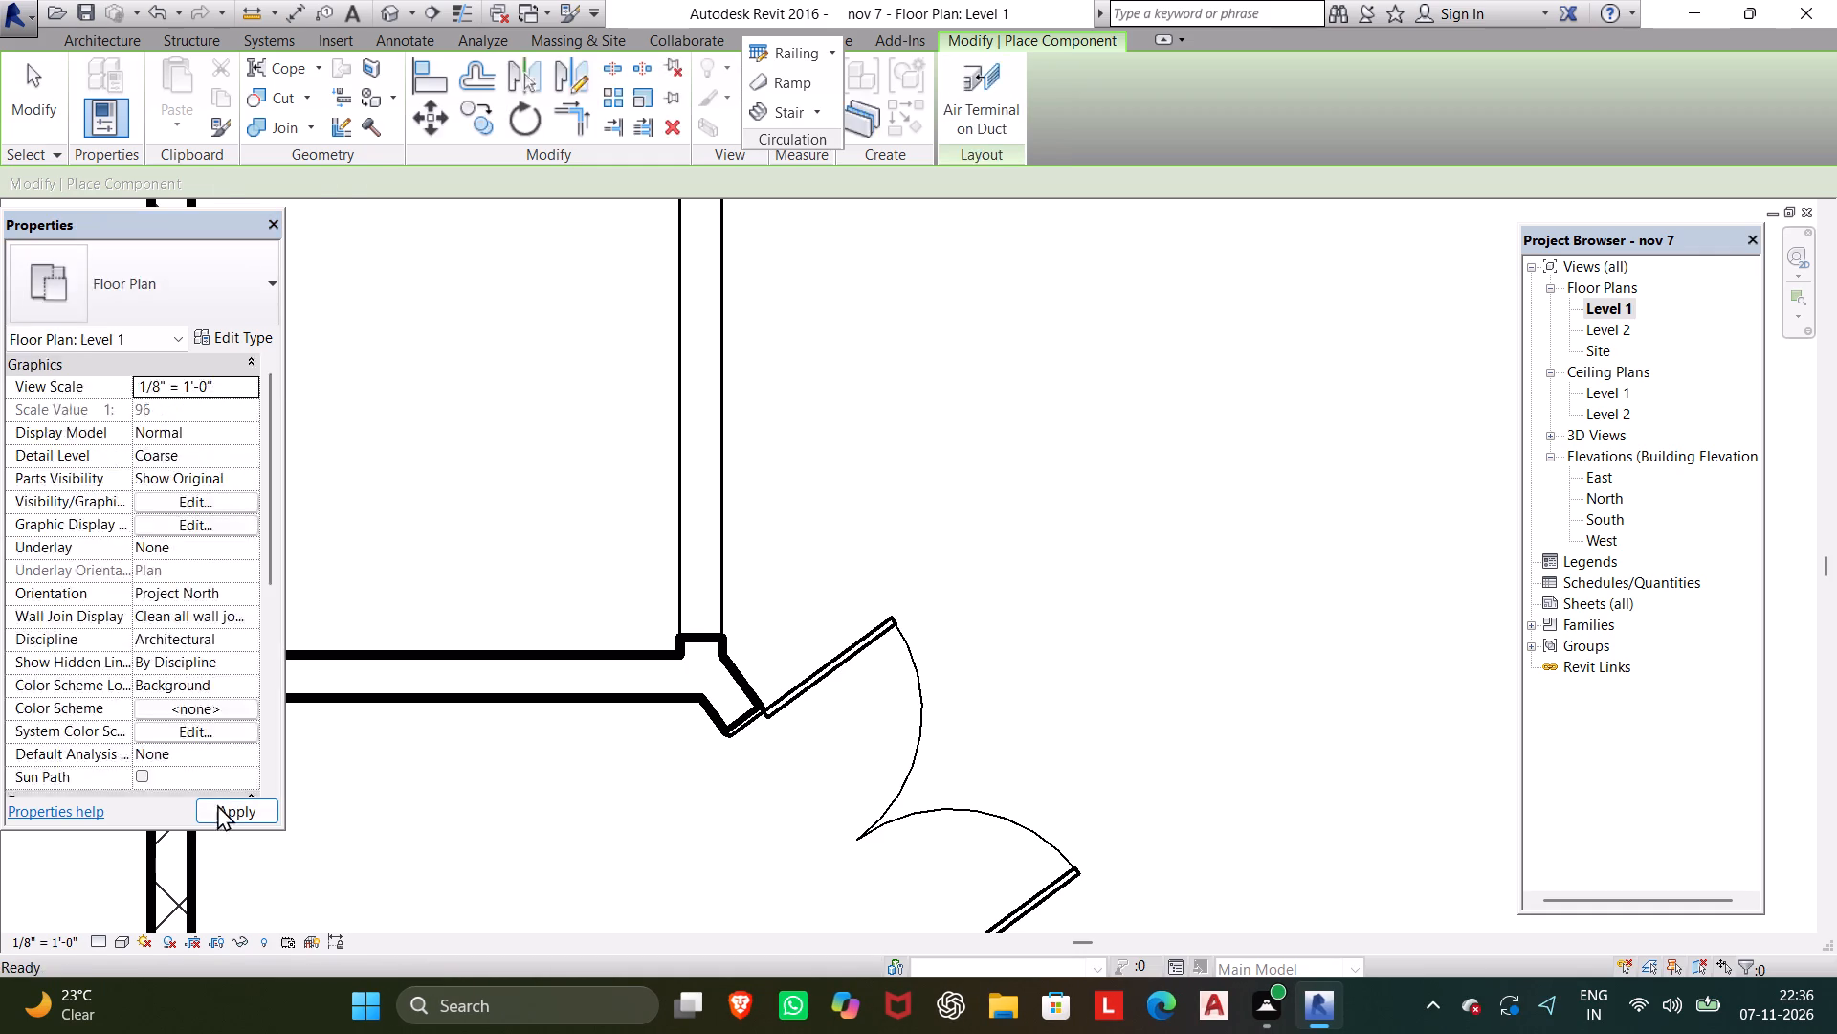
{"action": "left_click", "coordinate": [228, 819]}
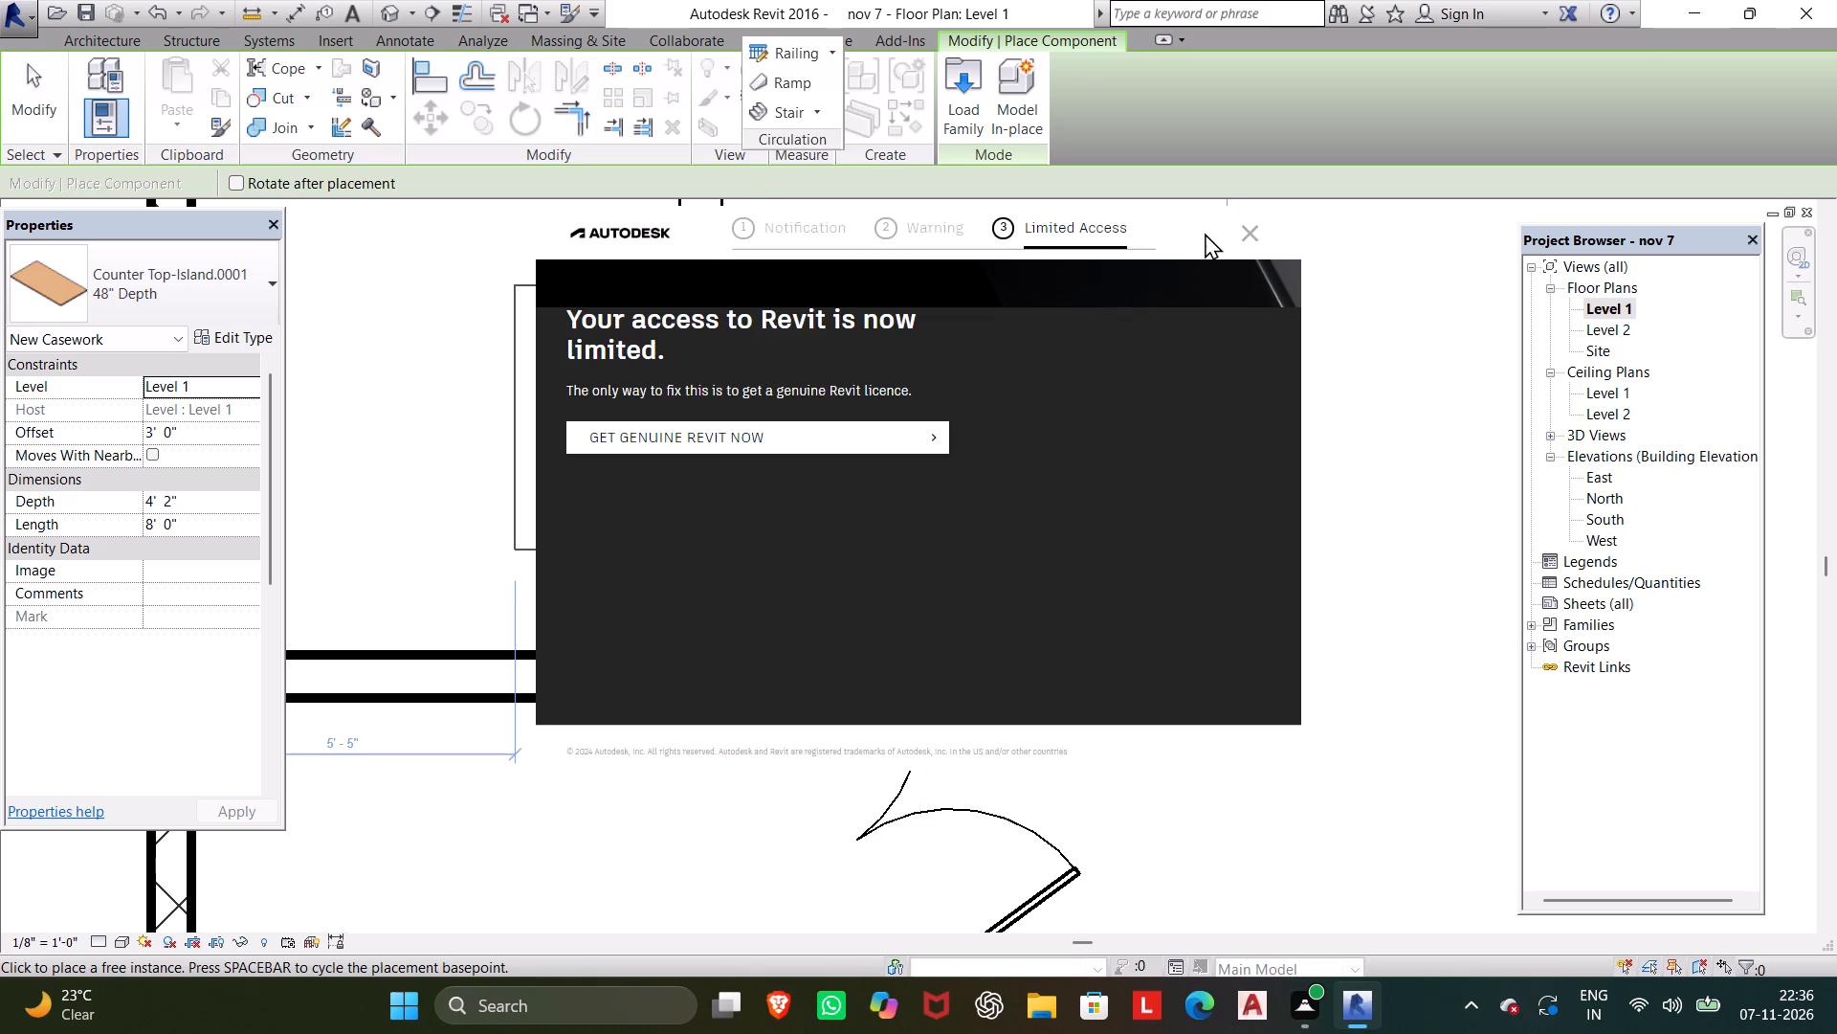
{"action": "left_click", "coordinate": [1256, 228]}
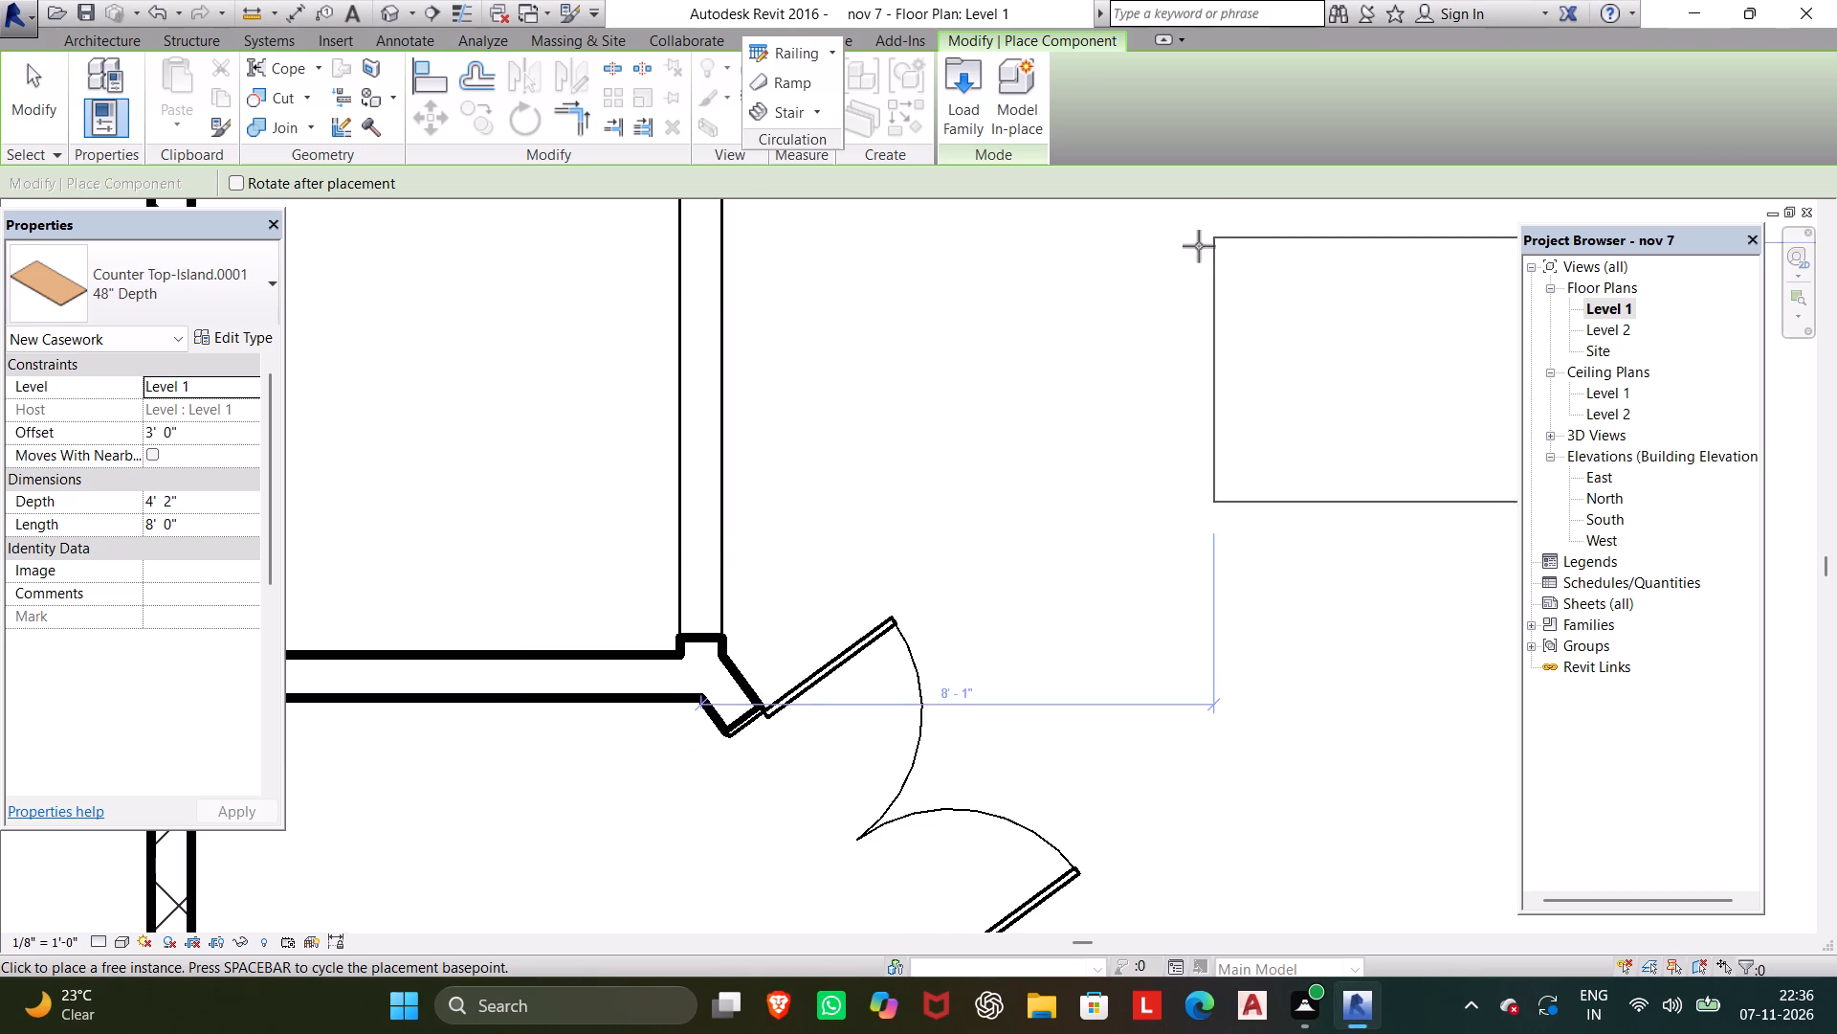
Place the countertop rotated parallel to the partition with the rectangular opening, inside the room with its end near the double door.
{"action": "key", "text": "space"}
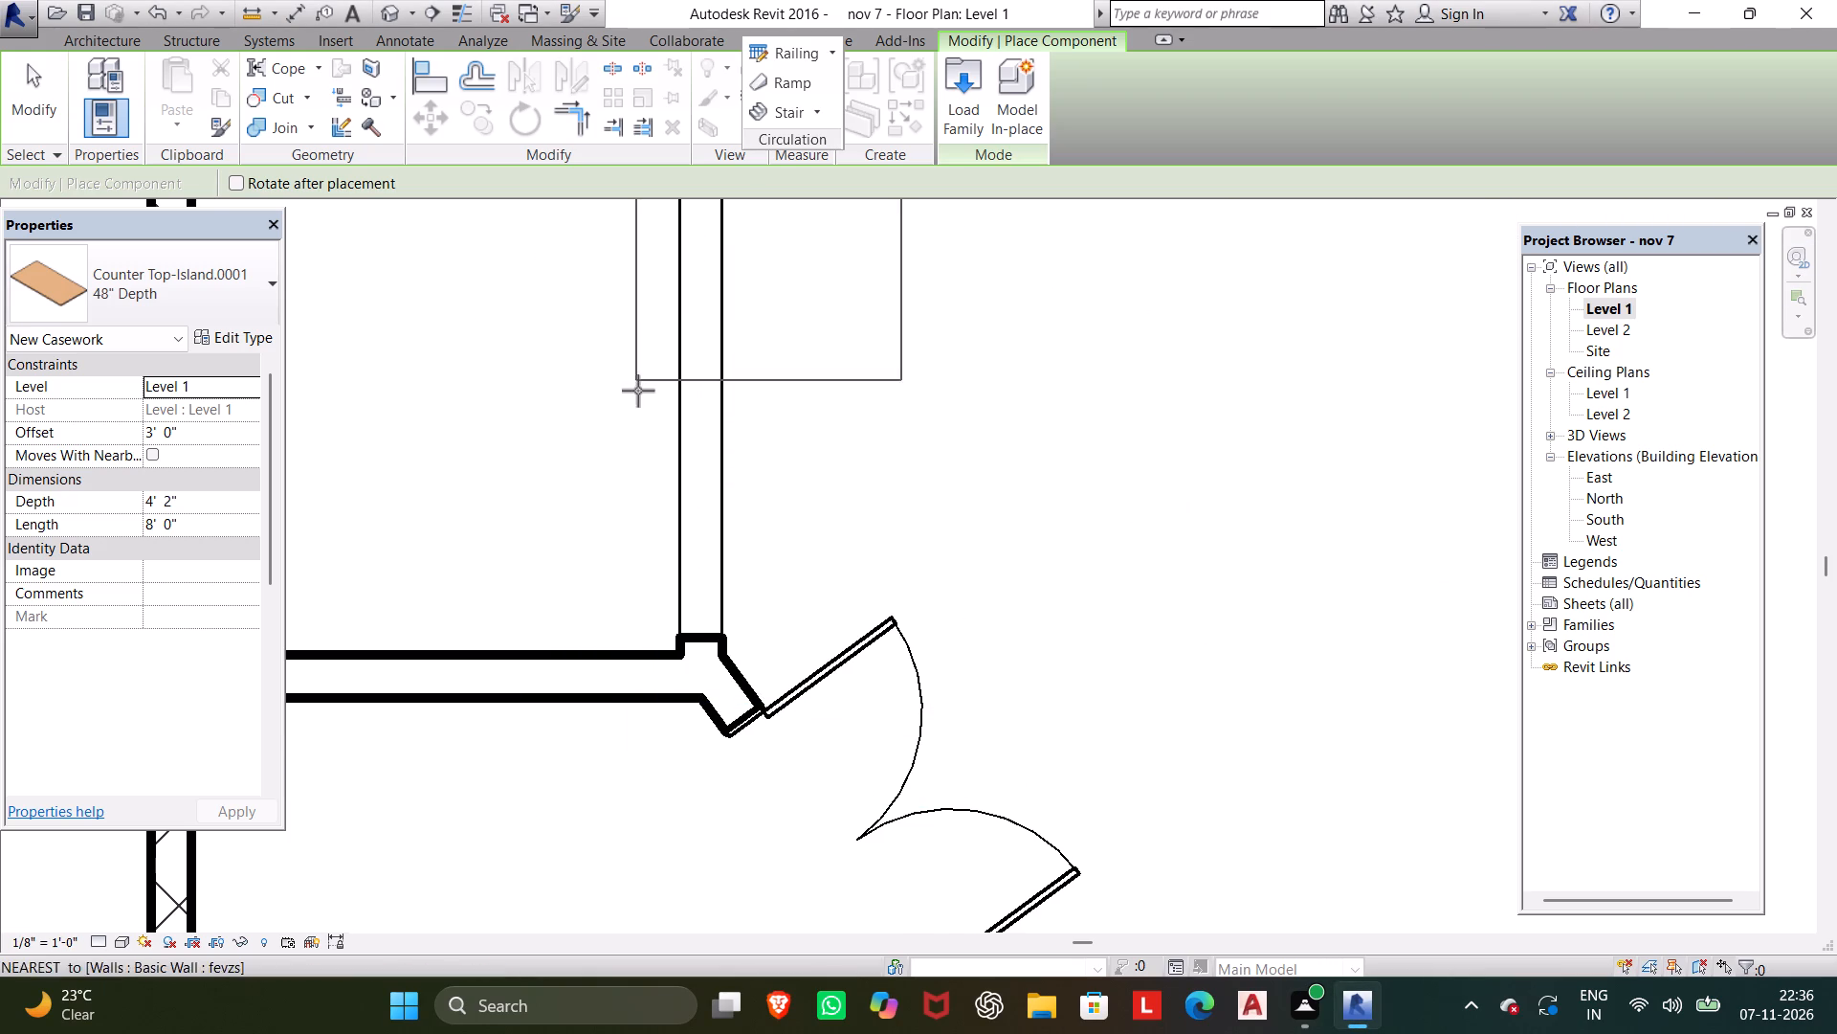
{"action": "scroll", "coordinate": [615, 433], "scroll_direction": "down", "scroll_amount": 2}
{"action": "scroll", "coordinate": [540, 591], "scroll_direction": "up", "scroll_amount": 4}
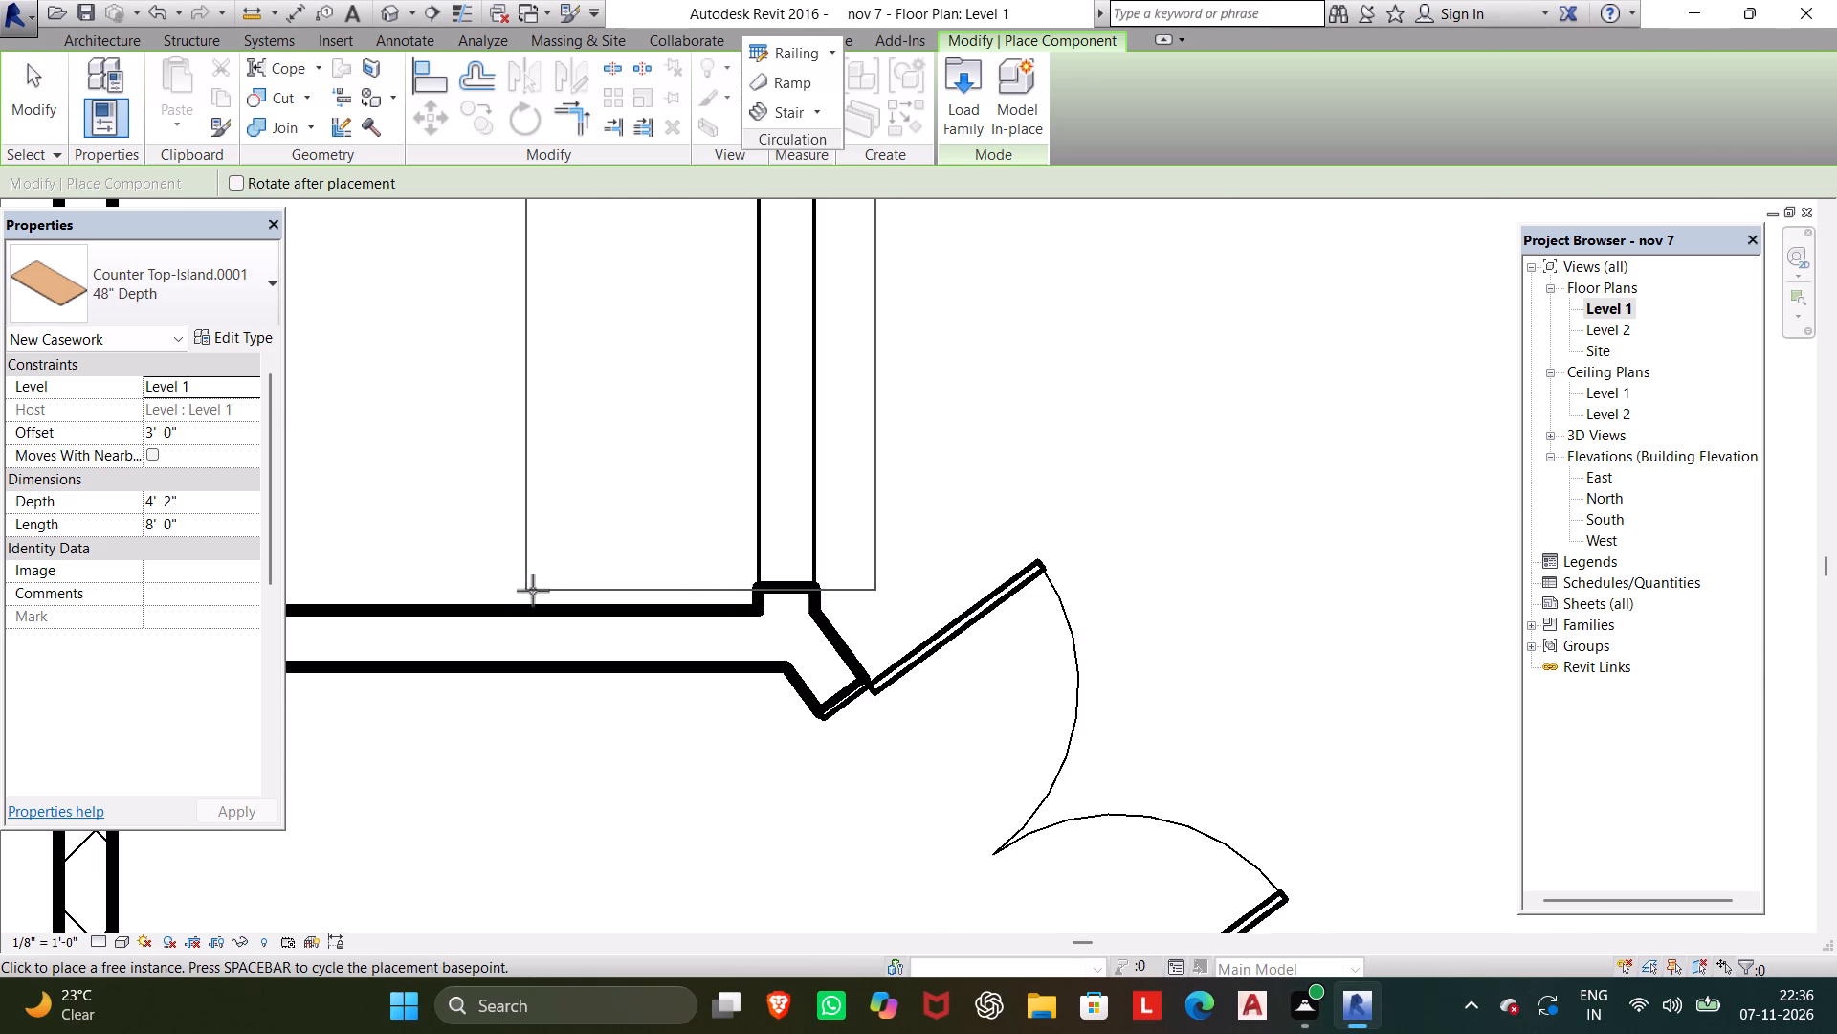
{"action": "scroll", "coordinate": [533, 591], "scroll_direction": "up", "scroll_amount": 1}
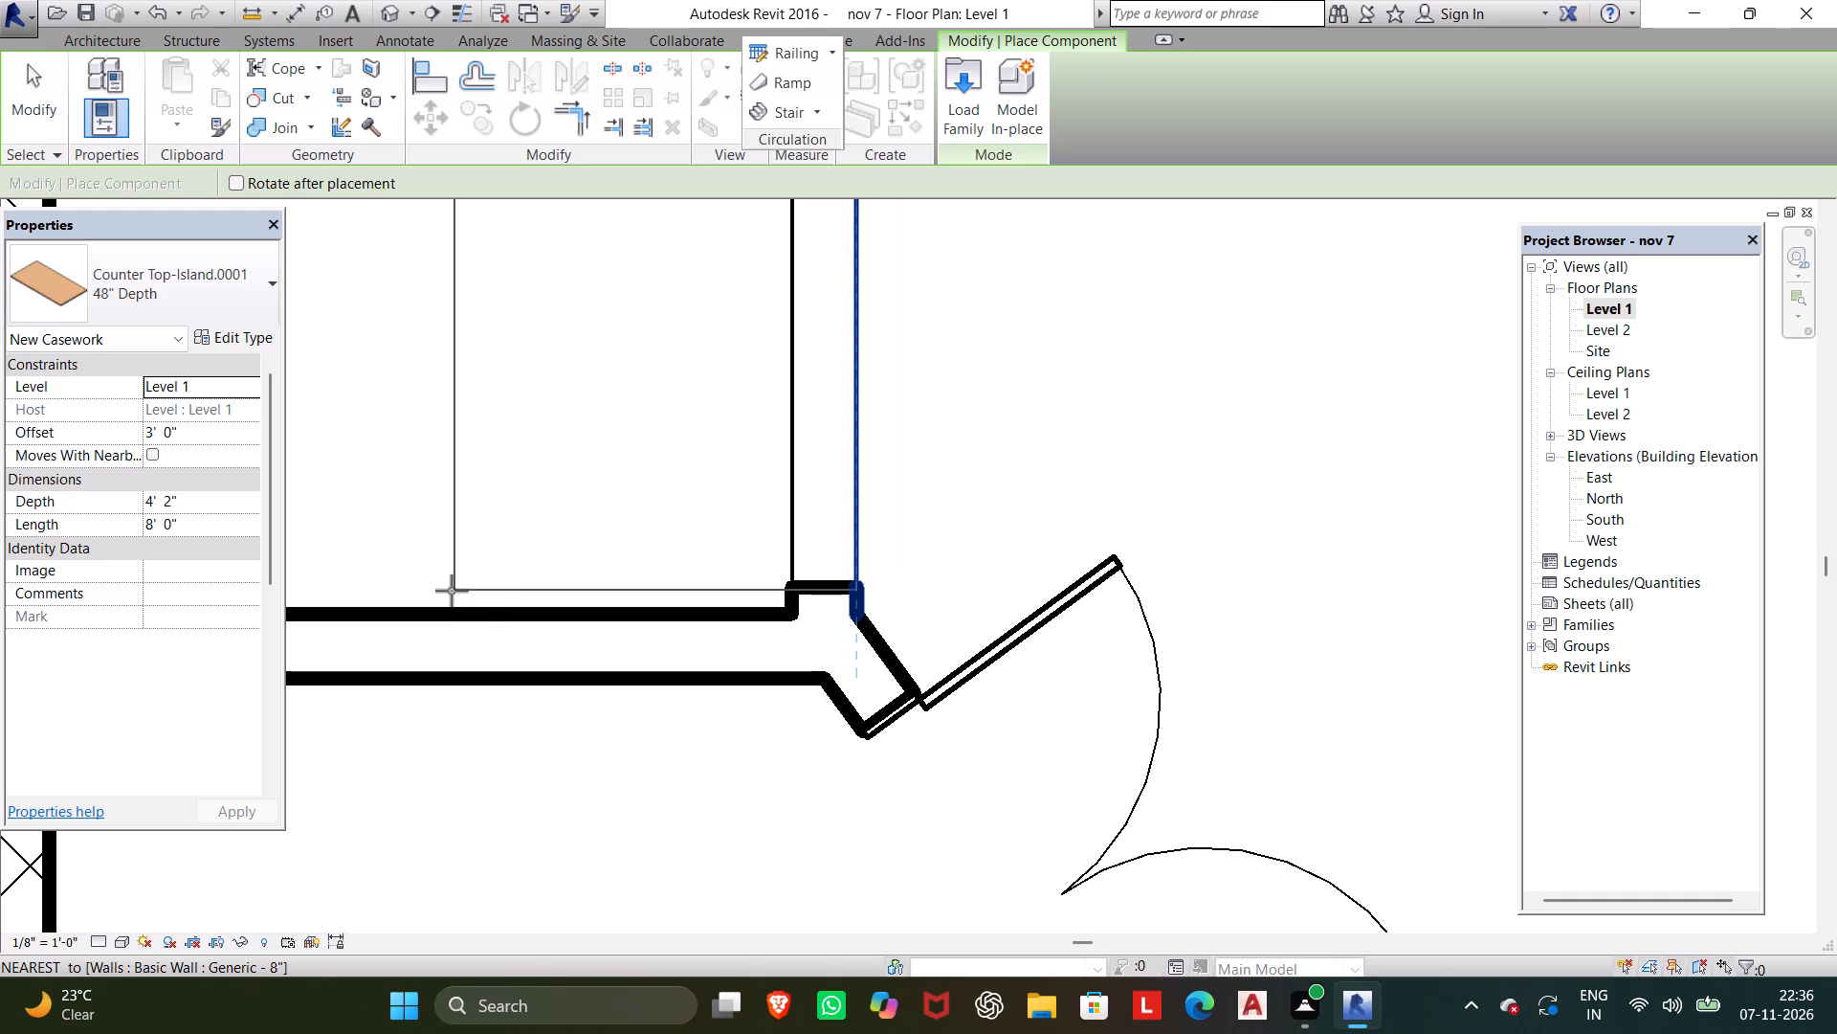
{"action": "middle_click", "coordinate": [452, 591]}
{"action": "left_click", "coordinate": [452, 591]}
{"action": "scroll", "coordinate": [527, 599], "scroll_direction": "down", "scroll_amount": 3}
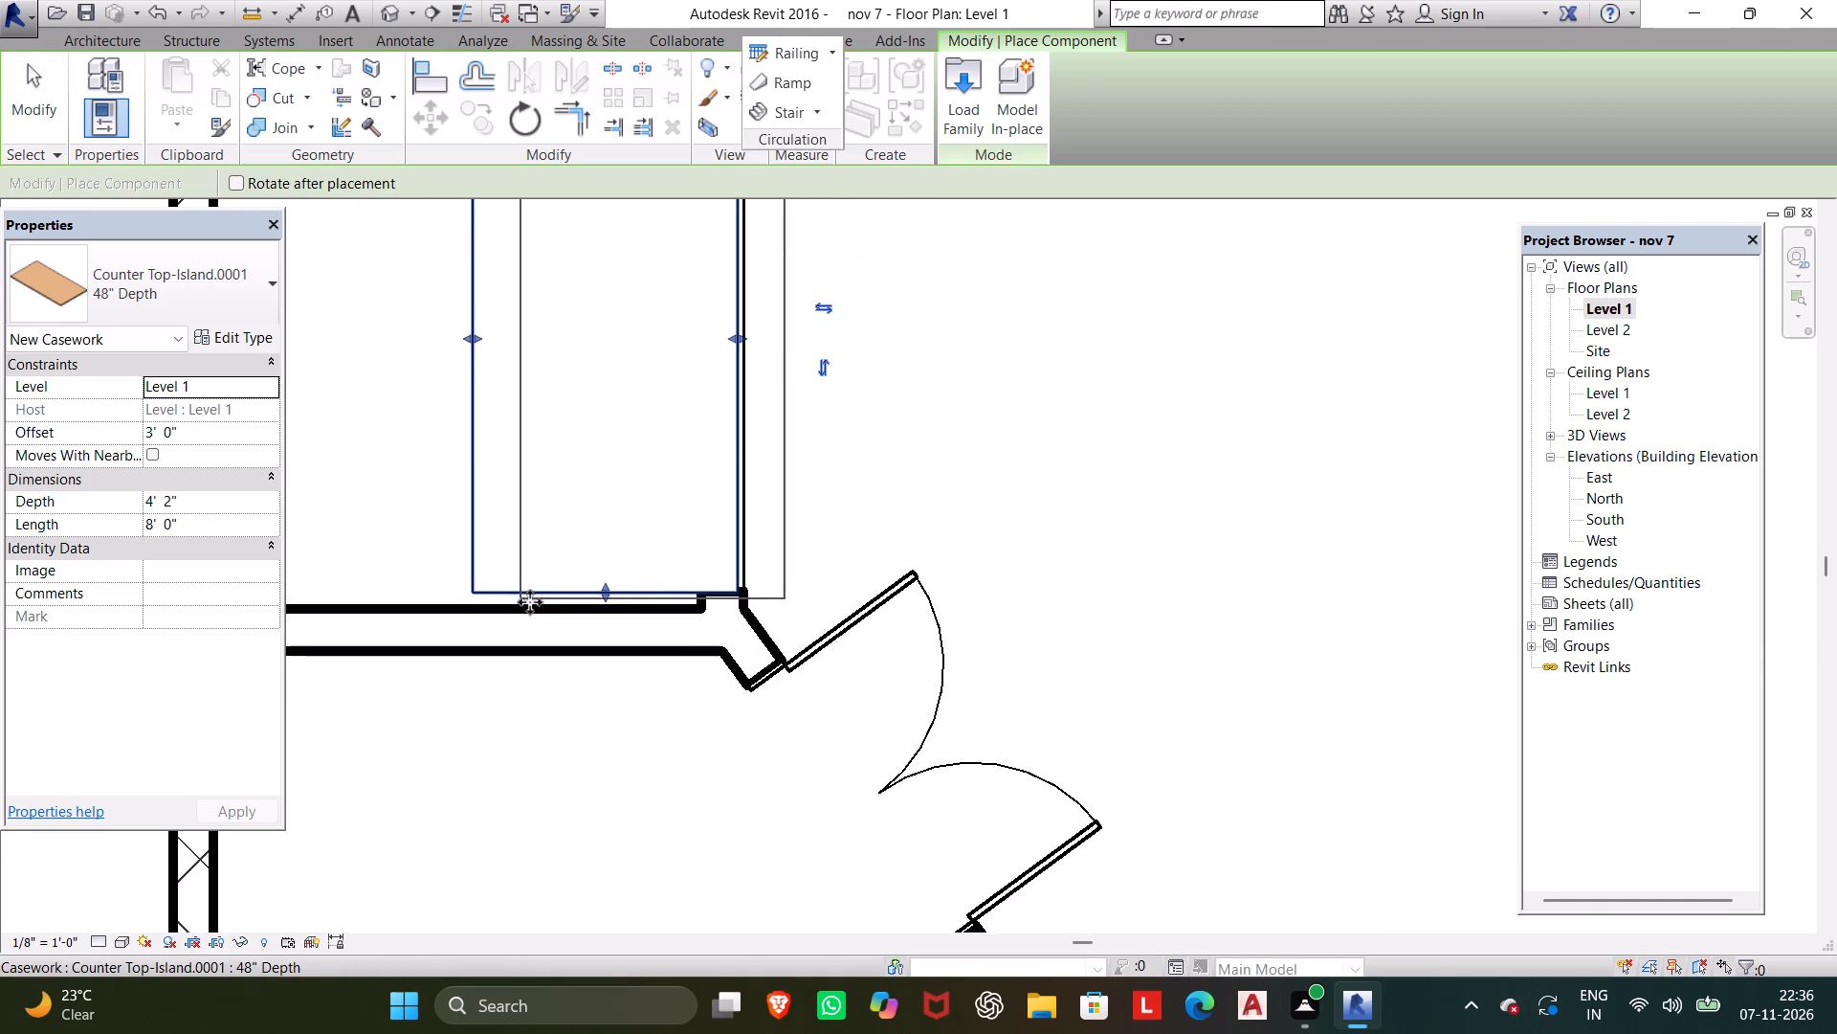
{"action": "scroll", "coordinate": [530, 602], "scroll_direction": "down", "scroll_amount": 3}
{"action": "key", "text": "Escape"}
{"action": "key", "text": "Escape"}
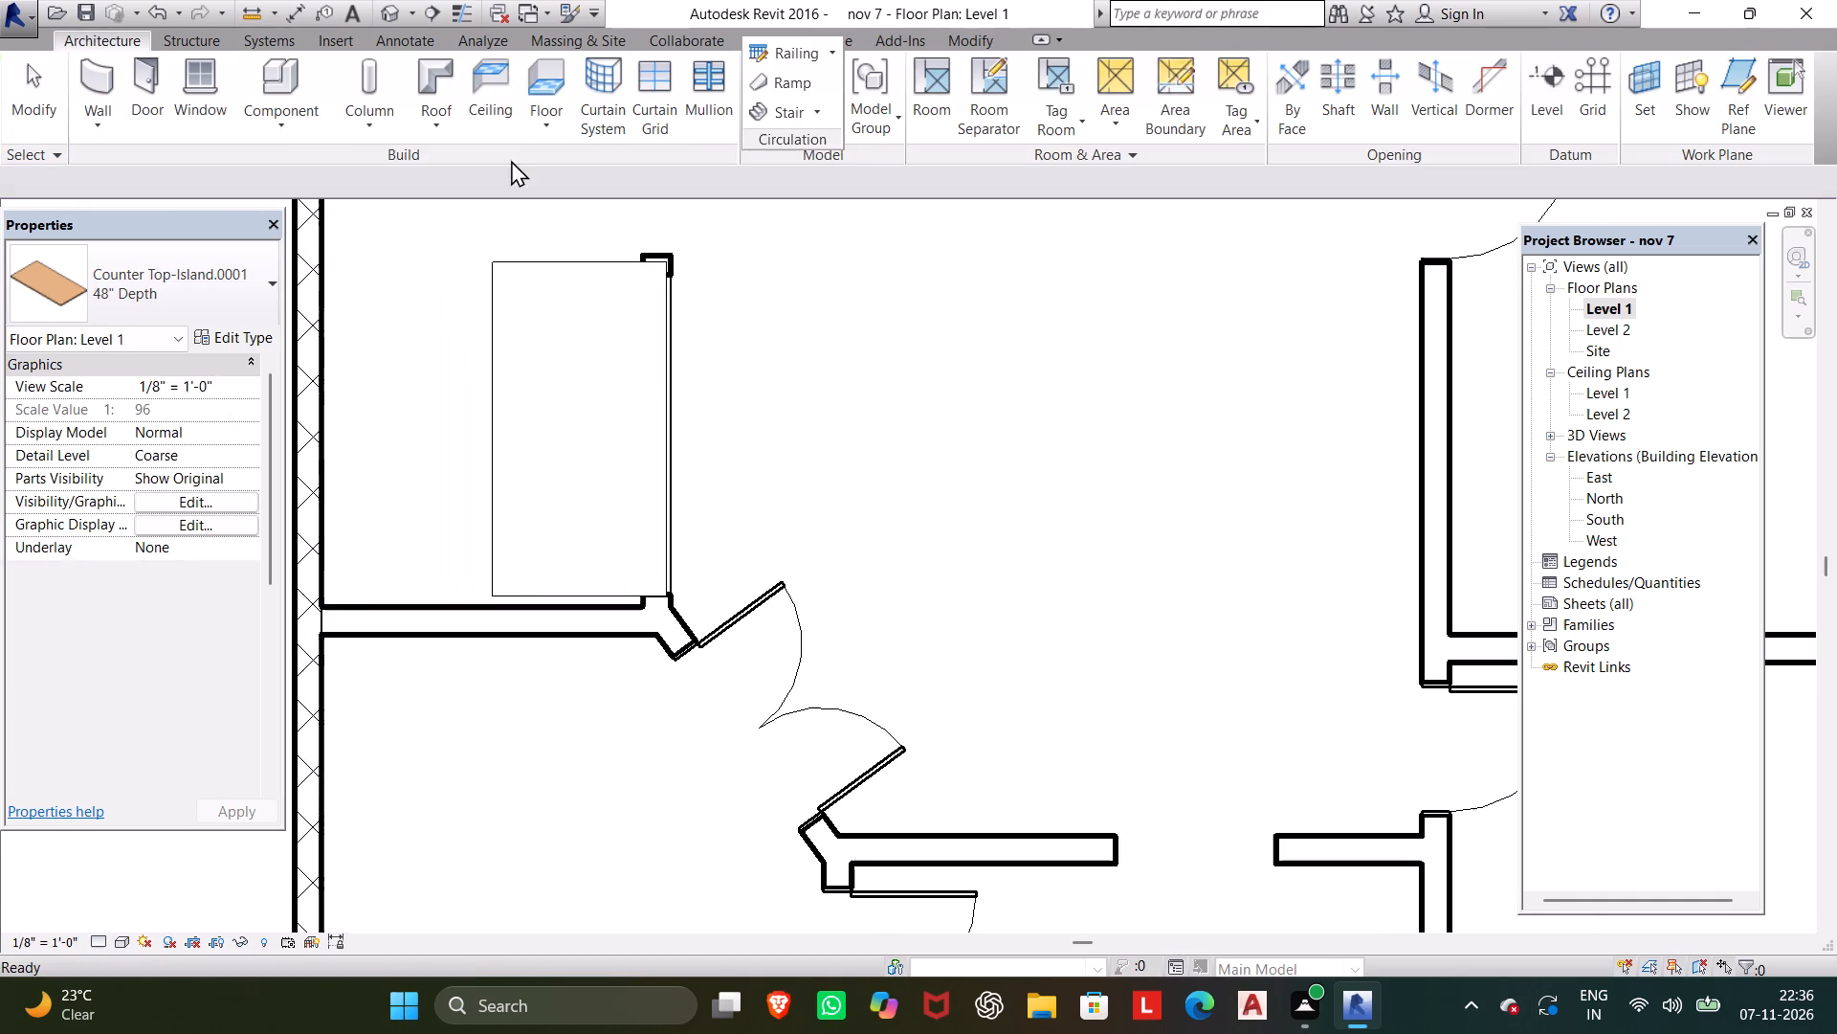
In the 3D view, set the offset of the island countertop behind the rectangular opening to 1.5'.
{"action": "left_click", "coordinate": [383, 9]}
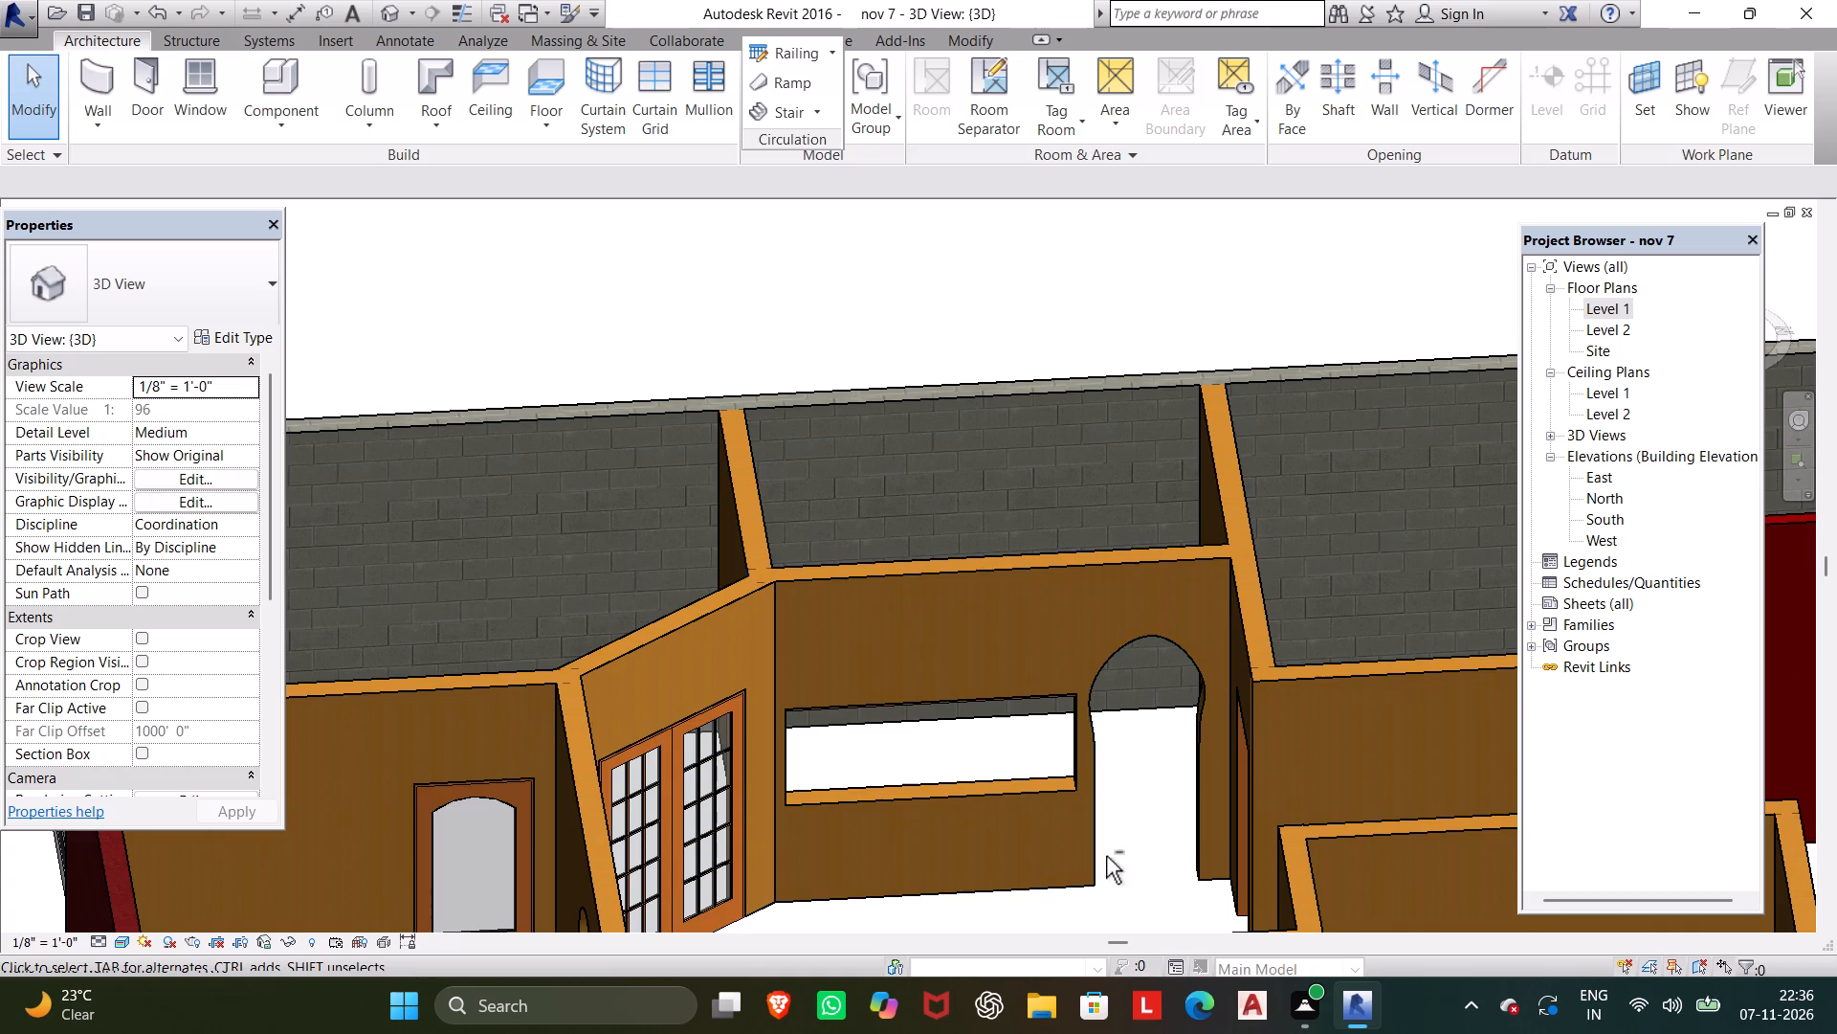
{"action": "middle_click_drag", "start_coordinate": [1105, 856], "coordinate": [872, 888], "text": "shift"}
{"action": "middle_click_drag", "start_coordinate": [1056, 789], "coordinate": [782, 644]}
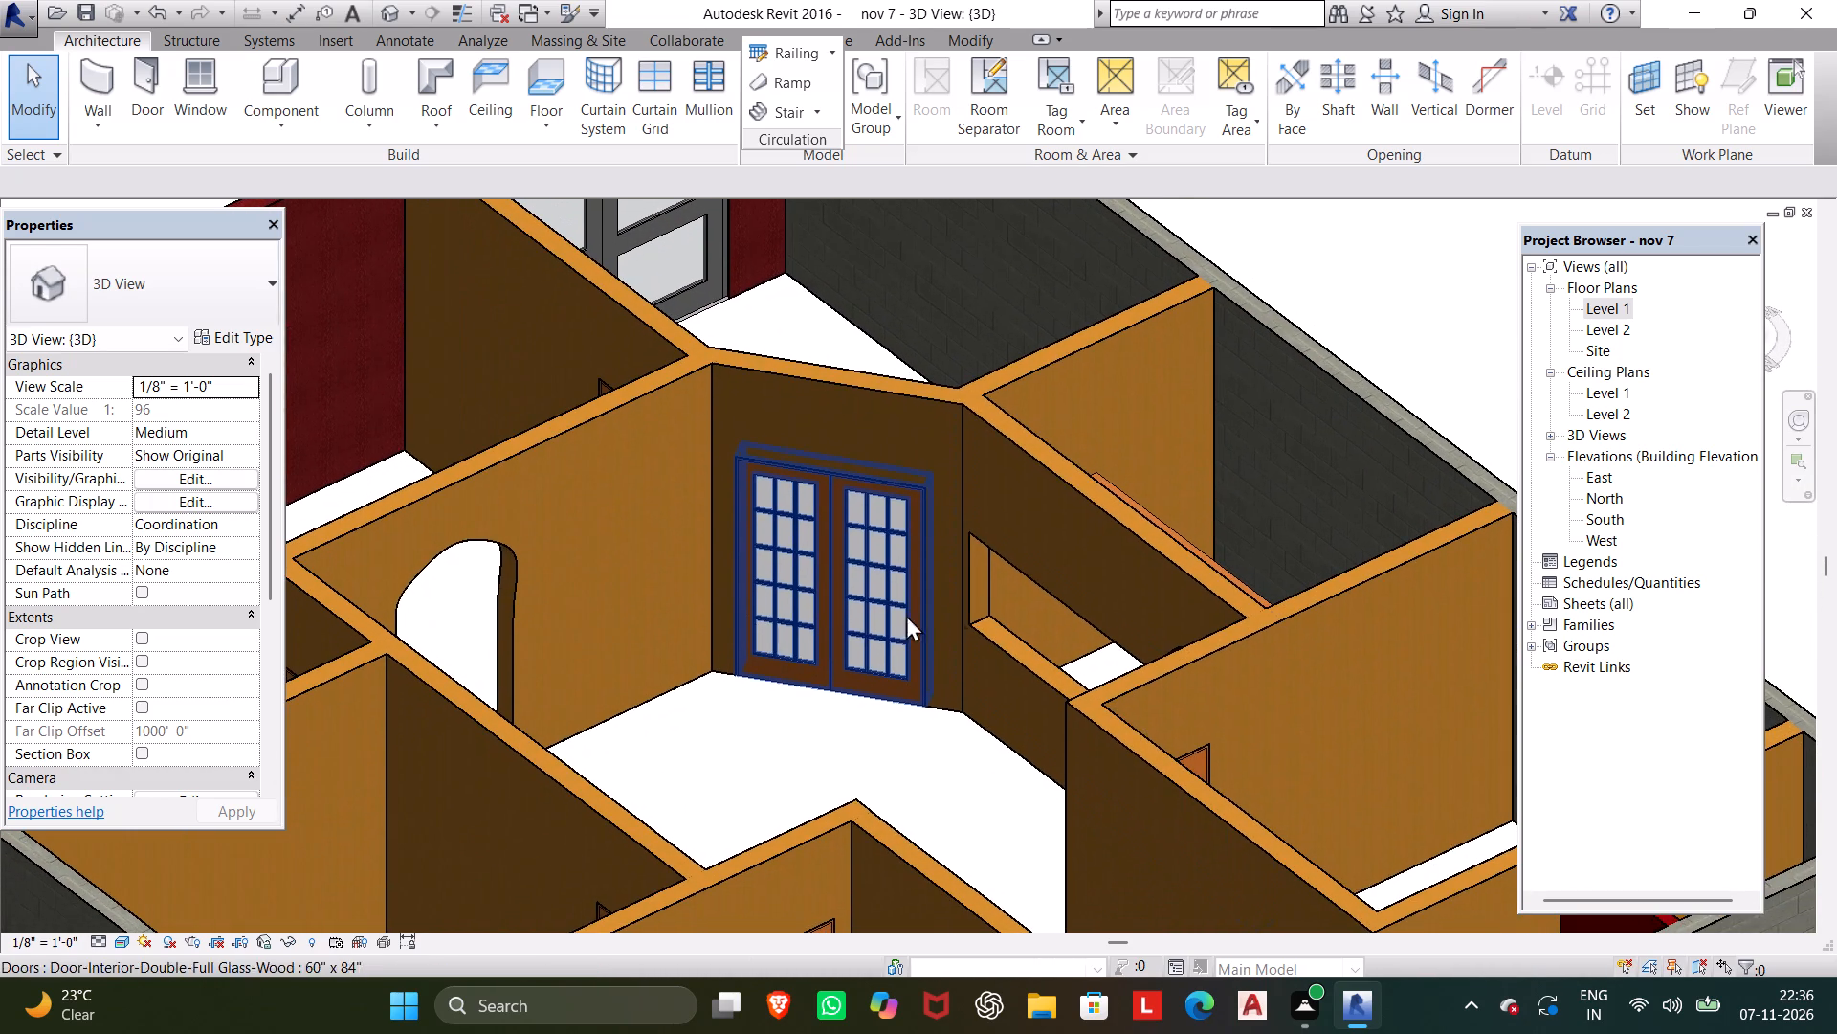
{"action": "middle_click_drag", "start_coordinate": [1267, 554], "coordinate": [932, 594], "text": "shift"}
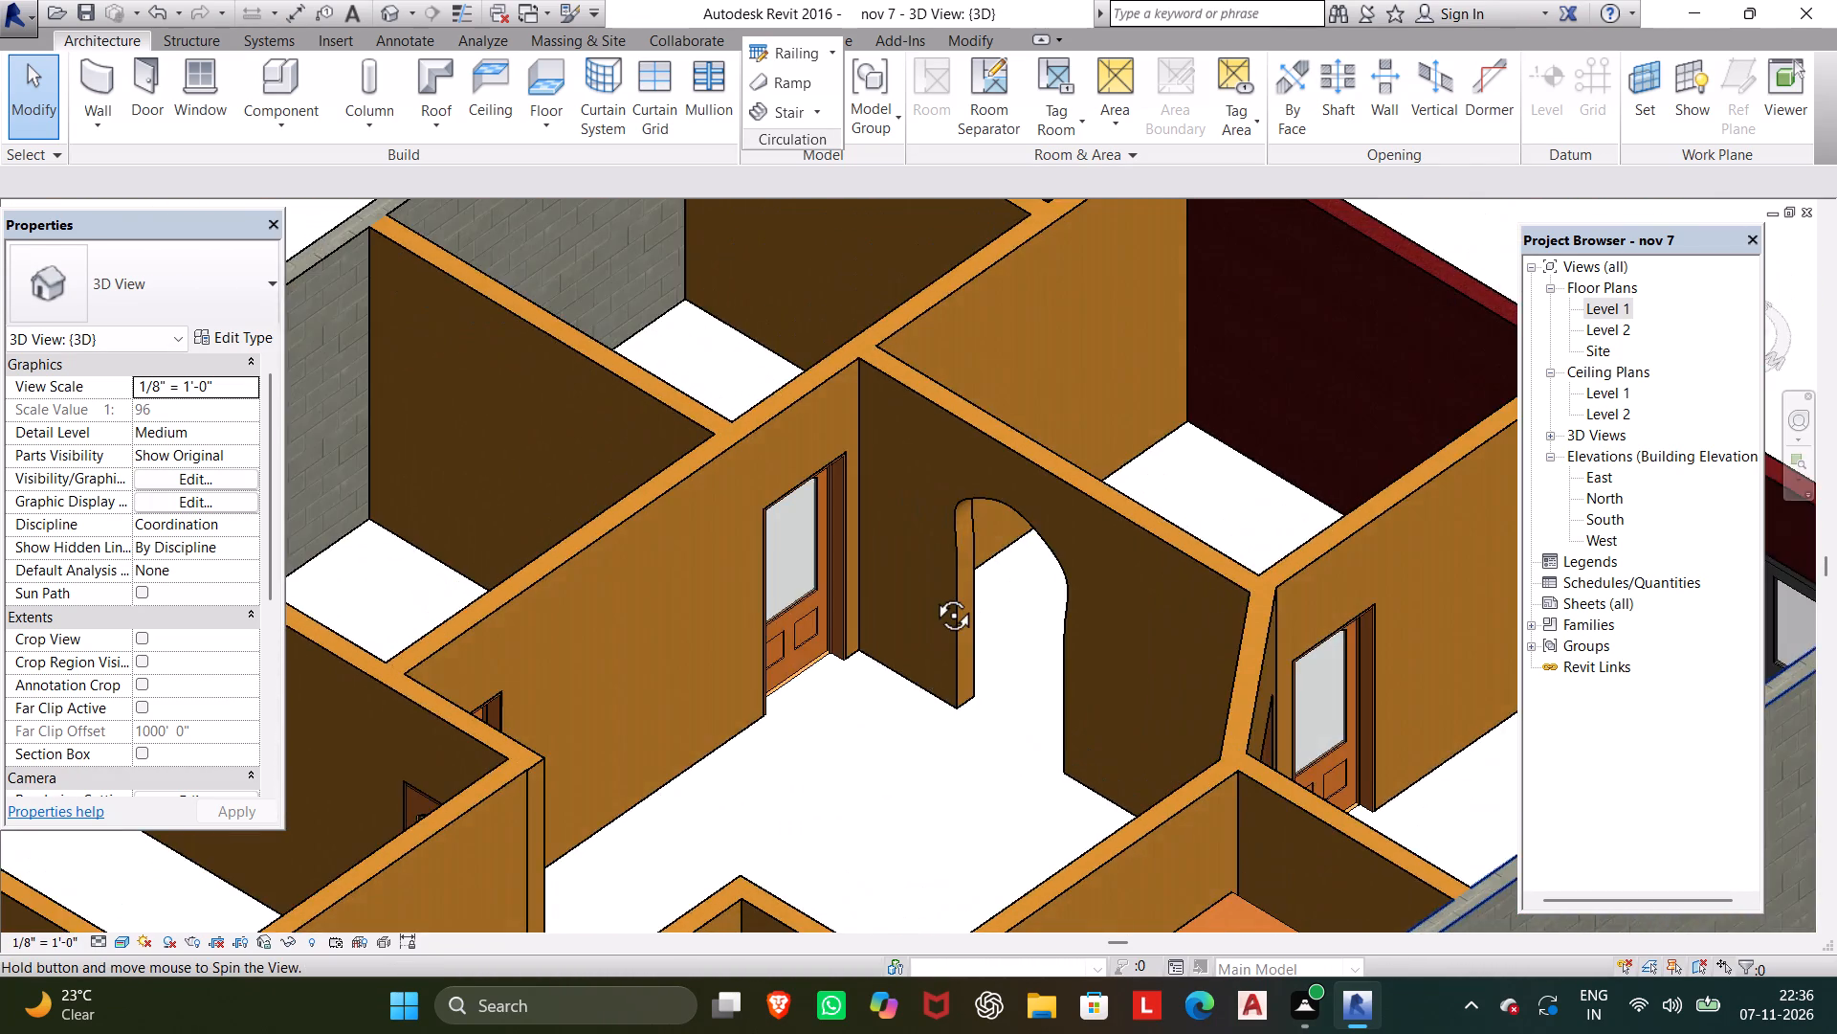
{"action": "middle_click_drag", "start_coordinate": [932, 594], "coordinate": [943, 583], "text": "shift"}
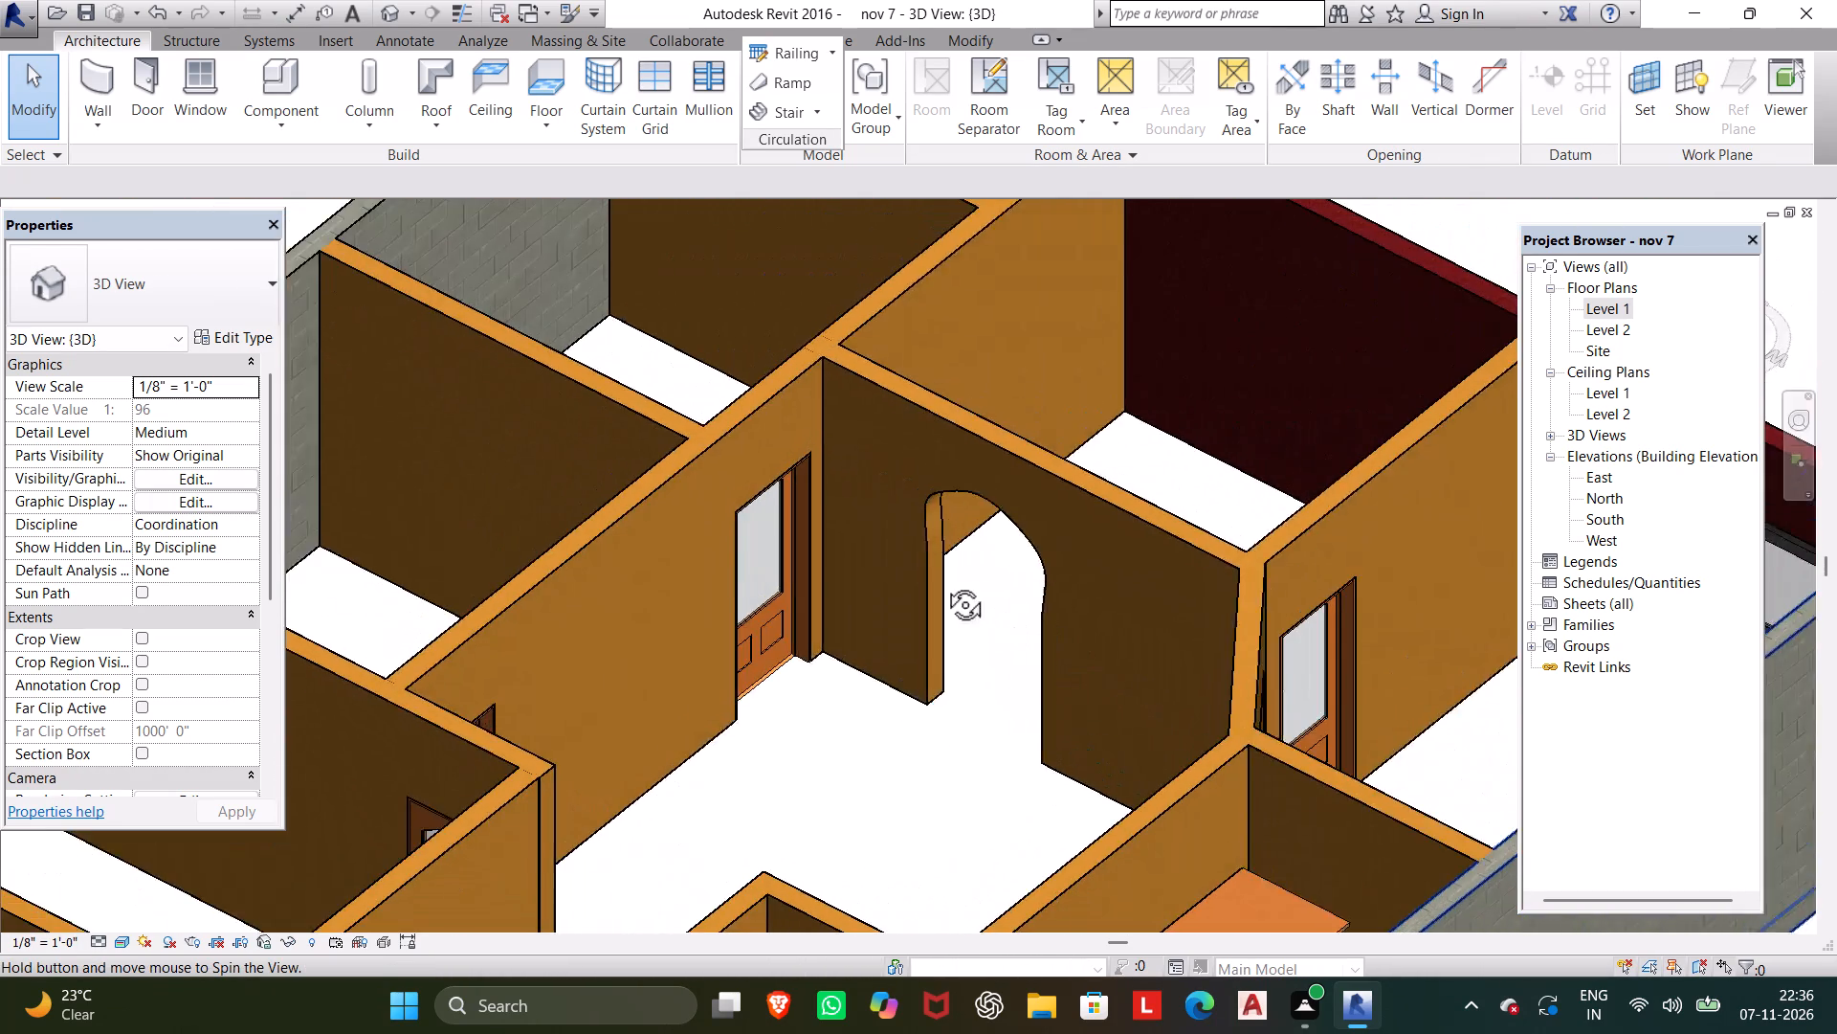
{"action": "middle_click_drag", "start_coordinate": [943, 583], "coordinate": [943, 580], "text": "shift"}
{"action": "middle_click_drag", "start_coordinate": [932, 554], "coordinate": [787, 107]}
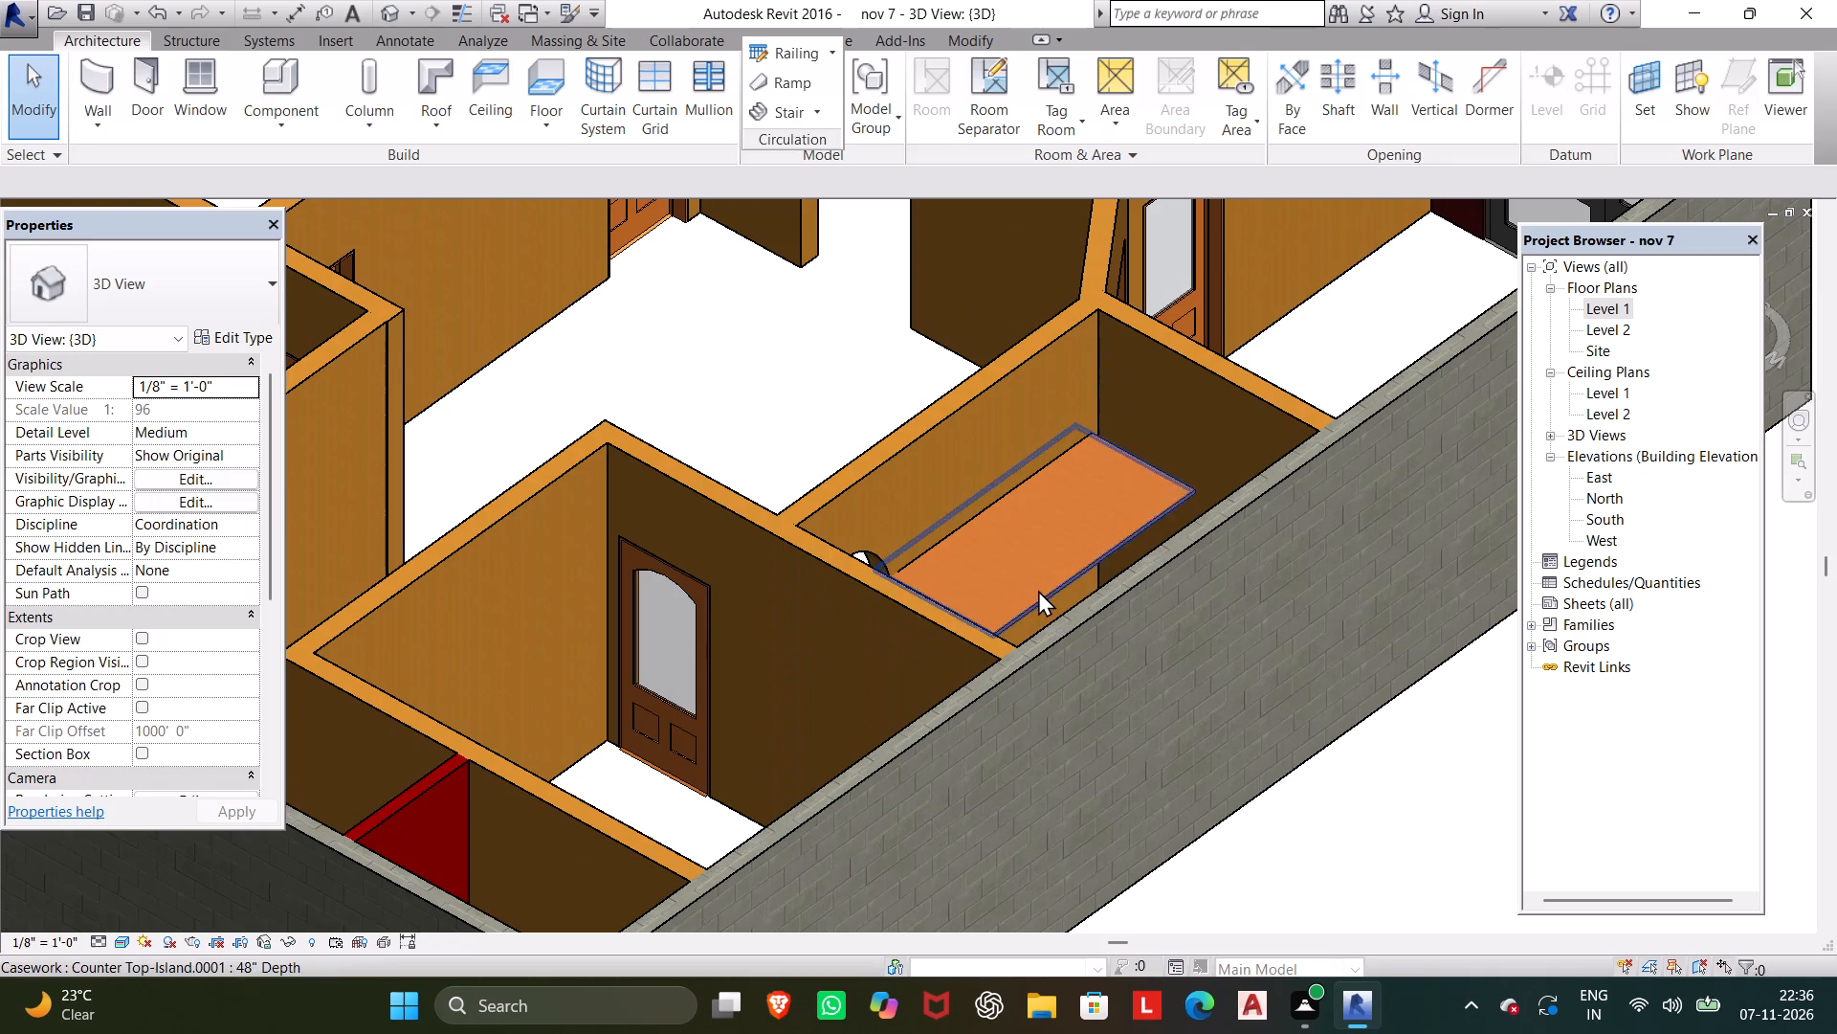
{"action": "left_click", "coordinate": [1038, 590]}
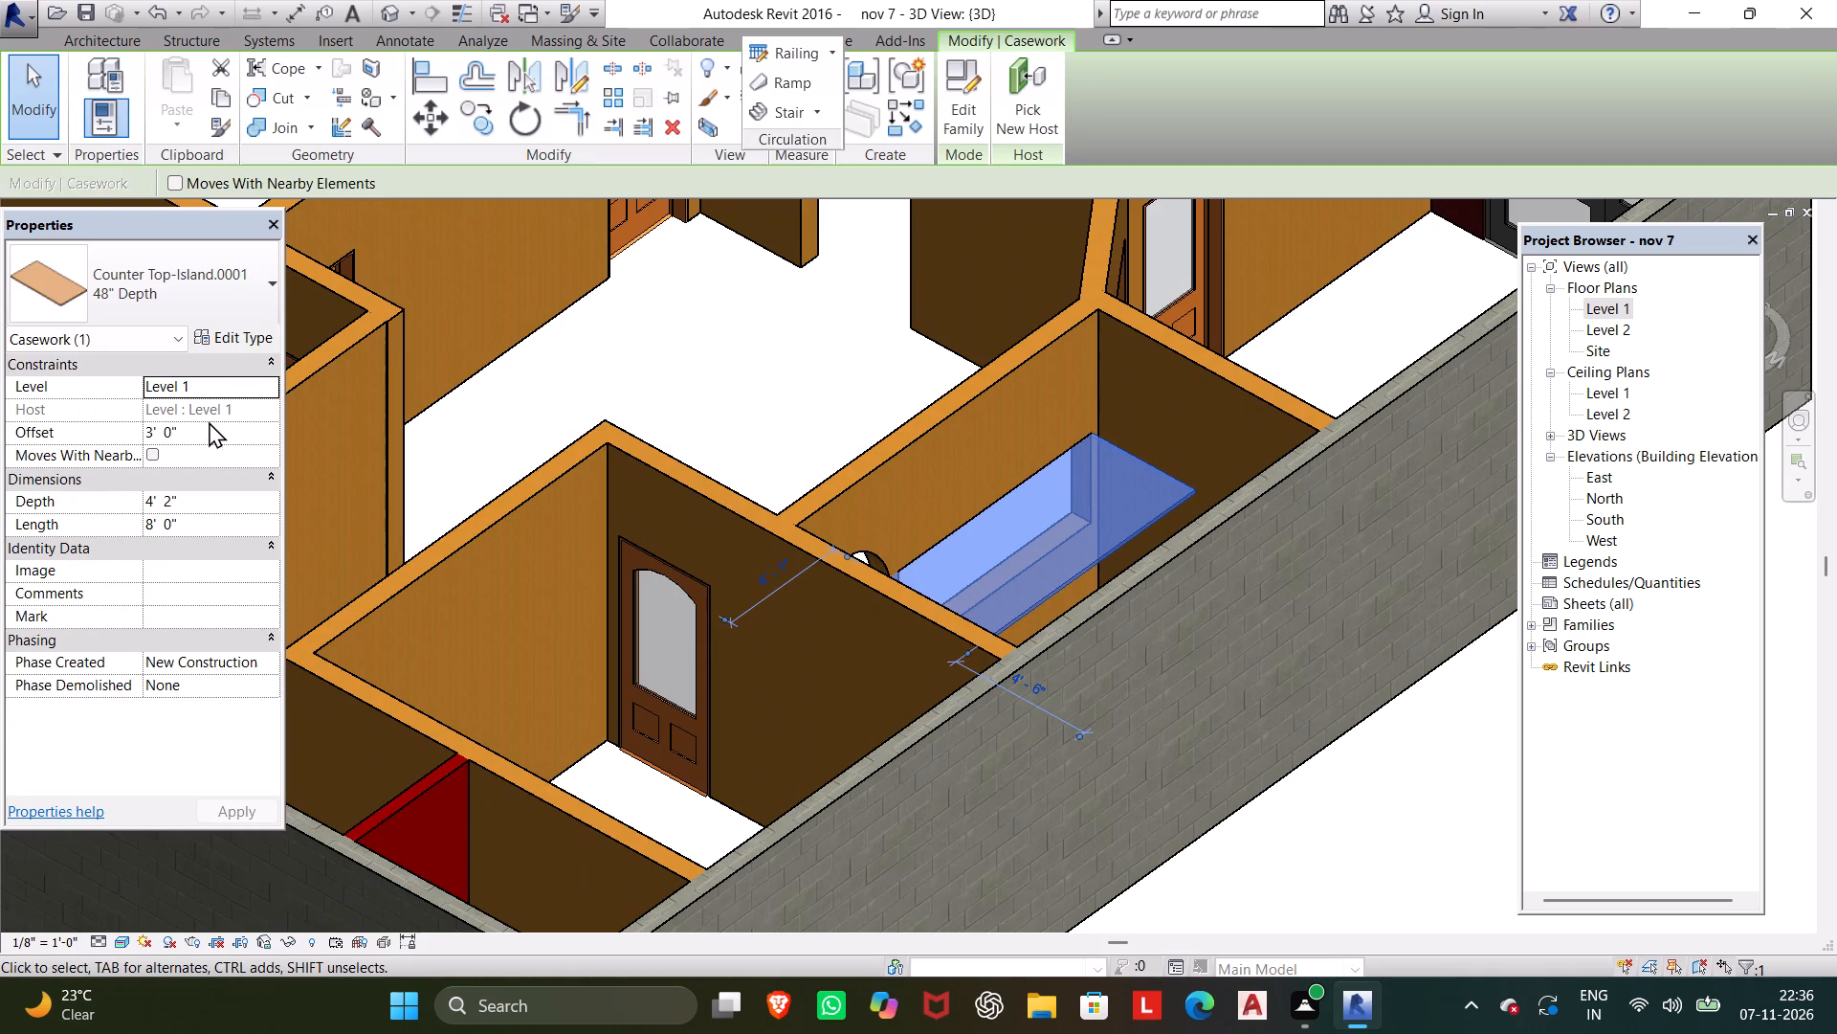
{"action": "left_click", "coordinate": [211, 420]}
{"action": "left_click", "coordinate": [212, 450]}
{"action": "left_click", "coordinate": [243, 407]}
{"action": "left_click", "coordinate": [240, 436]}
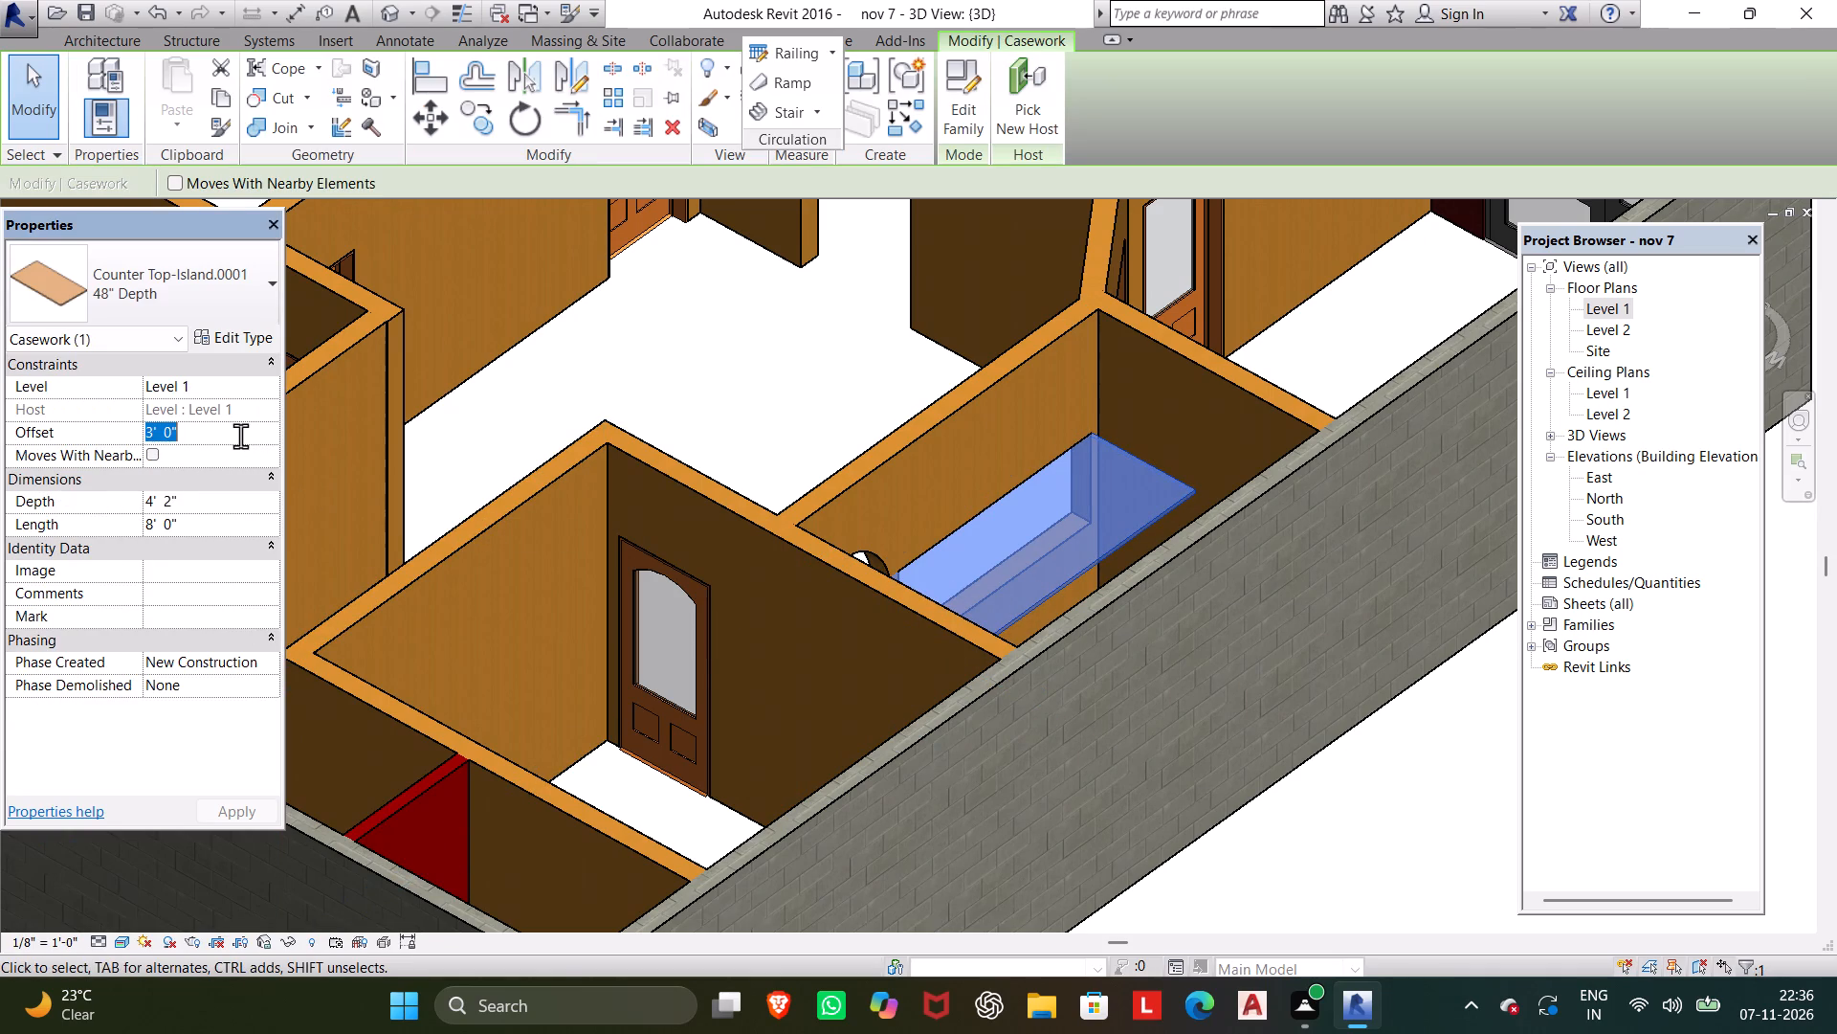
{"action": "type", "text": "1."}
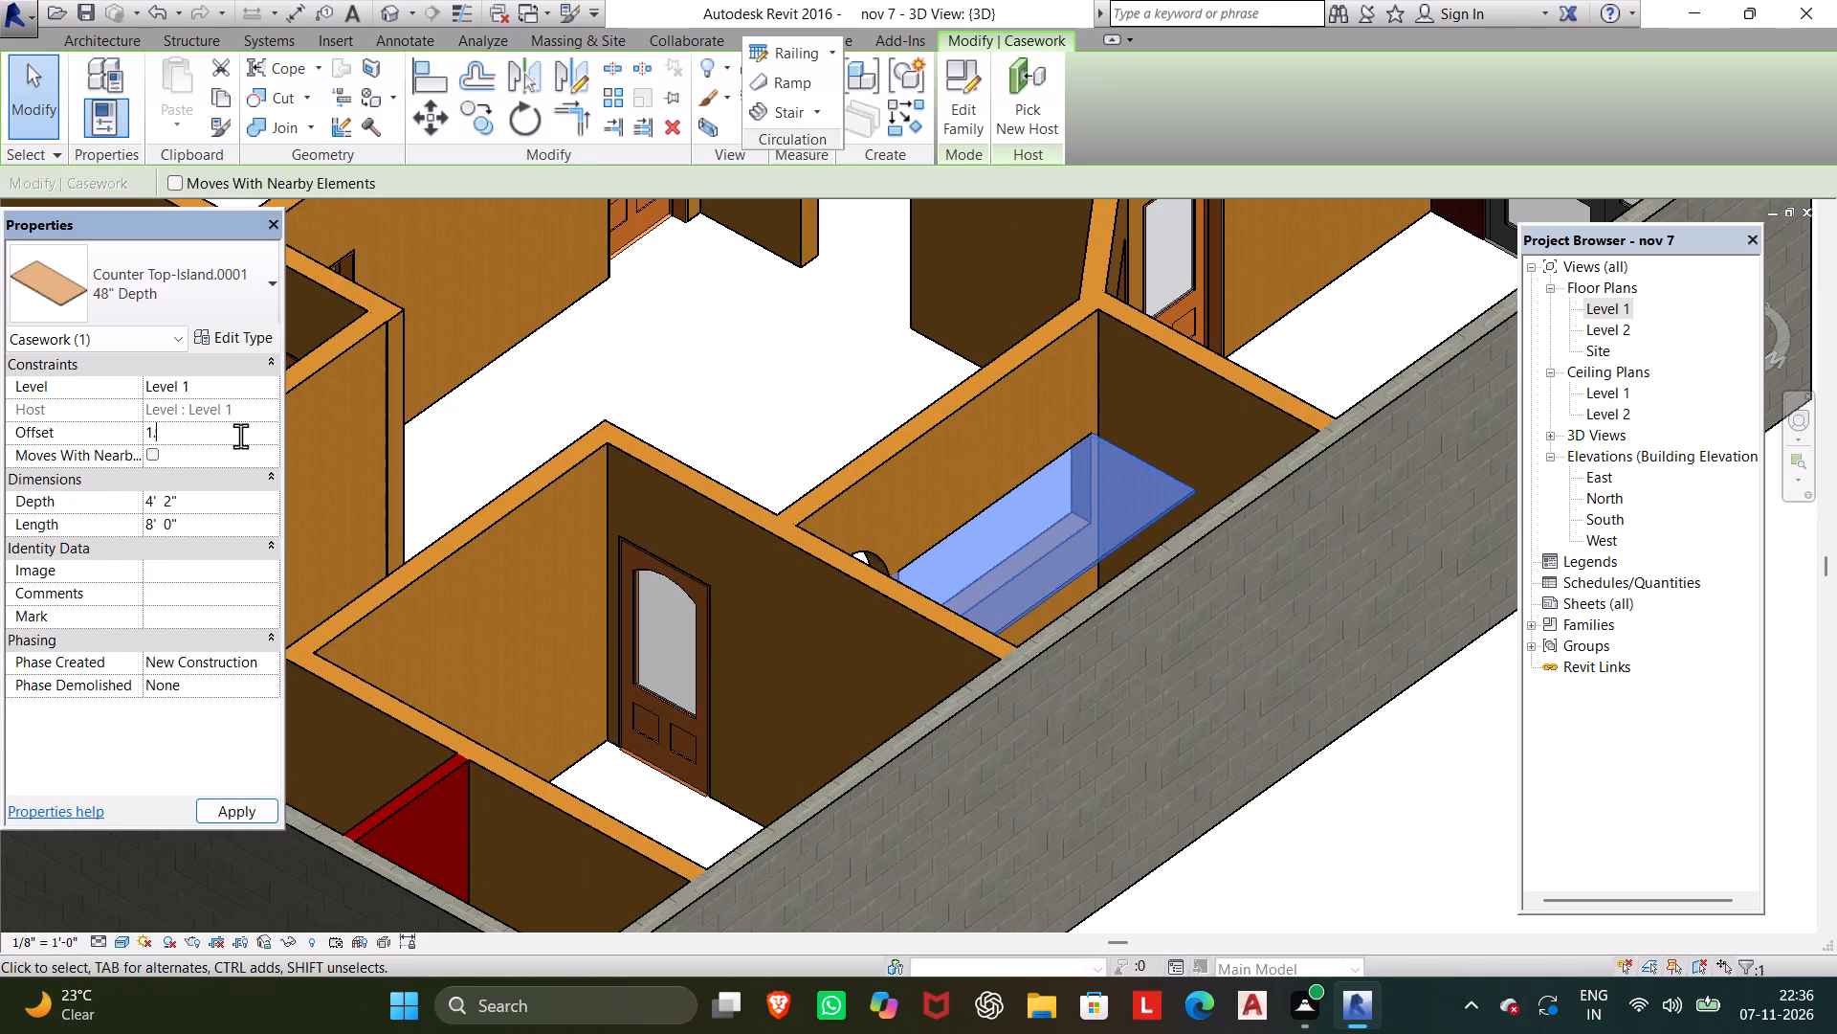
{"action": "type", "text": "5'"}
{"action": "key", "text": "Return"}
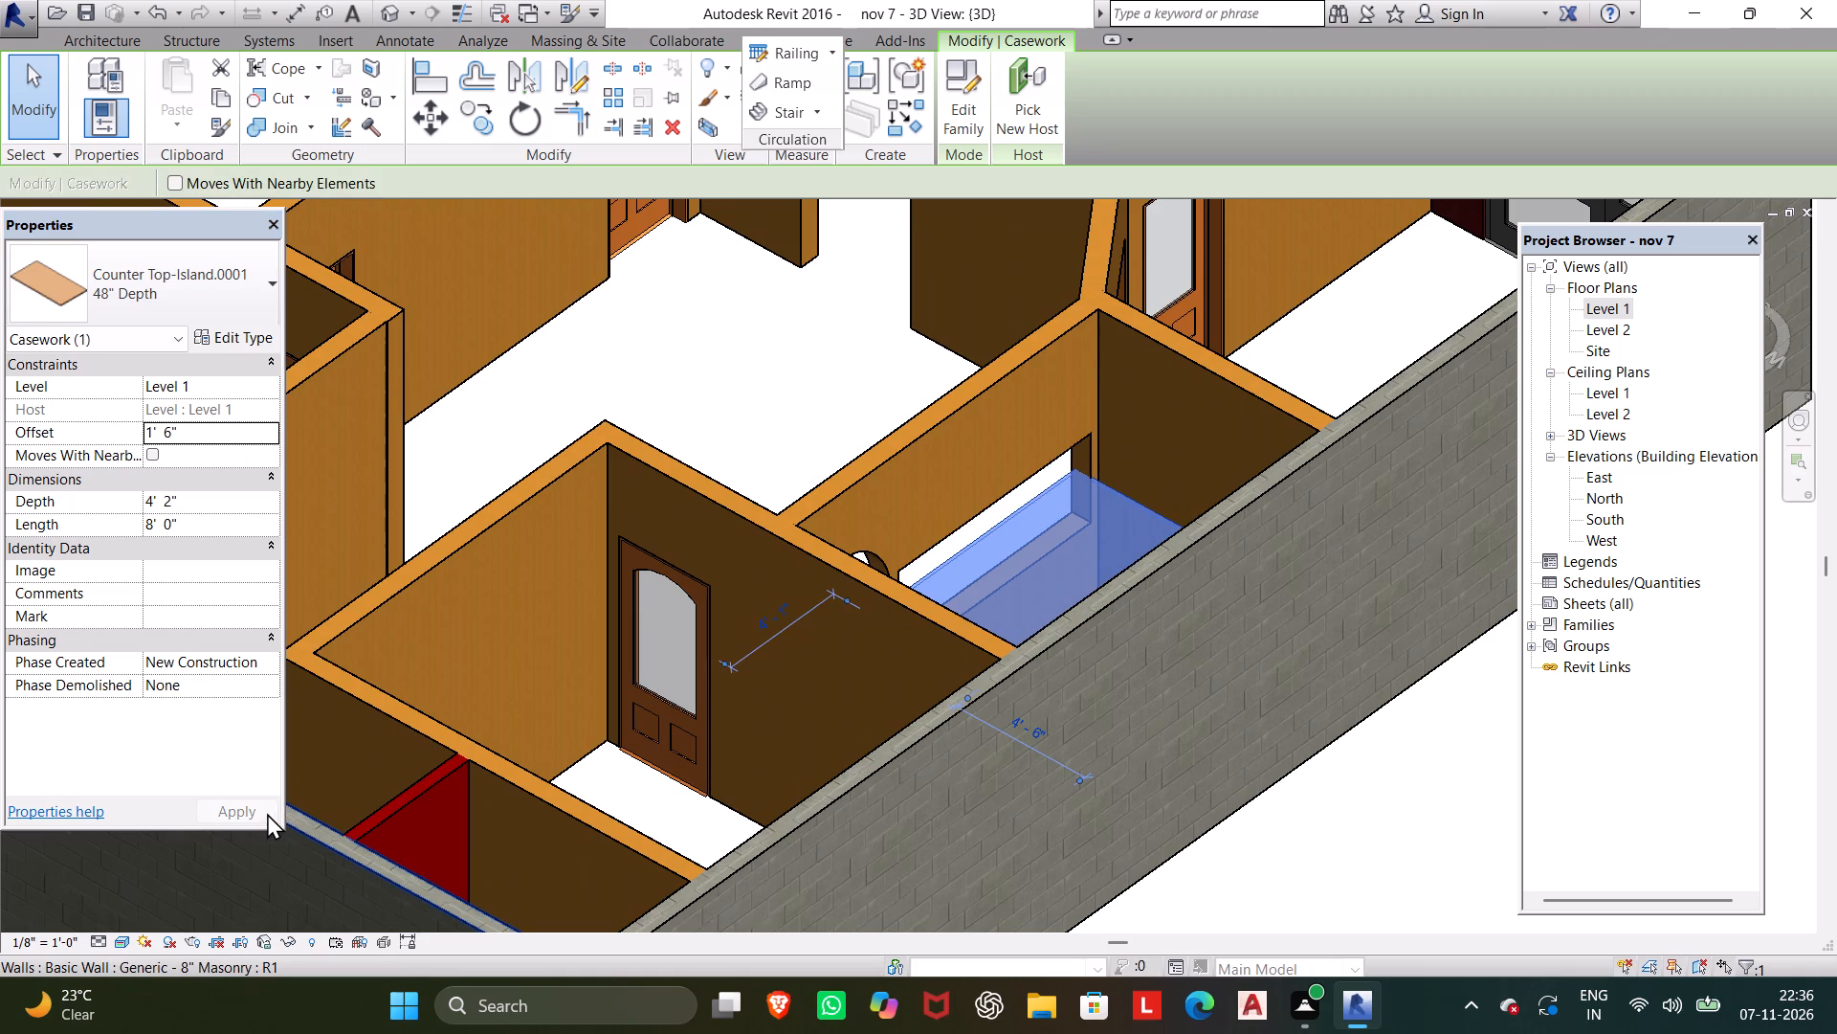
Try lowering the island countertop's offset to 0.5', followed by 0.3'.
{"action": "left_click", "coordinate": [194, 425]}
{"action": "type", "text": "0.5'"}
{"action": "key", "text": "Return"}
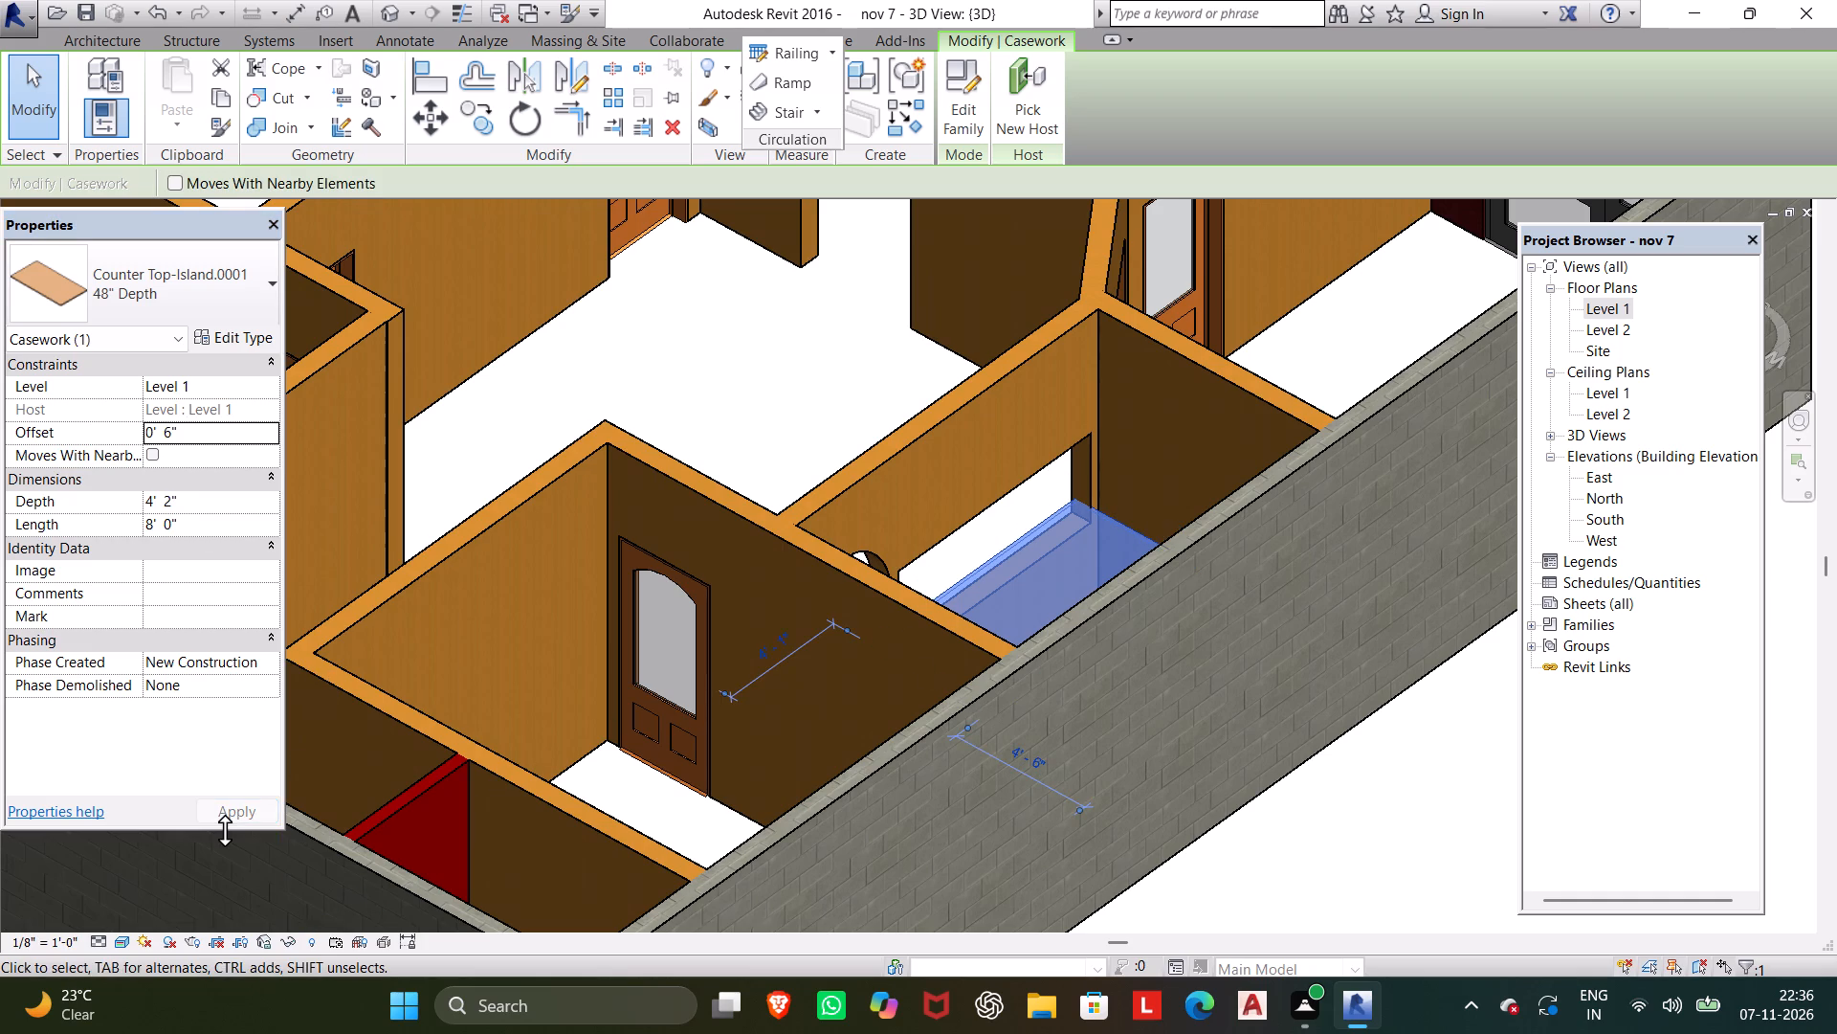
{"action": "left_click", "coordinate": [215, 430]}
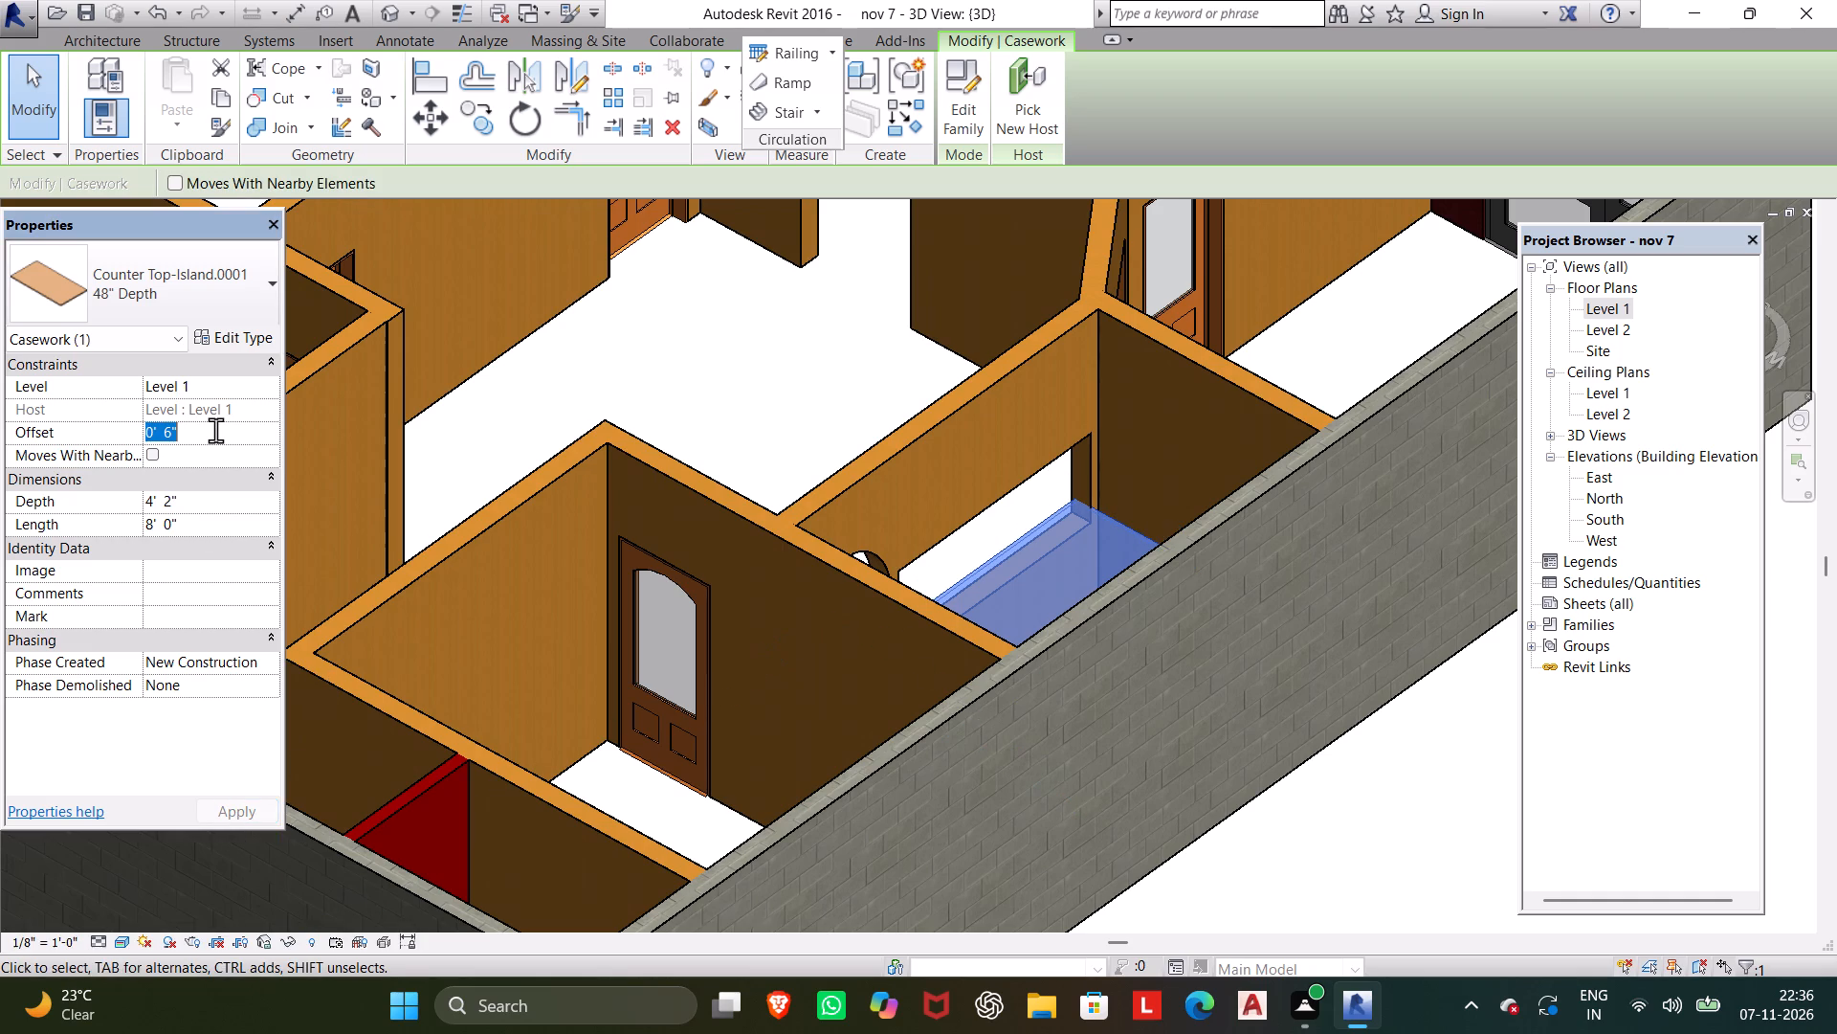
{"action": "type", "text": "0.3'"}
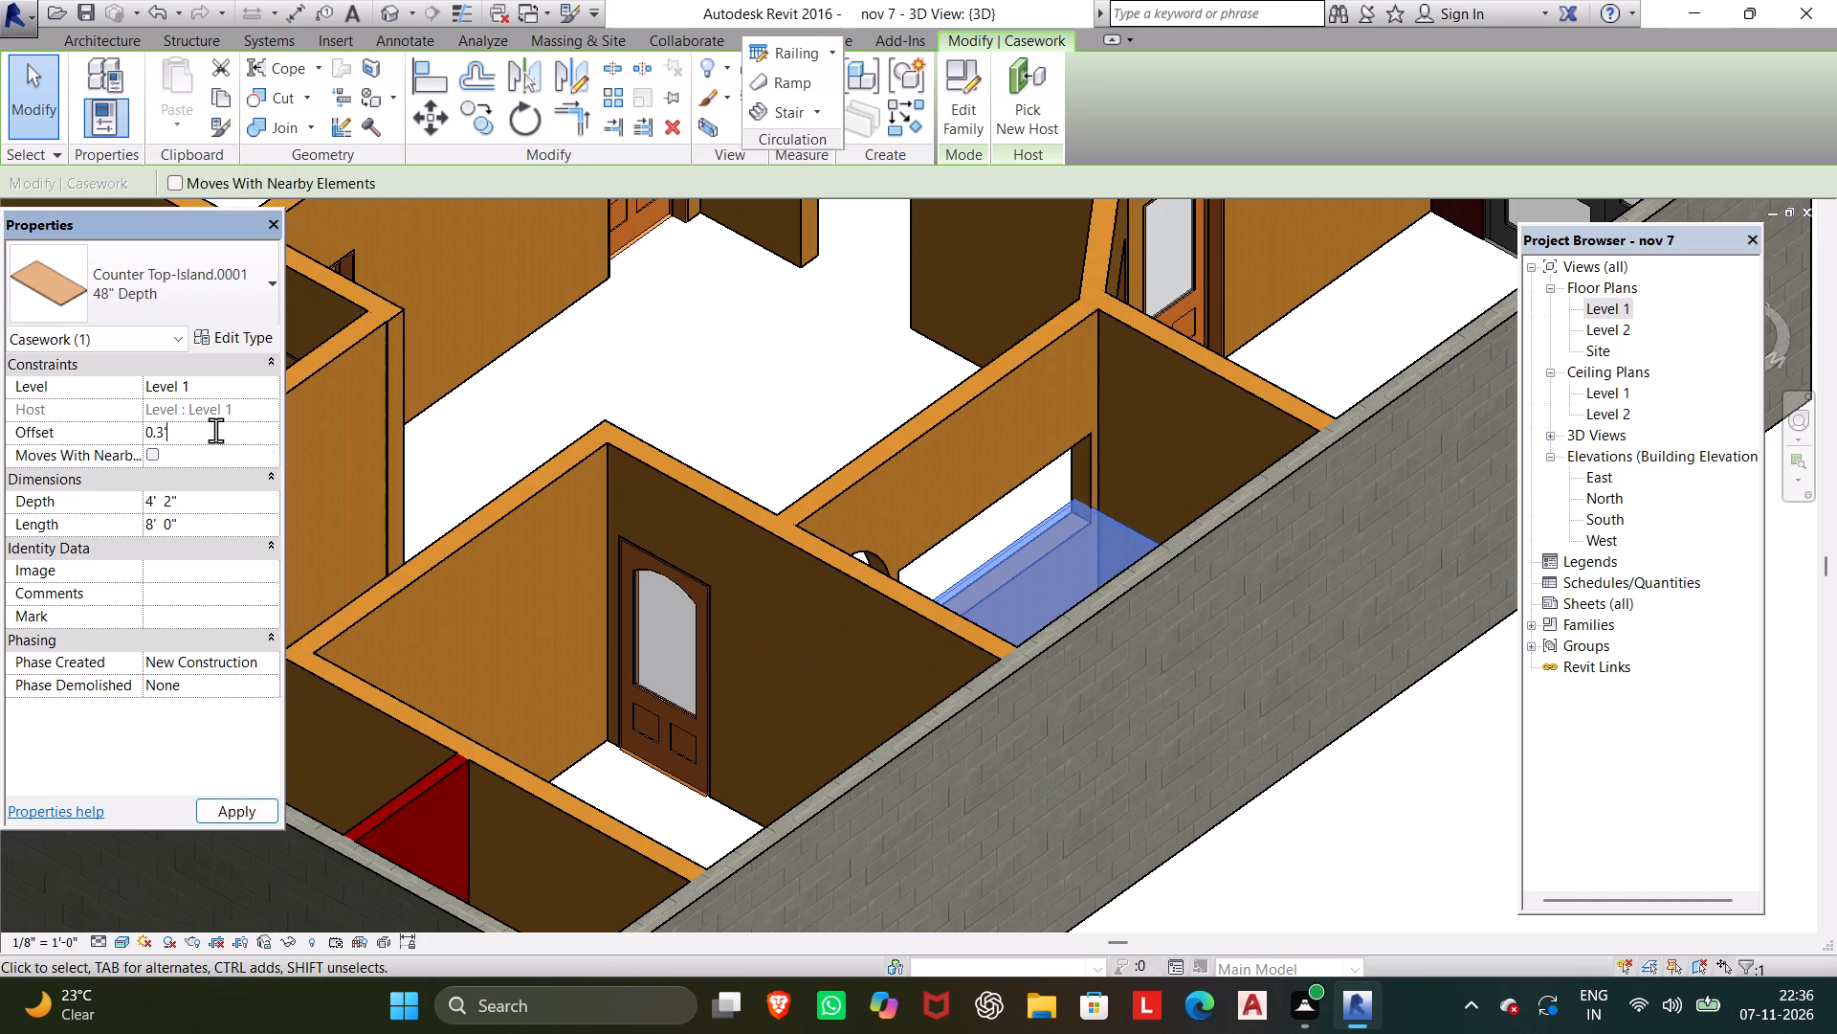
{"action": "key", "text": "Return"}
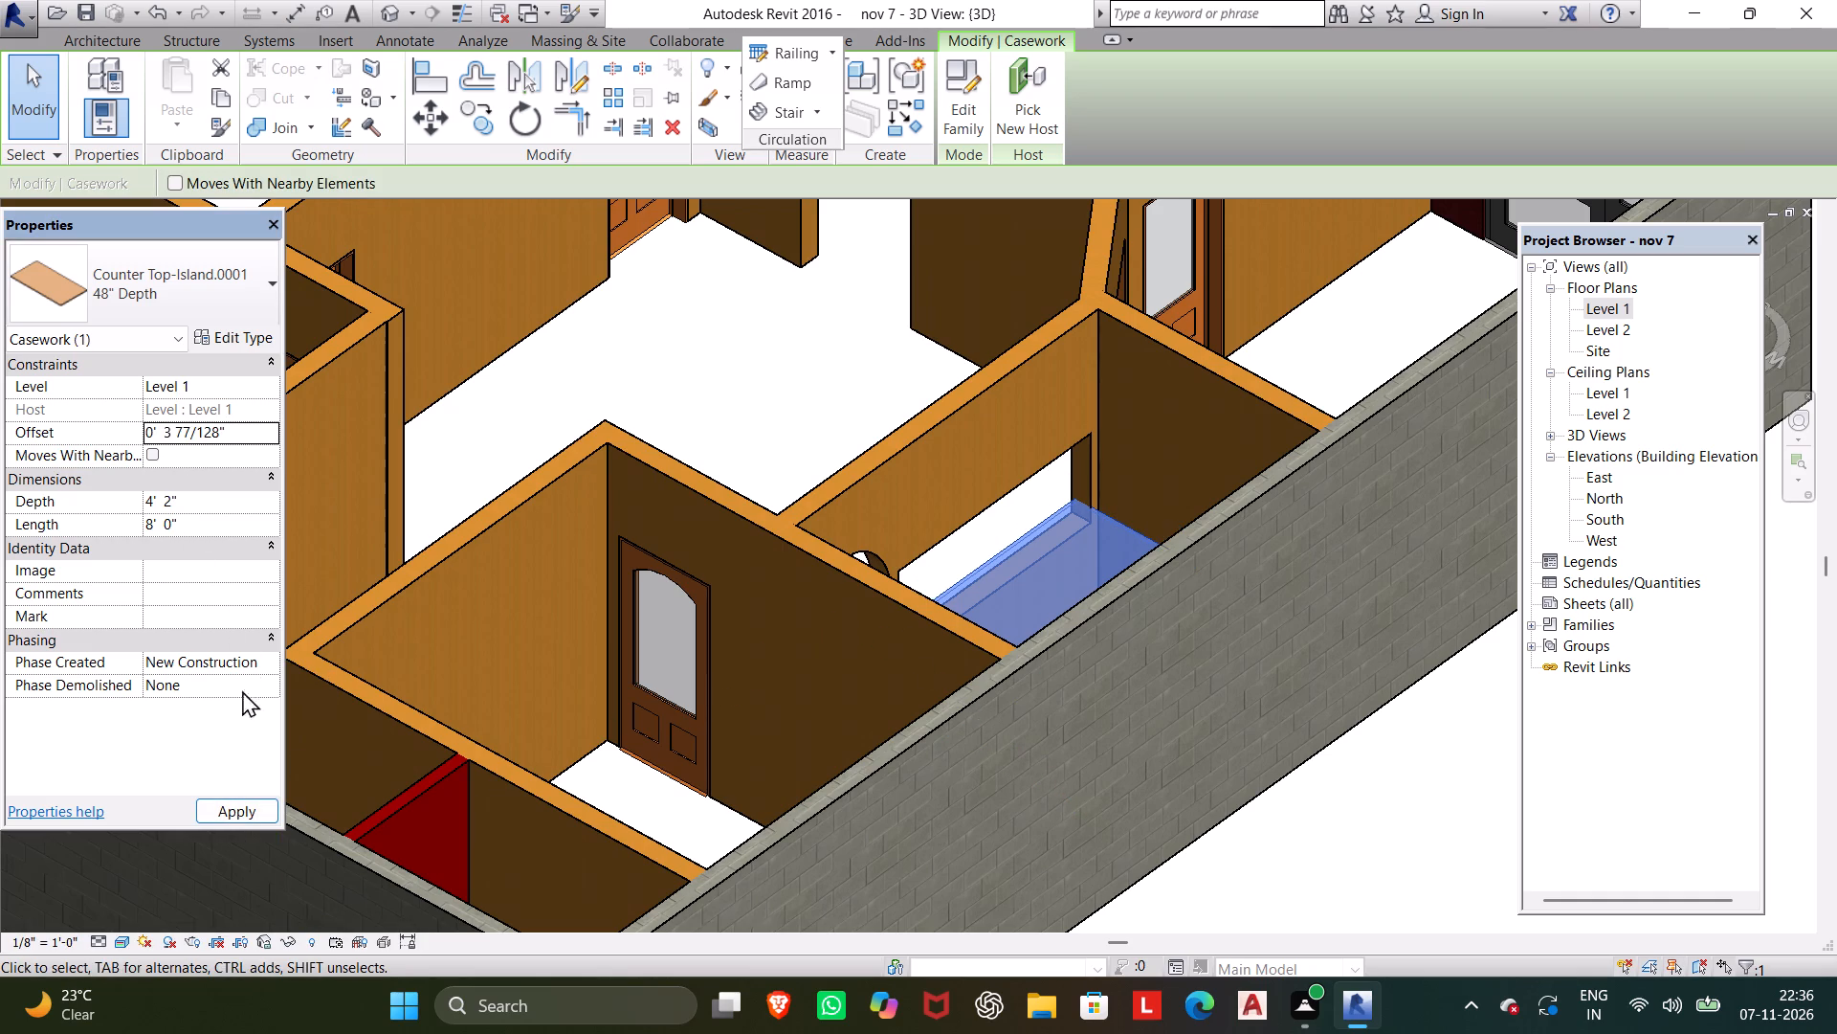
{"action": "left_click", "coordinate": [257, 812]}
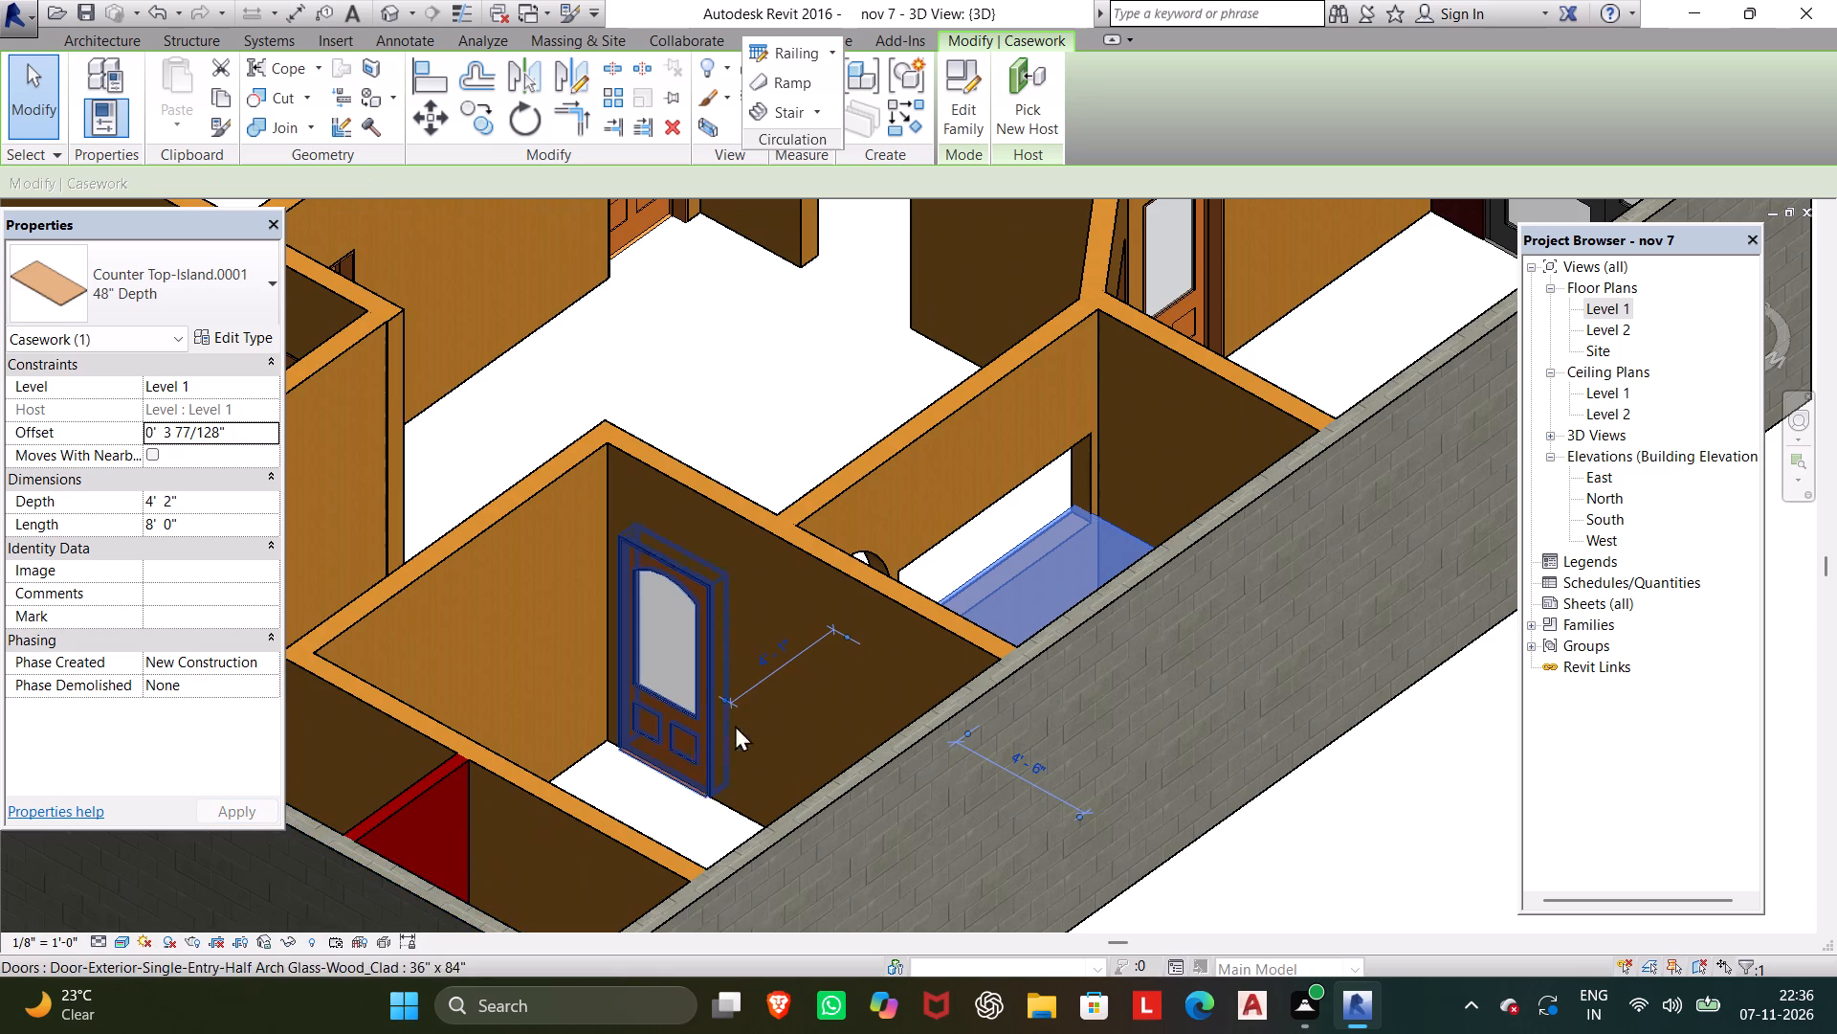
Set the island countertop's offset from Level 1 to 0, checking its height against the sill of the rectangular opening.
{"action": "middle_click_drag", "start_coordinate": [802, 749], "coordinate": [1226, 803], "text": "shift"}
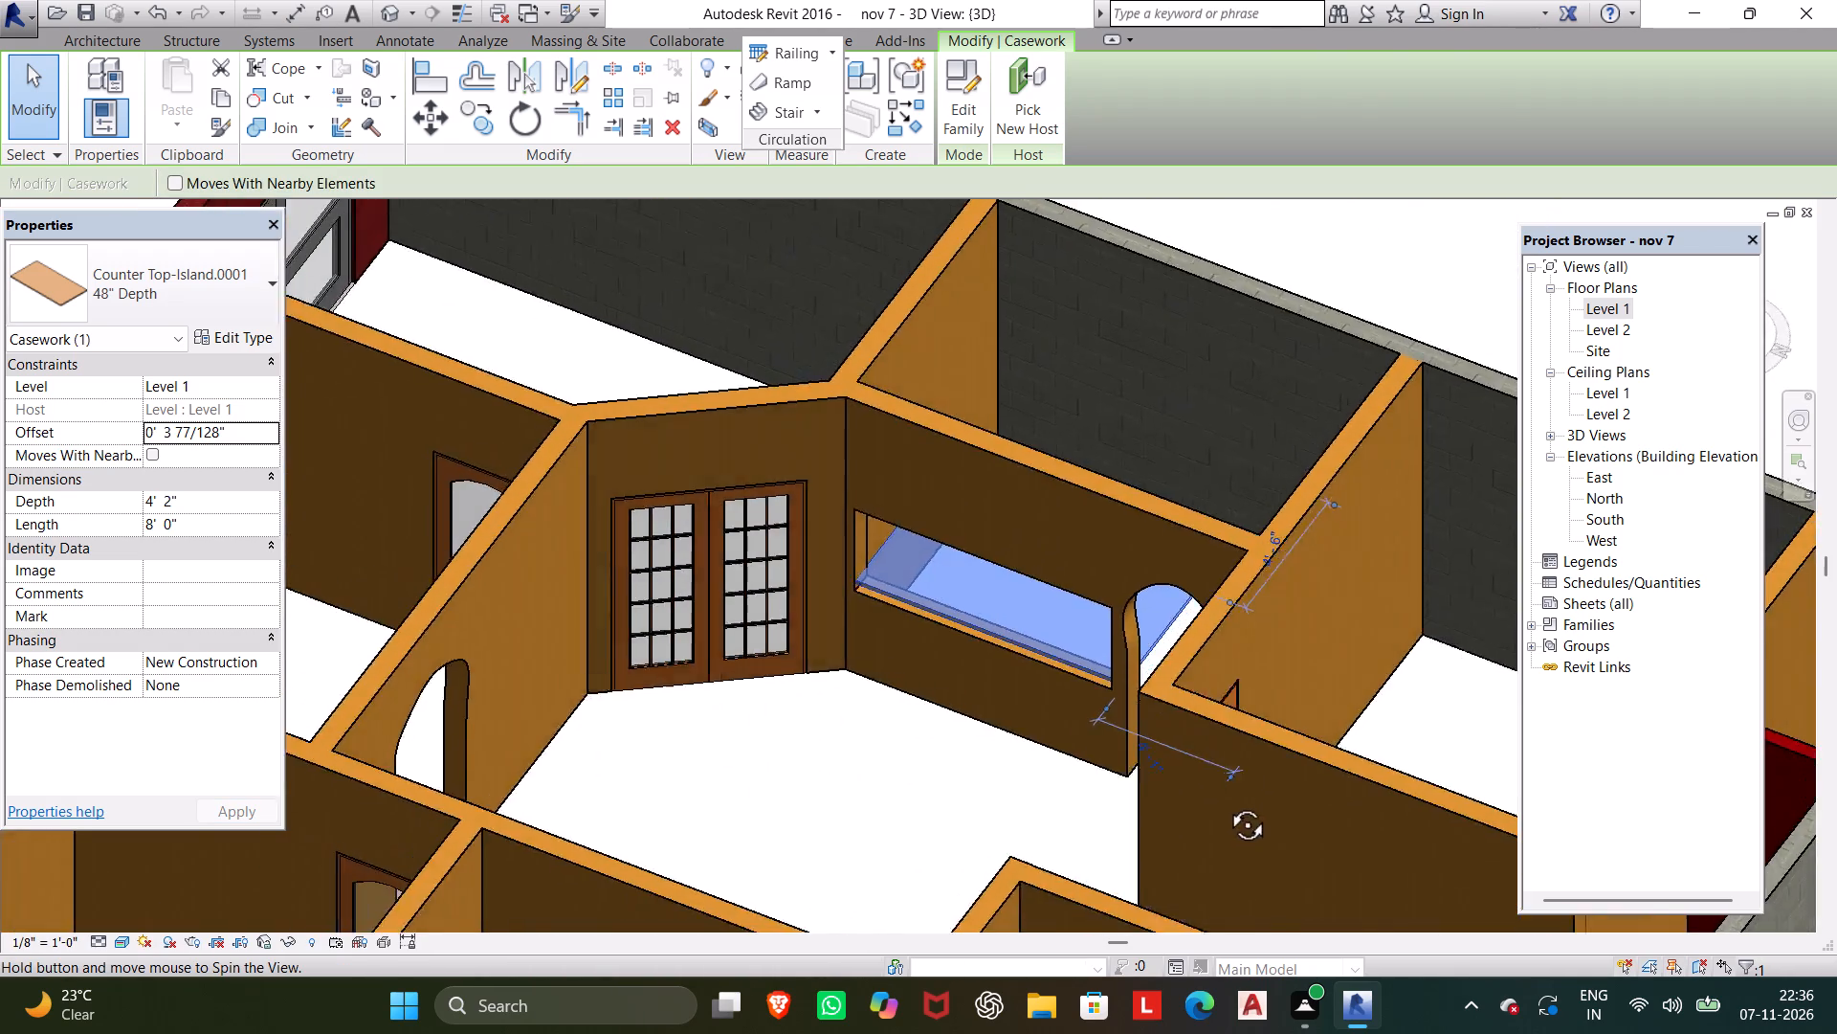
{"action": "middle_click_drag", "start_coordinate": [1226, 803], "coordinate": [1298, 613], "text": "shift"}
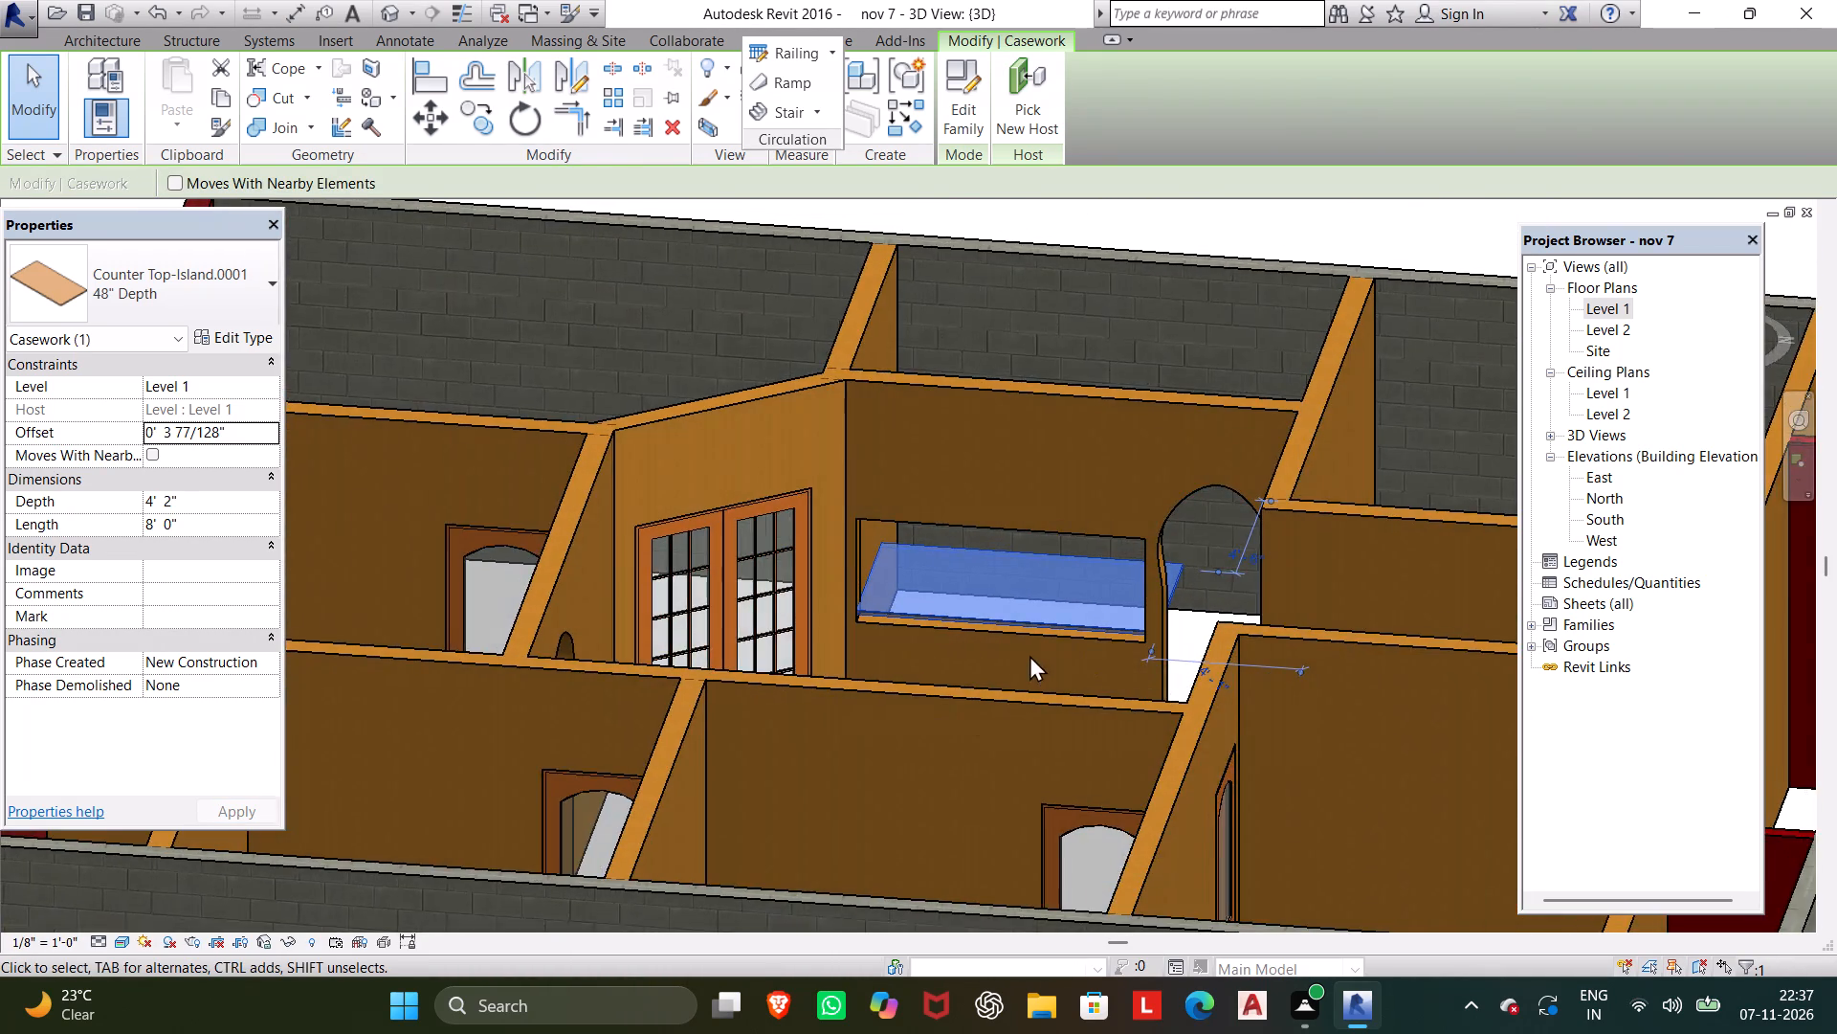
{"action": "scroll", "coordinate": [1029, 653], "scroll_direction": "up", "scroll_amount": 8}
{"action": "left_click", "coordinate": [226, 429]}
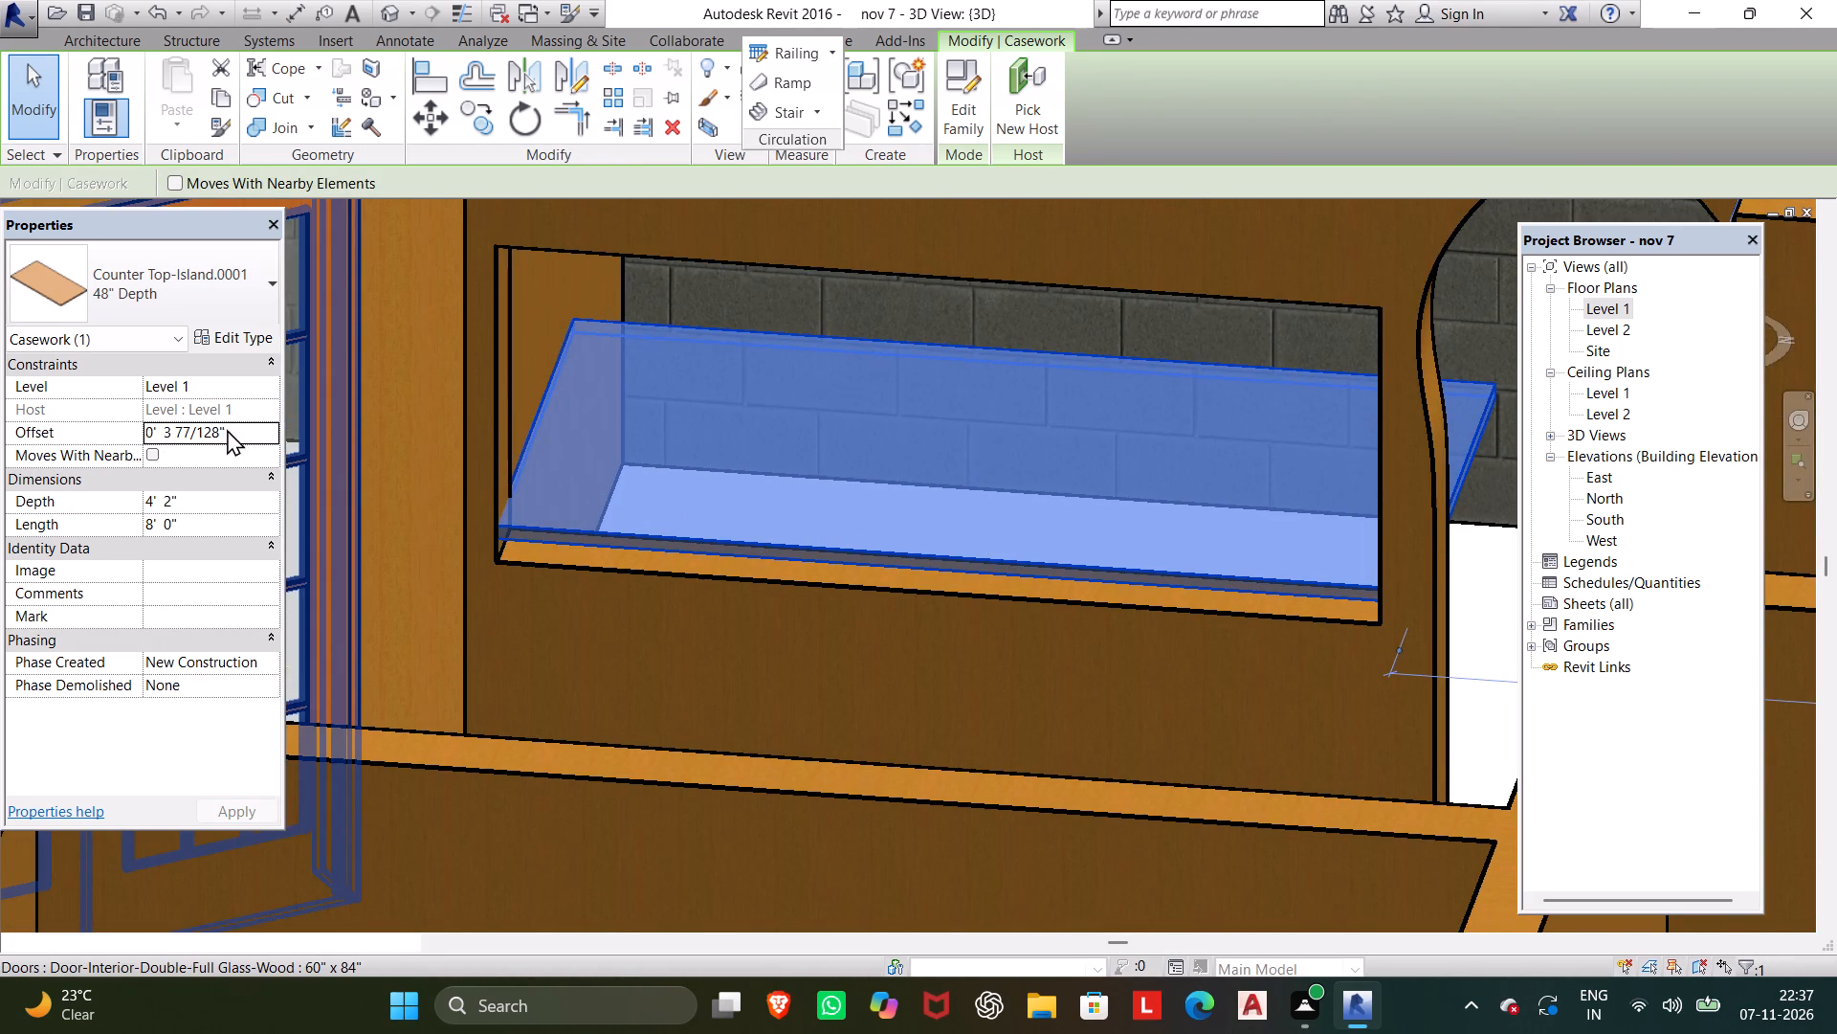
{"action": "left_click", "coordinate": [232, 426]}
{"action": "left_click_drag", "start_coordinate": [233, 426], "coordinate": [54, 411]}
{"action": "key", "text": "0"}
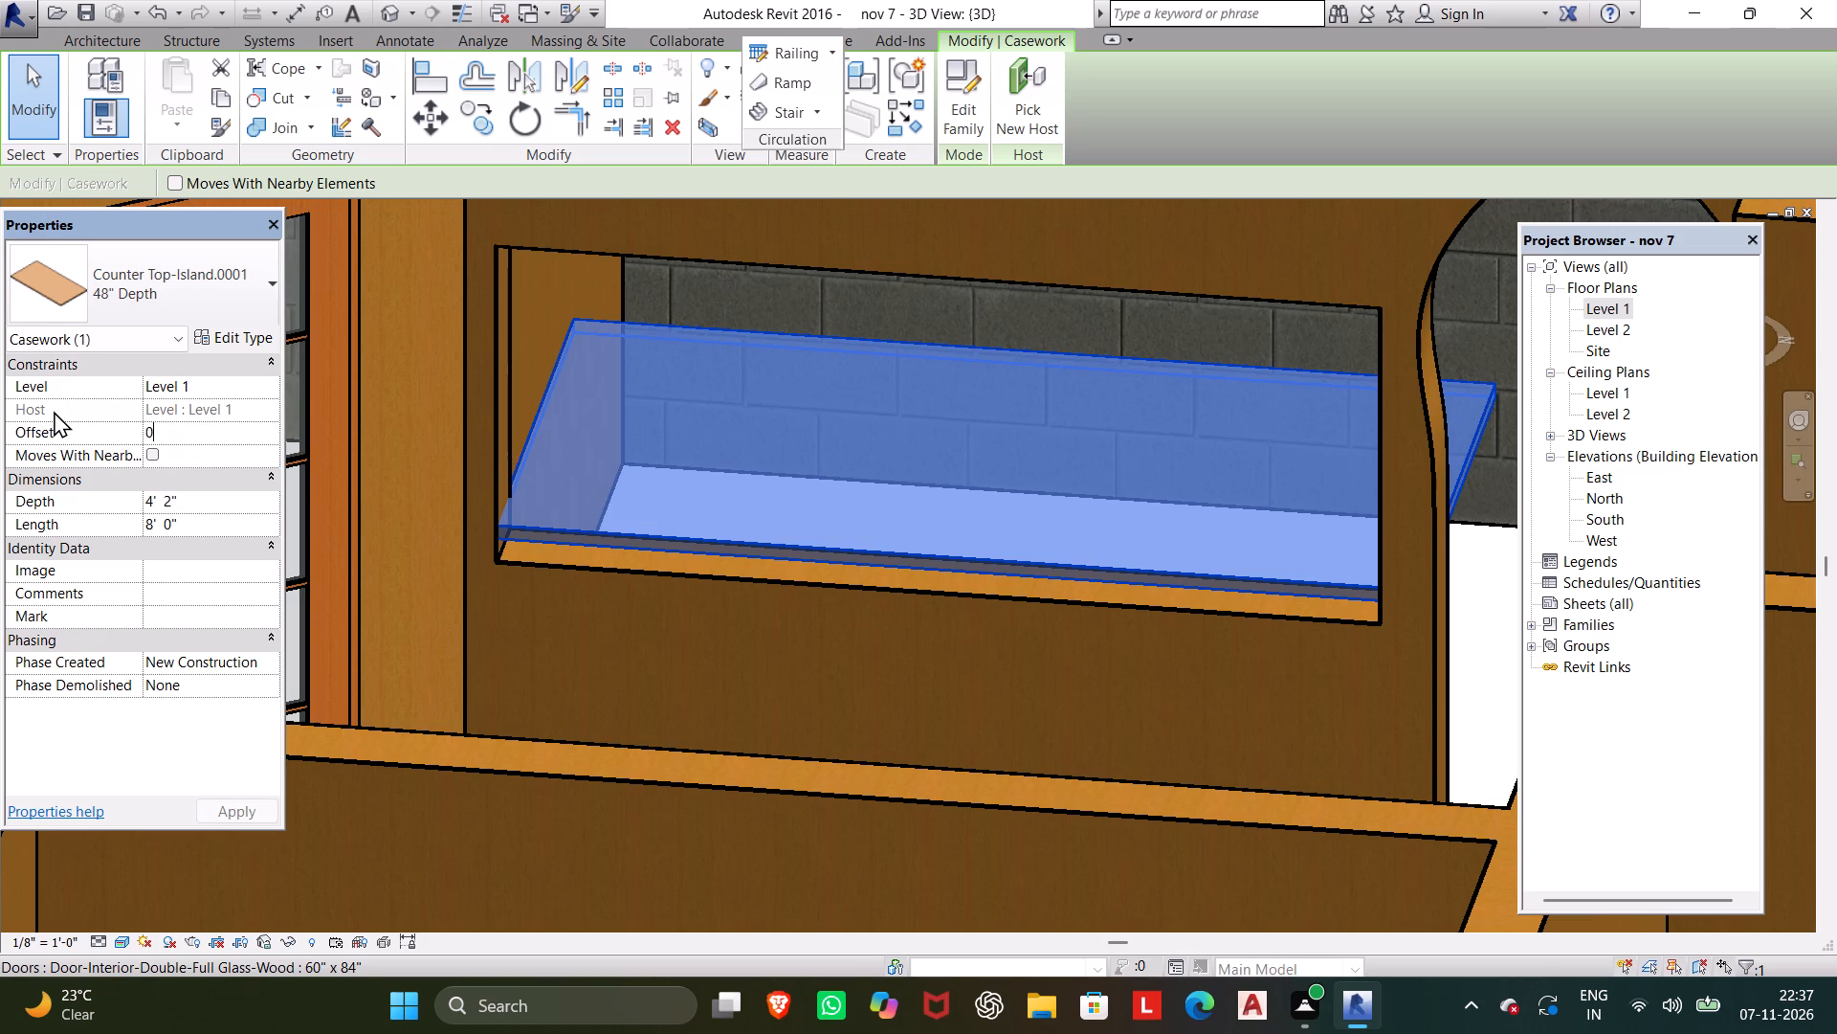
{"action": "key", "text": "Return"}
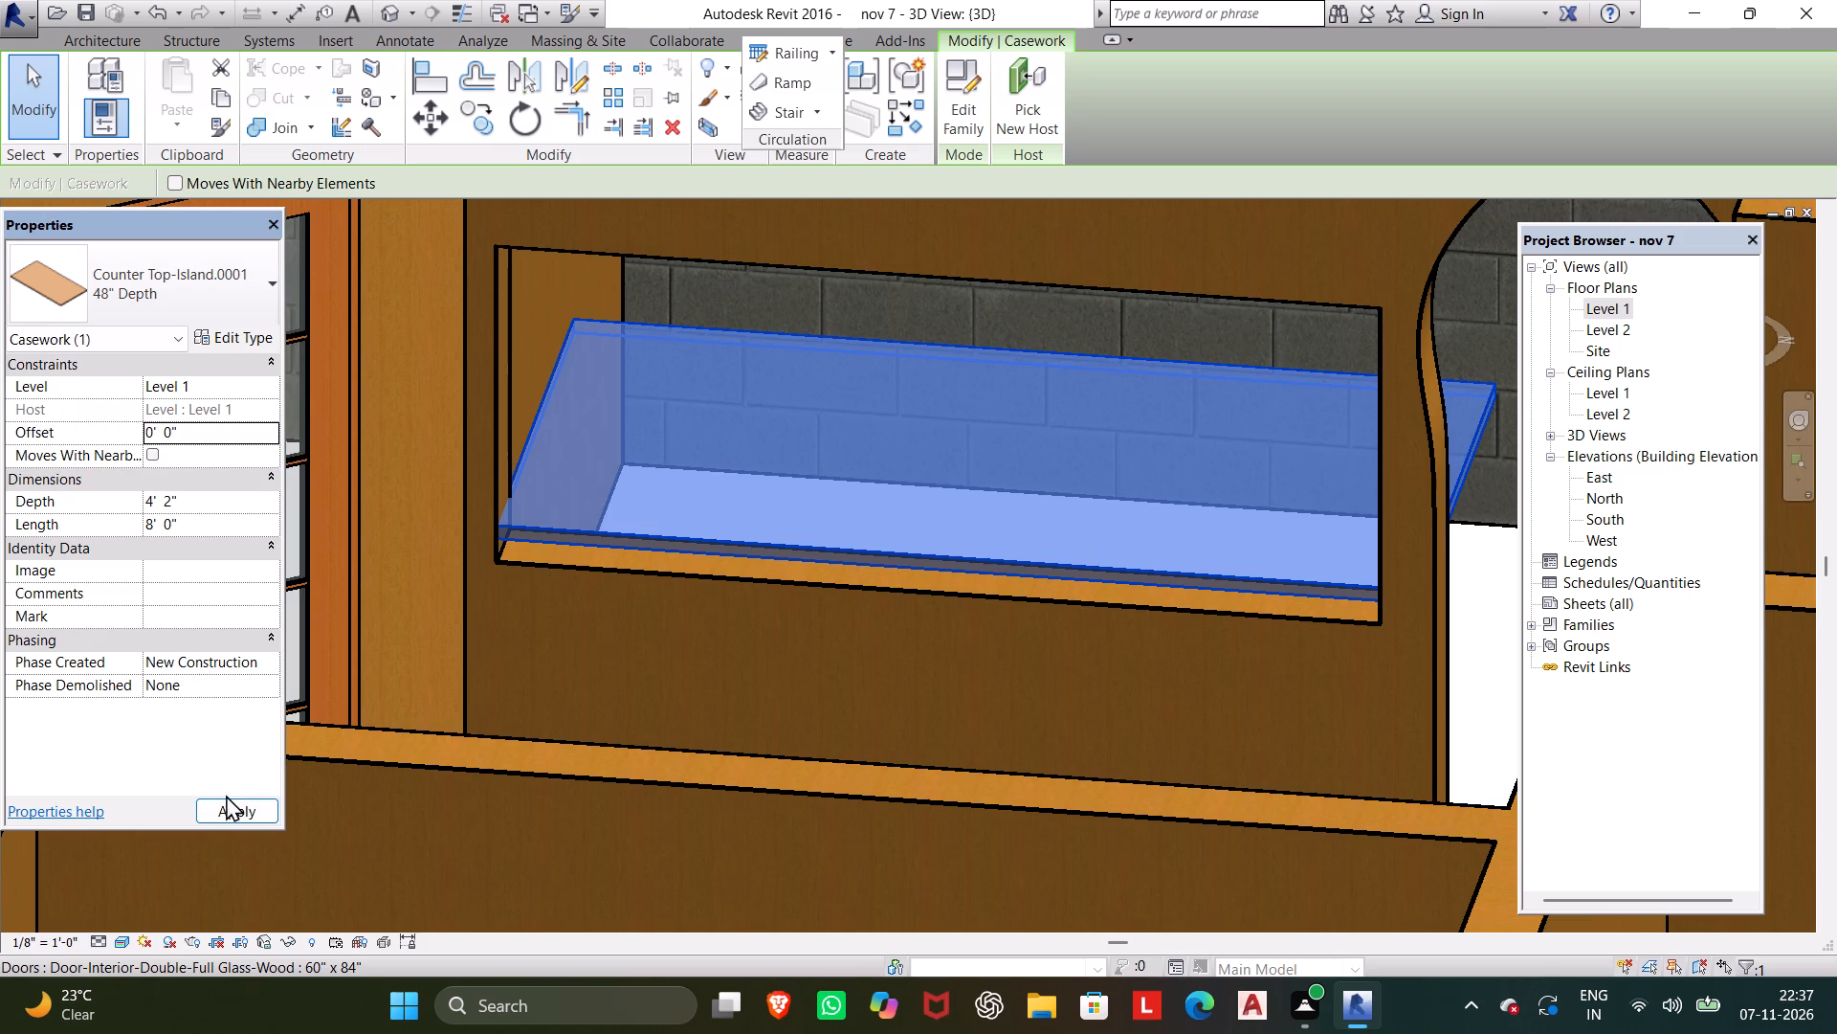
{"action": "left_click", "coordinate": [251, 799]}
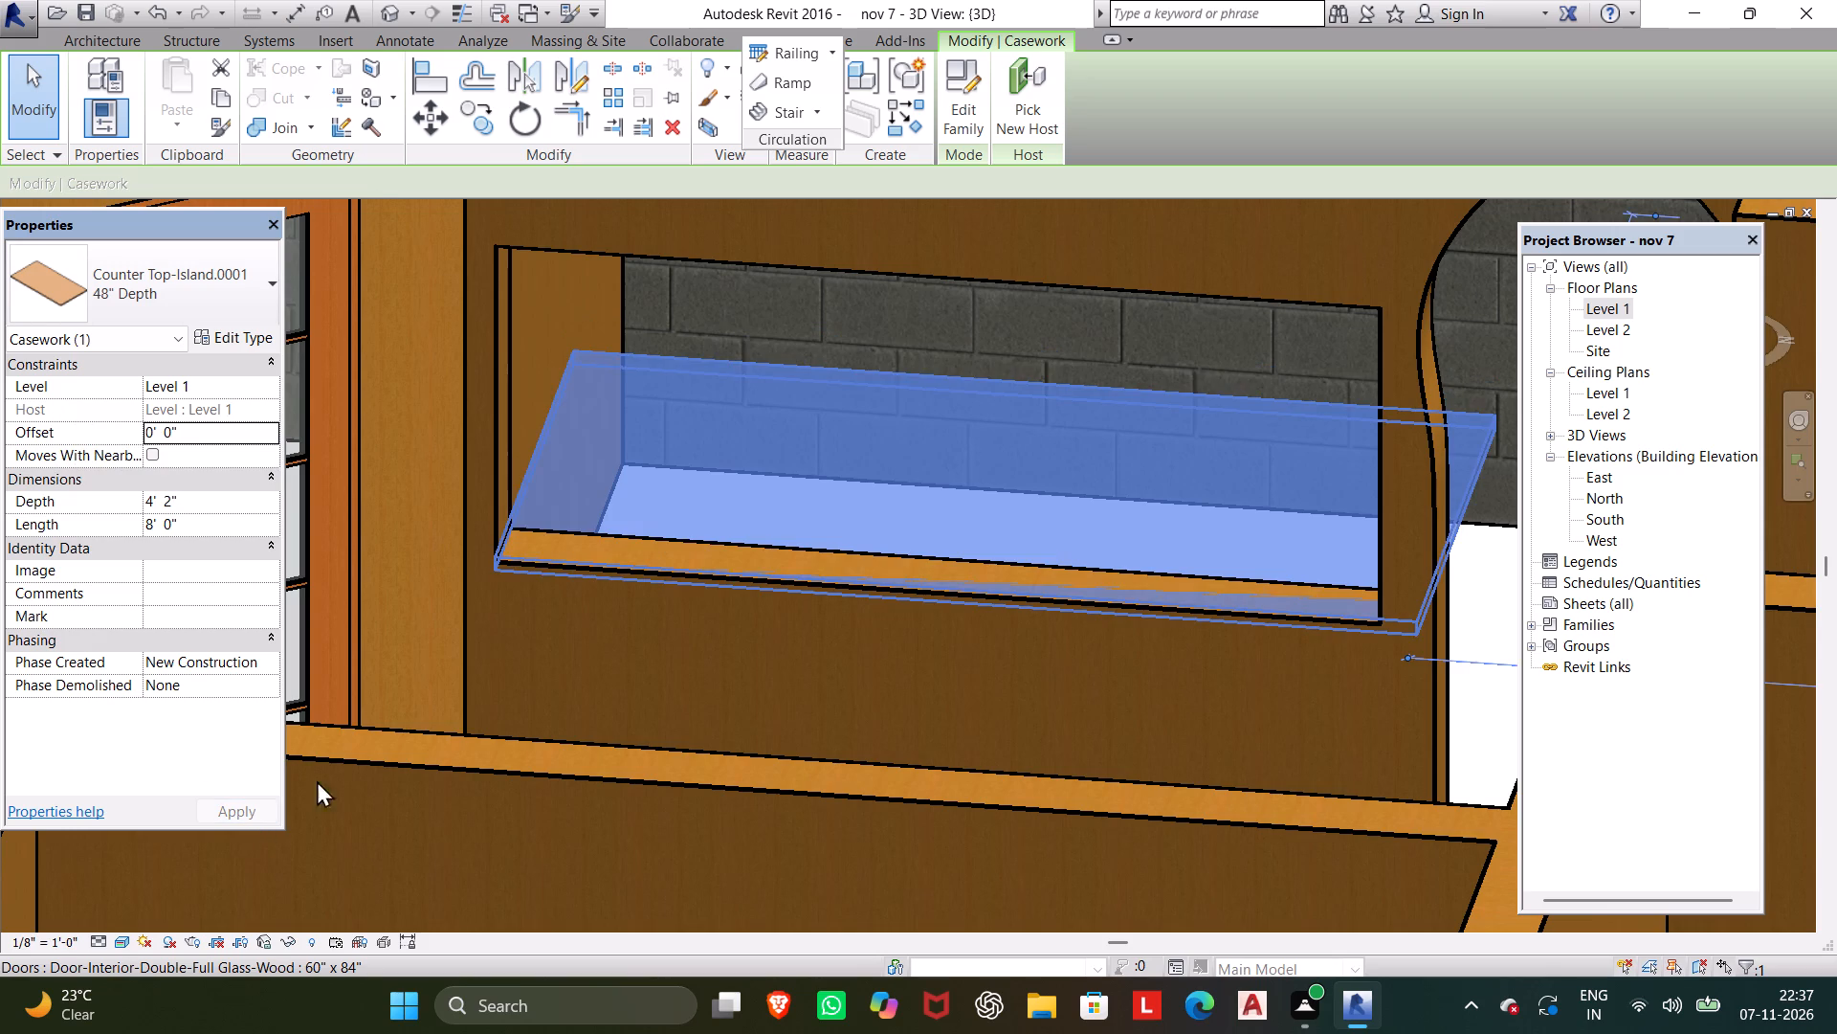
{"action": "key", "text": "Escape"}
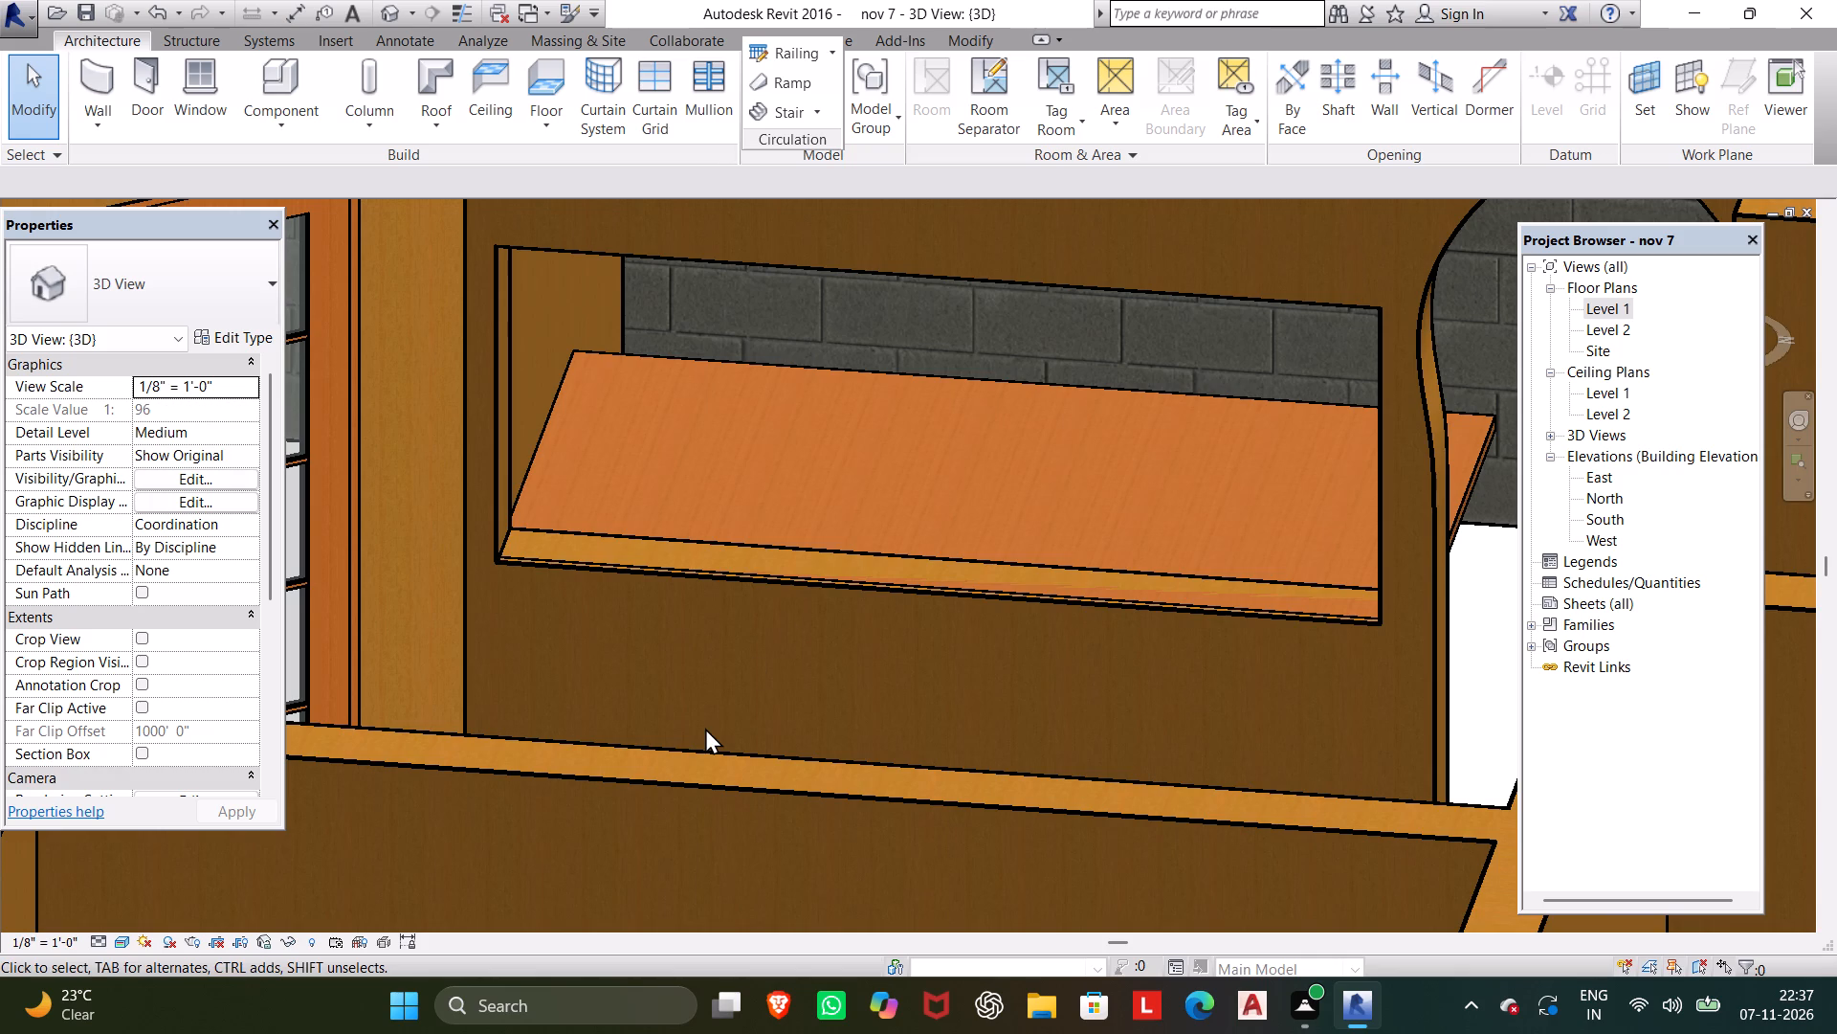
Nudge the island countertop four steps toward the double-door side of the rectangular opening and dismiss the licence notice.
{"action": "left_click", "coordinate": [839, 521]}
{"action": "left_click", "coordinate": [960, 376]}
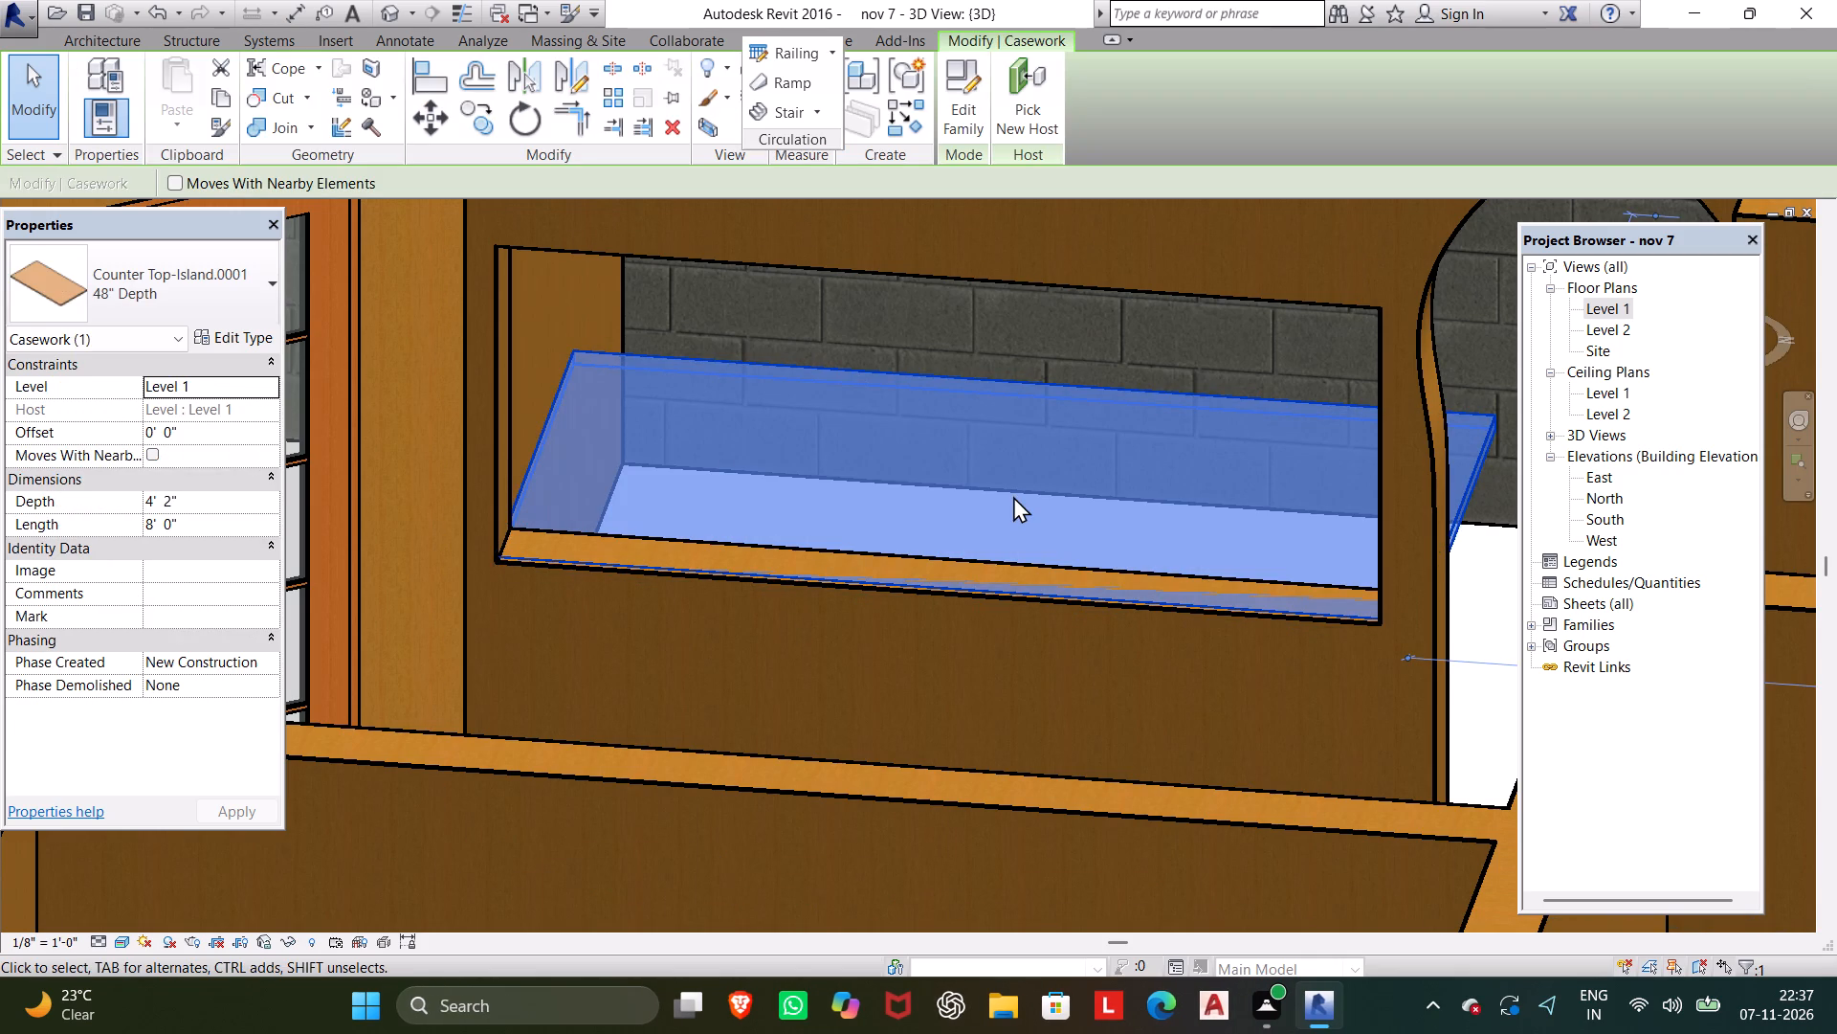
{"action": "key", "text": "Down"}
{"action": "key", "text": "Down"}
{"action": "key", "text": "Down"}
{"action": "key", "text": "Down"}
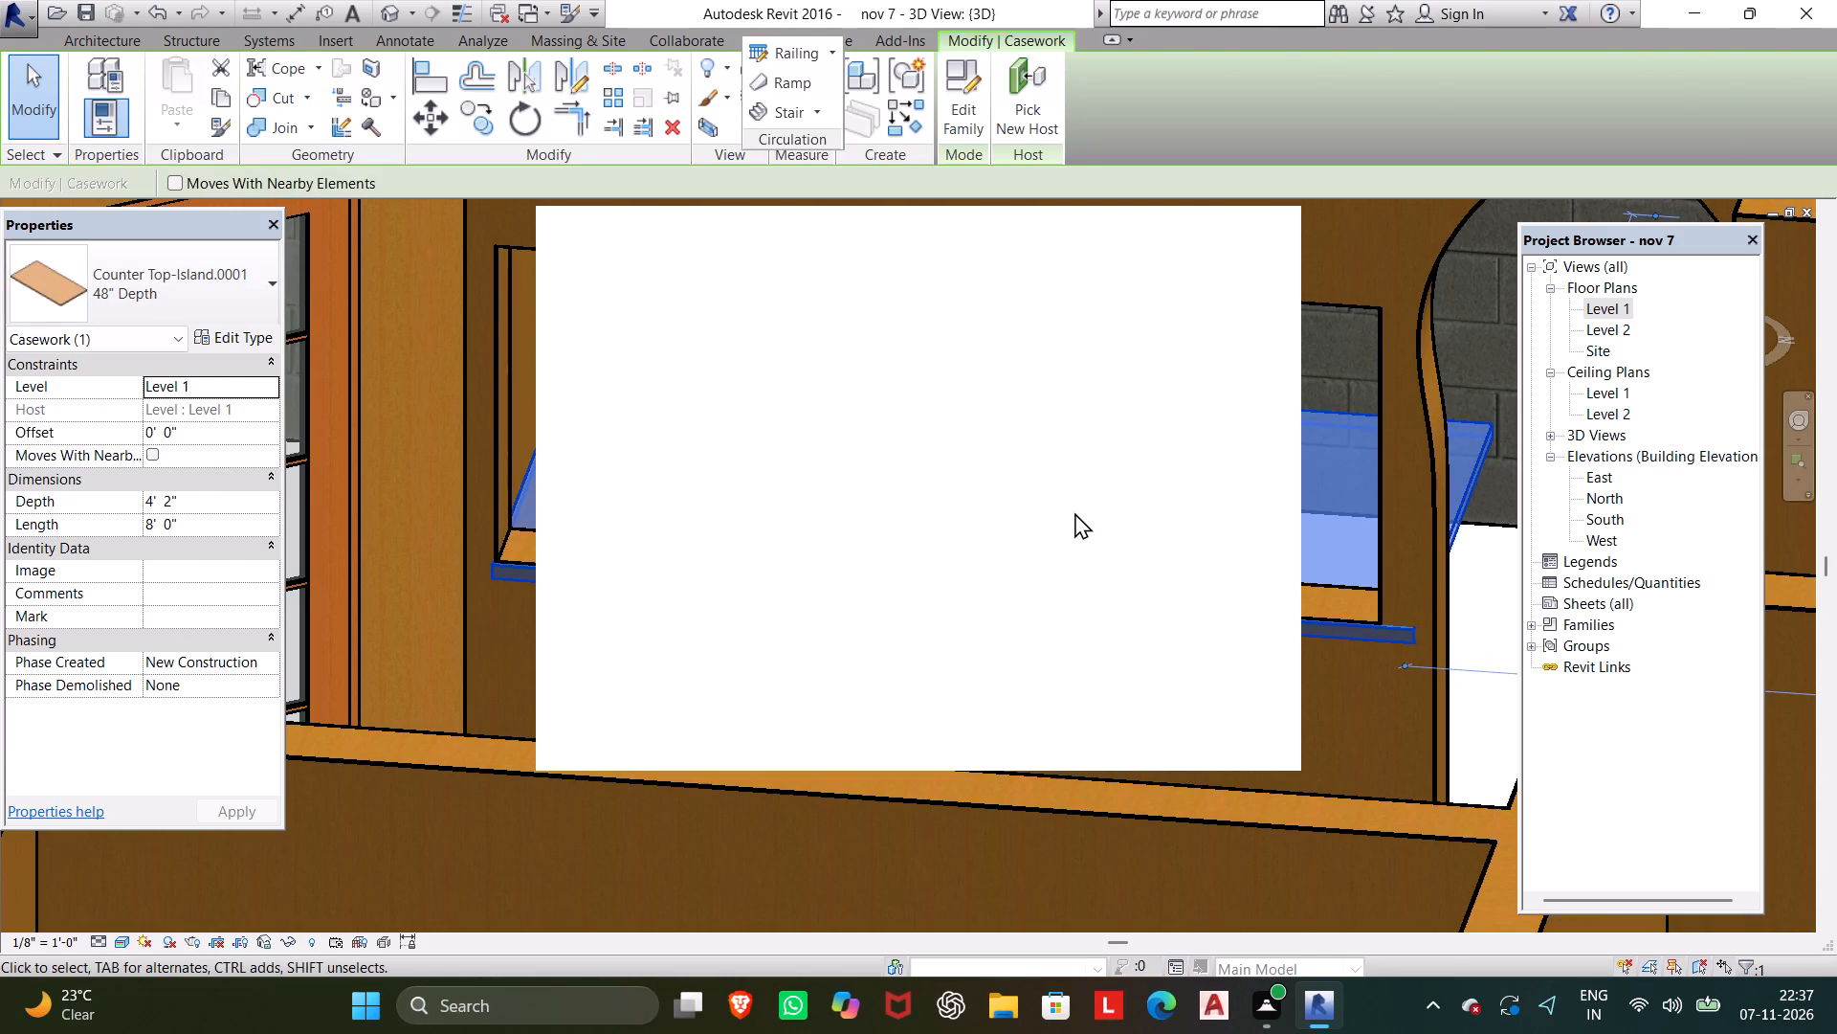
{"action": "key", "text": "Escape"}
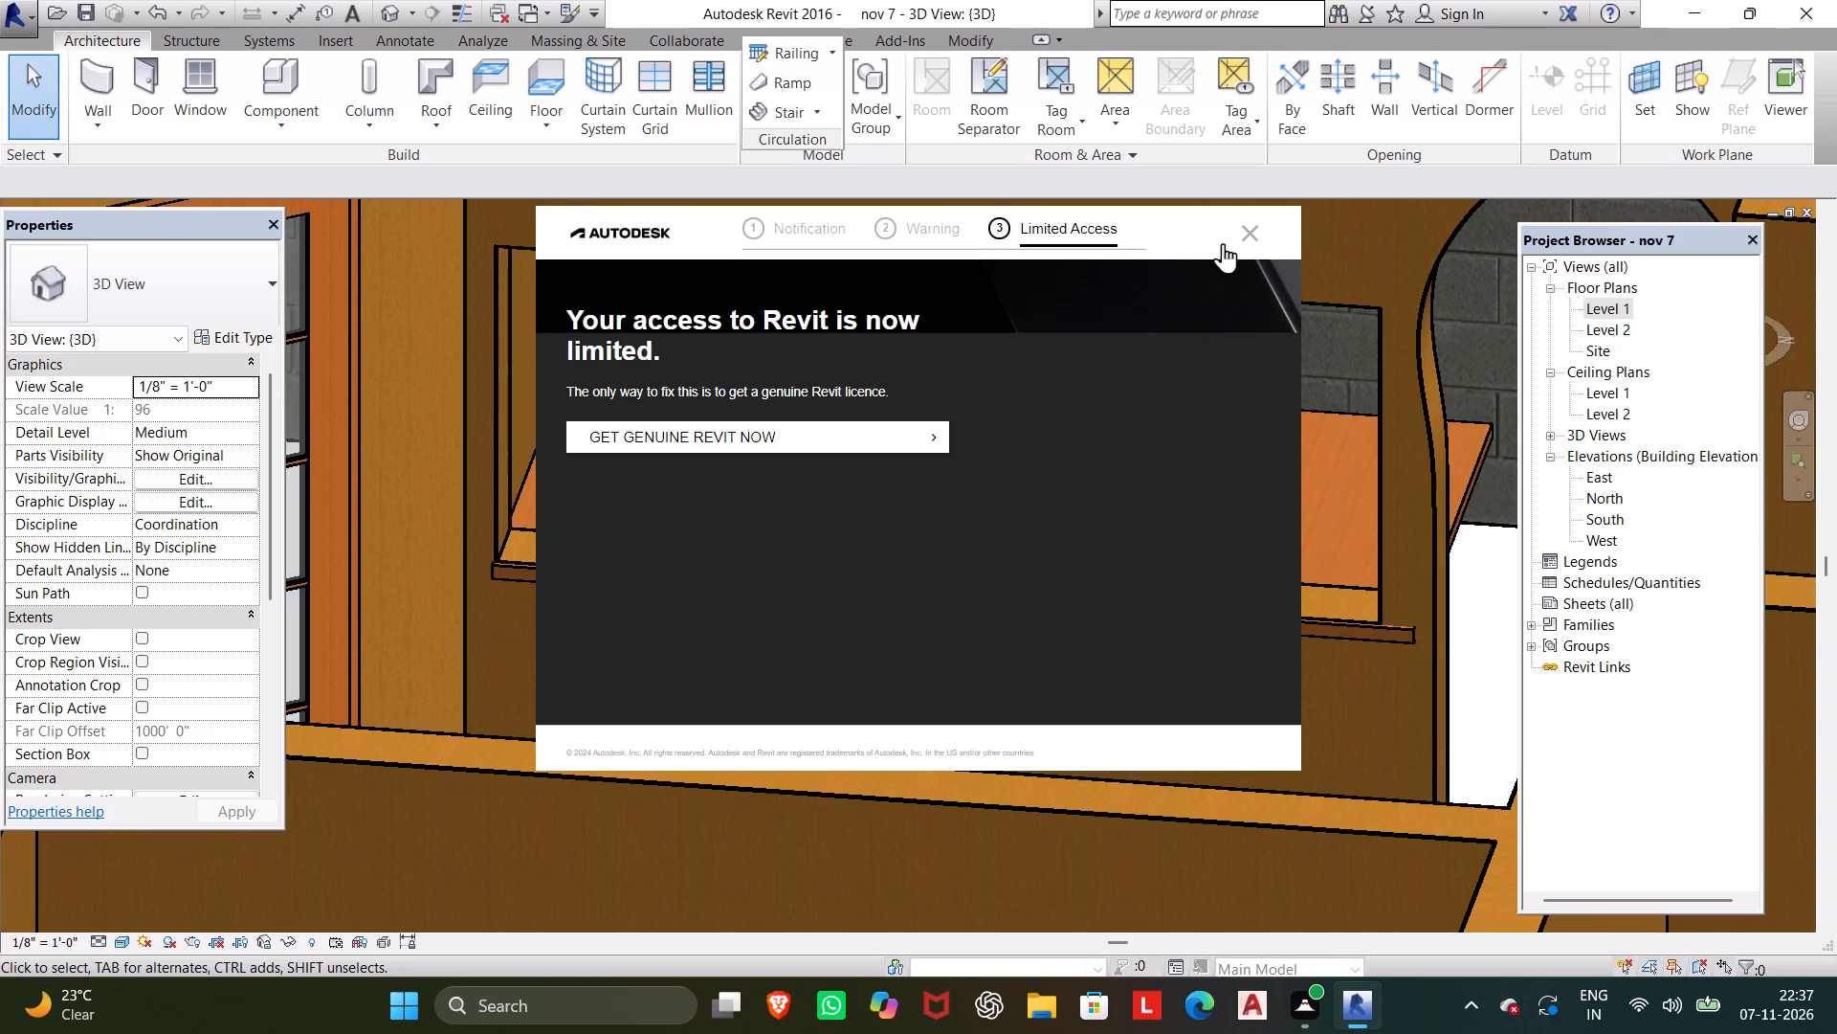
{"action": "left_click", "coordinate": [1251, 230]}
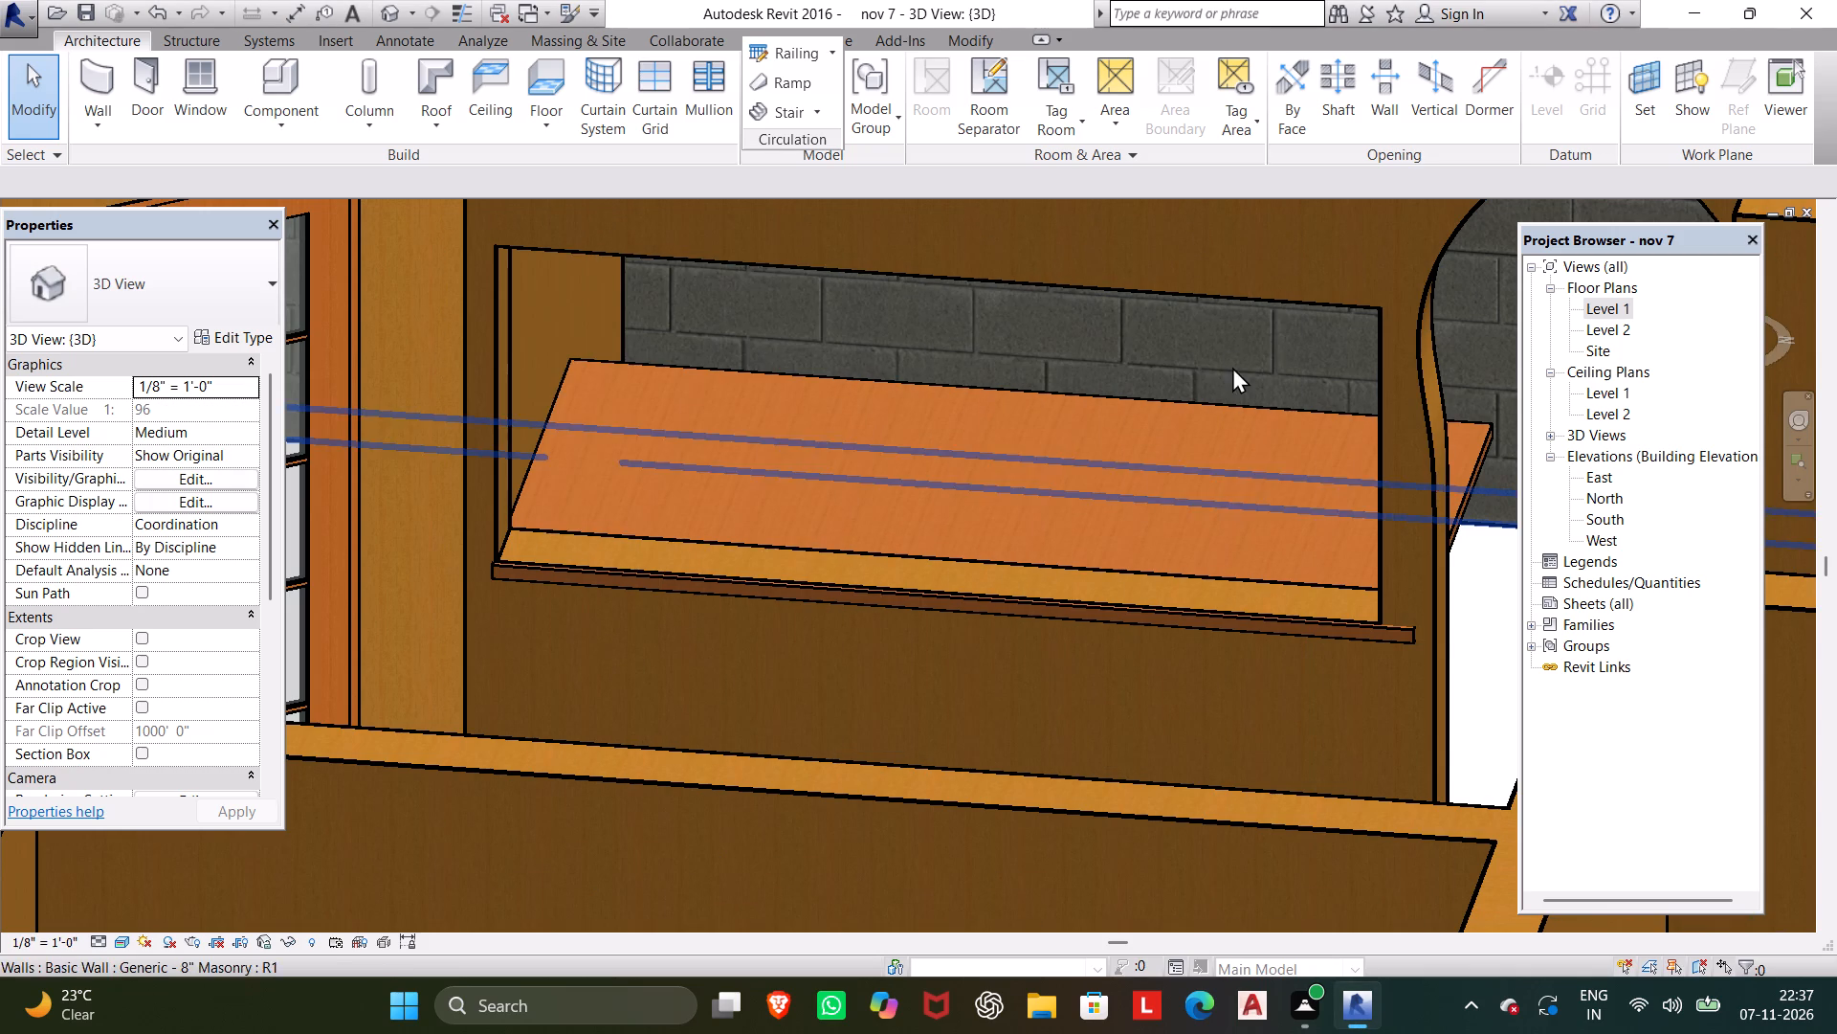
Set the Width type parameter of the island countertop's 48" Depth type to 1'.
{"action": "middle_click_drag", "start_coordinate": [1254, 534], "coordinate": [626, 928], "text": "shift"}
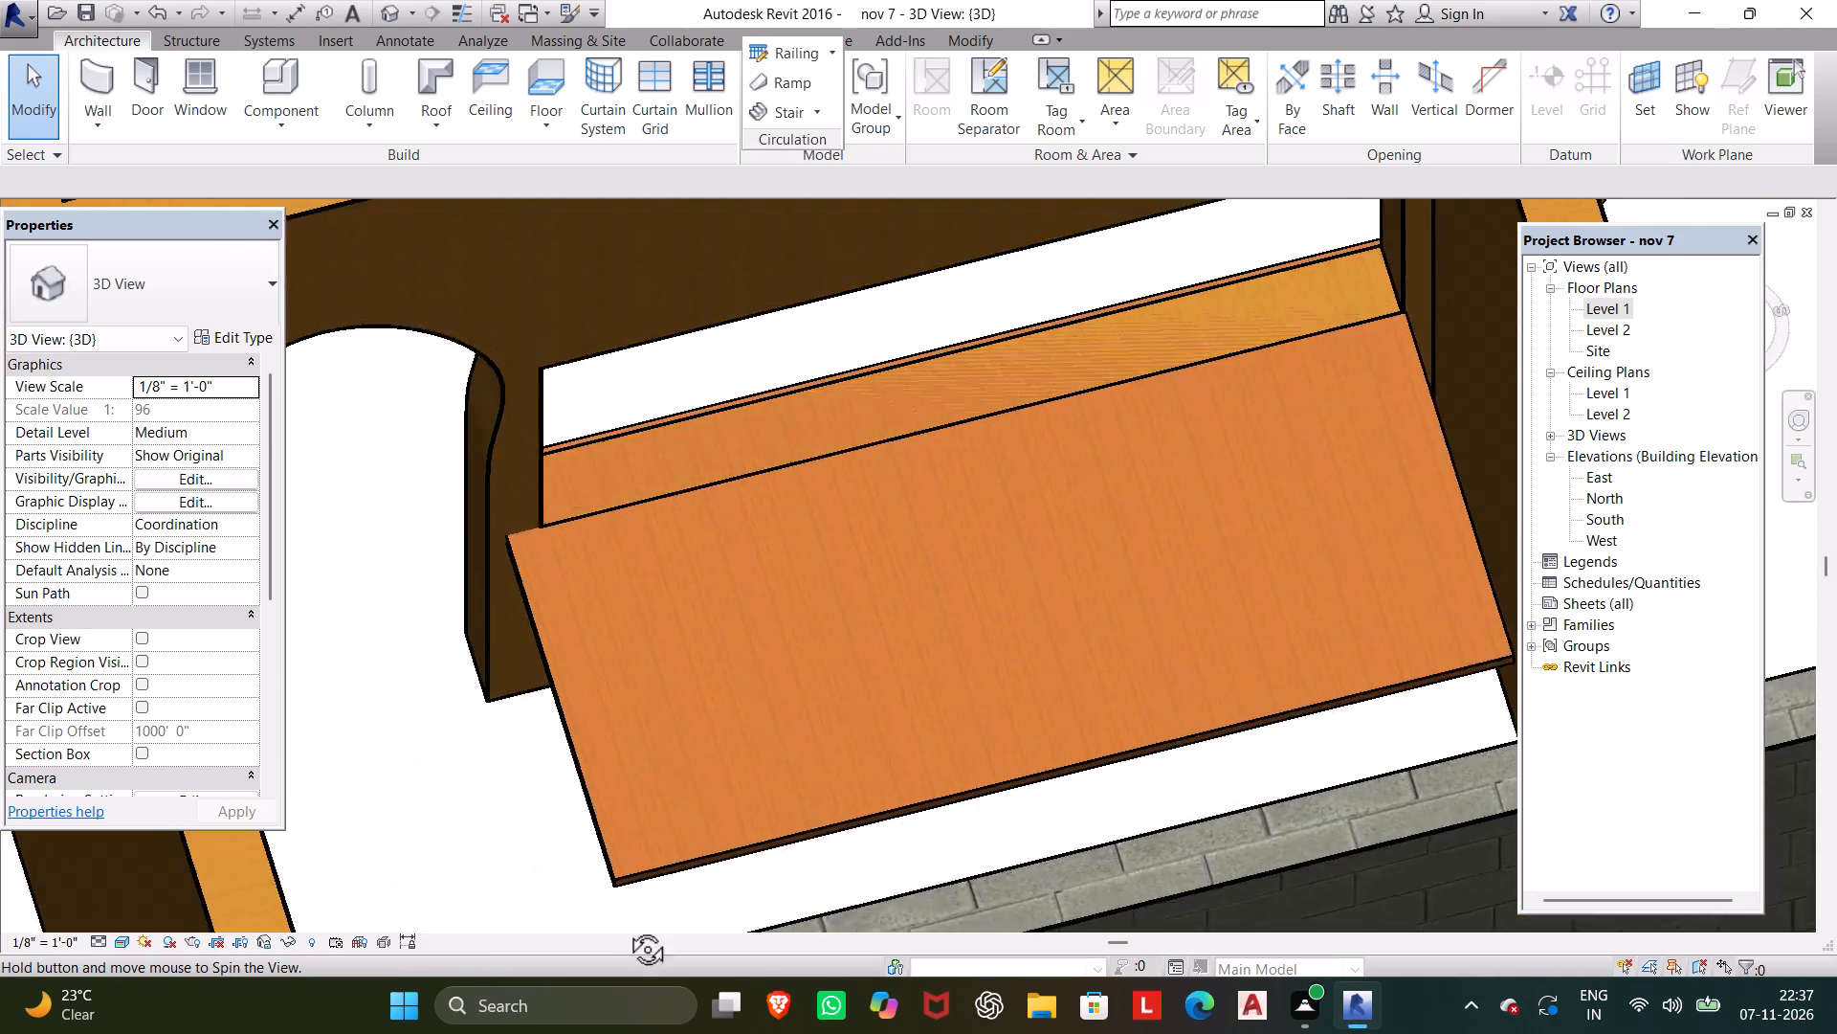
{"action": "middle_click_drag", "start_coordinate": [626, 928], "coordinate": [663, 922], "text": "shift"}
{"action": "left_click", "coordinate": [602, 779]}
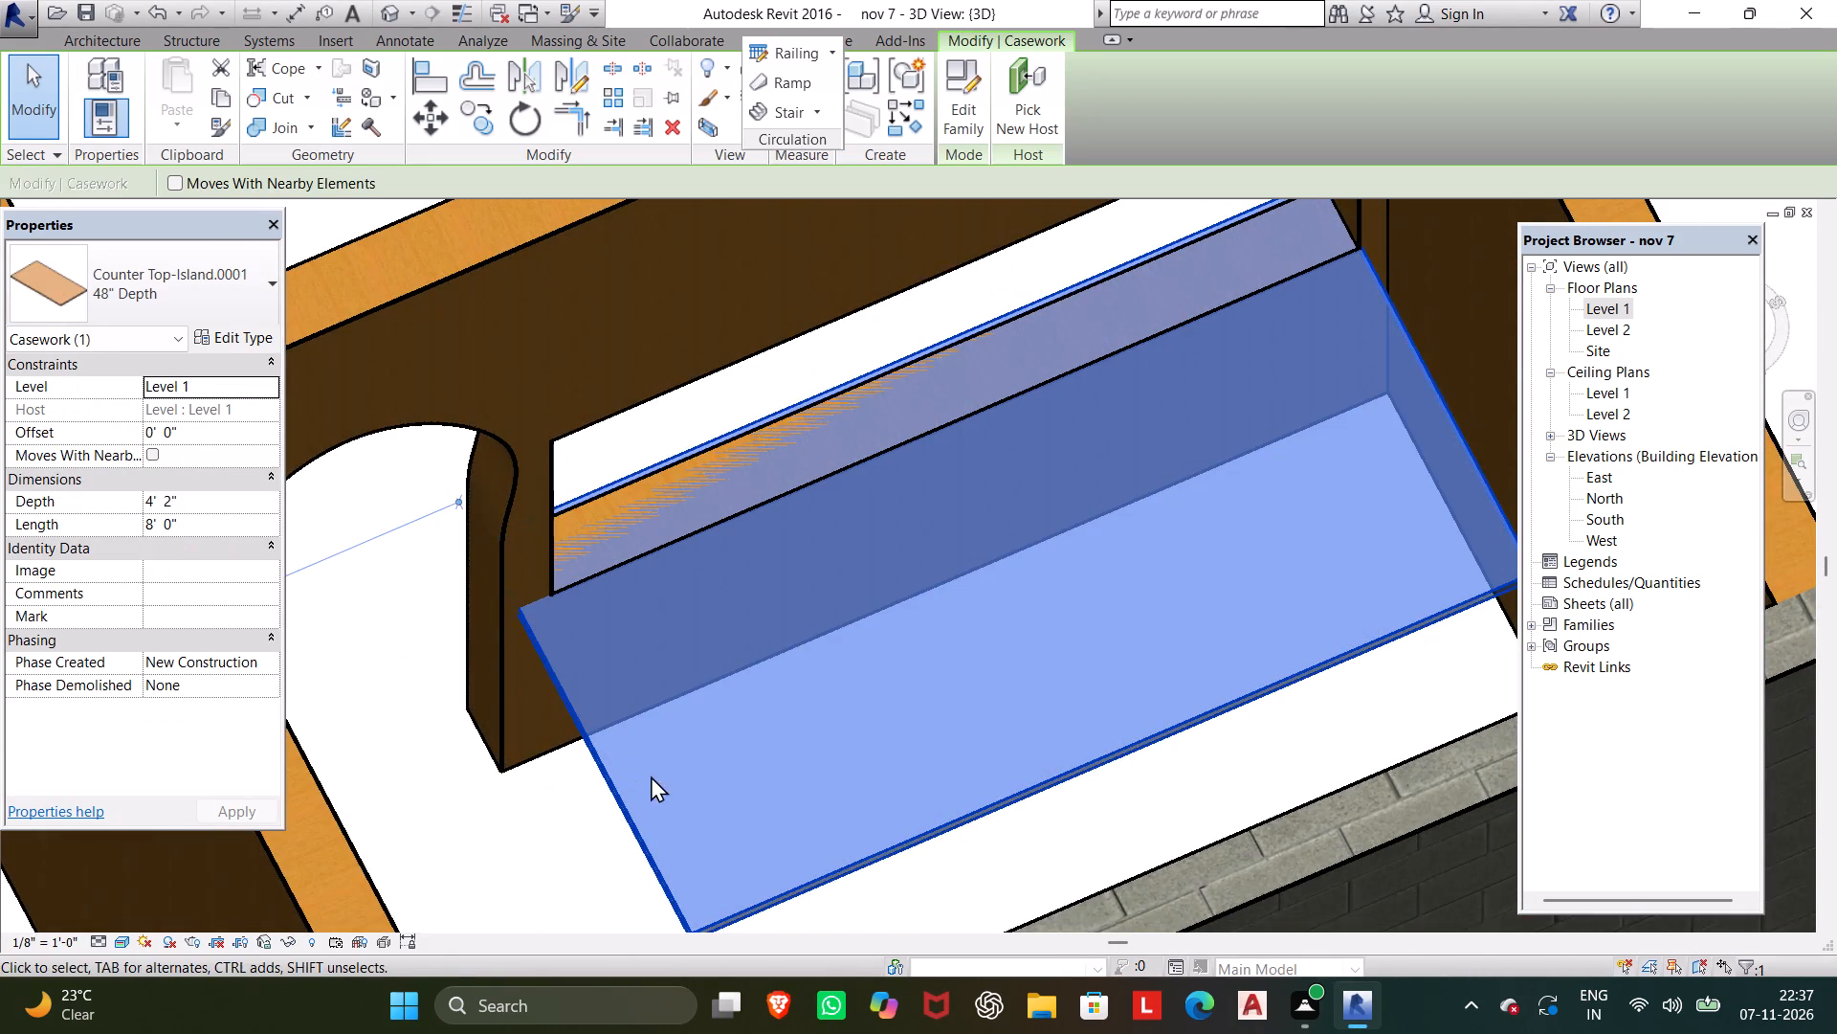
{"action": "middle_click_drag", "start_coordinate": [1127, 848], "coordinate": [1096, 650]}
{"action": "left_click", "coordinate": [221, 335]}
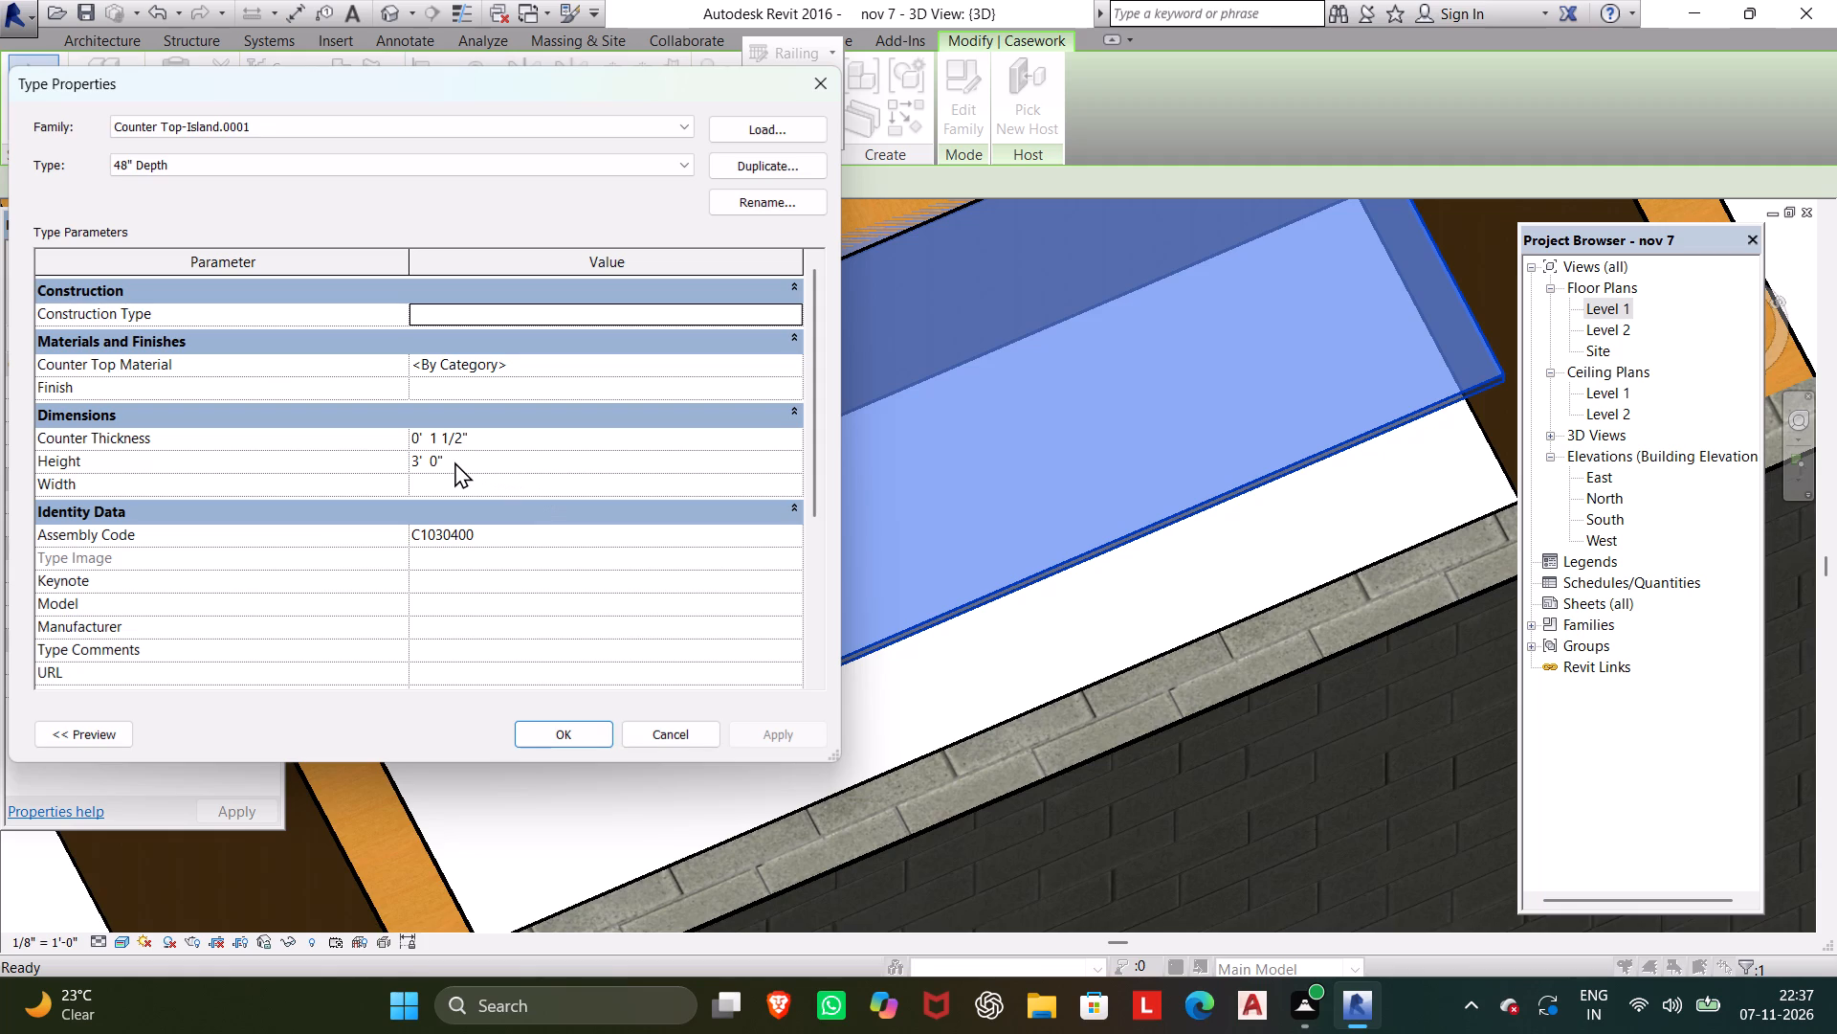
{"action": "left_click", "coordinate": [454, 486]}
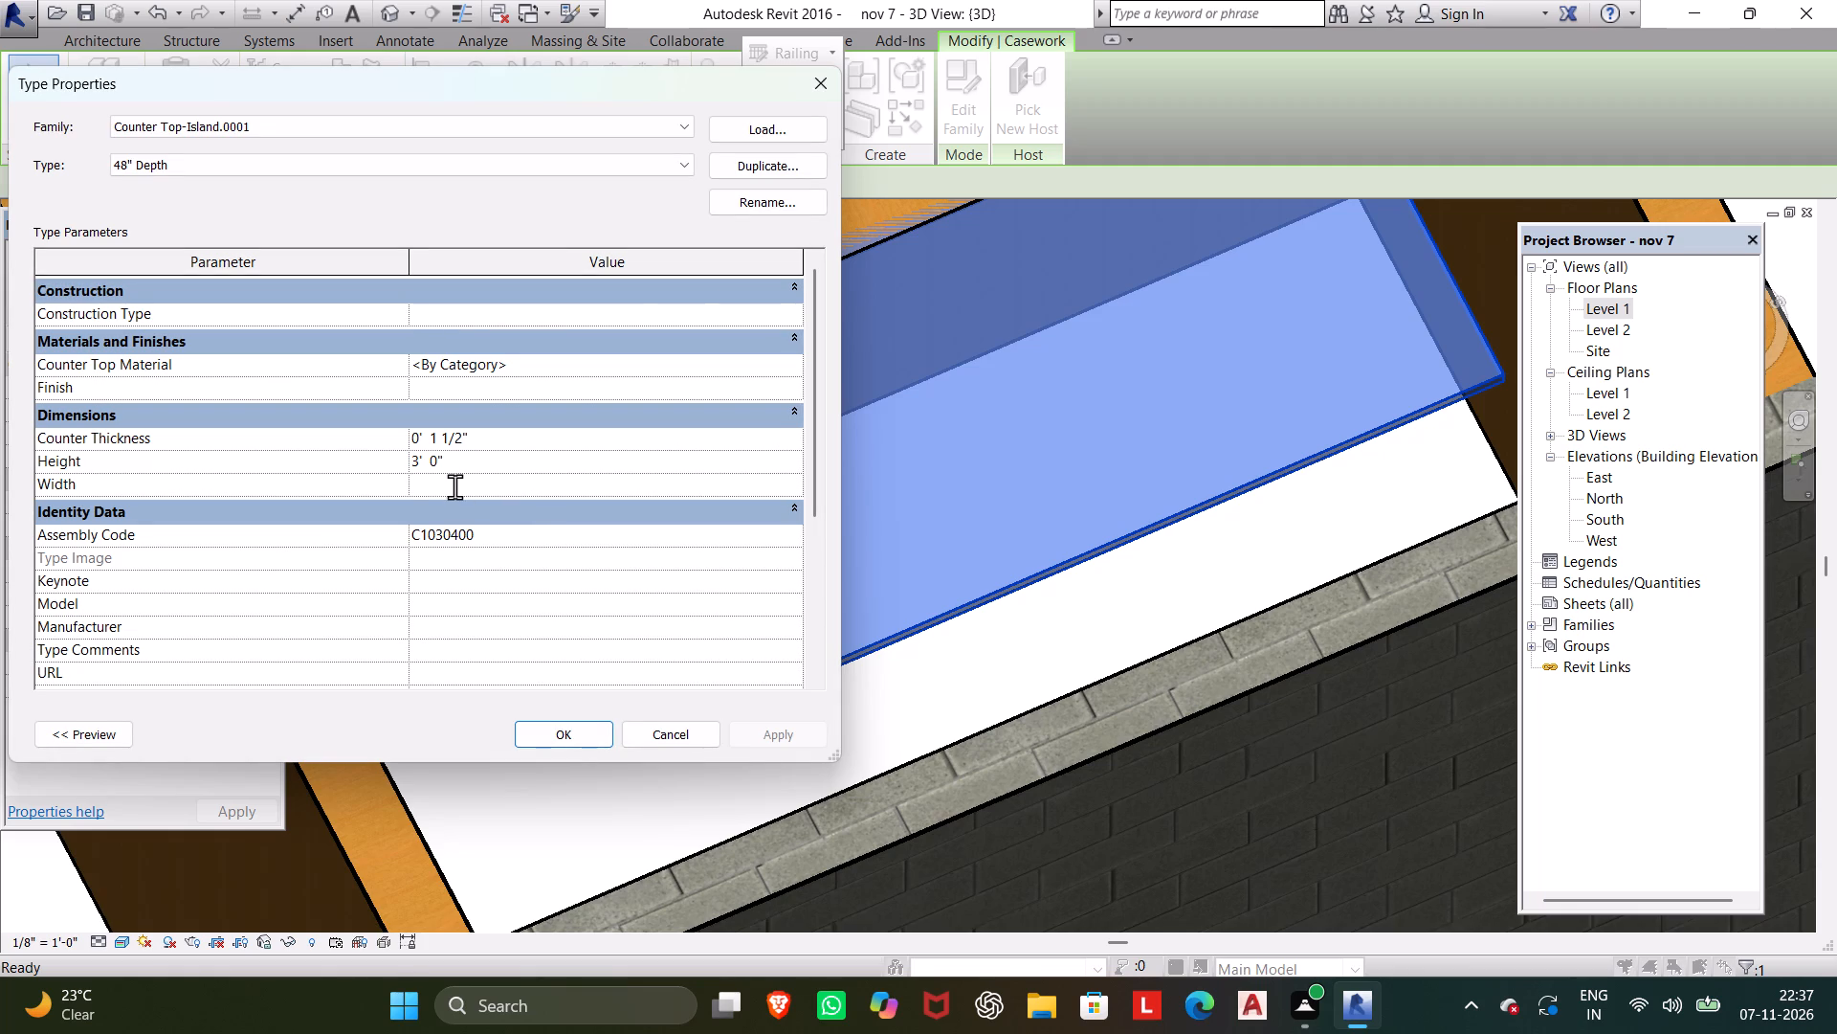
{"action": "key", "text": "1"}
{"action": "key", "text": "apostrophe"}
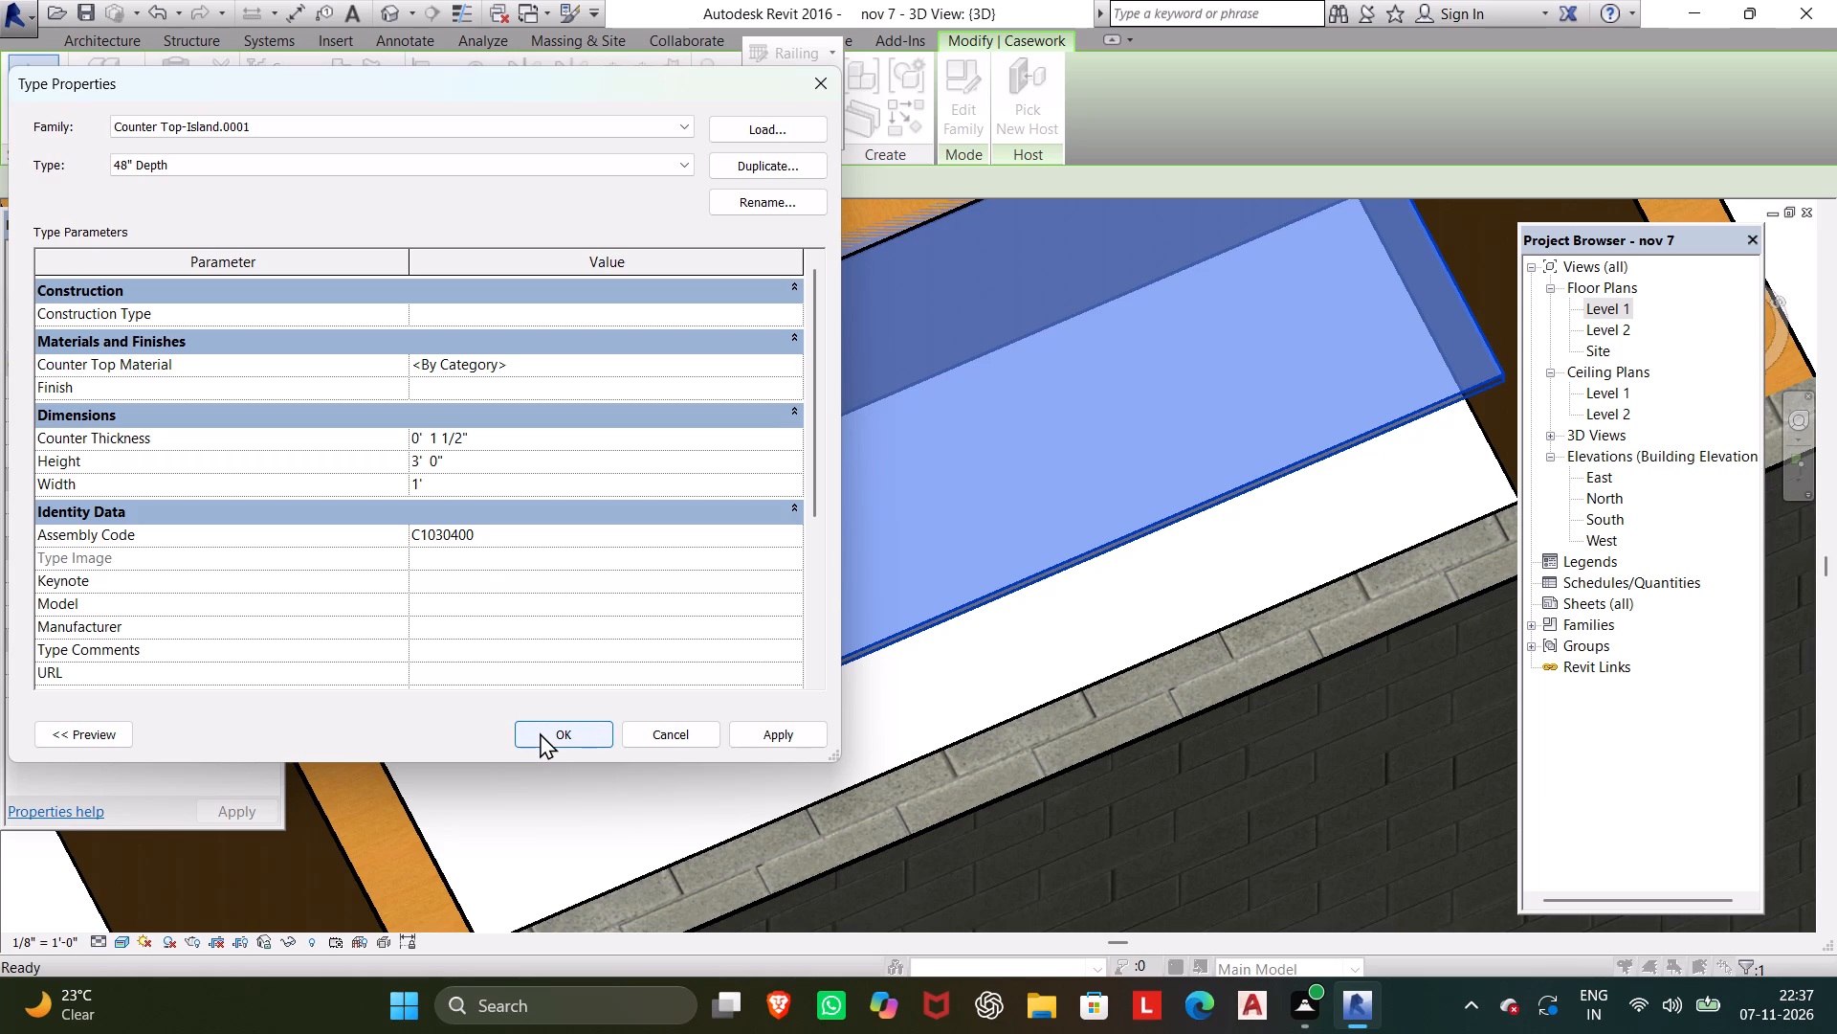
{"action": "left_click", "coordinate": [540, 732]}
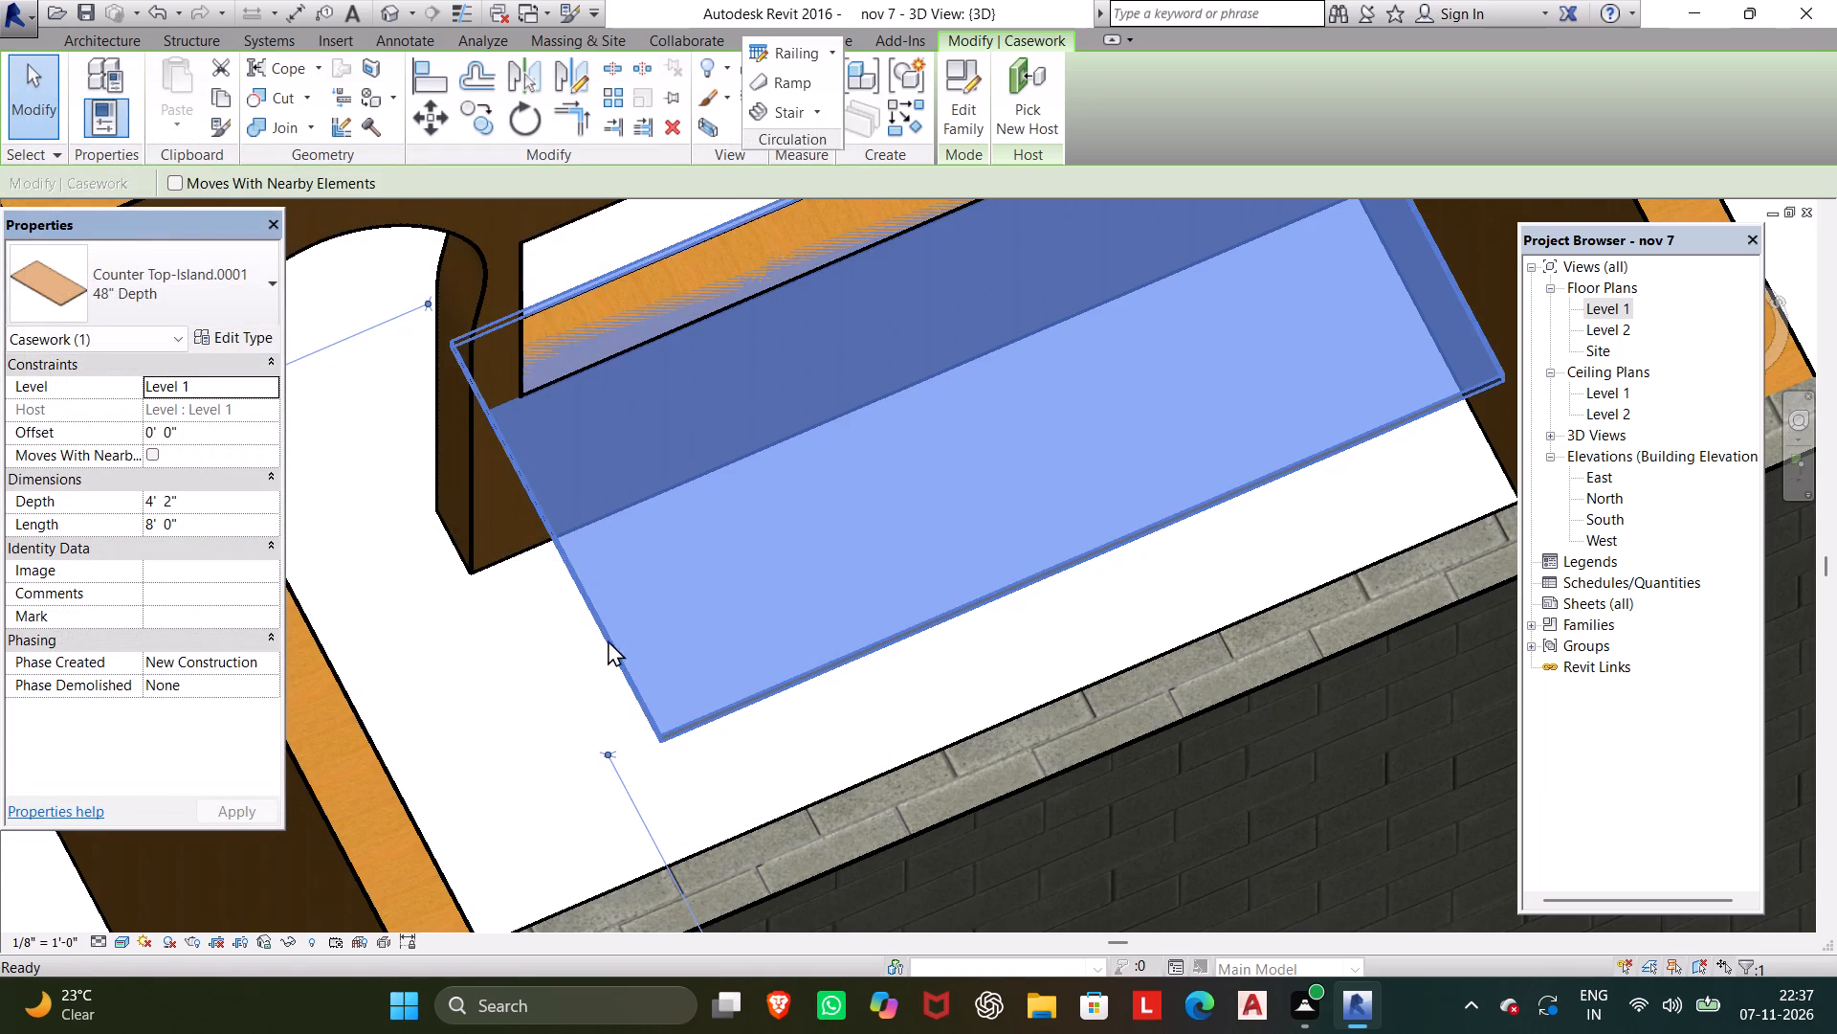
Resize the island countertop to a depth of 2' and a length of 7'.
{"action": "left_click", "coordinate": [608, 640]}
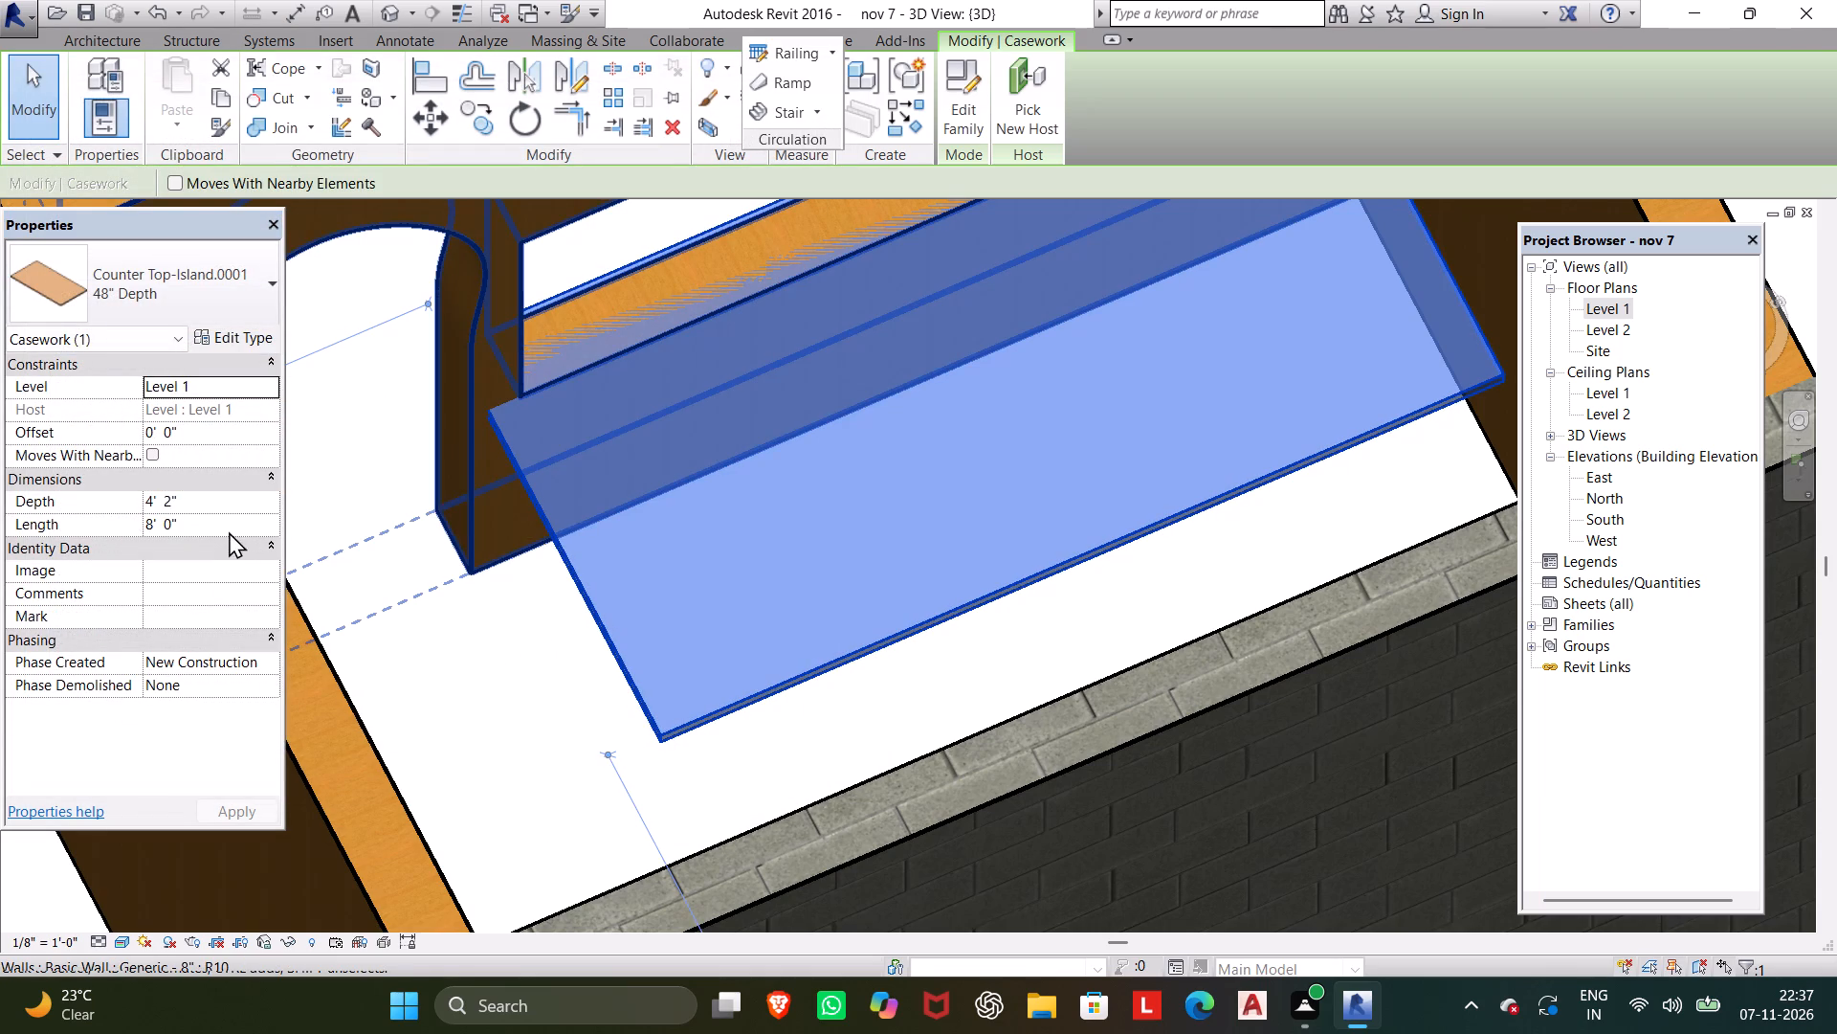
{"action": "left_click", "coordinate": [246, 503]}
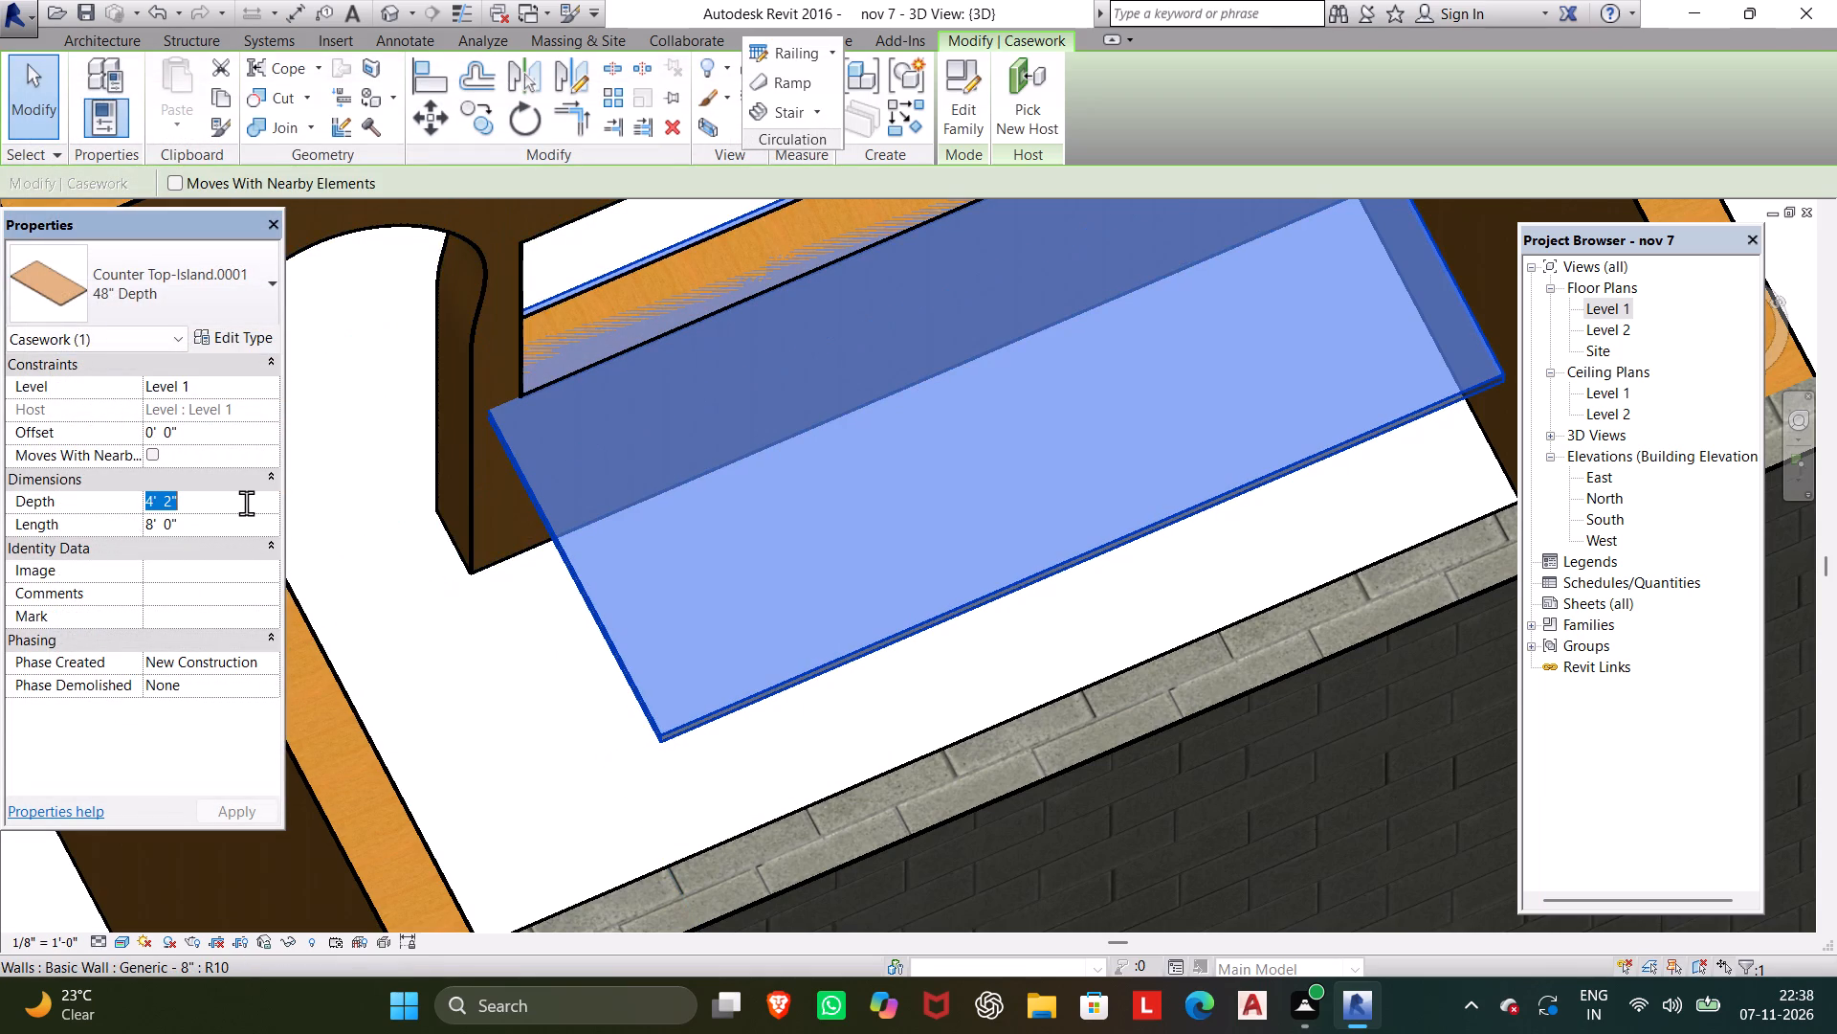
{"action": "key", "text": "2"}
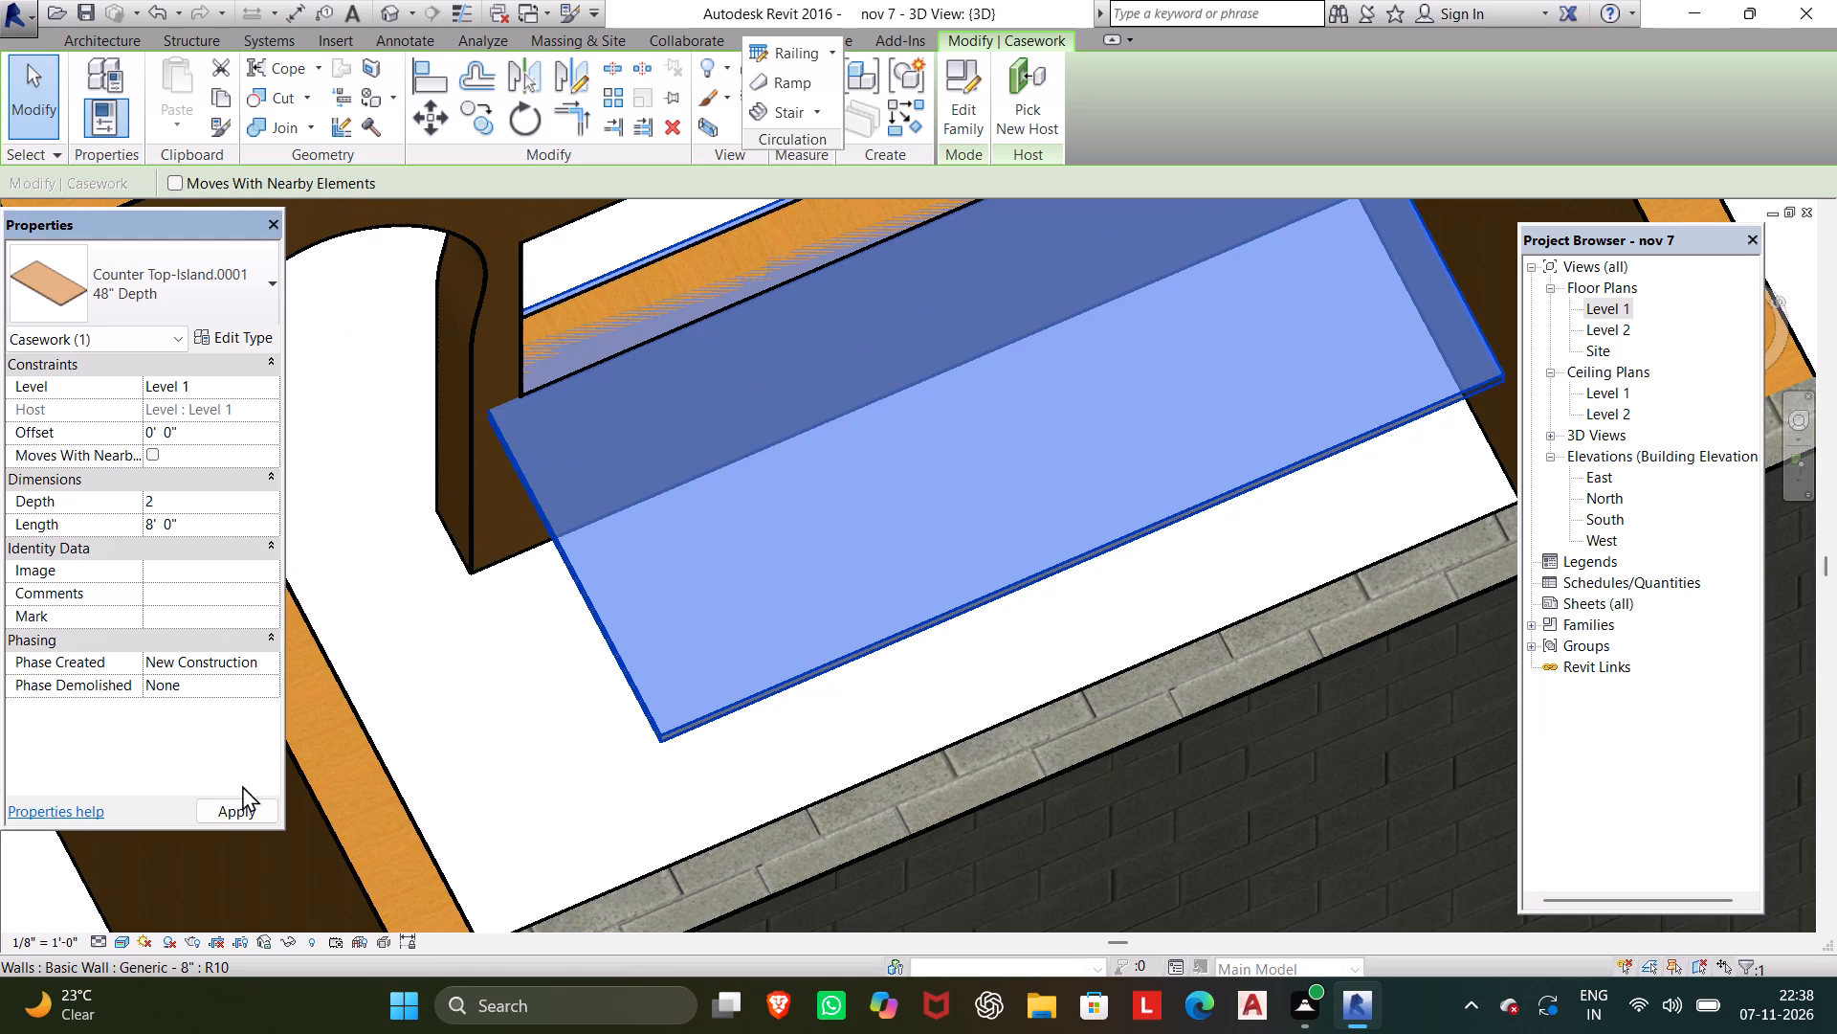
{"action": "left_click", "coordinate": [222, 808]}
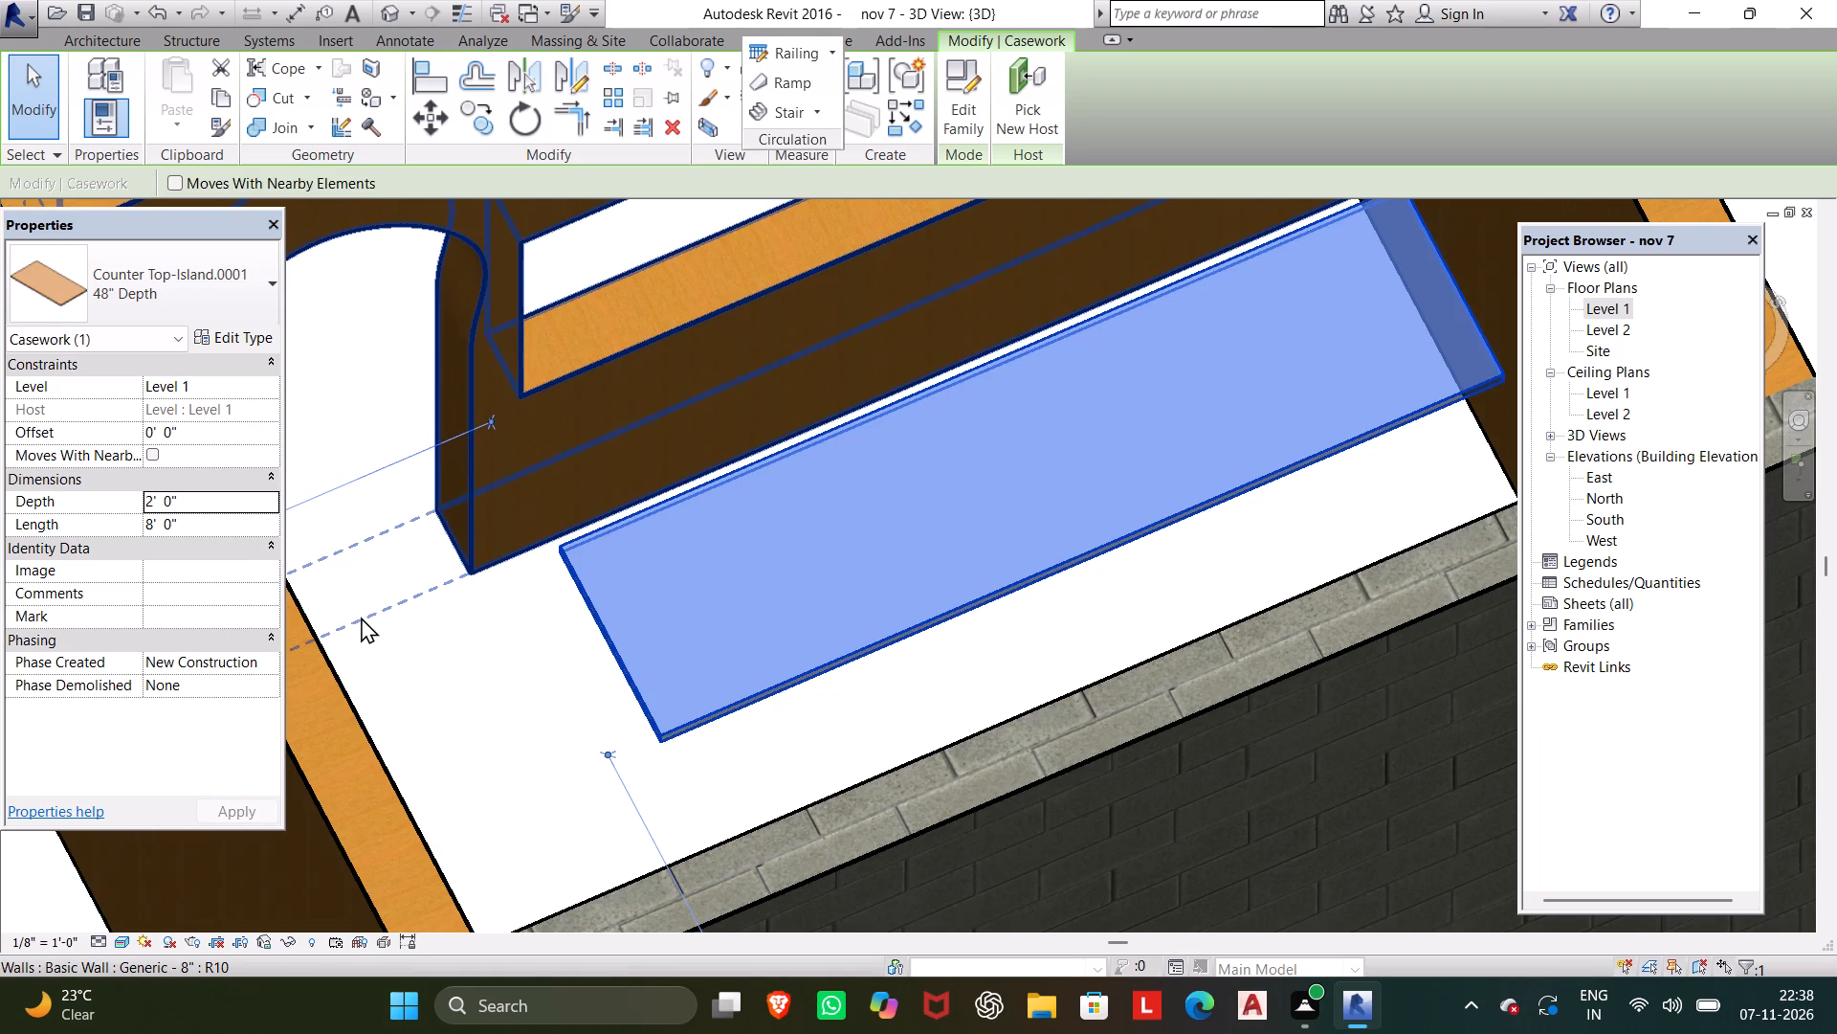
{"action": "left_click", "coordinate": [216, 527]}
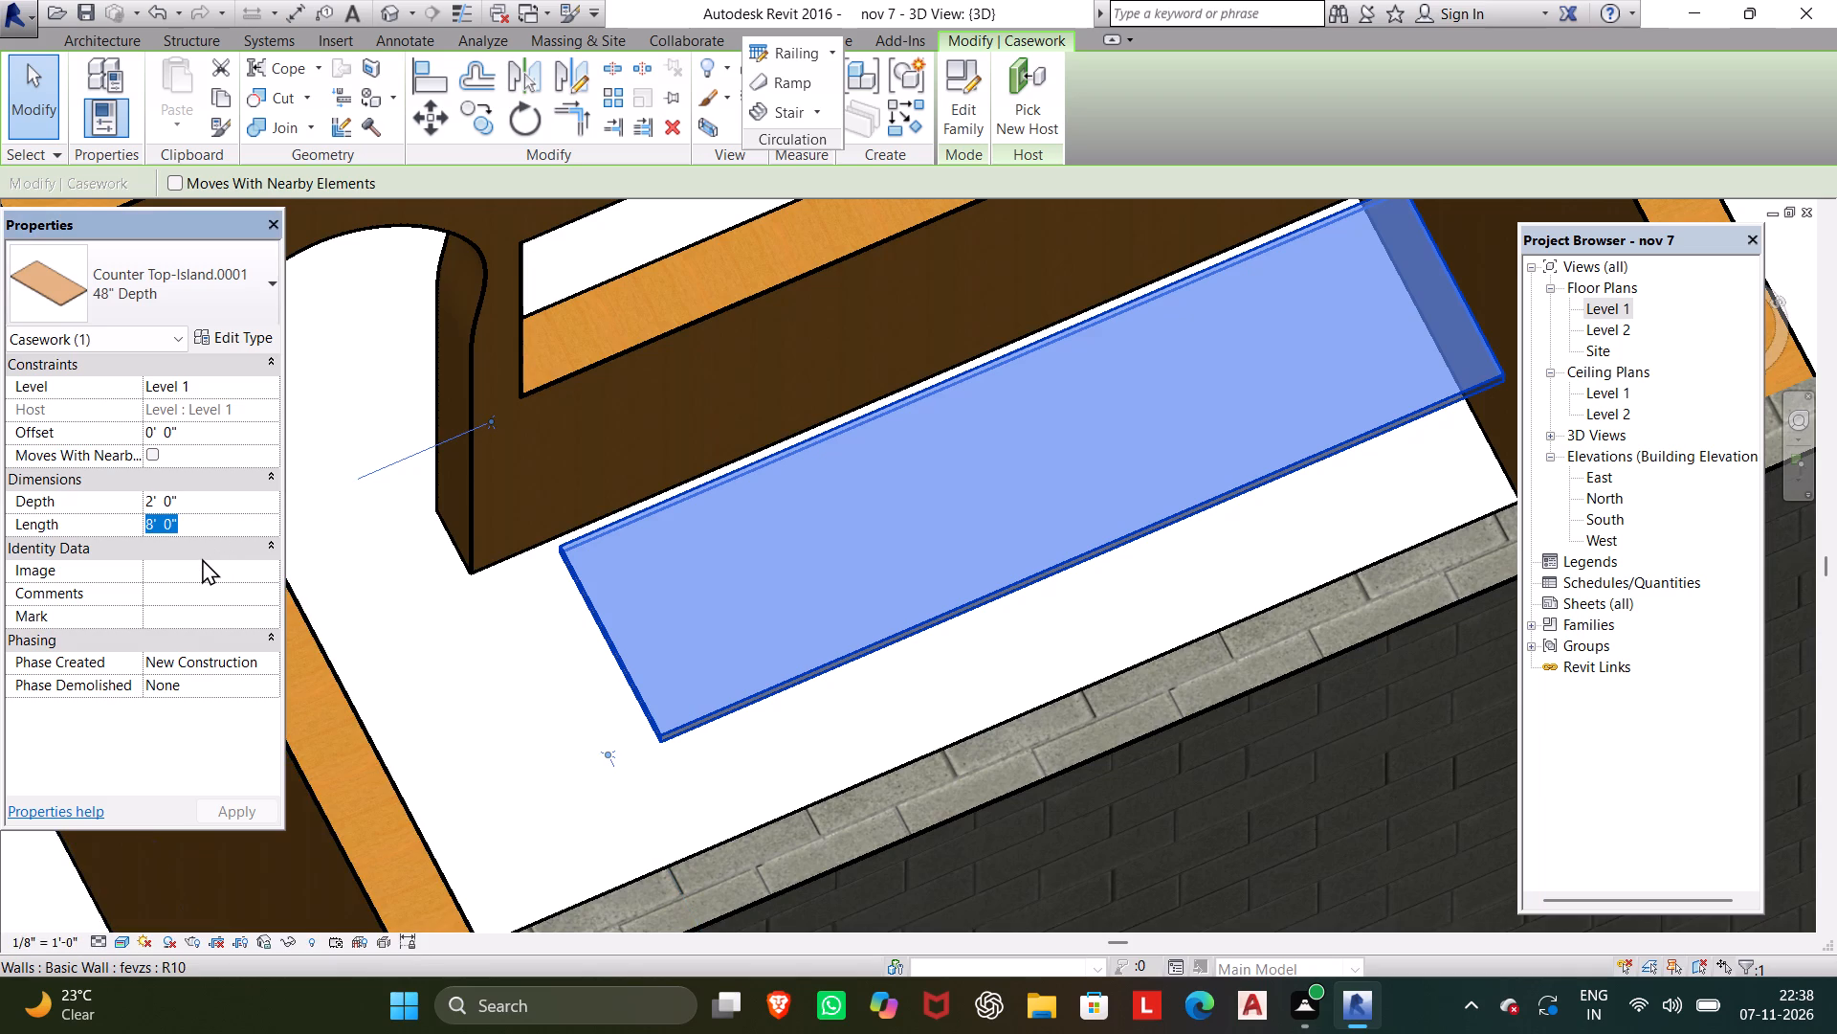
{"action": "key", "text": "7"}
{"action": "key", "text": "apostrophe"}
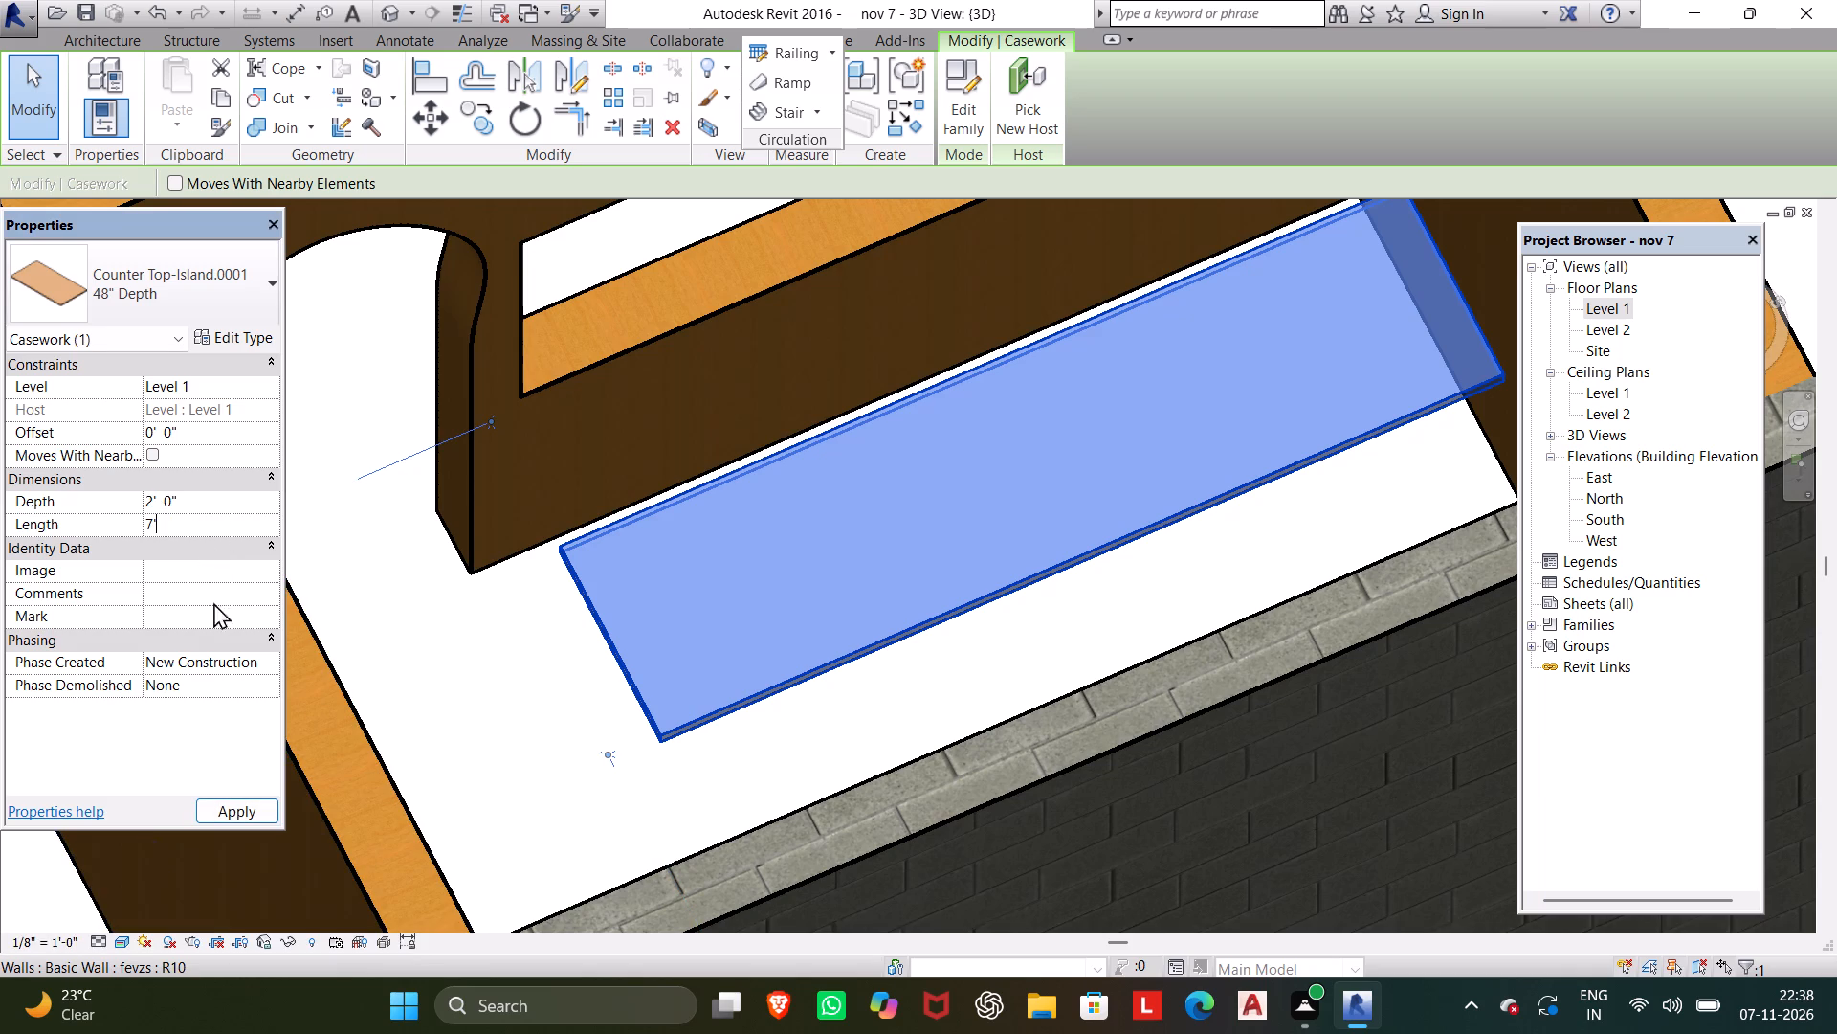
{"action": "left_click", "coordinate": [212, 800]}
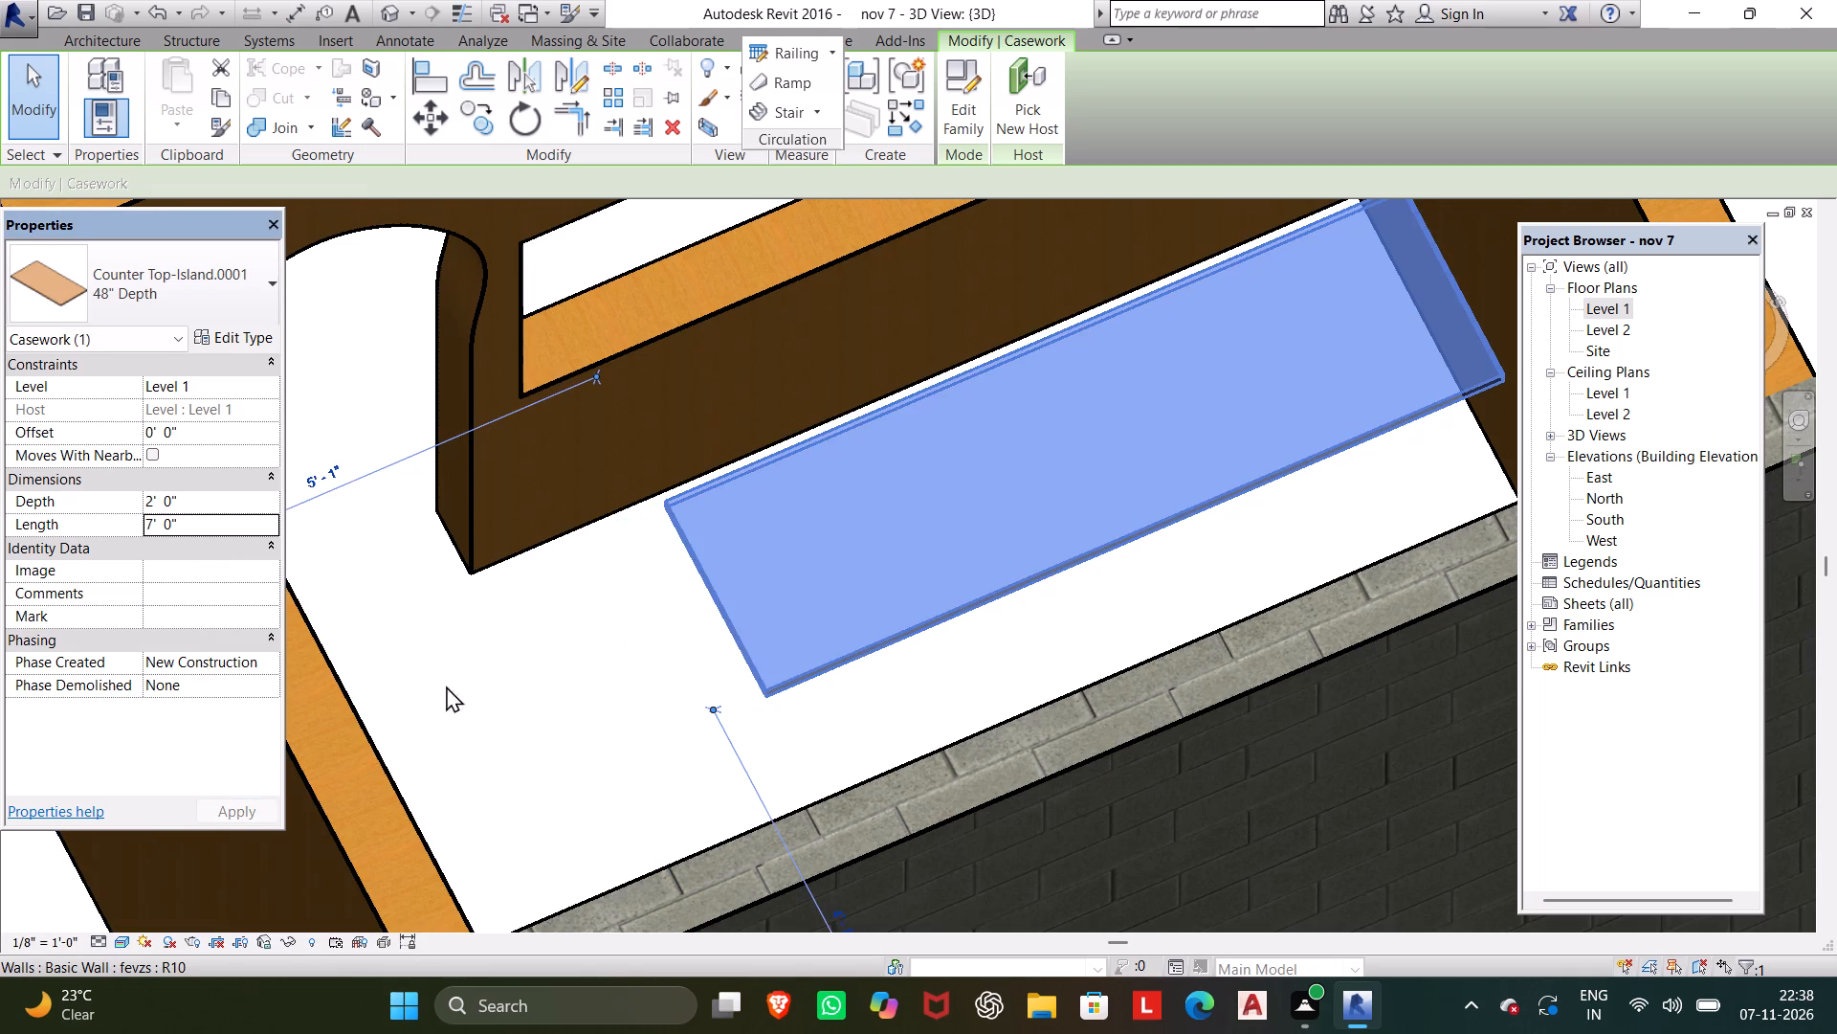
Nudge the island countertop 32 steps toward the partition so that it sits across the sill of the rectangular opening.
{"action": "left_click", "coordinate": [698, 613]}
{"action": "scroll", "coordinate": [688, 623], "scroll_direction": "up", "scroll_amount": 1}
{"action": "middle_click_drag", "start_coordinate": [690, 640], "coordinate": [478, 753]}
{"action": "scroll", "coordinate": [486, 752], "scroll_direction": "down", "scroll_amount": 1}
{"action": "left_click", "coordinate": [523, 712]}
{"action": "left_click", "coordinate": [497, 609]}
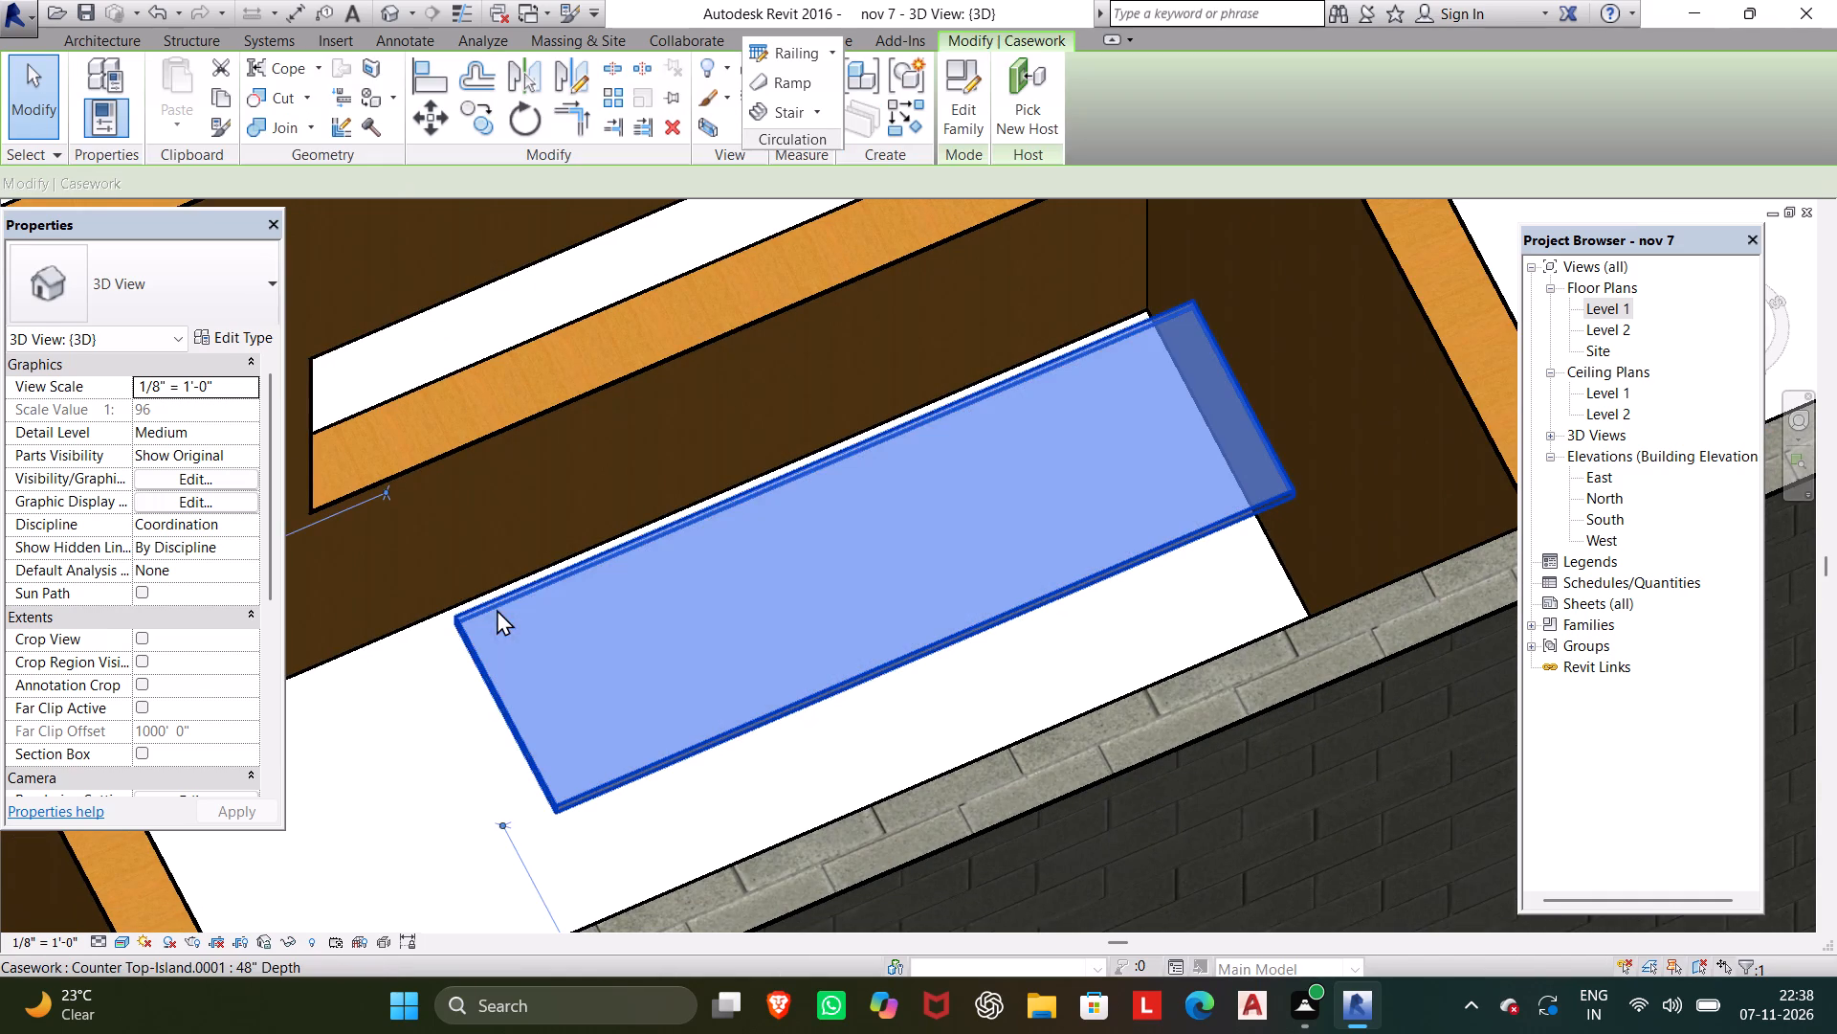
{"action": "key", "text": "Up"}
{"action": "key", "text": "Up"}
{"action": "key", "text": "Up"}
{"action": "key", "text": "Up"}
{"action": "key", "text": "Up"}
{"action": "key", "text": "Up"}
{"action": "key", "text": "Up"}
{"action": "key", "text": "Up"}
{"action": "key", "text": "Up"}
{"action": "key", "text": "Up"}
{"action": "key", "text": "Up"}
{"action": "key", "text": "Up"}
{"action": "key", "text": "Up"}
{"action": "key", "text": "Up"}
{"action": "key", "text": "Up"}
{"action": "key", "text": "Up"}
{"action": "key", "text": "Up"}
{"action": "key", "text": "Up"}
{"action": "key", "text": "Up"}
{"action": "key", "text": "Up"}
{"action": "key", "text": "Up"}
{"action": "key", "text": "Up"}
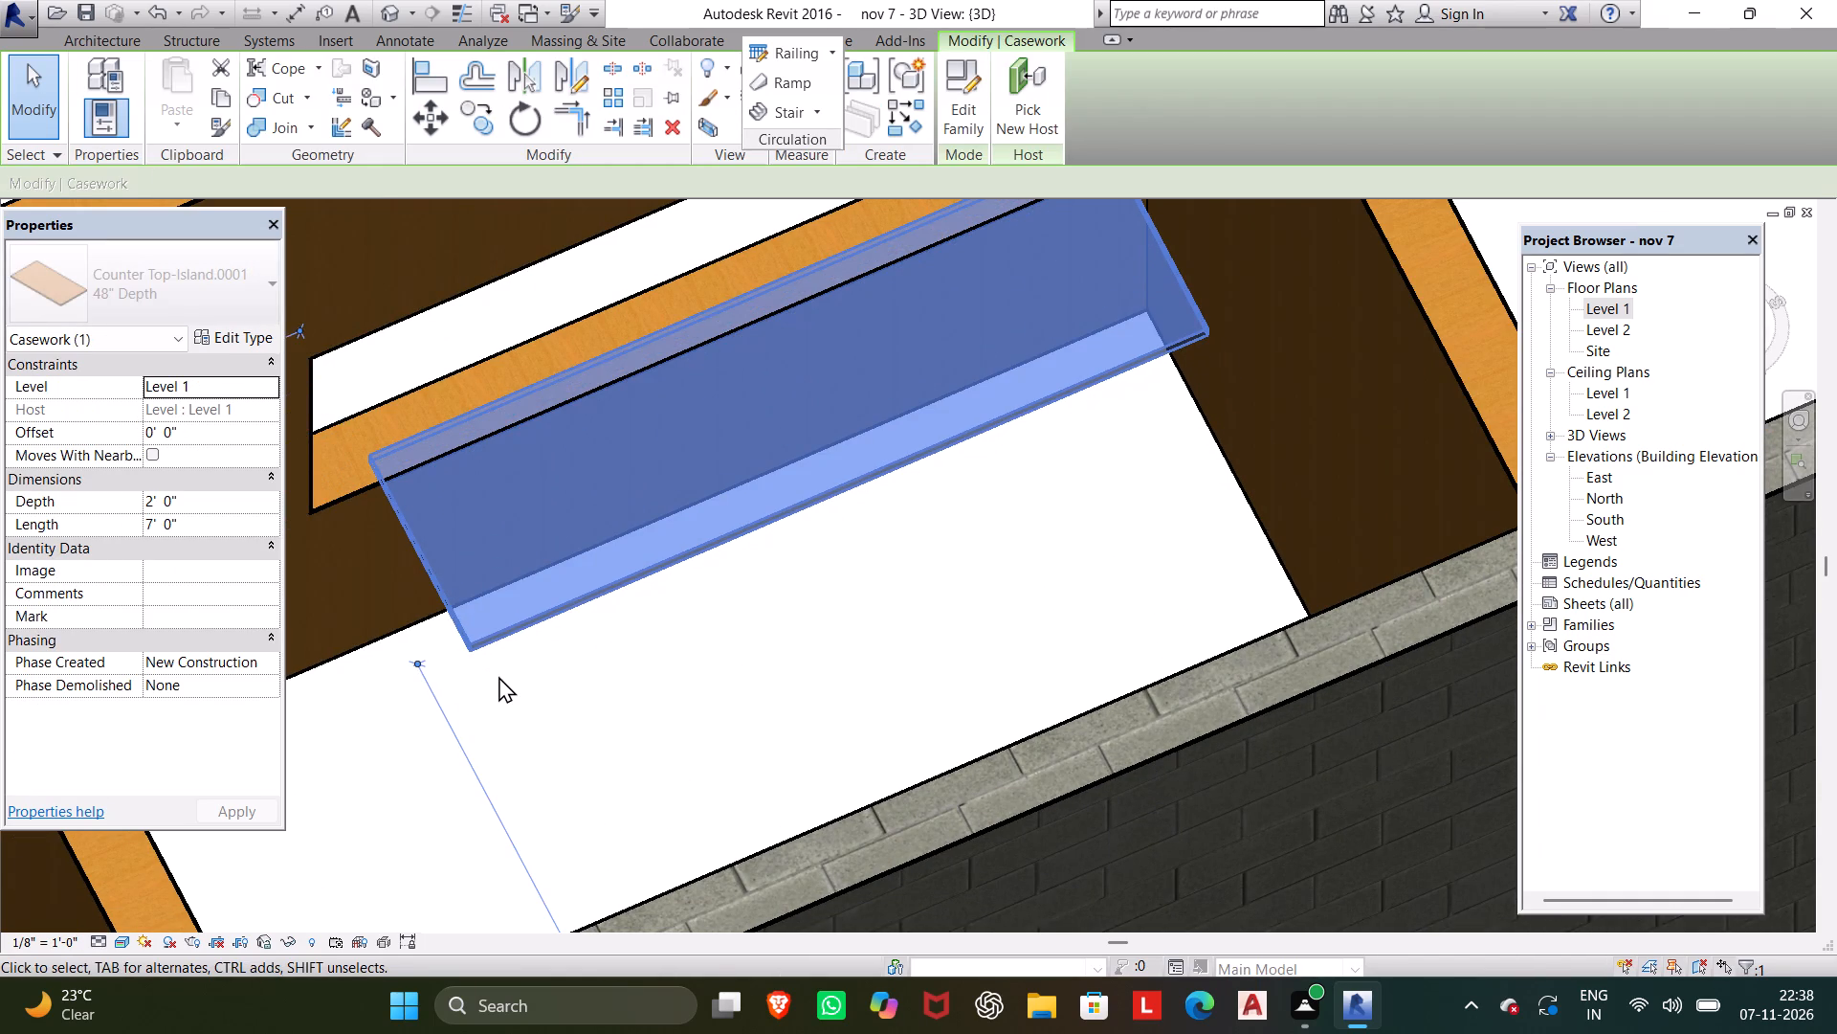
{"action": "key", "text": "Up"}
{"action": "key", "text": "Up"}
{"action": "key", "text": "Up"}
{"action": "key", "text": "Up"}
{"action": "key", "text": "Up"}
{"action": "key", "text": "Up"}
{"action": "key", "text": "Up"}
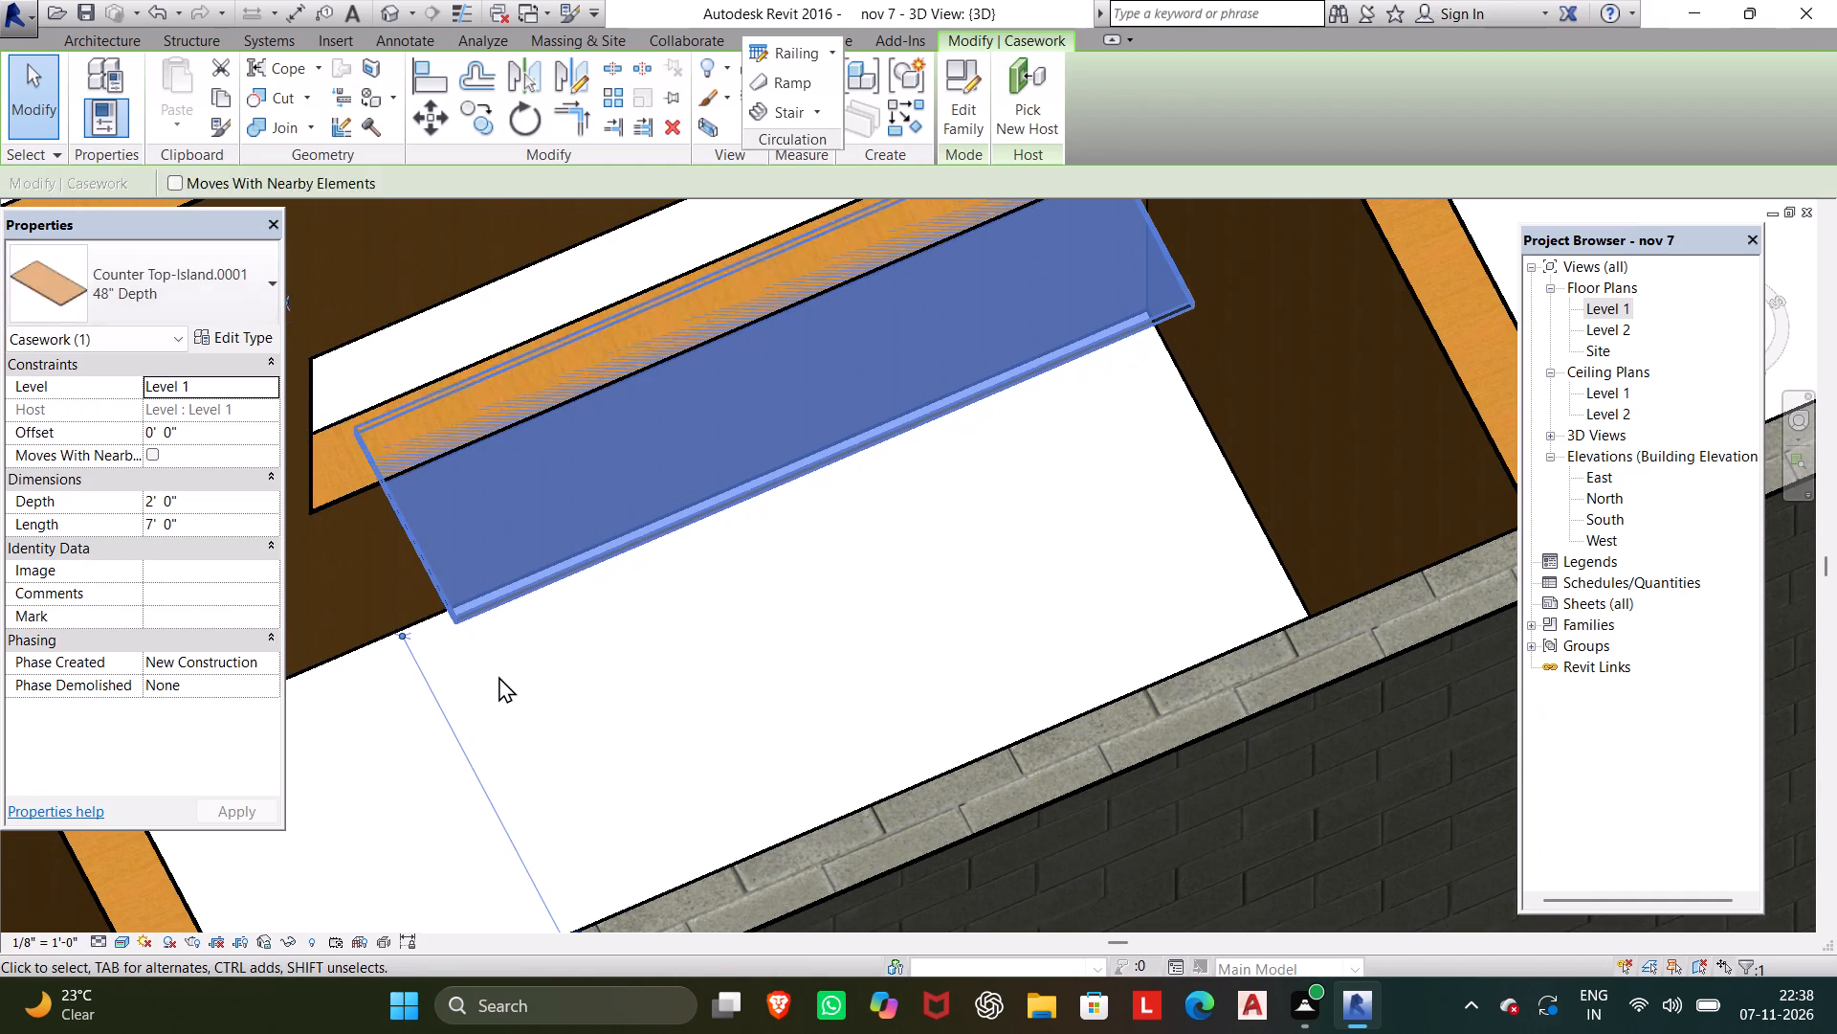
{"action": "key", "text": "Up"}
{"action": "key", "text": "Up"}
{"action": "key", "text": "Up"}
Set the island countertop's length to 7.5' and its depth to 3', and dismiss the licence notice.
{"action": "scroll", "coordinate": [498, 676], "scroll_direction": "down", "scroll_amount": 1}
{"action": "middle_click_drag", "start_coordinate": [498, 676], "coordinate": [690, 684]}
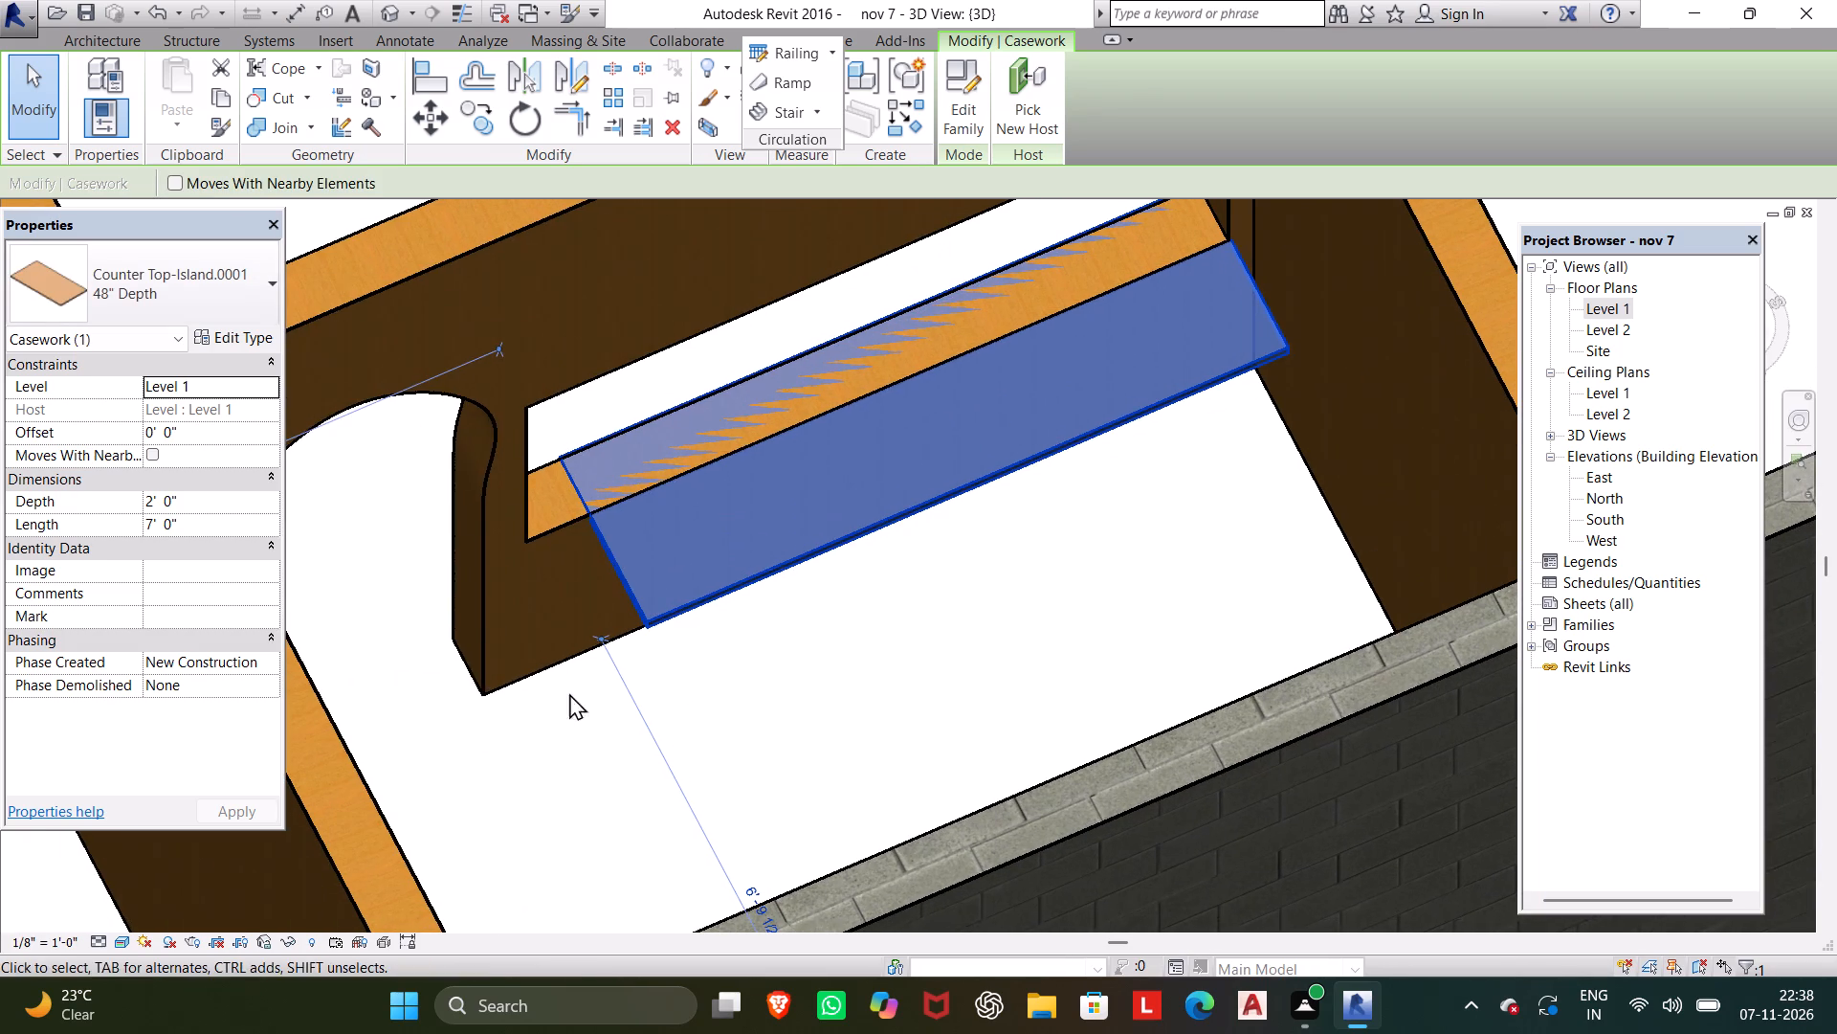
{"action": "left_click", "coordinate": [229, 525]}
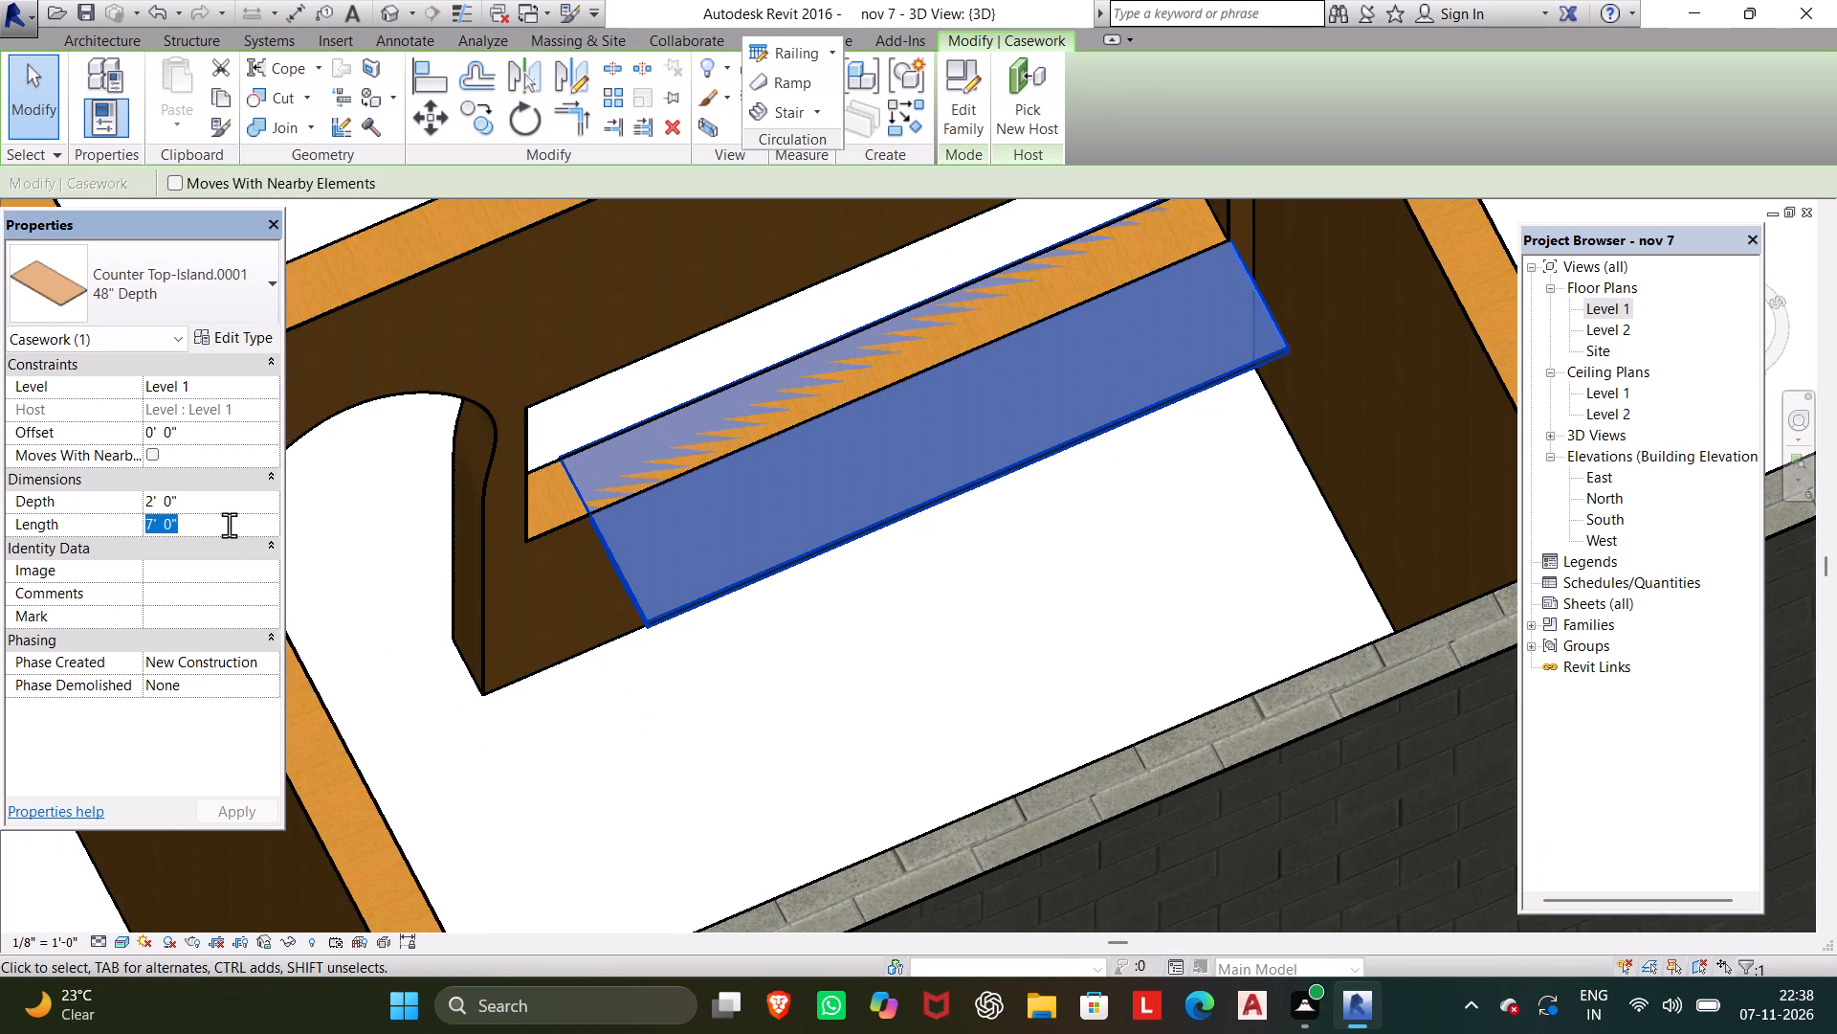
{"action": "type", "text": "7.5"}
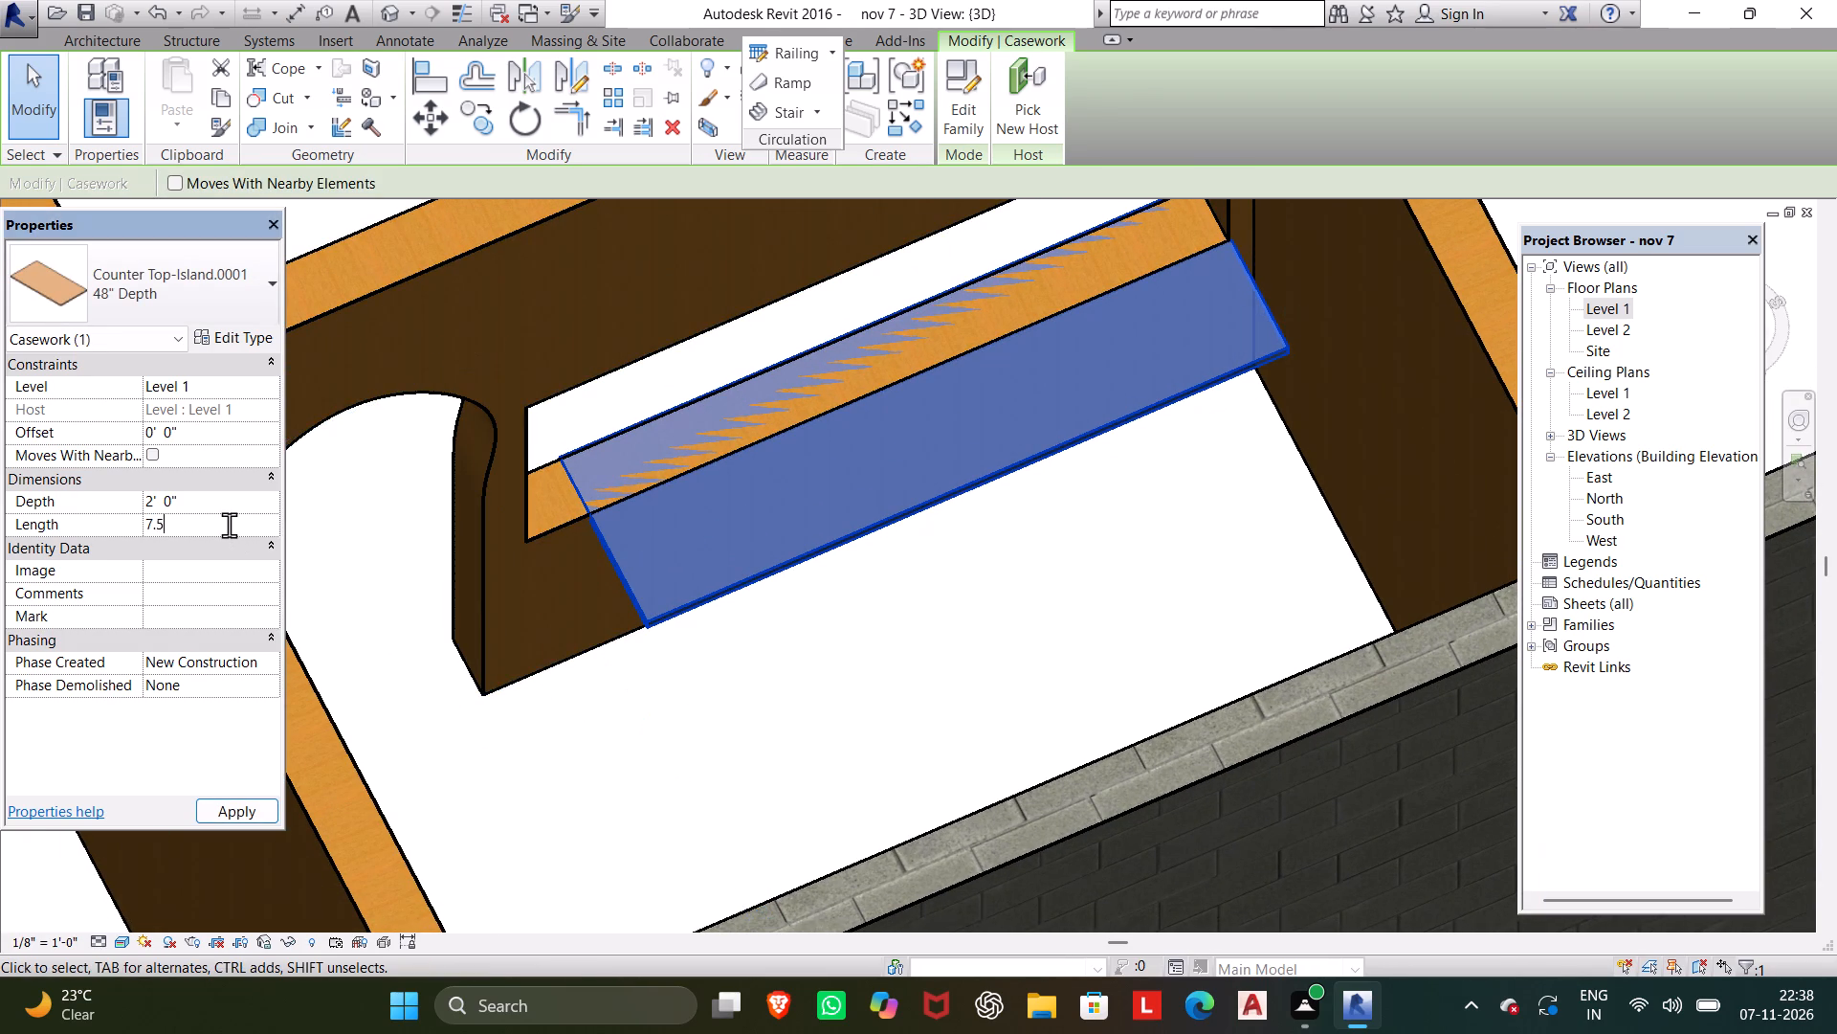
{"action": "key", "text": "apostrophe"}
{"action": "left_click", "coordinate": [261, 805]}
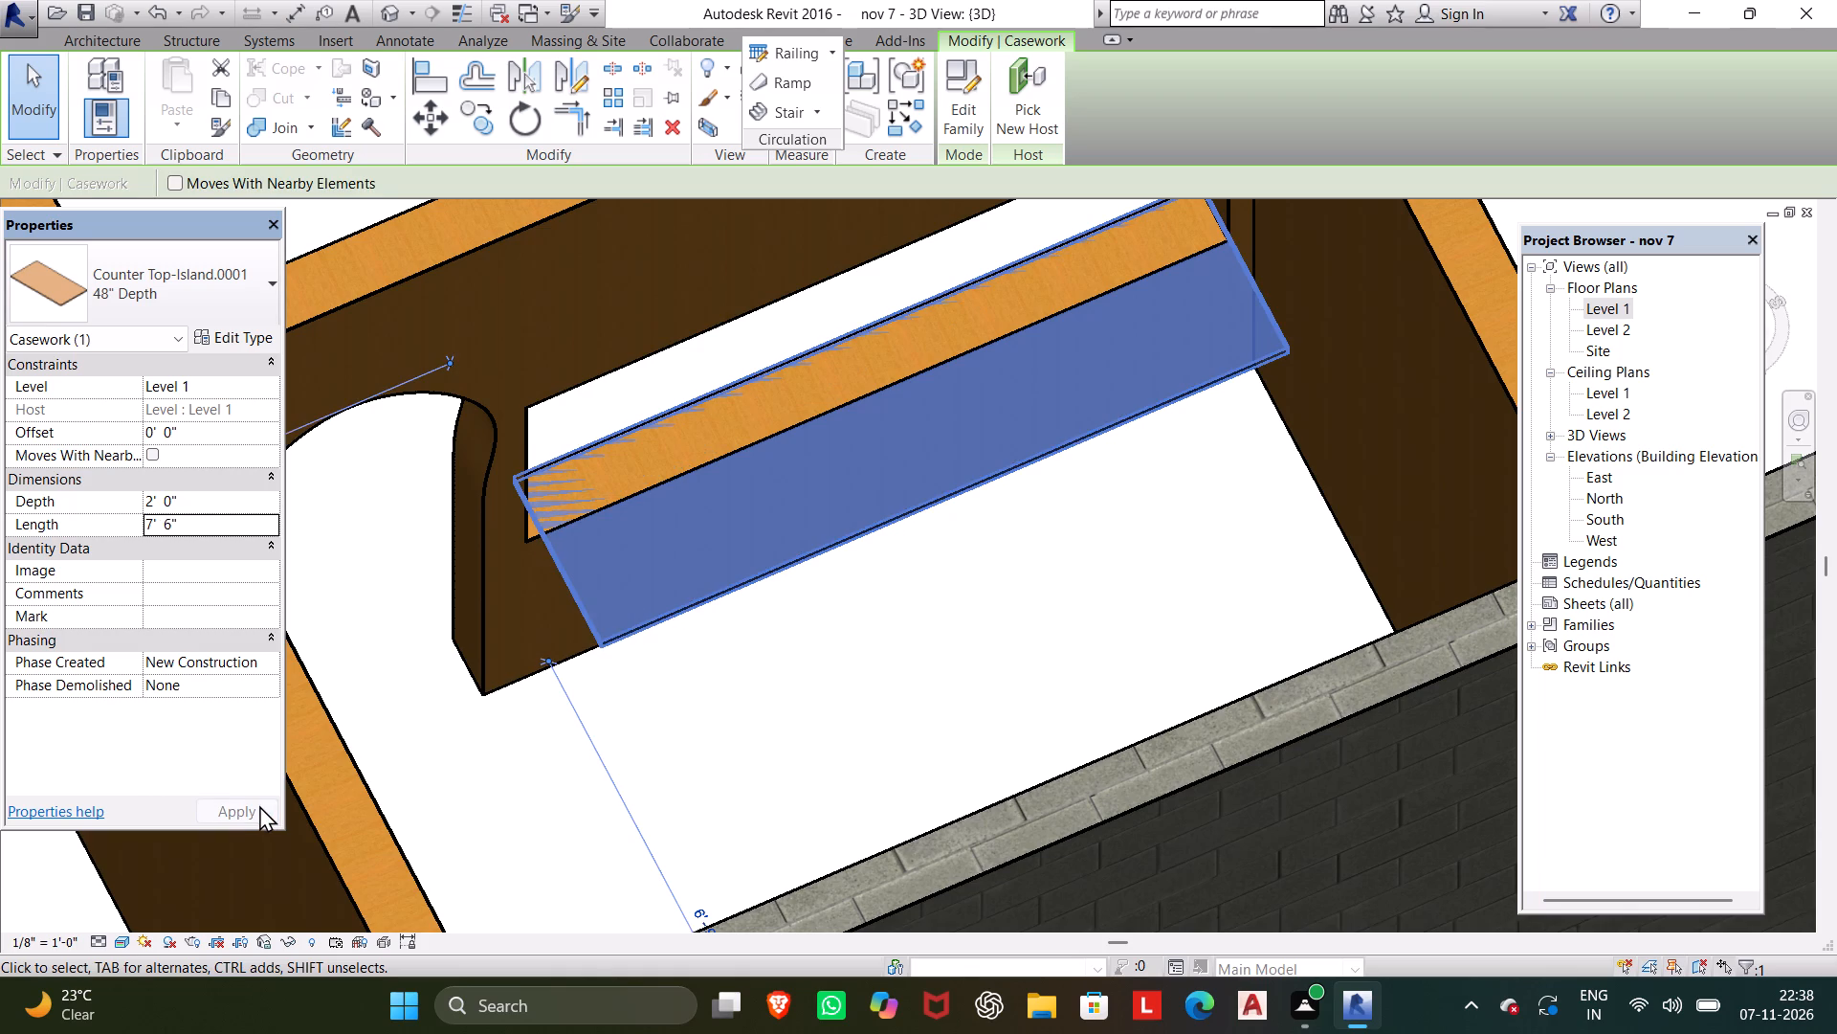
{"action": "left_click", "coordinate": [234, 504]}
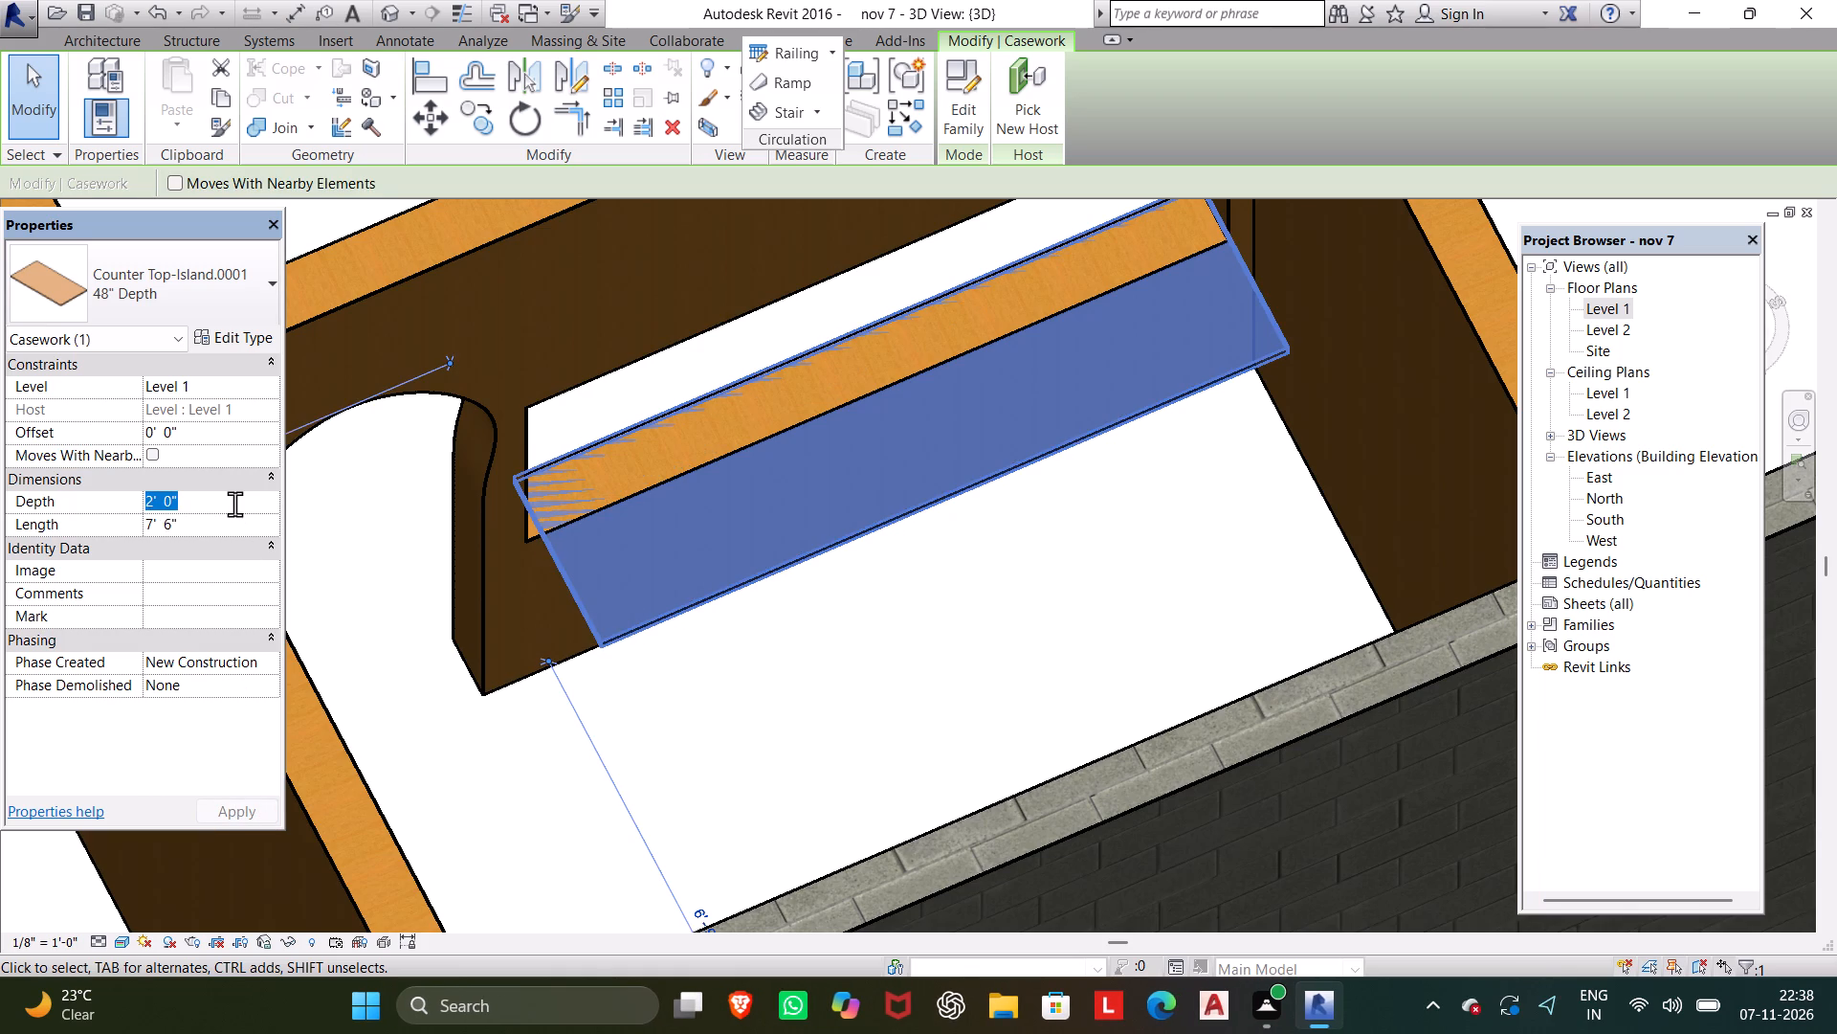
{"action": "key", "text": "3"}
{"action": "key", "text": "apostrophe"}
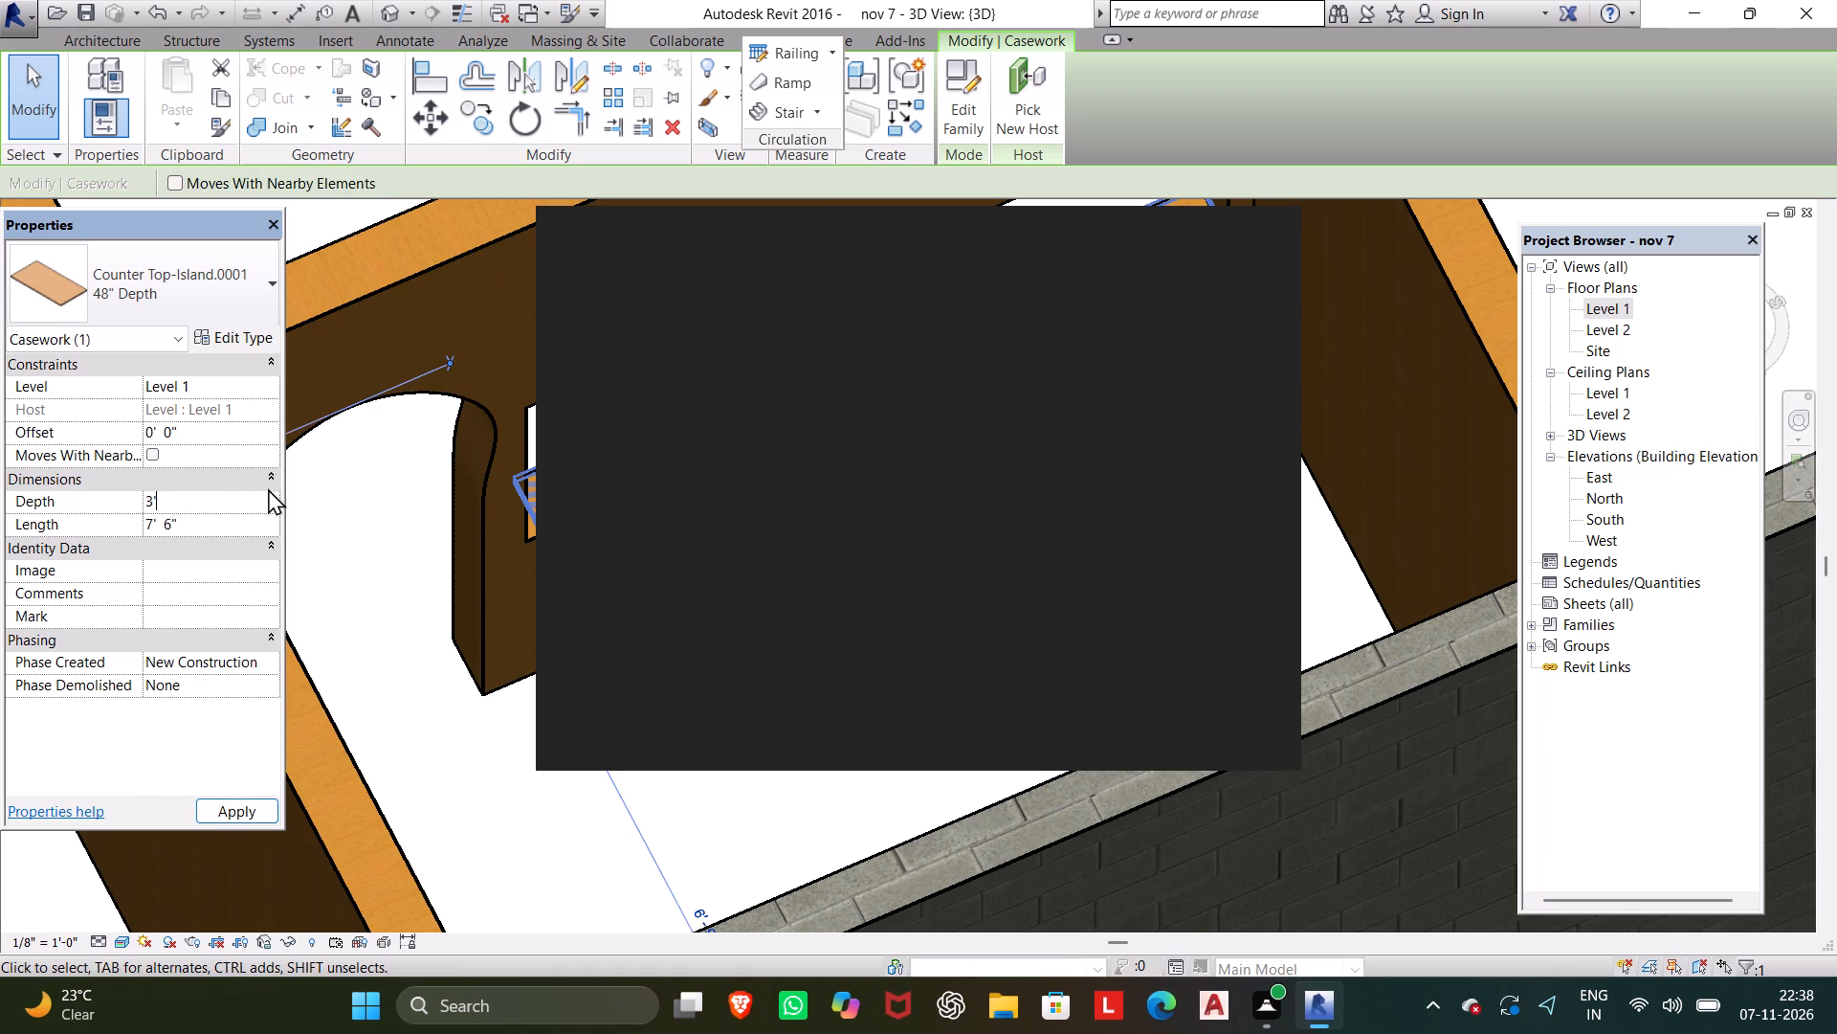
{"action": "left_click", "coordinate": [218, 807]}
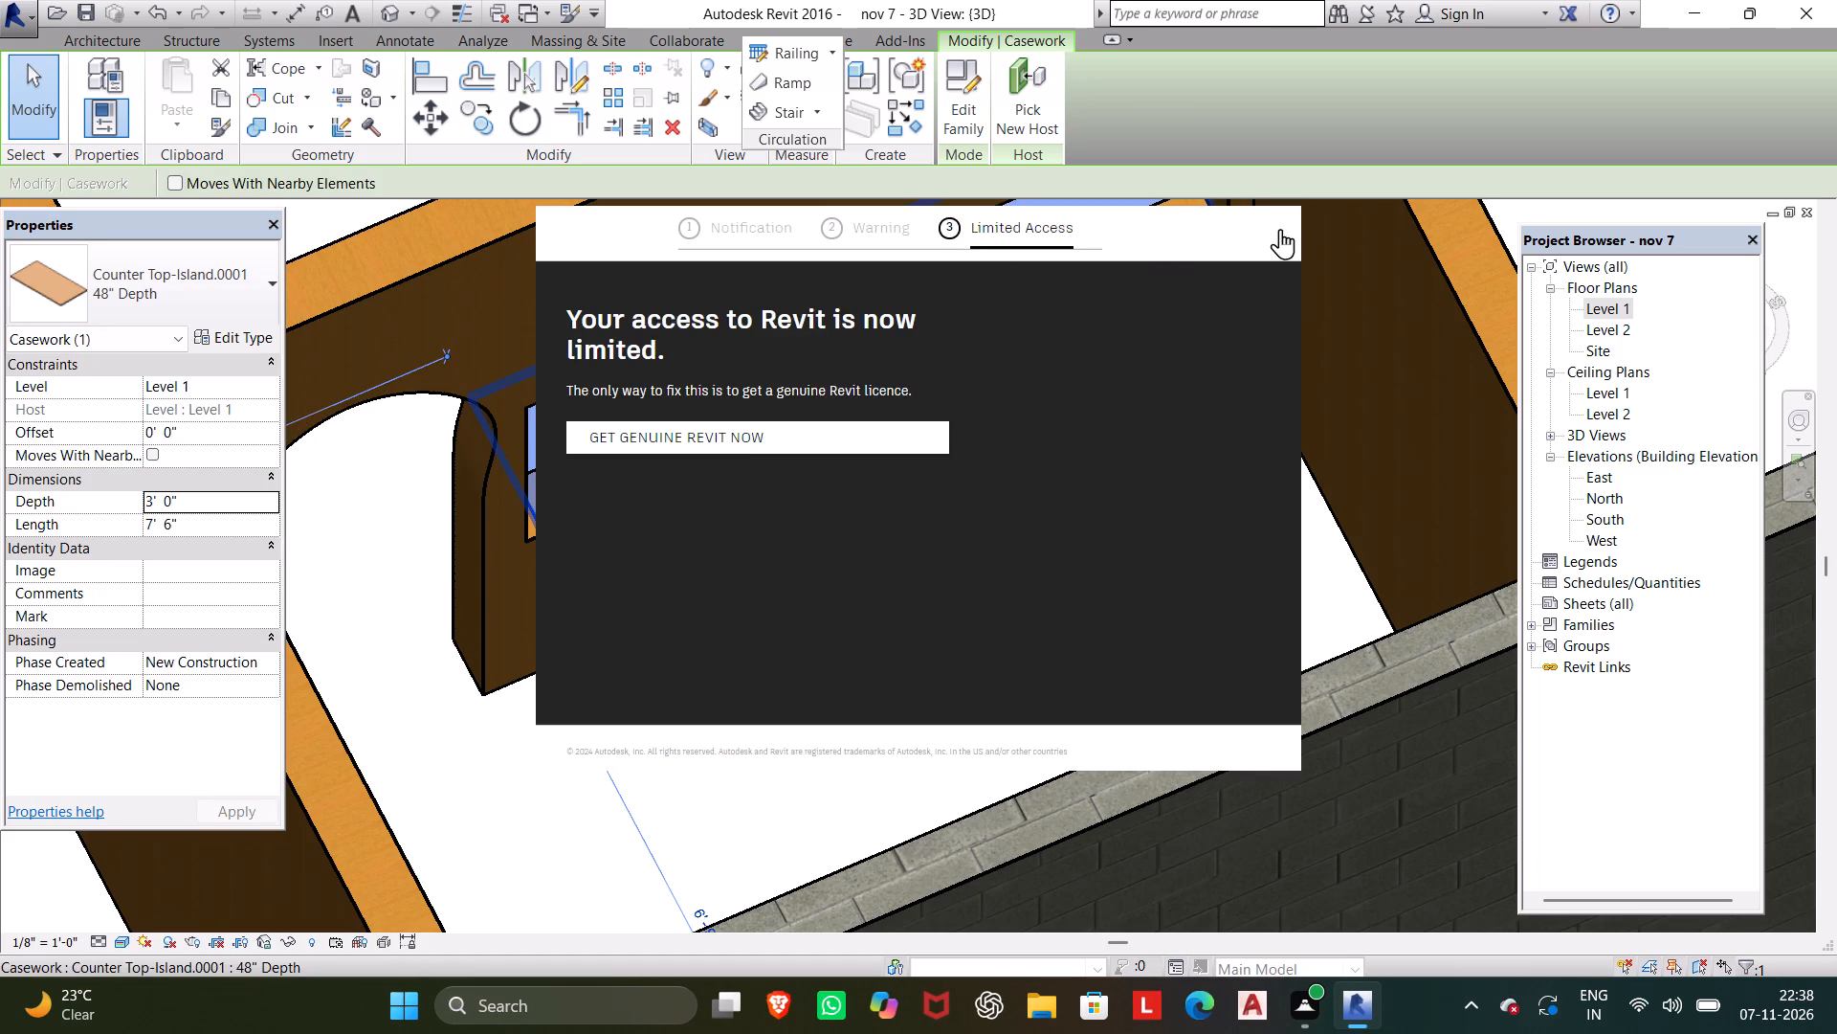
{"action": "left_click", "coordinate": [1251, 226]}
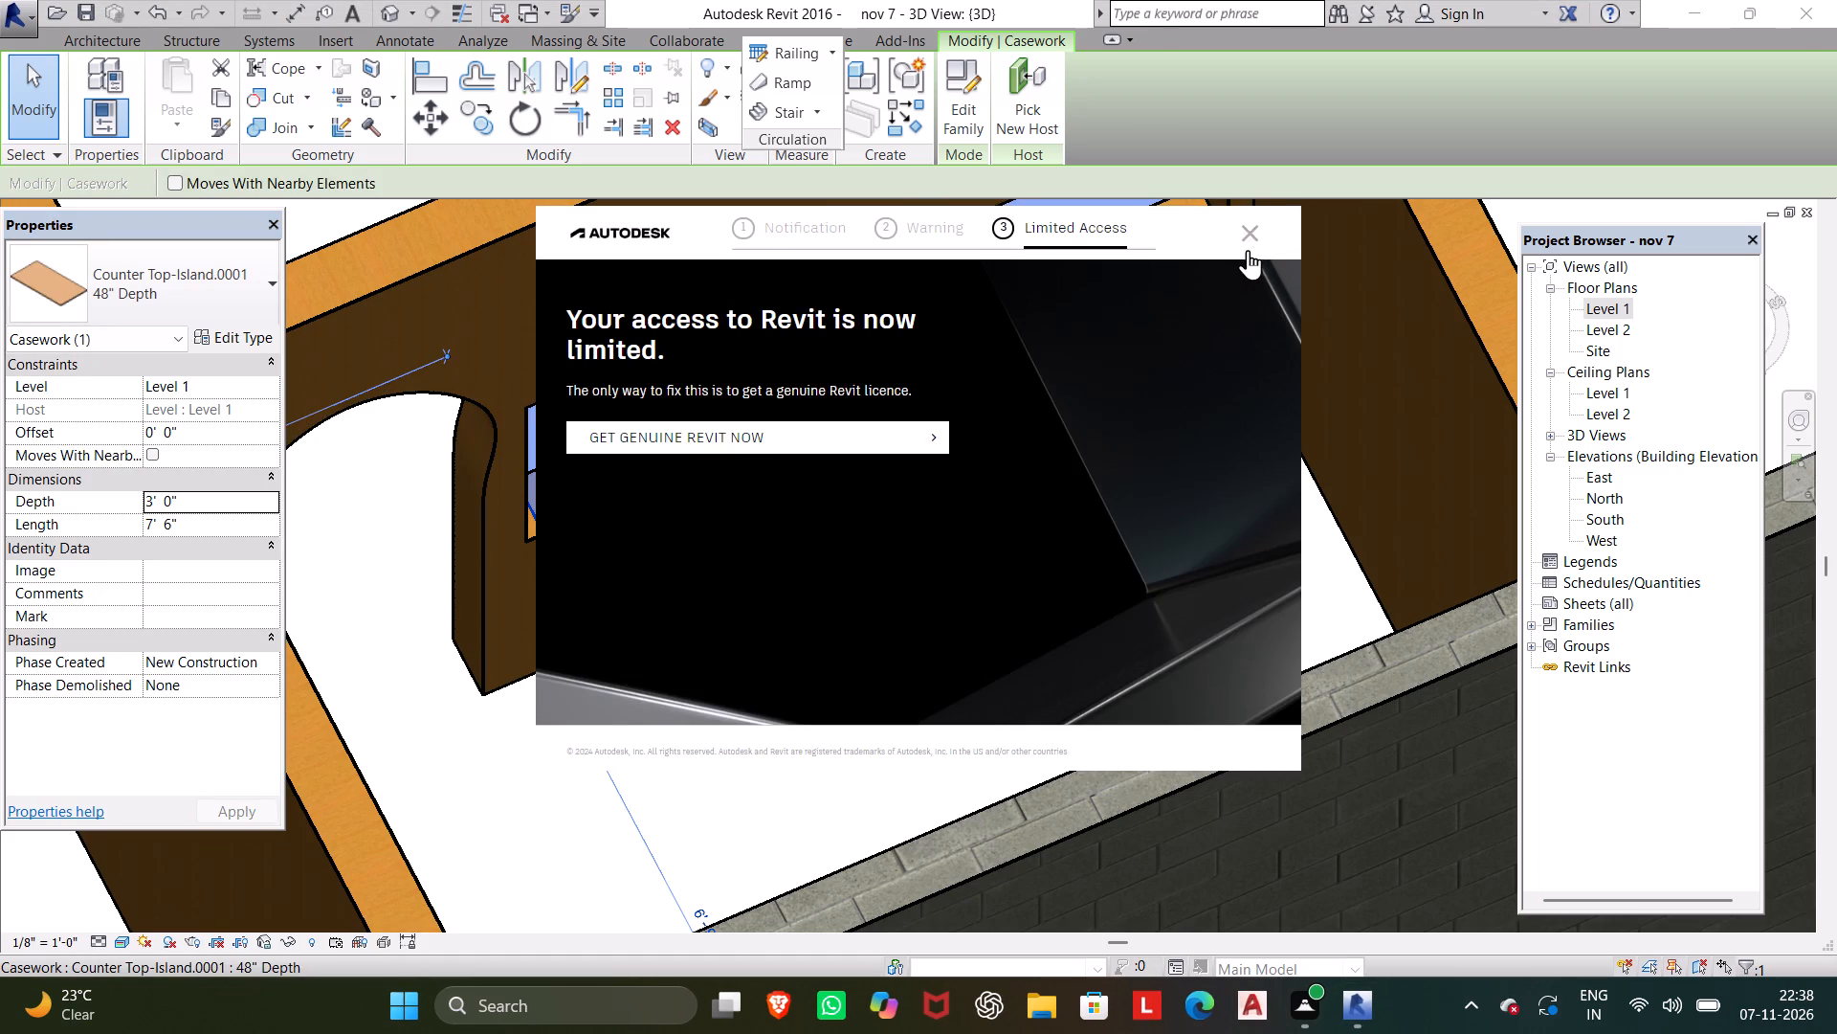
{"action": "key", "text": "Escape"}
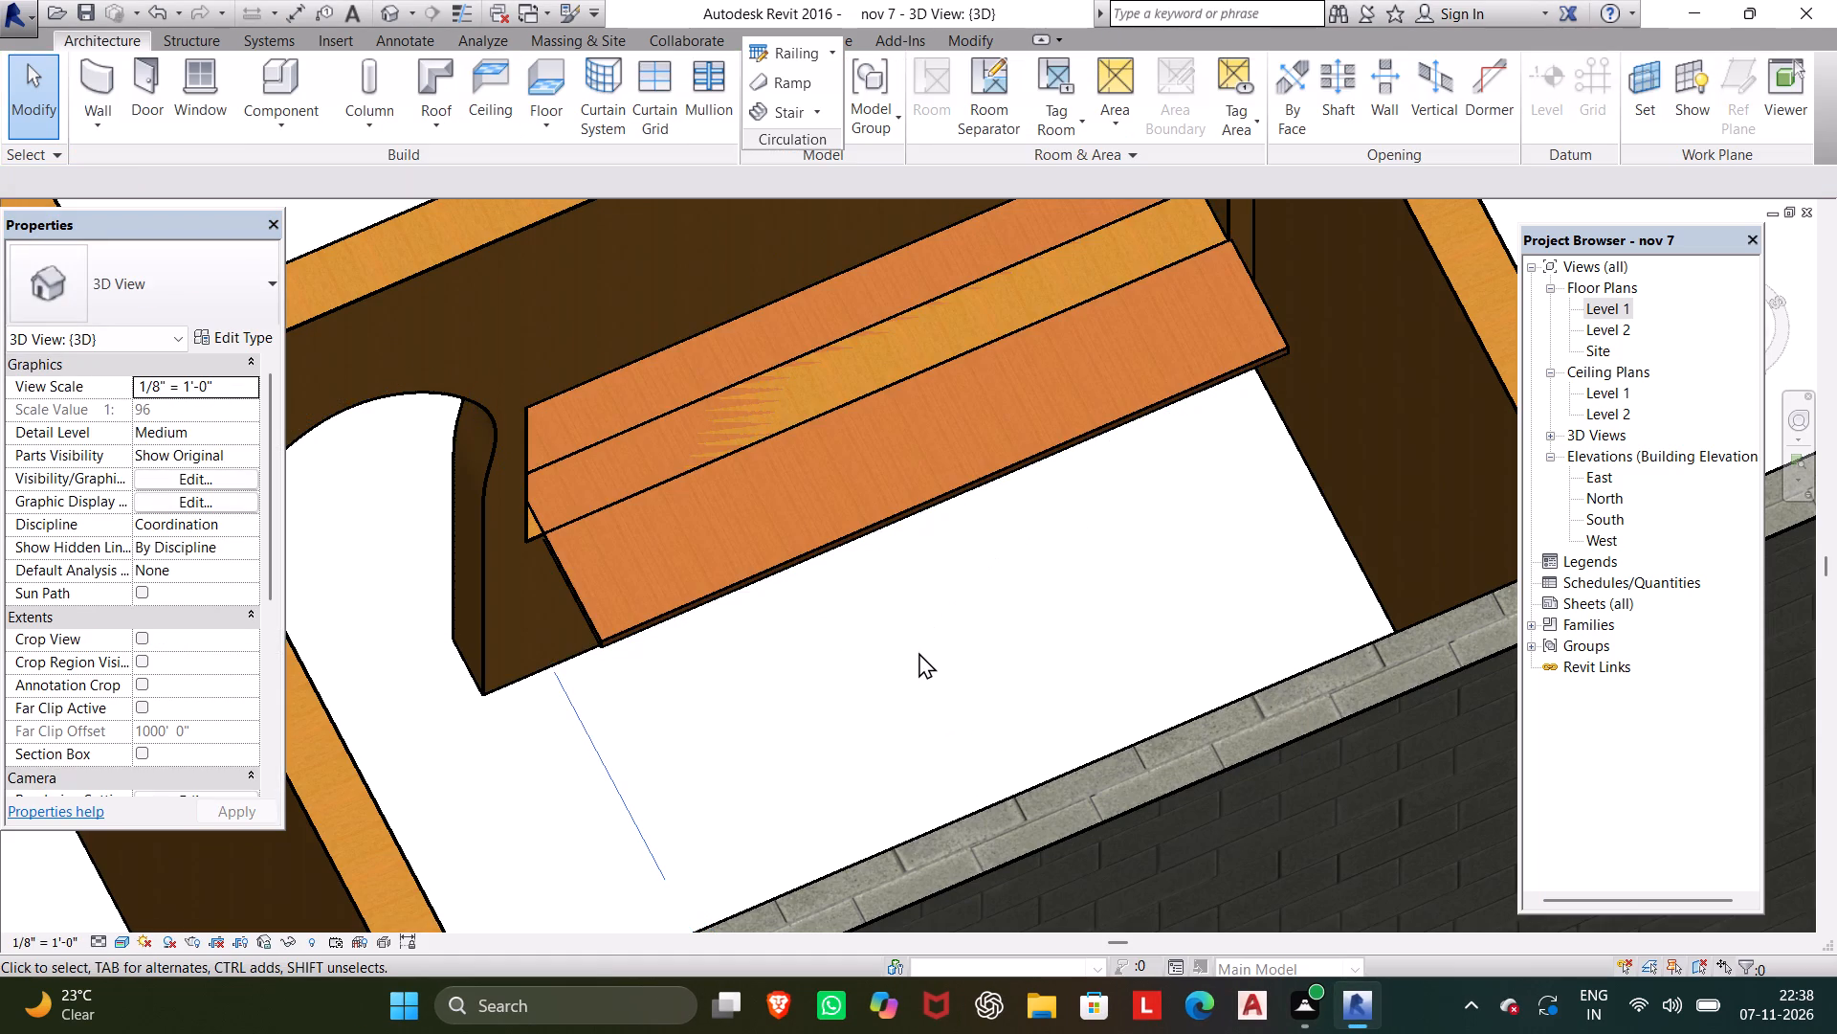
Shift the island countertop slightly along the rectangular opening toward the arched doorway.
{"action": "middle_click_drag", "start_coordinate": [918, 652], "coordinate": [915, 764]}
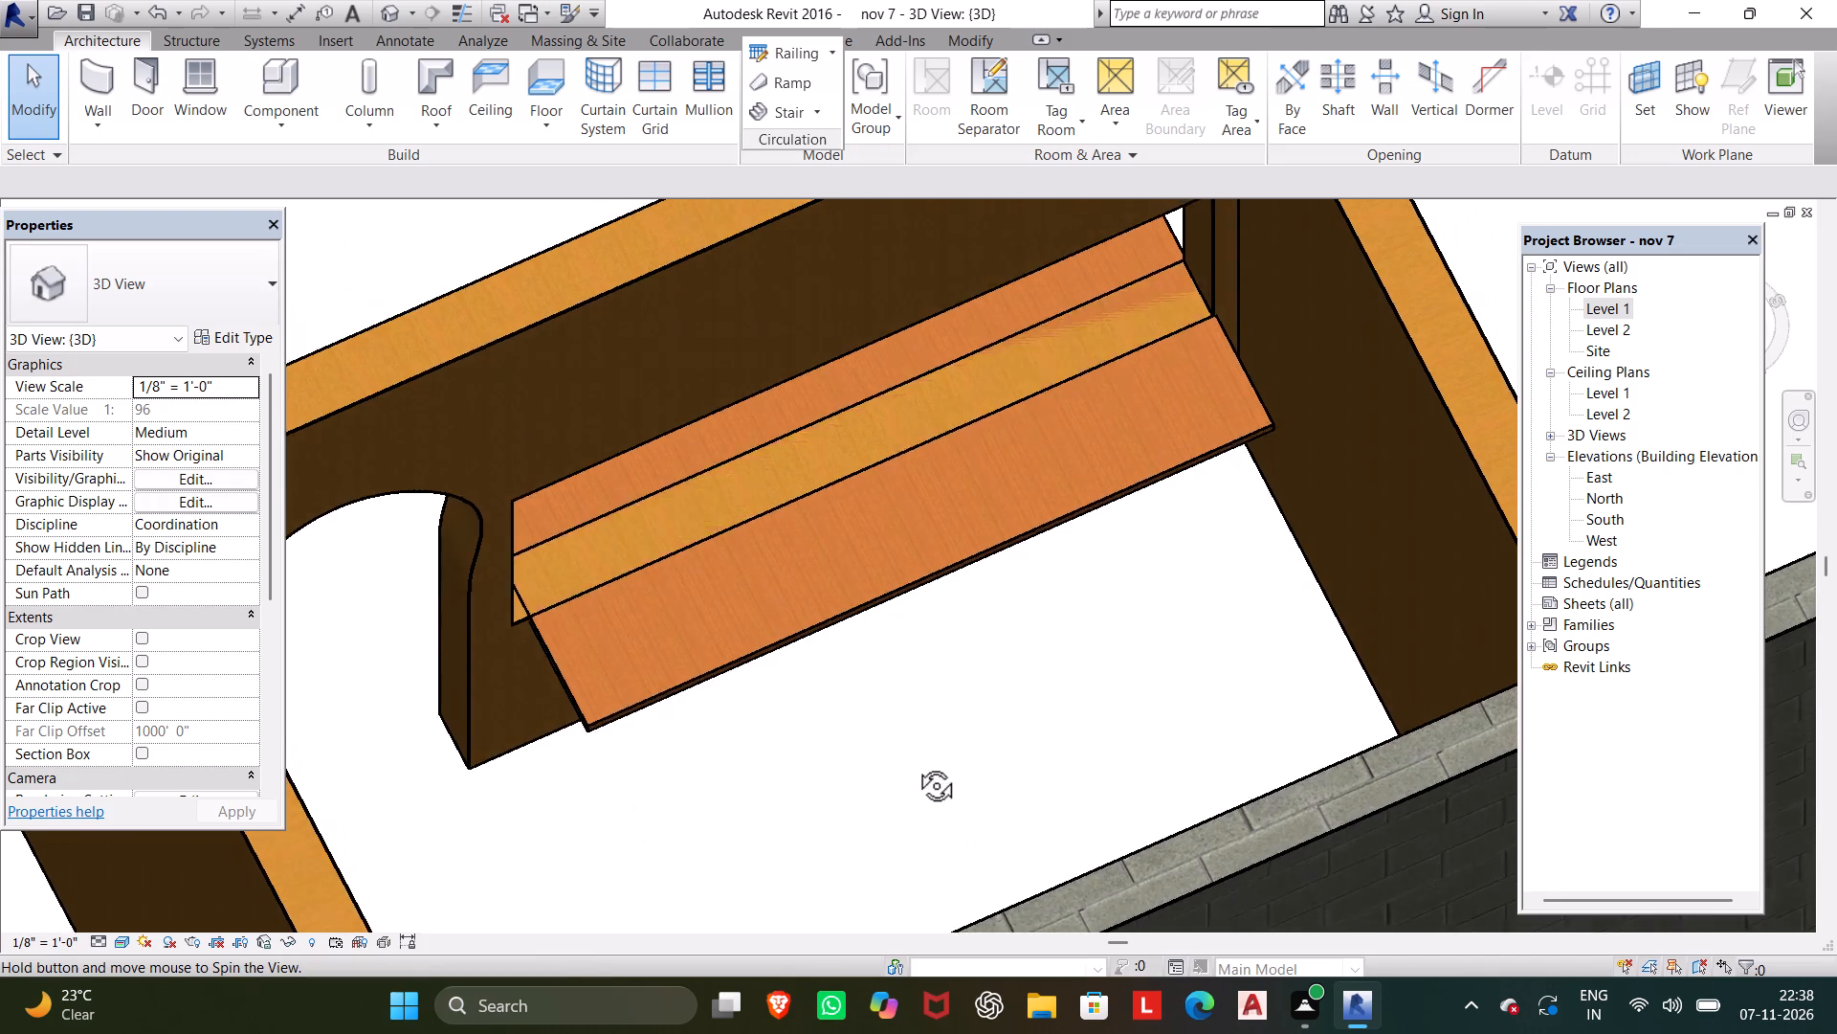
{"action": "middle_click_drag", "start_coordinate": [915, 764], "coordinate": [1454, 522]}
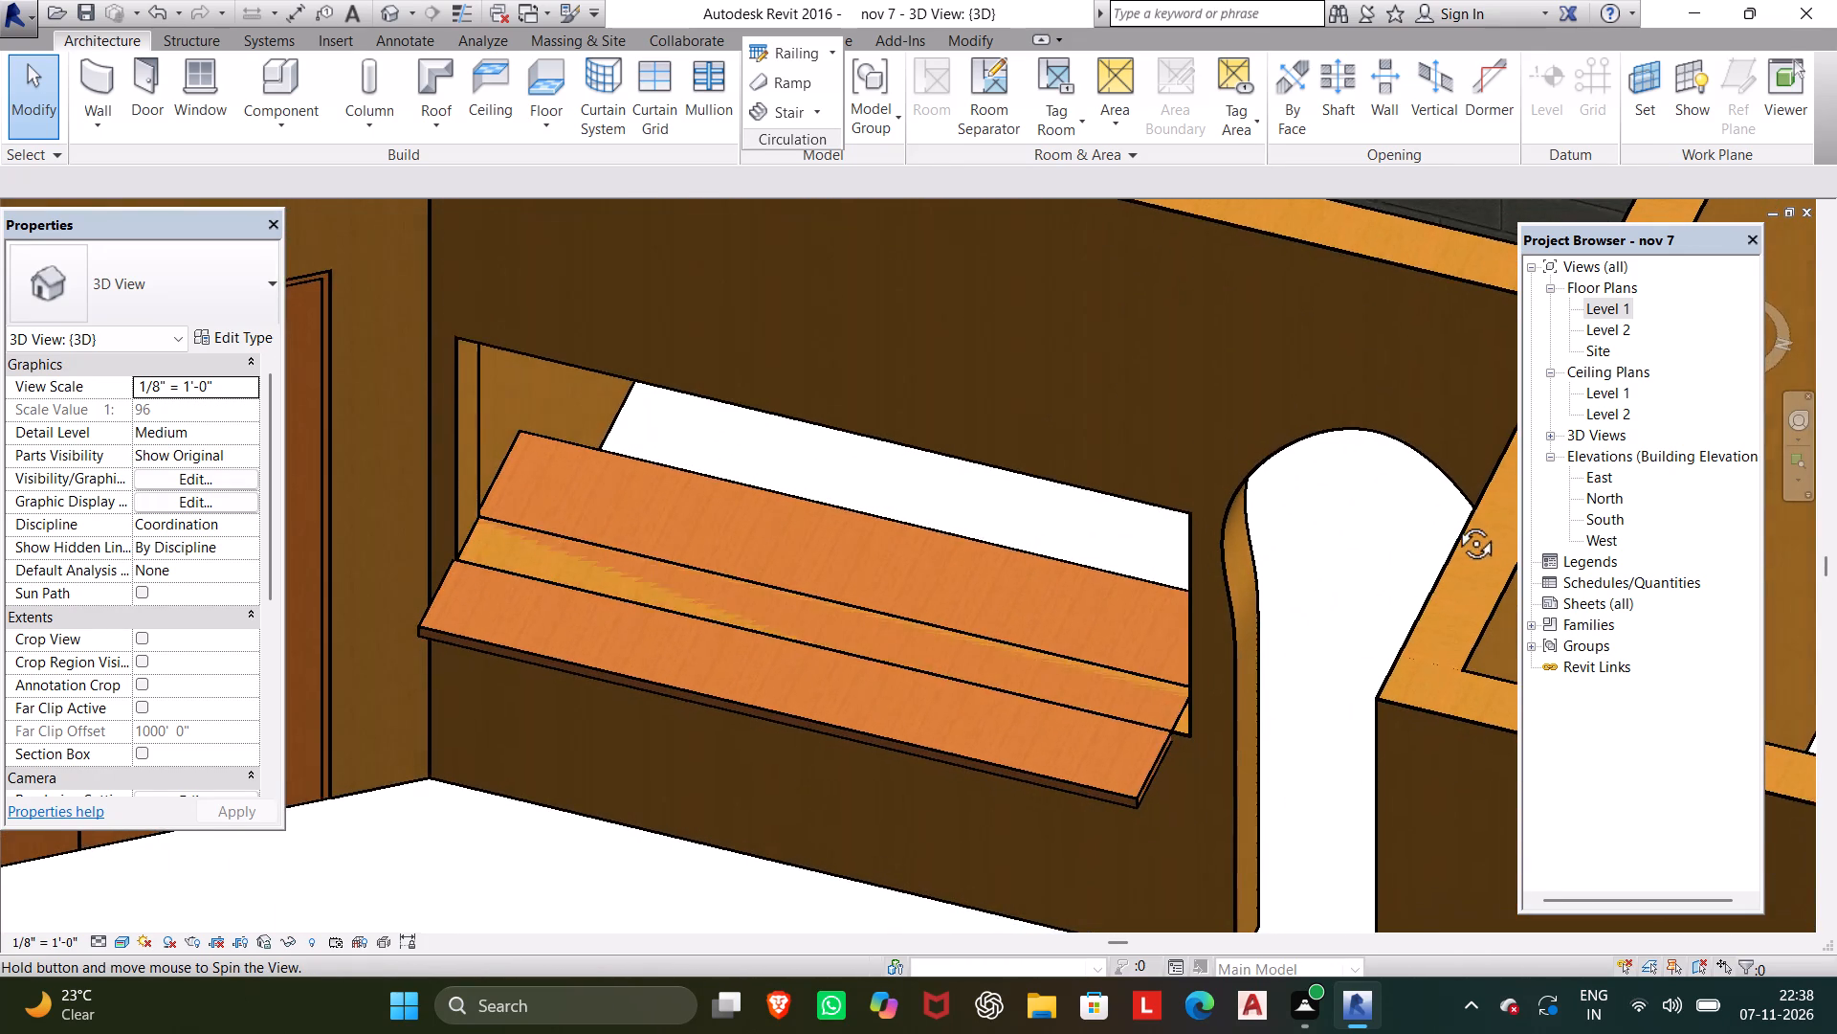
{"action": "middle_click_drag", "start_coordinate": [1454, 522], "coordinate": [1451, 513]}
{"action": "middle_click_drag", "start_coordinate": [1148, 776], "coordinate": [1174, 593]}
{"action": "scroll", "coordinate": [1148, 776], "scroll_direction": "up", "scroll_amount": 1}
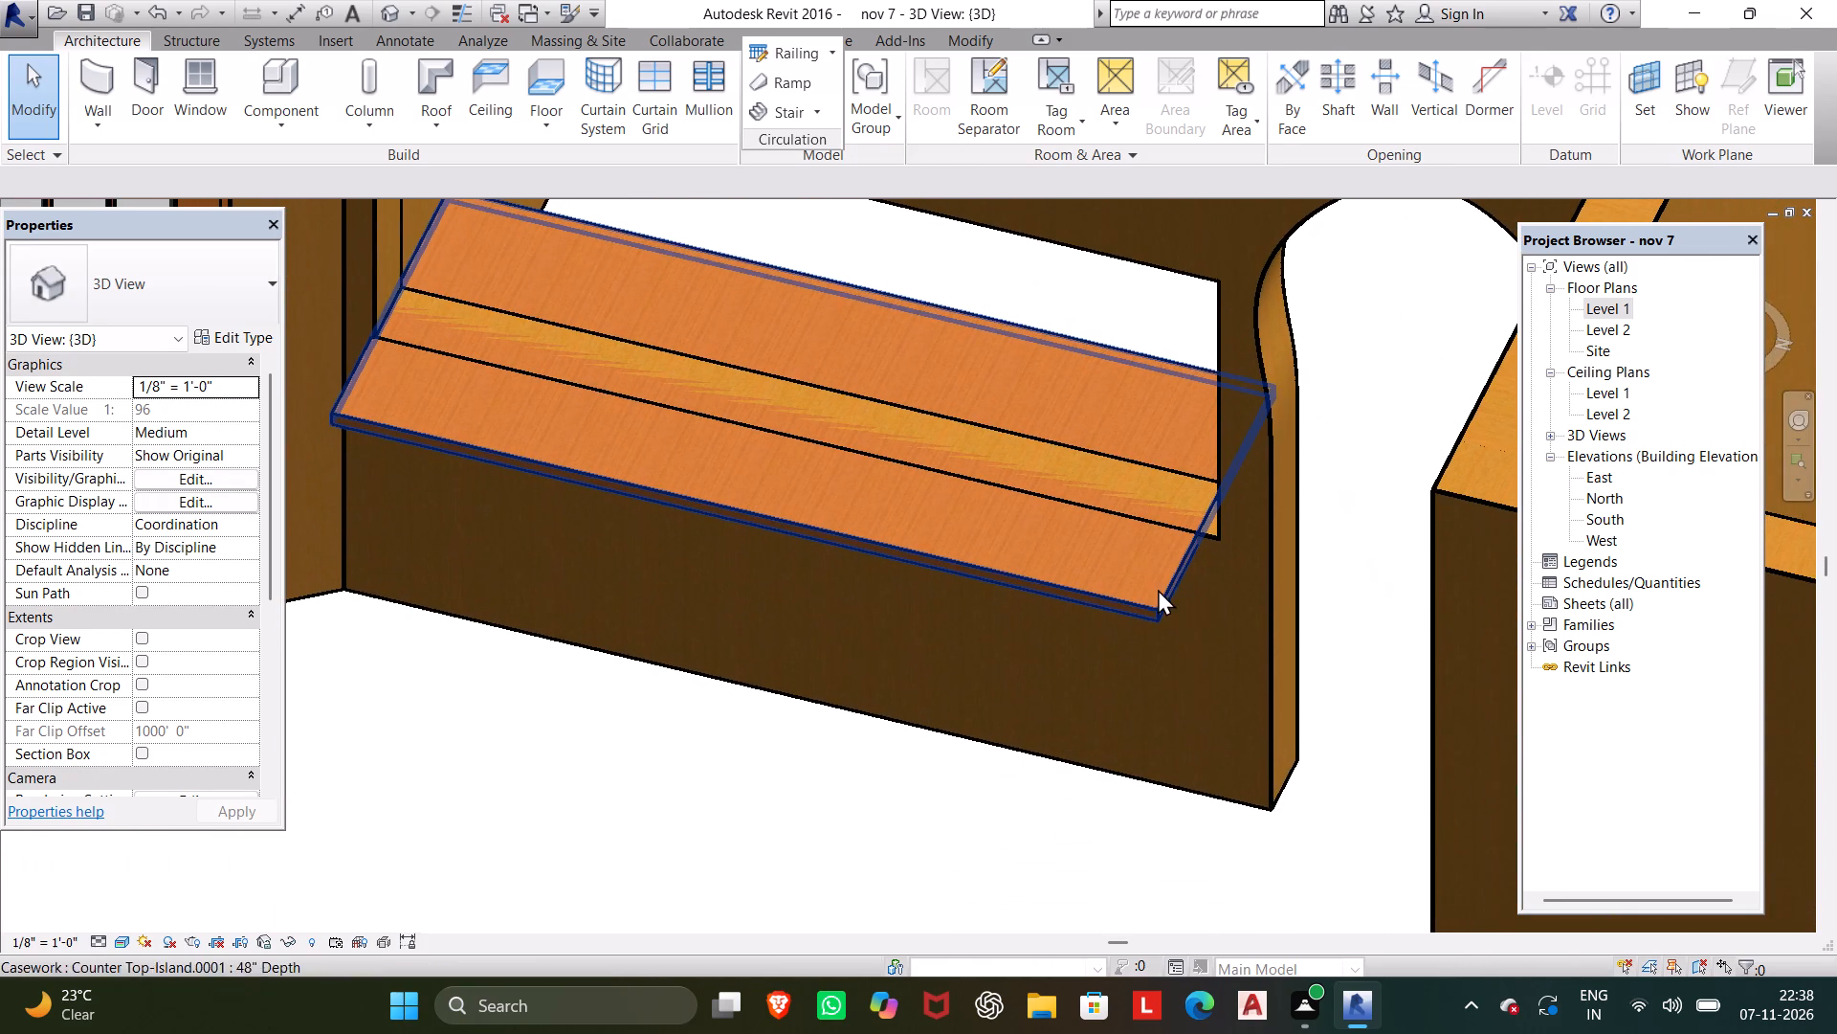
{"action": "middle_click_drag", "start_coordinate": [1139, 602], "coordinate": [1284, 479], "text": "shift"}
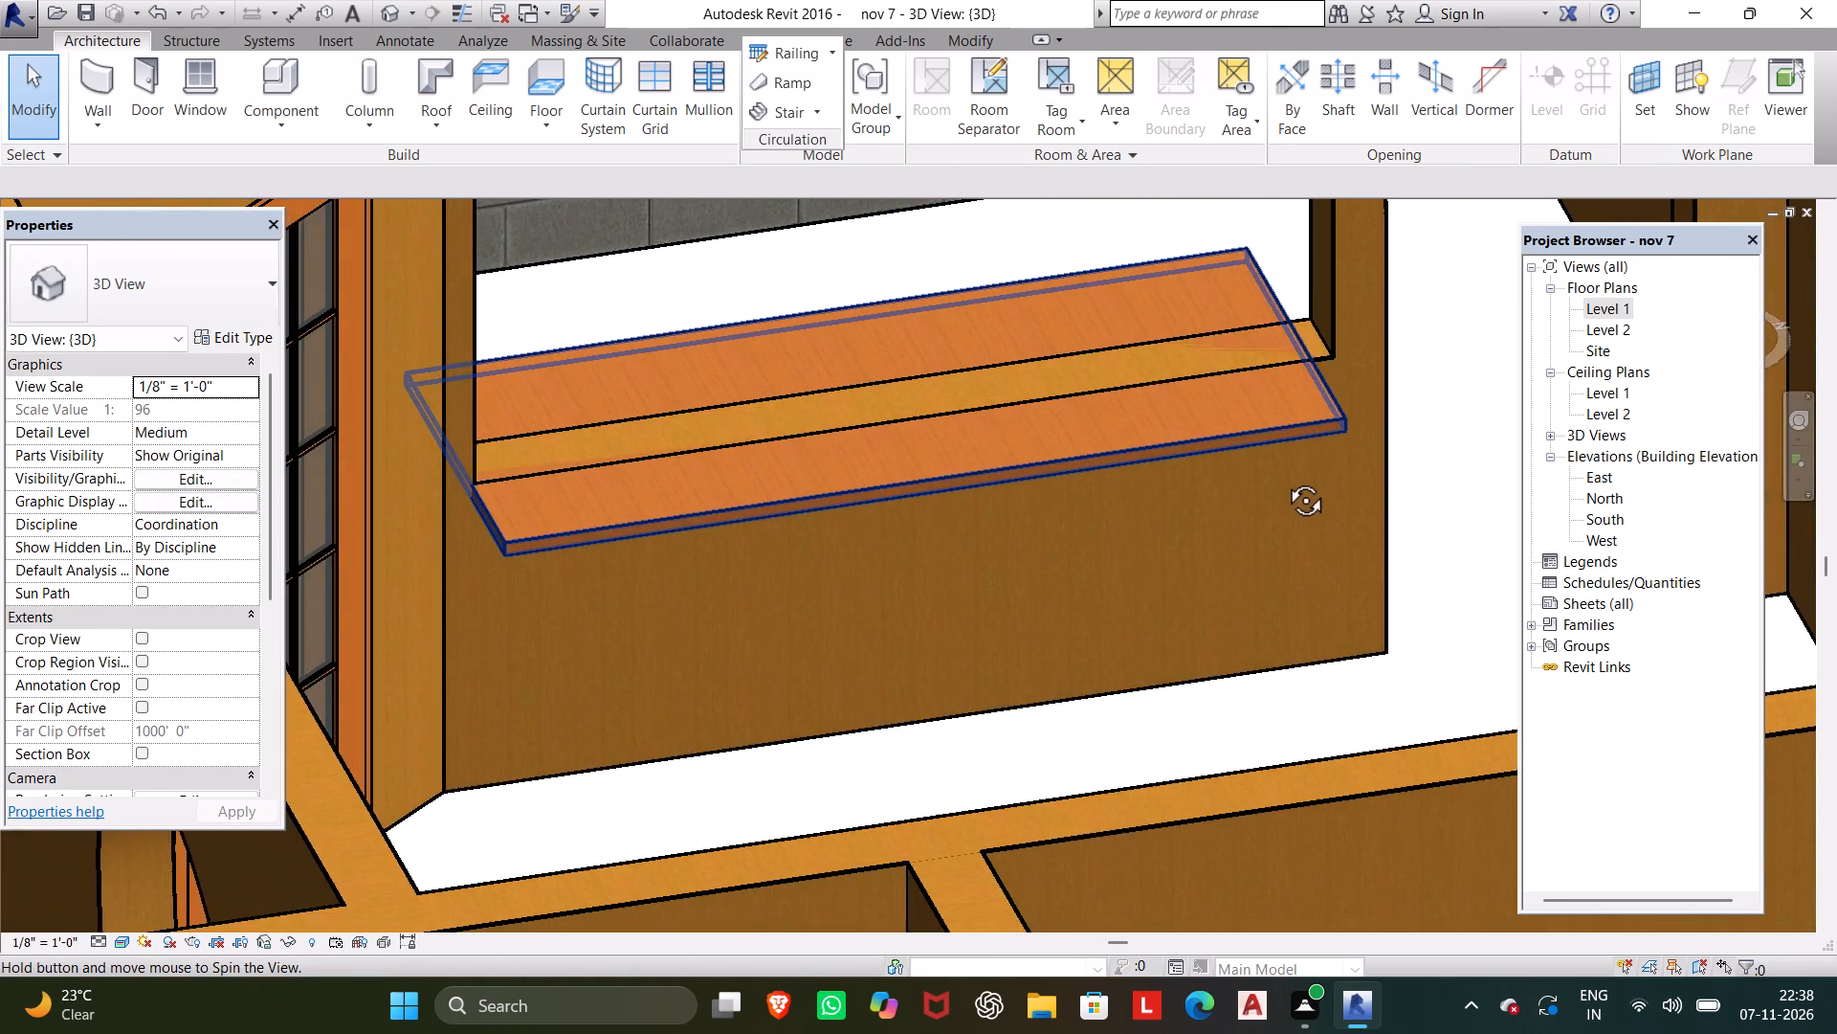
{"action": "middle_click_drag", "start_coordinate": [1284, 479], "coordinate": [1251, 425], "text": "shift"}
{"action": "left_click", "coordinate": [1317, 423]}
{"action": "scroll", "coordinate": [1317, 423], "scroll_direction": "up", "scroll_amount": 2}
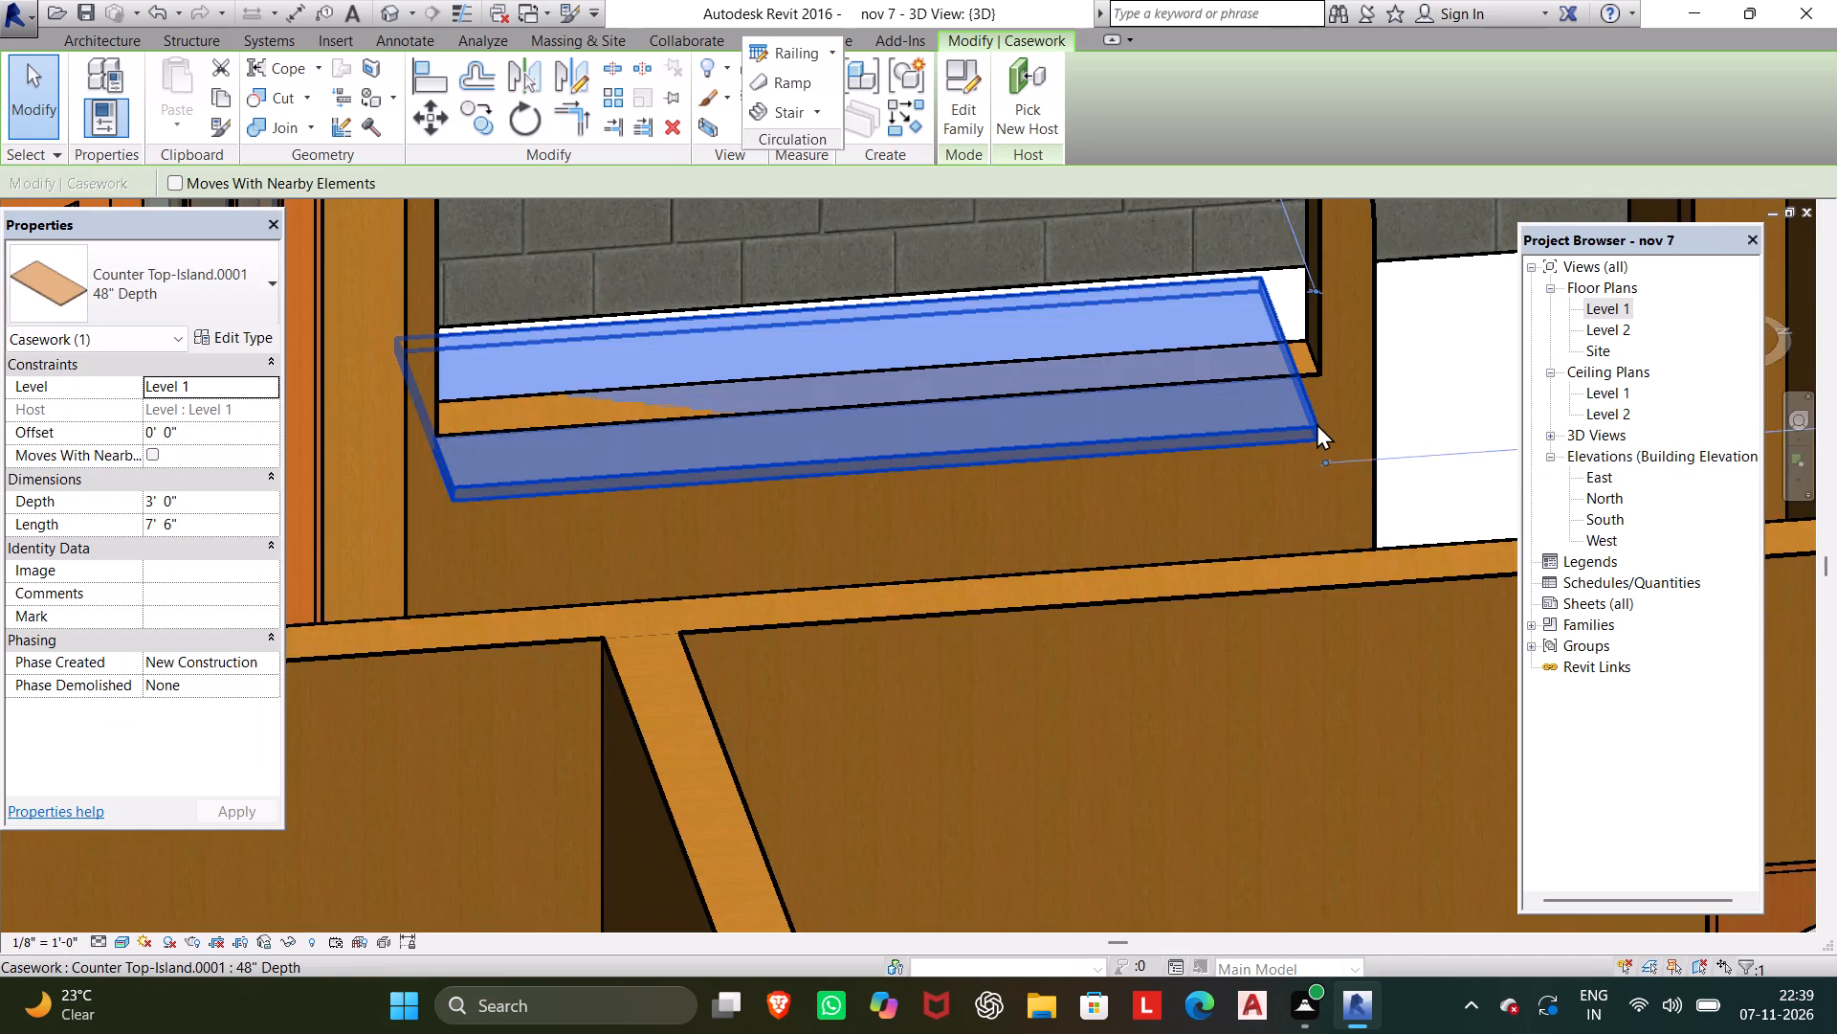
{"action": "scroll", "coordinate": [1317, 423], "scroll_direction": "up", "scroll_amount": 2}
{"action": "left_click_drag", "start_coordinate": [1318, 455], "coordinate": [1342, 446]}
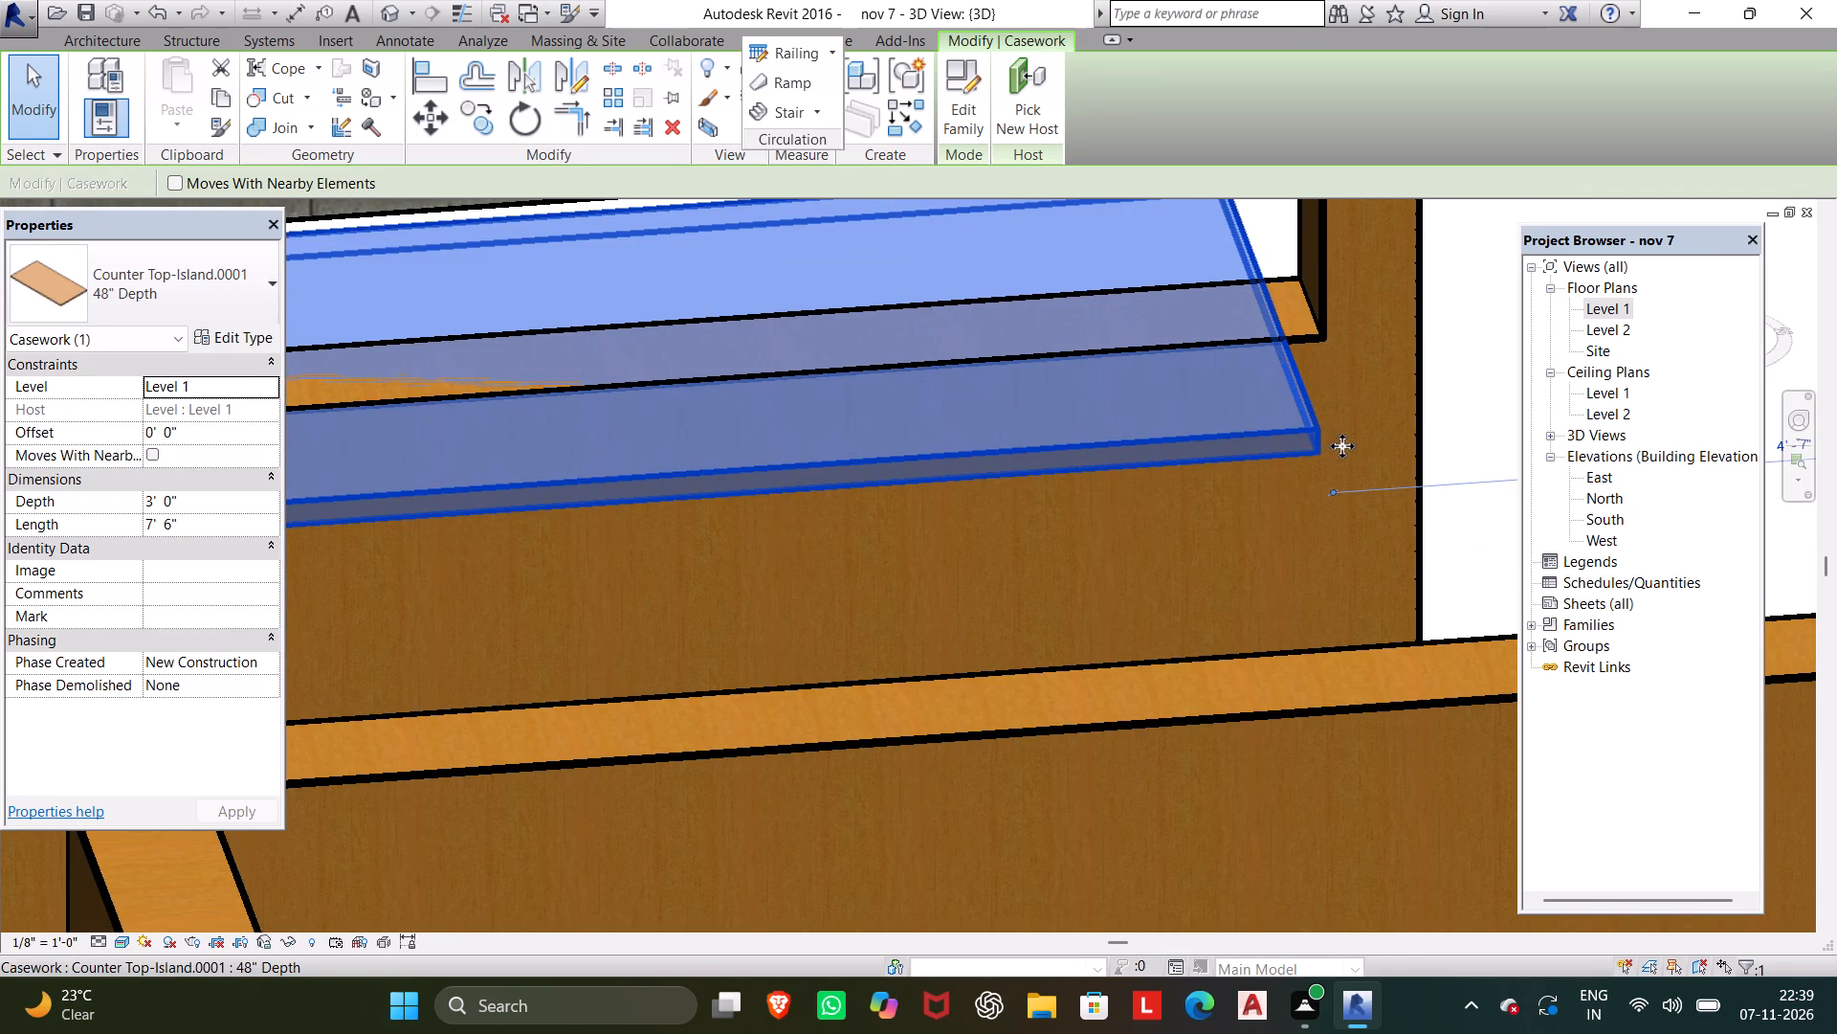
{"action": "left_click_drag", "start_coordinate": [1342, 446], "coordinate": [1354, 446]}
{"action": "scroll", "coordinate": [1324, 447], "scroll_direction": "down", "scroll_amount": 3}
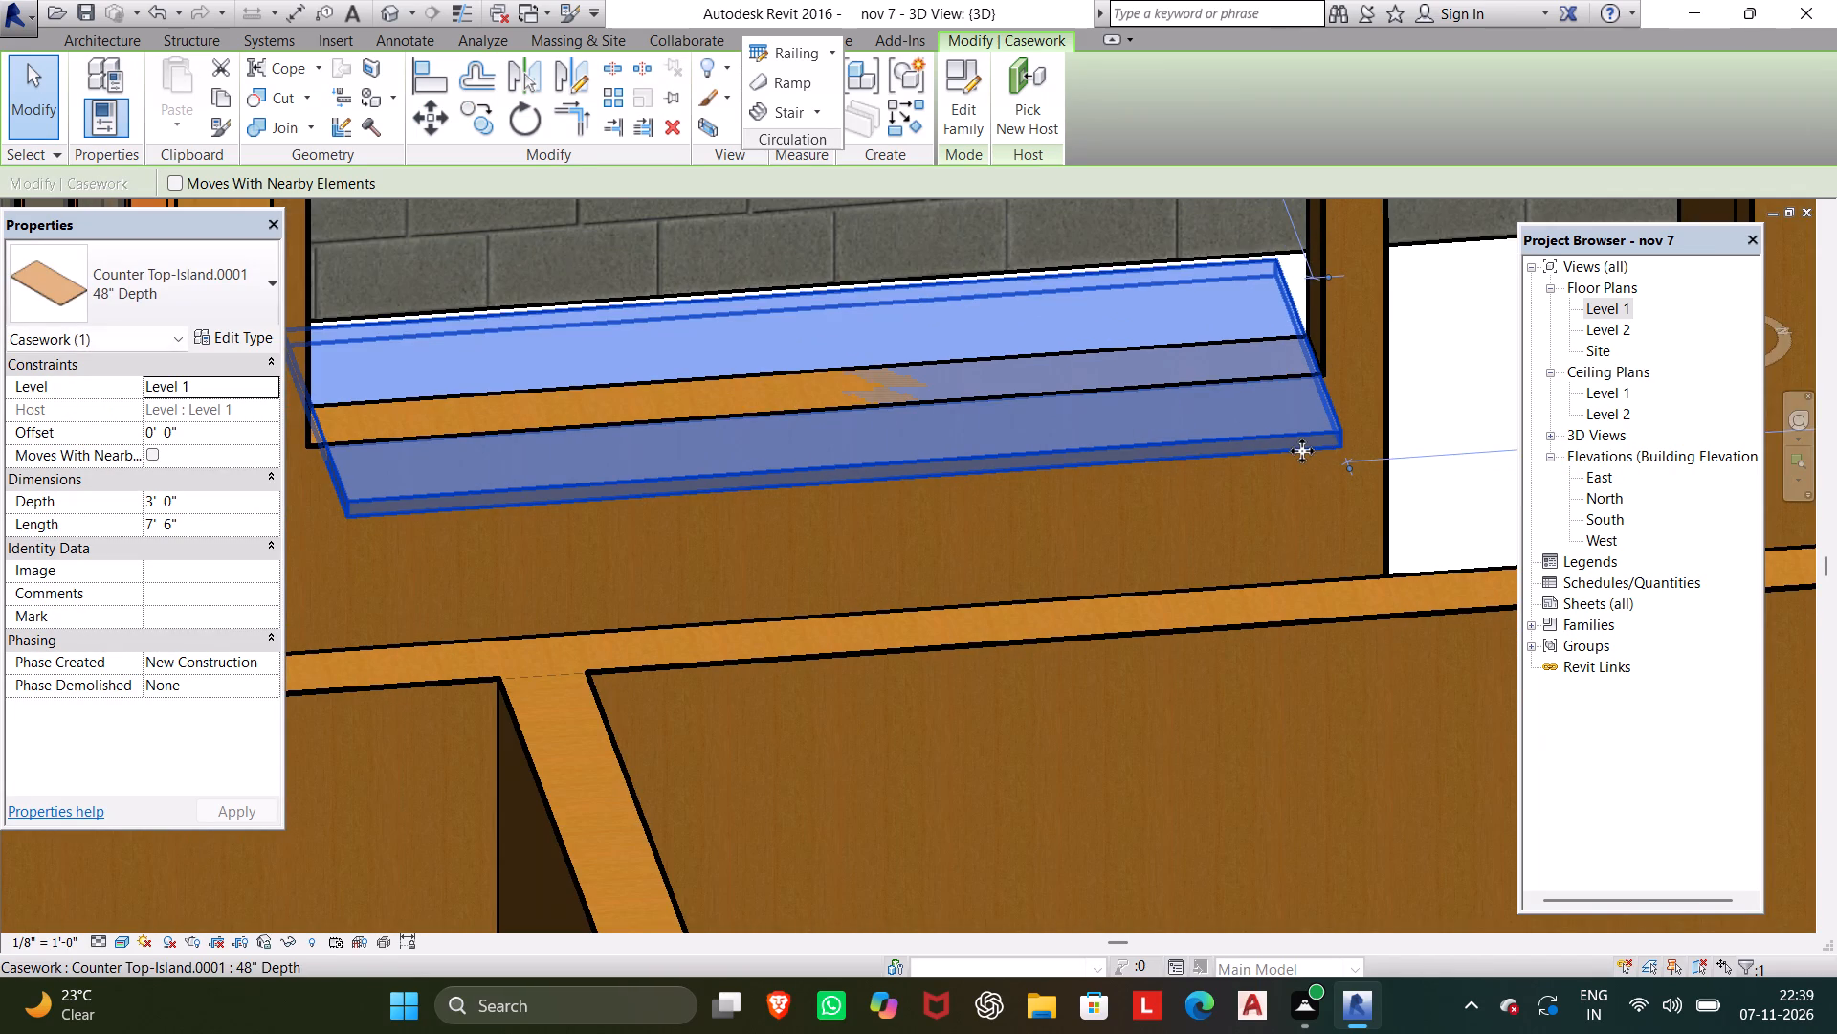
Examine the island countertop's fit against both ends and both faces of the rectangular opening.
{"action": "middle_click_drag", "start_coordinate": [1290, 454], "coordinate": [1213, 462], "text": "shift"}
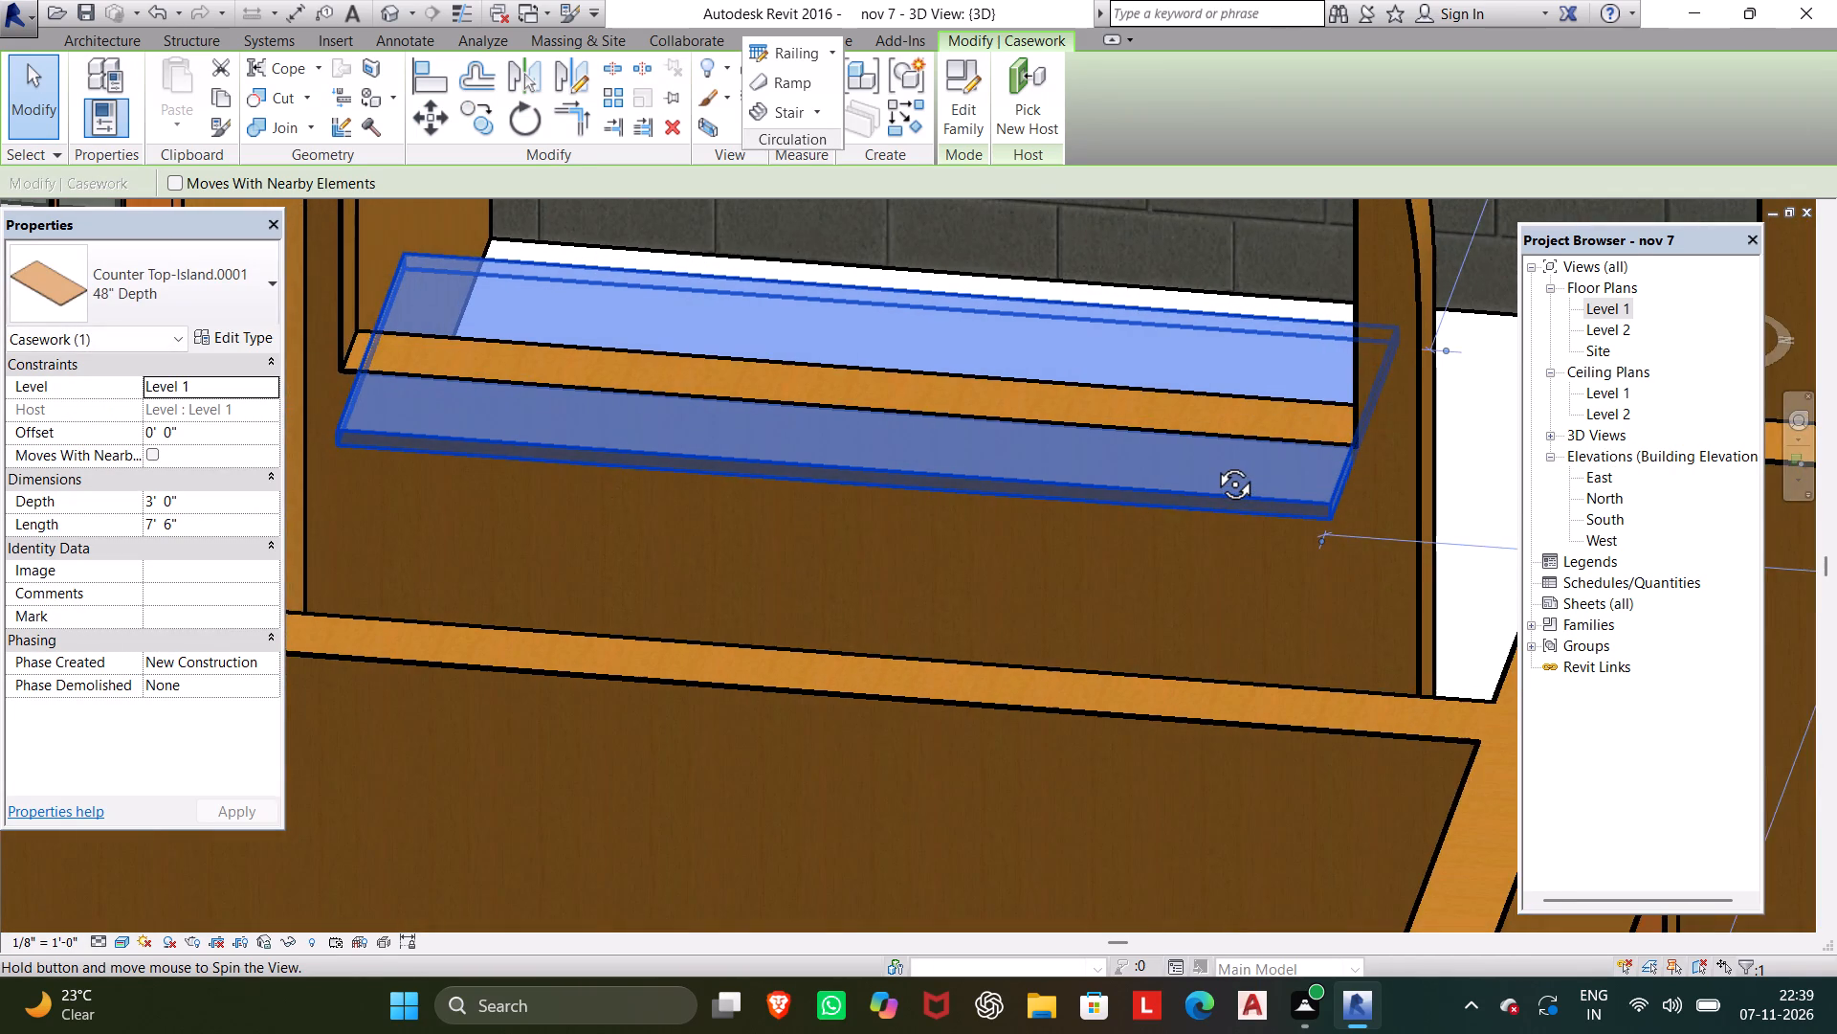
{"action": "middle_click_drag", "start_coordinate": [1213, 462], "coordinate": [1406, 394], "text": "shift"}
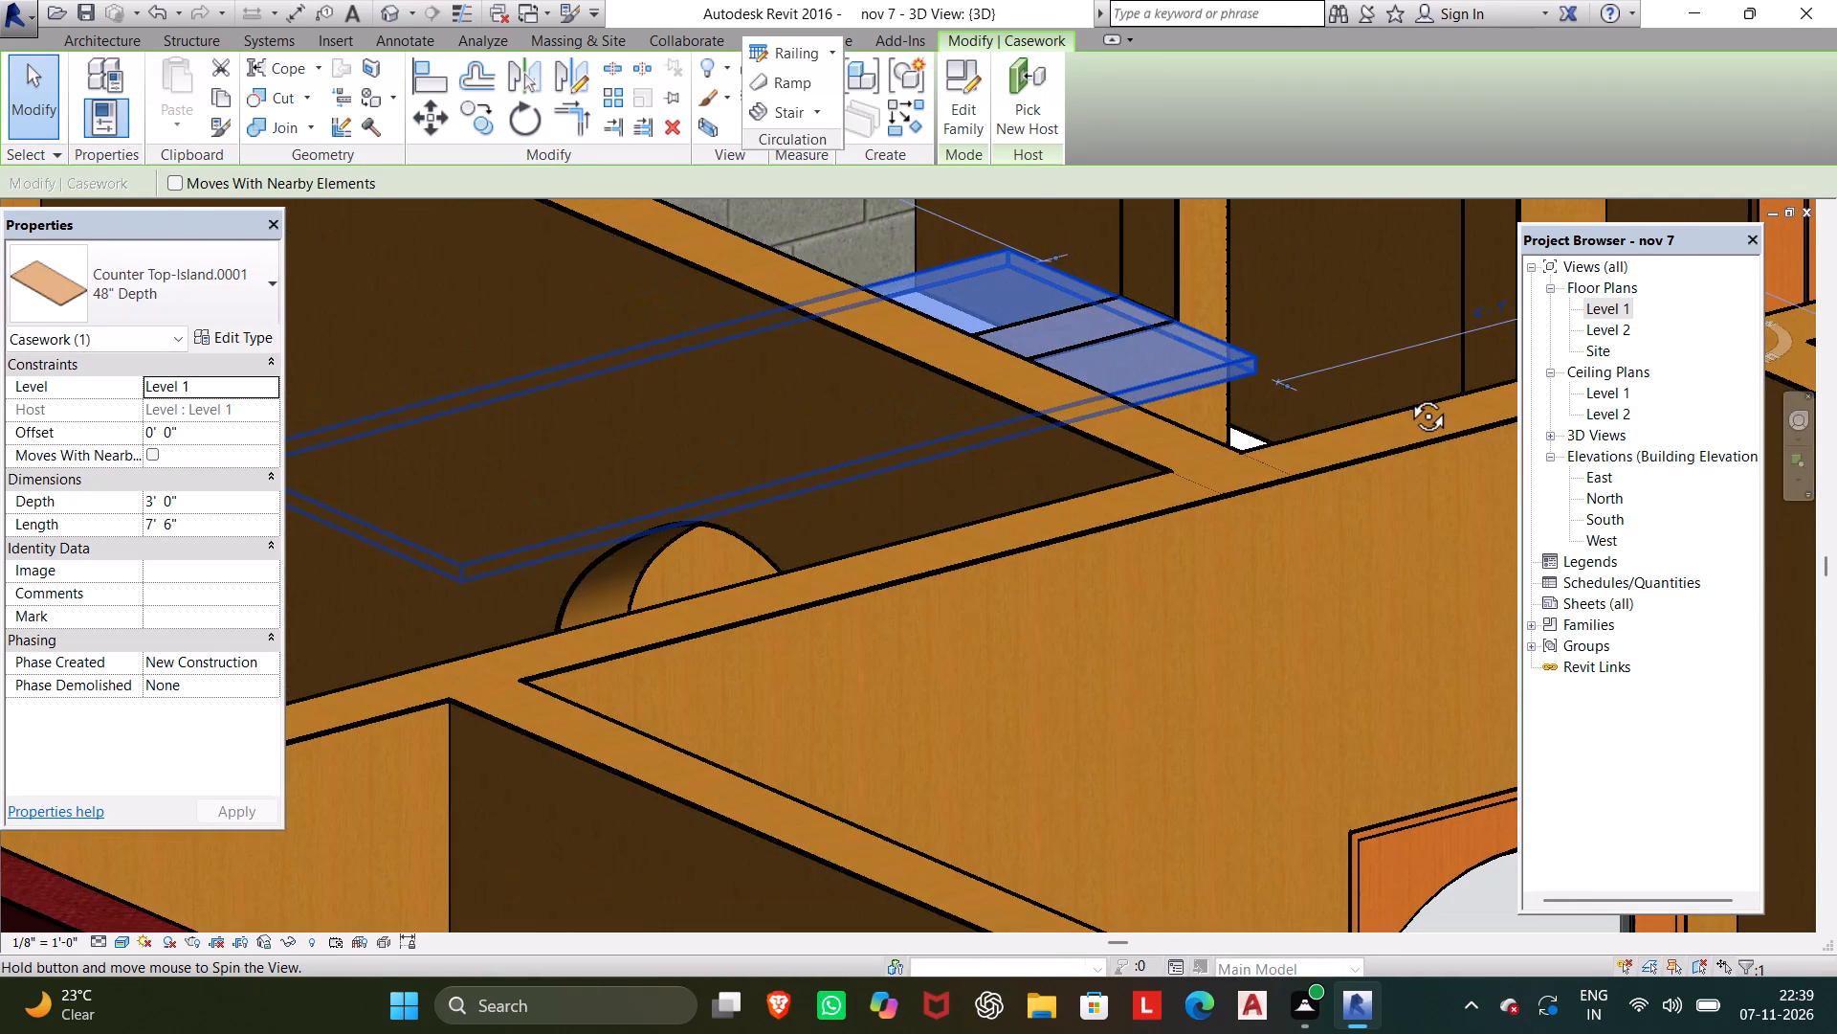
{"action": "middle_click_drag", "start_coordinate": [1406, 394], "coordinate": [1351, 420], "text": "shift"}
{"action": "key", "text": "Escape"}
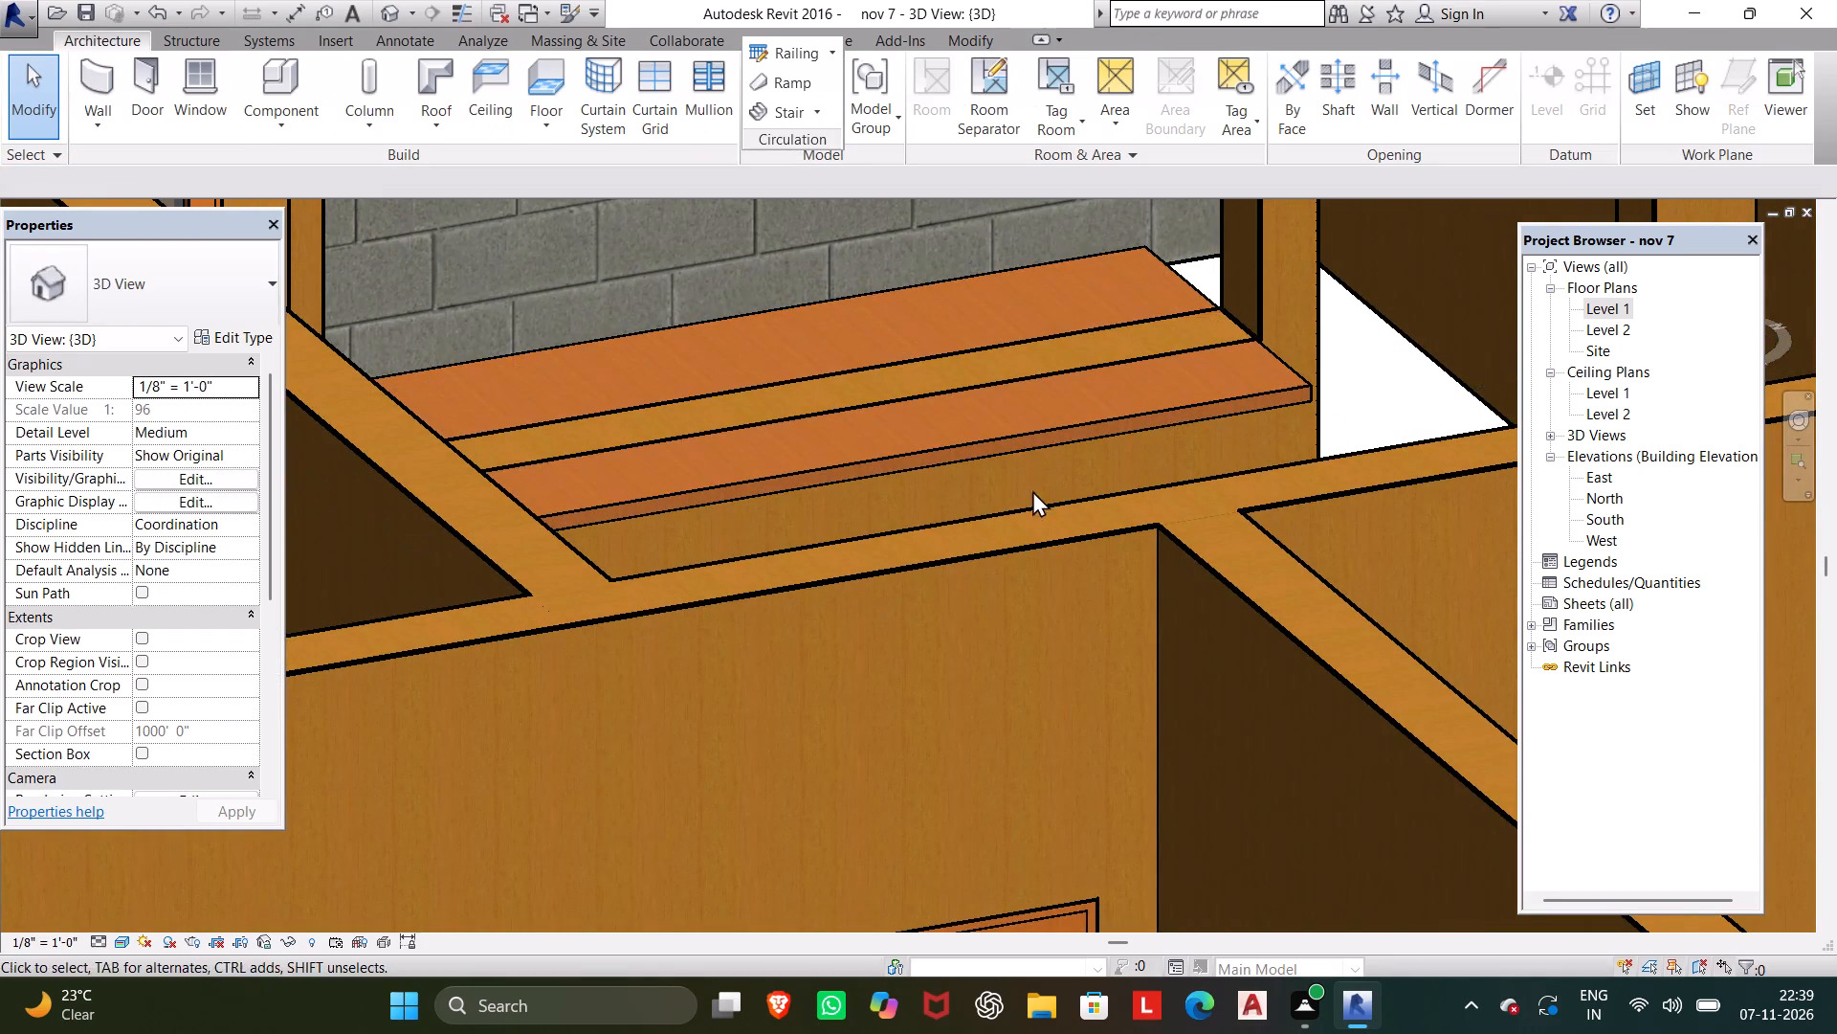
{"action": "middle_click_drag", "start_coordinate": [964, 514], "coordinate": [1082, 501]}
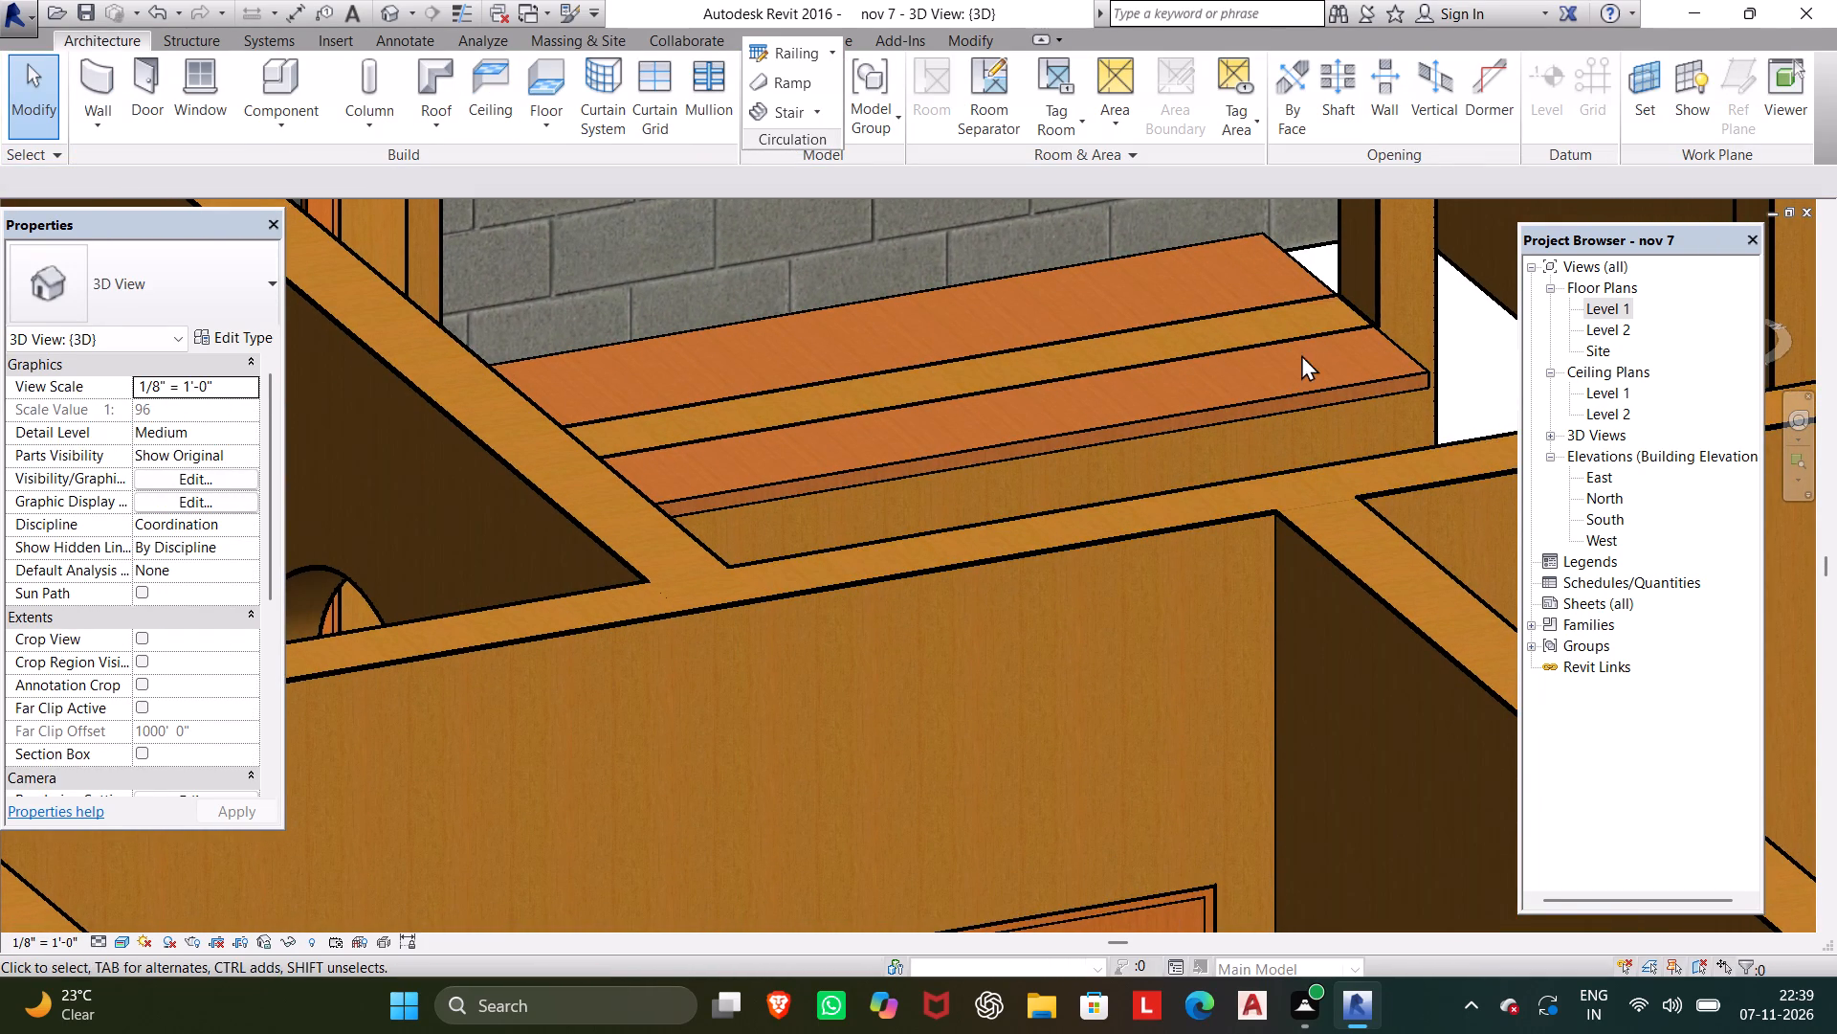
{"action": "middle_click_drag", "start_coordinate": [1336, 359], "coordinate": [1081, 462]}
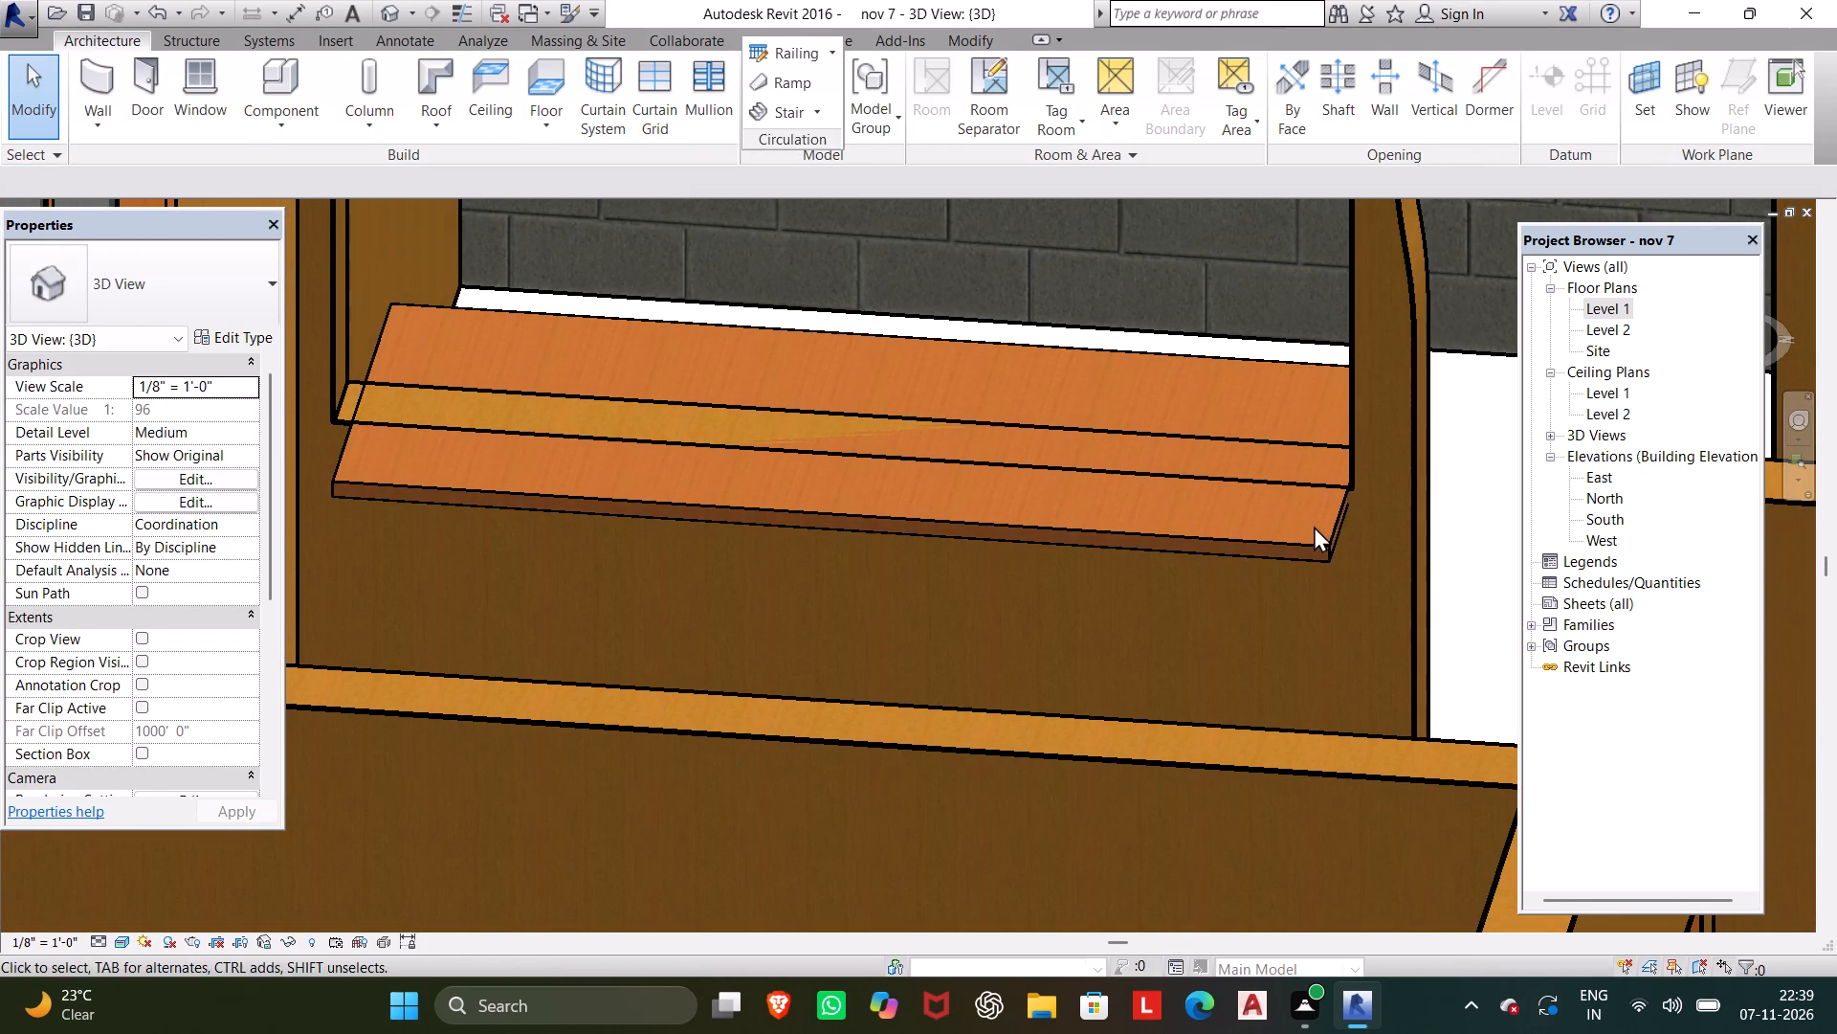
{"action": "left_click", "coordinate": [1327, 529]}
{"action": "scroll", "coordinate": [1271, 562], "scroll_direction": "down", "scroll_amount": 1}
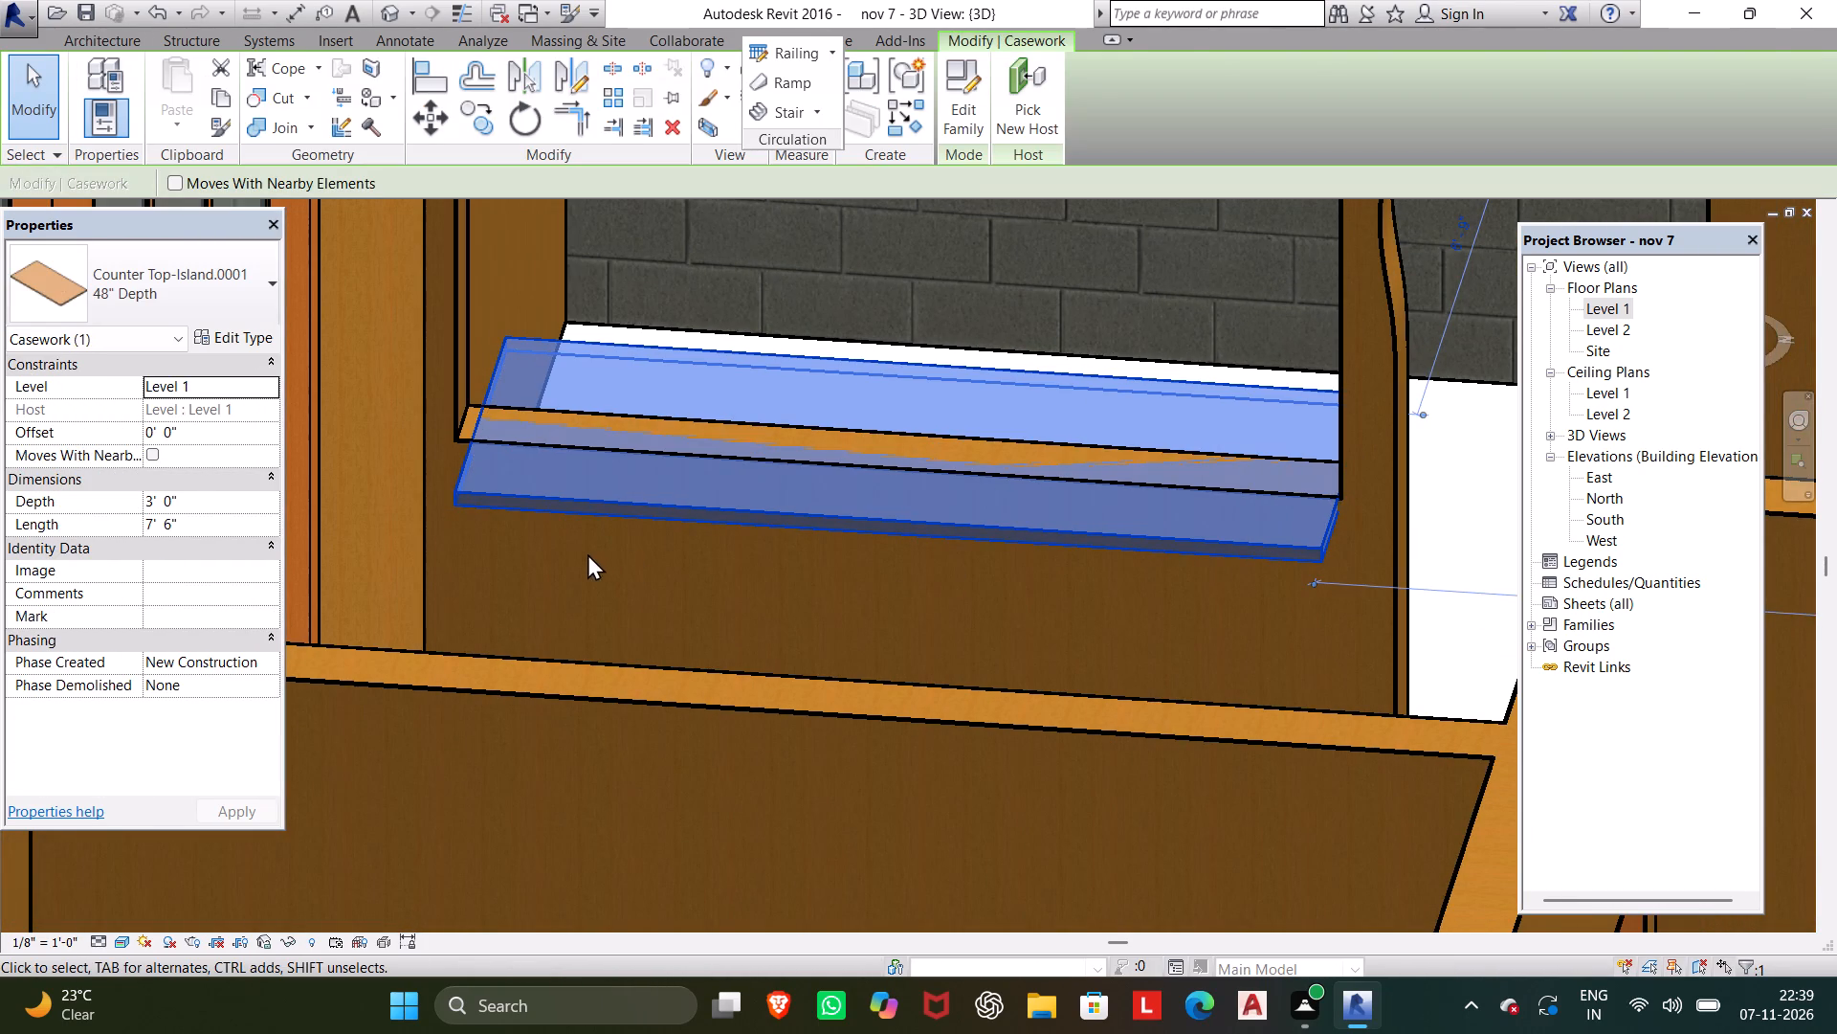
{"action": "key", "text": "Escape"}
{"action": "middle_click_drag", "start_coordinate": [544, 551], "coordinate": [709, 553]}
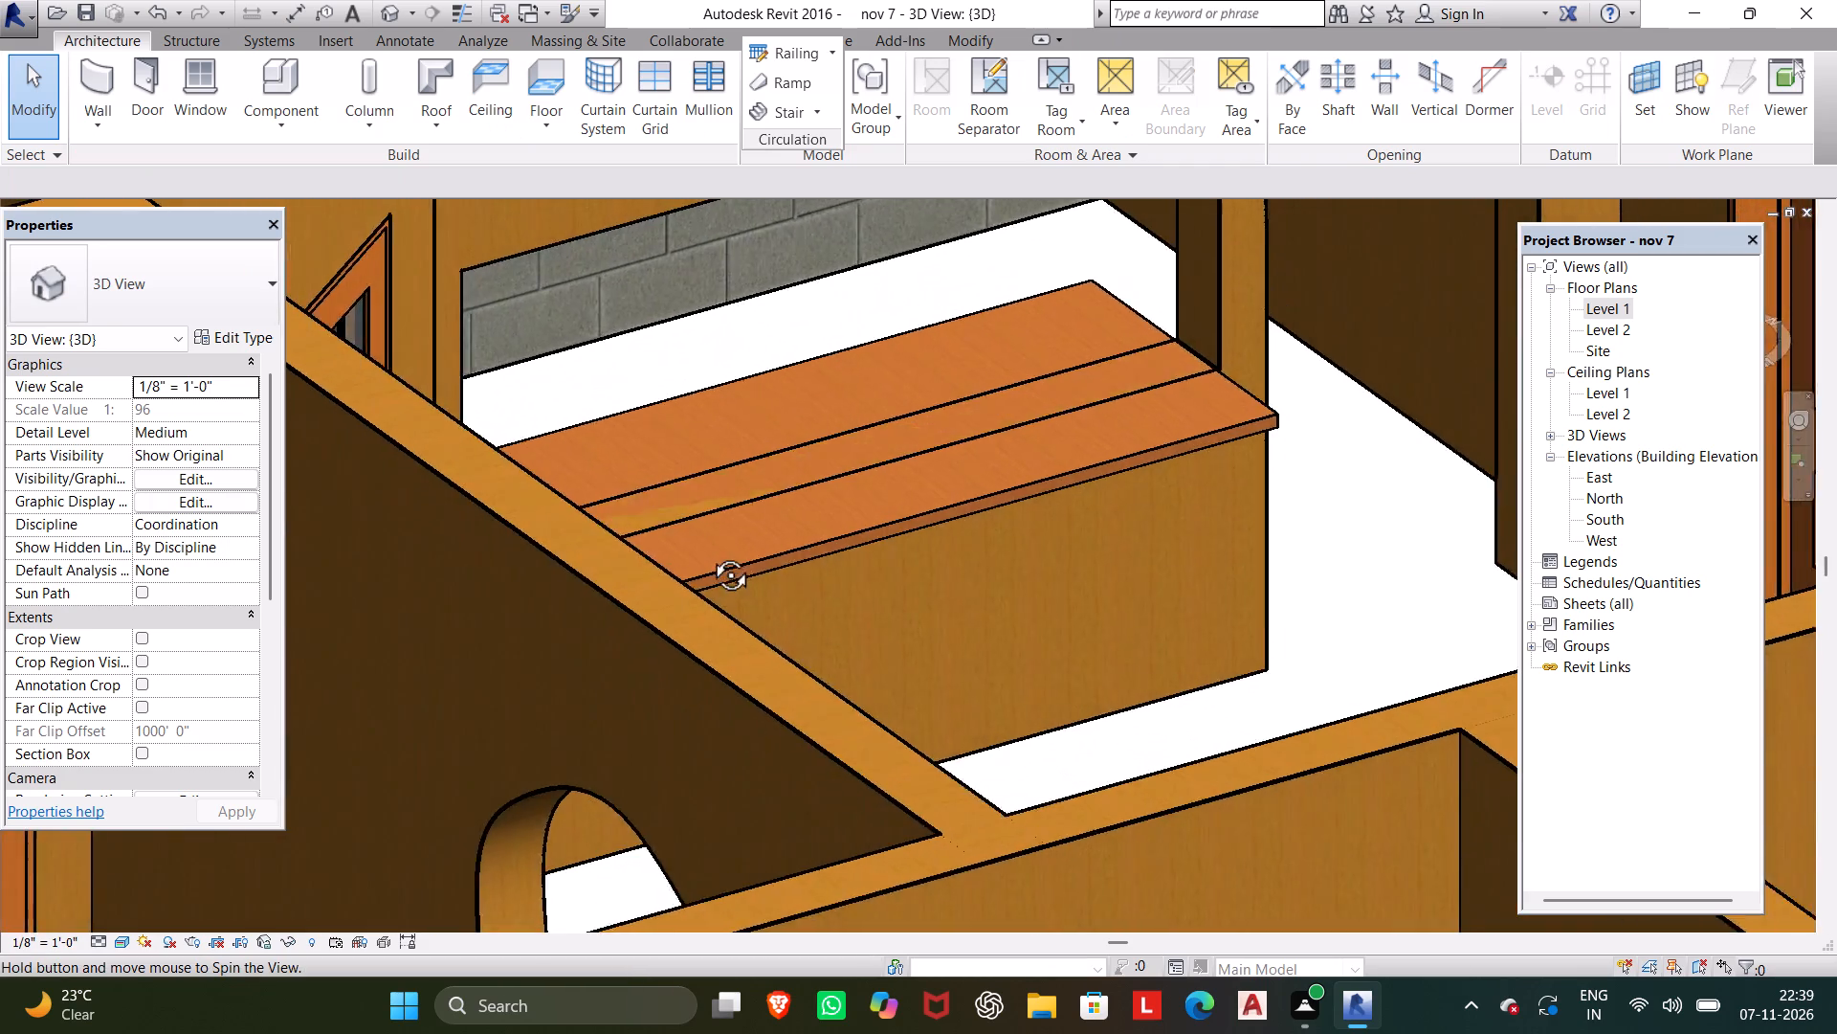
{"action": "middle_click_drag", "start_coordinate": [709, 553], "coordinate": [731, 544]}
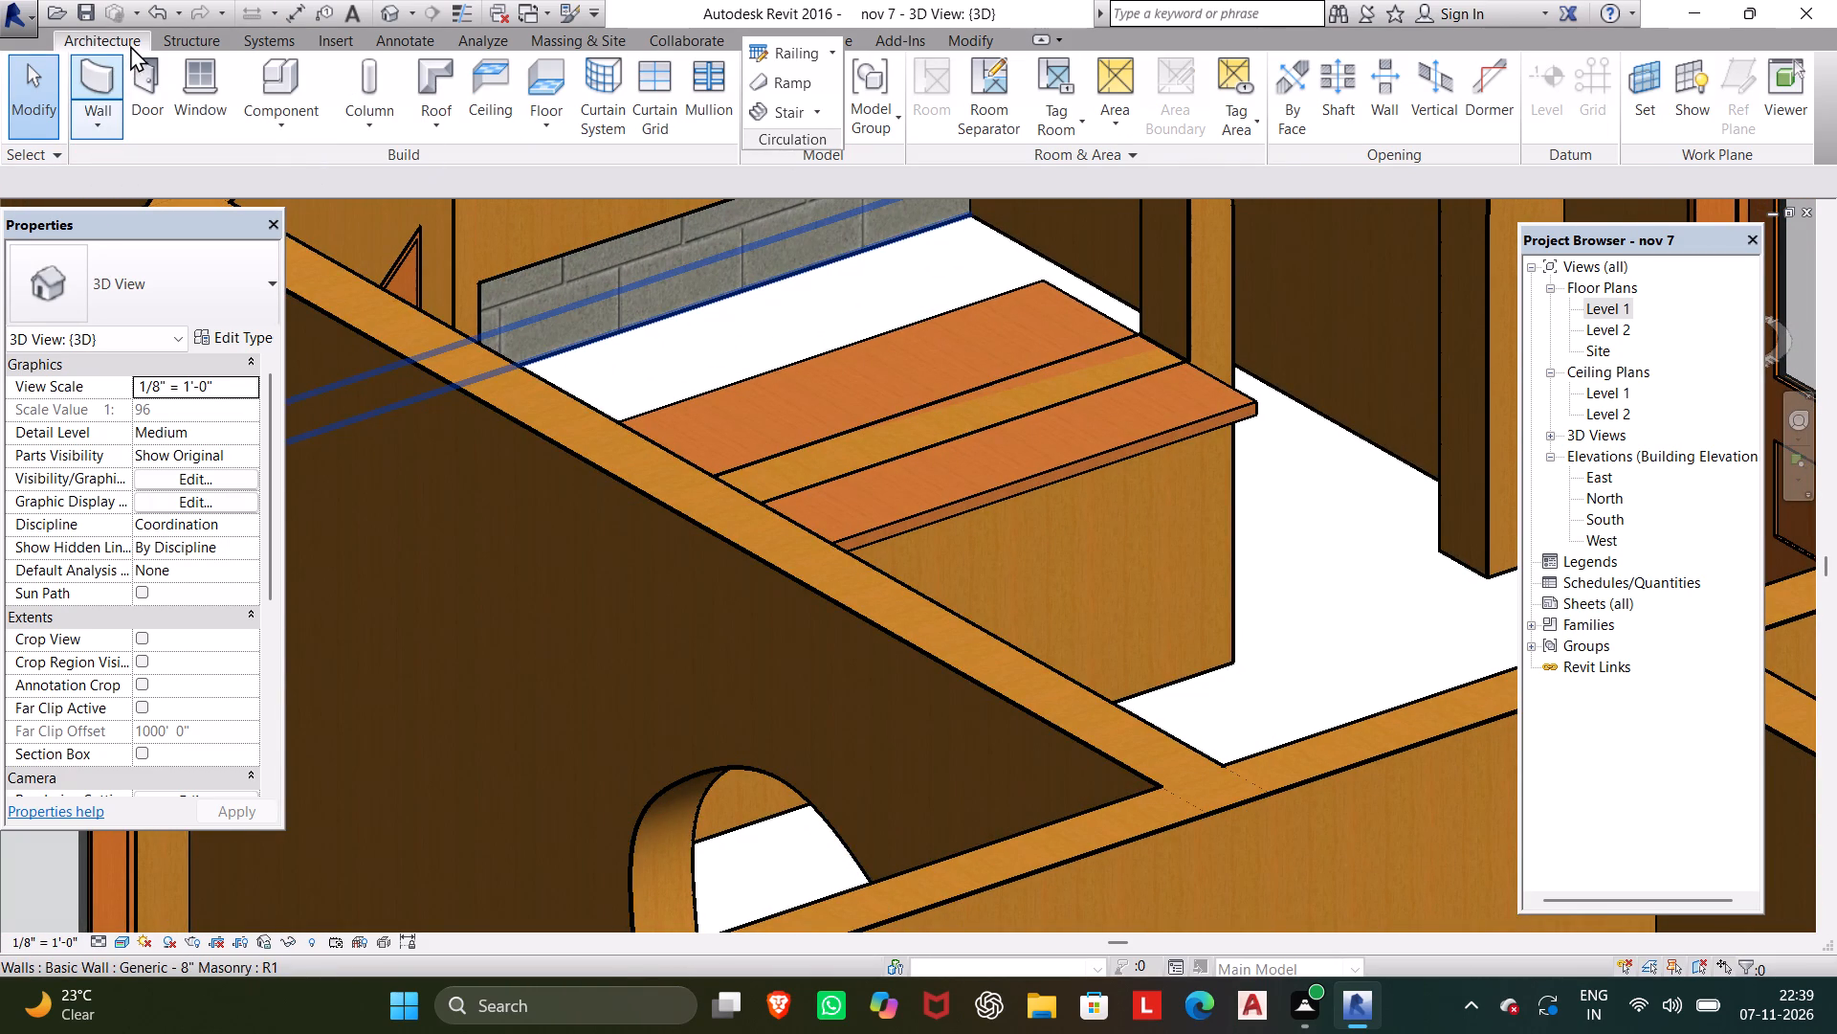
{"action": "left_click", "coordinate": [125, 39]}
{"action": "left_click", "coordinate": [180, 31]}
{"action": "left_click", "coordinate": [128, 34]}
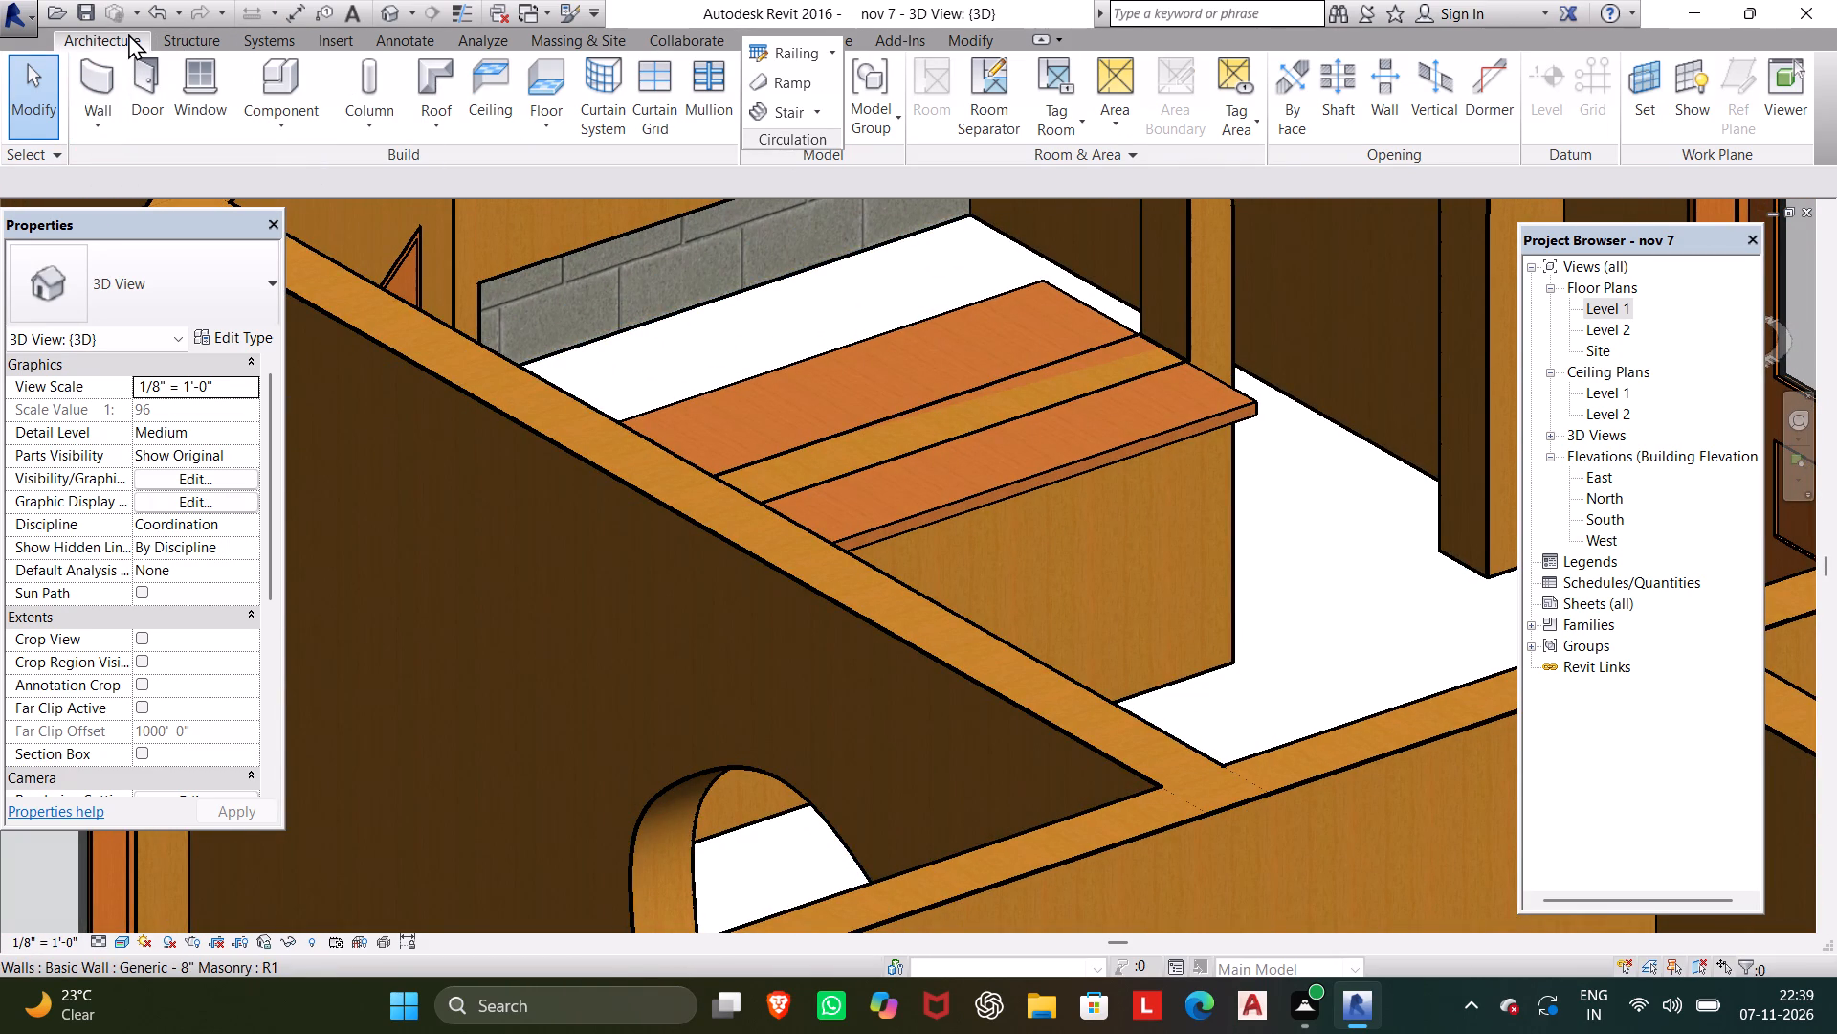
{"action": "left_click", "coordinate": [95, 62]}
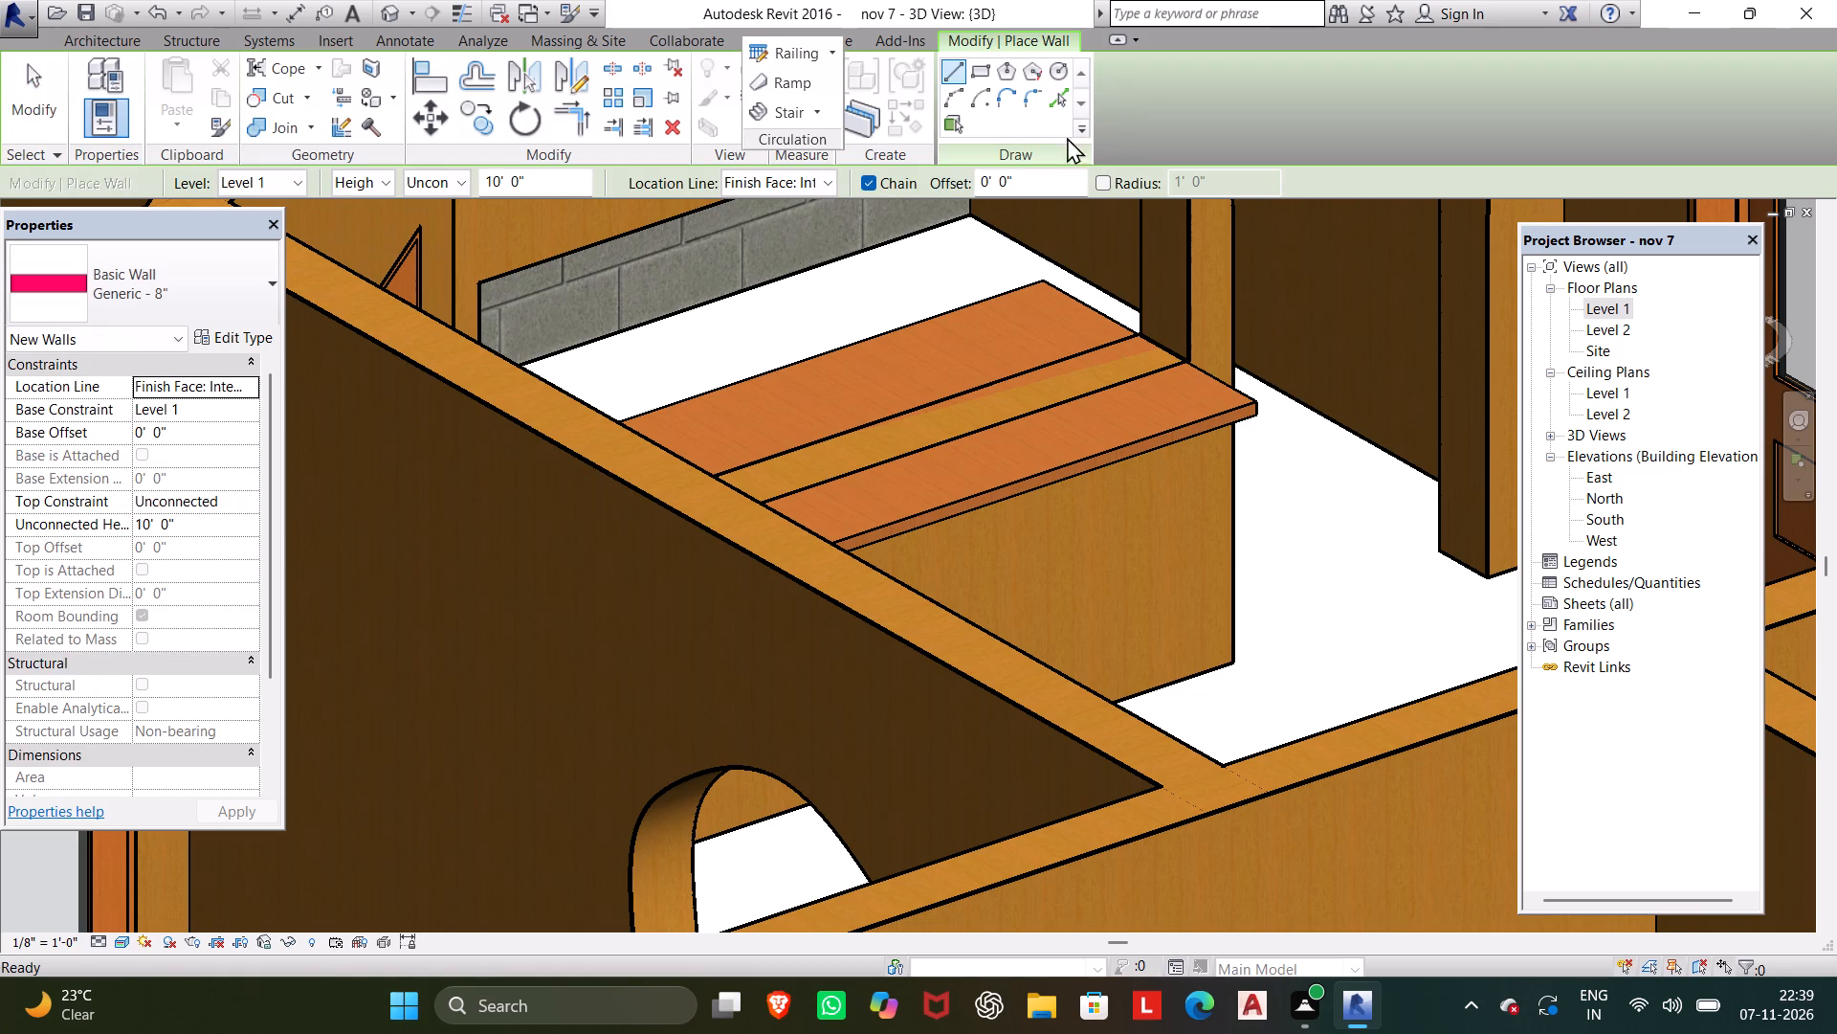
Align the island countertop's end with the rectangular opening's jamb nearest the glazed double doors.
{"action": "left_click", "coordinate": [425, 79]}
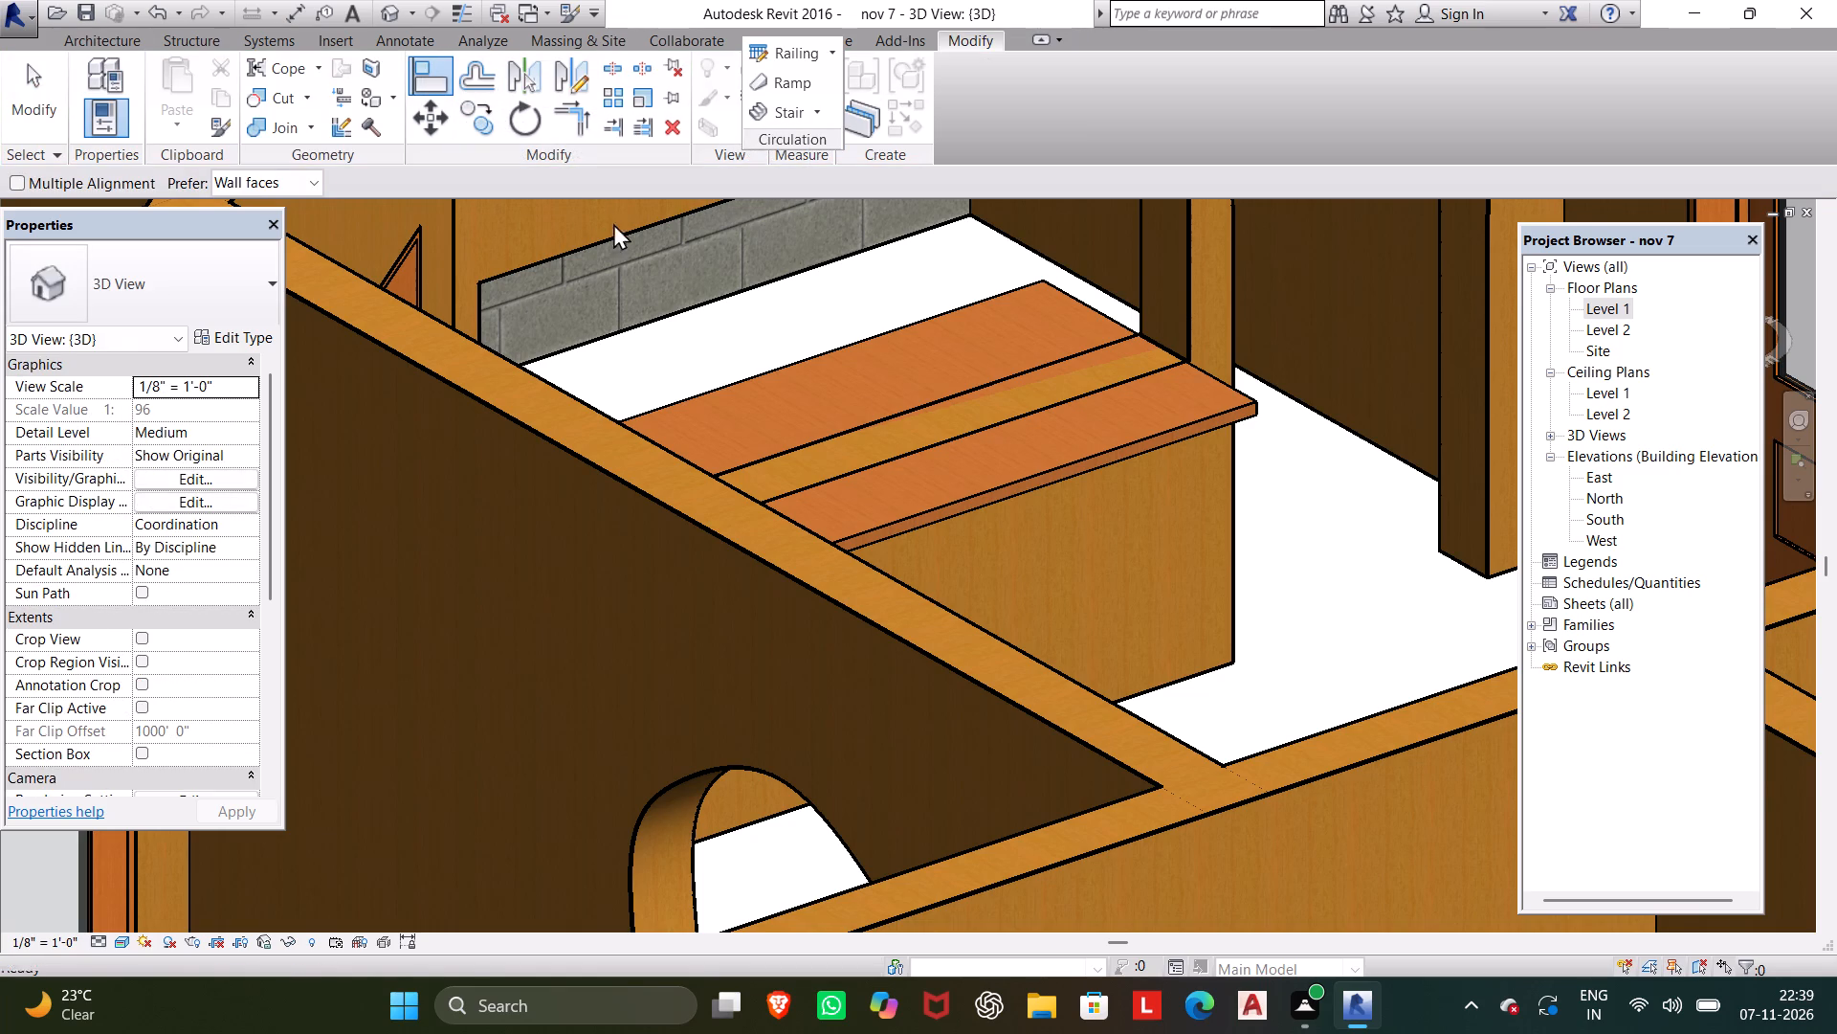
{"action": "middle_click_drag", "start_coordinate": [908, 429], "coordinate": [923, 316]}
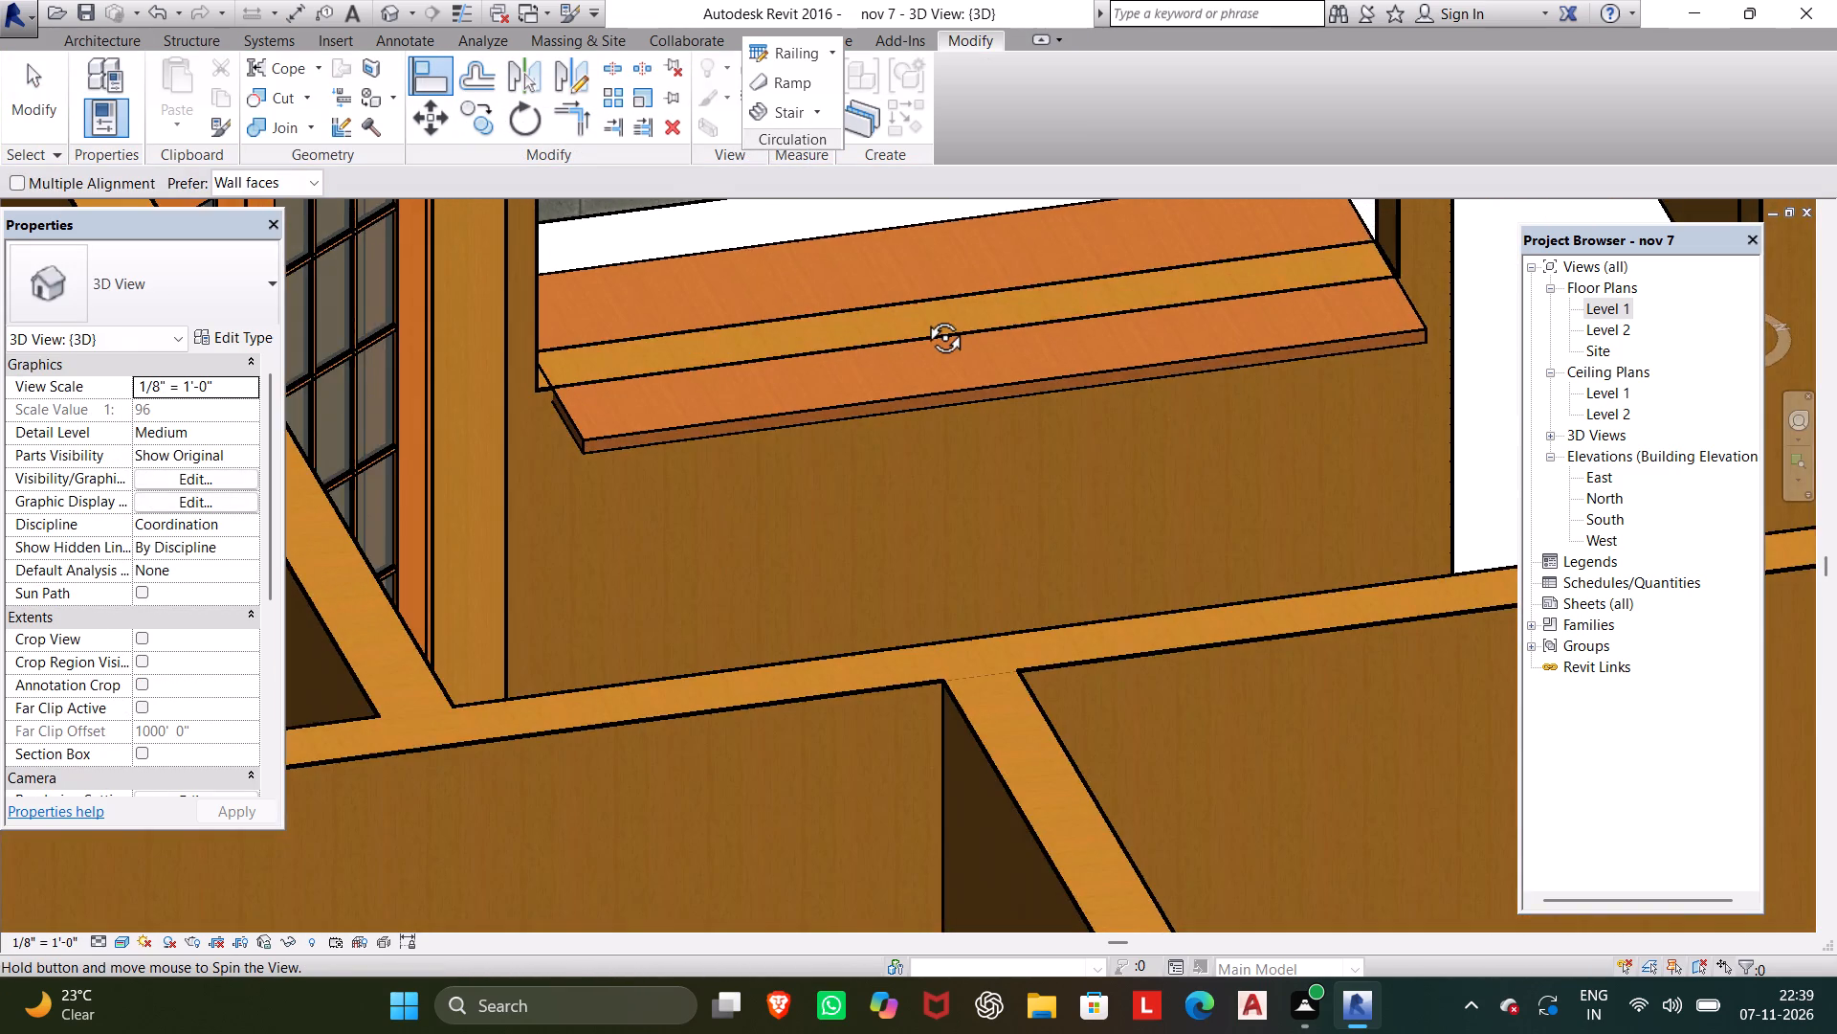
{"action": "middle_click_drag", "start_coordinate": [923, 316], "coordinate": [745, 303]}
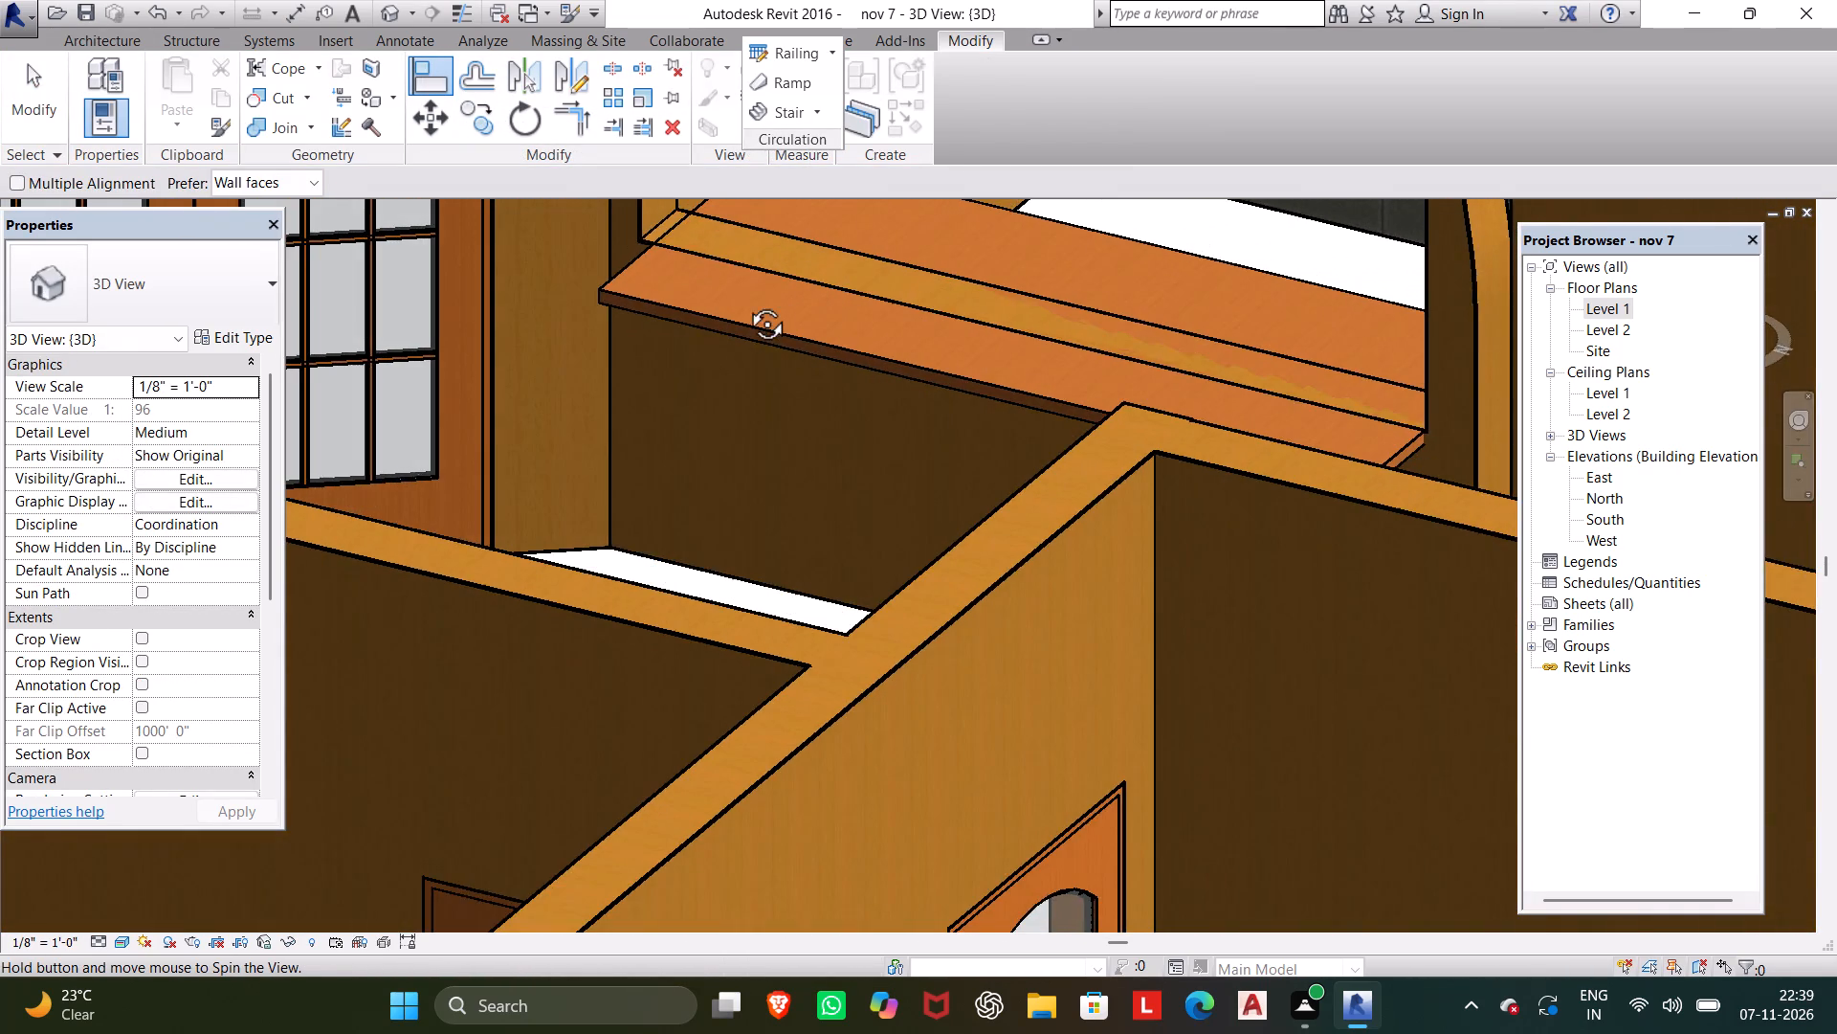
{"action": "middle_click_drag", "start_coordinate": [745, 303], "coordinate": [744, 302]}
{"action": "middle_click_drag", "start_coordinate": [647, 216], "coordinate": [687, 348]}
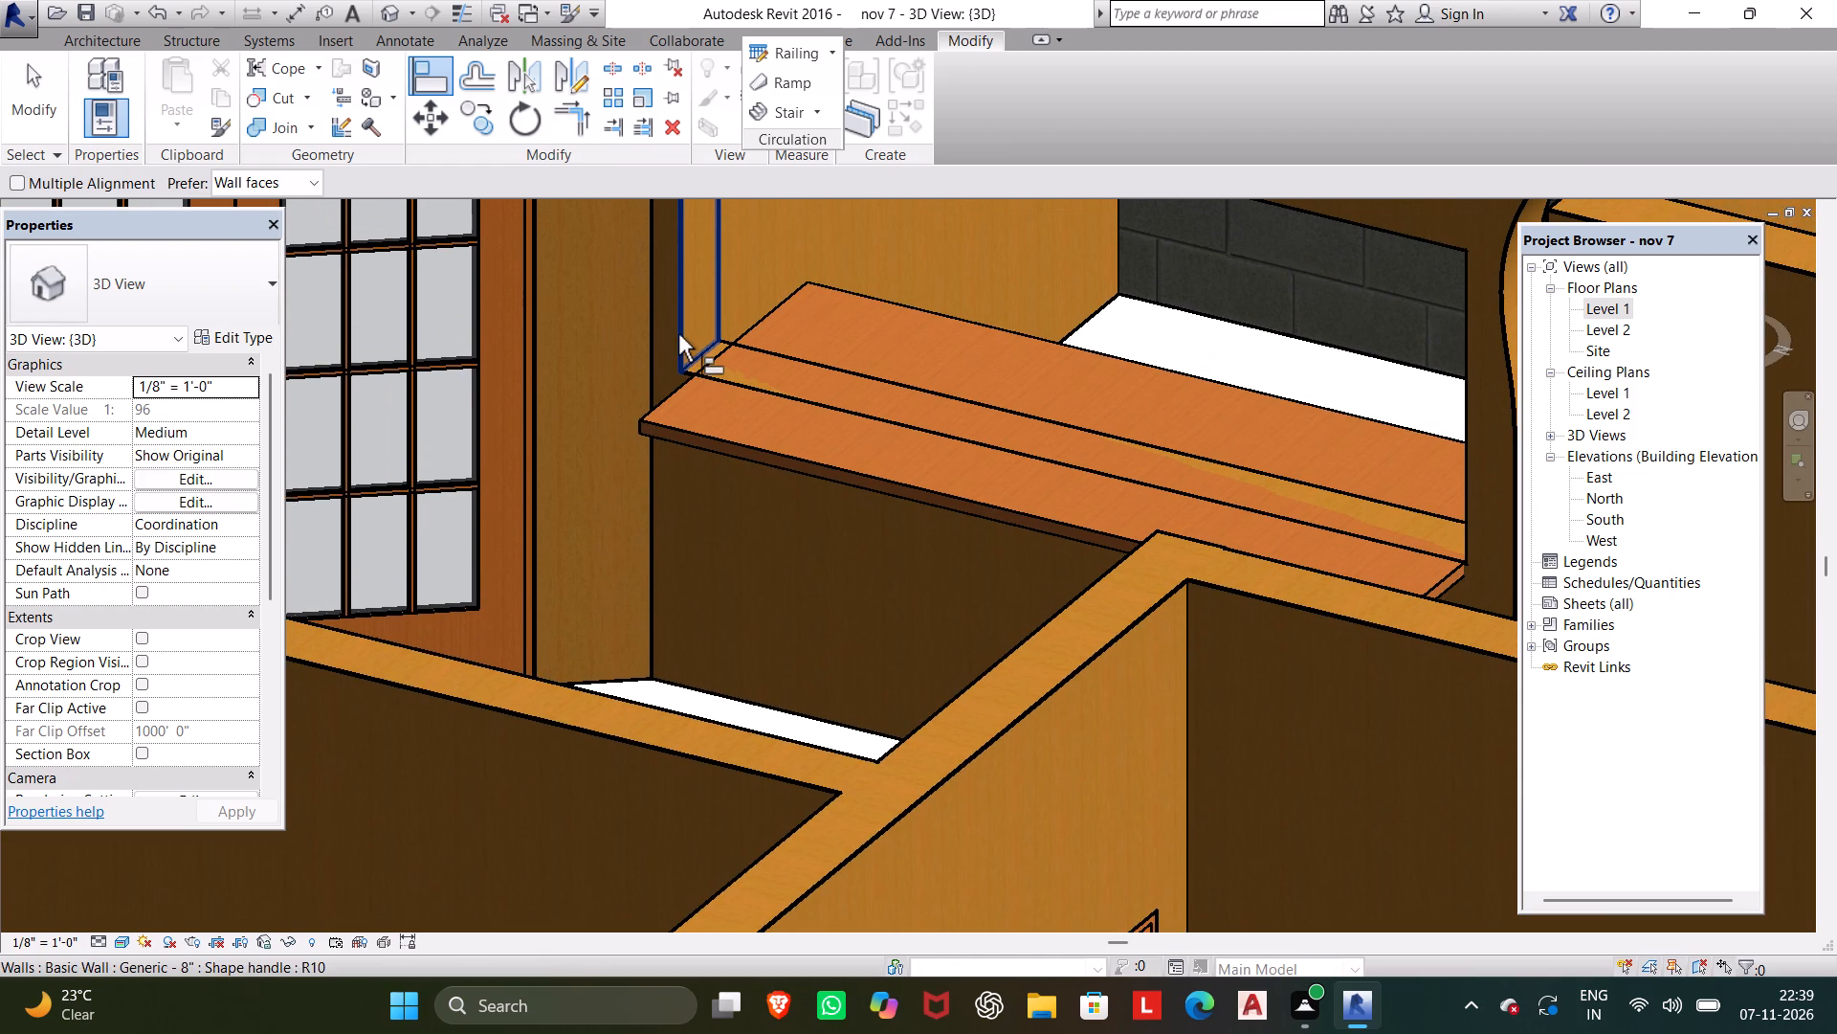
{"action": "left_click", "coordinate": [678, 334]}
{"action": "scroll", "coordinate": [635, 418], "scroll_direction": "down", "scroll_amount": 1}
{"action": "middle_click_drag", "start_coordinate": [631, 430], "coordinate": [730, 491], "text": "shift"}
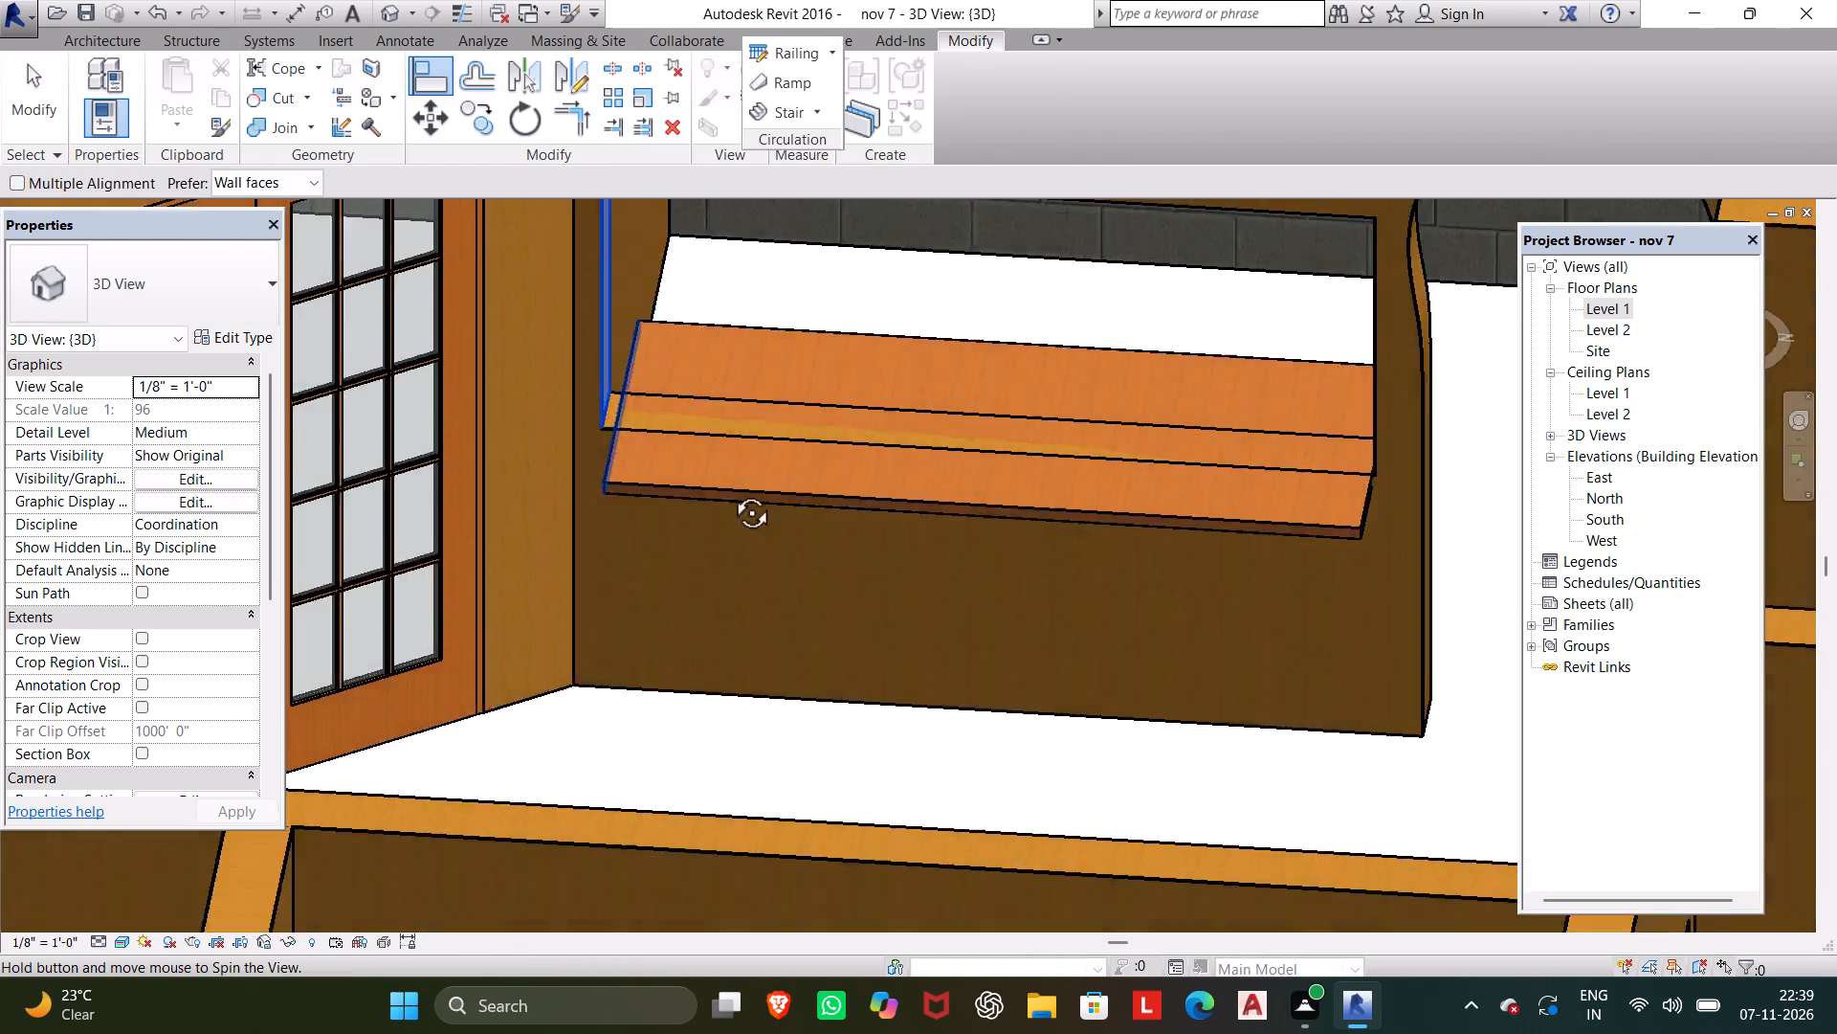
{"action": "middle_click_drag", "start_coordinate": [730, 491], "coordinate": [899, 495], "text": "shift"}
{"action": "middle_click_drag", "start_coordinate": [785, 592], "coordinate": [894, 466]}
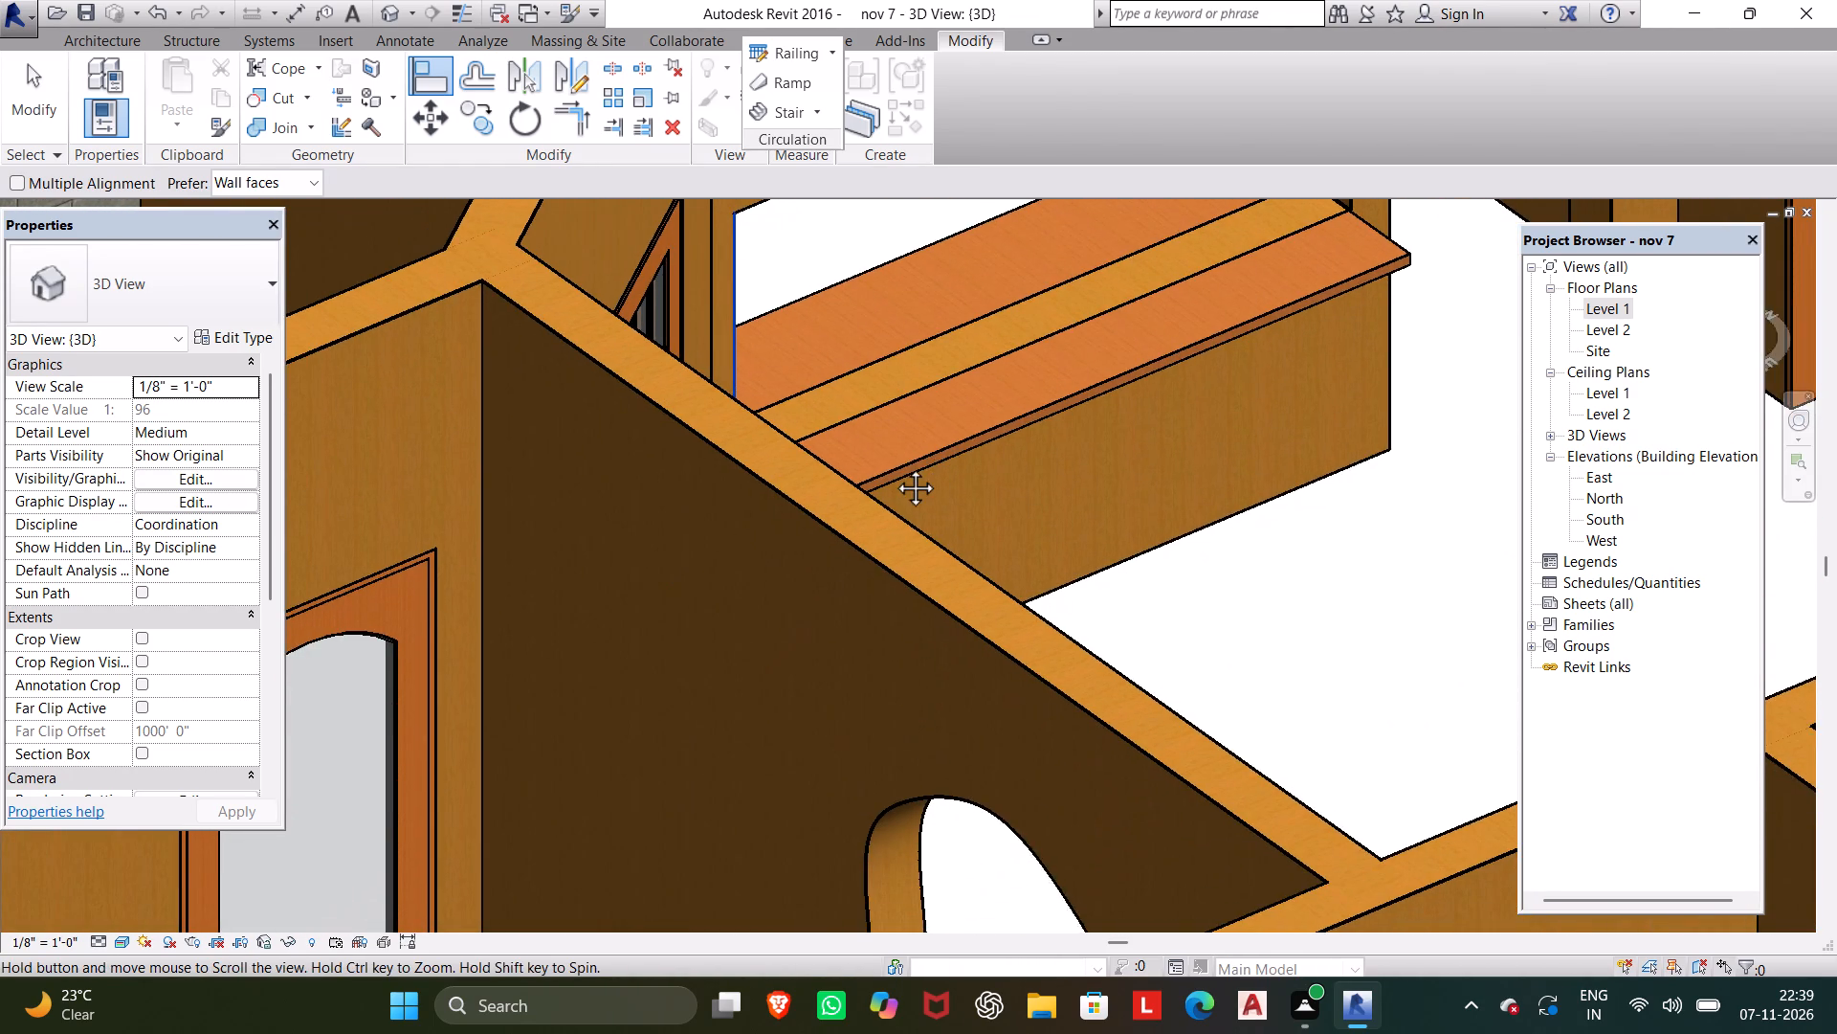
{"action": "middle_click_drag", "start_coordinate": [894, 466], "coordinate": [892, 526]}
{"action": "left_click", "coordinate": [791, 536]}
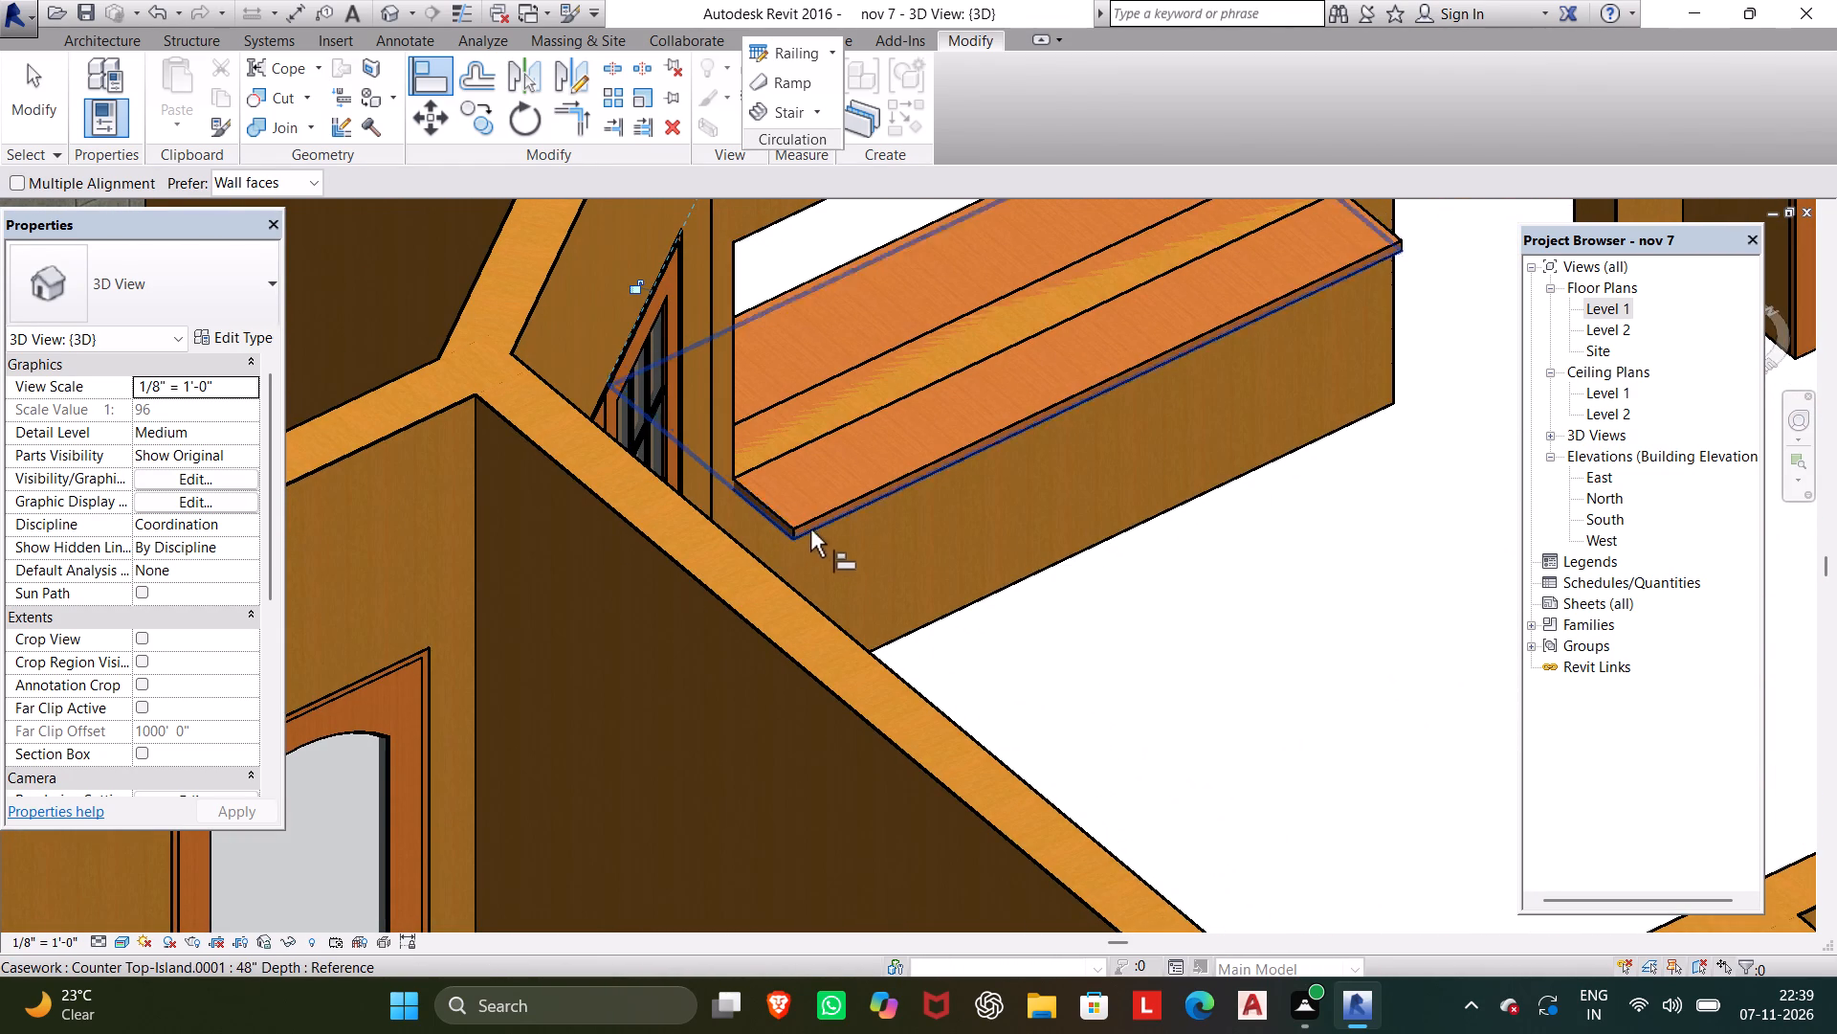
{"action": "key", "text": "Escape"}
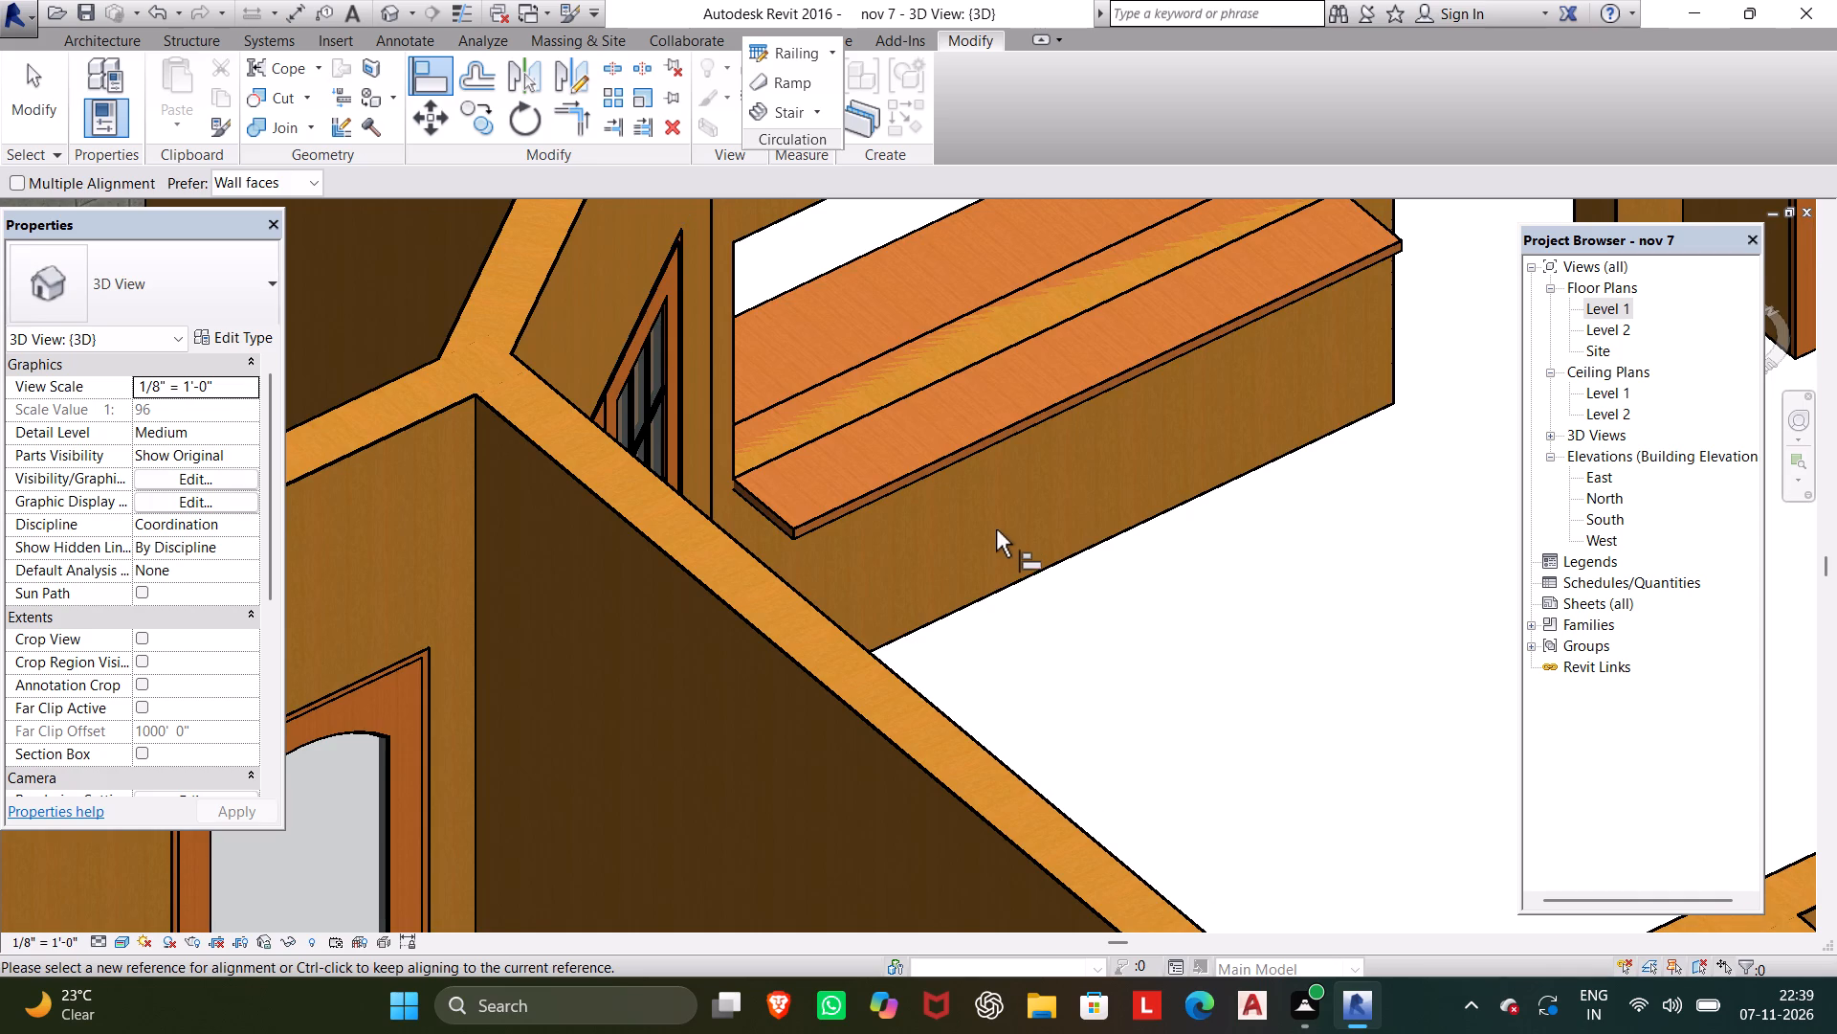
Align the island countertop's other end with the rectangular opening's jamb beside the arched doorway, dismiss the pop-up window and leave Align.
{"action": "scroll", "coordinate": [995, 531], "scroll_direction": "down", "scroll_amount": 1}
{"action": "middle_click_drag", "start_coordinate": [995, 531], "coordinate": [813, 536]}
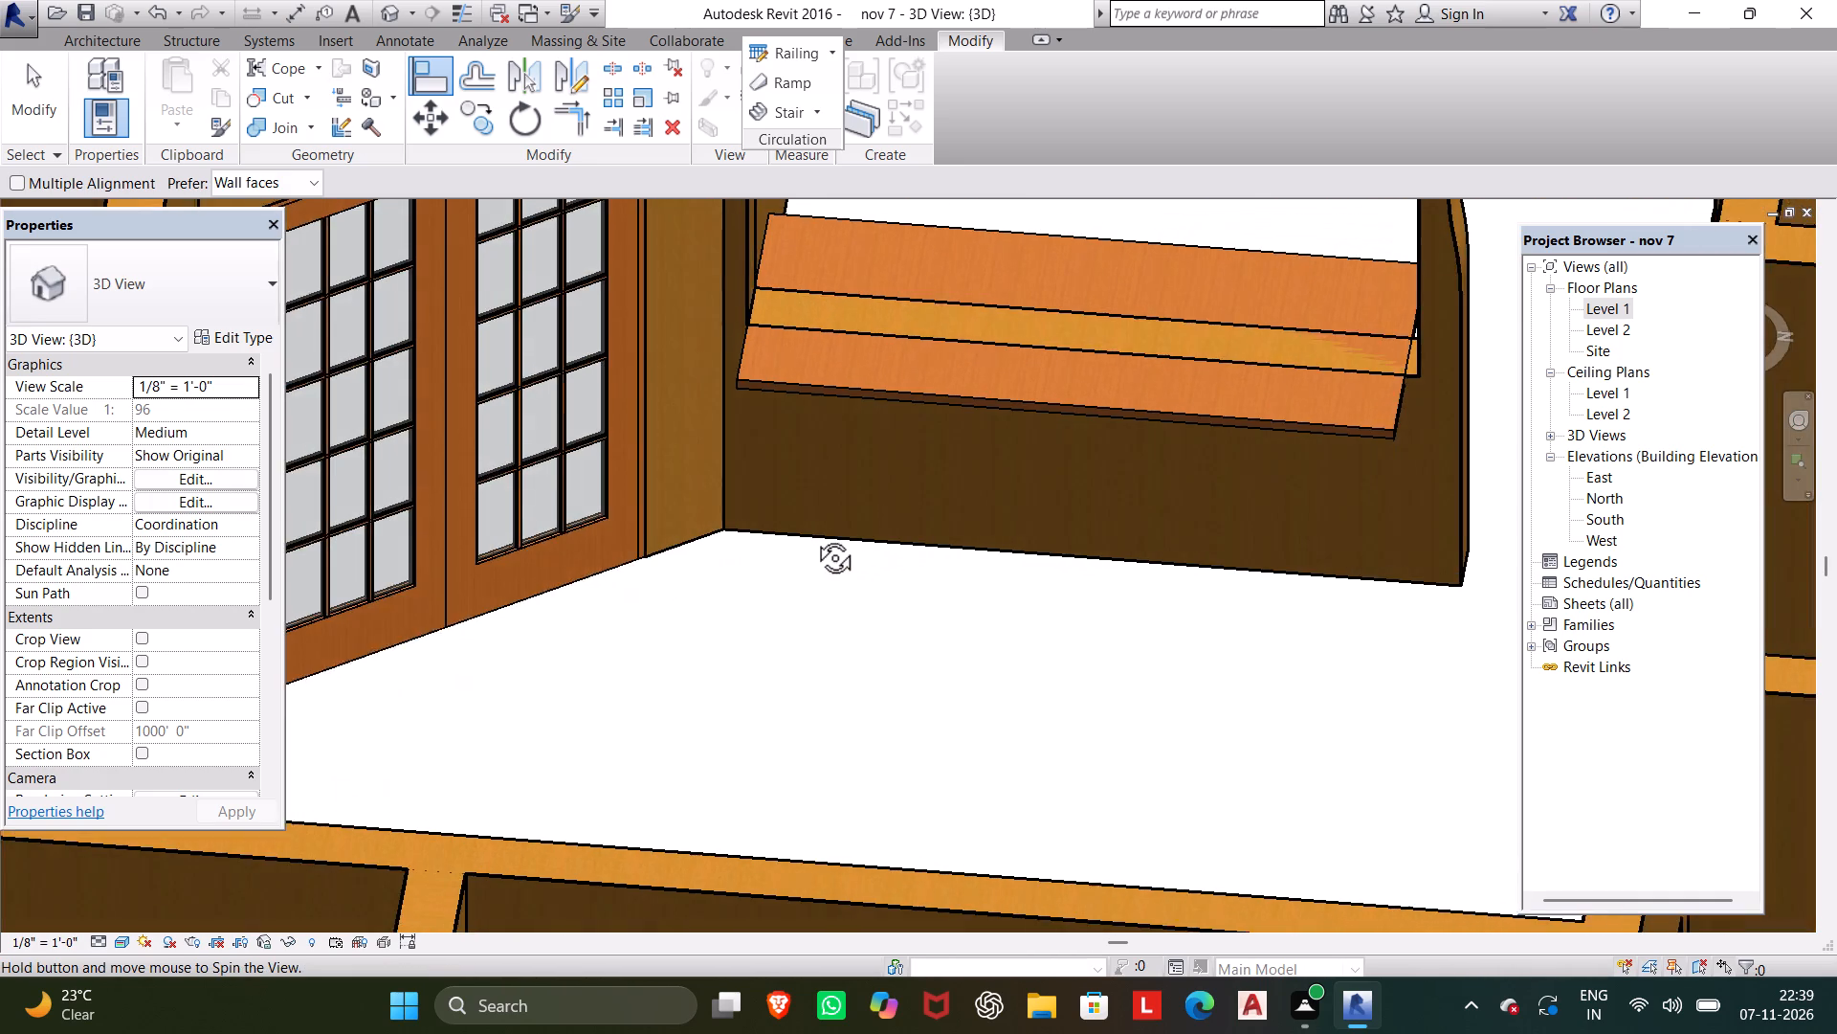
{"action": "middle_click_drag", "start_coordinate": [813, 536], "coordinate": [806, 530]}
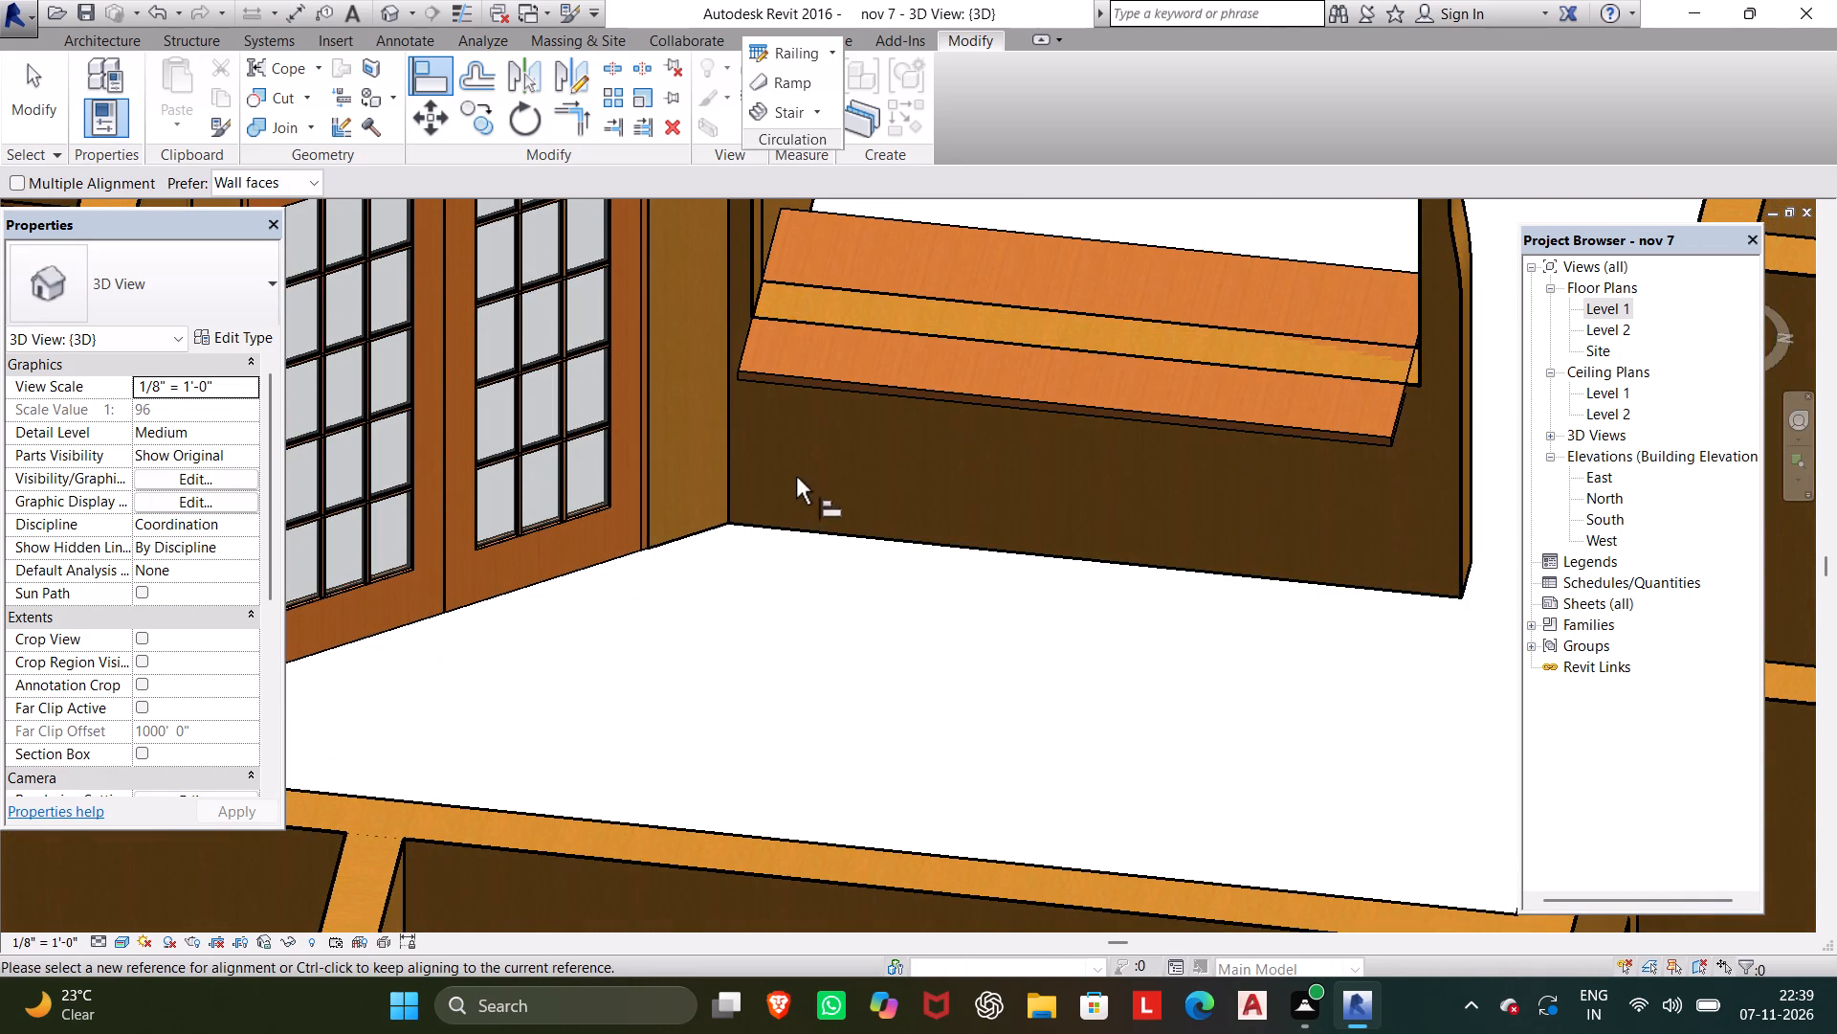
{"action": "middle_click_drag", "start_coordinate": [1276, 594], "coordinate": [1347, 579], "text": "shift"}
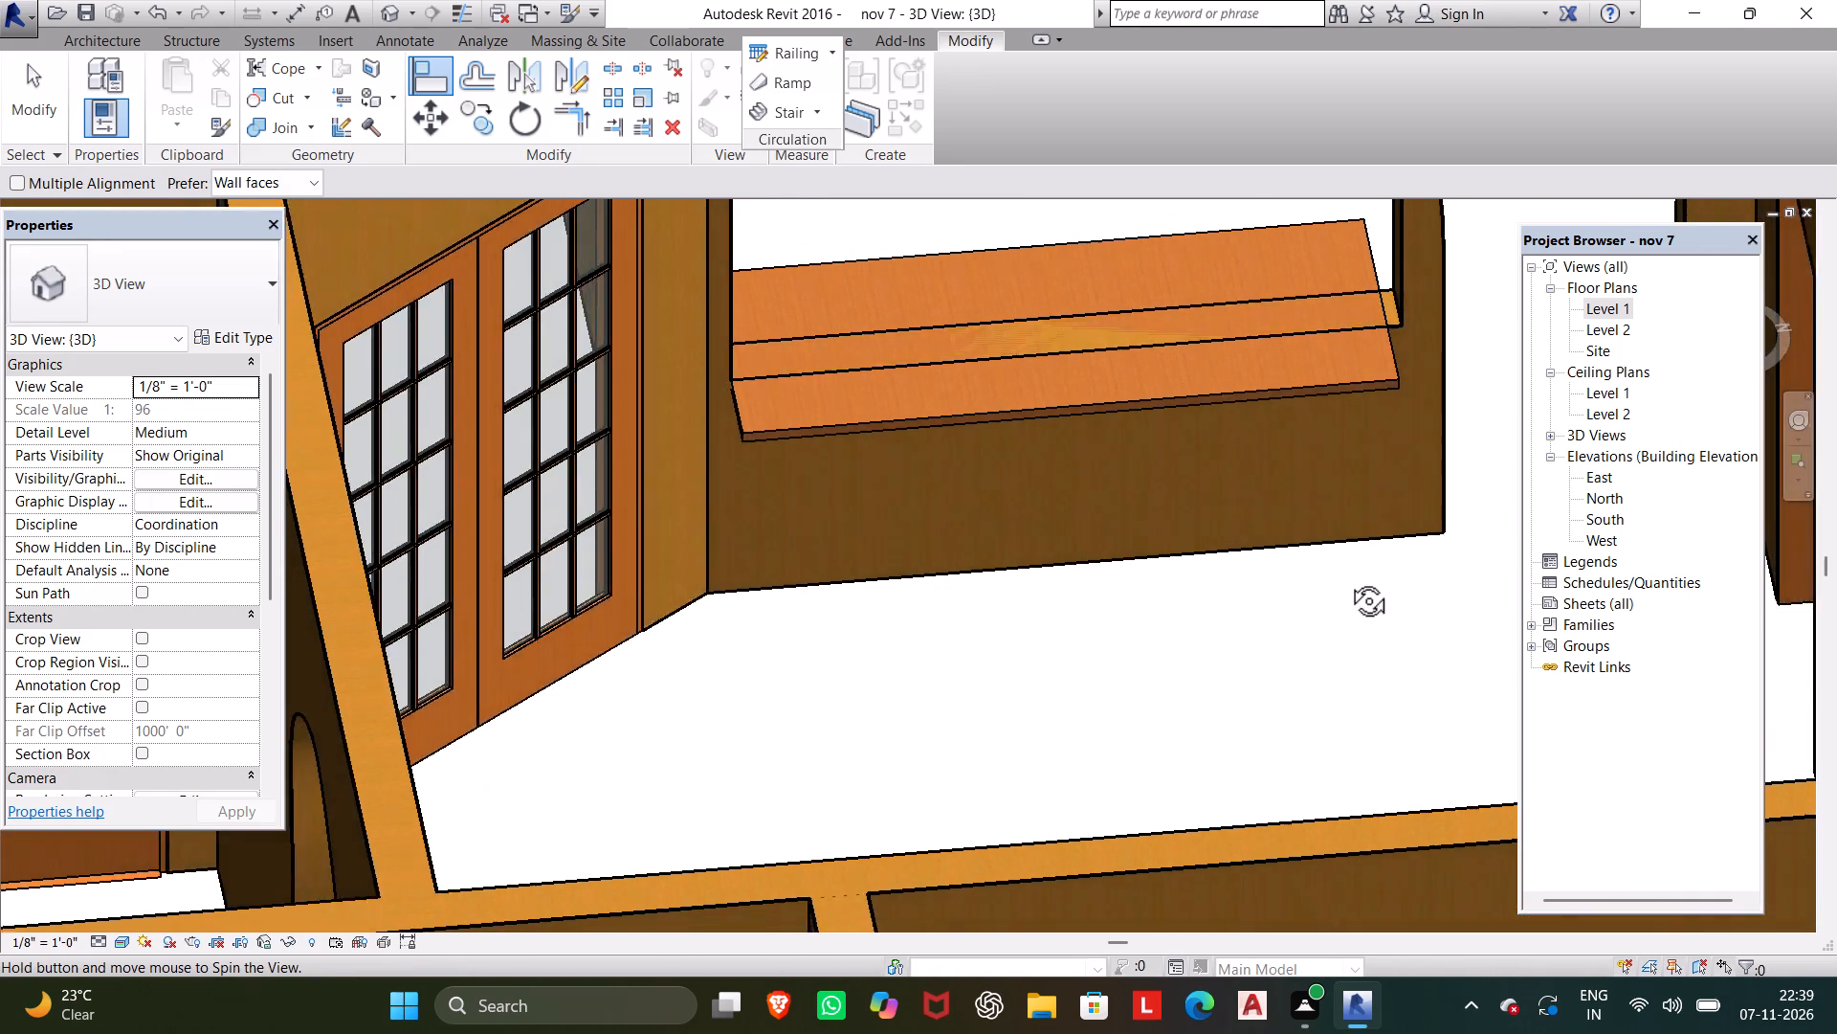
{"action": "middle_click_drag", "start_coordinate": [1347, 579], "coordinate": [1406, 498], "text": "shift"}
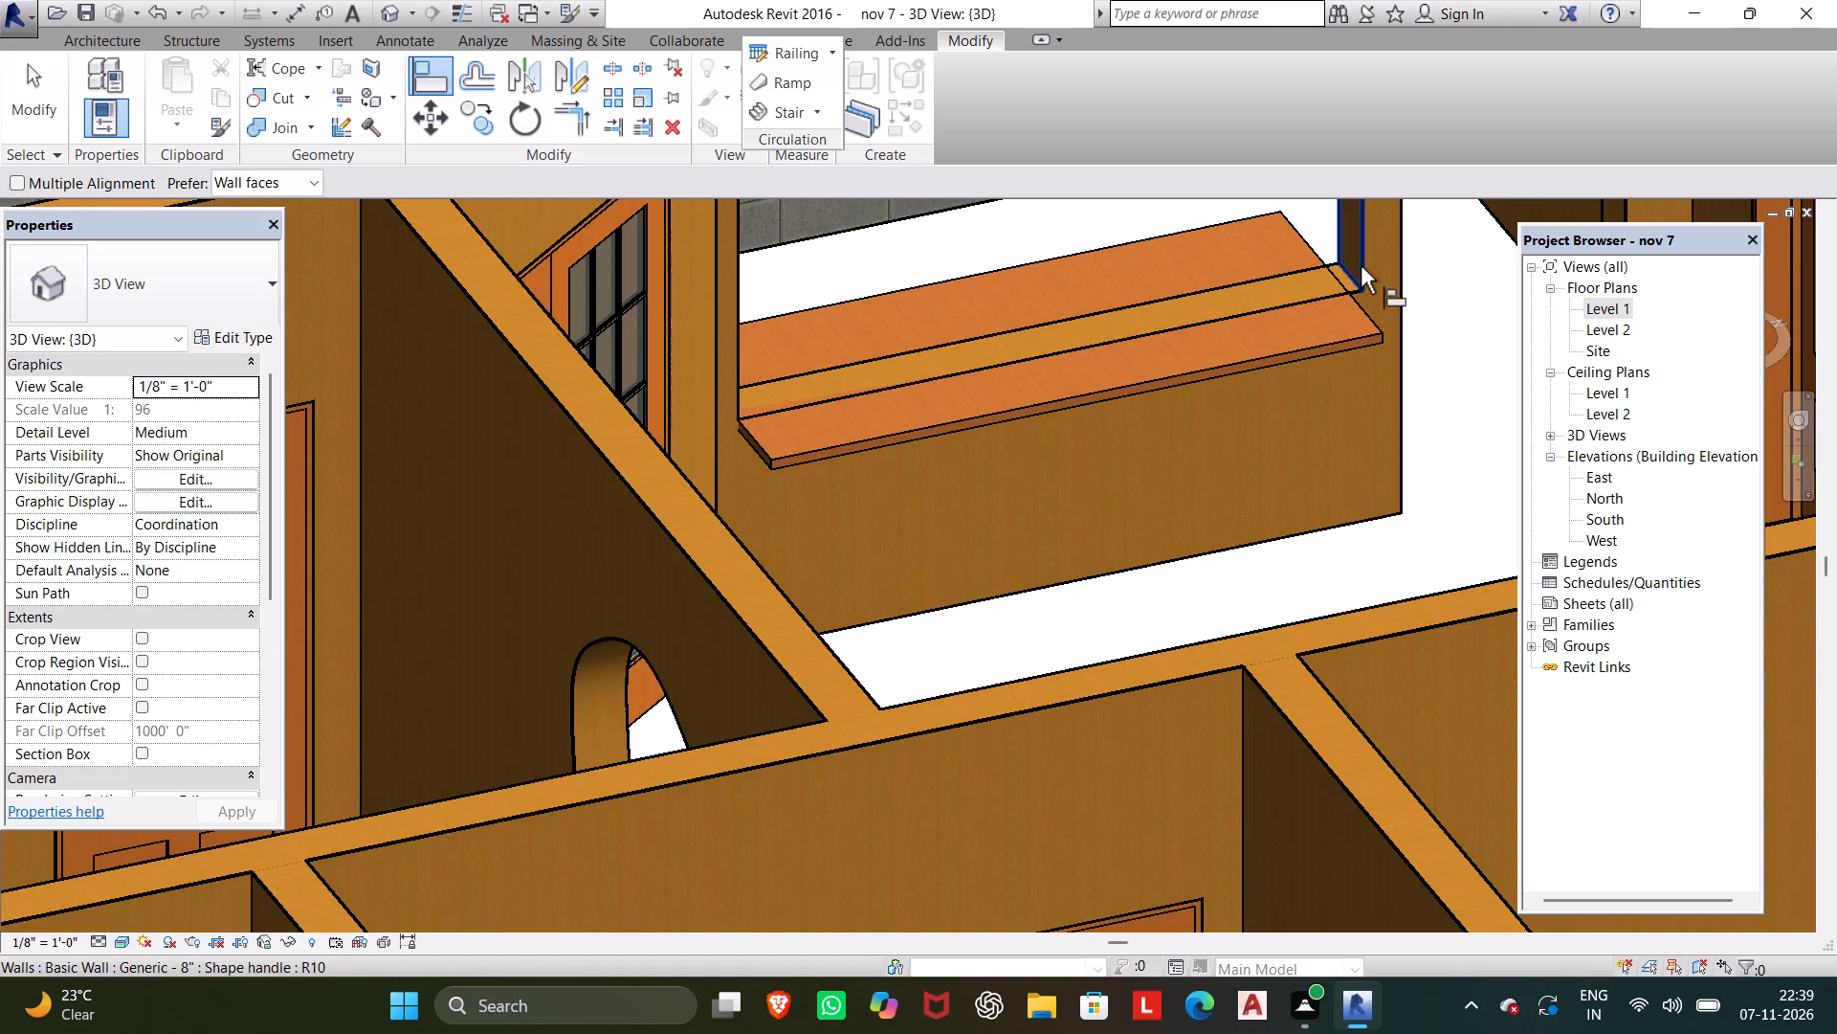
{"action": "left_click", "coordinate": [1361, 266]}
{"action": "middle_click_drag", "start_coordinate": [1340, 341], "coordinate": [1112, 359], "text": "shift"}
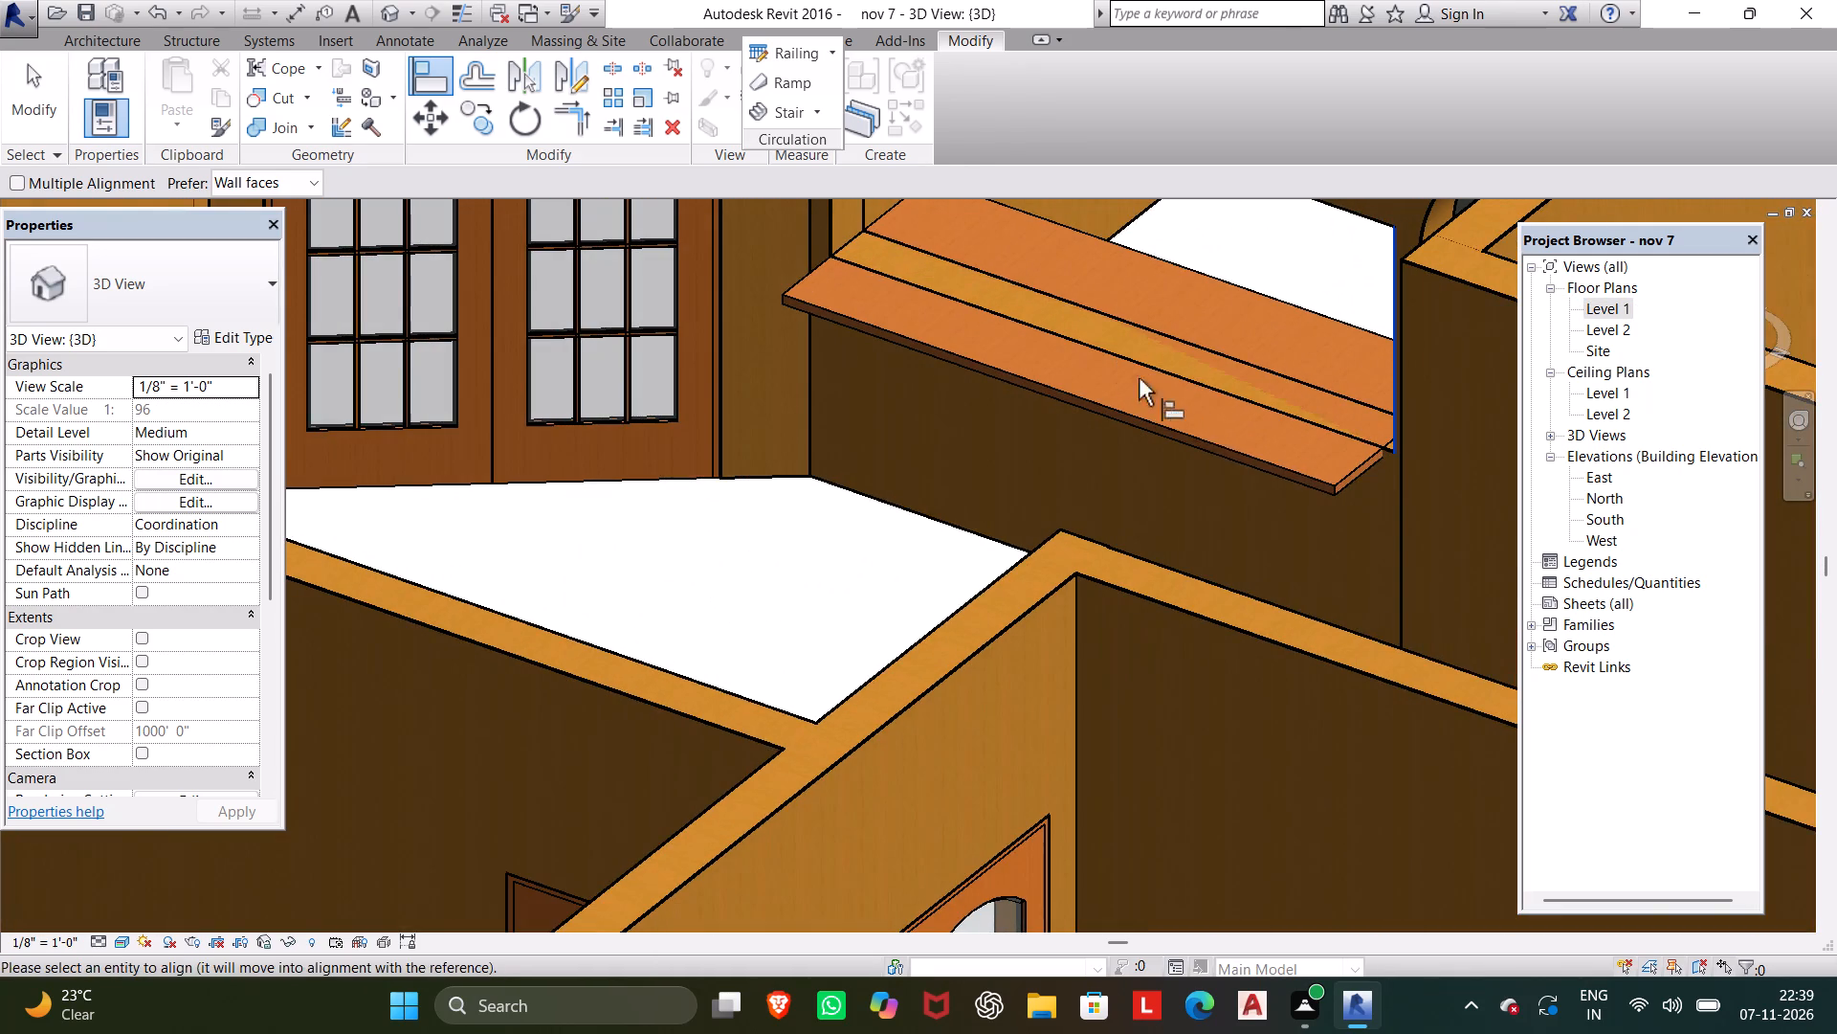
{"action": "left_click", "coordinate": [1341, 493]}
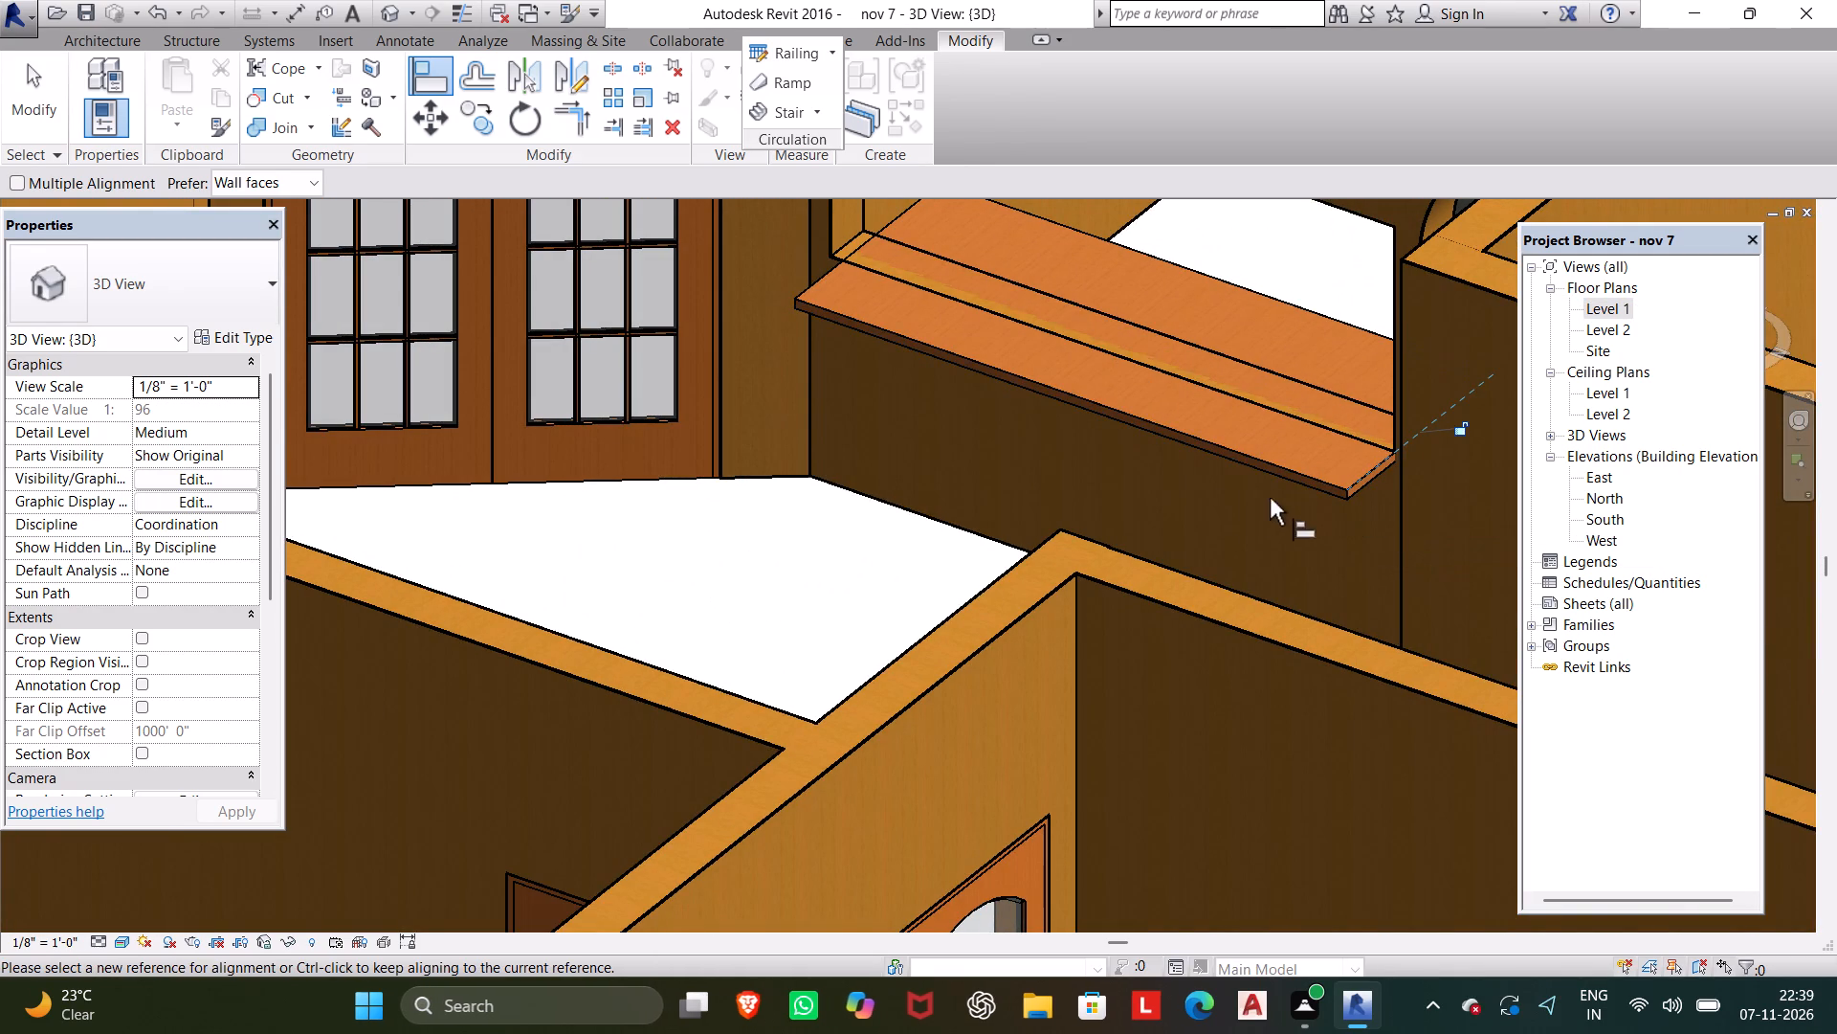
{"action": "scroll", "coordinate": [1082, 439], "scroll_direction": "down", "scroll_amount": 1}
{"action": "middle_click_drag", "start_coordinate": [1082, 439], "coordinate": [1144, 430], "text": "shift"}
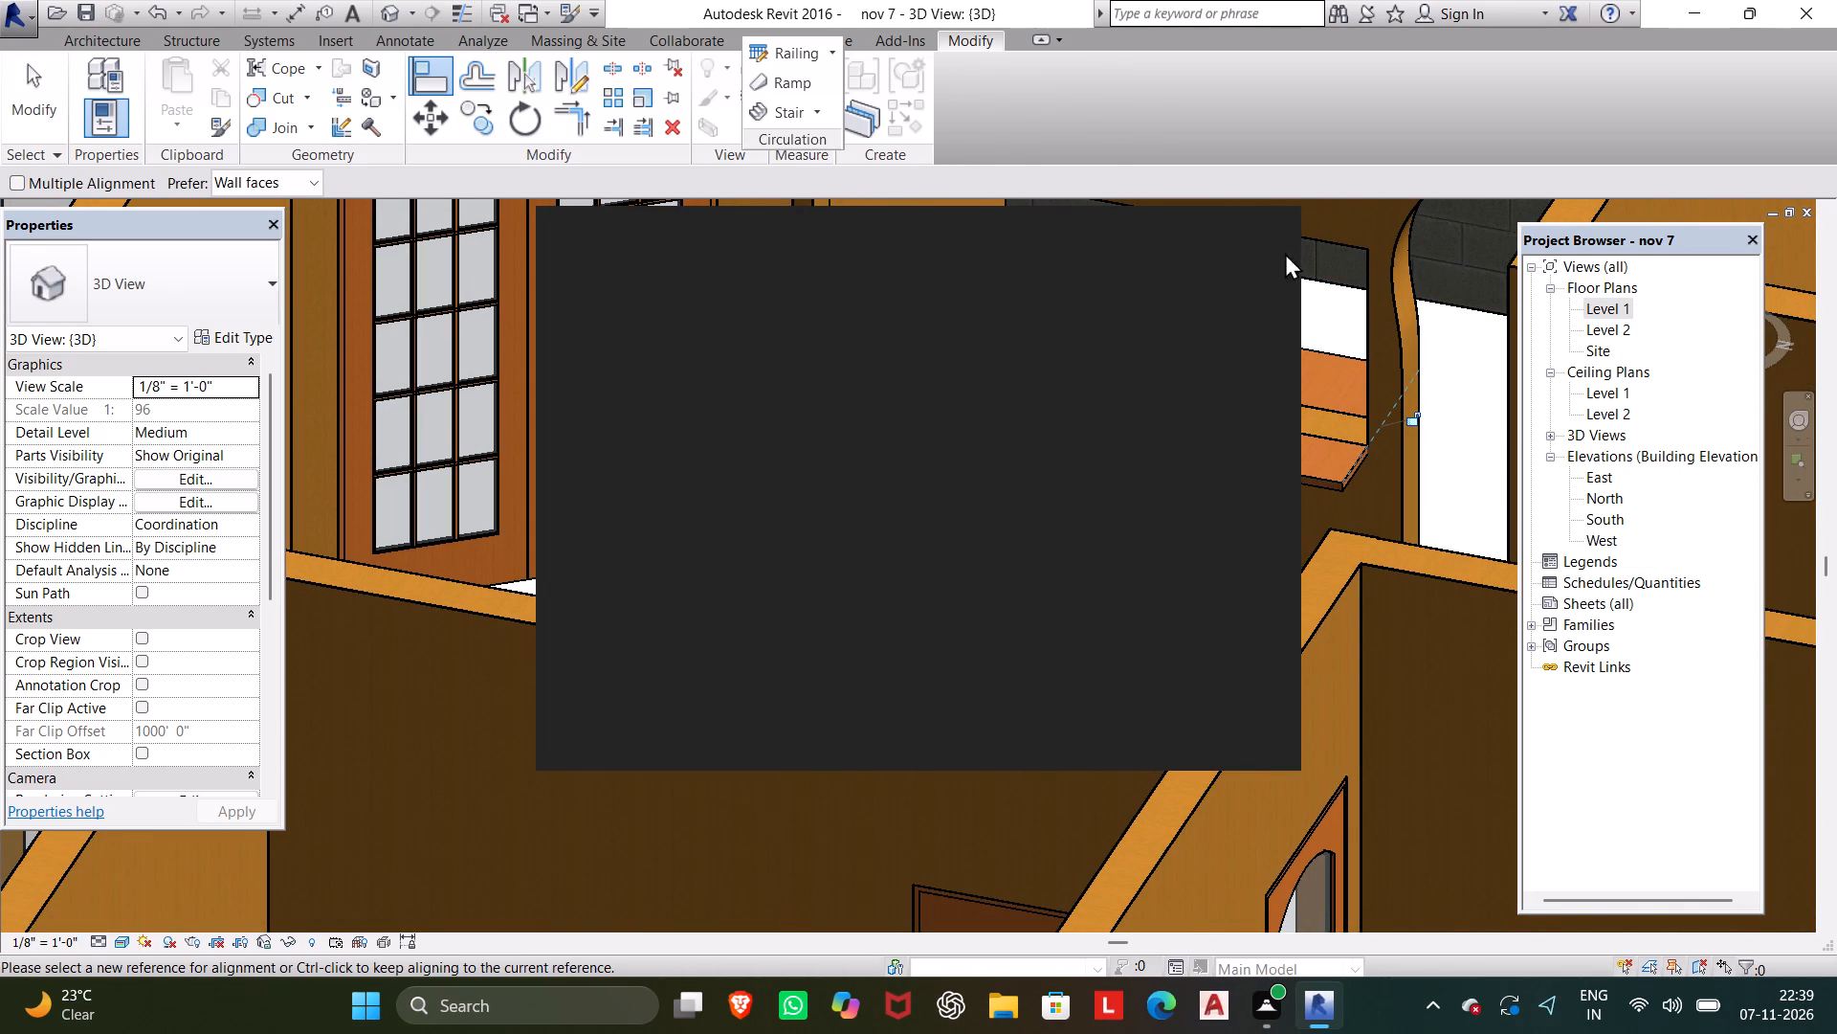
{"action": "left_click", "coordinate": [1253, 236]}
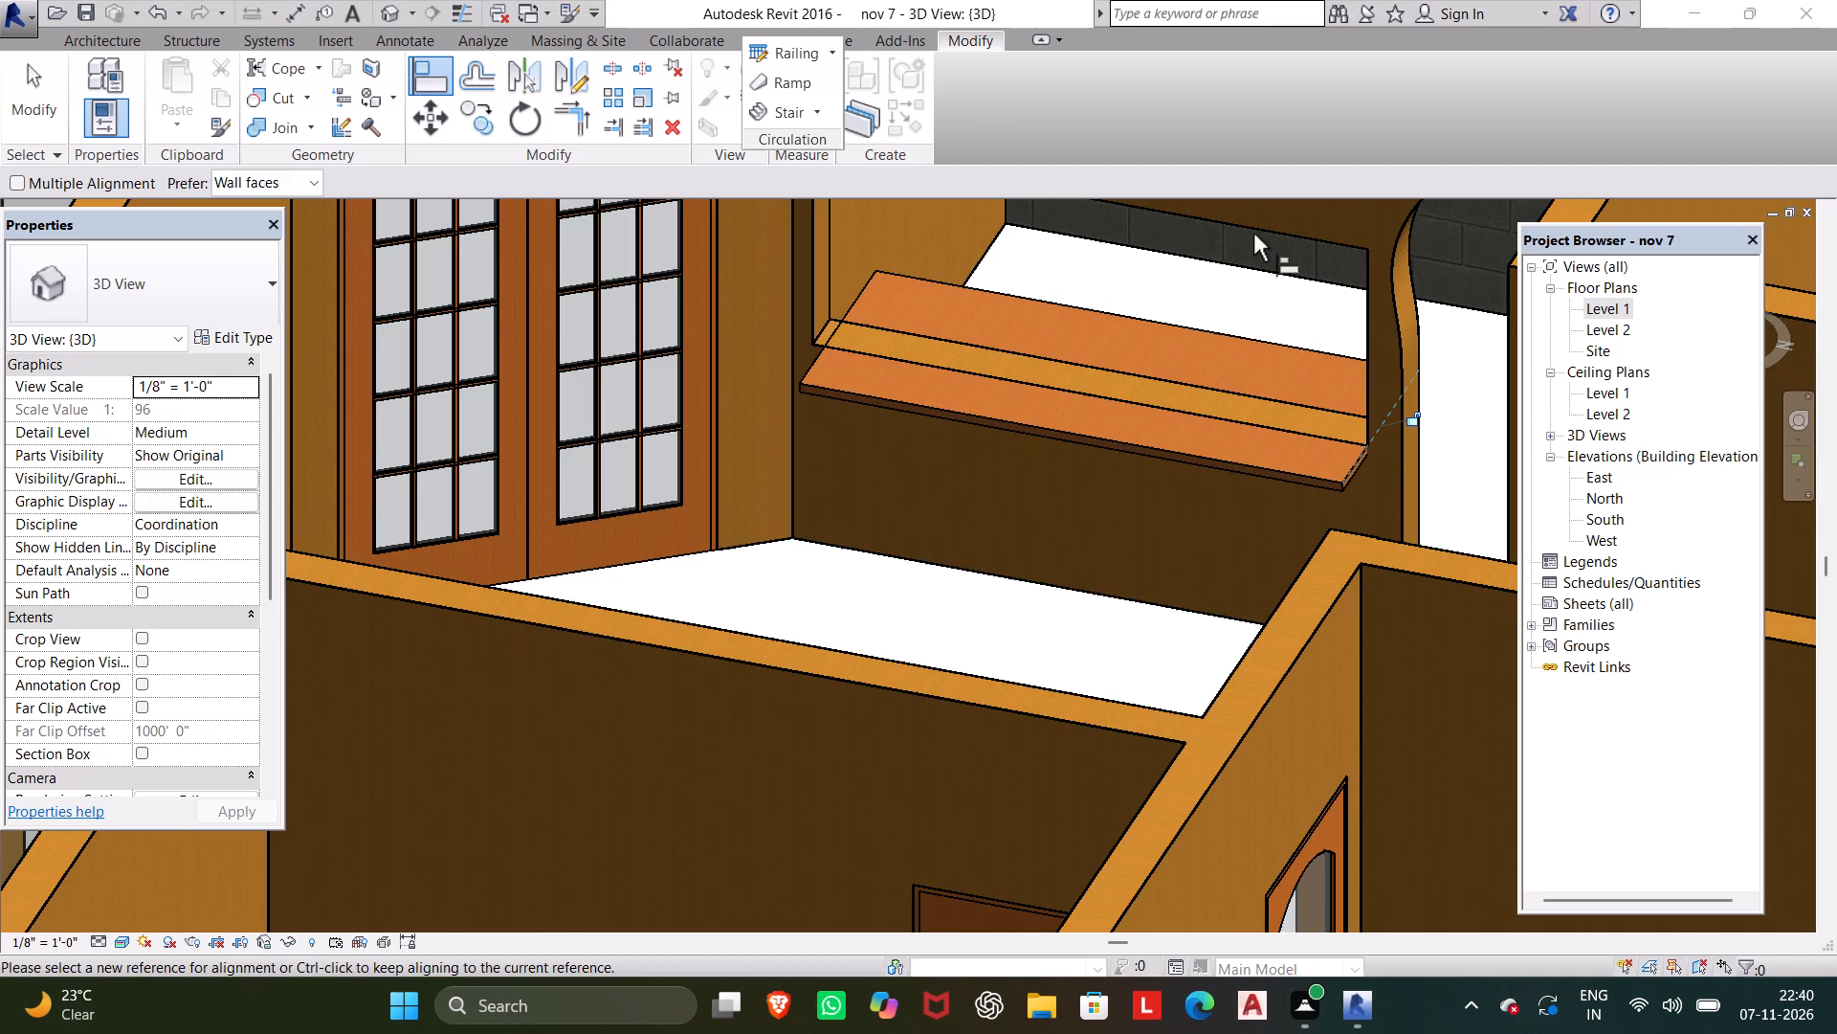
{"action": "left_click", "coordinate": [904, 410]}
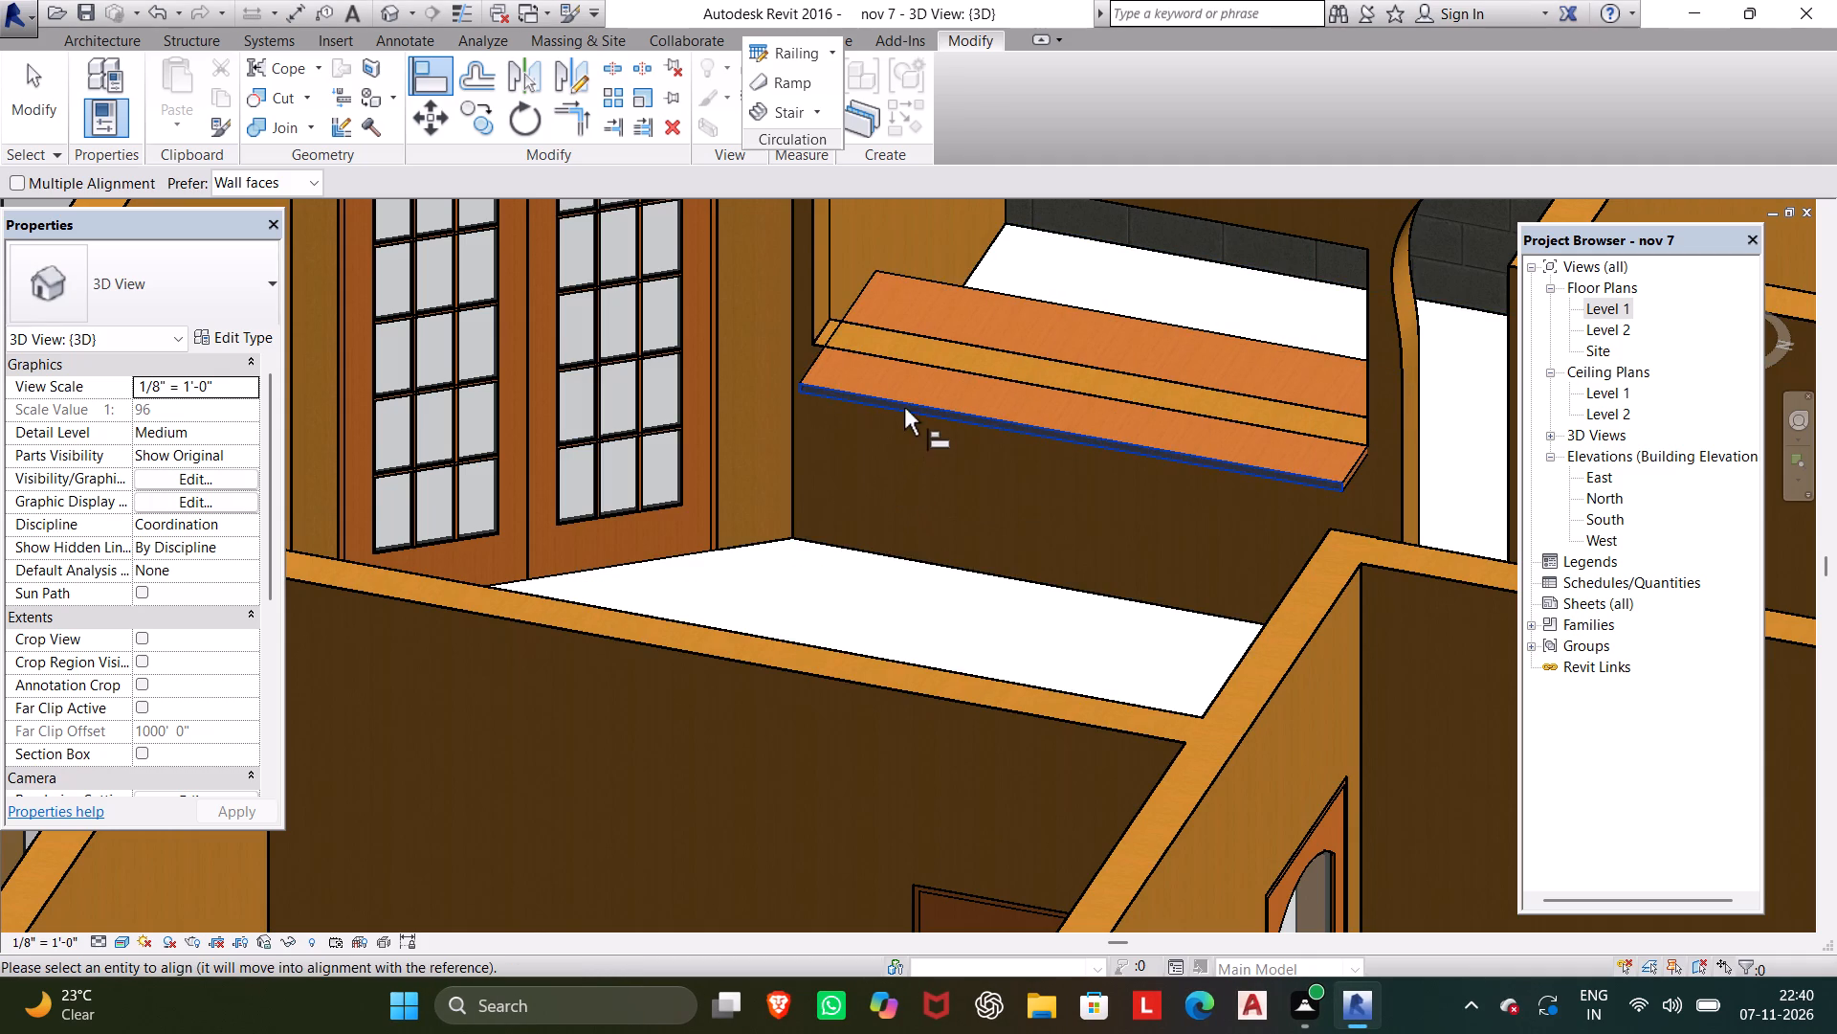
{"action": "key", "text": "Escape"}
{"action": "key", "text": "Escape"}
{"action": "key", "text": "Escape"}
{"action": "key", "text": "Escape"}
{"action": "key", "text": "Escape"}
{"action": "key", "text": "Escape"}
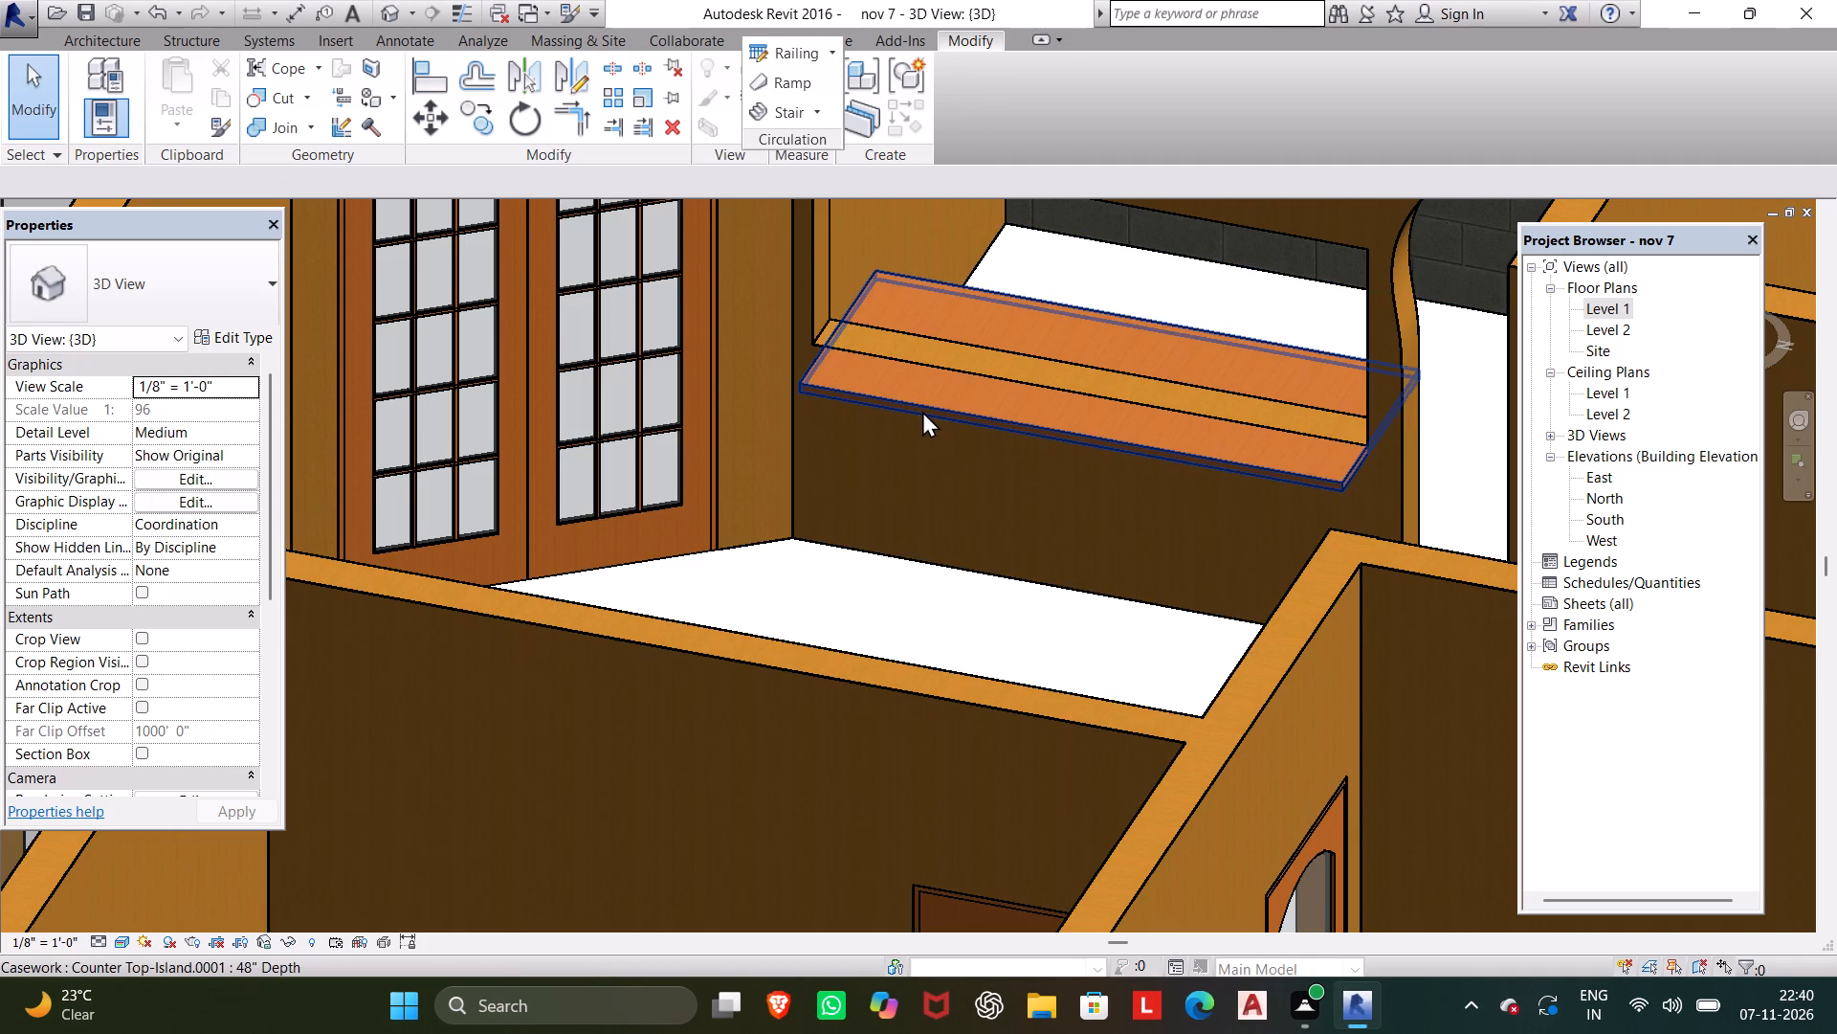
Examine the type parameters of the island countertop, then close them without making changes.
{"action": "left_click", "coordinate": [932, 406]}
{"action": "middle_click_drag", "start_coordinate": [935, 418], "coordinate": [737, 479]}
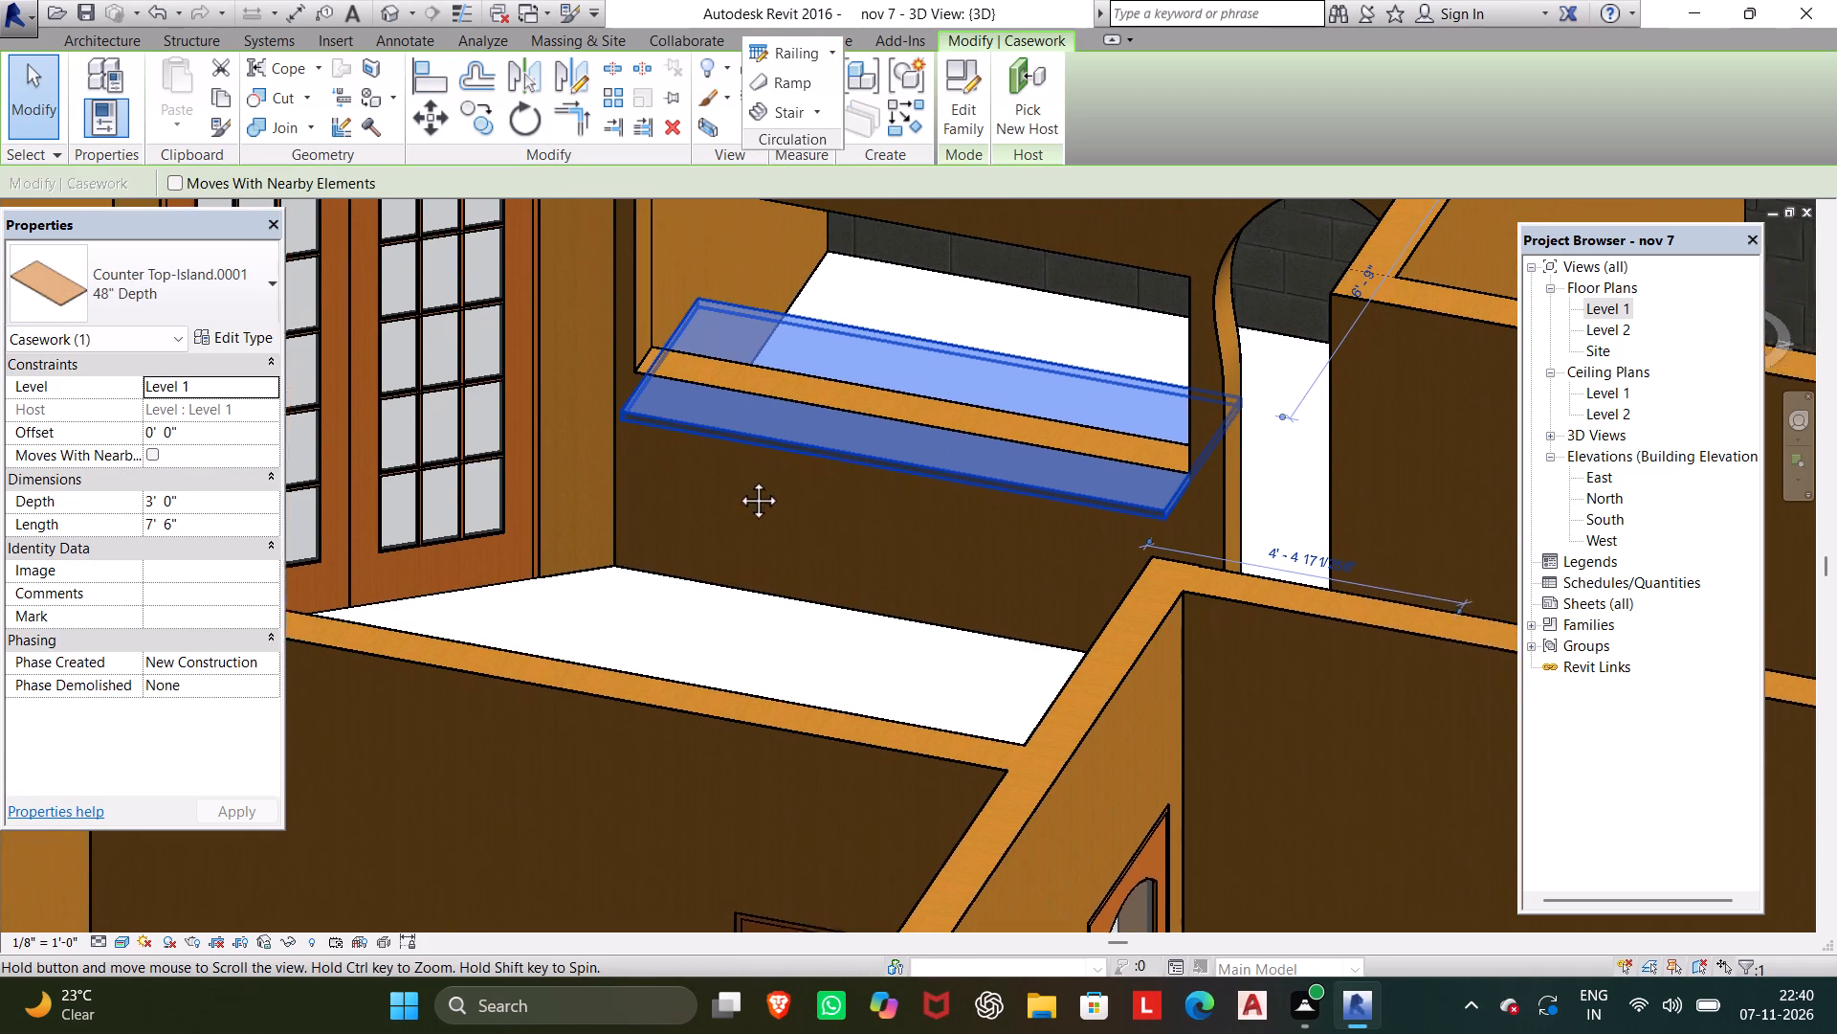
{"action": "middle_click_drag", "start_coordinate": [737, 479], "coordinate": [742, 493]}
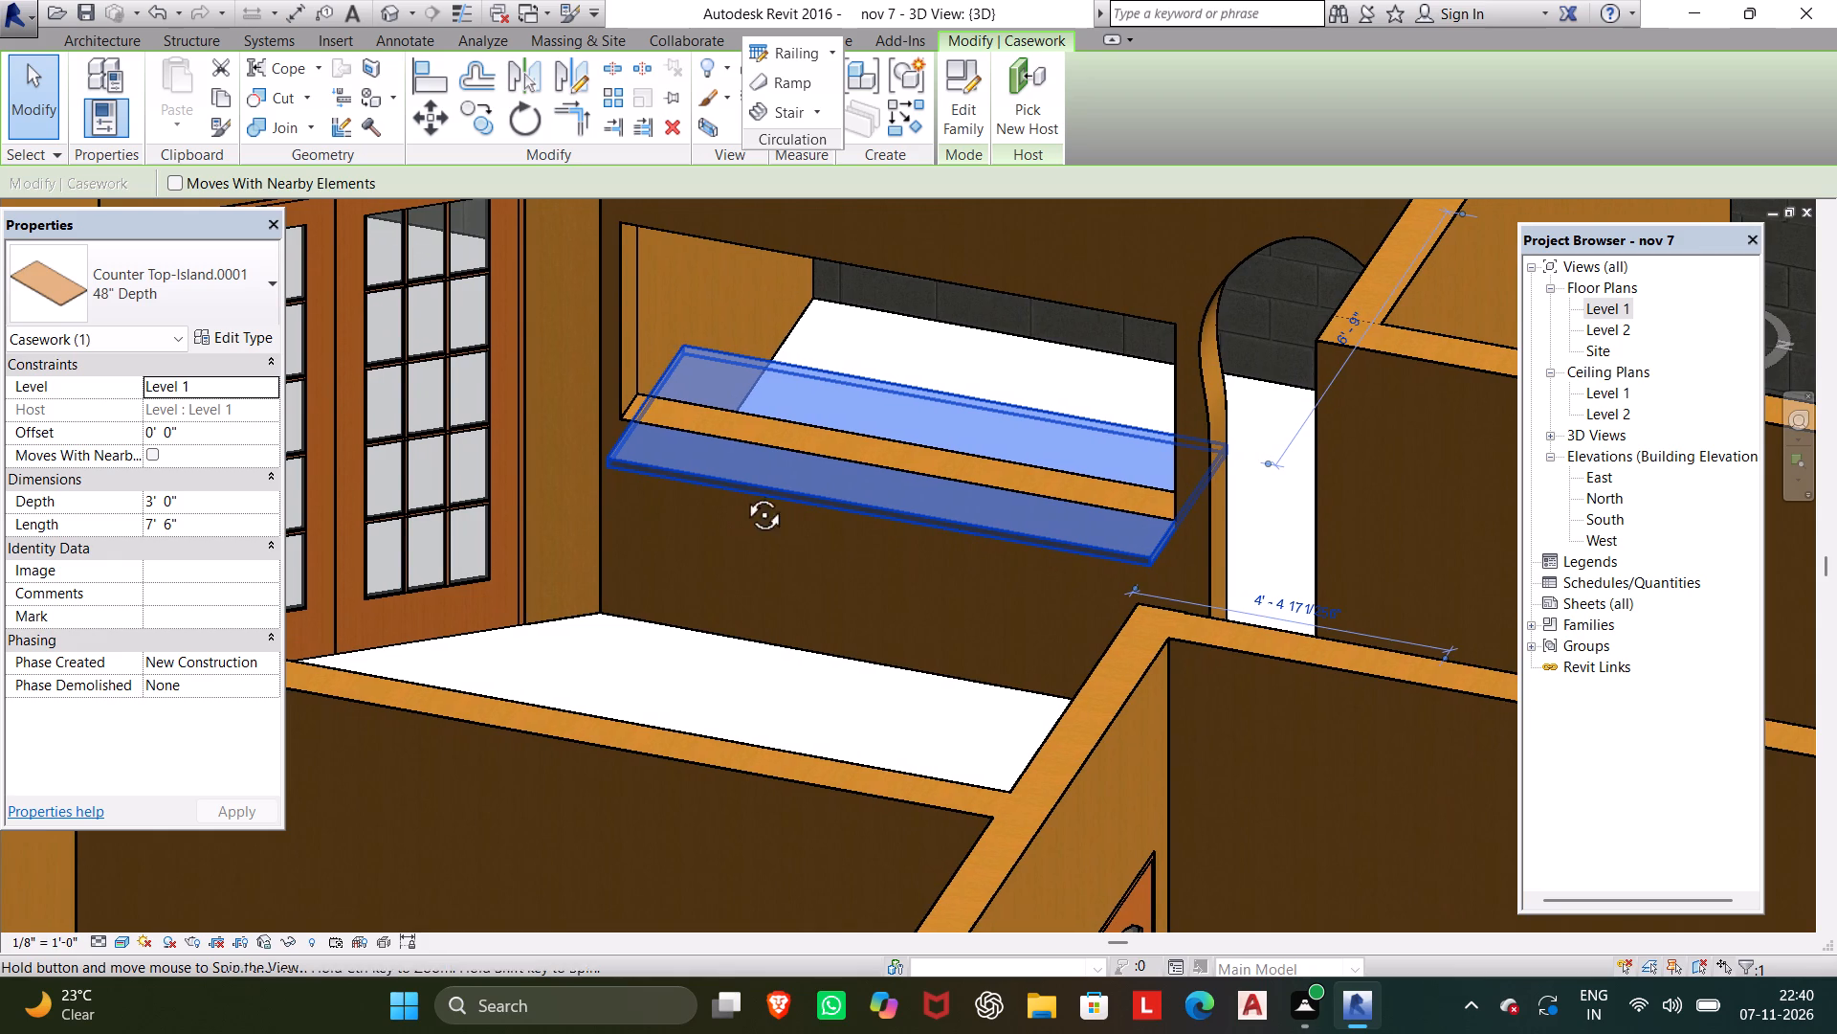
{"action": "middle_click_drag", "start_coordinate": [742, 493], "coordinate": [857, 492]}
{"action": "scroll", "coordinate": [855, 491], "scroll_direction": "up", "scroll_amount": 3}
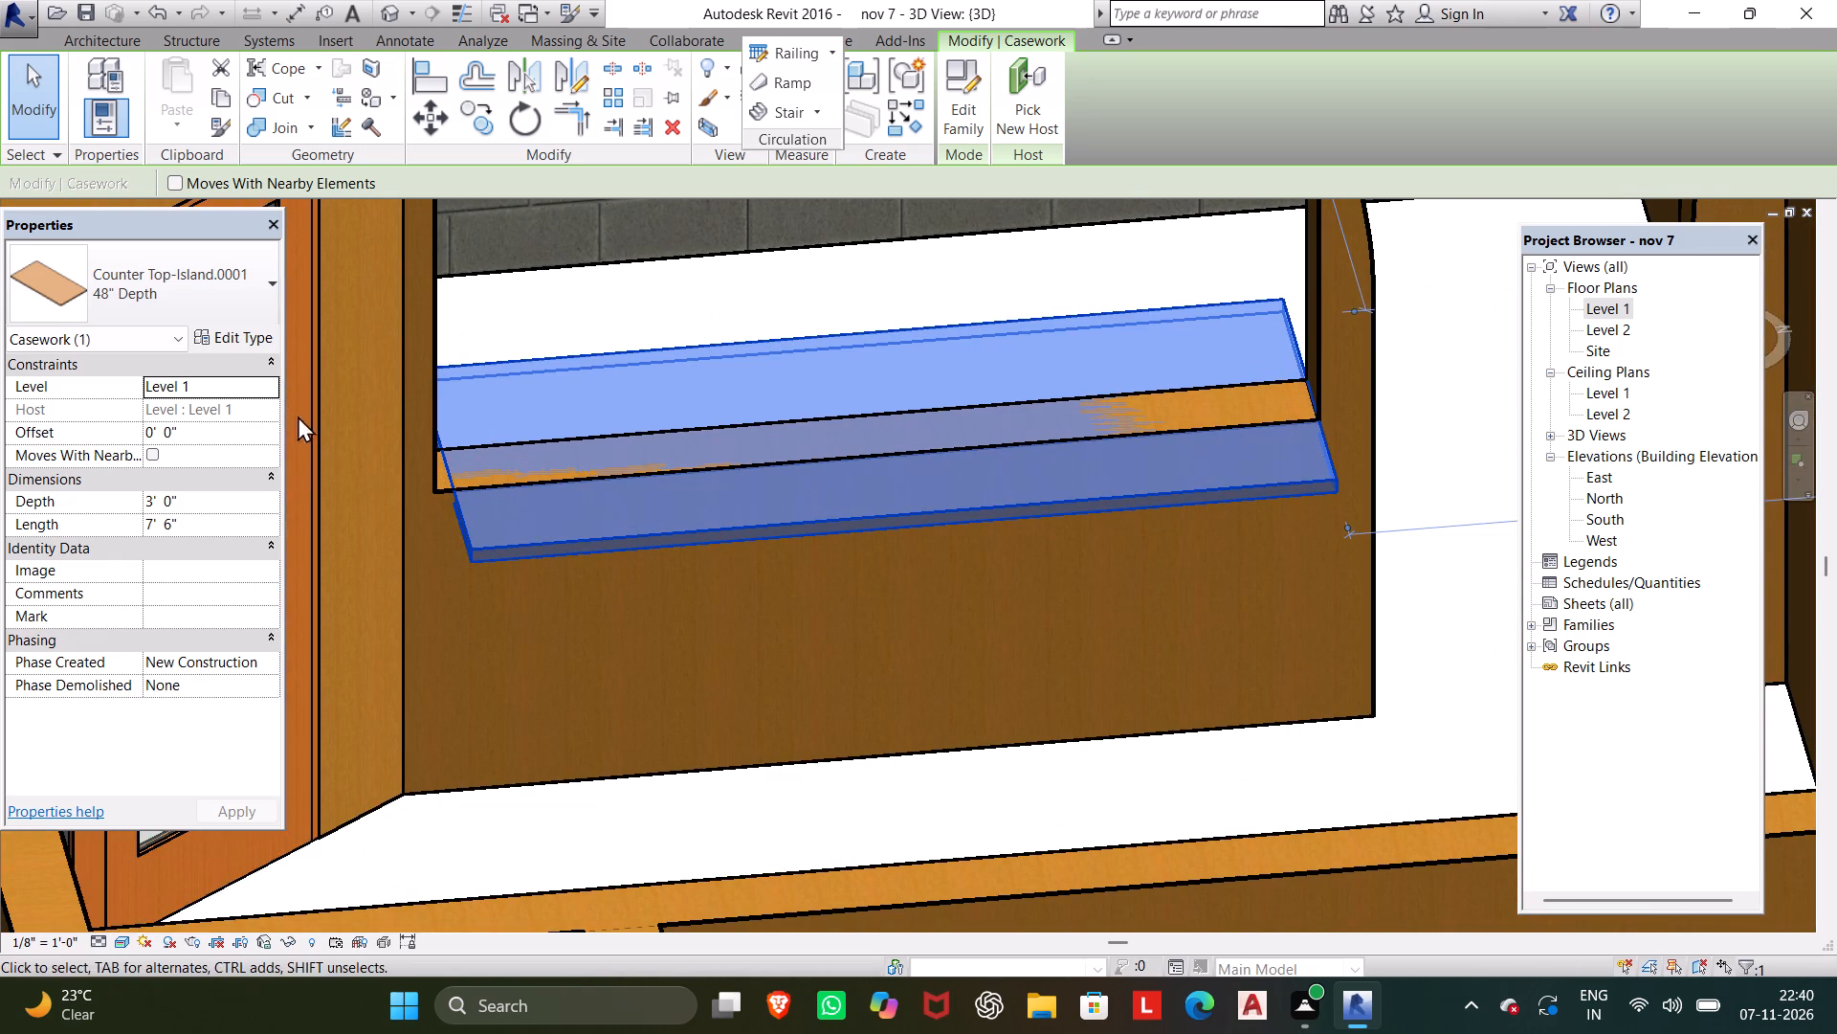
{"action": "left_click", "coordinate": [255, 331]}
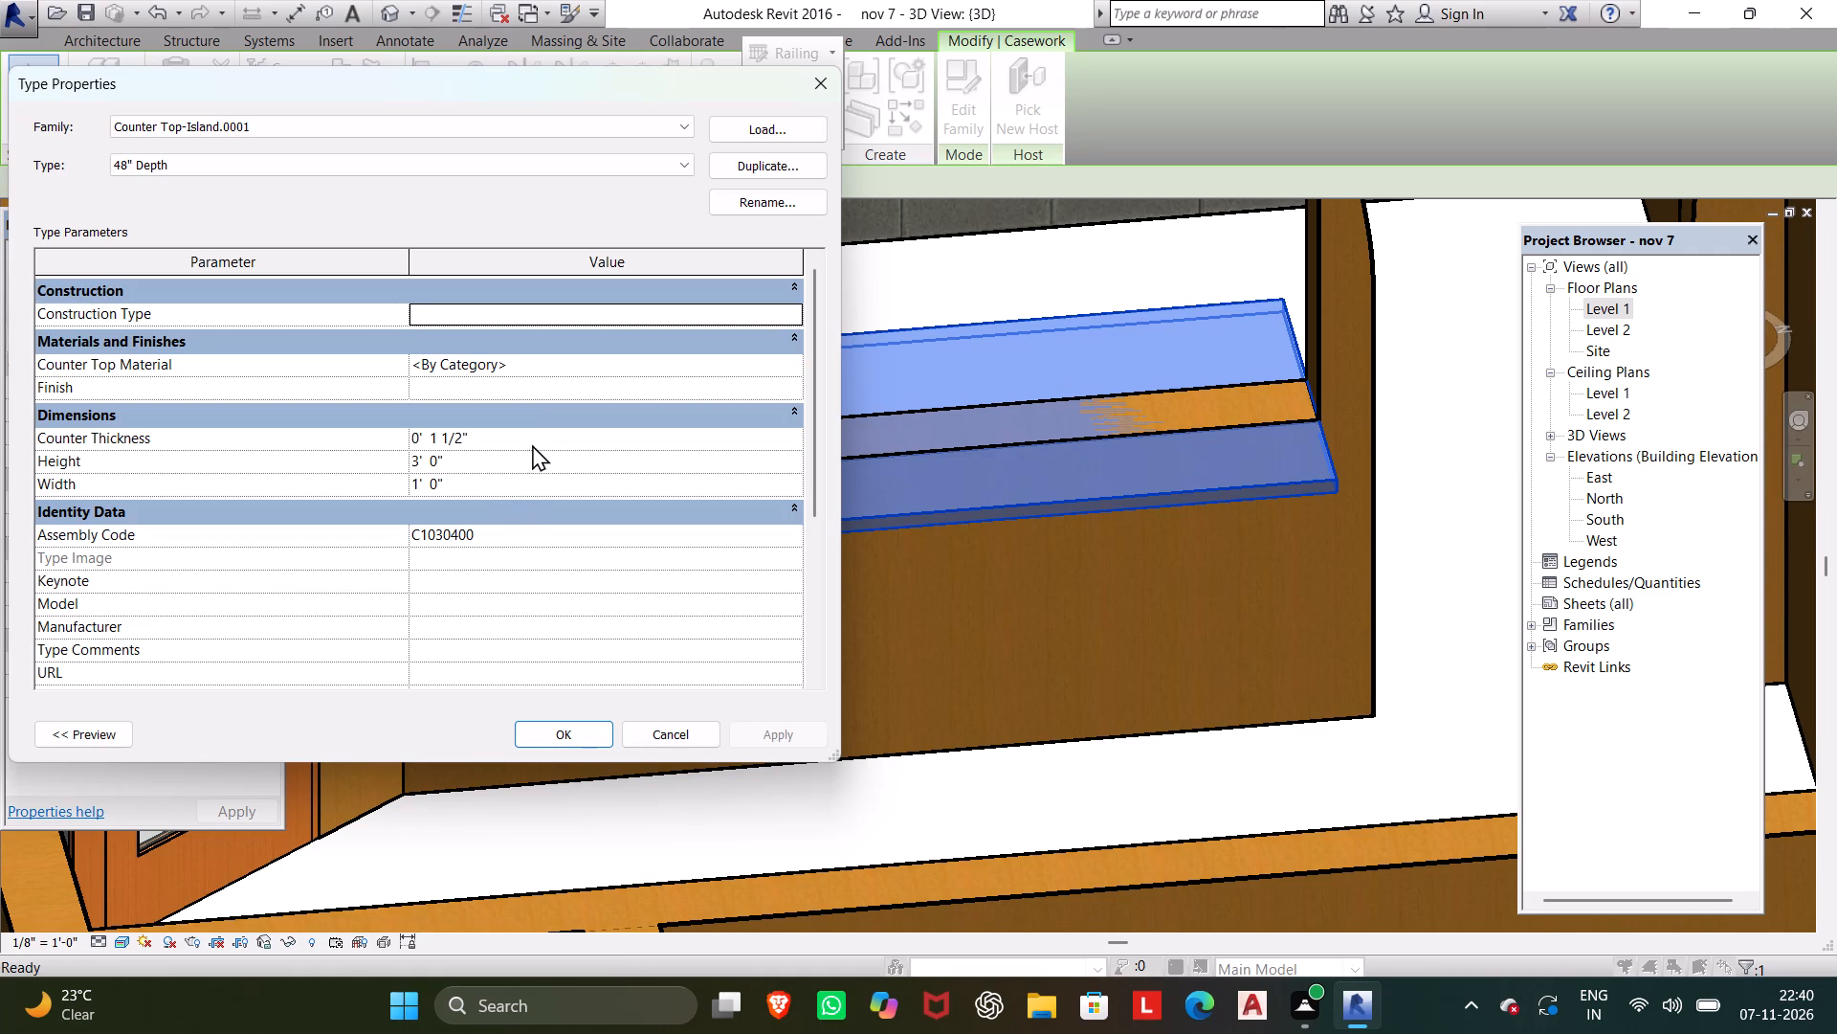
{"action": "scroll", "coordinate": [529, 455], "scroll_direction": "down", "scroll_amount": 1}
{"action": "scroll", "coordinate": [529, 455], "scroll_direction": "up", "scroll_amount": 2}
{"action": "left_click", "coordinate": [604, 292]}
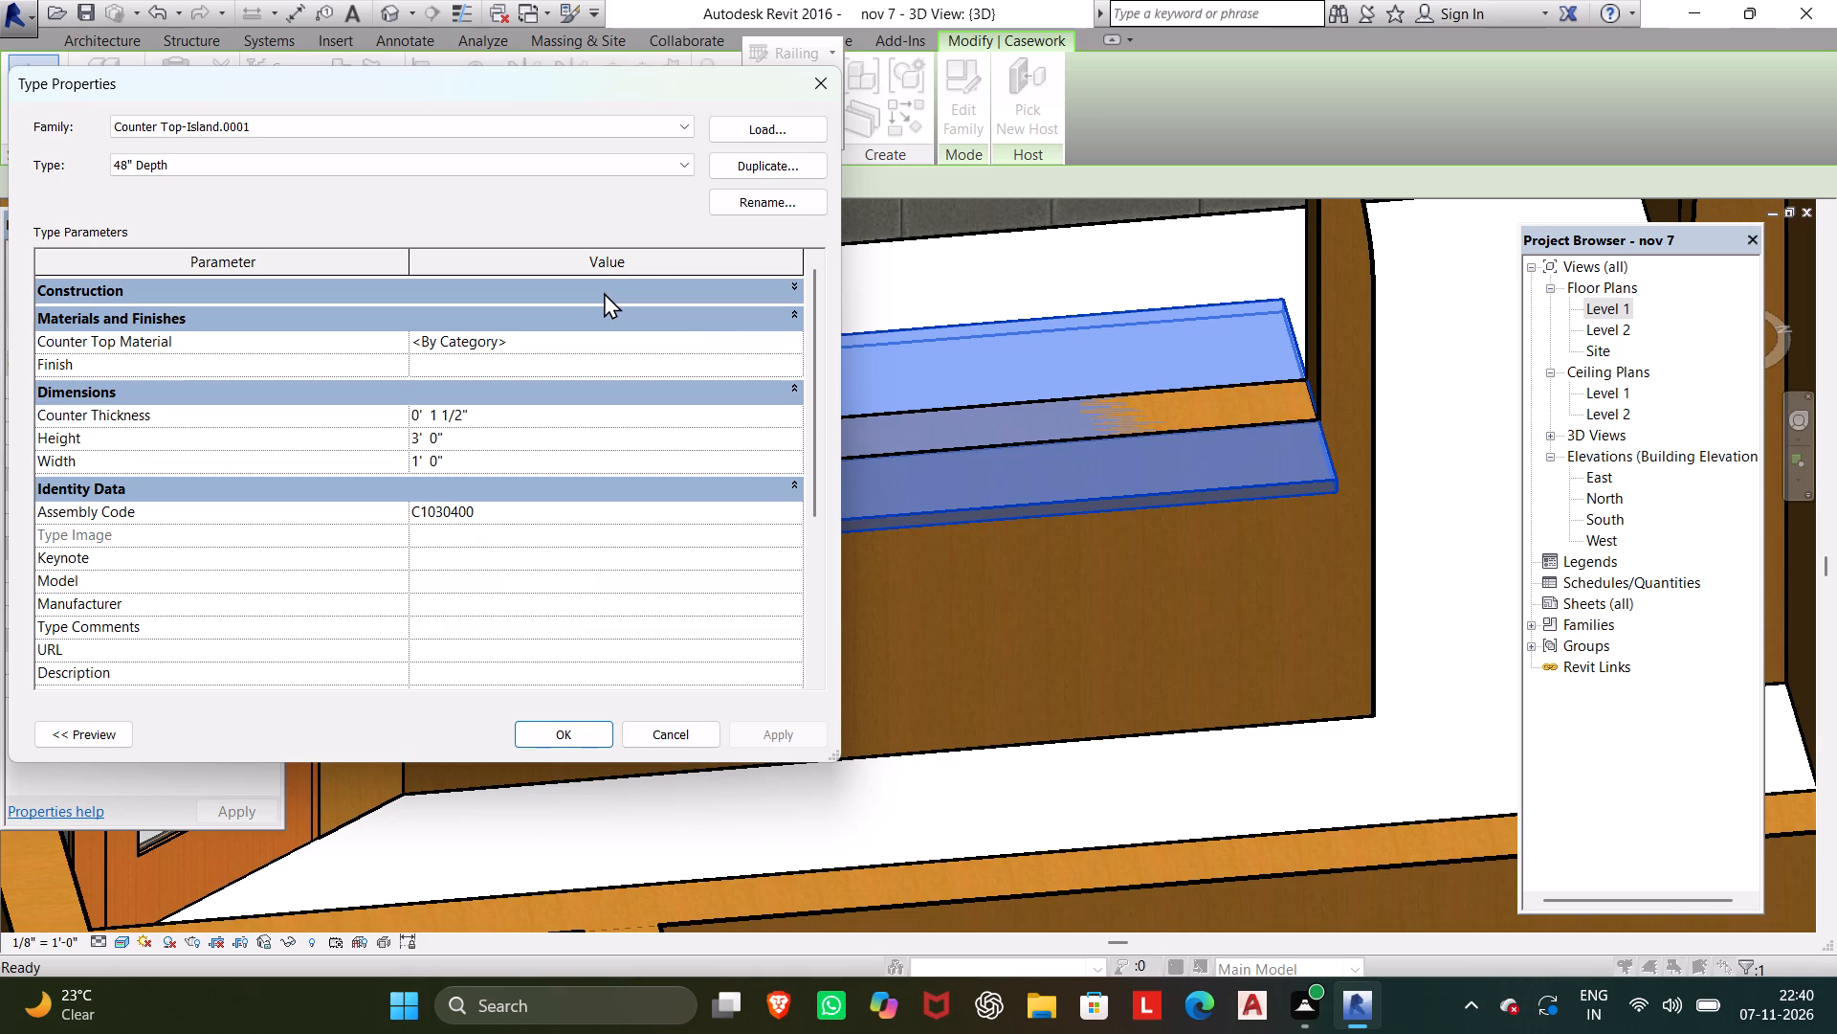
{"action": "left_click", "coordinate": [630, 290]}
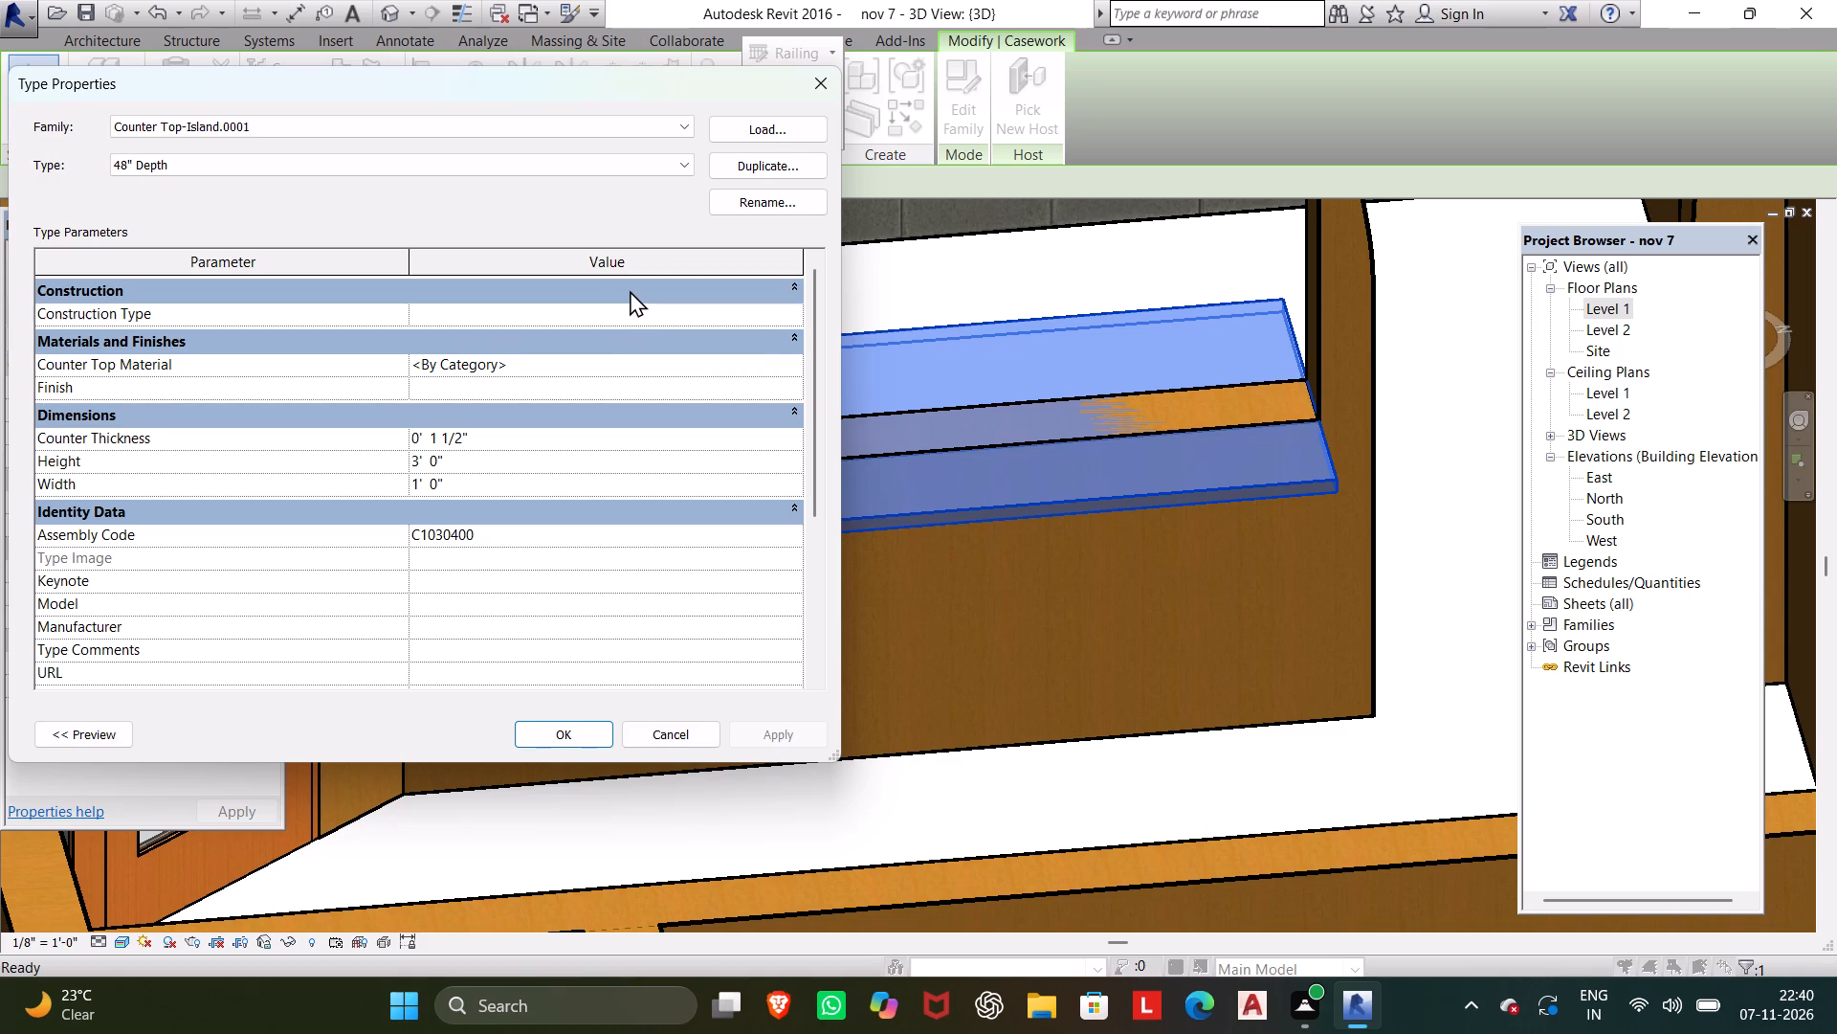
{"action": "left_click", "coordinate": [815, 86]}
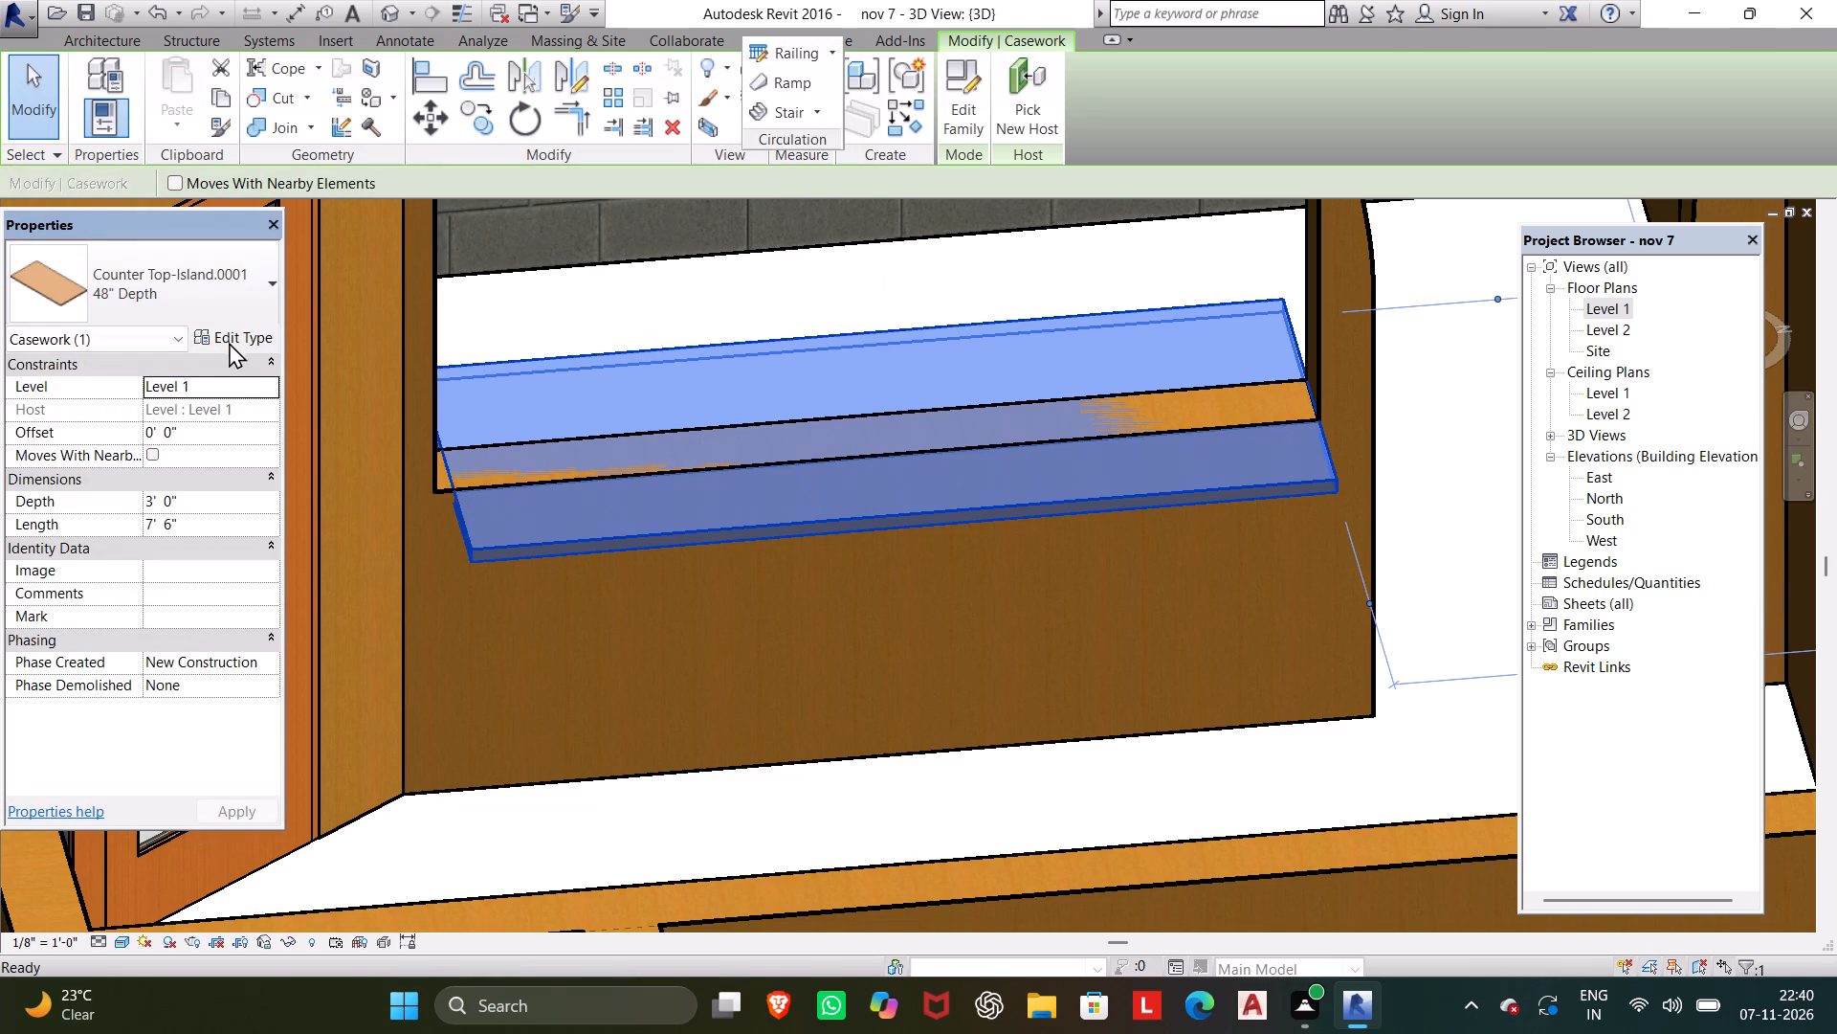
Set the island countertop's length to 8' and apply it.
{"action": "left_click", "coordinate": [233, 507]}
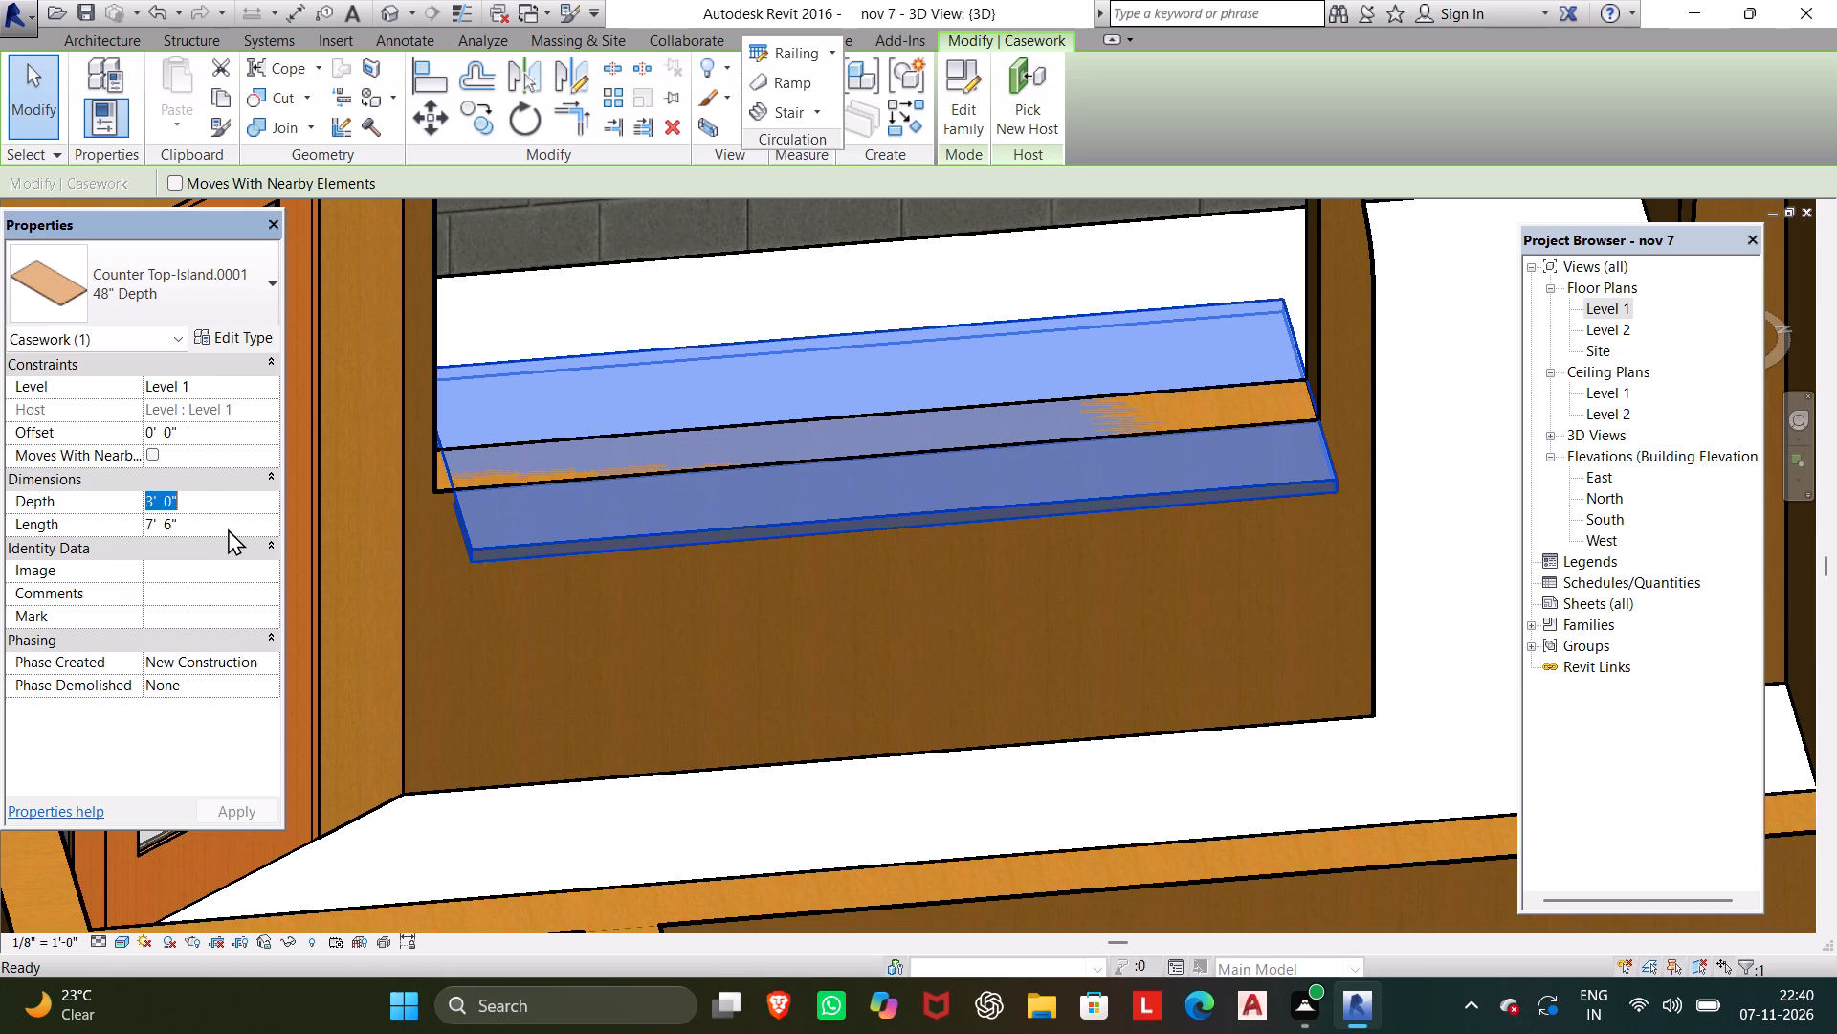
{"action": "left_click", "coordinate": [228, 528]}
{"action": "key", "text": "8"}
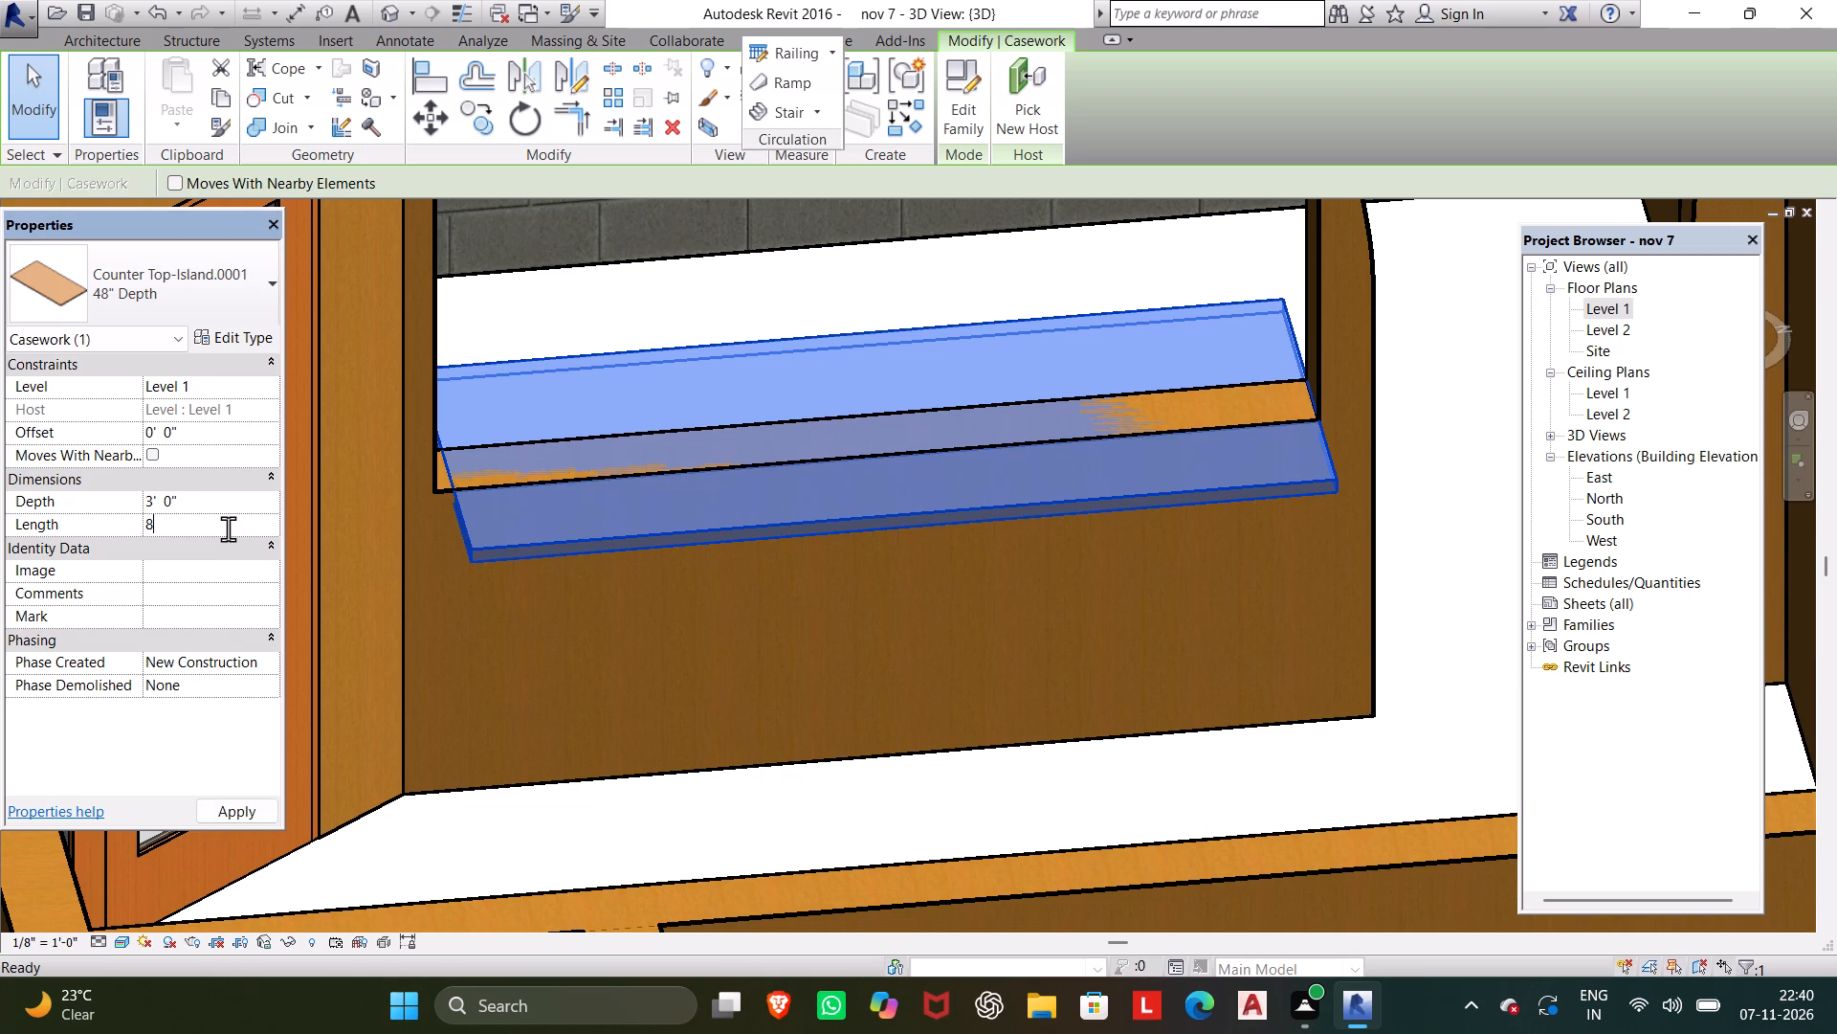
{"action": "key", "text": "apostrophe"}
{"action": "key", "text": "Return"}
{"action": "left_click", "coordinate": [235, 812]}
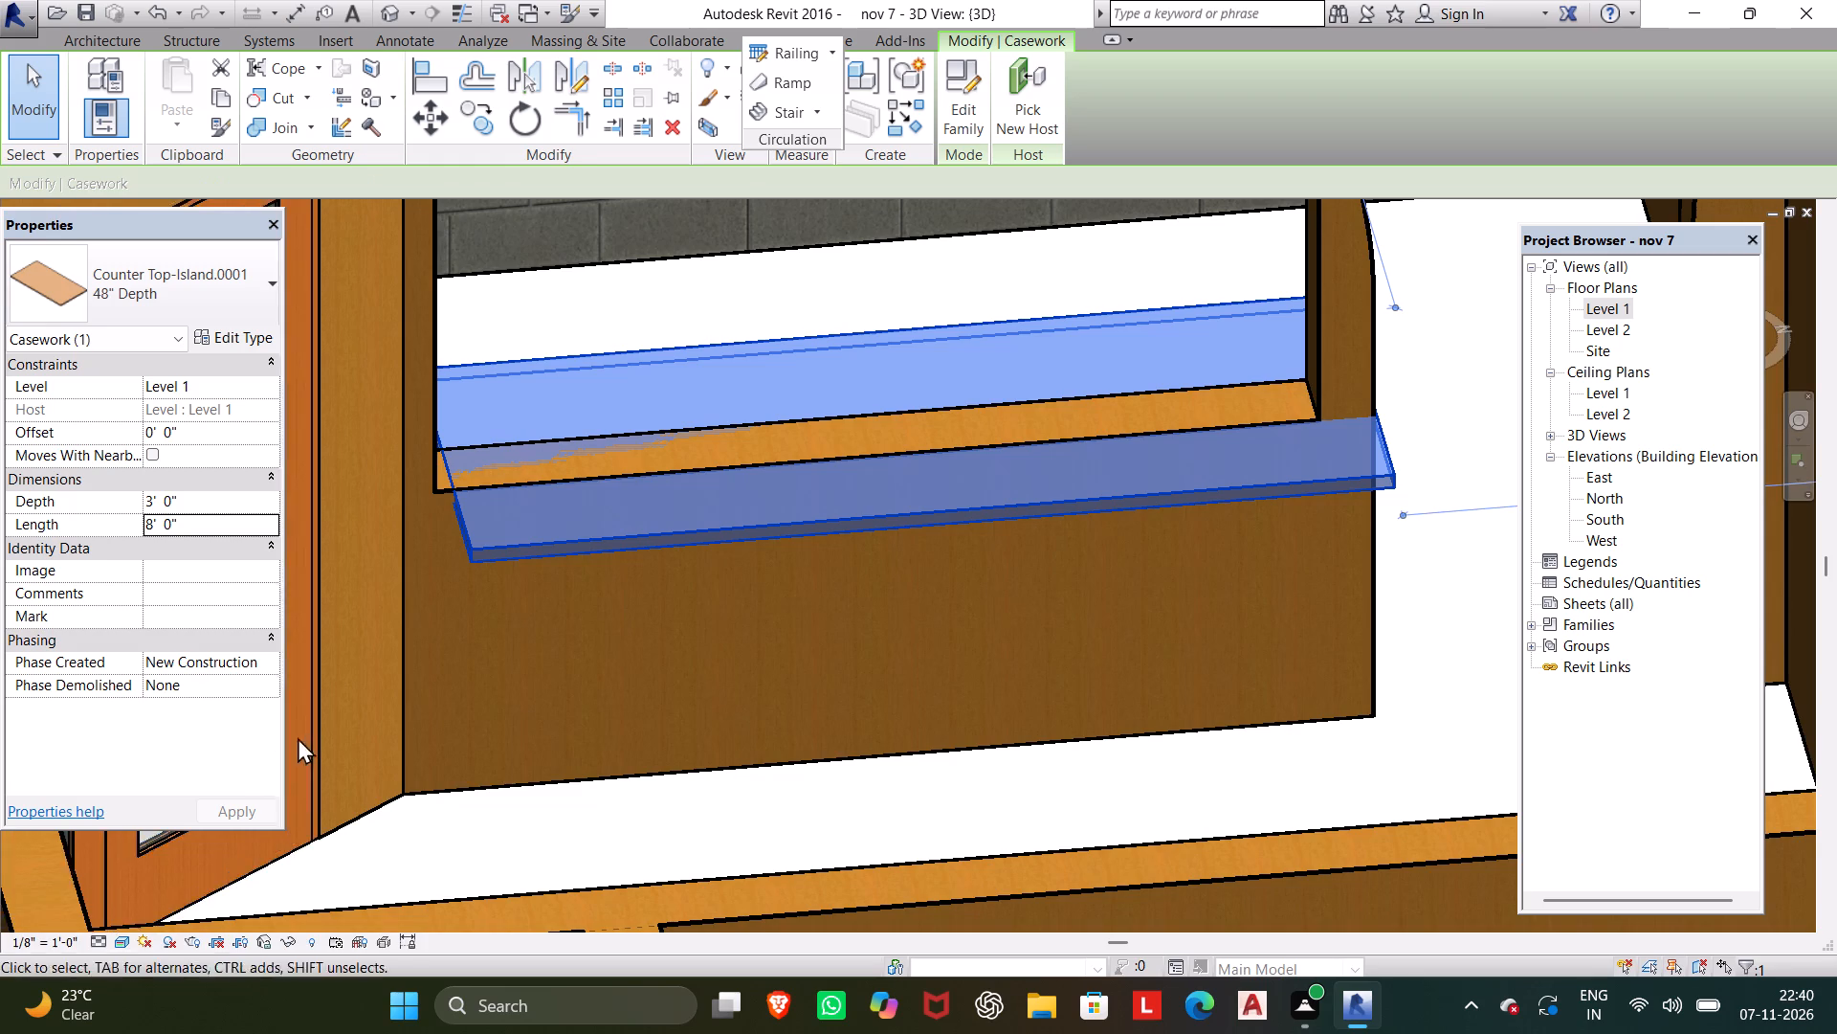
Nudge the island countertop two steps along the rectangular opening, away from the arched doorway.
{"action": "key", "text": "Left"}
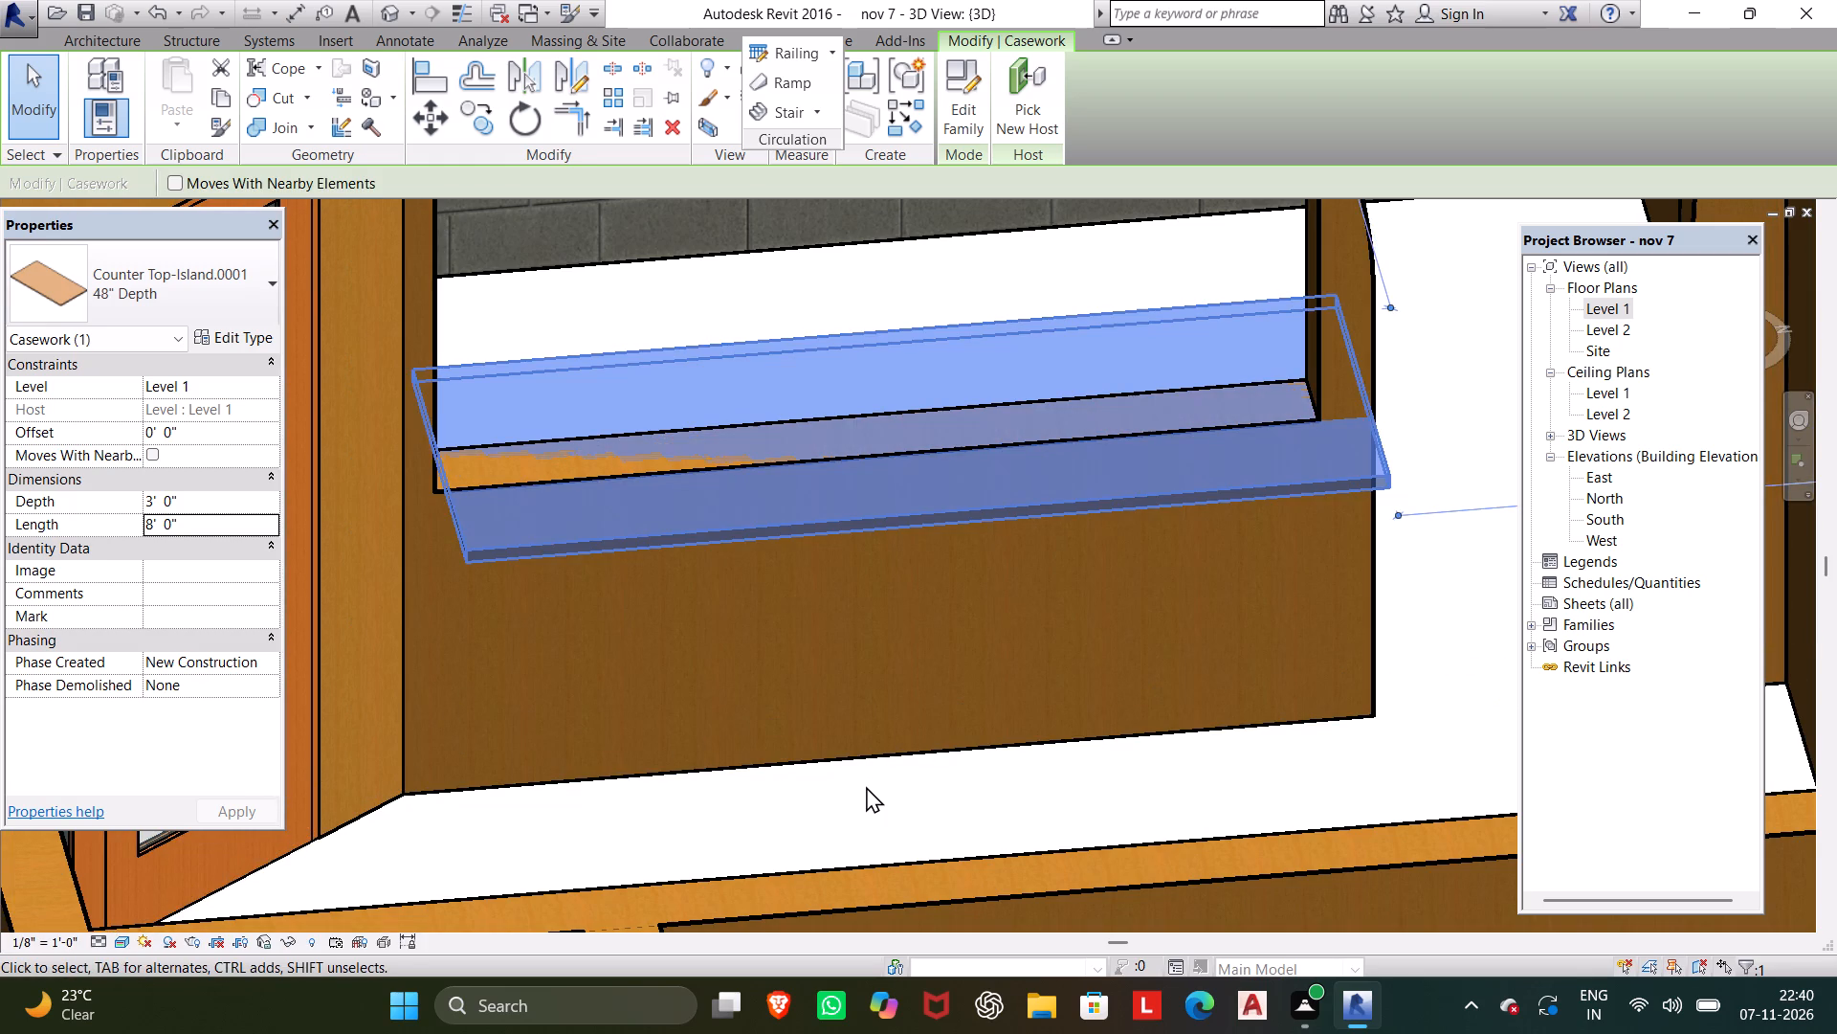
{"action": "key", "text": "Left"}
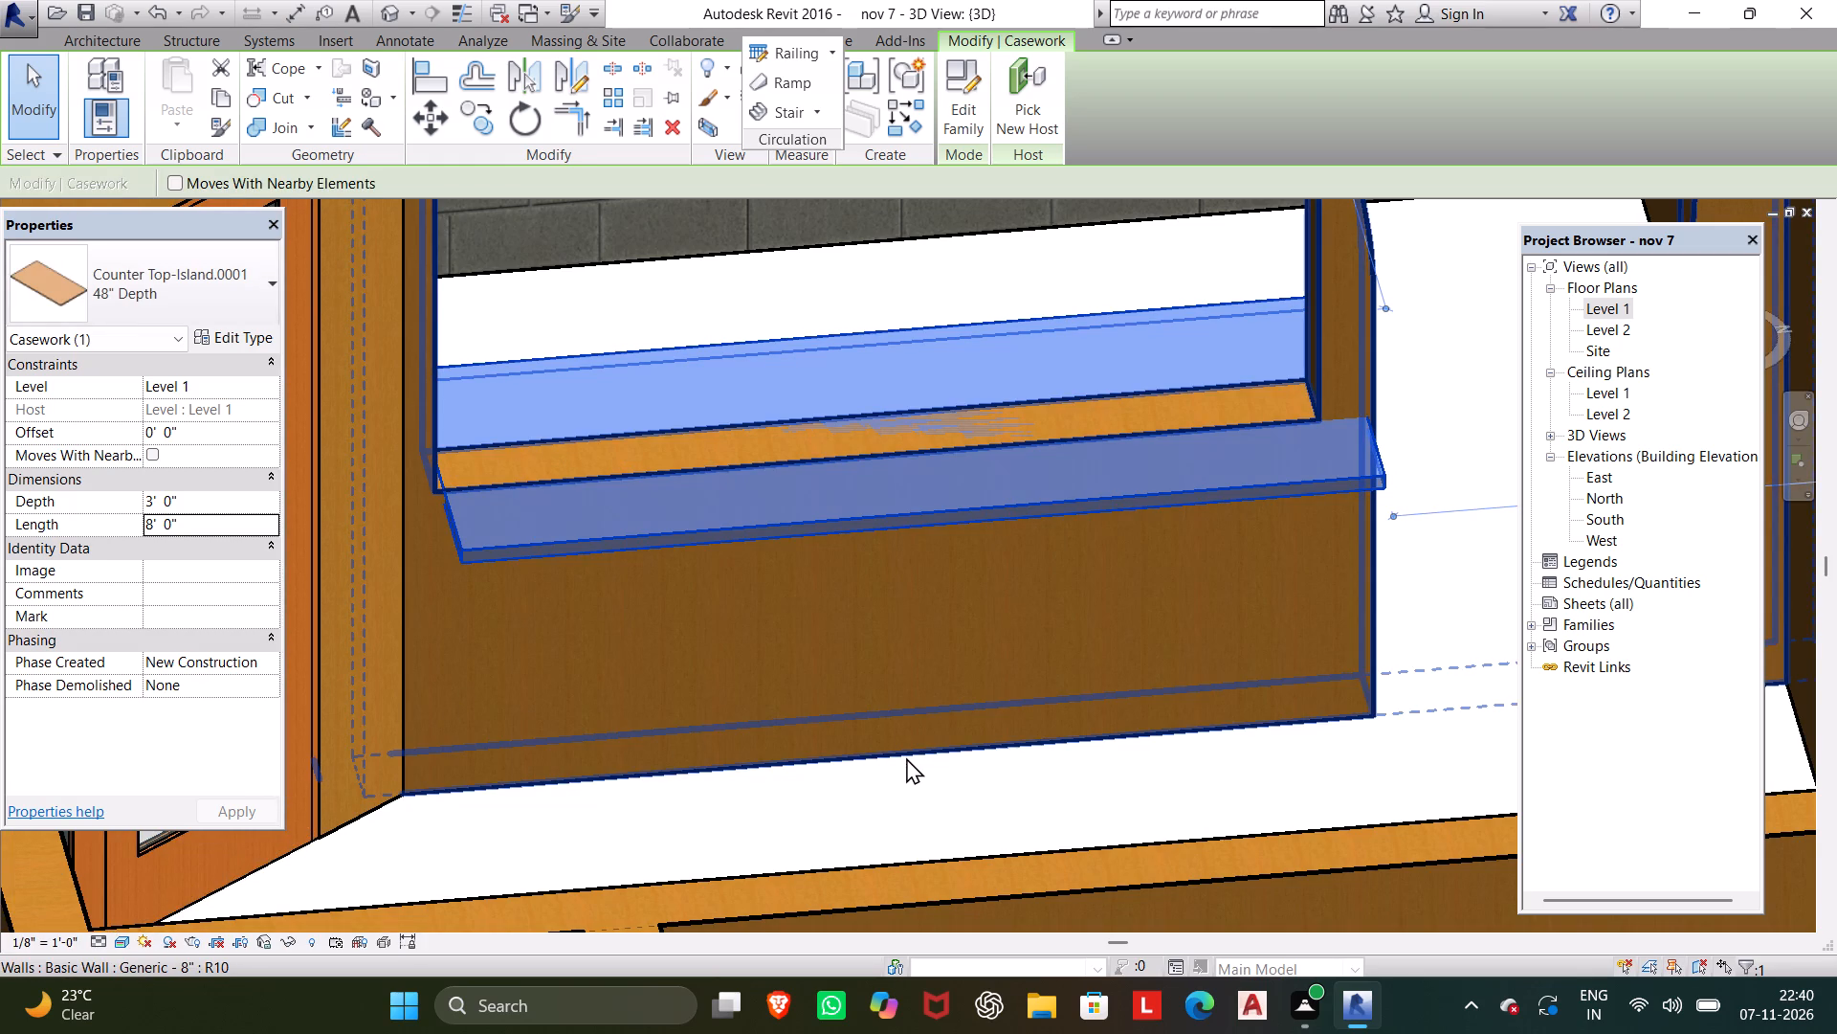
{"action": "scroll", "coordinate": [911, 776], "scroll_direction": "down", "scroll_amount": 1, "text": "shift"}
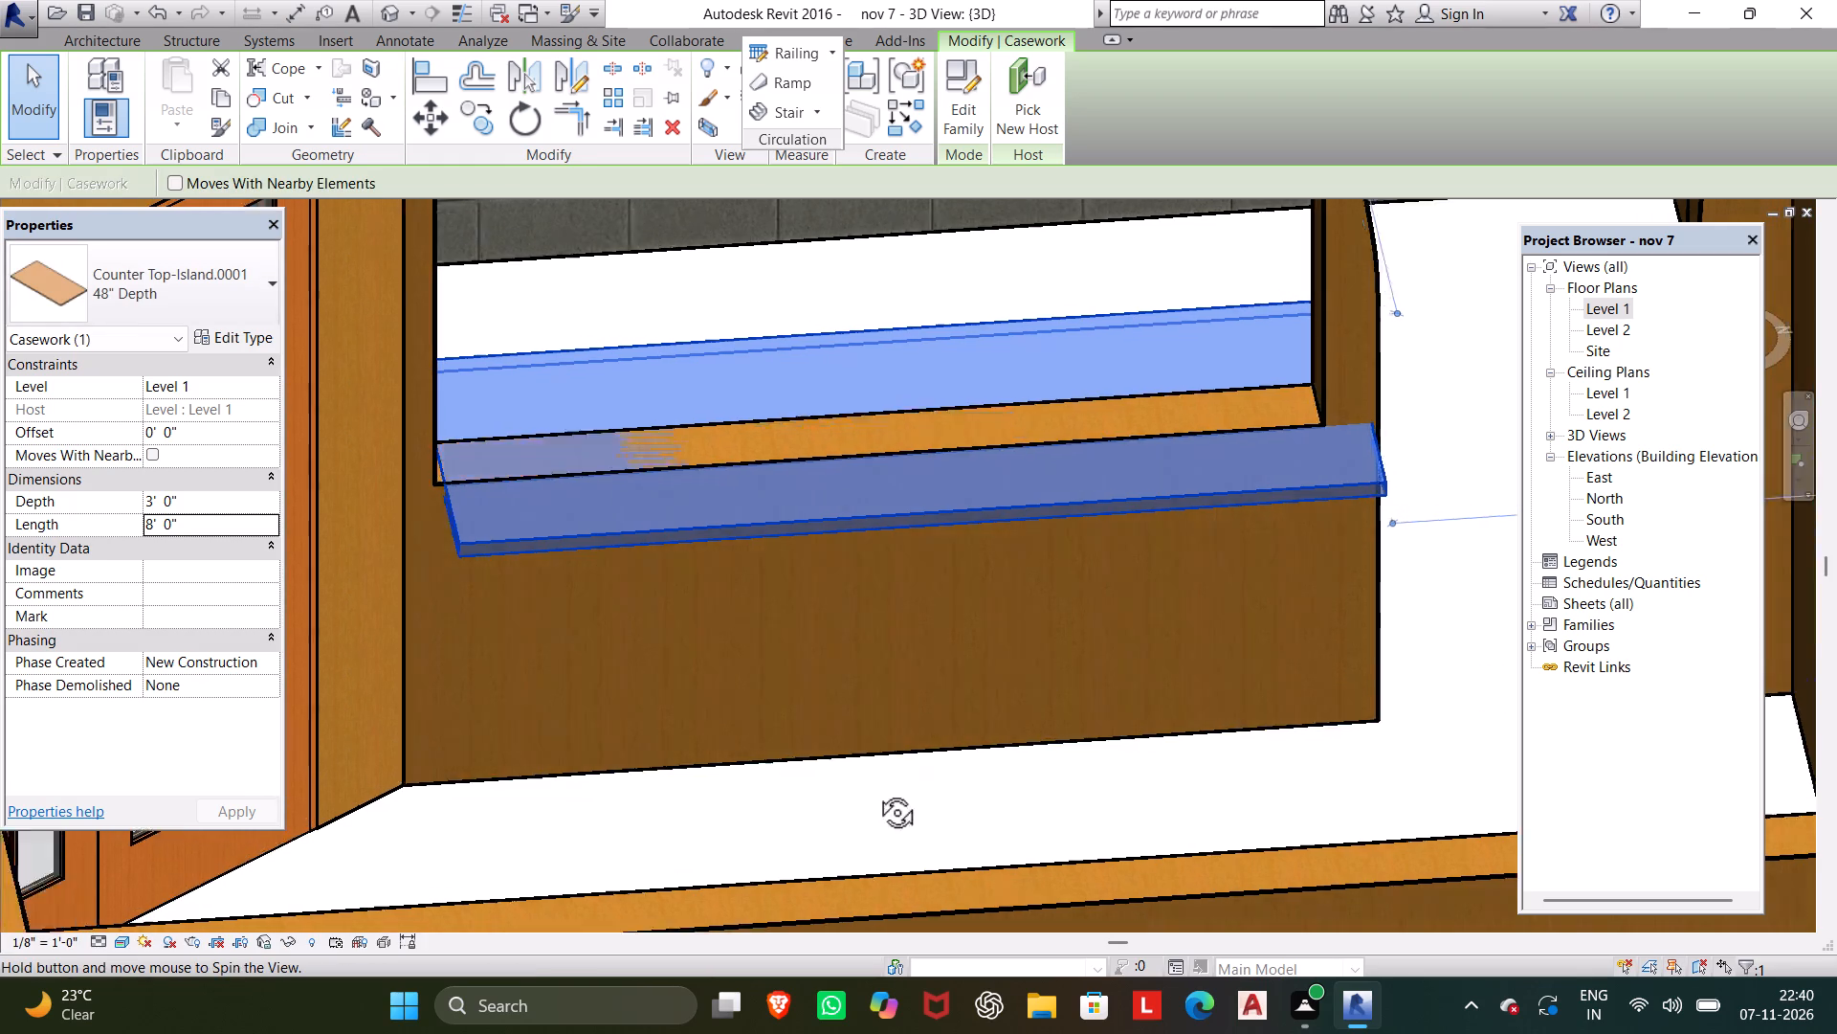
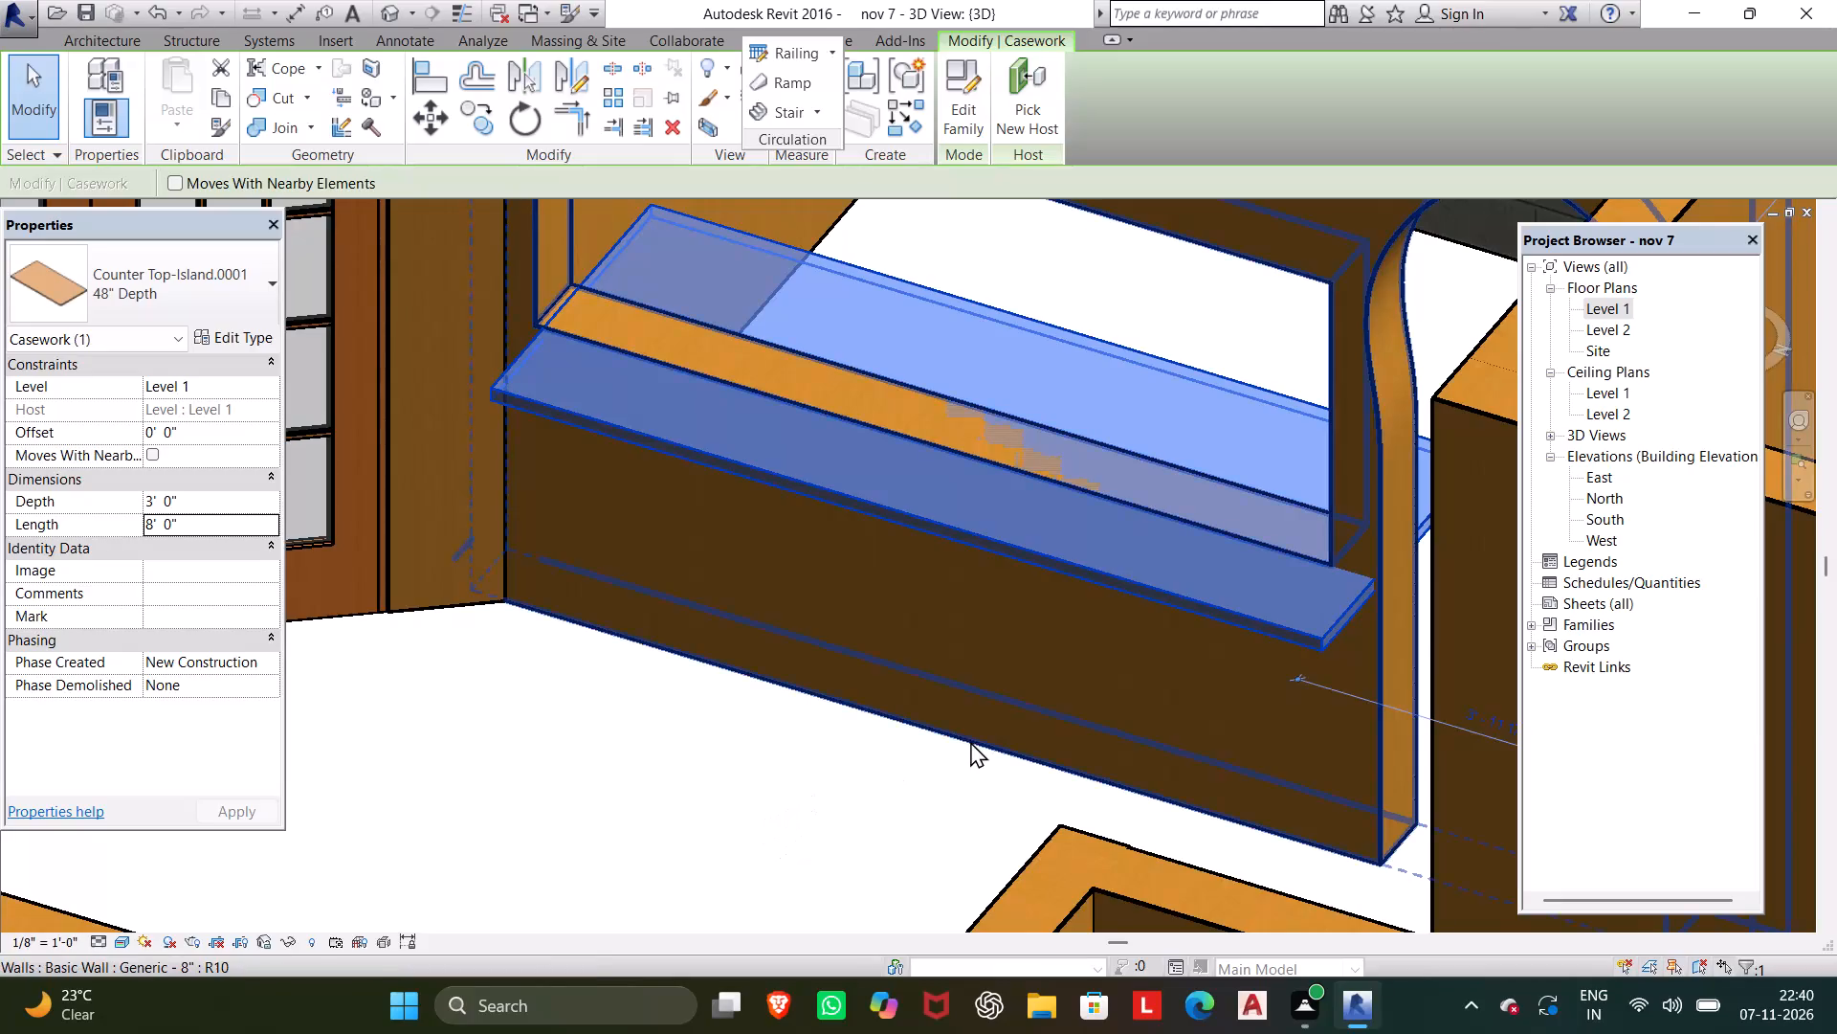
Nudge the island countertop three more steps along the rectangular opening, away from the arched doorway, and deselect it.
{"action": "key", "text": "Left"}
{"action": "key", "text": "Left"}
{"action": "key", "text": "Left"}
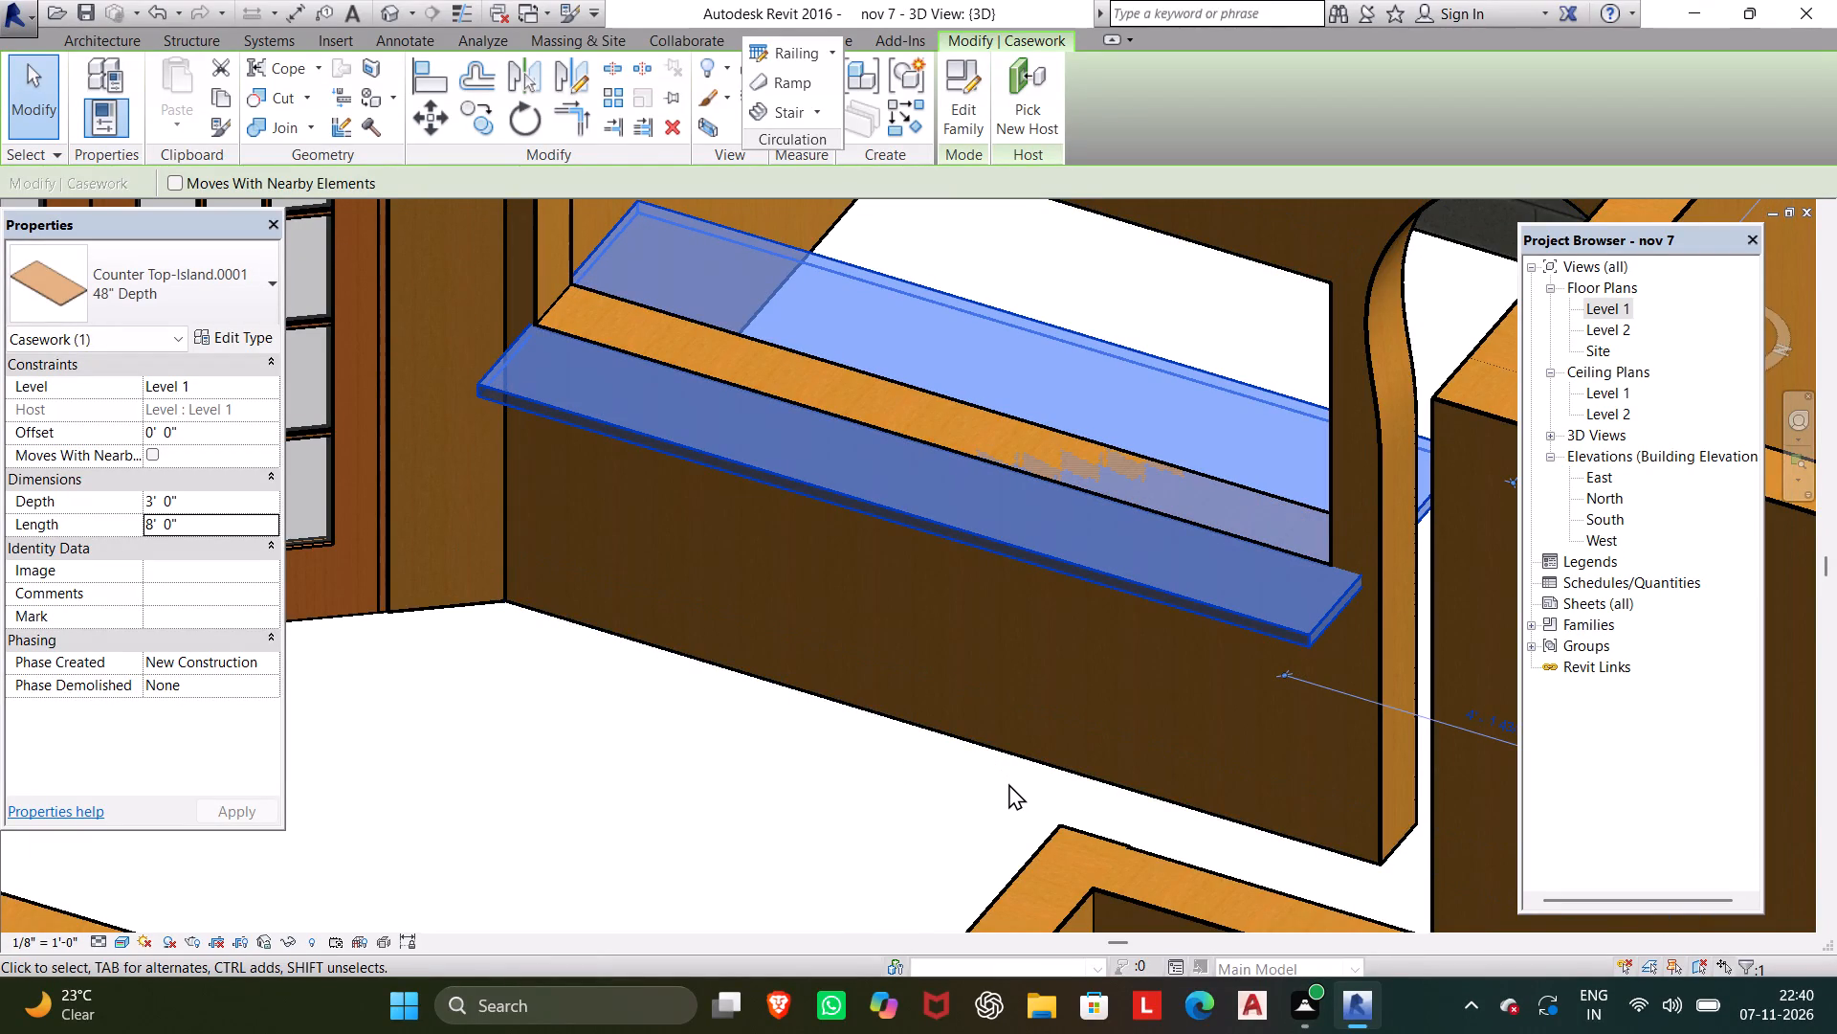
{"action": "key", "text": "Escape"}
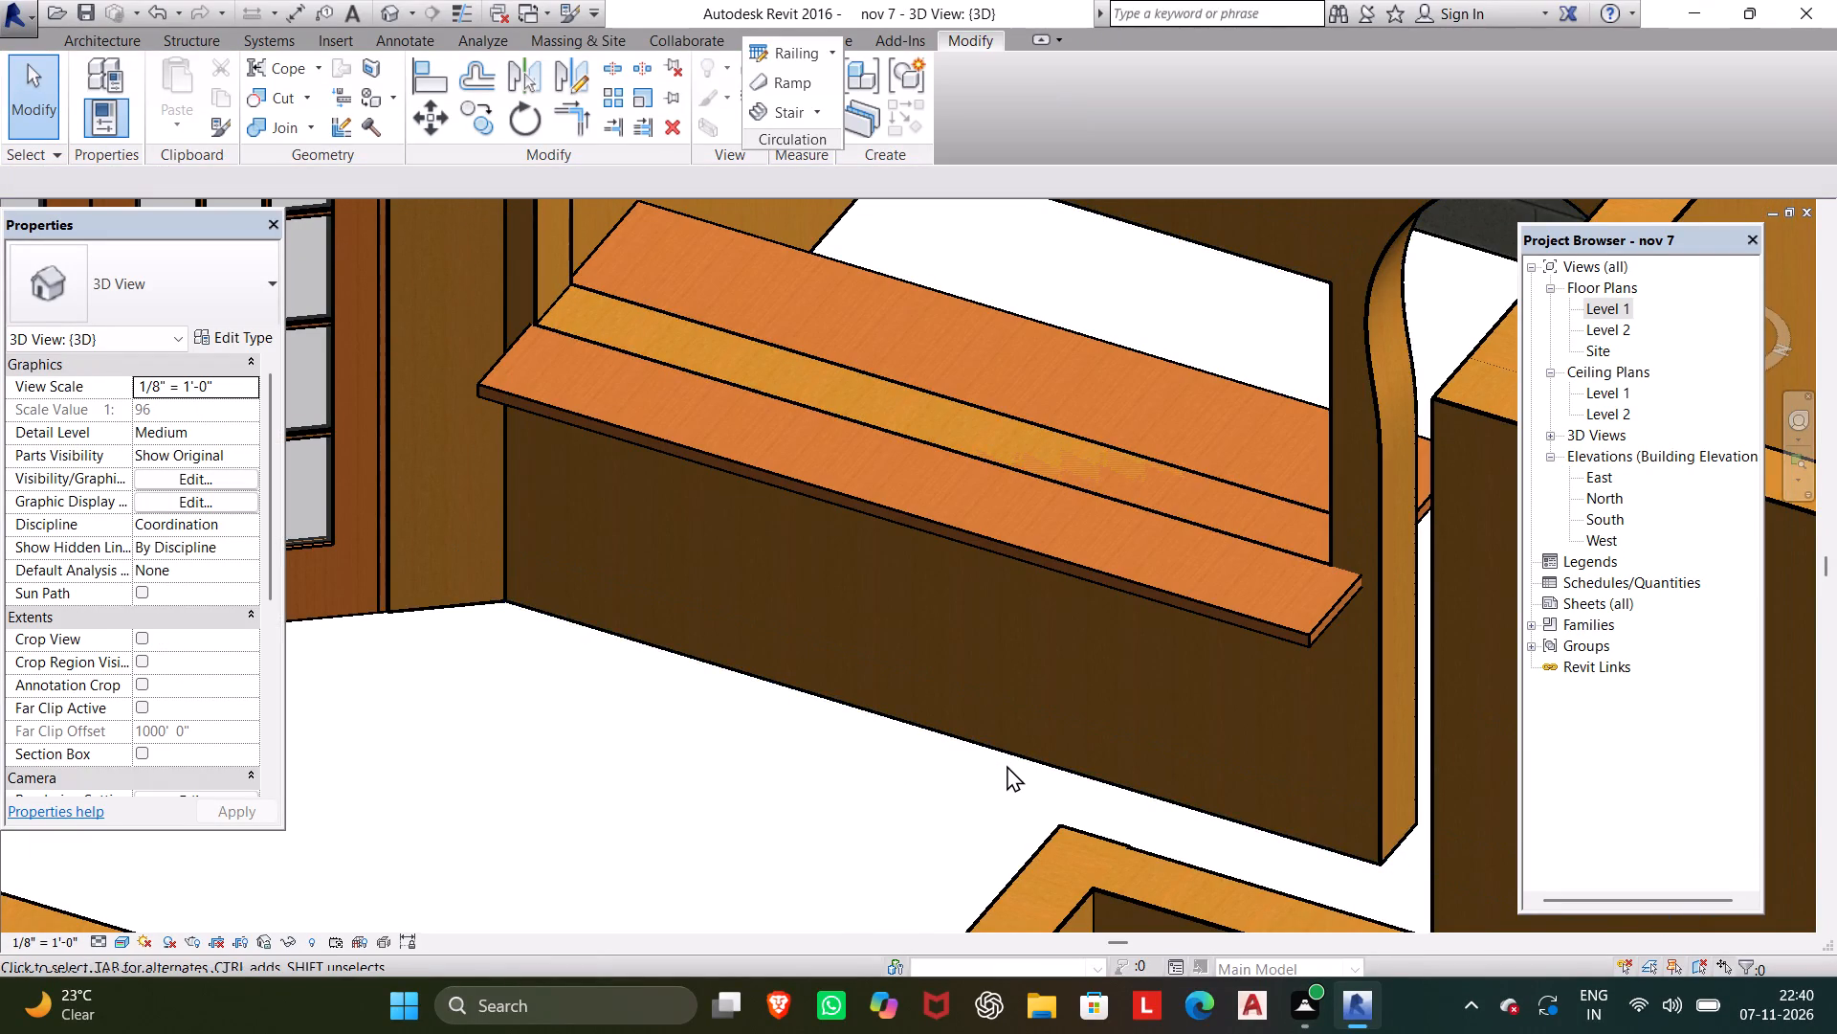
Open the island countertop's family for editing.
{"action": "left_click", "coordinate": [1285, 617]}
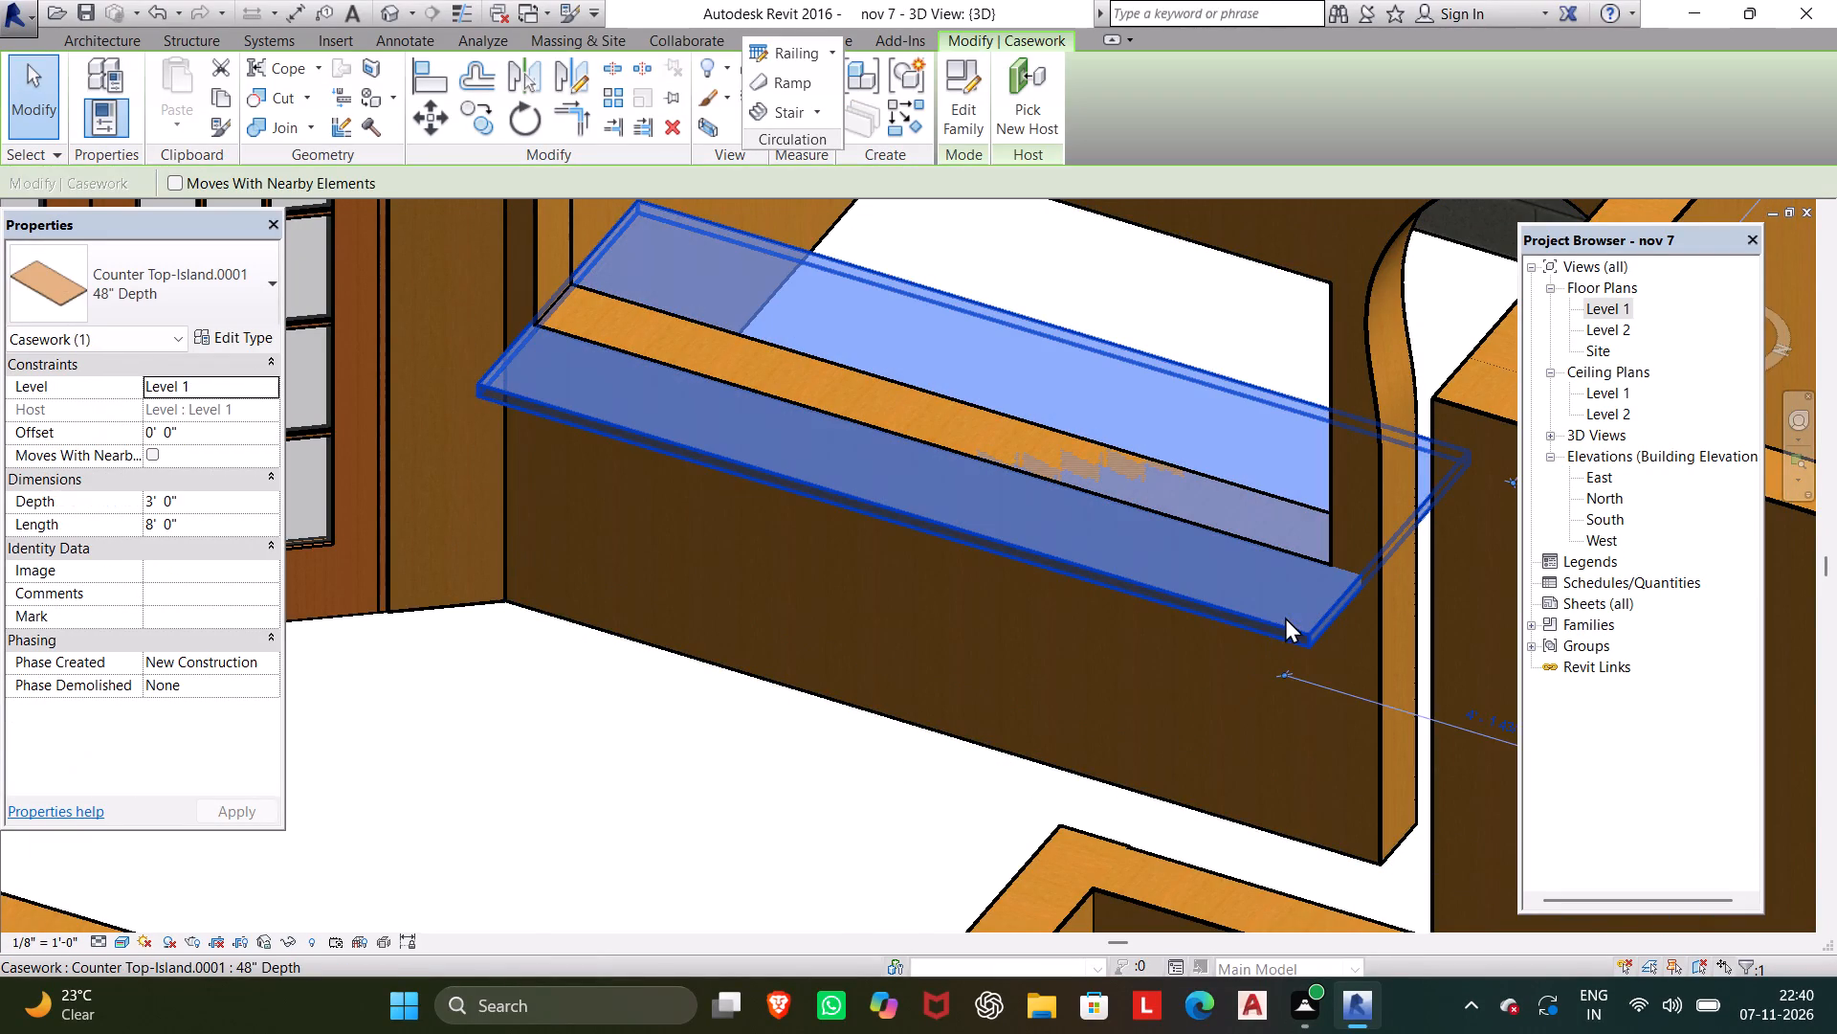
{"action": "left_click", "coordinate": [965, 108]}
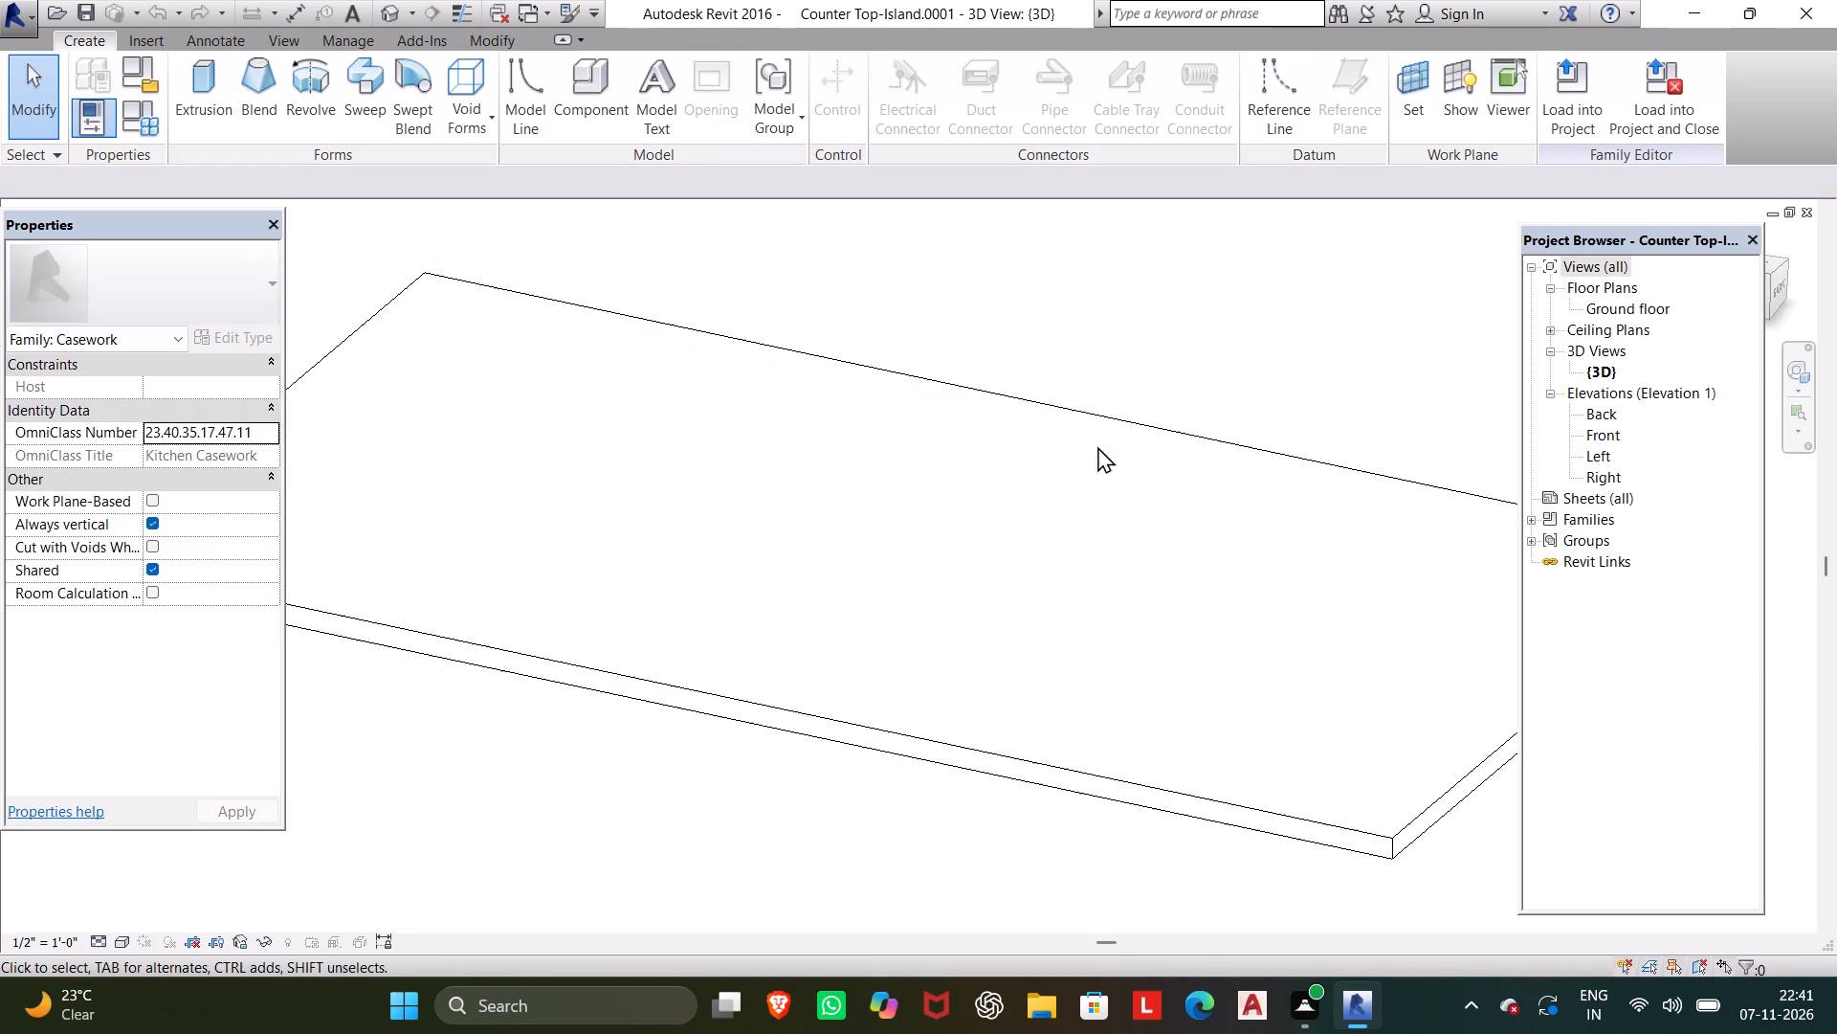
{"action": "scroll", "coordinate": [1111, 490], "scroll_direction": "down", "scroll_amount": 2}
{"action": "middle_click", "coordinate": [1111, 490]}
{"action": "scroll", "coordinate": [1111, 490], "scroll_direction": "down", "scroll_amount": 1}
{"action": "middle_click_drag", "start_coordinate": [1111, 490], "coordinate": [1069, 416]}
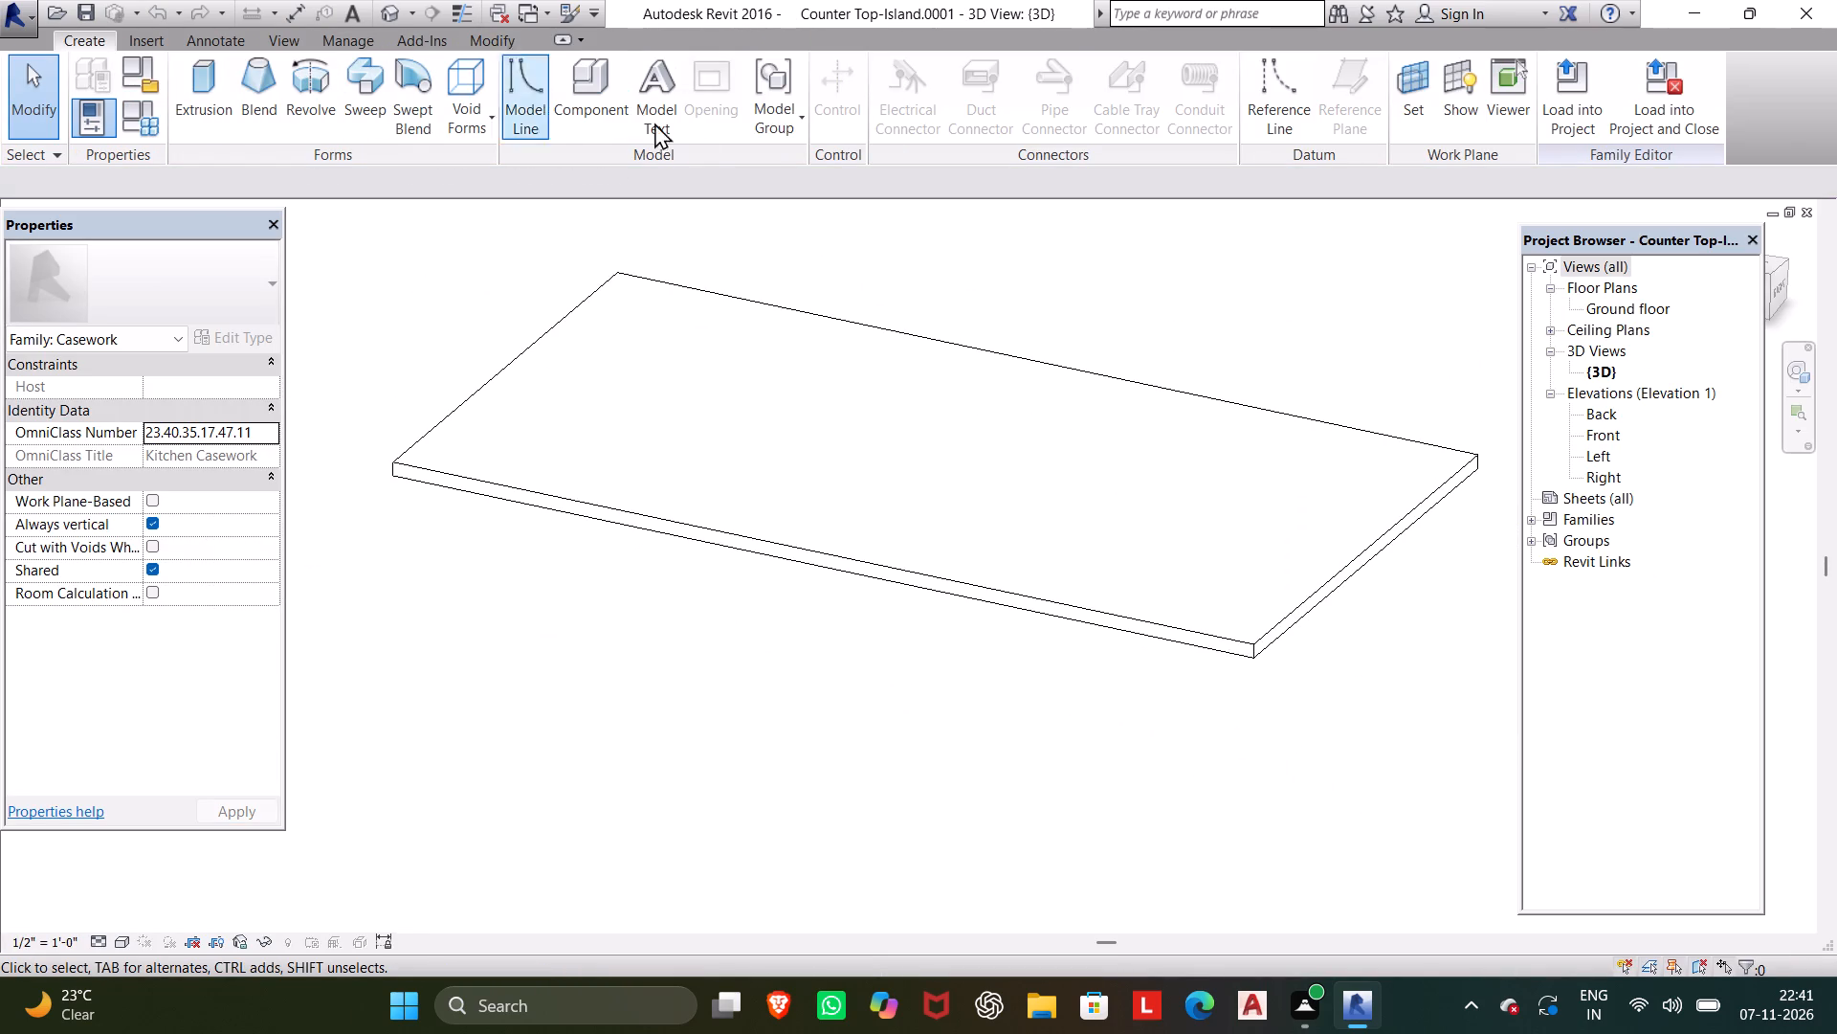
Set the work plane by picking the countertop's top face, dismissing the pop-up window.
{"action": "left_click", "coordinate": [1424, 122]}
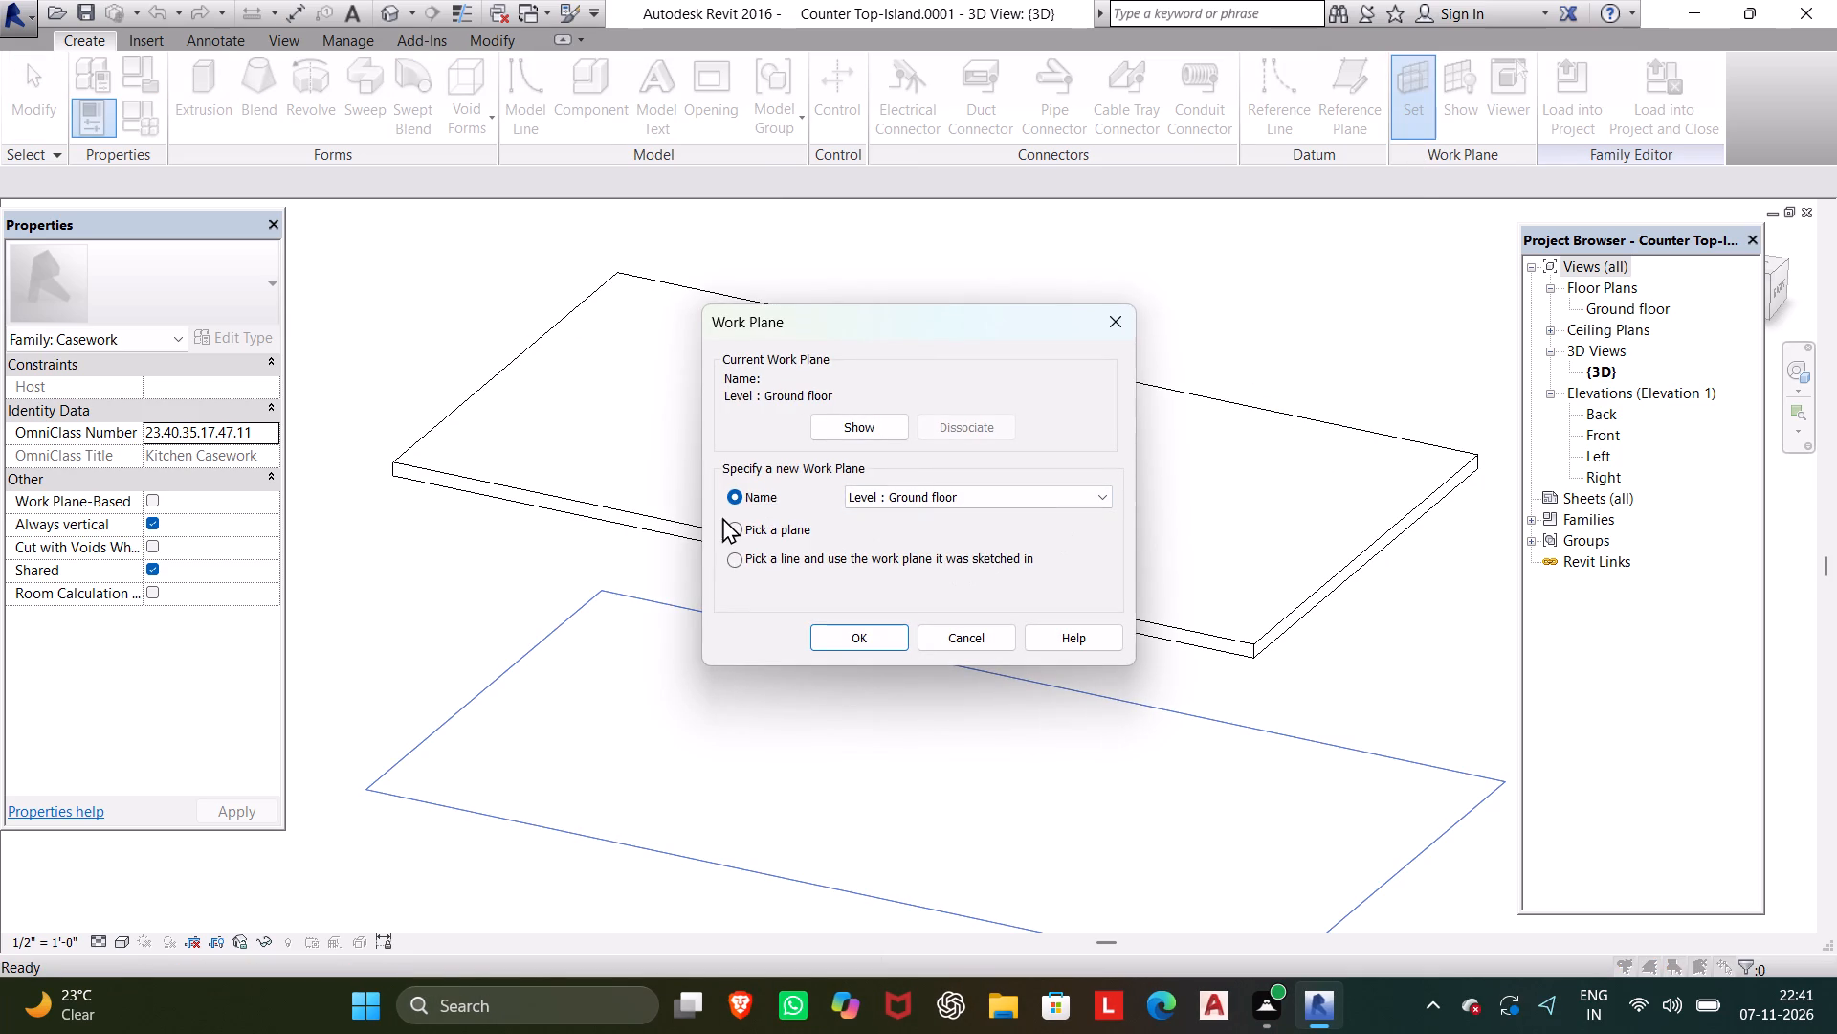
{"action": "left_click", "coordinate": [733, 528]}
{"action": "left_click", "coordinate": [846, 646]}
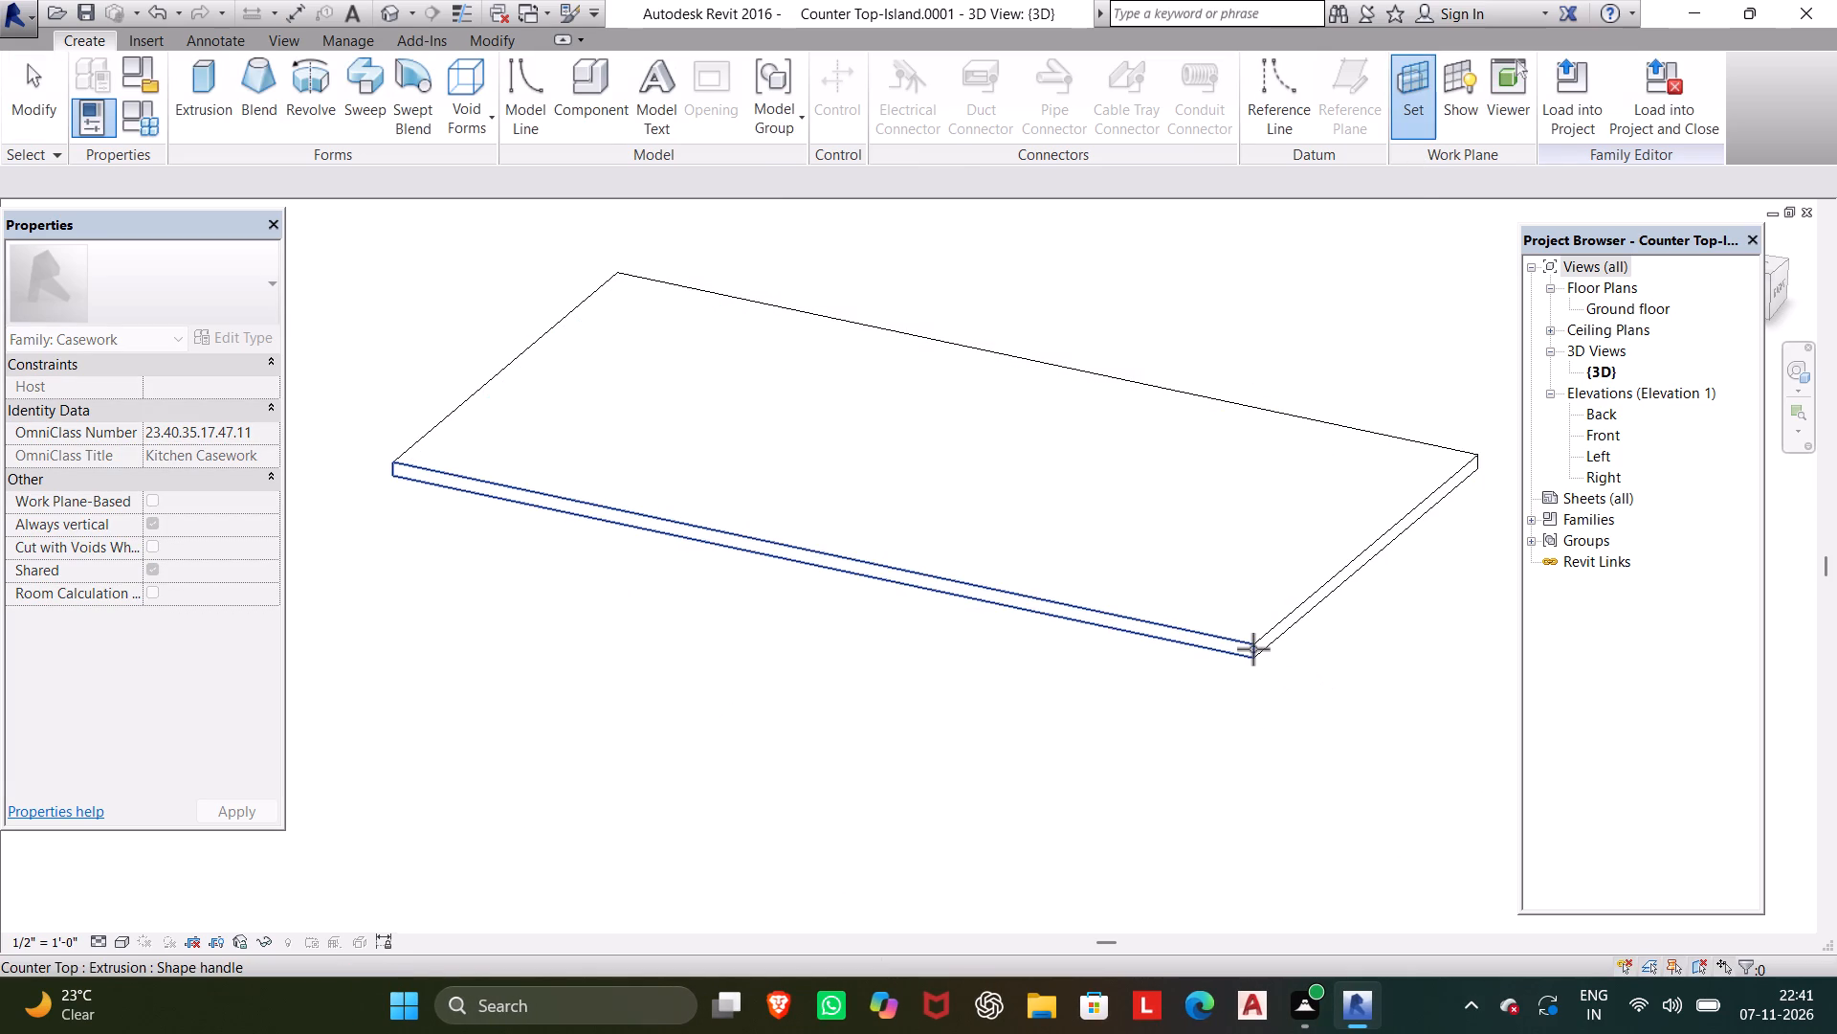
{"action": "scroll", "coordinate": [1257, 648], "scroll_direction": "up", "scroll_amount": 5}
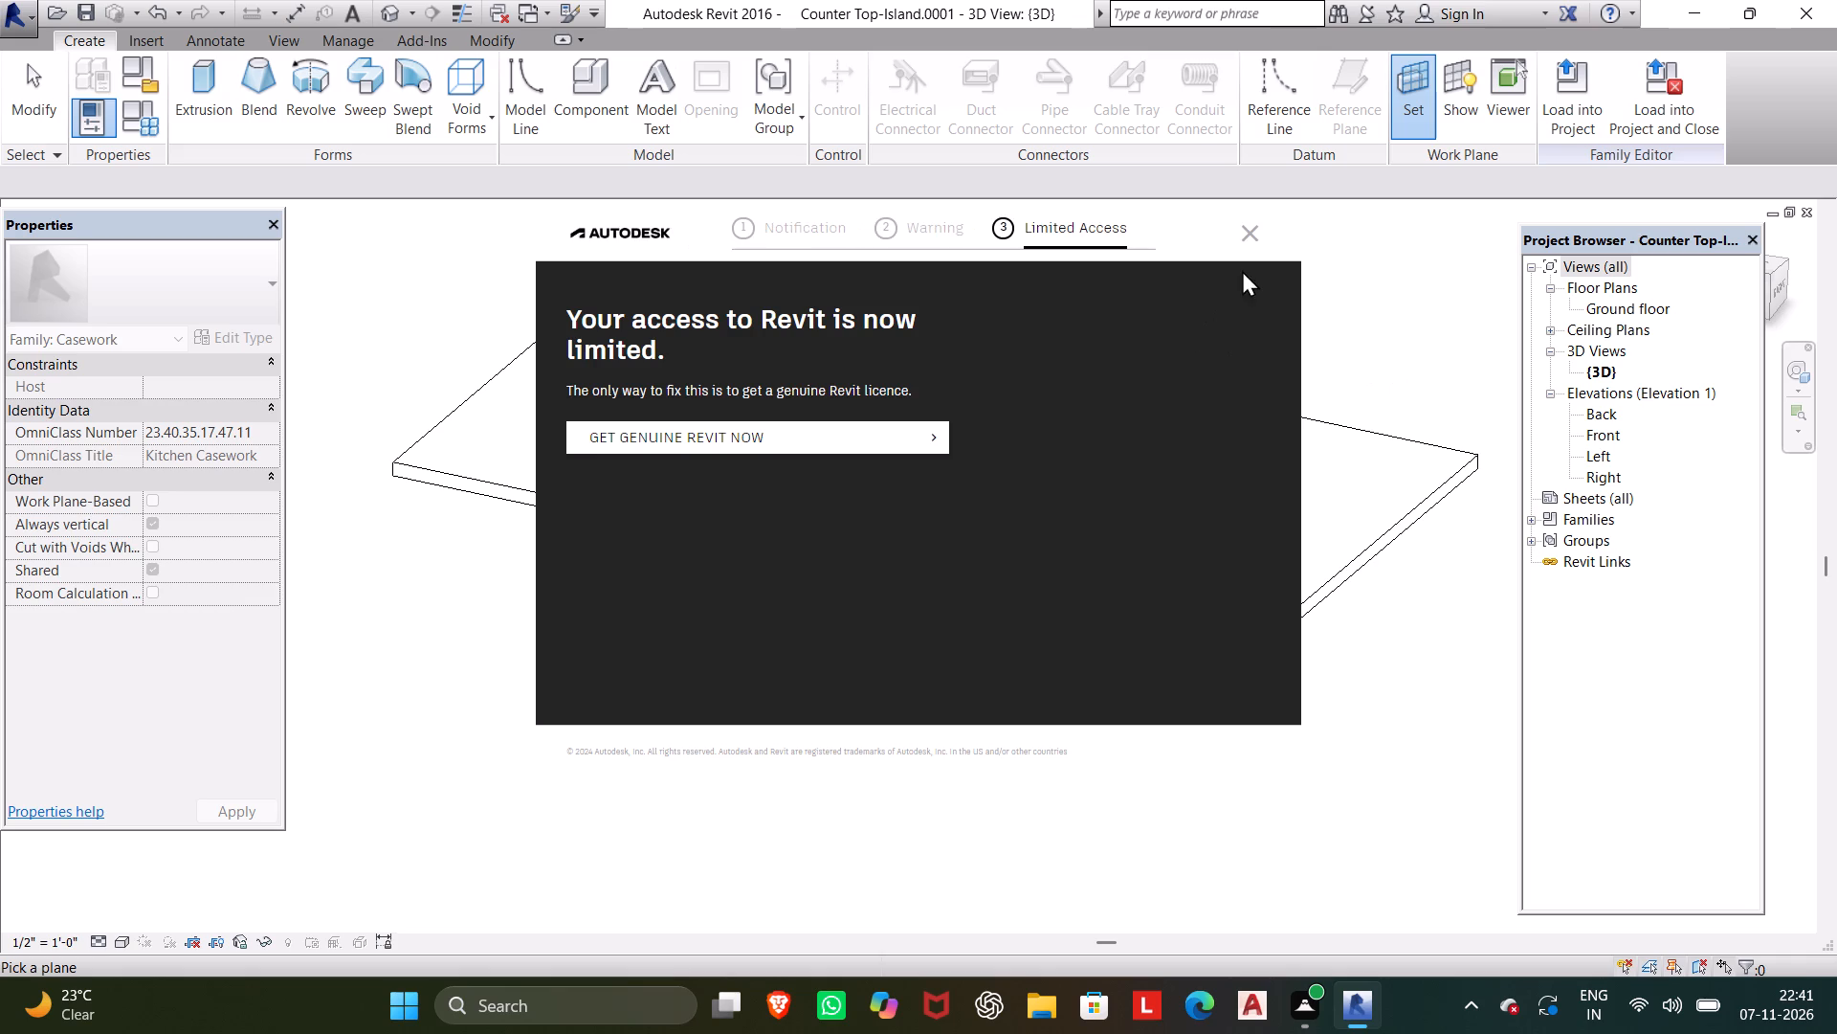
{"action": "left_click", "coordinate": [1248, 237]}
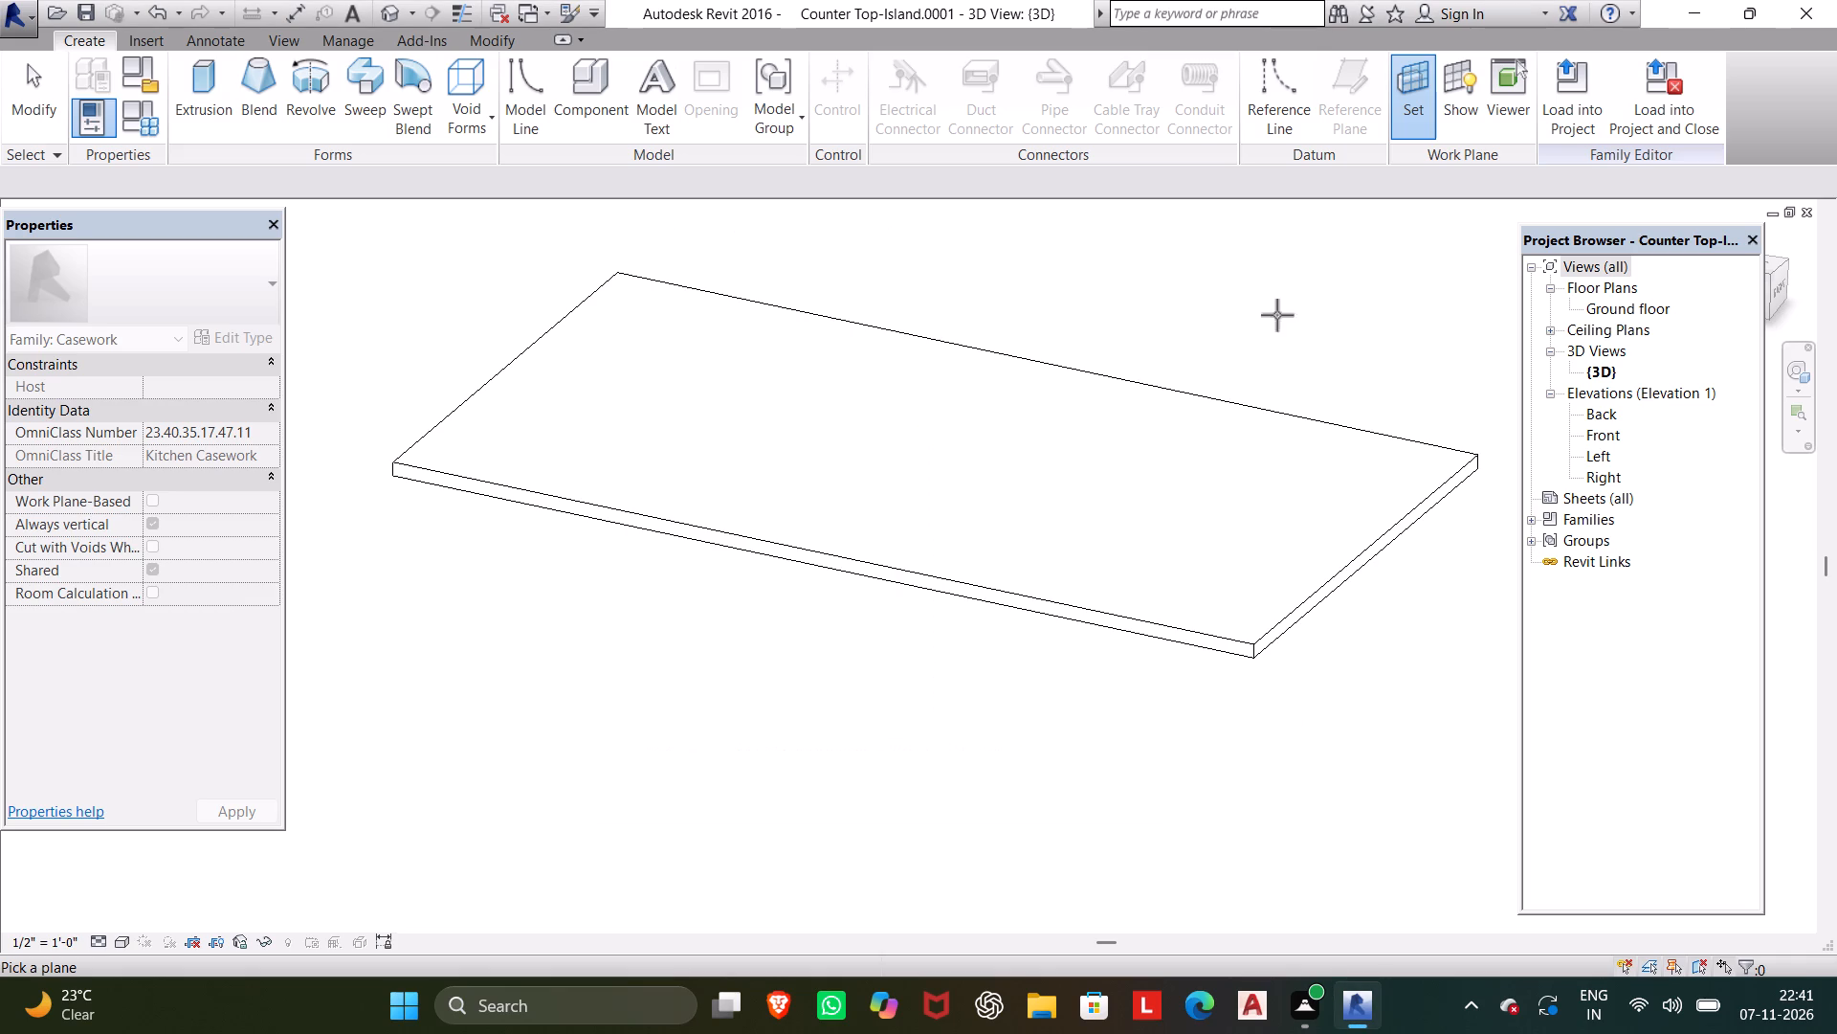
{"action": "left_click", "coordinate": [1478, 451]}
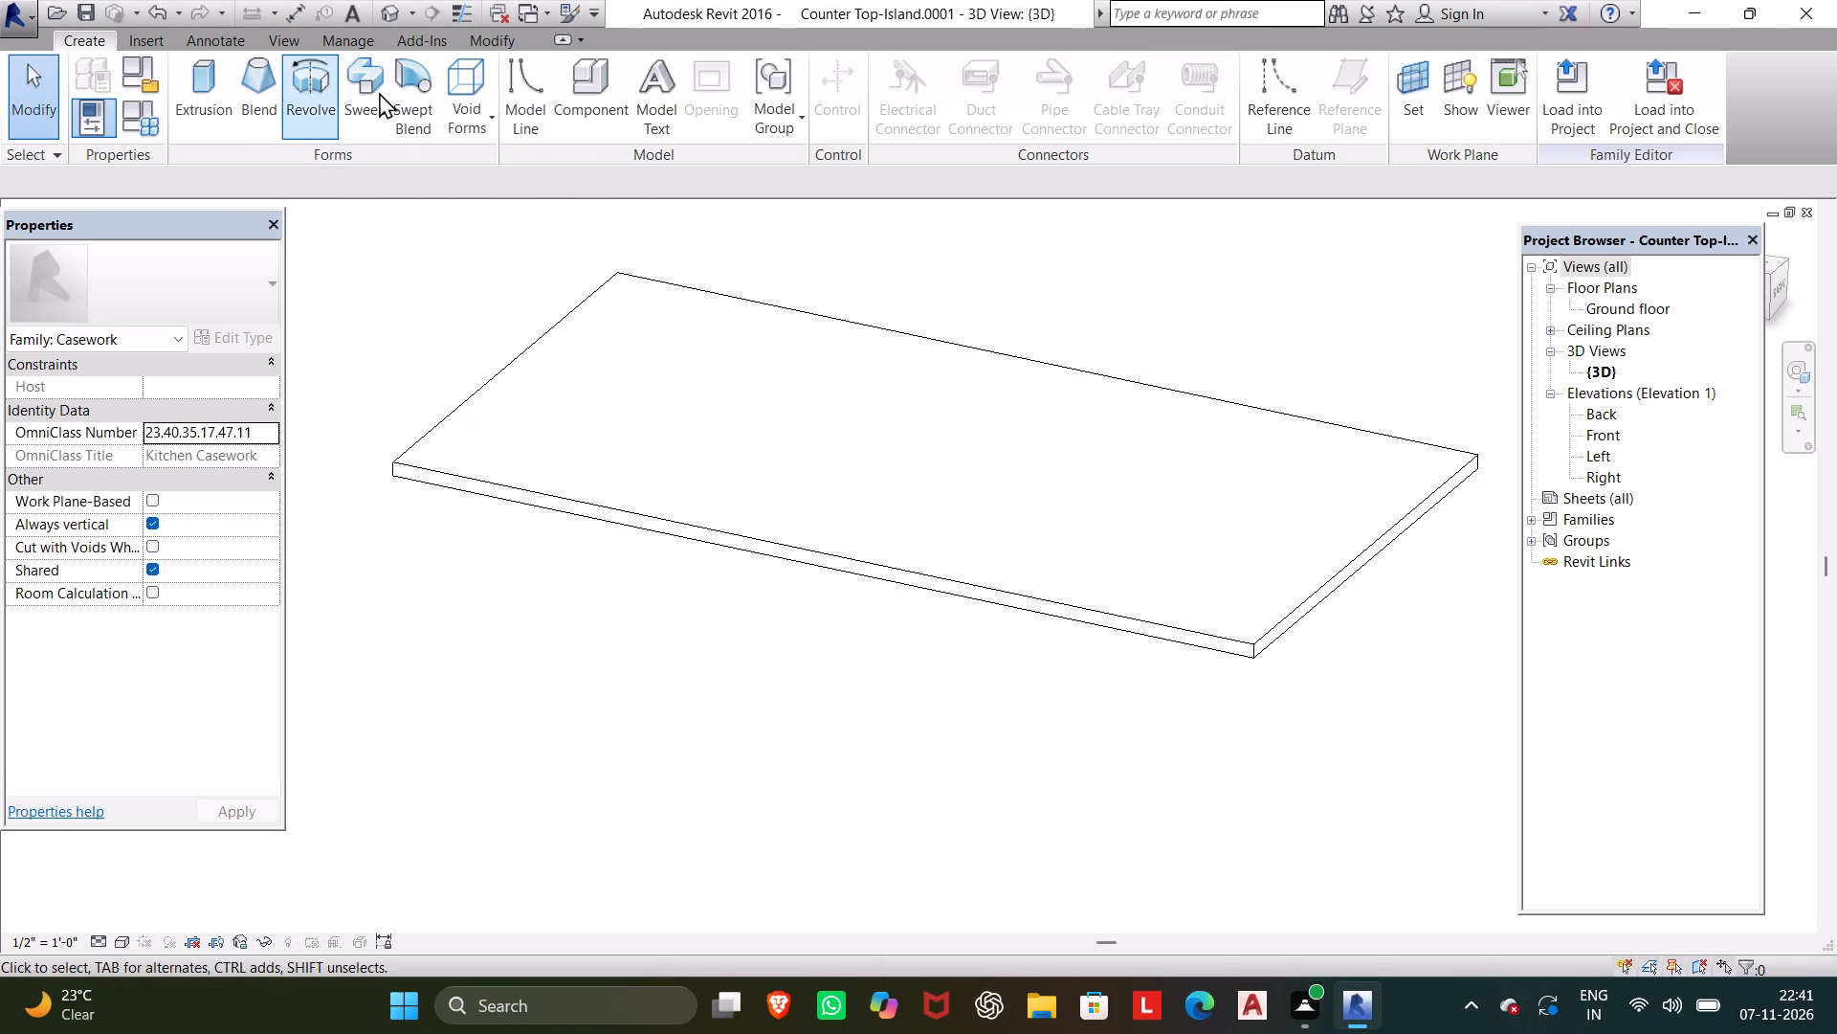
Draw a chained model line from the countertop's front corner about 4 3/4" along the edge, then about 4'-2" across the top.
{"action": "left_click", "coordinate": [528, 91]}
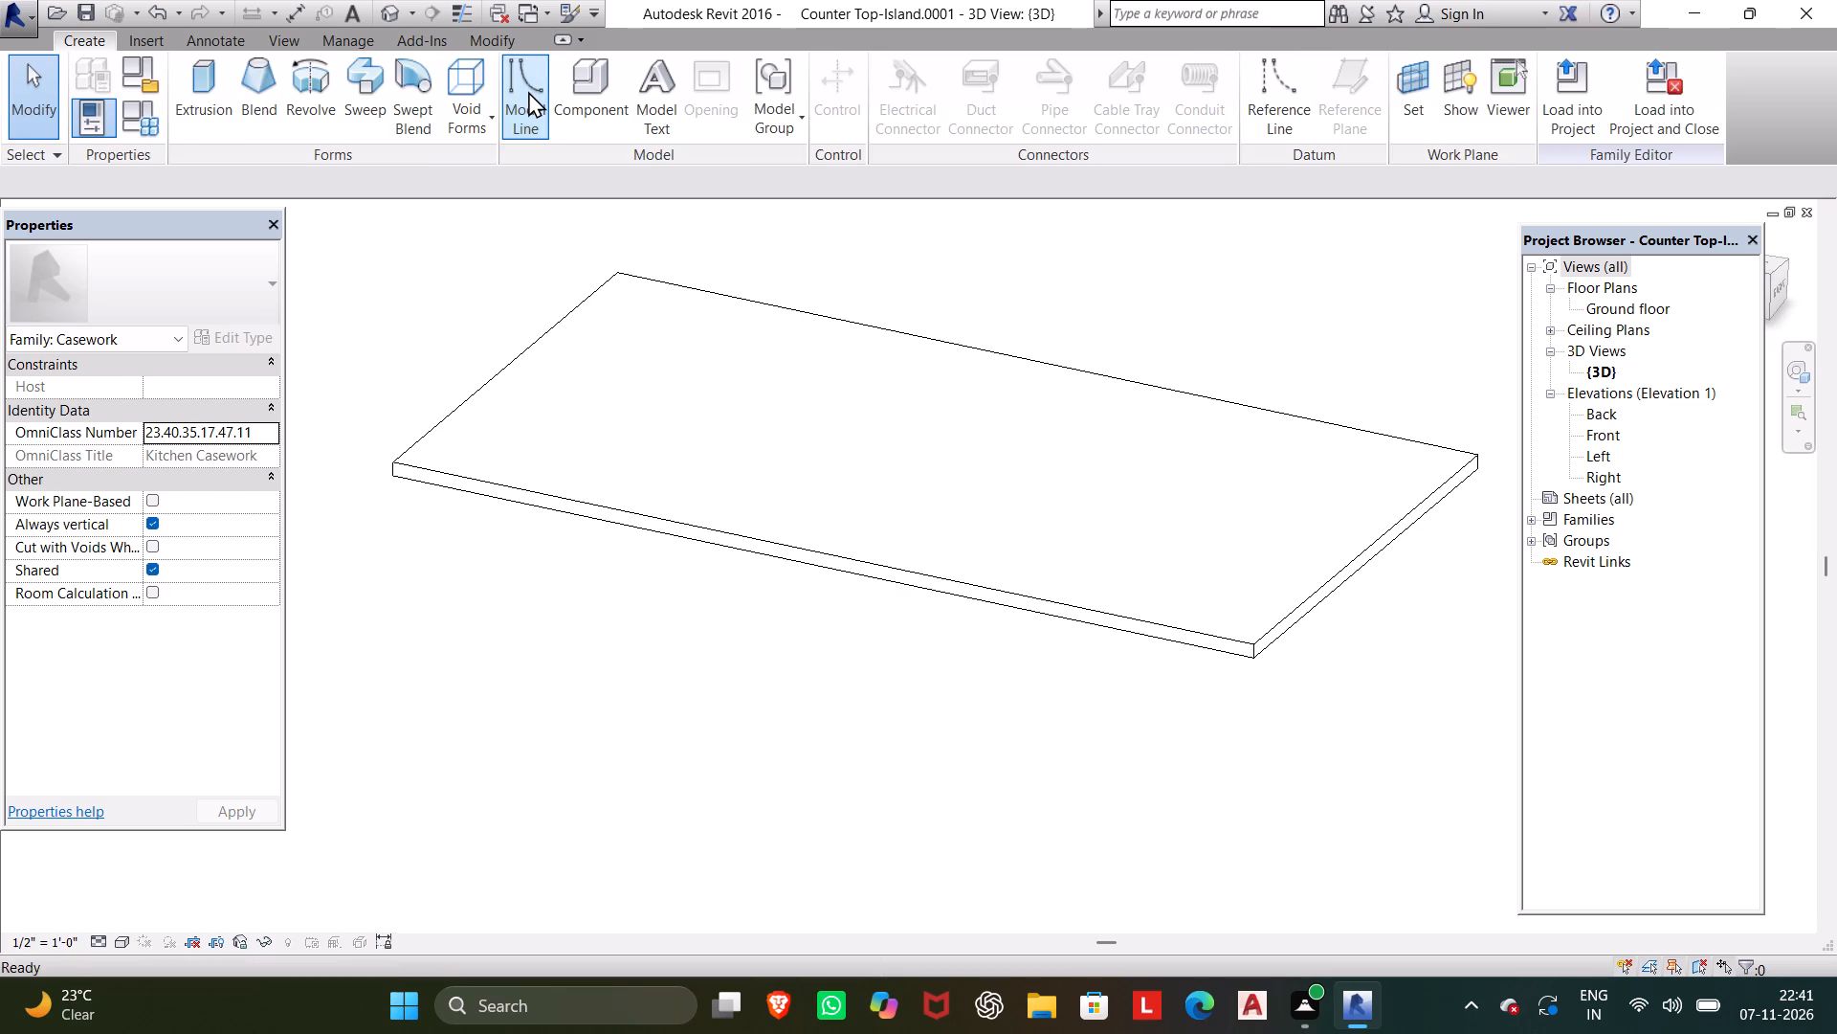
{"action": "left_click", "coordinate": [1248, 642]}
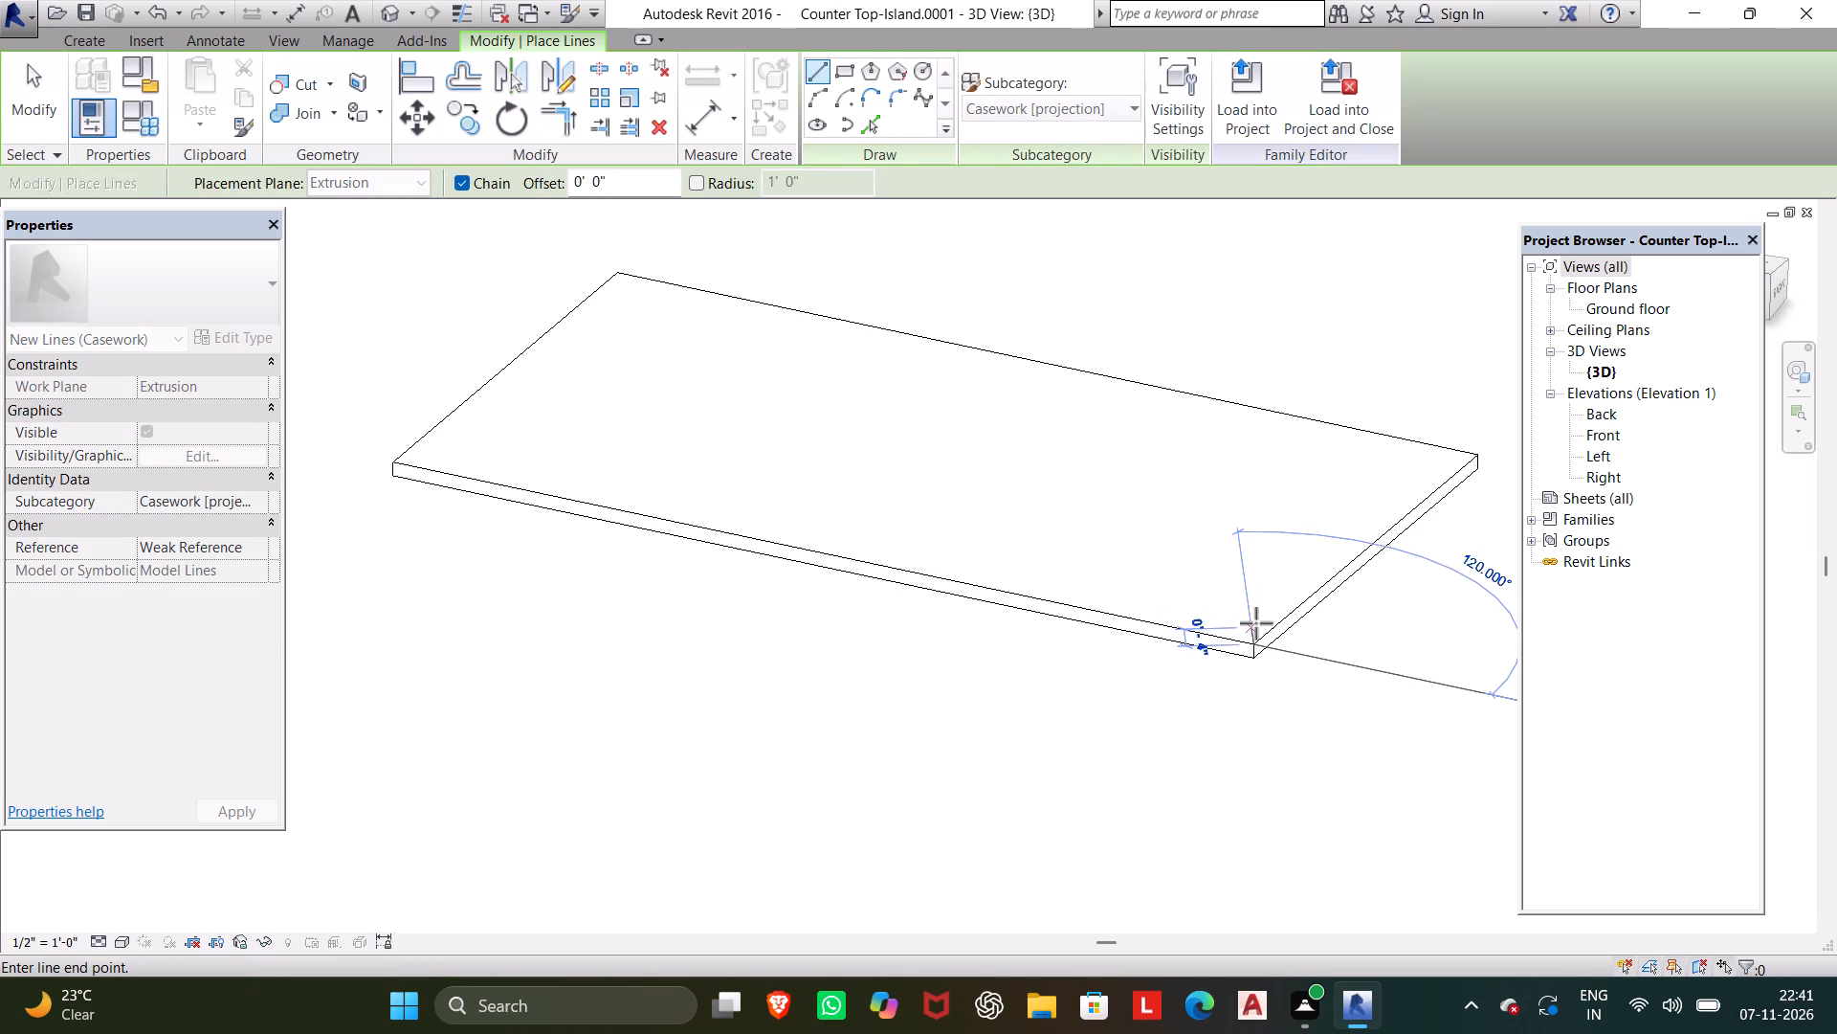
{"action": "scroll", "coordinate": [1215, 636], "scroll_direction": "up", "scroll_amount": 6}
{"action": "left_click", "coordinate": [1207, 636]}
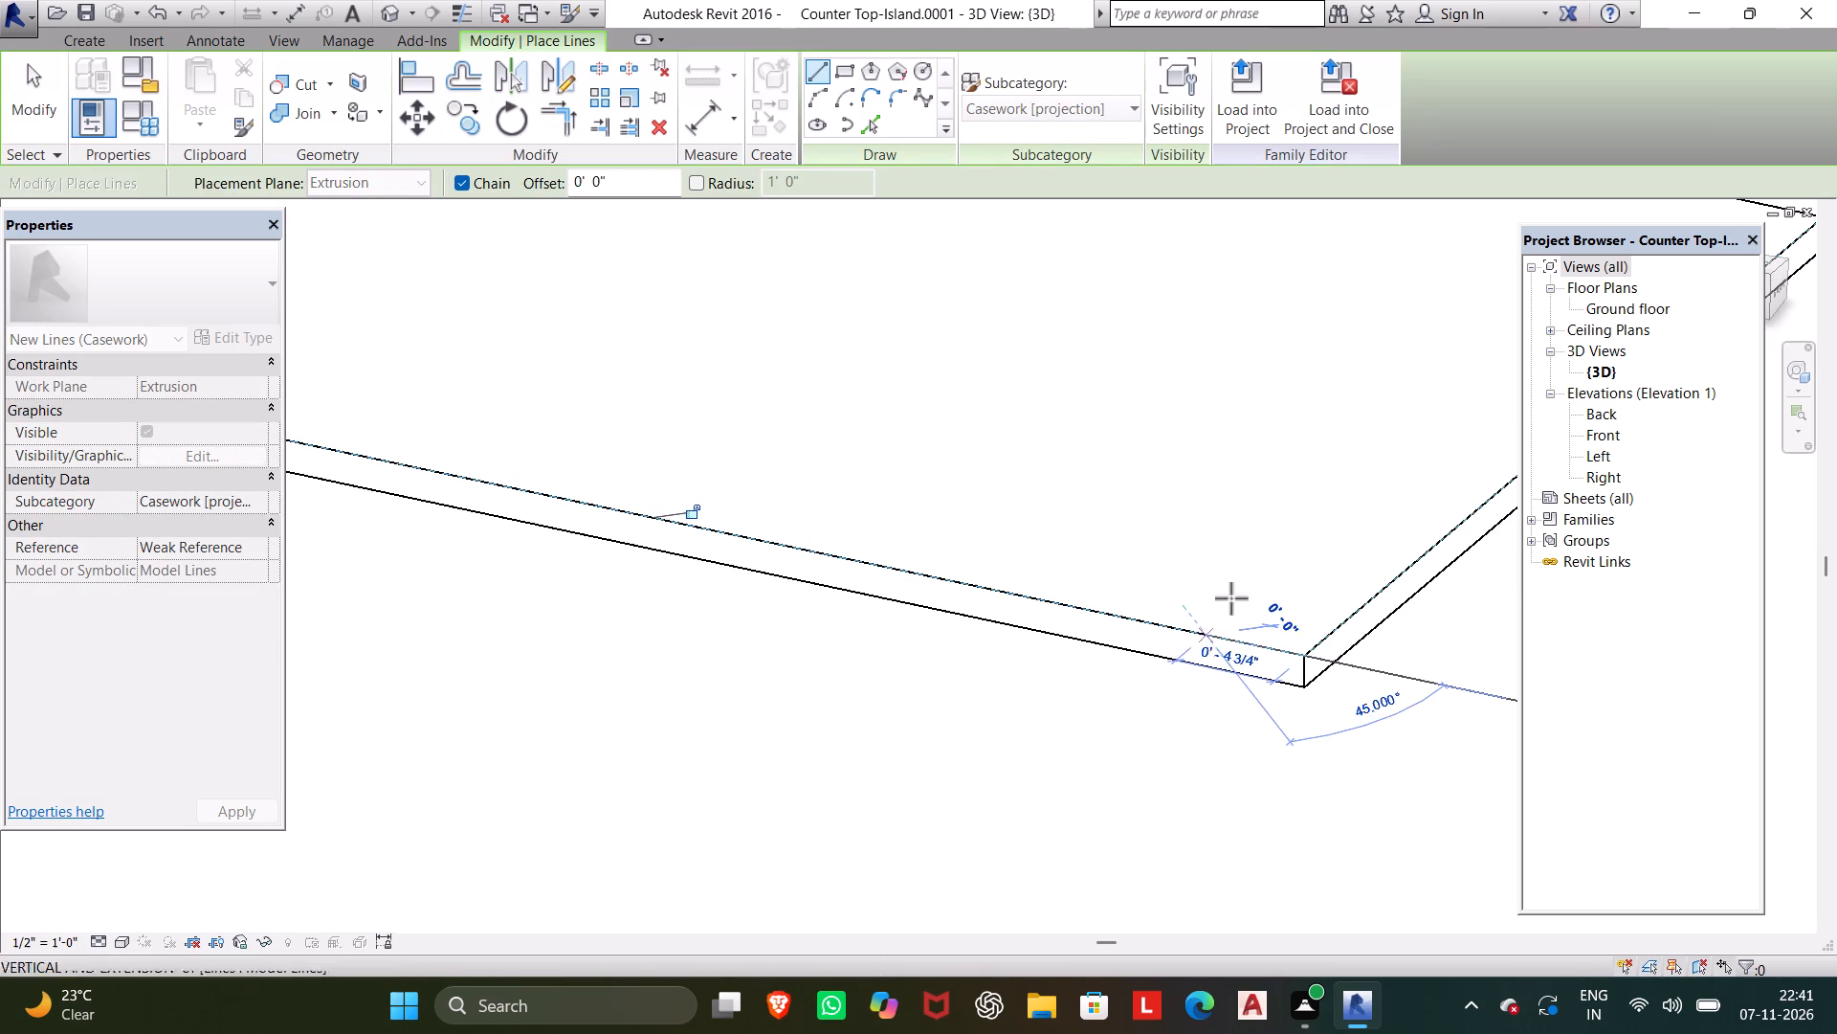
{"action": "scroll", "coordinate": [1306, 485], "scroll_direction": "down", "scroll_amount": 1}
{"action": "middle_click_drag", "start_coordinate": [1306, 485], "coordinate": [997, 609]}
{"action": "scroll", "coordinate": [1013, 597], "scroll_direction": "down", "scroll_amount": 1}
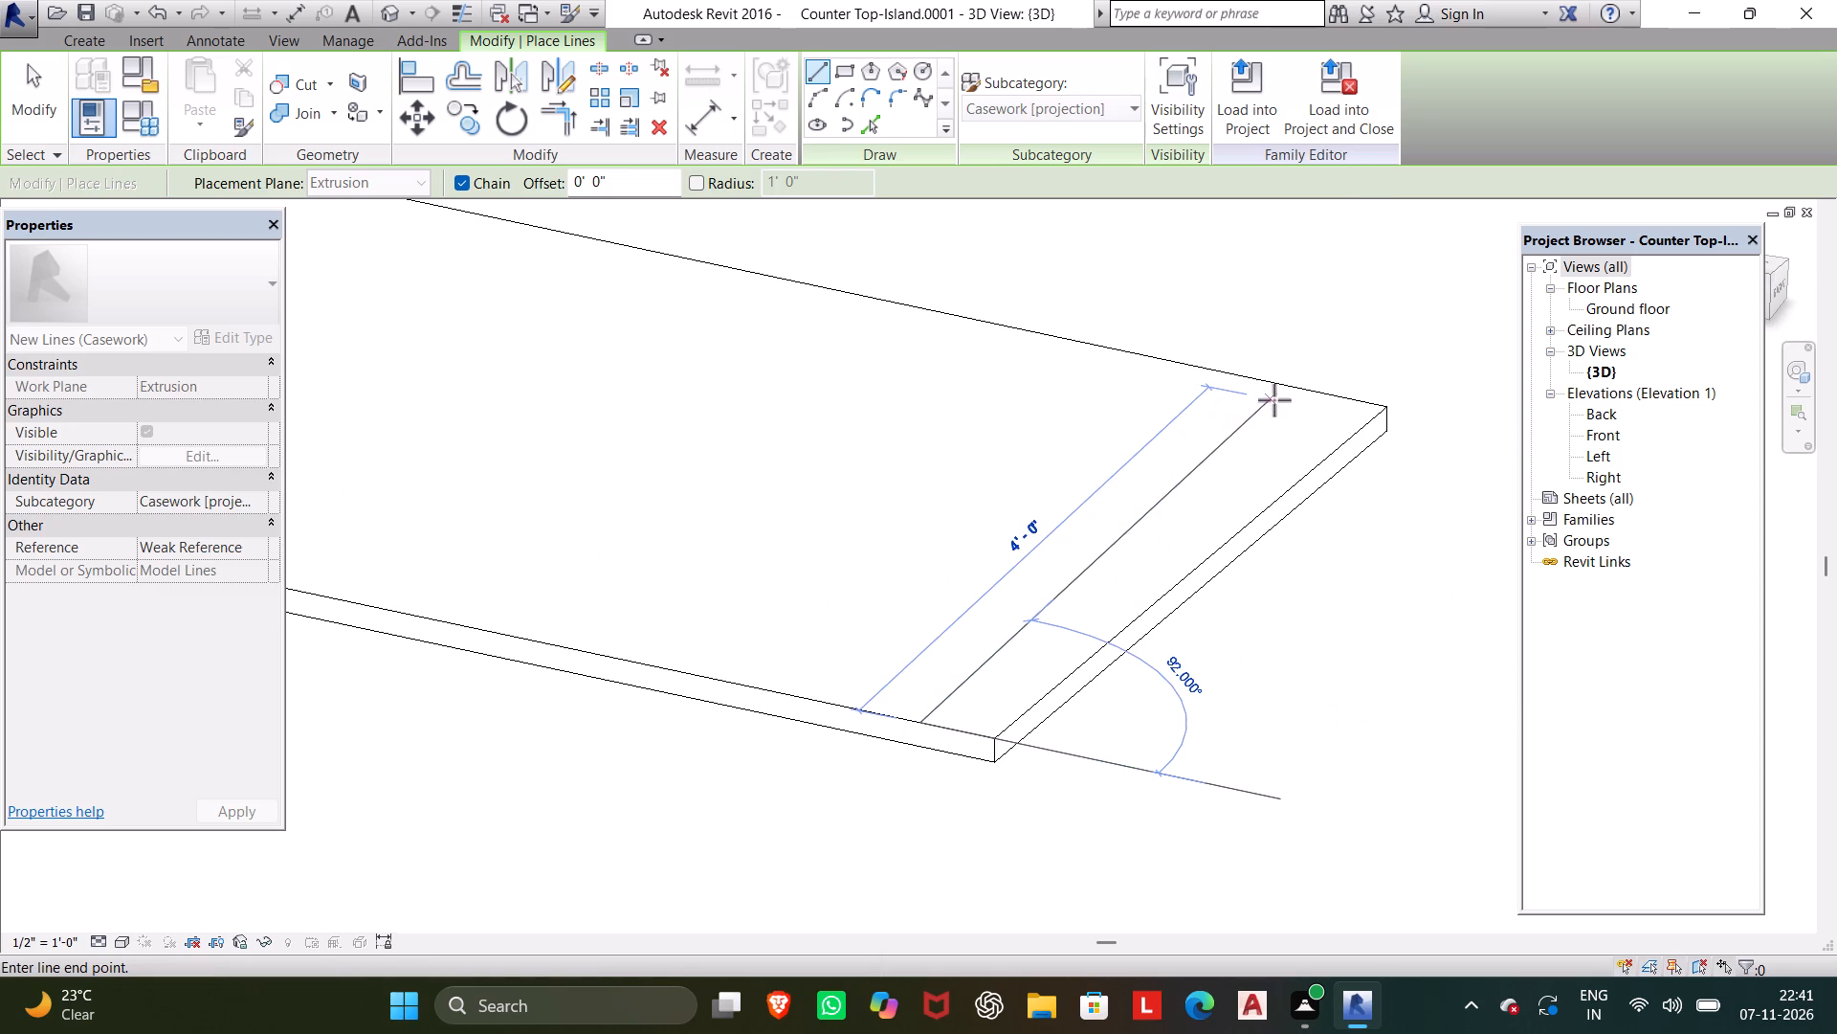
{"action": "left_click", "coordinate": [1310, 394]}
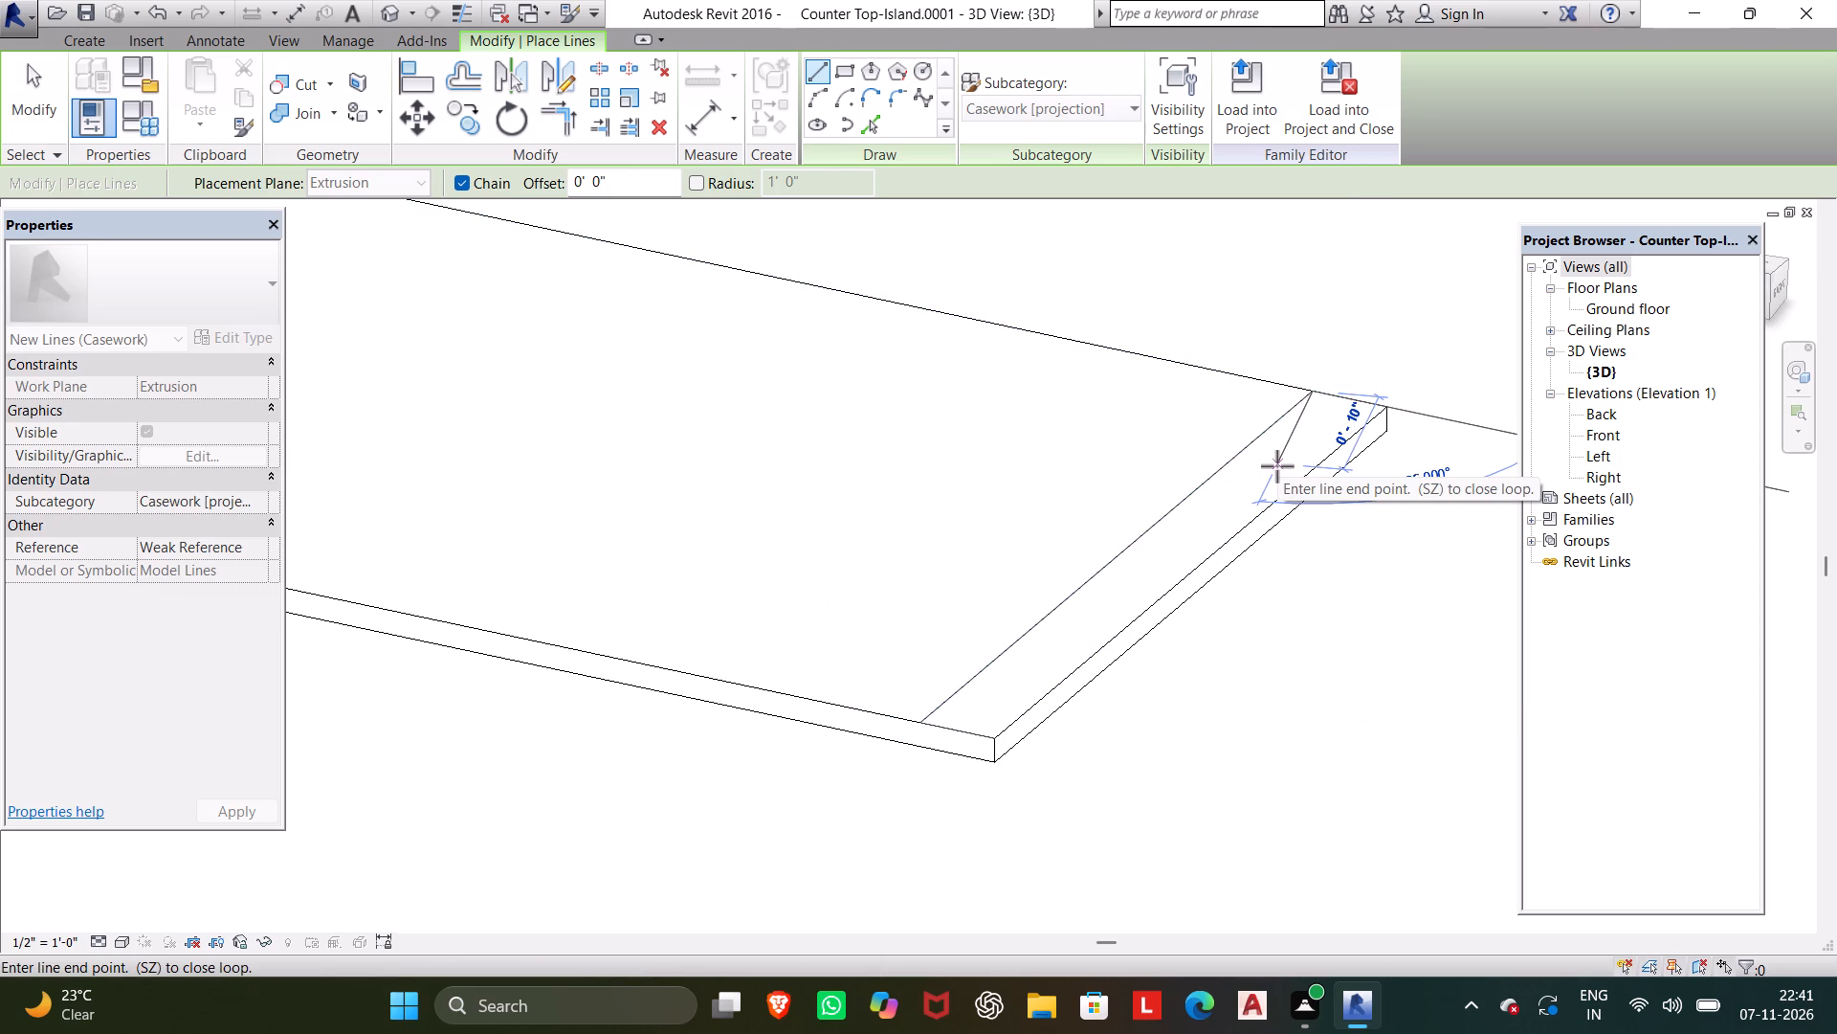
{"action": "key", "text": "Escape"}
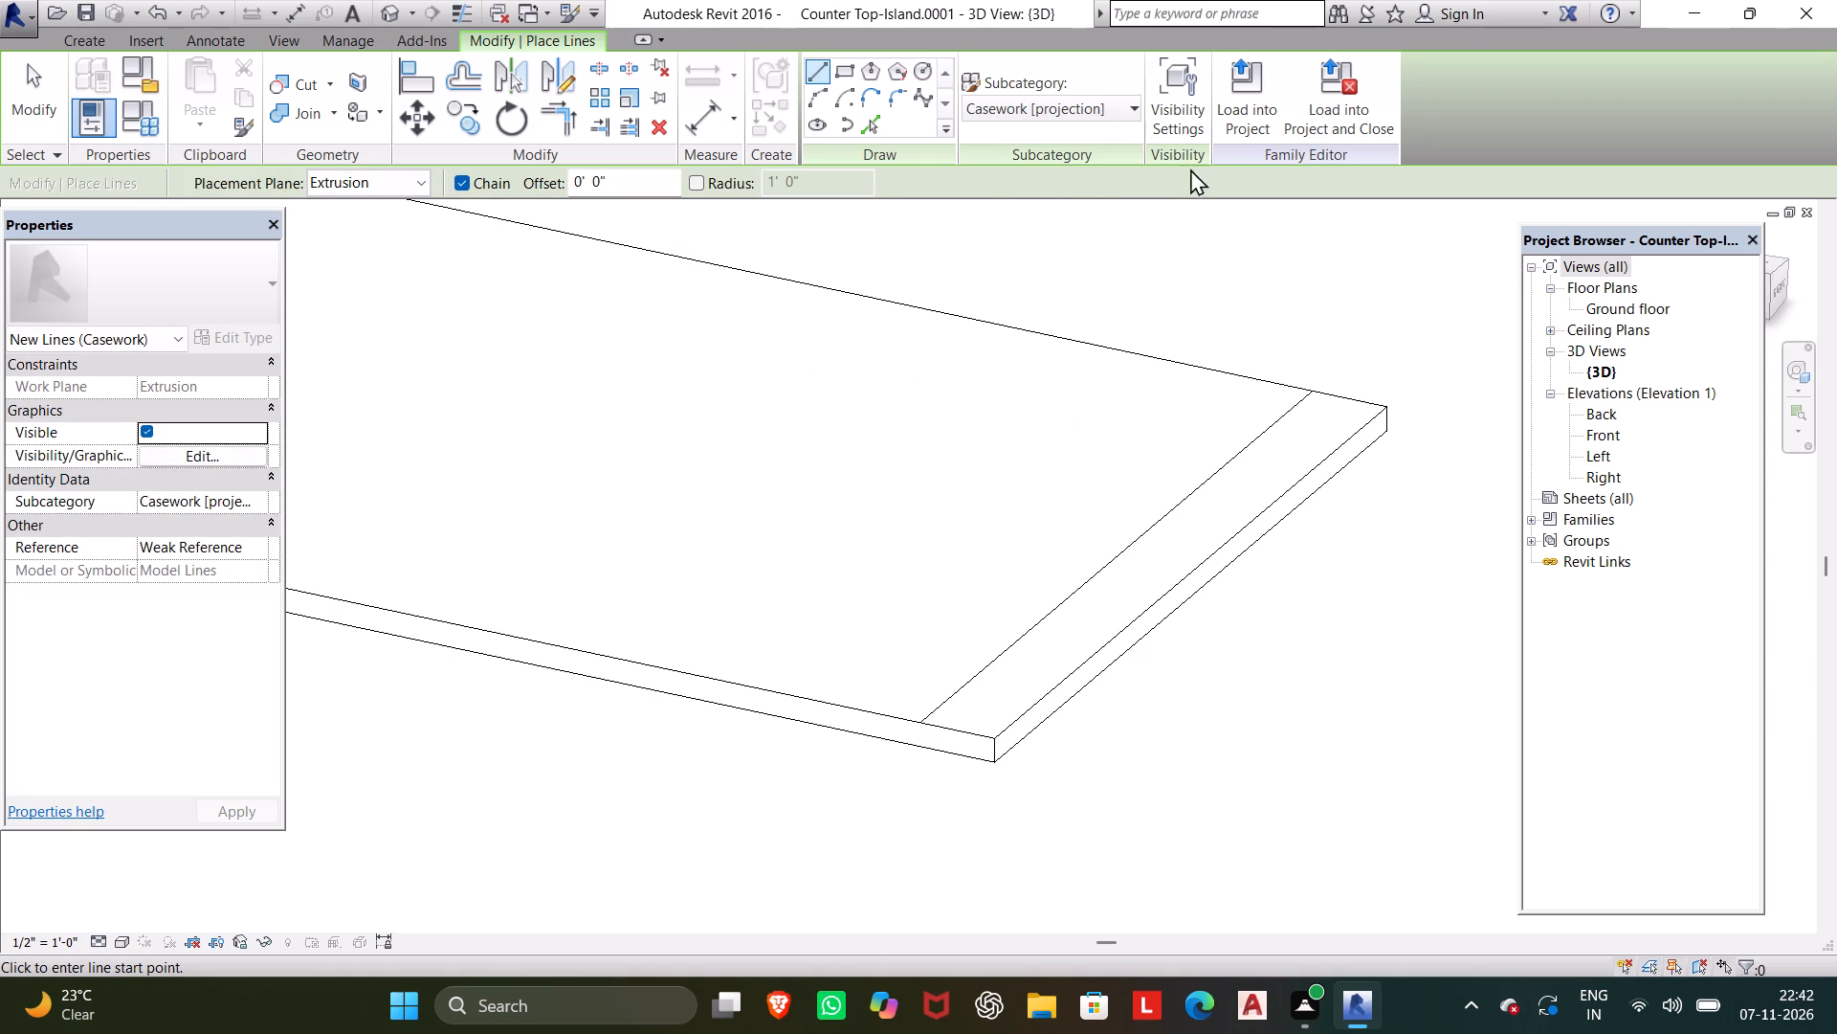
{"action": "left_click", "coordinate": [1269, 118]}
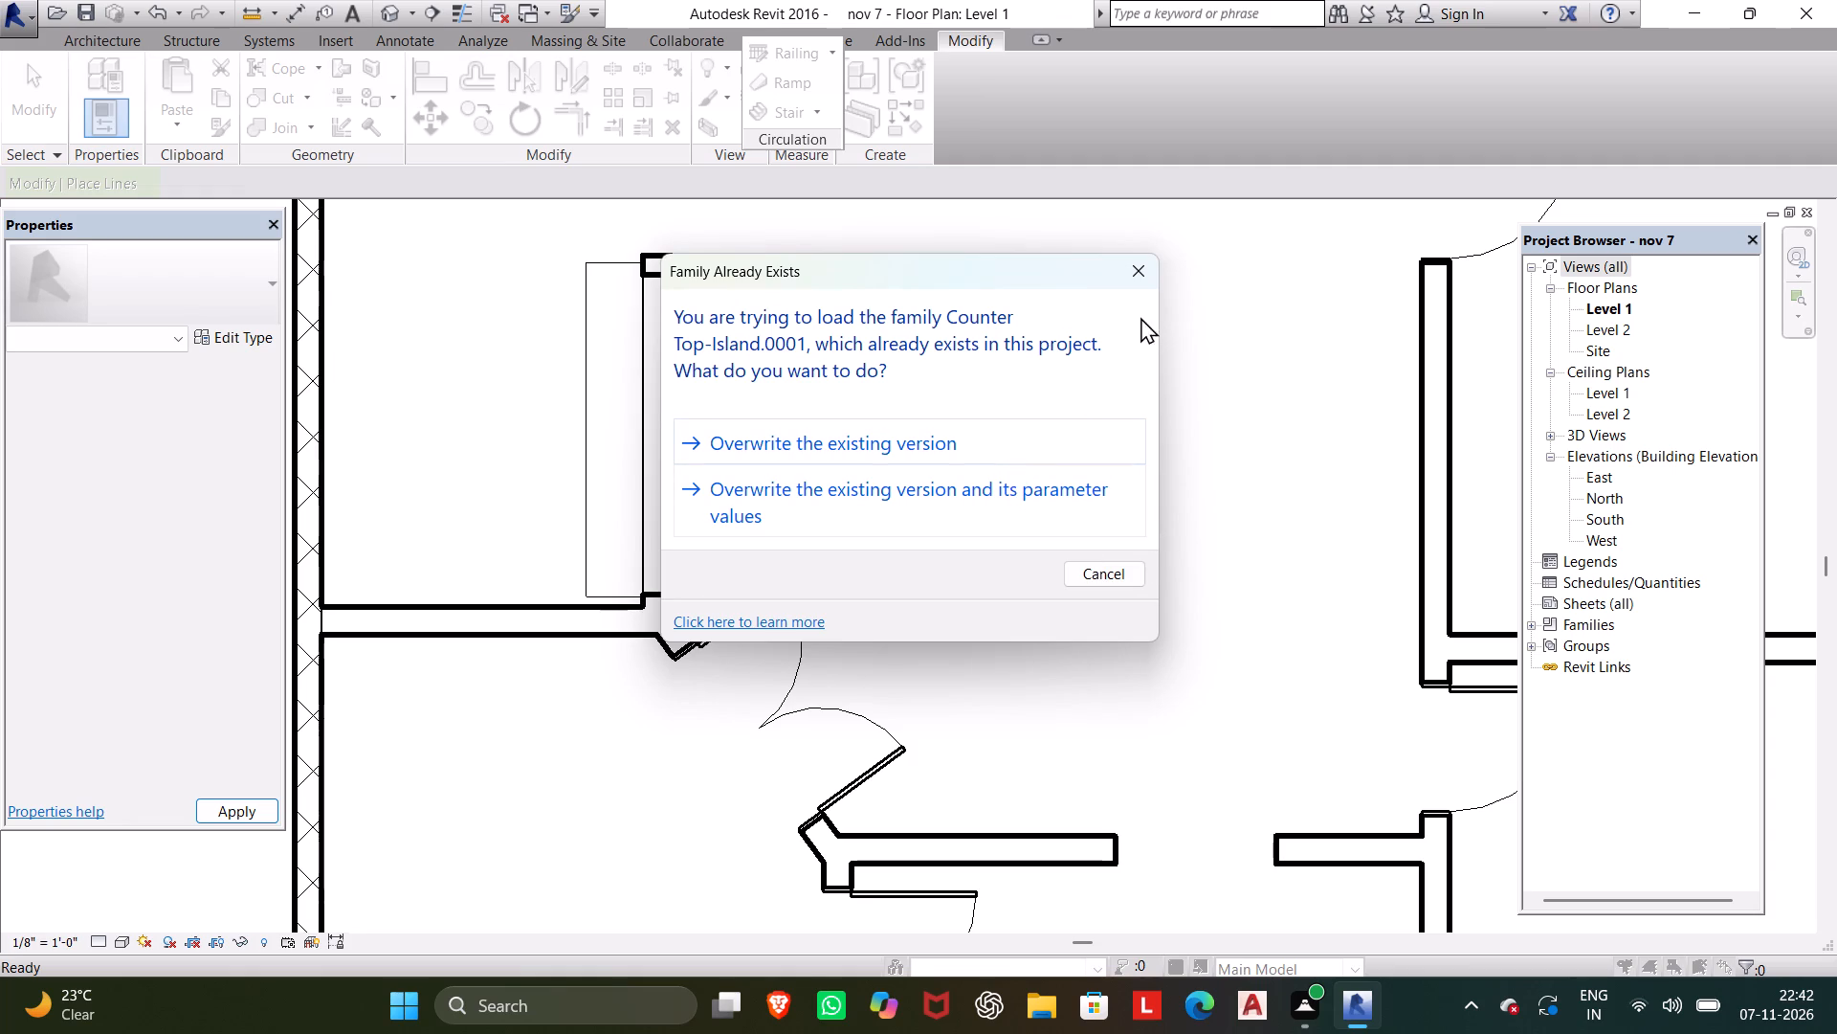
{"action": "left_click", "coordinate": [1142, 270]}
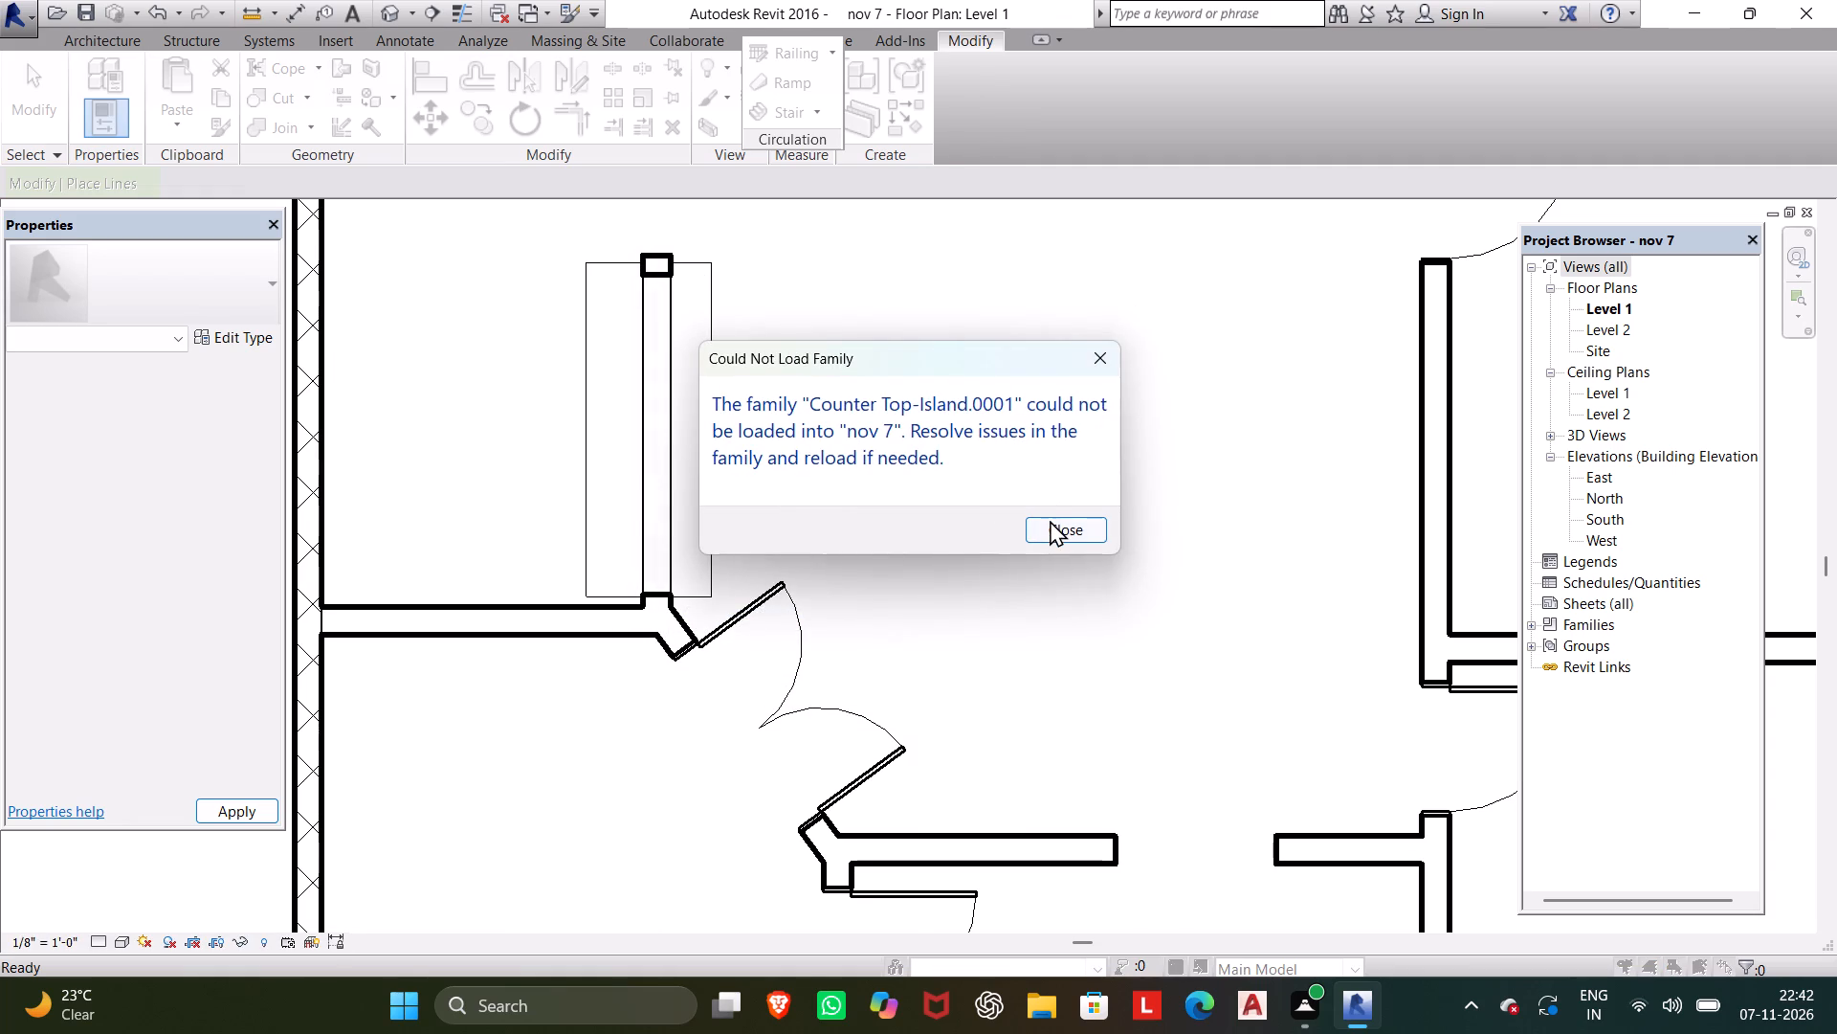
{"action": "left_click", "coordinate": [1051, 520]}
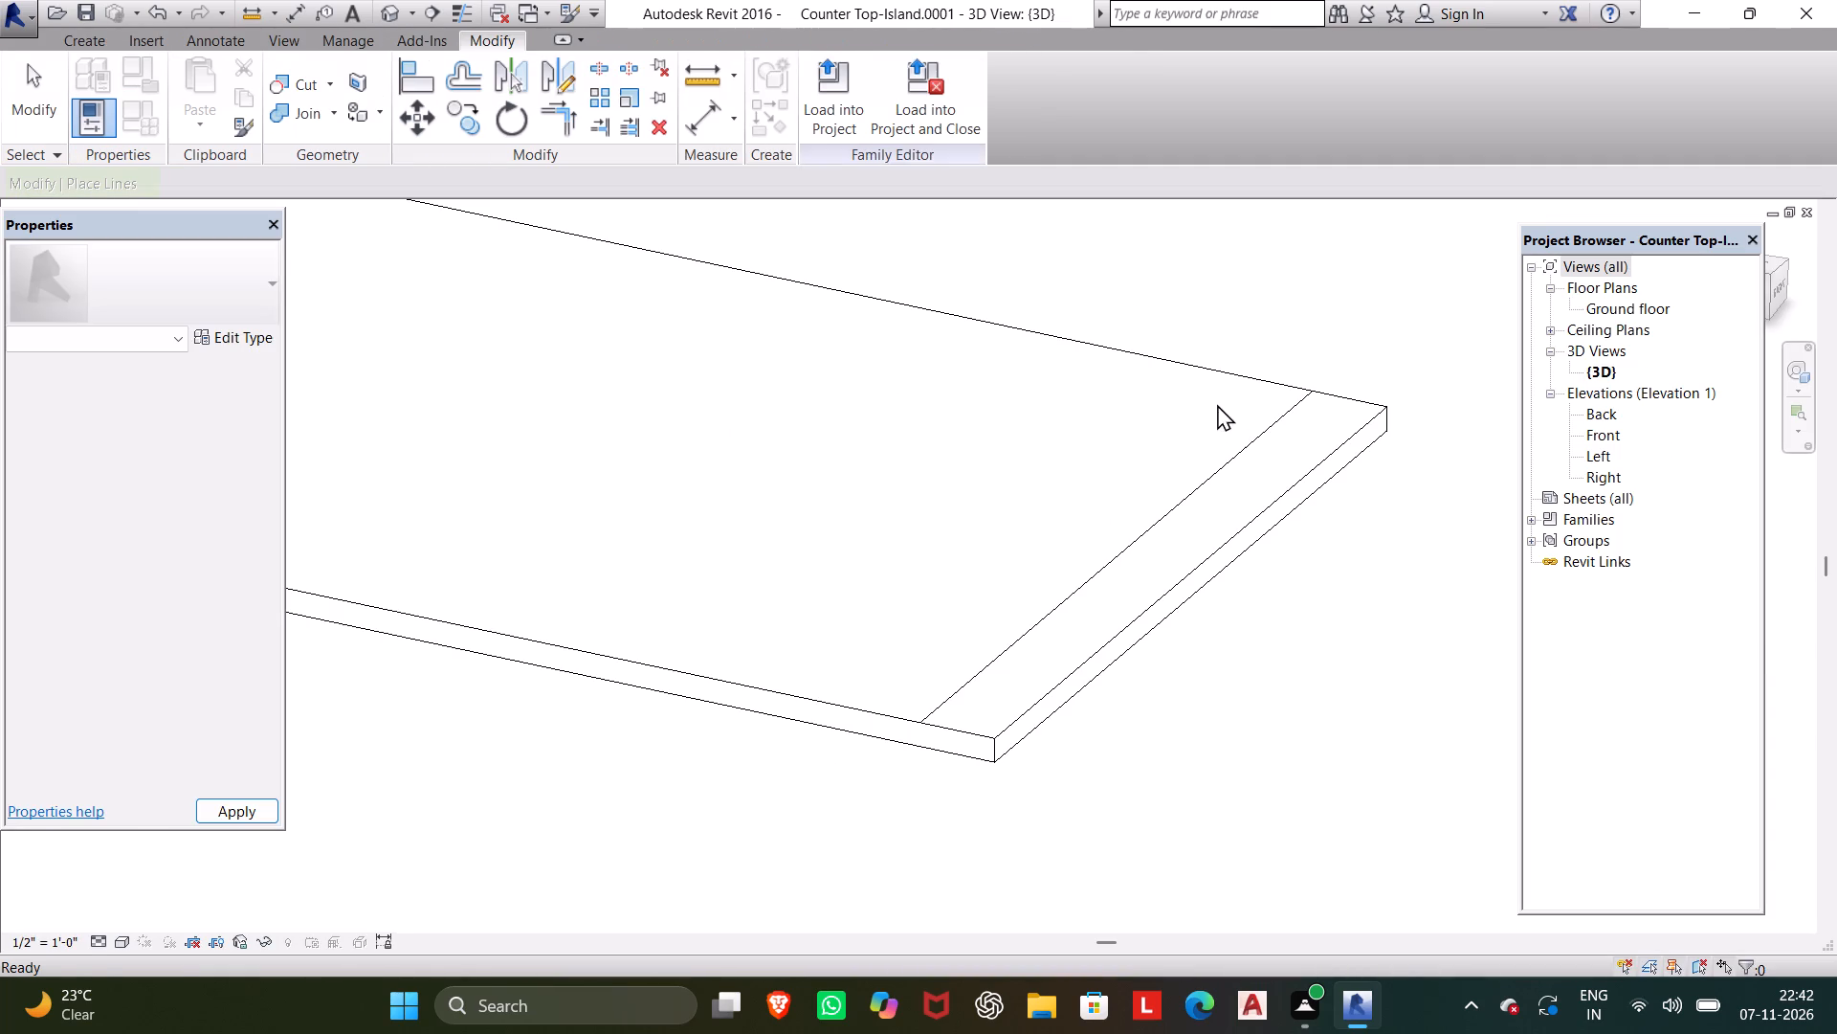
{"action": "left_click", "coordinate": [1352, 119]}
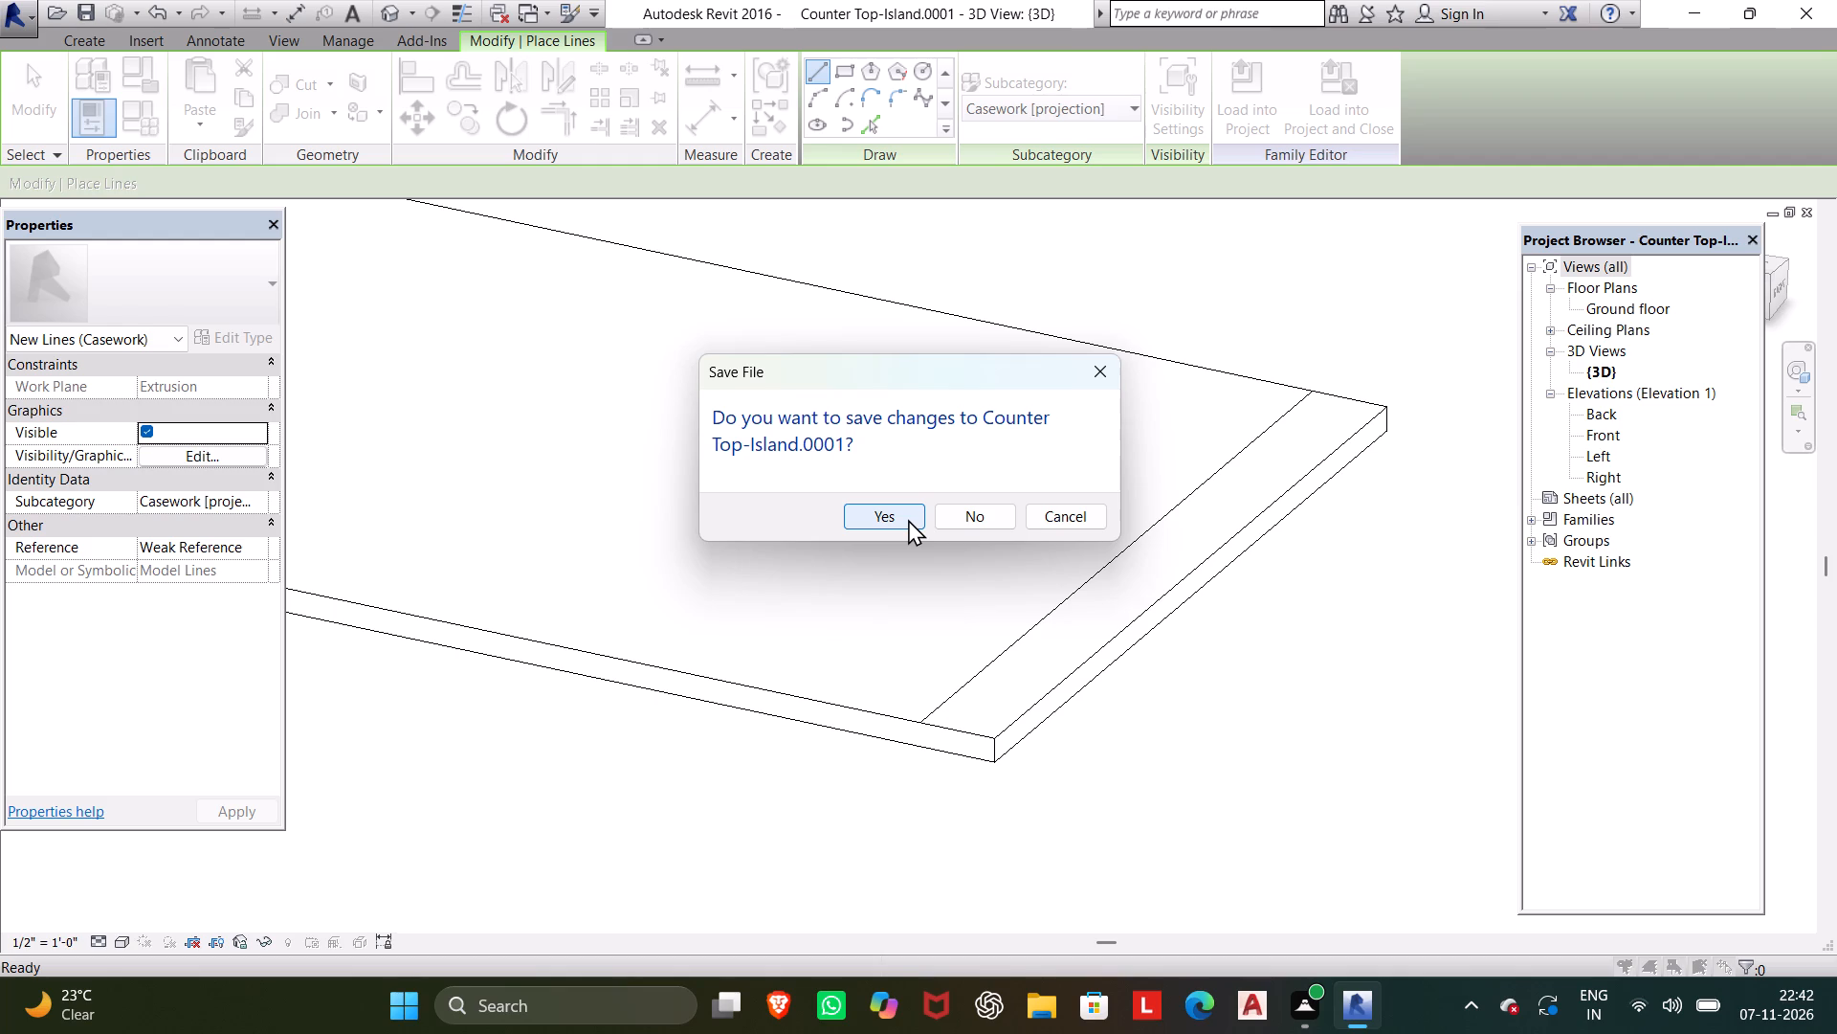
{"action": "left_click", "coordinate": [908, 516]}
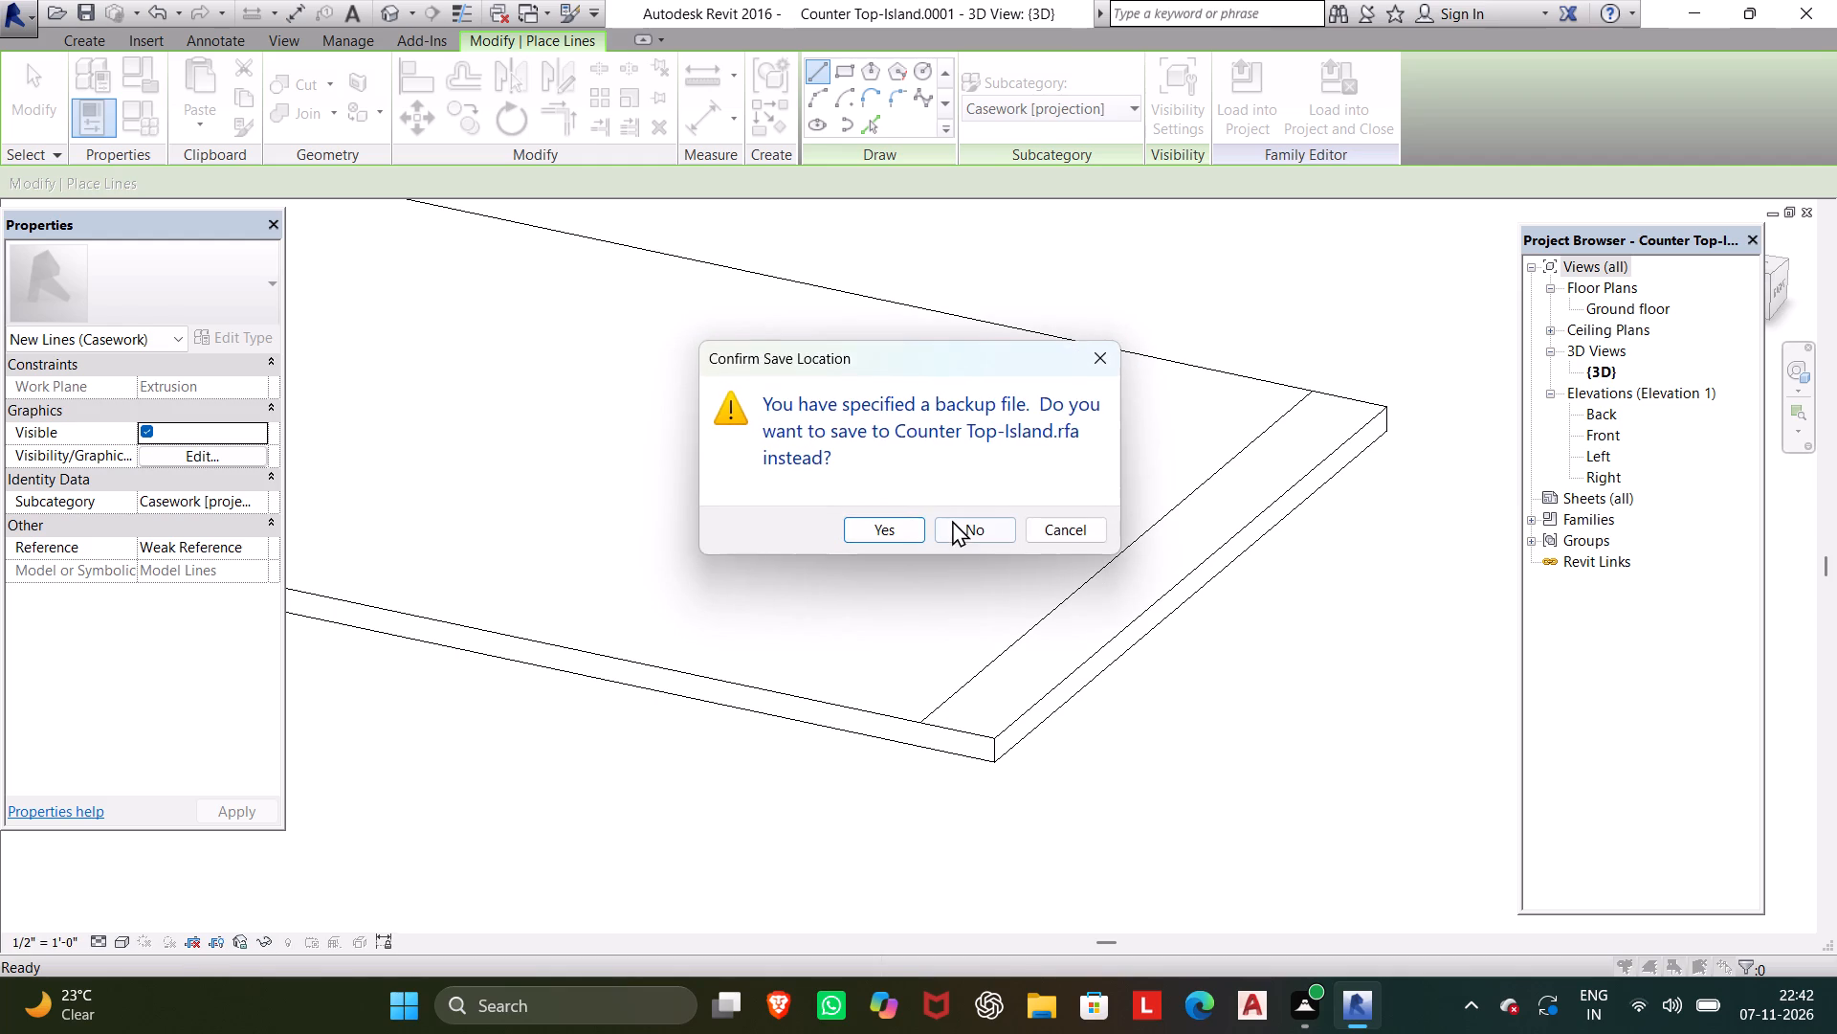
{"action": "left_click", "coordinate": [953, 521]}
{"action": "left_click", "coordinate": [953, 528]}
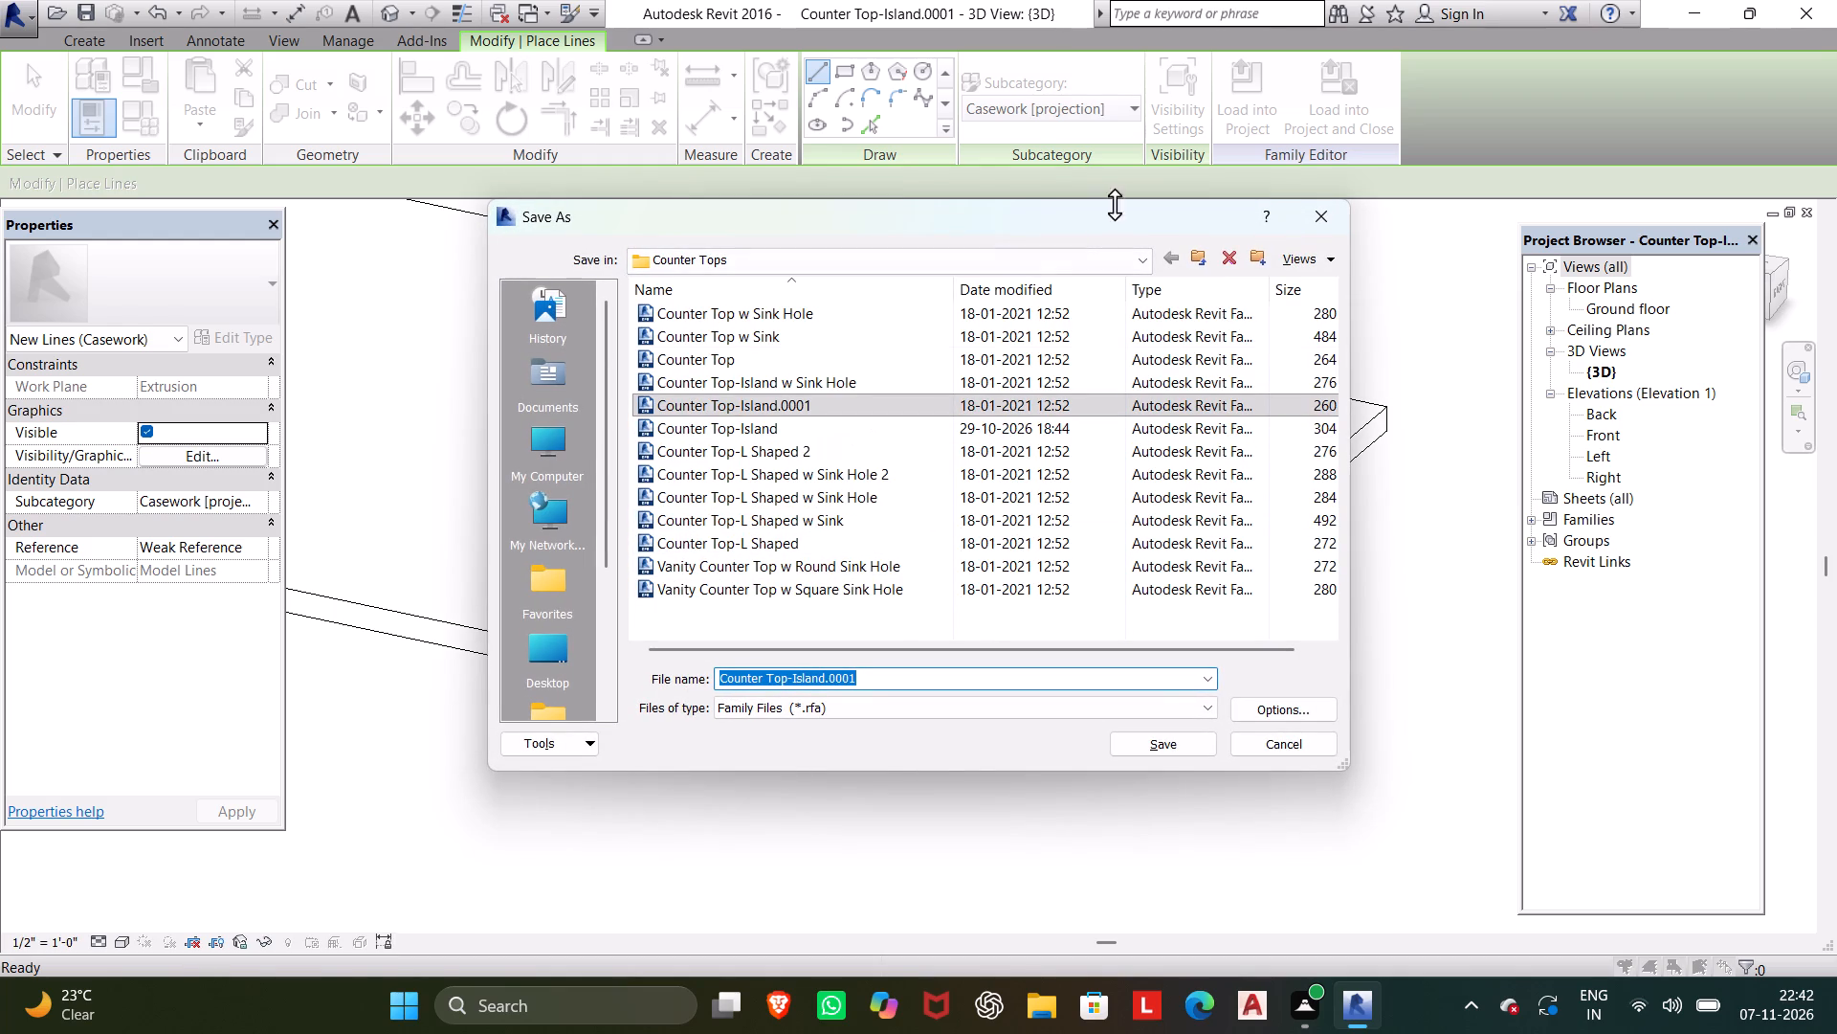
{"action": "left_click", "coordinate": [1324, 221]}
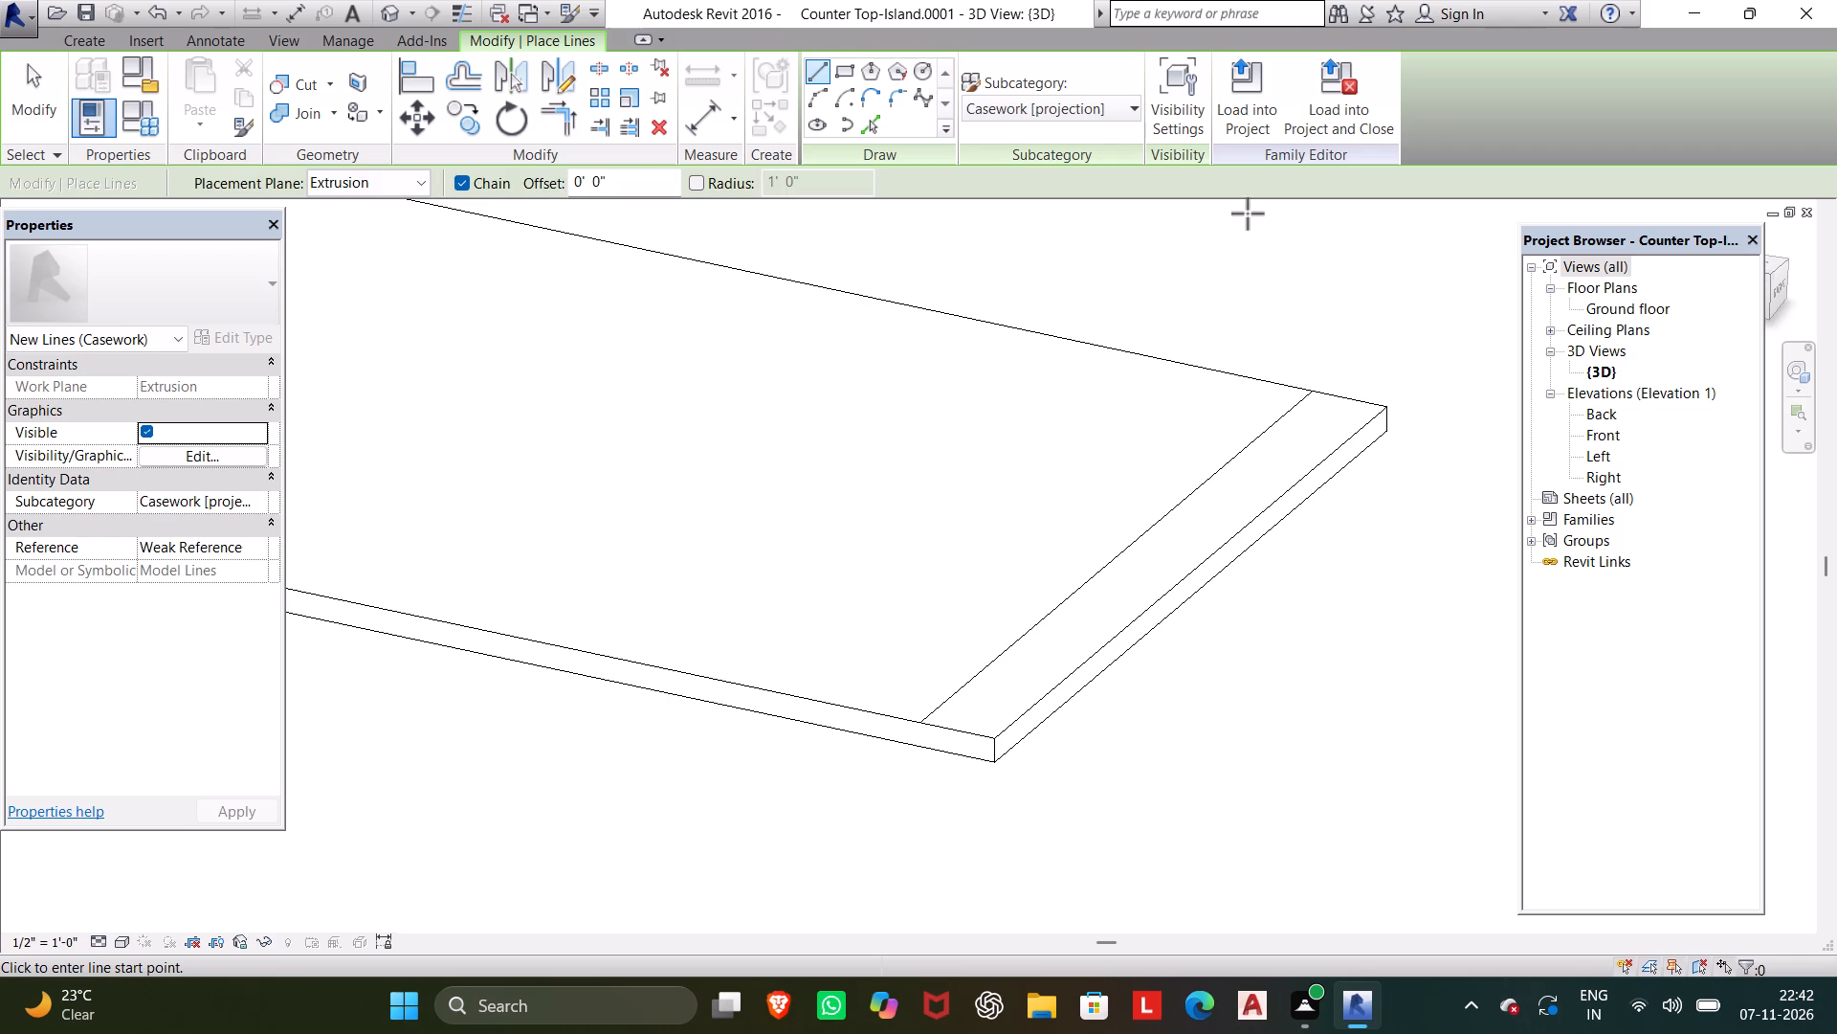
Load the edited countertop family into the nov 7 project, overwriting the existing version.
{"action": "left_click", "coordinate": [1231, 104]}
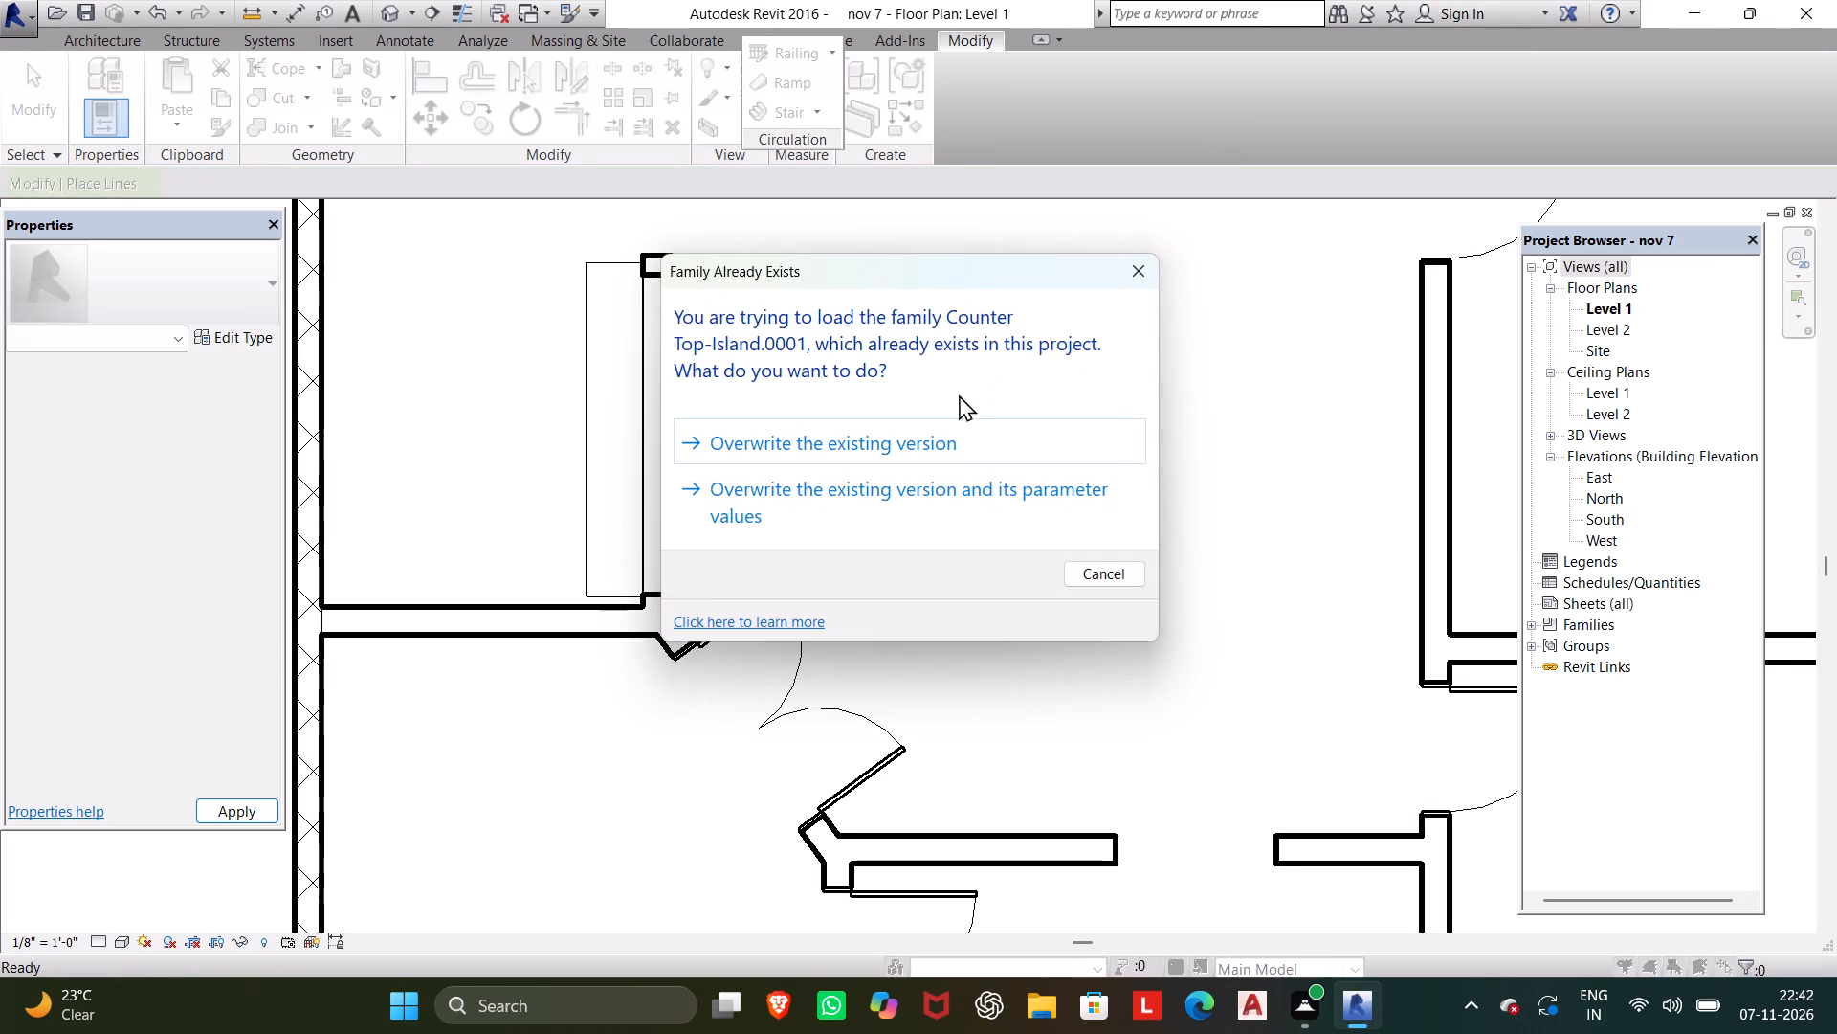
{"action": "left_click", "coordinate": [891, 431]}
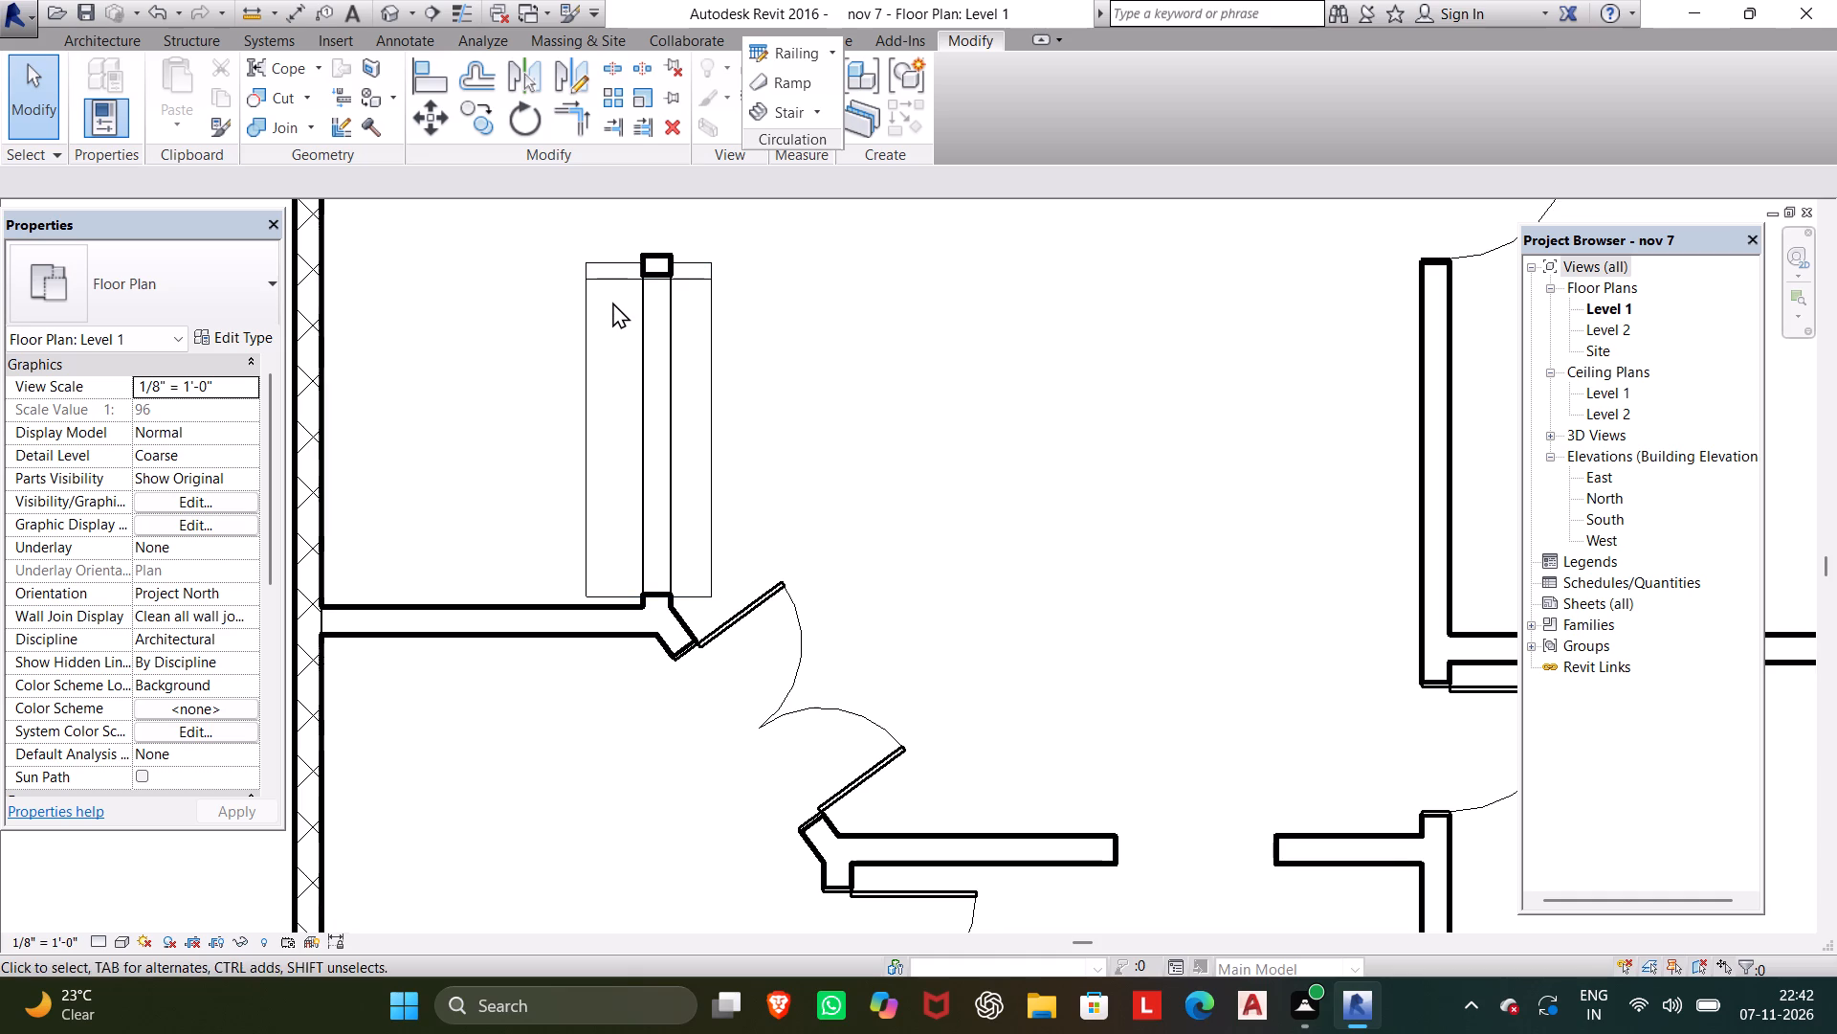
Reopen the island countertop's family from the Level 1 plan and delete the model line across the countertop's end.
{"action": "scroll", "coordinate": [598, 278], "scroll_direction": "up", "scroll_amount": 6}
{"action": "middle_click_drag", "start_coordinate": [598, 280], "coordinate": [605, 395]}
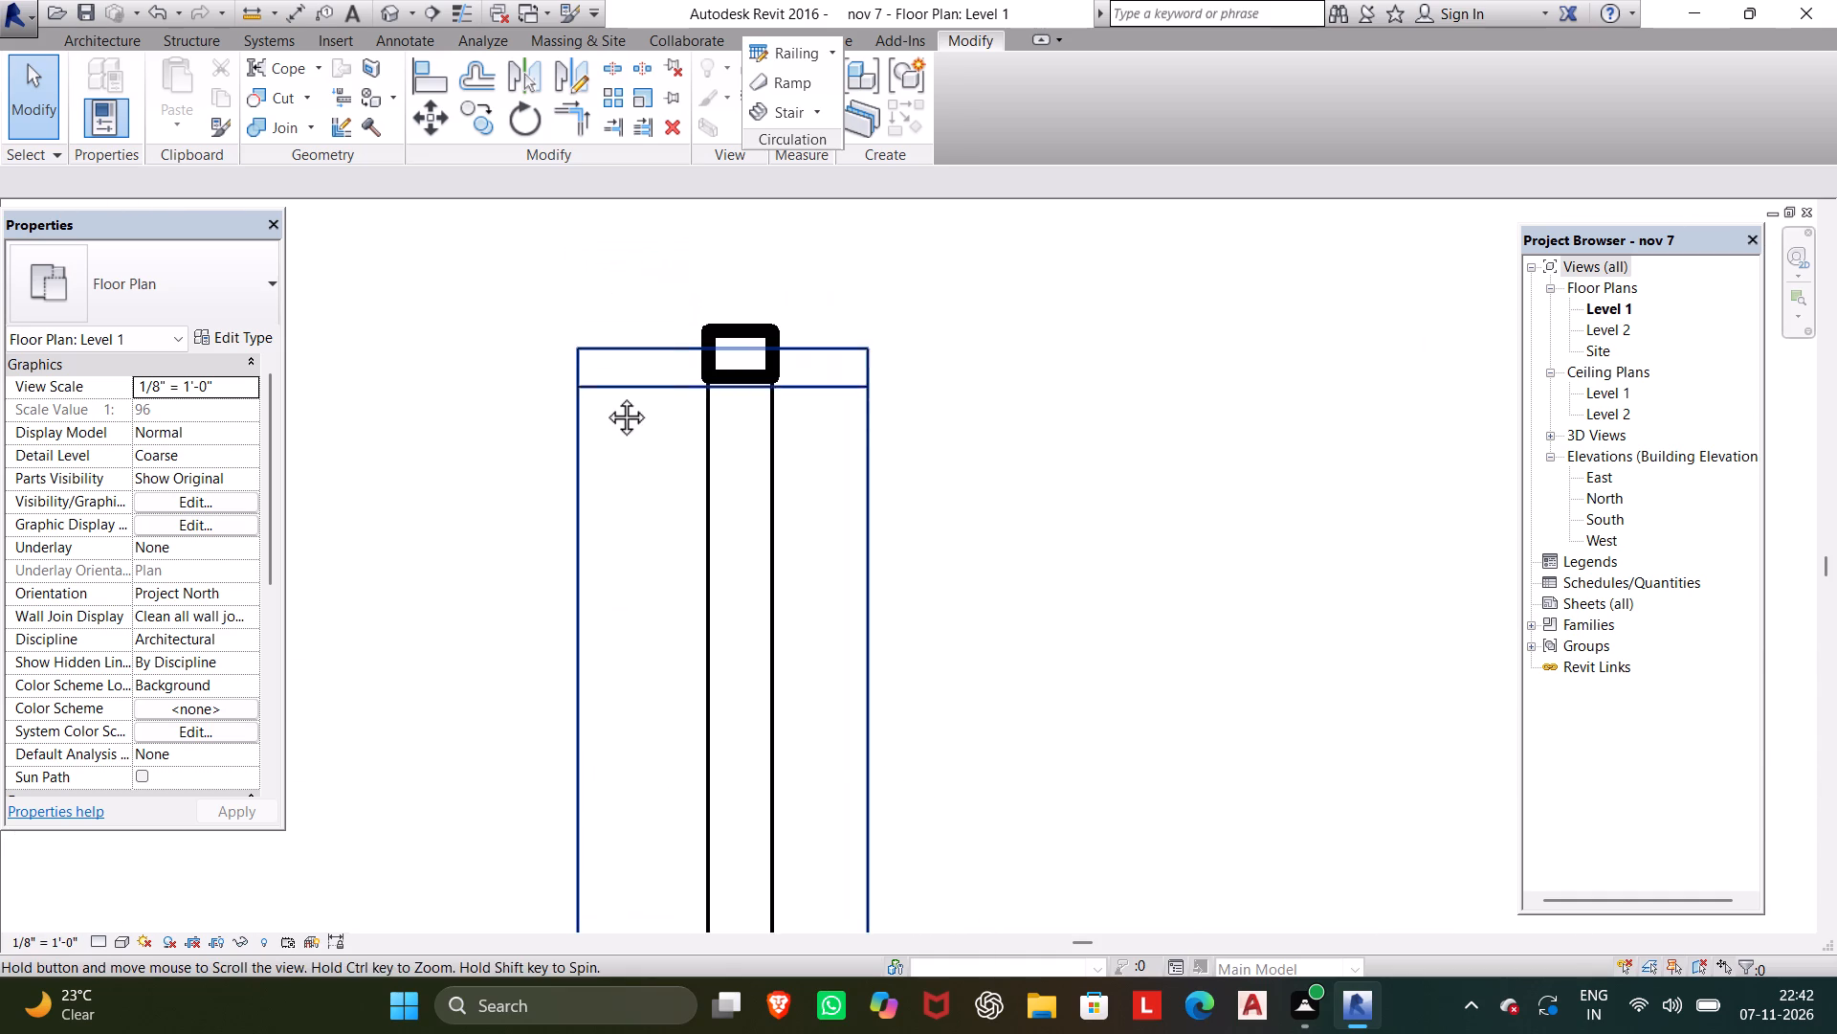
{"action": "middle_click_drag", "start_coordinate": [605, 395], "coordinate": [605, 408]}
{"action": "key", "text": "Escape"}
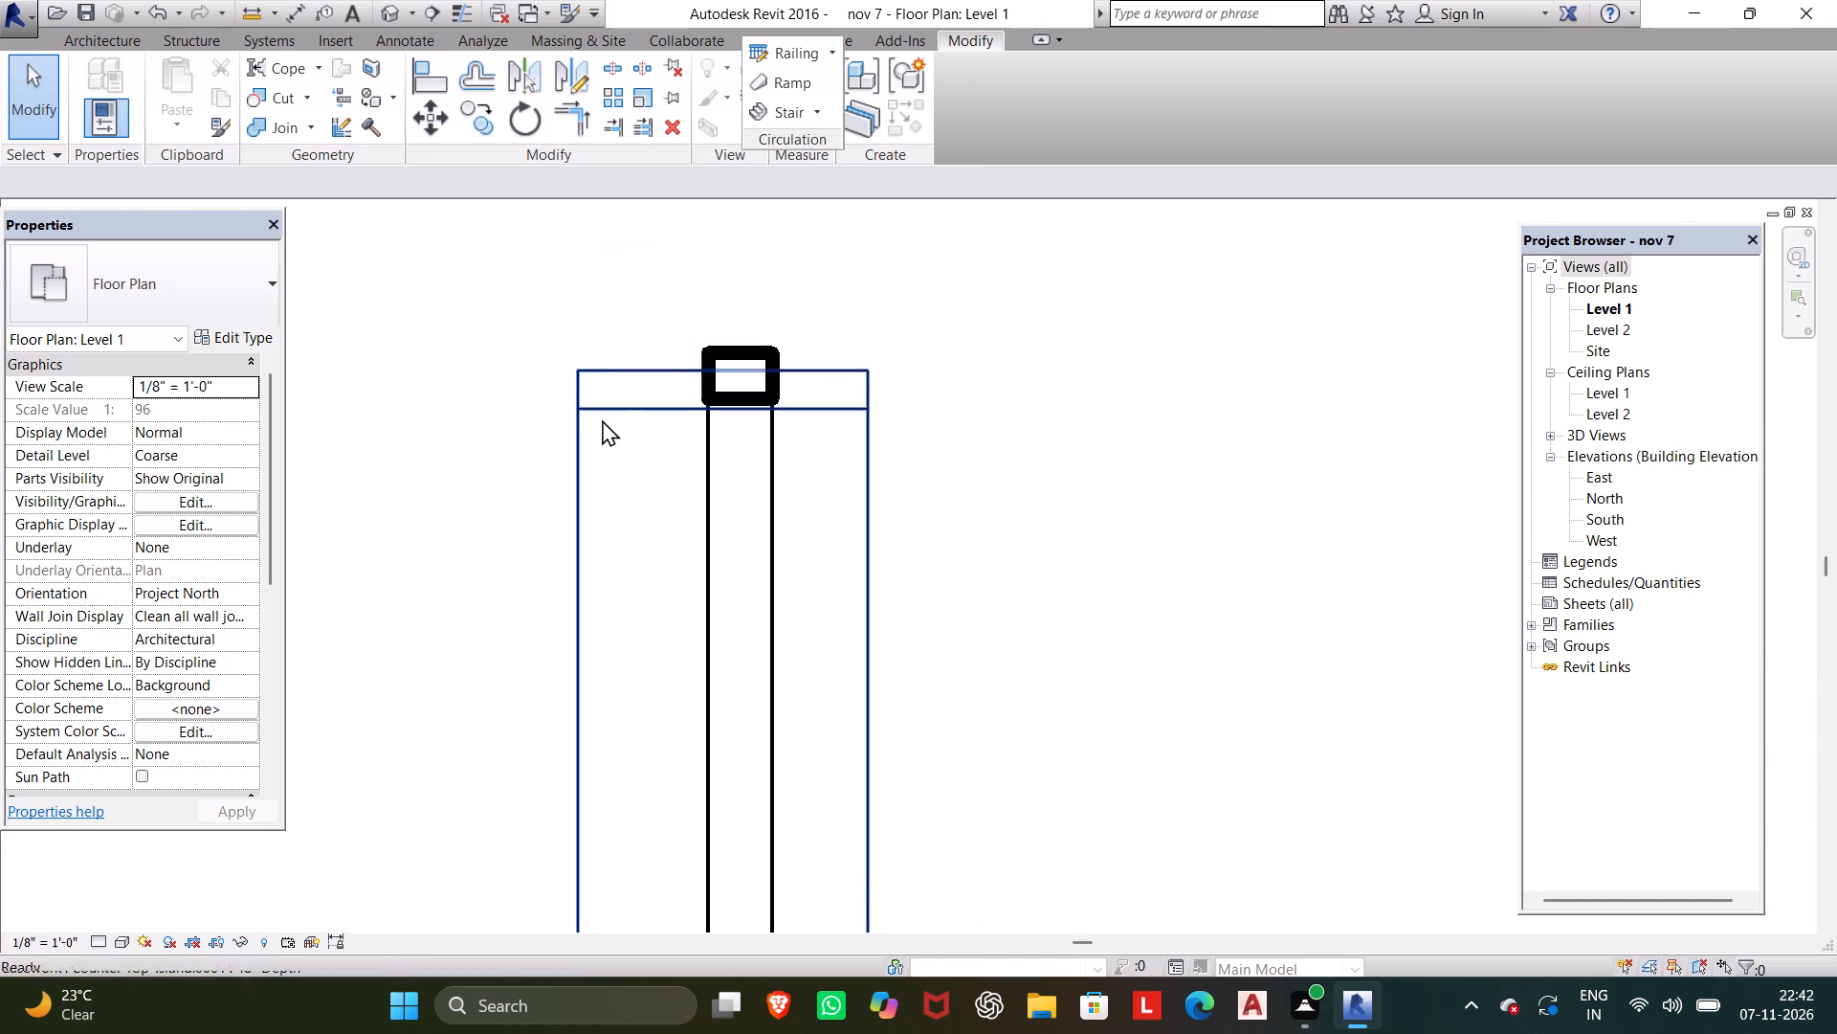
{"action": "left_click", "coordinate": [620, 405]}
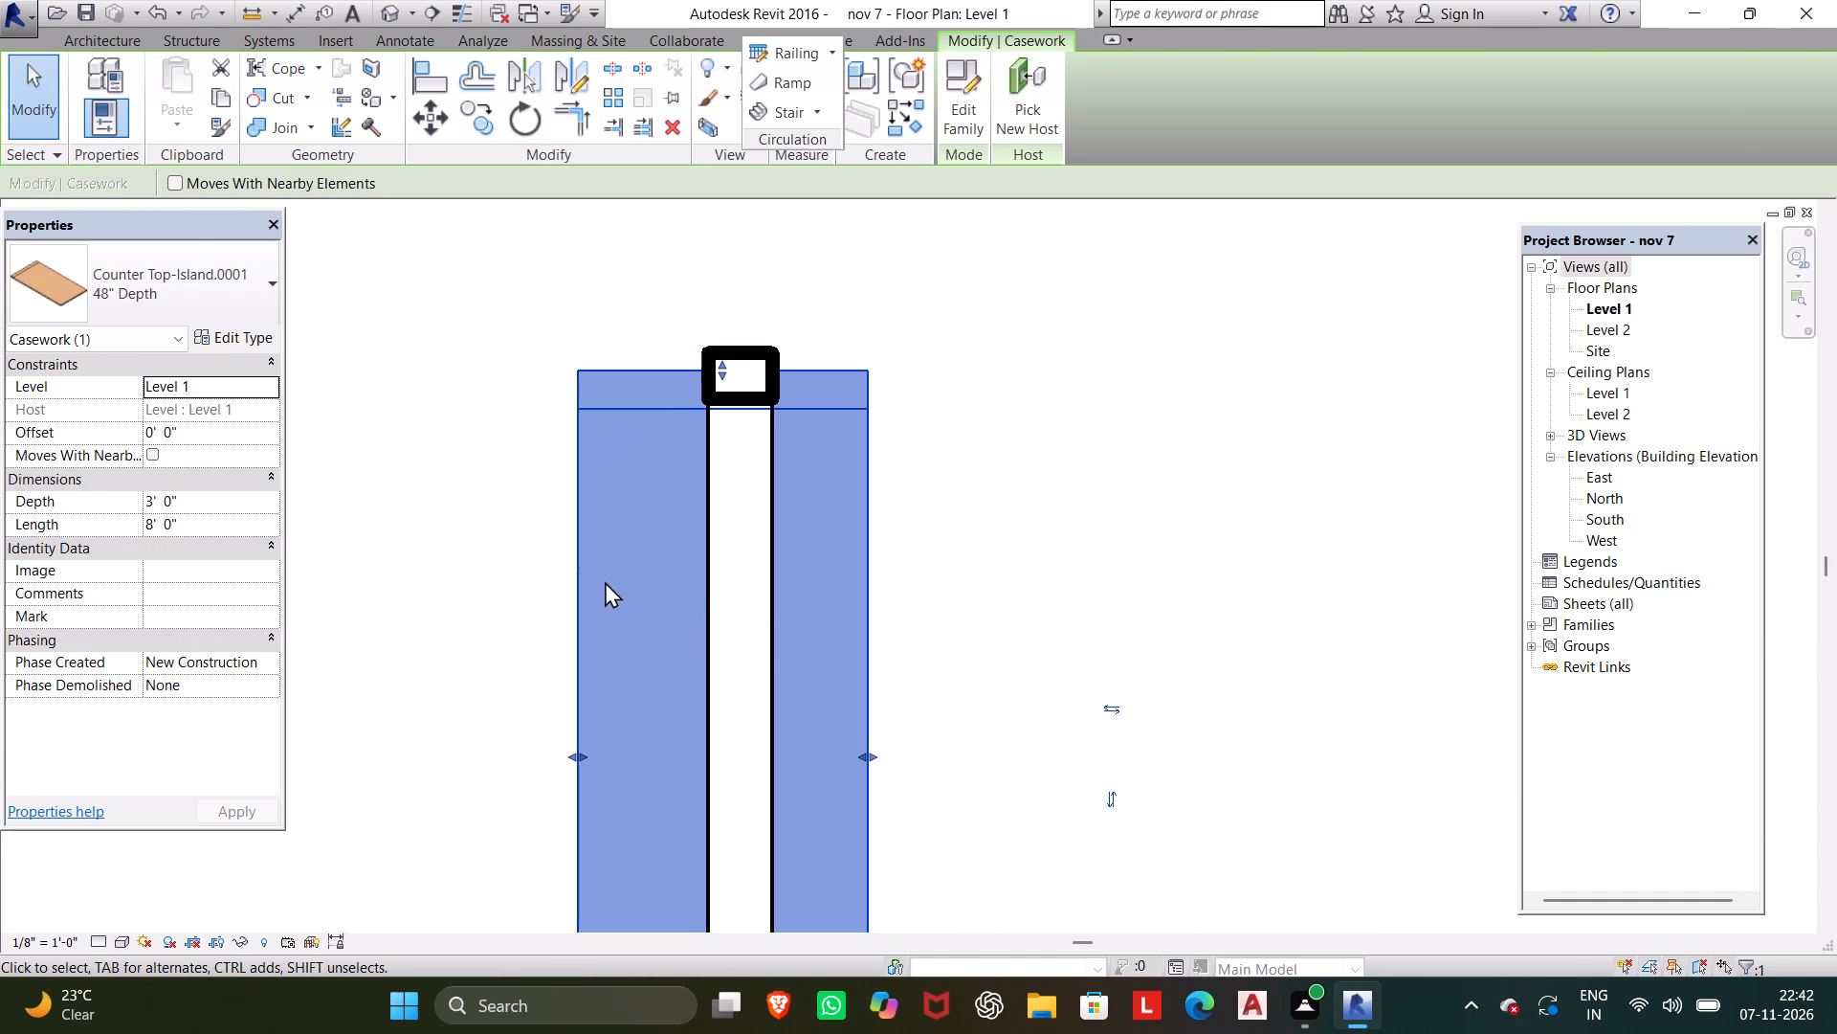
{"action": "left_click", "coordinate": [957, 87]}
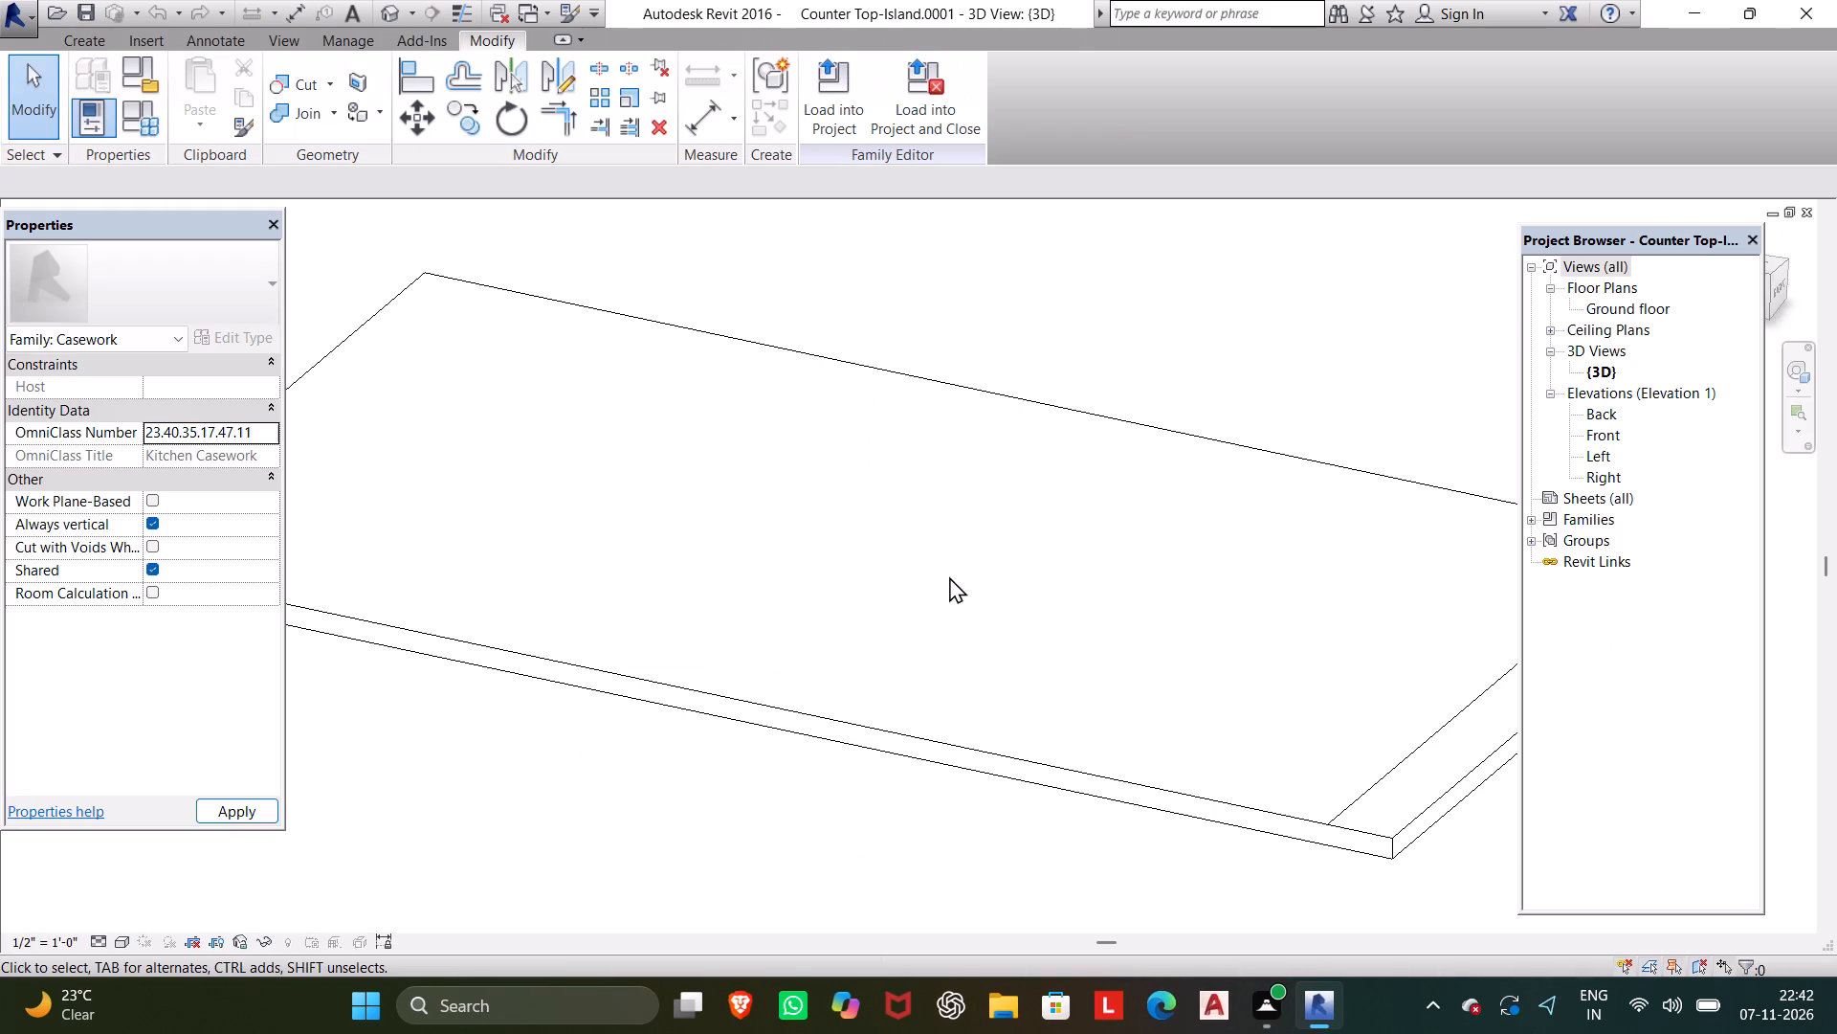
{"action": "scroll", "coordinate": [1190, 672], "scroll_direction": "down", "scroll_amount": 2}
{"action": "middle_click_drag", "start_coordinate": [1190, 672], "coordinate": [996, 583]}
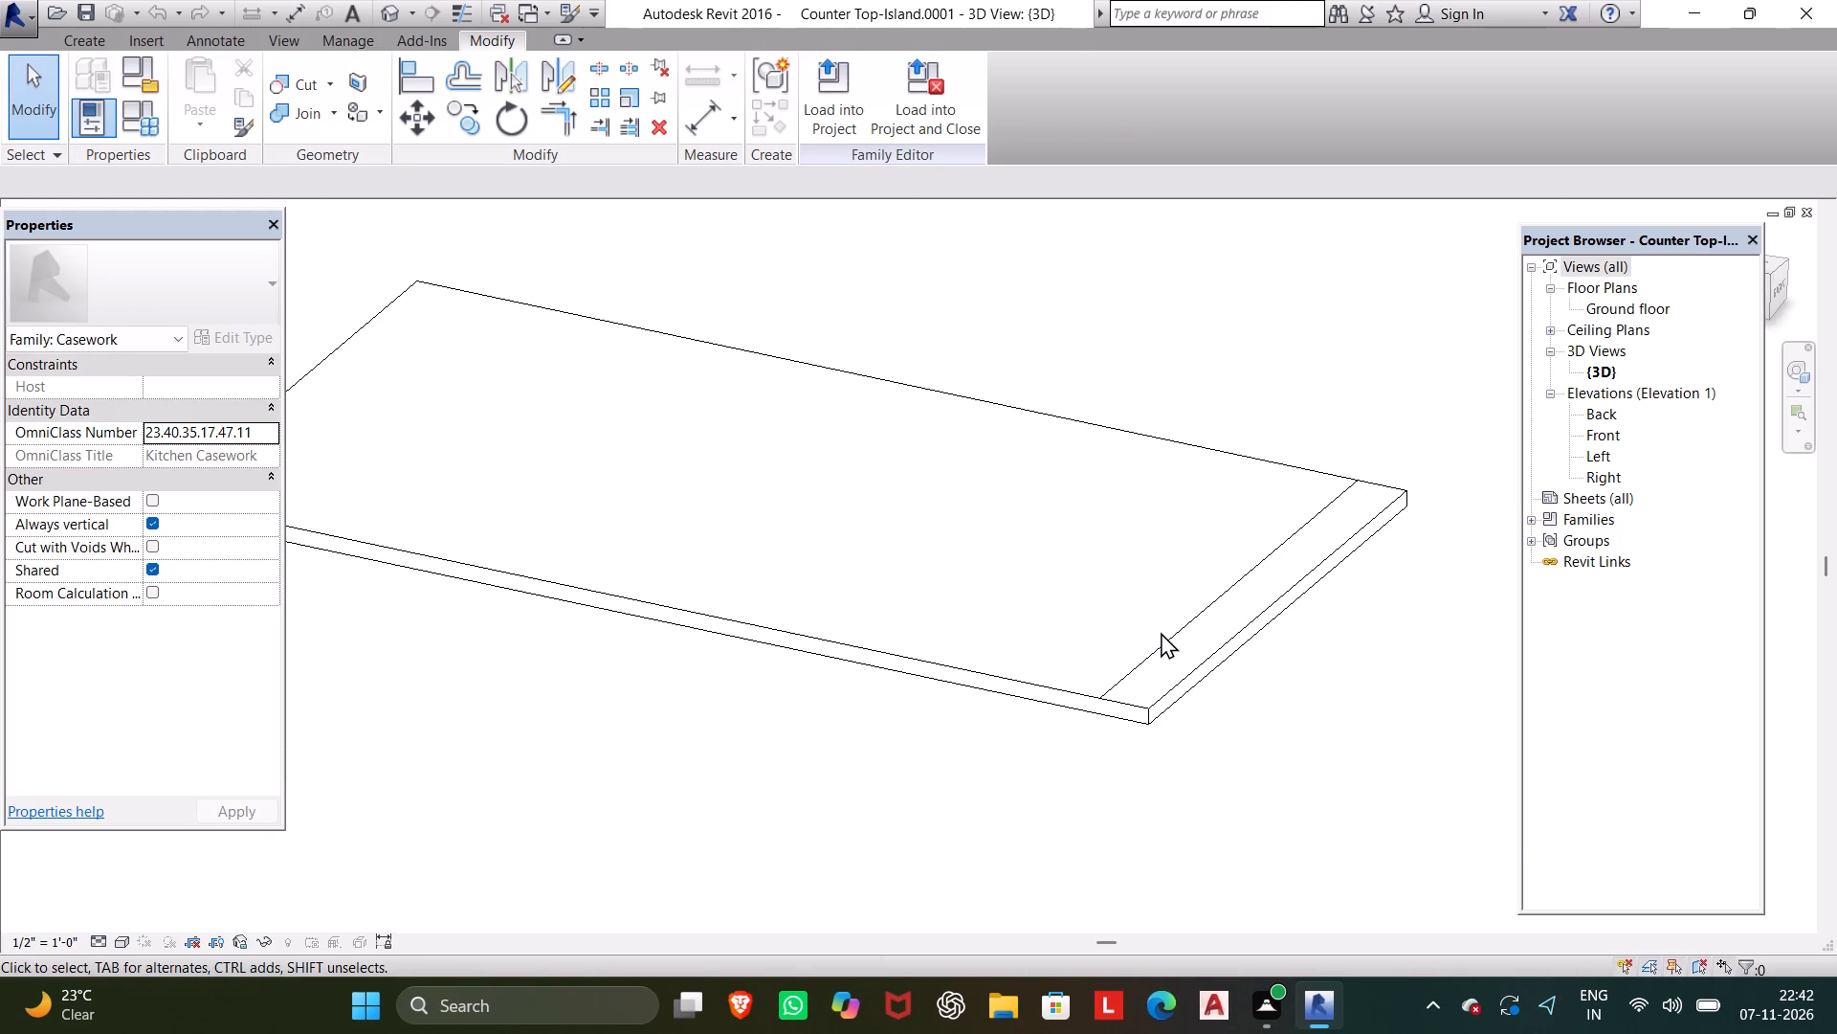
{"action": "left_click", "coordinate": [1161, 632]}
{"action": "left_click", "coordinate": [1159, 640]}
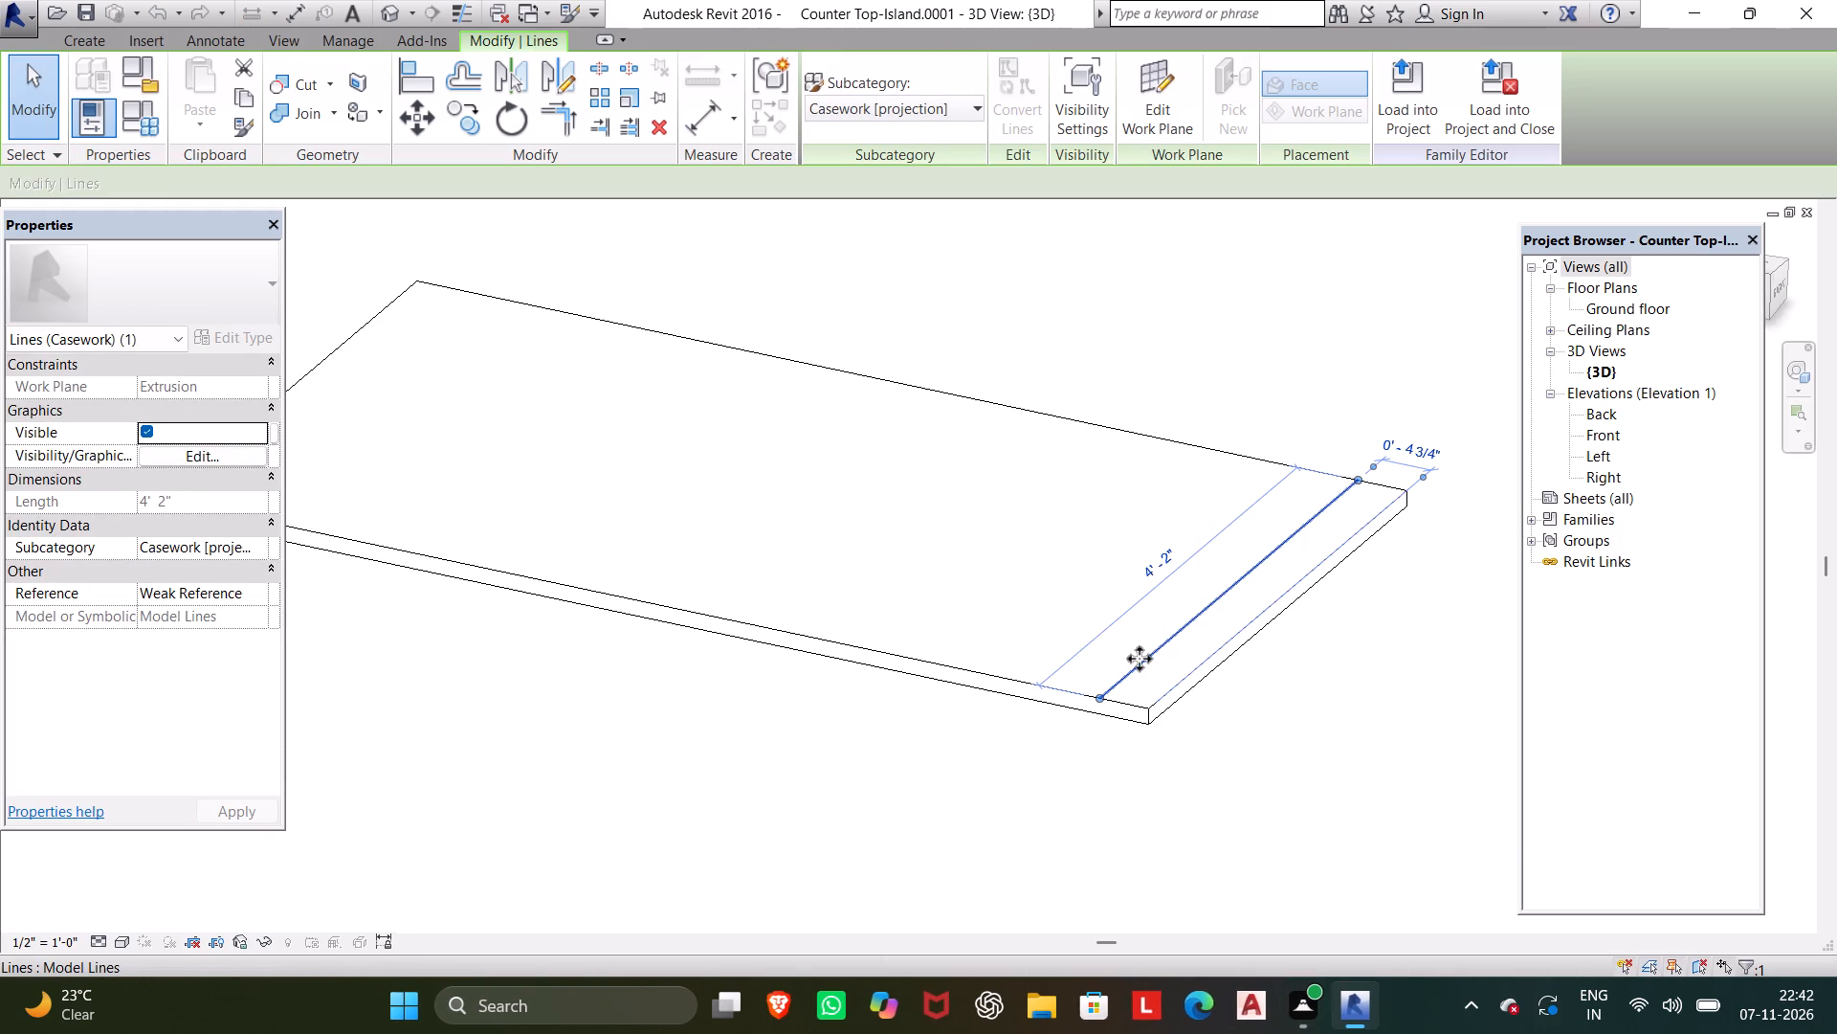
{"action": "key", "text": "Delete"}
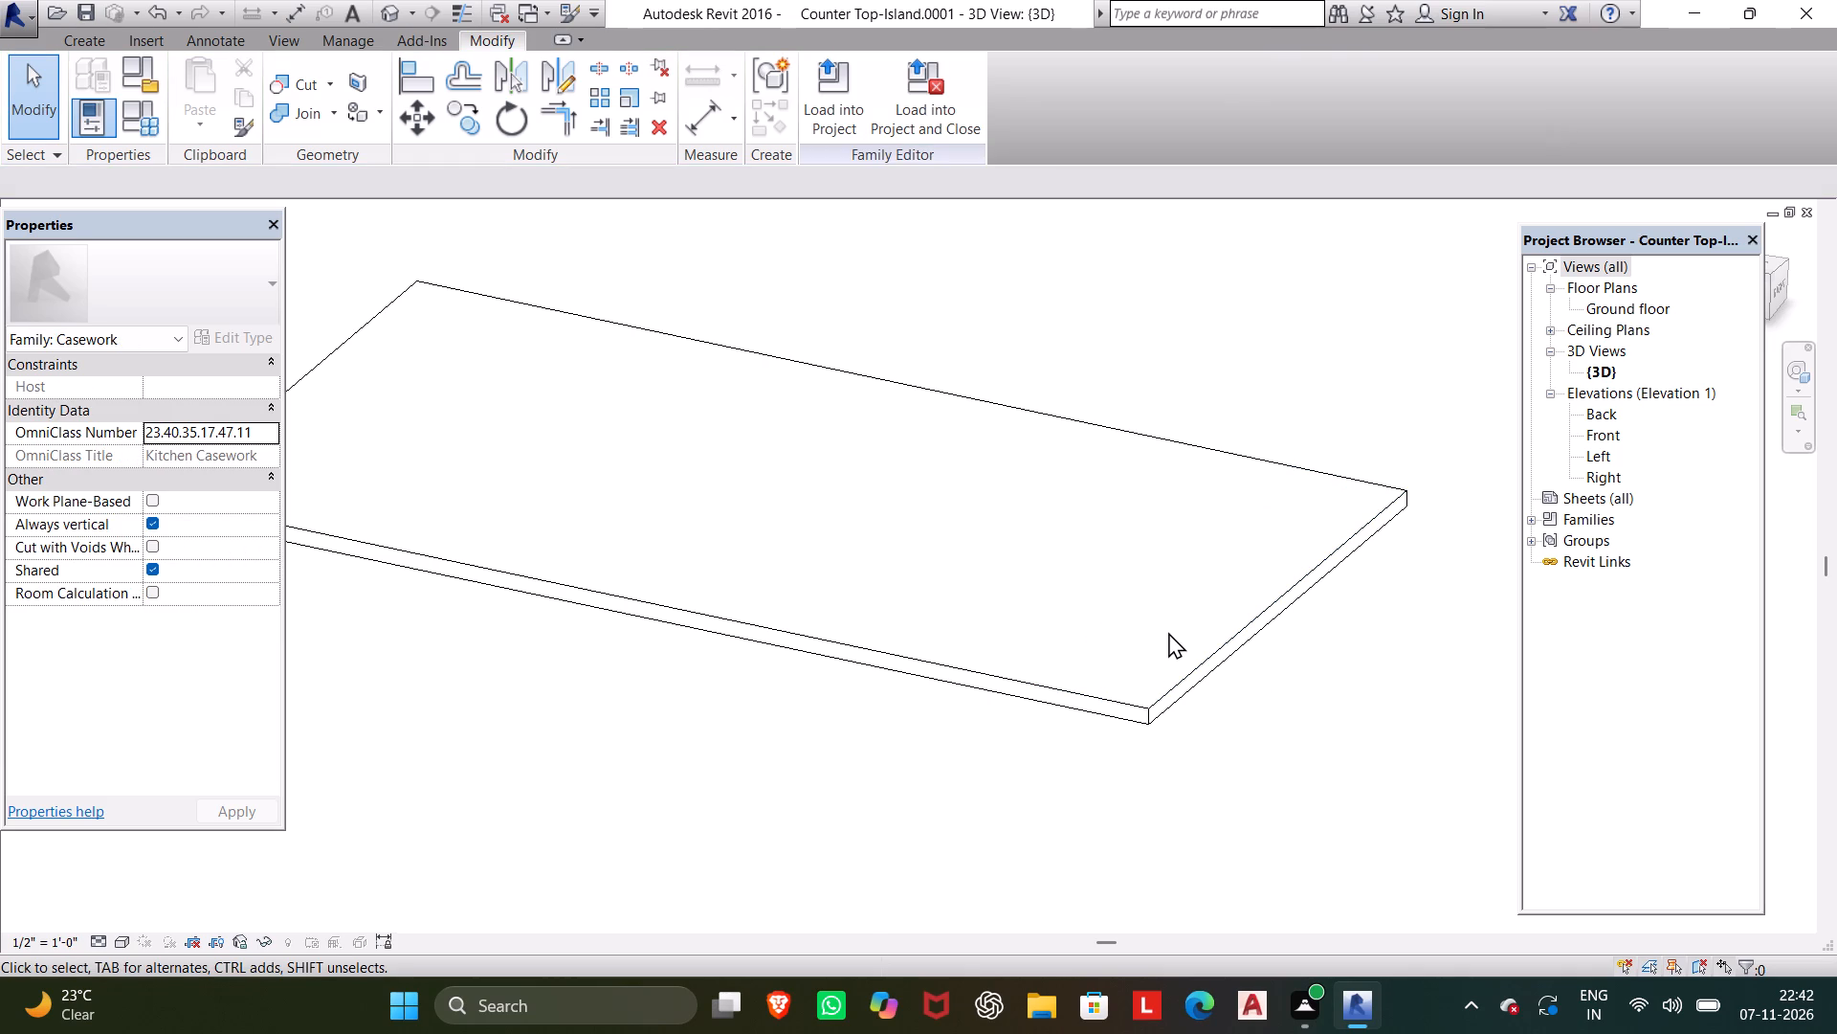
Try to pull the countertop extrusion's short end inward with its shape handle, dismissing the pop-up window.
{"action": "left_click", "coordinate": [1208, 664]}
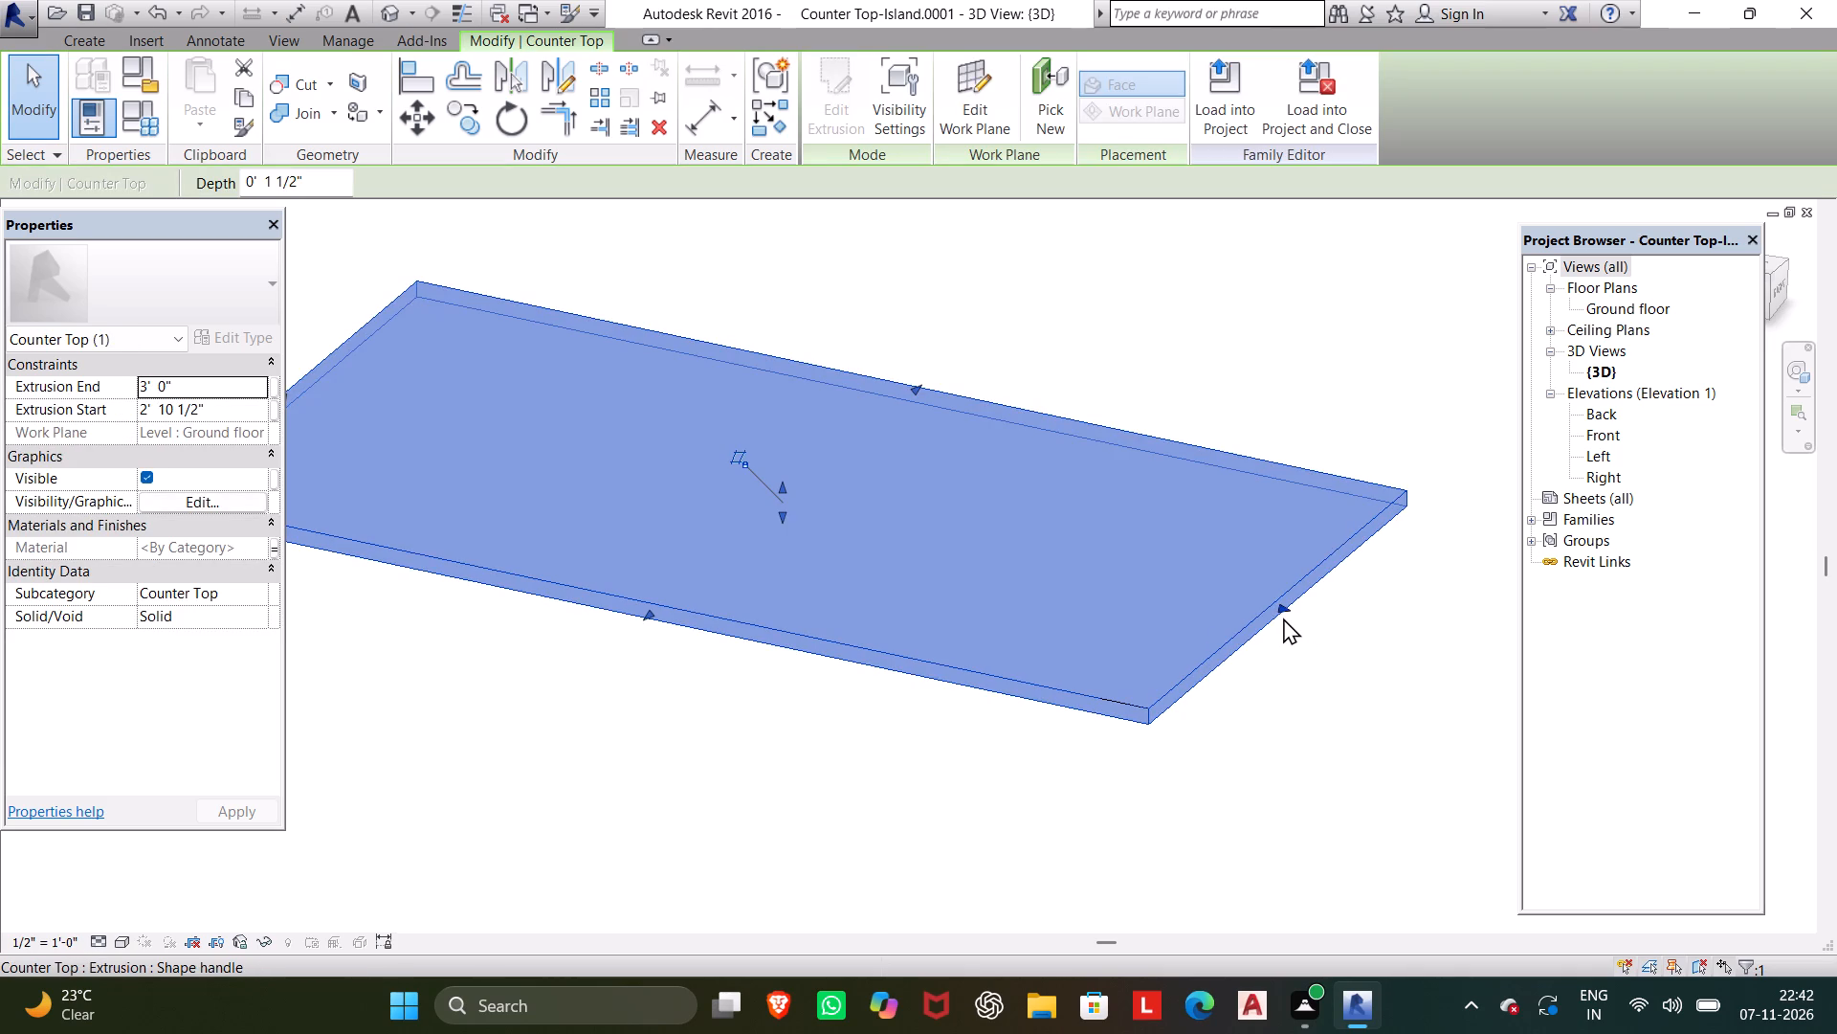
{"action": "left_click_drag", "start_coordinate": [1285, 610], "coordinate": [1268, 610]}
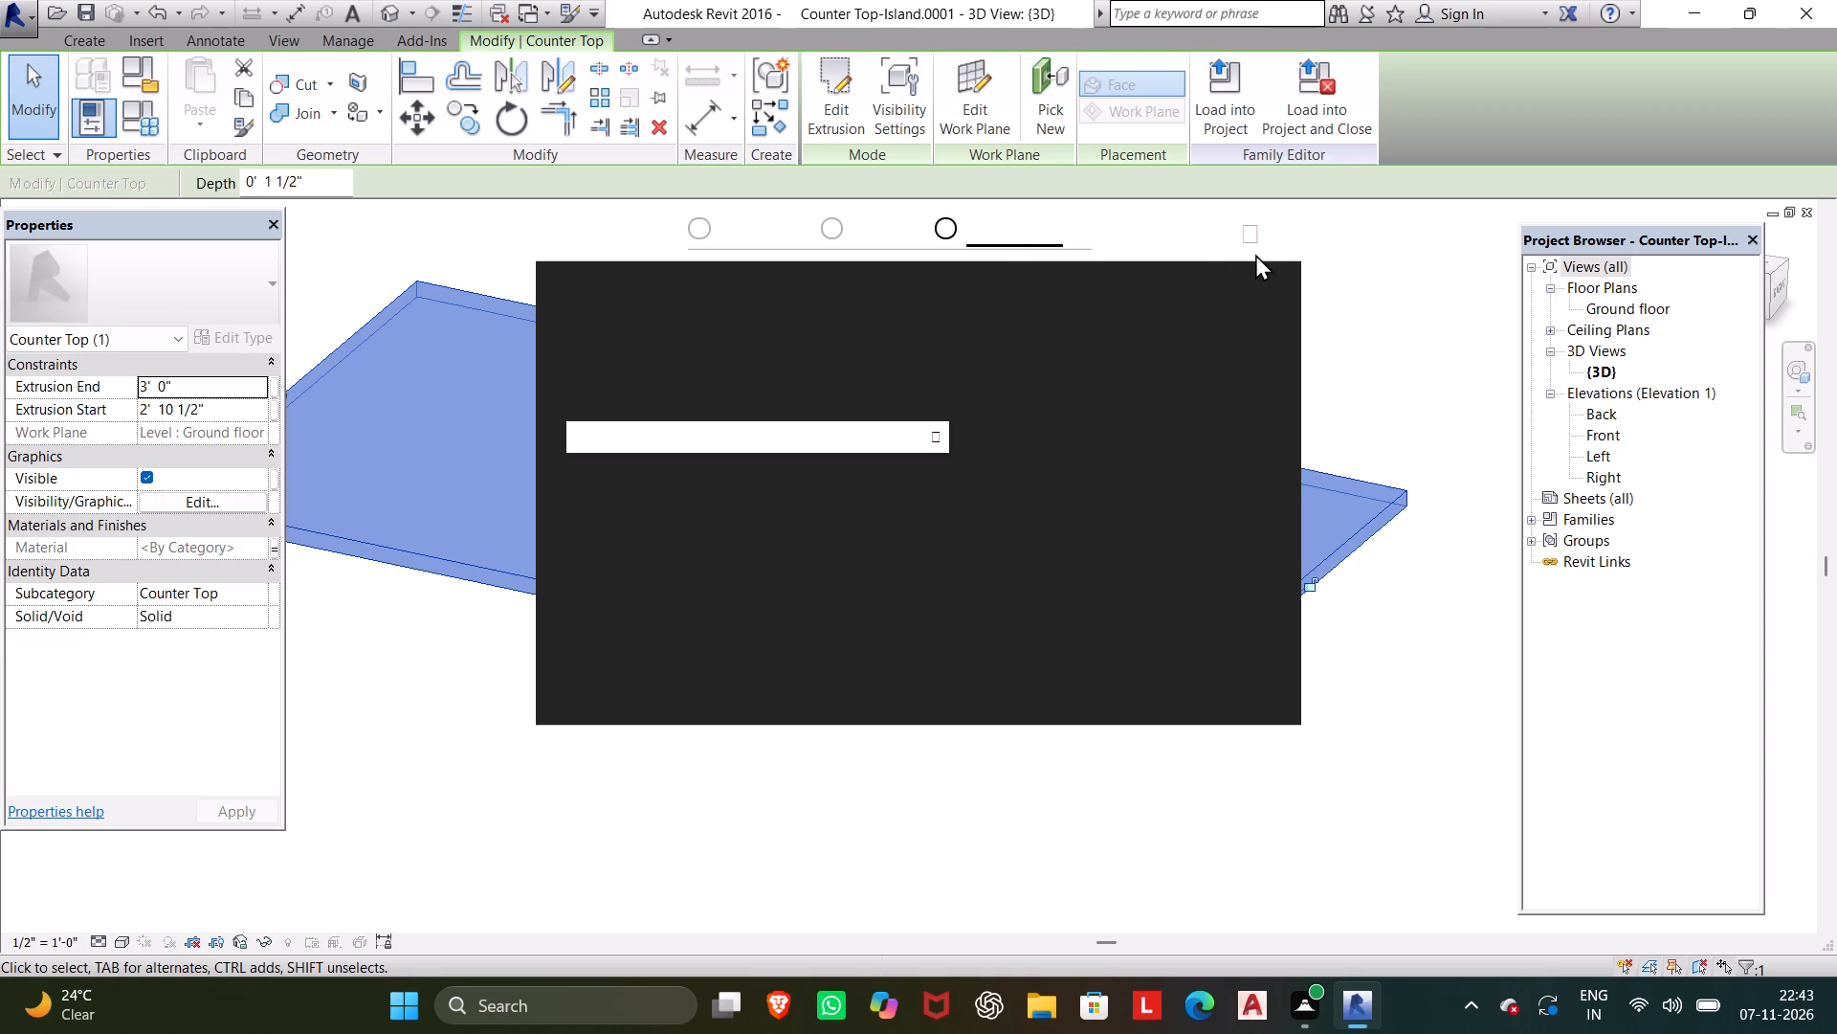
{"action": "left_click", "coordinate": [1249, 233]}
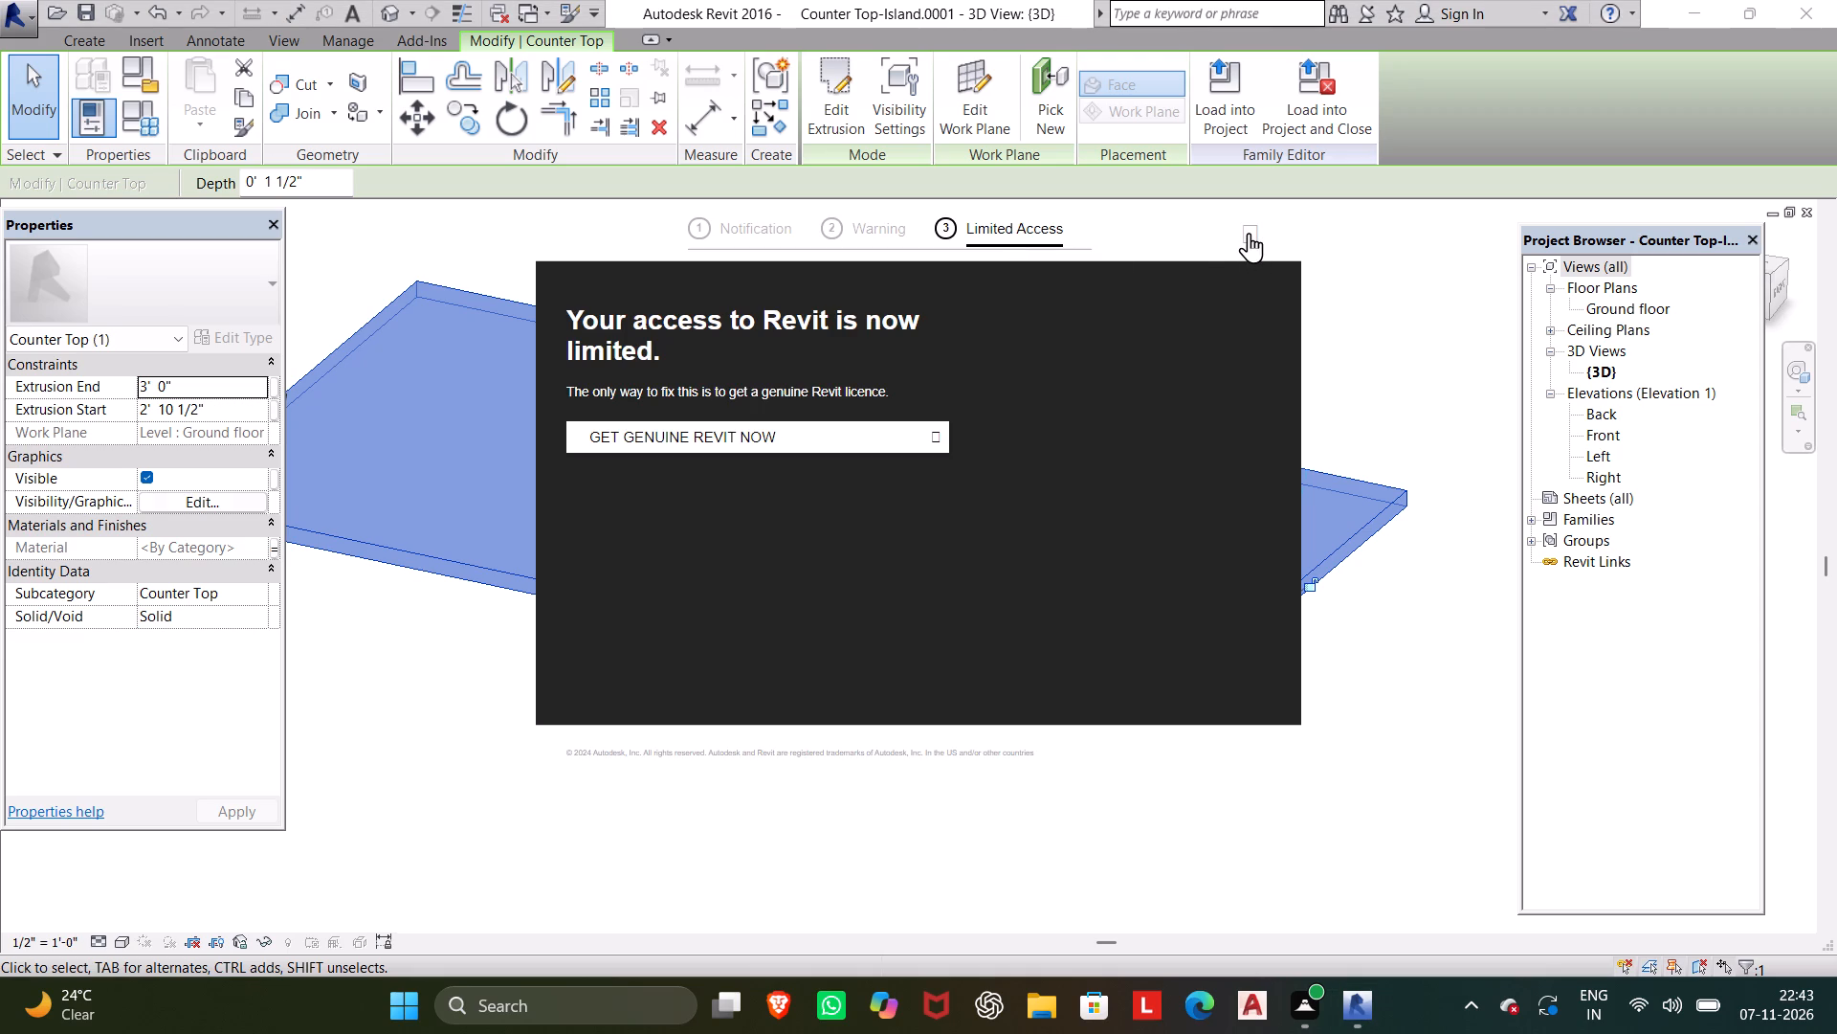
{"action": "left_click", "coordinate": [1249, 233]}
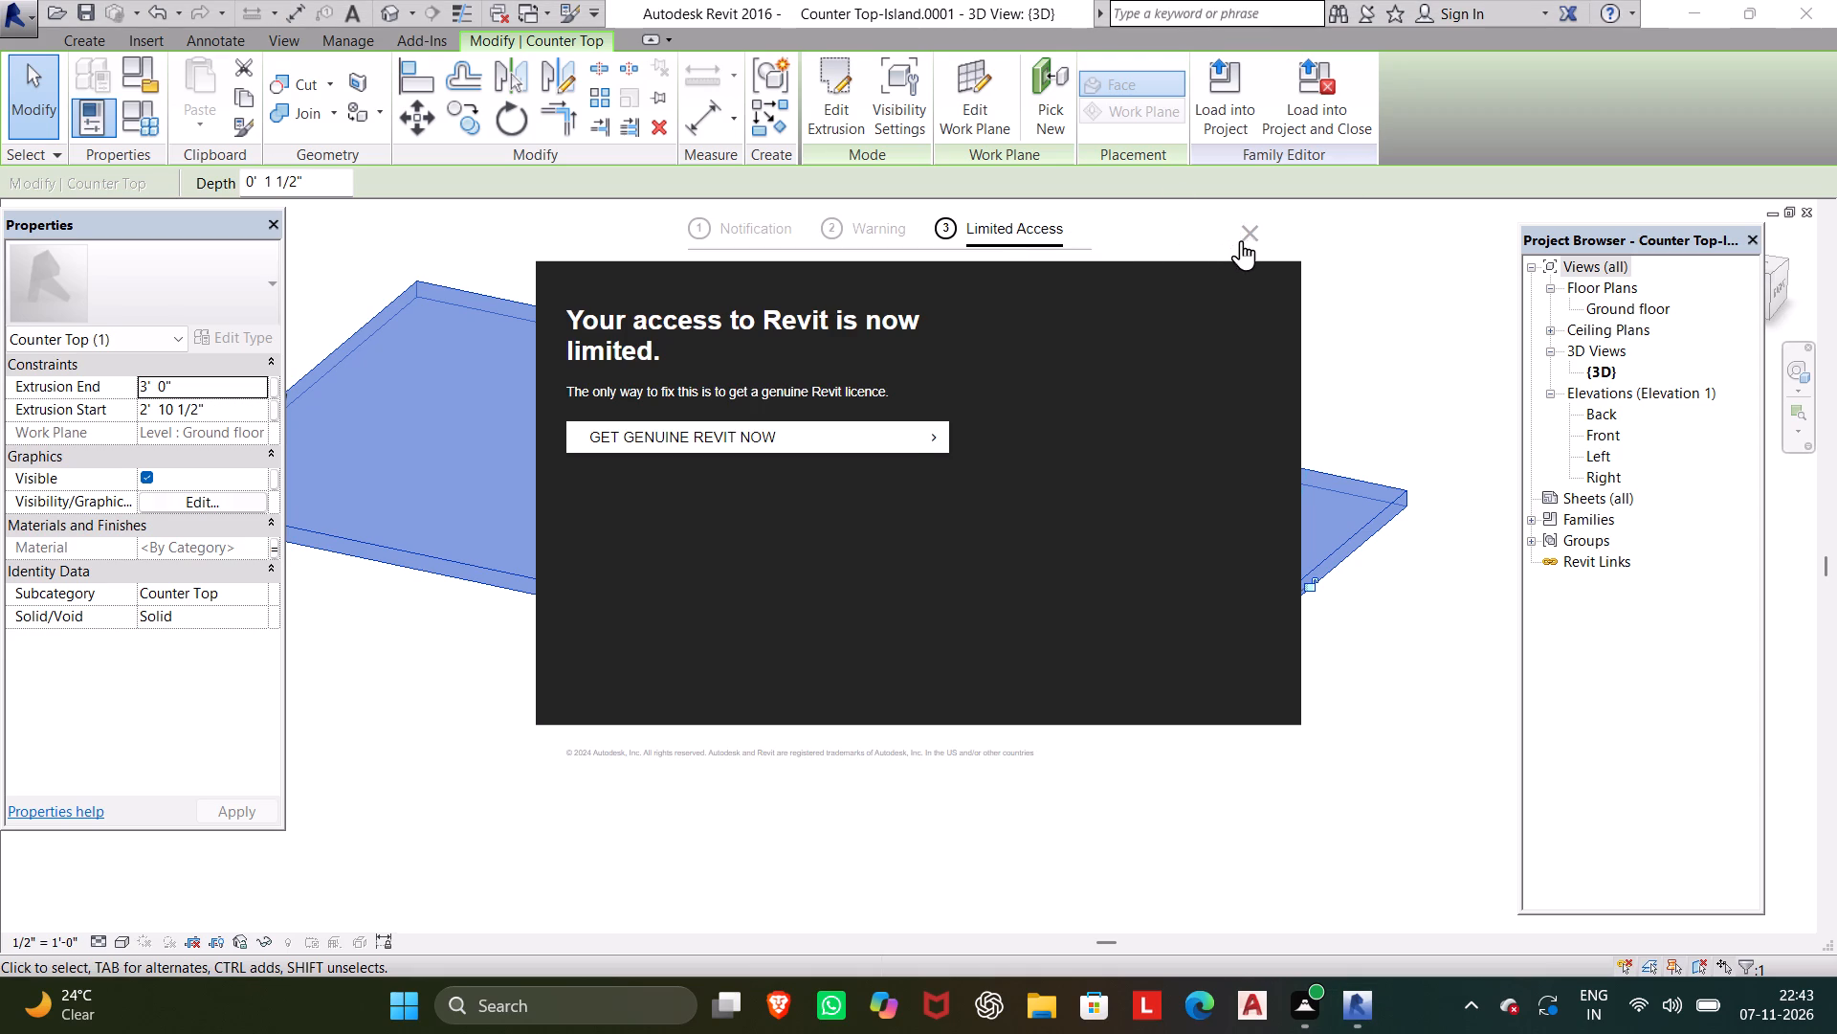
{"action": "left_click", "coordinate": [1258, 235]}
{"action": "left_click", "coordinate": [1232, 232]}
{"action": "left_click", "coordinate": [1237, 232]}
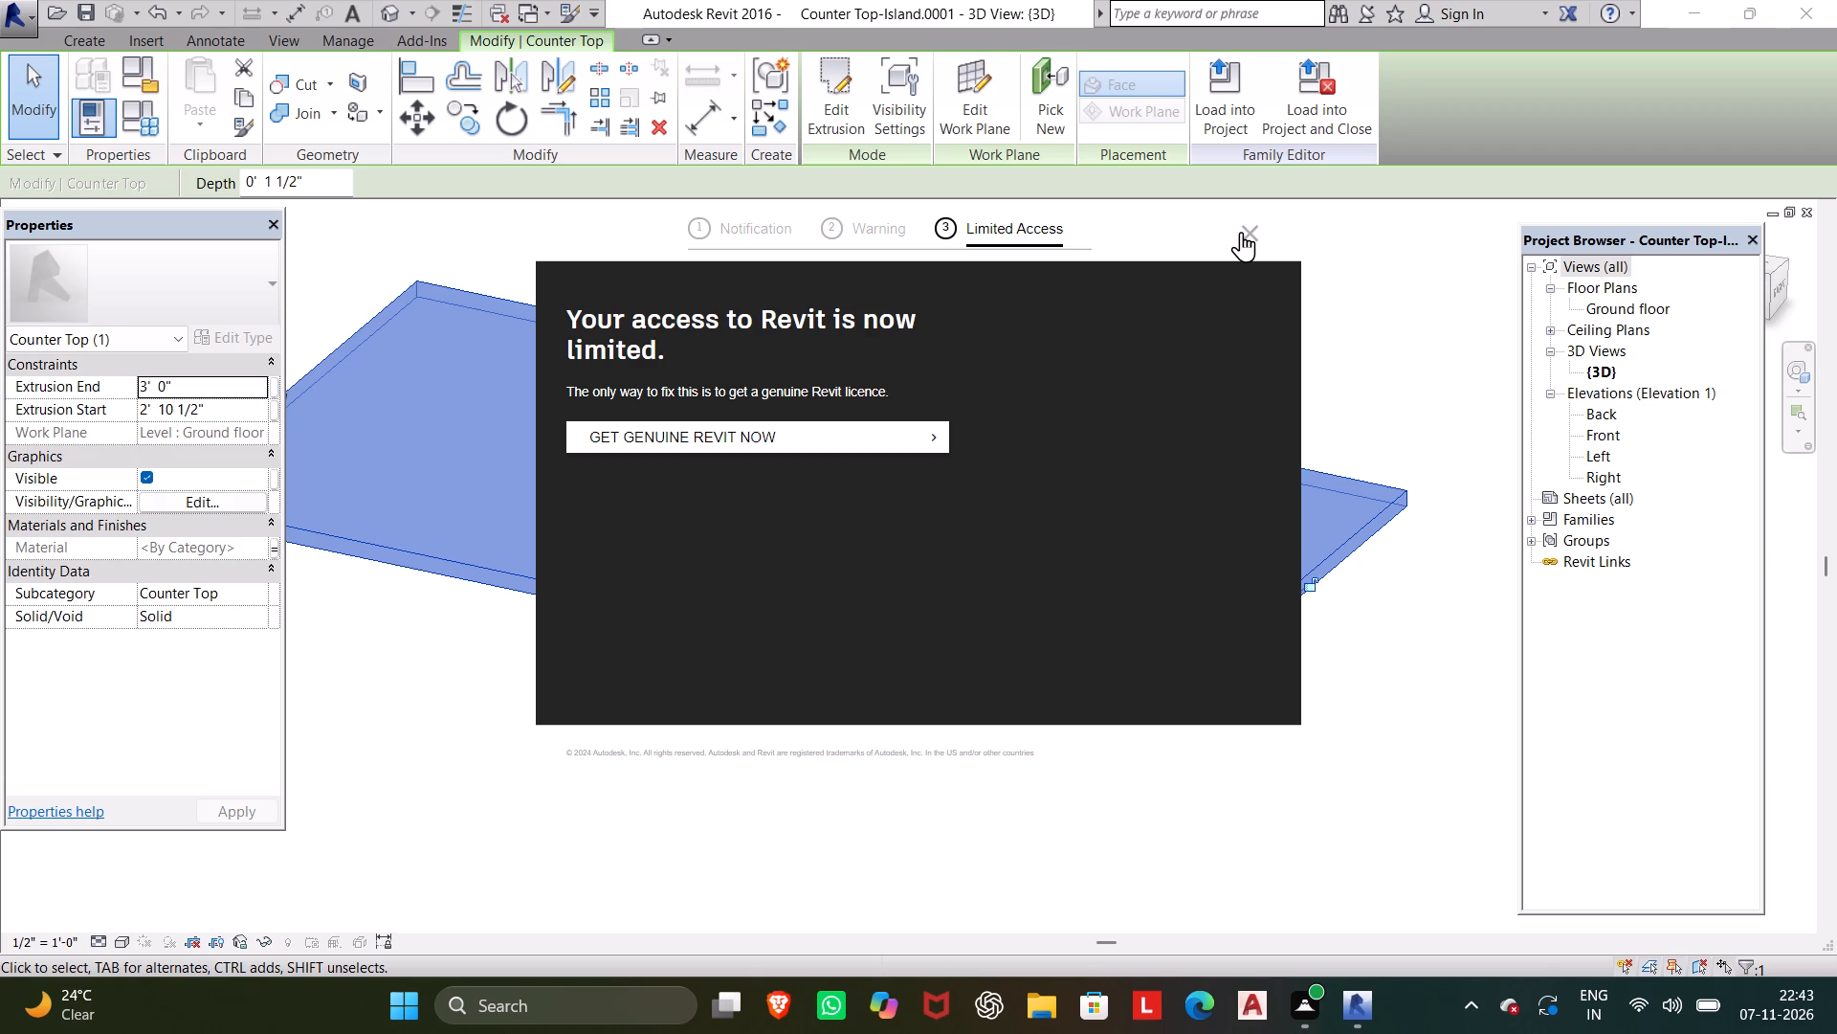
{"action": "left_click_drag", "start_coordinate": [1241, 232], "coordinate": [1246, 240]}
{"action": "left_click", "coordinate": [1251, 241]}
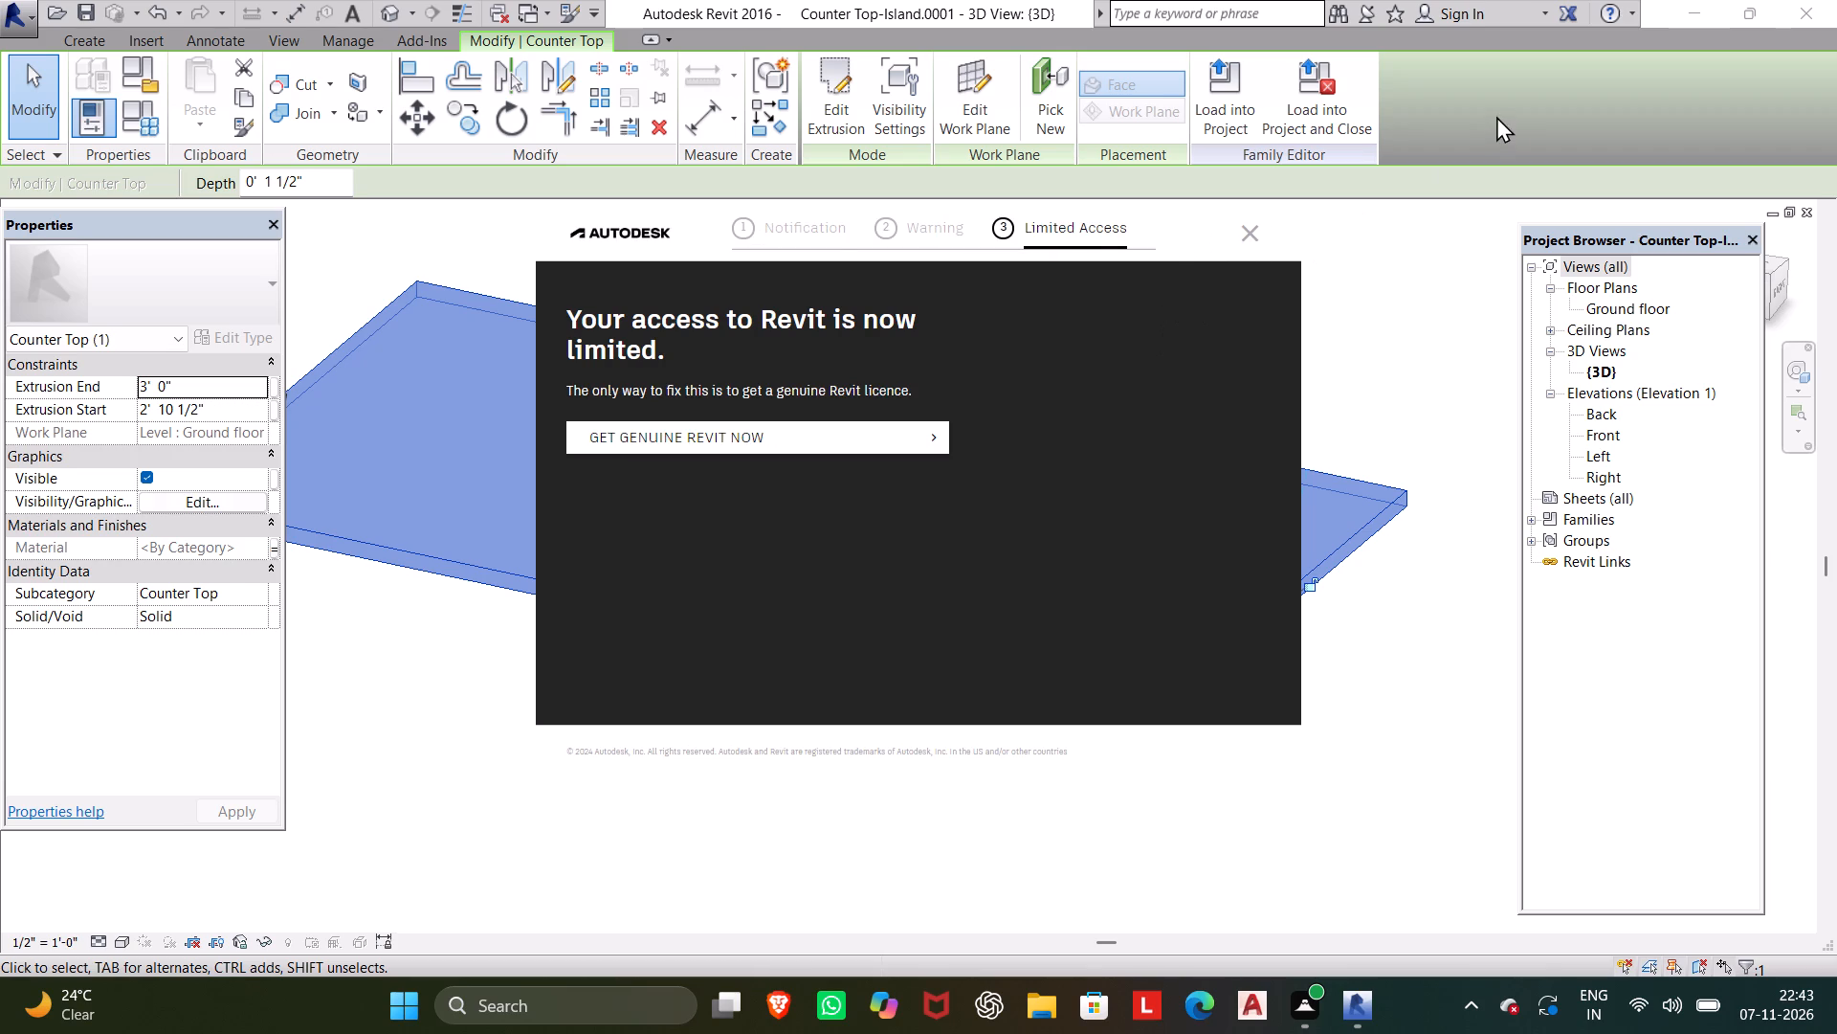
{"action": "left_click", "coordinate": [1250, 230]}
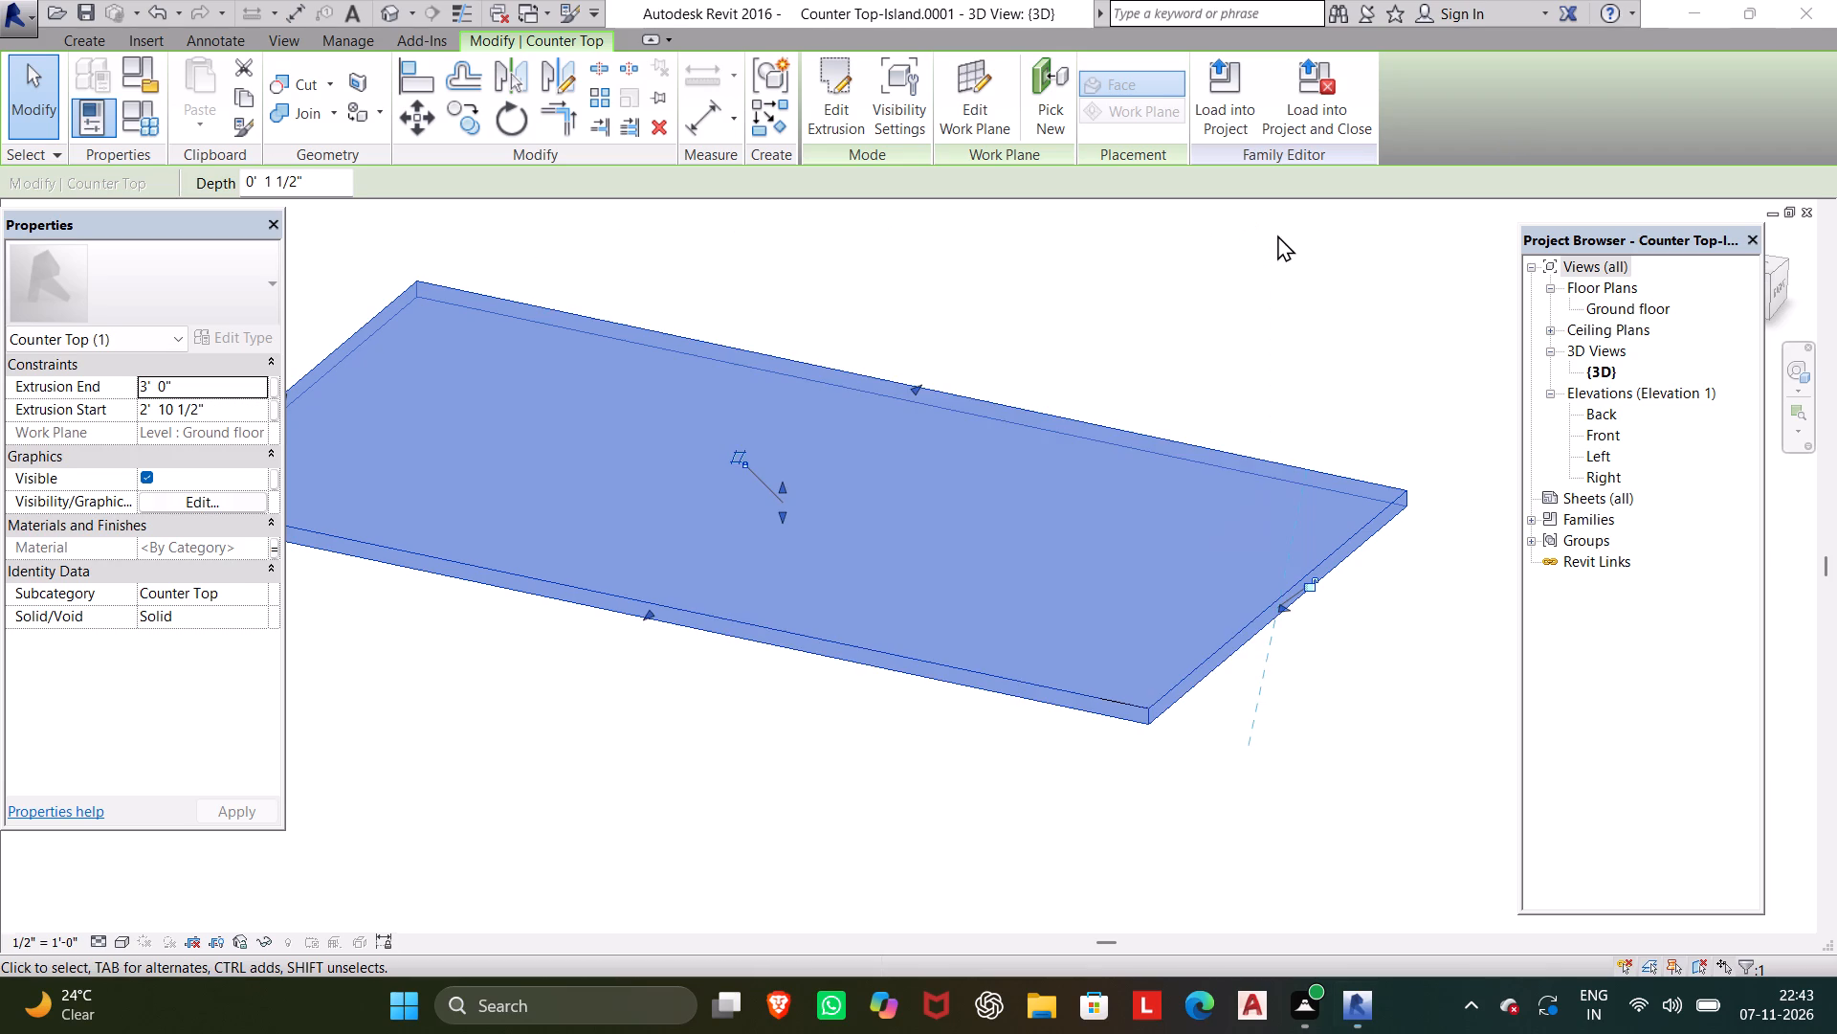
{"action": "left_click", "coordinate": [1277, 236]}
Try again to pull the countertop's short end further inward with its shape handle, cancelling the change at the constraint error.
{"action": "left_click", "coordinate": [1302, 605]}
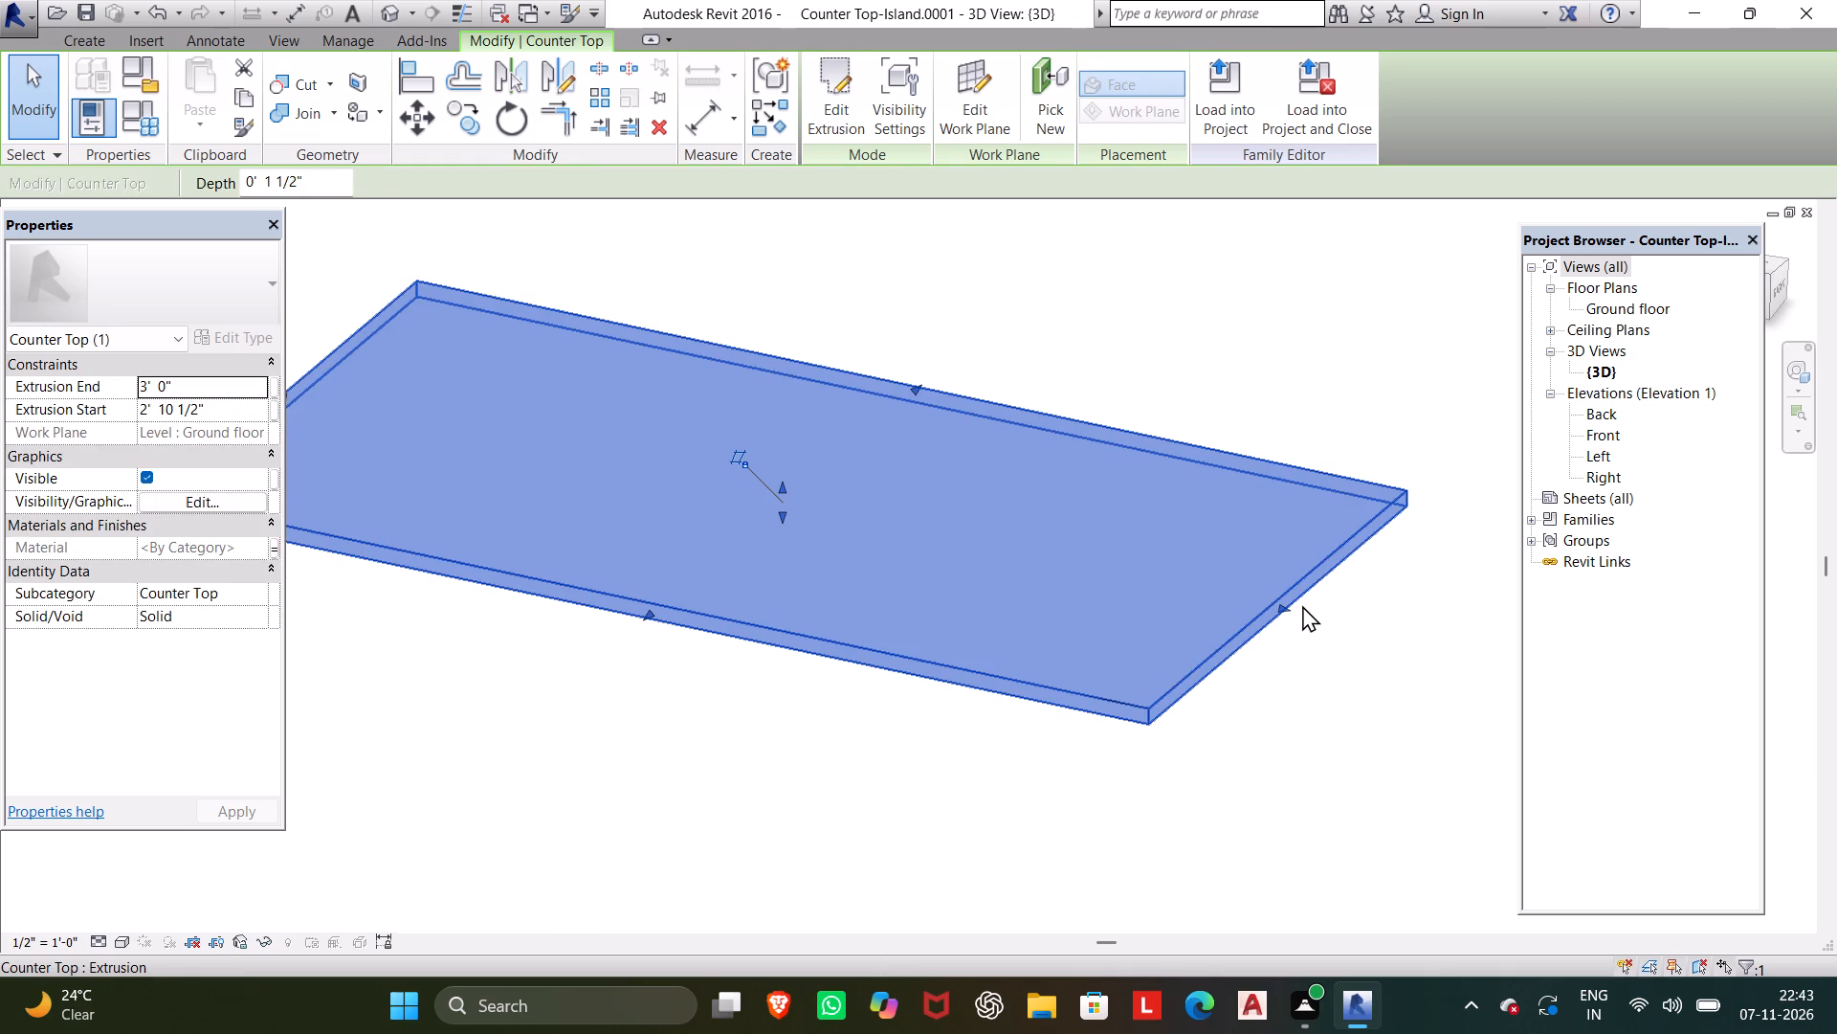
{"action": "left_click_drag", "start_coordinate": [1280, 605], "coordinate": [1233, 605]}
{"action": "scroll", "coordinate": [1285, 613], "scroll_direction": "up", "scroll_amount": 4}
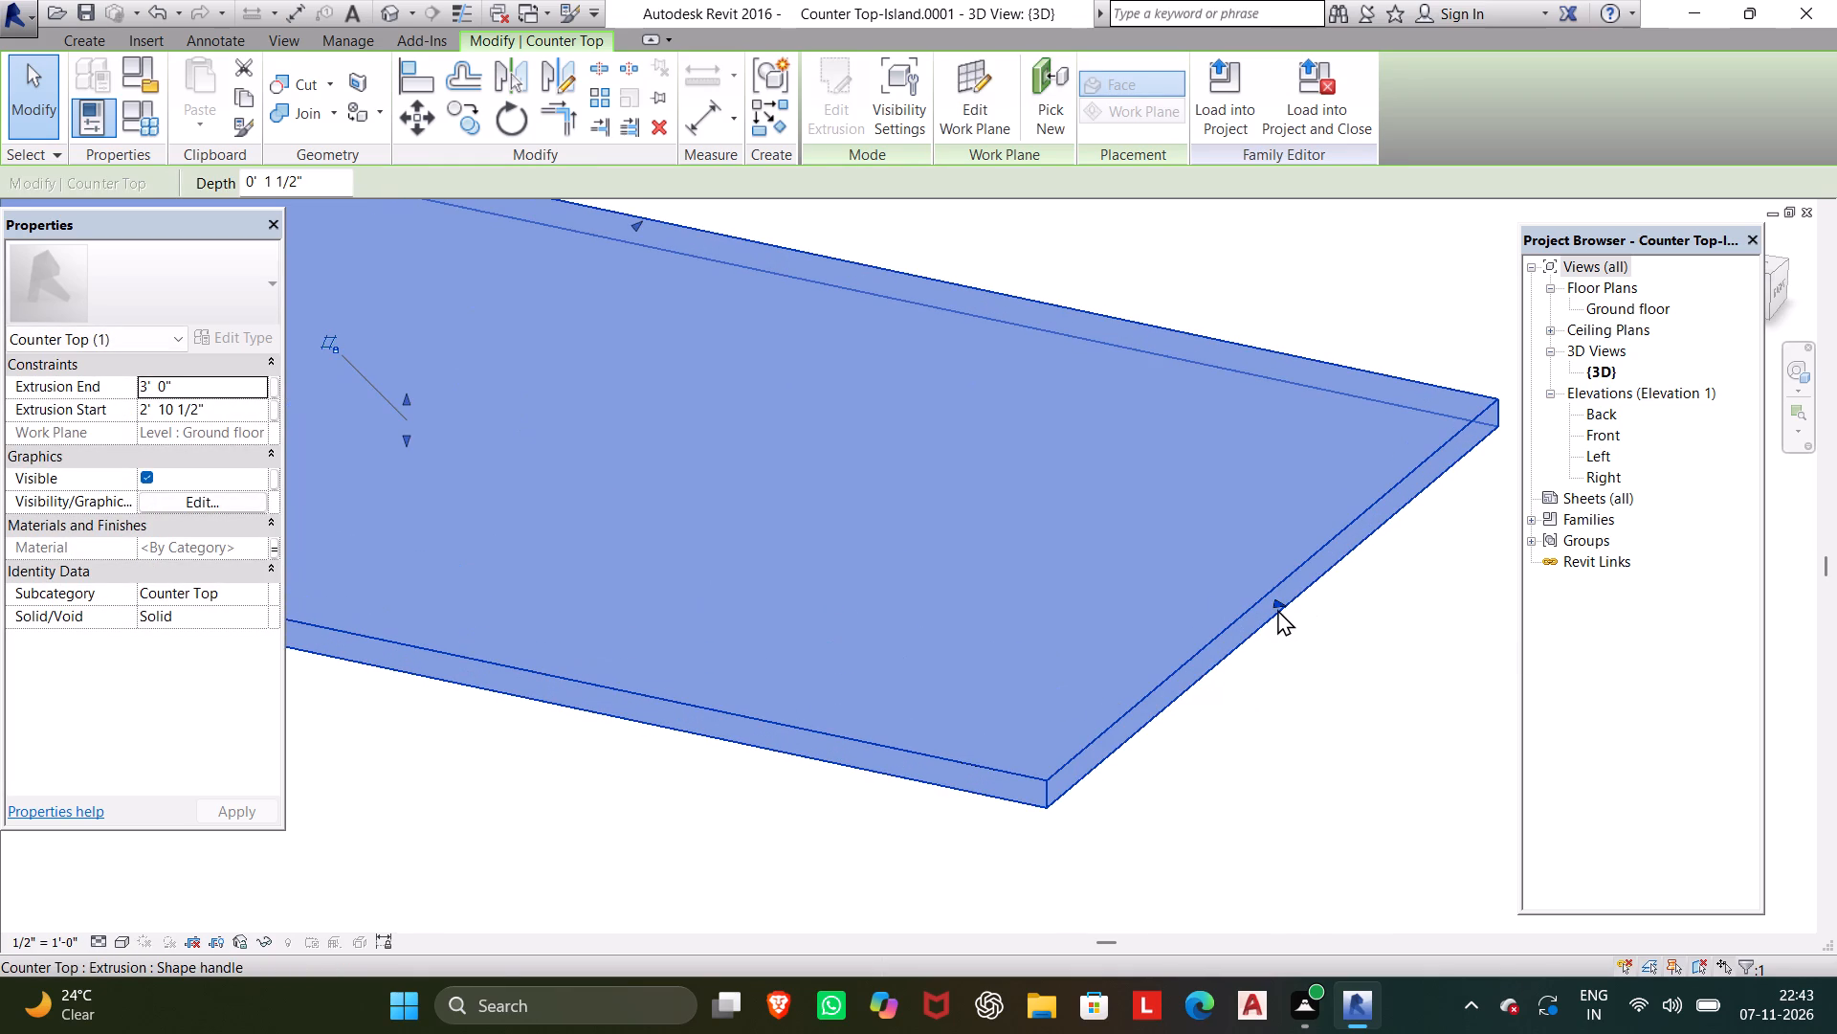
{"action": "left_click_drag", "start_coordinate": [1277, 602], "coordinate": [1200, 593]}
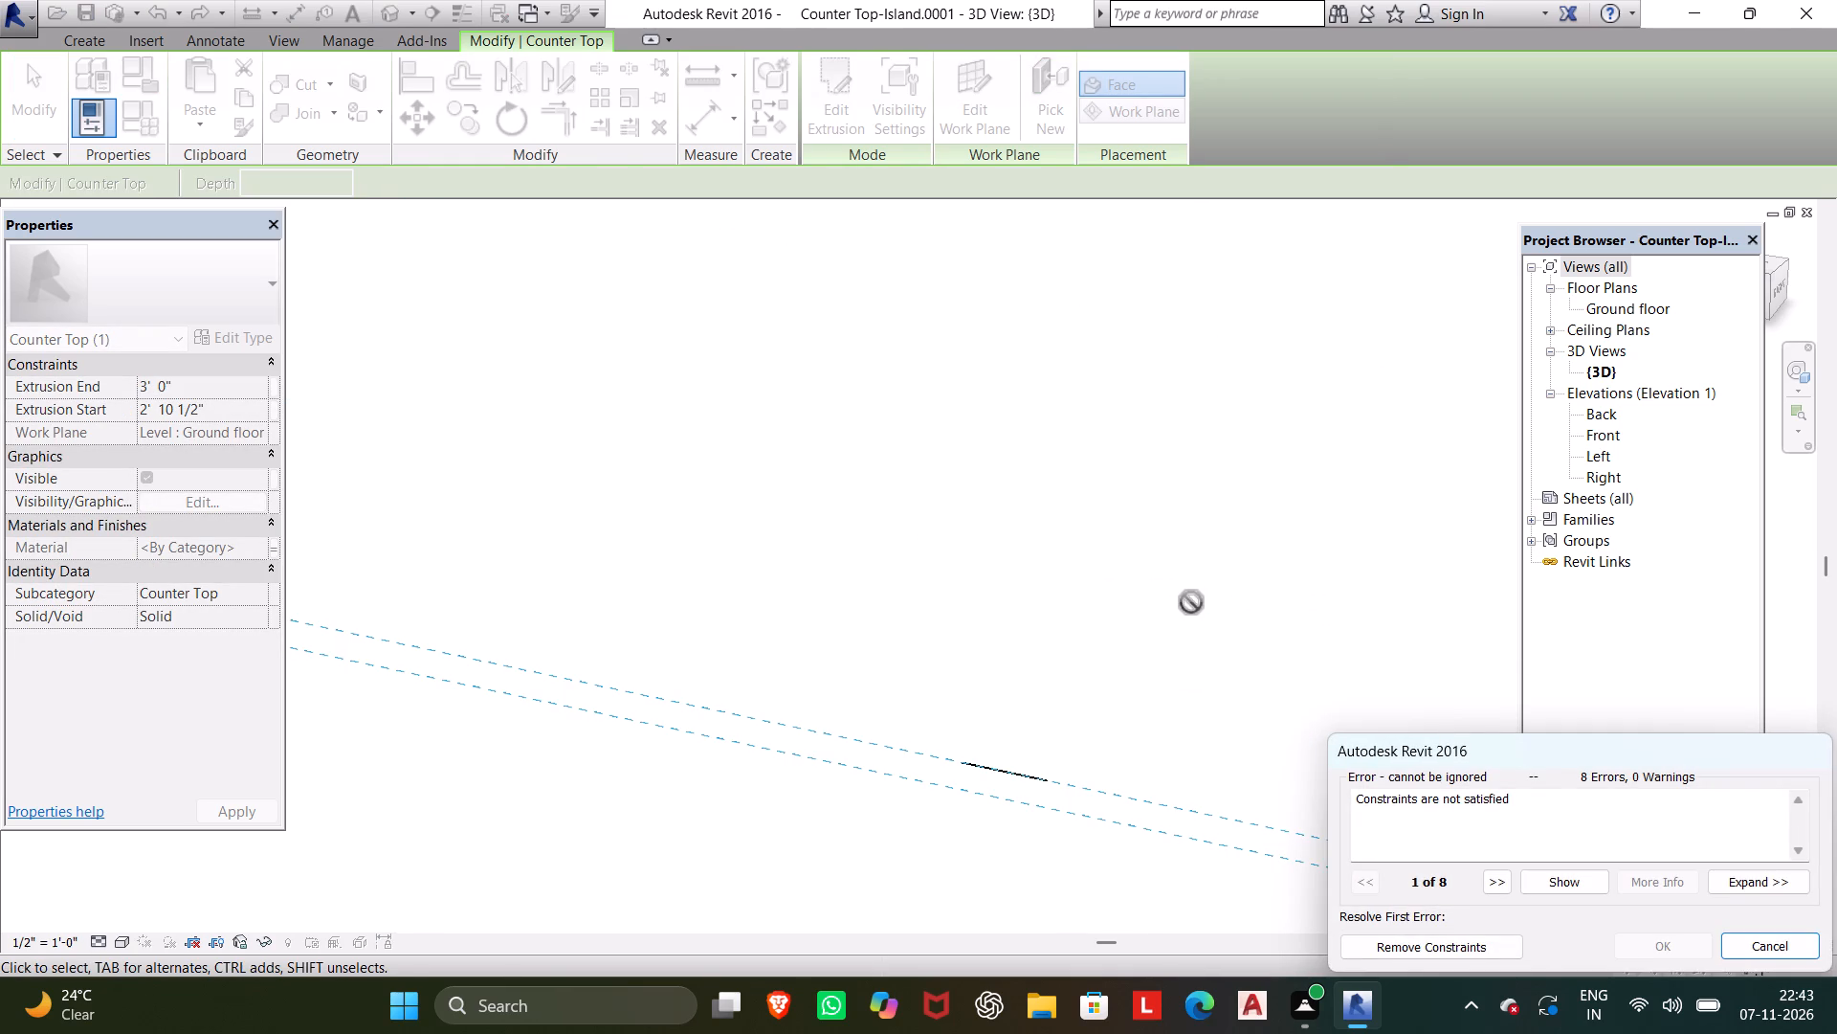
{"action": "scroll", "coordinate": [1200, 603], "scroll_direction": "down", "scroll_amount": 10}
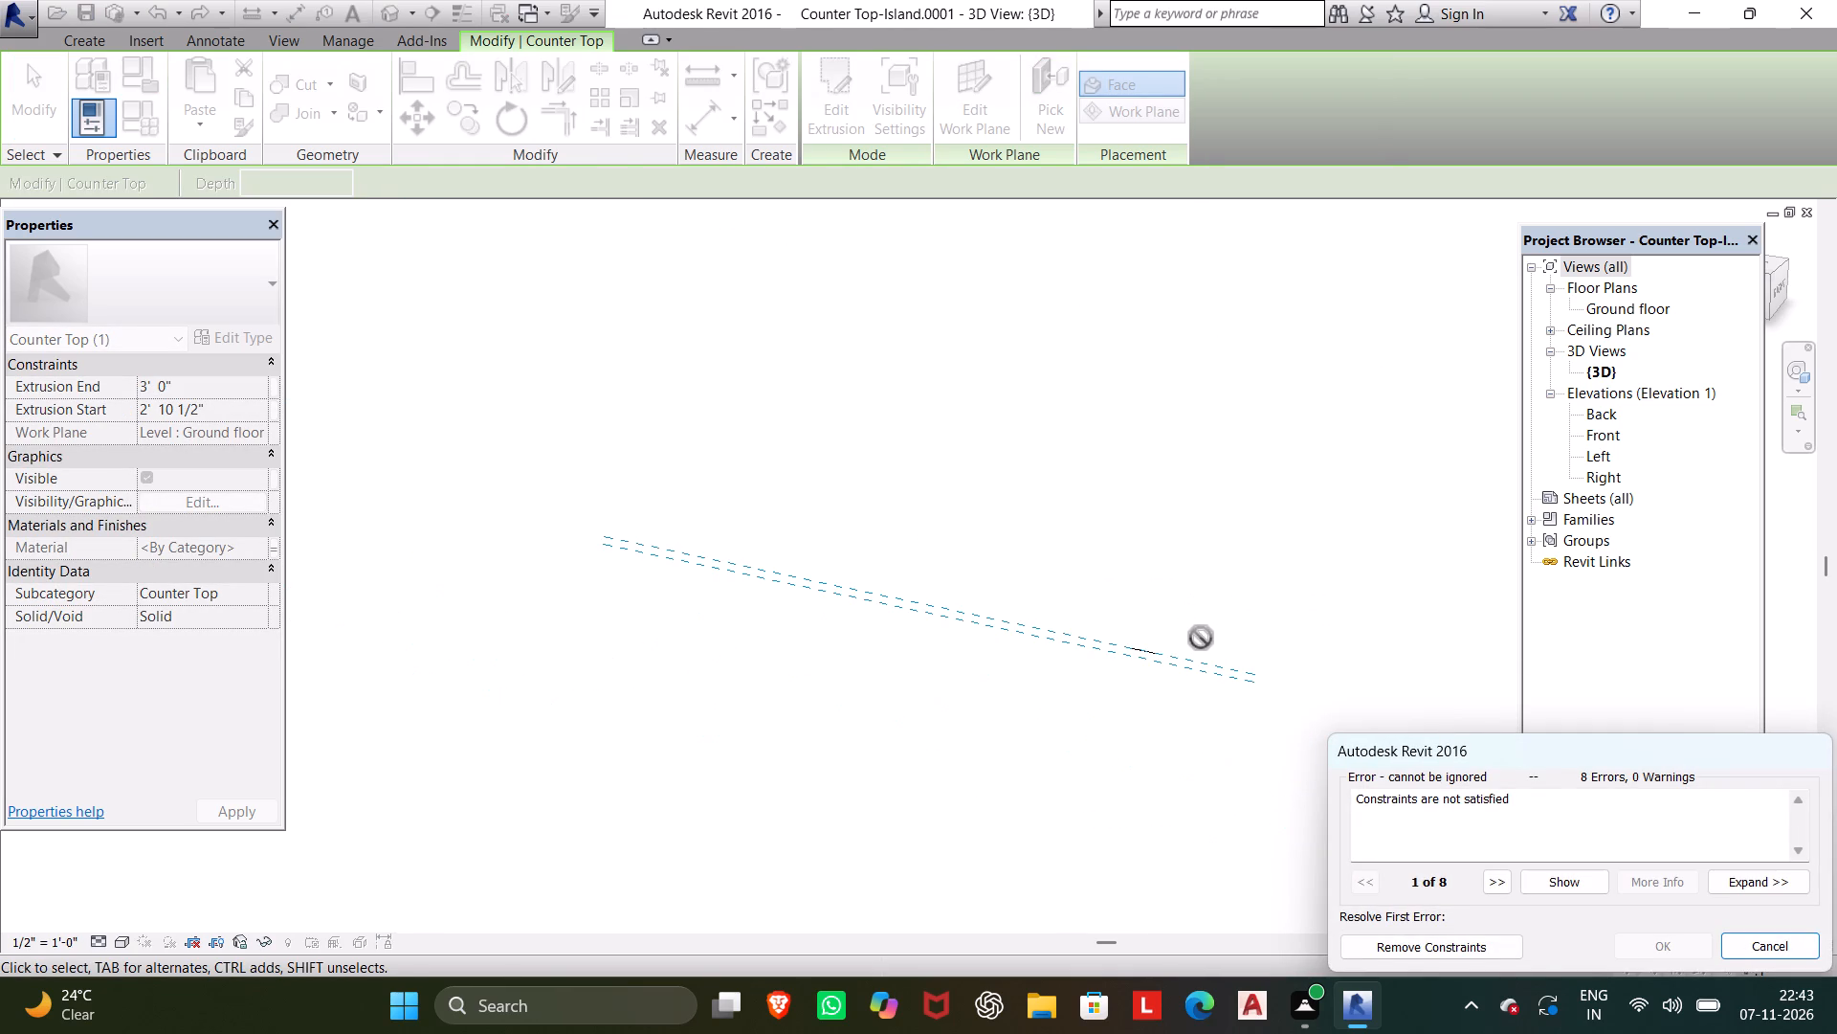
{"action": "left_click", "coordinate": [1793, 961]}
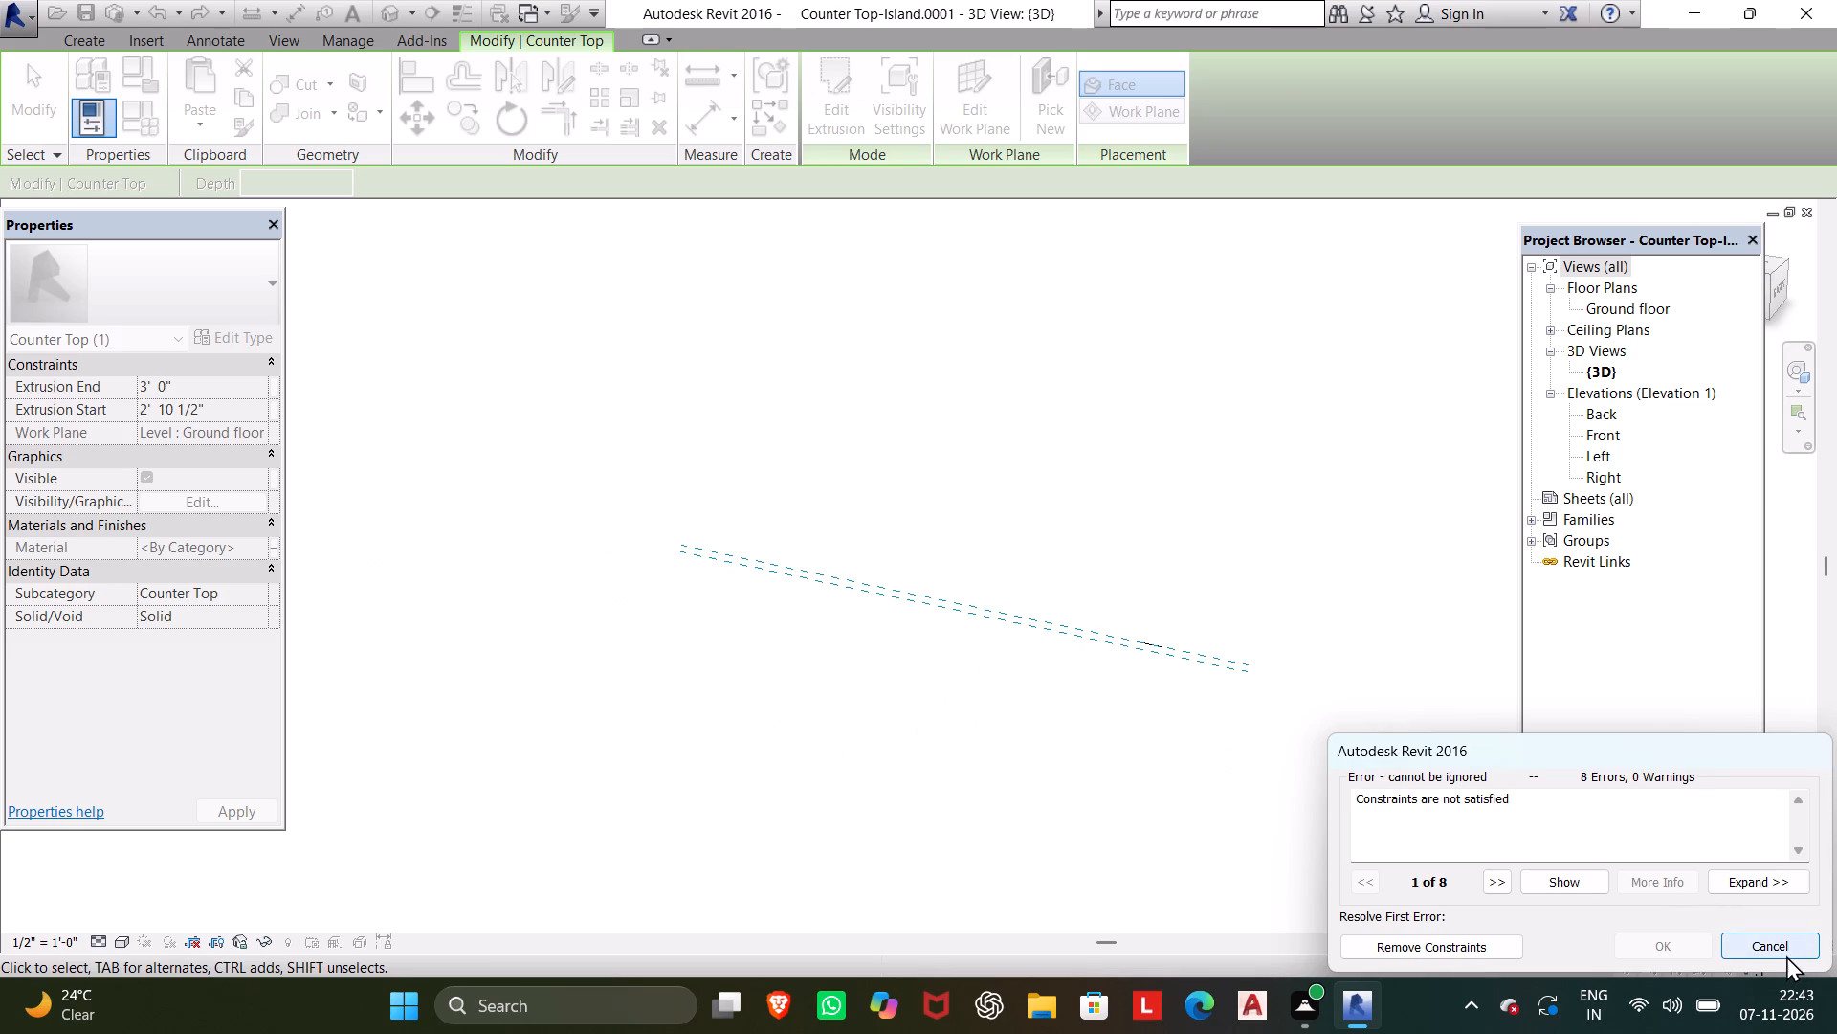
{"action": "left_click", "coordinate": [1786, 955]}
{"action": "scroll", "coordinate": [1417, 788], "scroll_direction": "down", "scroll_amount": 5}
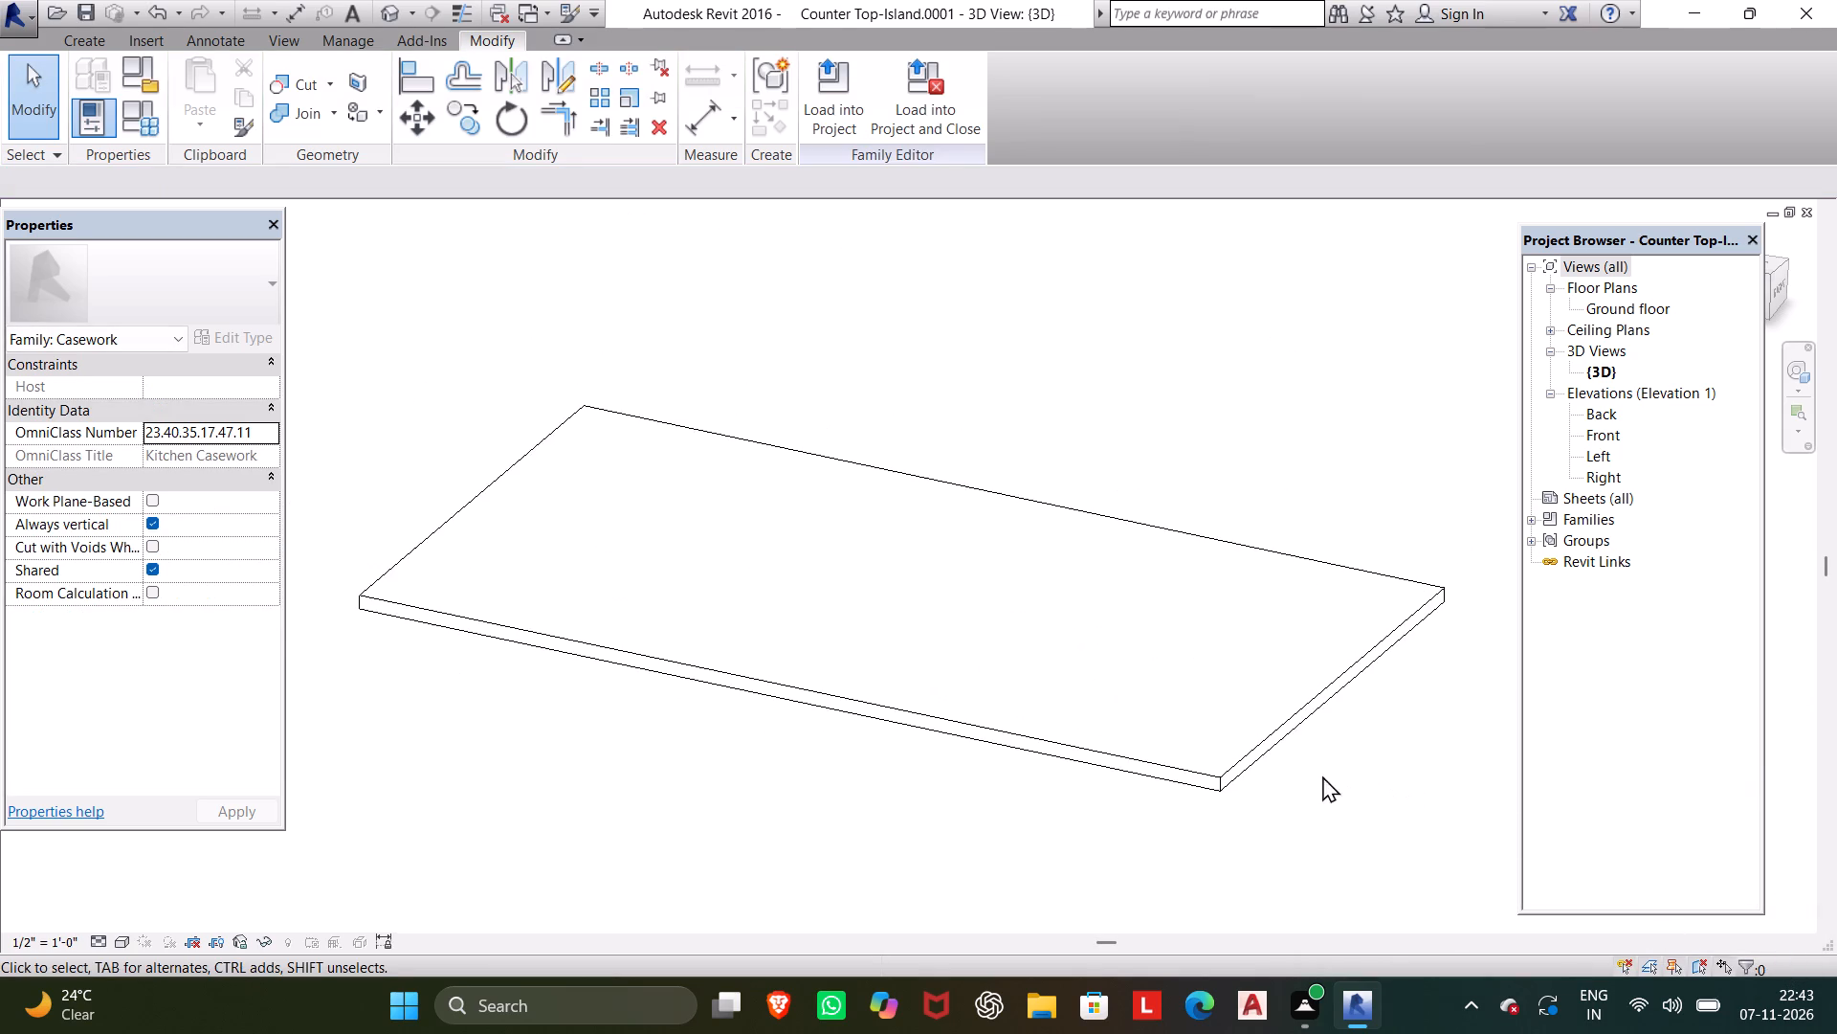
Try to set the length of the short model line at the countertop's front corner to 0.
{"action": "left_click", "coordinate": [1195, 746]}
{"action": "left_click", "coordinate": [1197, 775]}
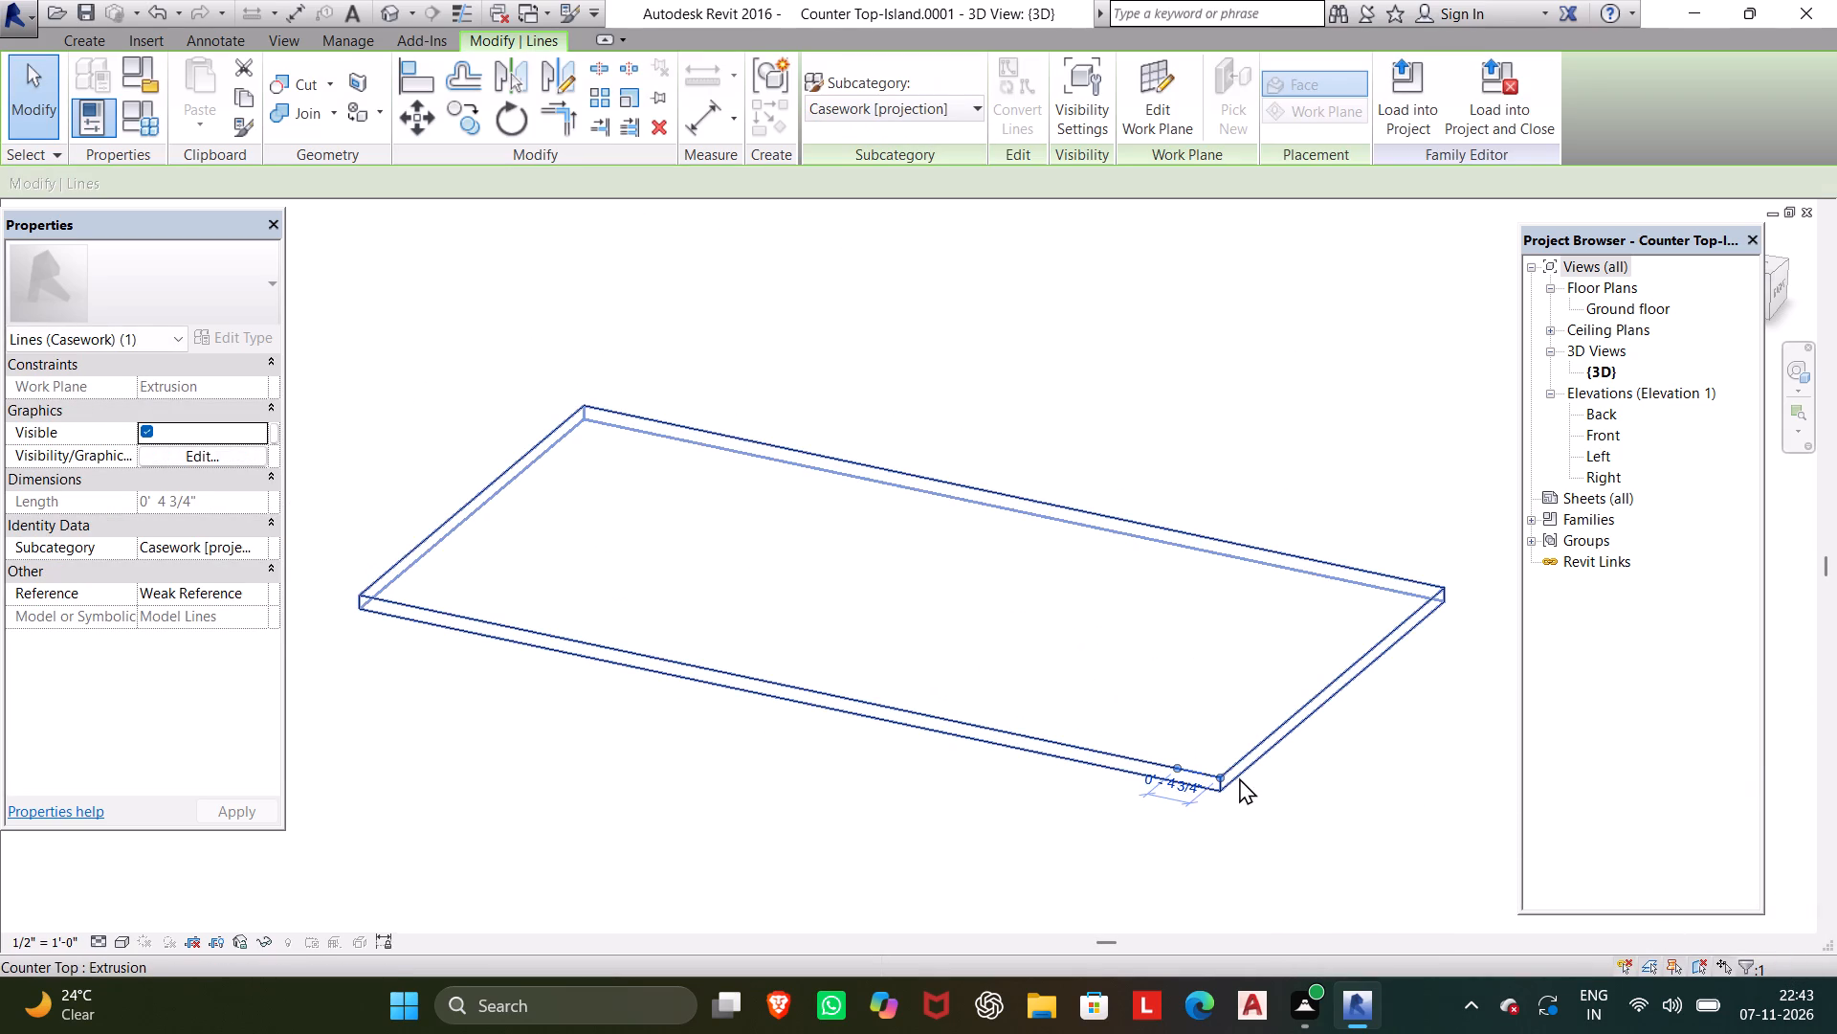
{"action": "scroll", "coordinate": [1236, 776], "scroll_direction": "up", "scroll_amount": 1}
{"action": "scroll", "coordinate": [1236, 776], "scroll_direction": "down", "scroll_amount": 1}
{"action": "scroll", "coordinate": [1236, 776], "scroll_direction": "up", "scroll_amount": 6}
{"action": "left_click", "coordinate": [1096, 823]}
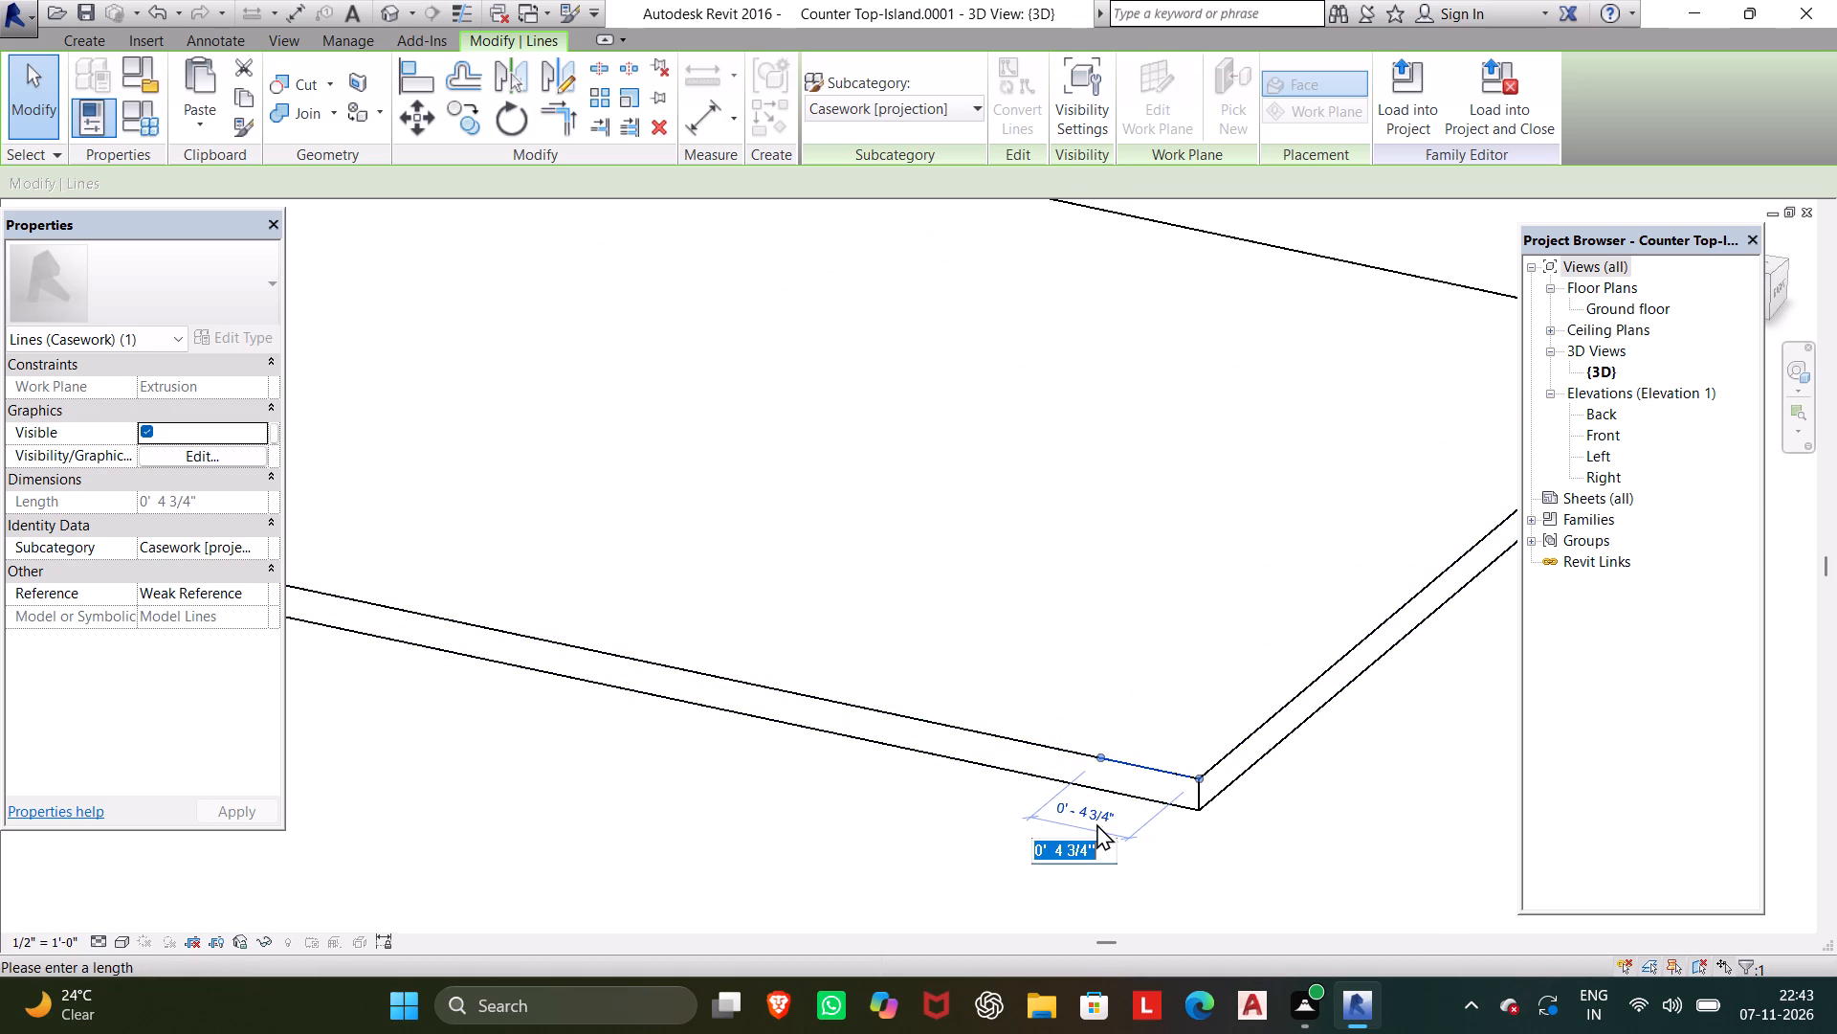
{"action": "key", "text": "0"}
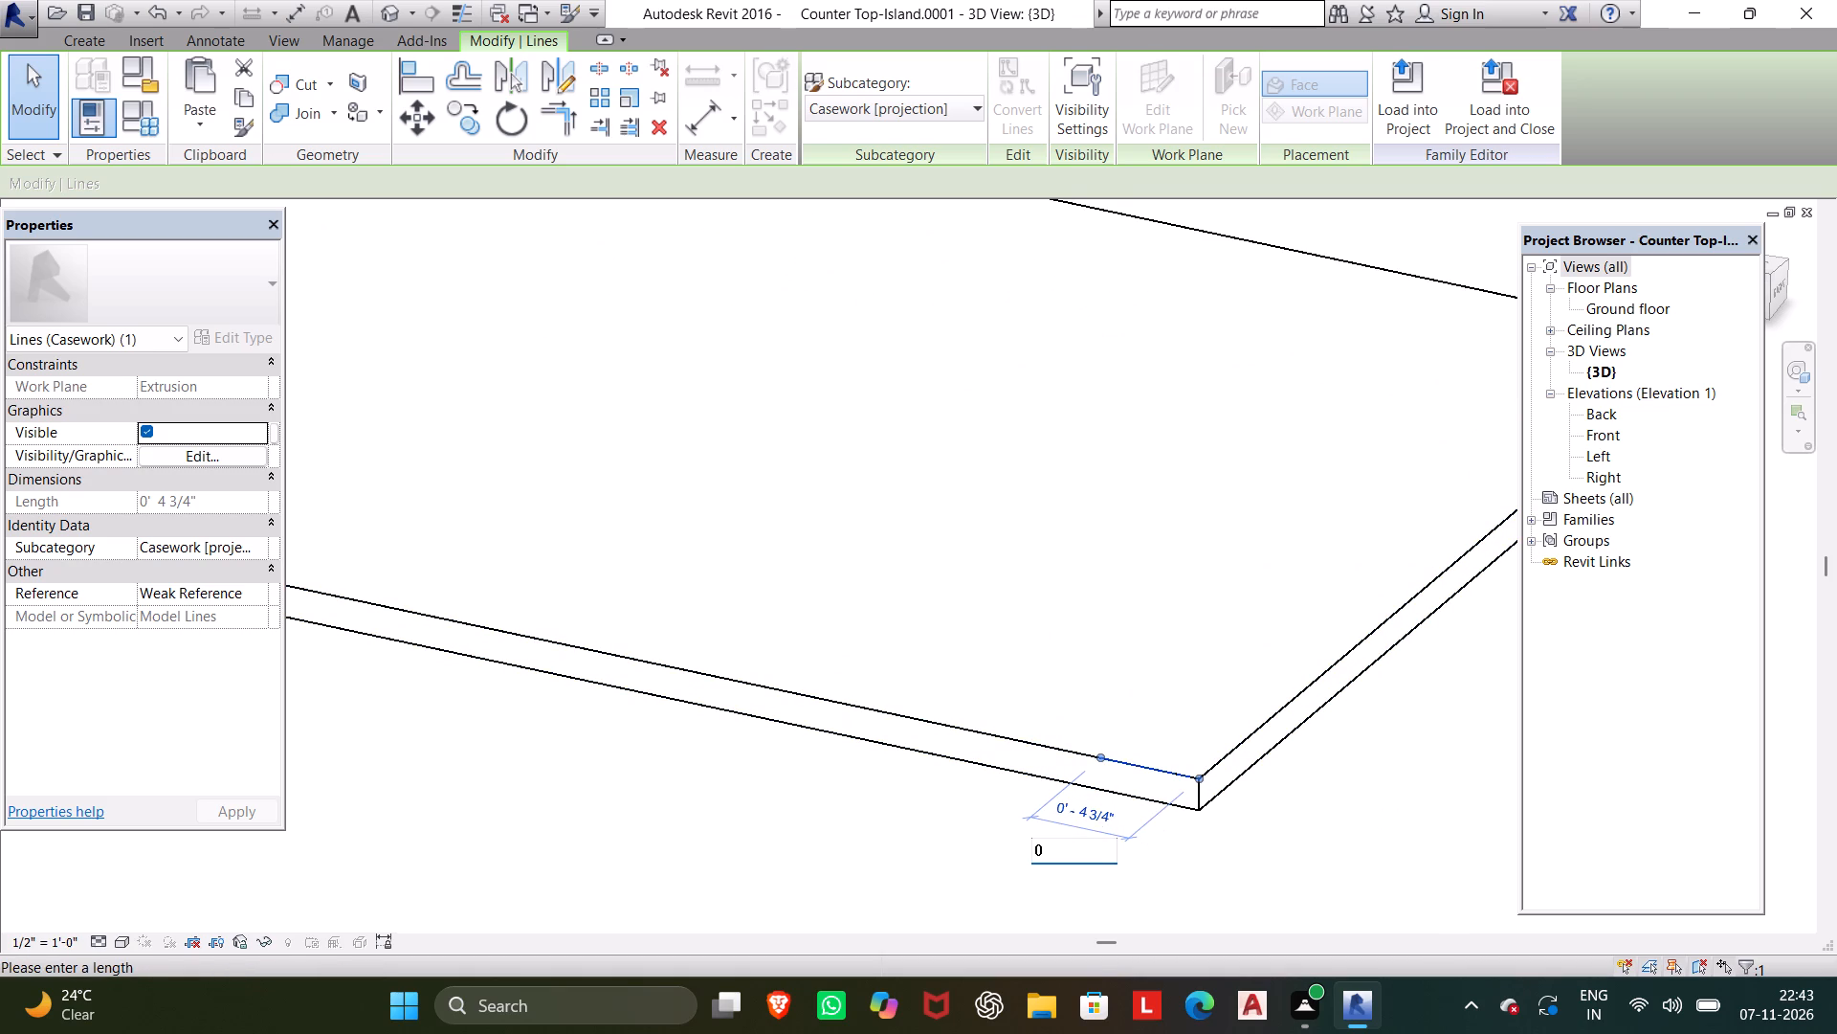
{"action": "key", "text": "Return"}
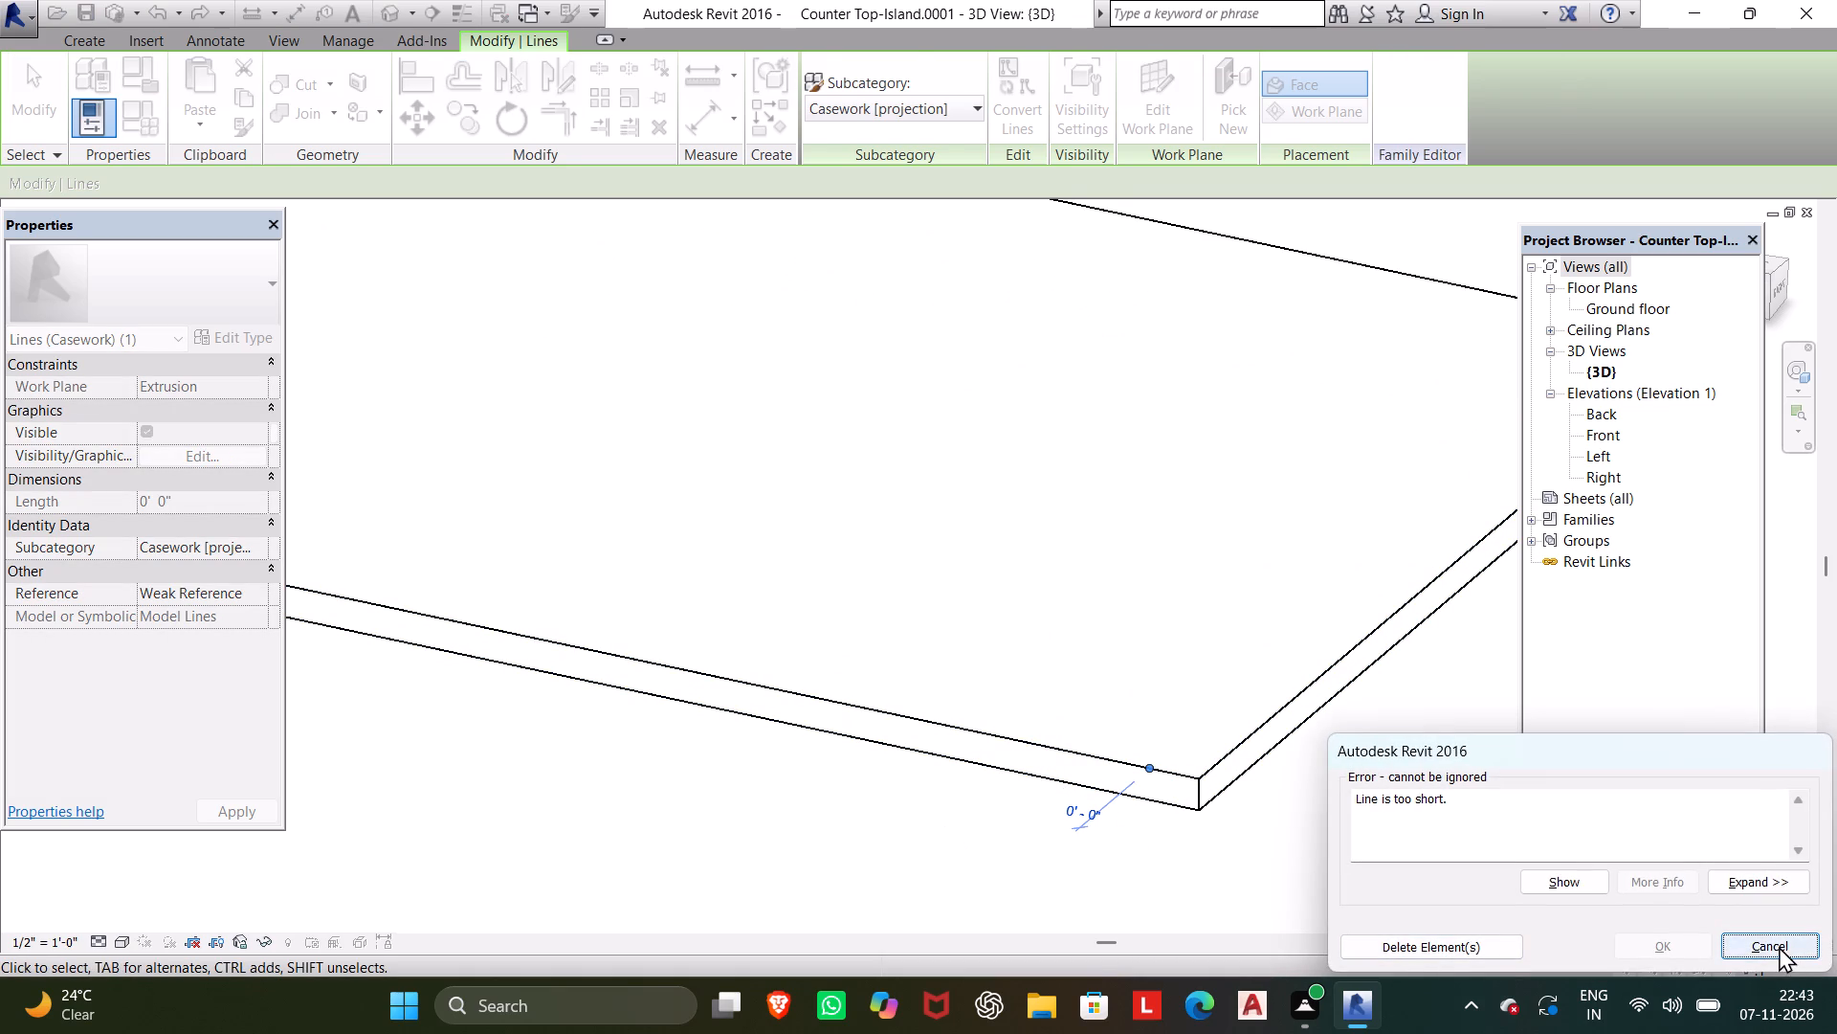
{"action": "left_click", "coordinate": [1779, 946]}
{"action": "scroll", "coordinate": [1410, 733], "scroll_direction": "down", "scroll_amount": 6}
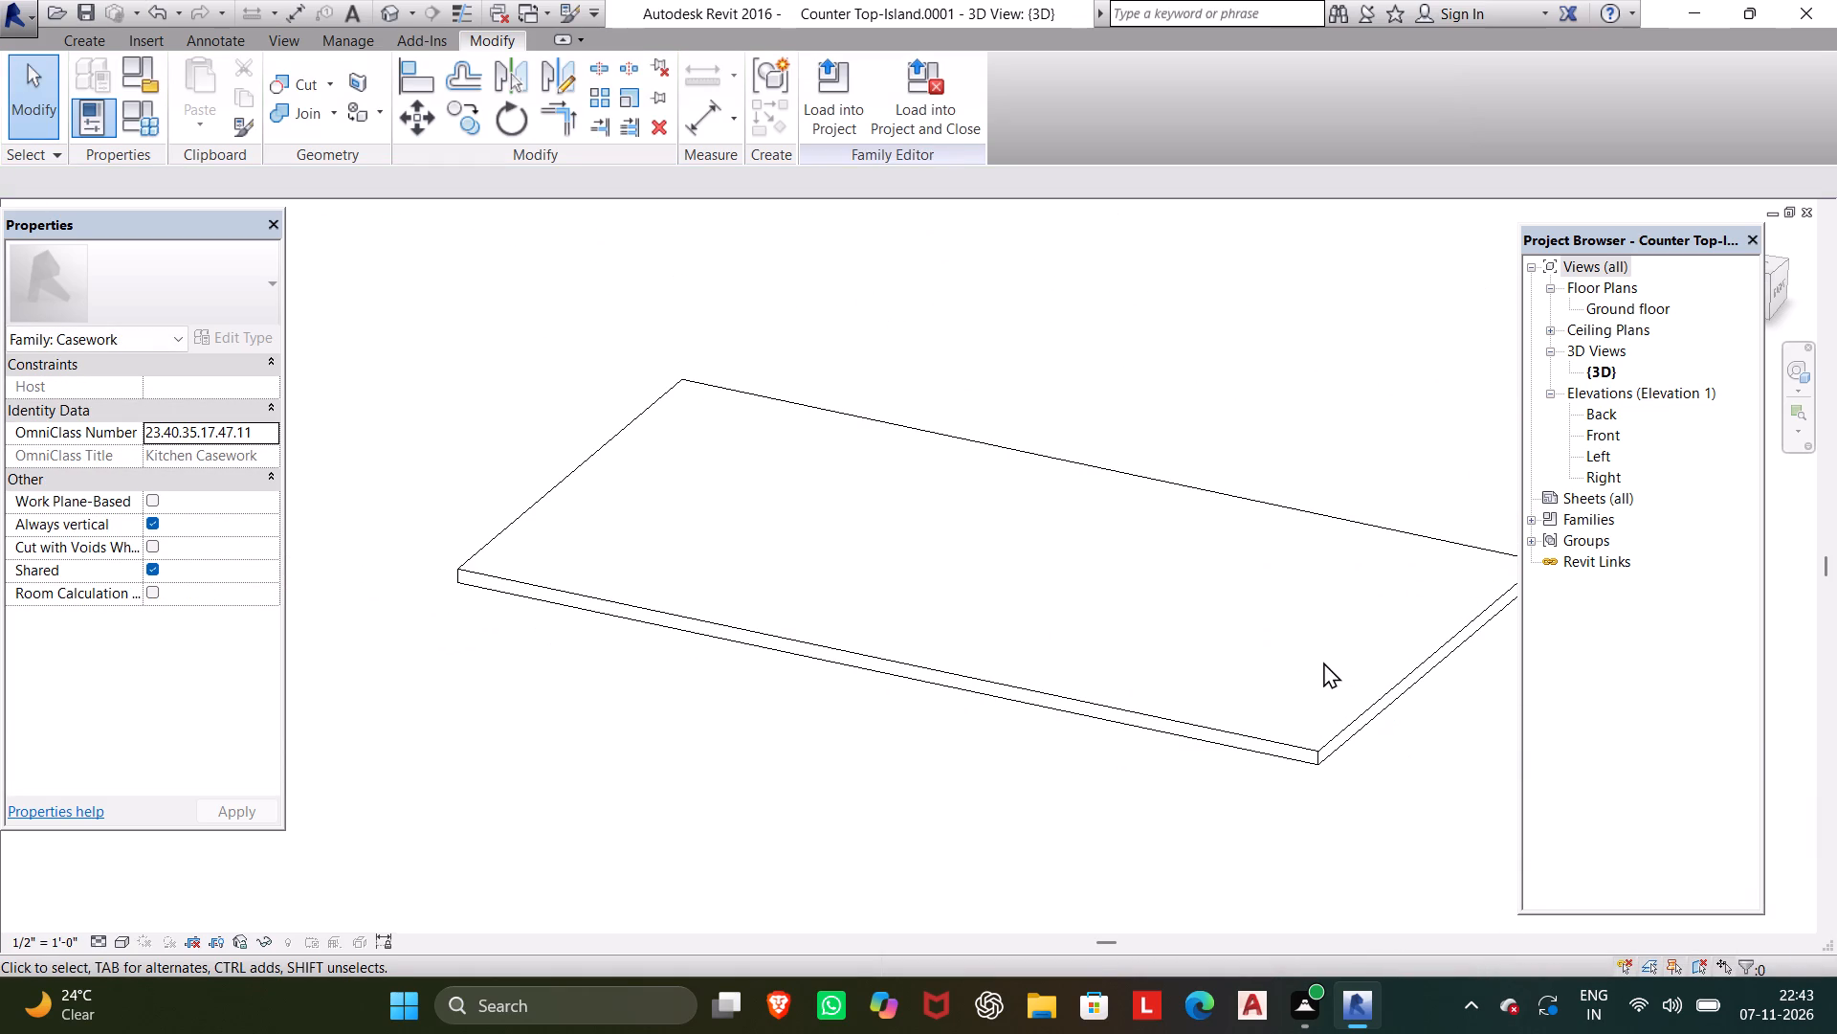
Load the countertop family into the nov 7 project, overwriting the existing version.
{"action": "left_click", "coordinate": [949, 83]}
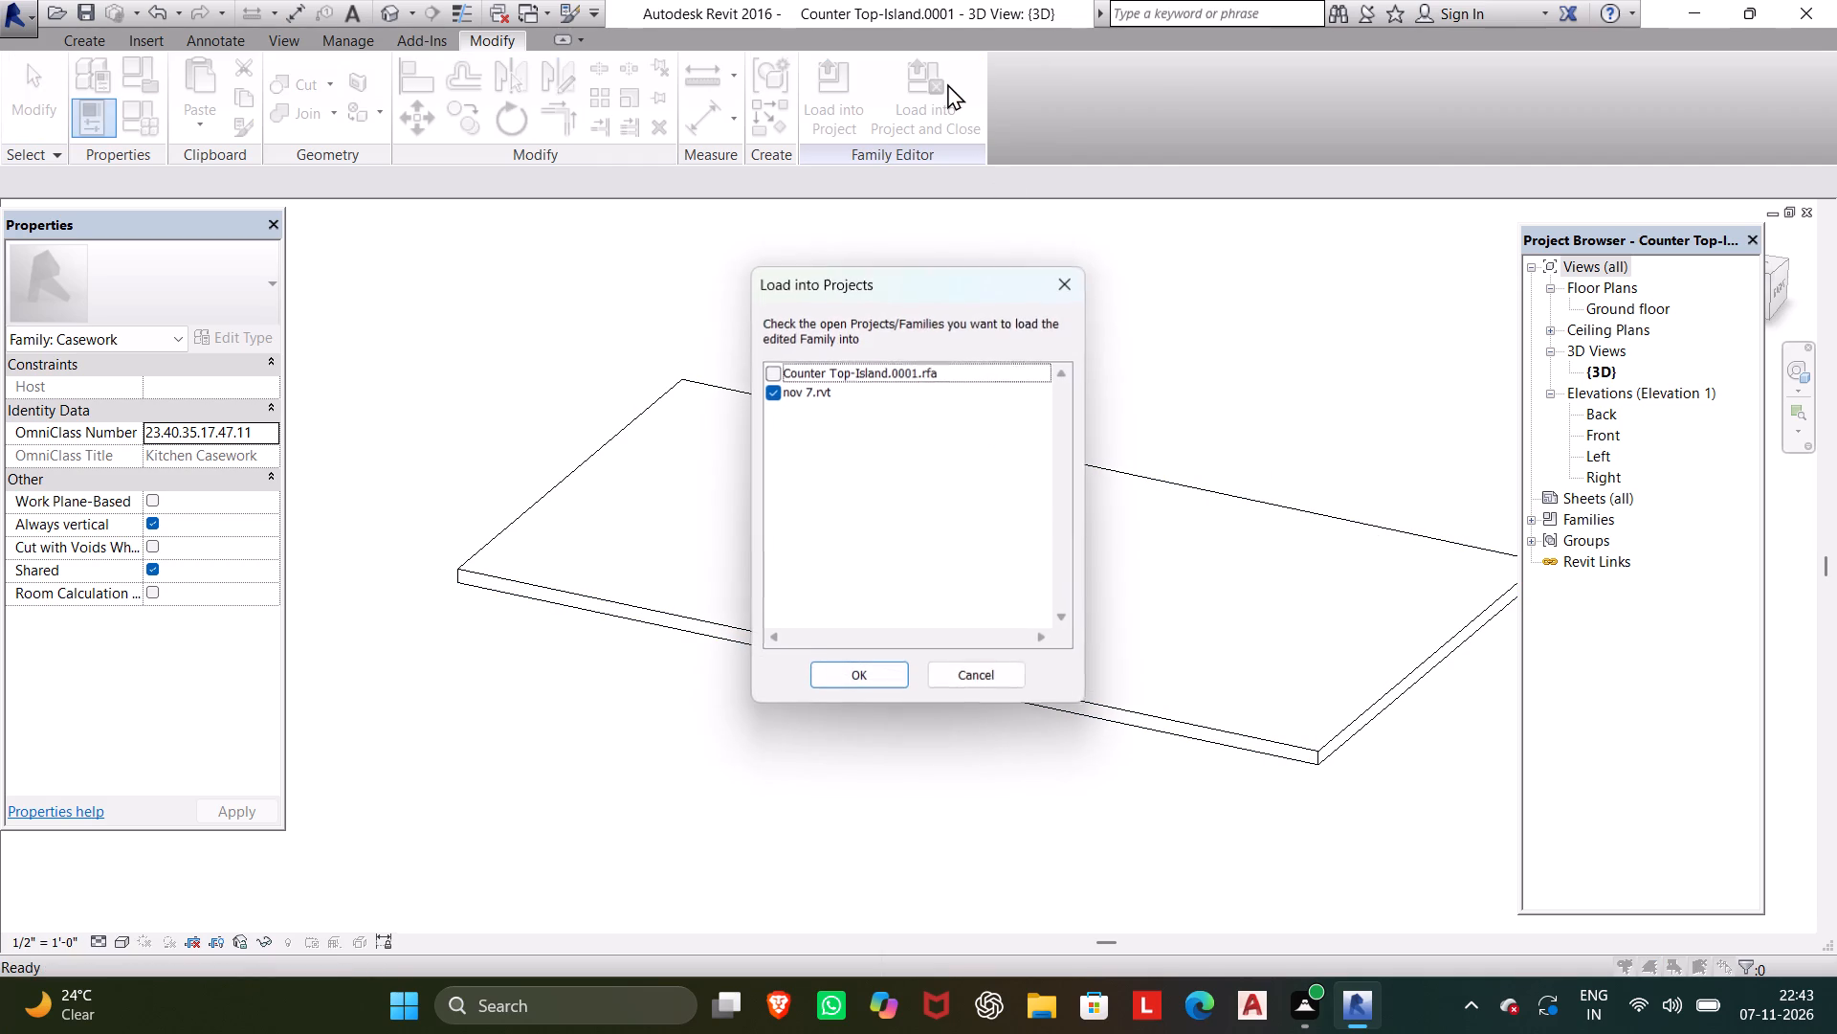
{"action": "left_click", "coordinate": [1057, 281]}
{"action": "left_click", "coordinate": [821, 58]}
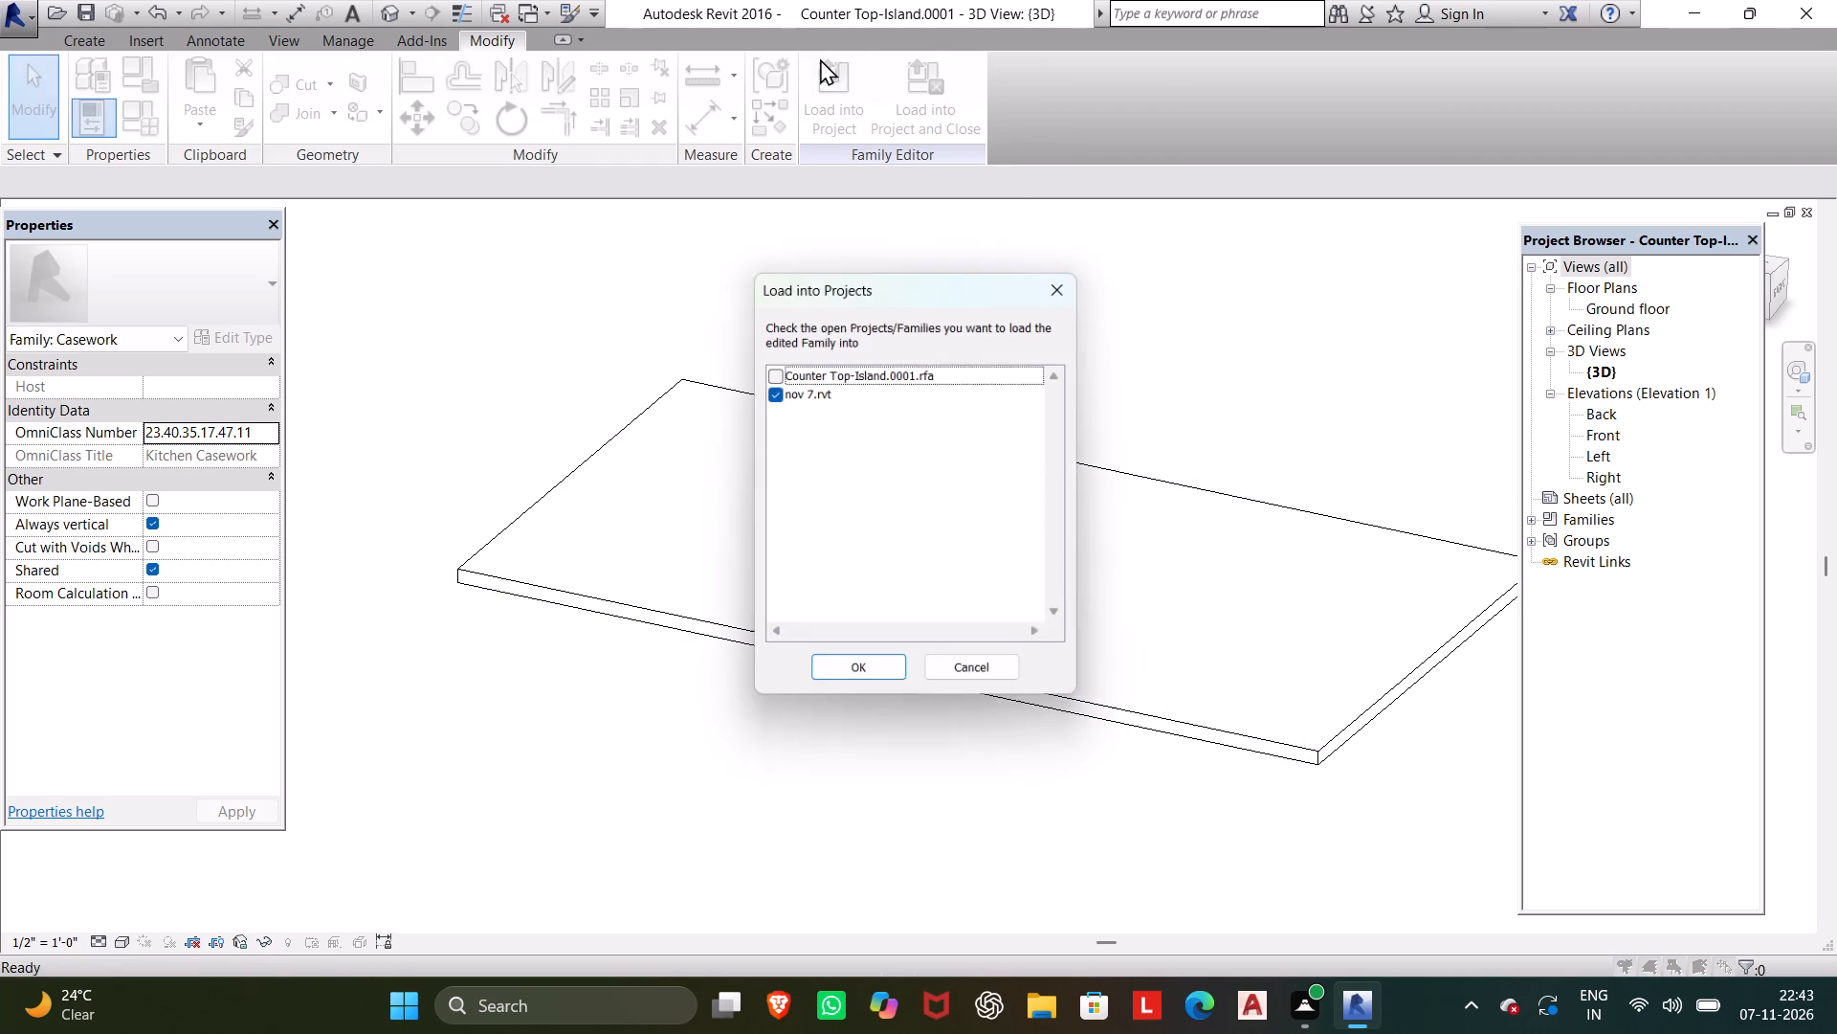
{"action": "left_click", "coordinate": [855, 679]}
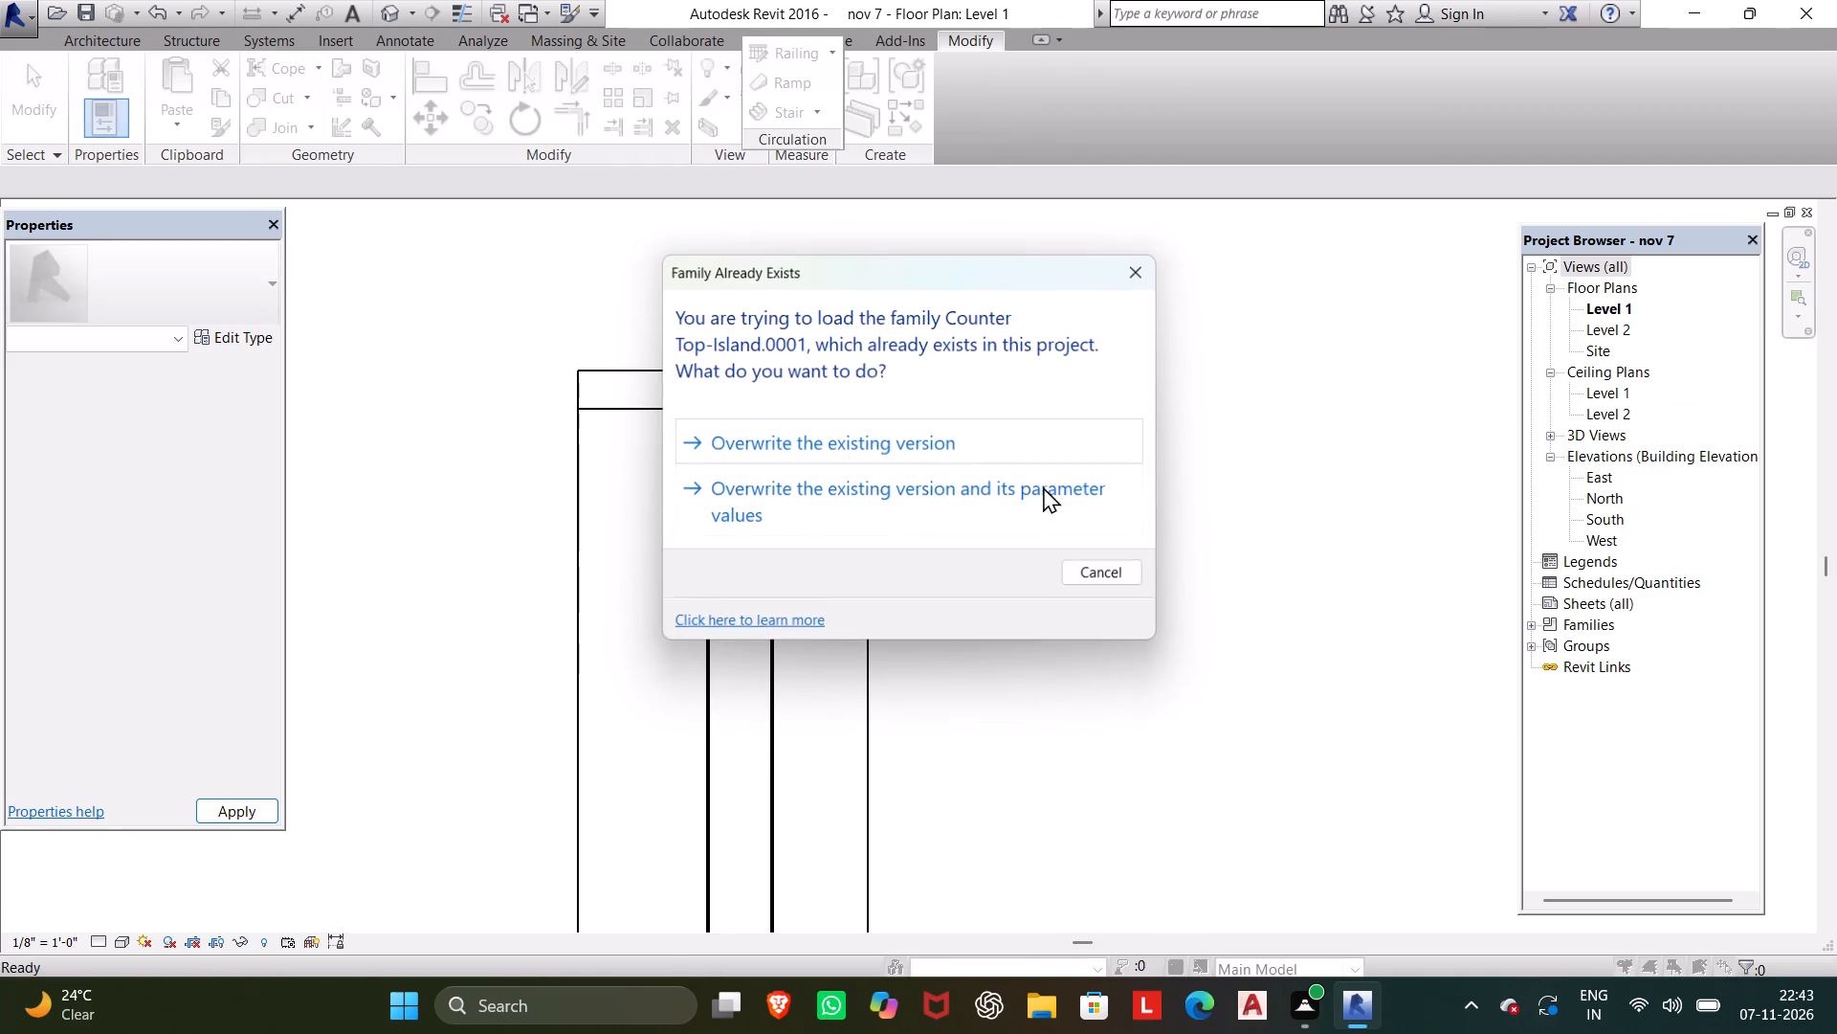
{"action": "left_click", "coordinate": [957, 456]}
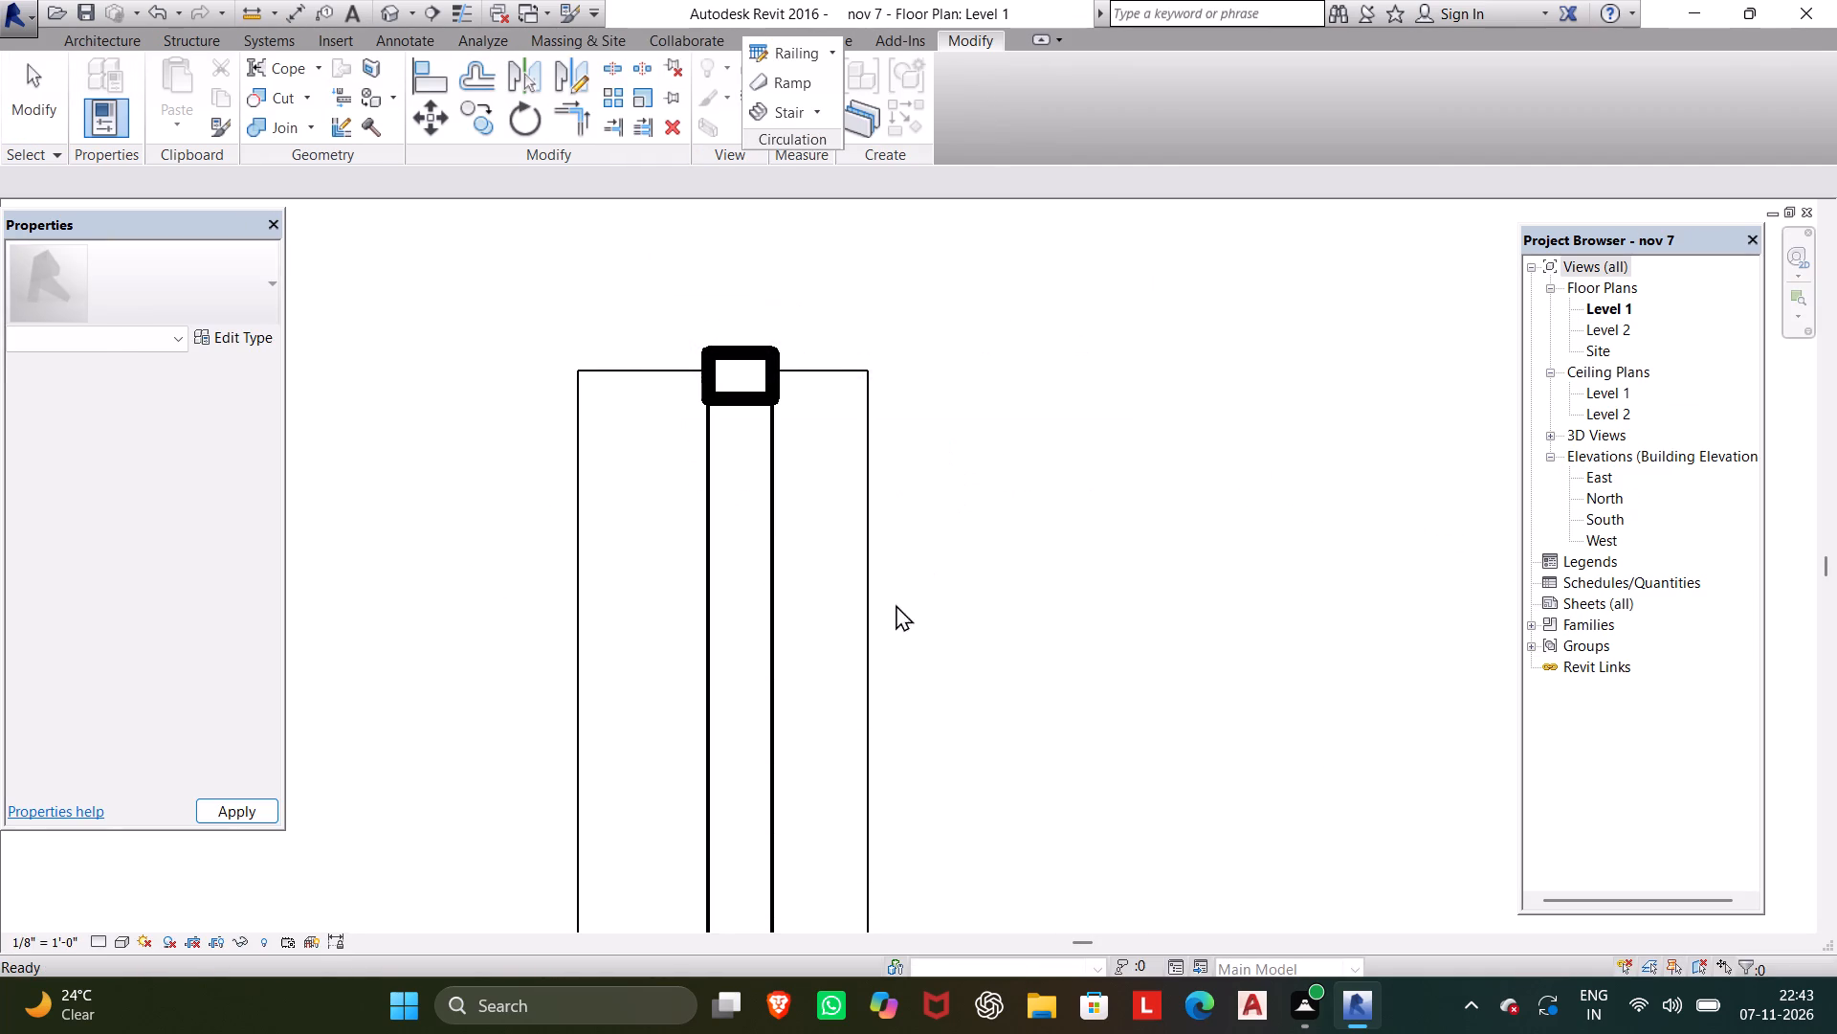
In the project's 3D view, set the length of the island countertop in the wall opening to 7.8'.
{"action": "scroll", "coordinate": [920, 518], "scroll_direction": "down", "scroll_amount": 6}
{"action": "middle_click_drag", "start_coordinate": [983, 475], "coordinate": [984, 457]}
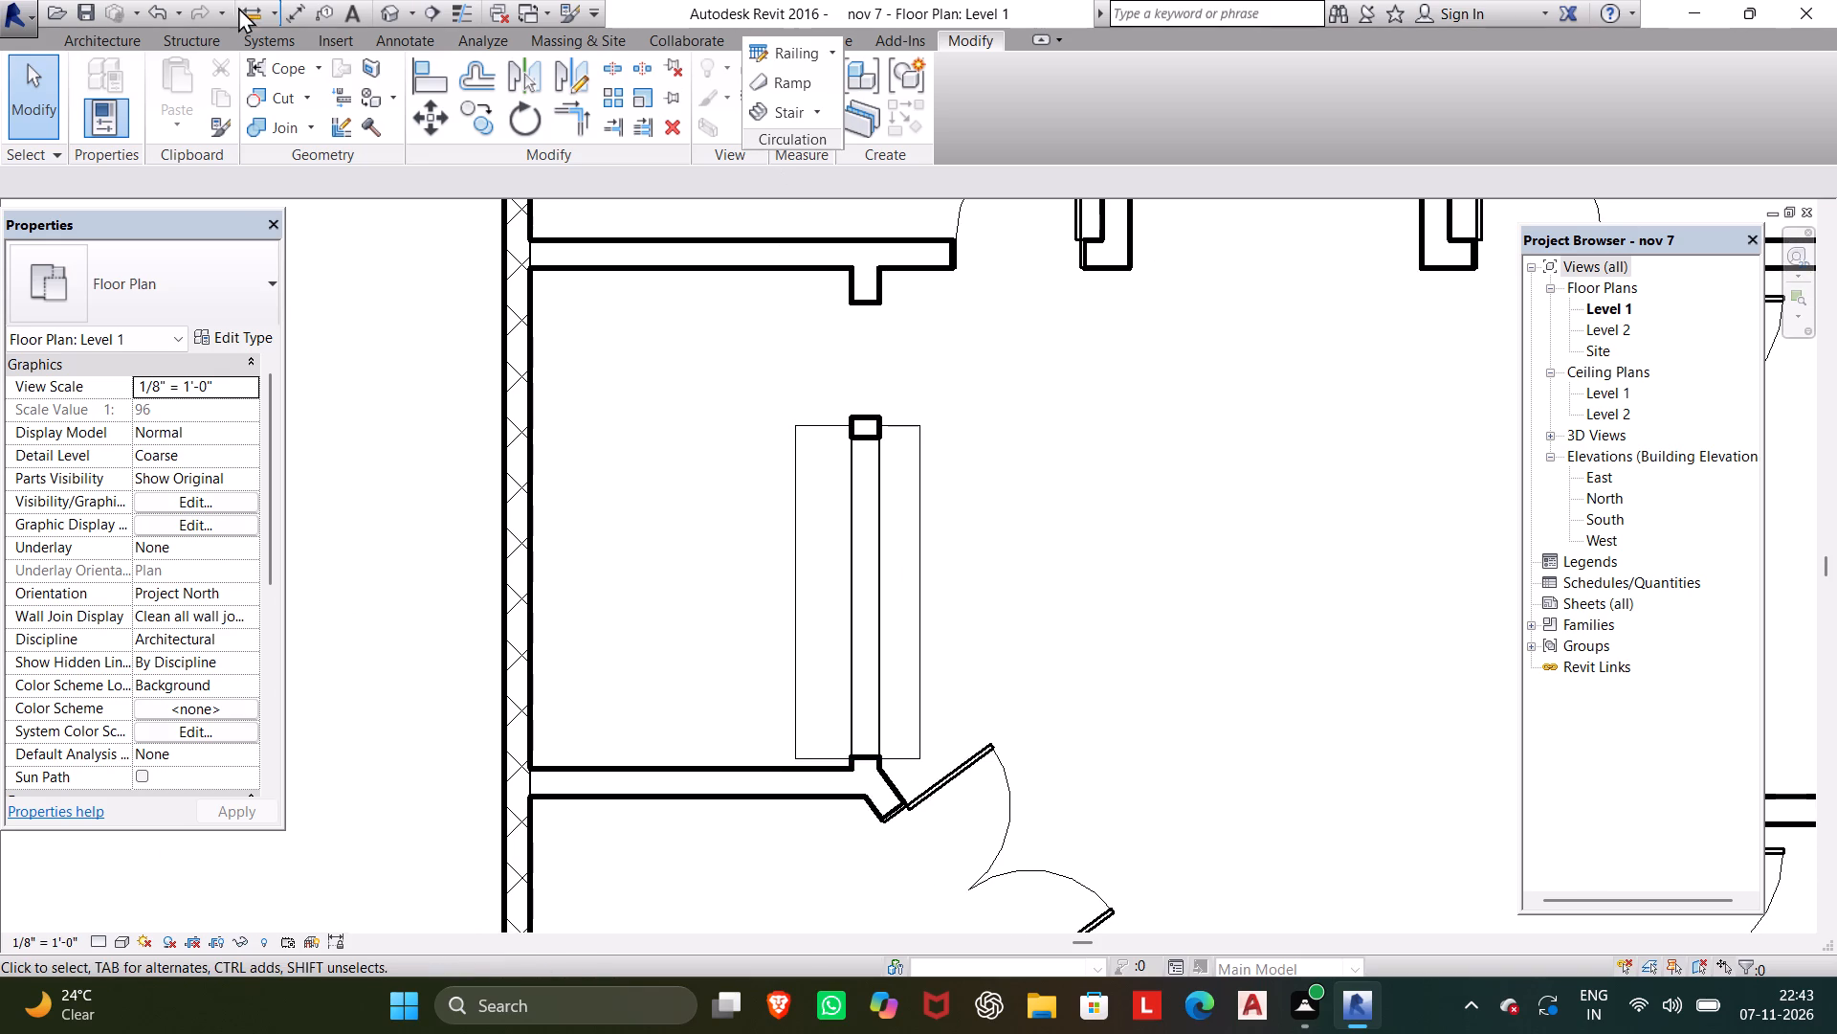
{"action": "left_click", "coordinate": [375, 6]}
{"action": "left_click", "coordinate": [390, 11]}
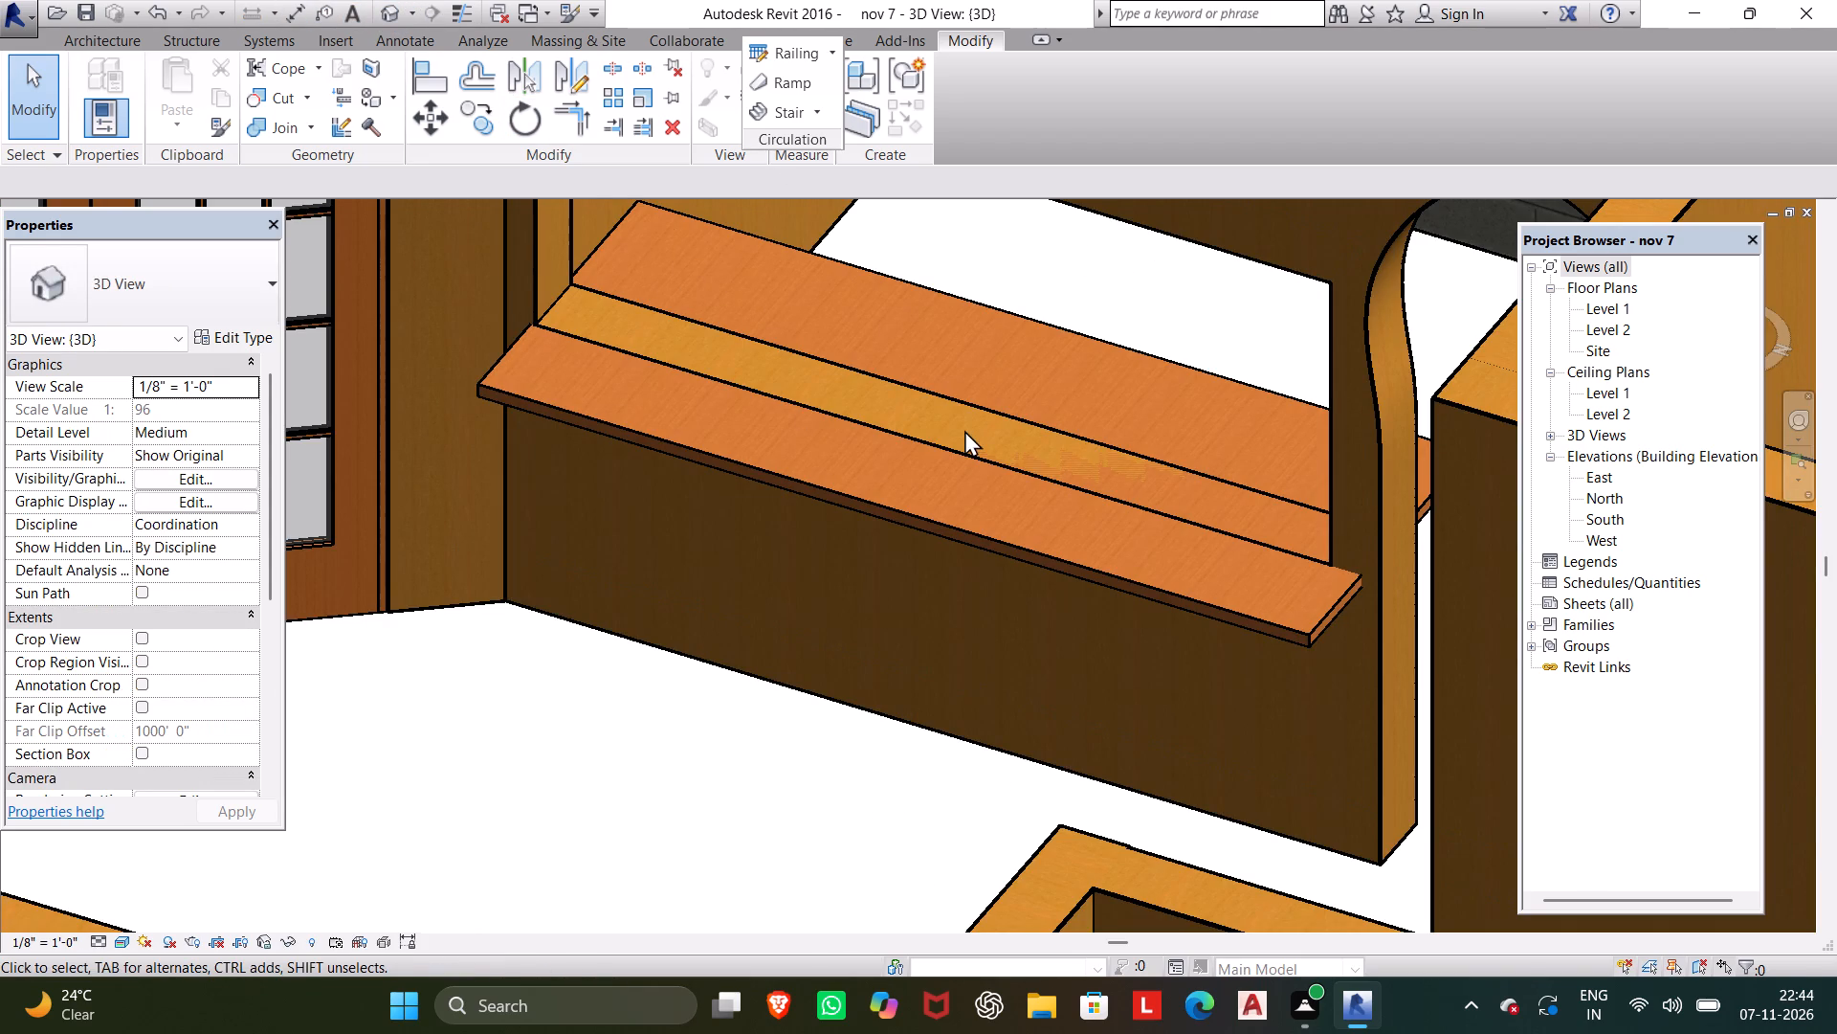
{"action": "middle_click_drag", "start_coordinate": [953, 424], "coordinate": [1243, 396], "text": "shift"}
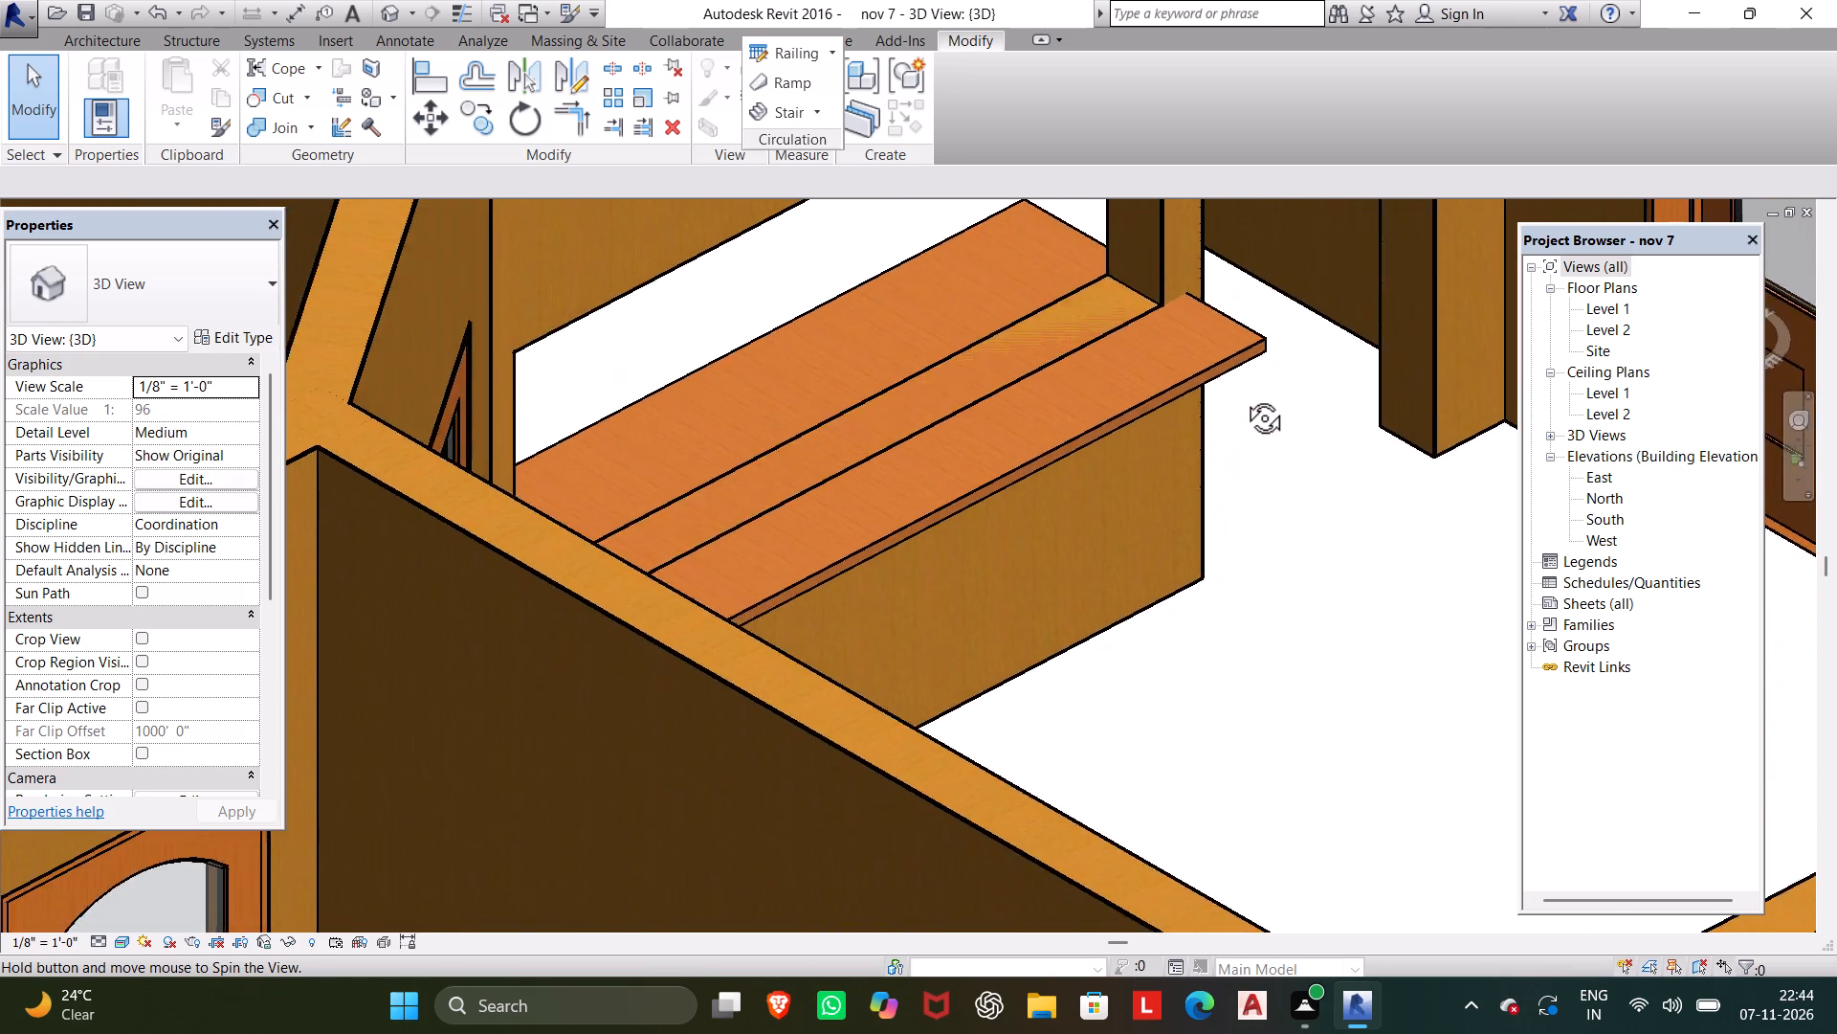
{"action": "middle_click_drag", "start_coordinate": [1243, 396], "coordinate": [1100, 371], "text": "shift"}
{"action": "middle_click_drag", "start_coordinate": [1100, 371], "coordinate": [1094, 368]}
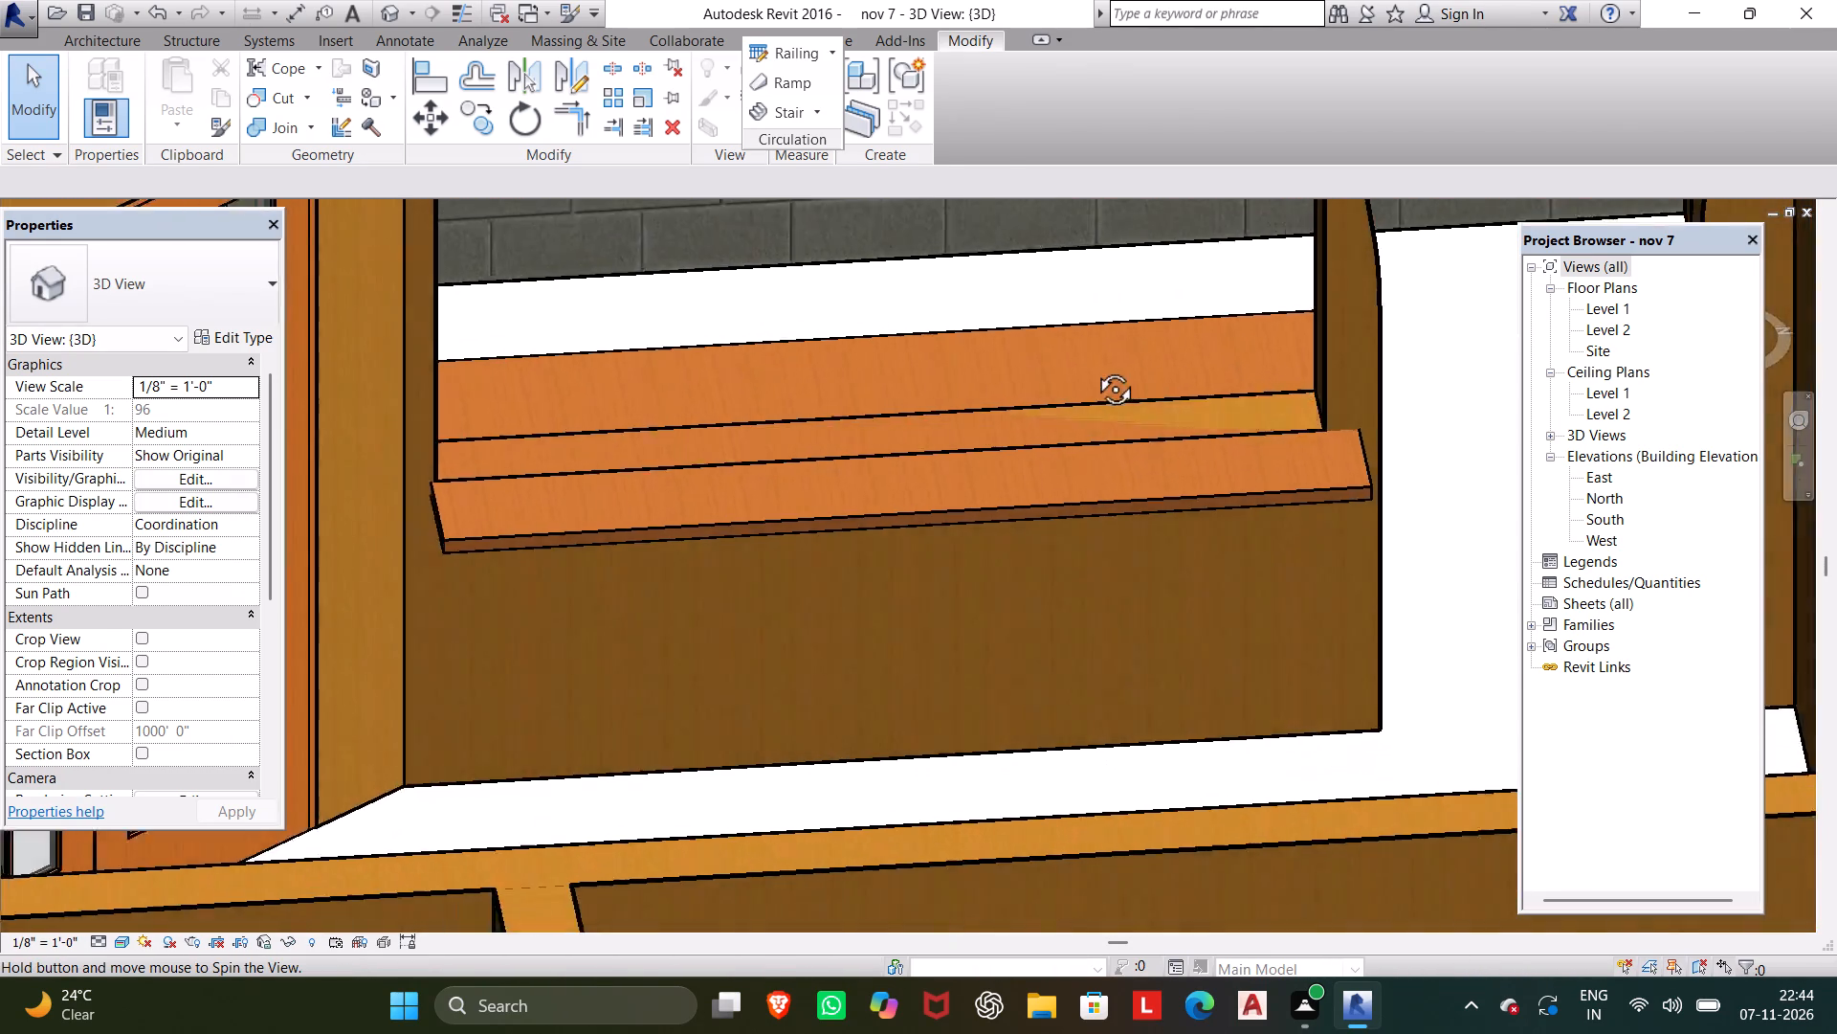
{"action": "middle_click_drag", "start_coordinate": [1094, 368], "coordinate": [1117, 358]}
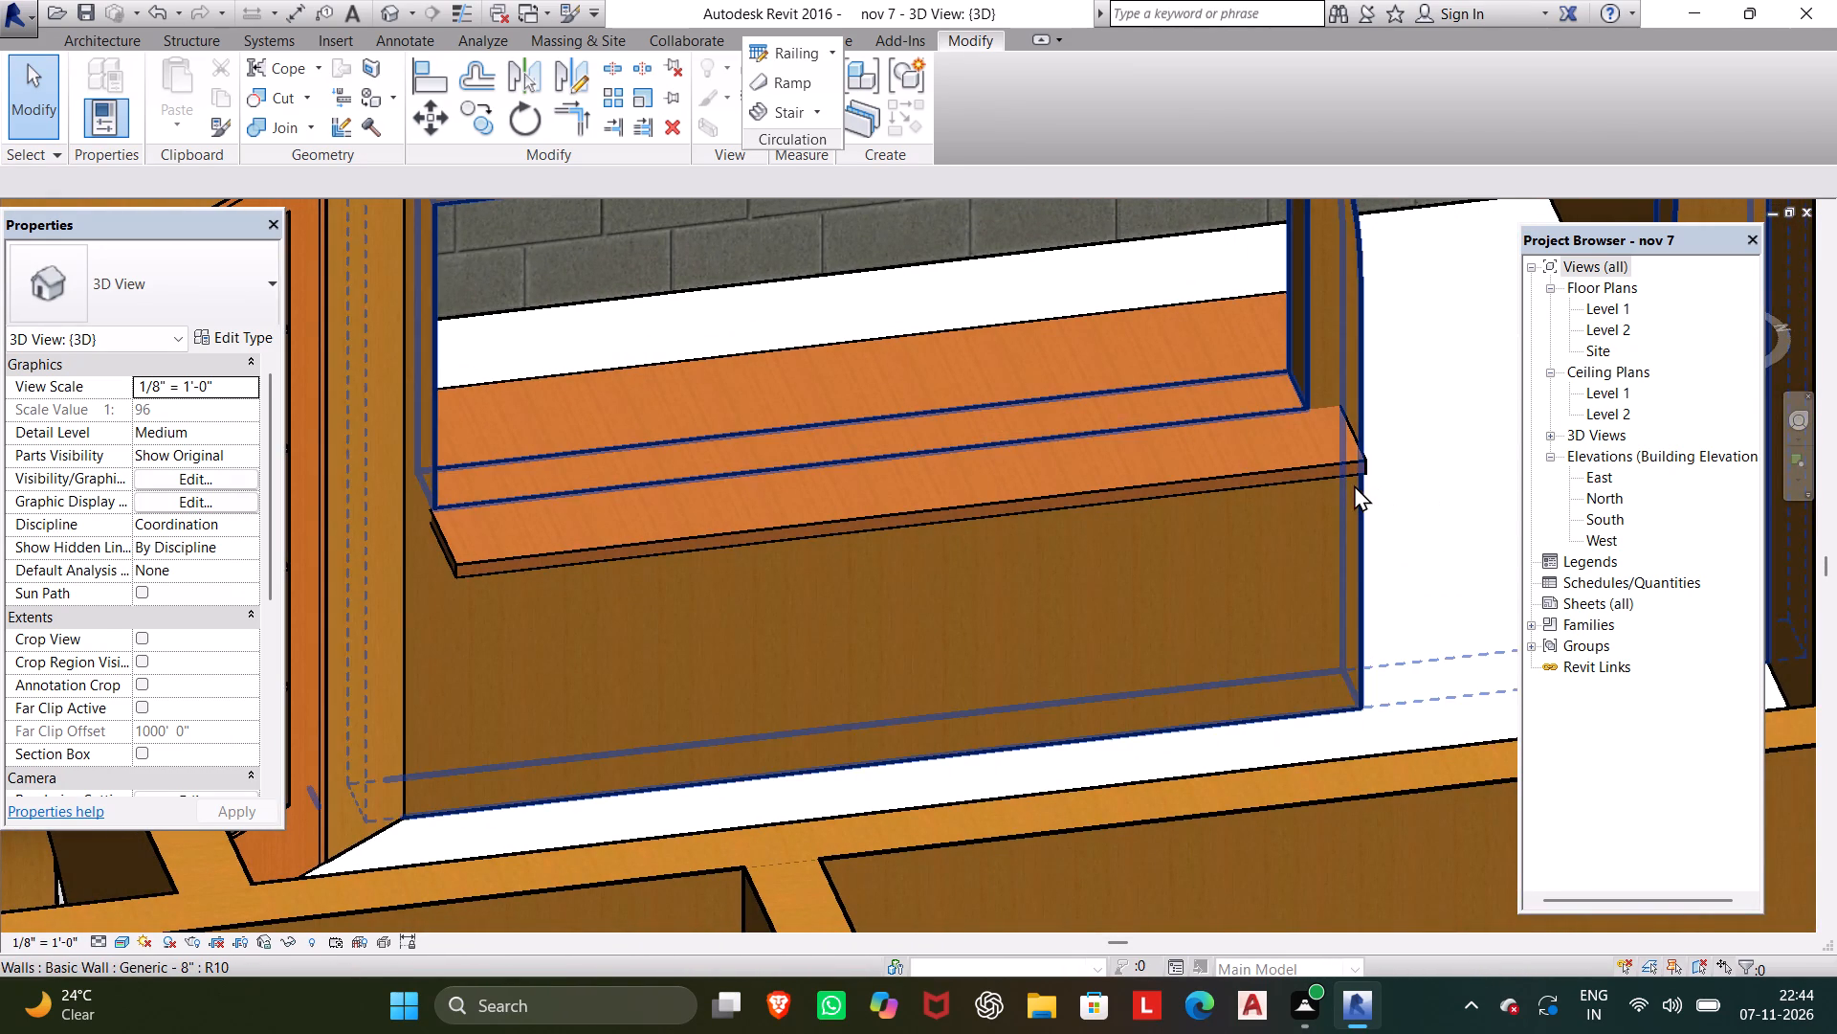
{"action": "left_click", "coordinate": [1314, 466]}
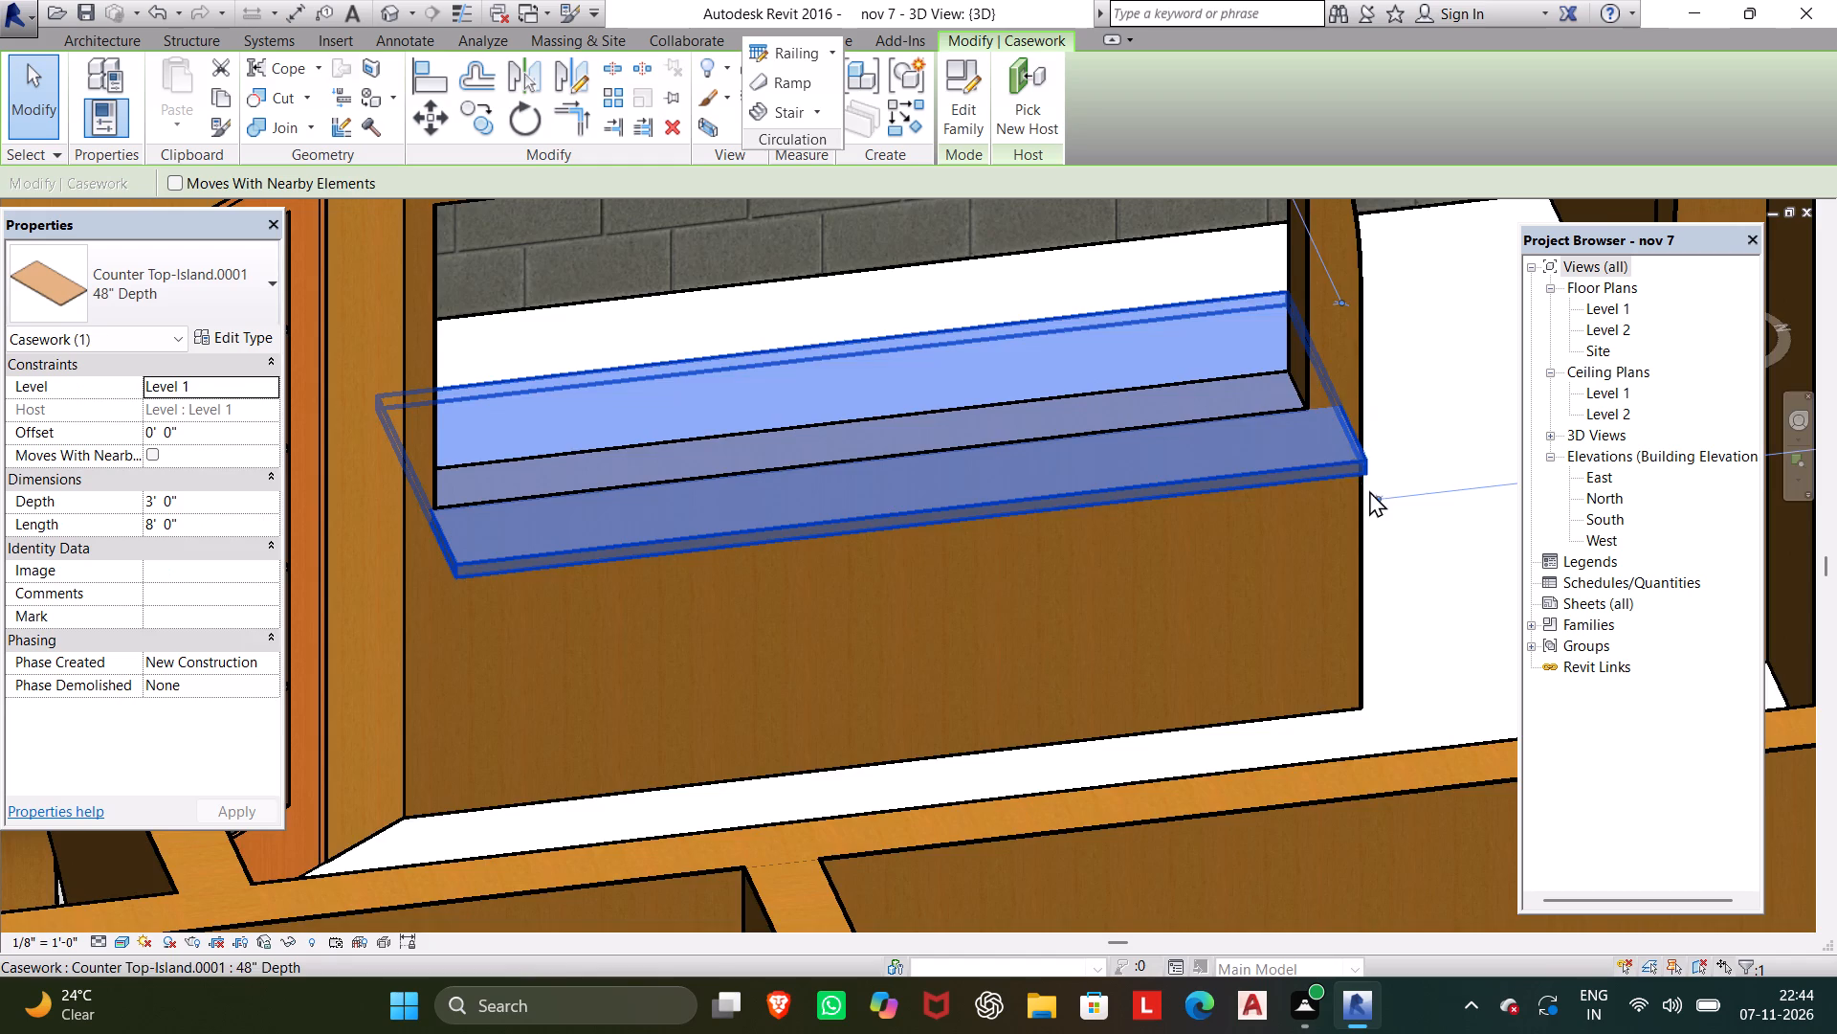
{"action": "scroll", "coordinate": [1369, 491], "scroll_direction": "up", "scroll_amount": 5}
{"action": "scroll", "coordinate": [1363, 459], "scroll_direction": "down", "scroll_amount": 5}
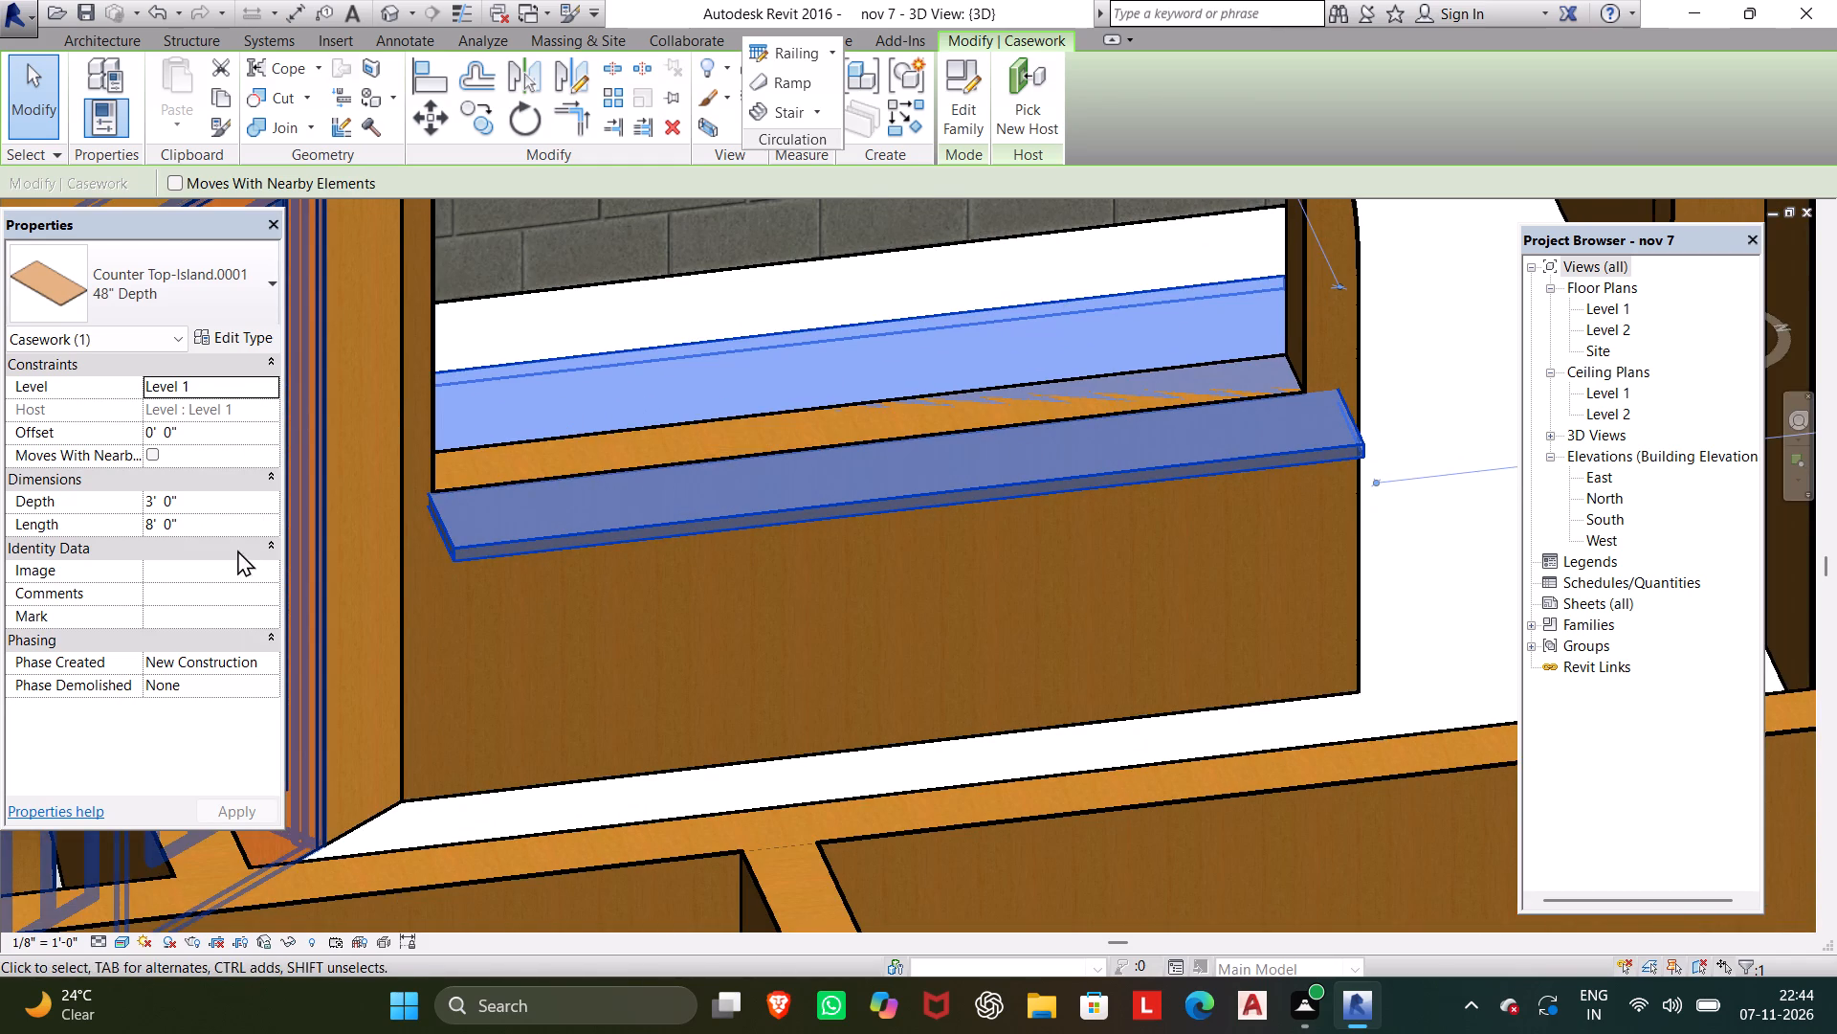
{"action": "left_click", "coordinate": [217, 520]}
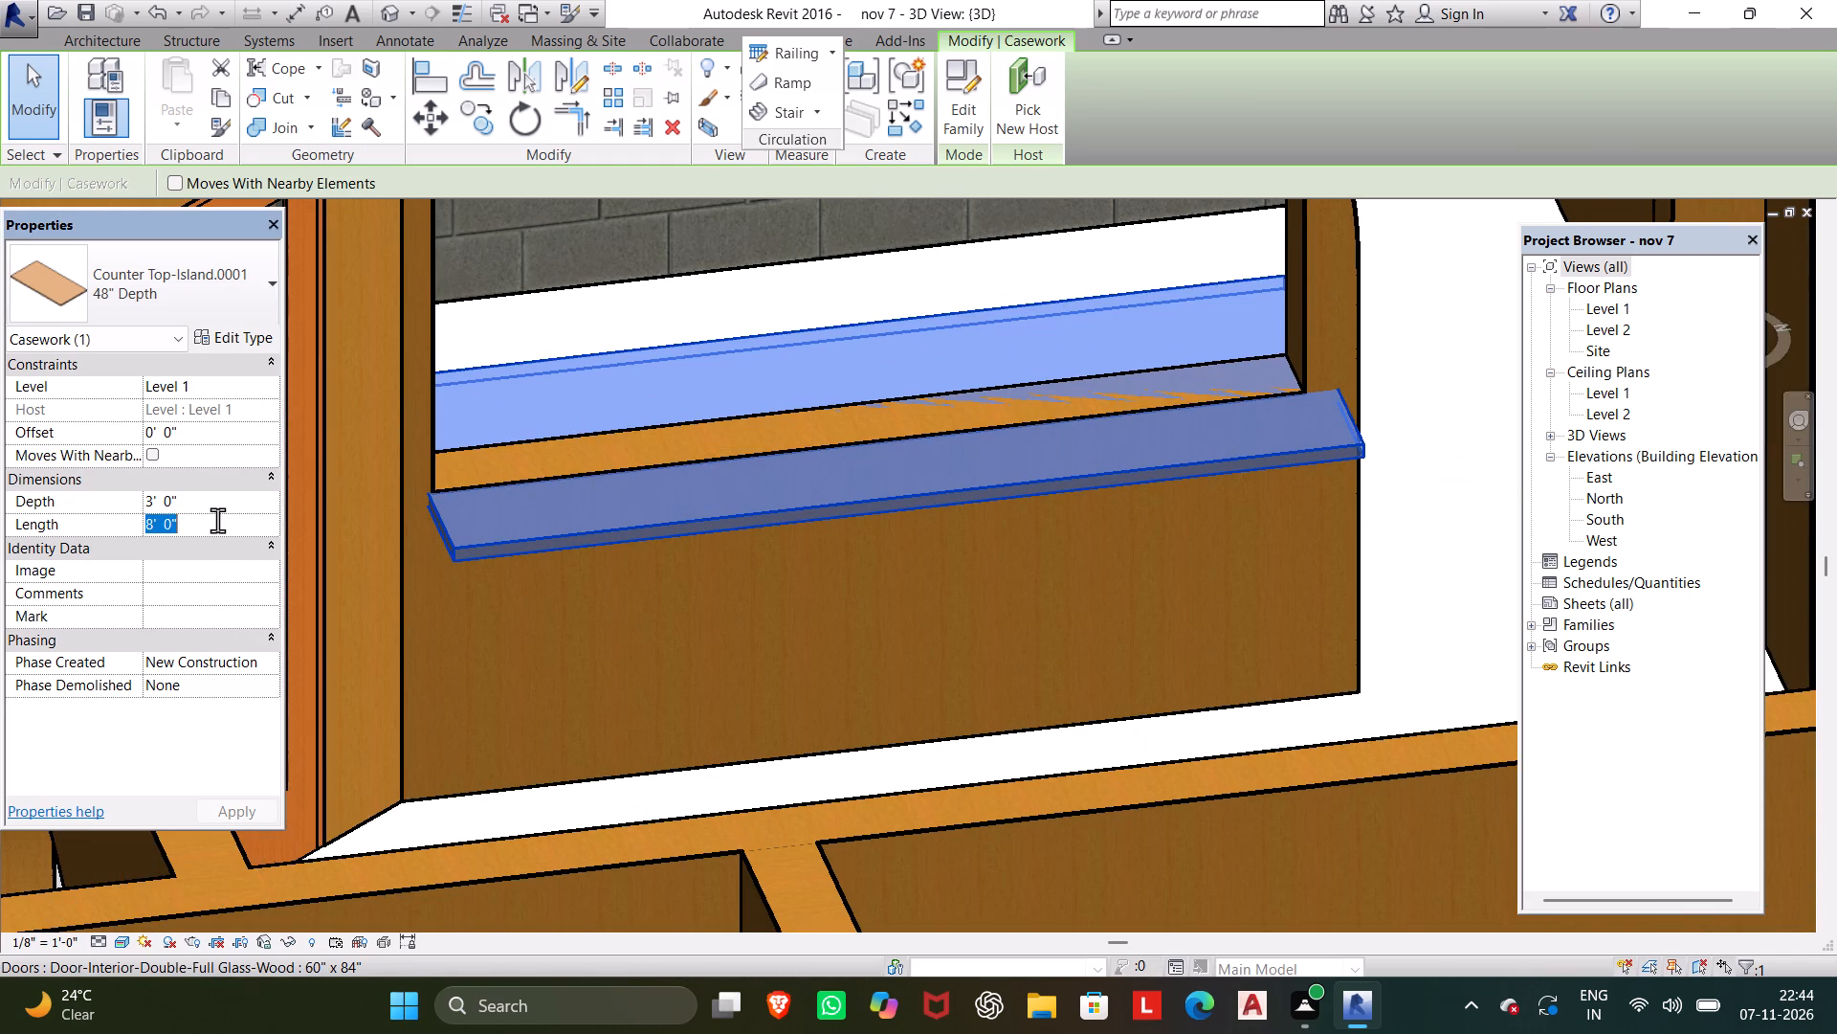
{"action": "type", "text": "7.8'"}
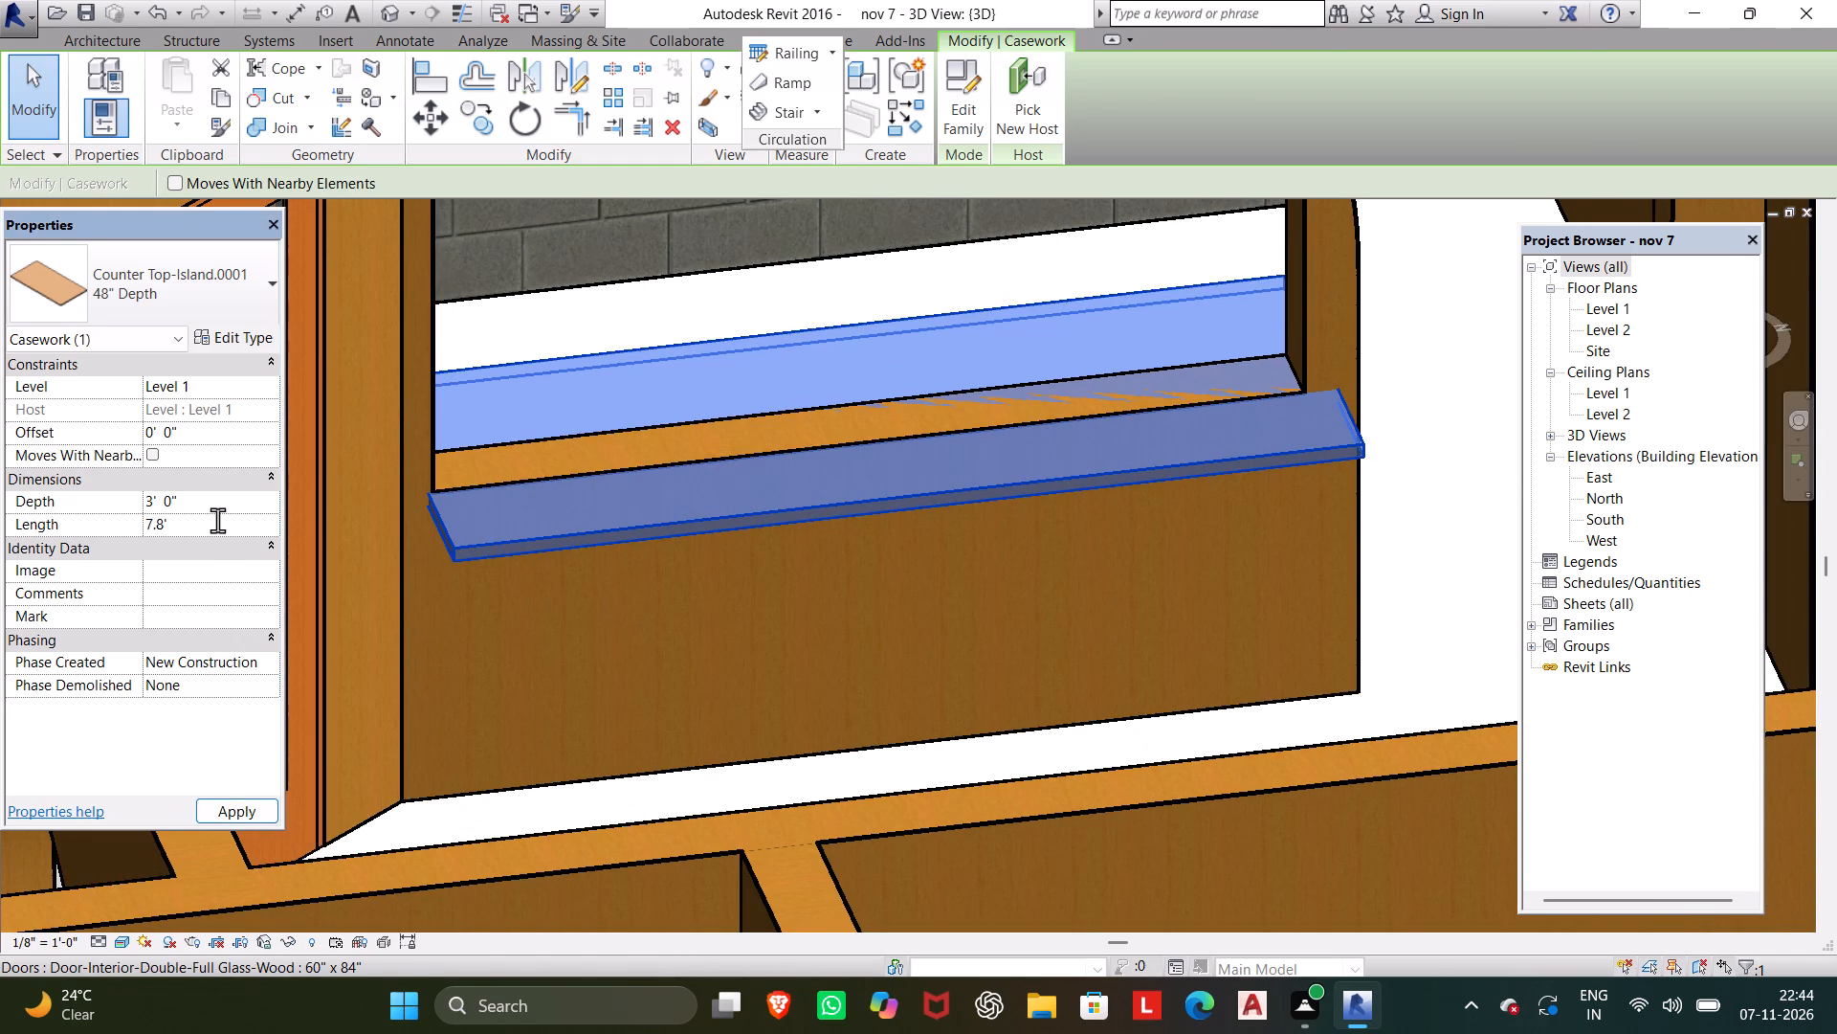
{"action": "key", "text": "Return"}
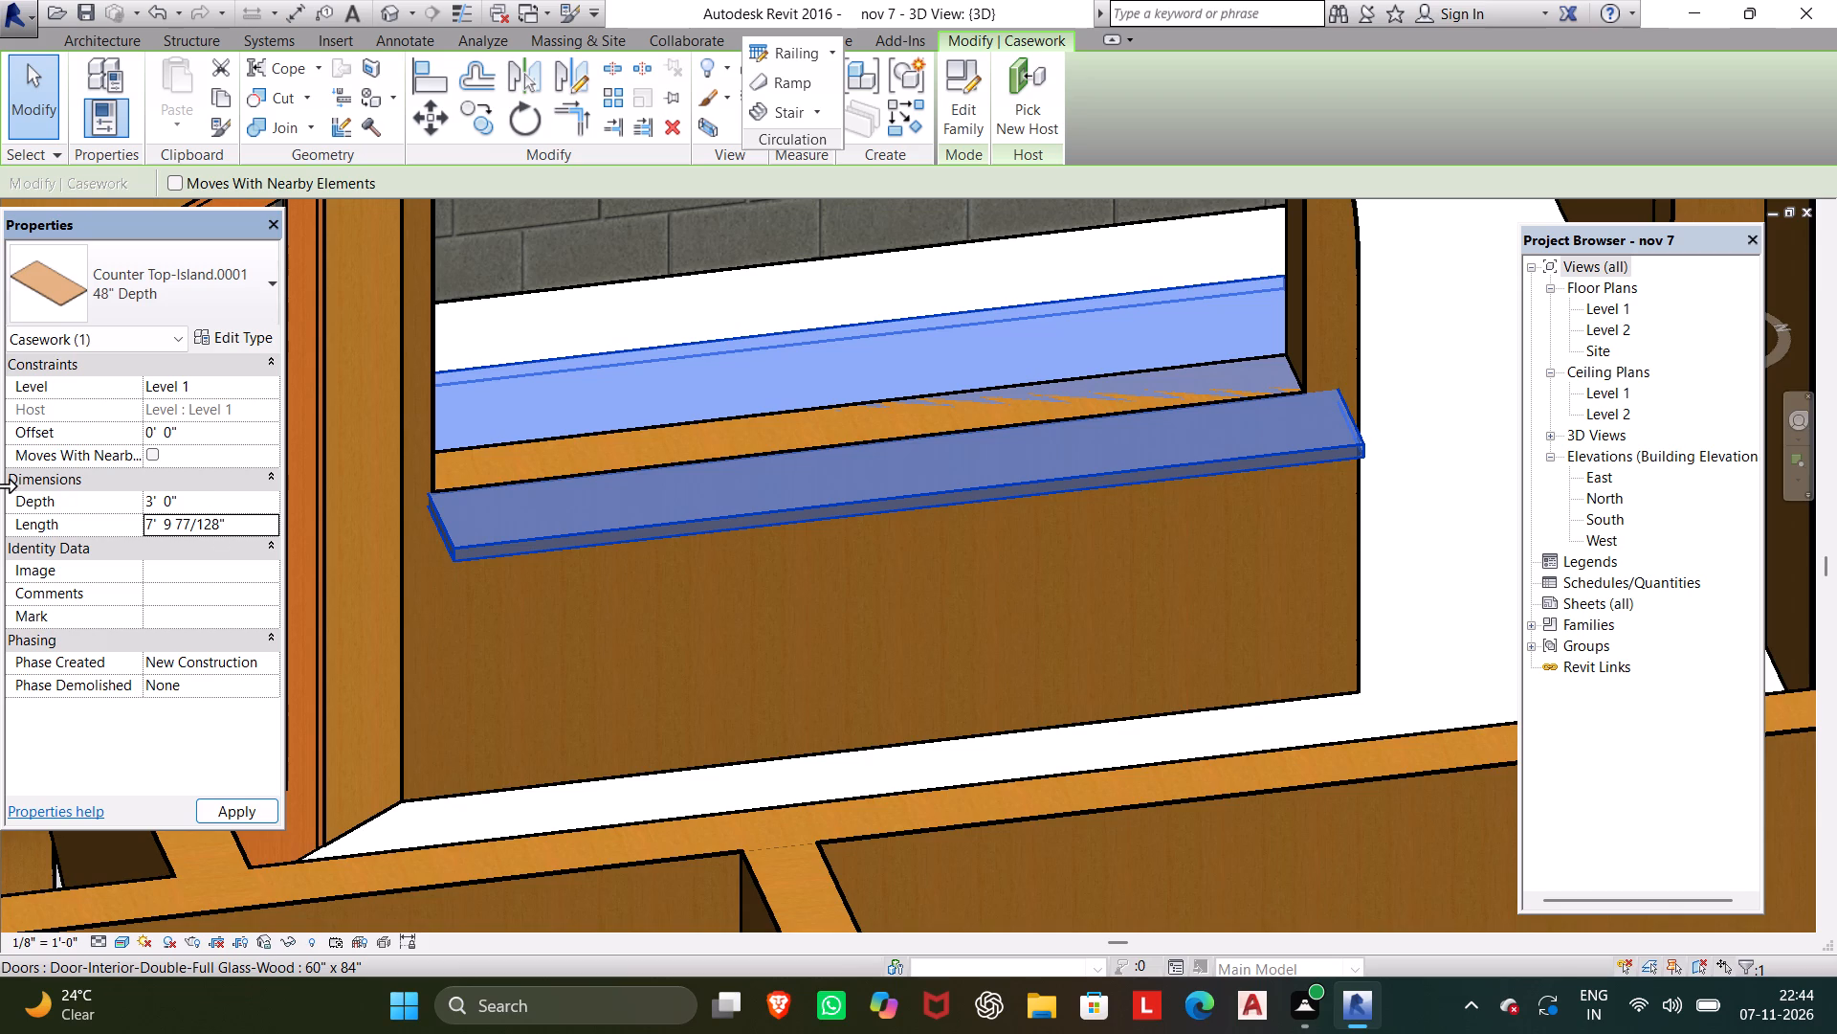
{"action": "left_click", "coordinate": [254, 795]}
{"action": "left_click", "coordinate": [236, 803]}
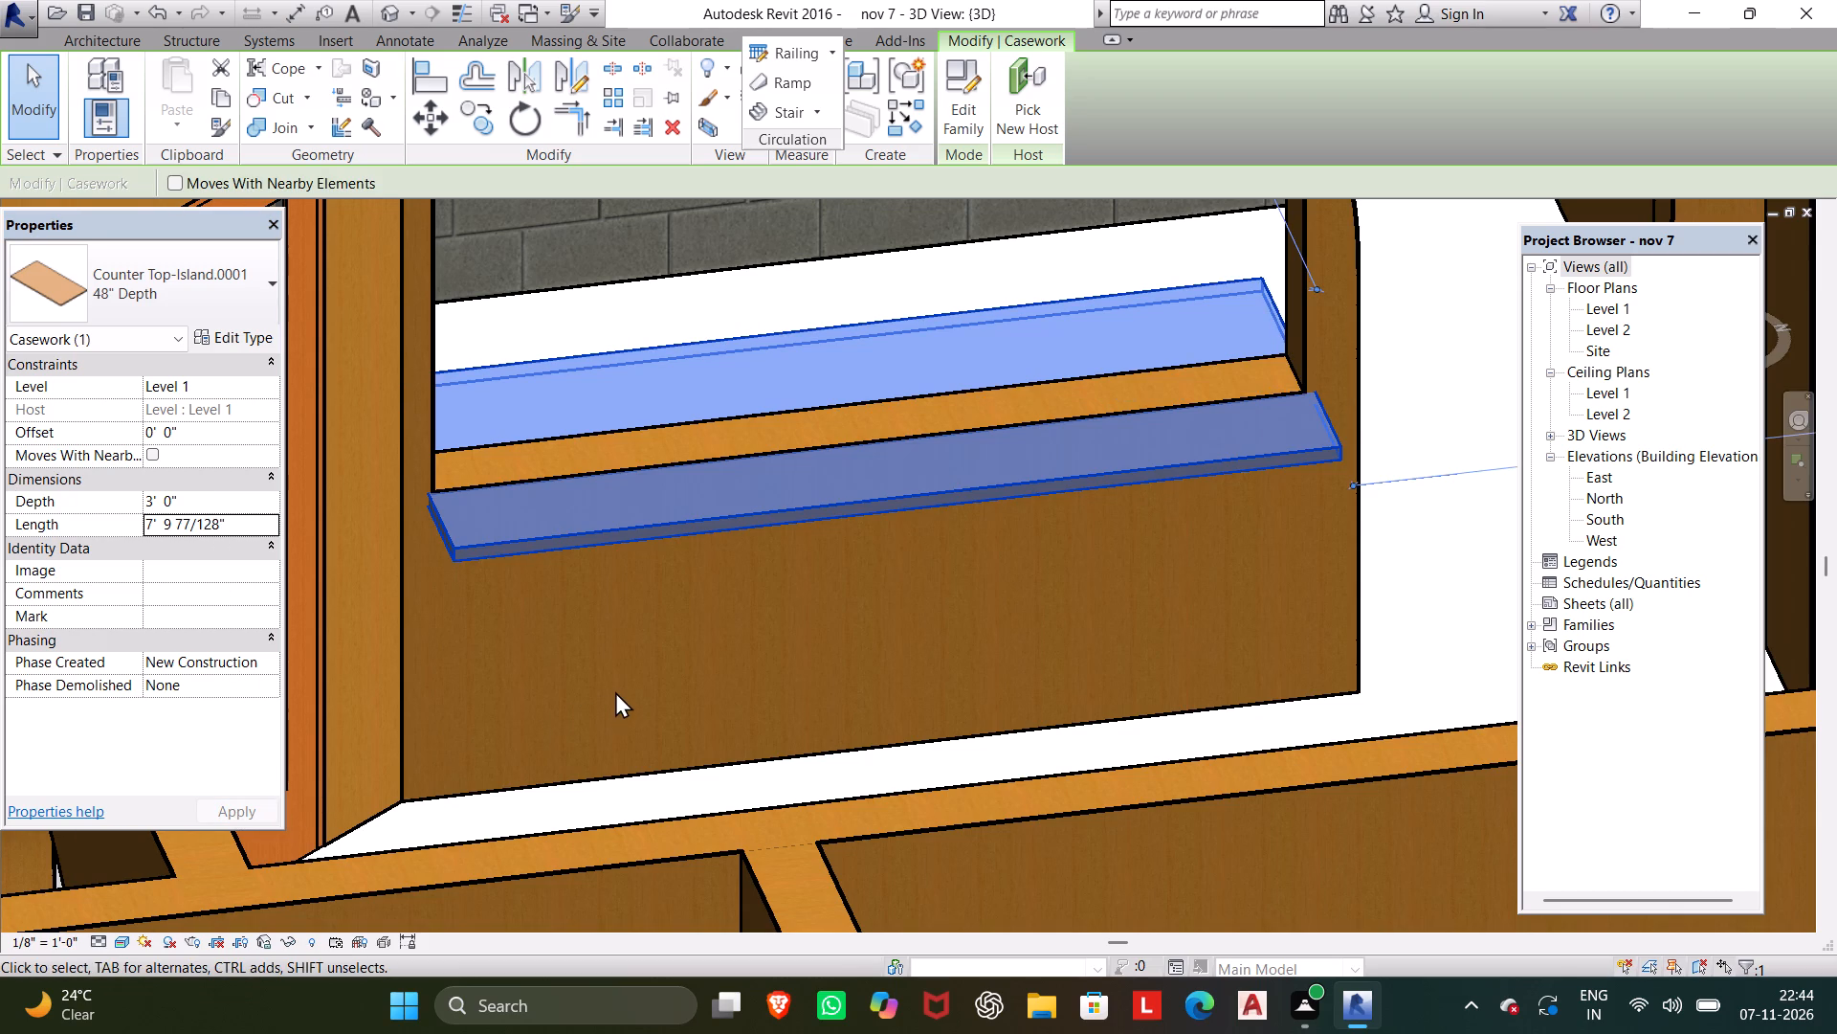
{"action": "middle_click_drag", "start_coordinate": [617, 690], "coordinate": [602, 693]}
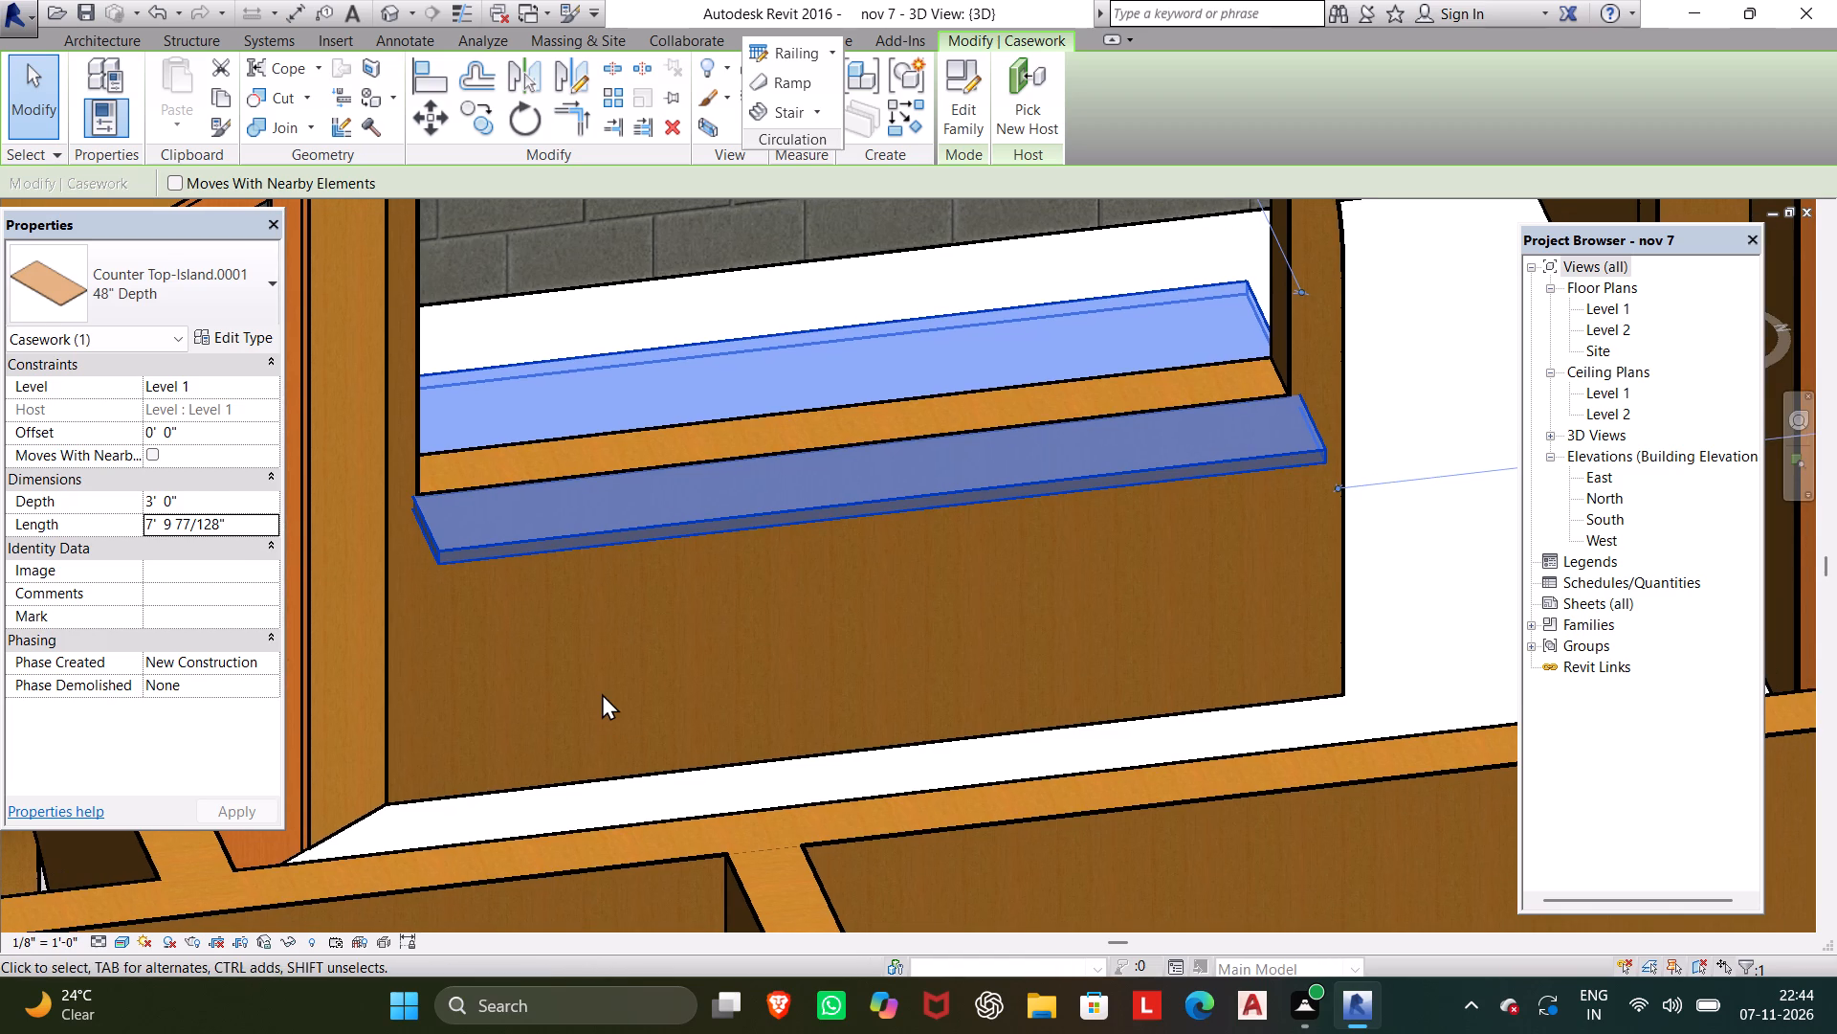
Examine from several angles how the island countertop's ends fit in the wall opening.
{"action": "key", "text": "Escape"}
{"action": "middle_click_drag", "start_coordinate": [669, 682], "coordinate": [641, 694], "text": "shift"}
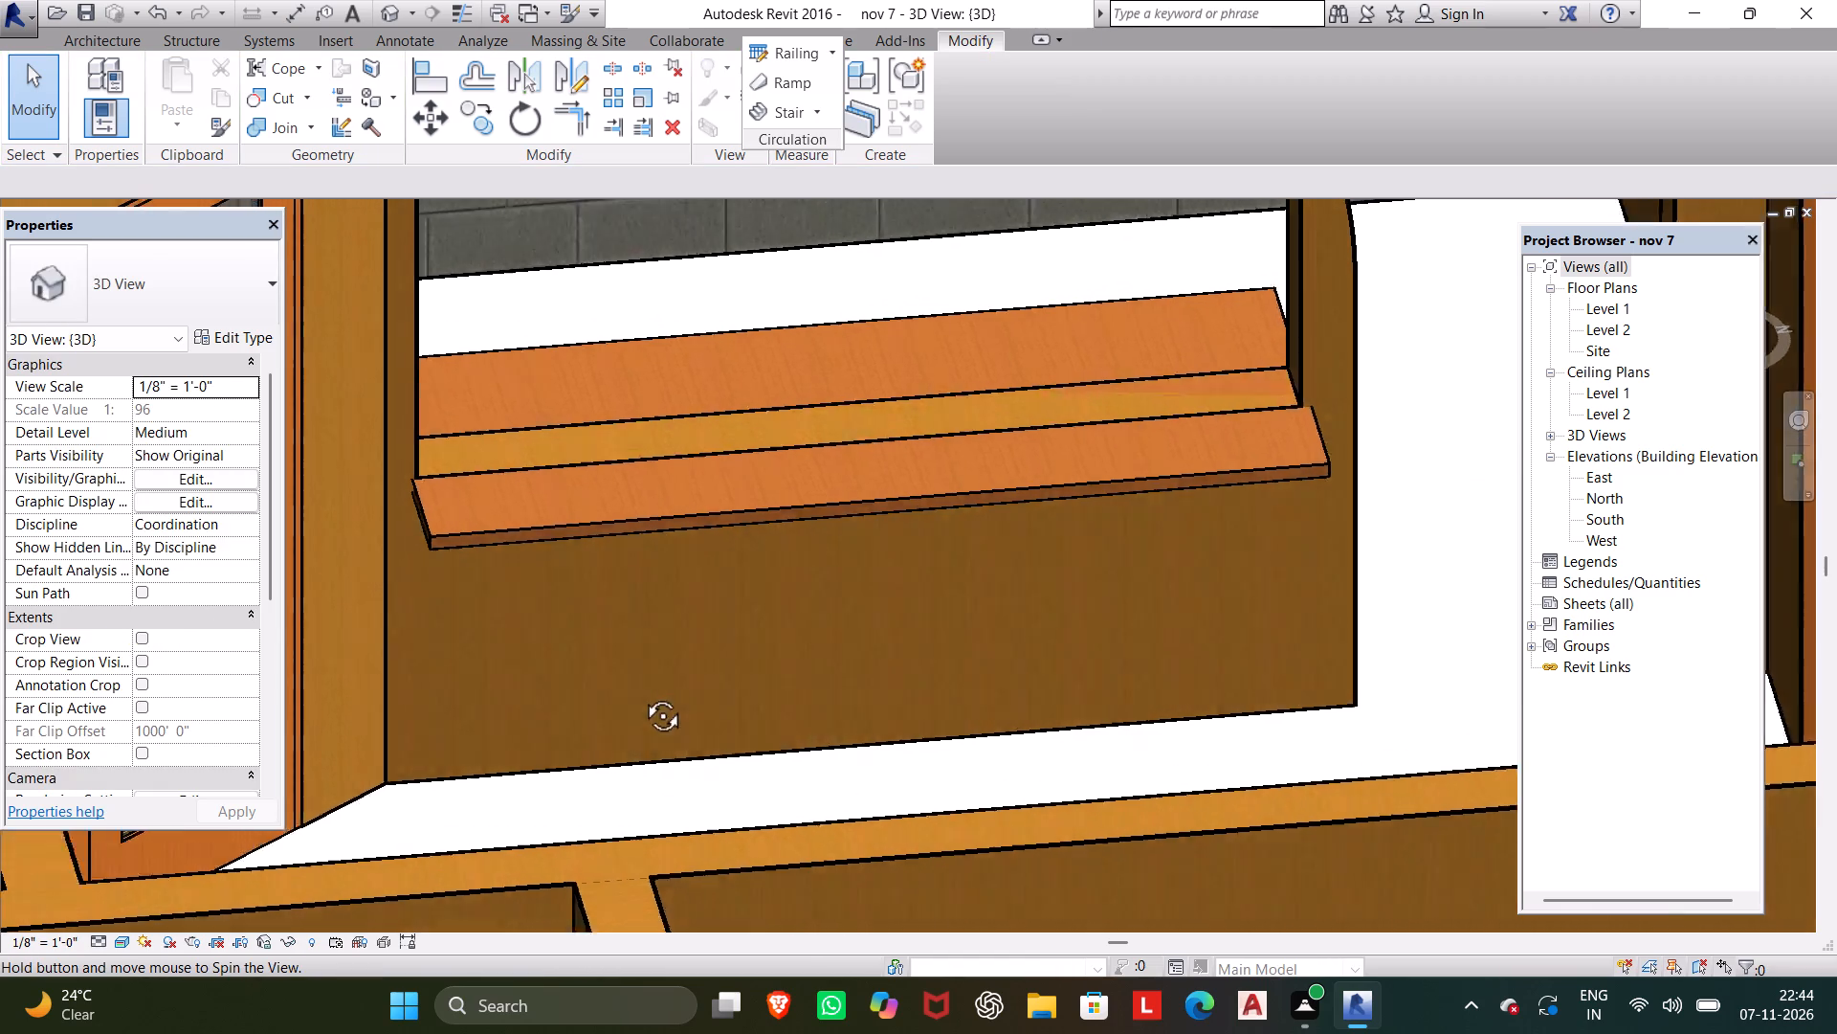
{"action": "middle_click_drag", "start_coordinate": [641, 694], "coordinate": [429, 710], "text": "shift"}
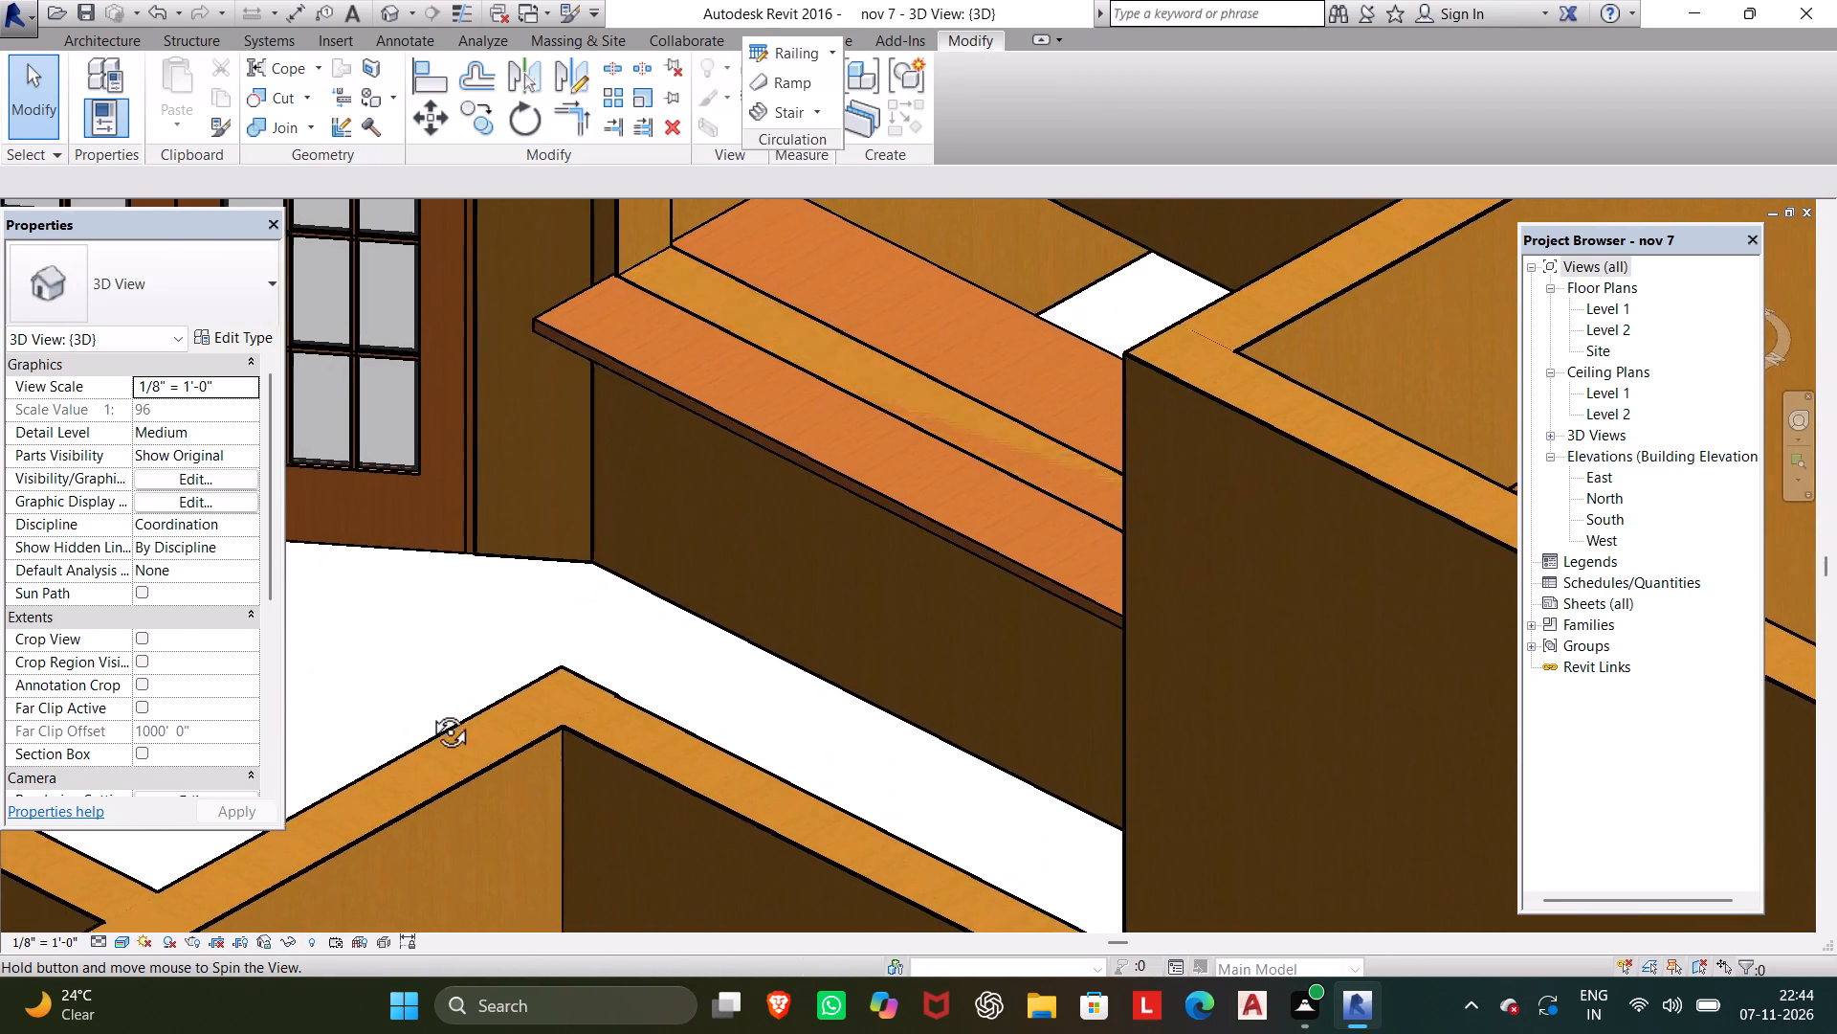
{"action": "middle_click_drag", "start_coordinate": [429, 710], "coordinate": [333, 823], "text": "shift"}
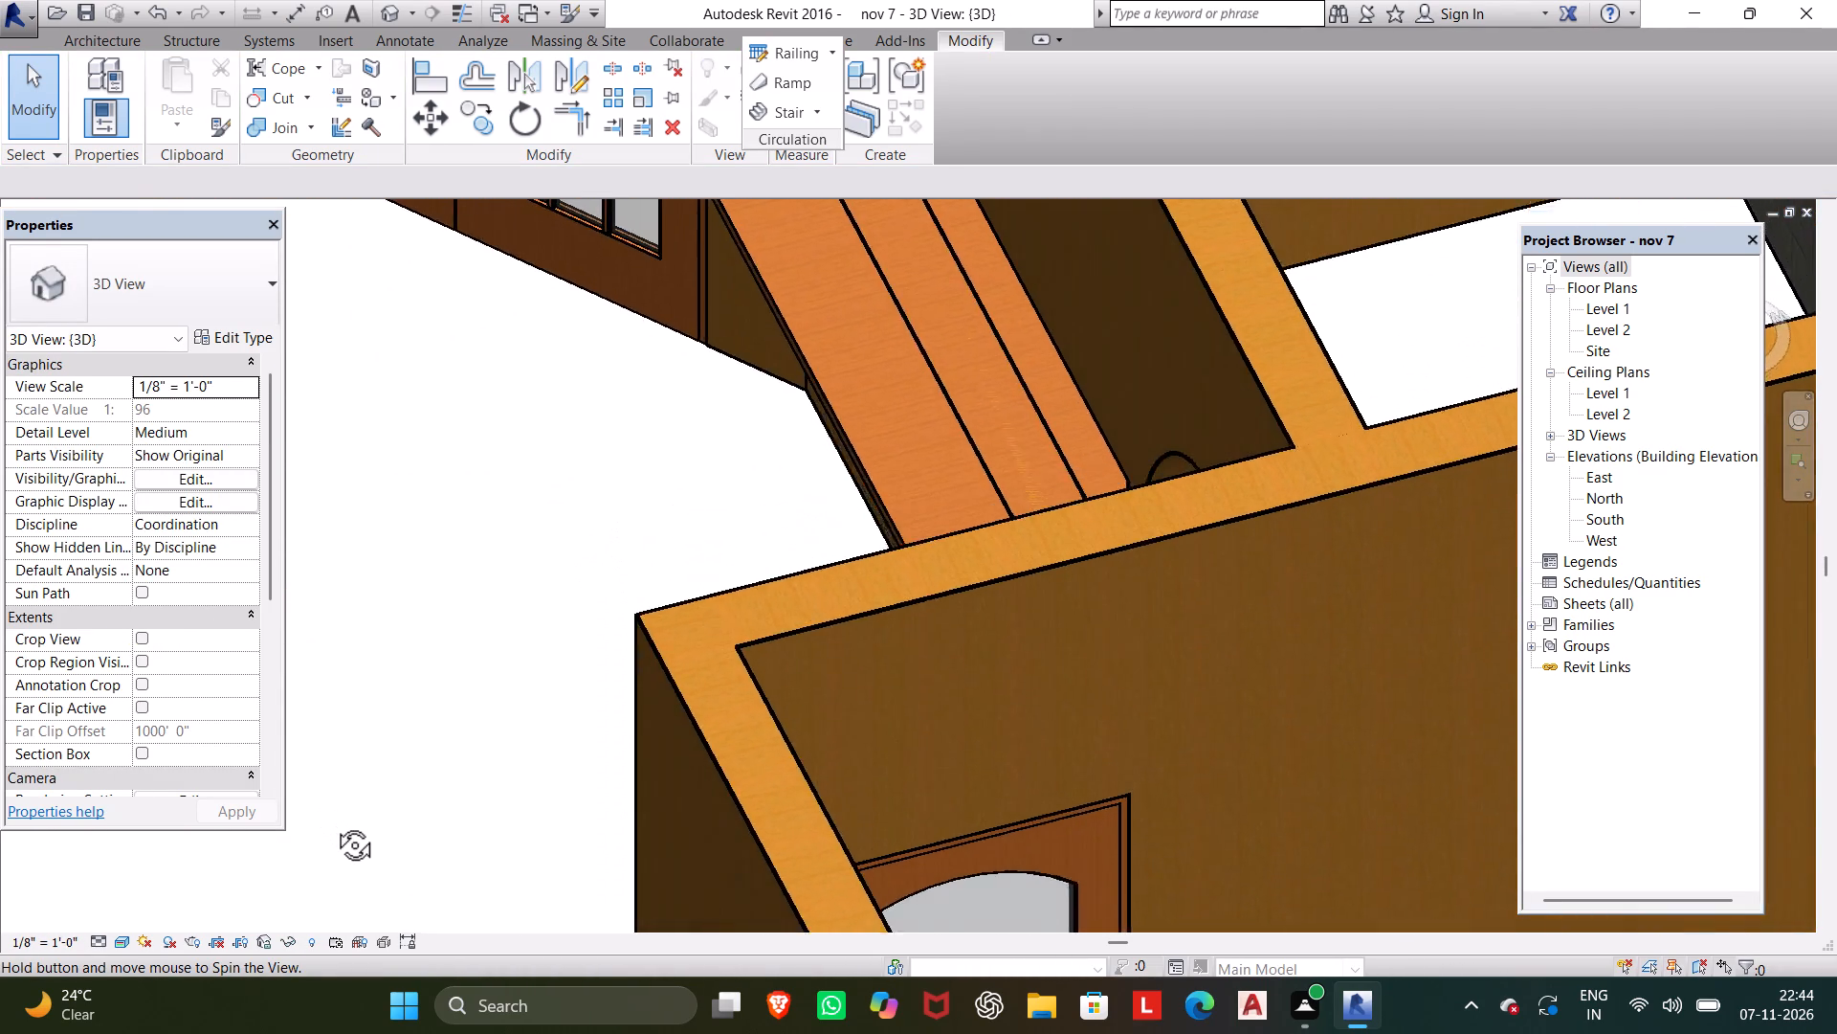
{"action": "middle_click_drag", "start_coordinate": [333, 823], "coordinate": [454, 831], "text": "shift"}
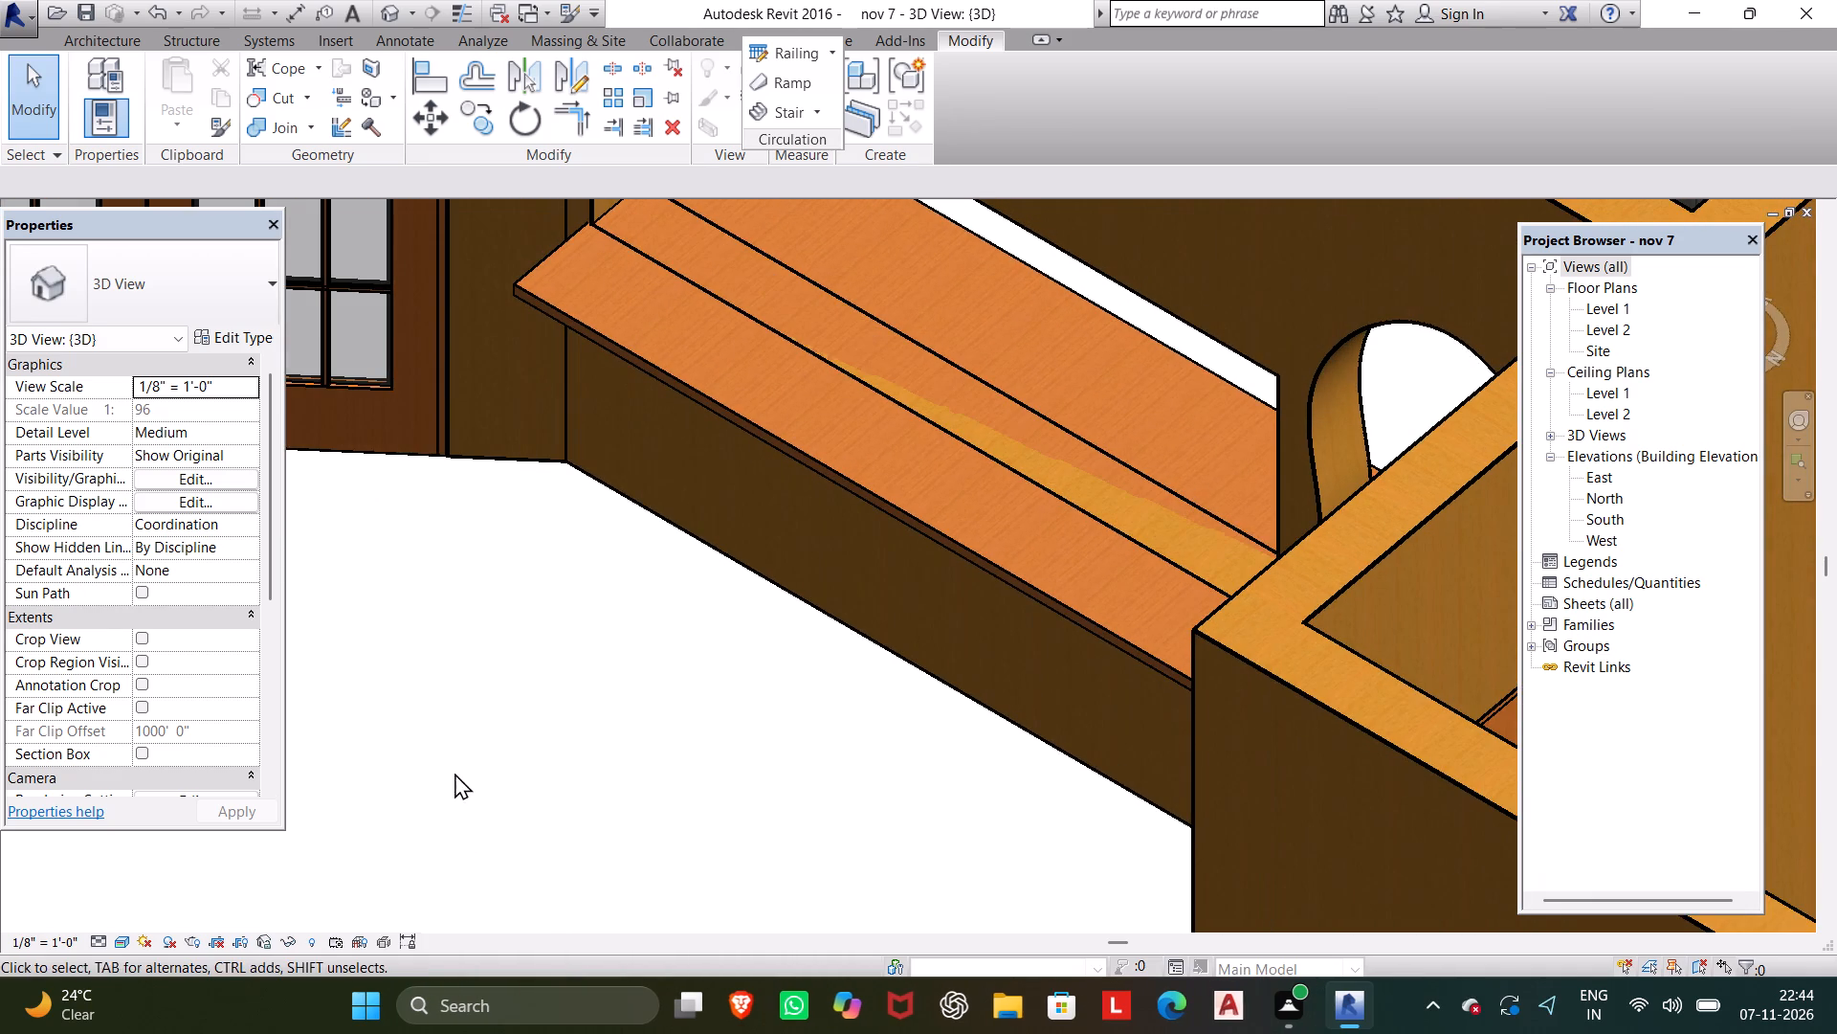
{"action": "middle_click_drag", "start_coordinate": [647, 731], "coordinate": [726, 702], "text": "shift"}
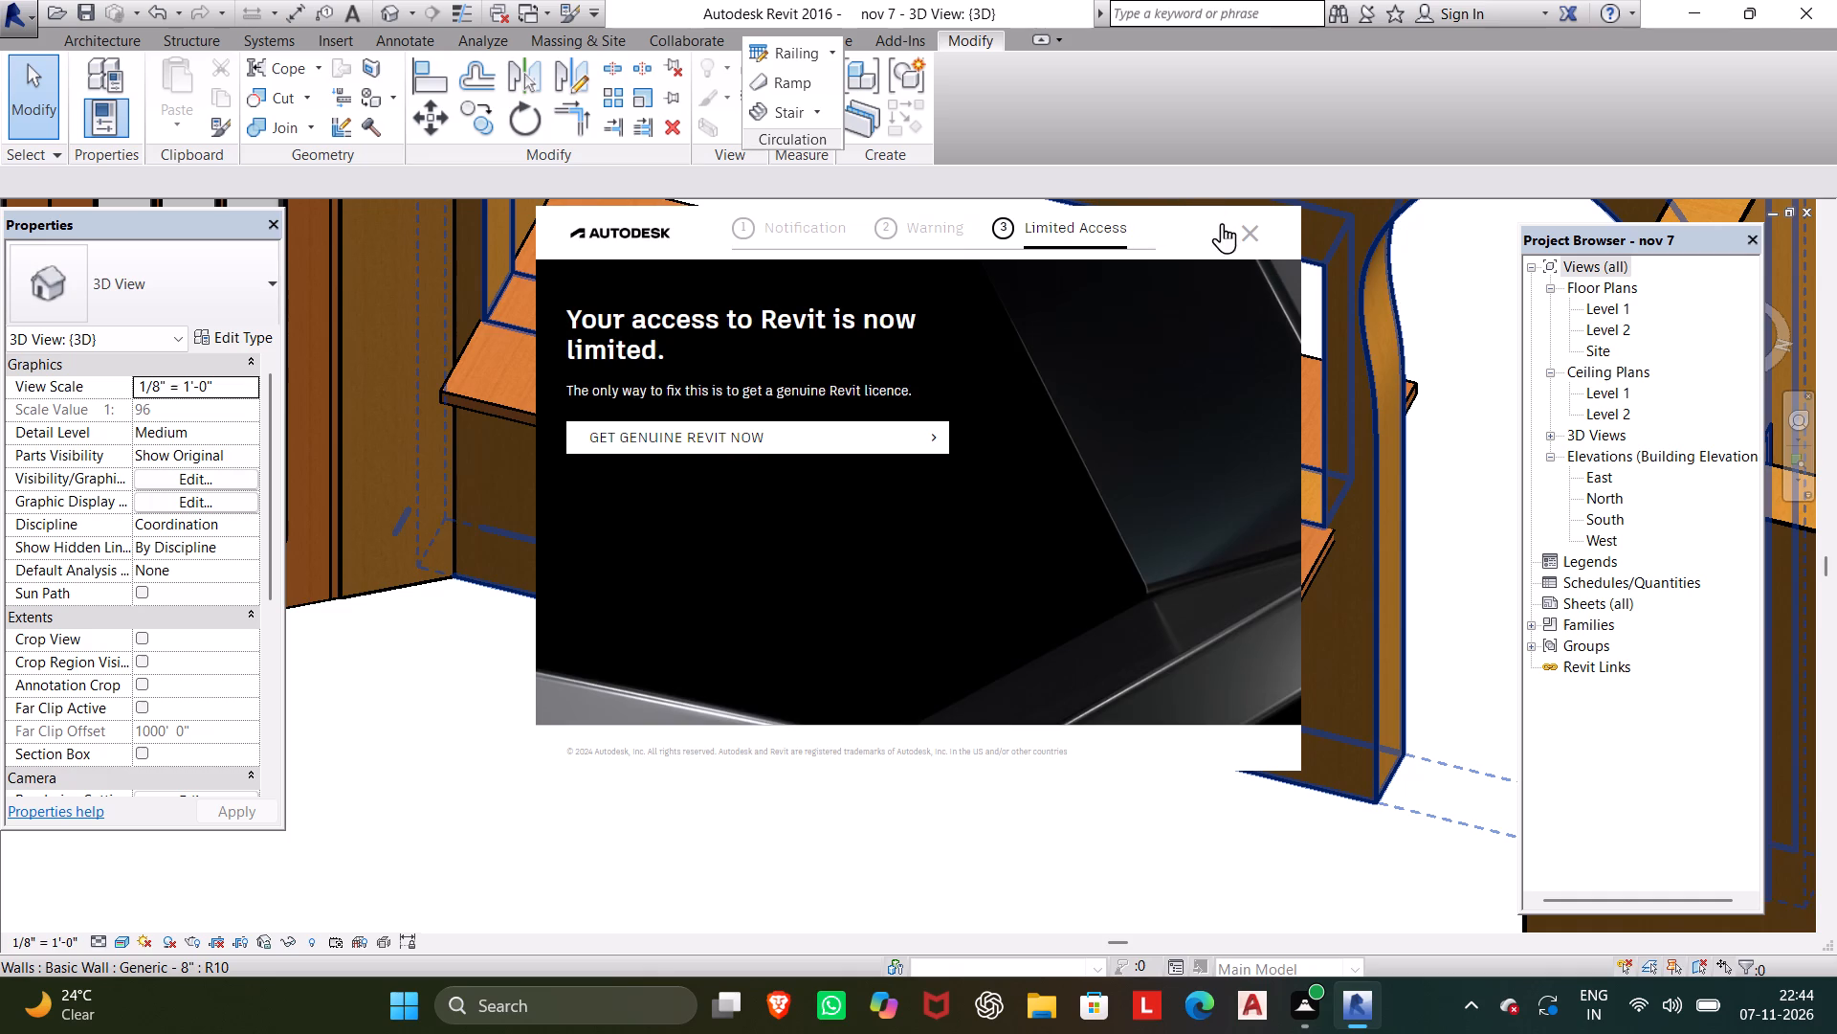
{"action": "left_click", "coordinate": [1246, 223]}
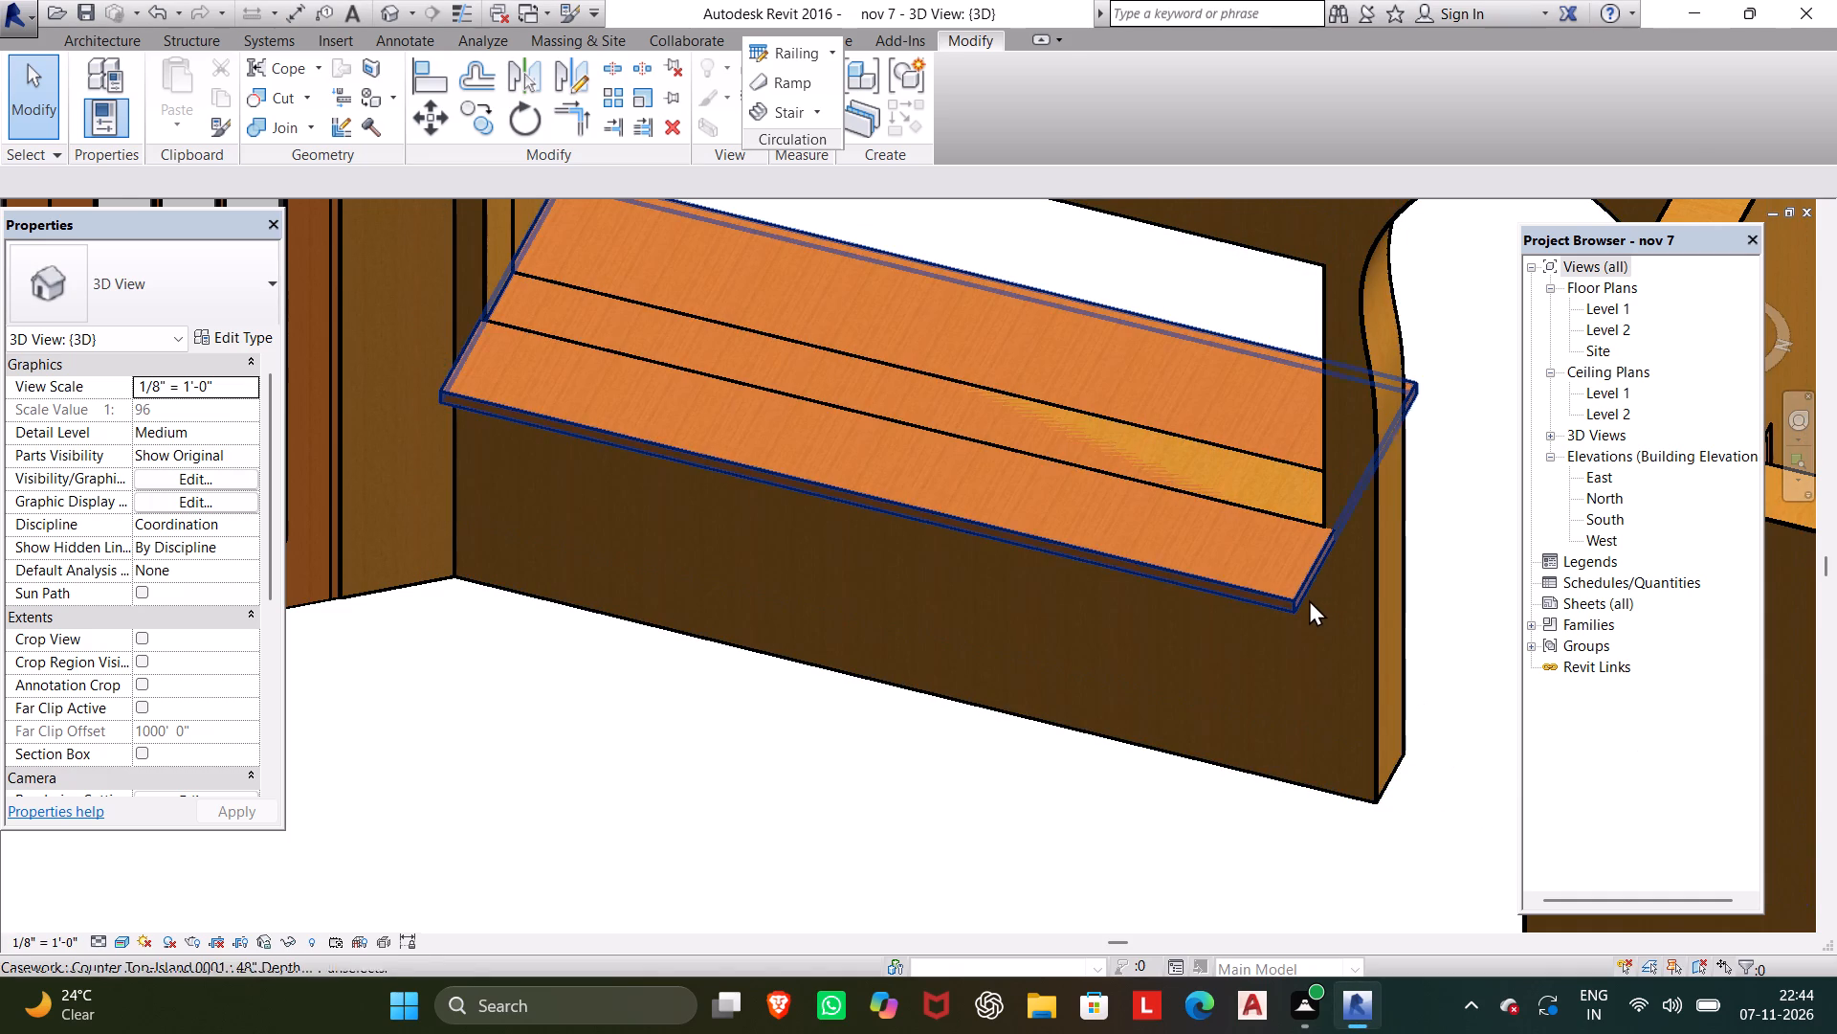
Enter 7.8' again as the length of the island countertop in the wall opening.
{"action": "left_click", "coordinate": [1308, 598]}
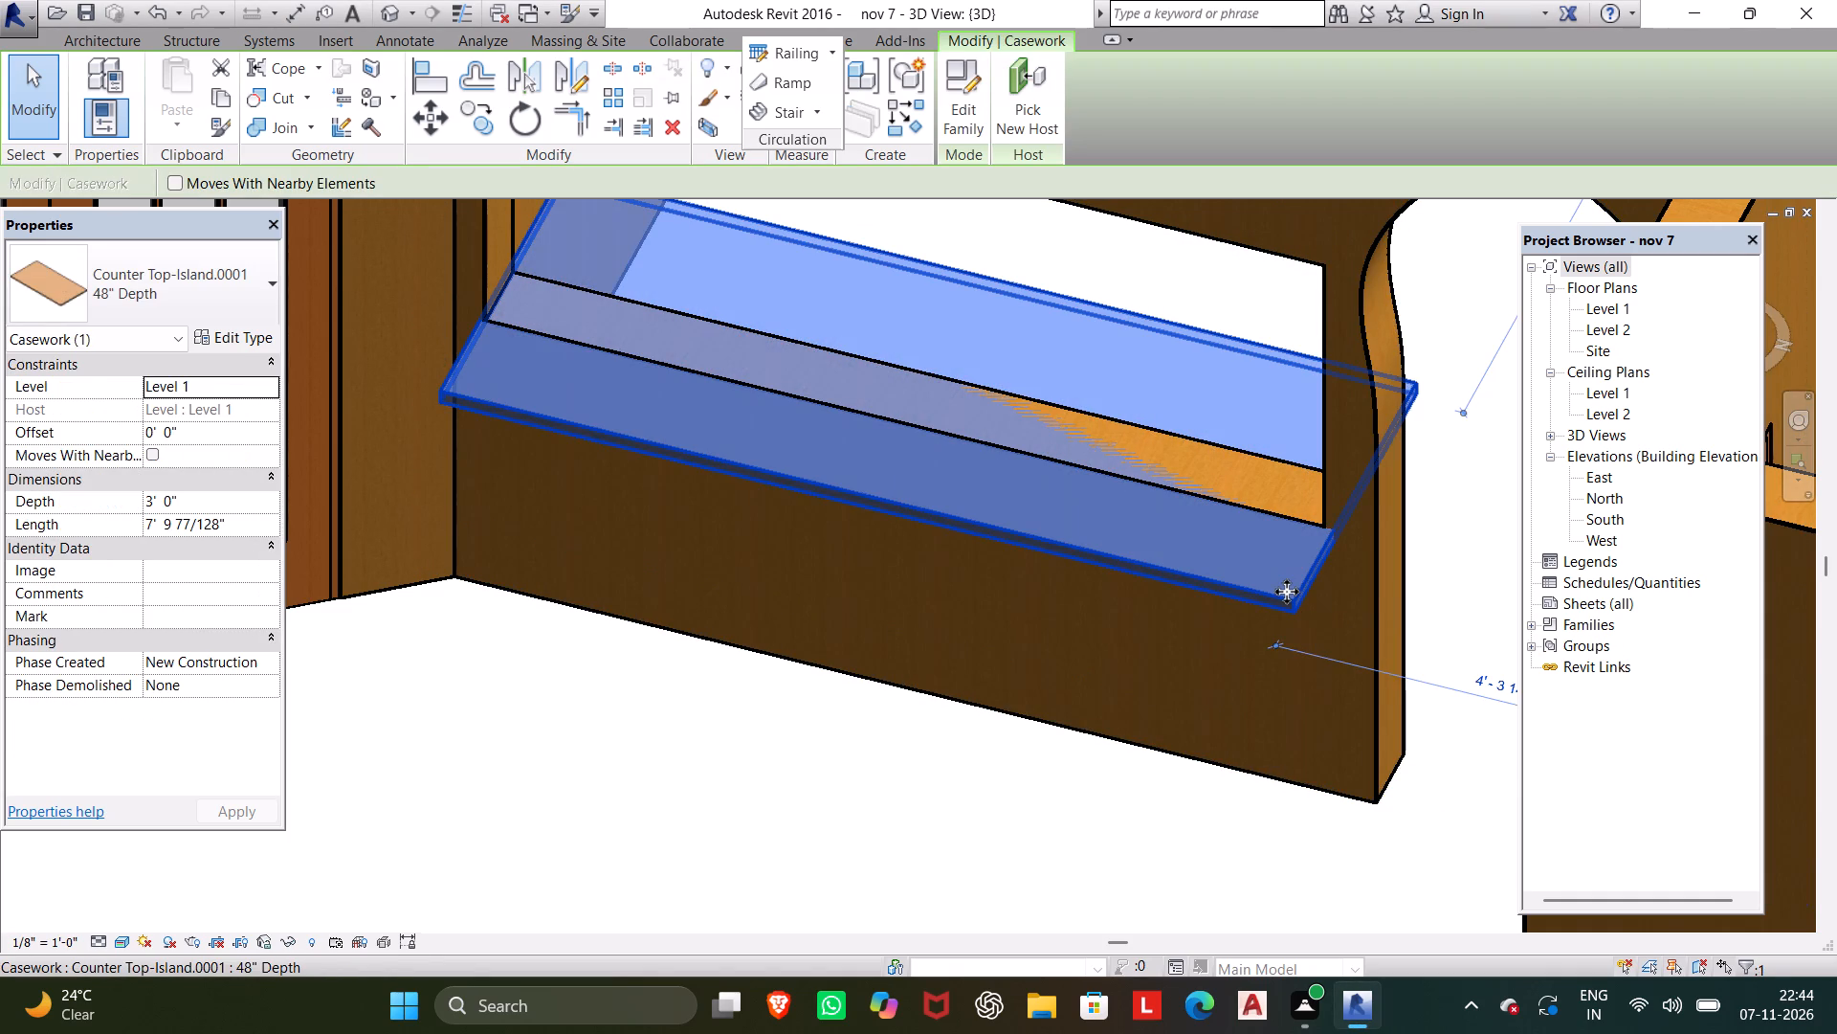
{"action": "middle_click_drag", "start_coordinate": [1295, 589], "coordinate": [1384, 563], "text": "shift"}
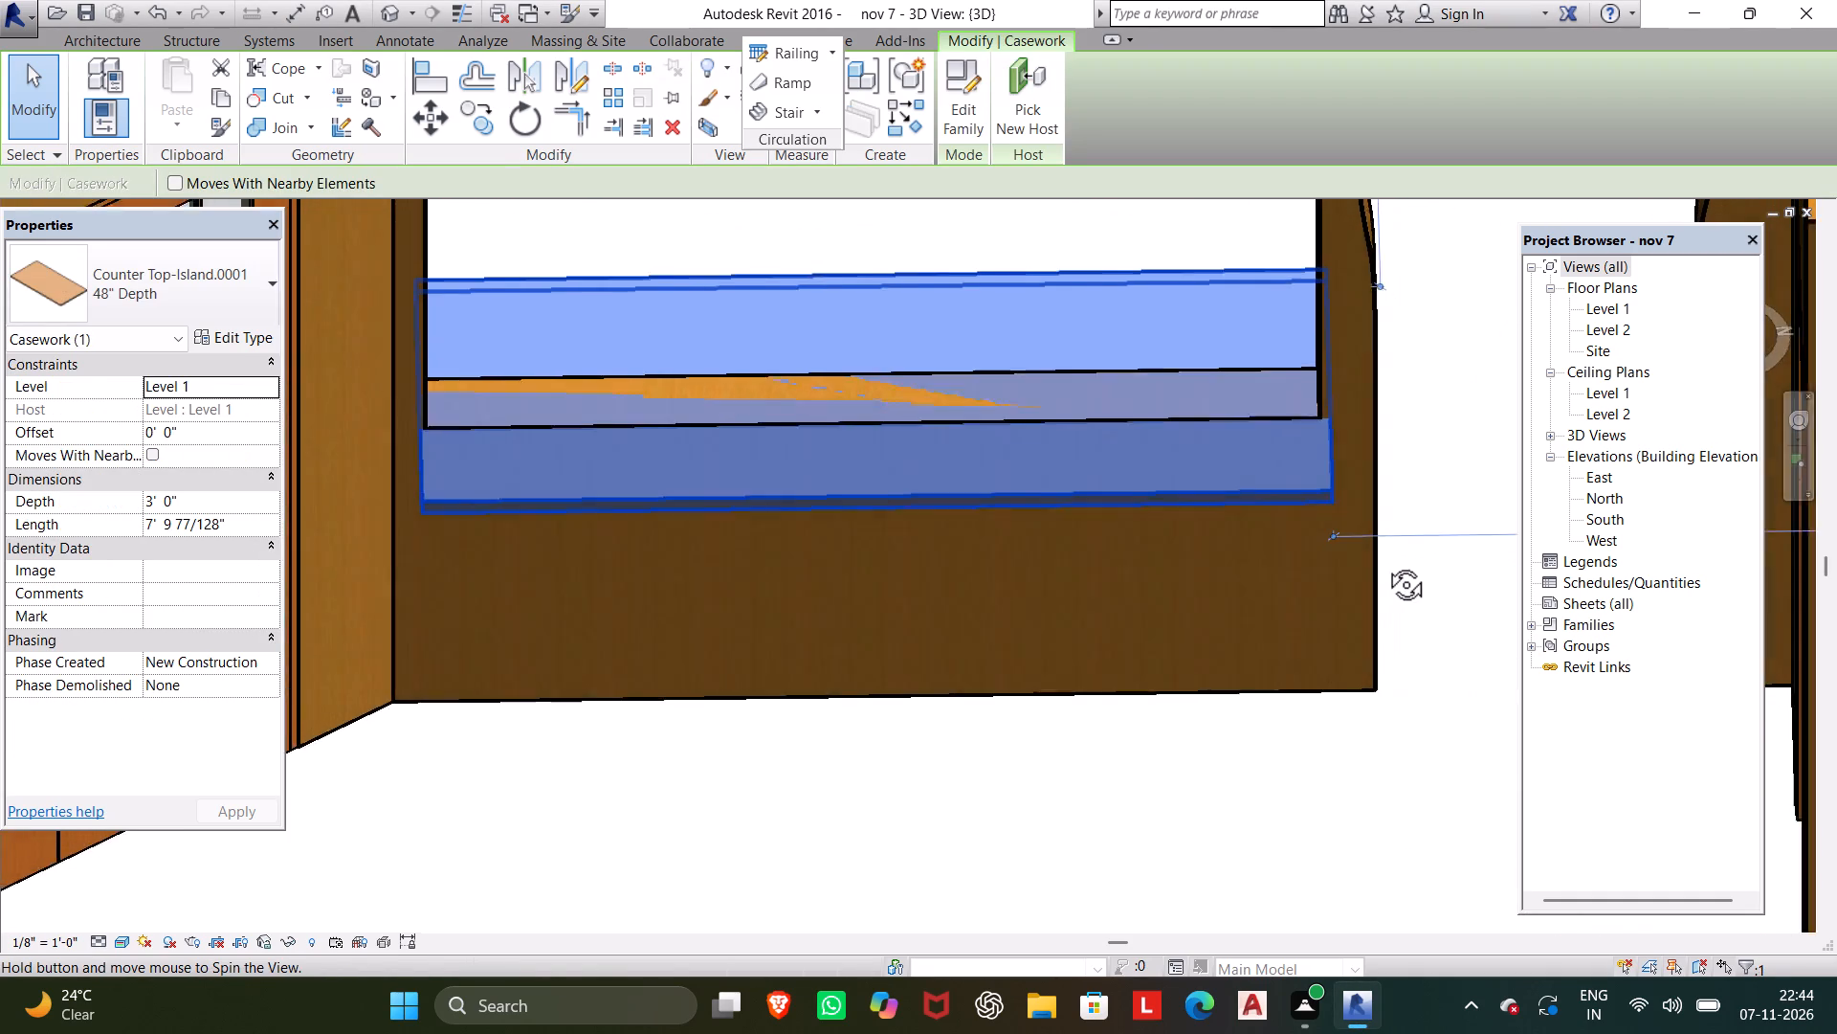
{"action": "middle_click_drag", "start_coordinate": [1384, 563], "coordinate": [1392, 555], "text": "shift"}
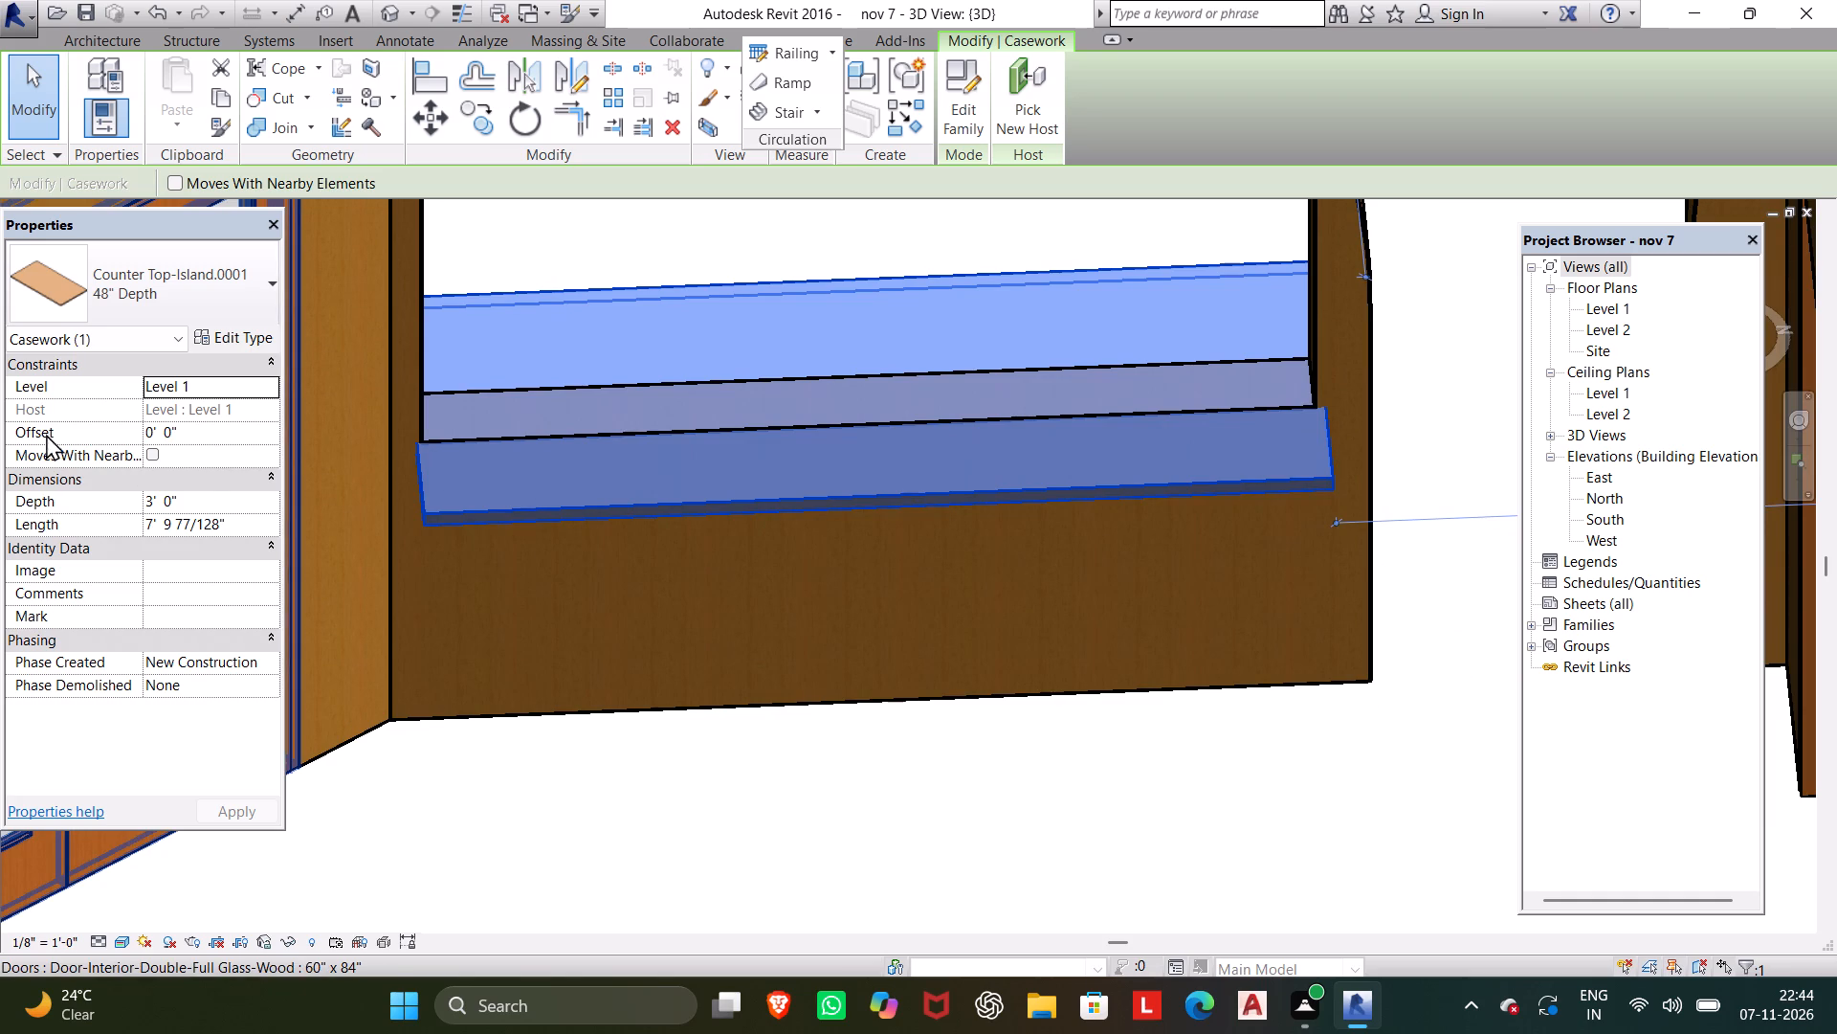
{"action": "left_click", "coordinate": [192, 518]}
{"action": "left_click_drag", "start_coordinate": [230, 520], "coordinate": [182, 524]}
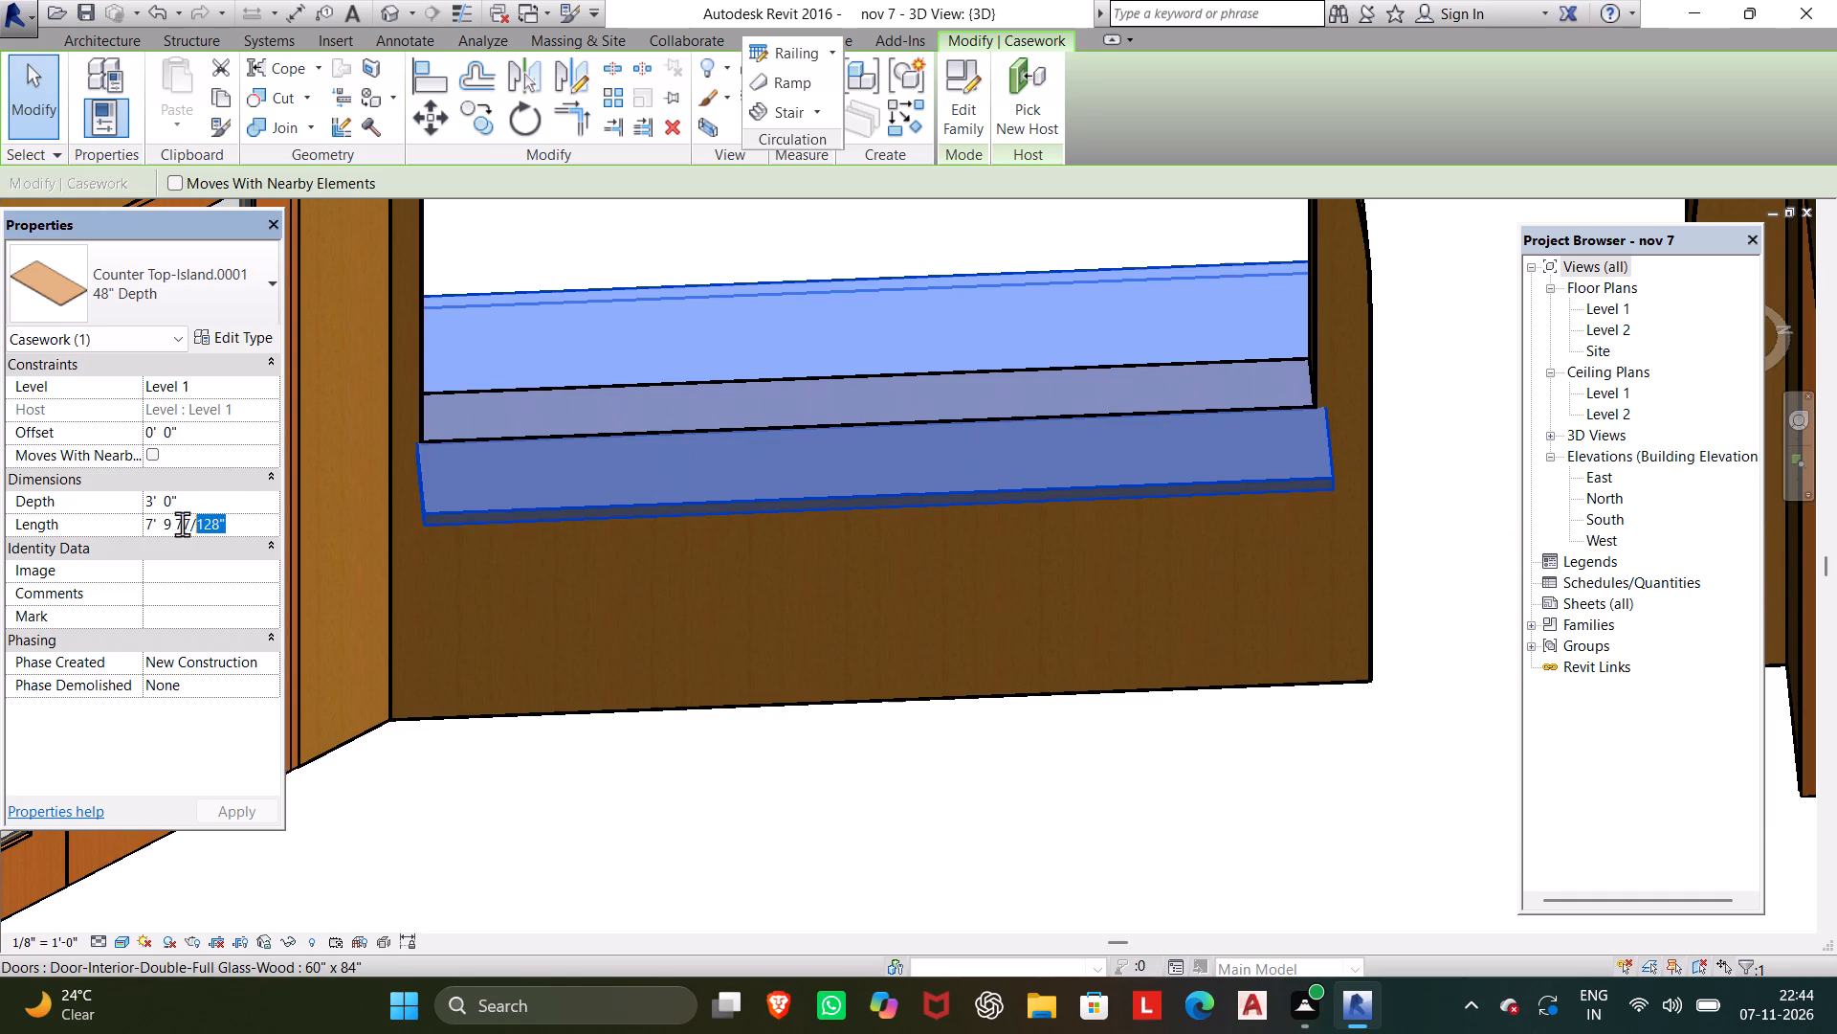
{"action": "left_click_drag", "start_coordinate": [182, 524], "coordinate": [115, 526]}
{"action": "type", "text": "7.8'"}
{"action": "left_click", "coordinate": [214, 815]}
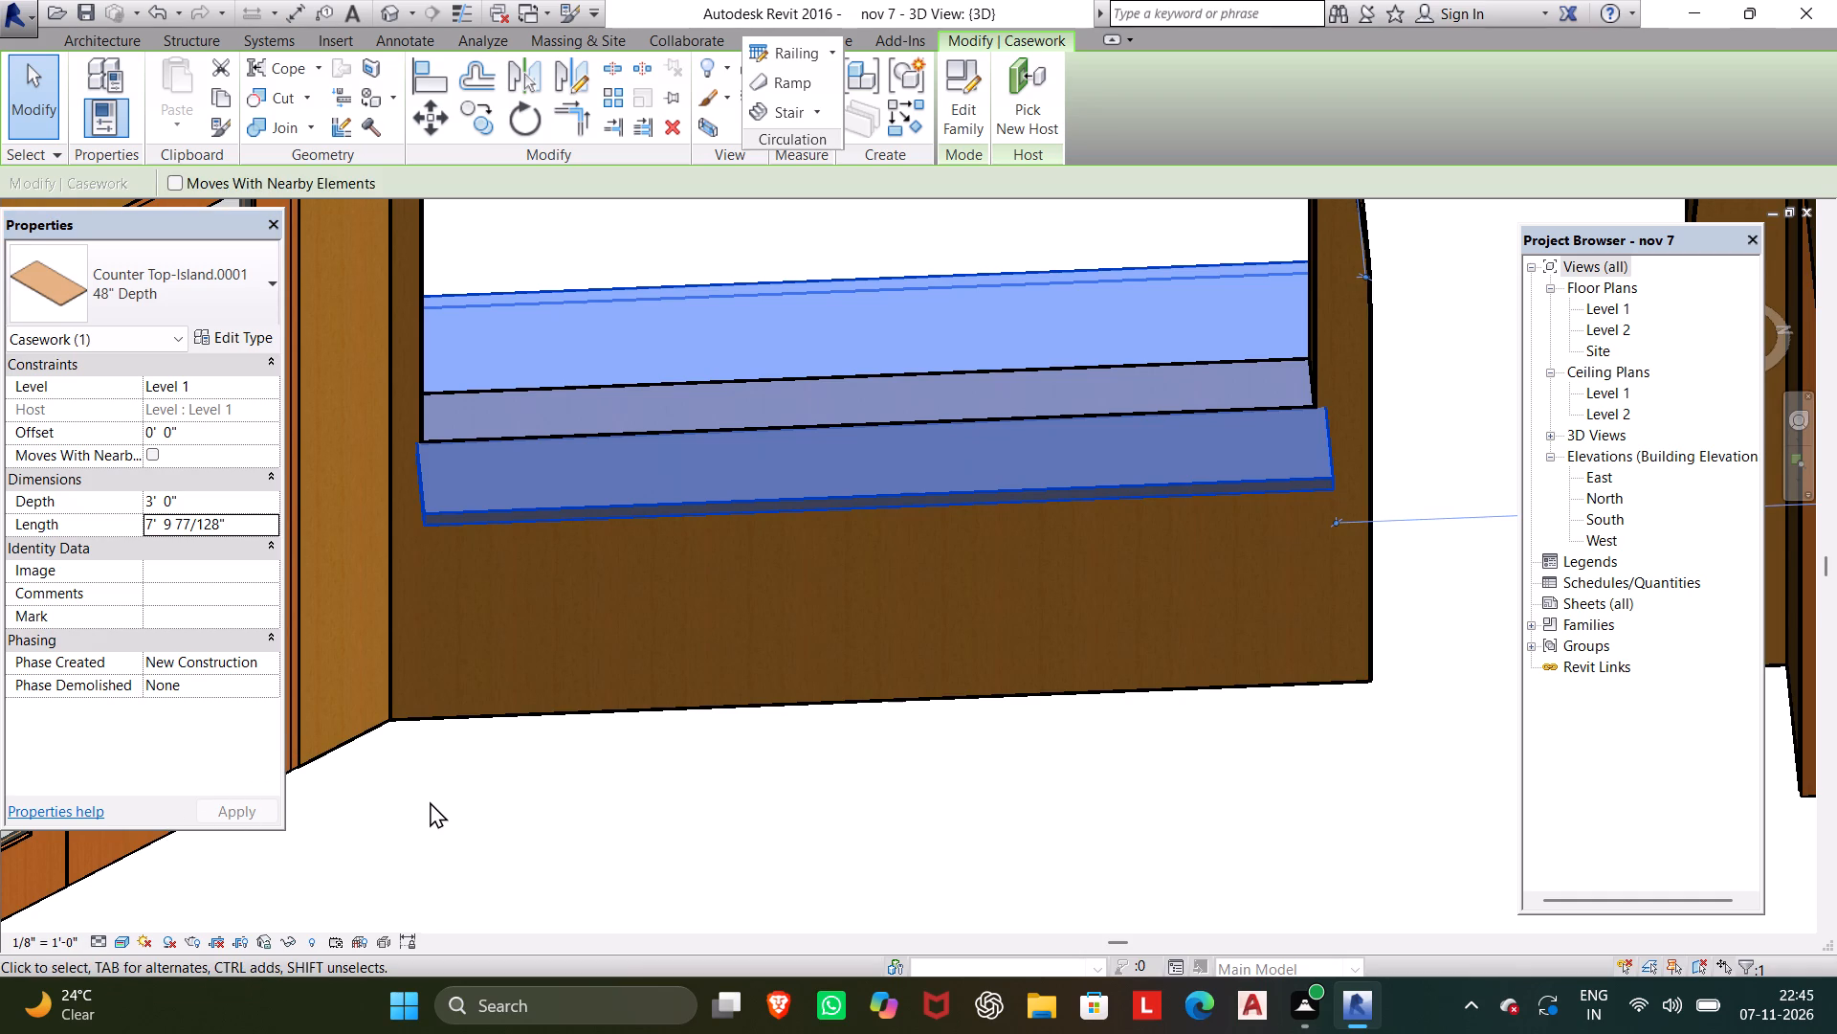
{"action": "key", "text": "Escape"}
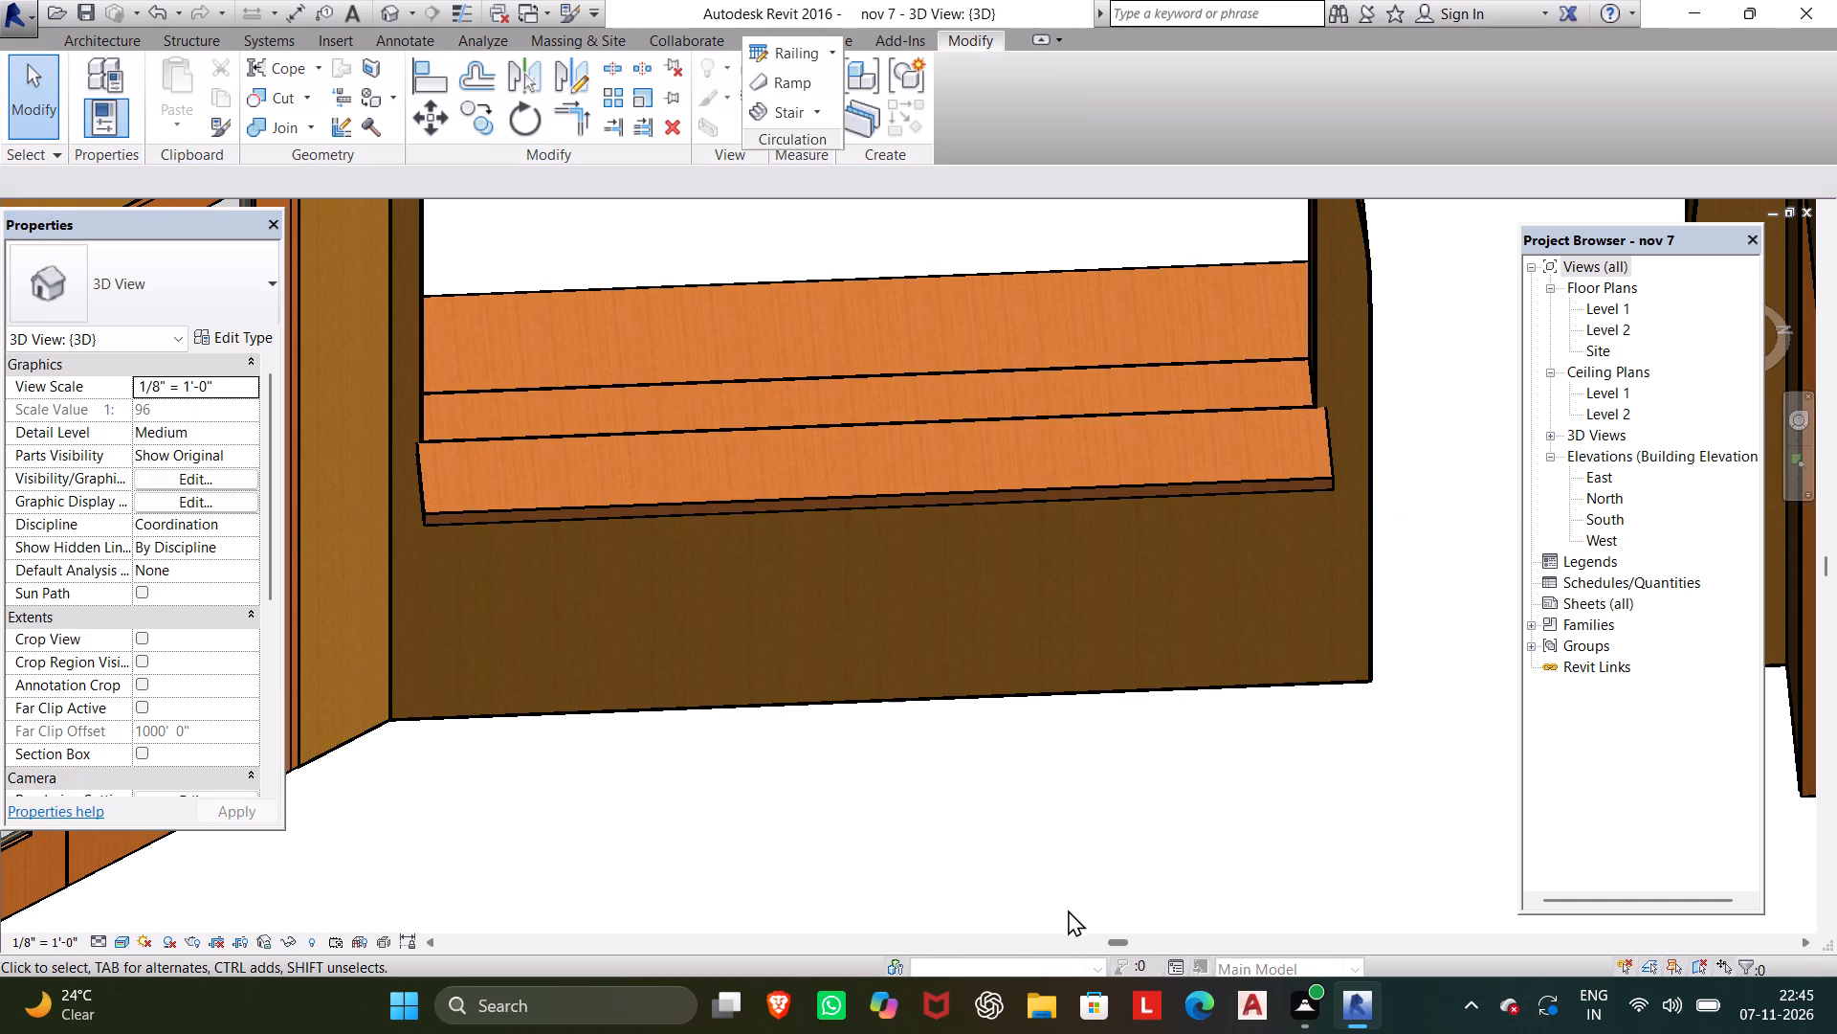
Nudge the island countertop down by one increment in the 3D view.
{"action": "middle_click_drag", "start_coordinate": [1077, 905], "coordinate": [965, 904], "text": "shift"}
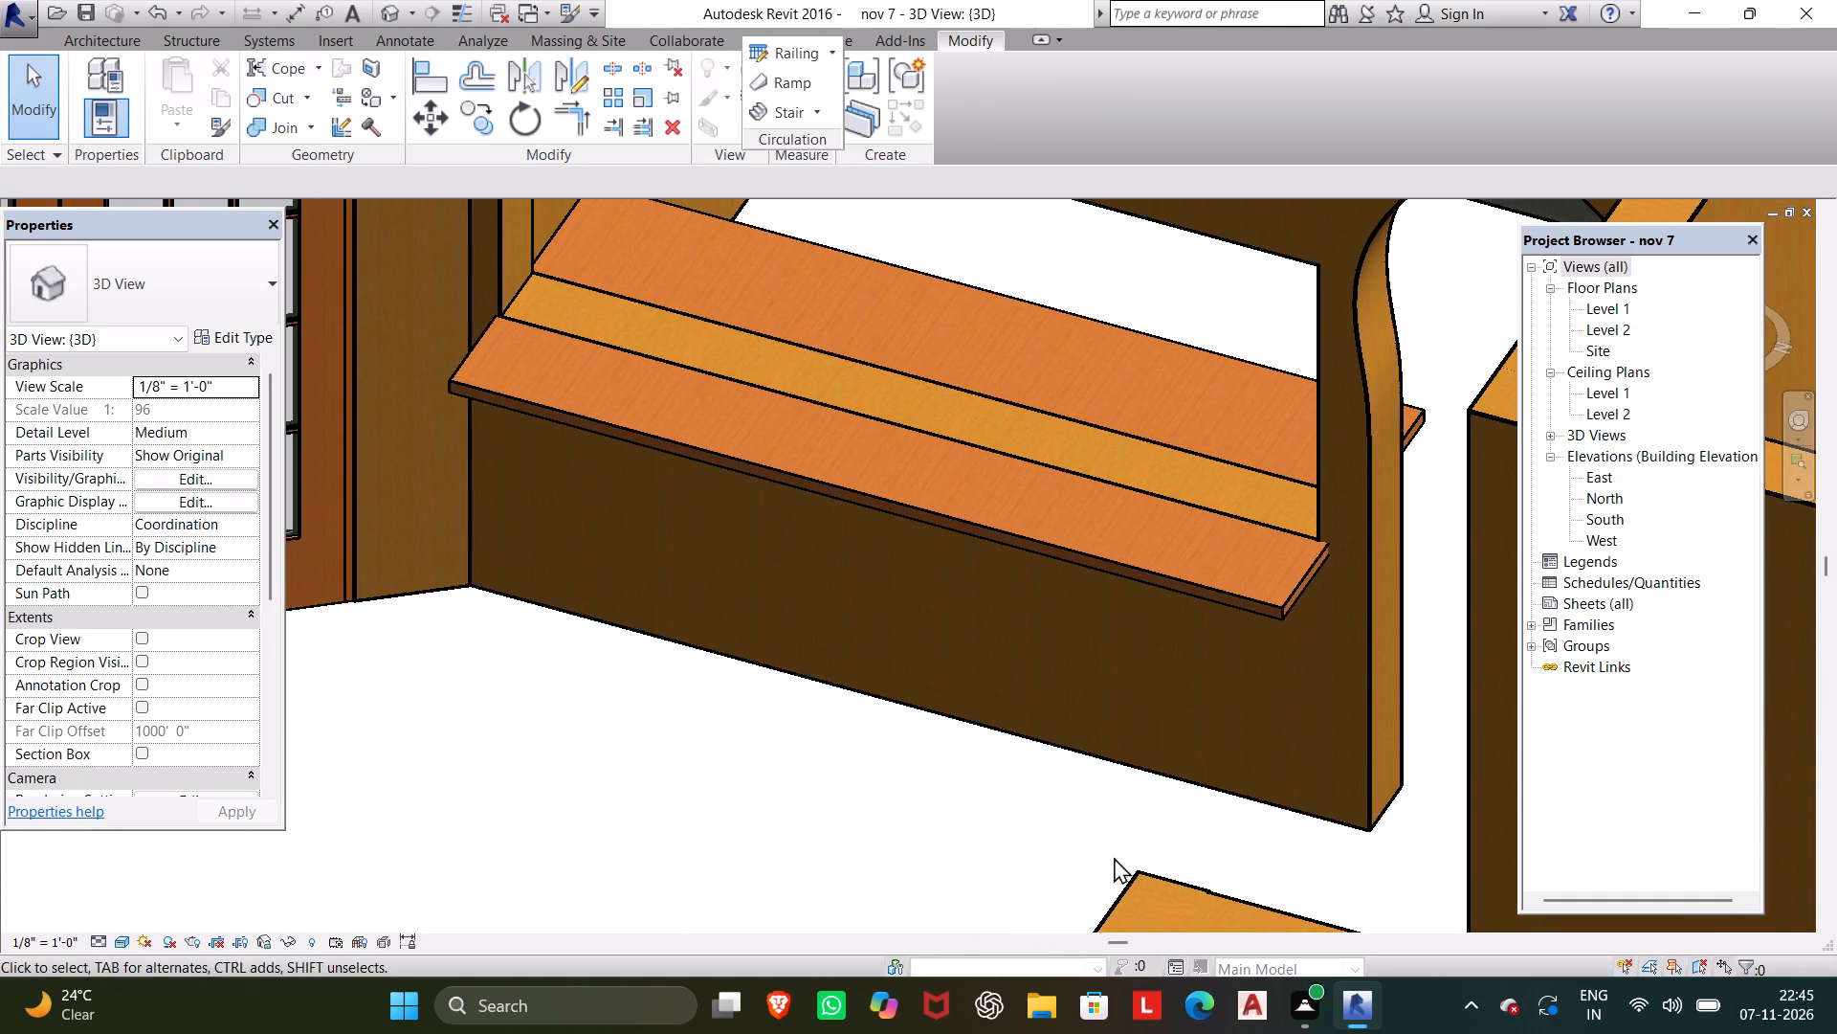
{"action": "left_click", "coordinate": [1287, 588]}
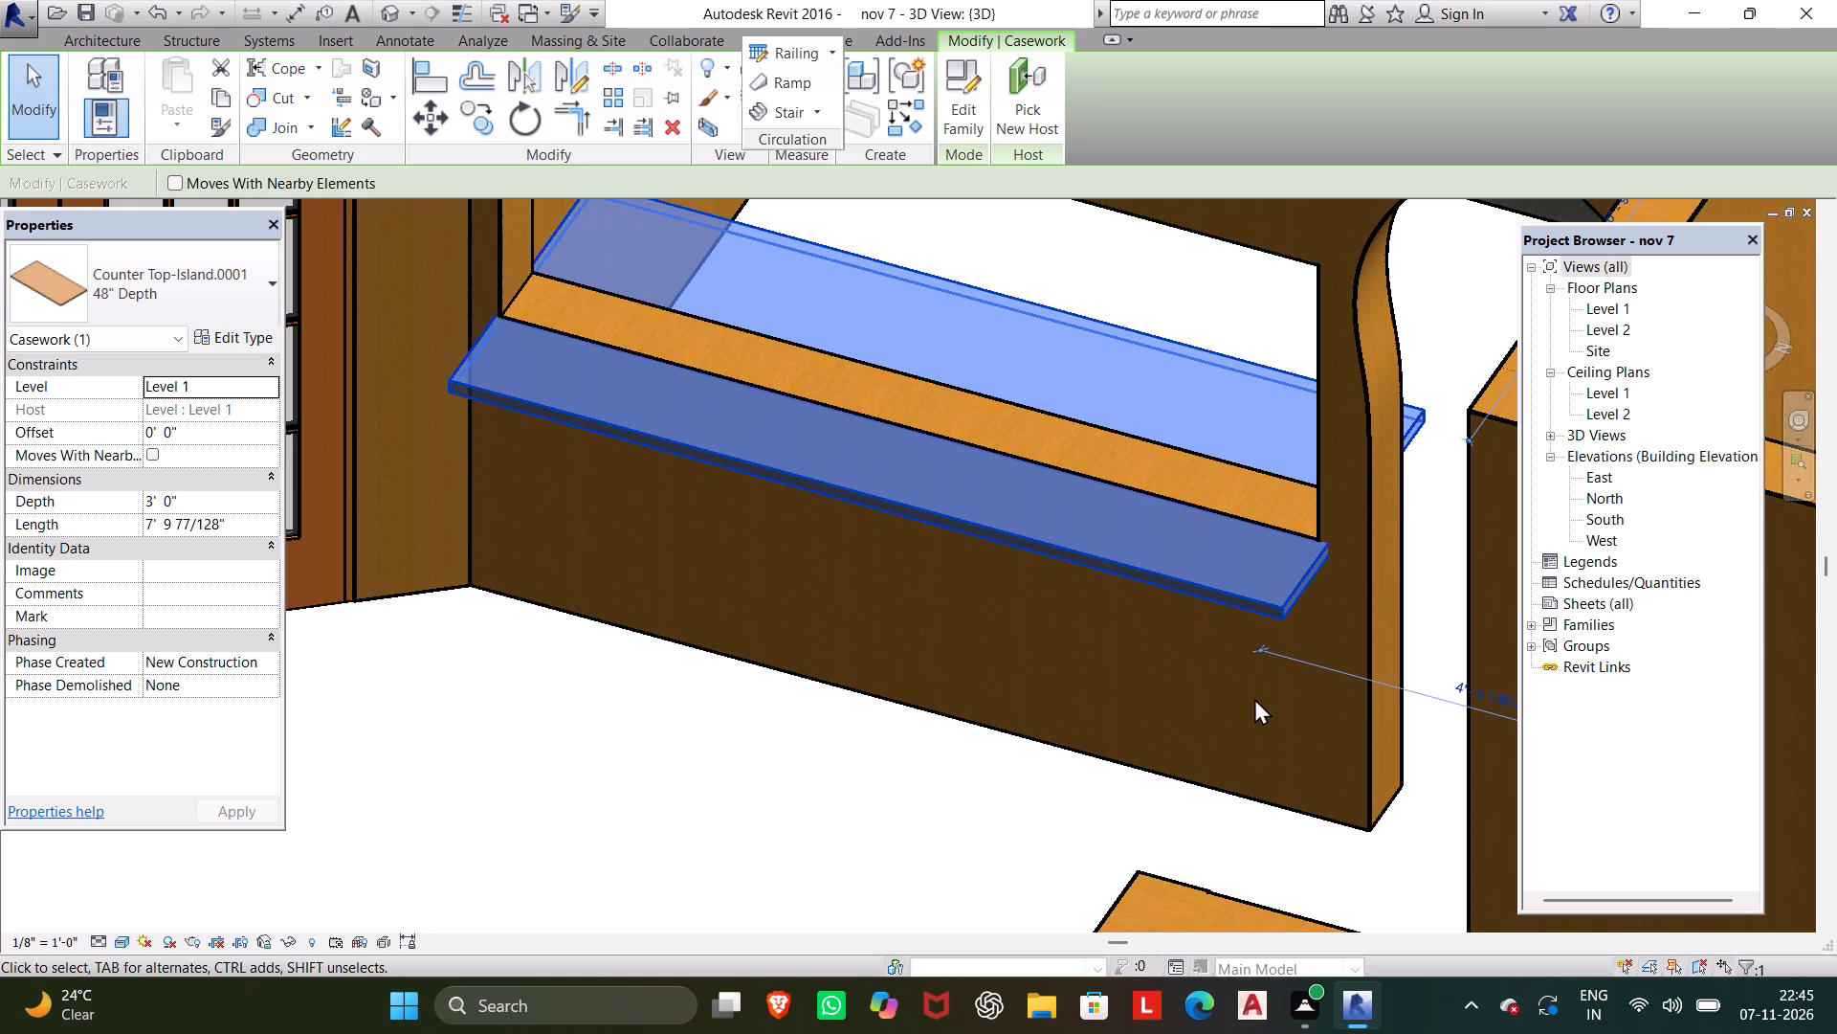
{"action": "key", "text": "Down"}
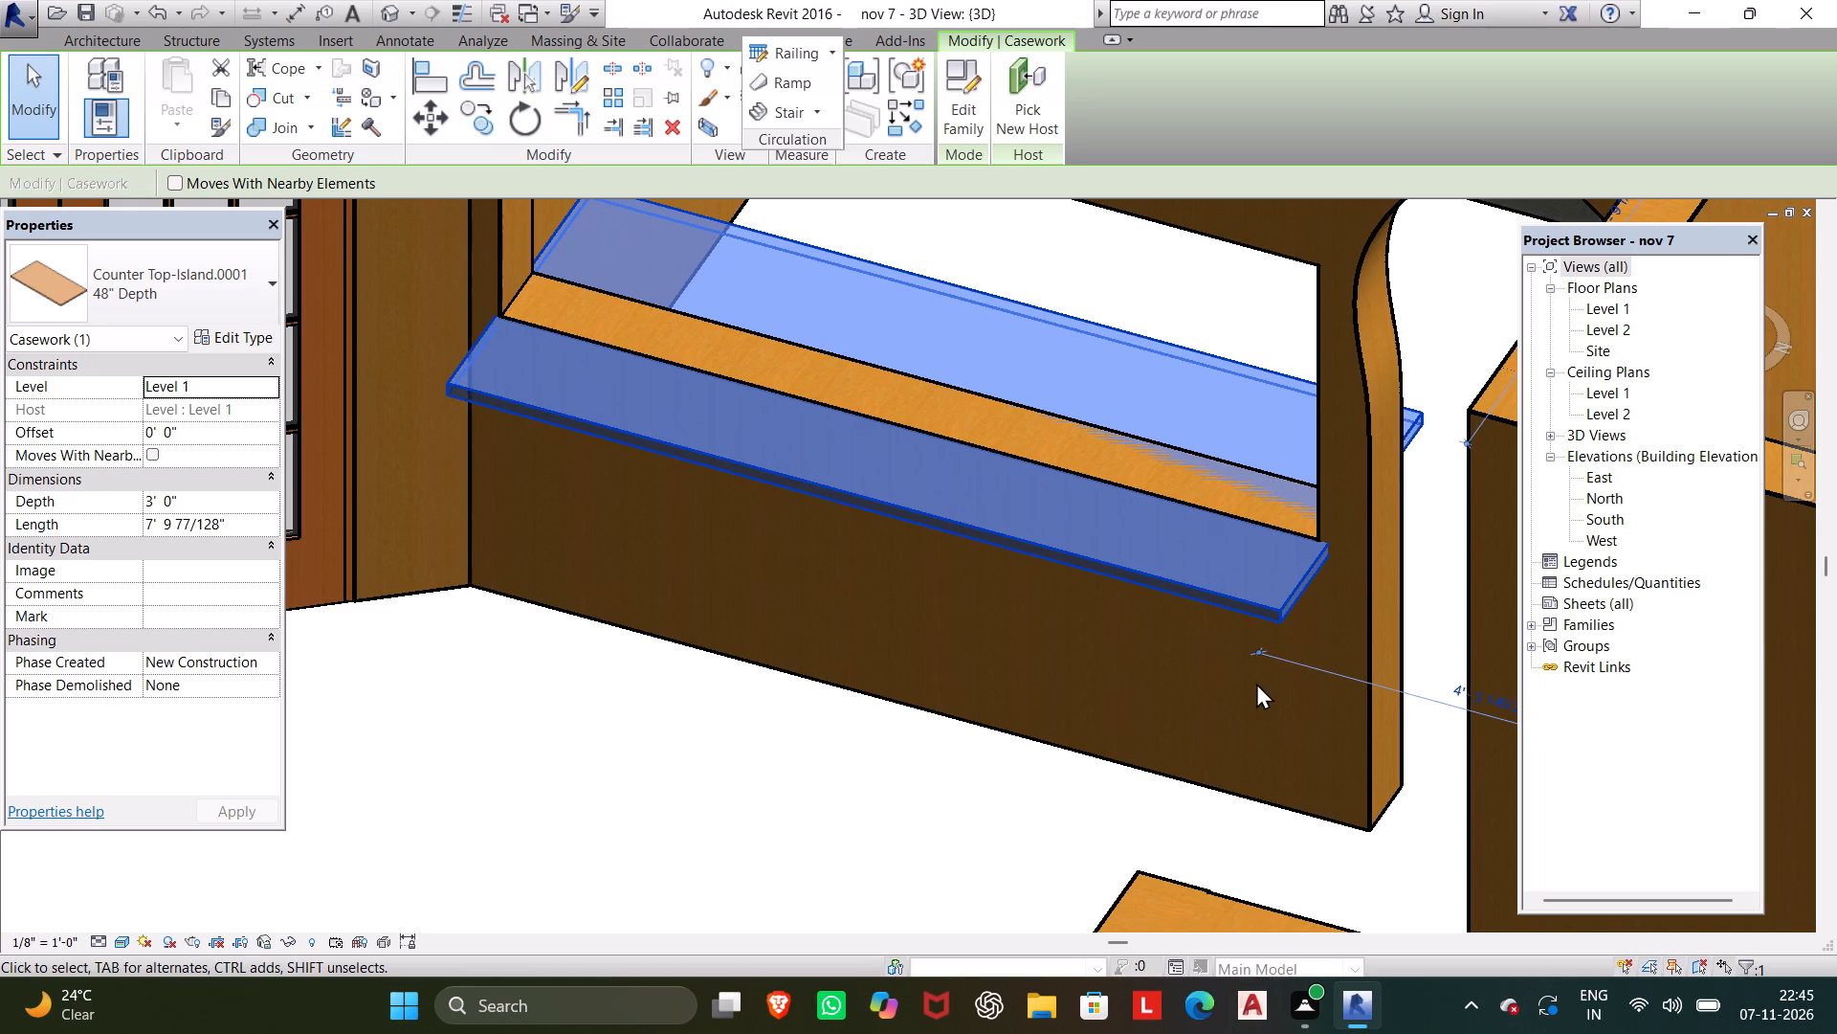
{"action": "key", "text": "Escape"}
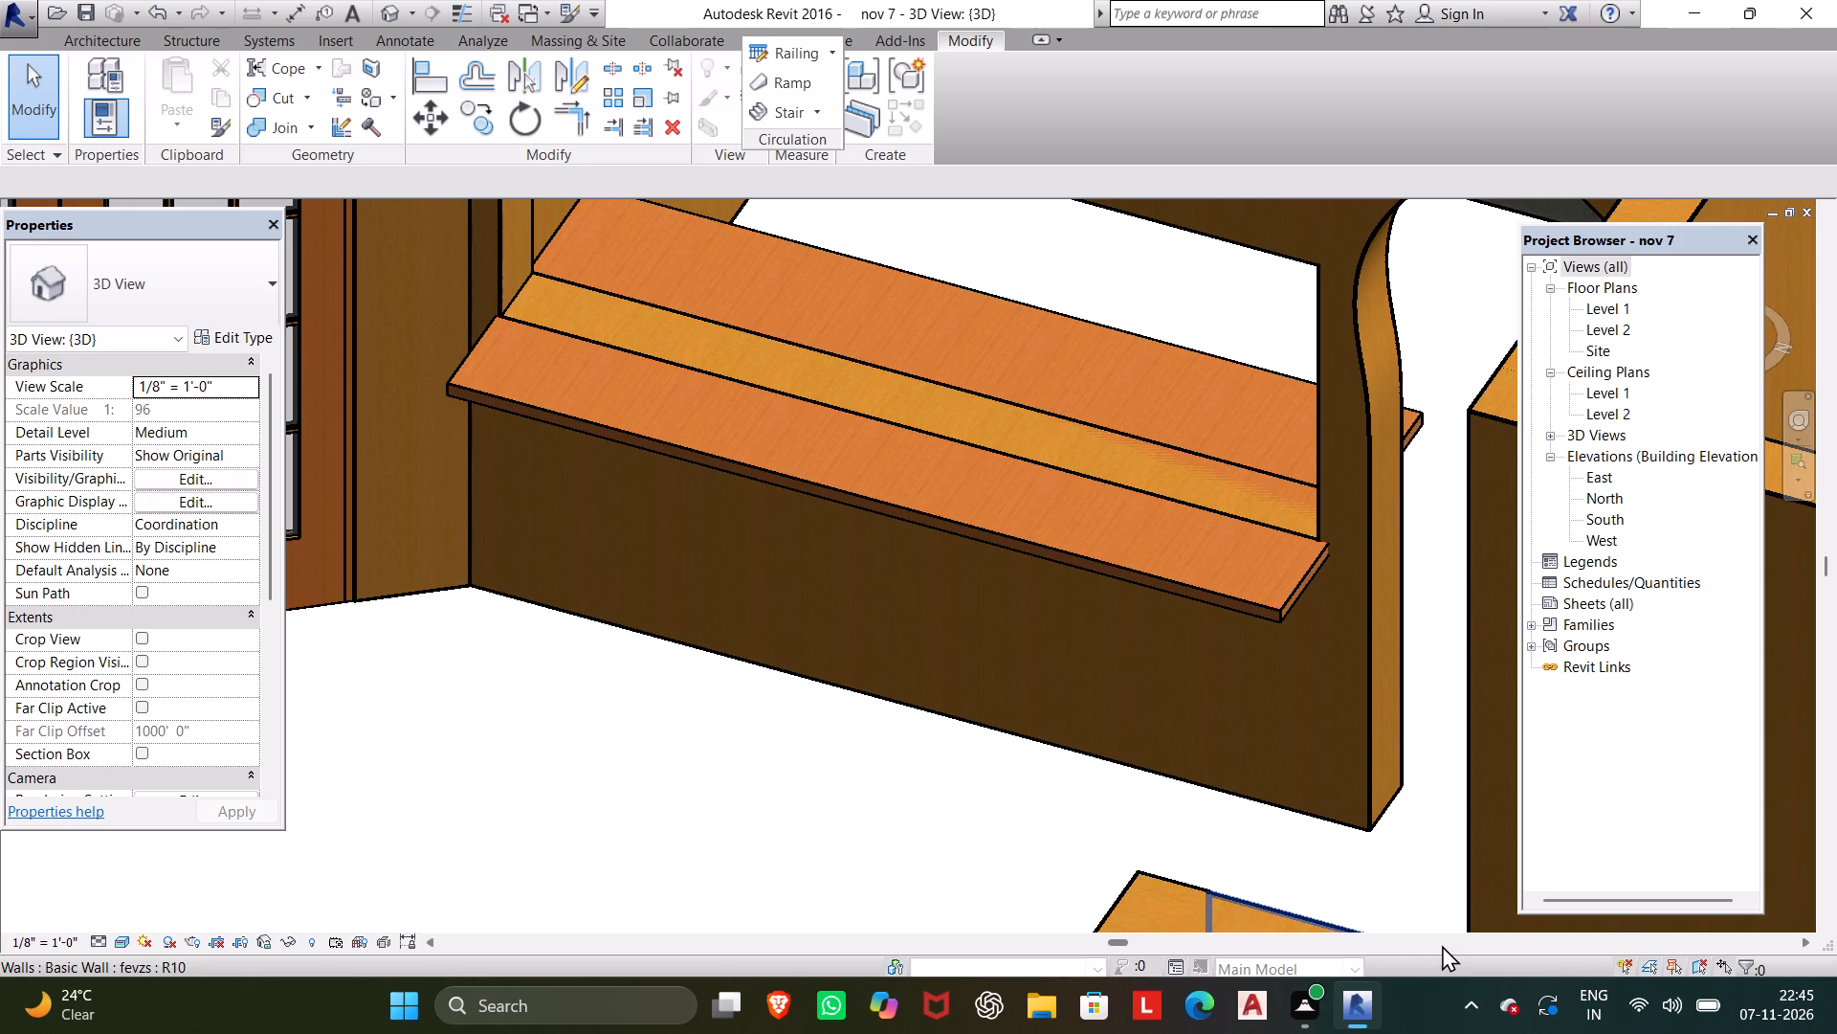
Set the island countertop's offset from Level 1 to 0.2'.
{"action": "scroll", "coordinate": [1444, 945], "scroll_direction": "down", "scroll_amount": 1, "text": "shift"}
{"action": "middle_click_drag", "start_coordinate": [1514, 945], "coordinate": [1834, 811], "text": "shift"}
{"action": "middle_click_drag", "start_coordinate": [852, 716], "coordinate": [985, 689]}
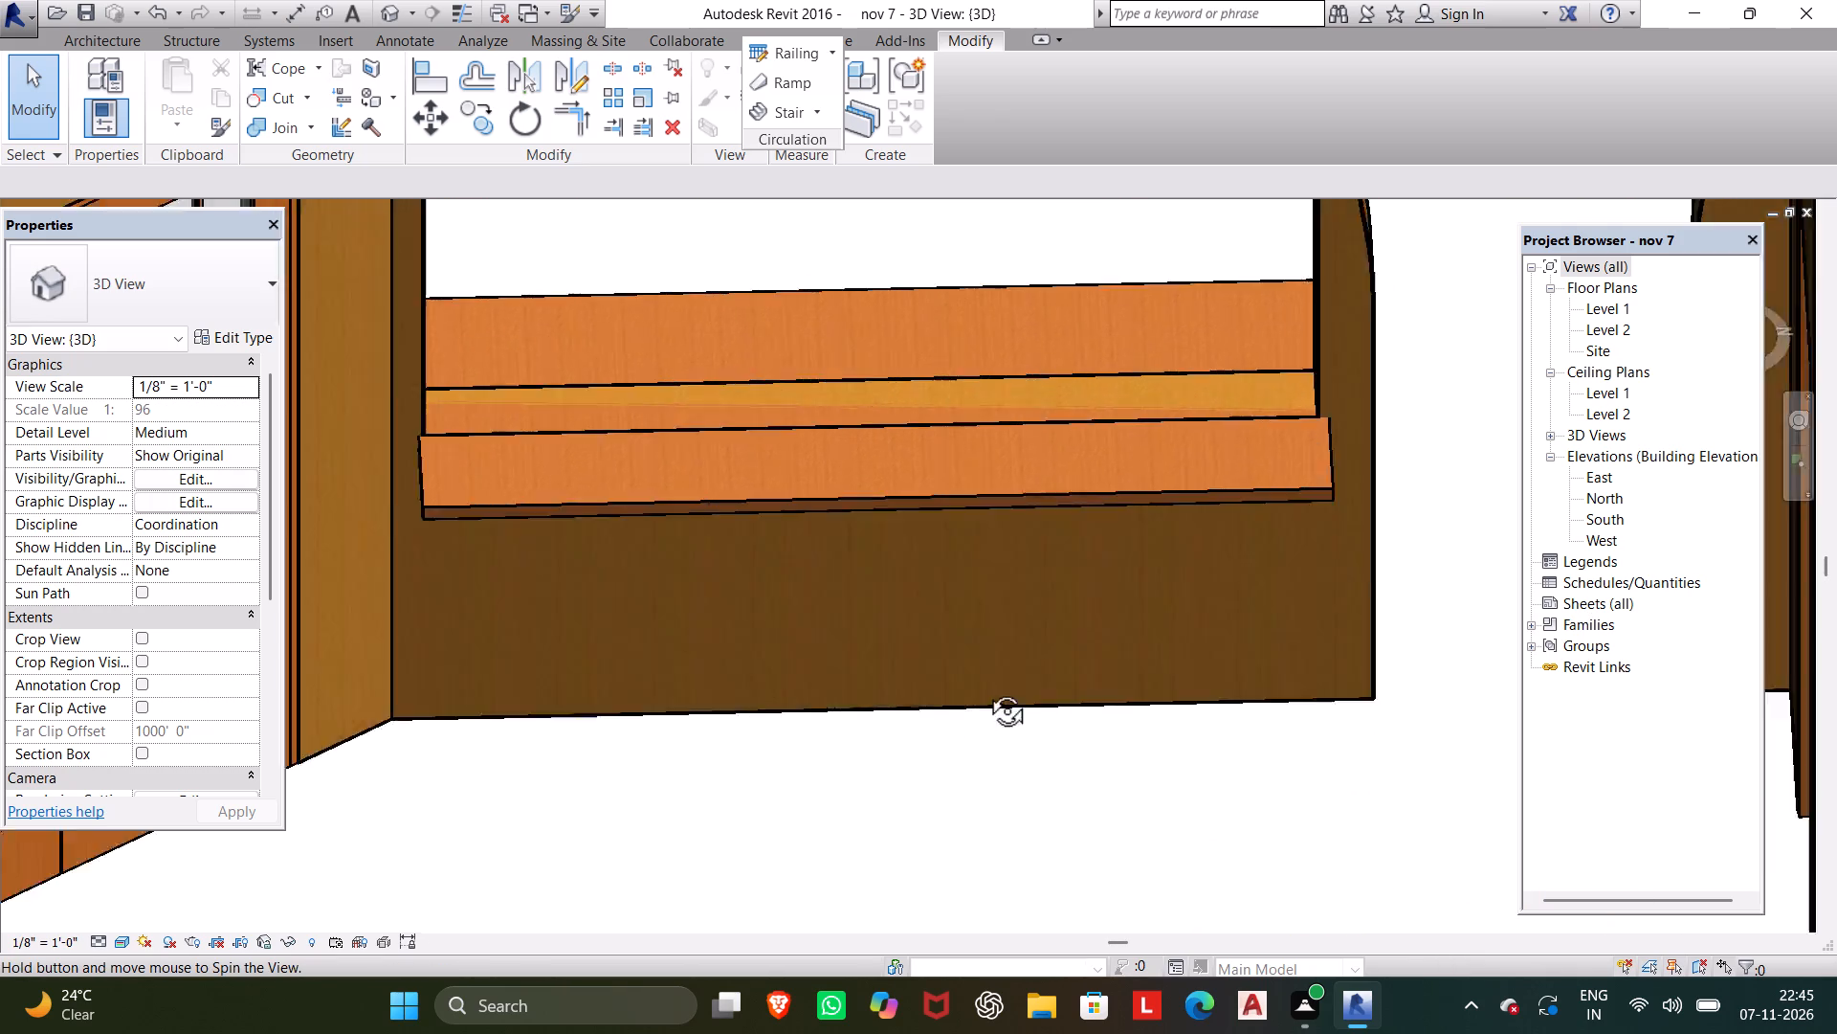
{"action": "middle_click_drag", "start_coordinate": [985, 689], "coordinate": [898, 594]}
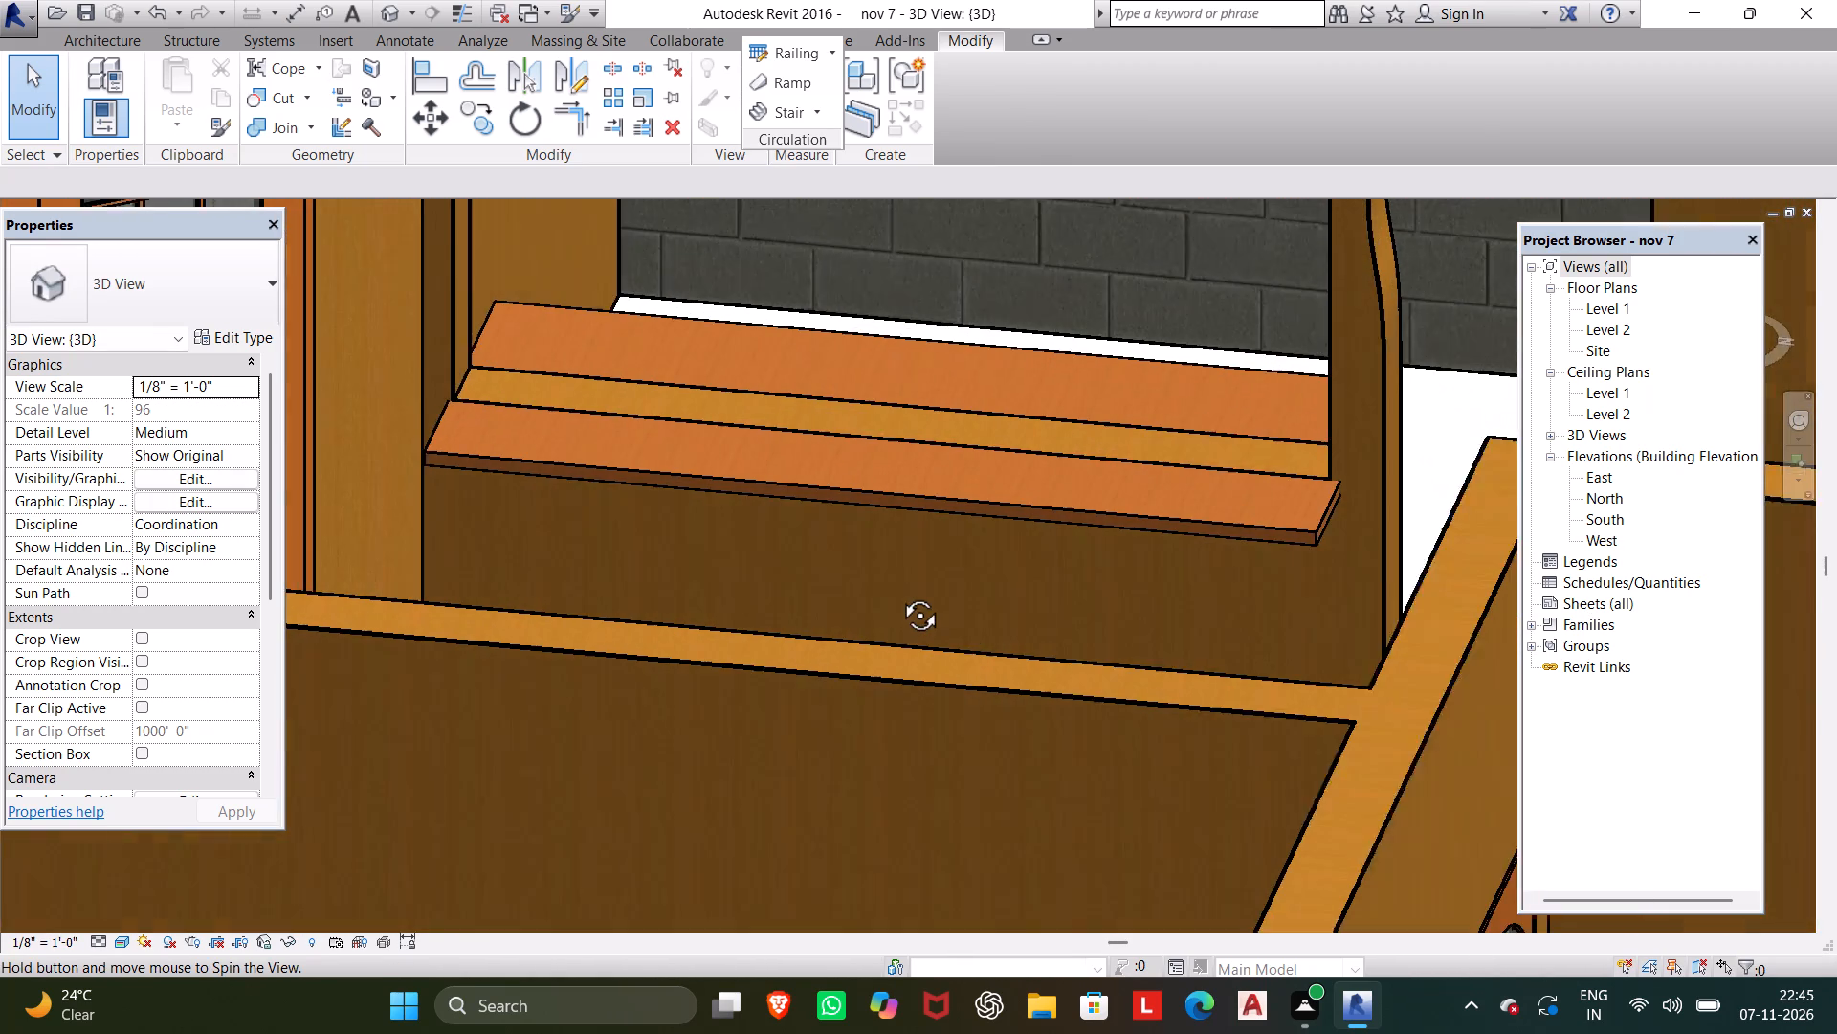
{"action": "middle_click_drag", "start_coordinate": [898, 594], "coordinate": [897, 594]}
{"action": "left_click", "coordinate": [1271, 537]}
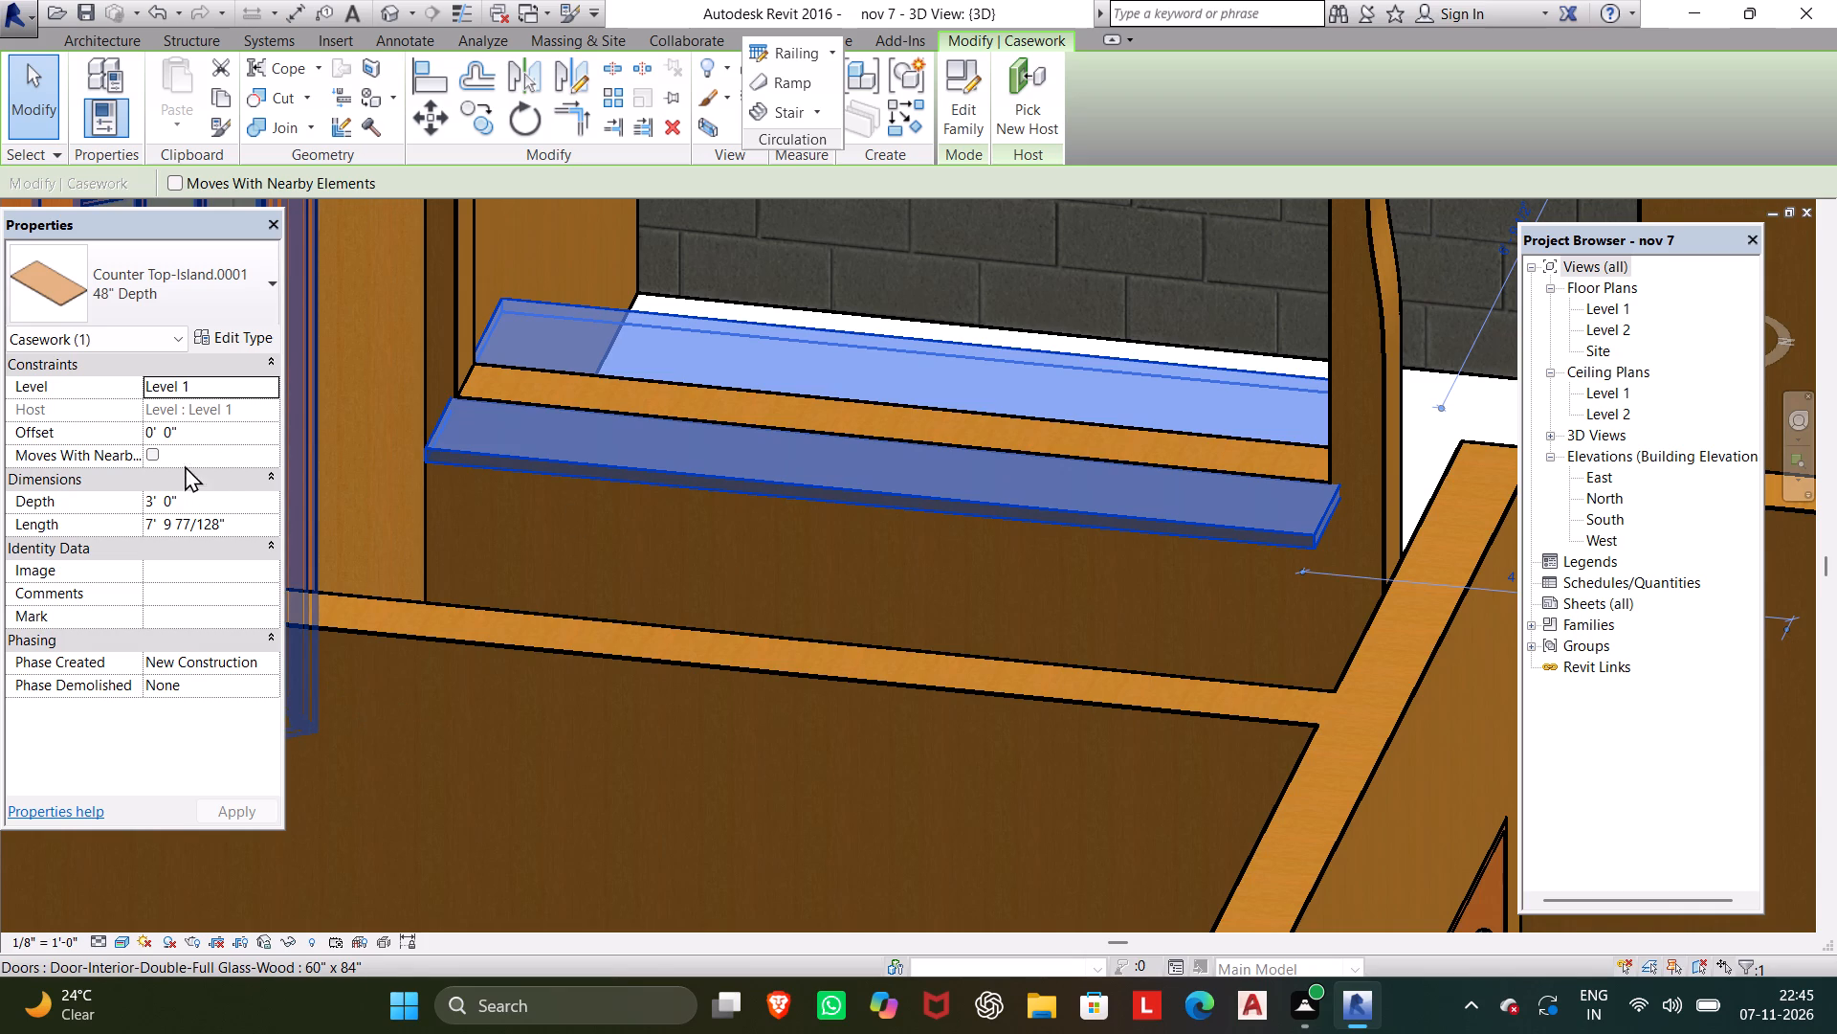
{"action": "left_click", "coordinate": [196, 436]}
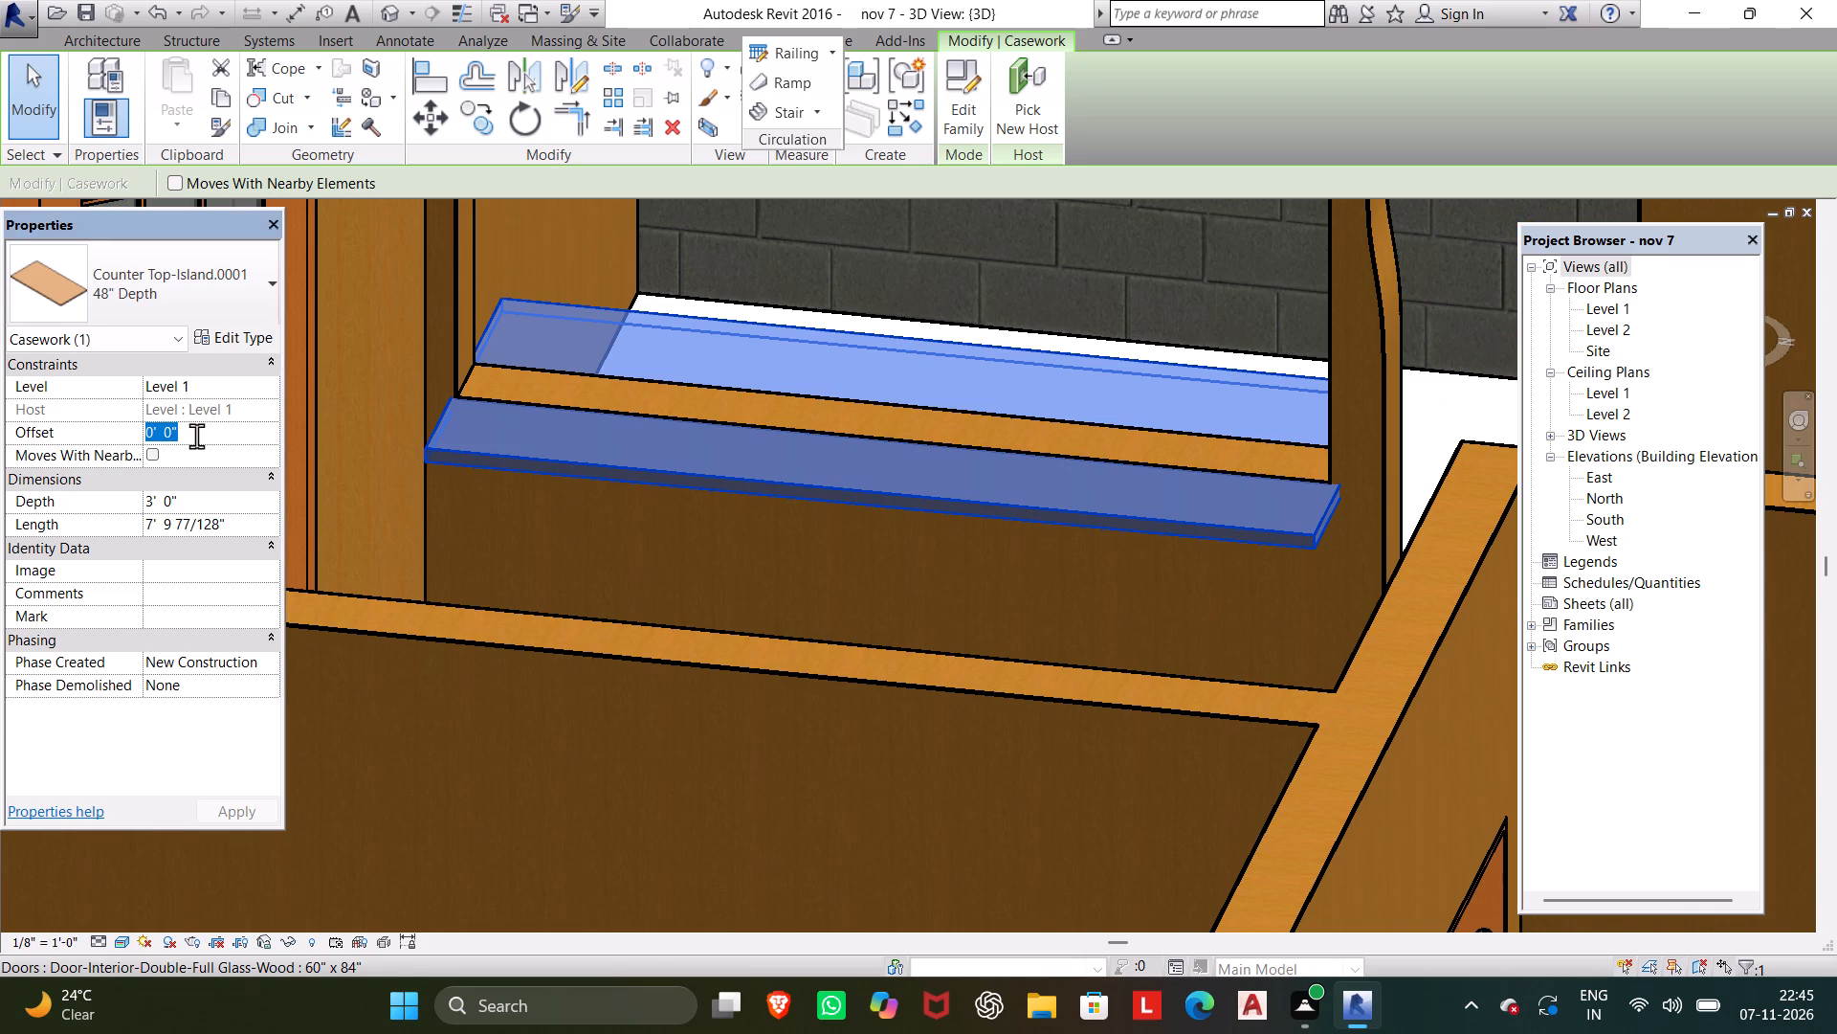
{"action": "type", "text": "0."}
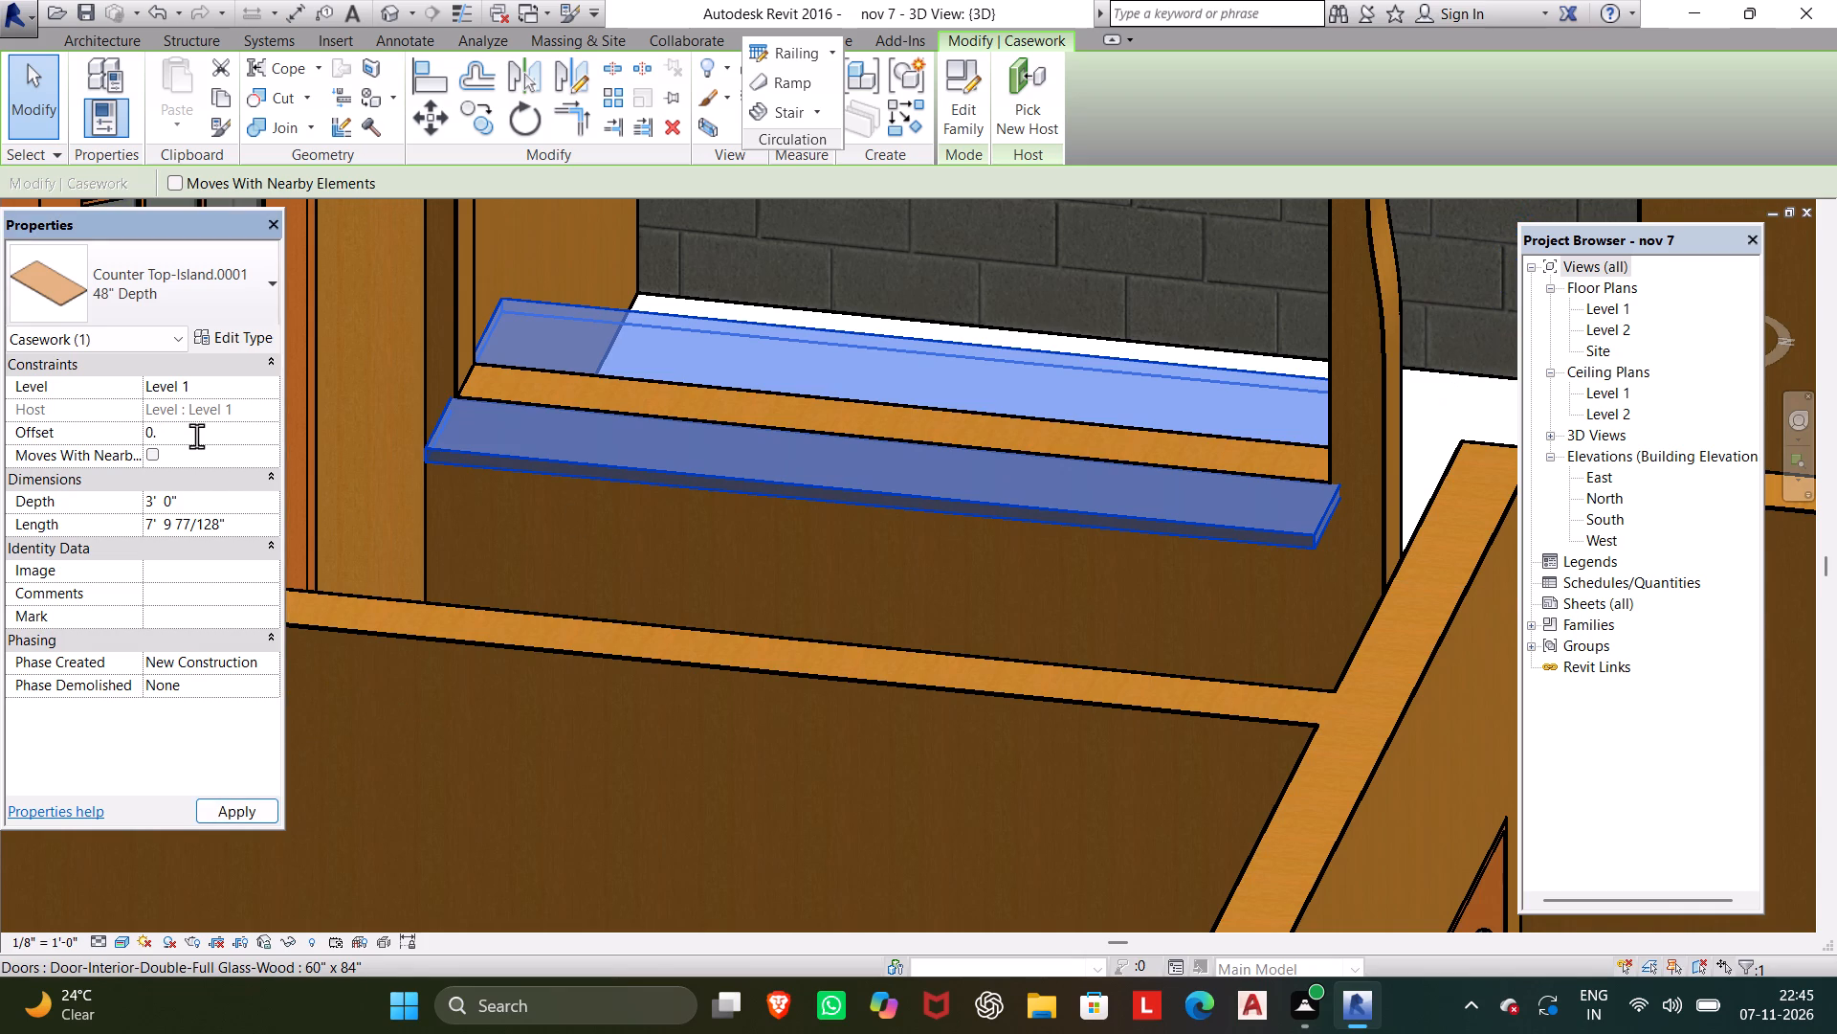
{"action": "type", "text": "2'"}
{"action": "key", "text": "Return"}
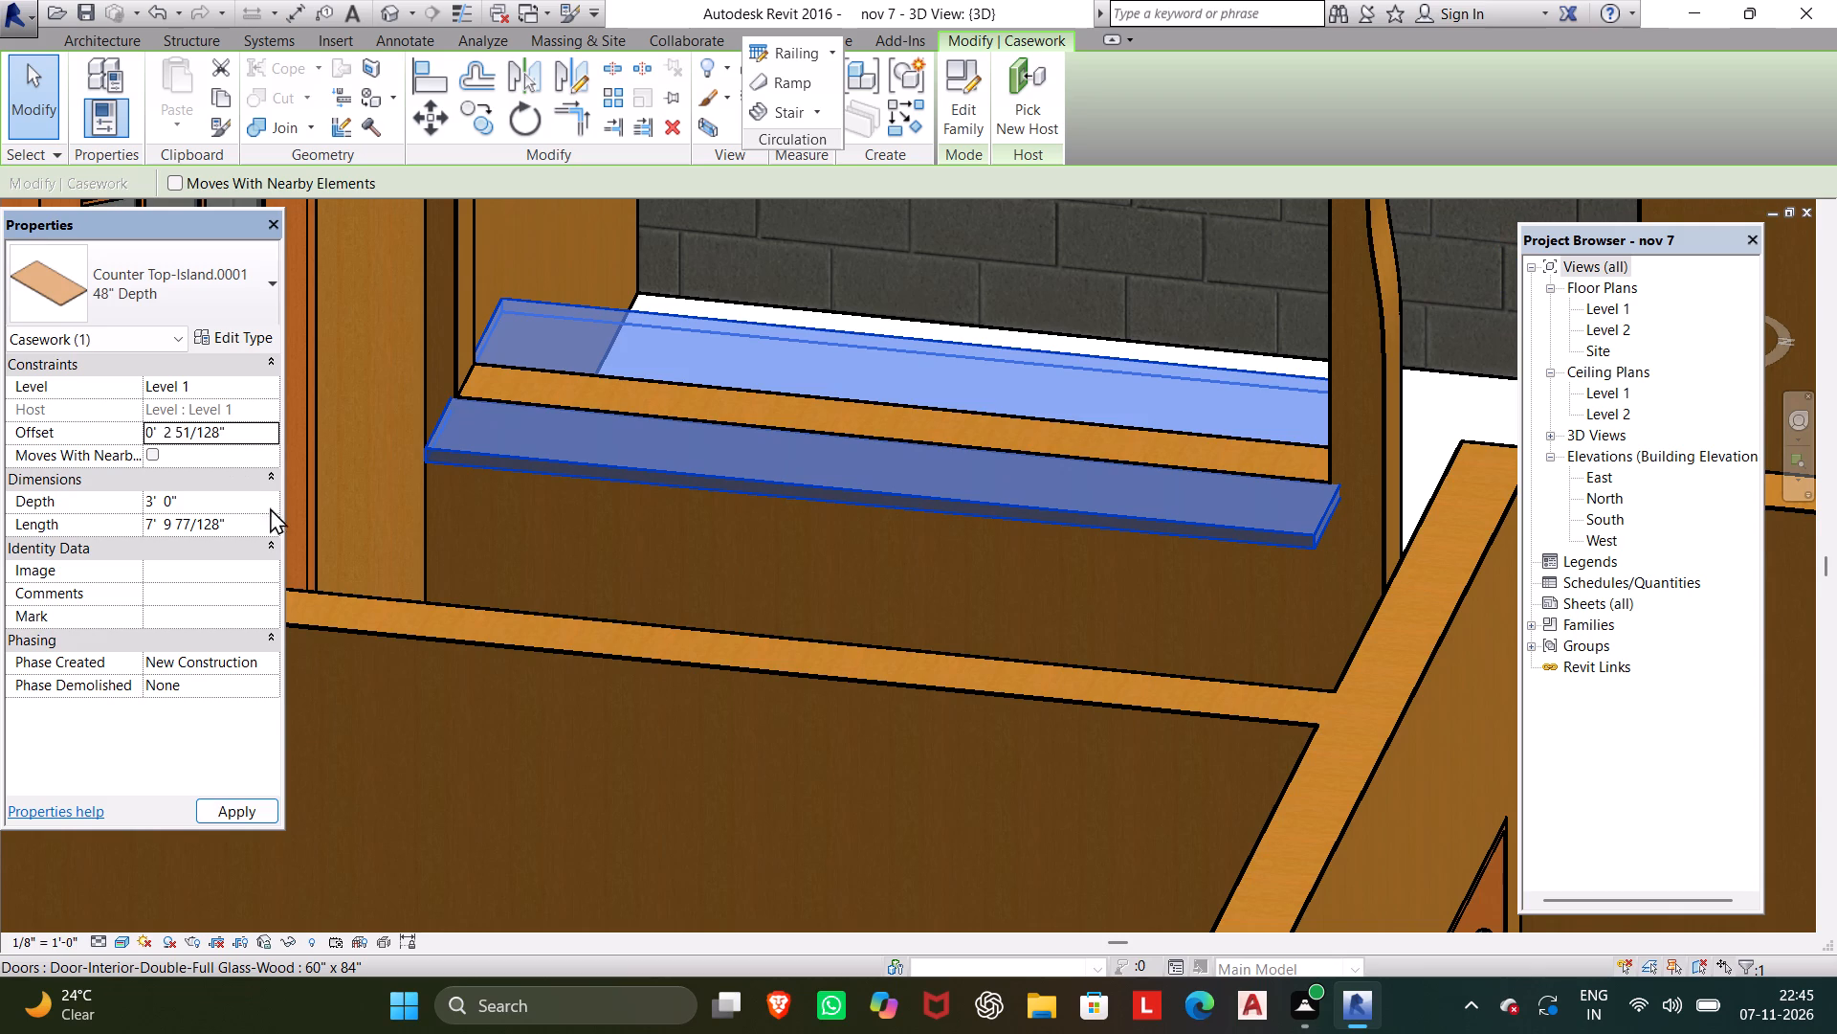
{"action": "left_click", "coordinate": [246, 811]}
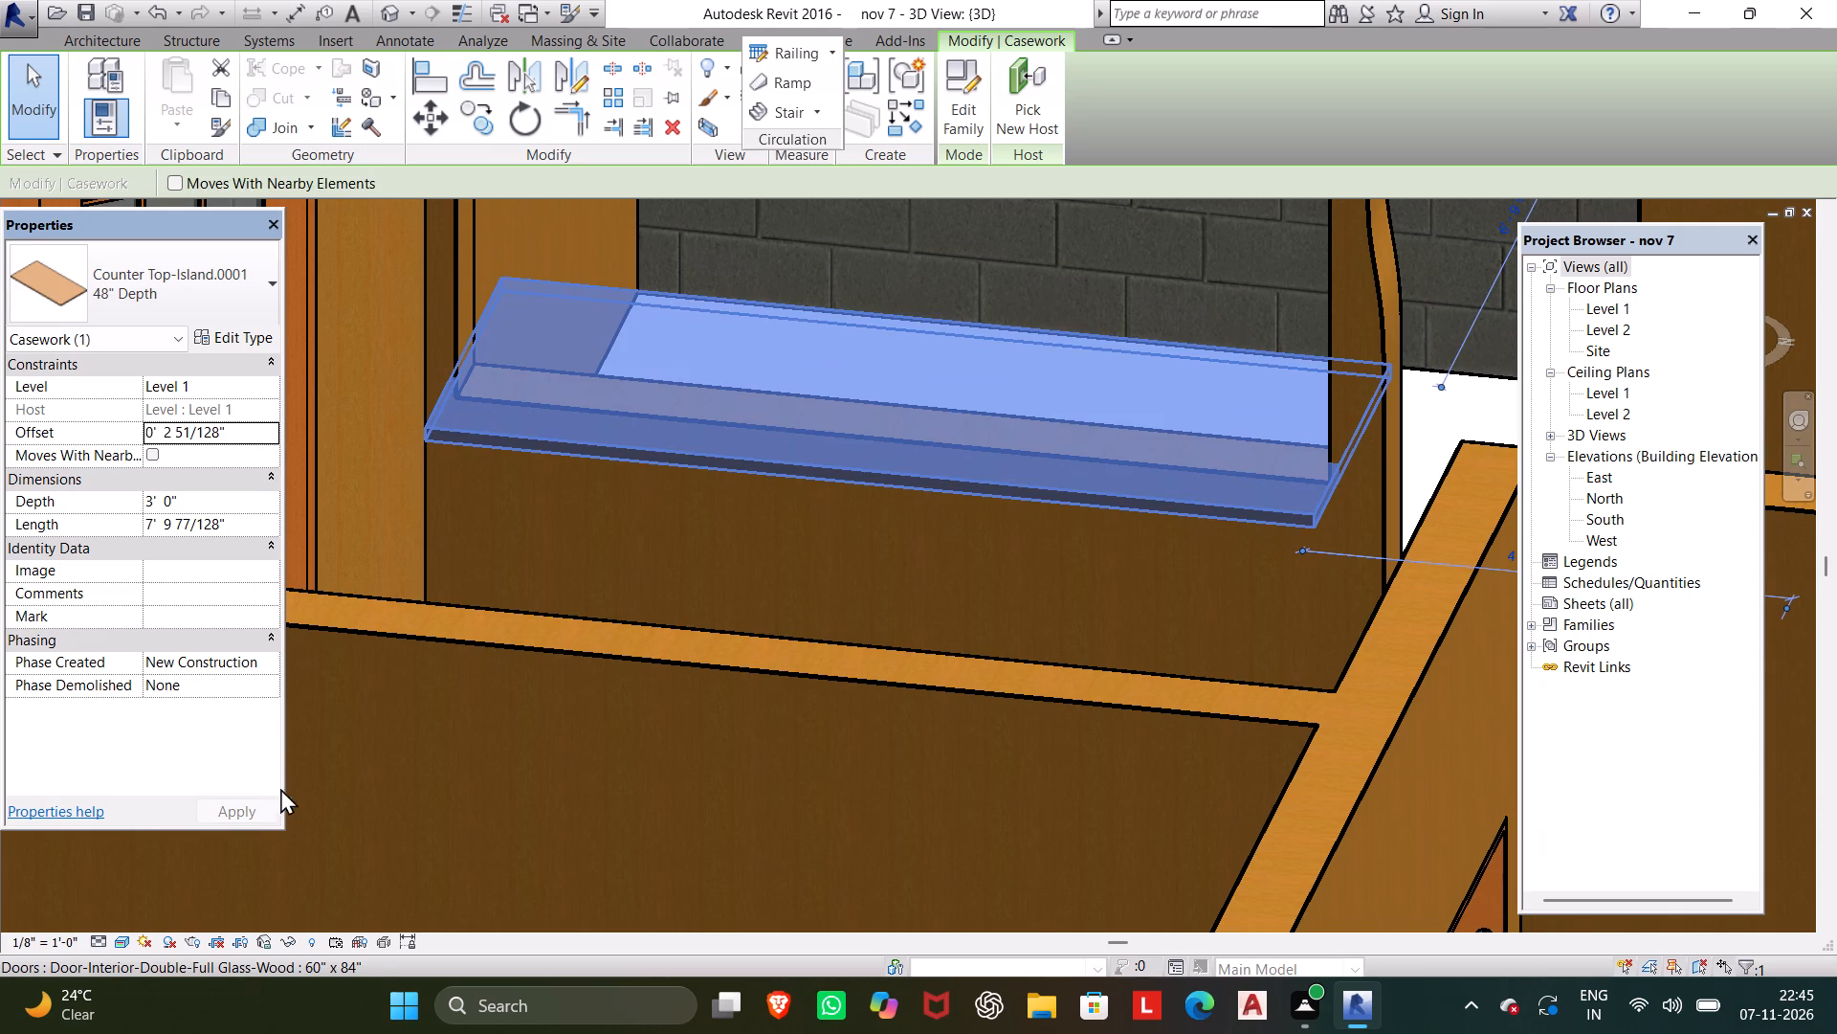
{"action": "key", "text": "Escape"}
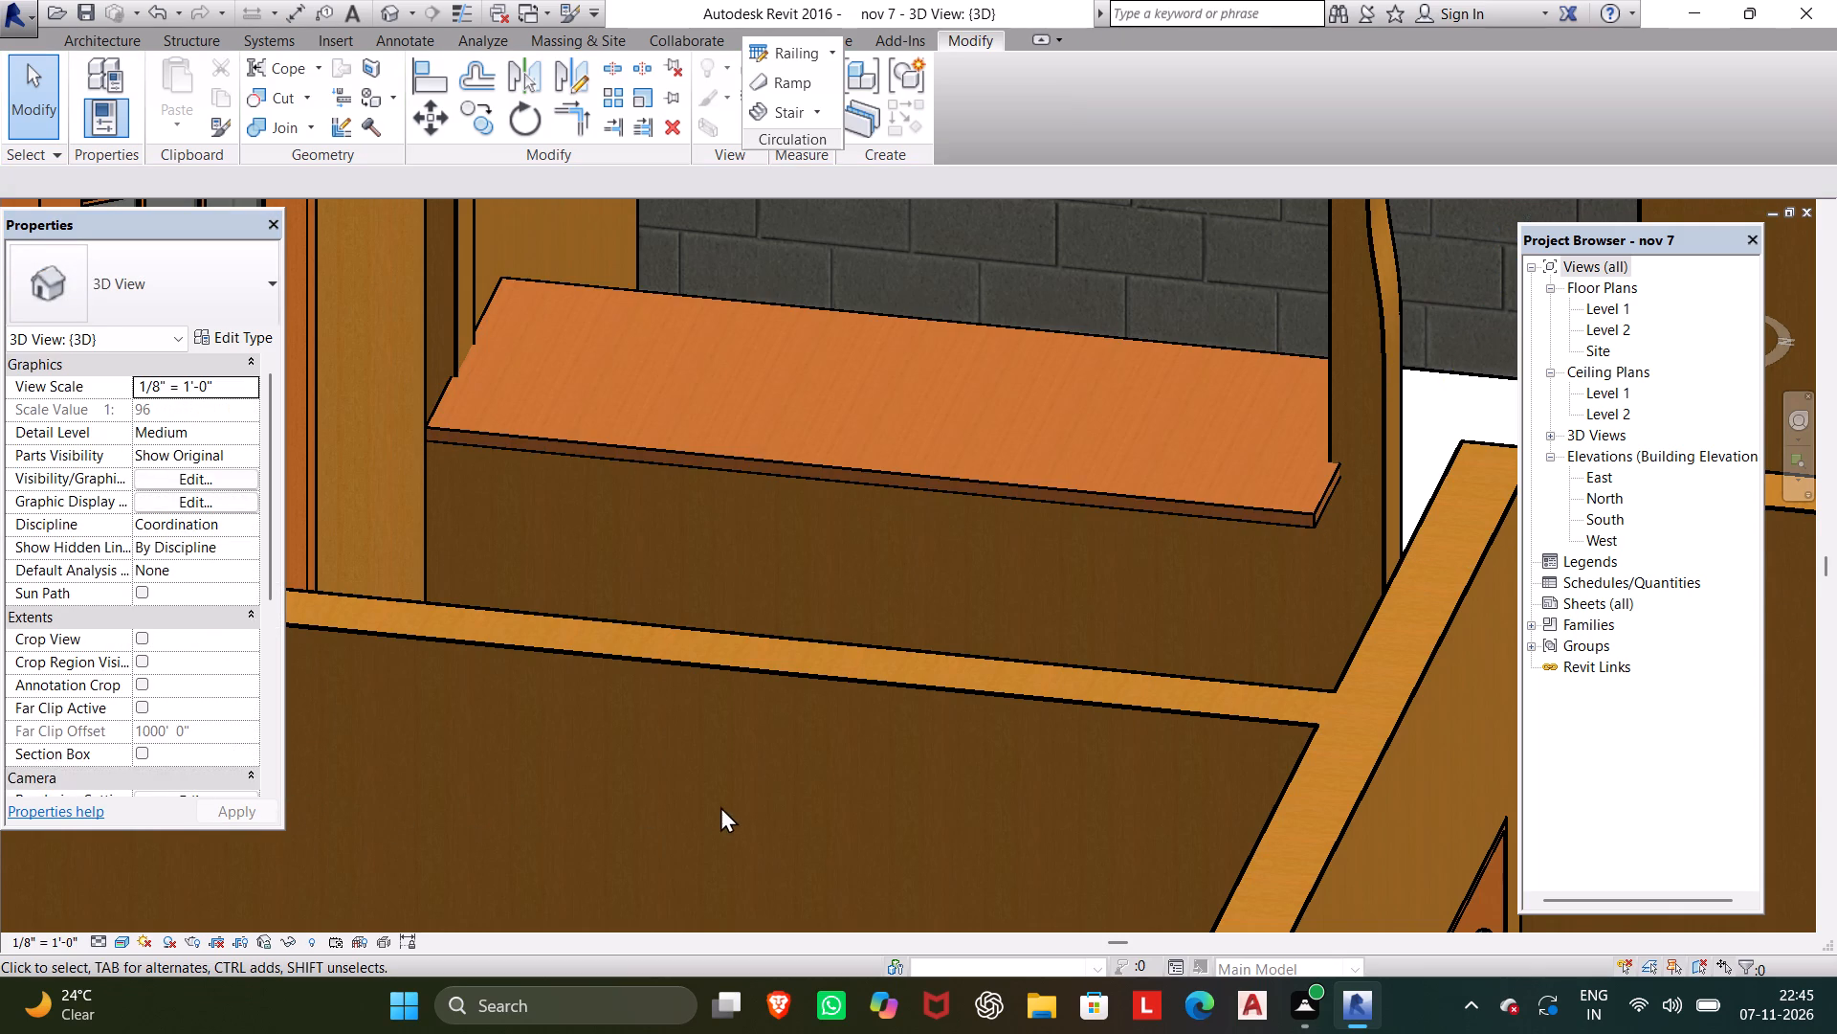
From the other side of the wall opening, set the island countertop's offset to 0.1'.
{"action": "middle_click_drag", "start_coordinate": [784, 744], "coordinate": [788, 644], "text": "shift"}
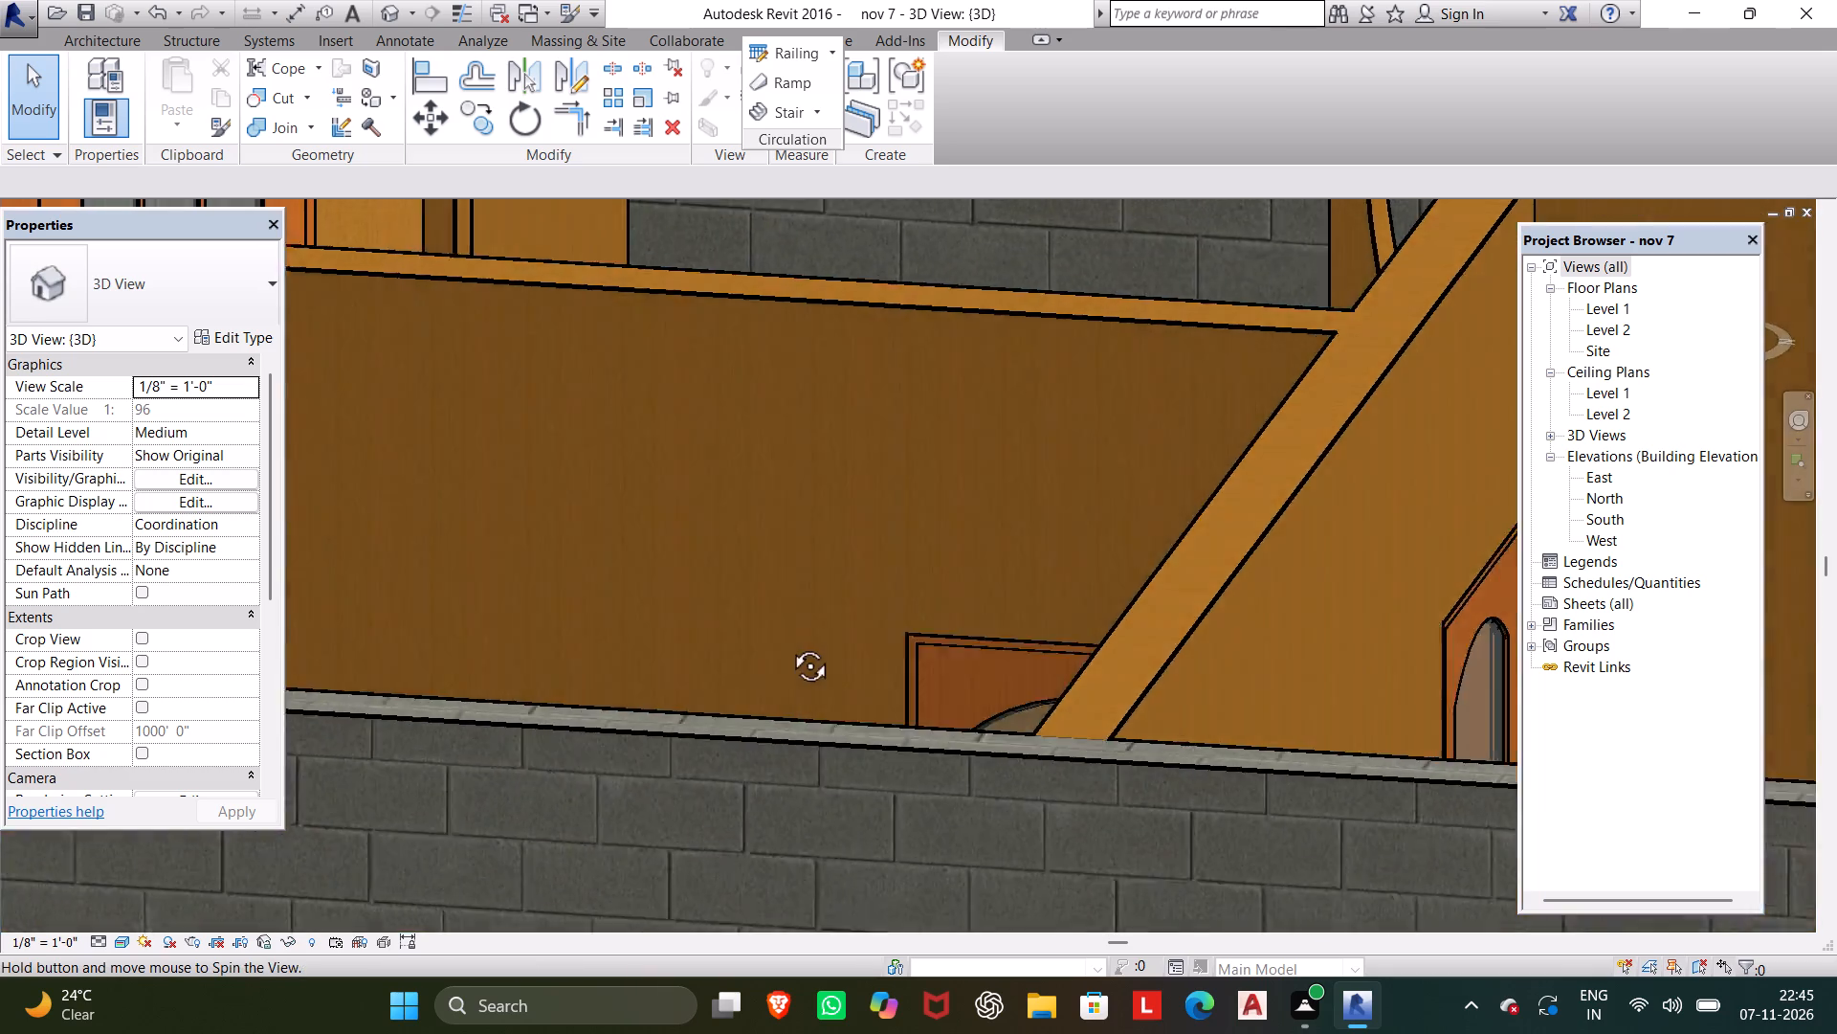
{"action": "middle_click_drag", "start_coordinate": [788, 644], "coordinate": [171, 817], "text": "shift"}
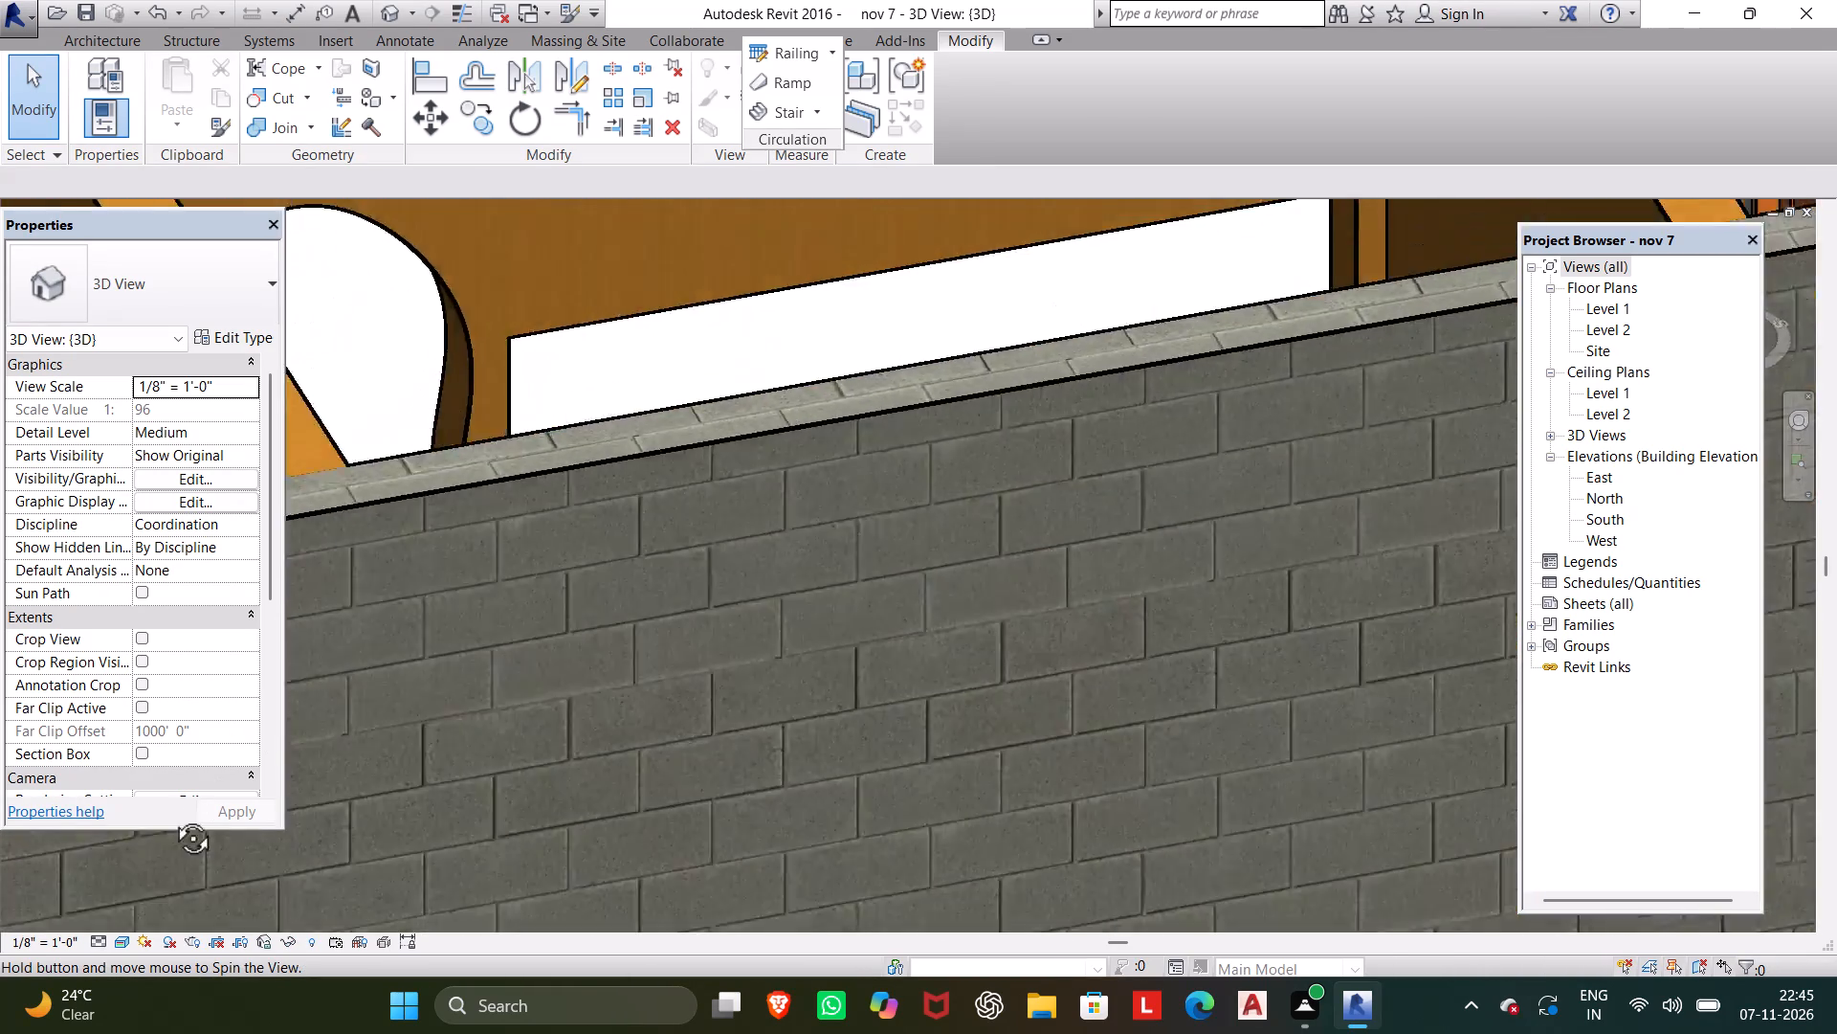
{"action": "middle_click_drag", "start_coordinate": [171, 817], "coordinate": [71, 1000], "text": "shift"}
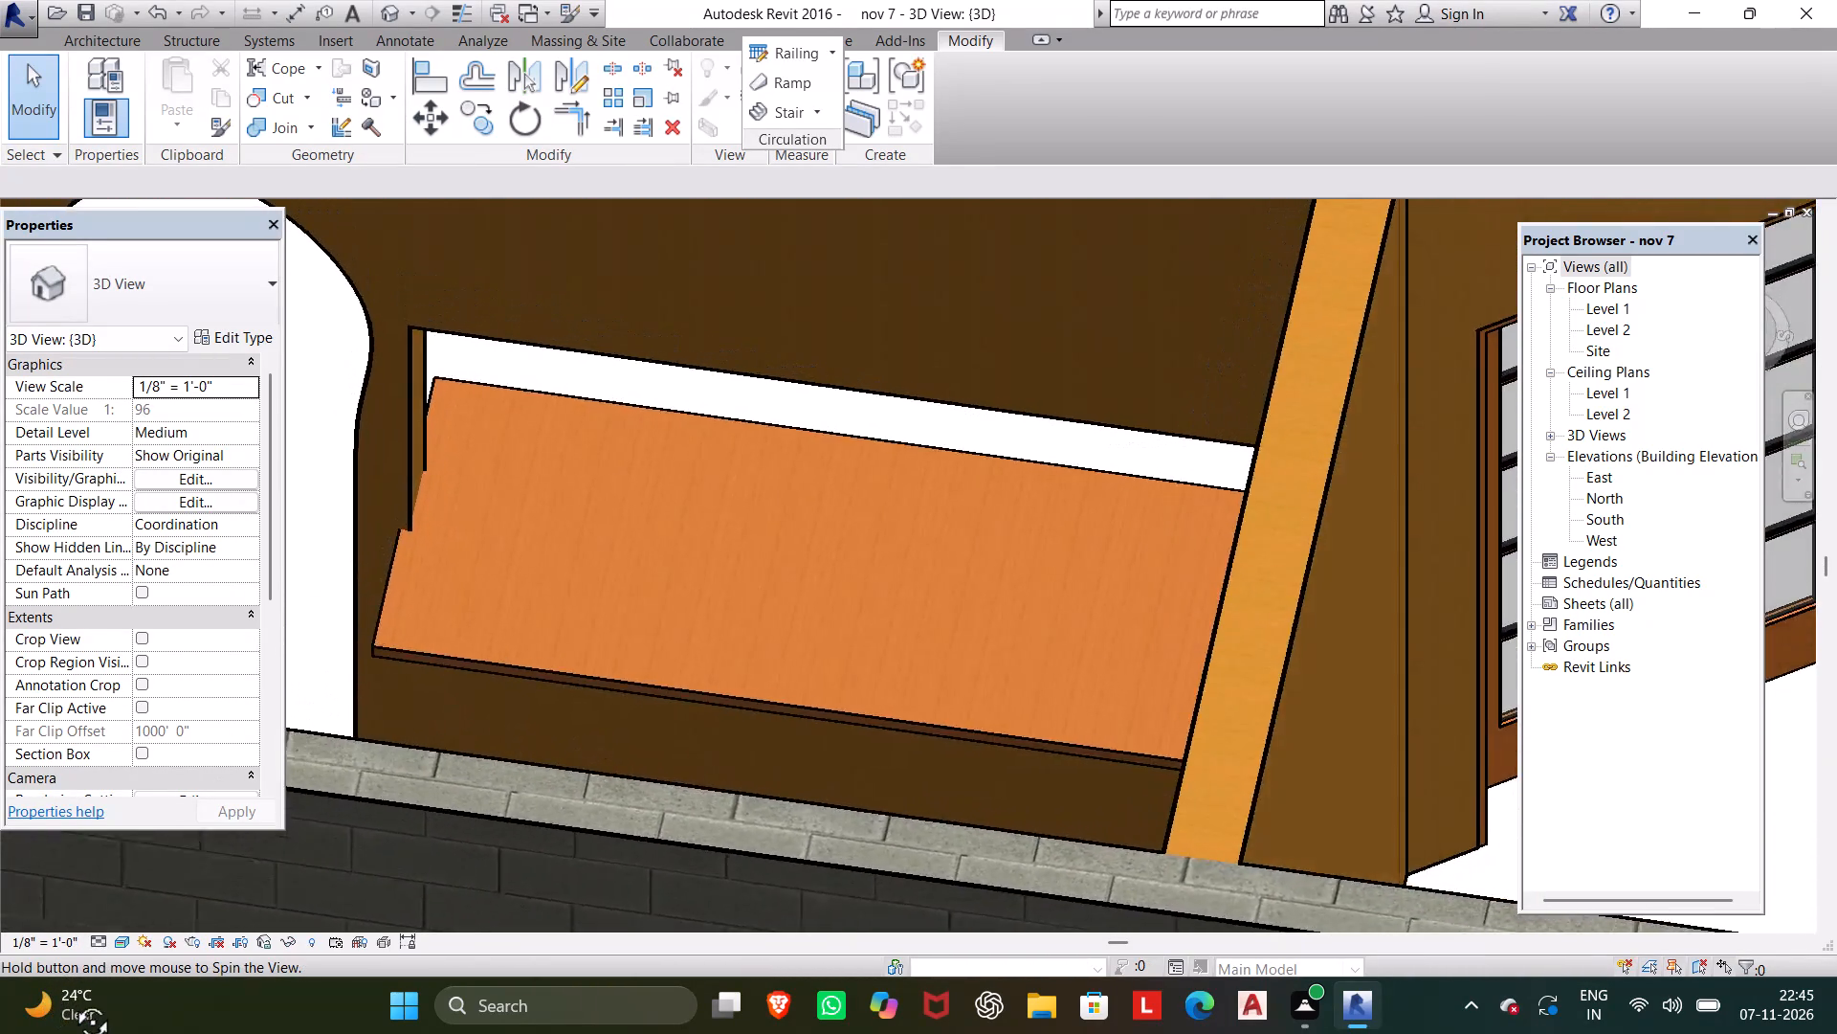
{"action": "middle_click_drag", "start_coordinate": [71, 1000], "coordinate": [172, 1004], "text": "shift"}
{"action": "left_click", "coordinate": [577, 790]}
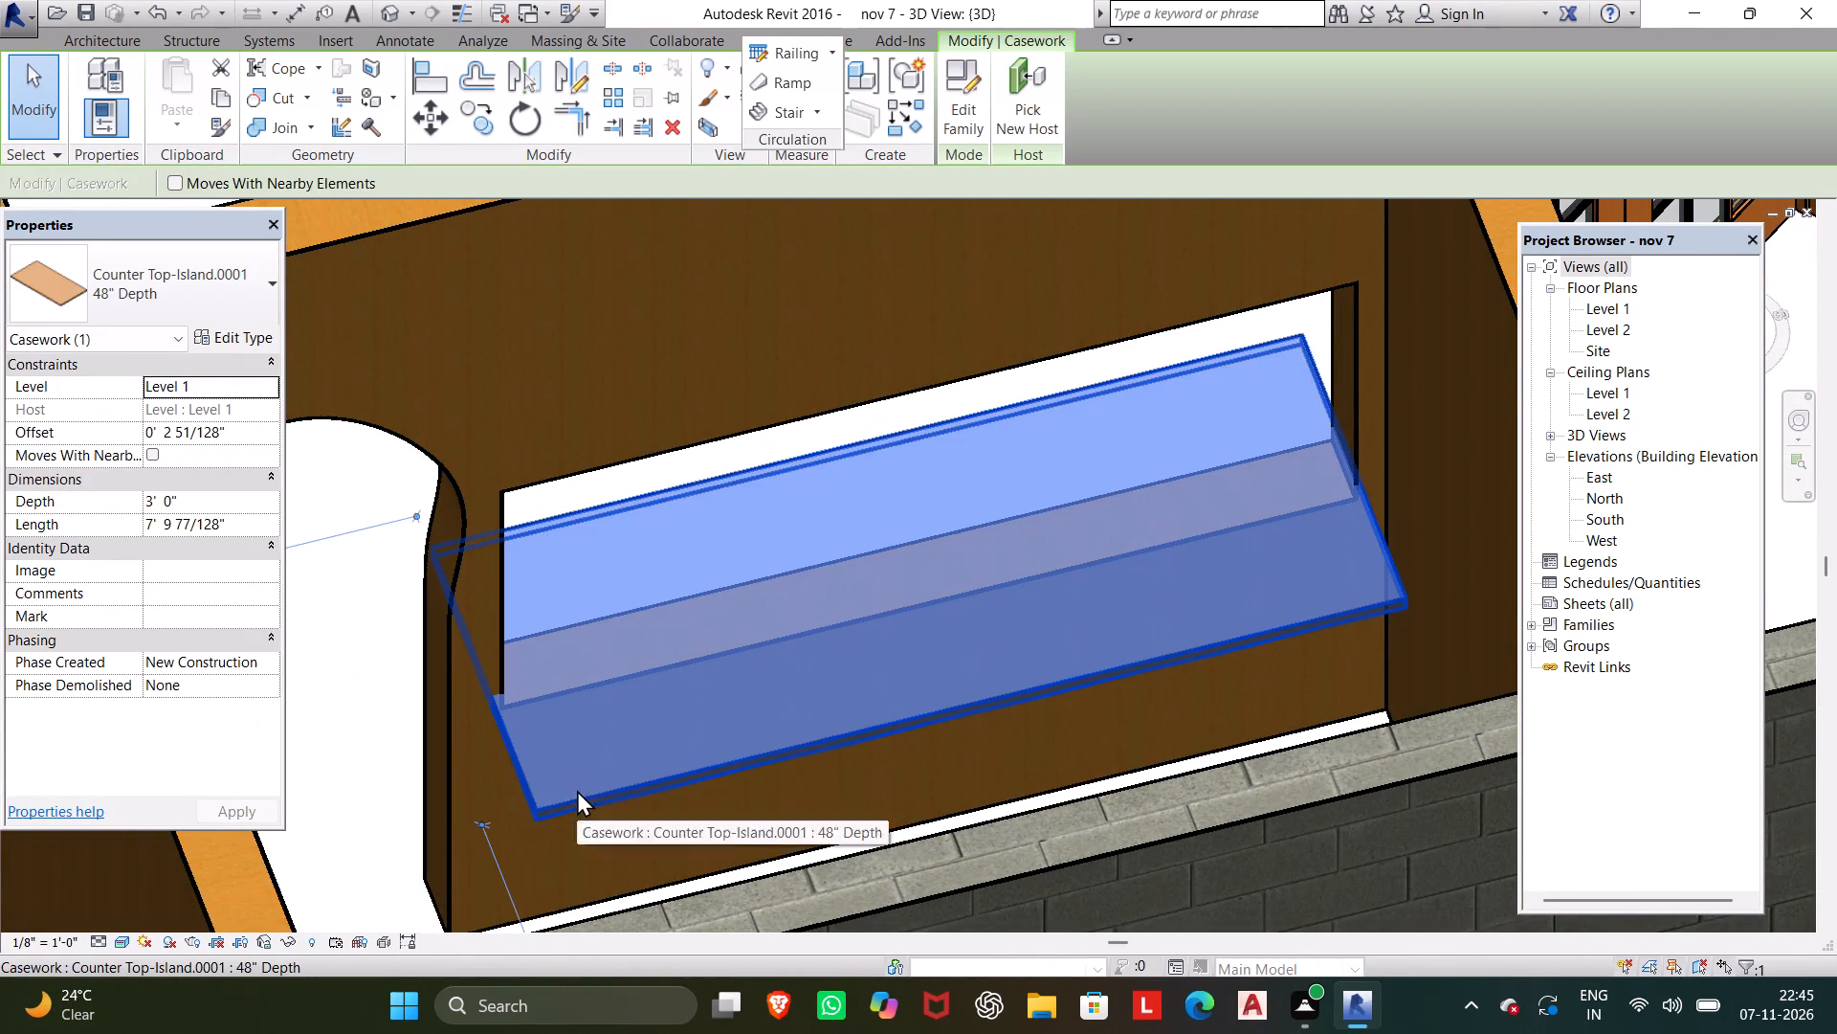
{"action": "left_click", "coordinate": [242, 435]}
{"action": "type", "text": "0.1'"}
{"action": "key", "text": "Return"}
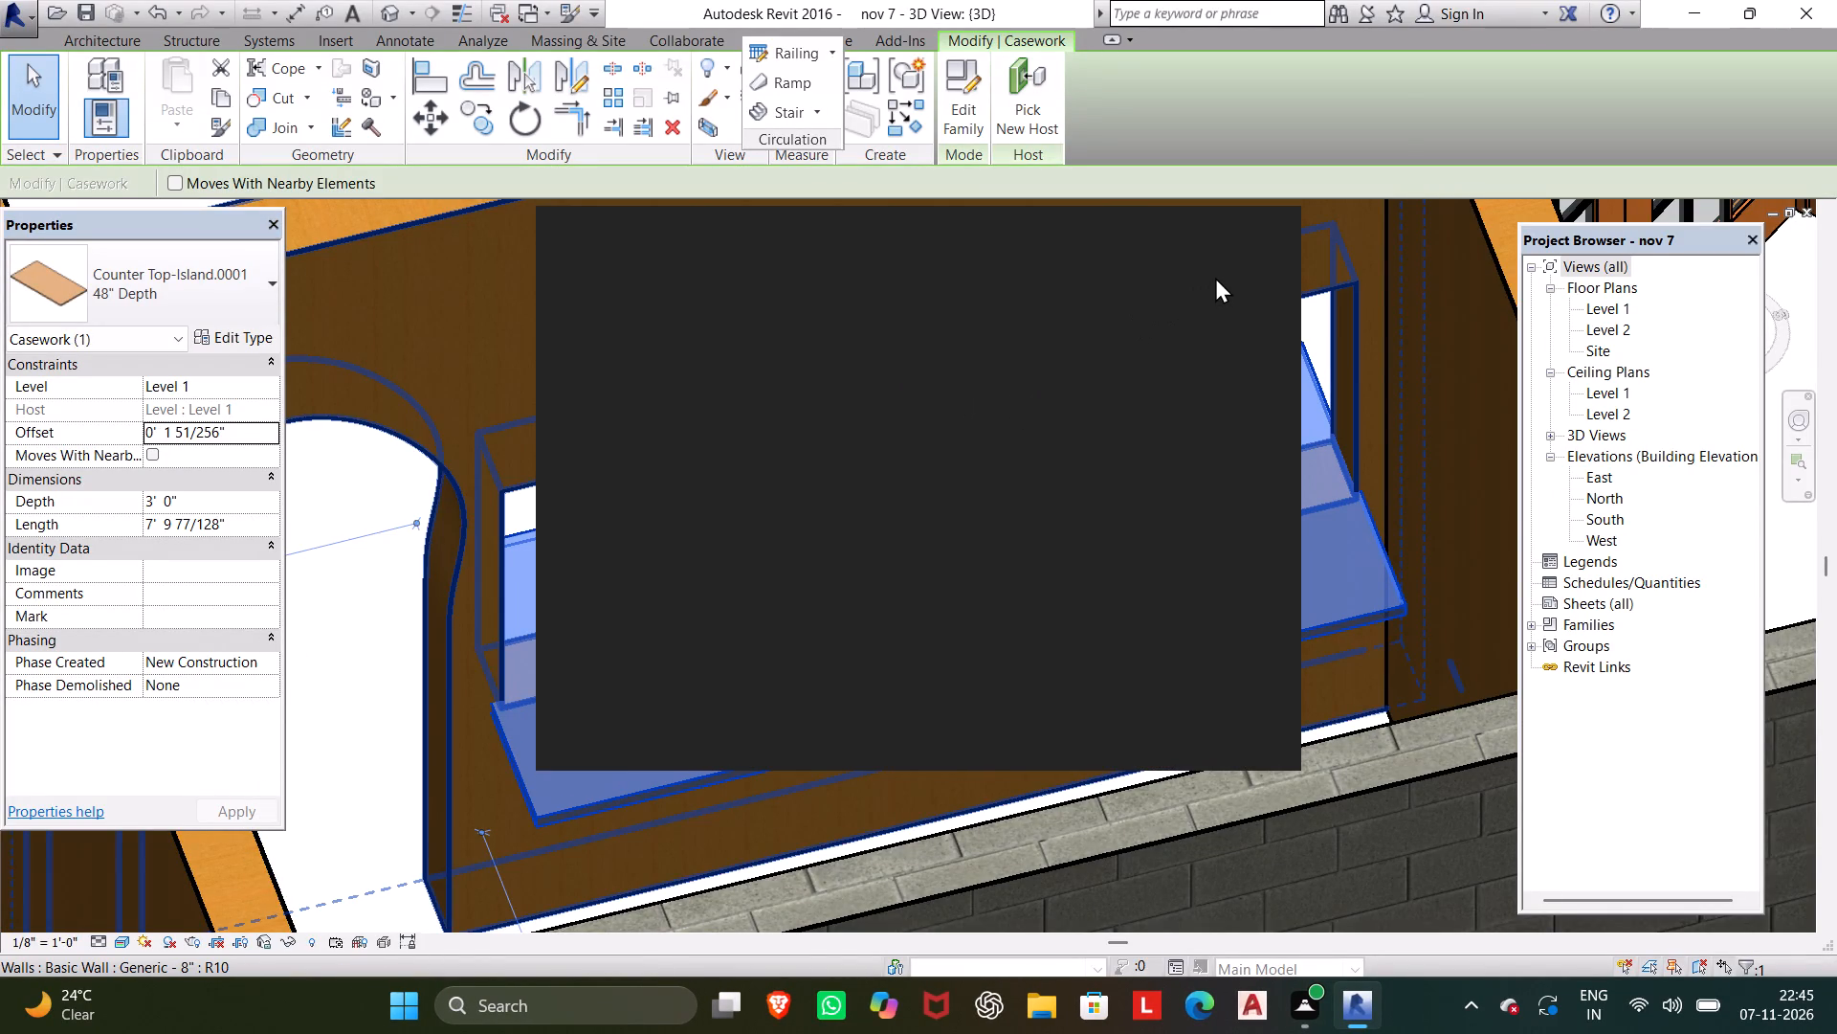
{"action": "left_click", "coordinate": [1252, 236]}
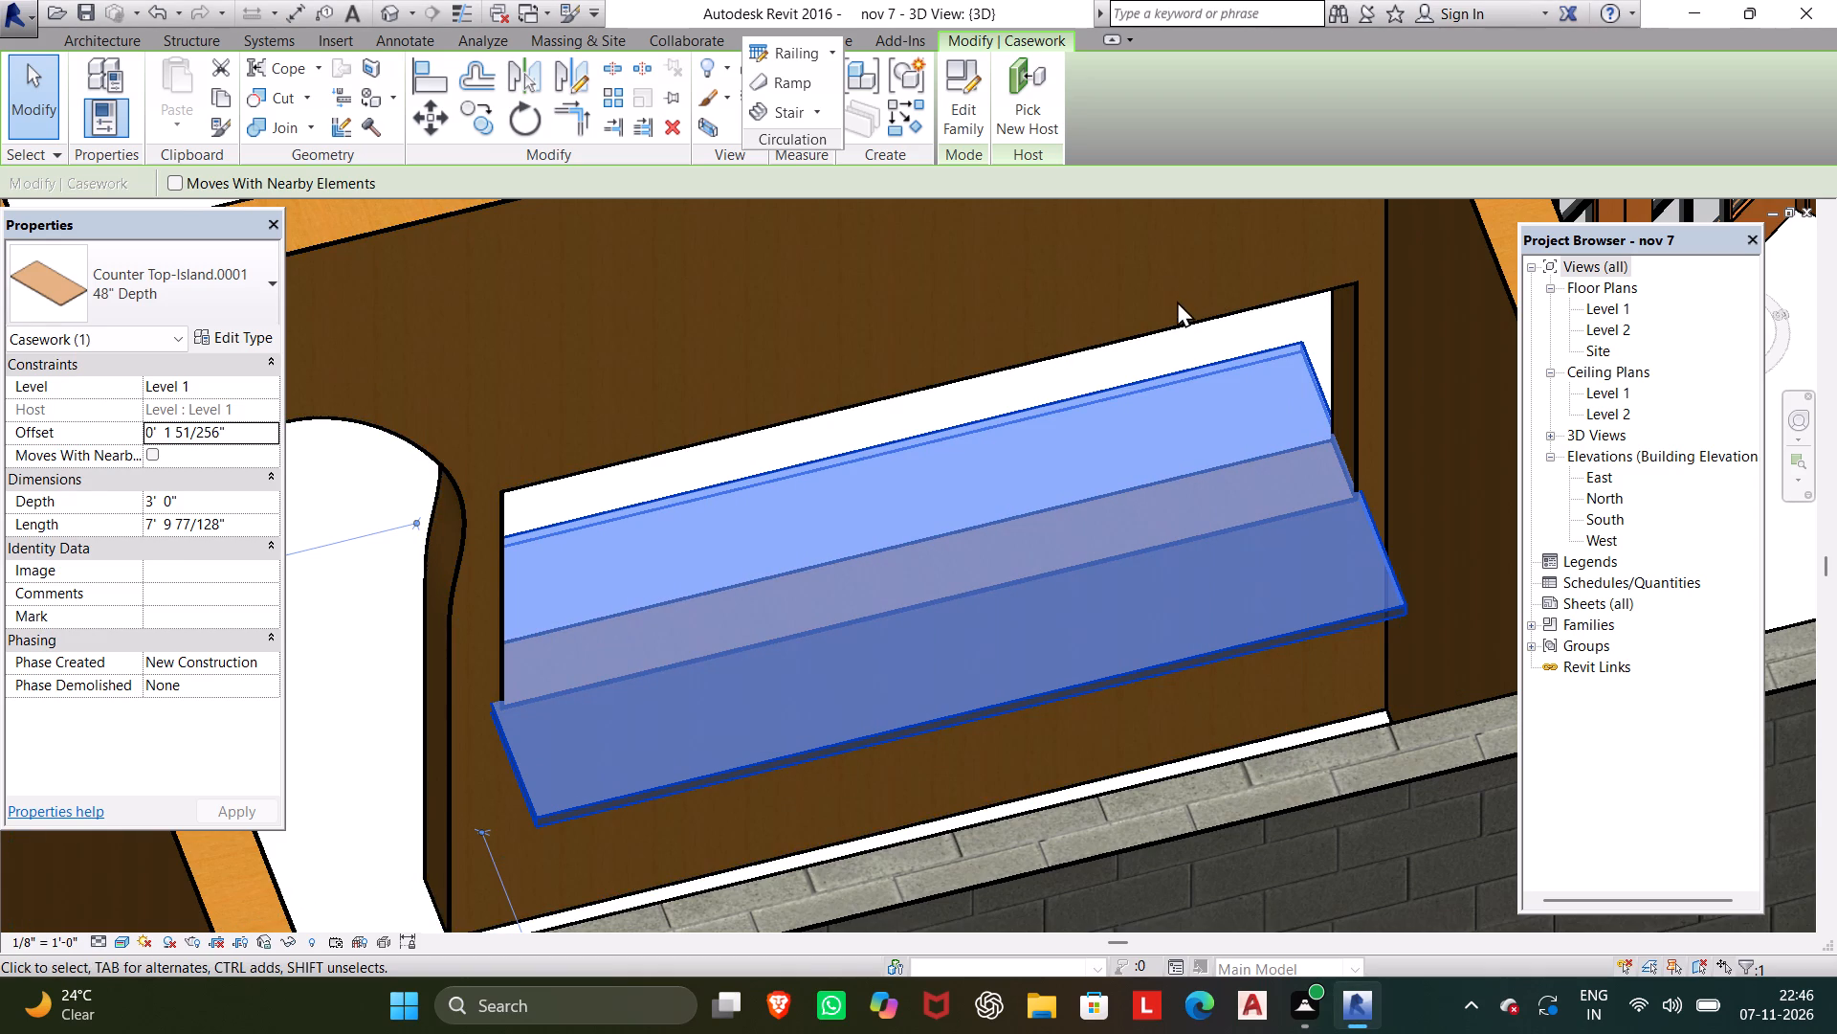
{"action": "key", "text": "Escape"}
Set the island countertop's offset from Level 1 to 0.5'.
{"action": "left_click", "coordinate": [885, 737]}
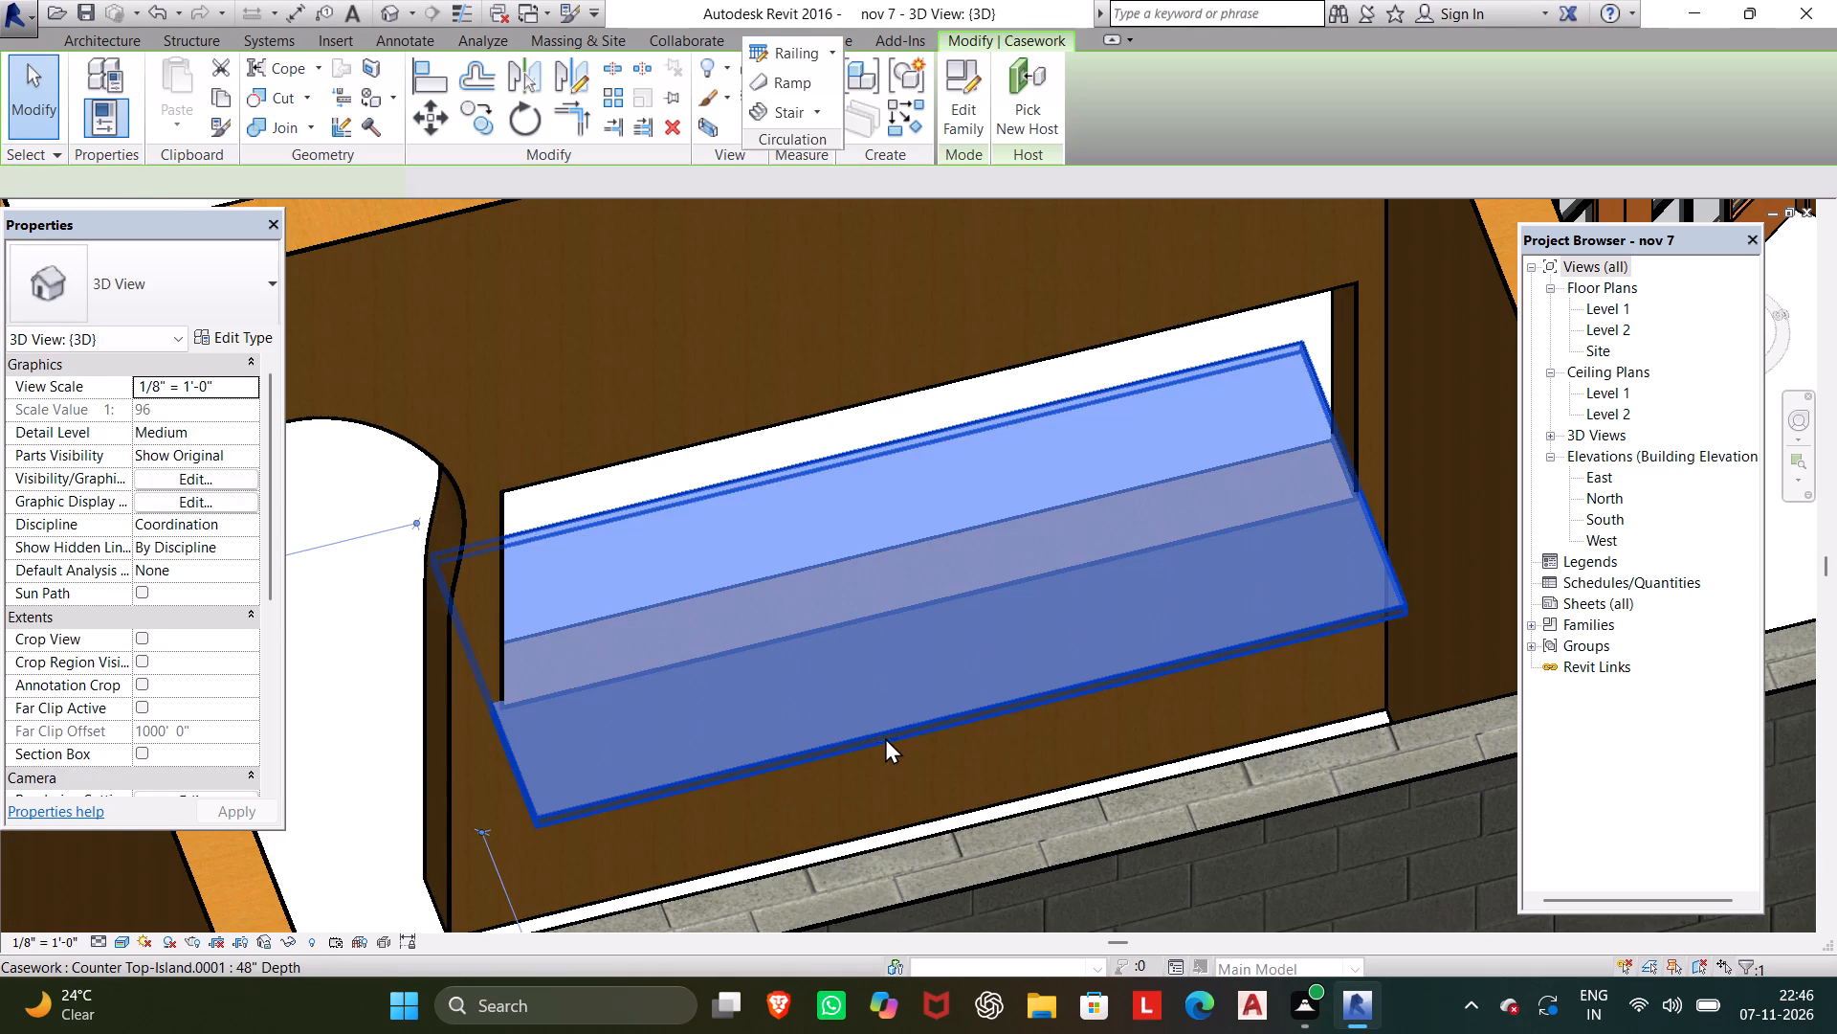
{"action": "left_click", "coordinate": [197, 429]}
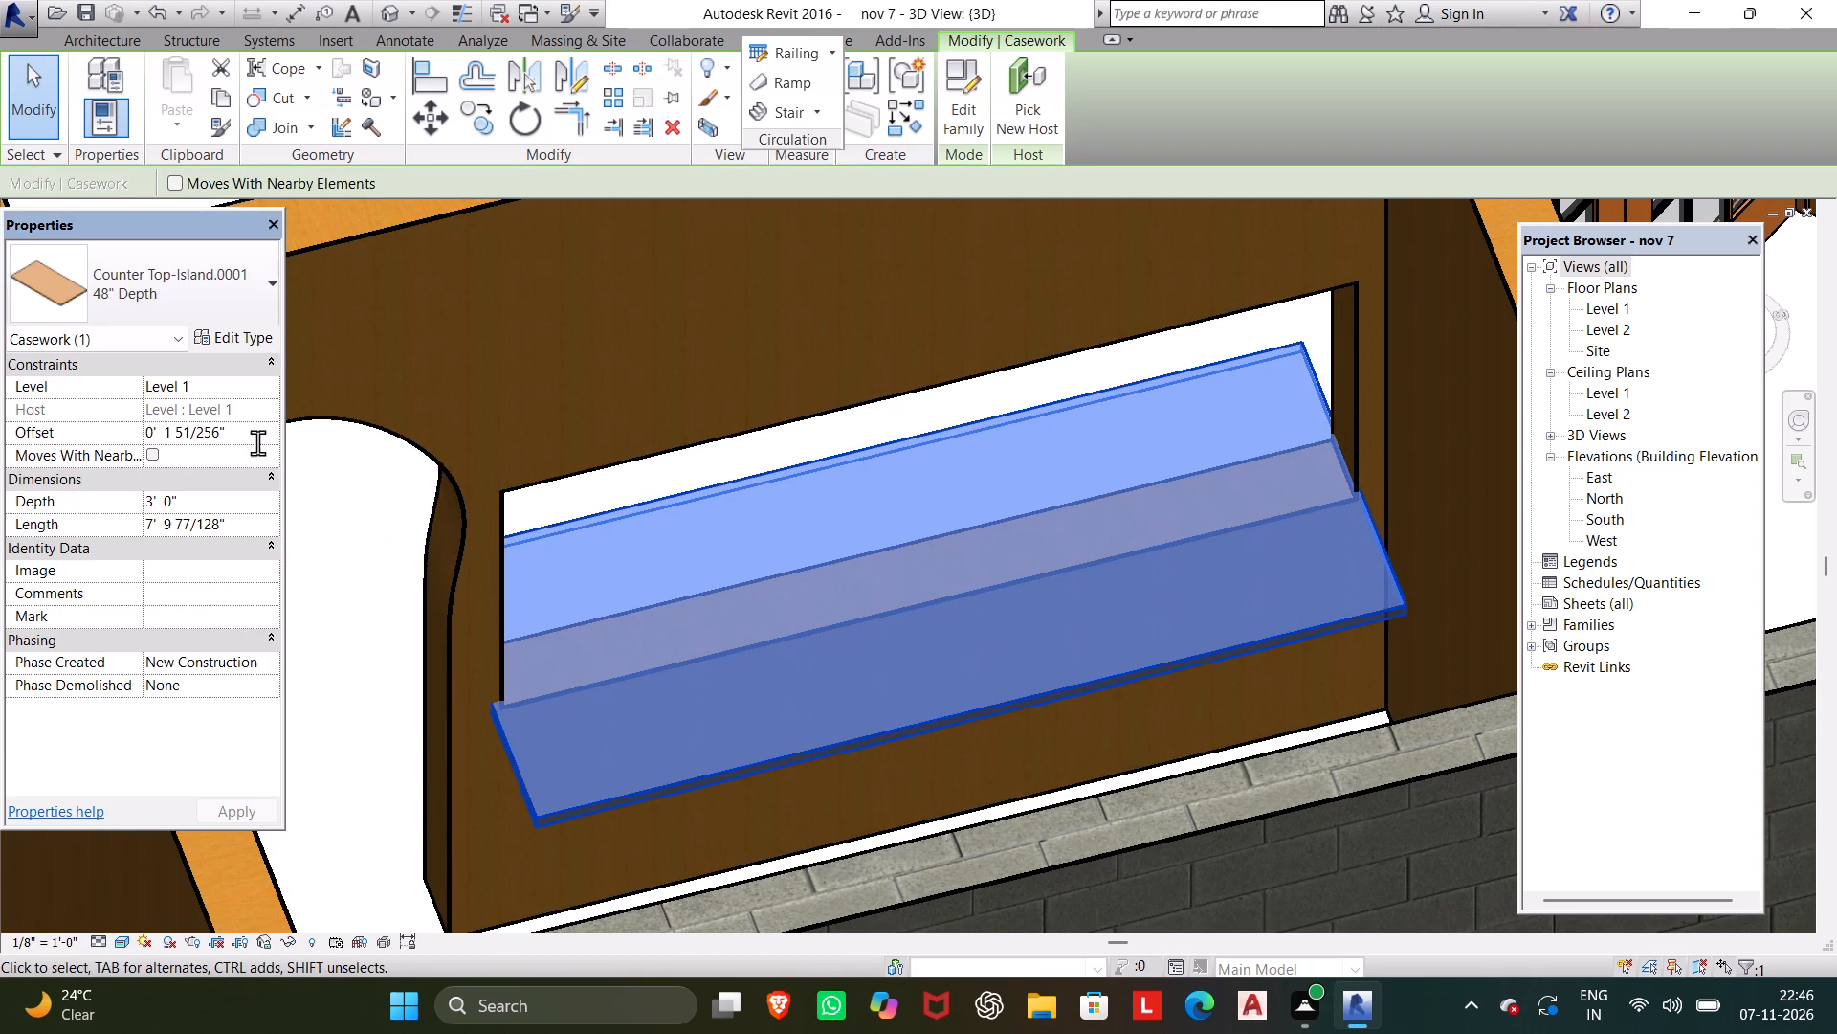
{"action": "left_click_drag", "start_coordinate": [258, 424], "coordinate": [87, 431]}
{"action": "type", "text": "0.5'"}
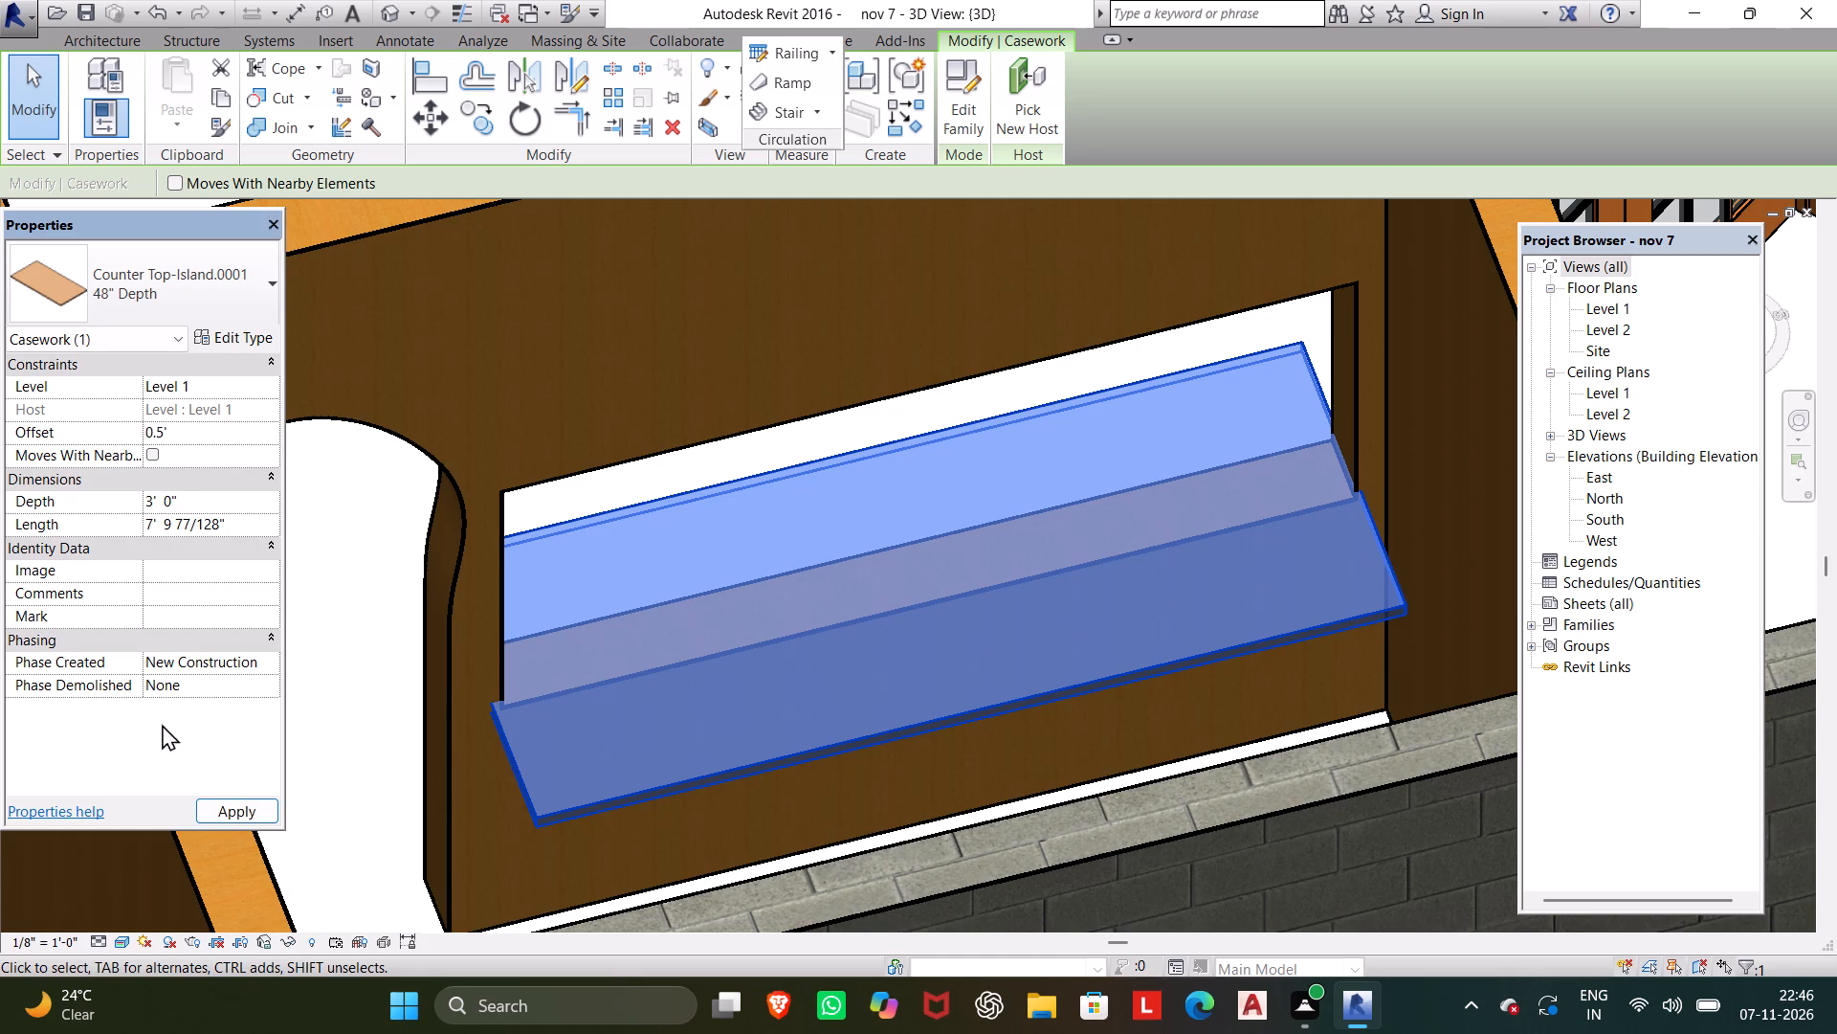
{"action": "left_click", "coordinate": [229, 801]}
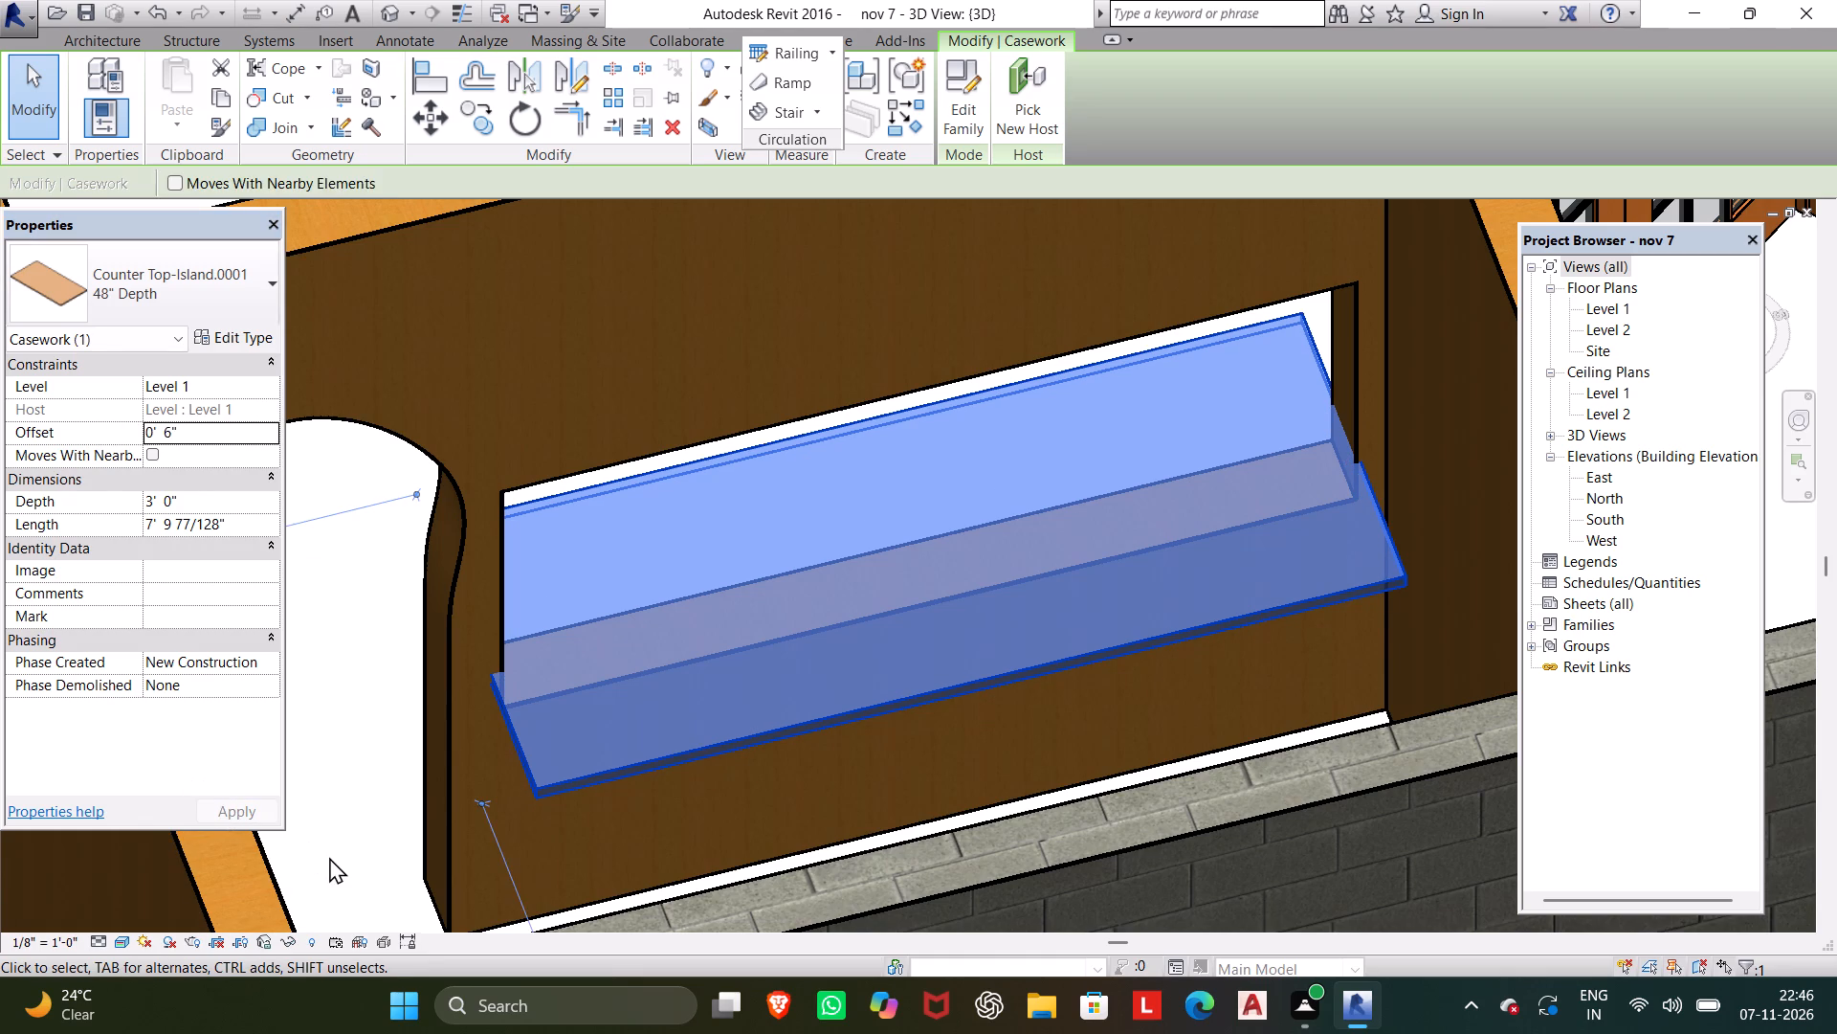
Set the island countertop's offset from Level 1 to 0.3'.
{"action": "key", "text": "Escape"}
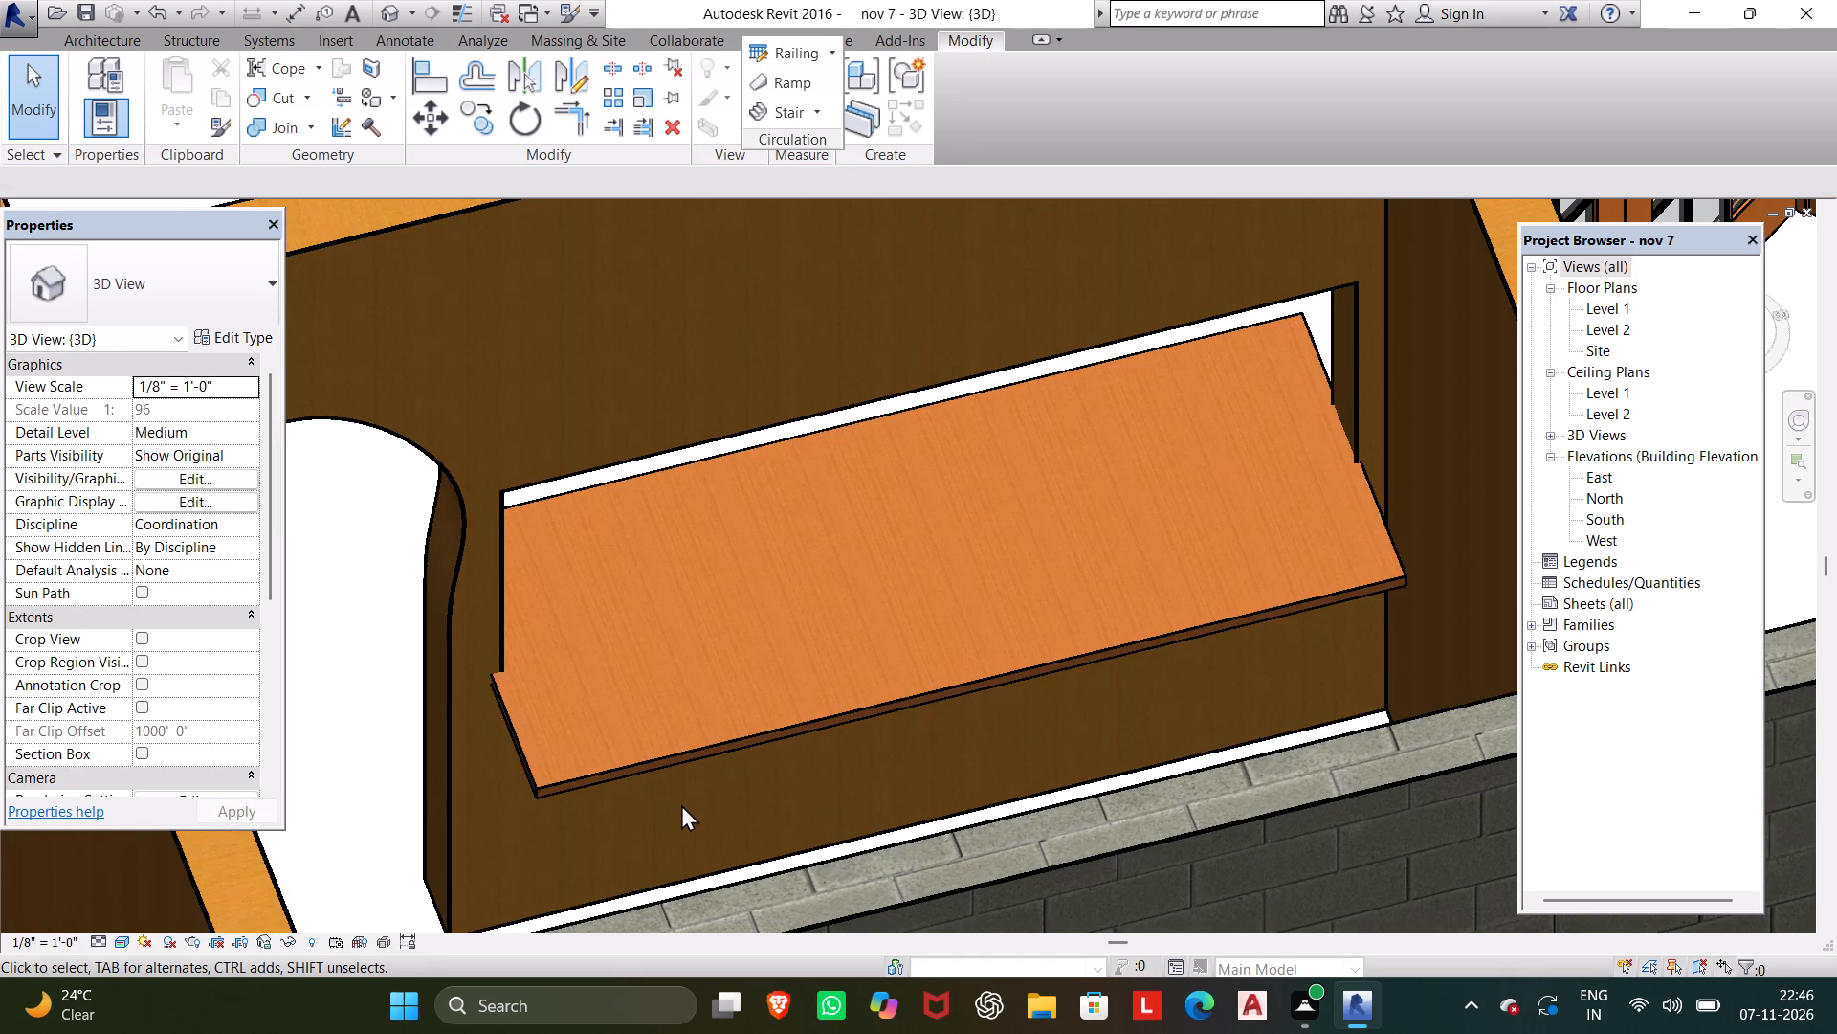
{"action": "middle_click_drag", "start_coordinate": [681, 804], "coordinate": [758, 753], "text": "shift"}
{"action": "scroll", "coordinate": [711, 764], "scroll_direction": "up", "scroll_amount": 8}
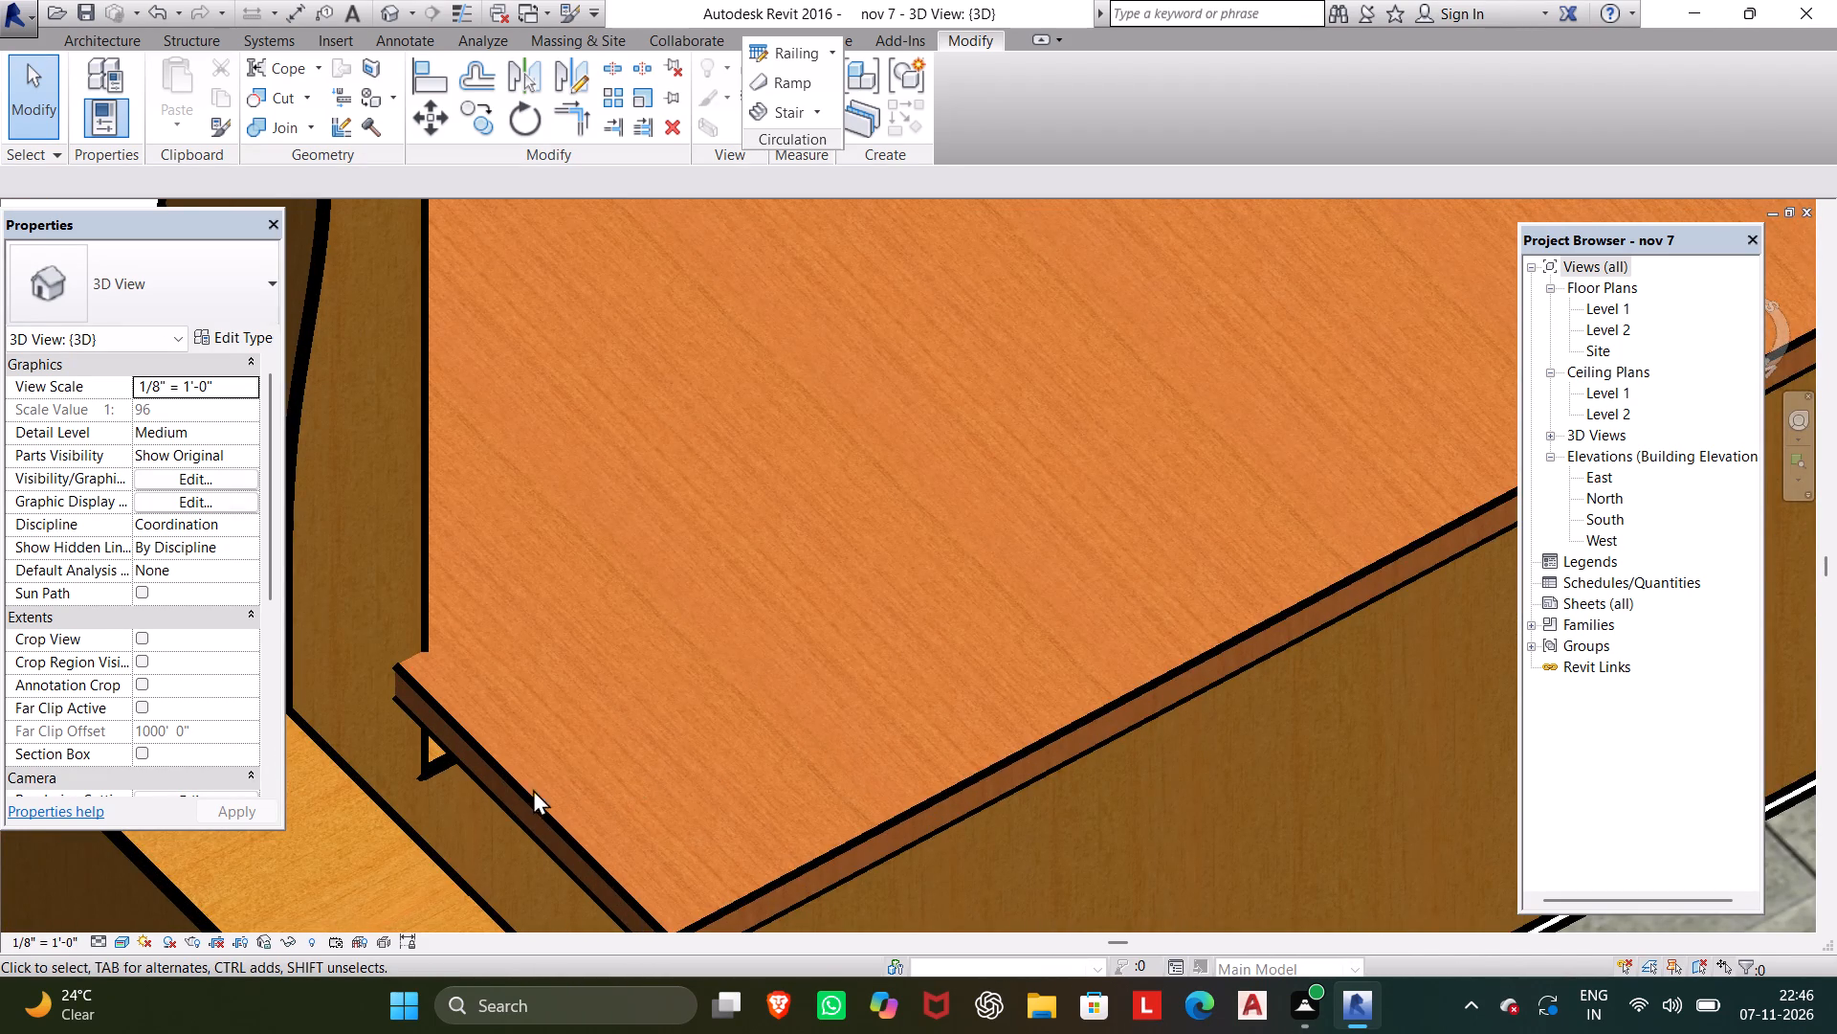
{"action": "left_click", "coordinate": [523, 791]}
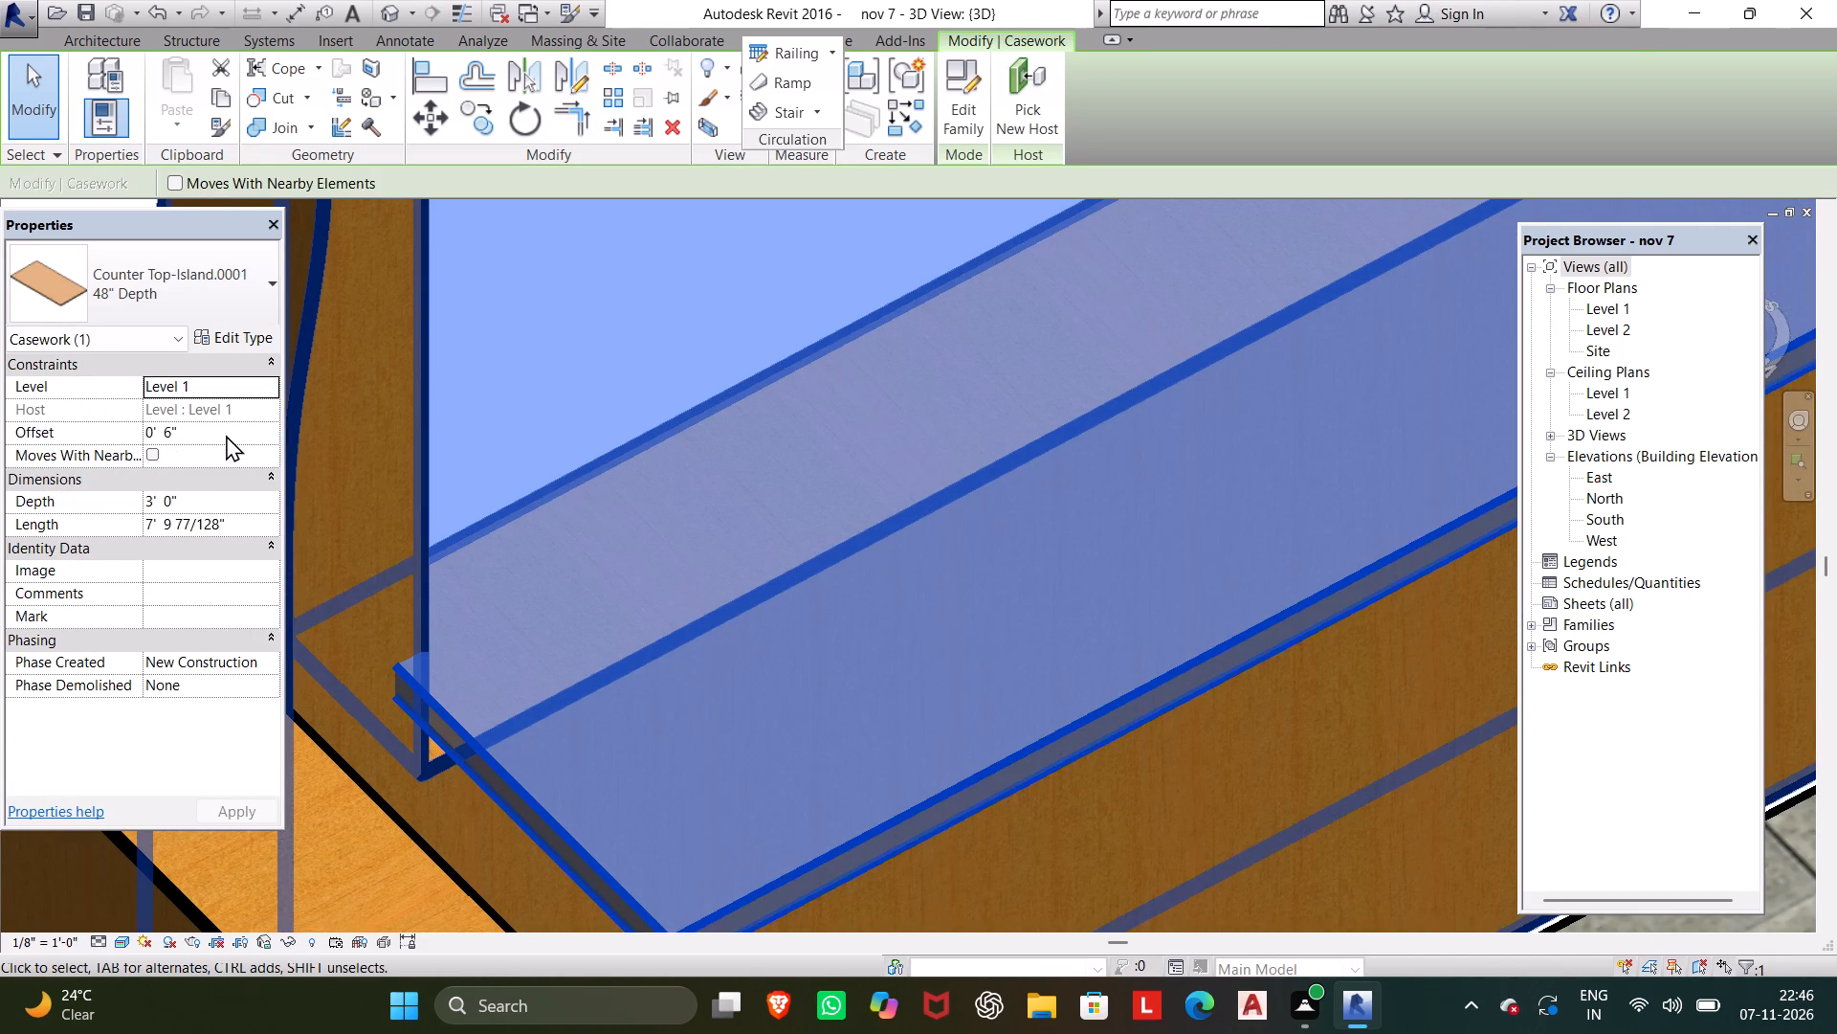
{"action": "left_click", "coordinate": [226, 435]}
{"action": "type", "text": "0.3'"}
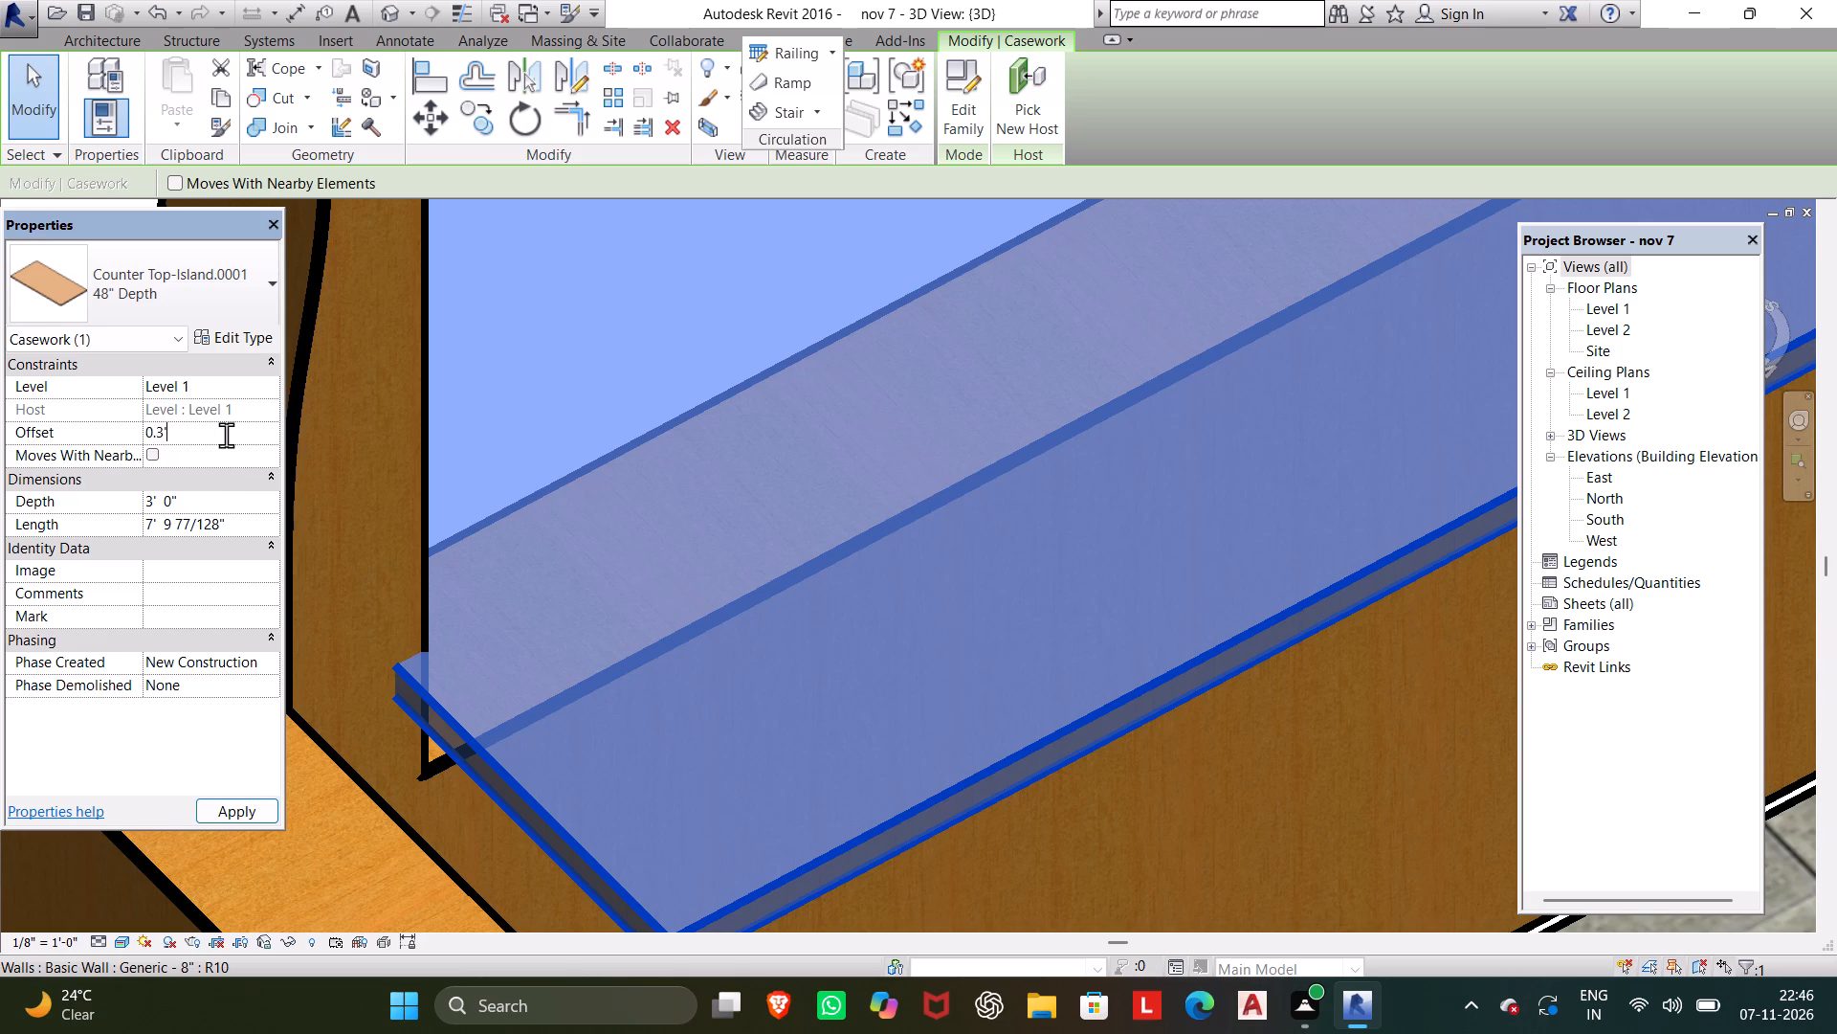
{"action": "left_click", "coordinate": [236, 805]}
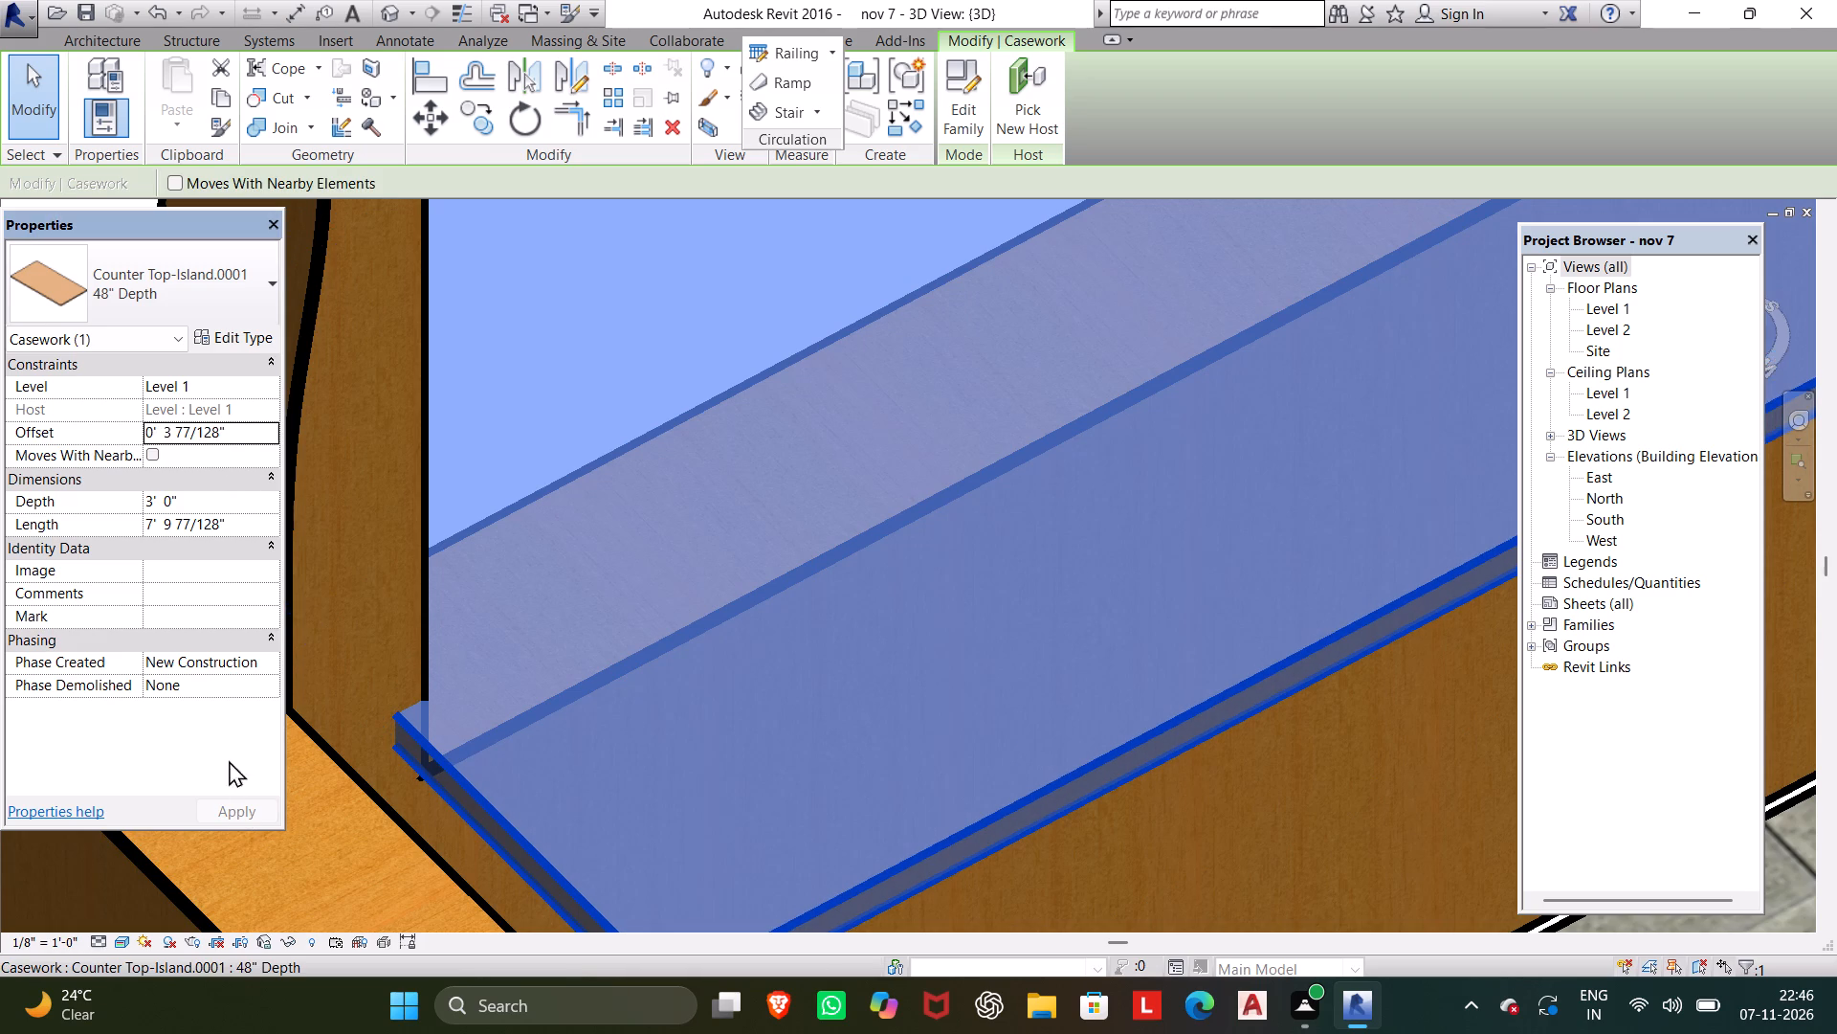
Lower the island countertop by setting its offset from Level 1 to 0.1'.
{"action": "left_click", "coordinate": [252, 431]}
{"action": "left_click_drag", "start_coordinate": [252, 431], "coordinate": [99, 428]}
{"action": "type", "text": "0."}
{"action": "key", "text": "1"}
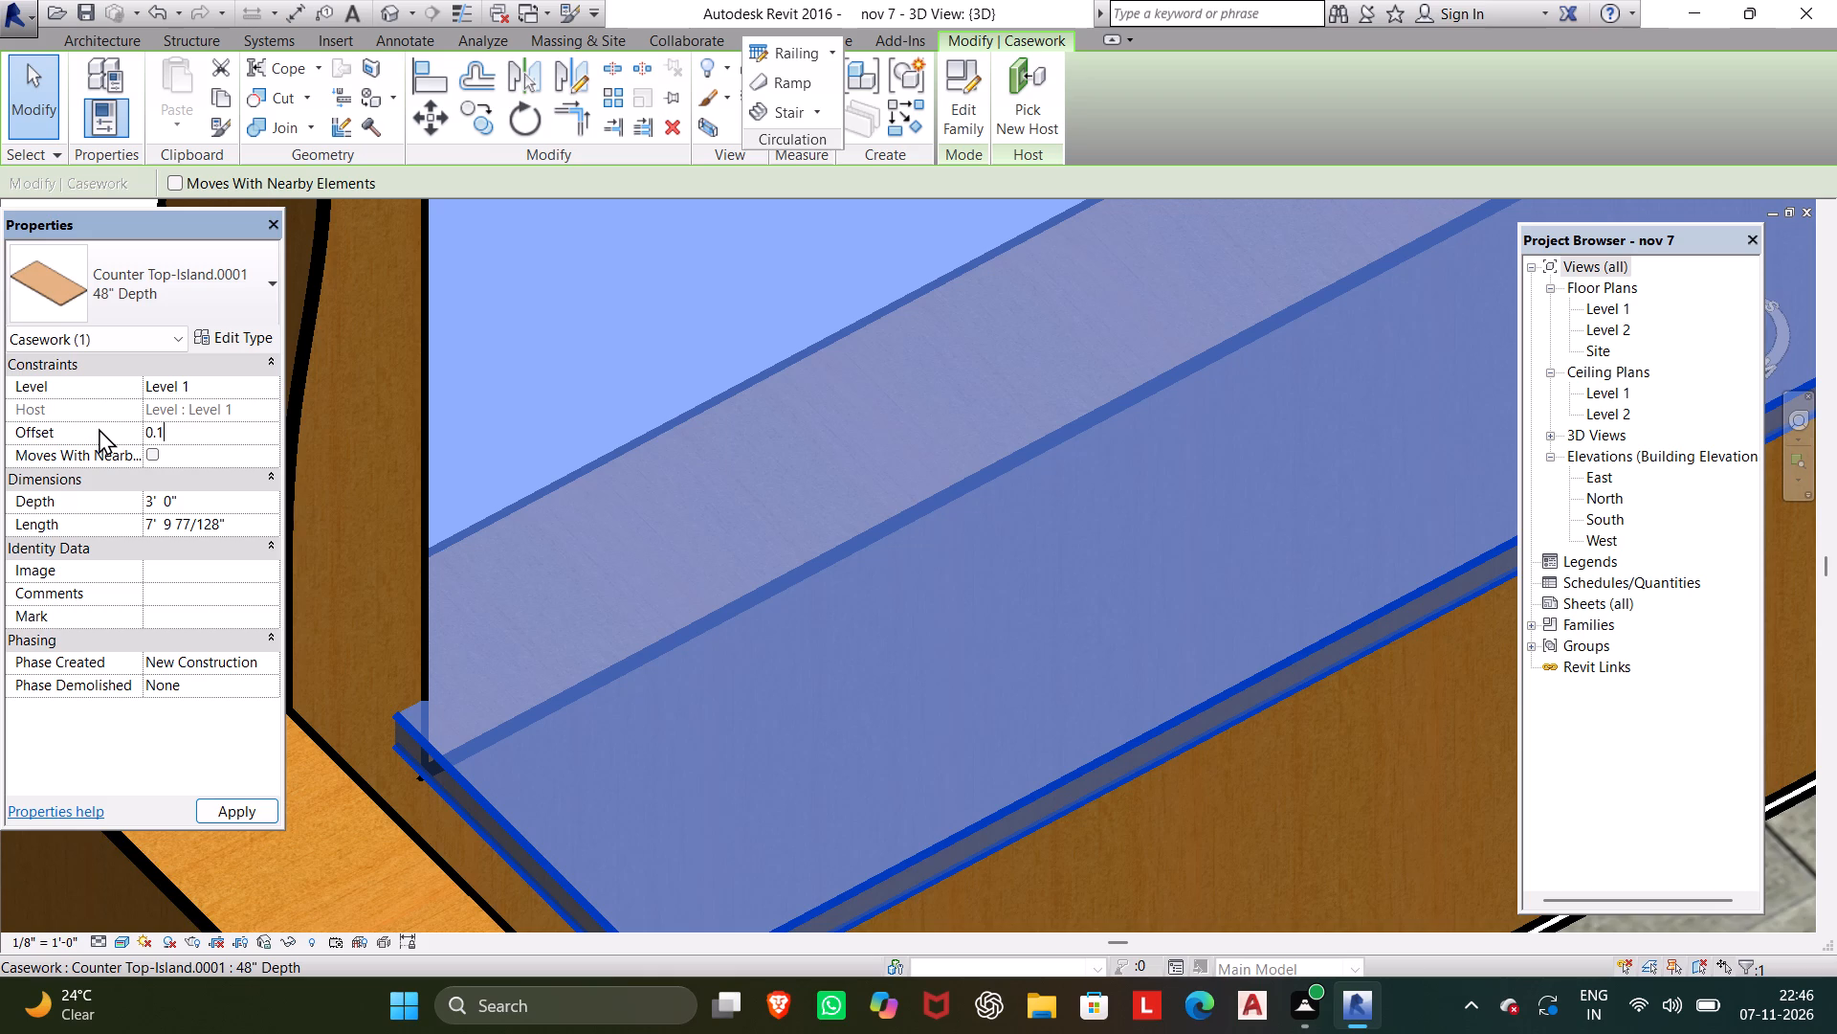
{"action": "key", "text": "apostrophe"}
{"action": "left_click", "coordinate": [244, 801]}
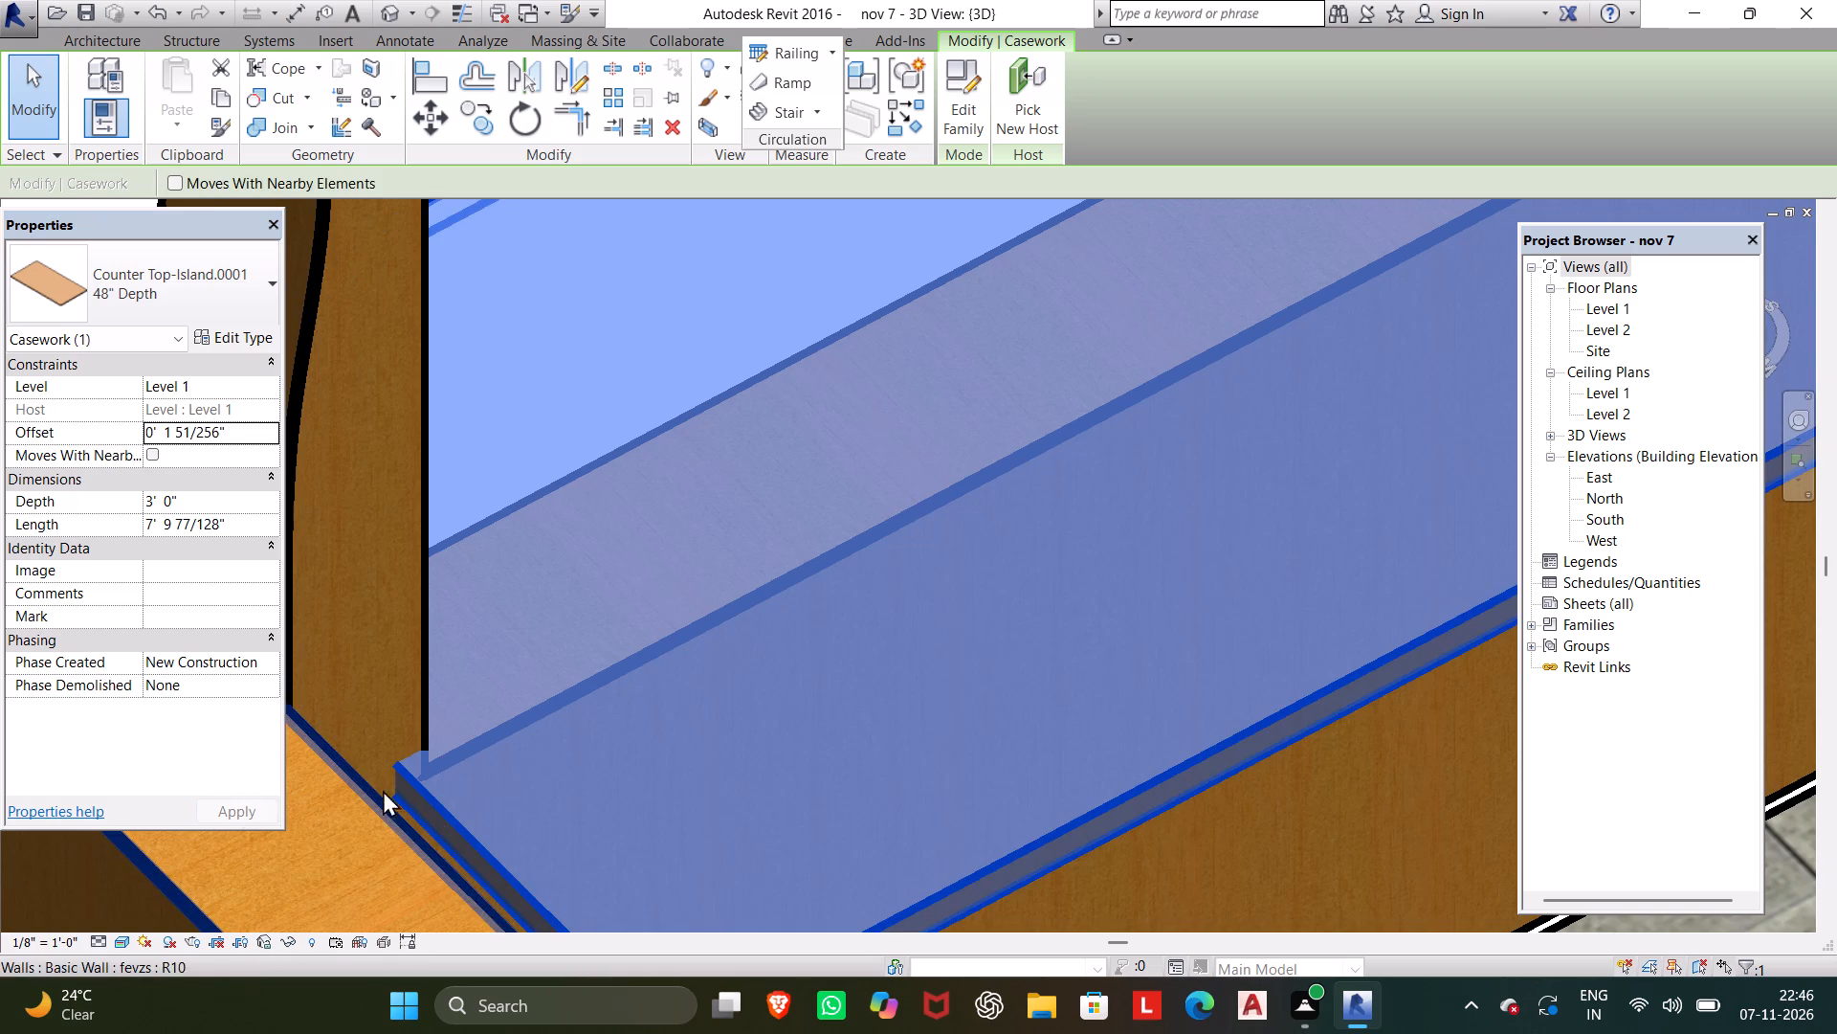
{"action": "key", "text": "Escape"}
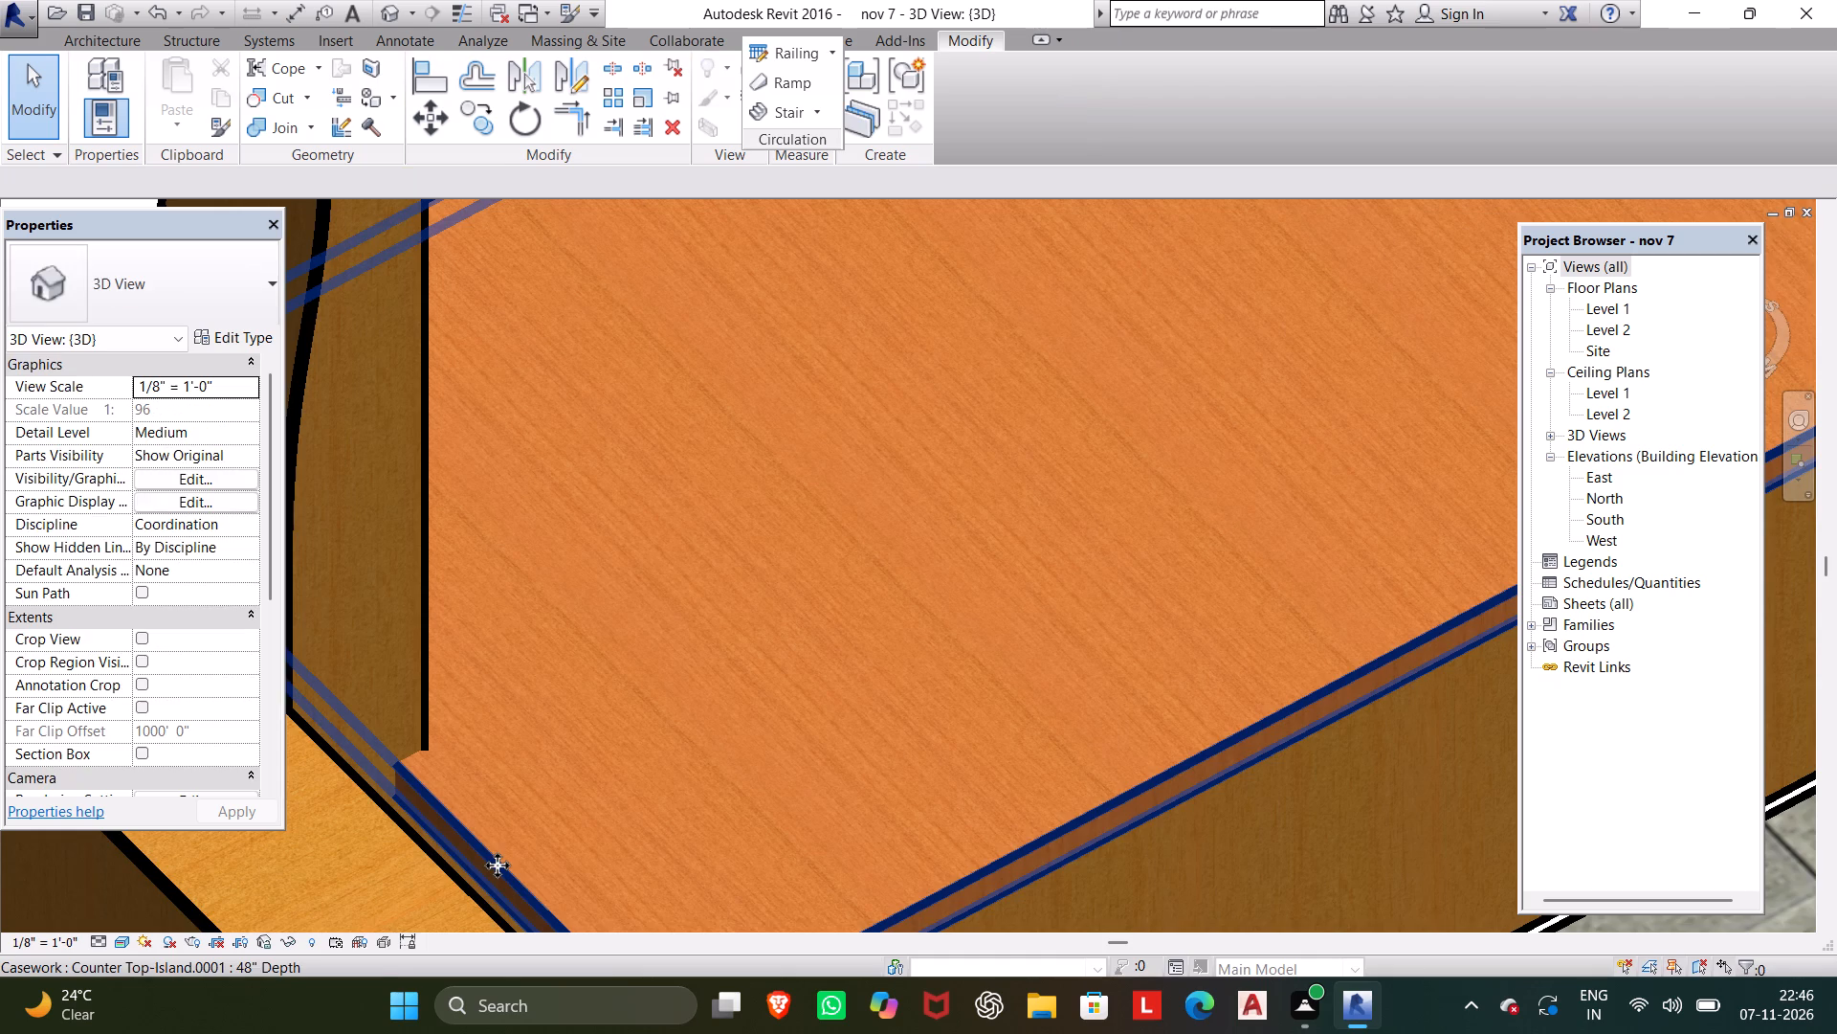
Set the island countertop's depth to 2'.
{"action": "scroll", "coordinate": [543, 865], "scroll_direction": "down", "scroll_amount": 6}
{"action": "middle_click_drag", "start_coordinate": [547, 864], "coordinate": [492, 749]}
{"action": "left_click_drag", "start_coordinate": [523, 823], "coordinate": [492, 749]}
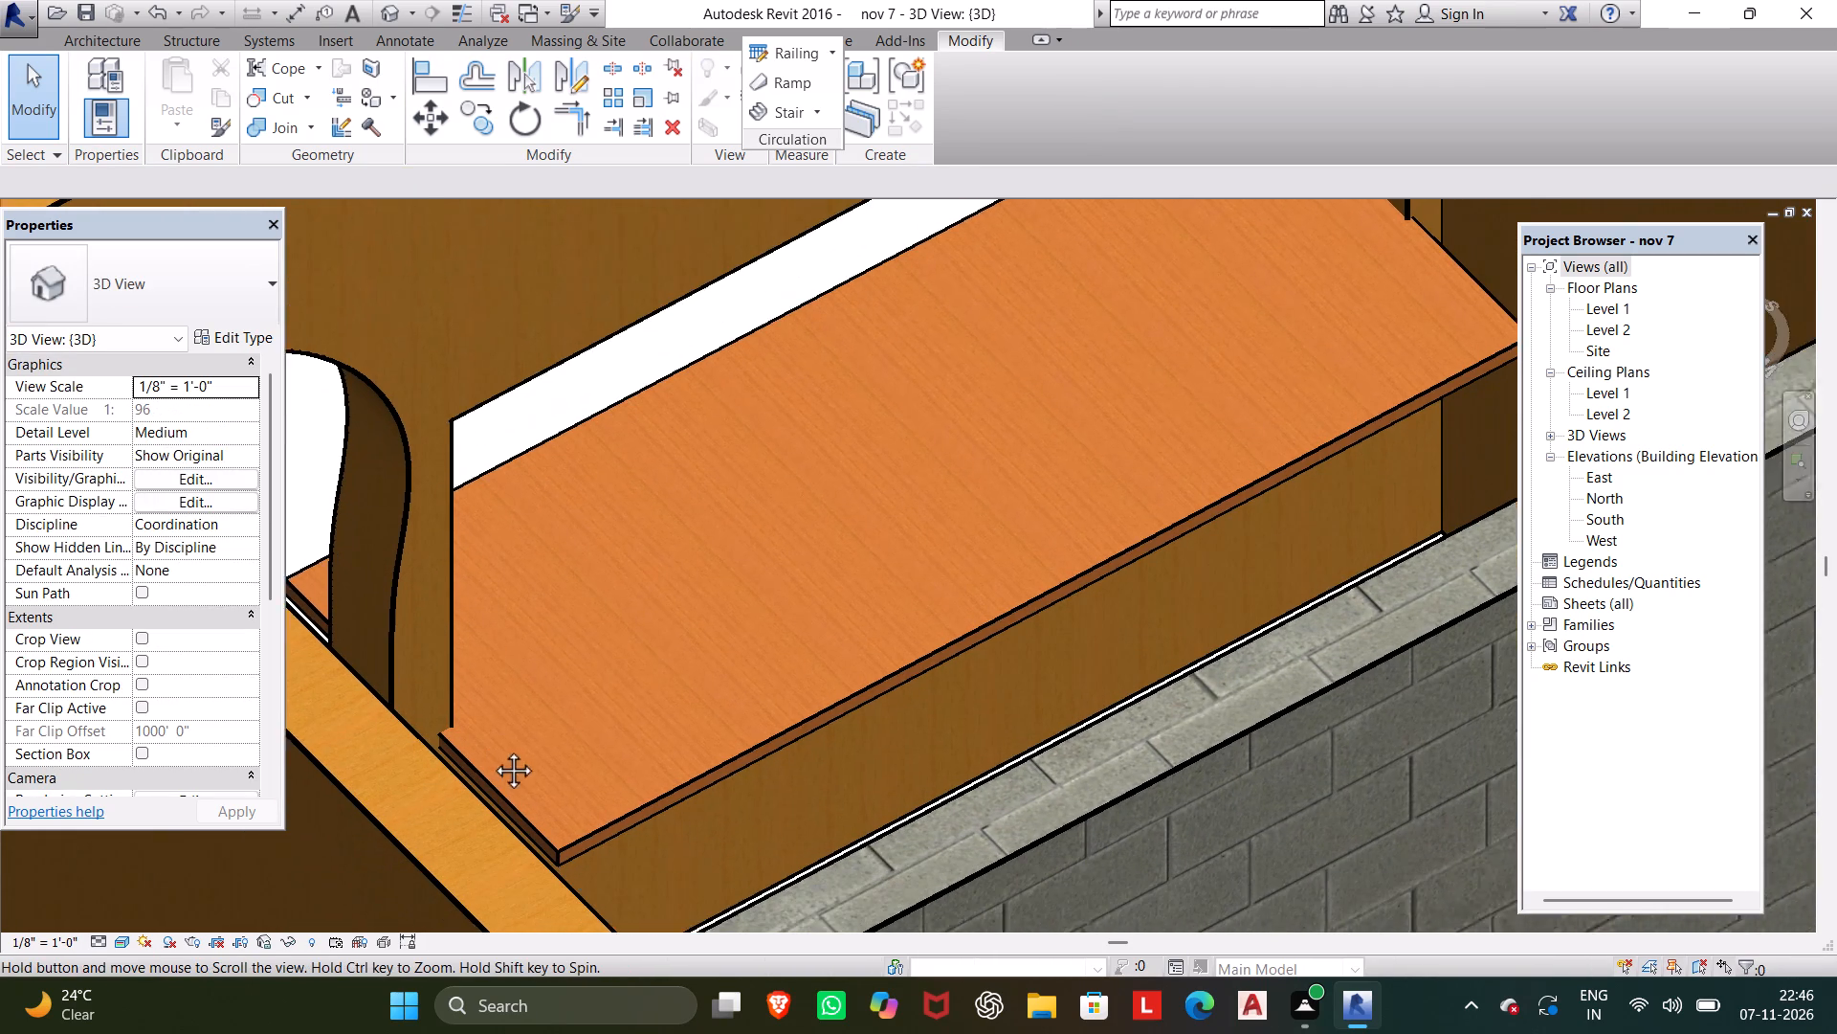
{"action": "left_click_drag", "start_coordinate": [492, 749], "coordinate": [409, 795]}
{"action": "middle_click_drag", "start_coordinate": [492, 749], "coordinate": [432, 860]}
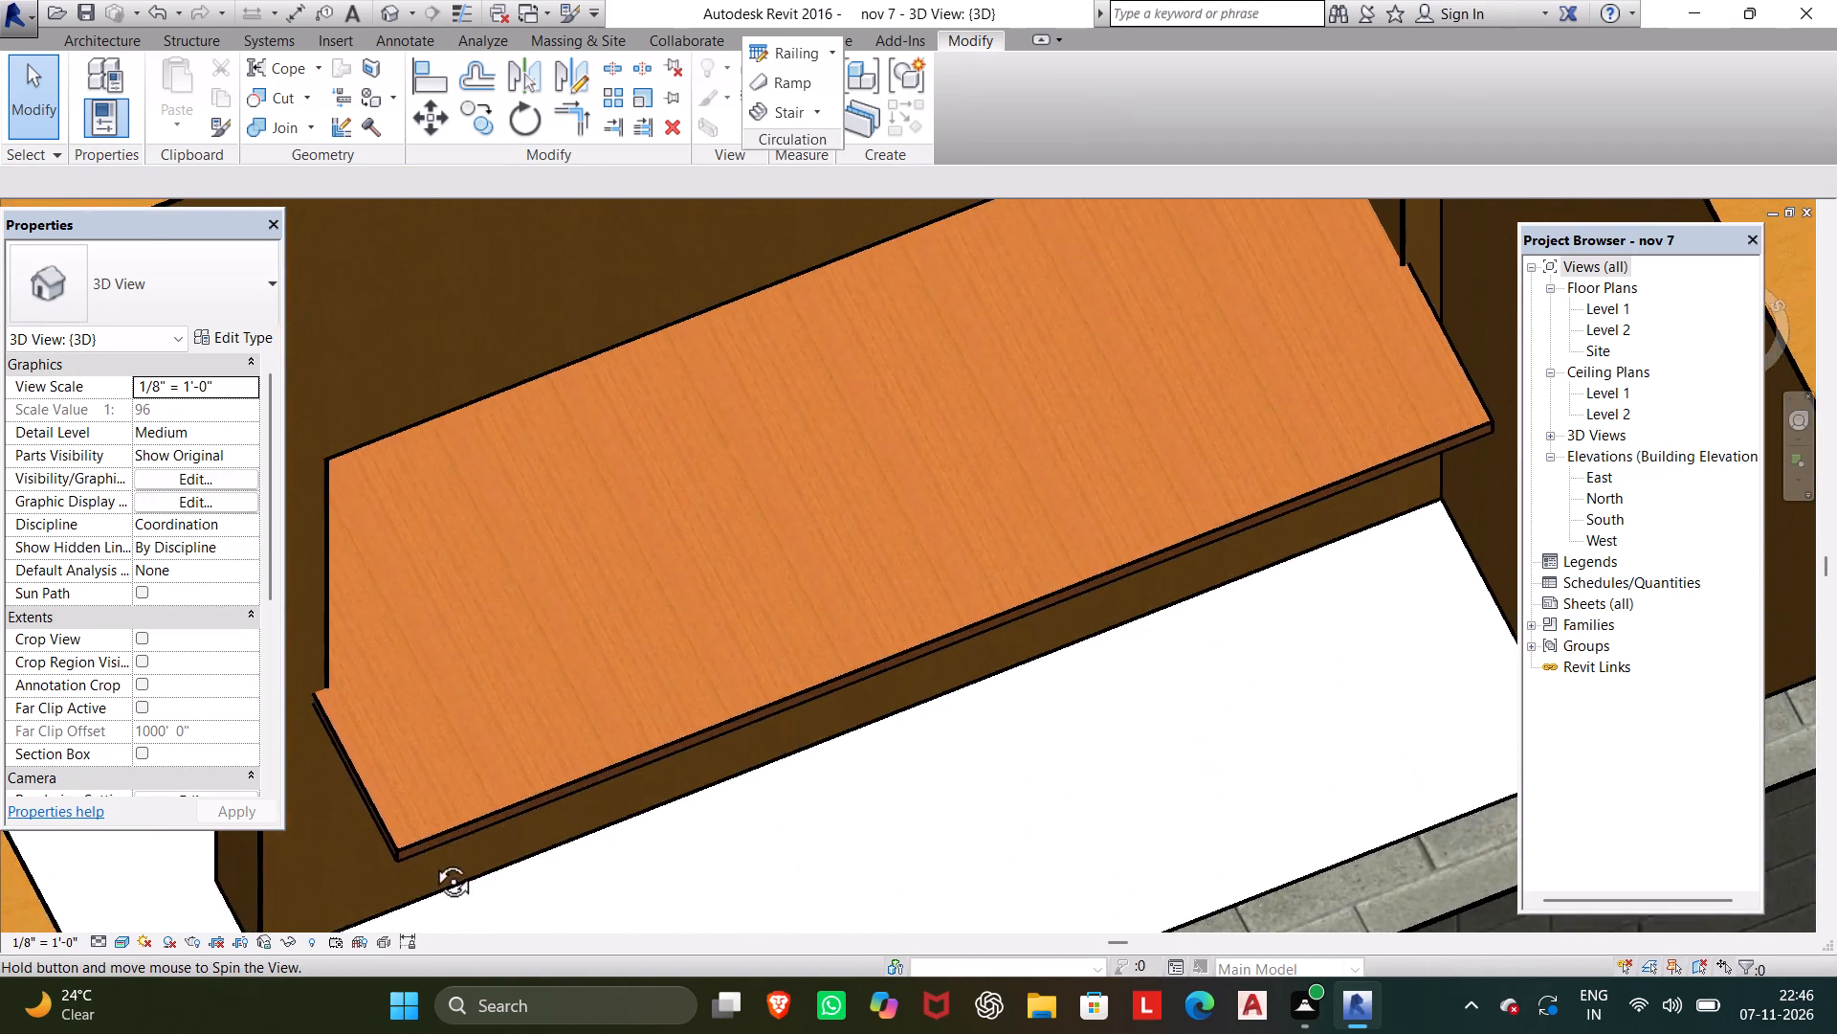
{"action": "middle_click_drag", "start_coordinate": [432, 860], "coordinate": [593, 847]}
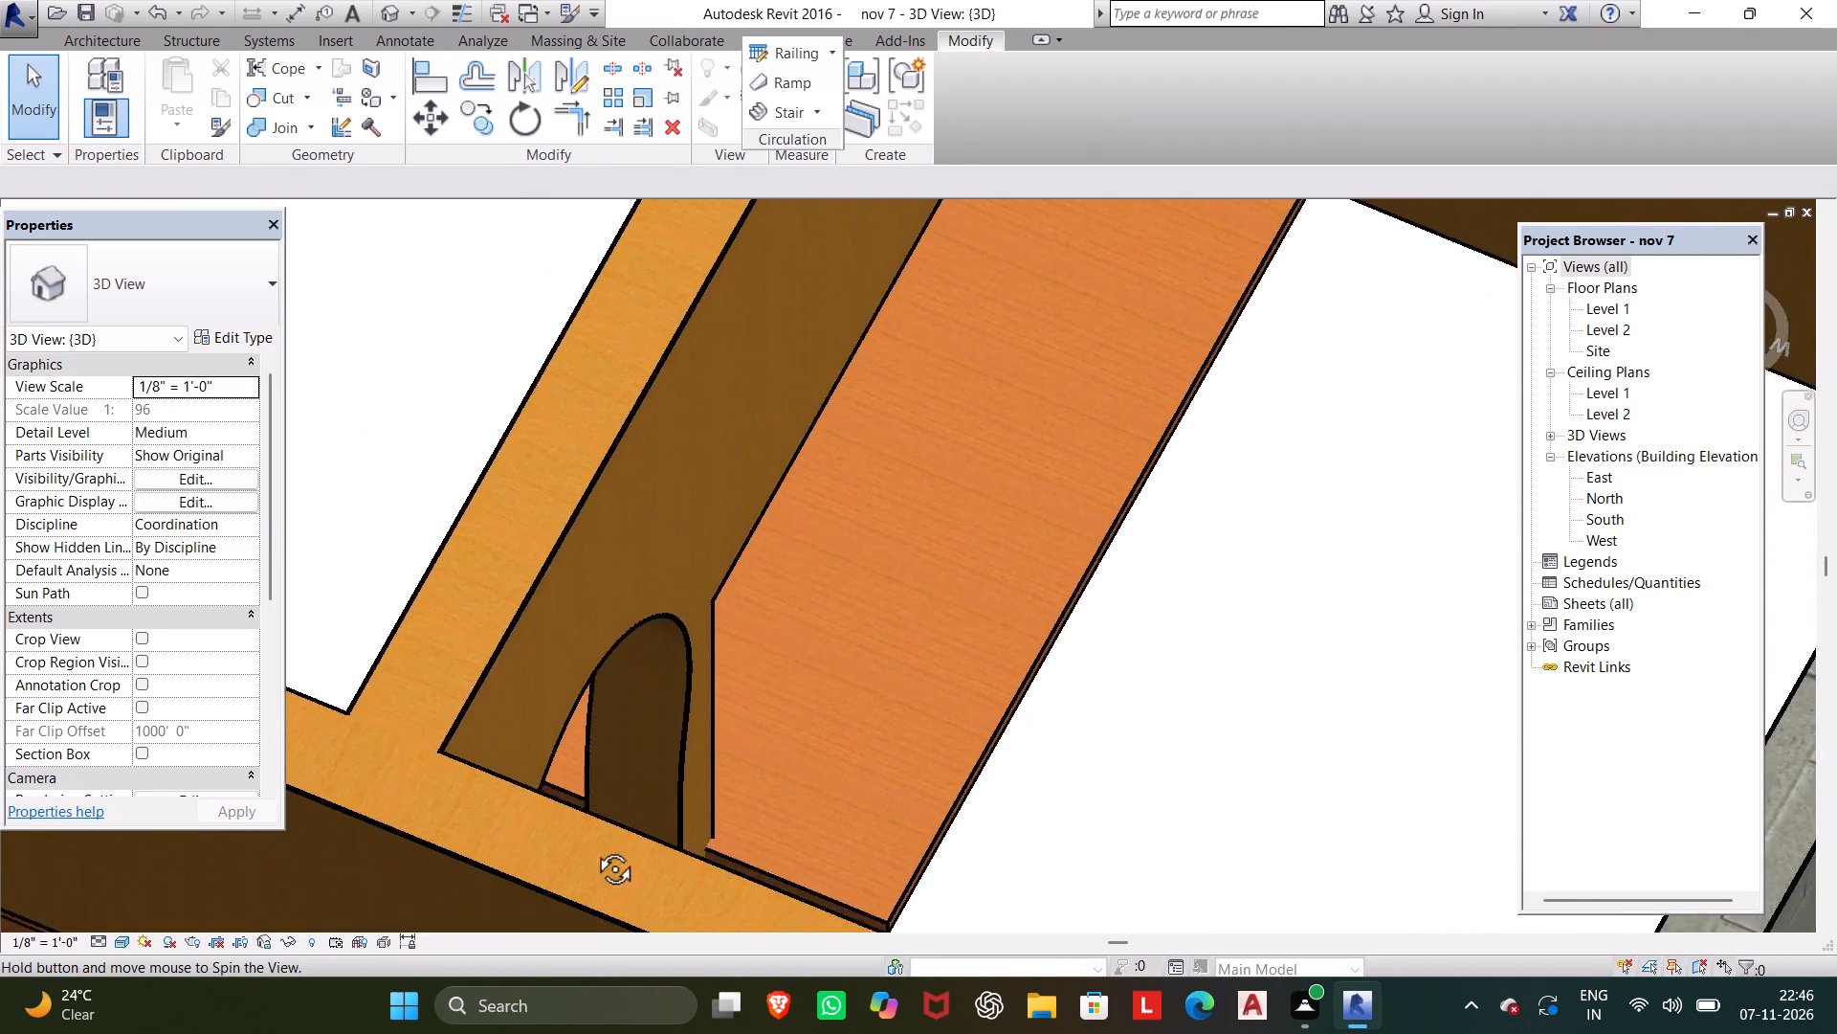
{"action": "middle_click_drag", "start_coordinate": [593, 847], "coordinate": [628, 877]}
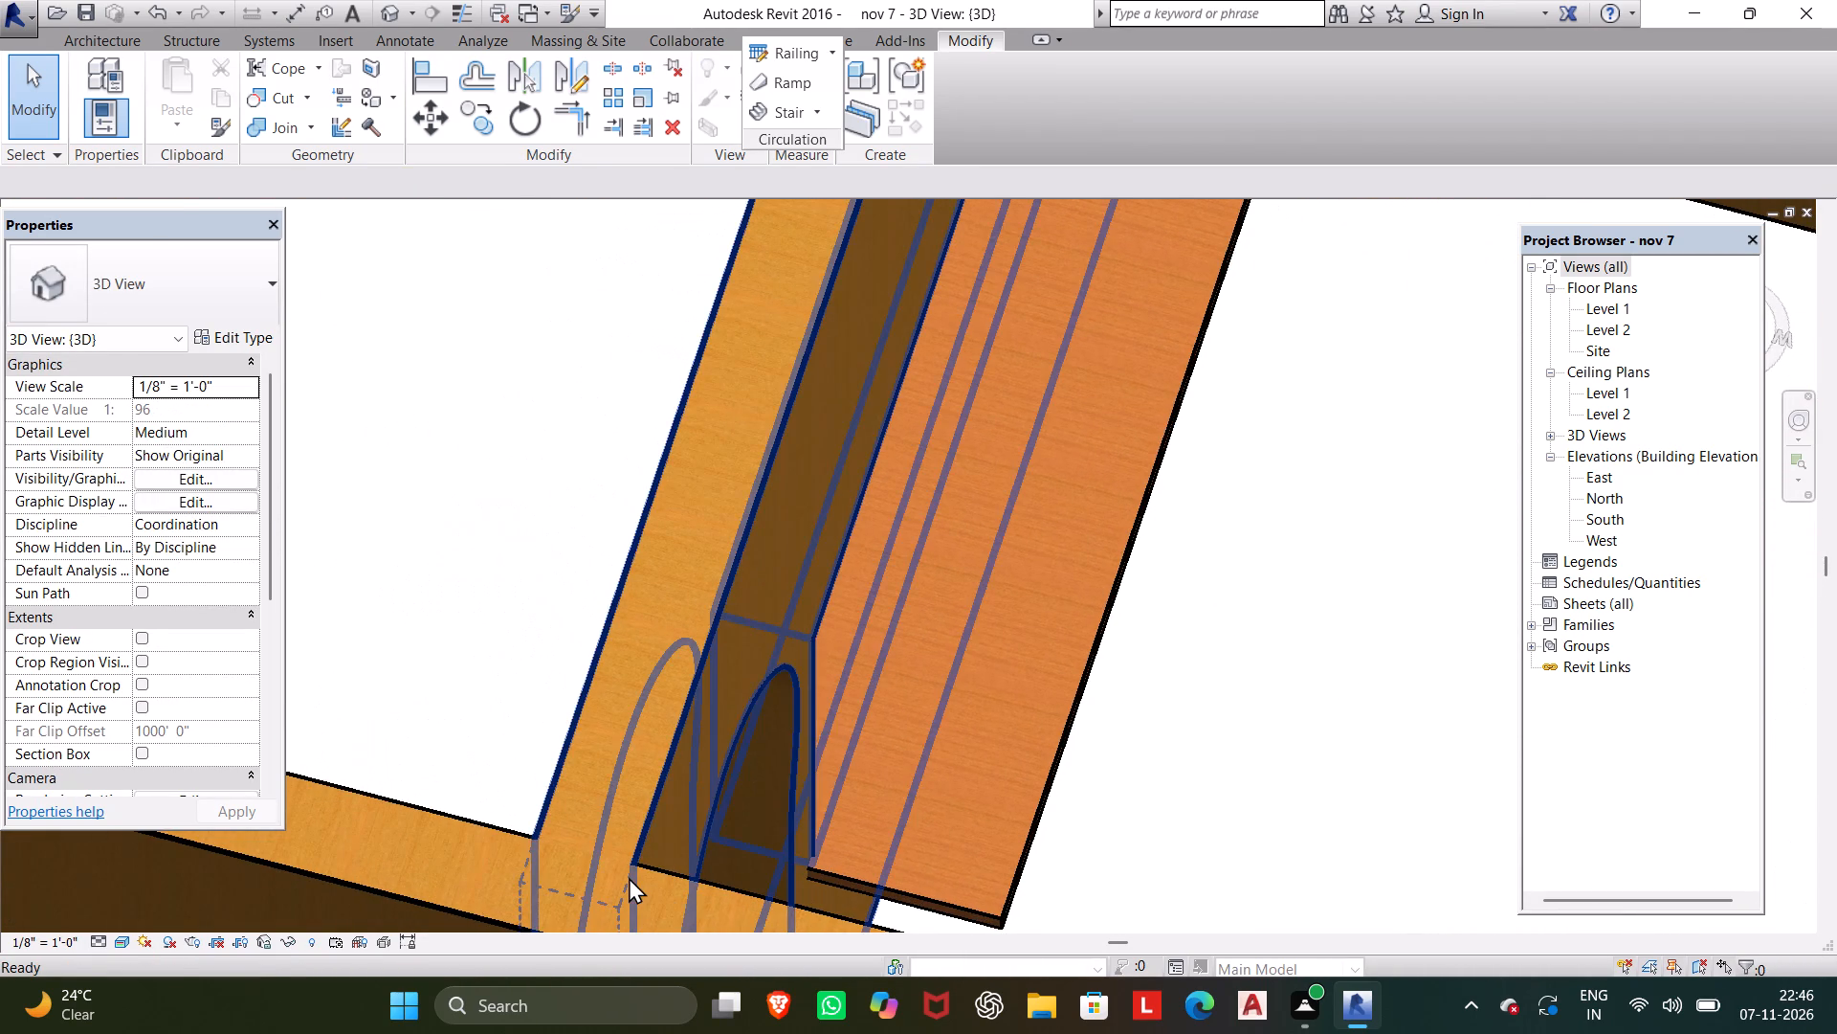
{"action": "middle_click_drag", "start_coordinate": [722, 930], "coordinate": [949, 927], "text": "shift"}
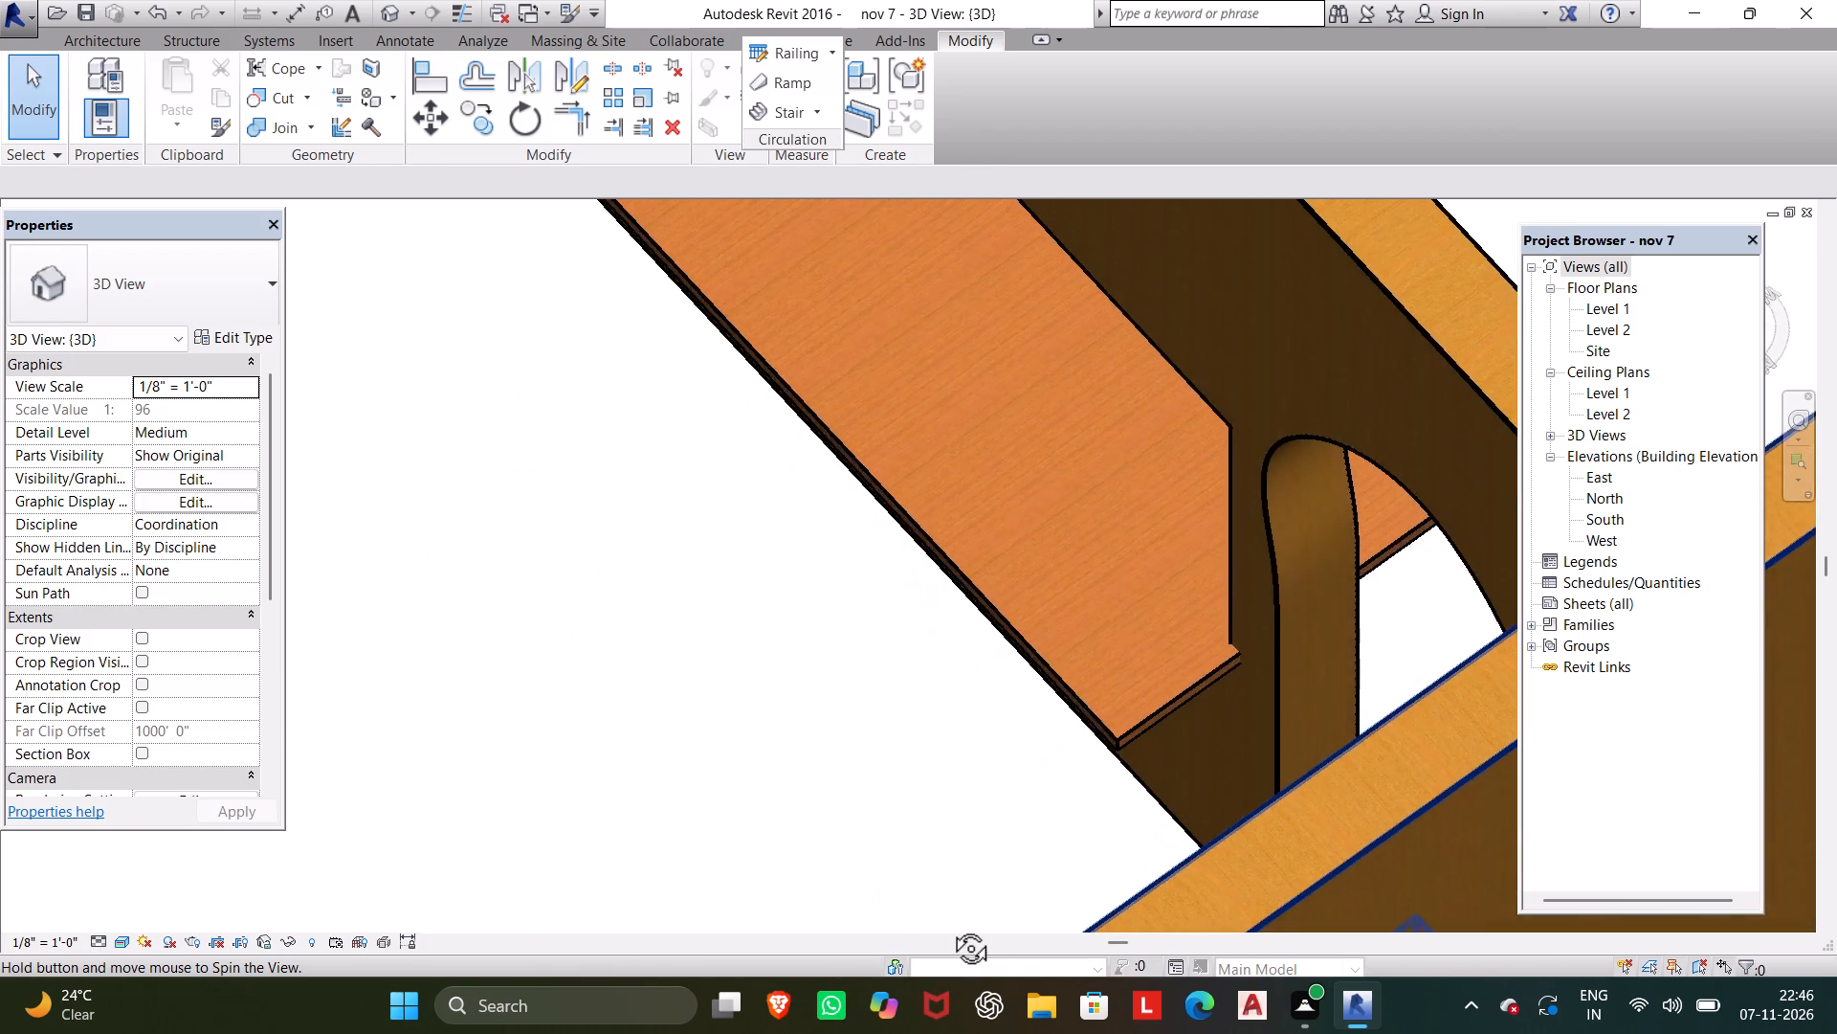
{"action": "middle_click_drag", "start_coordinate": [949, 927], "coordinate": [598, 903], "text": "shift"}
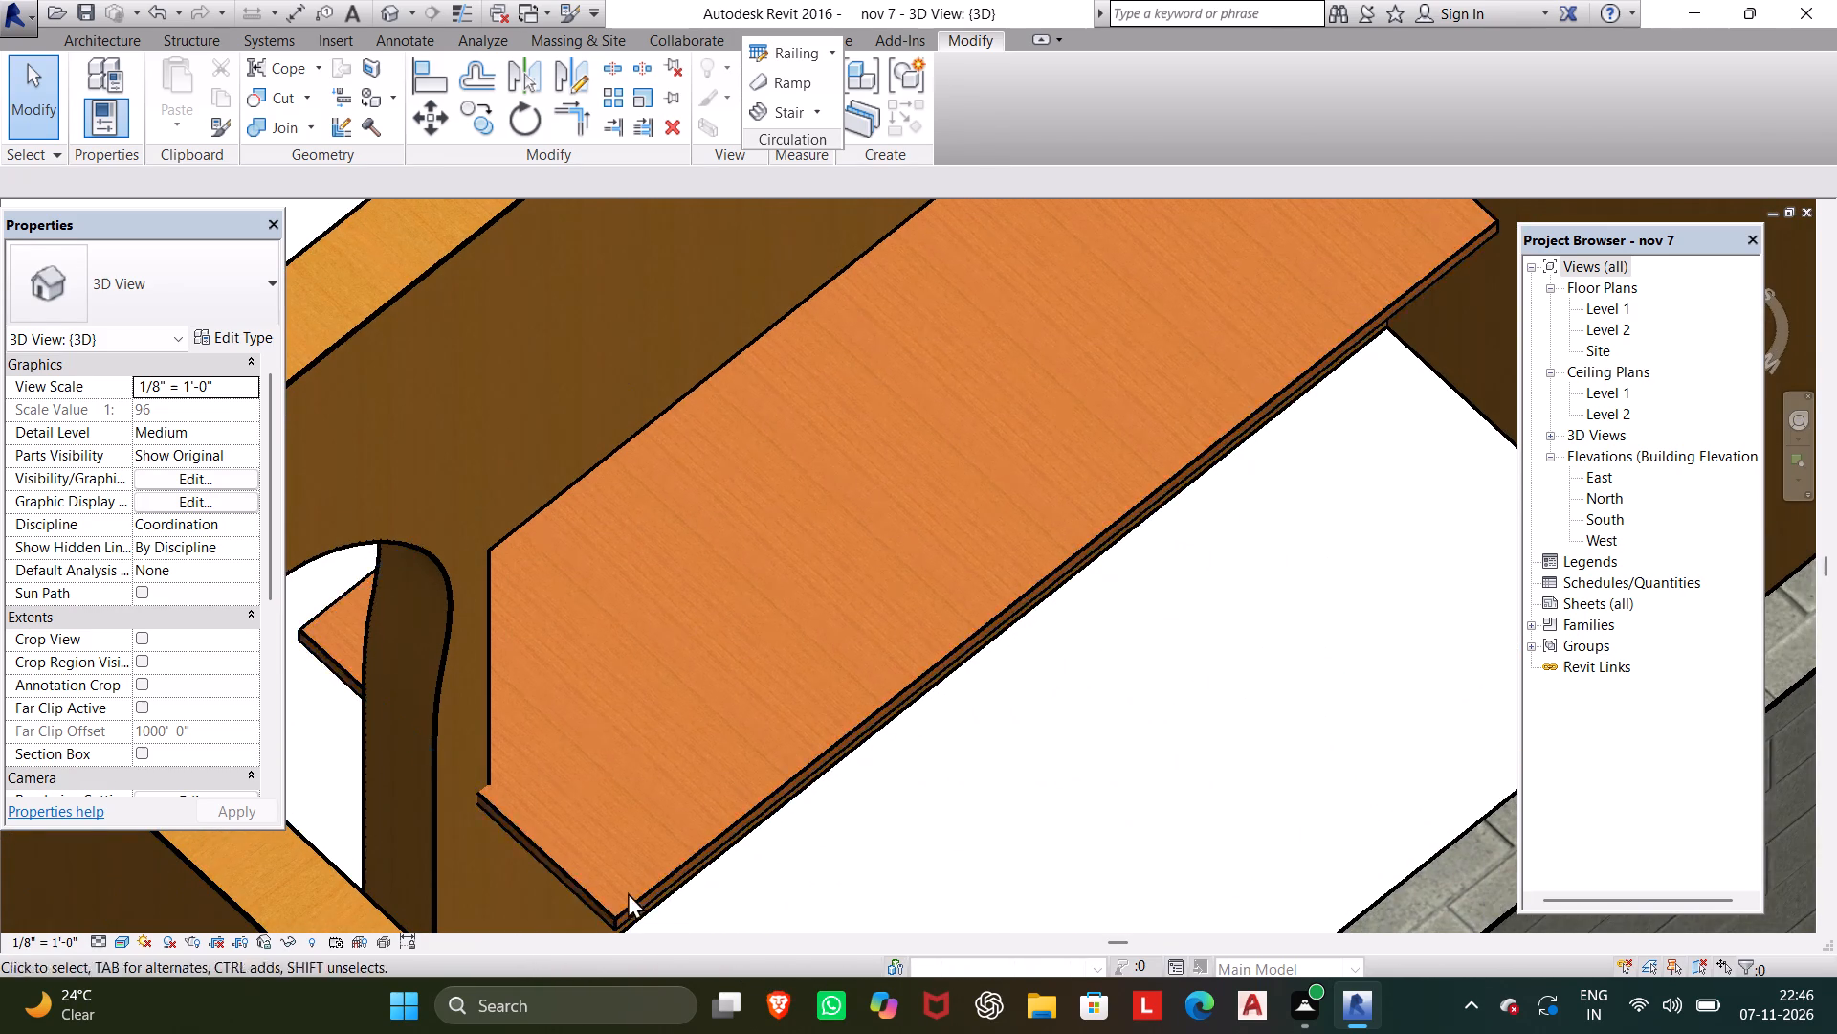
{"action": "left_click", "coordinate": [648, 892]}
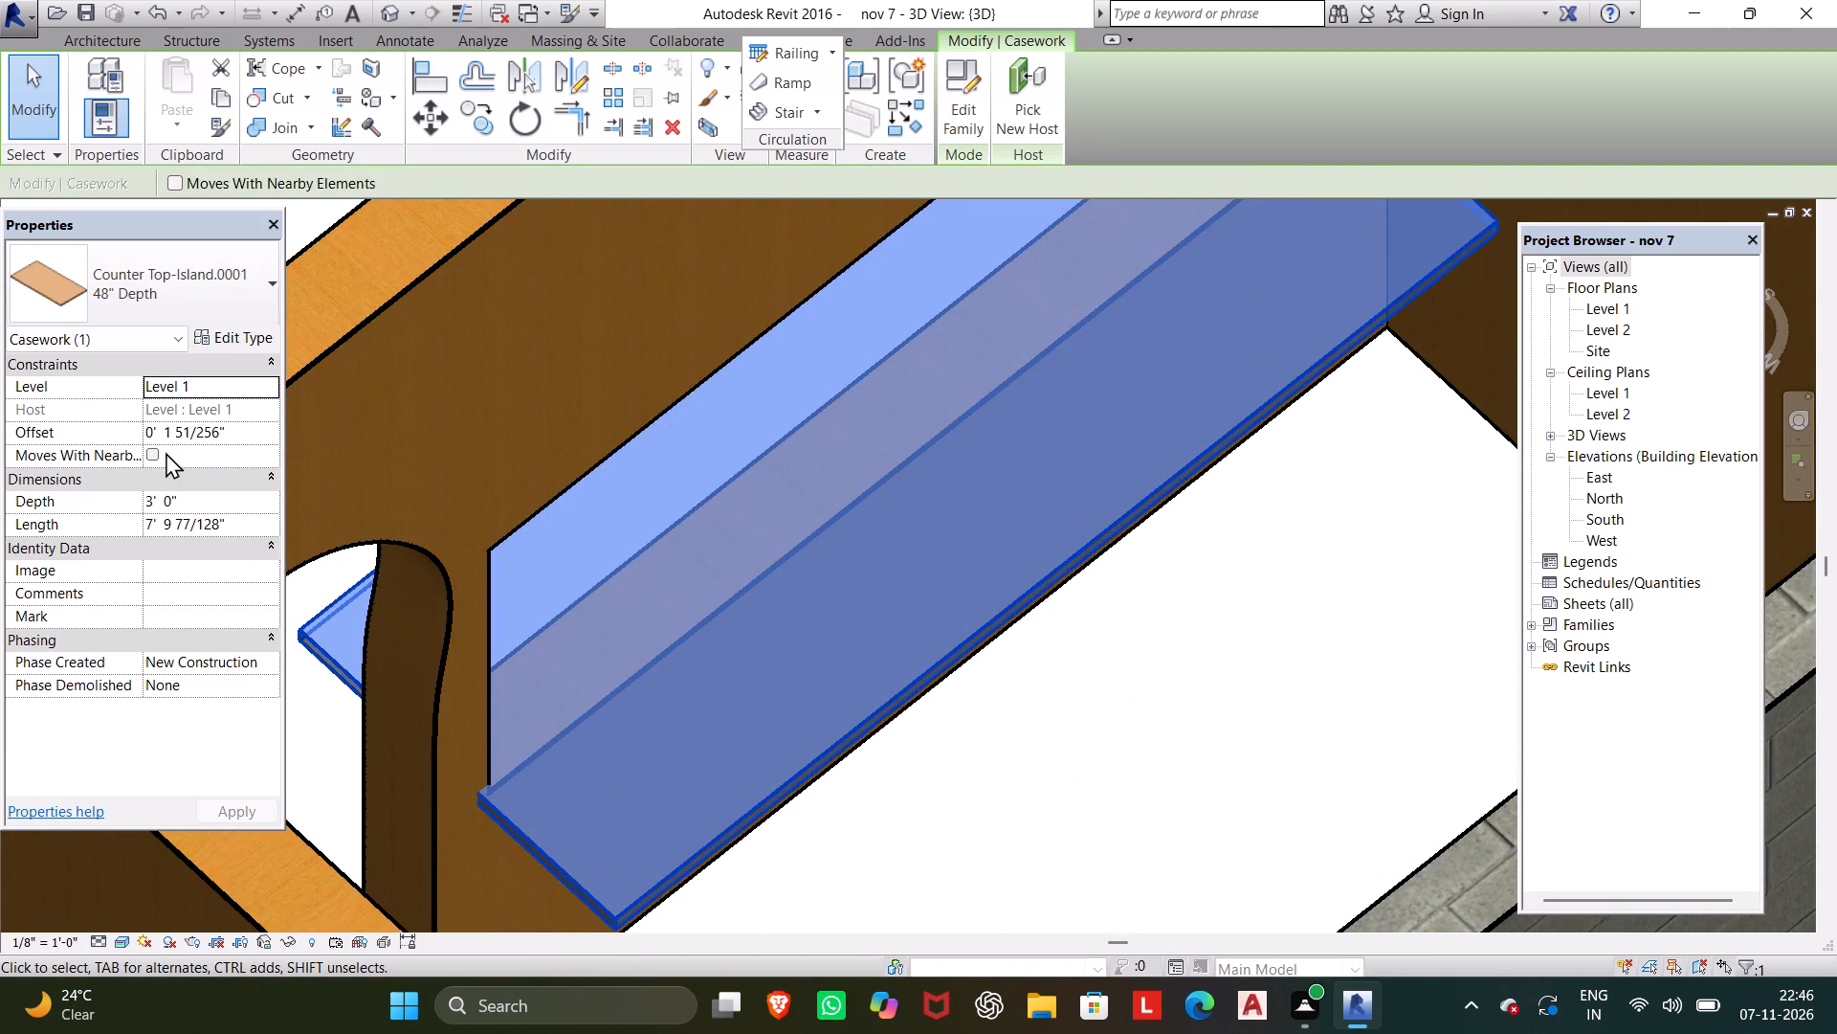
{"action": "left_click", "coordinate": [196, 503]}
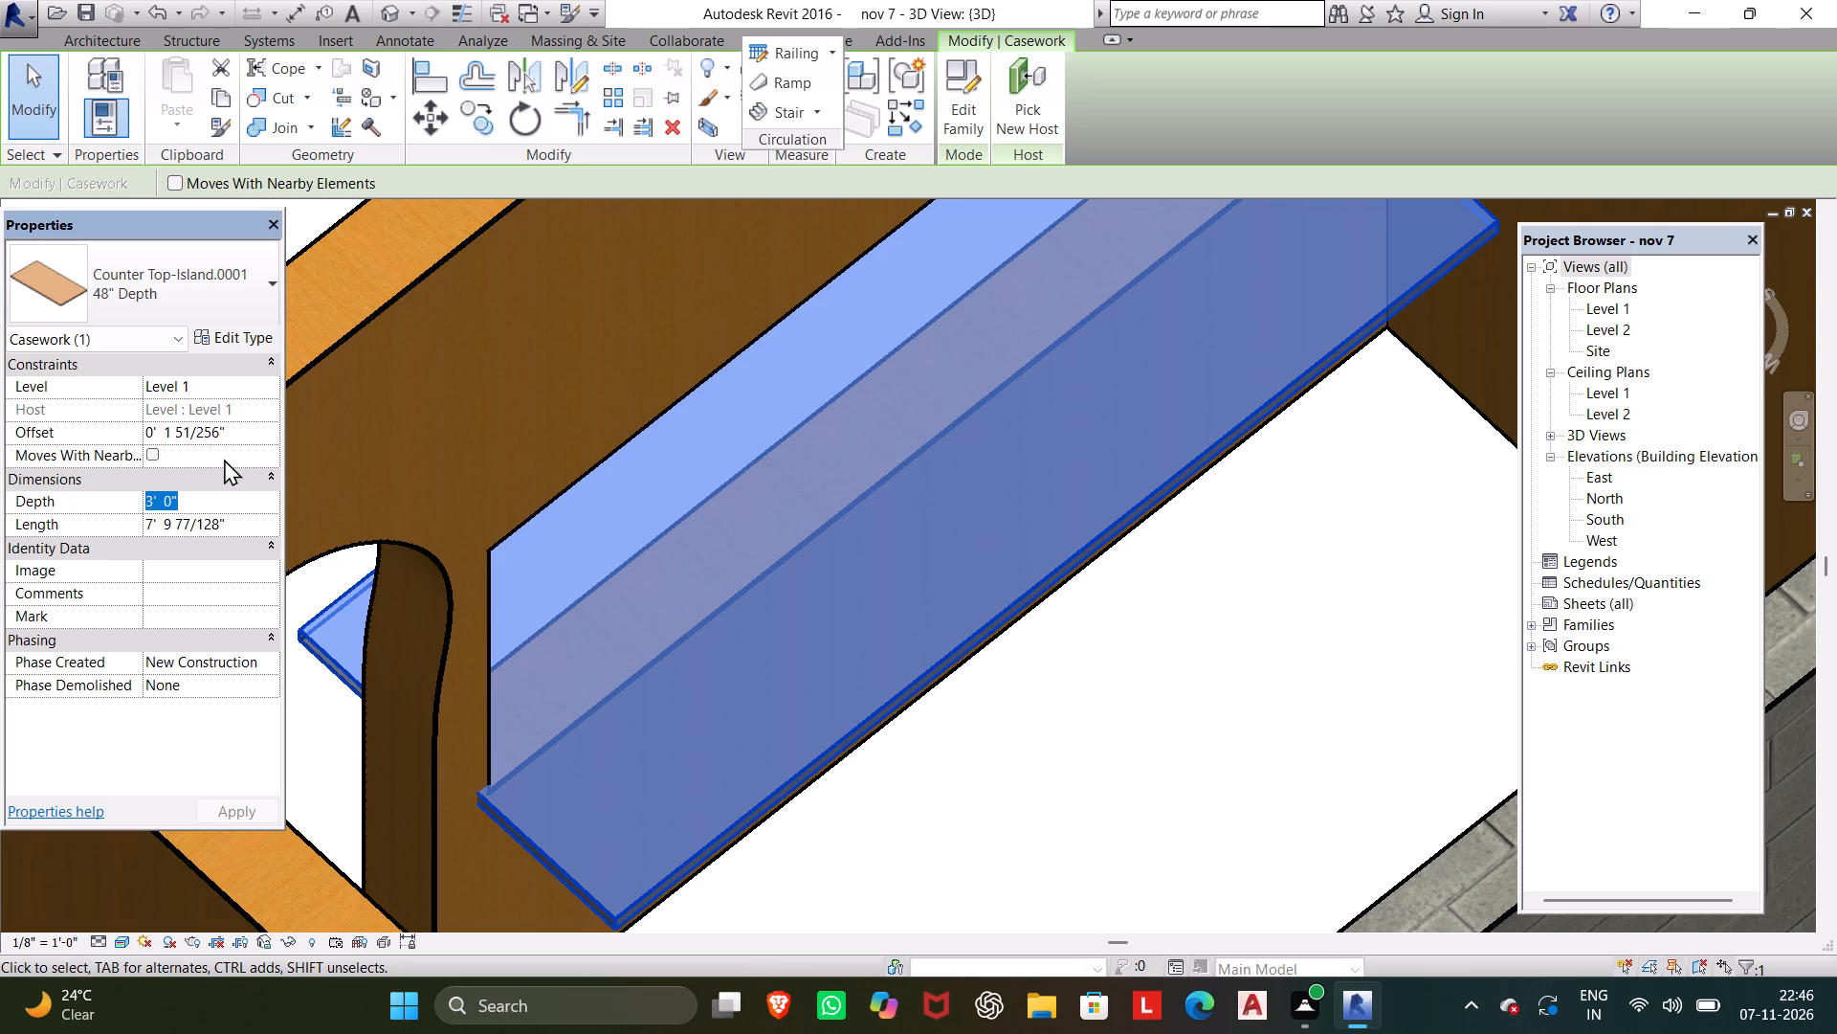
{"action": "key", "text": "2"}
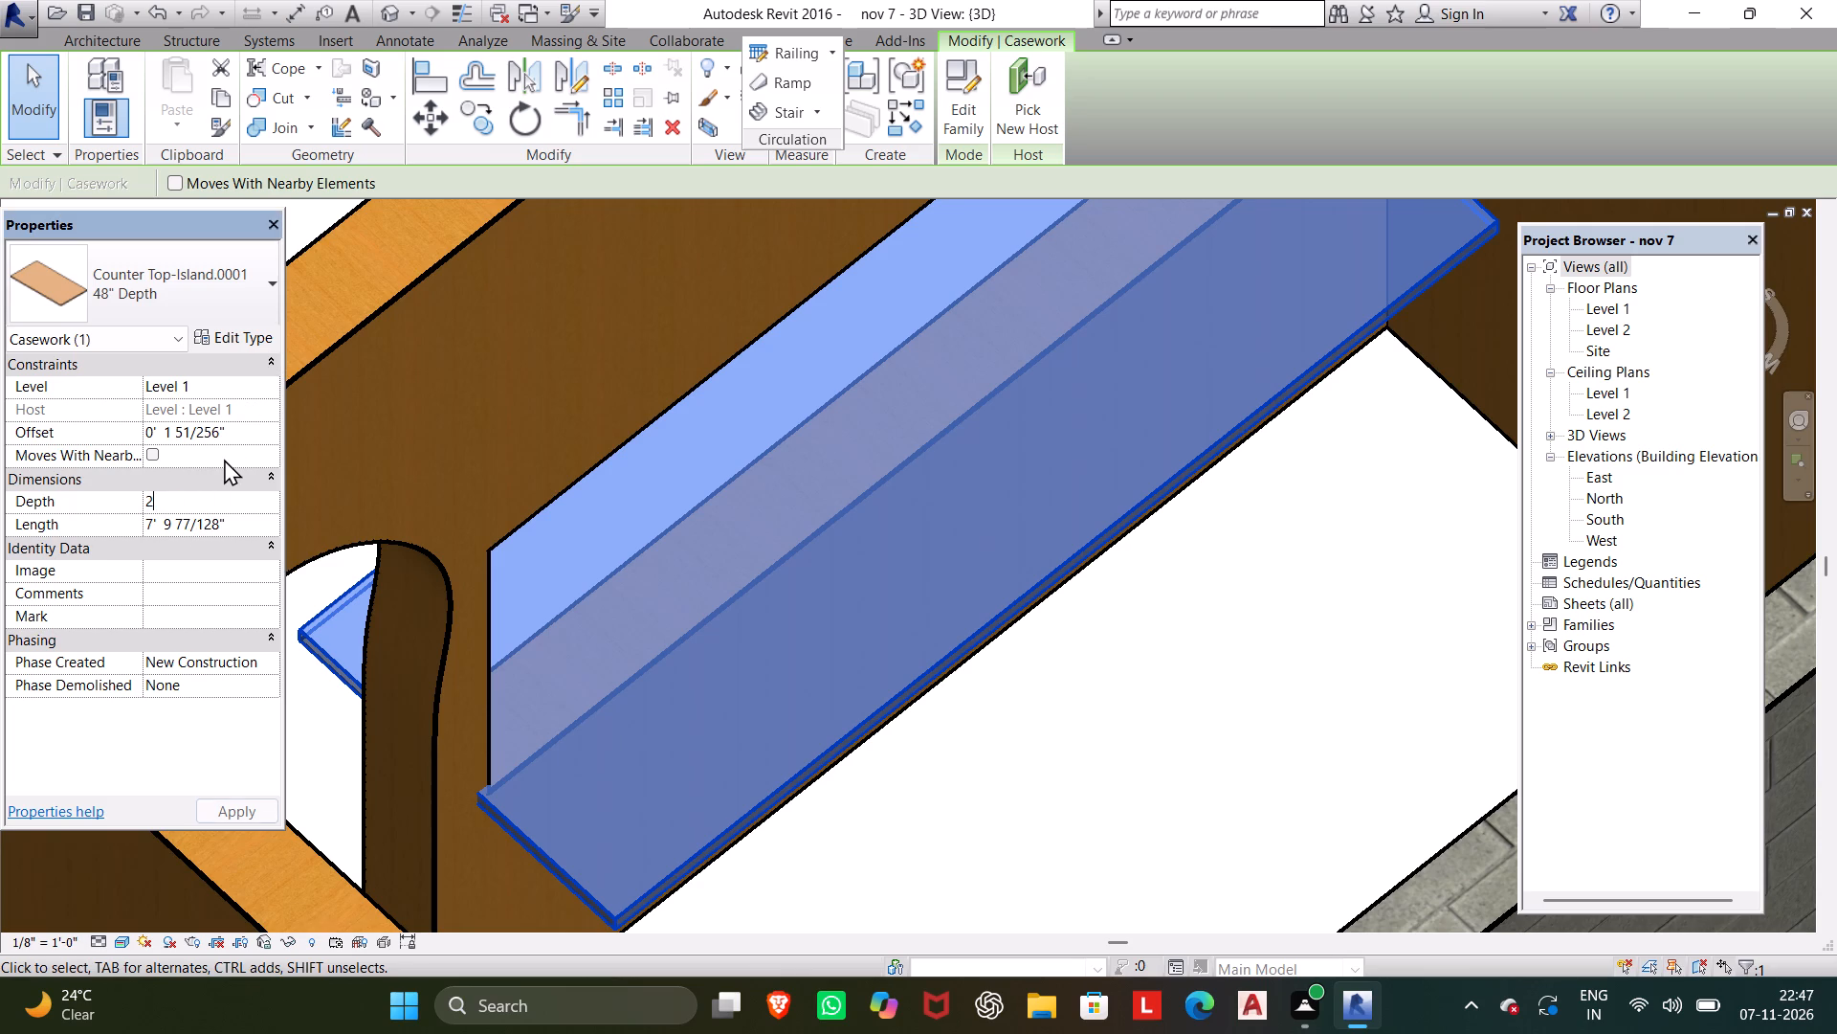
{"action": "key", "text": "apostrophe"}
{"action": "key", "text": "Return"}
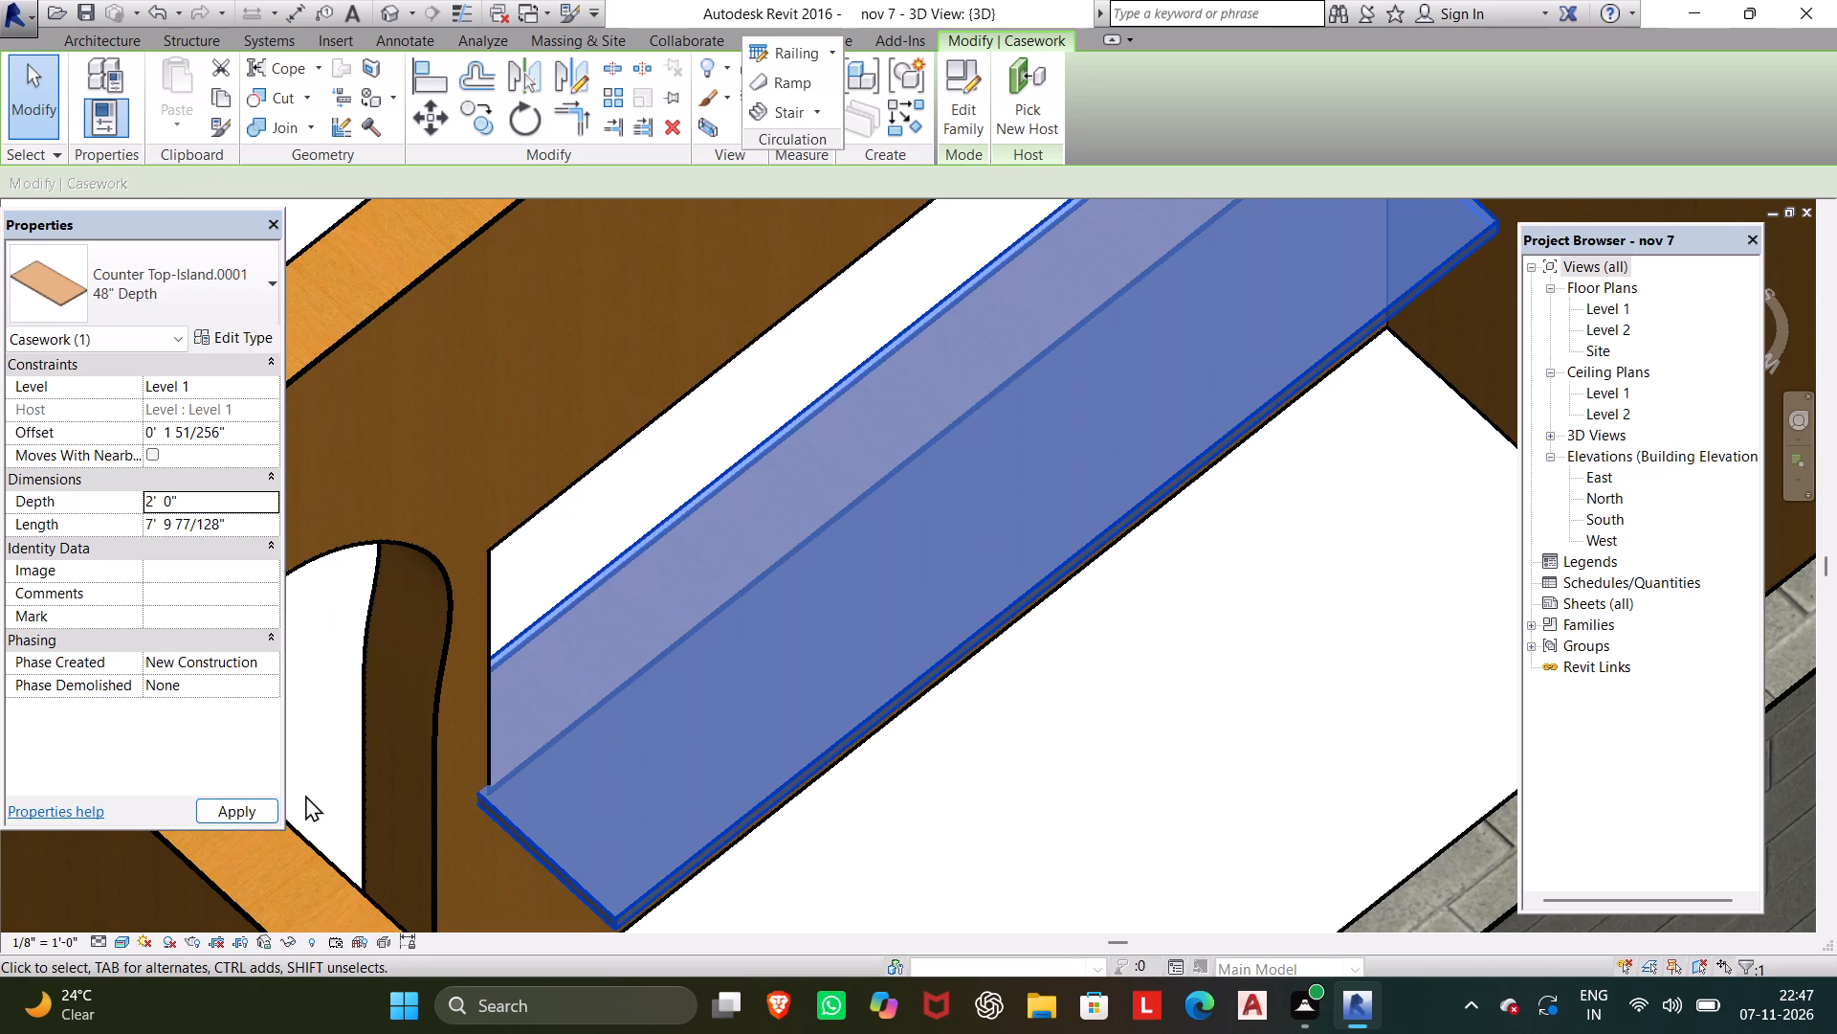
{"action": "left_click", "coordinate": [220, 813]}
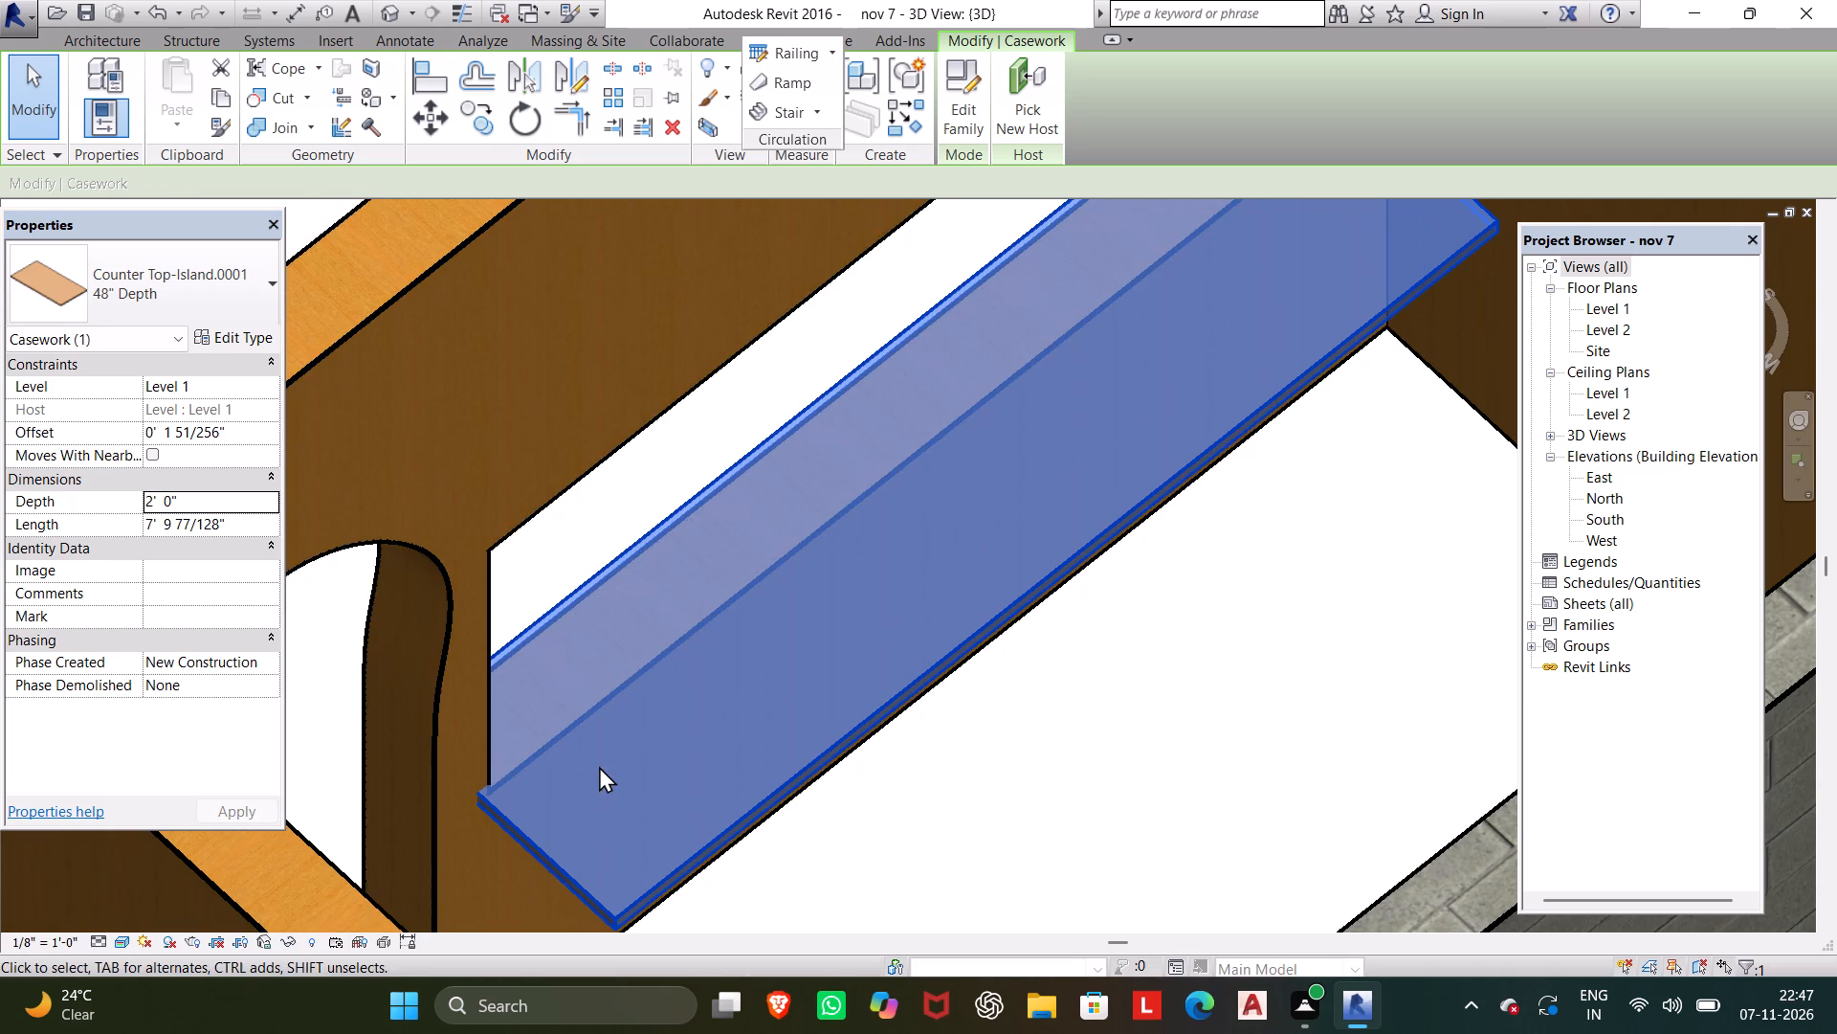
{"action": "key", "text": "Escape"}
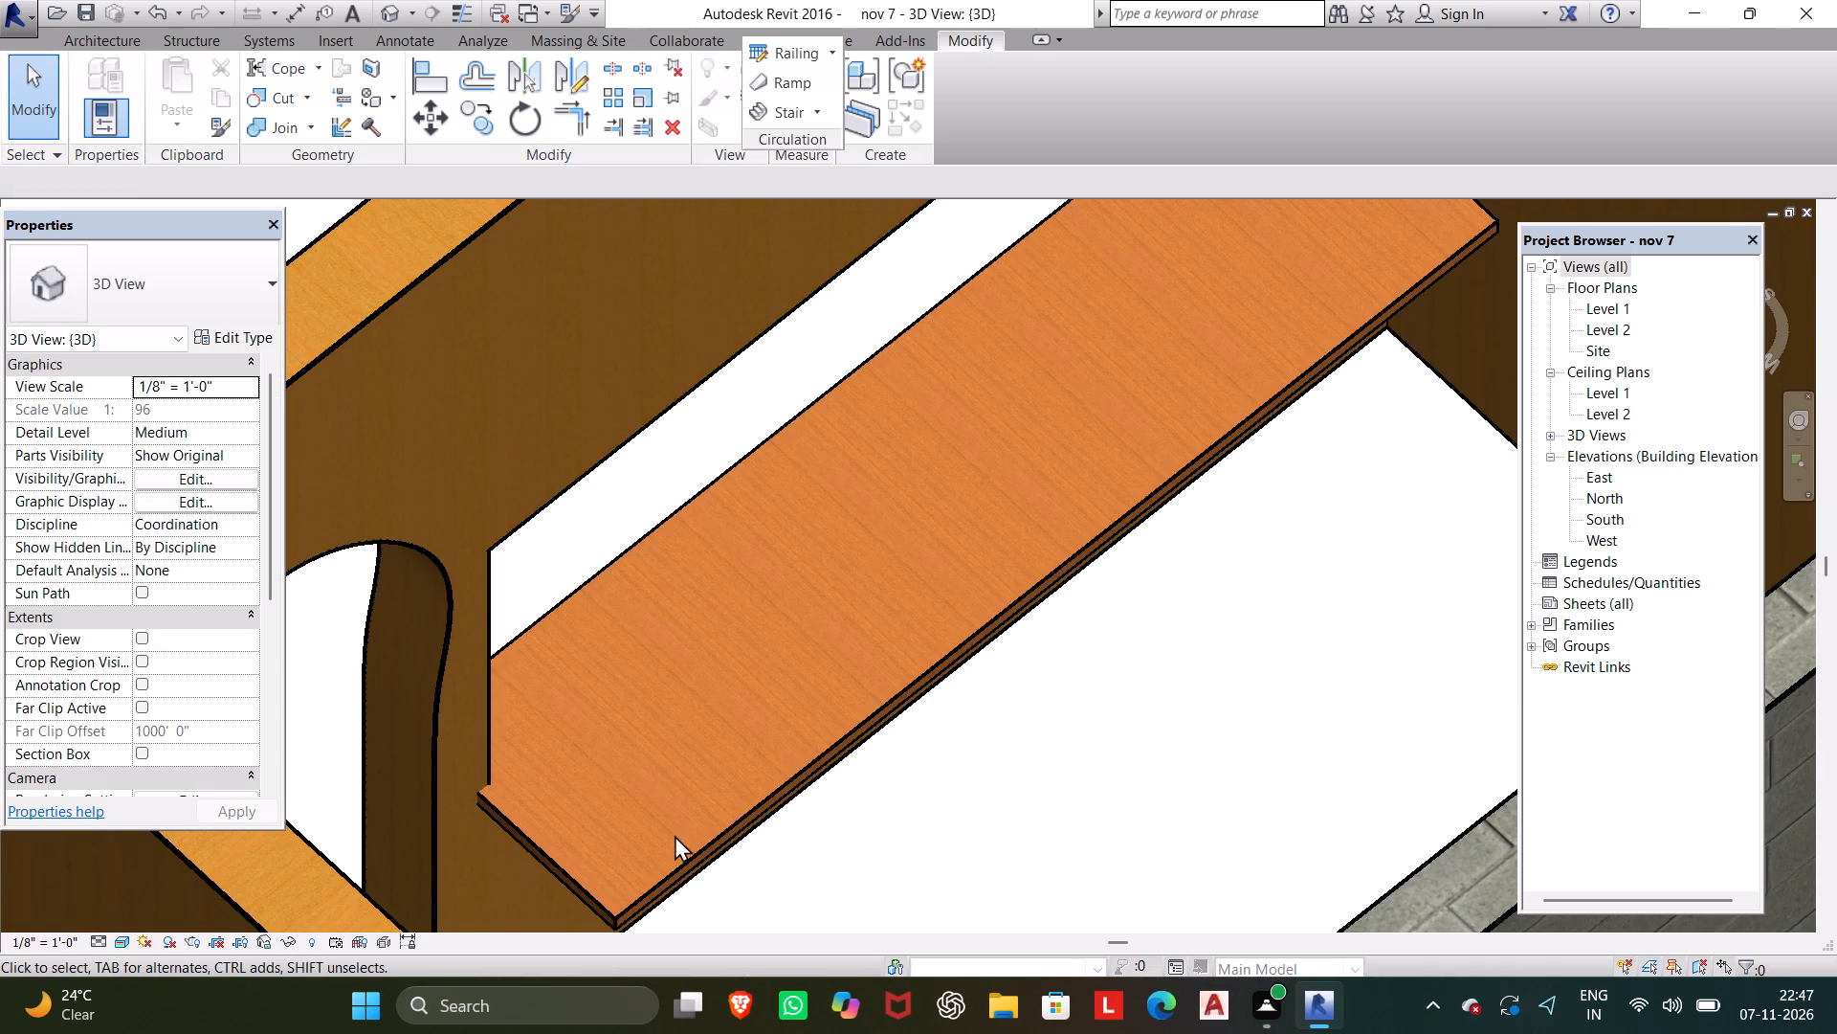
Examine how the island countertop sits in the wall opening beside the arched doorway, from several angles in 3D.
{"action": "middle_click_drag", "start_coordinate": [646, 854], "coordinate": [967, 776], "text": "shift"}
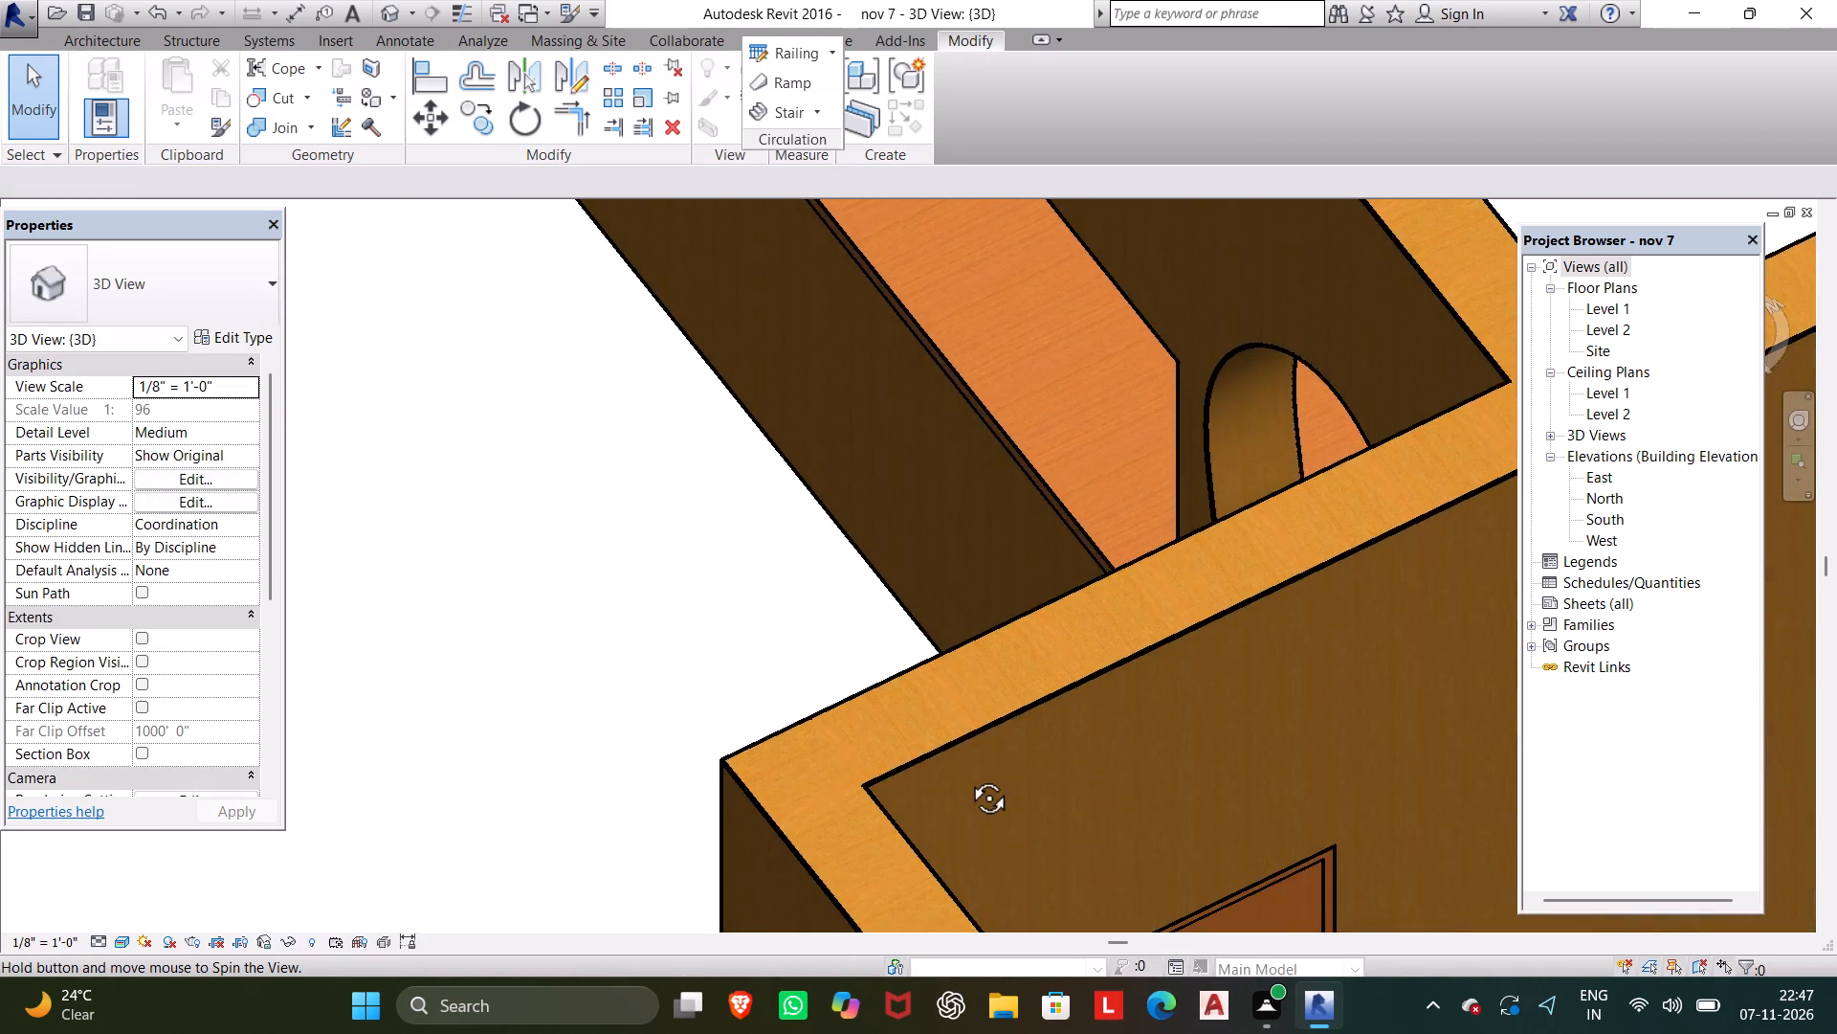
{"action": "middle_click_drag", "start_coordinate": [967, 776], "coordinate": [584, 688], "text": "shift"}
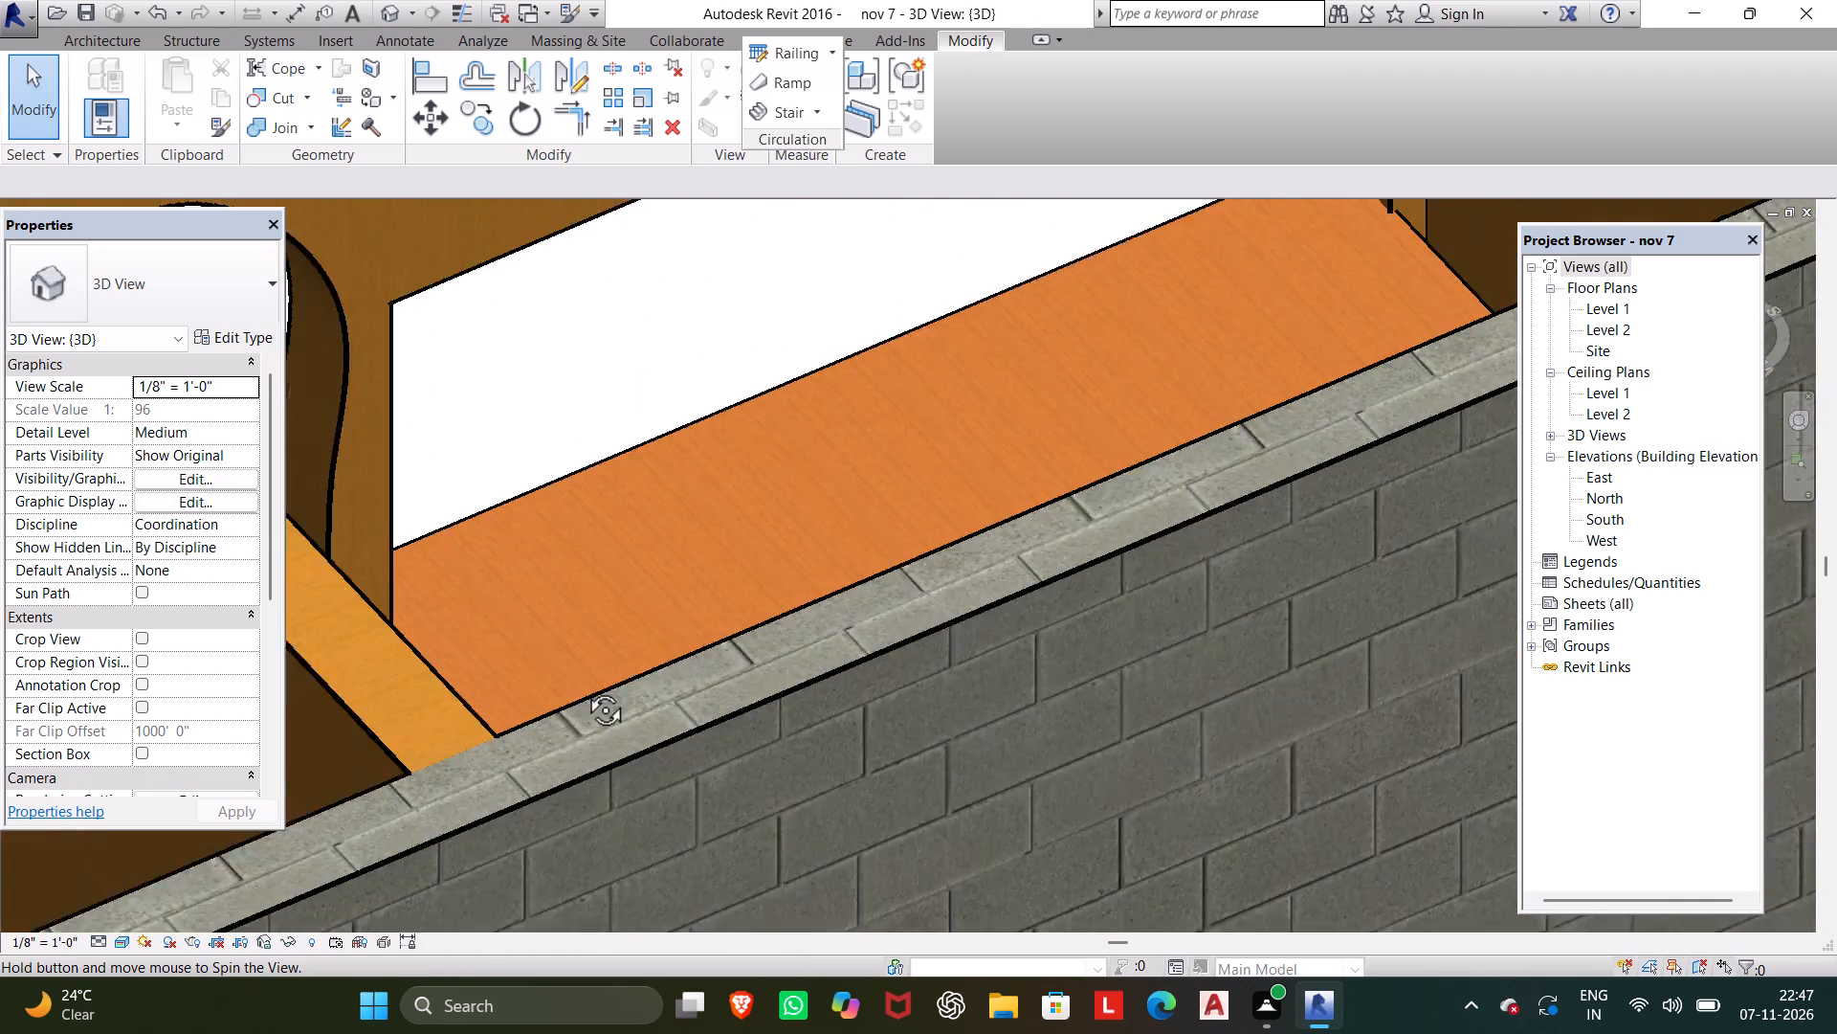
{"action": "middle_click_drag", "start_coordinate": [584, 688], "coordinate": [574, 688], "text": "shift"}
{"action": "middle_click_drag", "start_coordinate": [603, 635], "coordinate": [821, 745]}
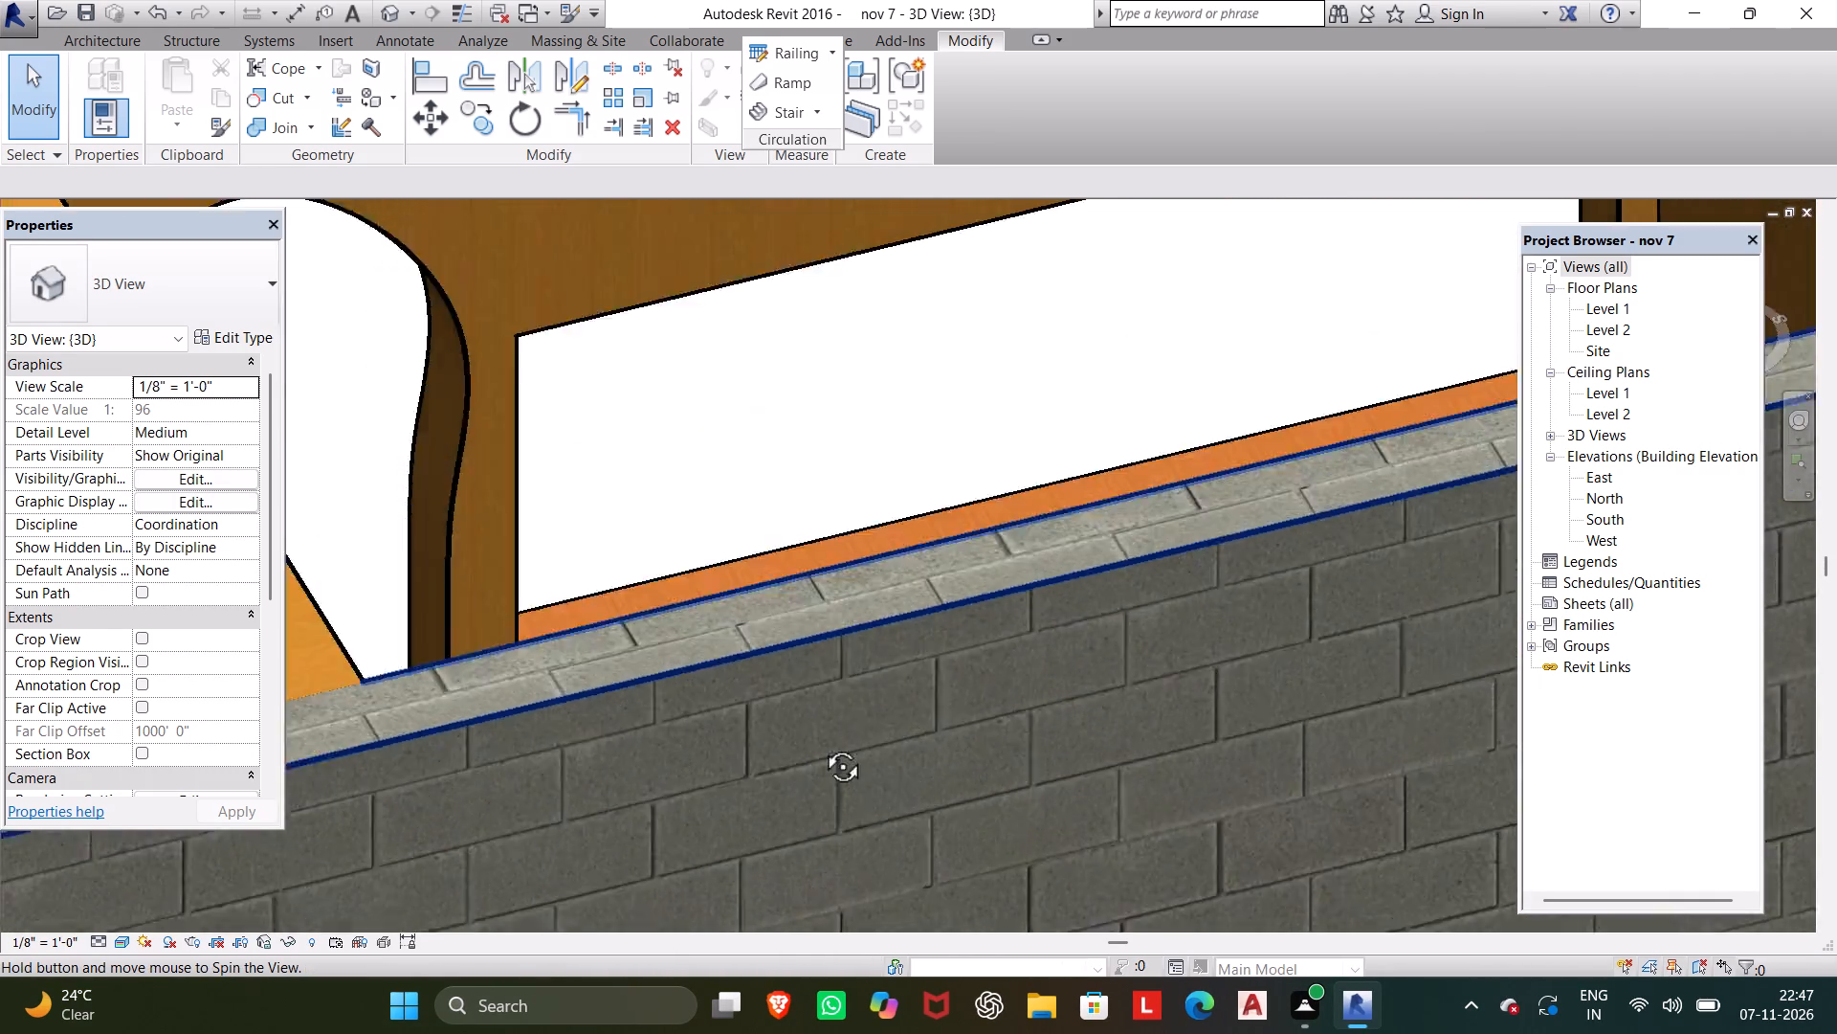
{"action": "middle_click_drag", "start_coordinate": [821, 745], "coordinate": [1197, 790]}
{"action": "scroll", "coordinate": [1197, 790], "scroll_direction": "down", "scroll_amount": 1}
{"action": "middle_click_drag", "start_coordinate": [929, 610], "coordinate": [901, 536]}
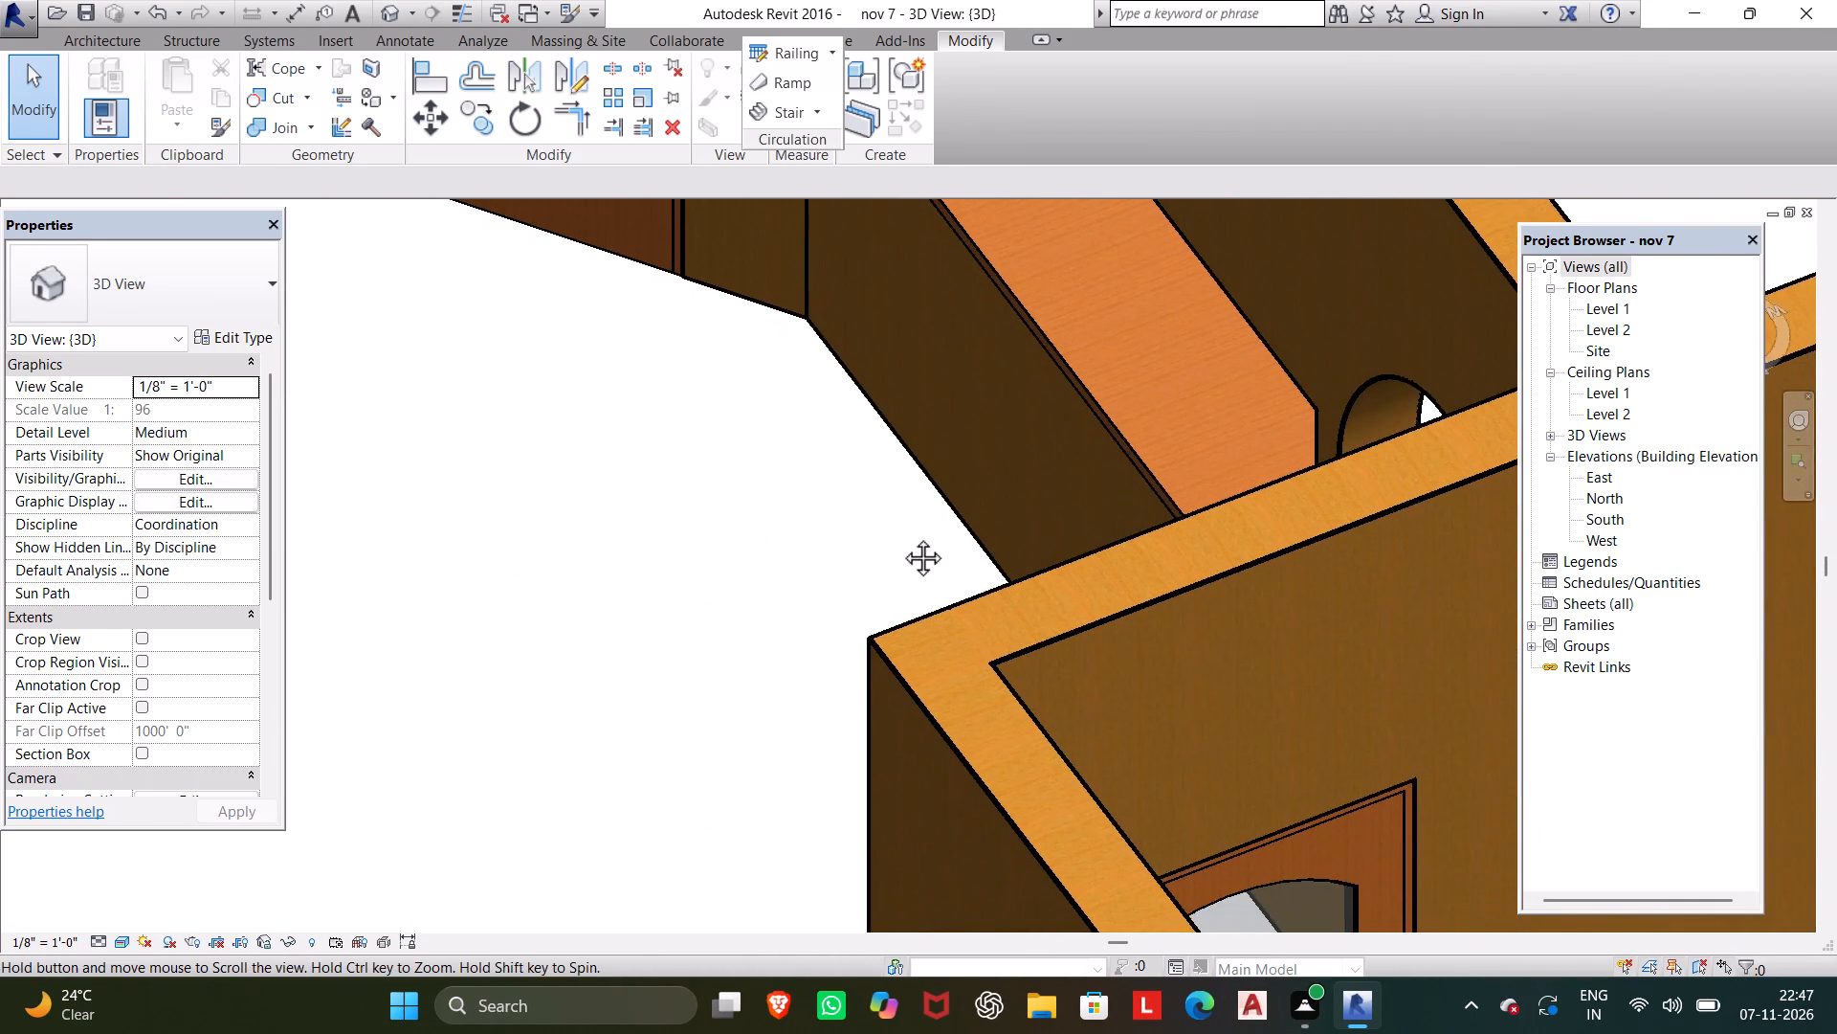
{"action": "middle_click_drag", "start_coordinate": [901, 536], "coordinate": [776, 671]}
{"action": "key", "text": "Escape"}
{"action": "key", "text": "Escape"}
{"action": "key", "text": "Escape"}
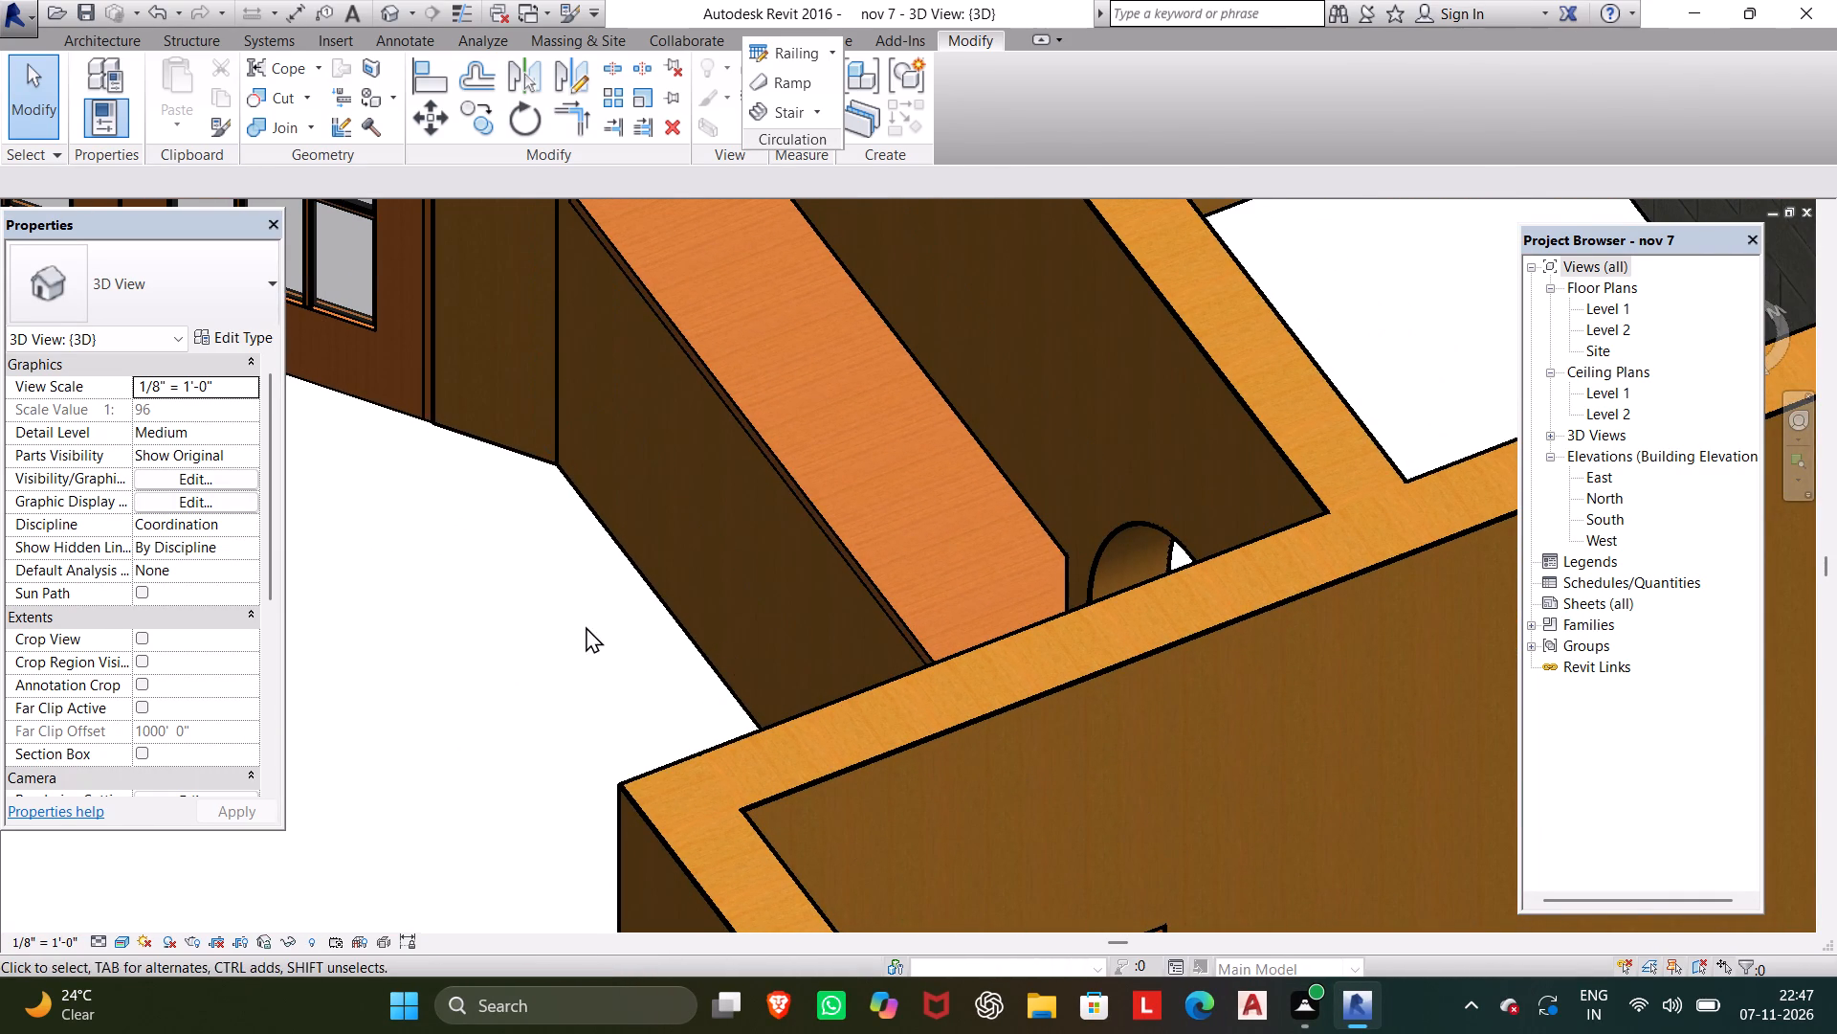
{"action": "key", "text": "Escape"}
{"action": "key", "text": "Escape"}
{"action": "middle_click_drag", "start_coordinate": [581, 628], "coordinate": [617, 615]}
{"action": "scroll", "coordinate": [736, 679], "scroll_direction": "down", "scroll_amount": 1}
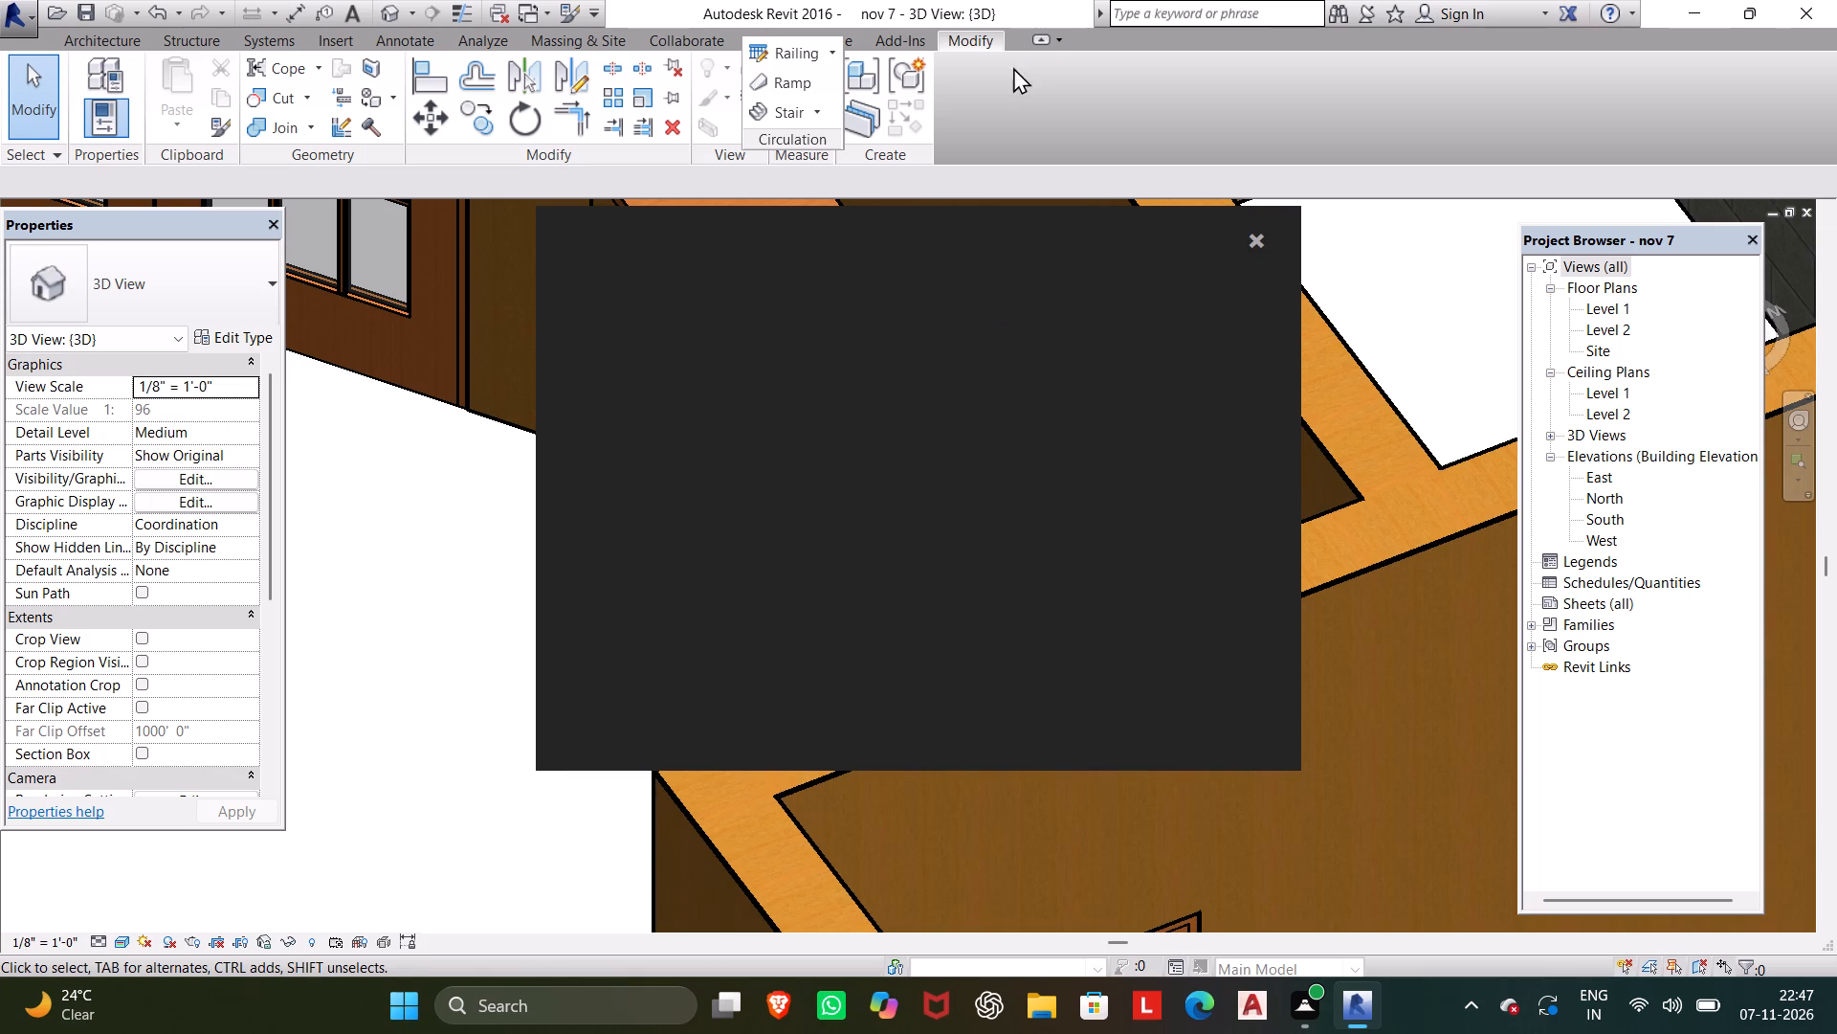
Dismiss the pop-up and examine the countertop from both sides of its wall together with the surrounding rooms.
{"action": "left_click", "coordinate": [1259, 239]}
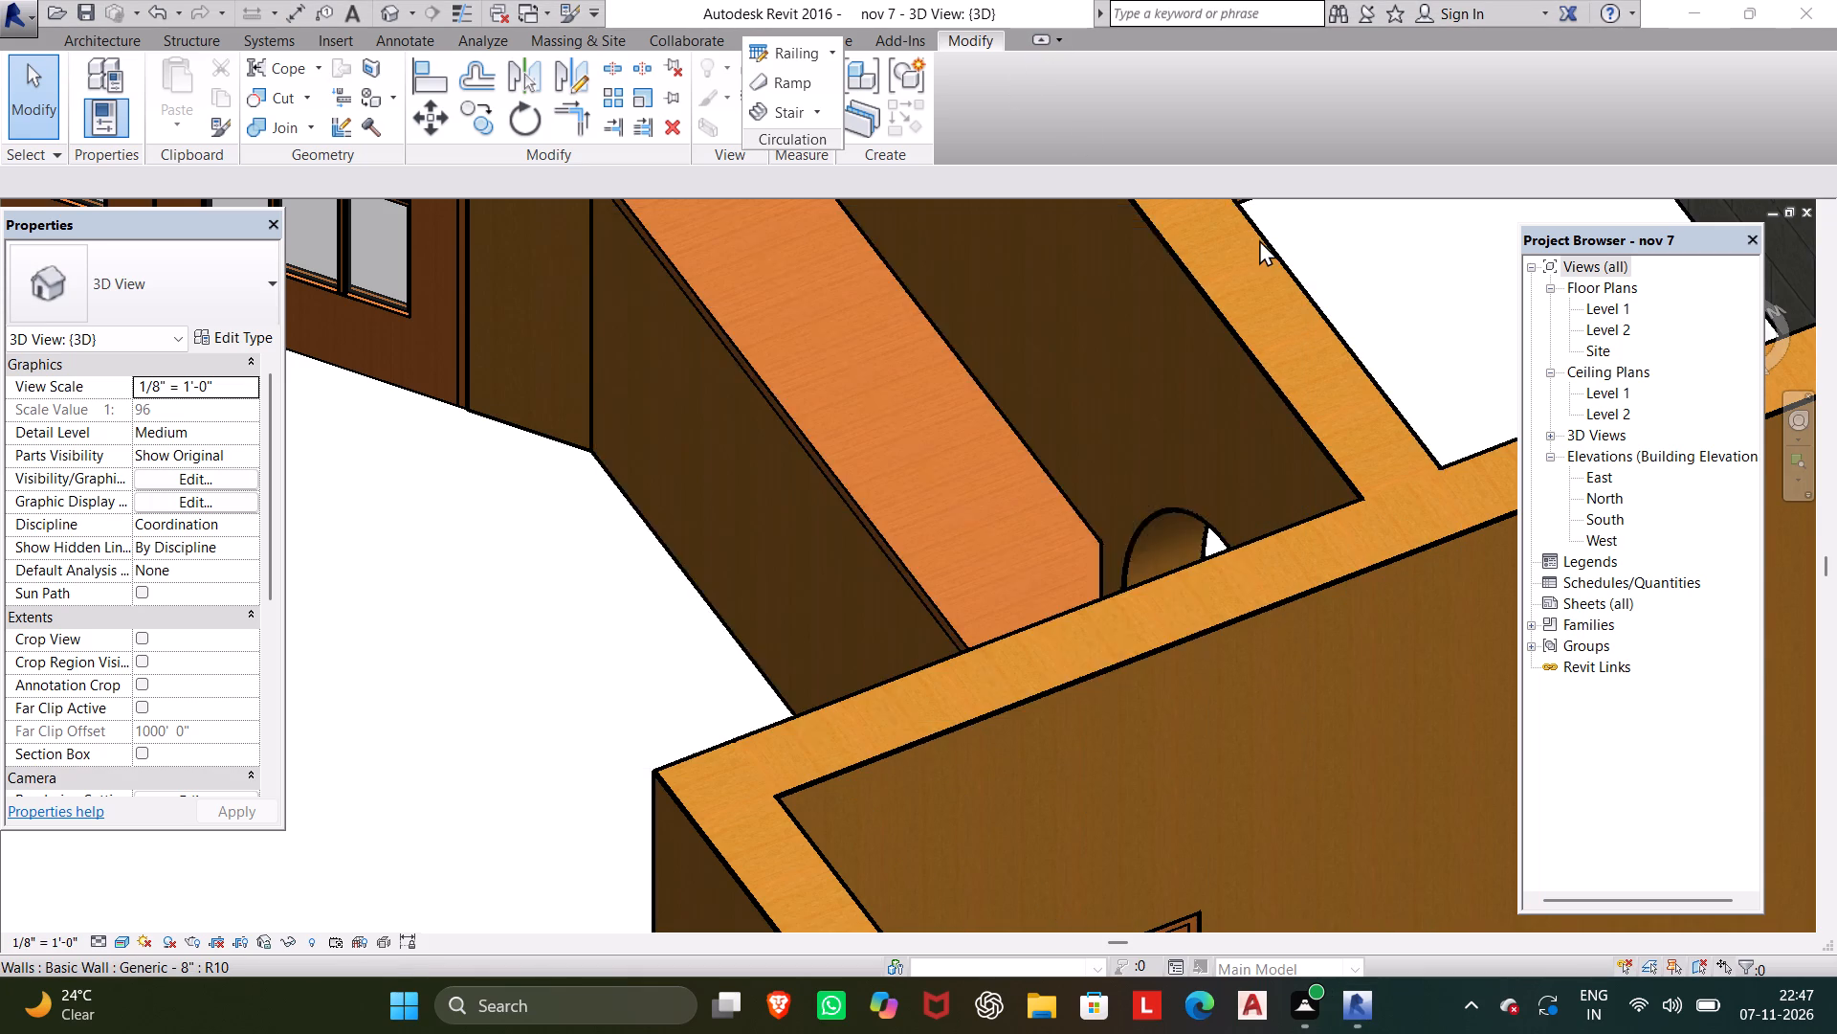
{"action": "scroll", "coordinate": [1181, 429], "scroll_direction": "down", "scroll_amount": 1, "text": "shift"}
{"action": "middle_click_drag", "start_coordinate": [1181, 429], "coordinate": [1097, 462], "text": "shift"}
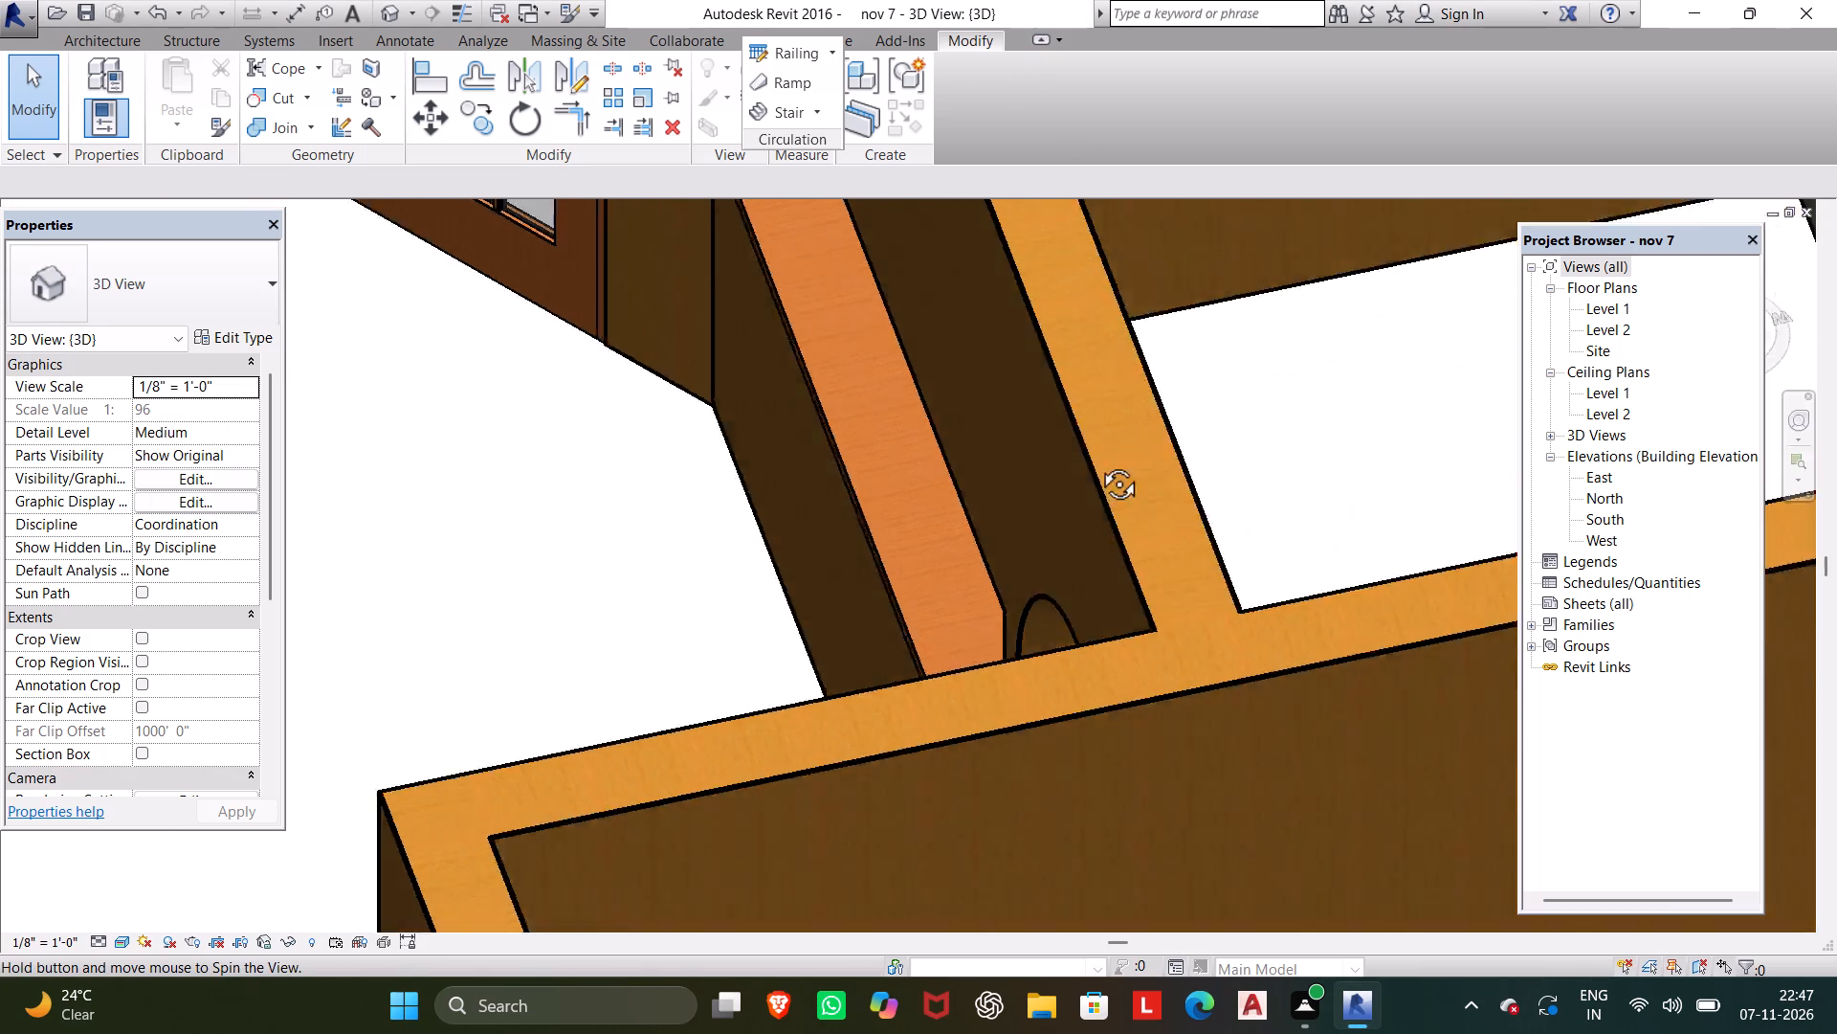
{"action": "middle_click_drag", "start_coordinate": [1097, 462], "coordinate": [1102, 475], "text": "shift"}
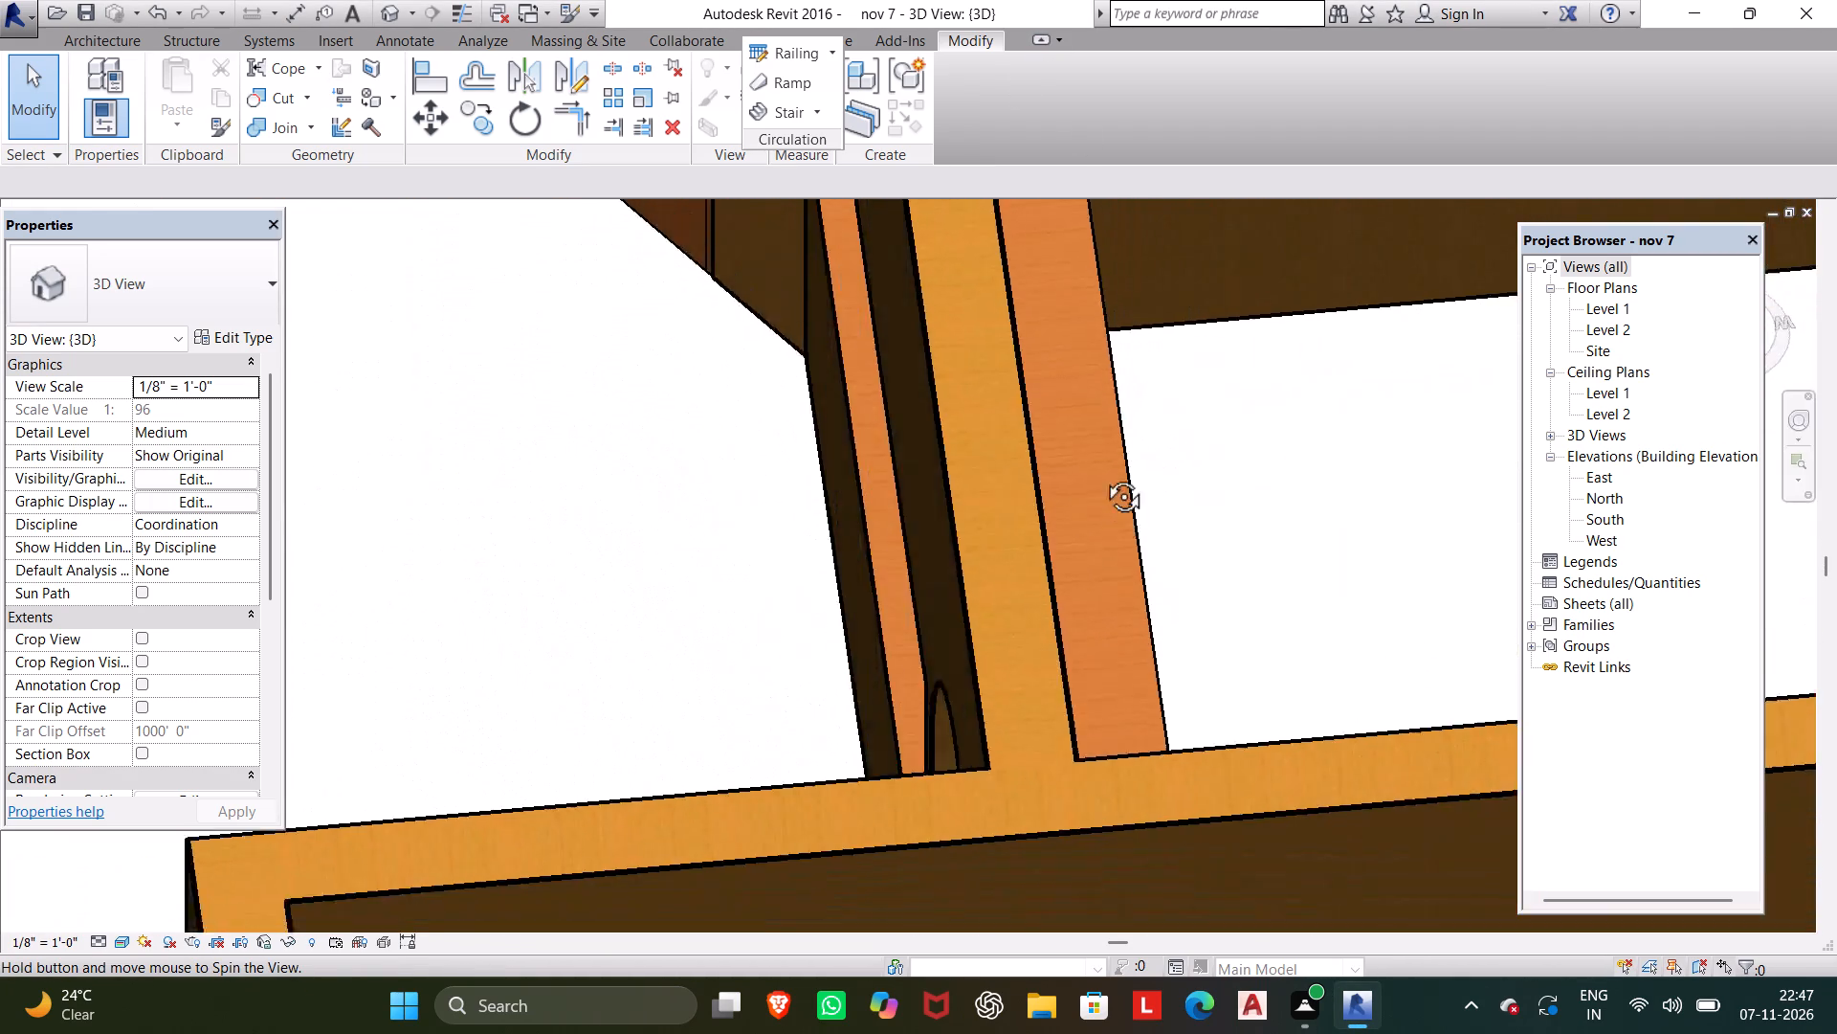
{"action": "middle_click_drag", "start_coordinate": [1102, 475], "coordinate": [1398, 211], "text": "shift"}
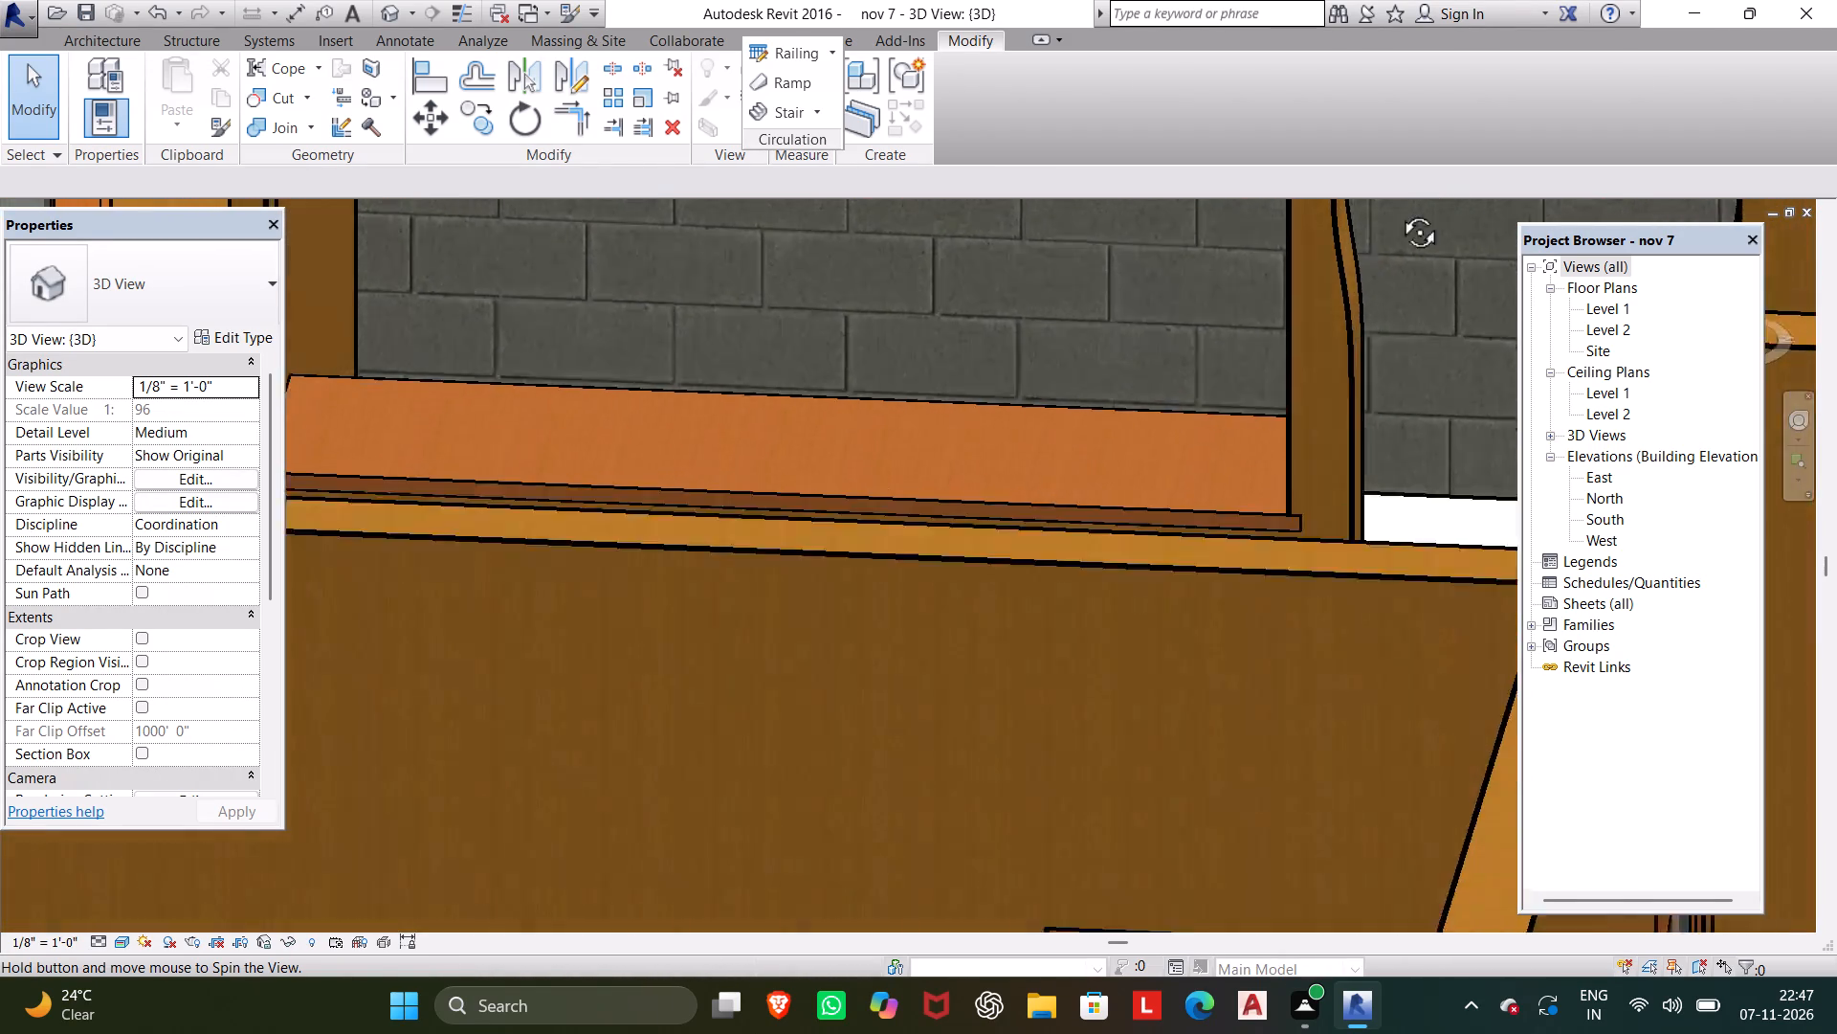
{"action": "middle_click_drag", "start_coordinate": [1398, 211], "coordinate": [1383, 263], "text": "shift"}
{"action": "scroll", "coordinate": [1383, 264], "scroll_direction": "down", "scroll_amount": 5}
{"action": "middle_click_drag", "start_coordinate": [1378, 281], "coordinate": [1334, 328]}
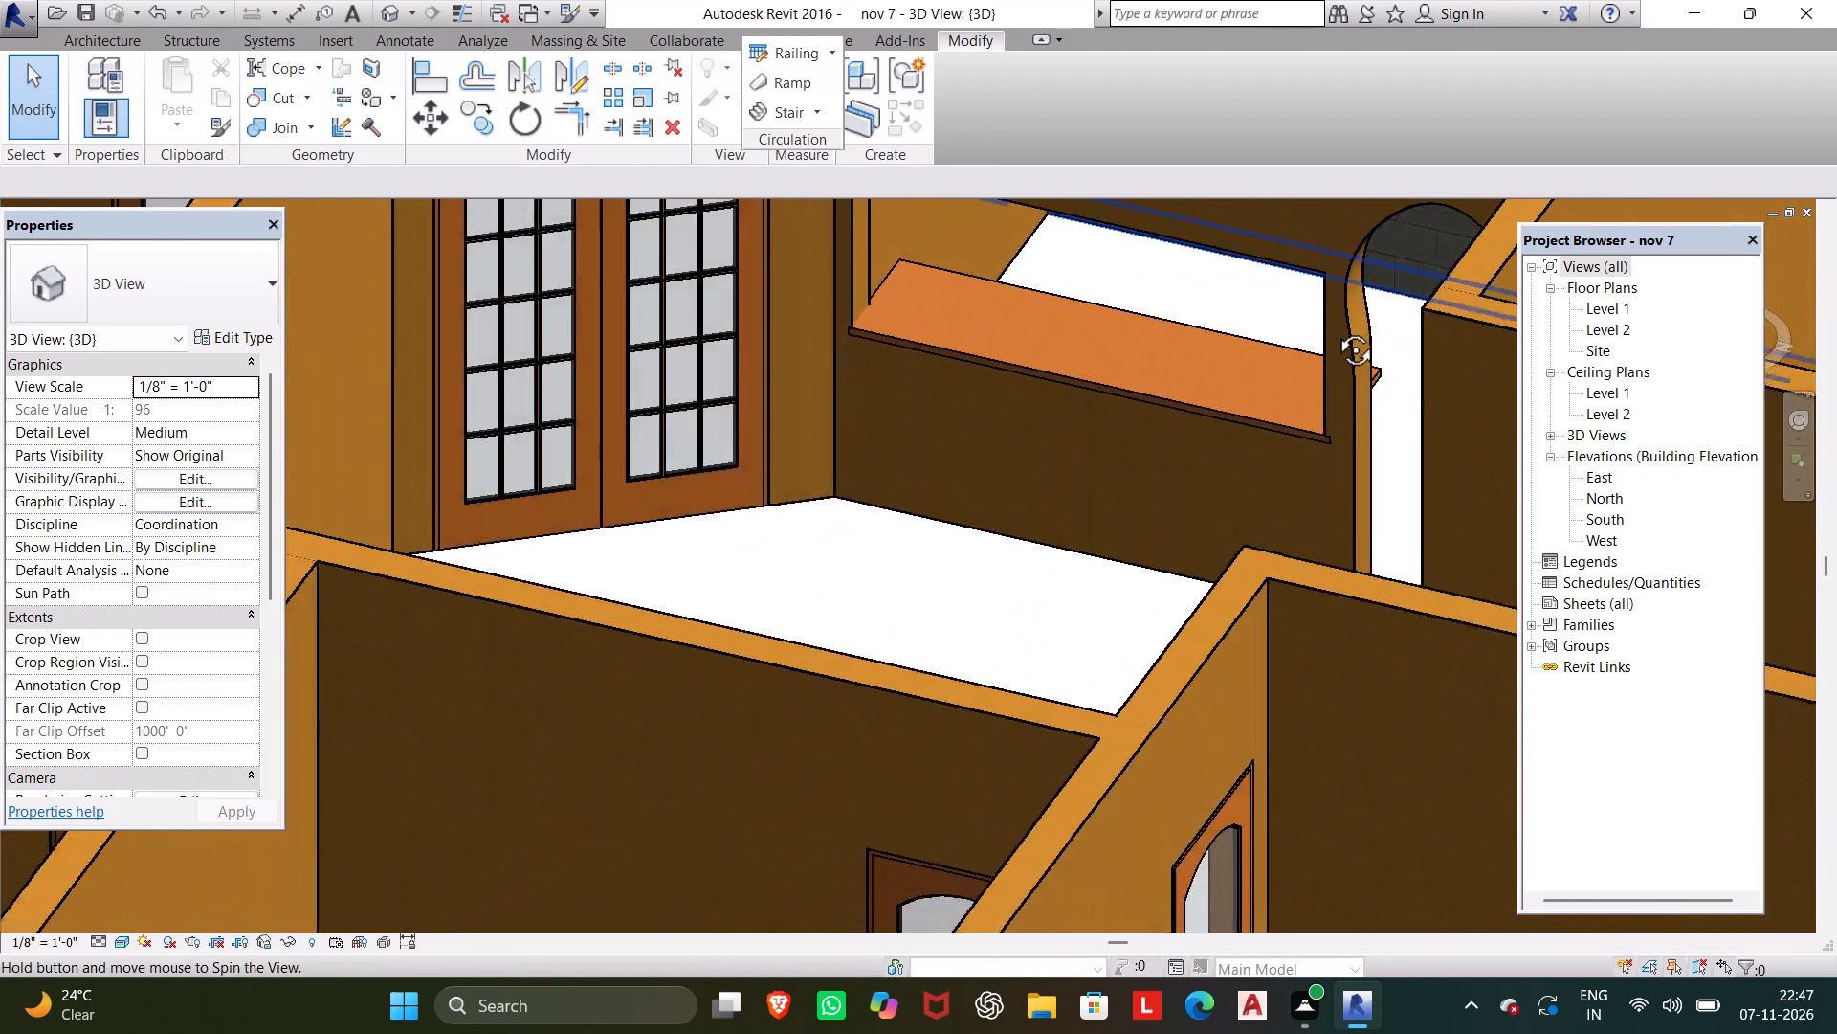
{"action": "middle_click_drag", "start_coordinate": [1334, 328], "coordinate": [1172, 552]}
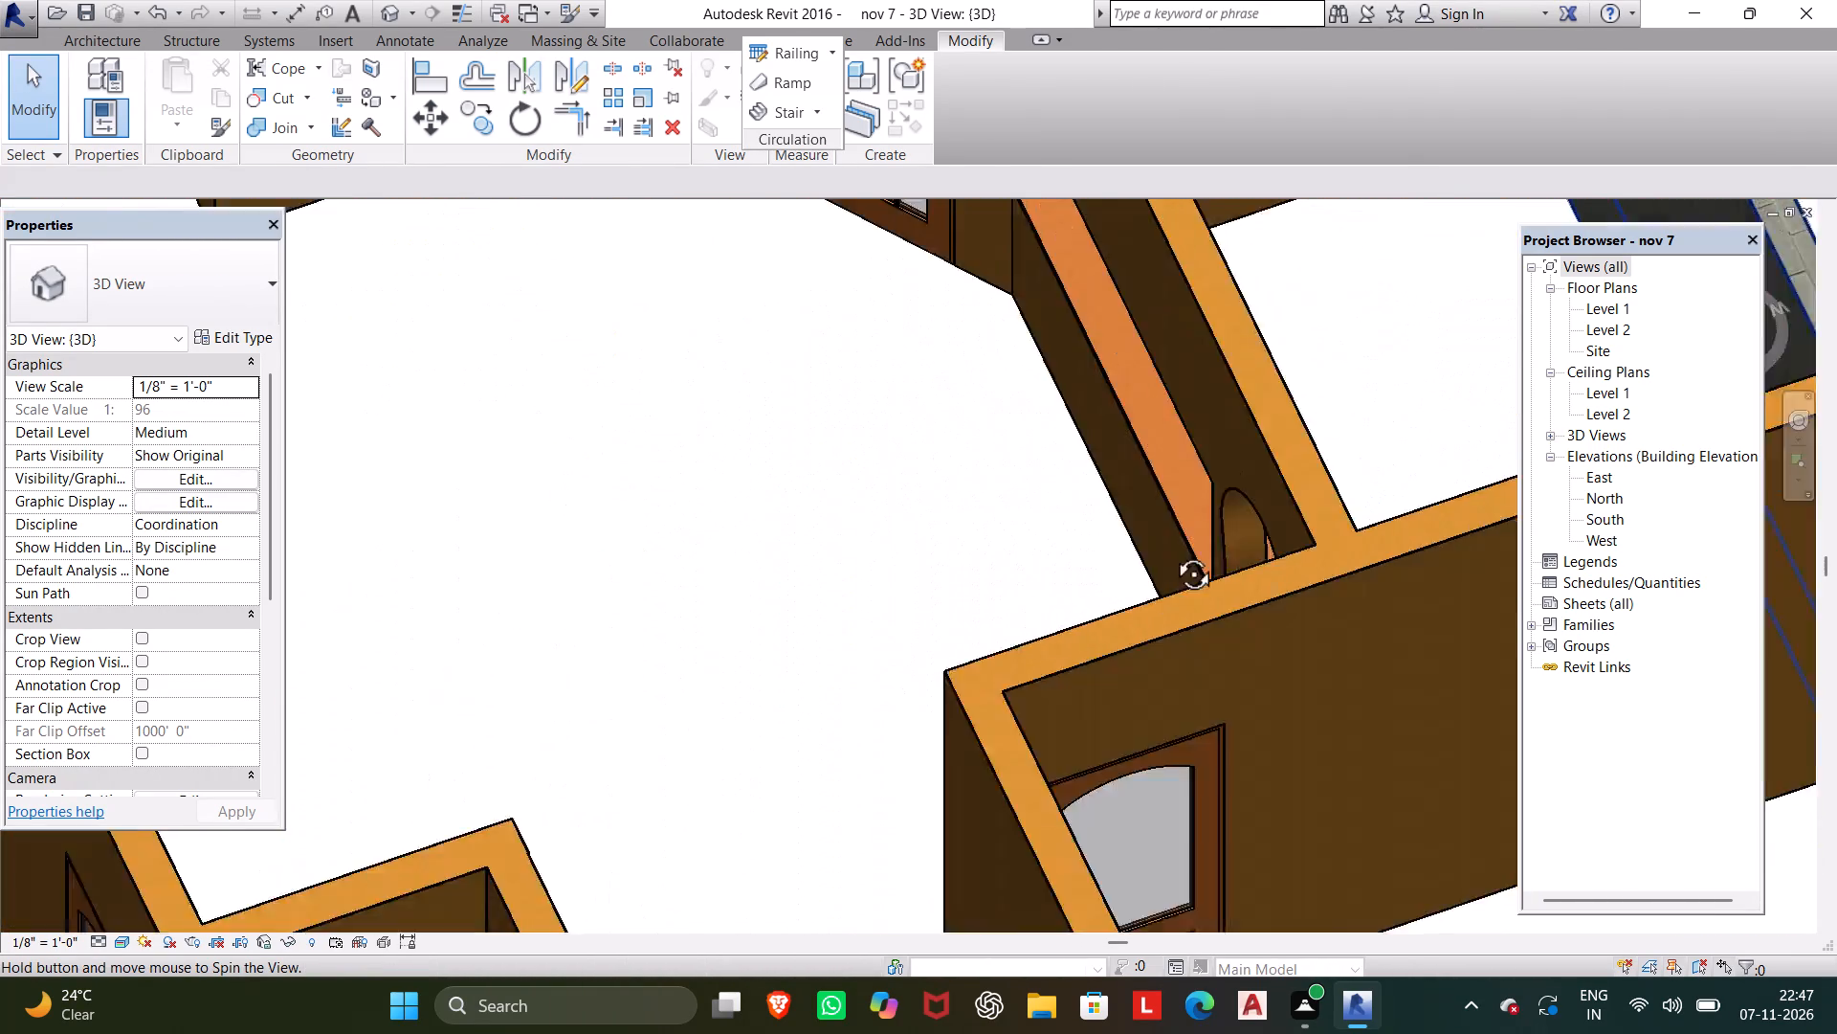
Examine the island countertop in its wall opening beside the arched doorway from both sides in 3D.
{"action": "middle_click_drag", "start_coordinate": [1172, 552], "coordinate": [971, 506]}
{"action": "middle_click_drag", "start_coordinate": [922, 482], "coordinate": [750, 414]}
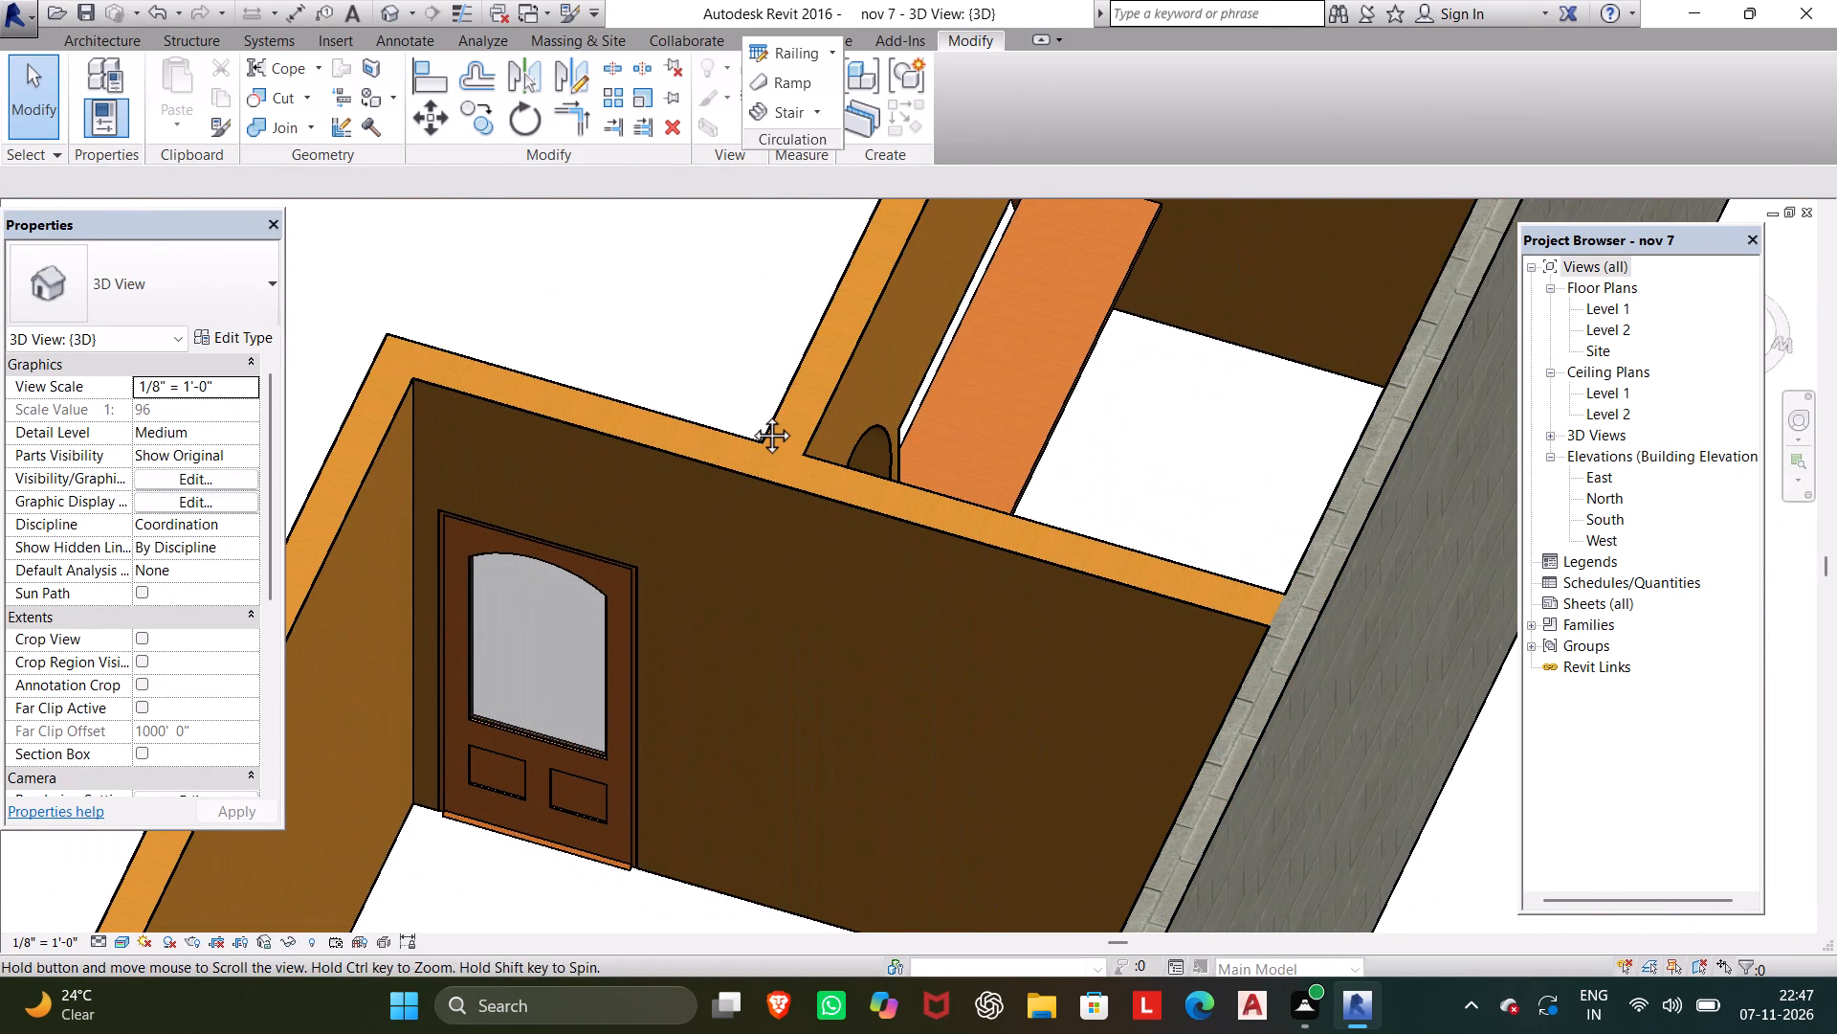
{"action": "middle_click_drag", "start_coordinate": [750, 414], "coordinate": [977, 469]}
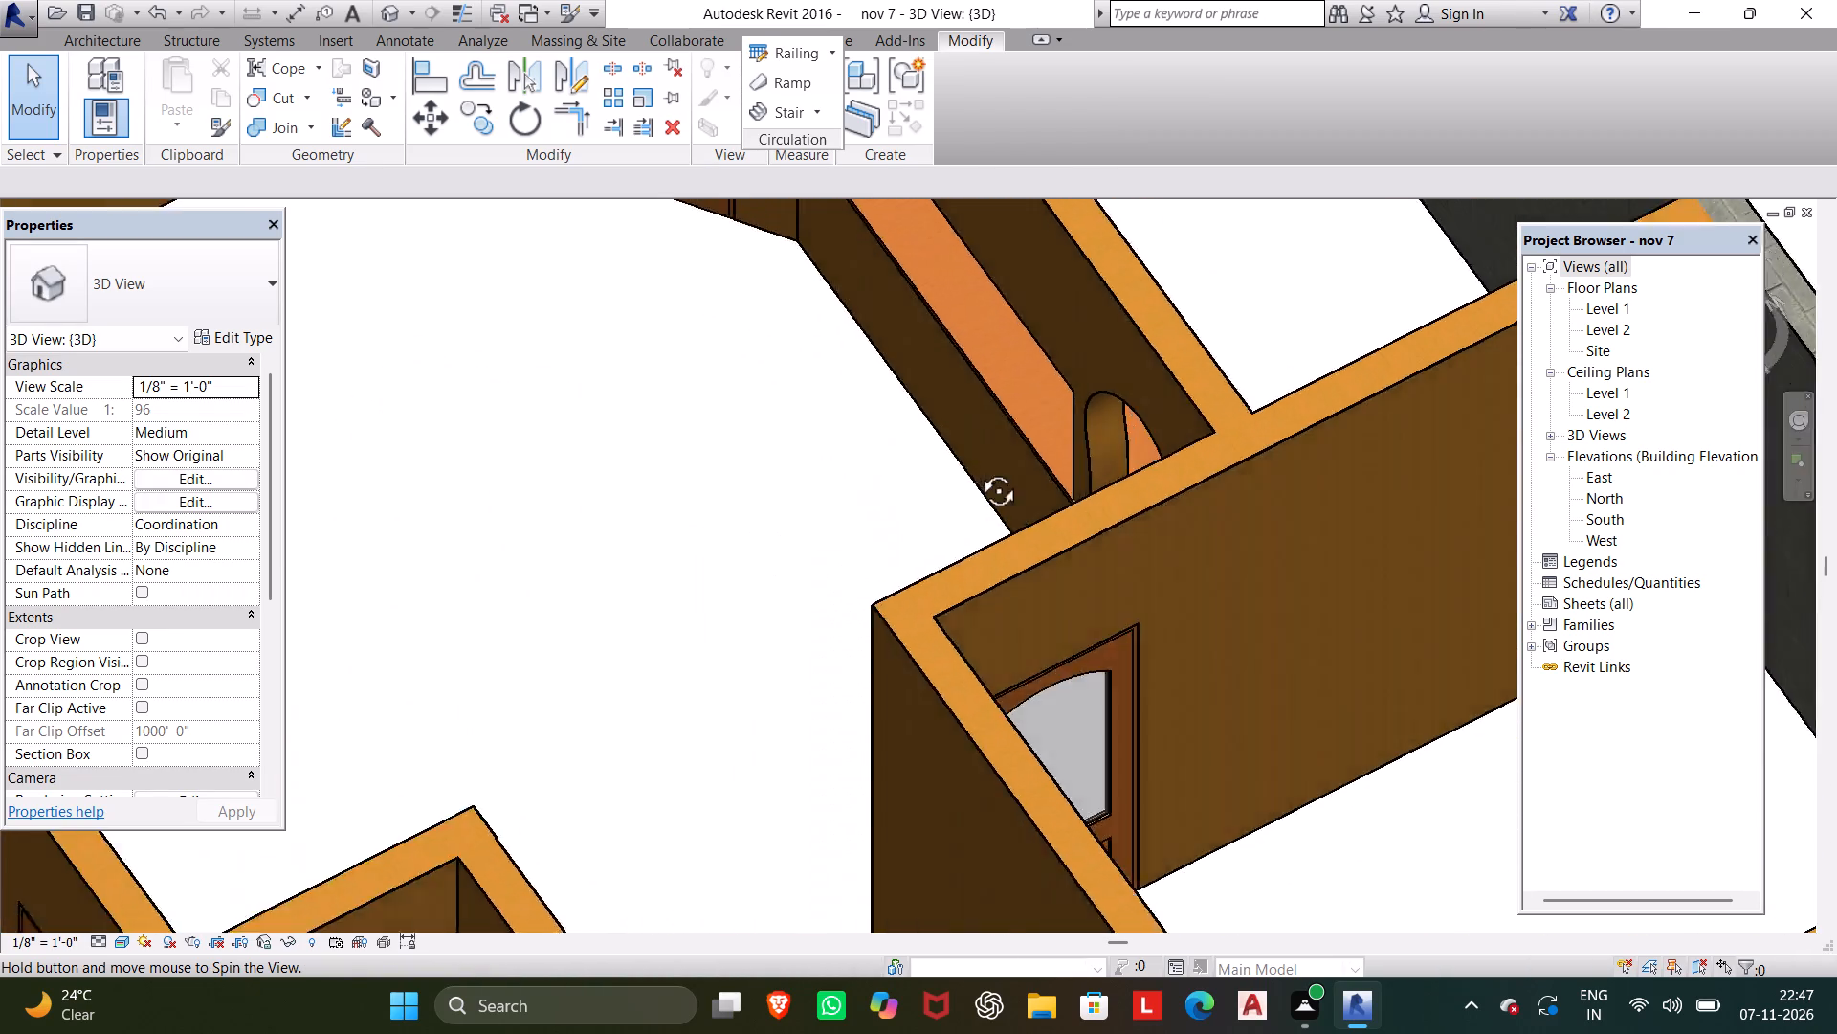
{"action": "middle_click_drag", "start_coordinate": [977, 469], "coordinate": [1106, 383]}
{"action": "middle_click_drag", "start_coordinate": [1096, 383], "coordinate": [1072, 437]}
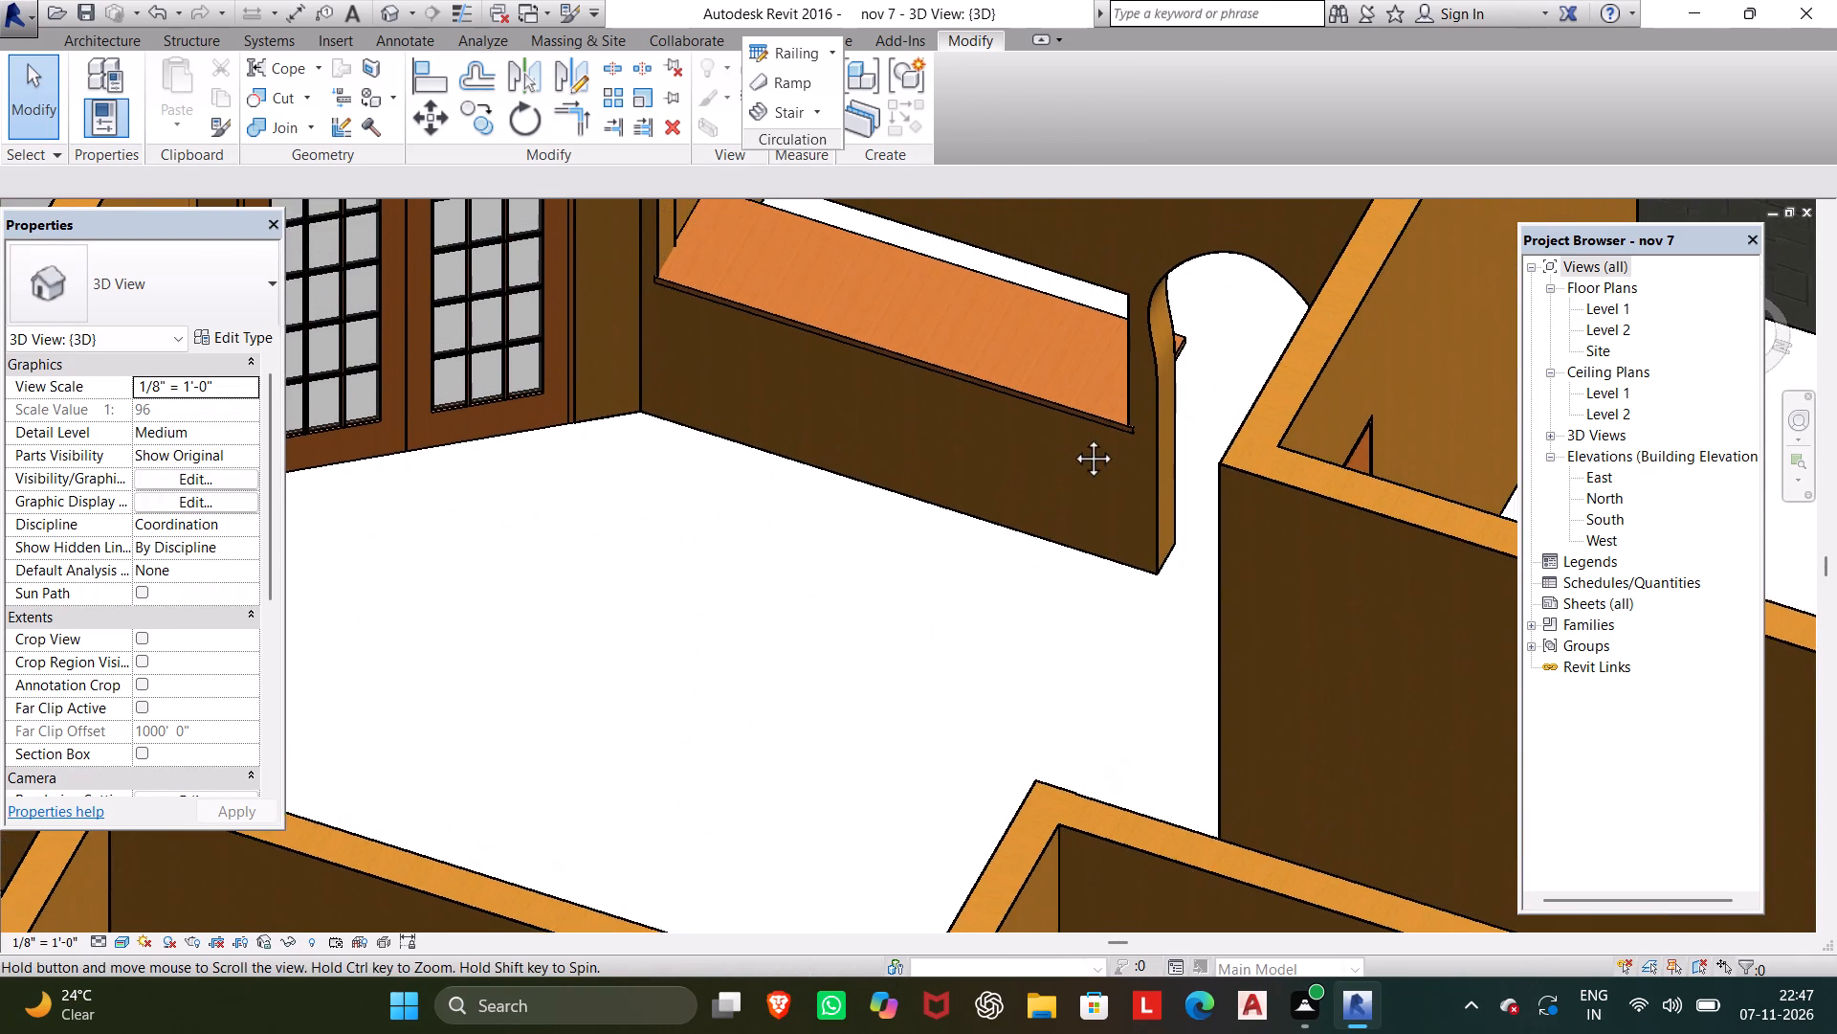
{"action": "middle_click_drag", "start_coordinate": [1072, 437], "coordinate": [1050, 509]}
{"action": "scroll", "coordinate": [1069, 447], "scroll_direction": "down", "scroll_amount": 1}
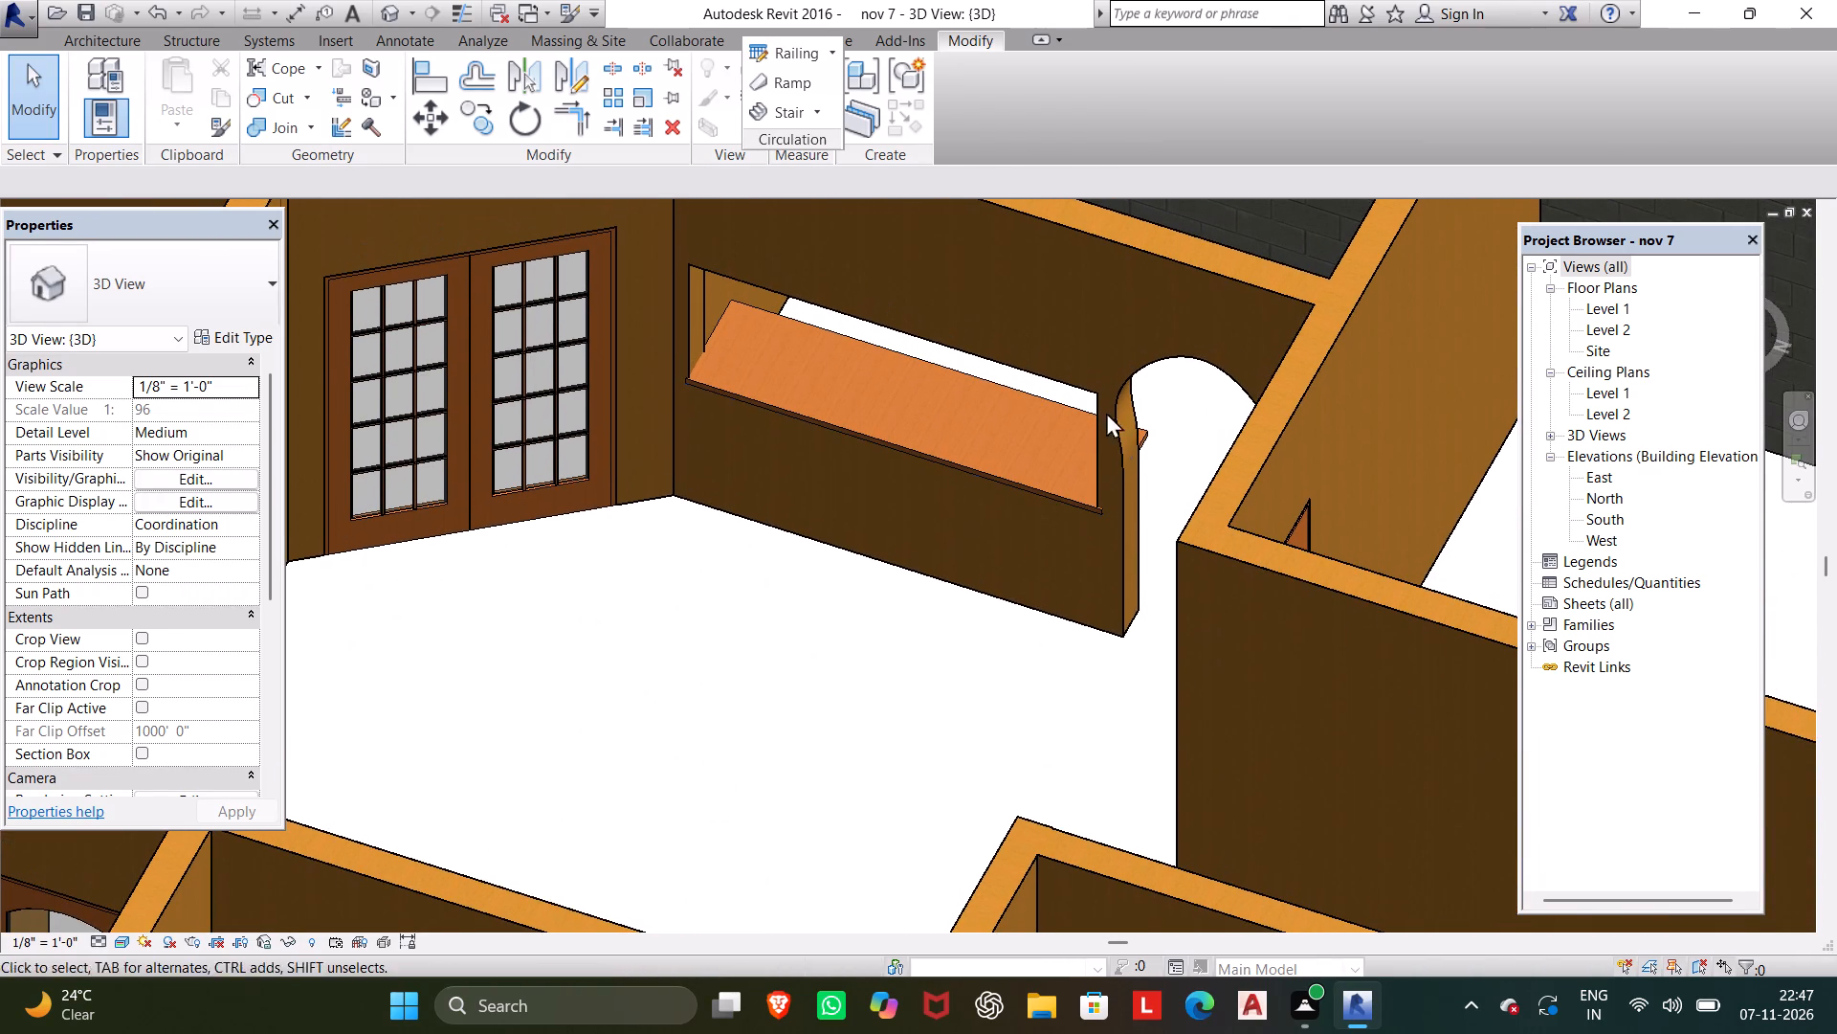
In the Level 1 floor plan, load the Counter Top-L Shaped w Sink family from the Casework Counter Tops library for placement.
{"action": "double_click", "coordinate": [1620, 305]}
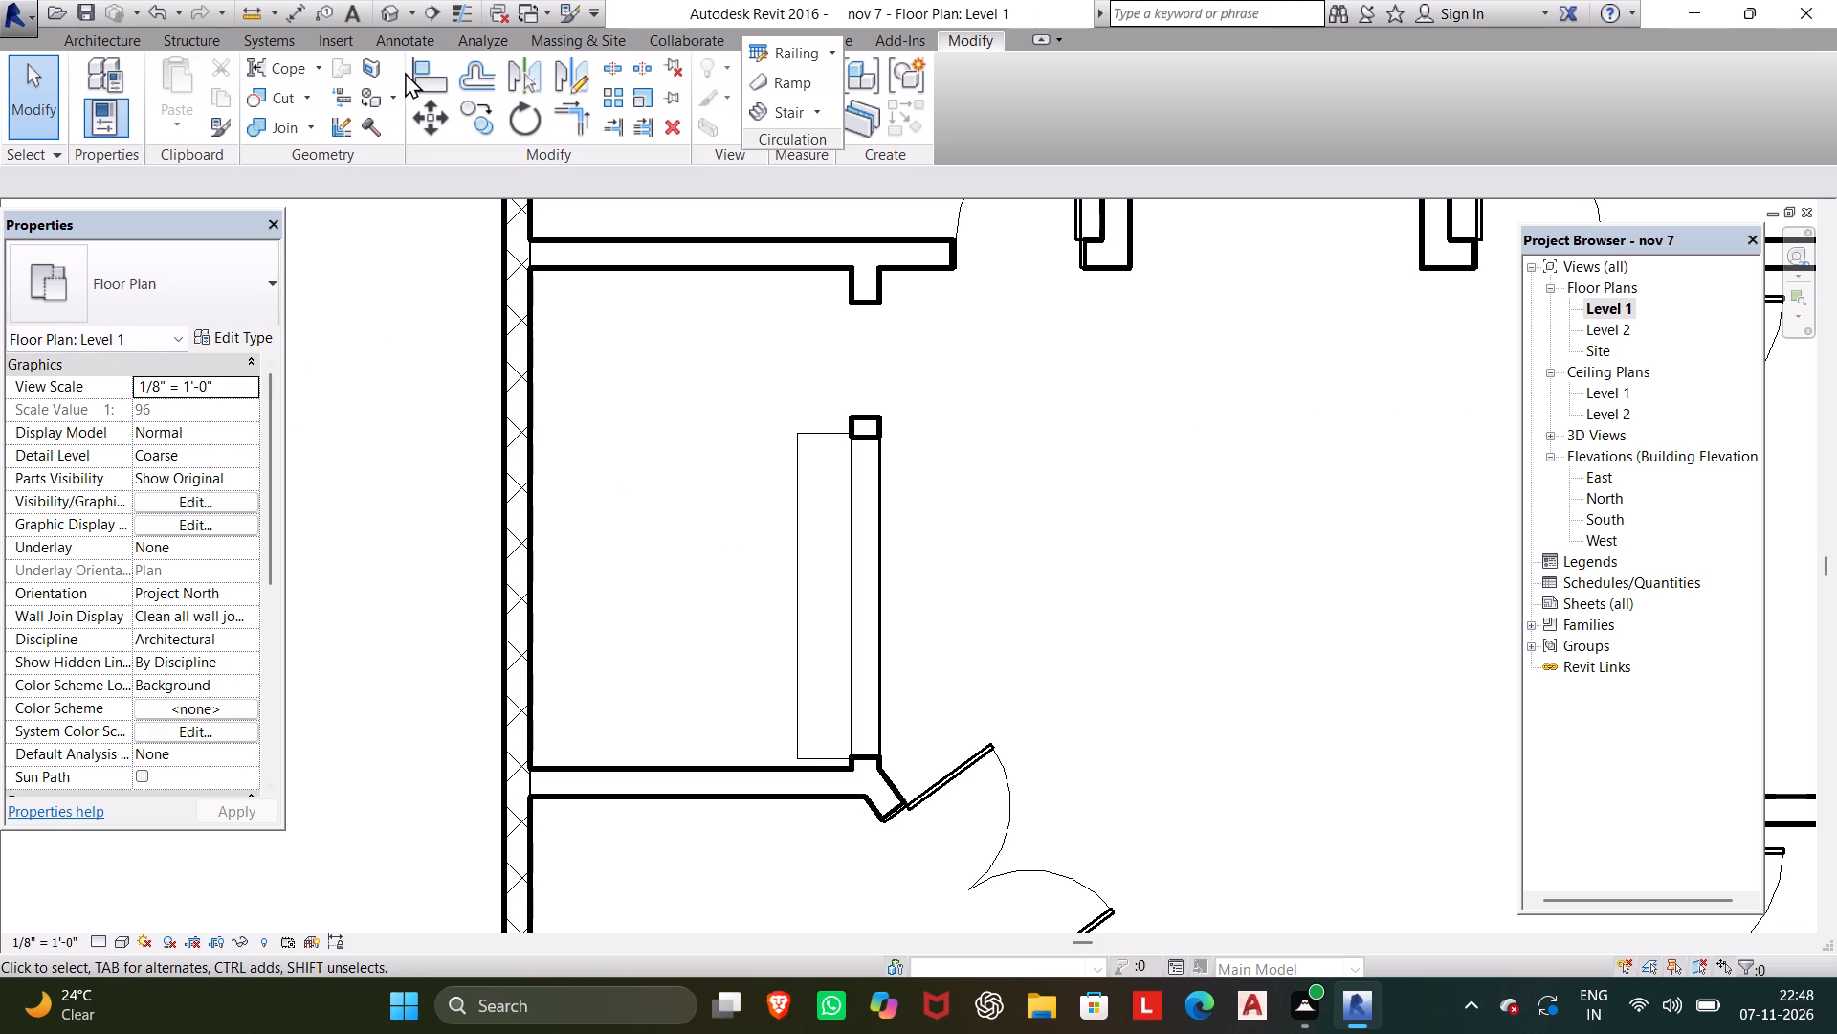
{"action": "left_click", "coordinate": [114, 40]}
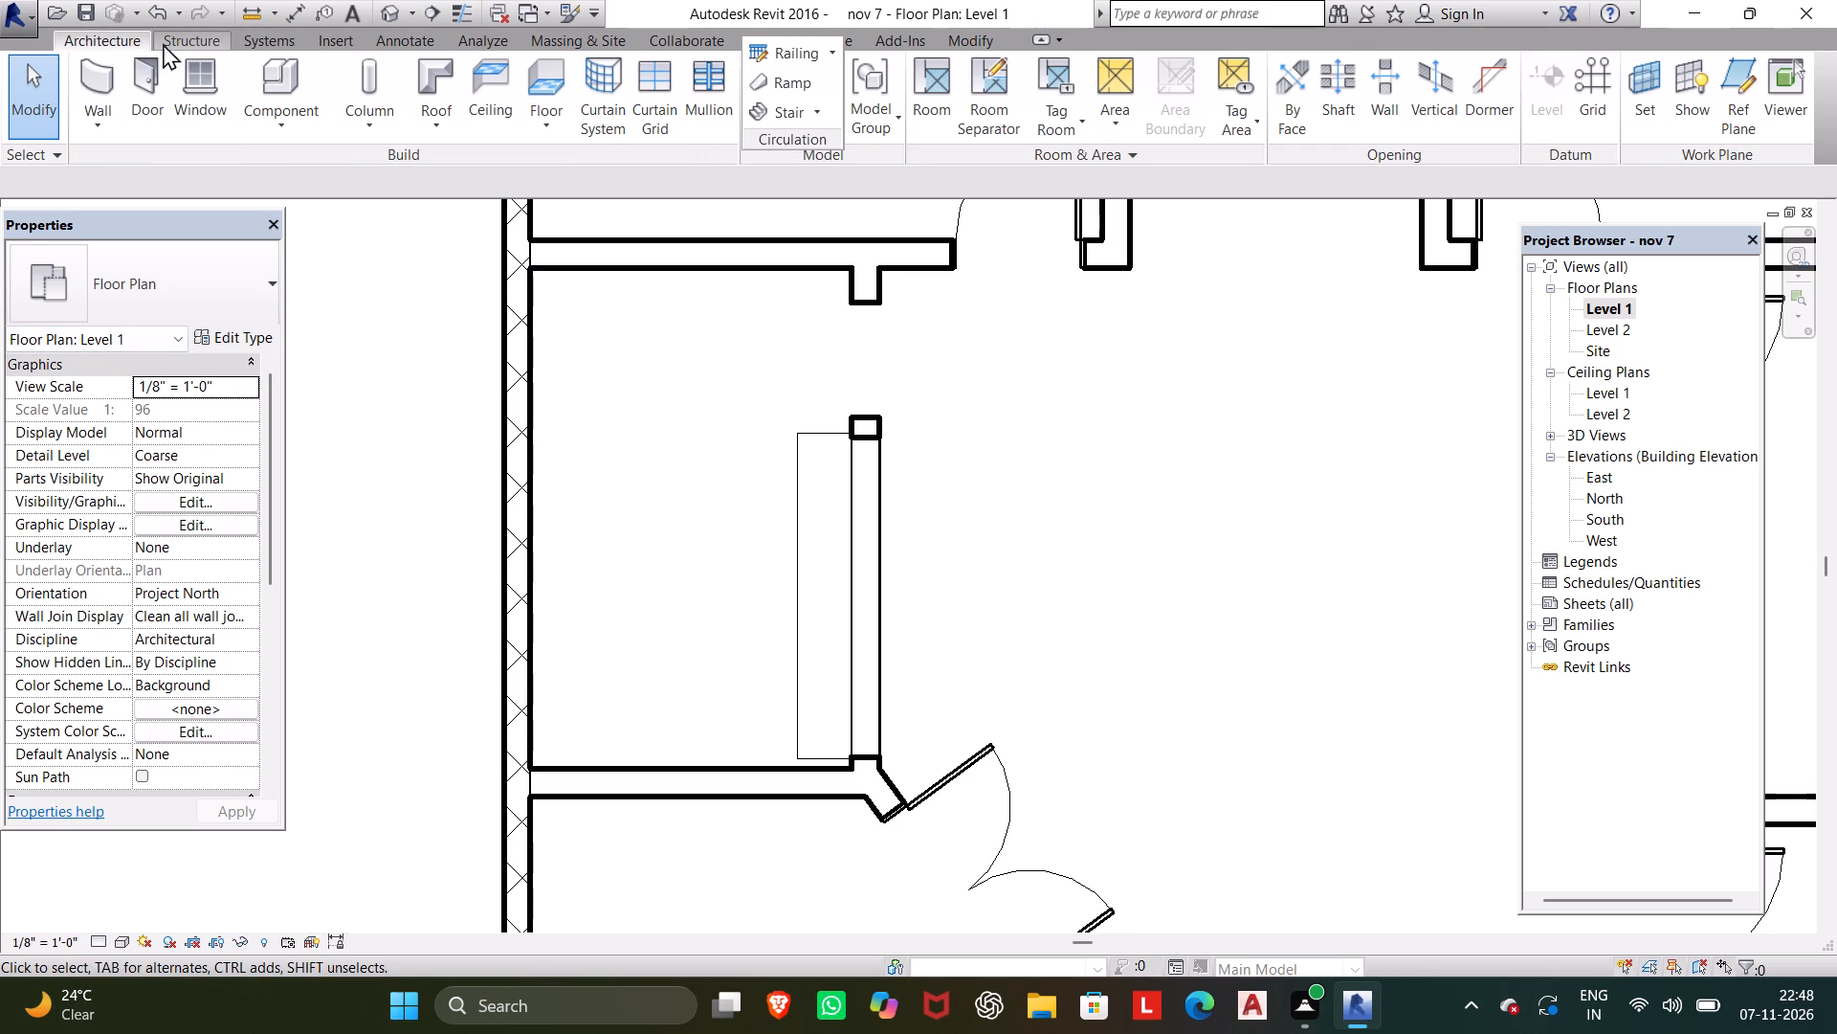
{"action": "left_click", "coordinate": [293, 106]}
{"action": "left_click", "coordinate": [298, 150]}
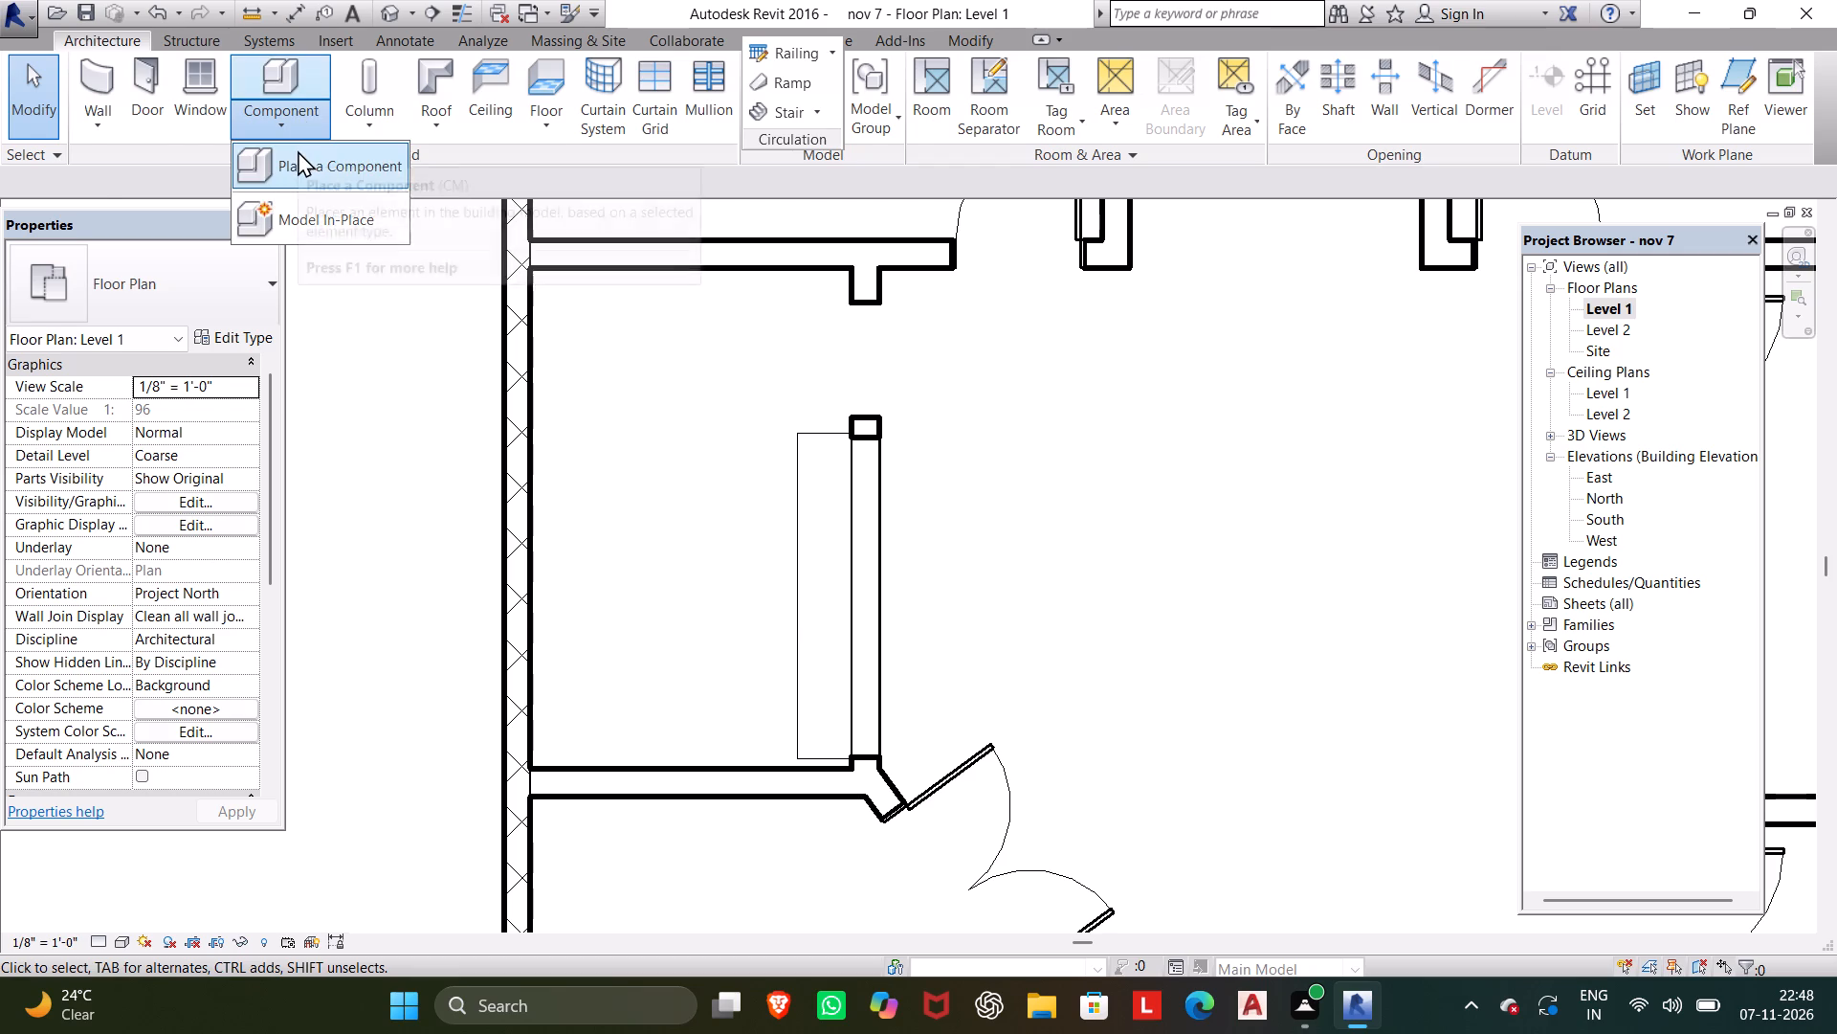
{"action": "left_click", "coordinate": [941, 116]}
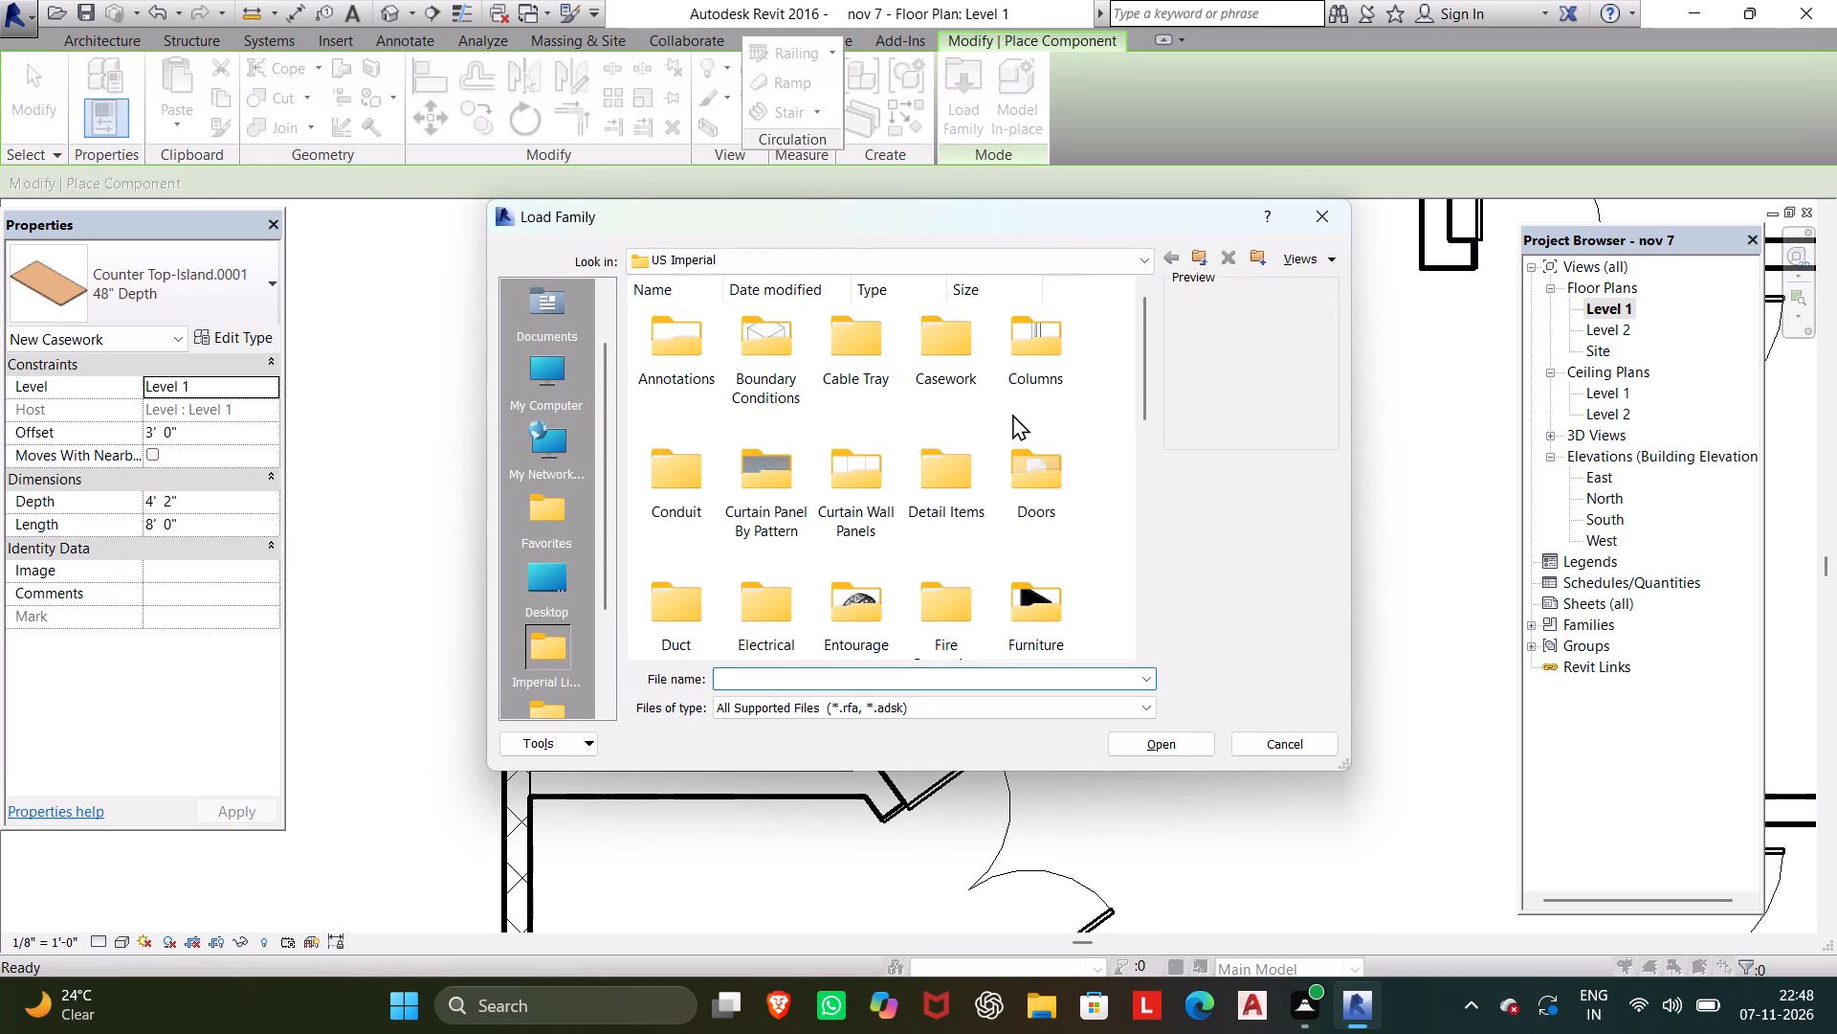
{"action": "scroll", "coordinate": [992, 469], "scroll_direction": "down", "scroll_amount": 3}
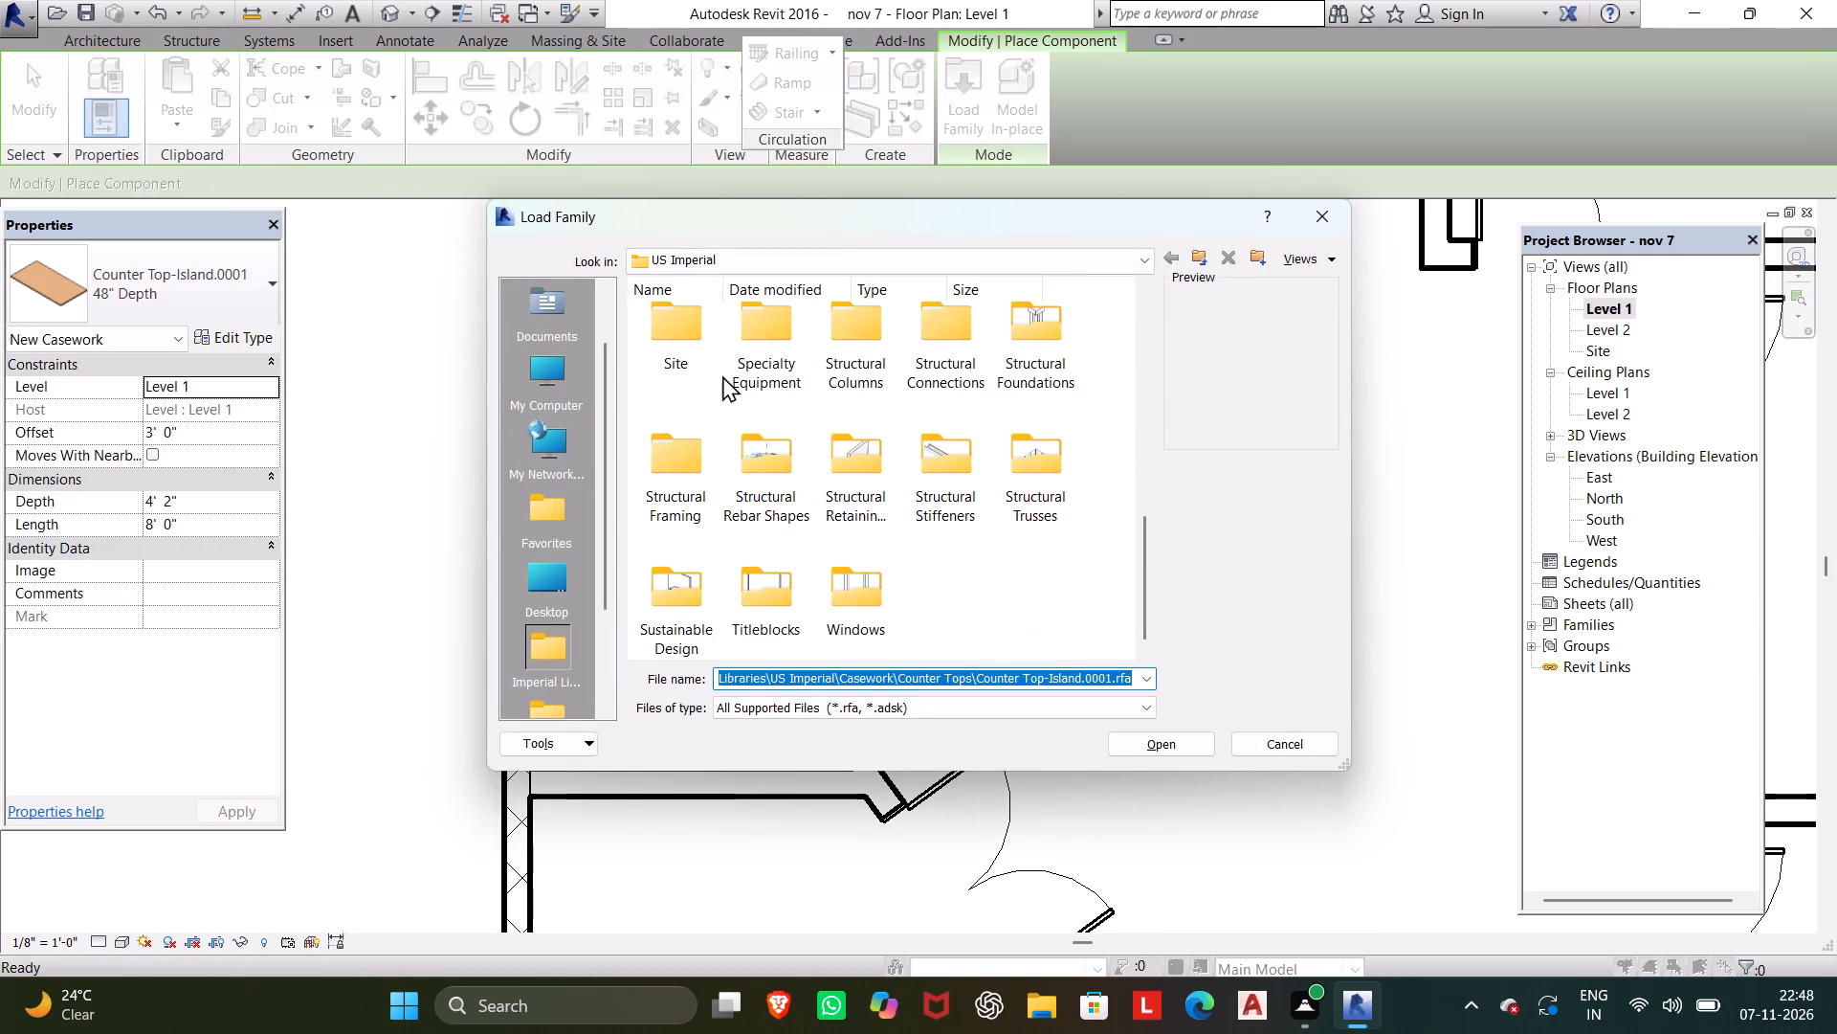
{"action": "scroll", "coordinate": [764, 366], "scroll_direction": "up", "scroll_amount": 5}
{"action": "left_click", "coordinate": [943, 343]}
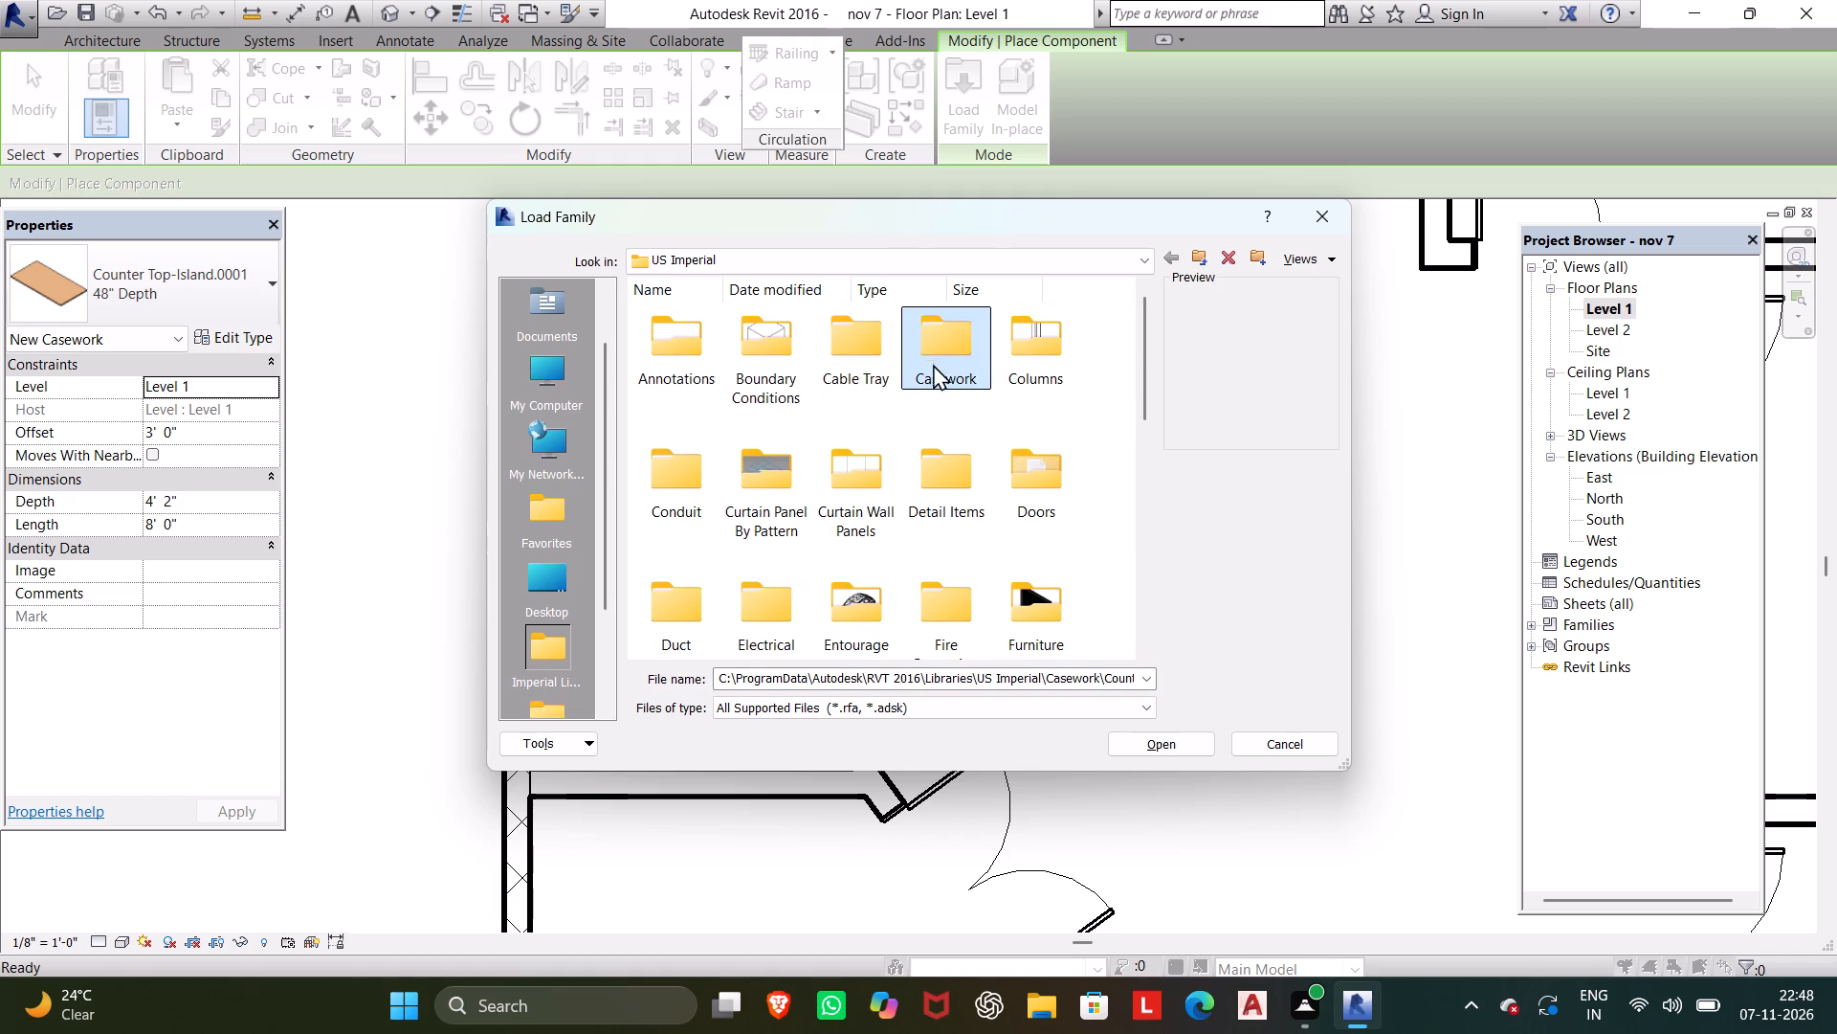
{"action": "key", "text": "Return"}
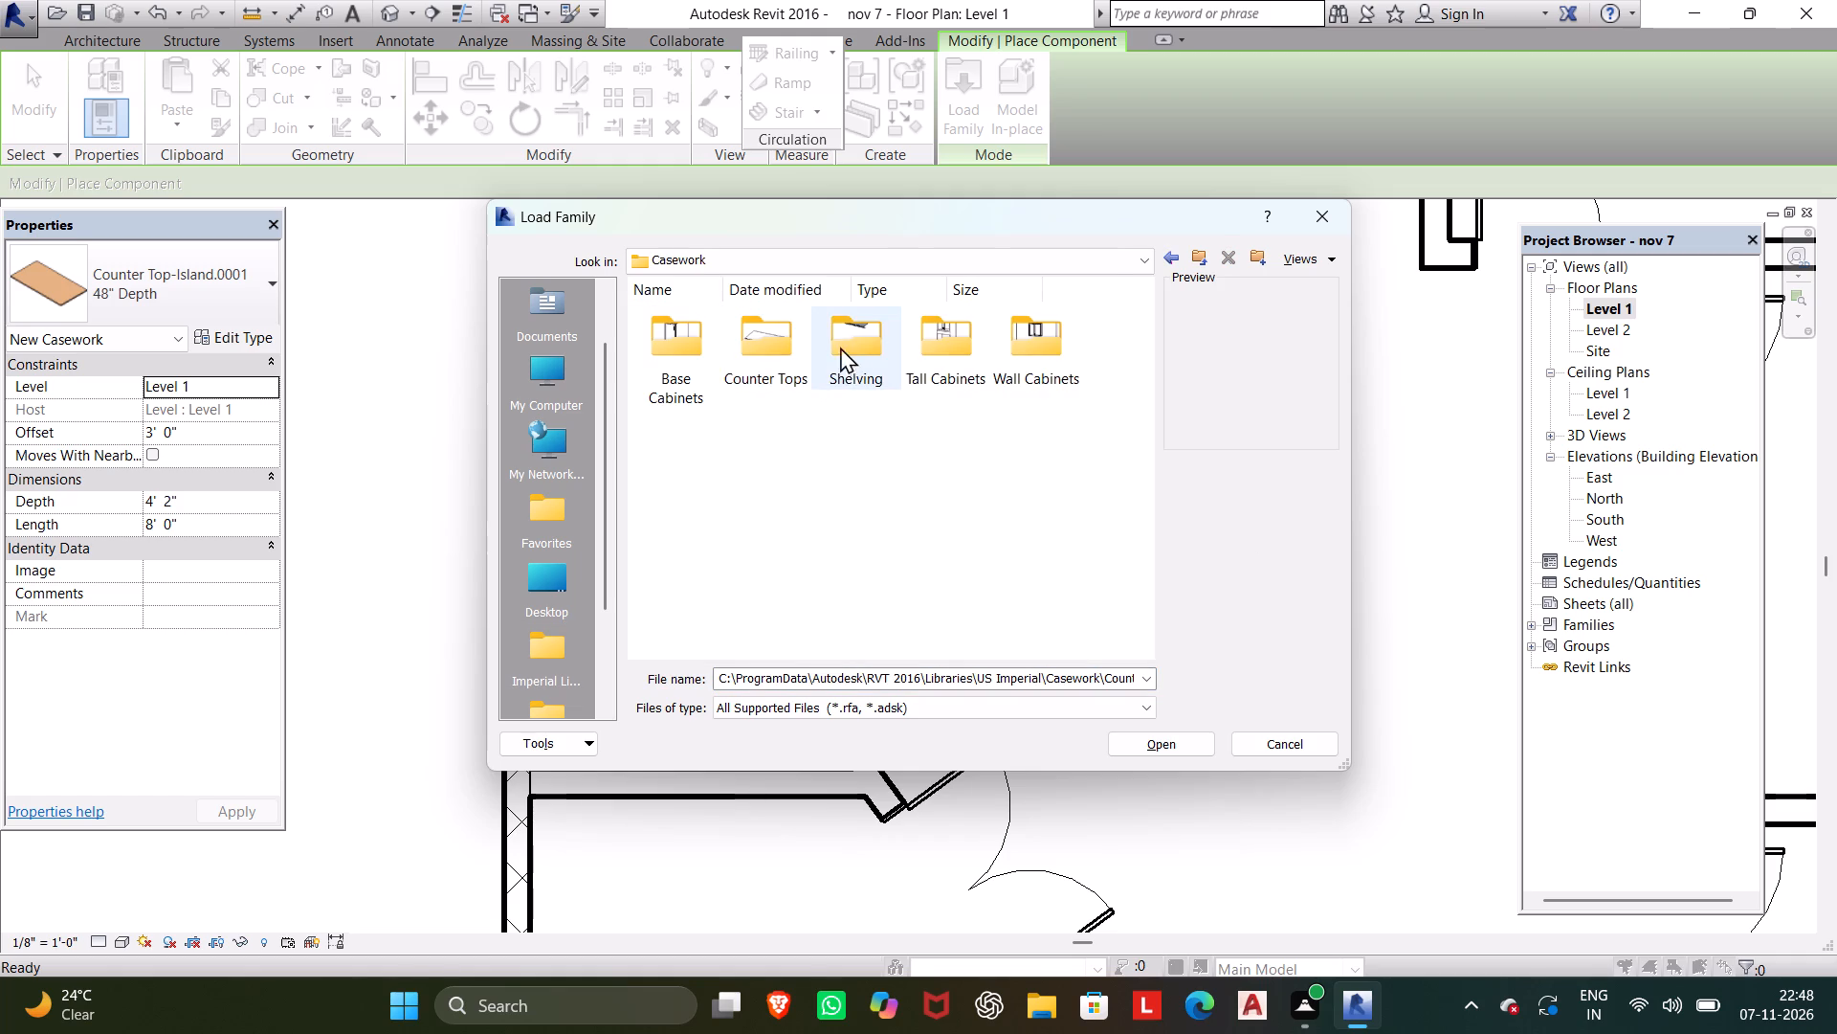
{"action": "left_click", "coordinate": [790, 348]}
{"action": "key", "text": "Return"}
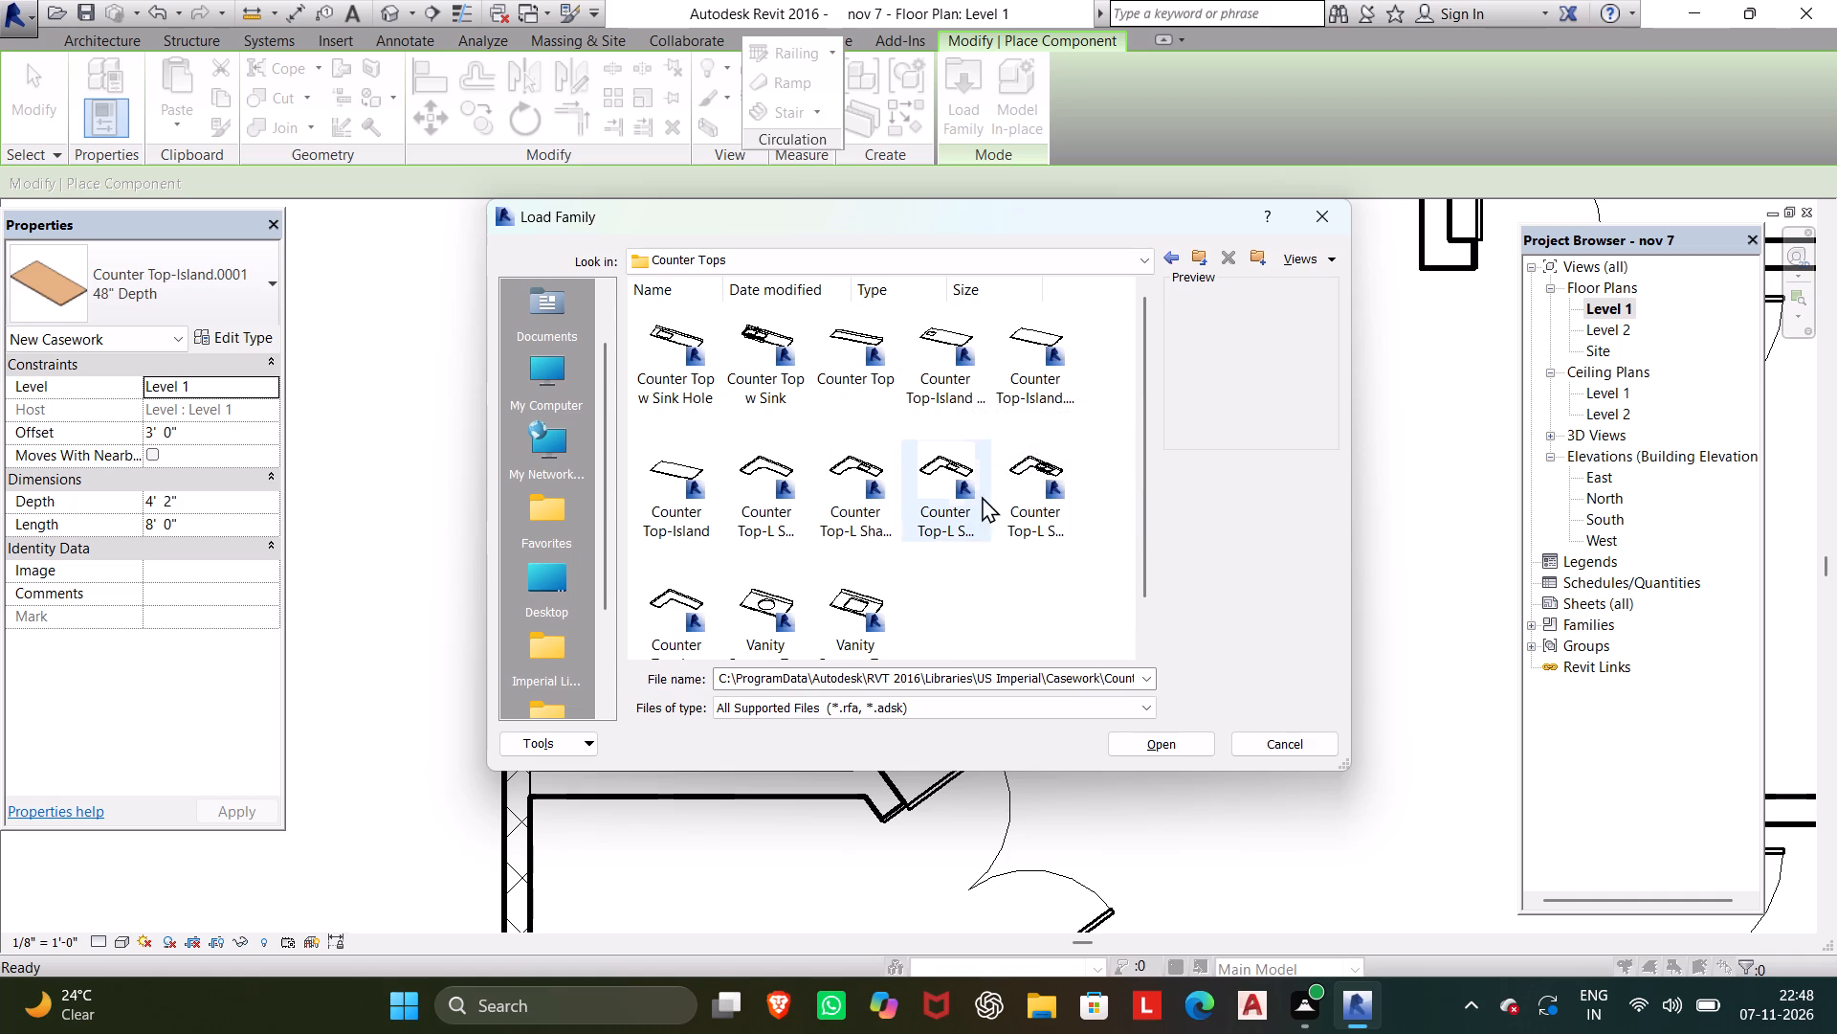
{"action": "left_click", "coordinate": [1053, 489]}
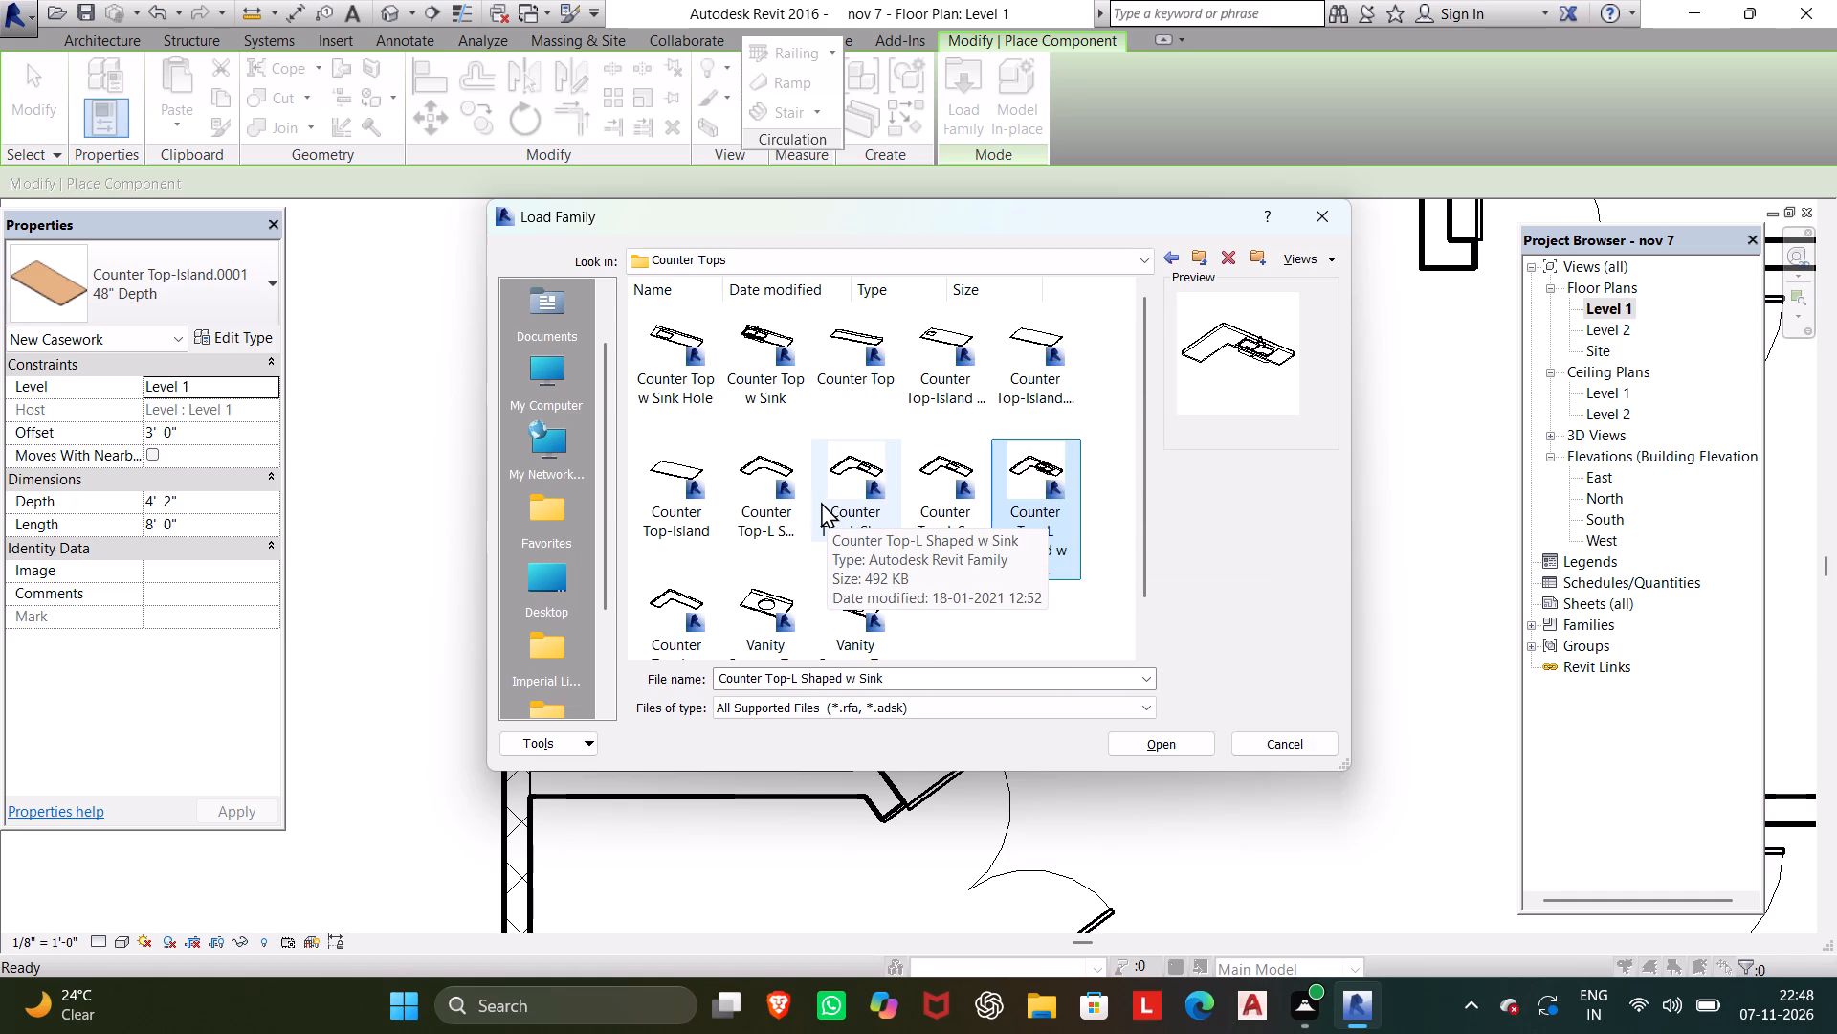
{"action": "key", "text": "Return"}
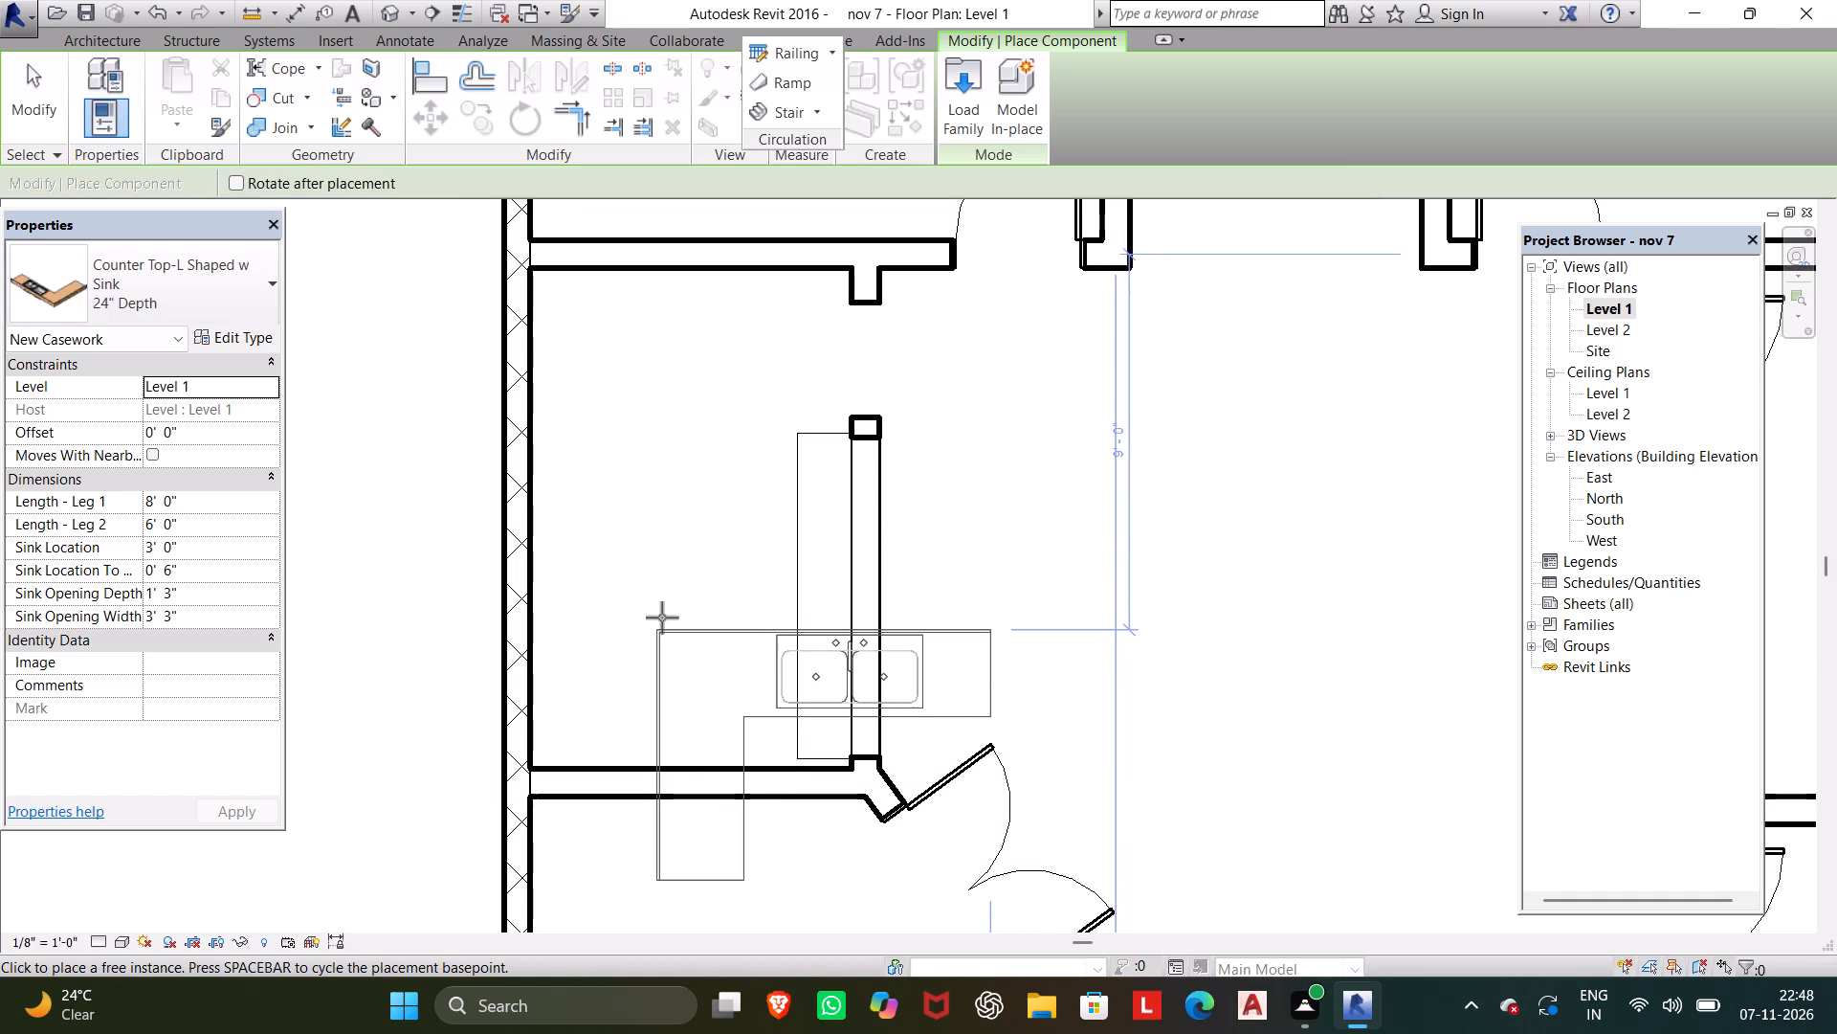
Place the 24" deep L-shaped countertop in the kitchen corner, rotated so its sink leg runs along the exterior wall.
{"action": "key", "text": "space"}
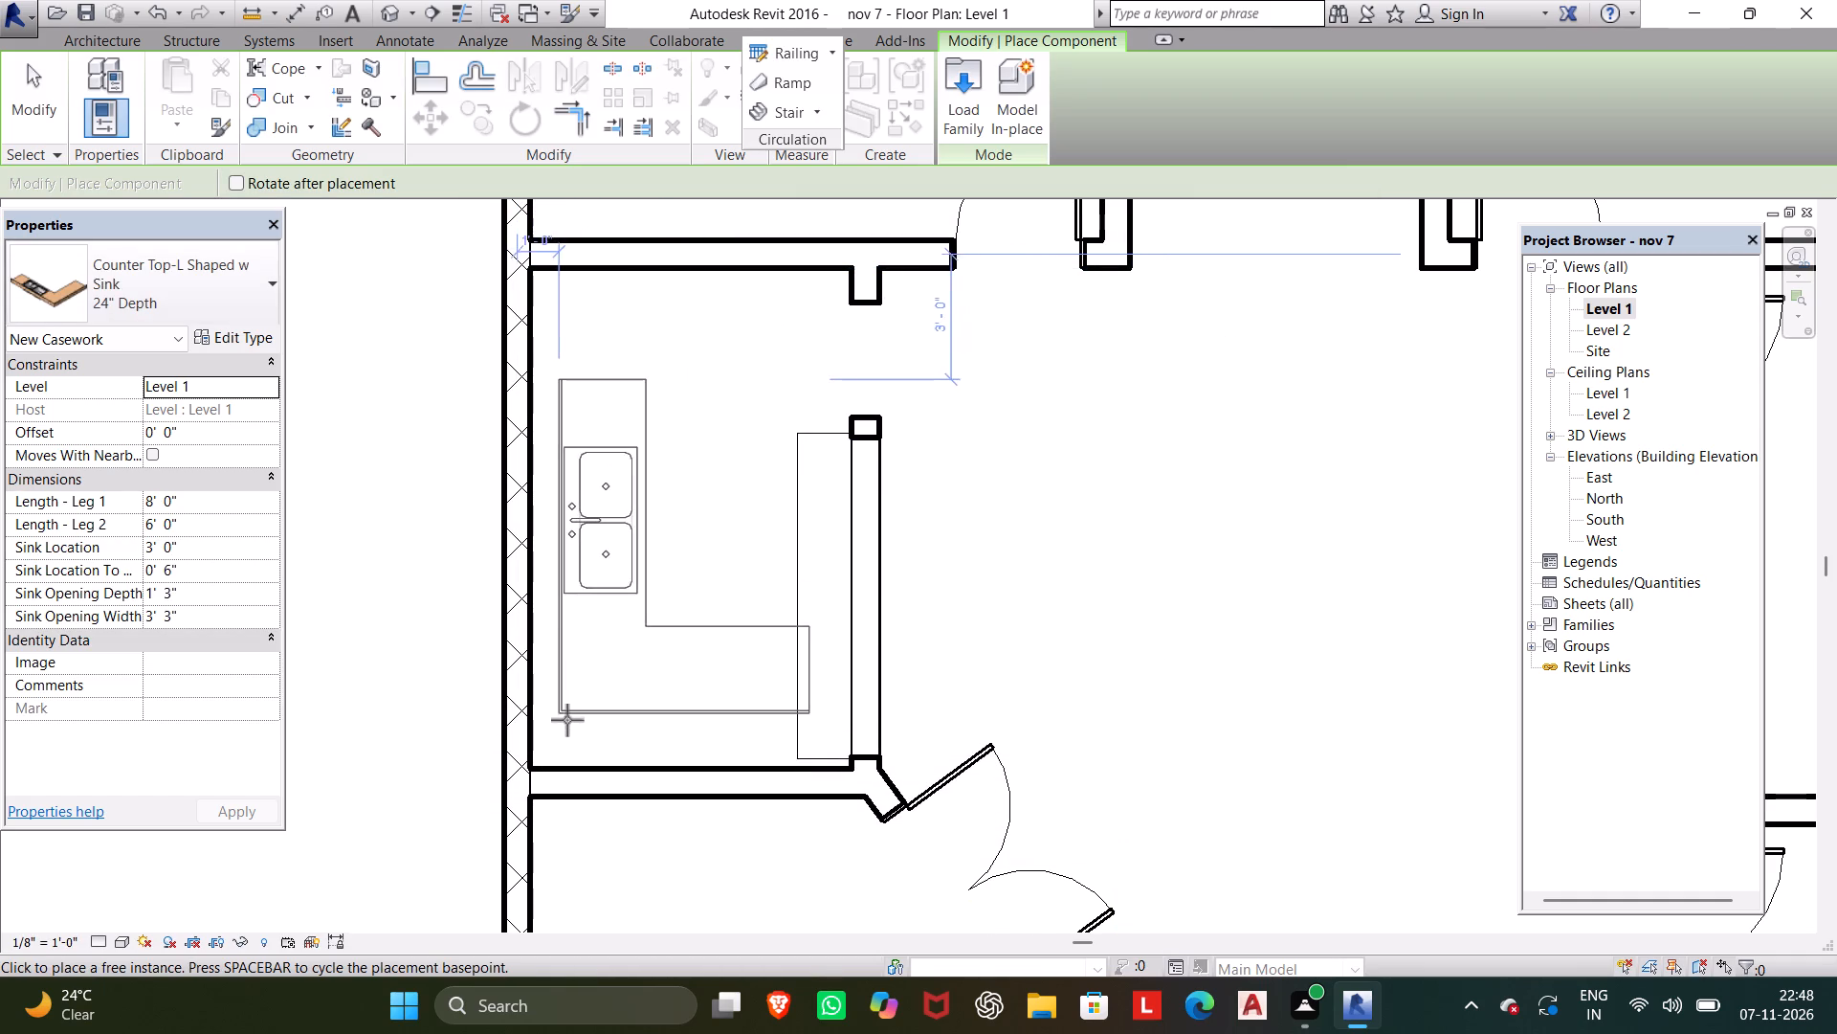
{"action": "scroll", "coordinate": [545, 746], "scroll_direction": "up", "scroll_amount": 5}
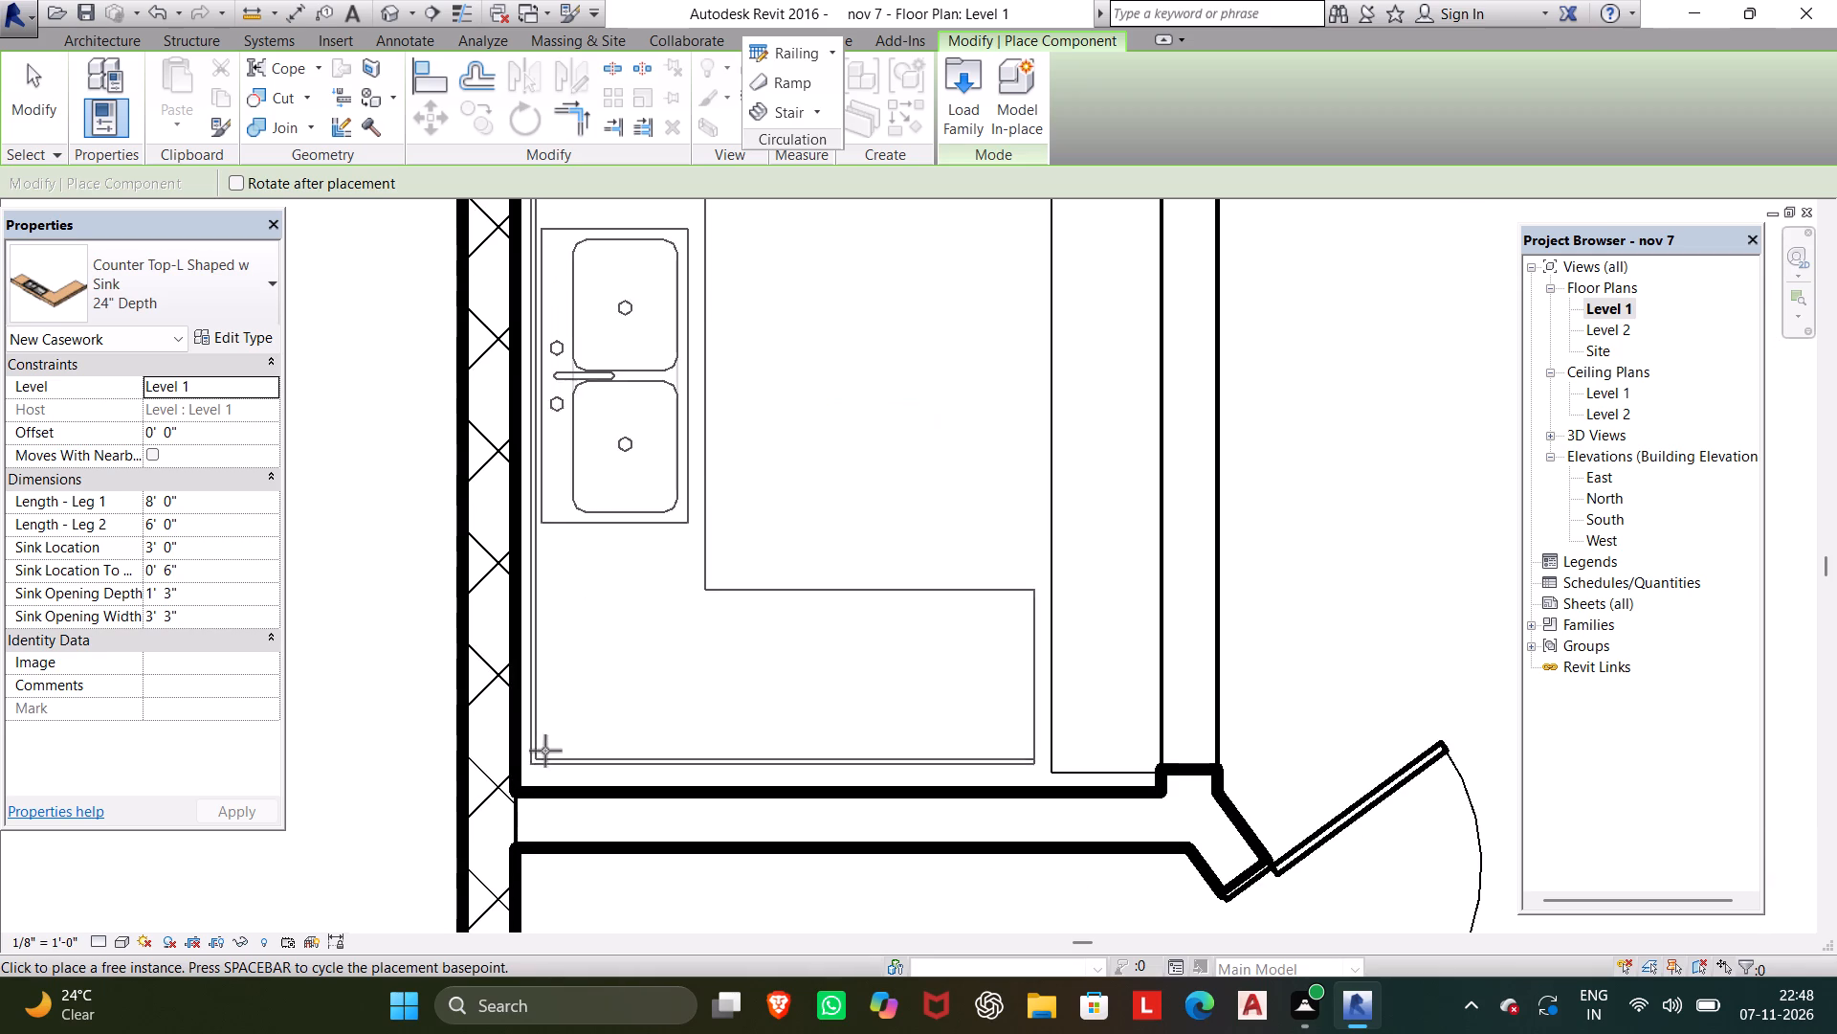
{"action": "left_click", "coordinate": [525, 798]}
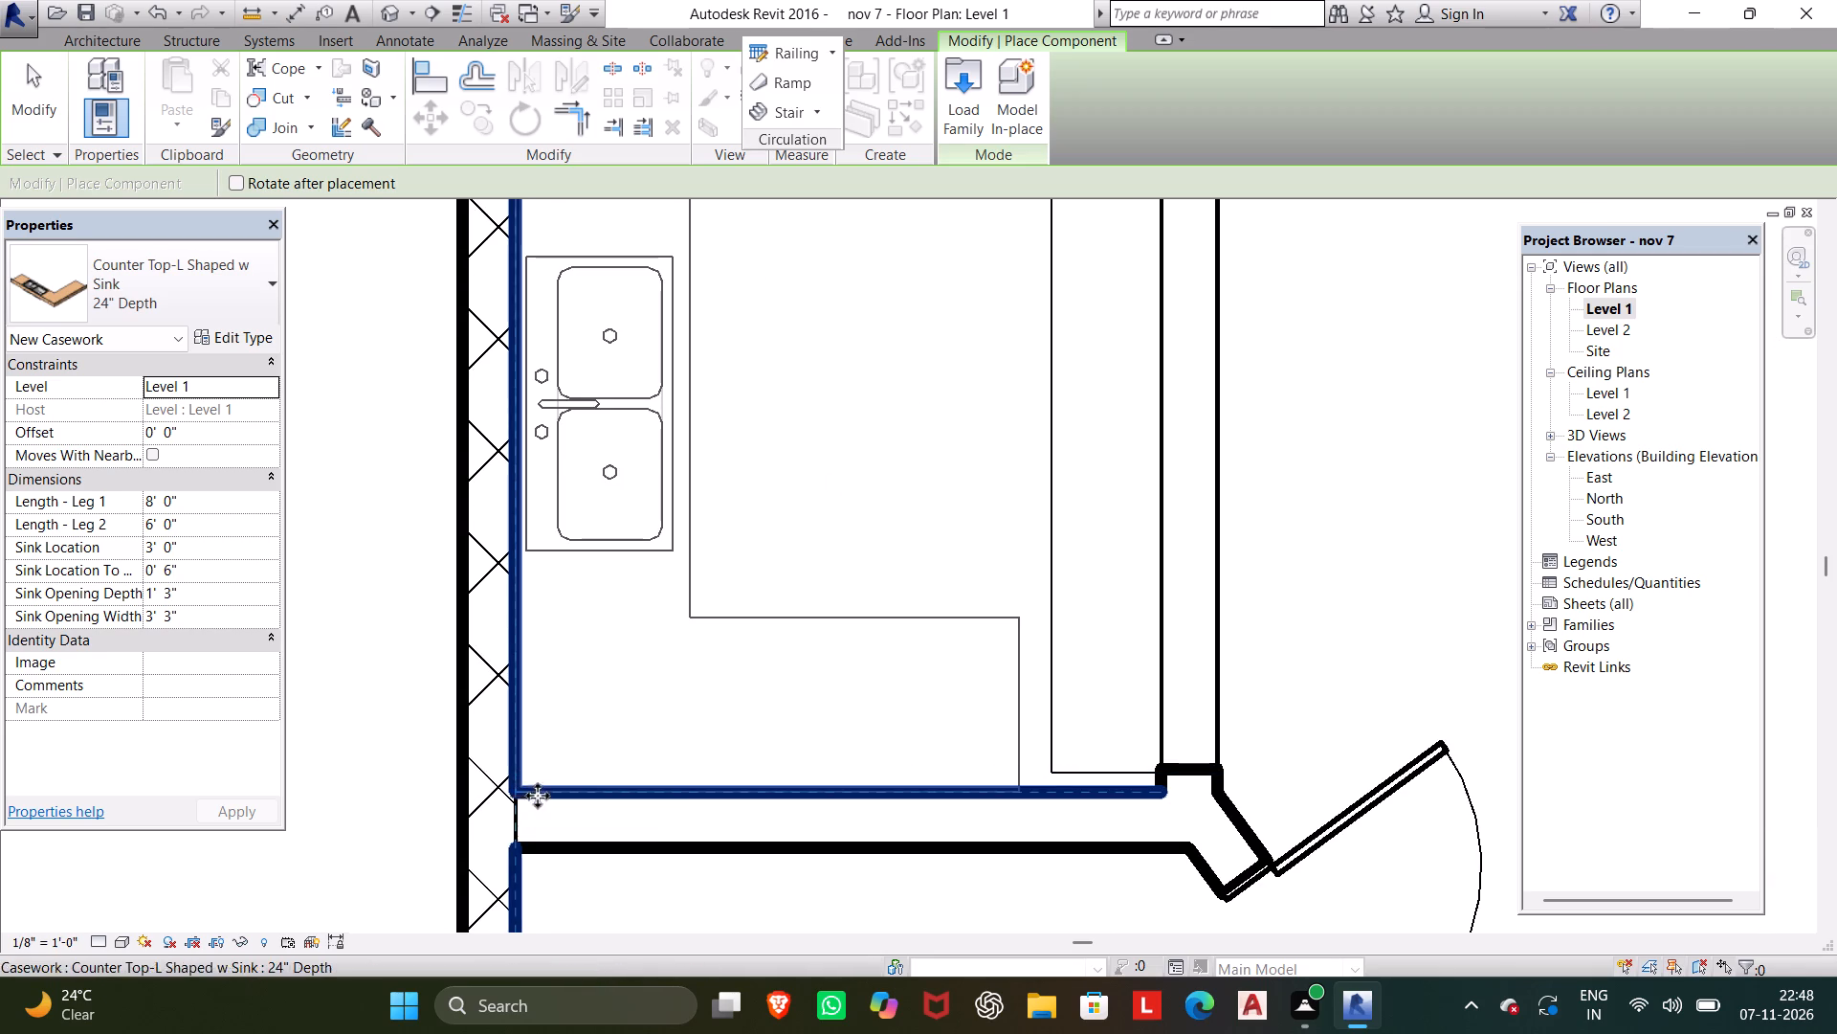
{"action": "scroll", "coordinate": [749, 610], "scroll_direction": "down", "scroll_amount": 4}
{"action": "middle_click_drag", "start_coordinate": [749, 614], "coordinate": [773, 741]}
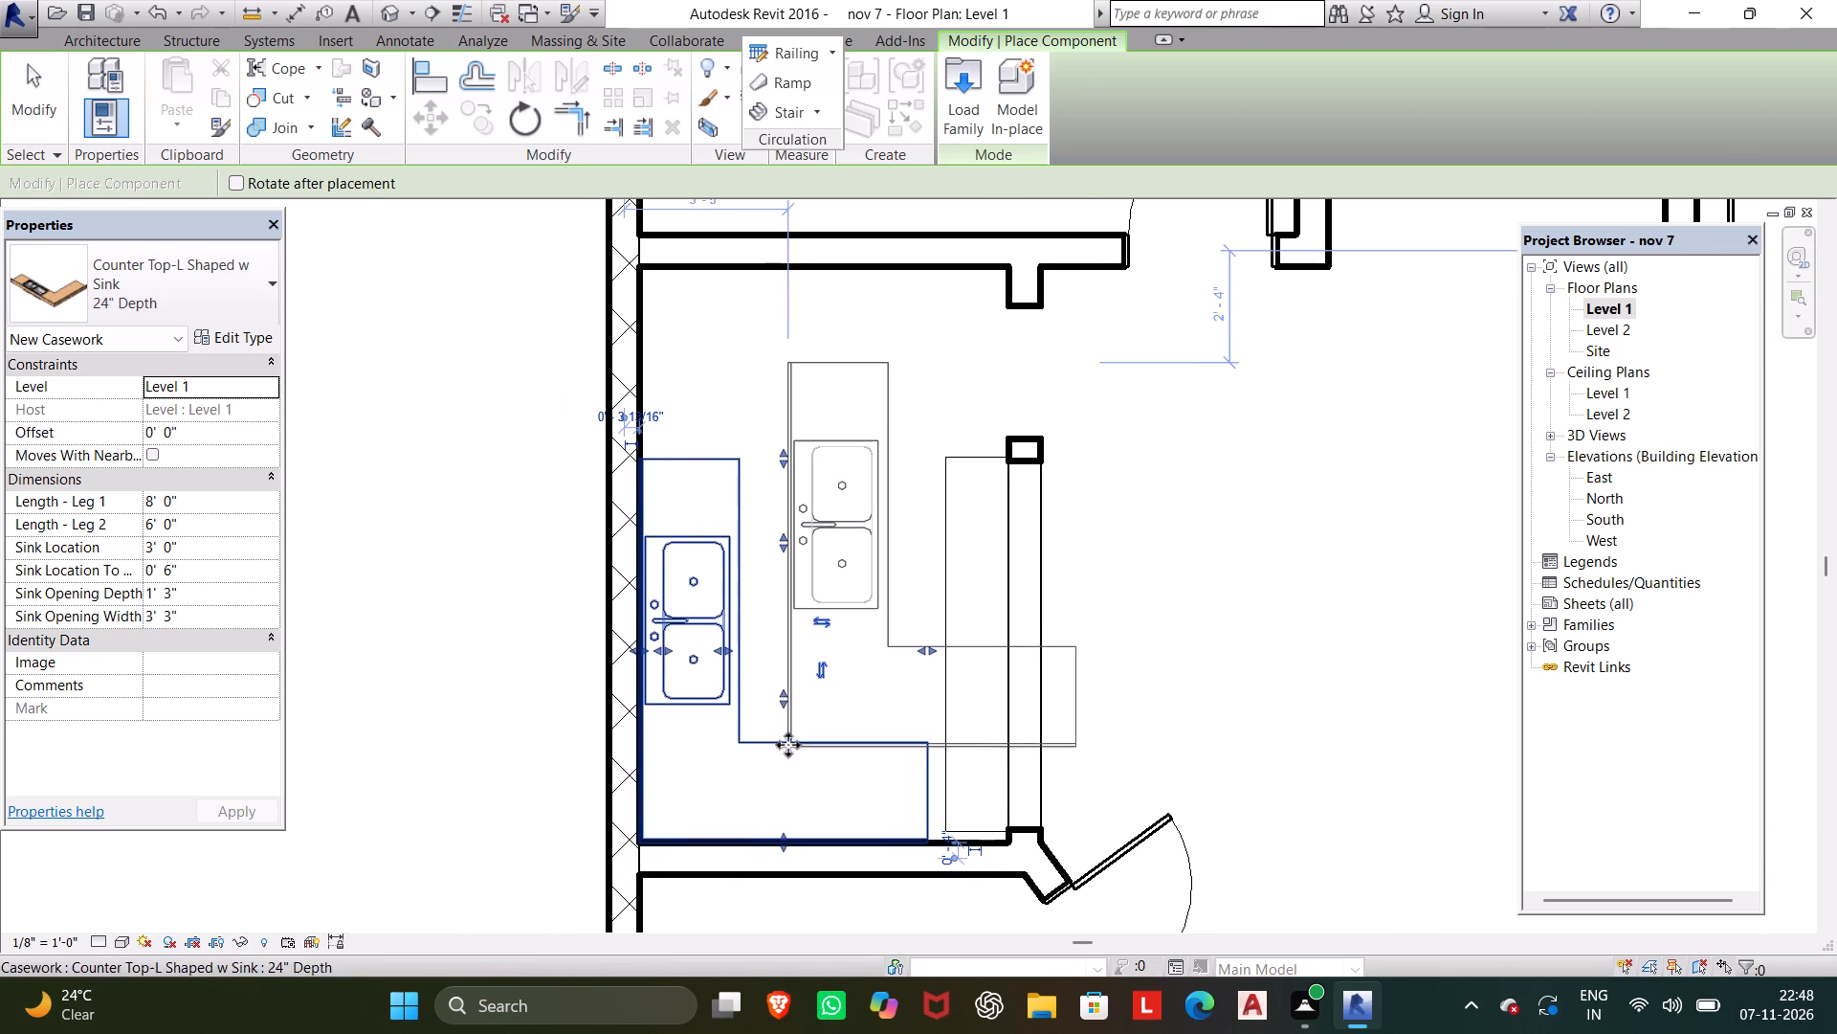
{"action": "key", "text": "Escape"}
{"action": "key", "text": "Escape"}
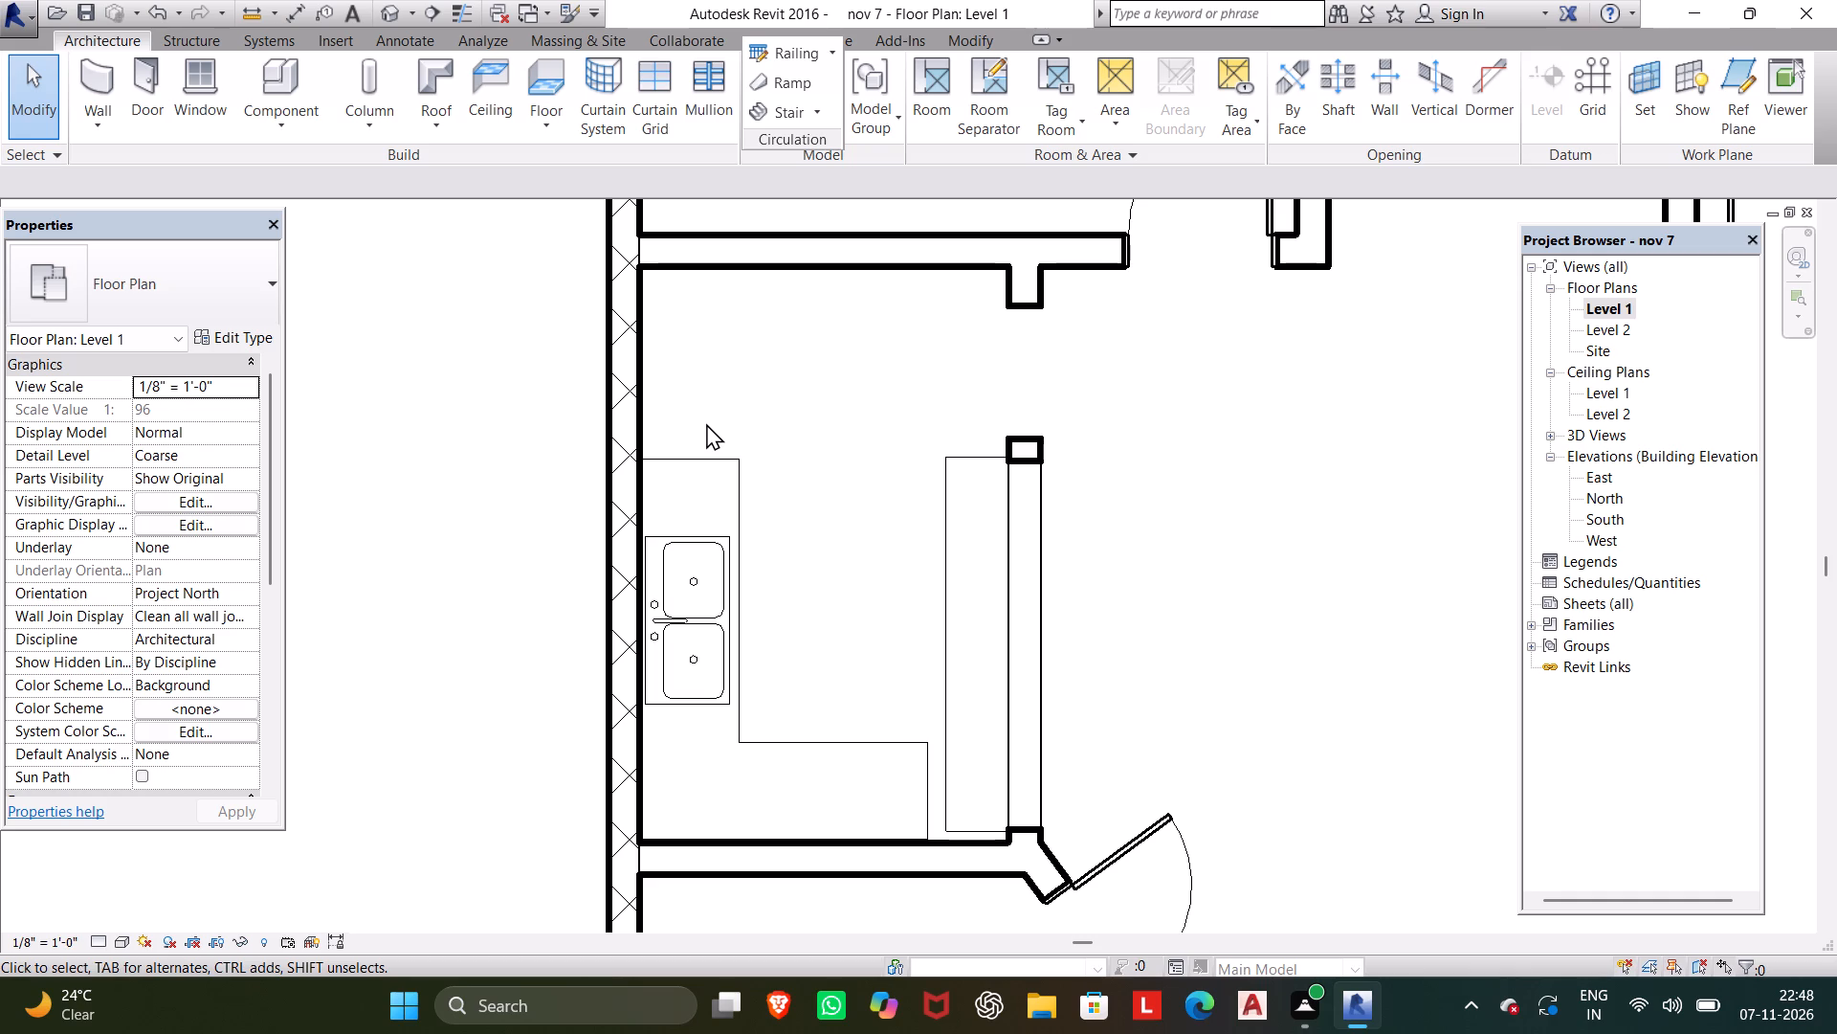
Stretch Leg 2 of the L-shaped countertop to about 6' 4 11/16" so it meets the island countertop's edge.
{"action": "scroll", "coordinate": [879, 679], "scroll_direction": "up", "scroll_amount": 3}
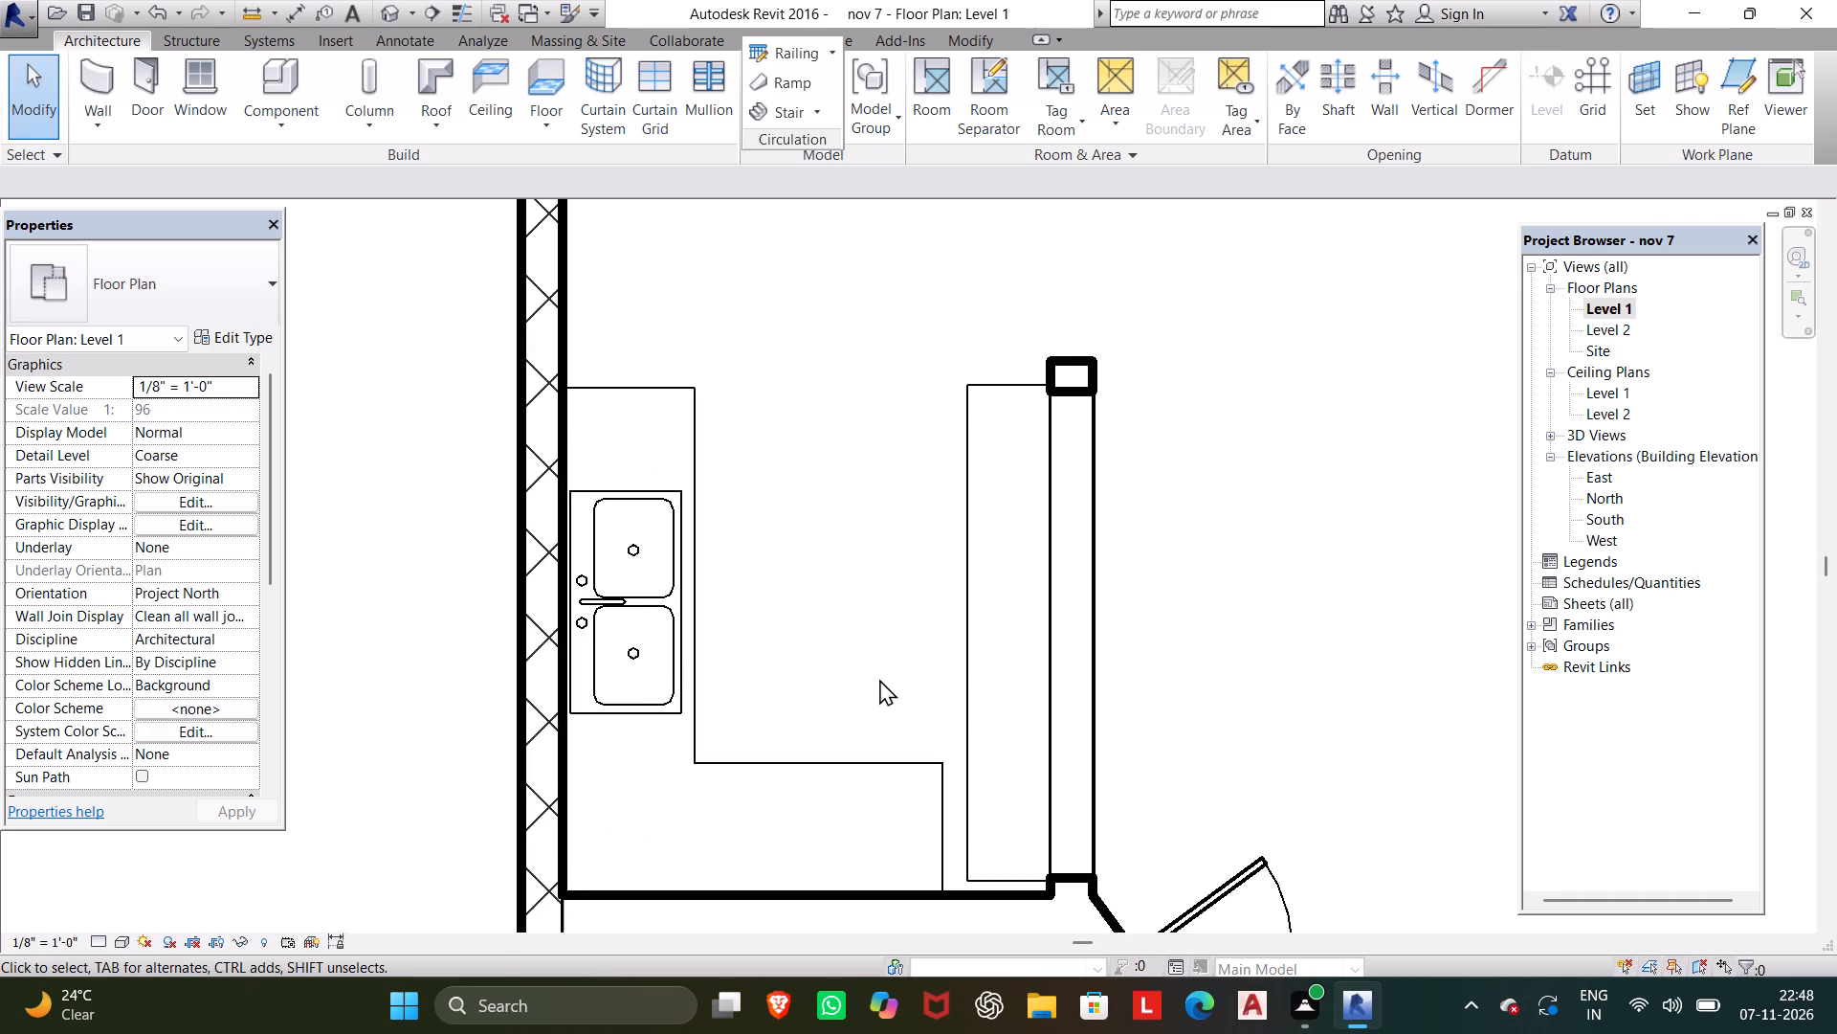
{"action": "scroll", "coordinate": [879, 679], "scroll_direction": "up", "scroll_amount": 1}
{"action": "middle_click_drag", "start_coordinate": [886, 669], "coordinate": [924, 491]}
{"action": "left_click", "coordinate": [942, 623]}
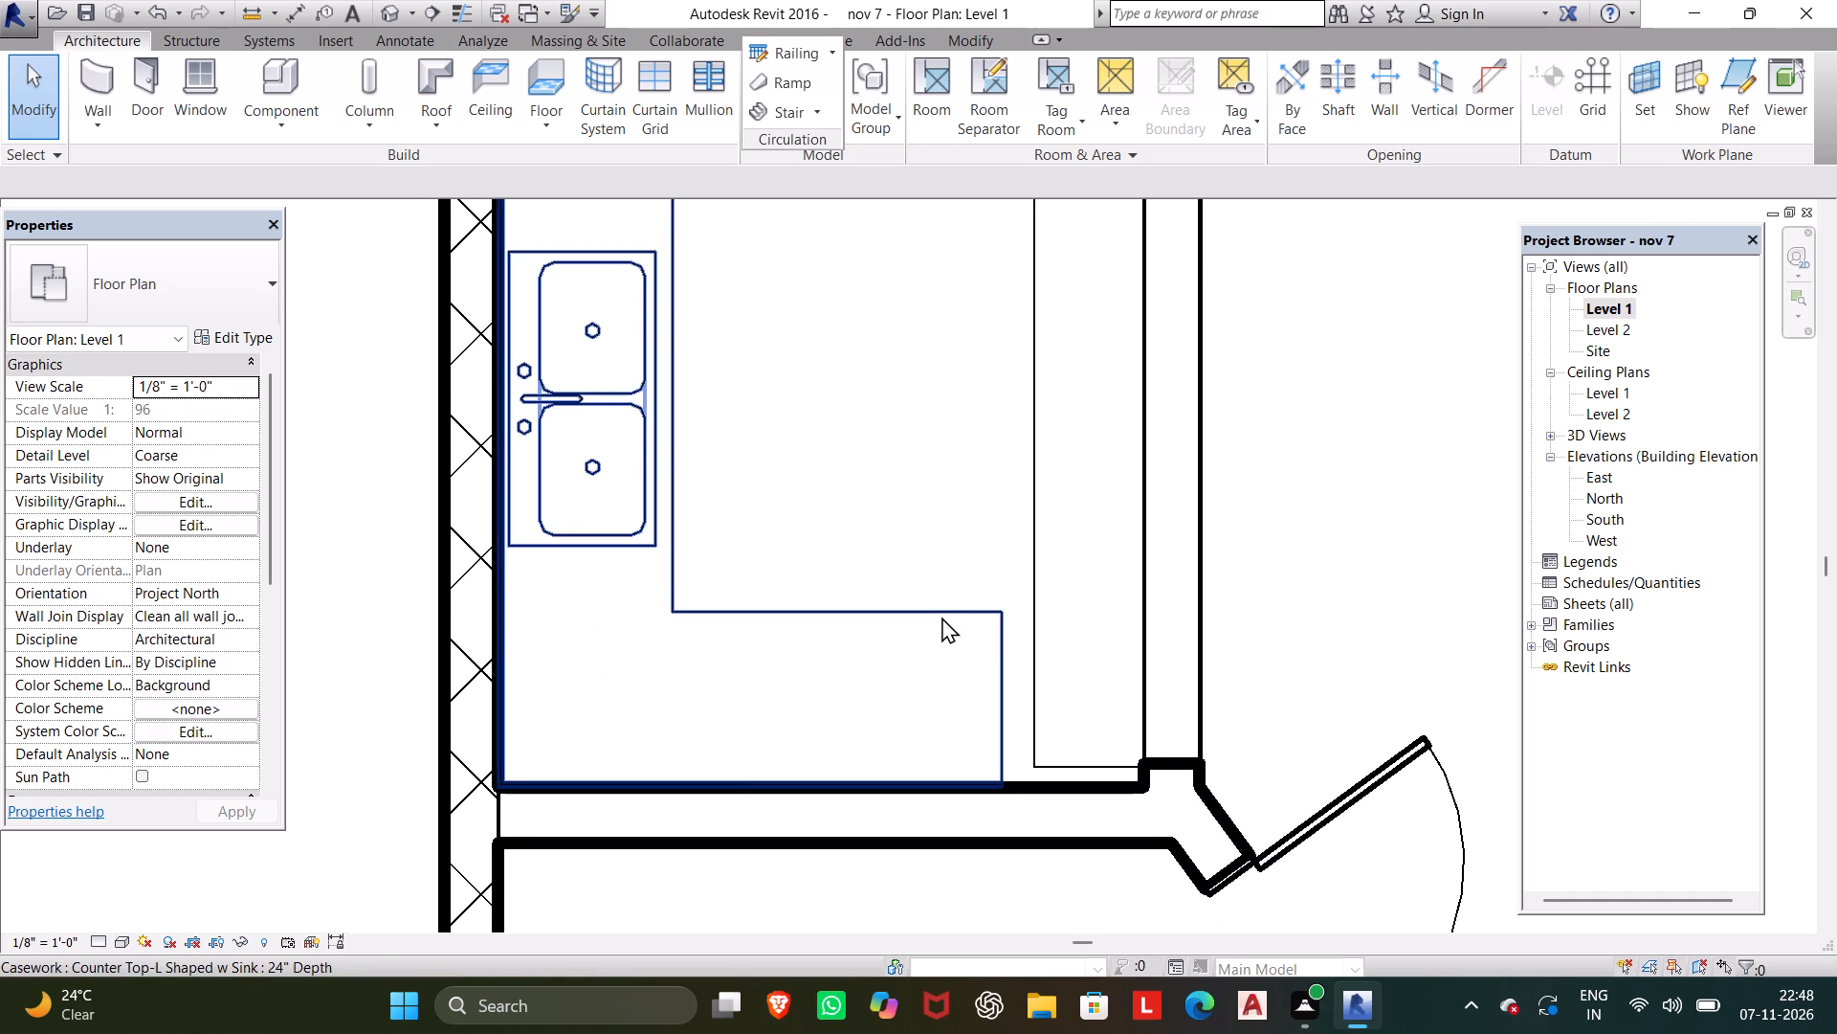
{"action": "left_click", "coordinate": [941, 615]}
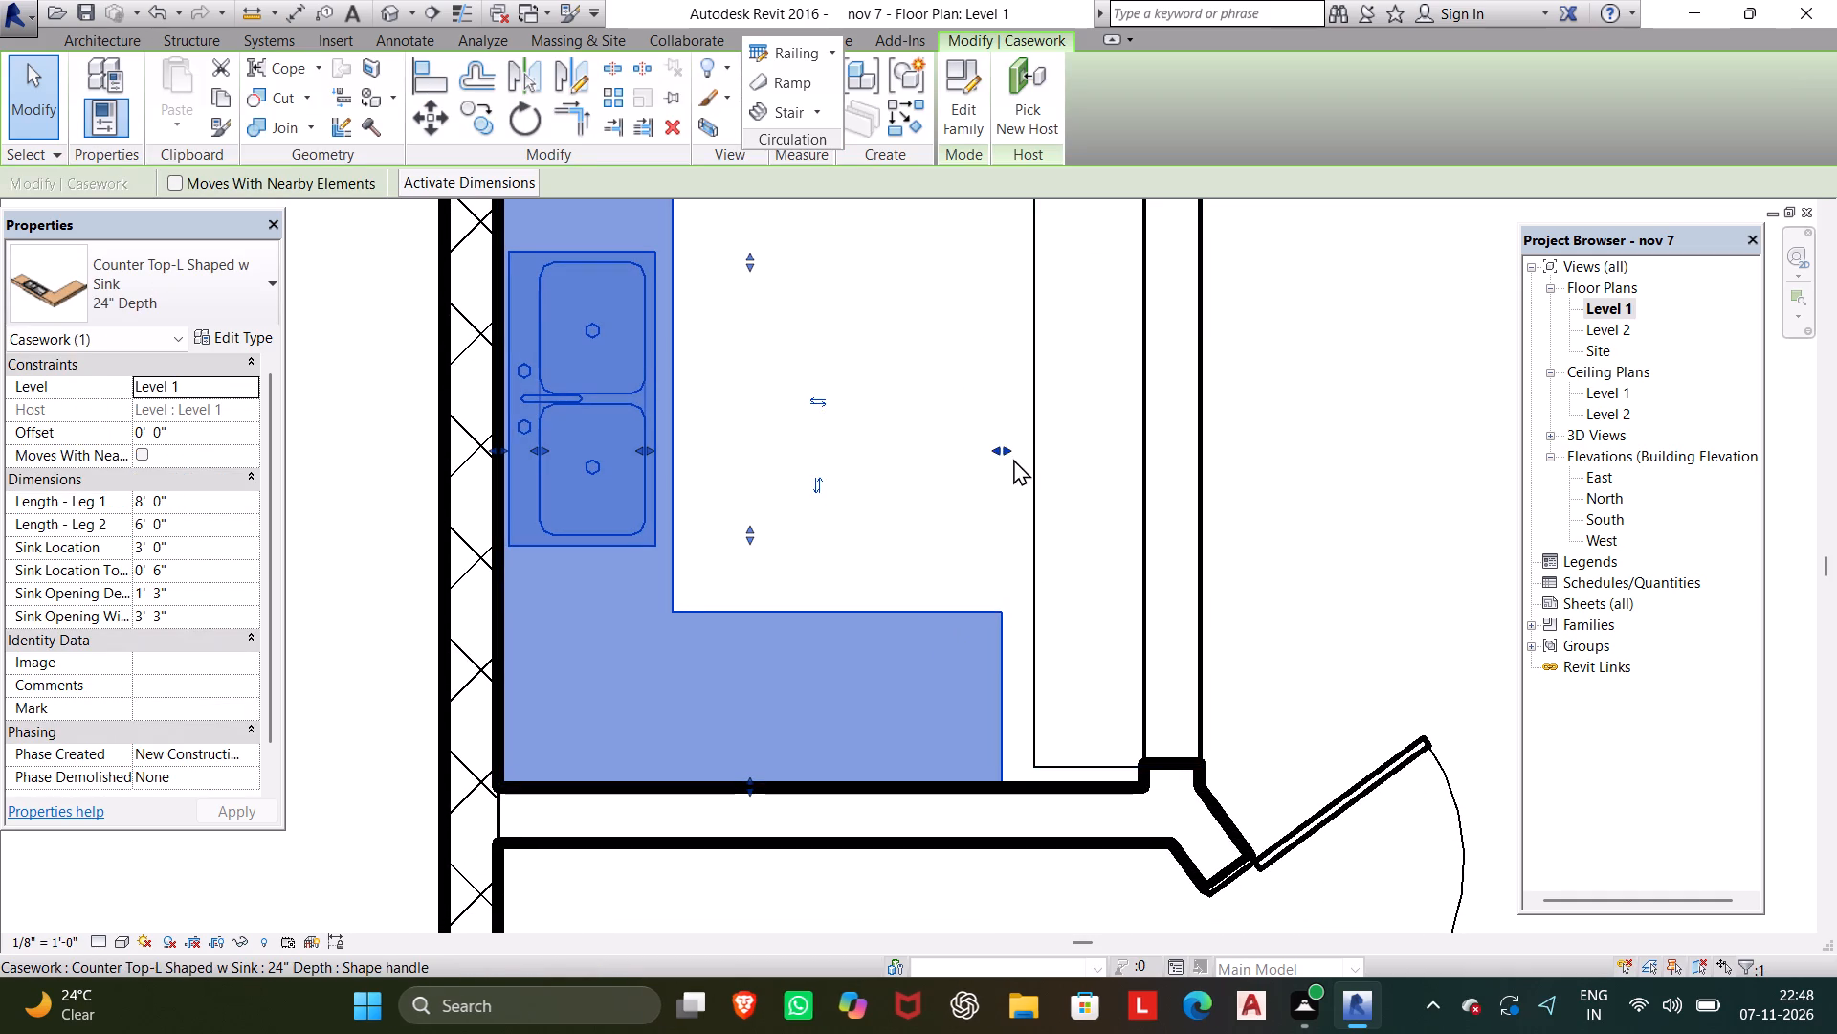
{"action": "left_click_drag", "start_coordinate": [1009, 444], "coordinate": [1030, 448]}
{"action": "left_click", "coordinate": [1261, 246]}
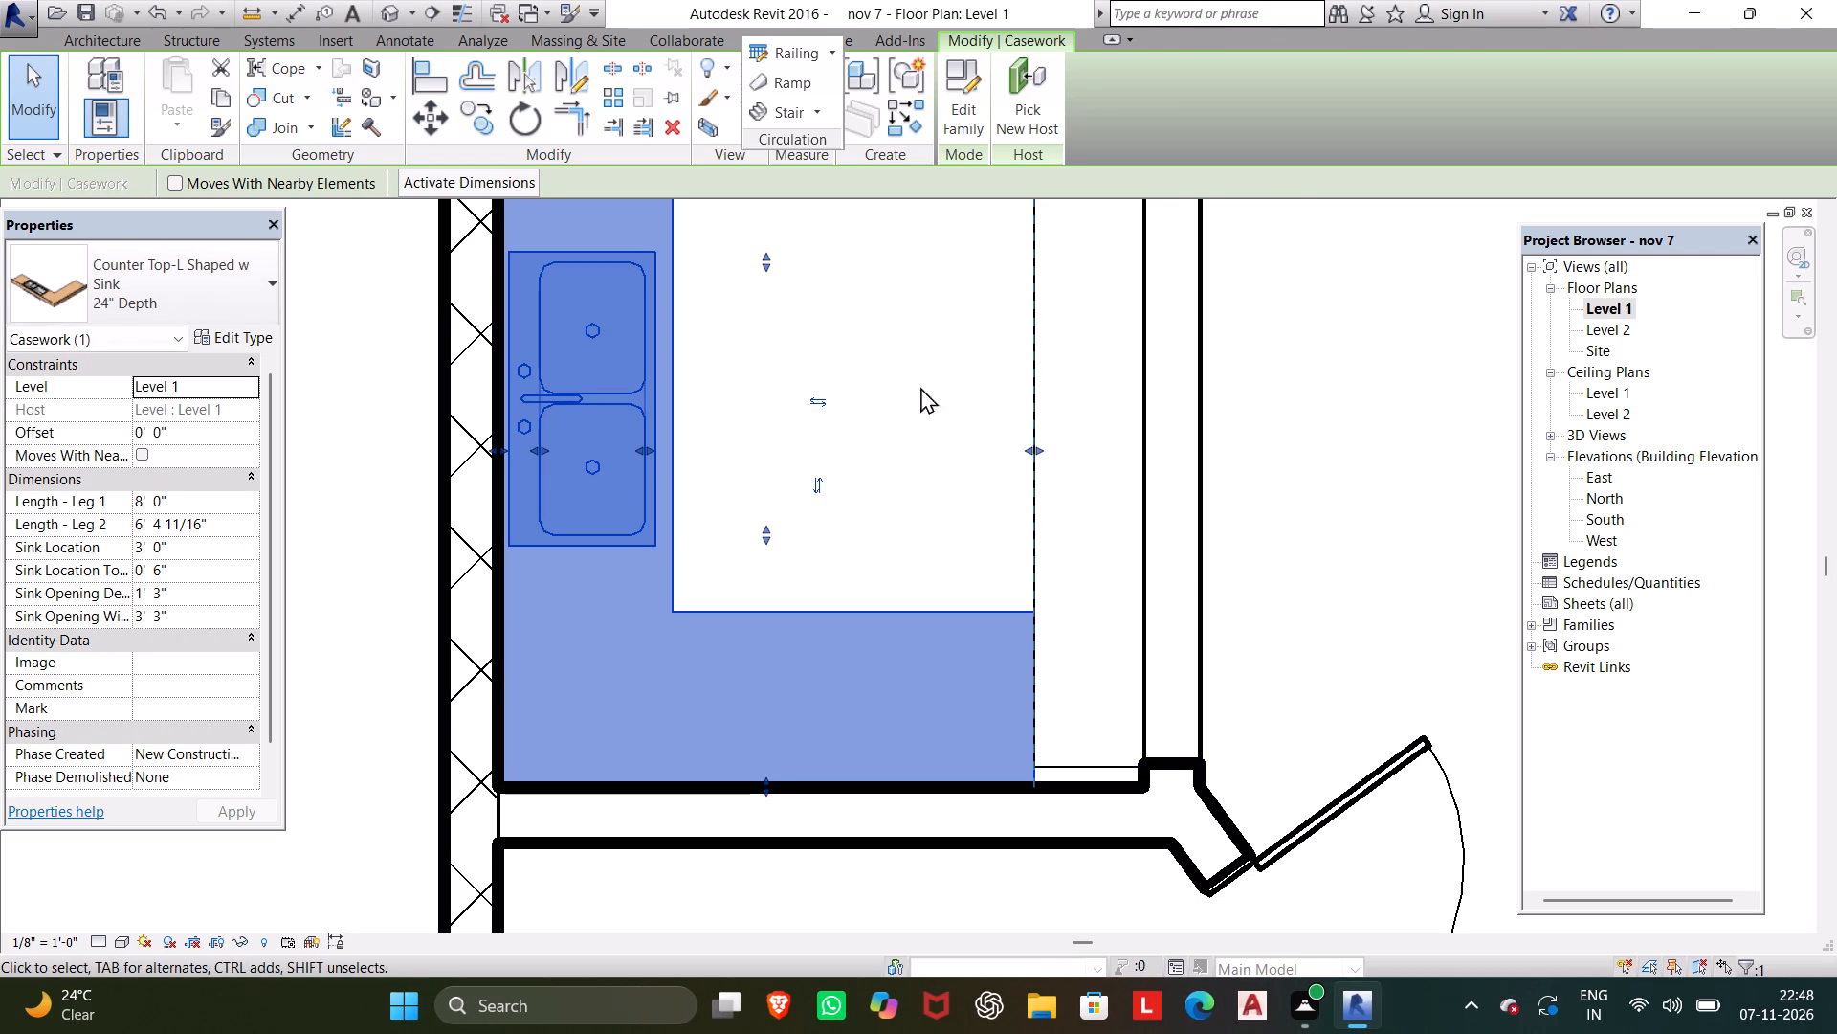
{"action": "left_click", "coordinate": [897, 354]}
Examine how the L-shaped sink countertop and the island countertop fit together, in the plan and in 3D.
{"action": "scroll", "coordinate": [886, 327], "scroll_direction": "down", "scroll_amount": 1}
{"action": "middle_click_drag", "start_coordinate": [886, 338], "coordinate": [908, 619]}
{"action": "scroll", "coordinate": [908, 560], "scroll_direction": "down", "scroll_amount": 1}
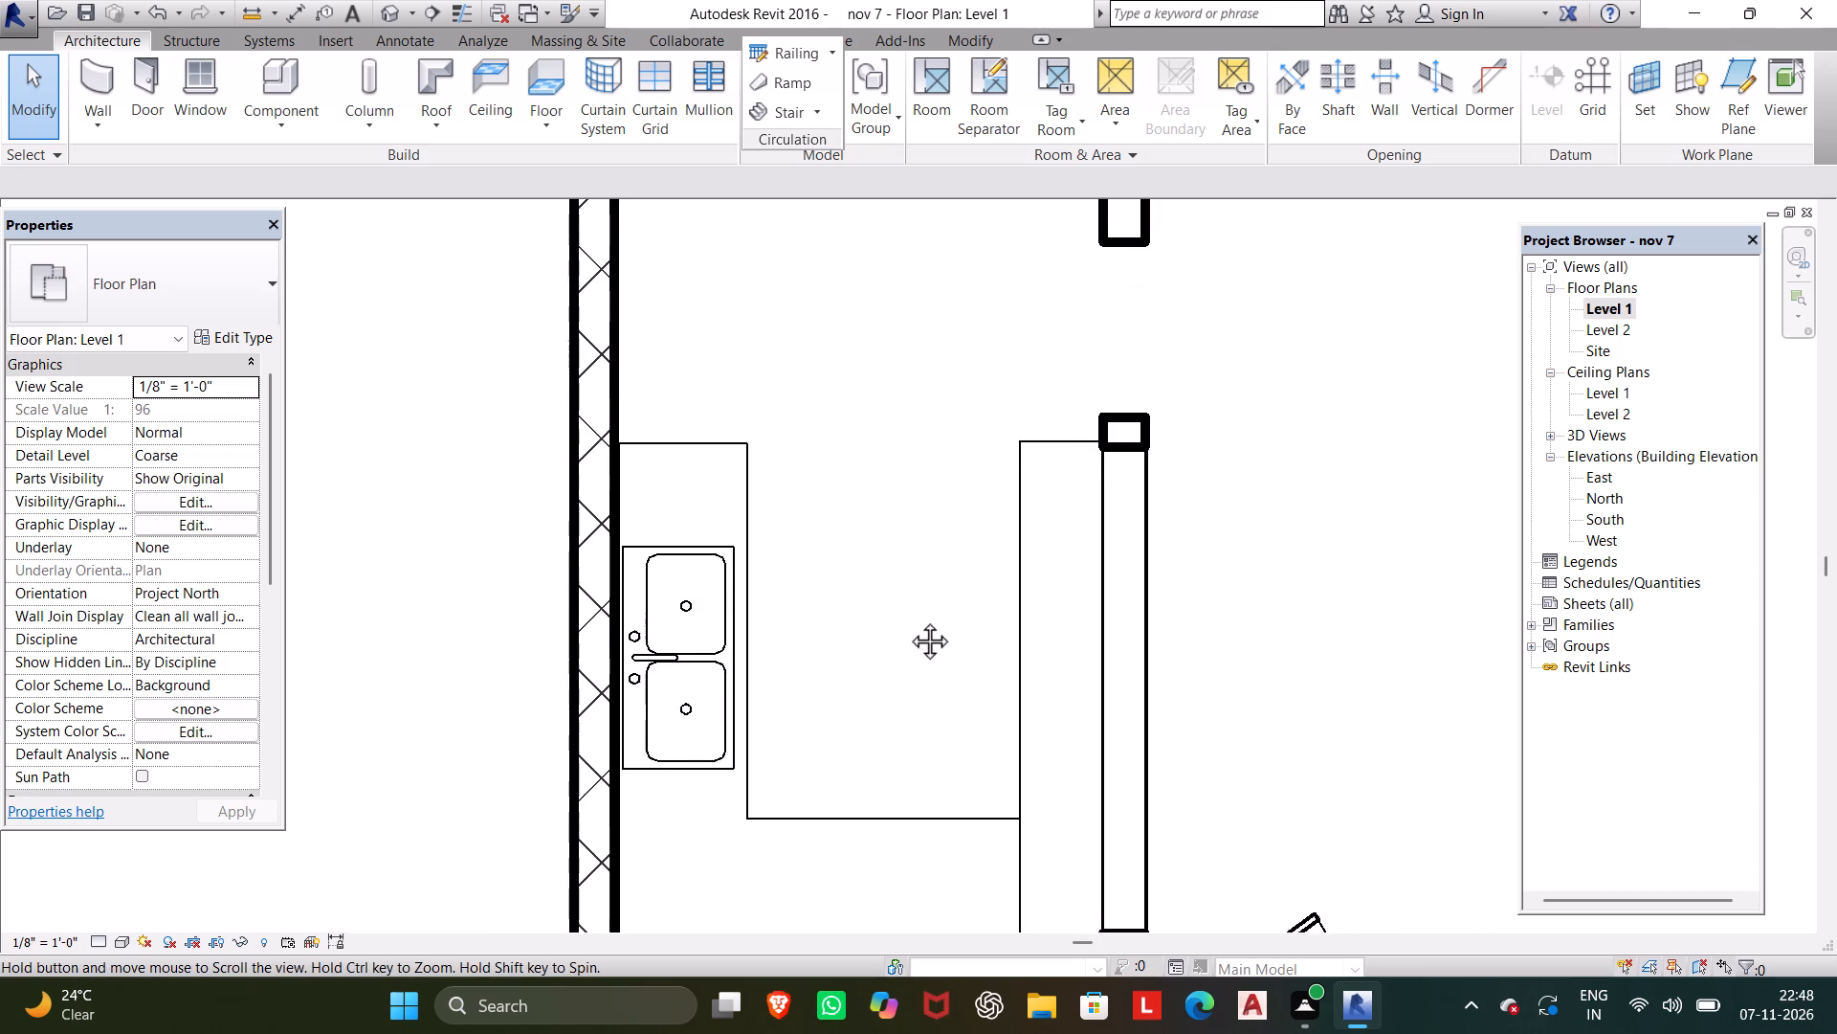
{"action": "middle_click_drag", "start_coordinate": [908, 619], "coordinate": [908, 625]}
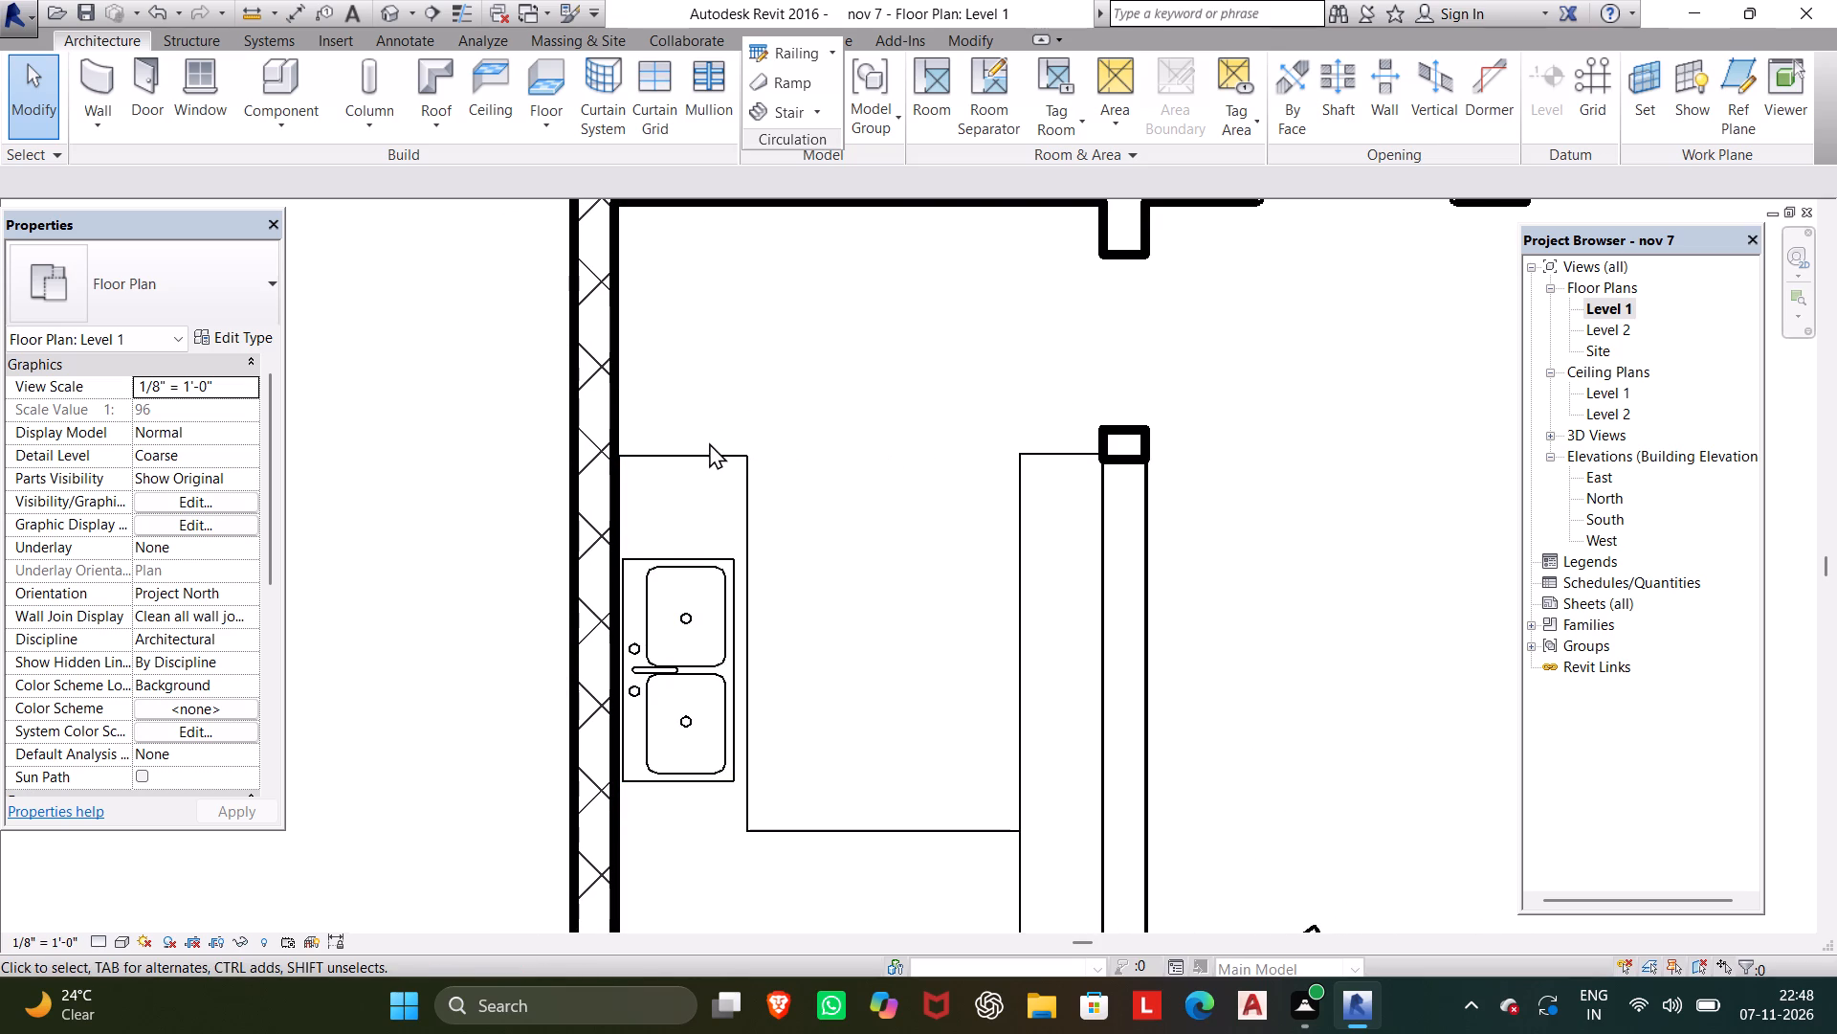
{"action": "left_click", "coordinate": [401, 15]}
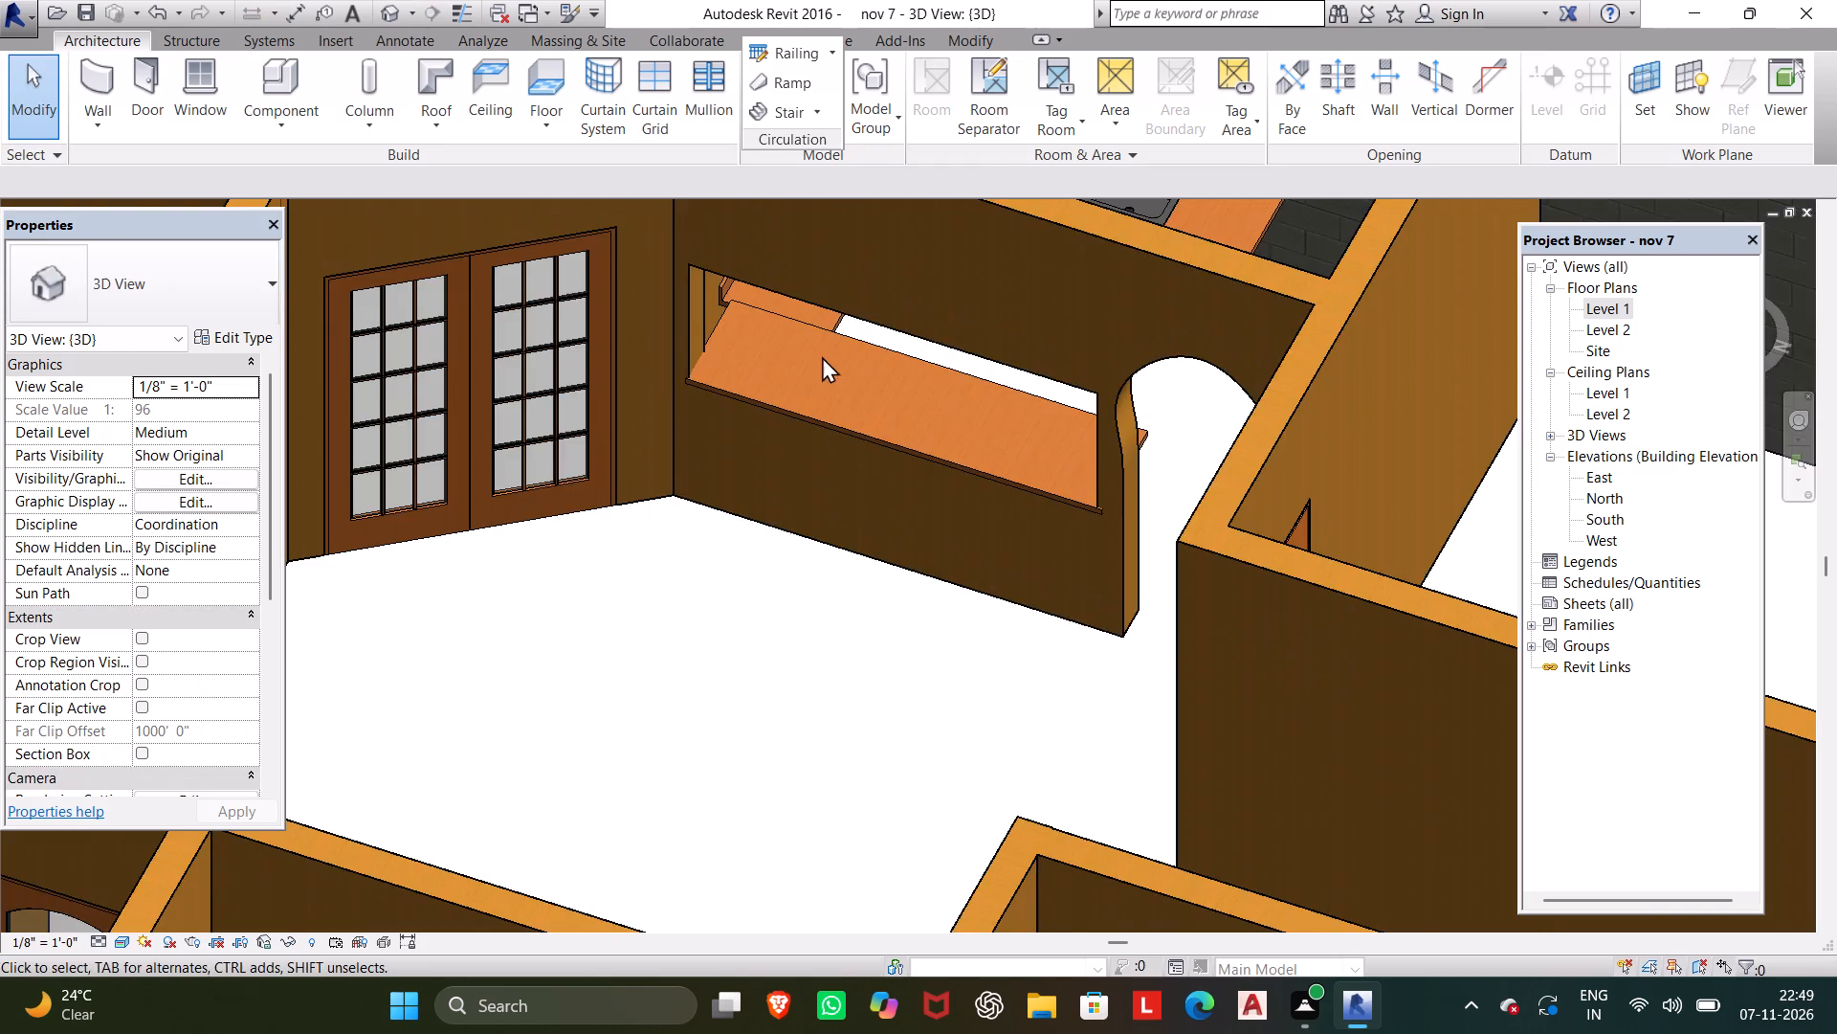
{"action": "scroll", "coordinate": [822, 360], "scroll_direction": "down", "scroll_amount": 3}
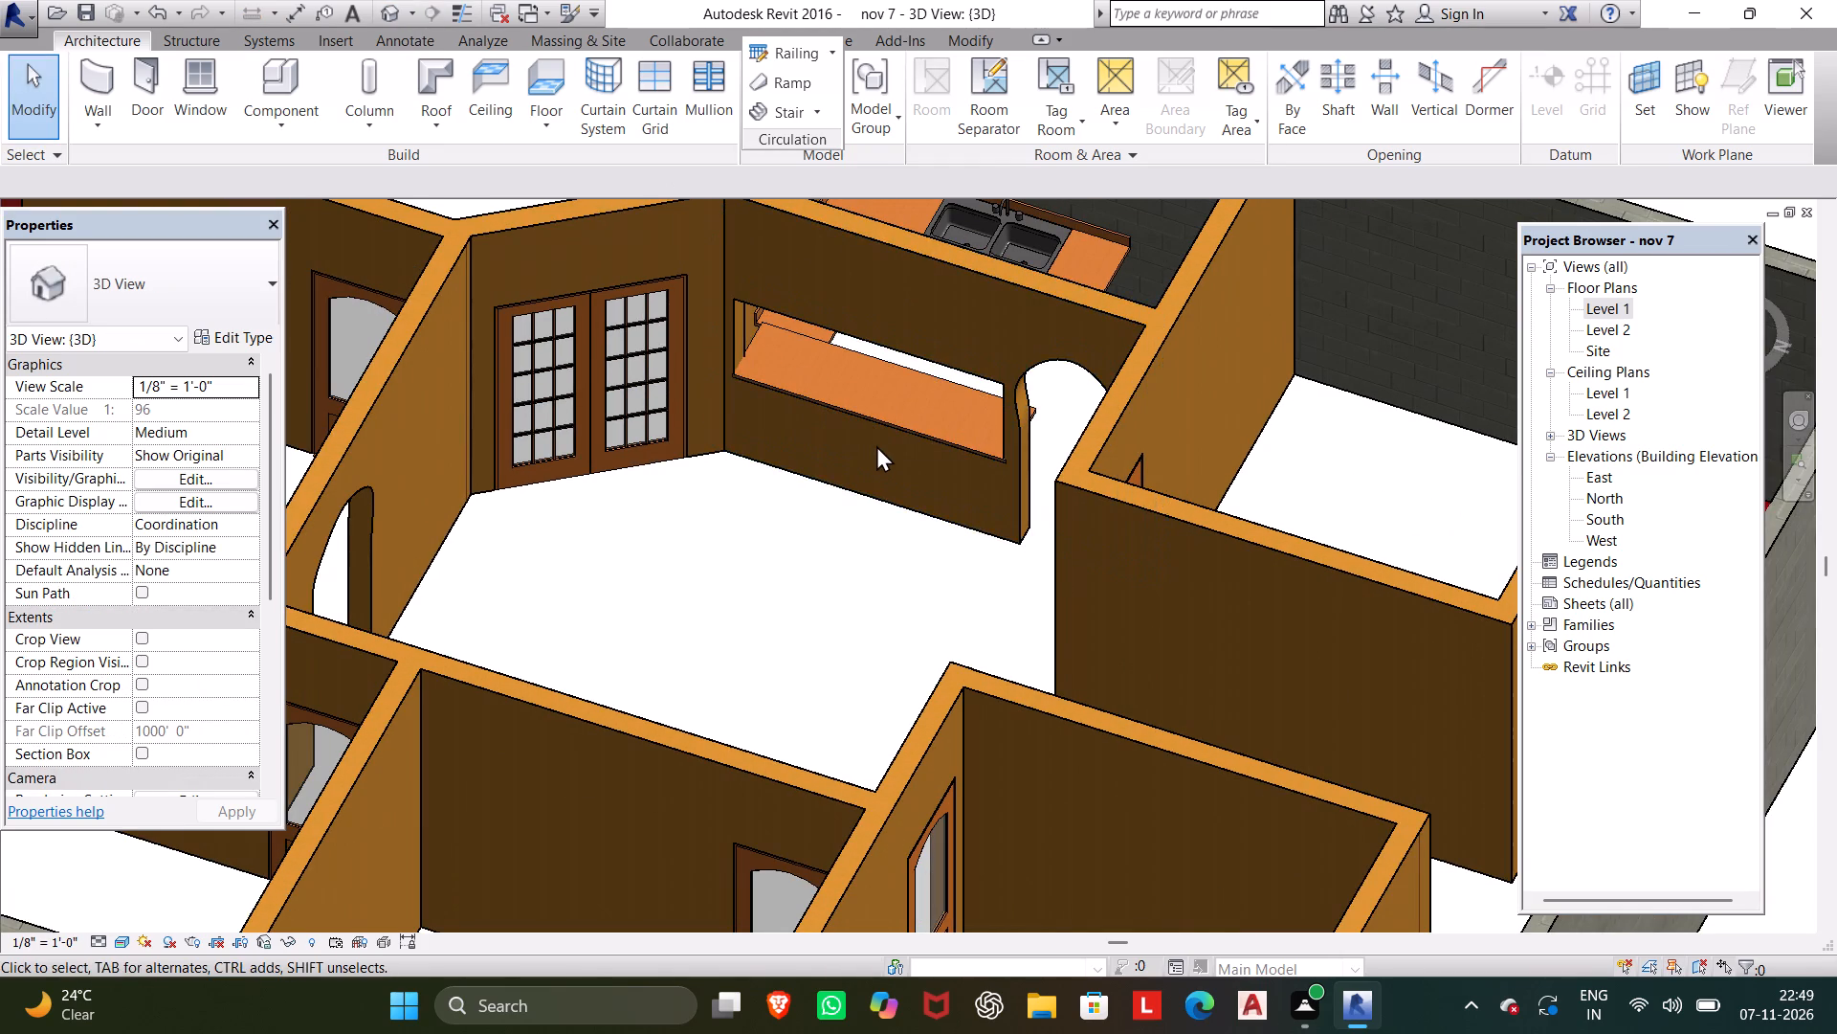
{"action": "middle_click_drag", "start_coordinate": [876, 449], "coordinate": [567, 481], "text": "shift"}
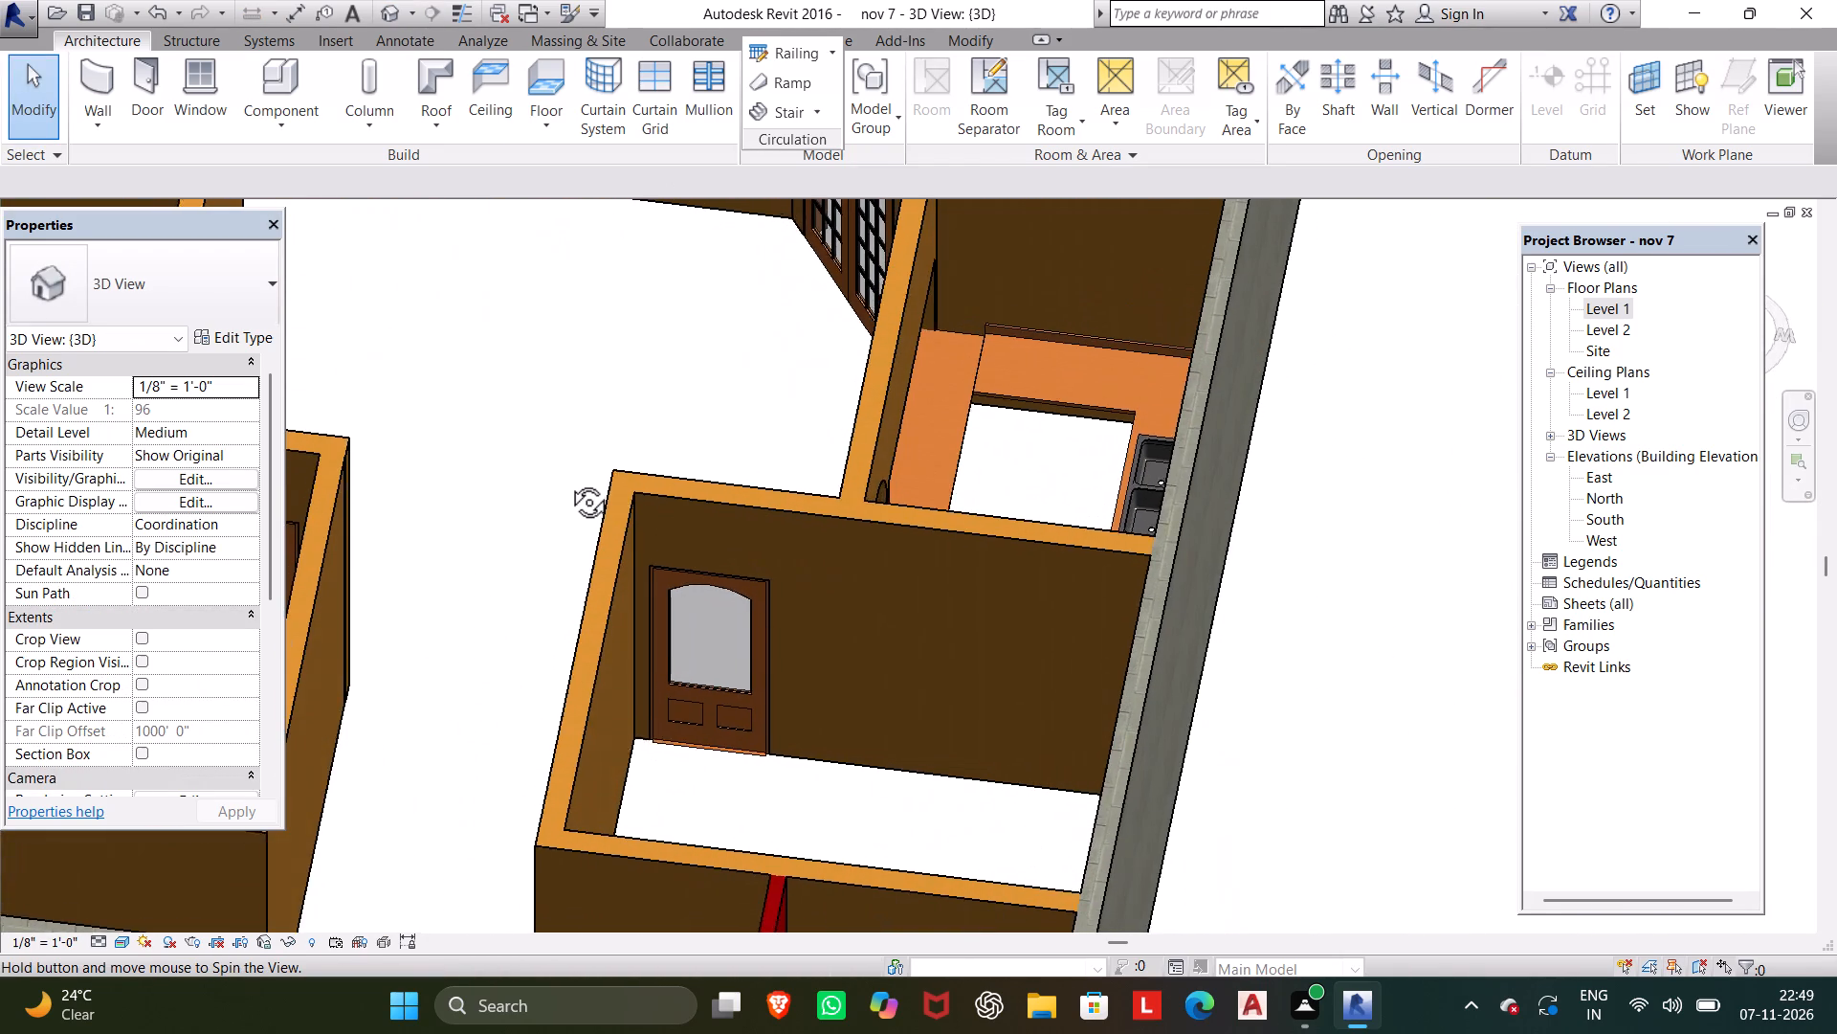
{"action": "middle_click_drag", "start_coordinate": [567, 481], "coordinate": [956, 483], "text": "shift"}
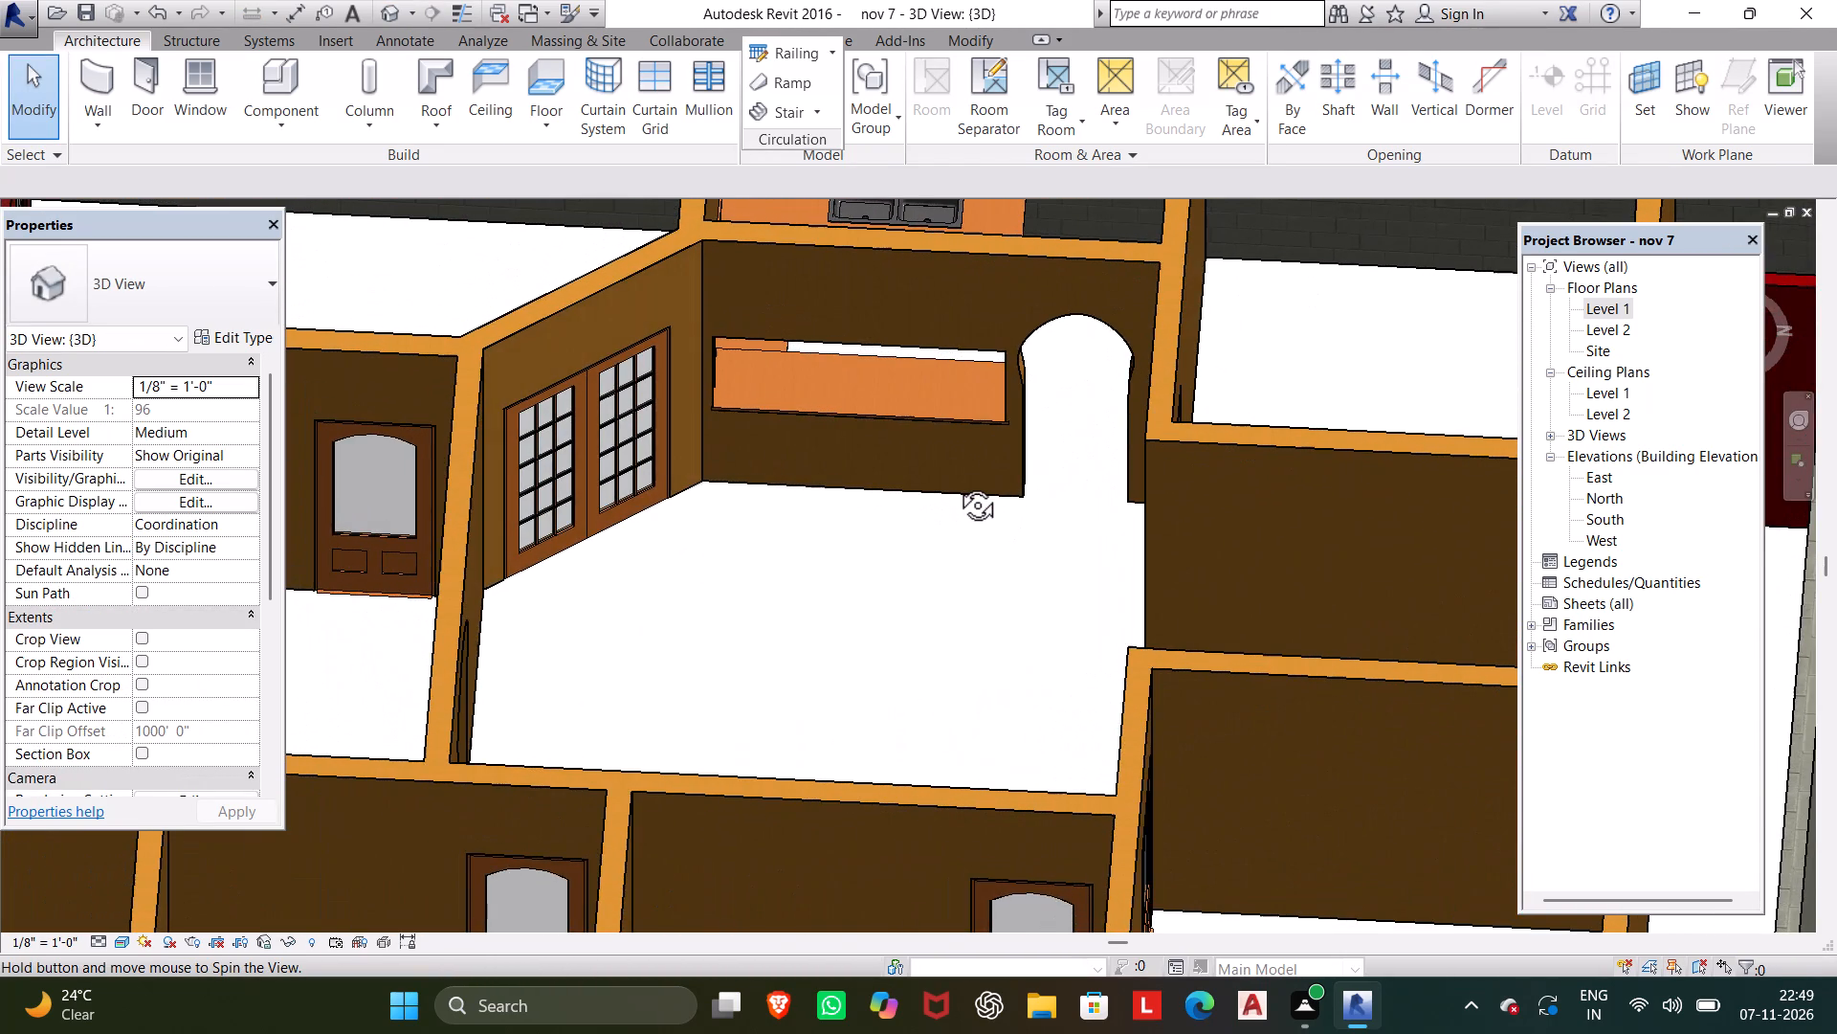
{"action": "middle_click_drag", "start_coordinate": [956, 483], "coordinate": [955, 483], "text": "shift"}
{"action": "scroll", "coordinate": [927, 461], "scroll_direction": "up", "scroll_amount": 10}
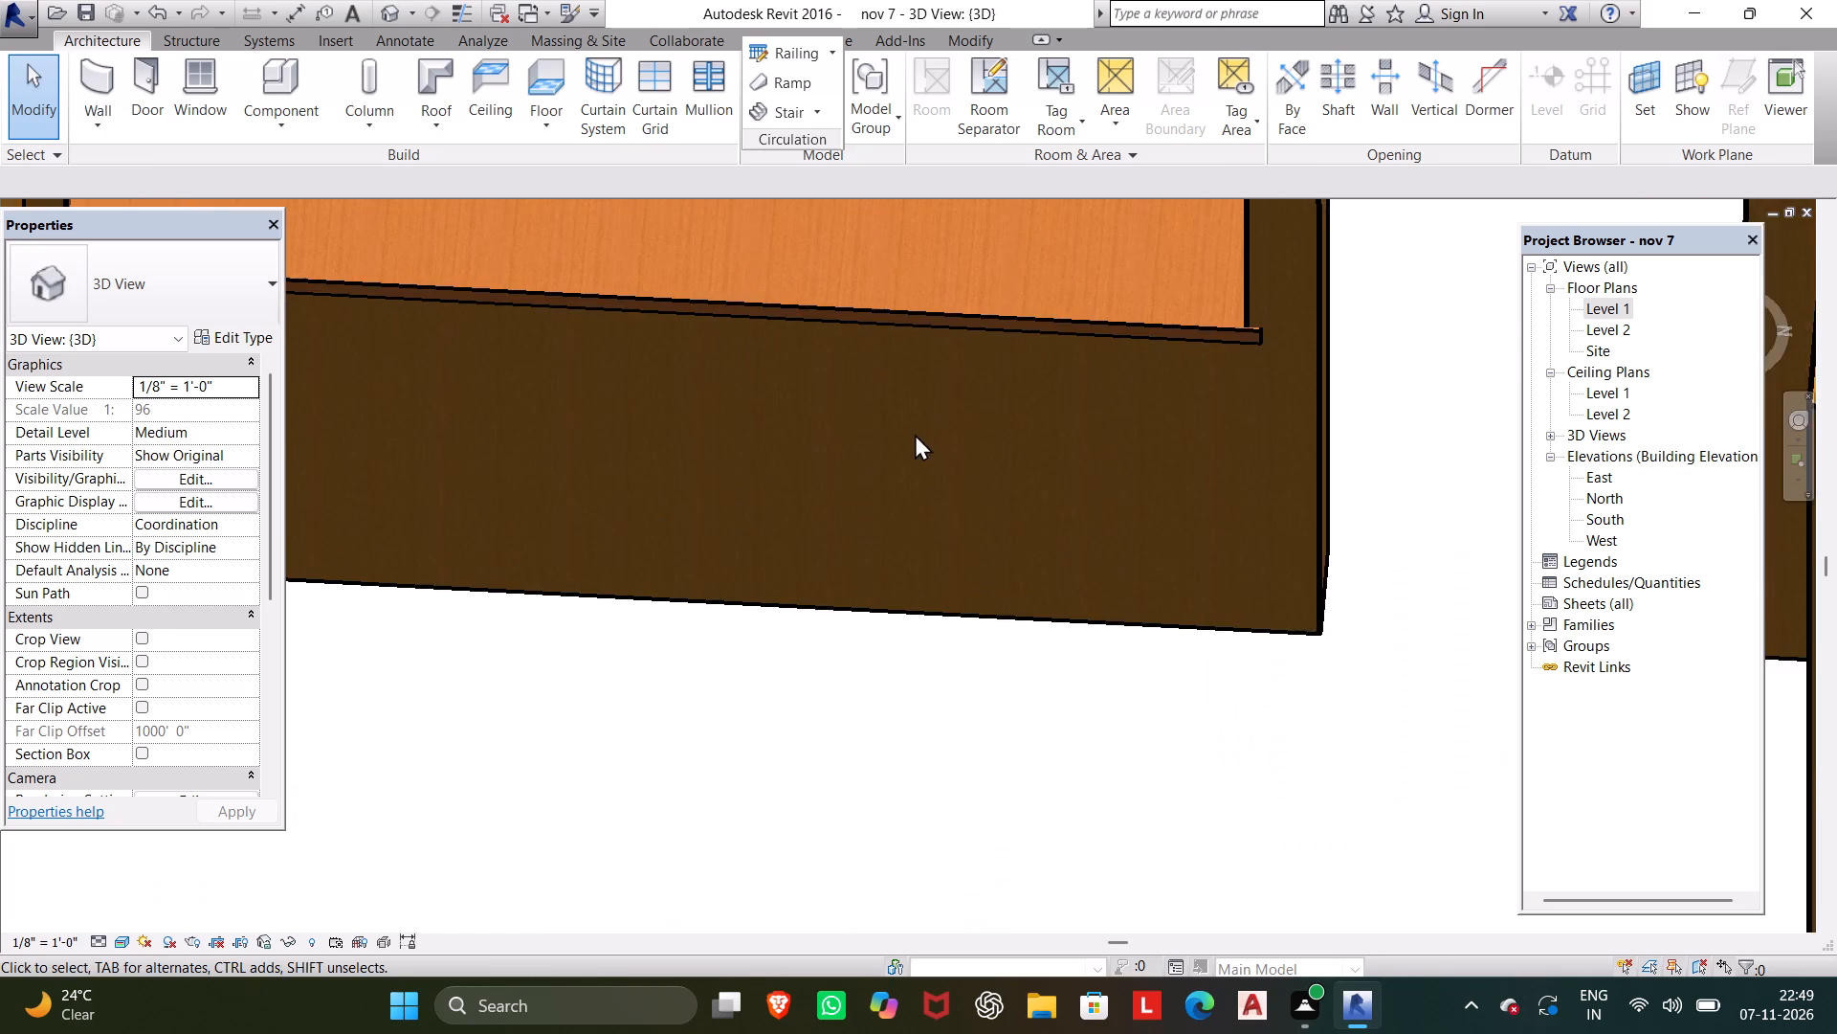
Nudge the island countertop four increments along its wall opening, away from the arched doorway and towards the glazed double door.
{"action": "middle_click_drag", "start_coordinate": [915, 434], "coordinate": [1437, 562]}
{"action": "left_click", "coordinate": [887, 414]}
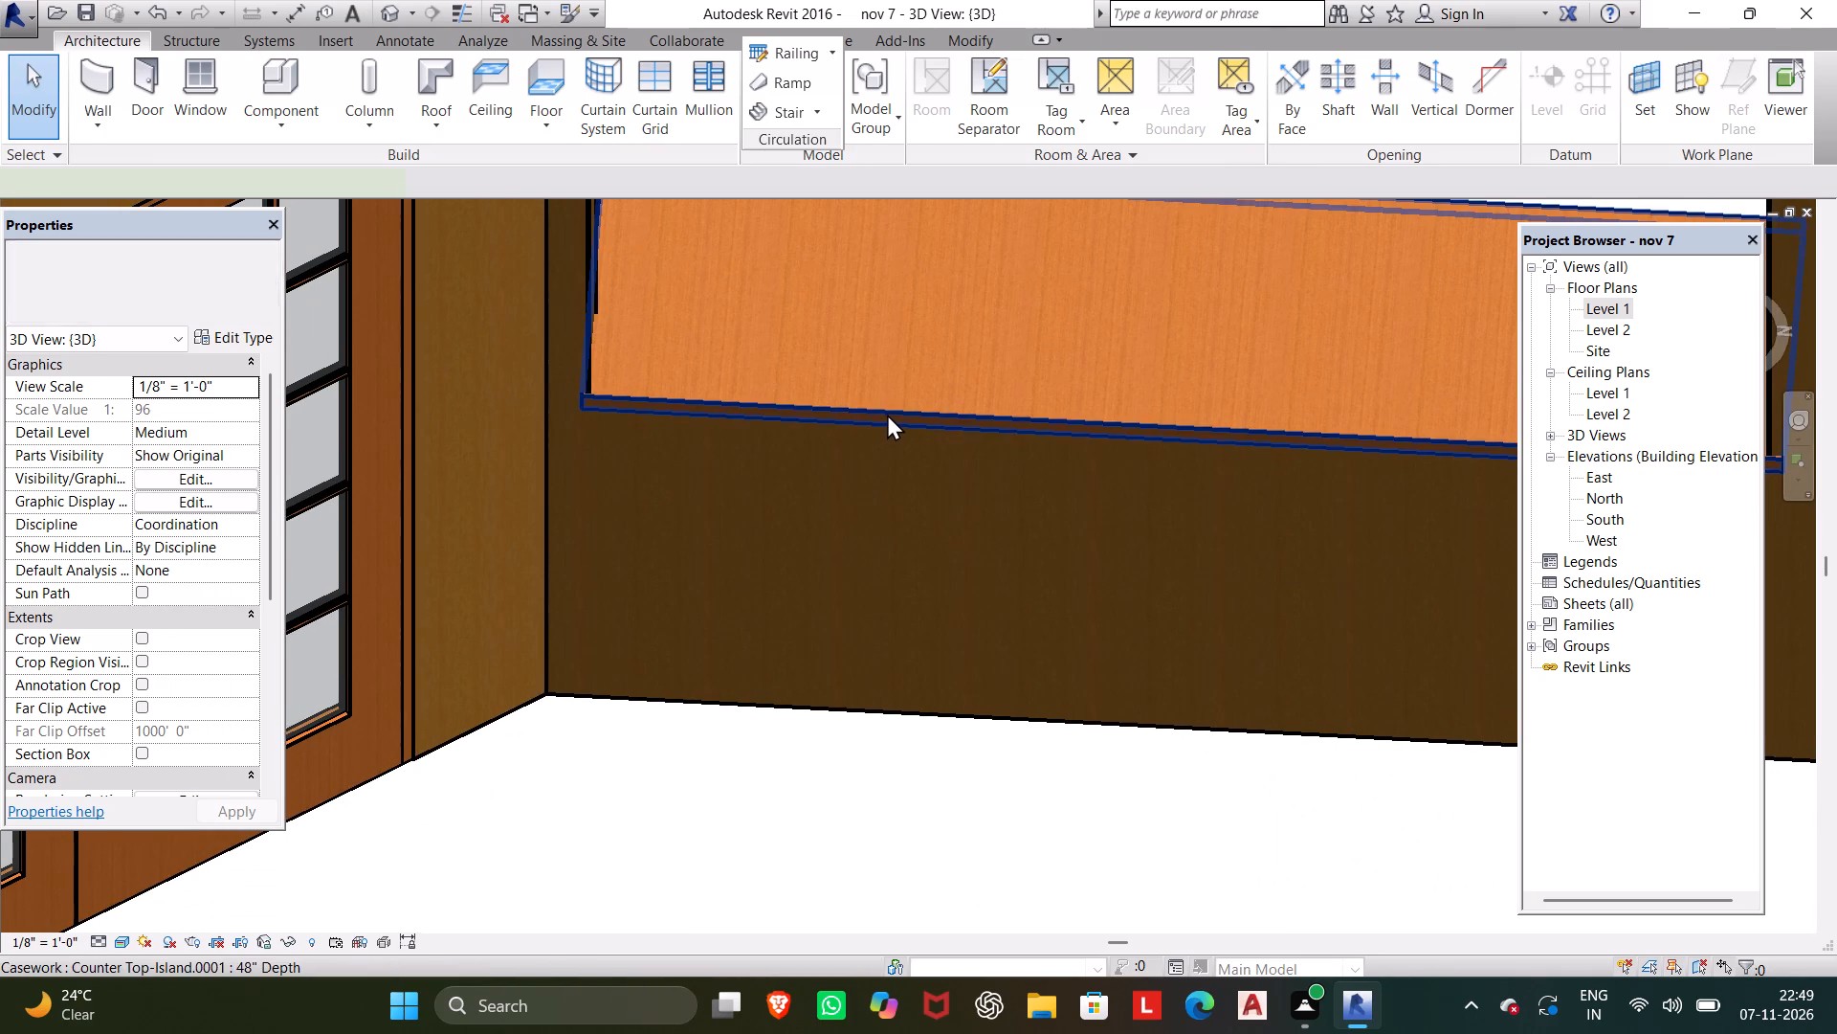
{"action": "scroll", "coordinate": [879, 433], "scroll_direction": "down", "scroll_amount": 4}
{"action": "key", "text": "Left"}
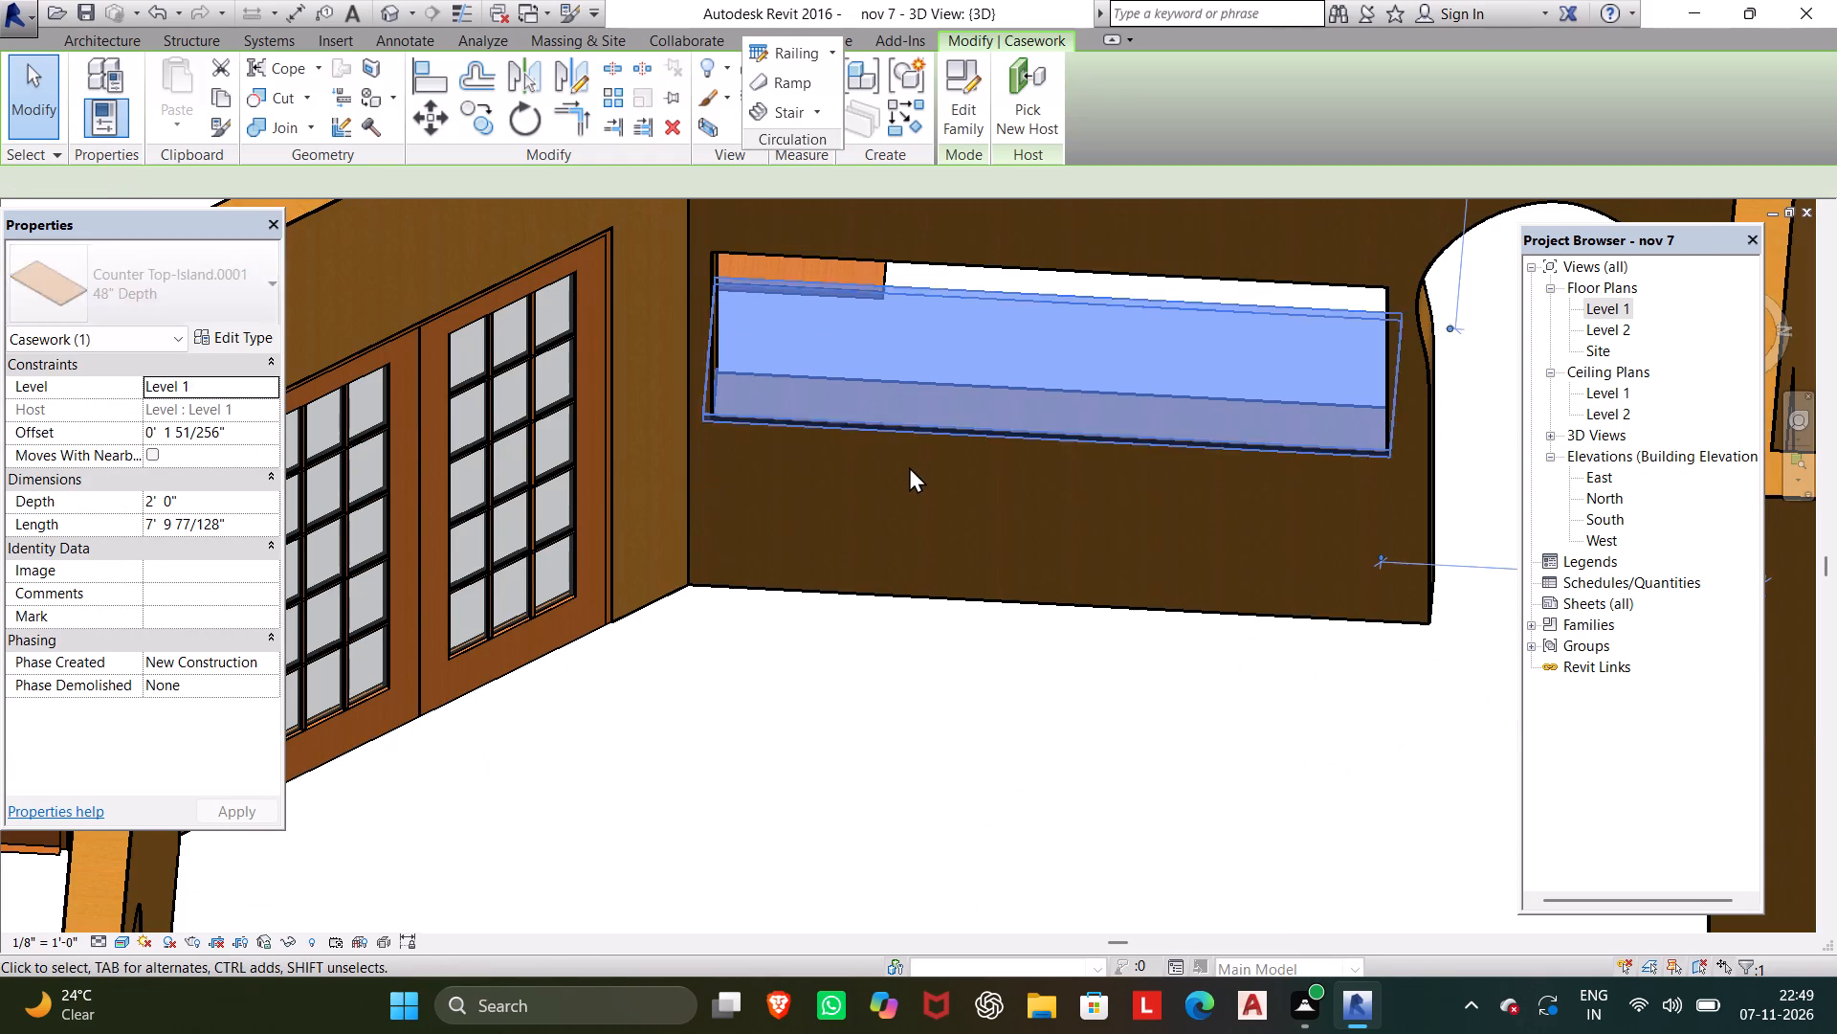
{"action": "key", "text": "Left"}
{"action": "key", "text": "Left"}
{"action": "key", "text": "Left"}
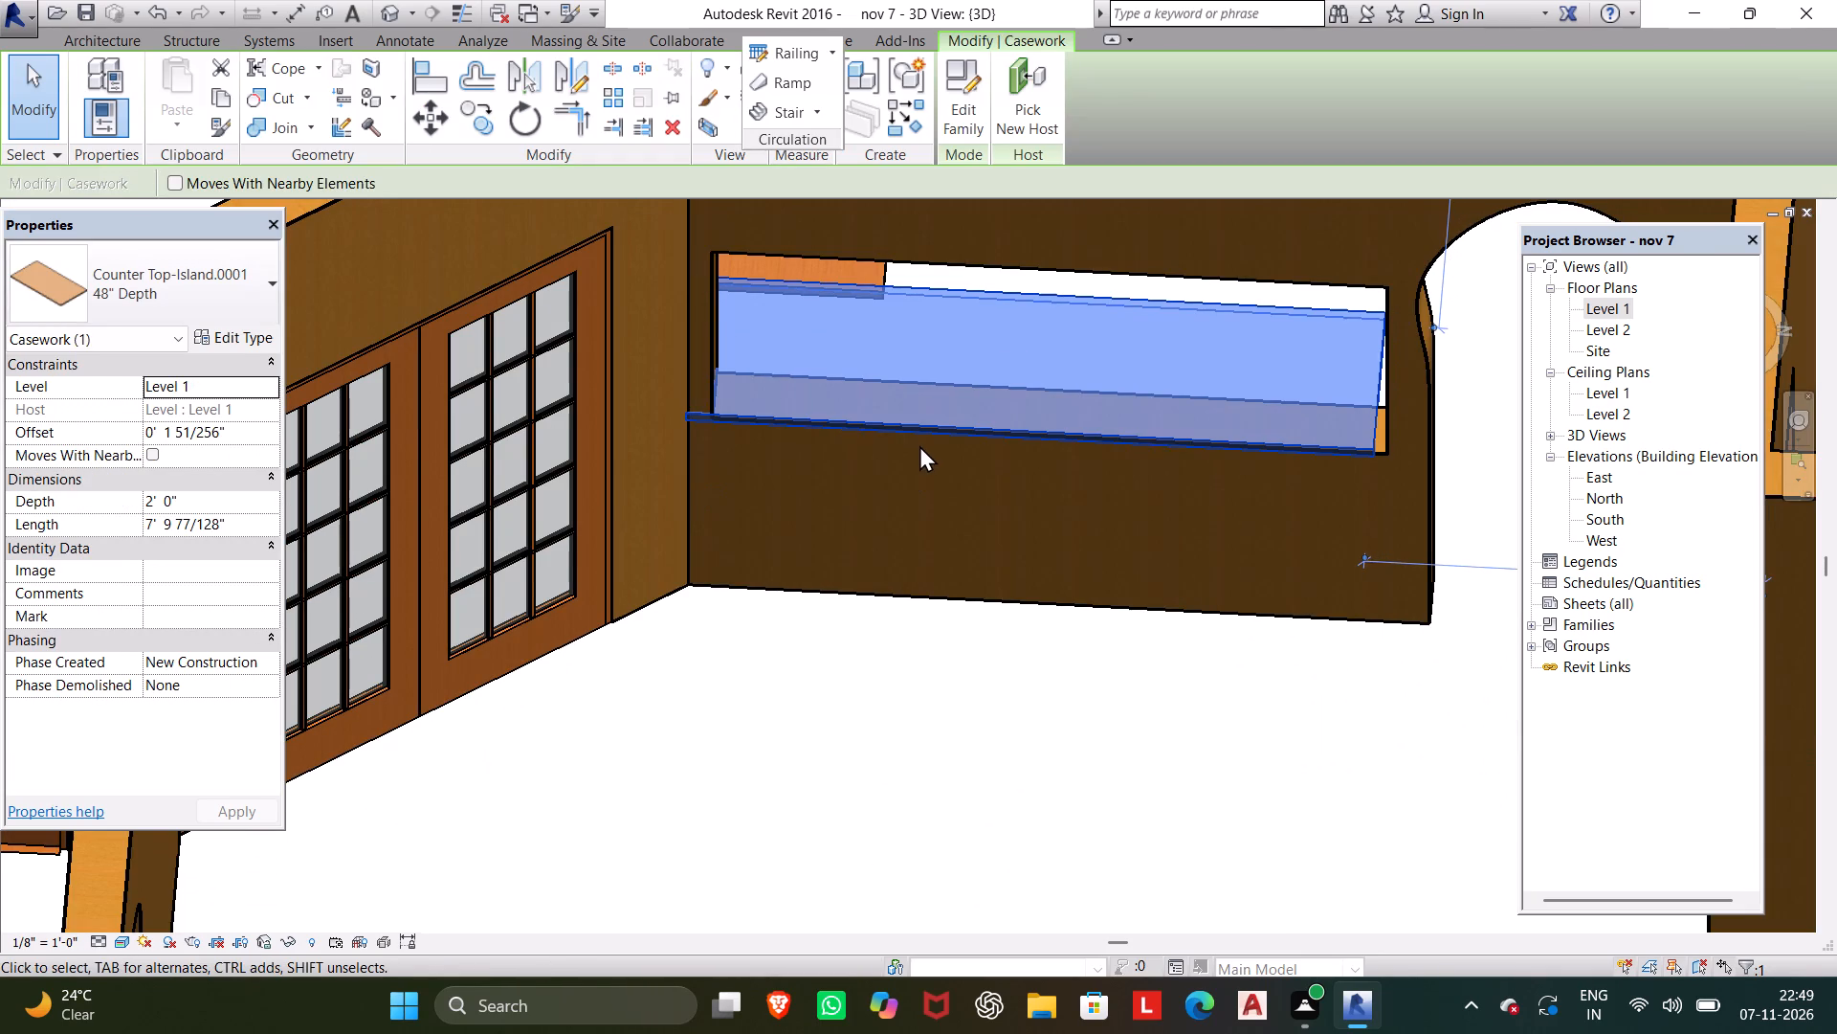
Set the island countertop's length to 8' 0".
{"action": "scroll", "coordinate": [919, 448], "scroll_direction": "down", "scroll_amount": 3}
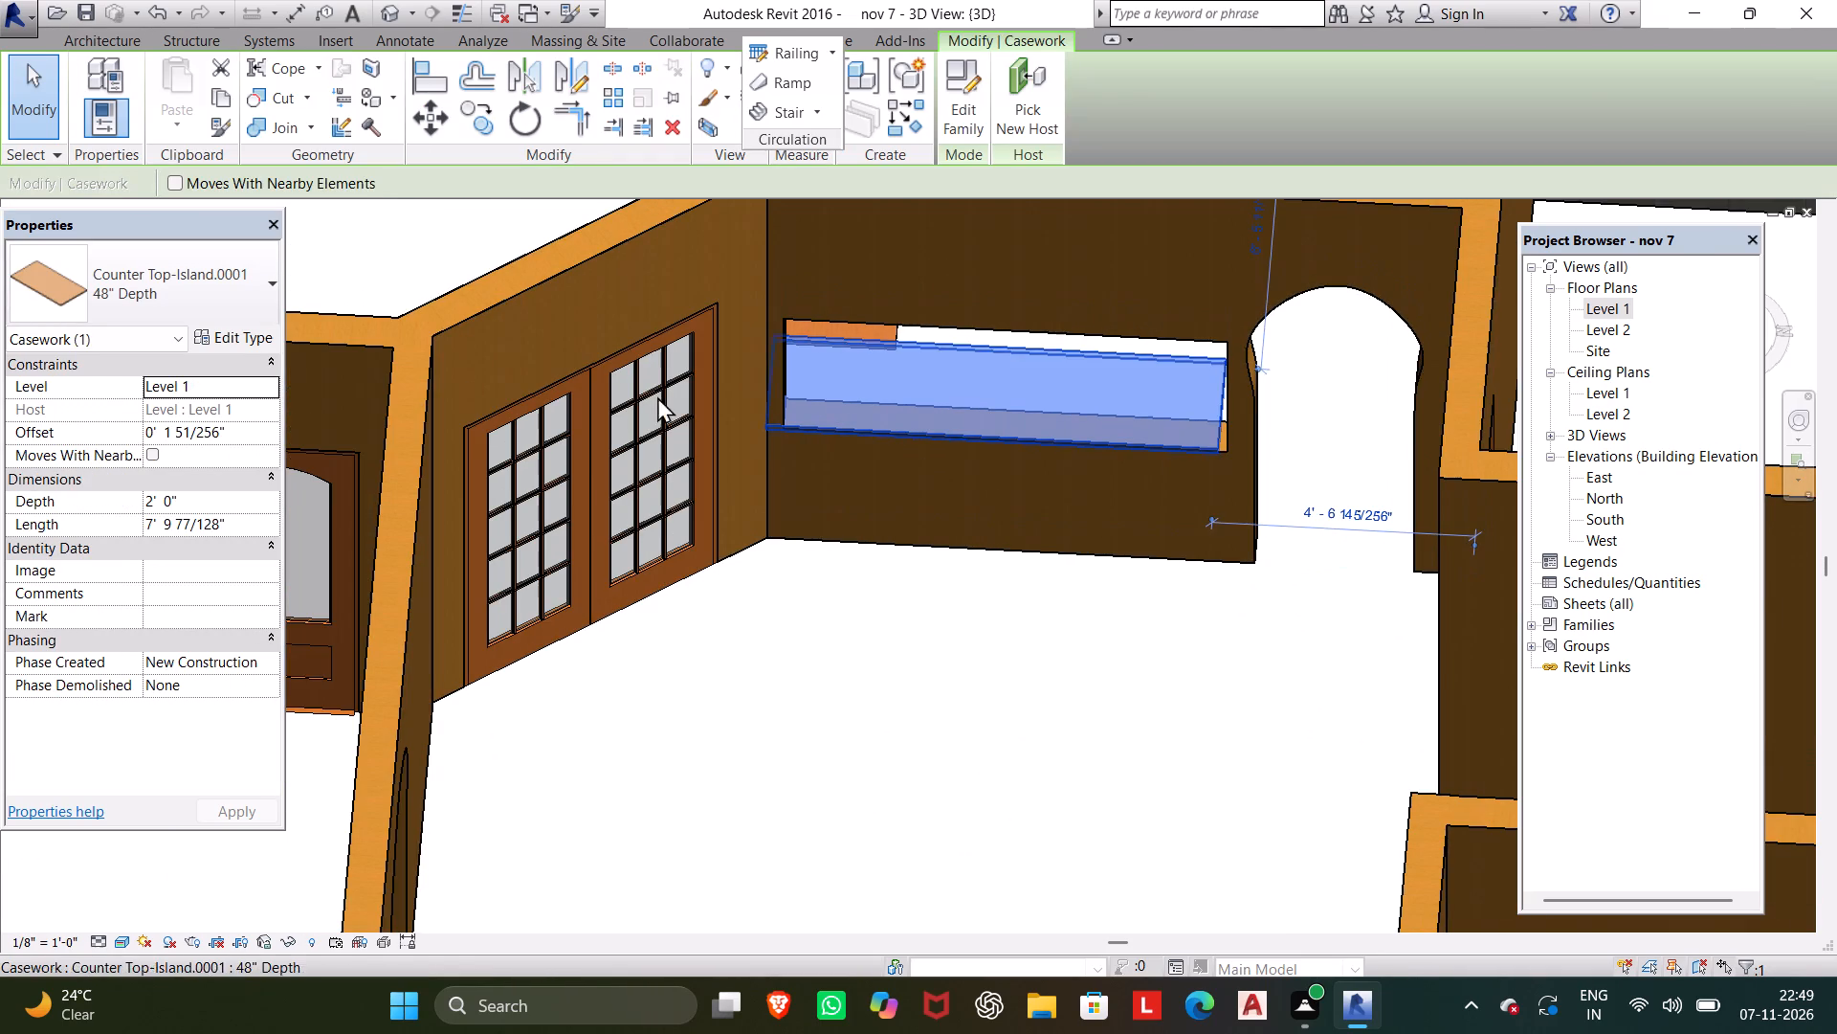
{"action": "left_click", "coordinate": [248, 521]}
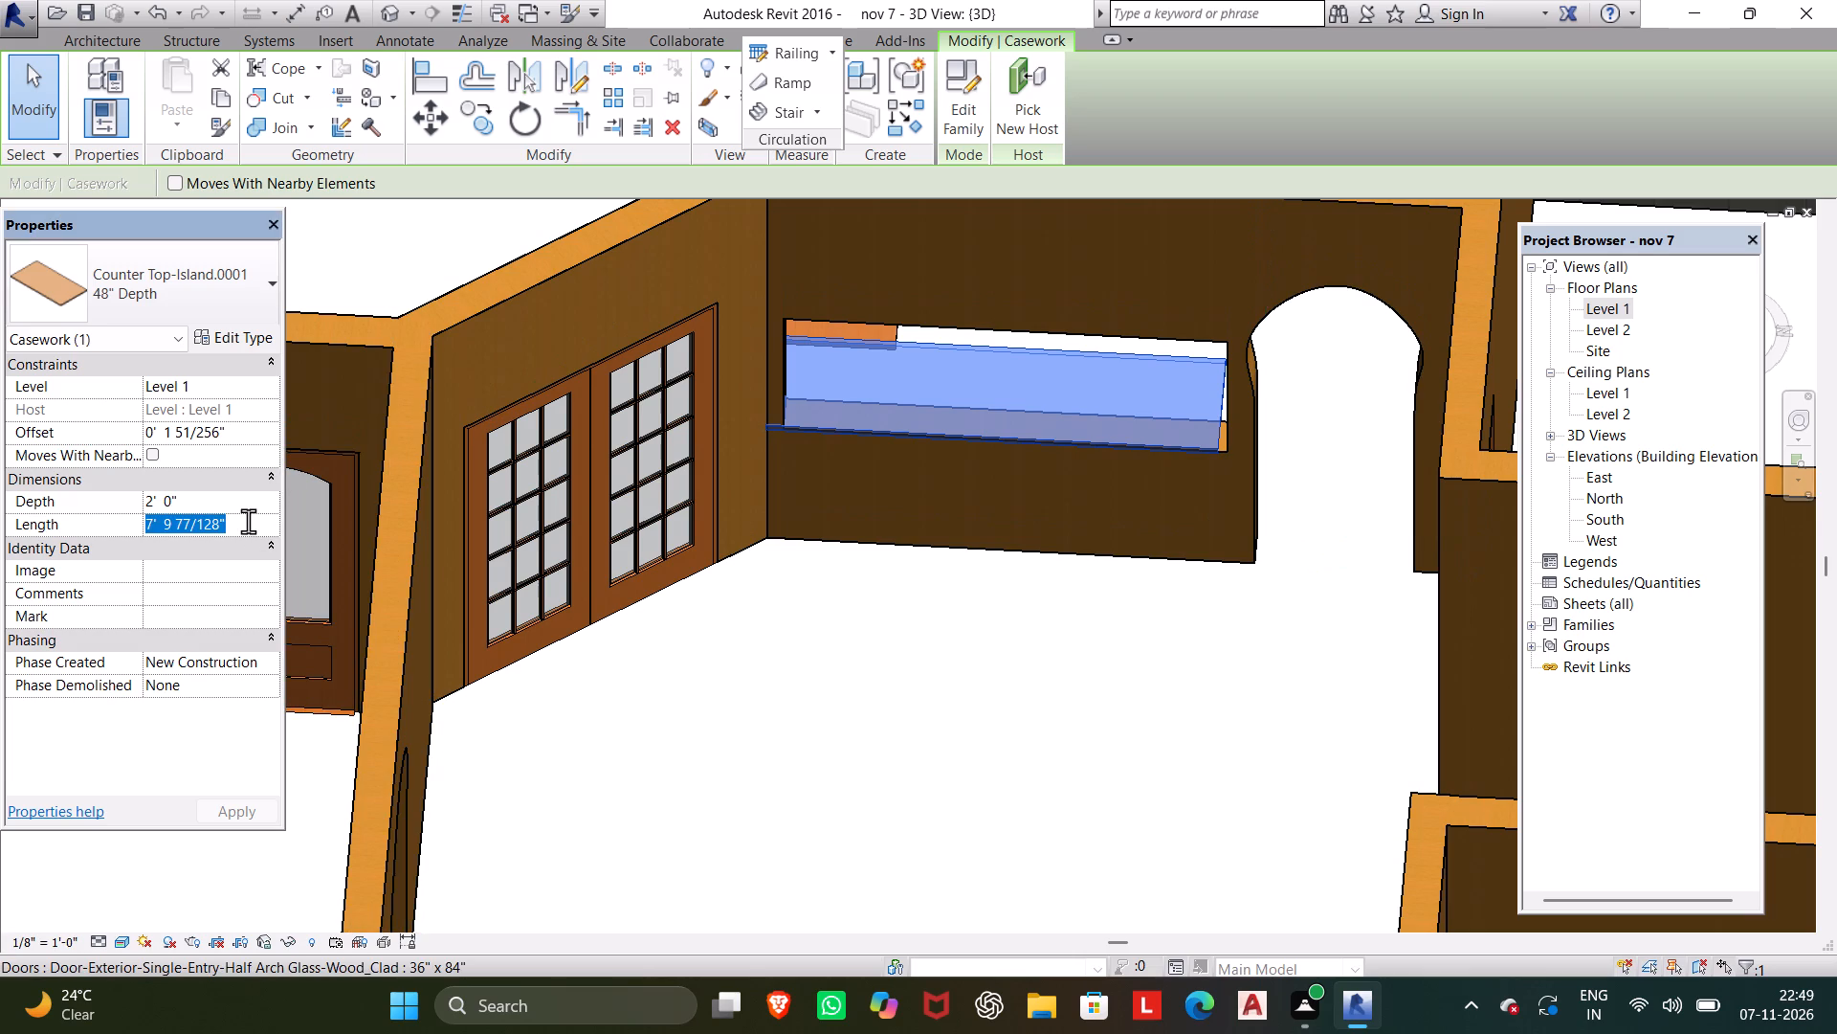
{"action": "left_click", "coordinate": [248, 521]}
{"action": "left_click_drag", "start_coordinate": [248, 521], "coordinate": [145, 516]}
{"action": "type", "text": "/8"}
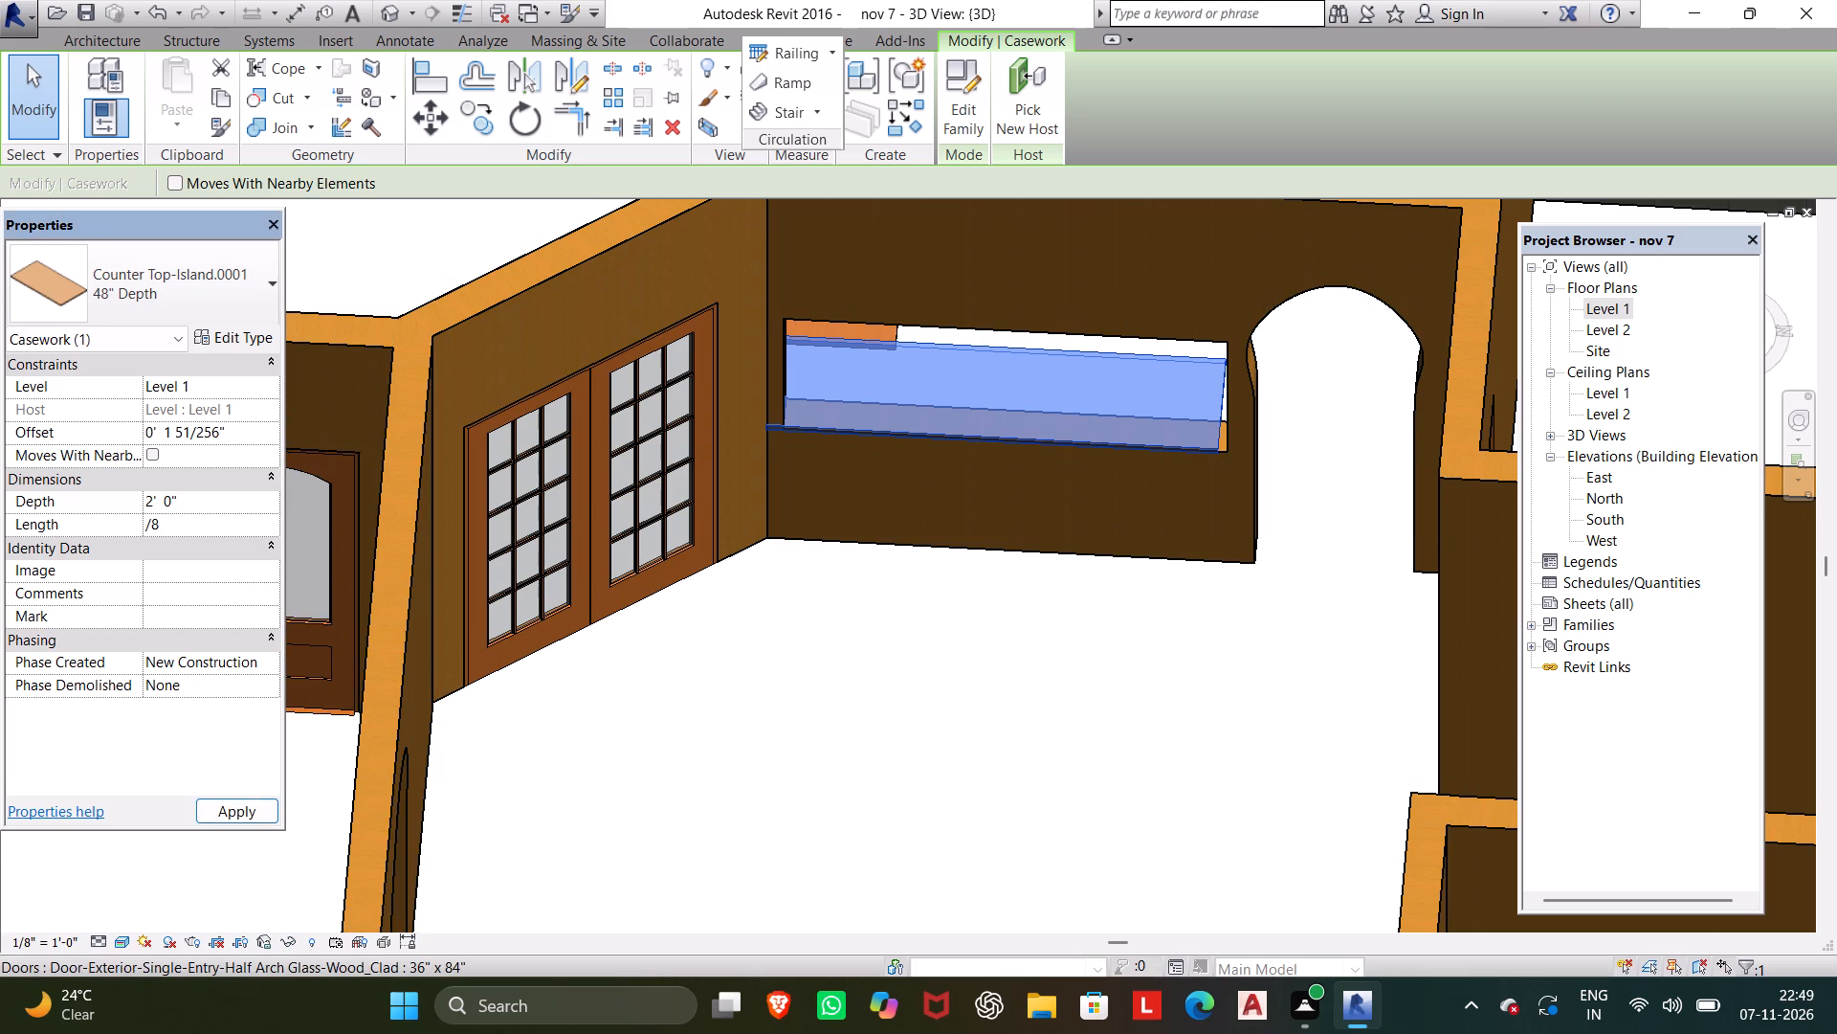
{"action": "key", "text": "BackSpace"}
{"action": "key", "text": "BackSpace"}
{"action": "key", "text": "8"}
{"action": "key", "text": "apostrophe"}
{"action": "key", "text": "Return"}
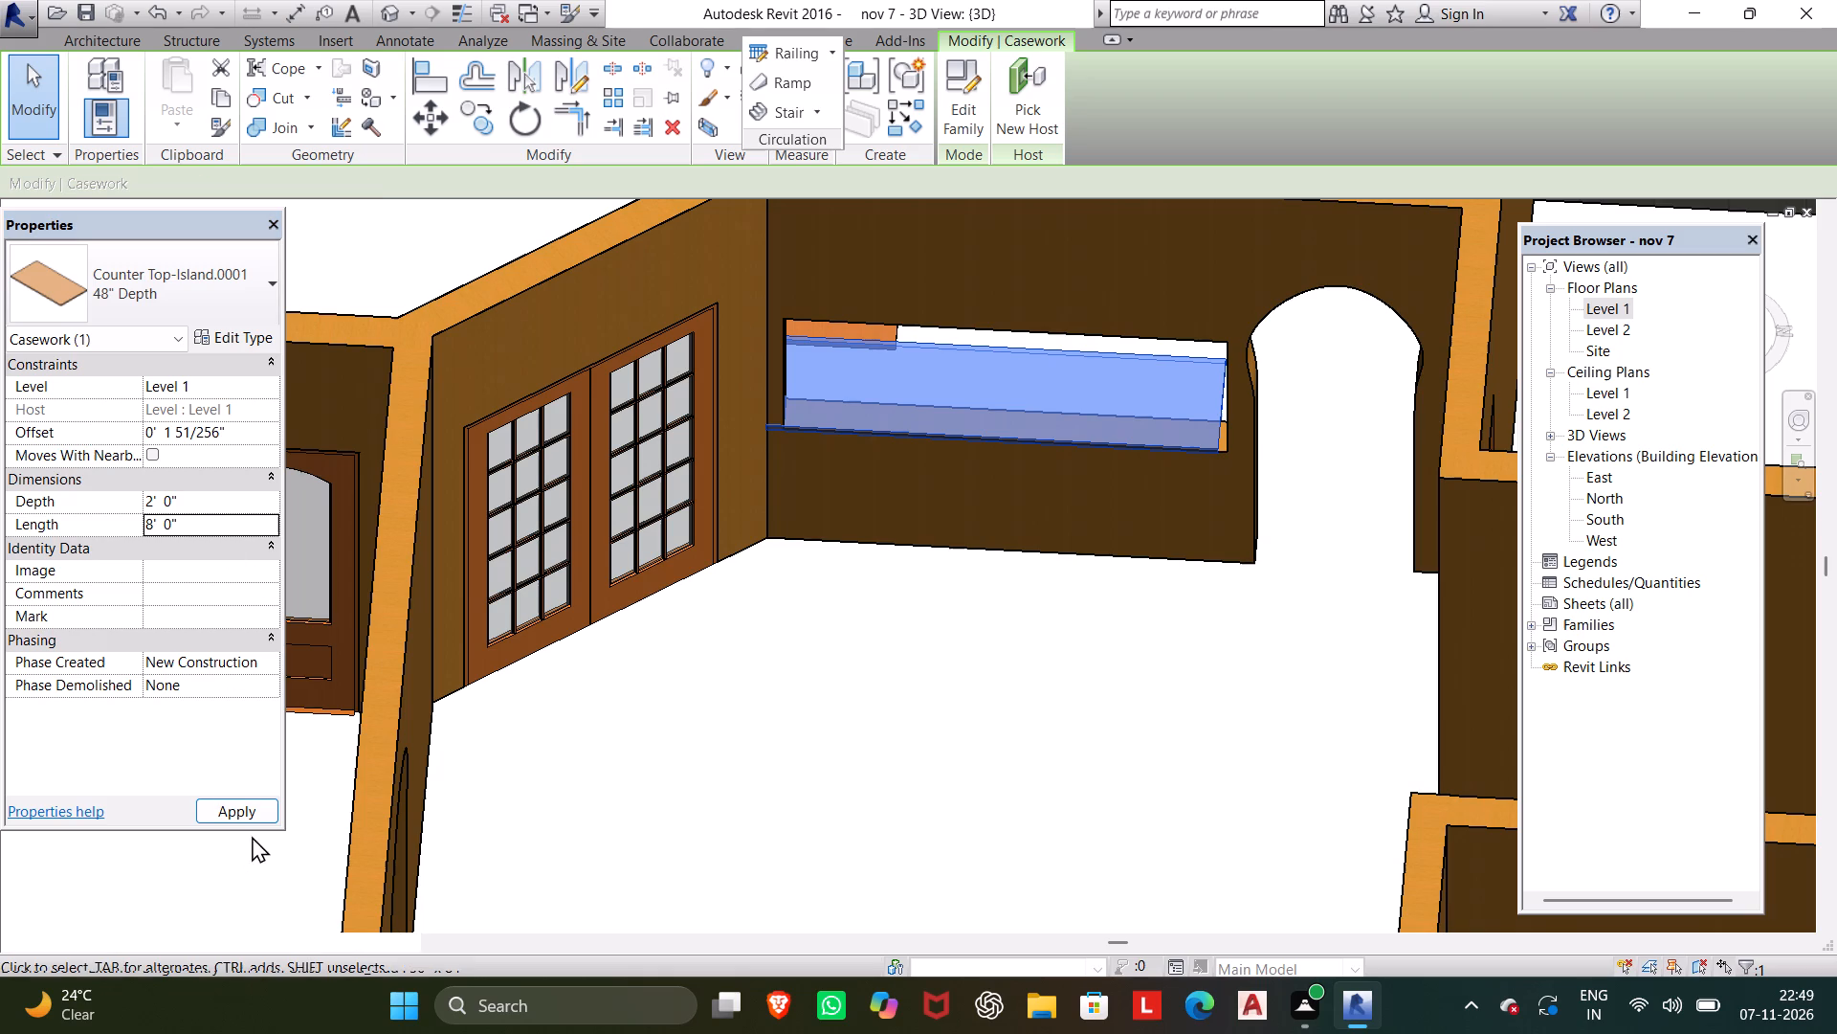
{"action": "left_click", "coordinate": [249, 811]}
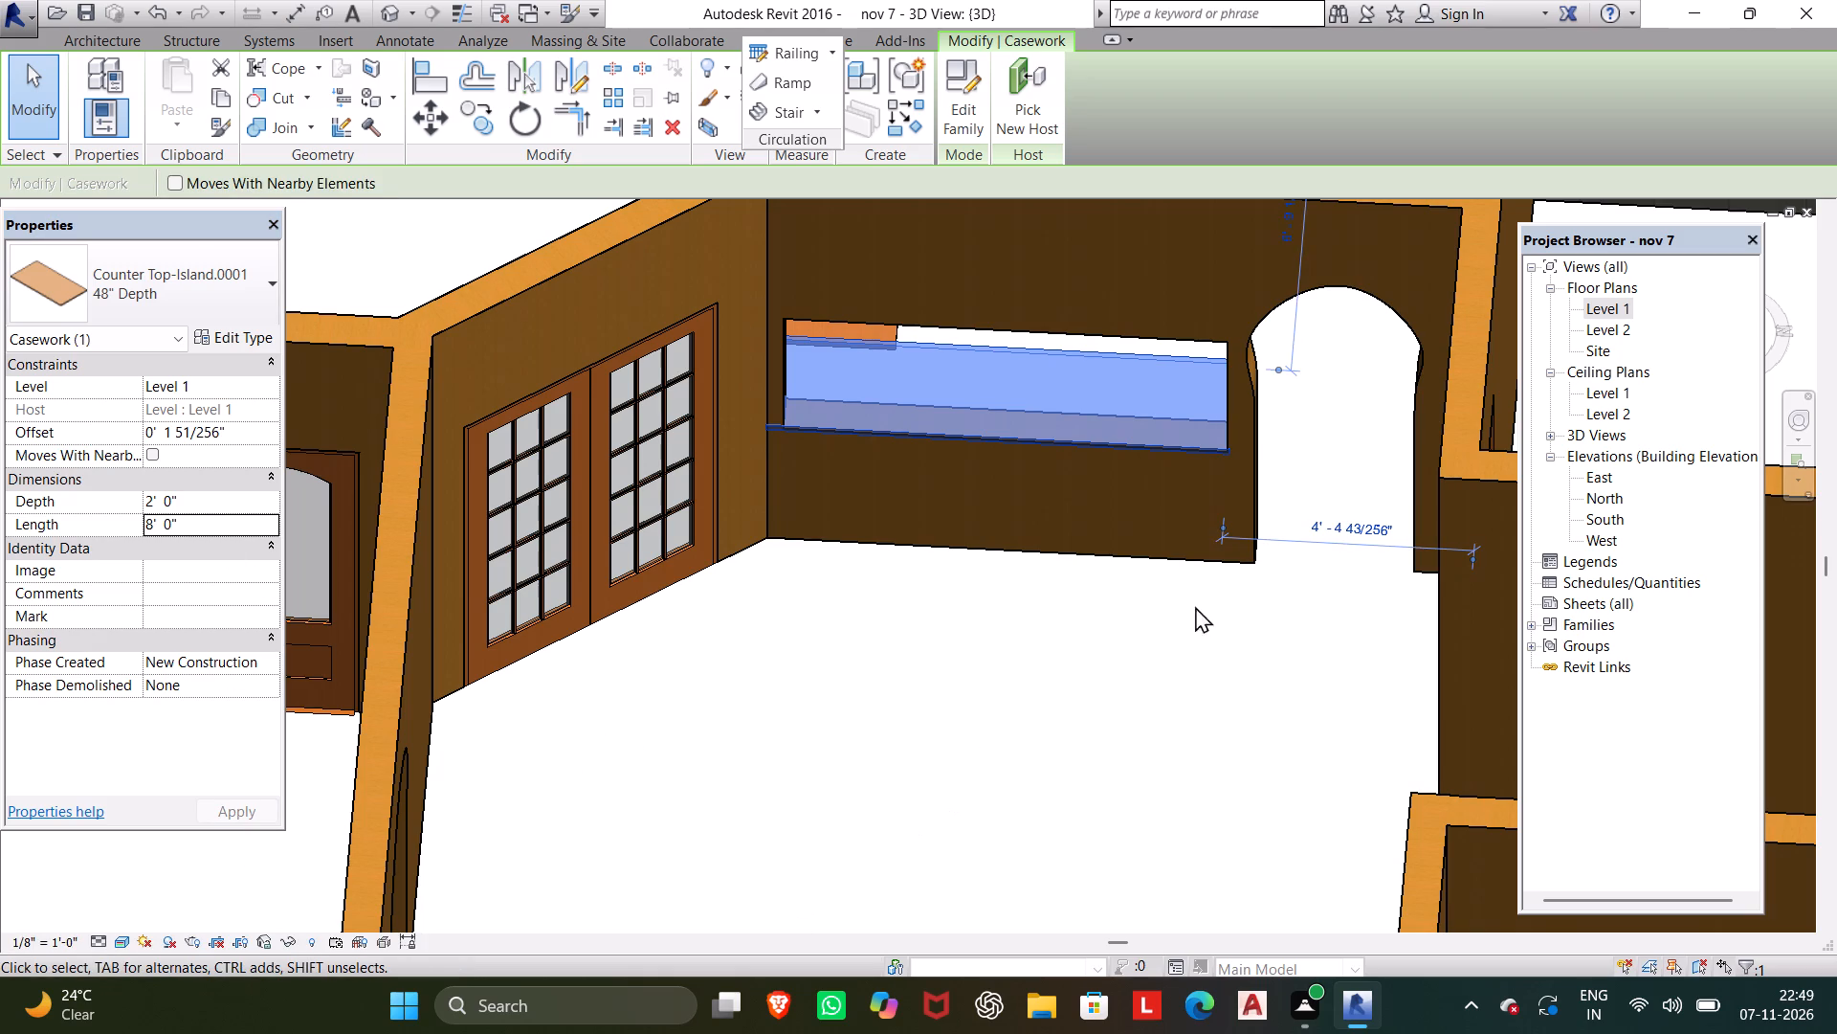
Examine the island countertop's fit in the wall opening in the Level 1 plan, and its junction with the L-shaped countertop in 3D.
{"action": "double_click", "coordinate": [1611, 308]}
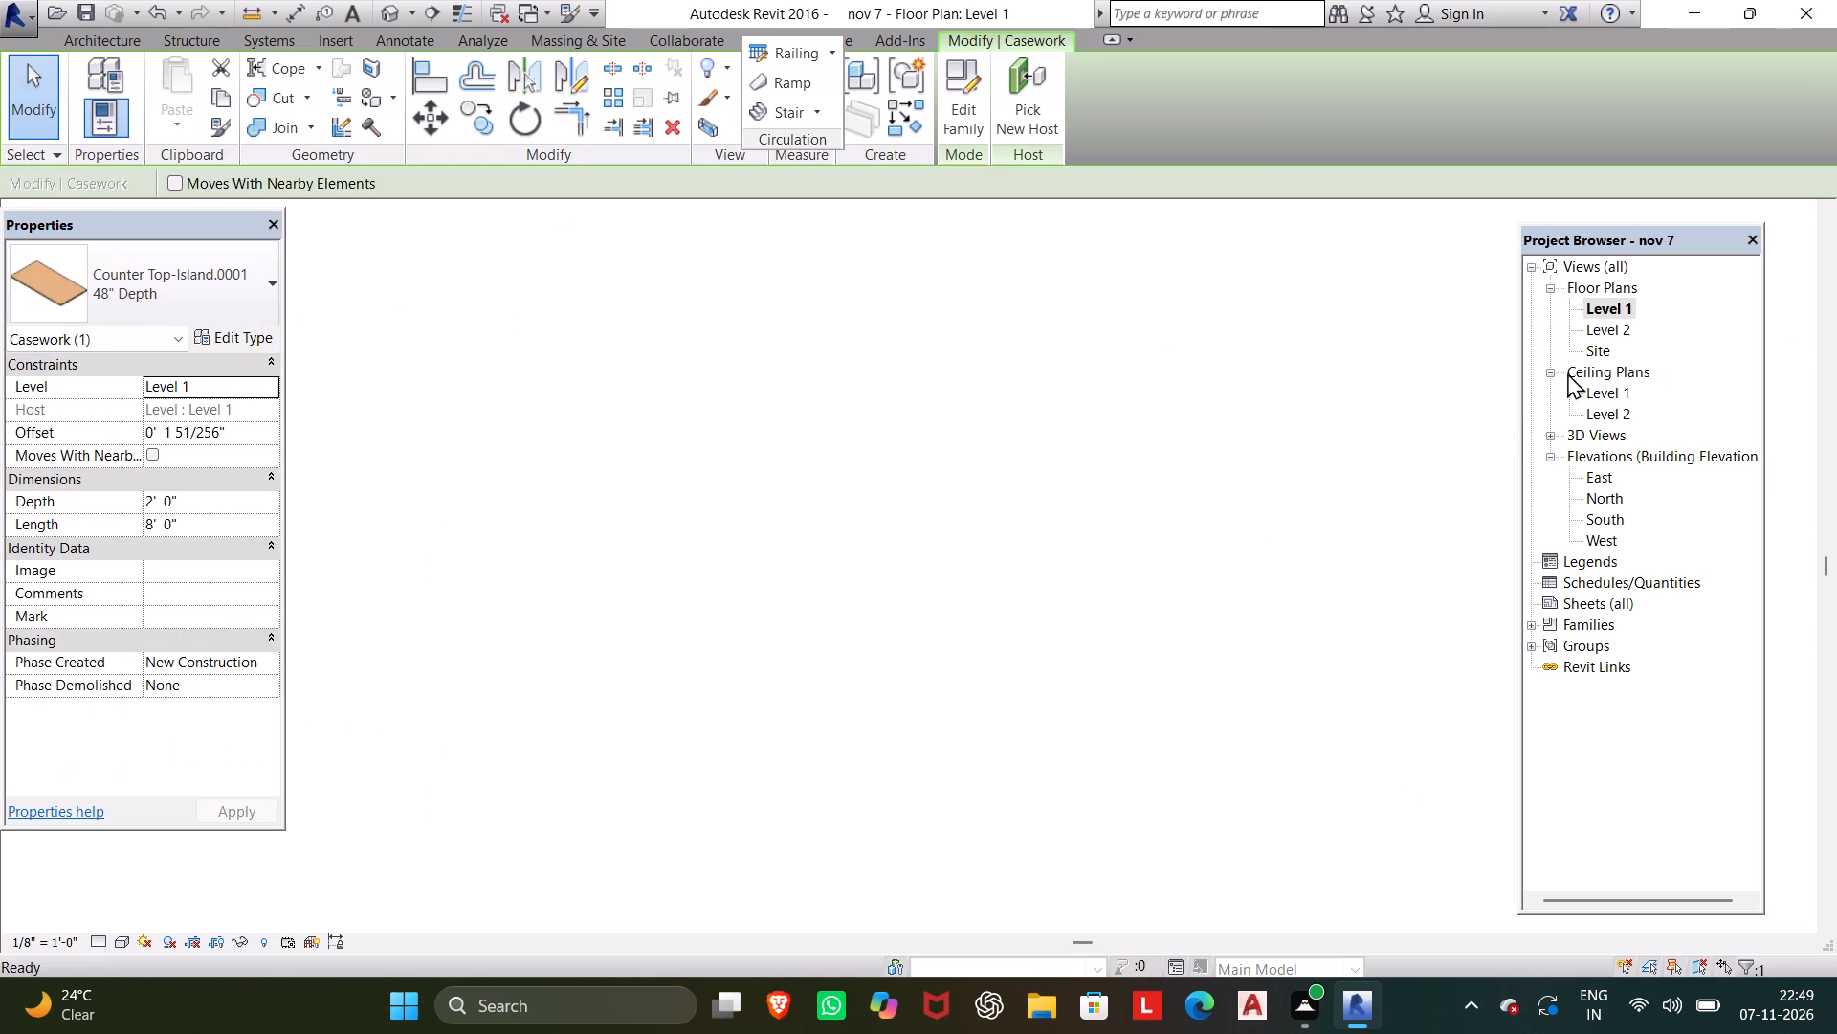
{"action": "scroll", "coordinate": [1111, 488], "scroll_direction": "down", "scroll_amount": 1}
{"action": "middle_click_drag", "start_coordinate": [1110, 484], "coordinate": [1085, 361]}
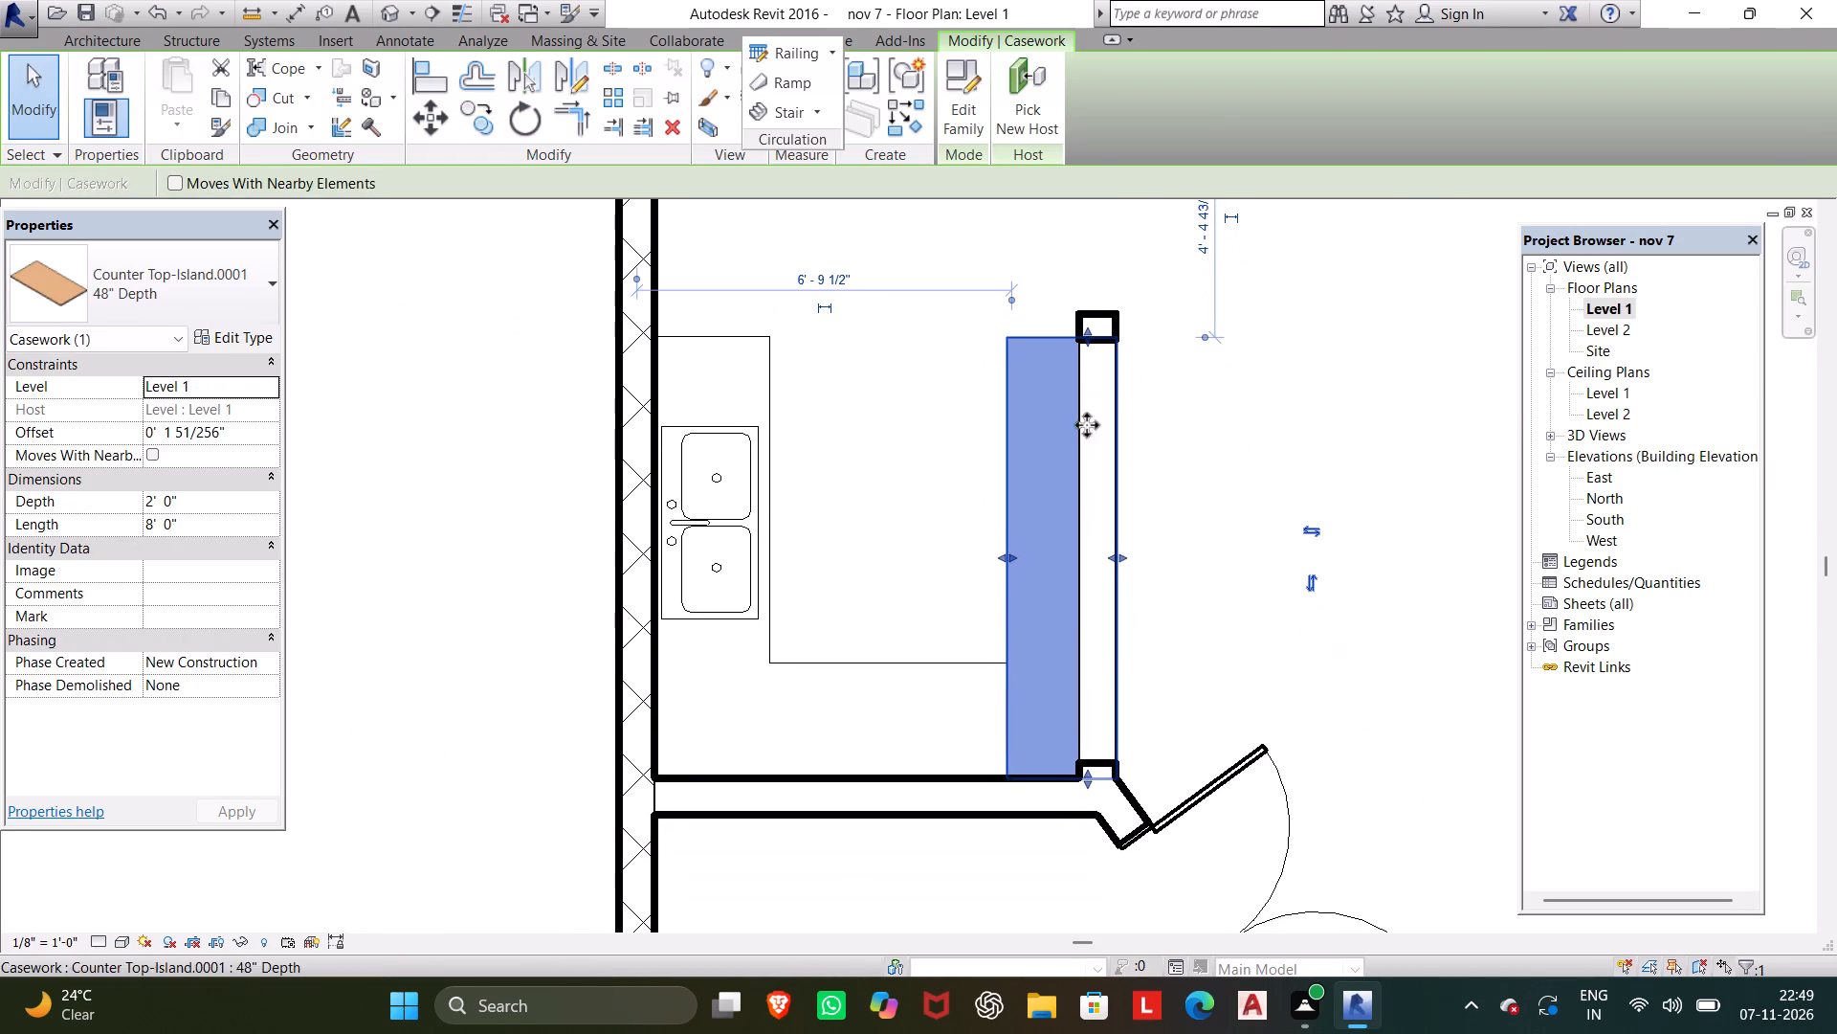
{"action": "scroll", "coordinate": [1035, 464], "scroll_direction": "up", "scroll_amount": 7}
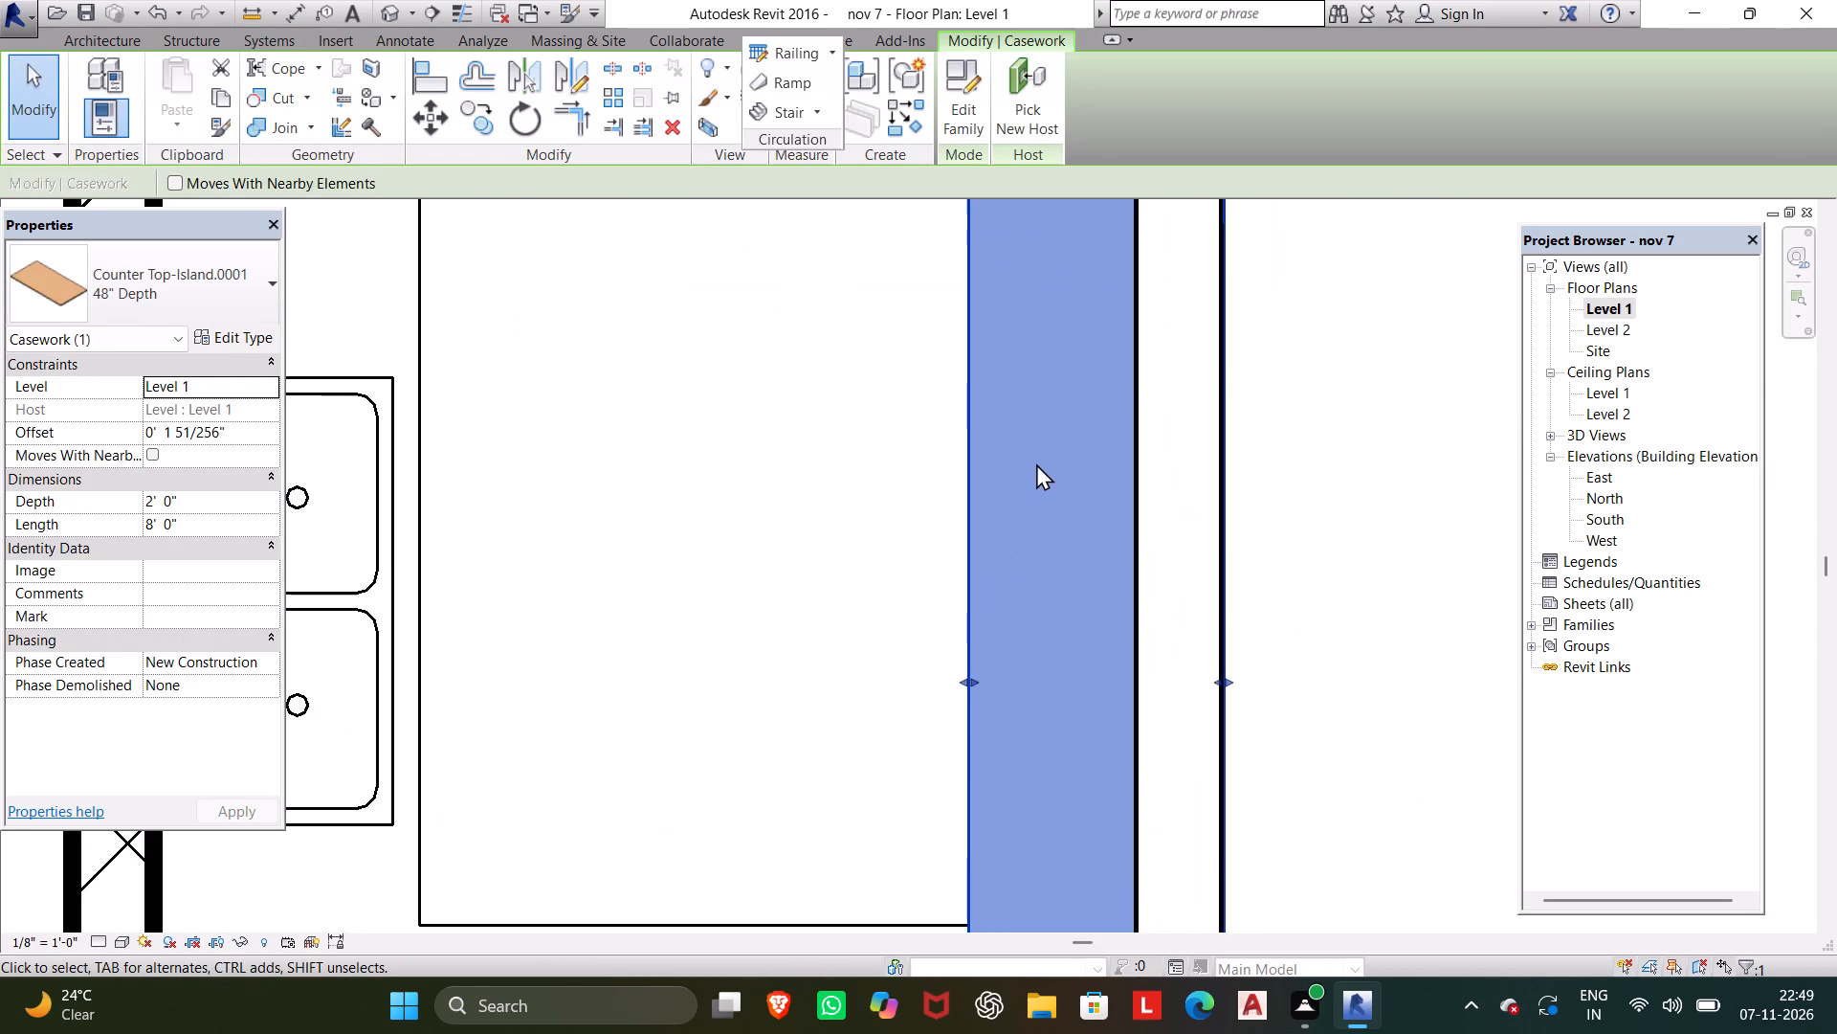
{"action": "scroll", "coordinate": [1036, 463], "scroll_direction": "down", "scroll_amount": 3}
{"action": "middle_click_drag", "start_coordinate": [1036, 462], "coordinate": [1077, 274]}
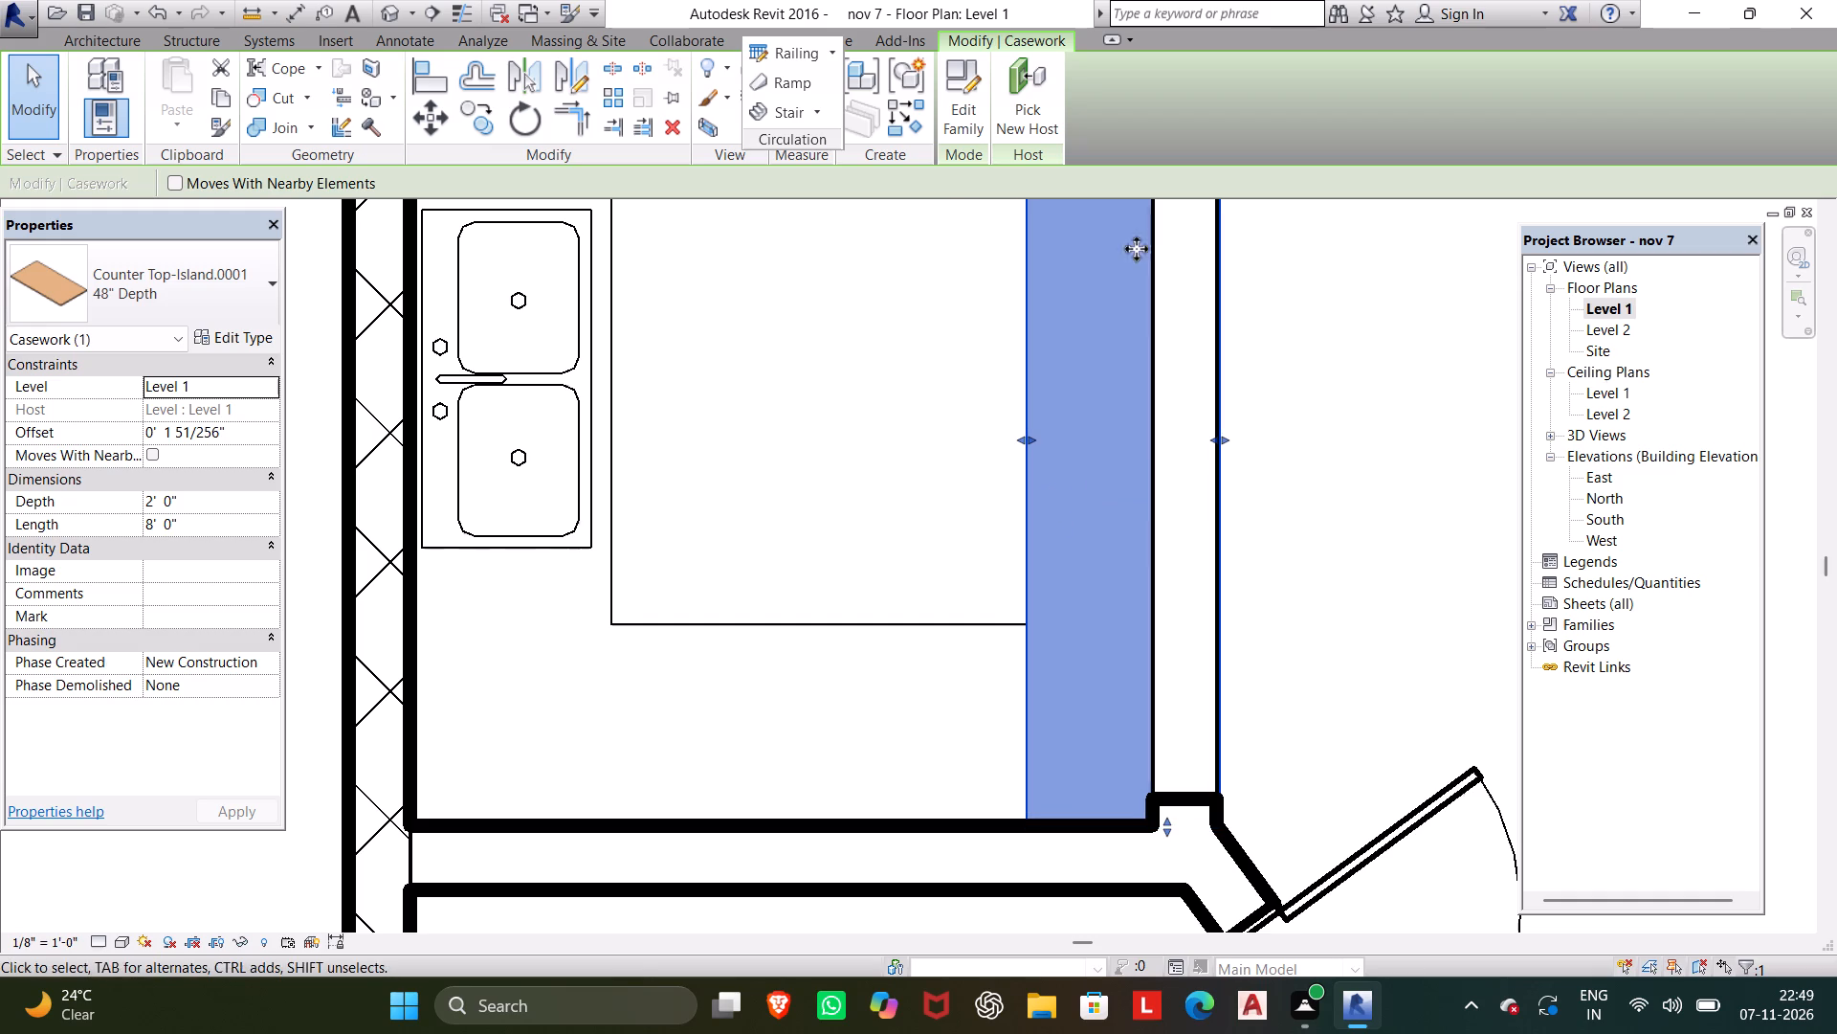
{"action": "left_click", "coordinate": [388, 11]}
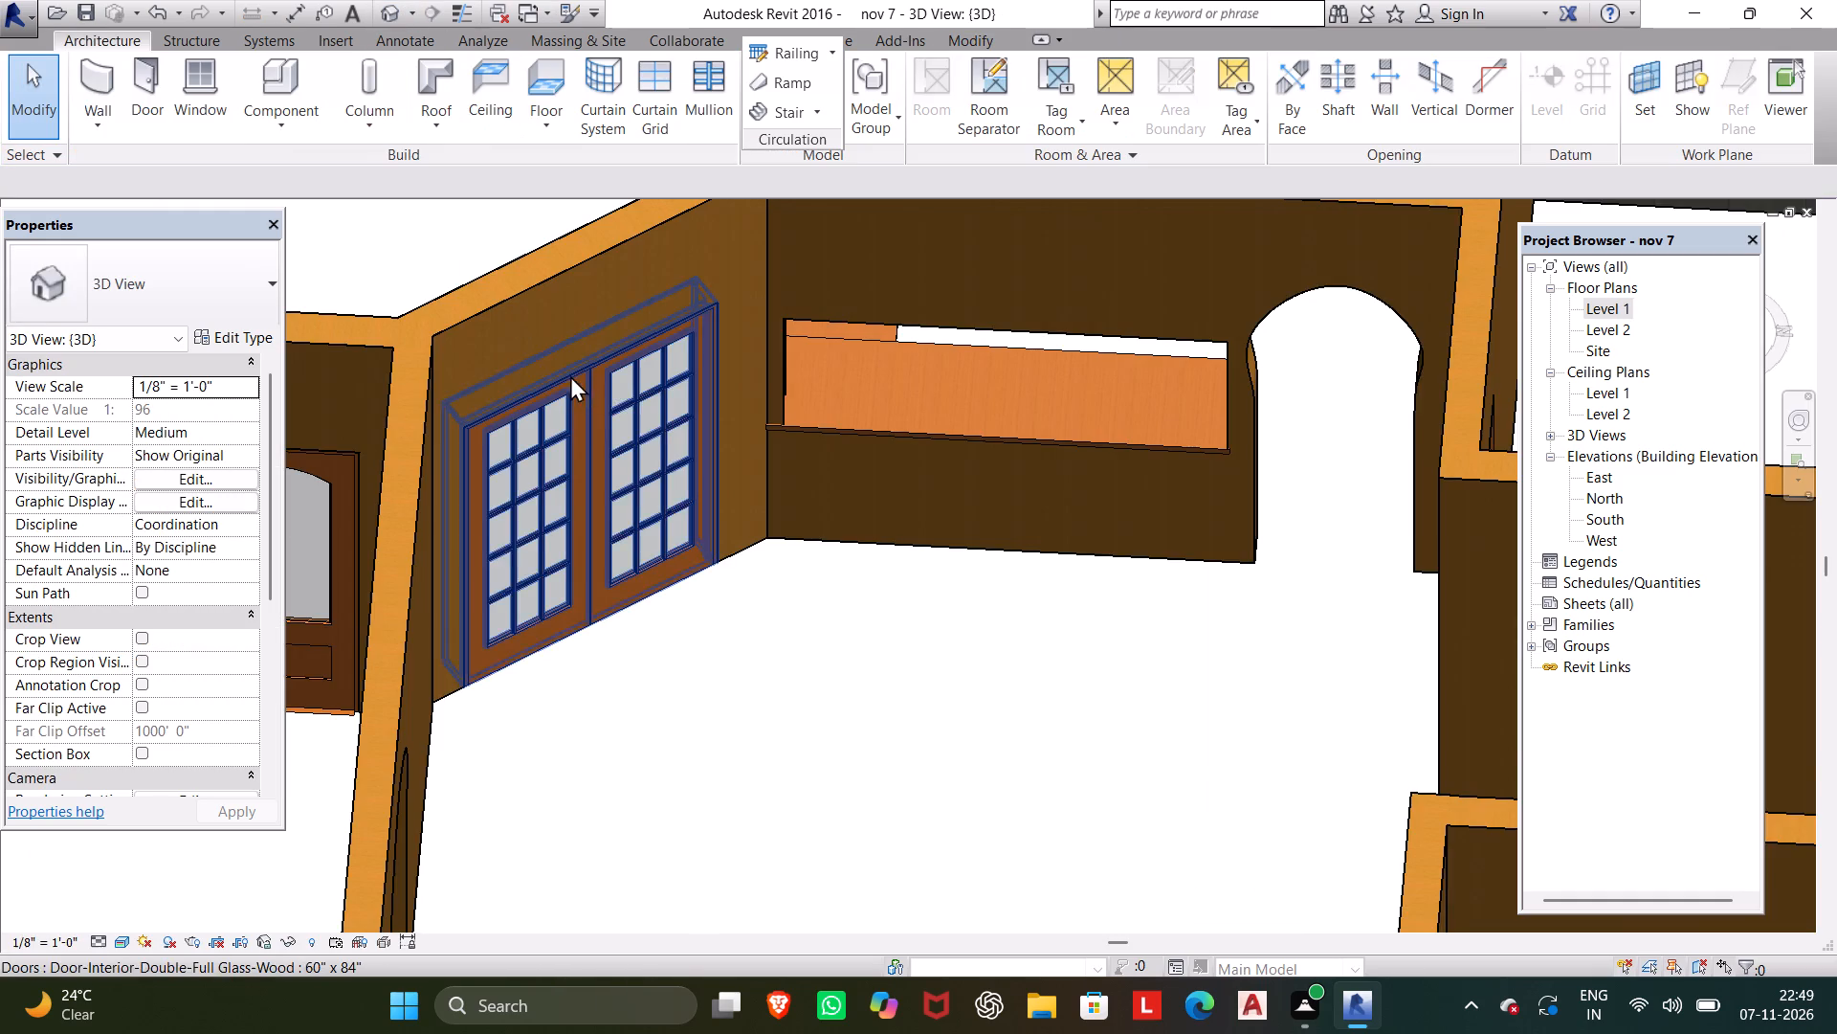
{"action": "scroll", "coordinate": [587, 384], "scroll_direction": "down", "scroll_amount": 1}
{"action": "middle_click_drag", "start_coordinate": [580, 408], "coordinate": [170, 506], "text": "shift"}
{"action": "scroll", "coordinate": [1142, 461], "scroll_direction": "up", "scroll_amount": 9}
{"action": "middle_click_drag", "start_coordinate": [1119, 429], "coordinate": [1126, 449]}
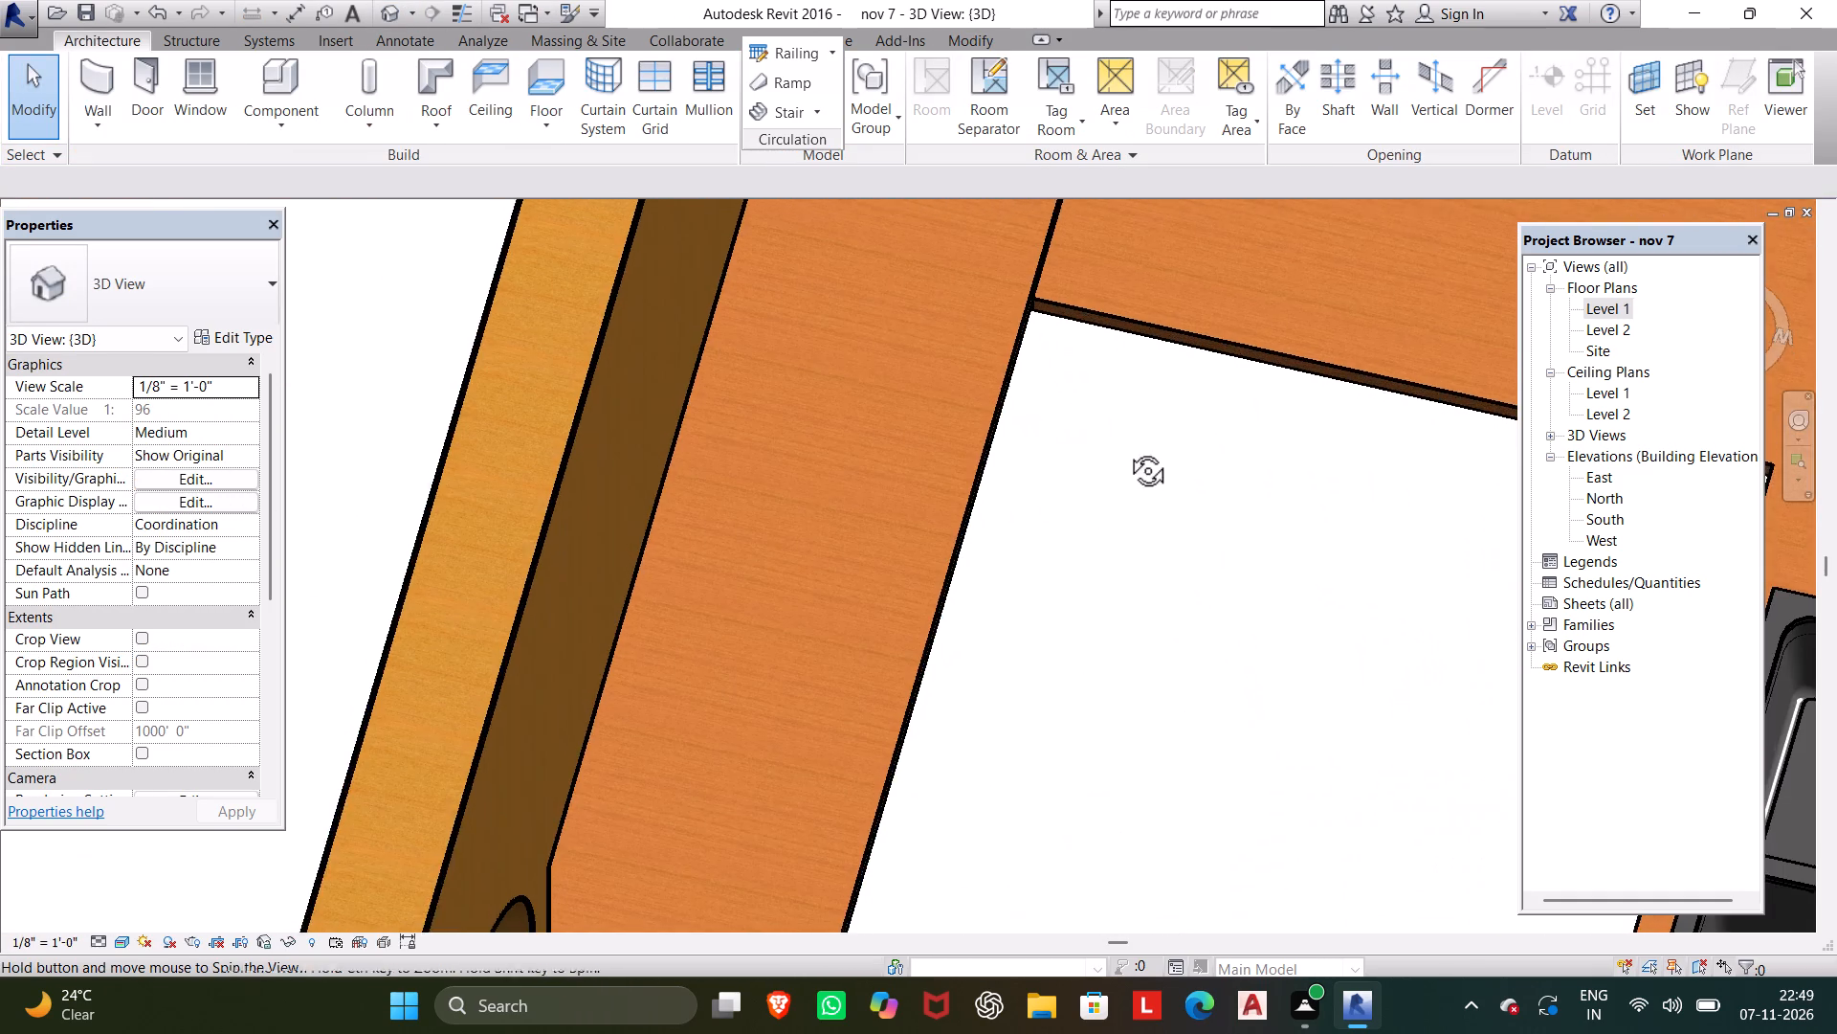
{"action": "middle_click_drag", "start_coordinate": [1126, 449], "coordinate": [935, 283]}
{"action": "scroll", "coordinate": [982, 563], "scroll_direction": "up", "scroll_amount": 1, "text": "shift"}
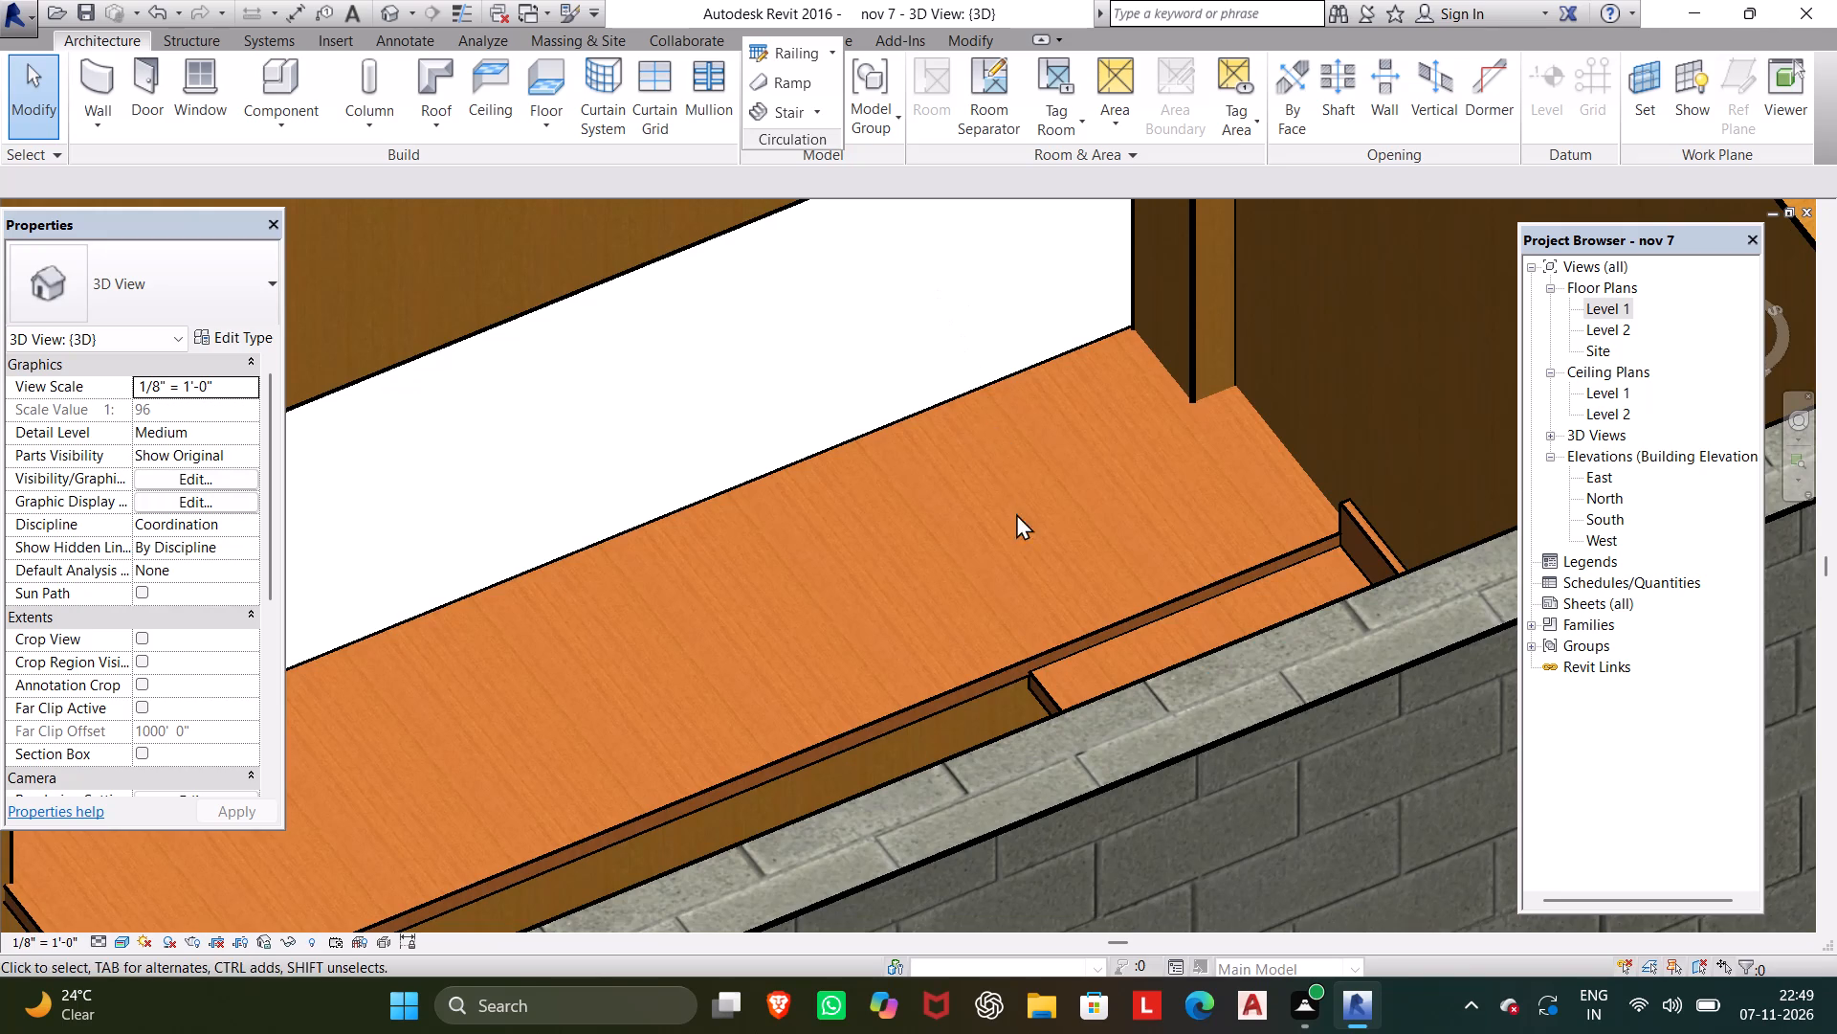
{"action": "middle_click_drag", "start_coordinate": [1020, 516], "coordinate": [963, 427]}
{"action": "scroll", "coordinate": [961, 505], "scroll_direction": "up", "scroll_amount": 6}
{"action": "scroll", "coordinate": [1028, 601], "scroll_direction": "up", "scroll_amount": 3}
{"action": "middle_click_drag", "start_coordinate": [1038, 596], "coordinate": [1039, 589]}
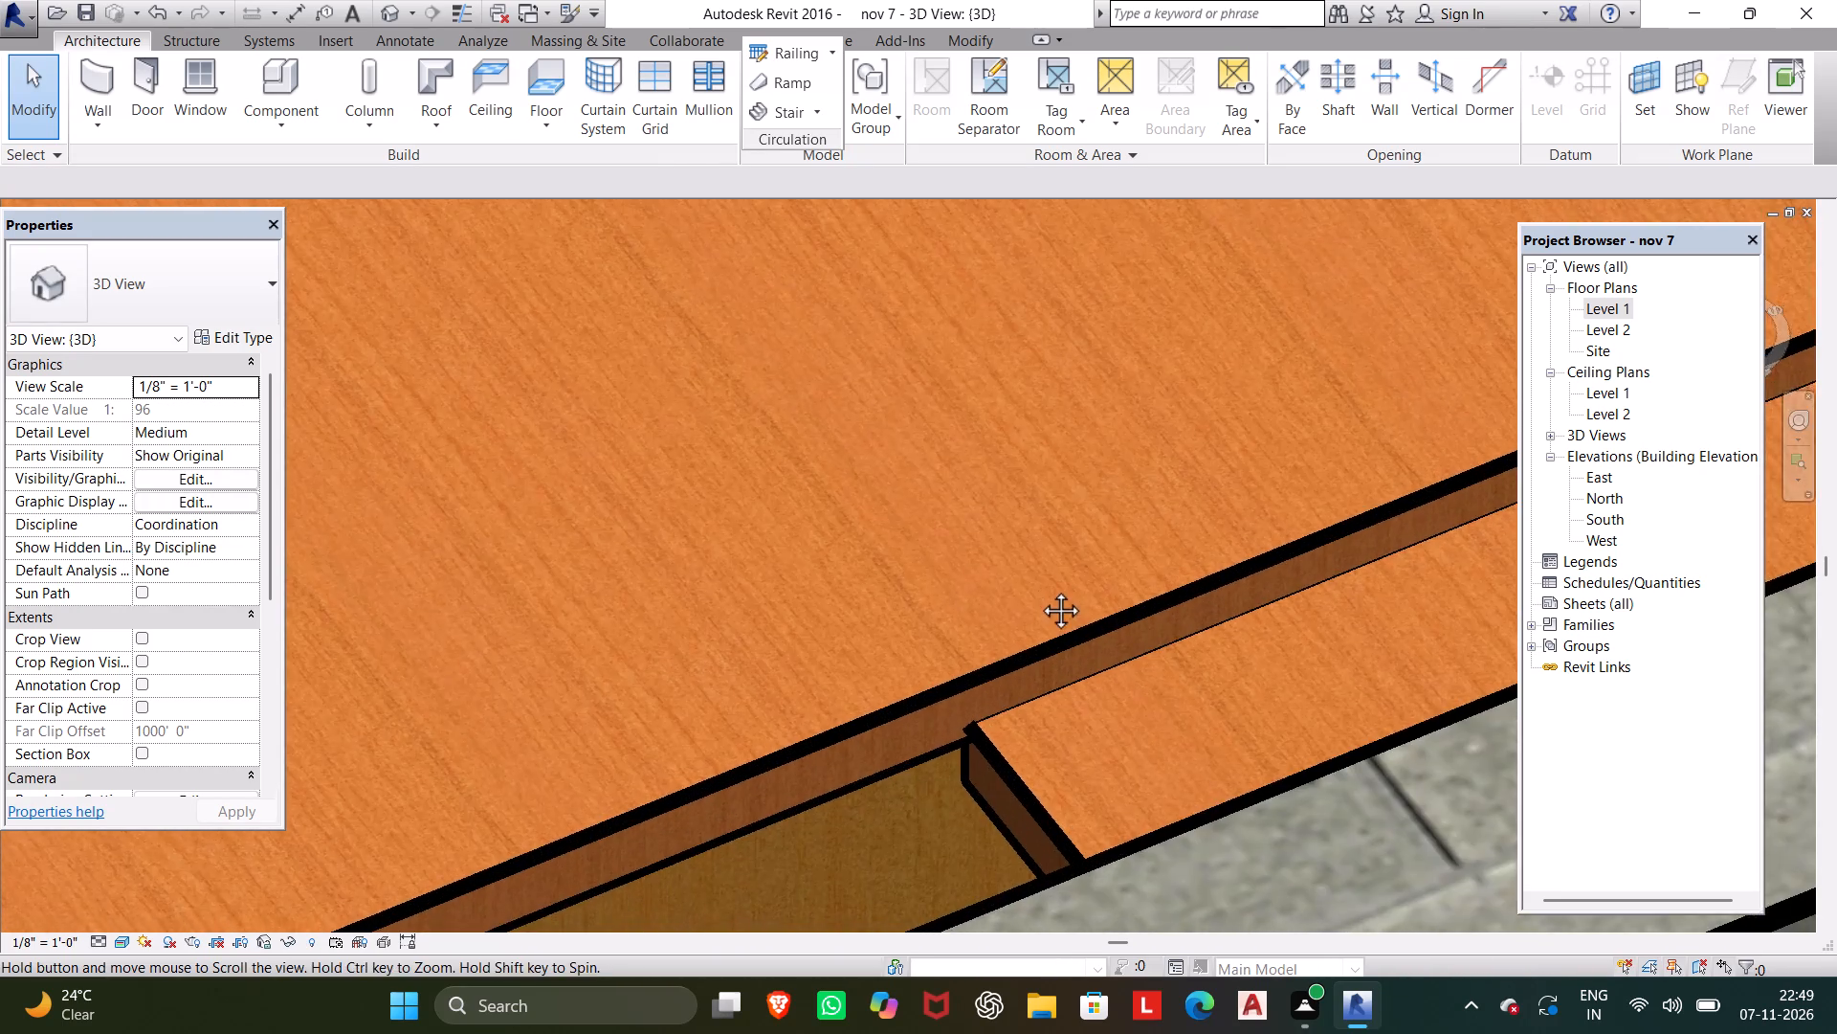
{"action": "middle_click_drag", "start_coordinate": [1039, 589], "coordinate": [1067, 456]}
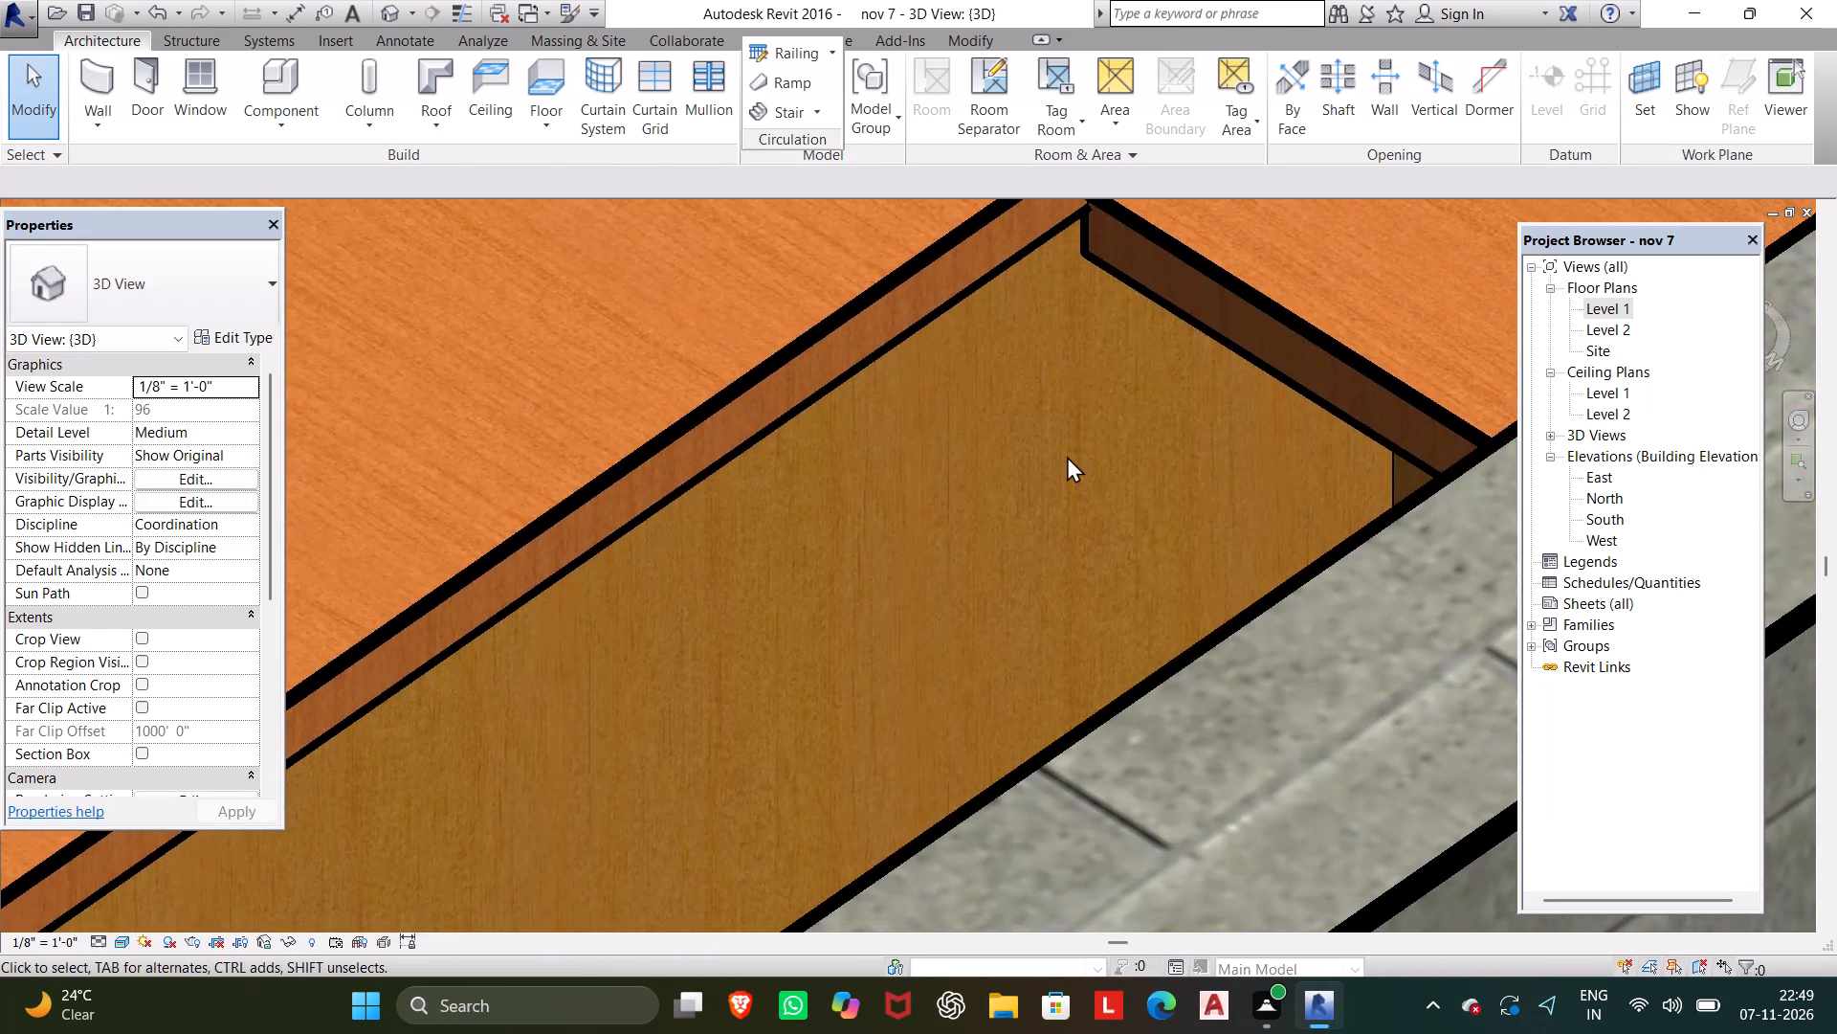
{"action": "scroll", "coordinate": [1067, 456], "scroll_direction": "down", "scroll_amount": 3}
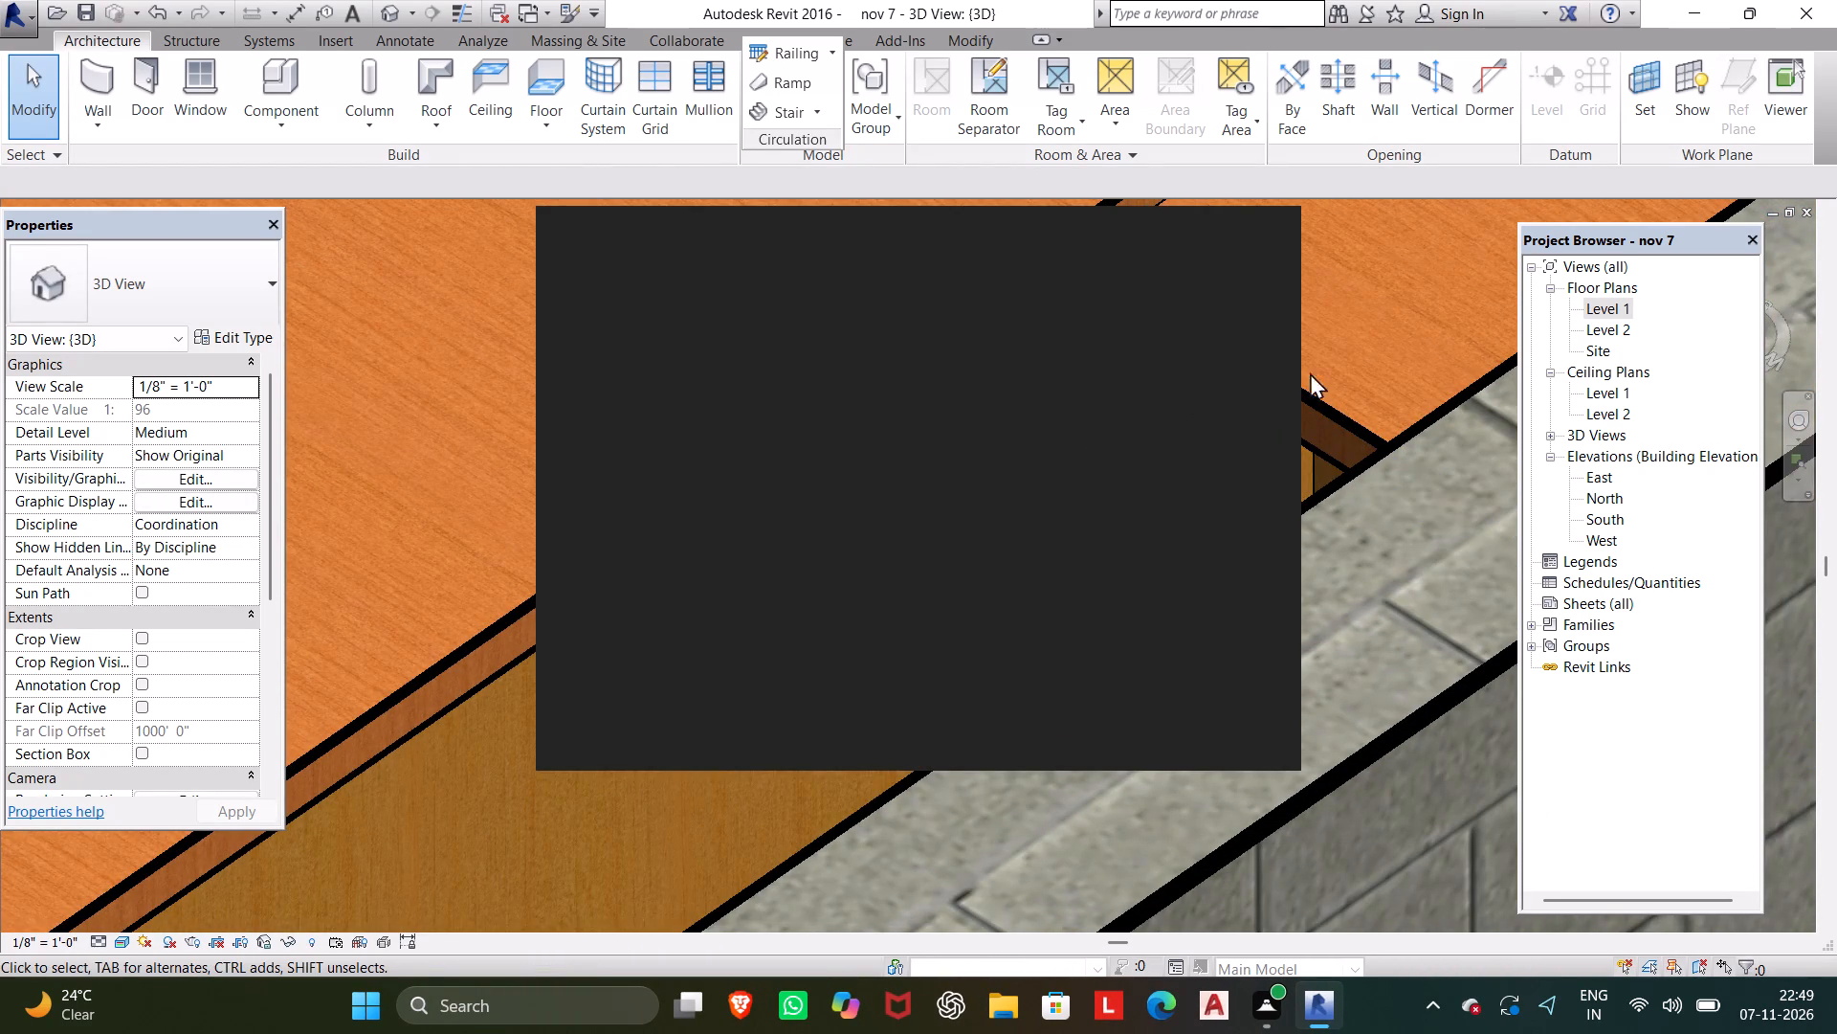
{"action": "left_click", "coordinate": [1265, 240]}
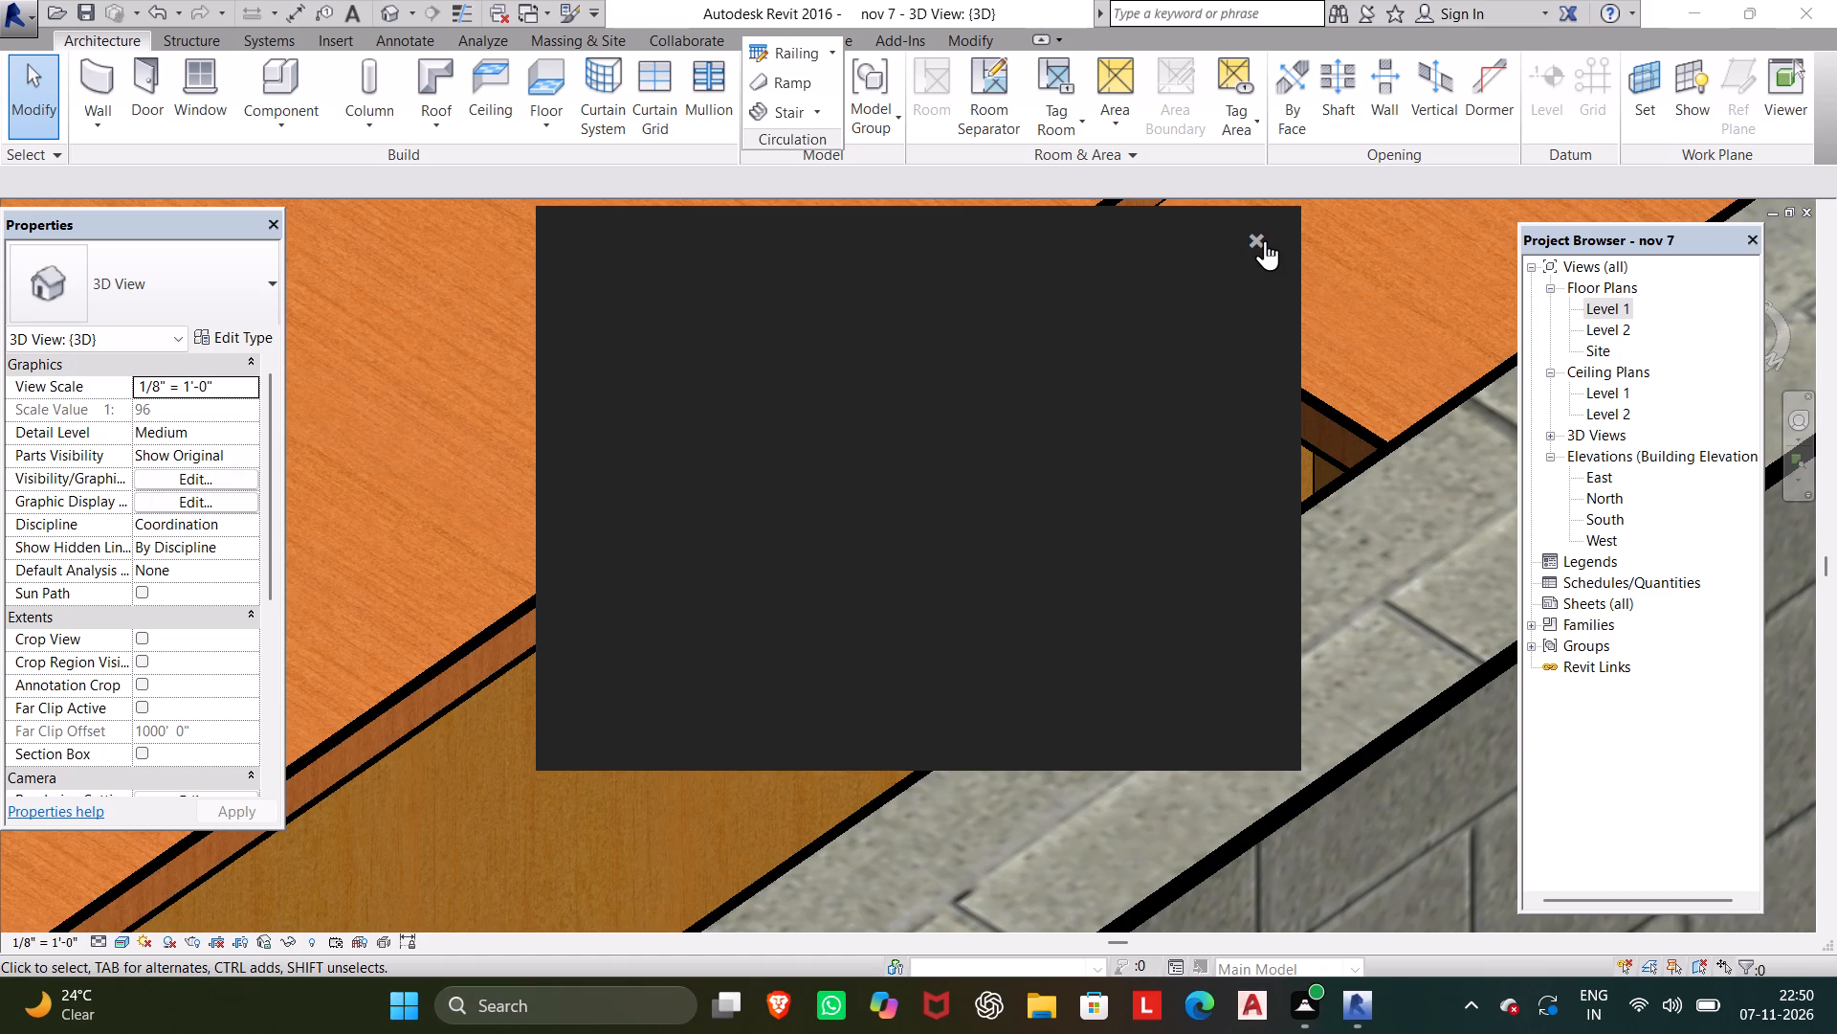
{"action": "scroll", "coordinate": [1180, 303], "scroll_direction": "down", "scroll_amount": 1}
{"action": "middle_click_drag", "start_coordinate": [1180, 304], "coordinate": [1129, 482]}
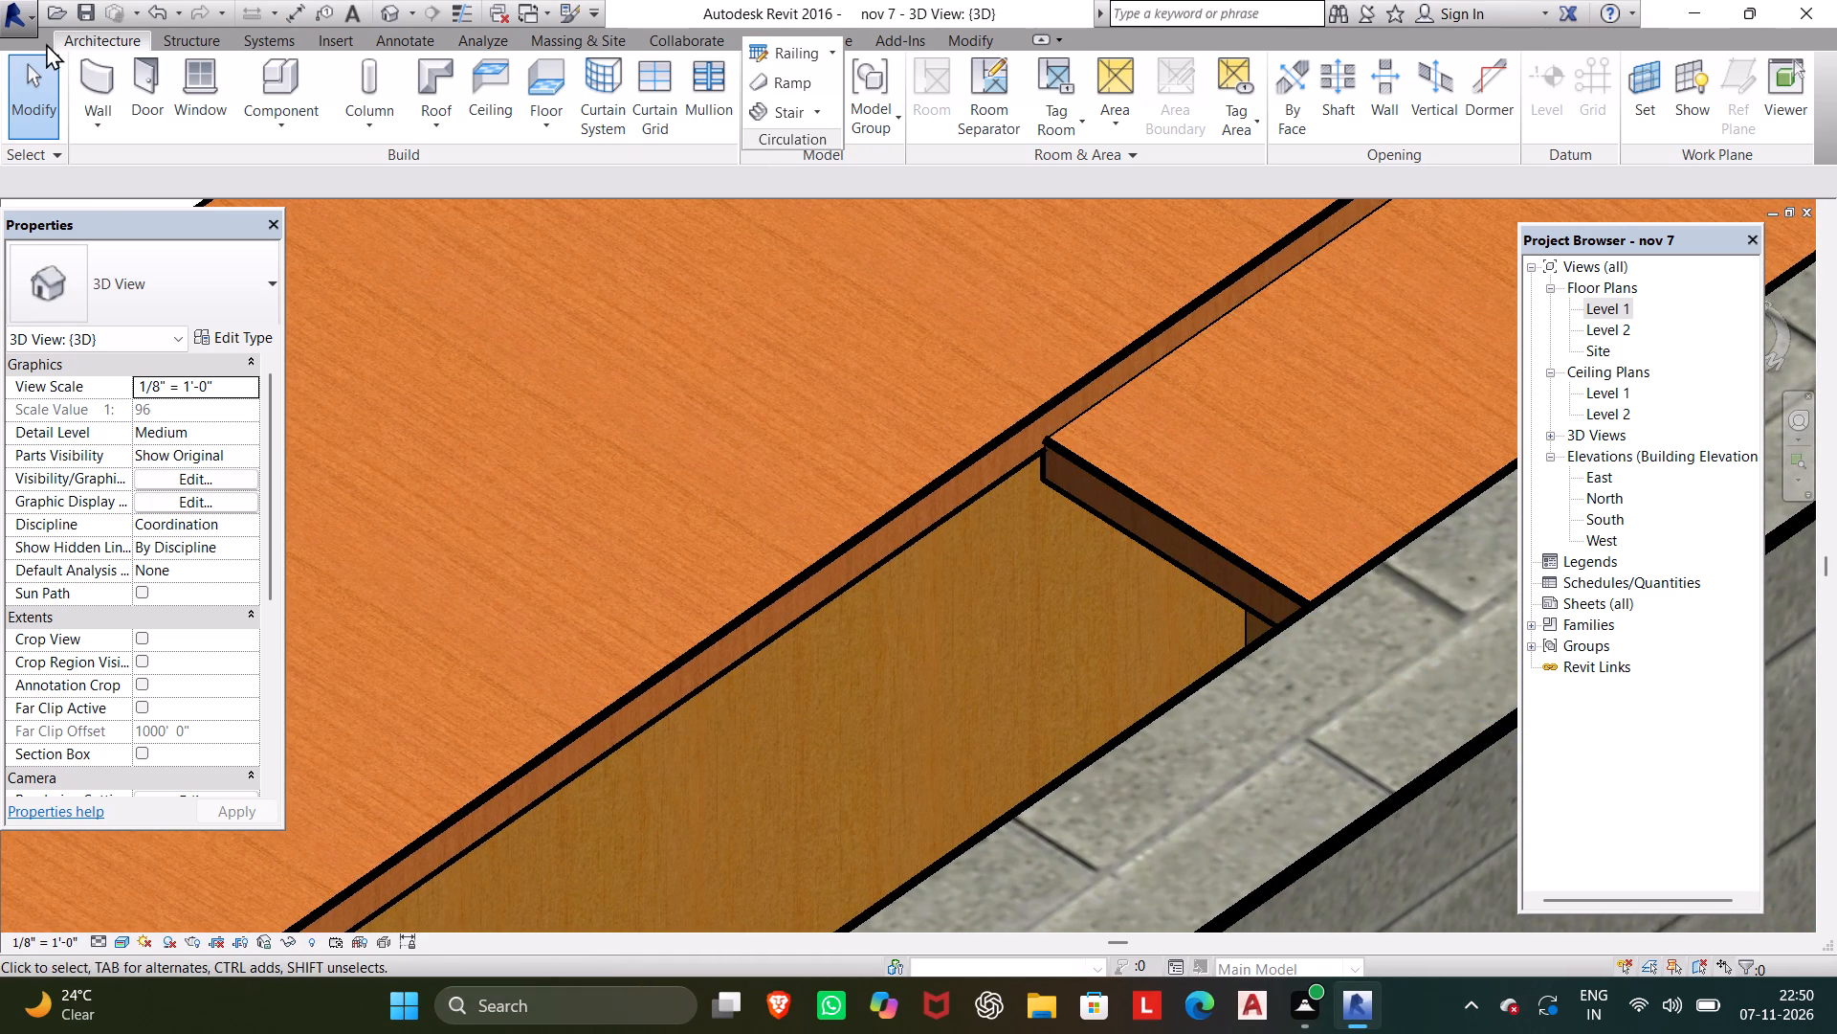
Align the L-shaped sink countertop flush with the adjoining island countertop, using the island as the reference.
{"action": "left_click", "coordinate": [100, 34]}
{"action": "left_click", "coordinate": [99, 56]}
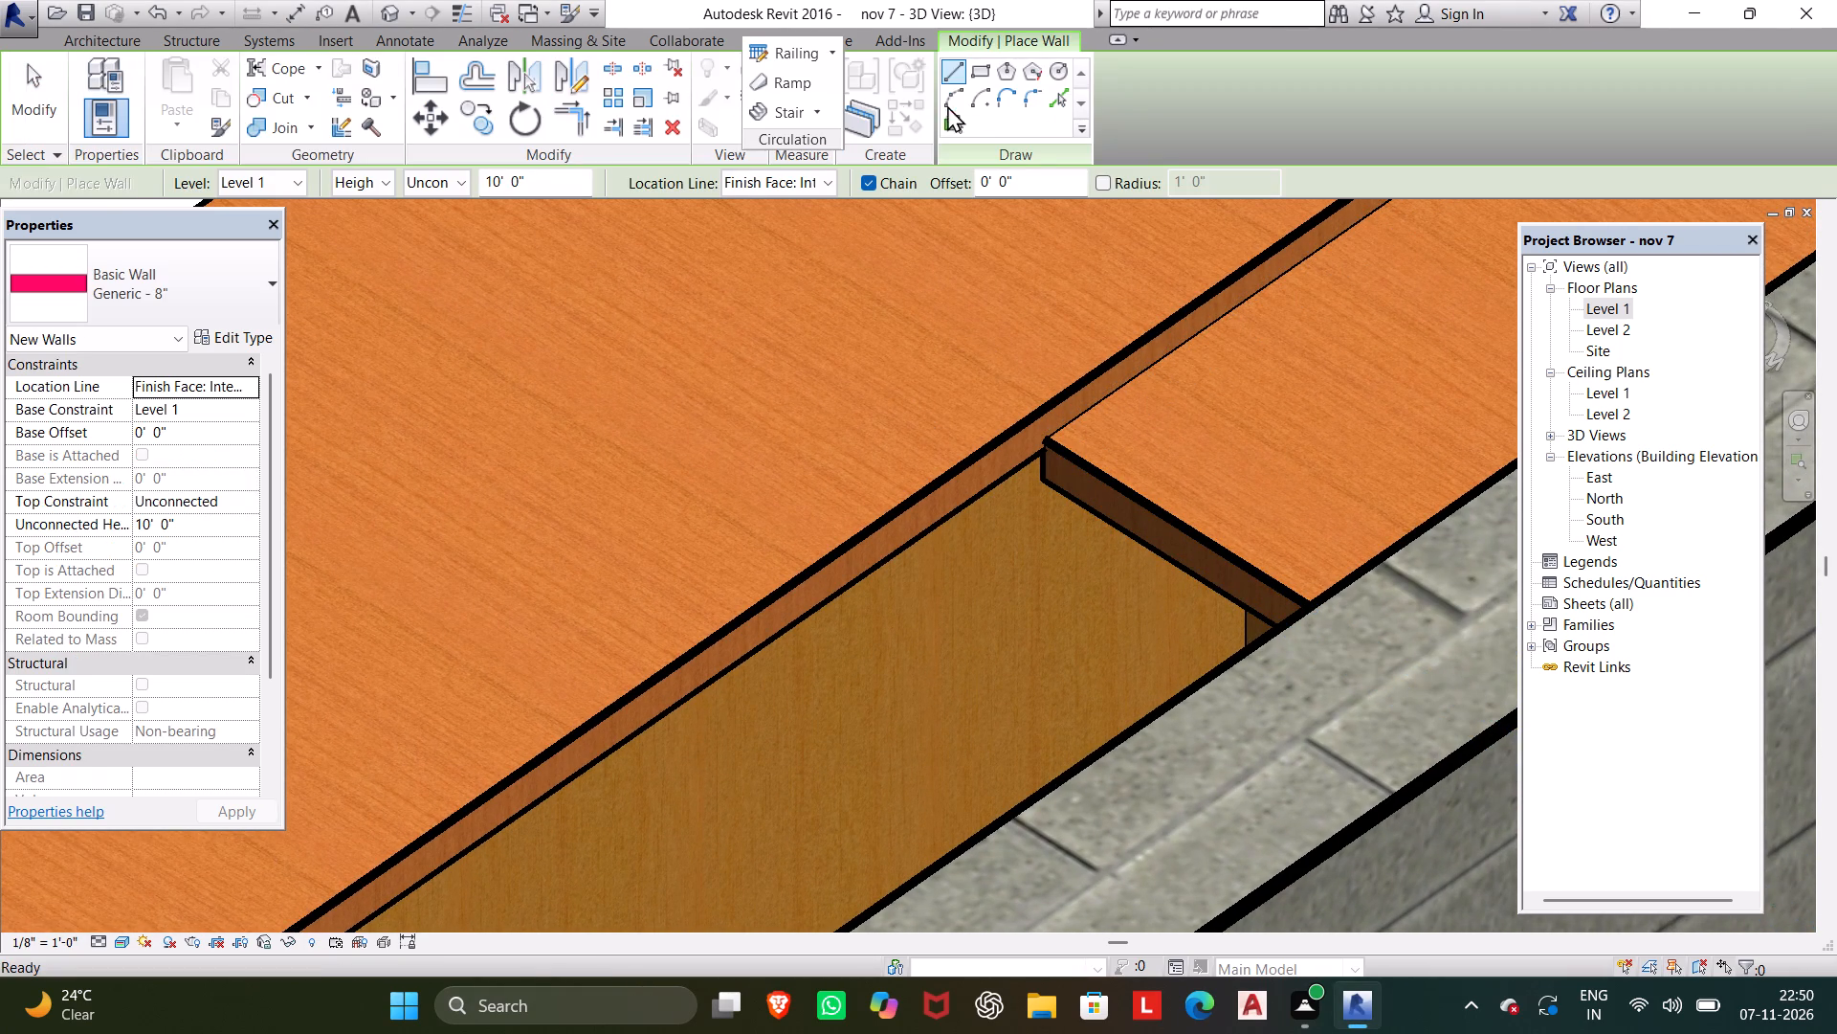
{"action": "left_click", "coordinate": [444, 82]}
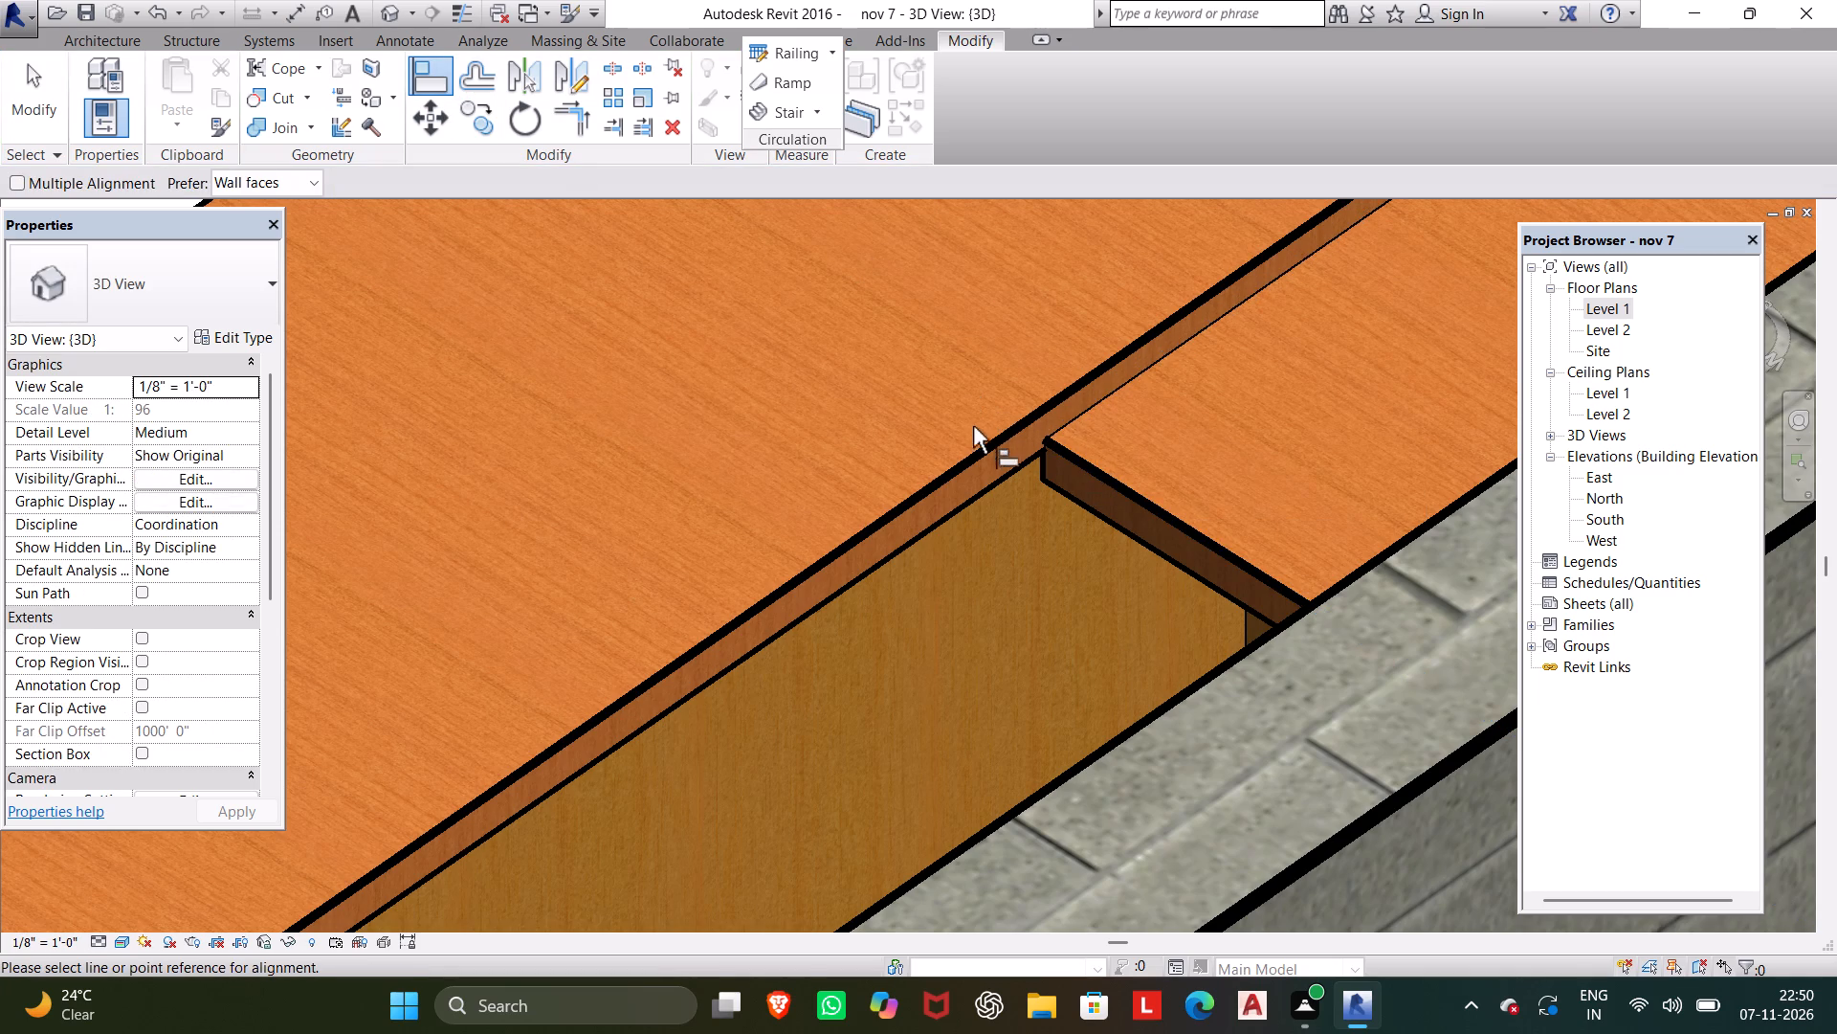
{"action": "left_click", "coordinate": [966, 454]}
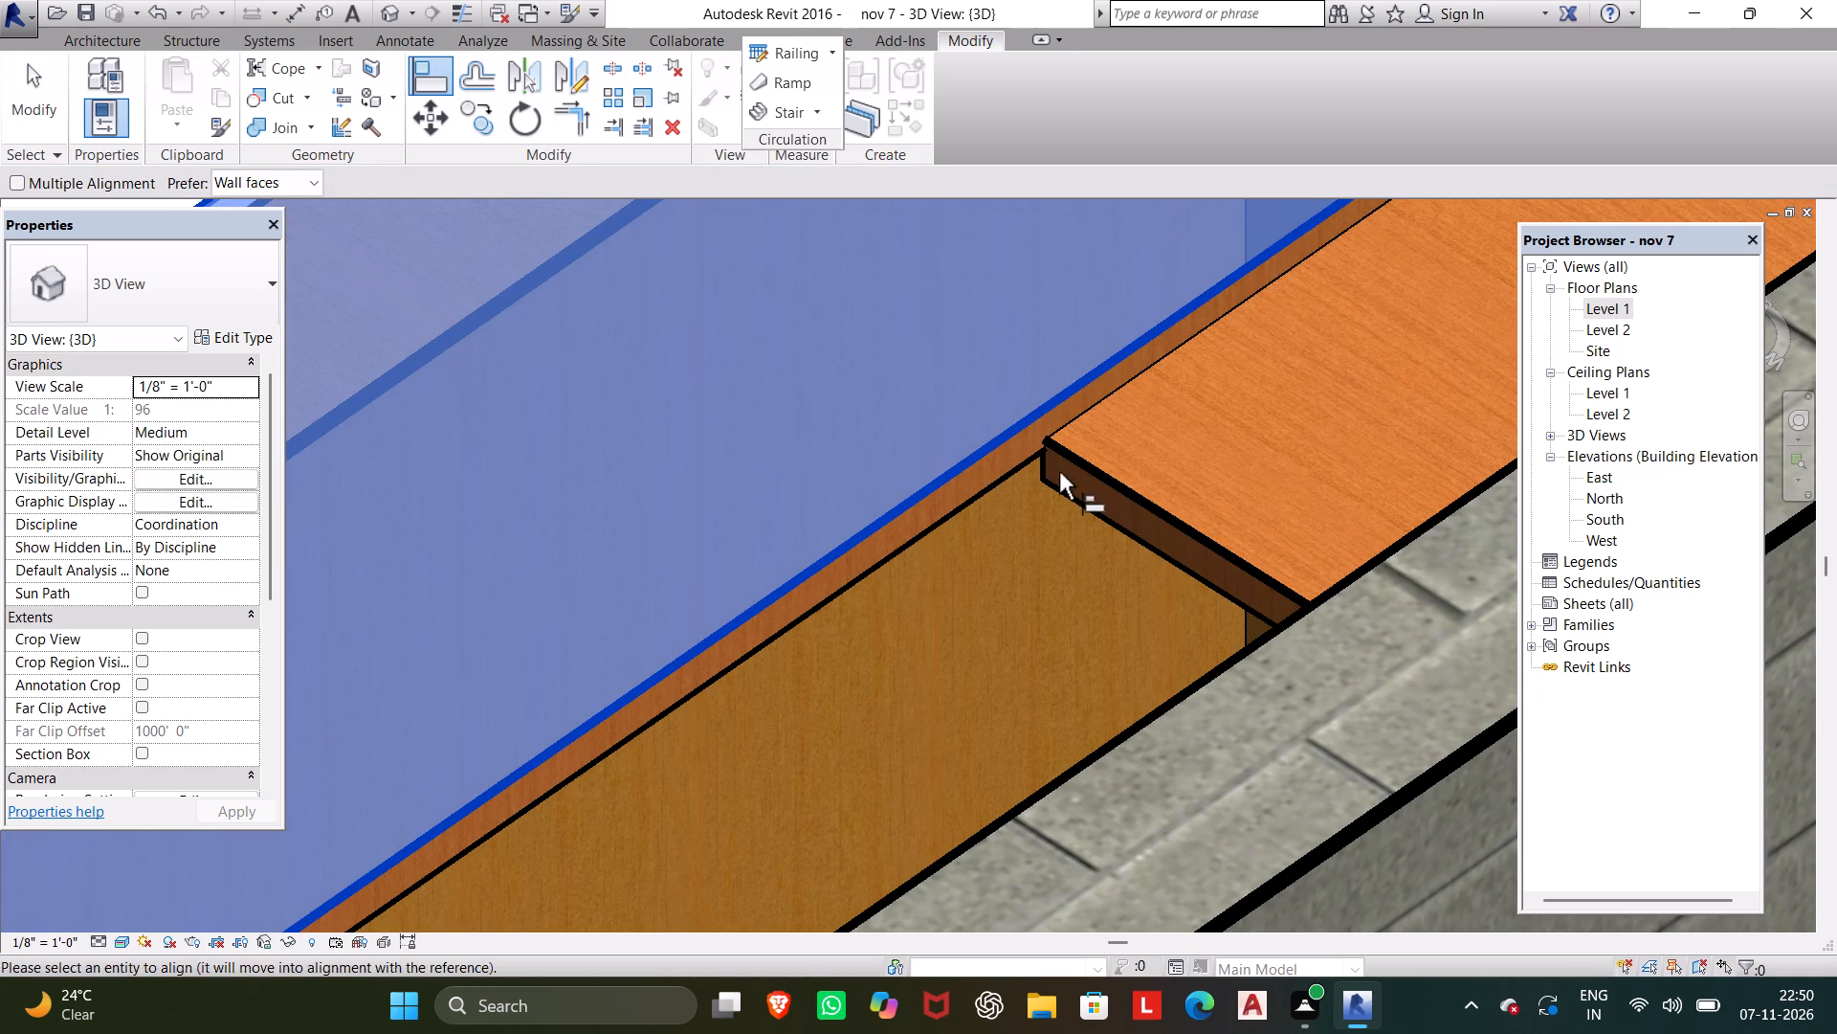
{"action": "left_click", "coordinate": [1082, 462]}
{"action": "scroll", "coordinate": [1077, 464], "scroll_direction": "down", "scroll_amount": 5}
{"action": "key", "text": "Escape"}
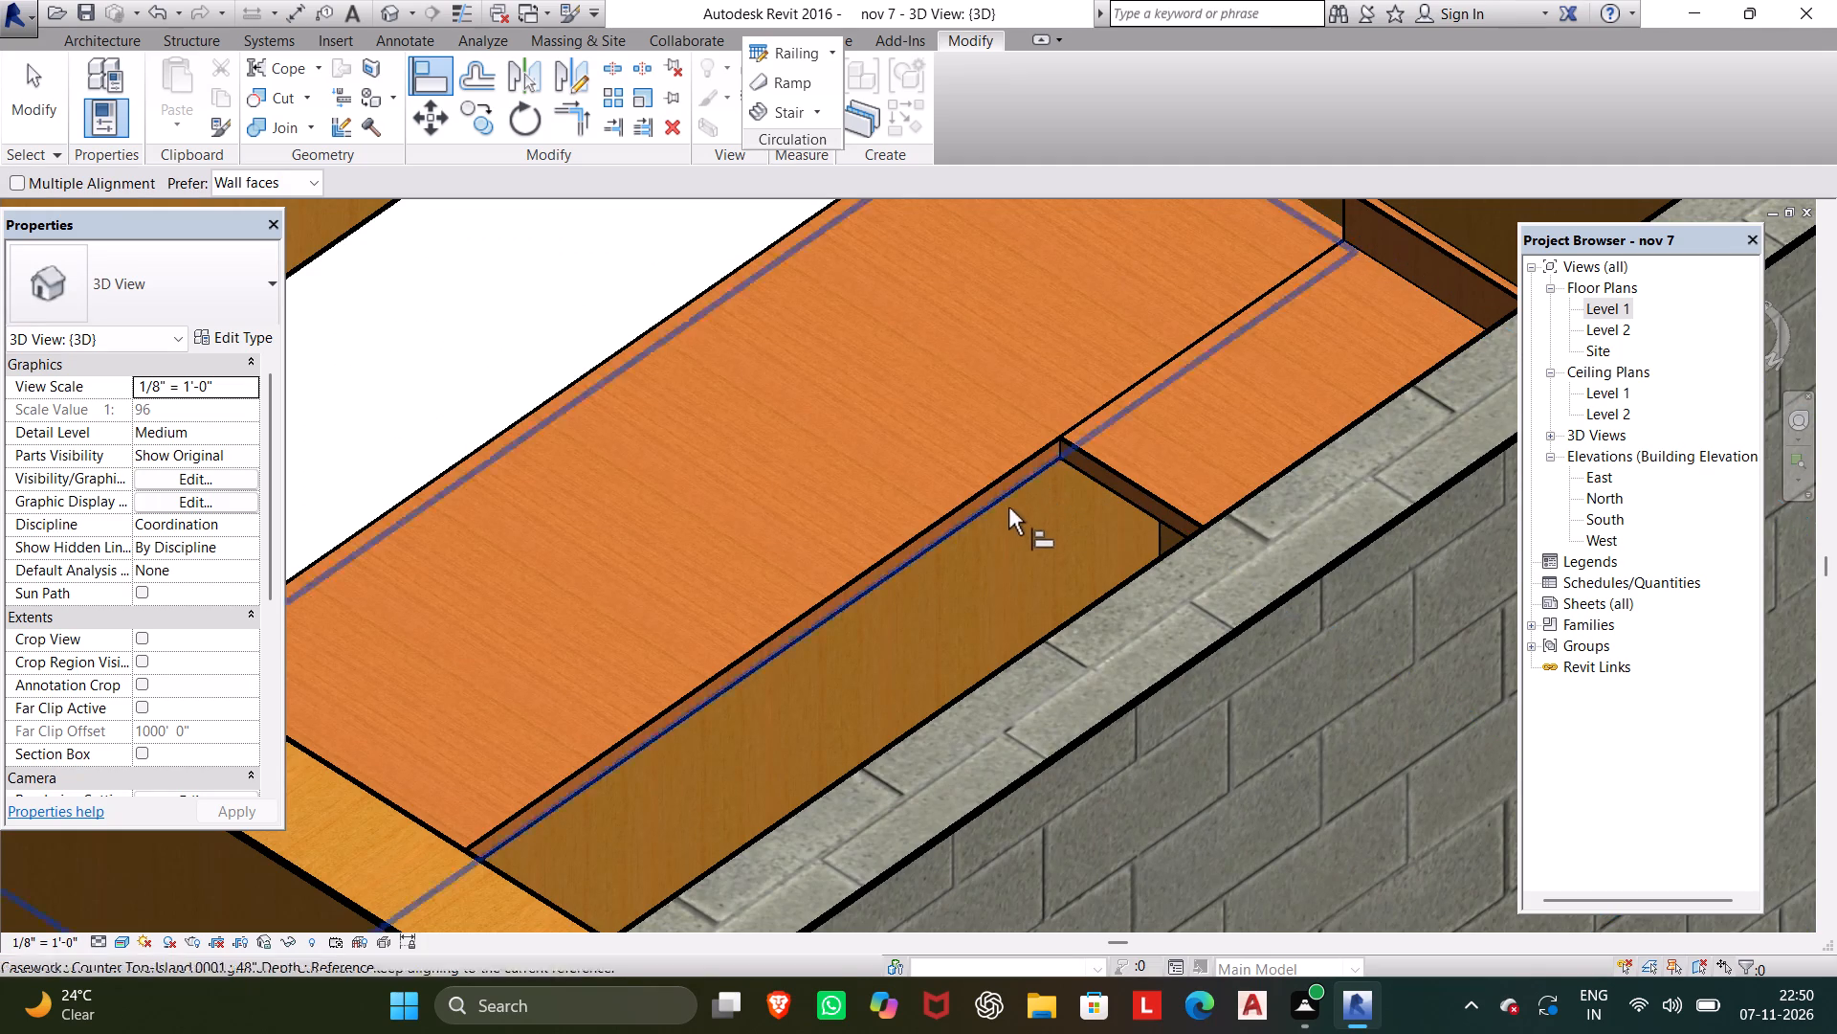
Examine both countertops from the kitchen side and through the wall opening in 3D, and in the Level 1 floor plan.
{"action": "scroll", "coordinate": [987, 563], "scroll_direction": "down", "scroll_amount": 1}
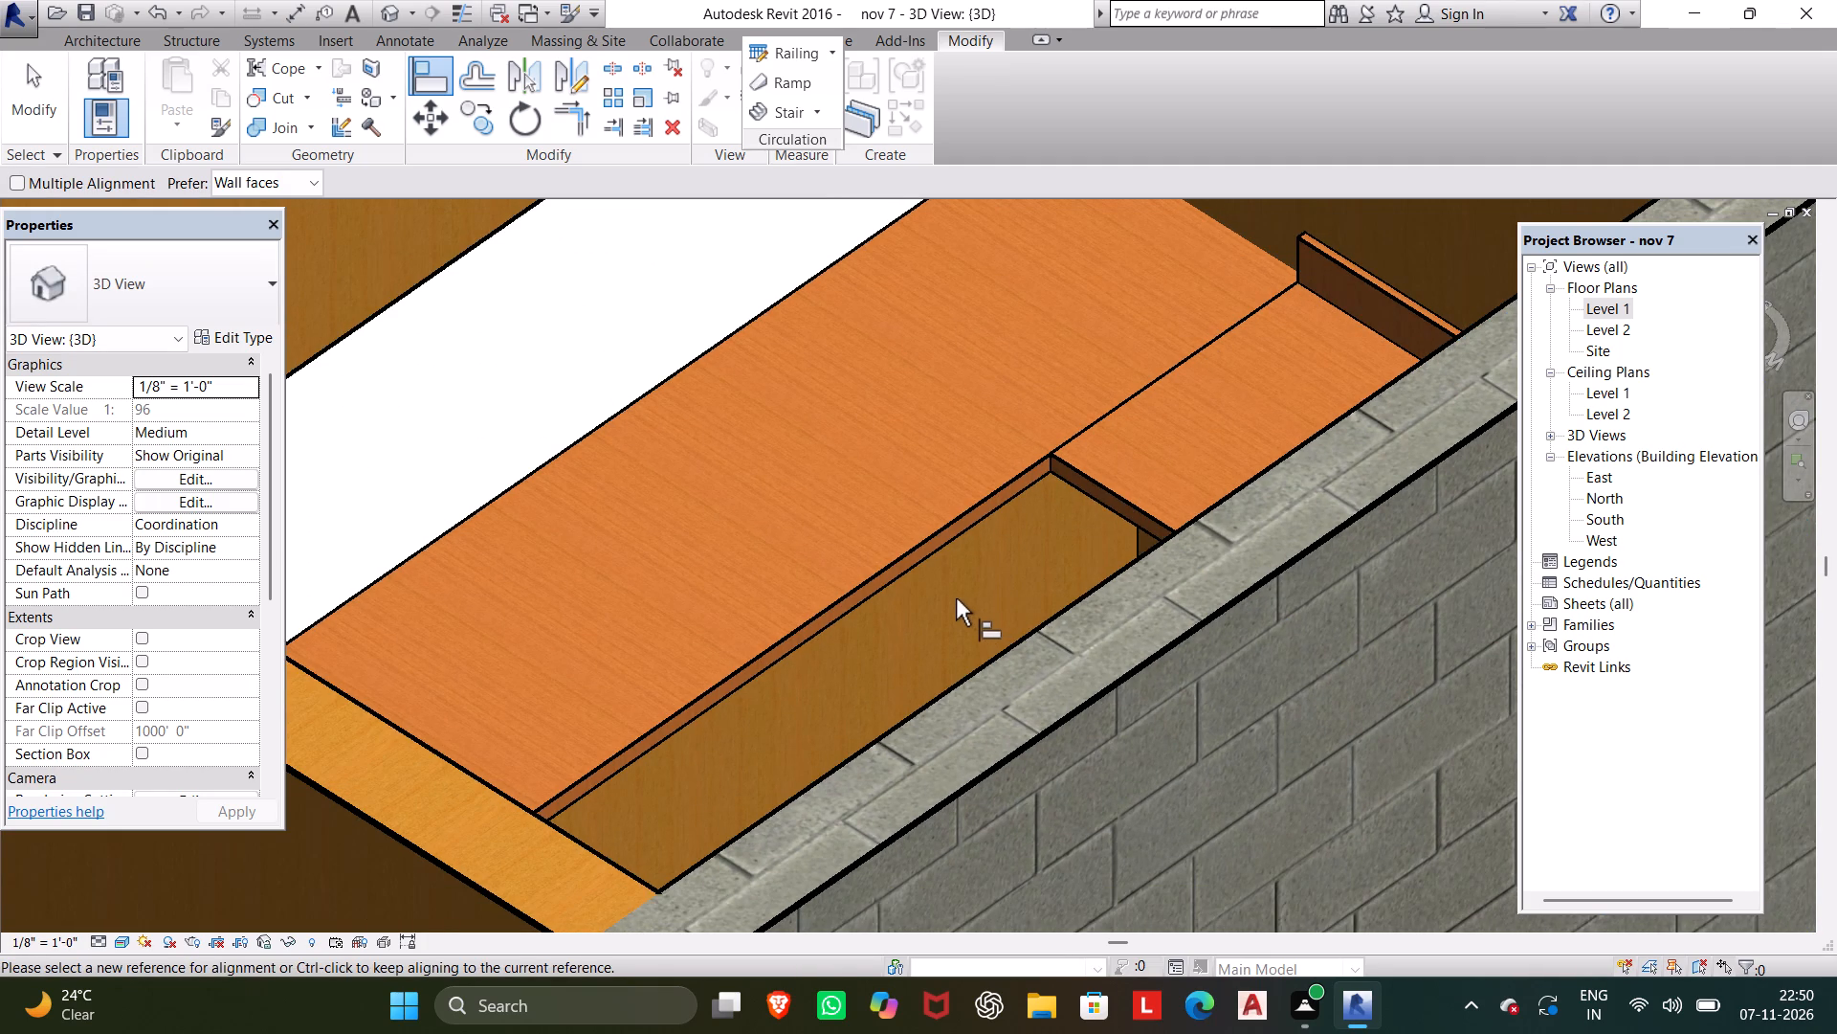
{"action": "middle_click_drag", "start_coordinate": [956, 598], "coordinate": [1043, 590], "text": "shift"}
{"action": "scroll", "coordinate": [1048, 565], "scroll_direction": "down", "scroll_amount": 7}
{"action": "scroll", "coordinate": [1073, 528], "scroll_direction": "up", "scroll_amount": 1}
{"action": "middle_click_drag", "start_coordinate": [1073, 527], "coordinate": [1074, 528]}
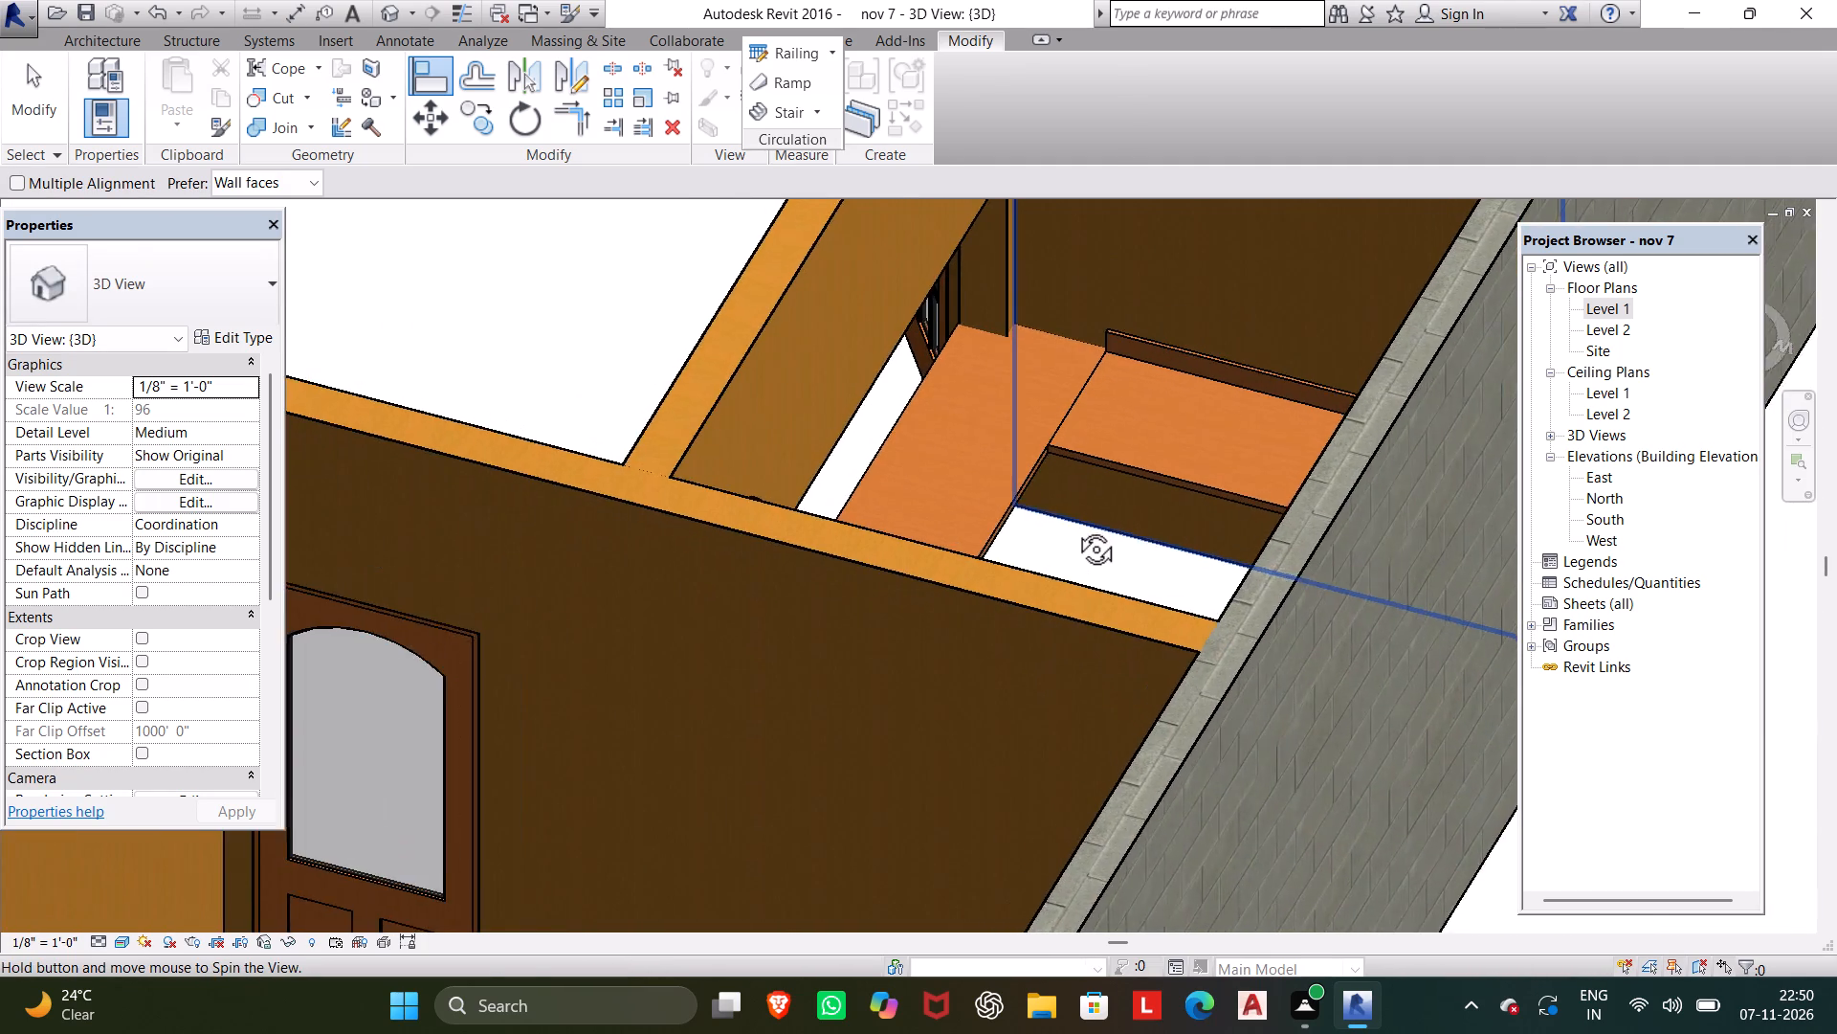
{"action": "middle_click_drag", "start_coordinate": [1074, 528], "coordinate": [1554, 417]}
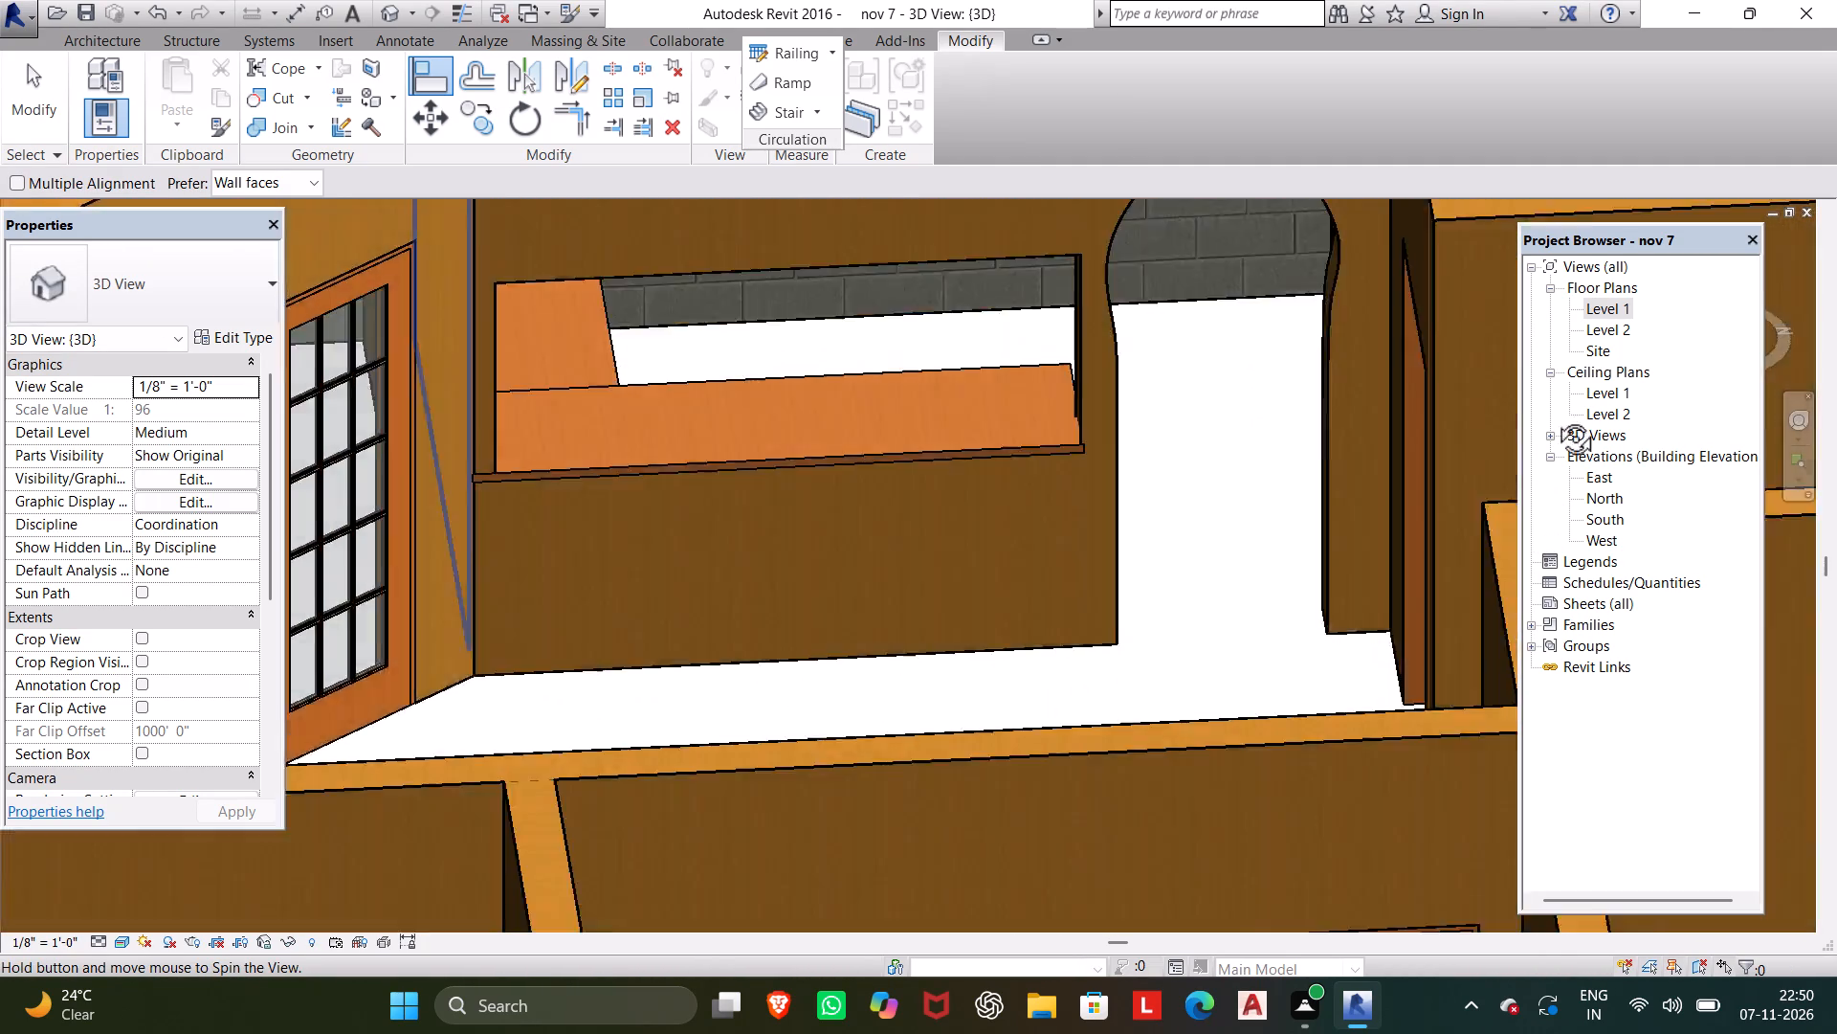
{"action": "middle_click_drag", "start_coordinate": [1554, 417], "coordinate": [1537, 251]}
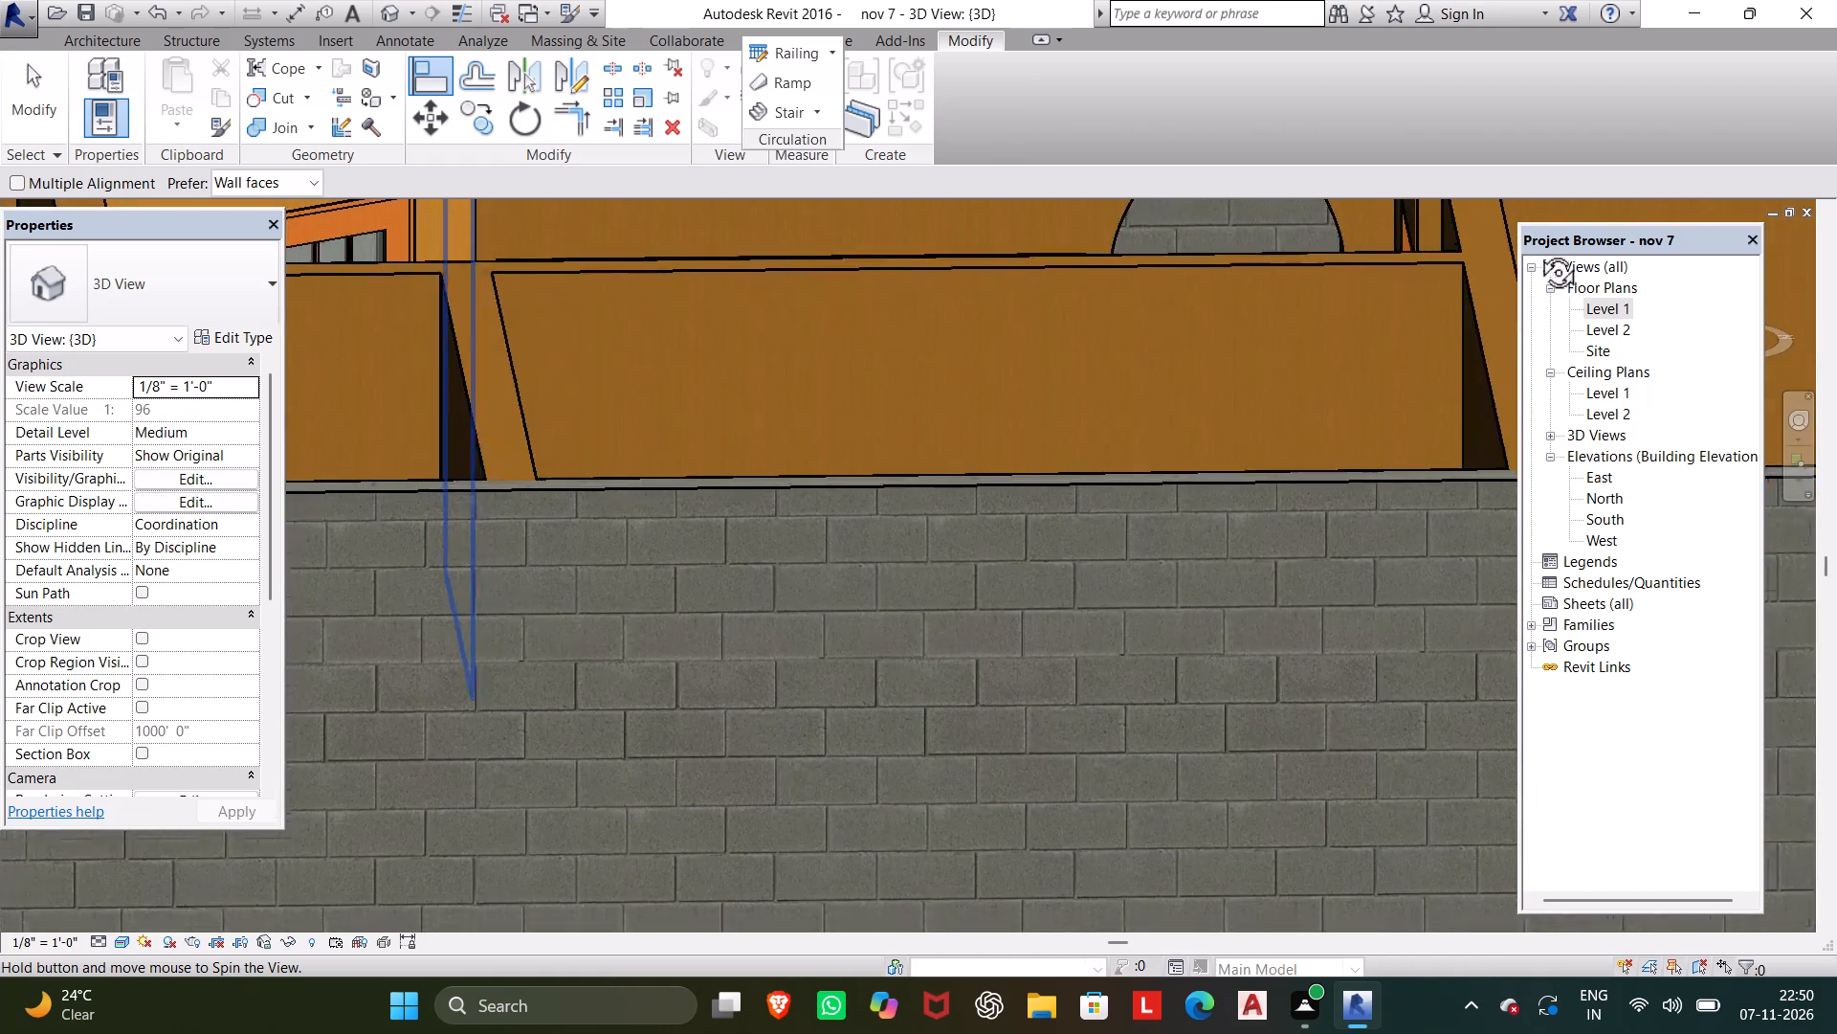
{"action": "middle_click_drag", "start_coordinate": [1537, 251], "coordinate": [1442, 410]}
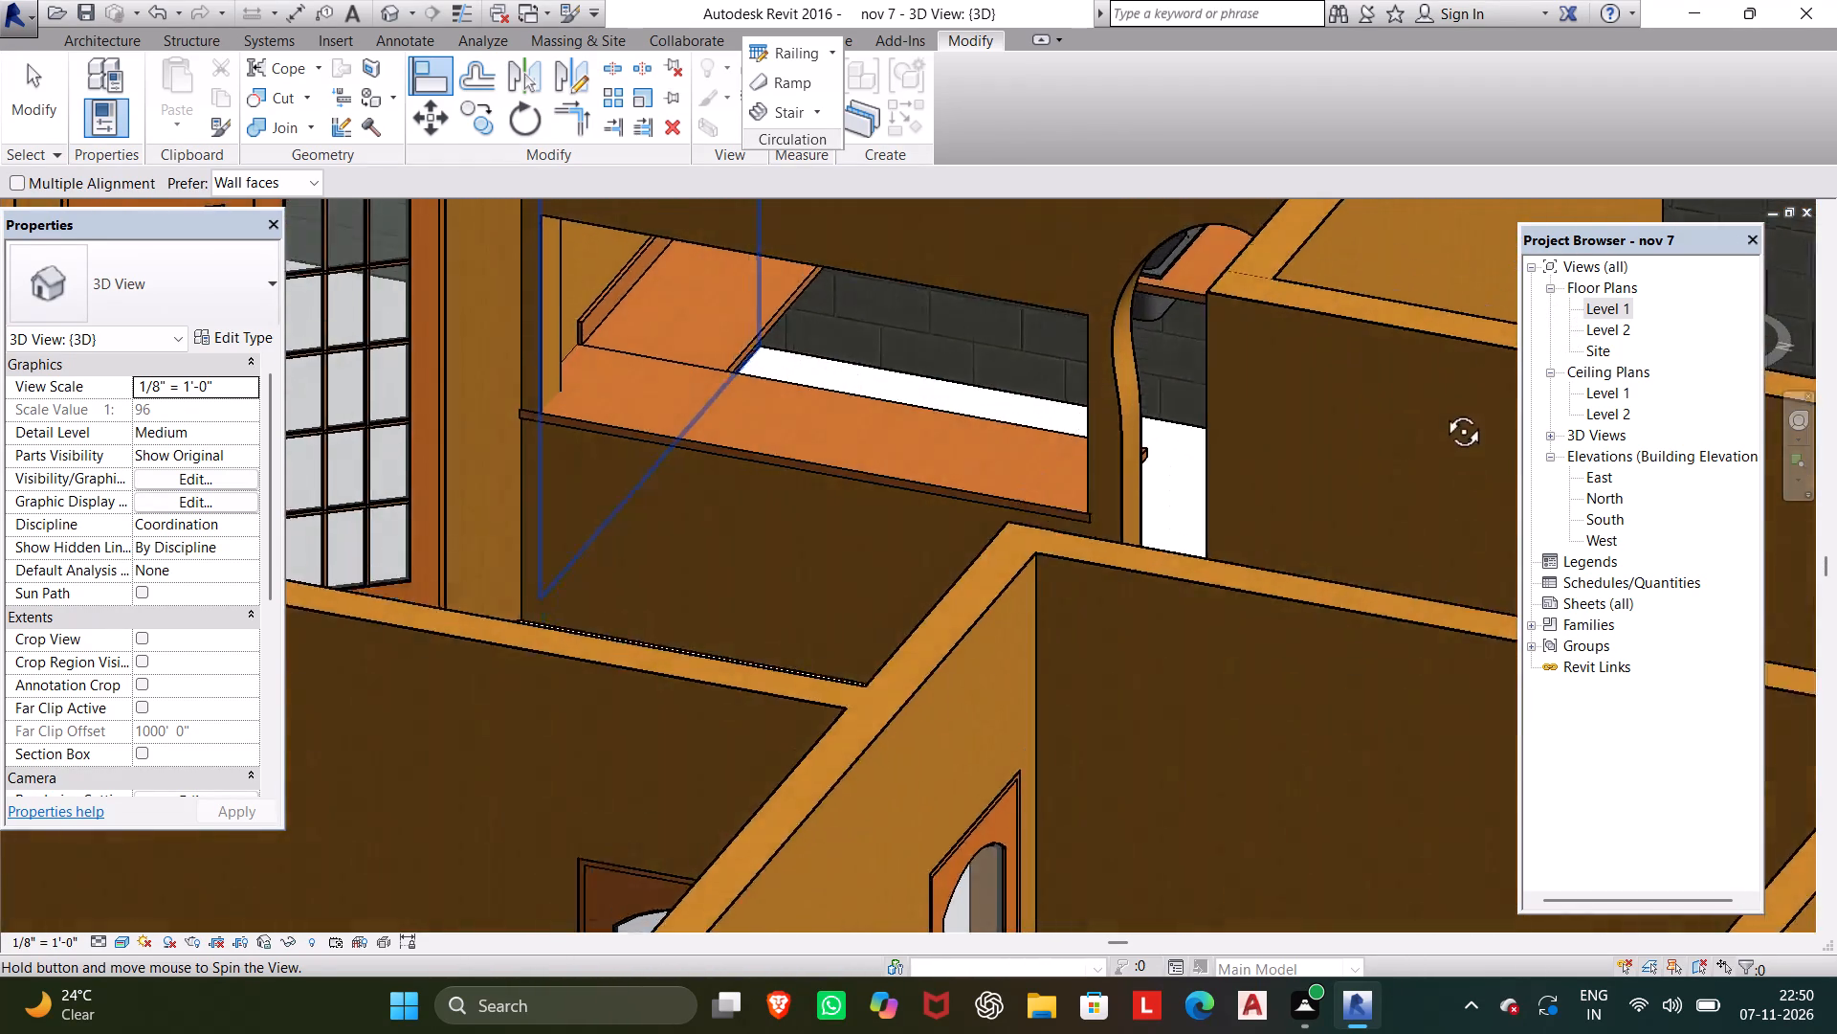
{"action": "middle_click_drag", "start_coordinate": [1442, 410], "coordinate": [1310, 744]}
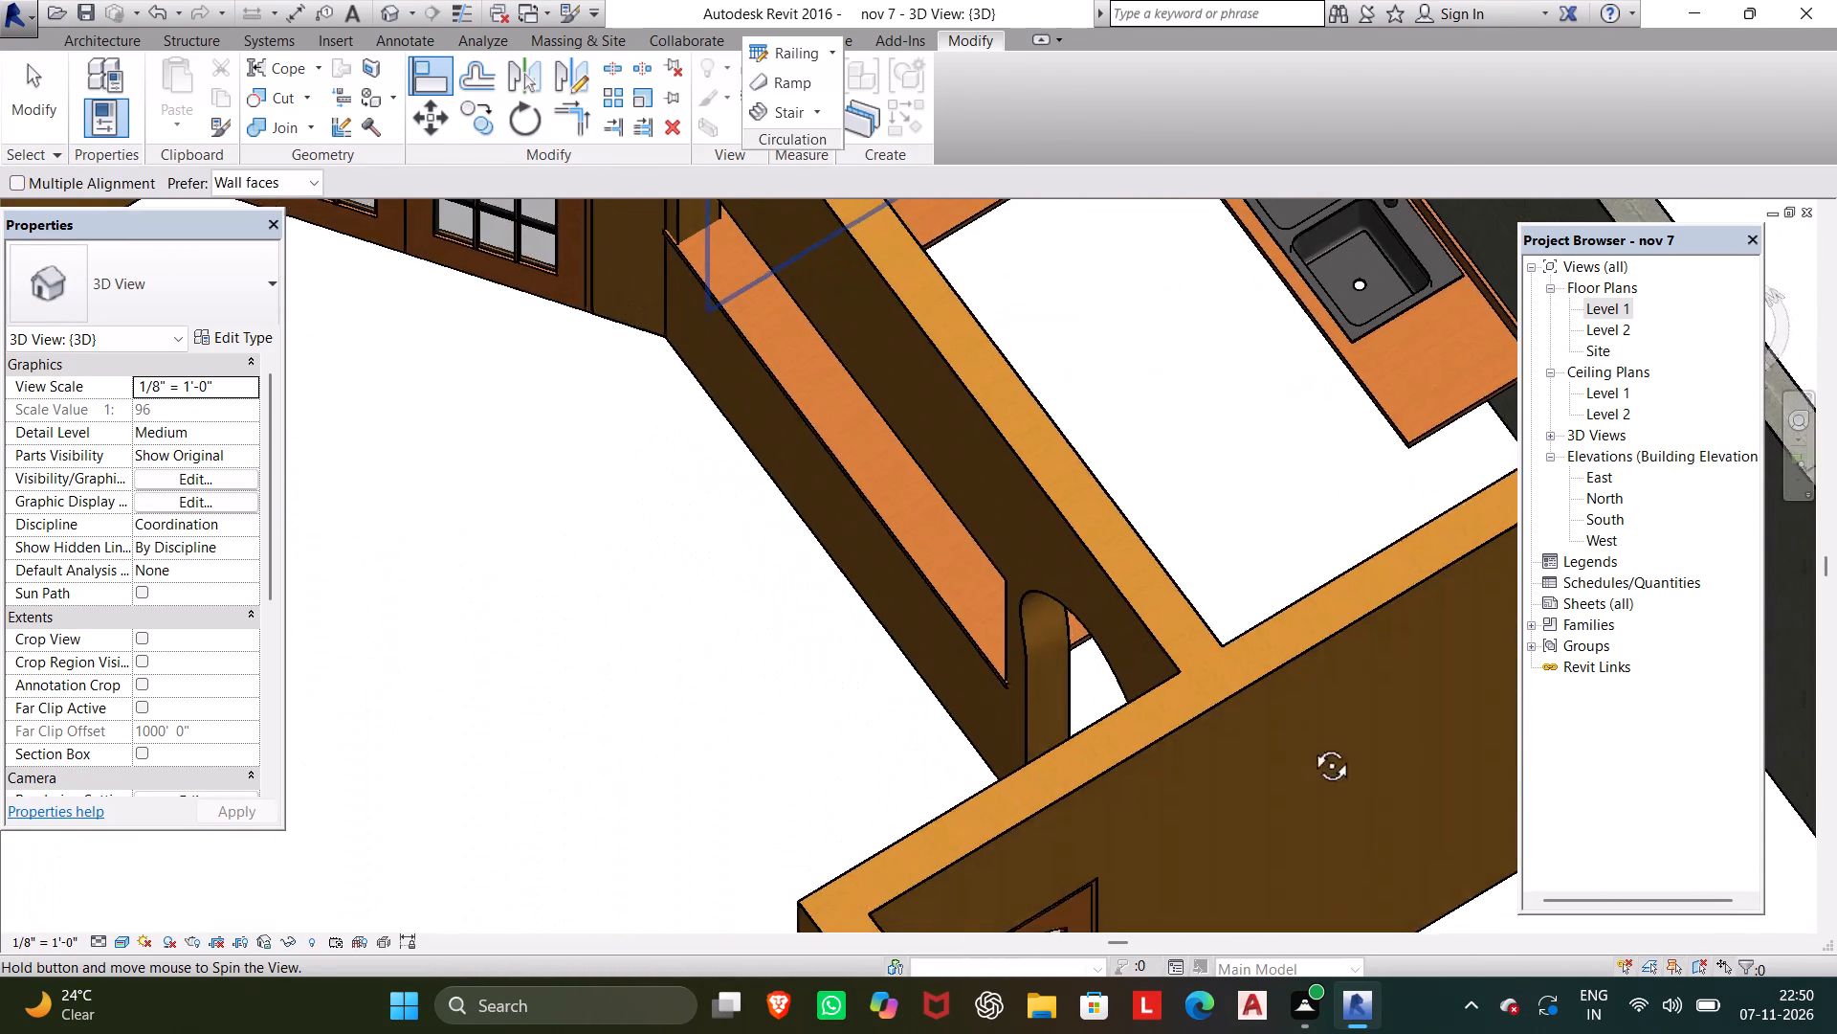
{"action": "middle_click_drag", "start_coordinate": [1310, 744], "coordinate": [1536, 387]}
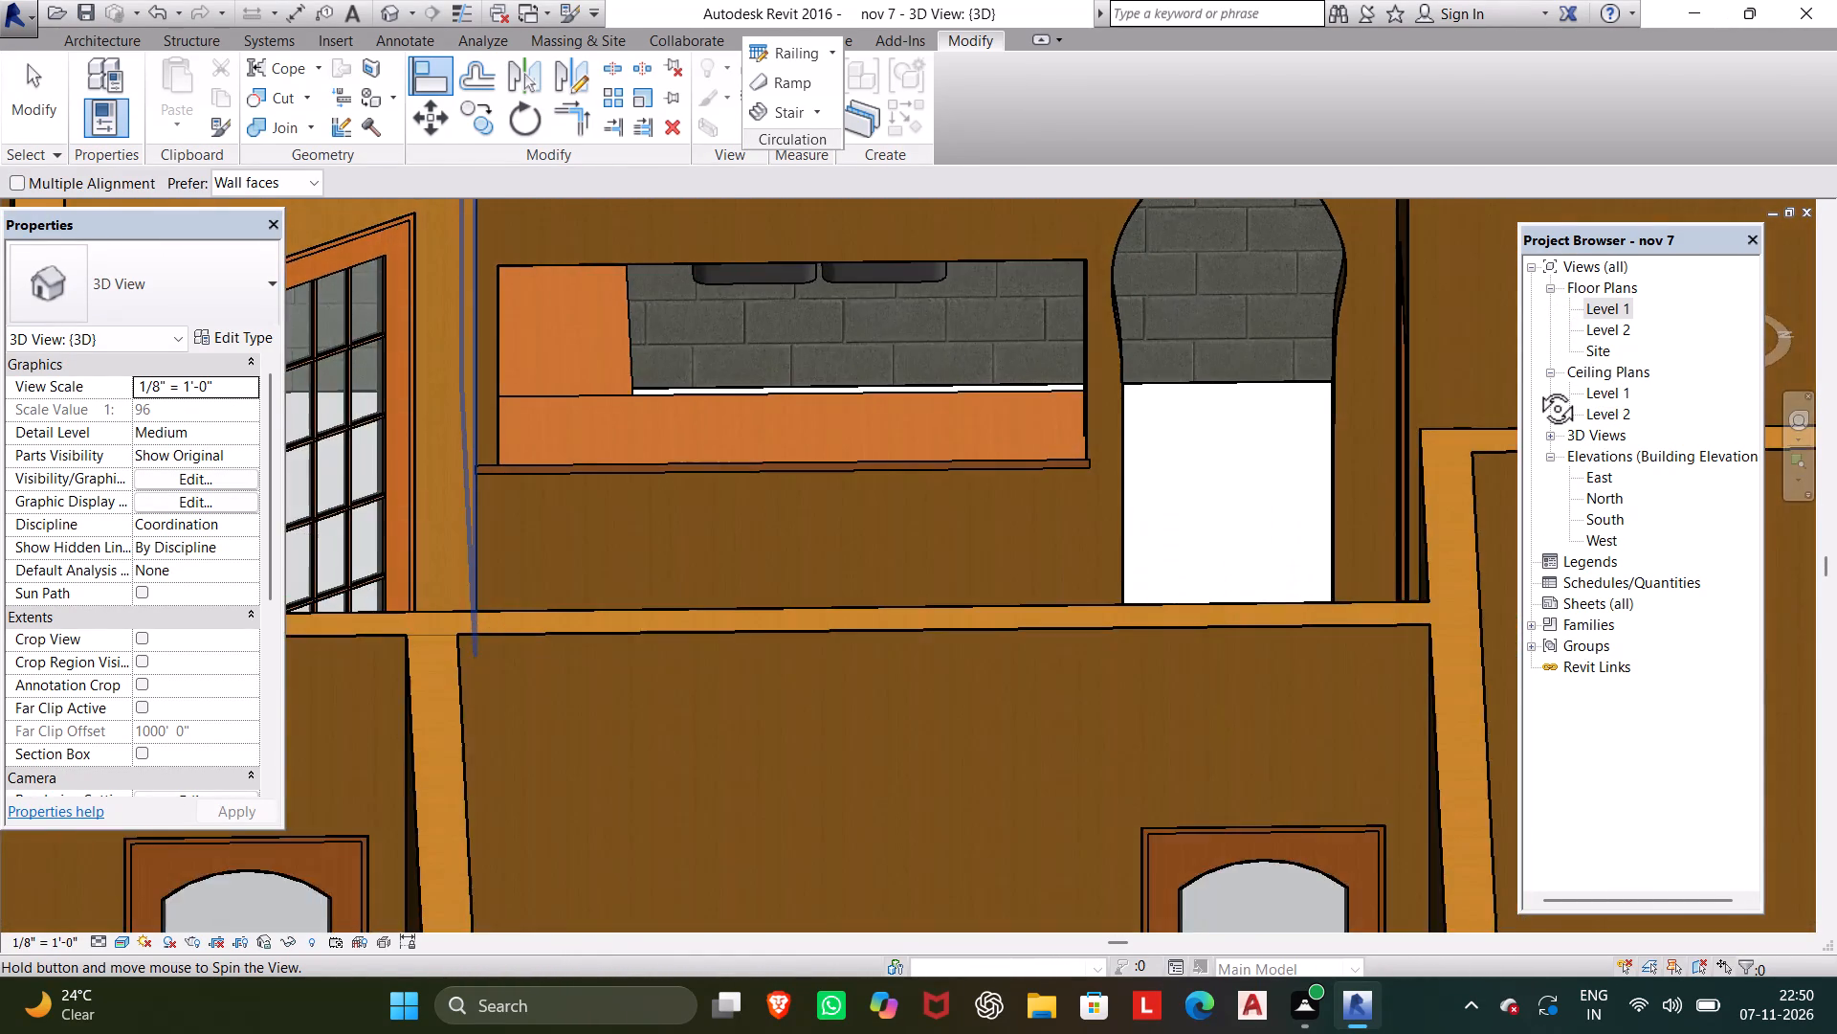
{"action": "middle_click_drag", "start_coordinate": [1536, 387], "coordinate": [1542, 379]}
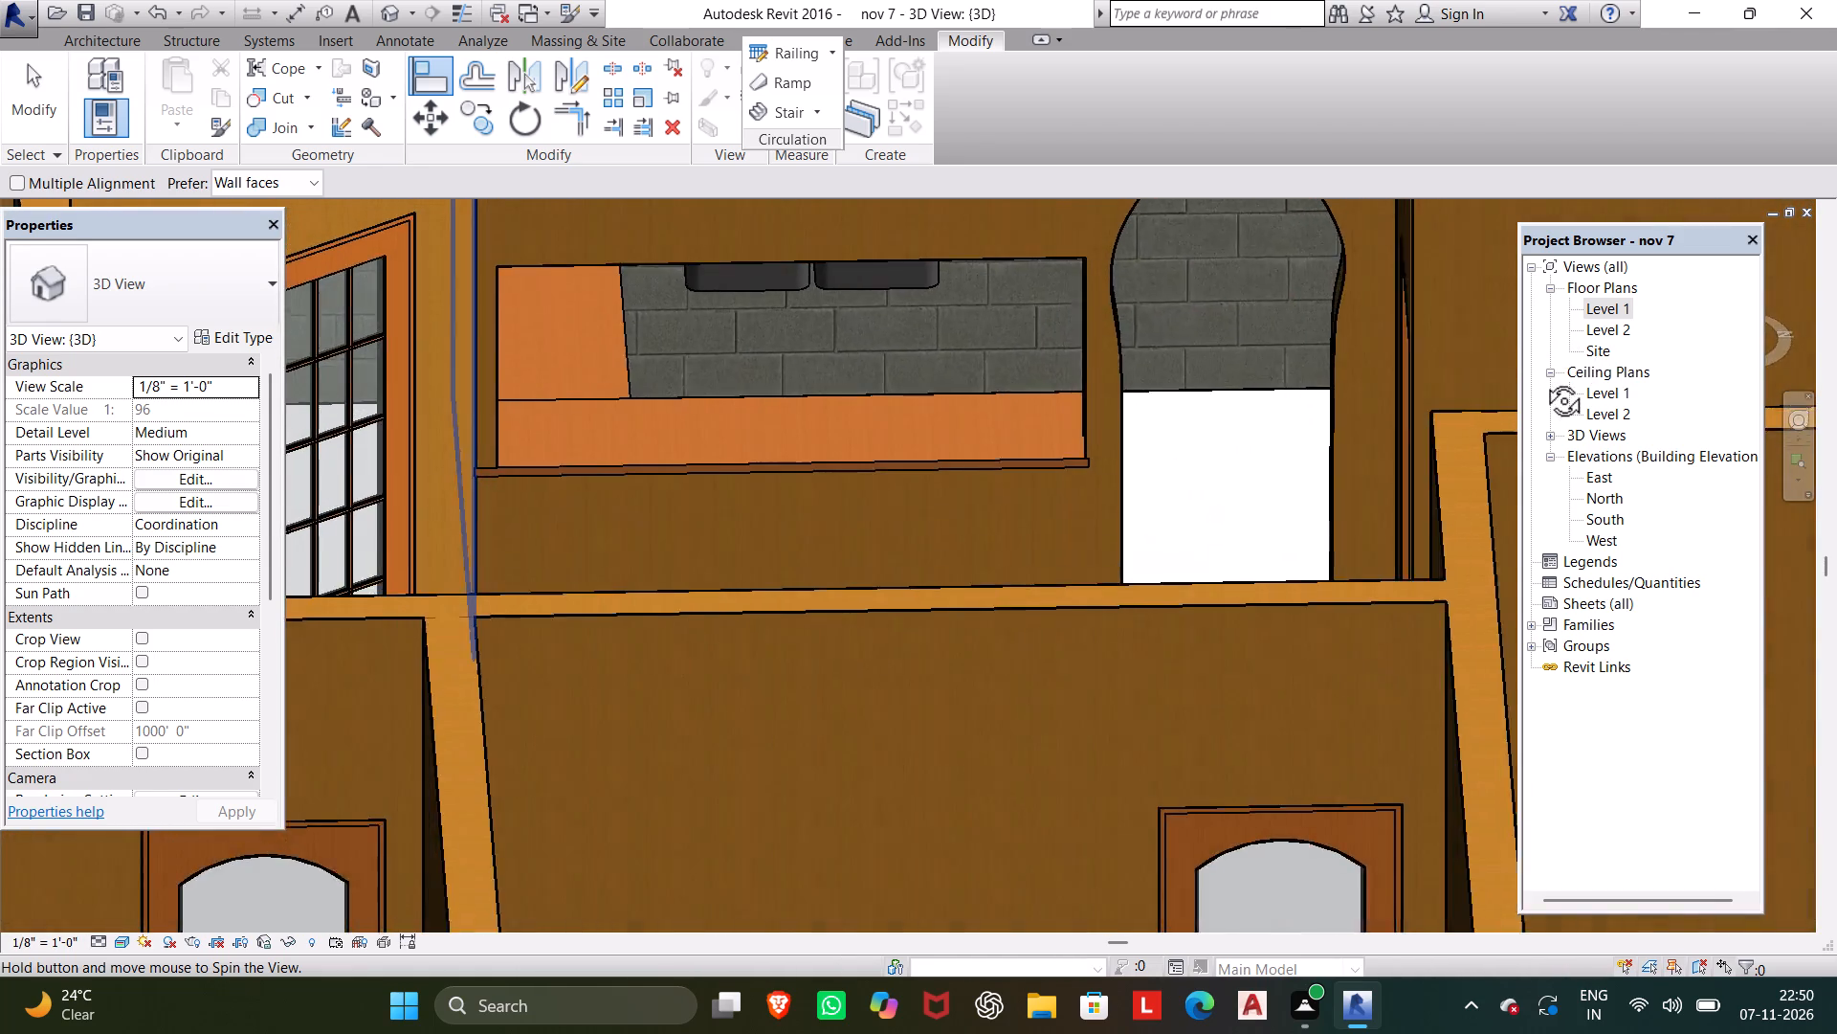
{"action": "middle_click_drag", "start_coordinate": [1542, 379], "coordinate": [1524, 611]}
{"action": "scroll", "coordinate": [1464, 591], "scroll_direction": "down", "scroll_amount": 1}
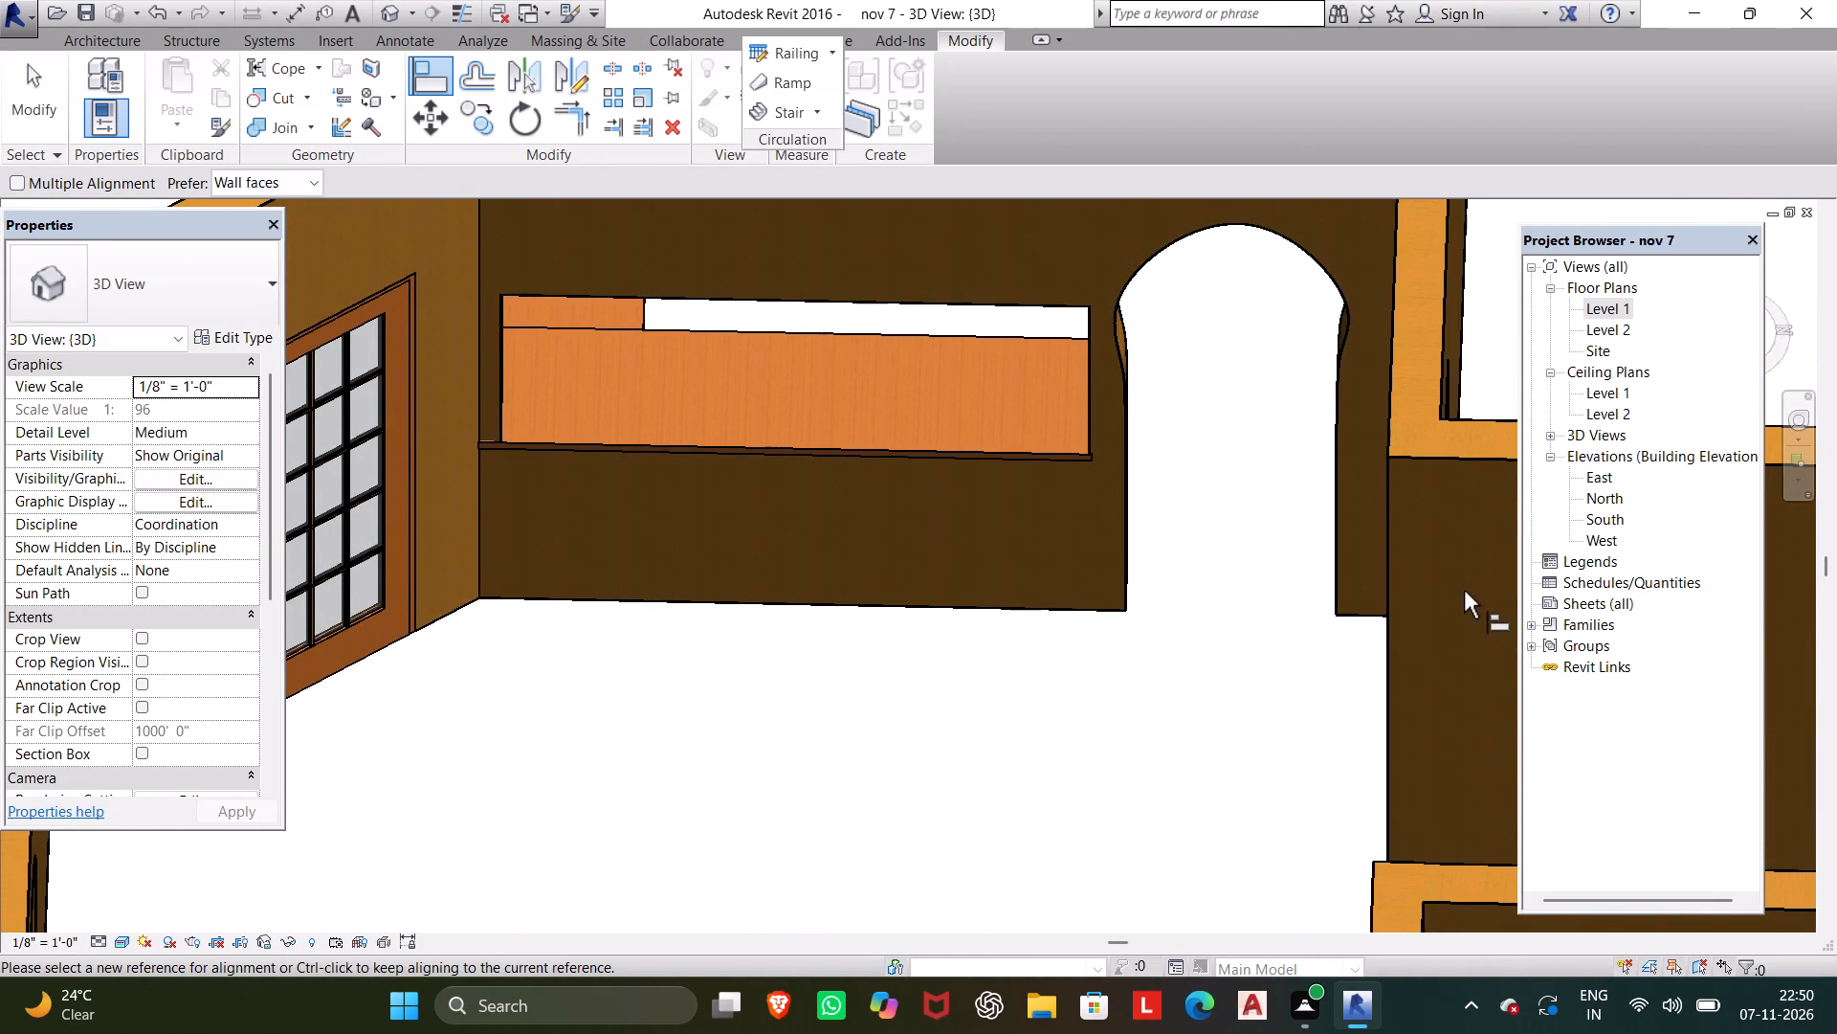
{"action": "middle_click_drag", "start_coordinate": [1464, 591], "coordinate": [1400, 915]}
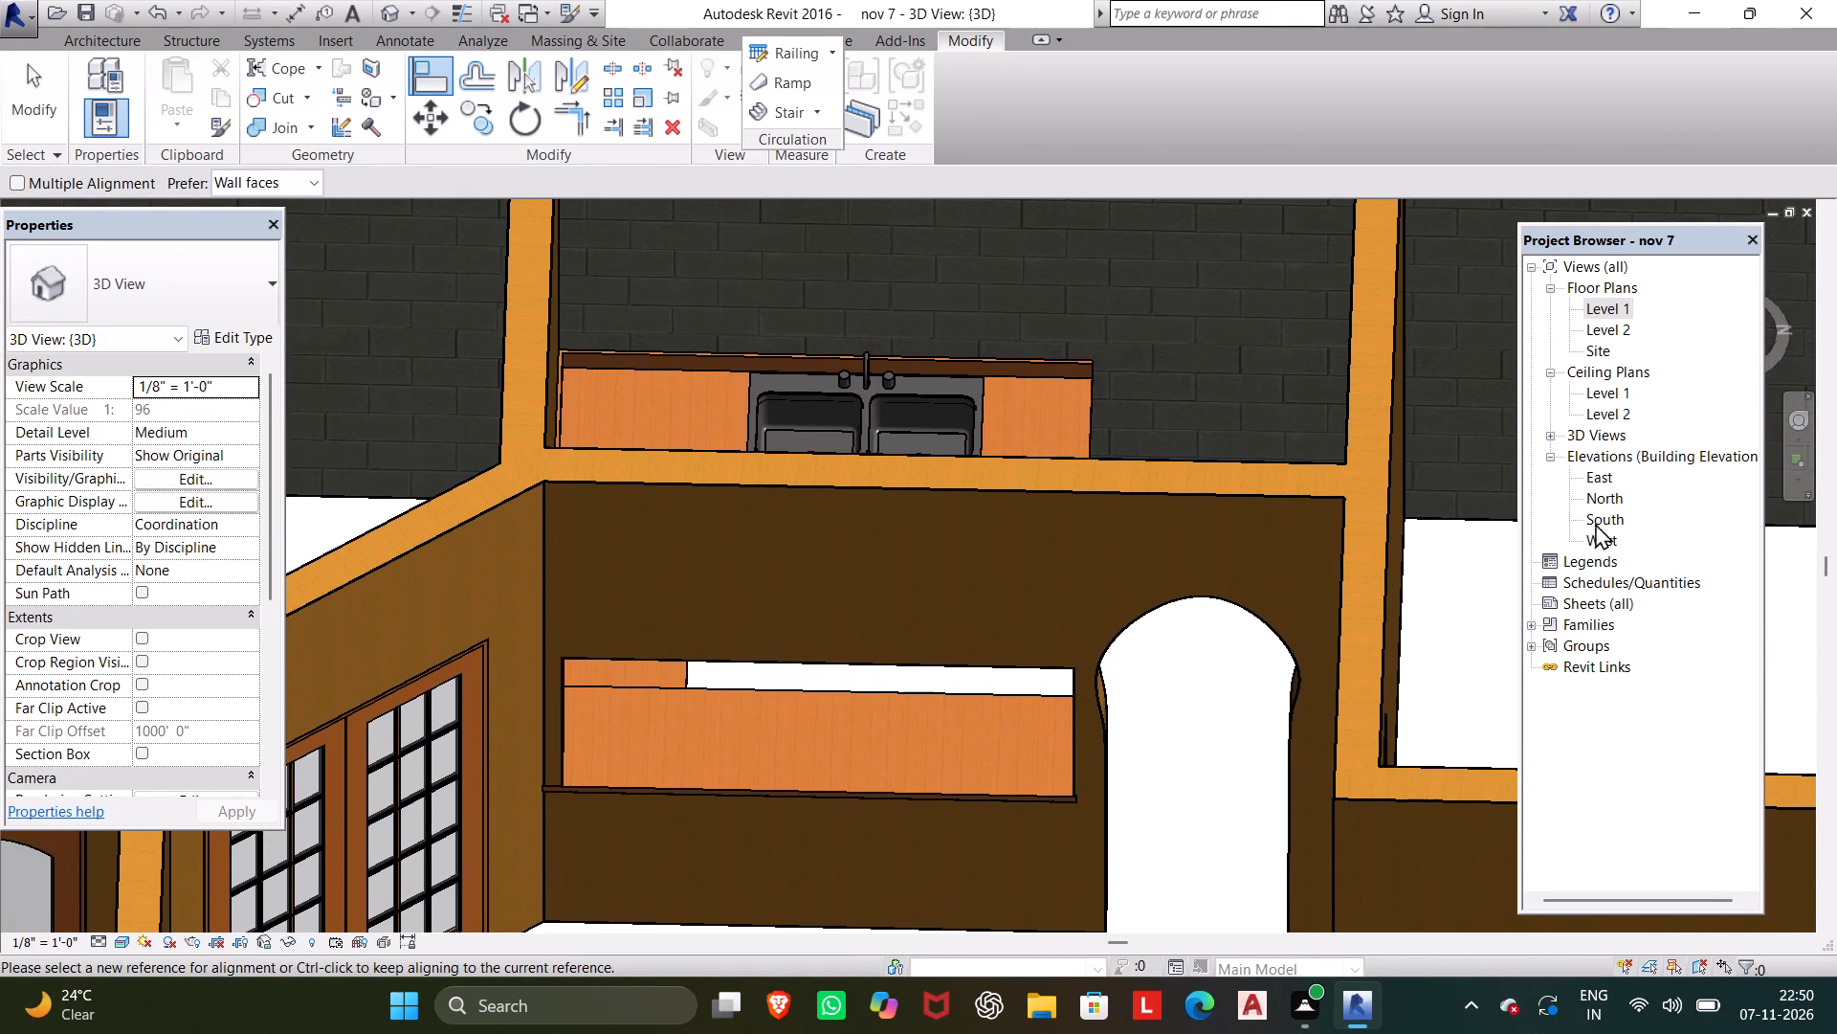
{"action": "double_click", "coordinate": [1633, 311]}
{"action": "left_click", "coordinate": [1633, 311]}
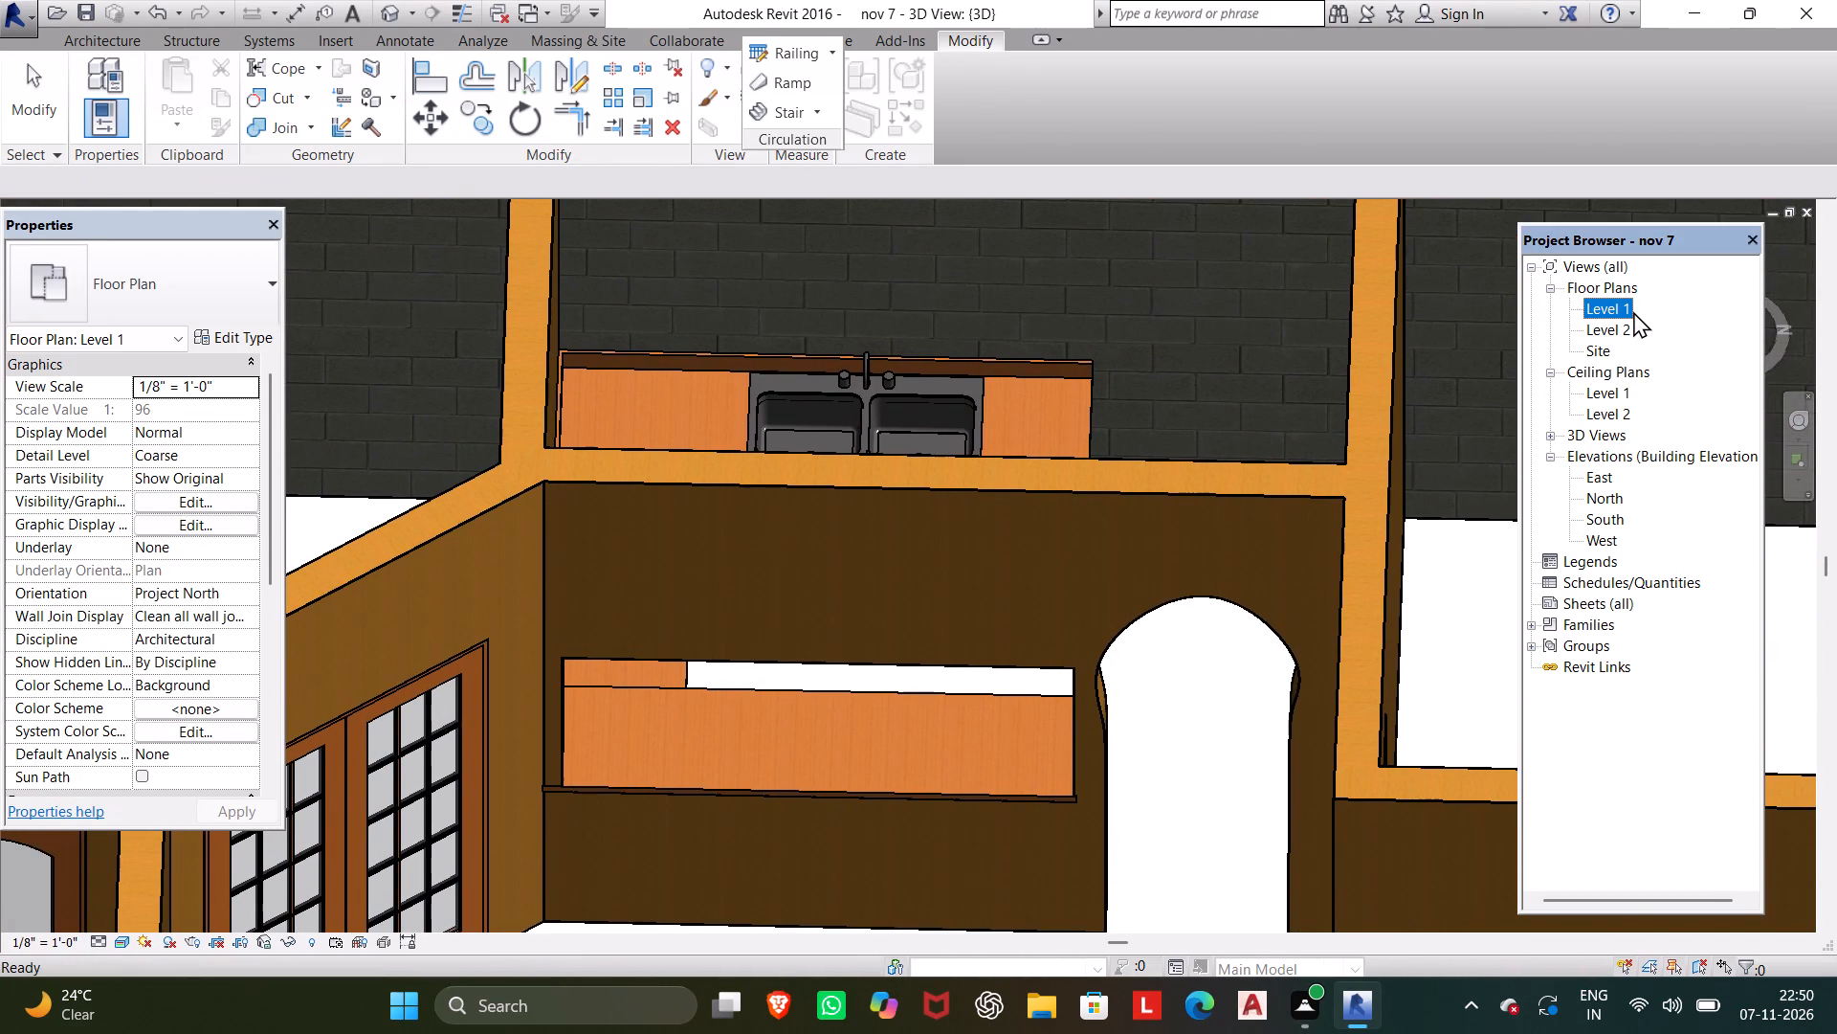
{"action": "left_click", "coordinate": [1633, 311]}
{"action": "double_click", "coordinate": [1623, 310]}
{"action": "scroll", "coordinate": [1094, 465], "scroll_direction": "down", "scroll_amount": 2}
{"action": "middle_click_drag", "start_coordinate": [1088, 477], "coordinate": [1080, 547]}
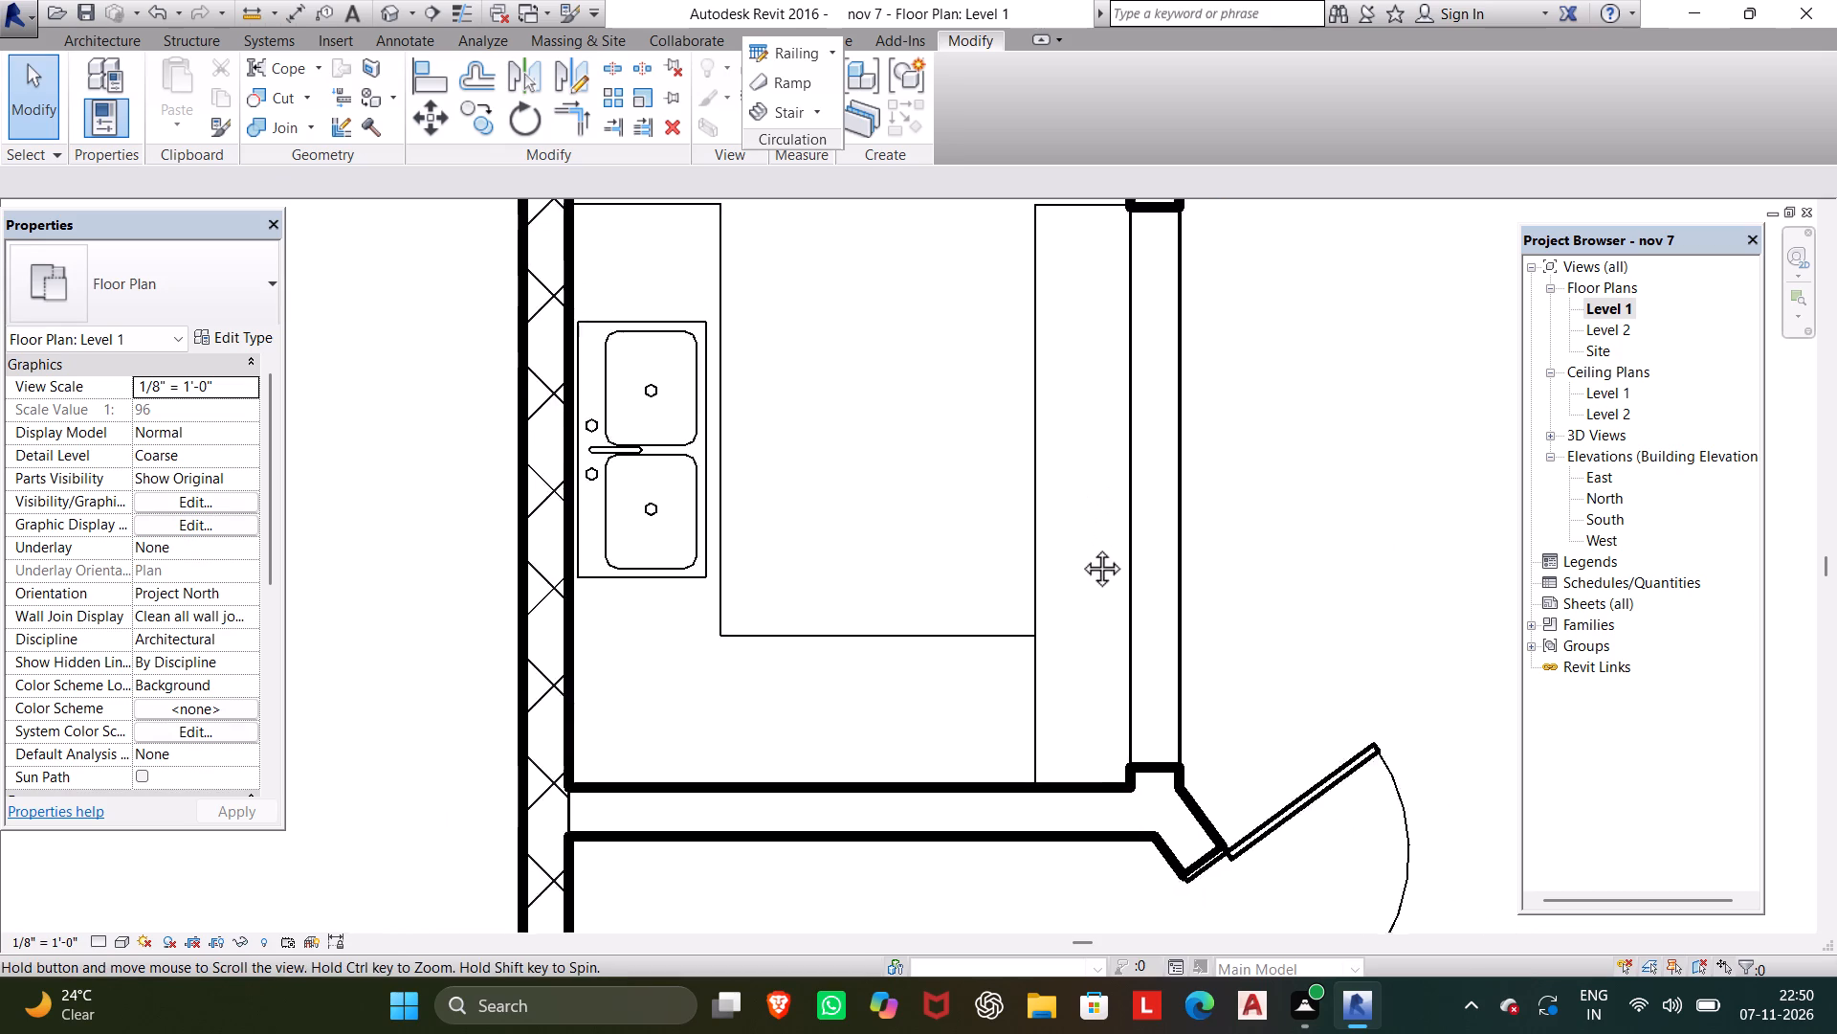
Extend Leg 1 of the L-shaped sink countertop up to the kitchen's upper wall in plan, for a length of 12' 0", and check it in 3D.
{"action": "middle_click_drag", "start_coordinate": [1080, 547], "coordinate": [1122, 772]}
{"action": "scroll", "coordinate": [788, 472], "scroll_direction": "down", "scroll_amount": 2}
{"action": "middle_click_drag", "start_coordinate": [793, 477], "coordinate": [829, 585]}
{"action": "left_click", "coordinate": [786, 555]}
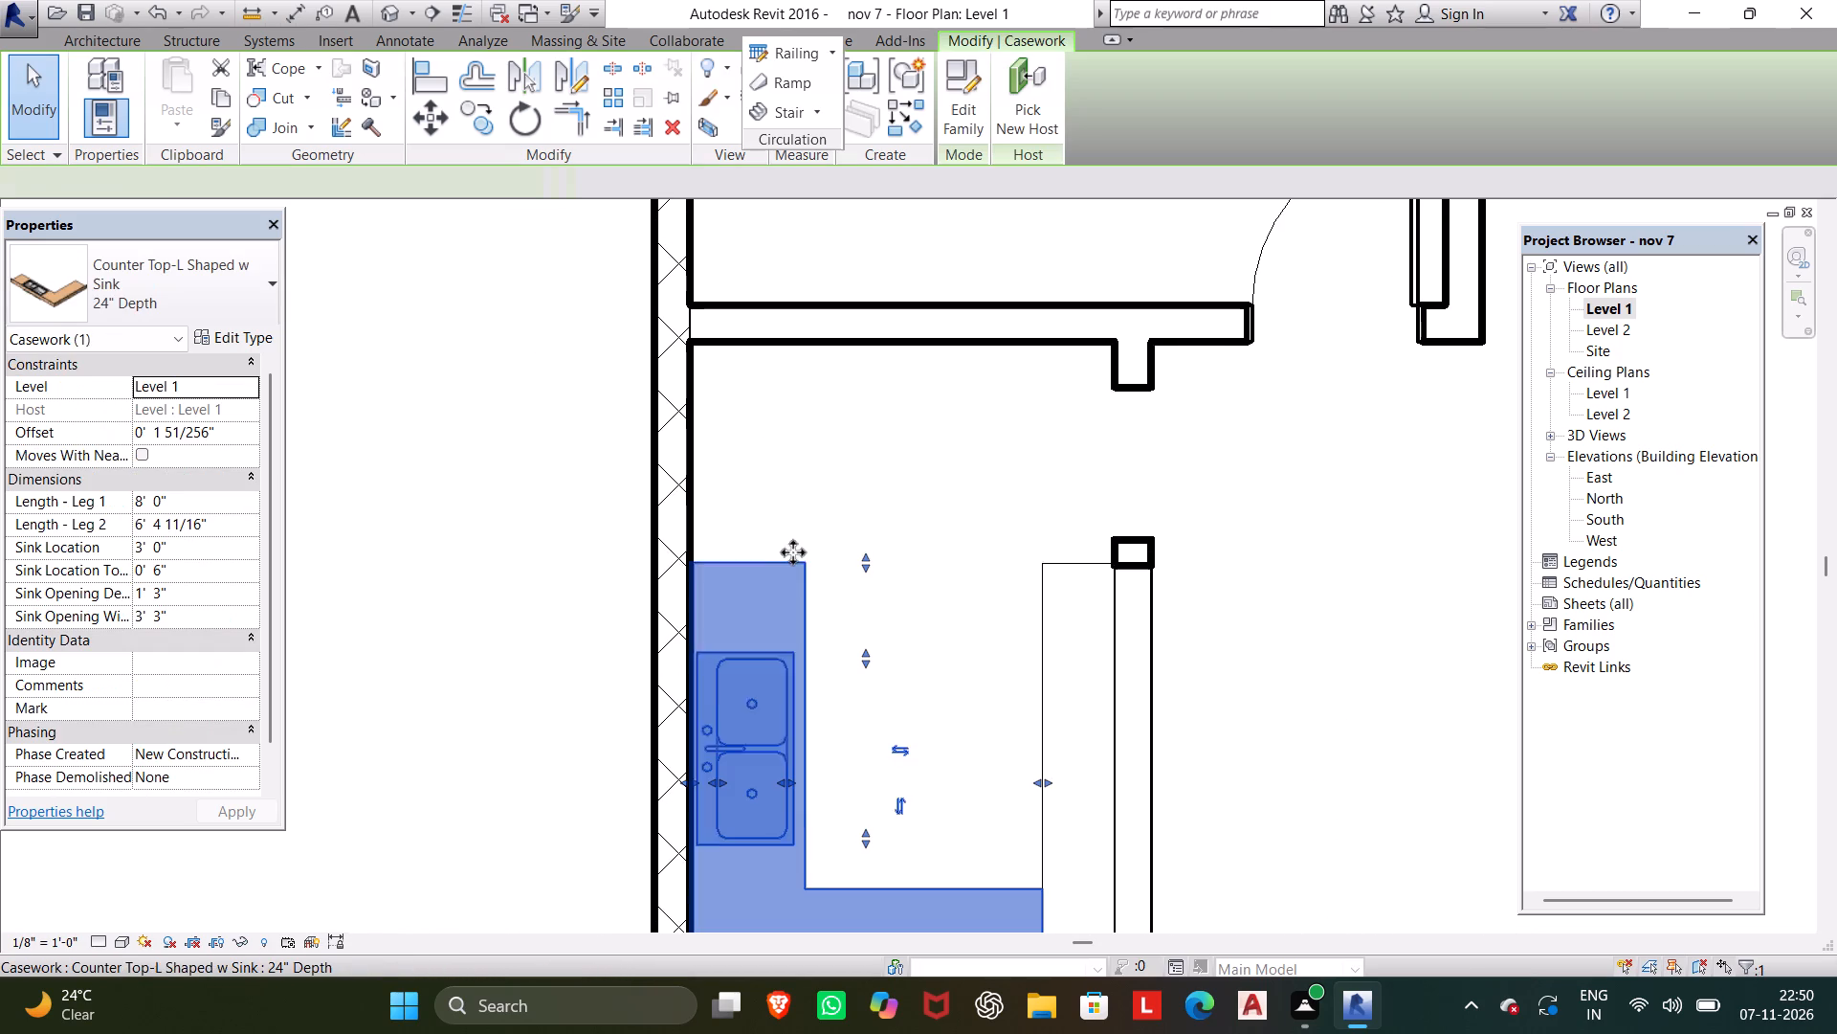
{"action": "left_click_drag", "start_coordinate": [868, 555], "coordinate": [880, 462]}
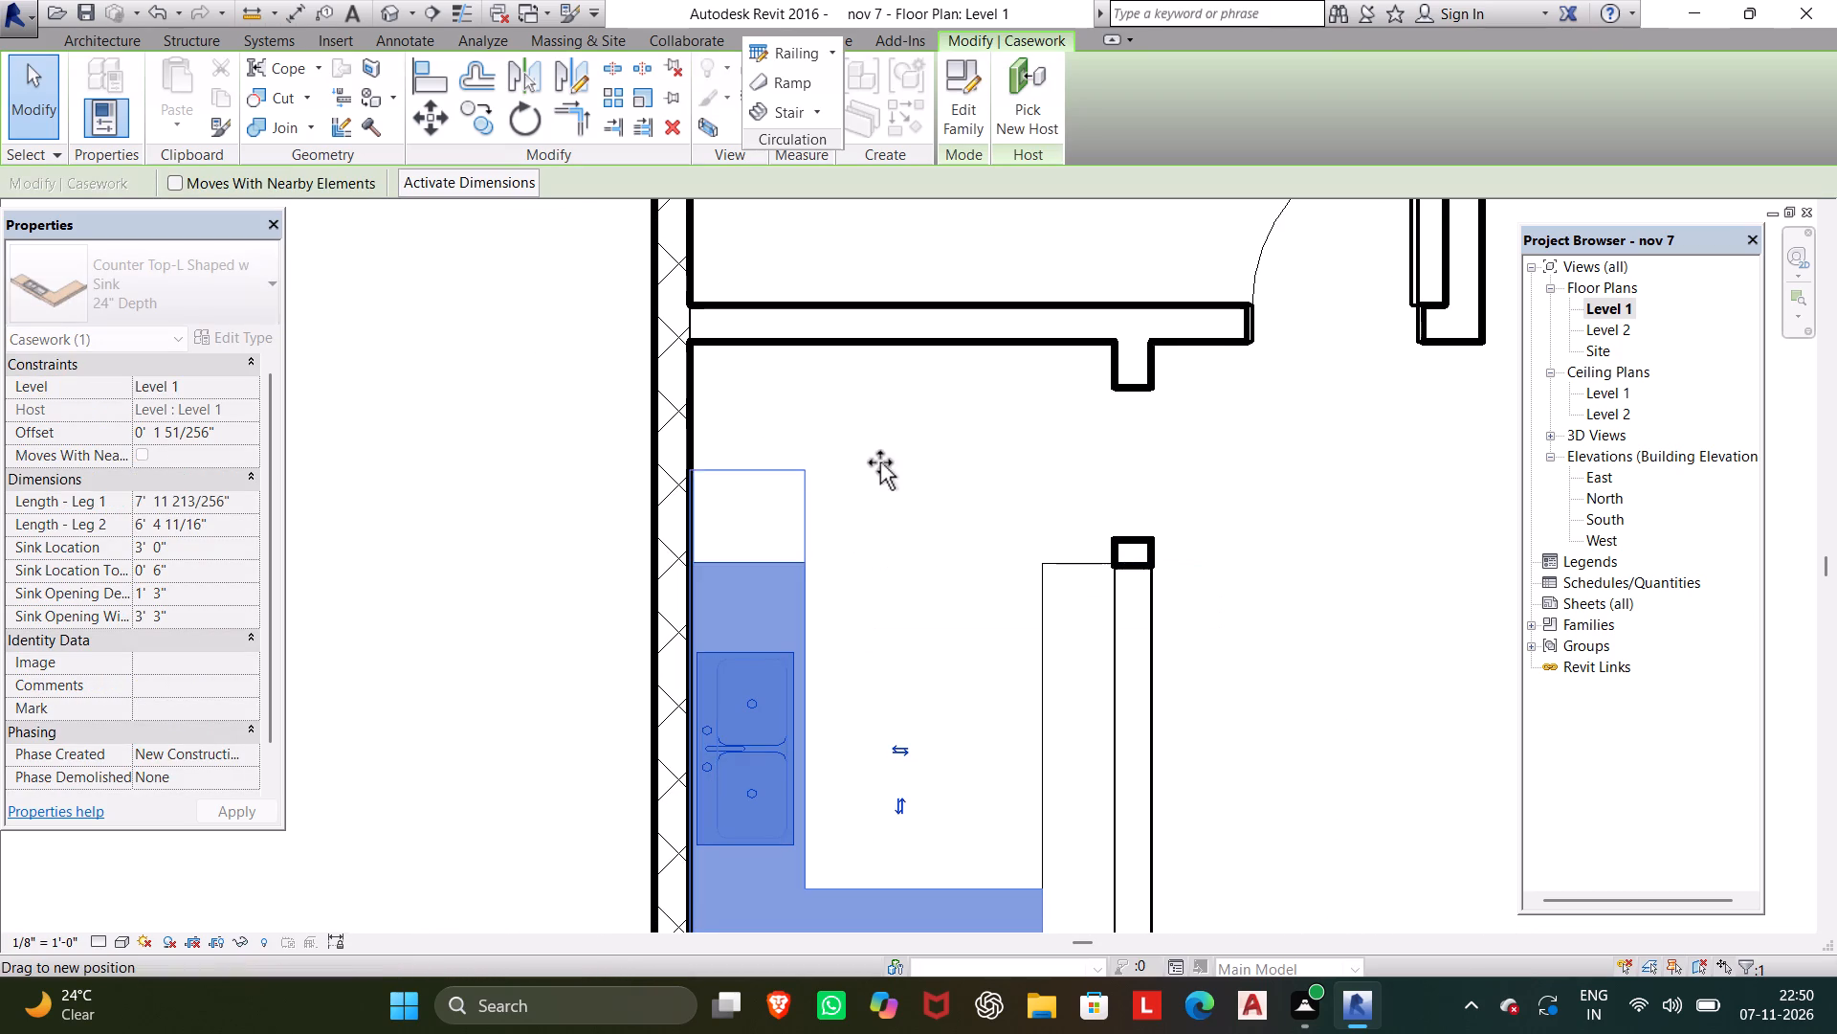
{"action": "left_click_drag", "start_coordinate": [880, 462], "coordinate": [913, 351]}
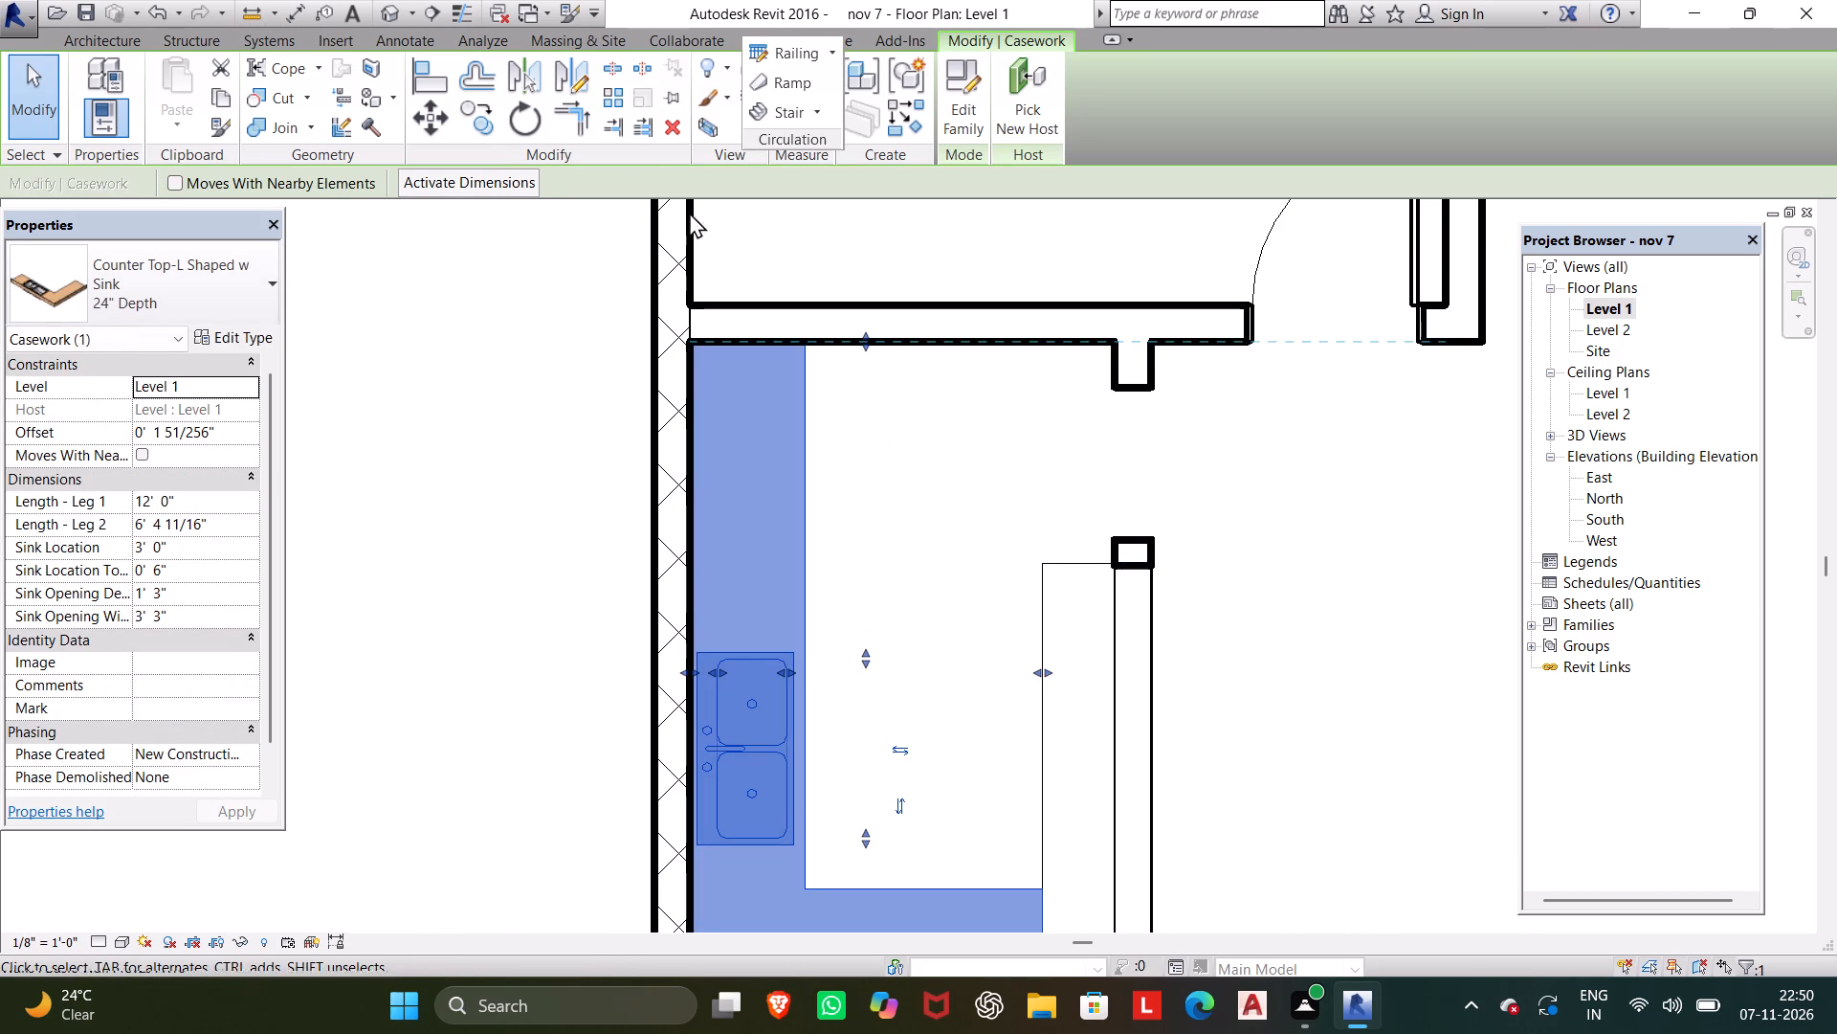
{"action": "double_click", "coordinate": [392, 7]}
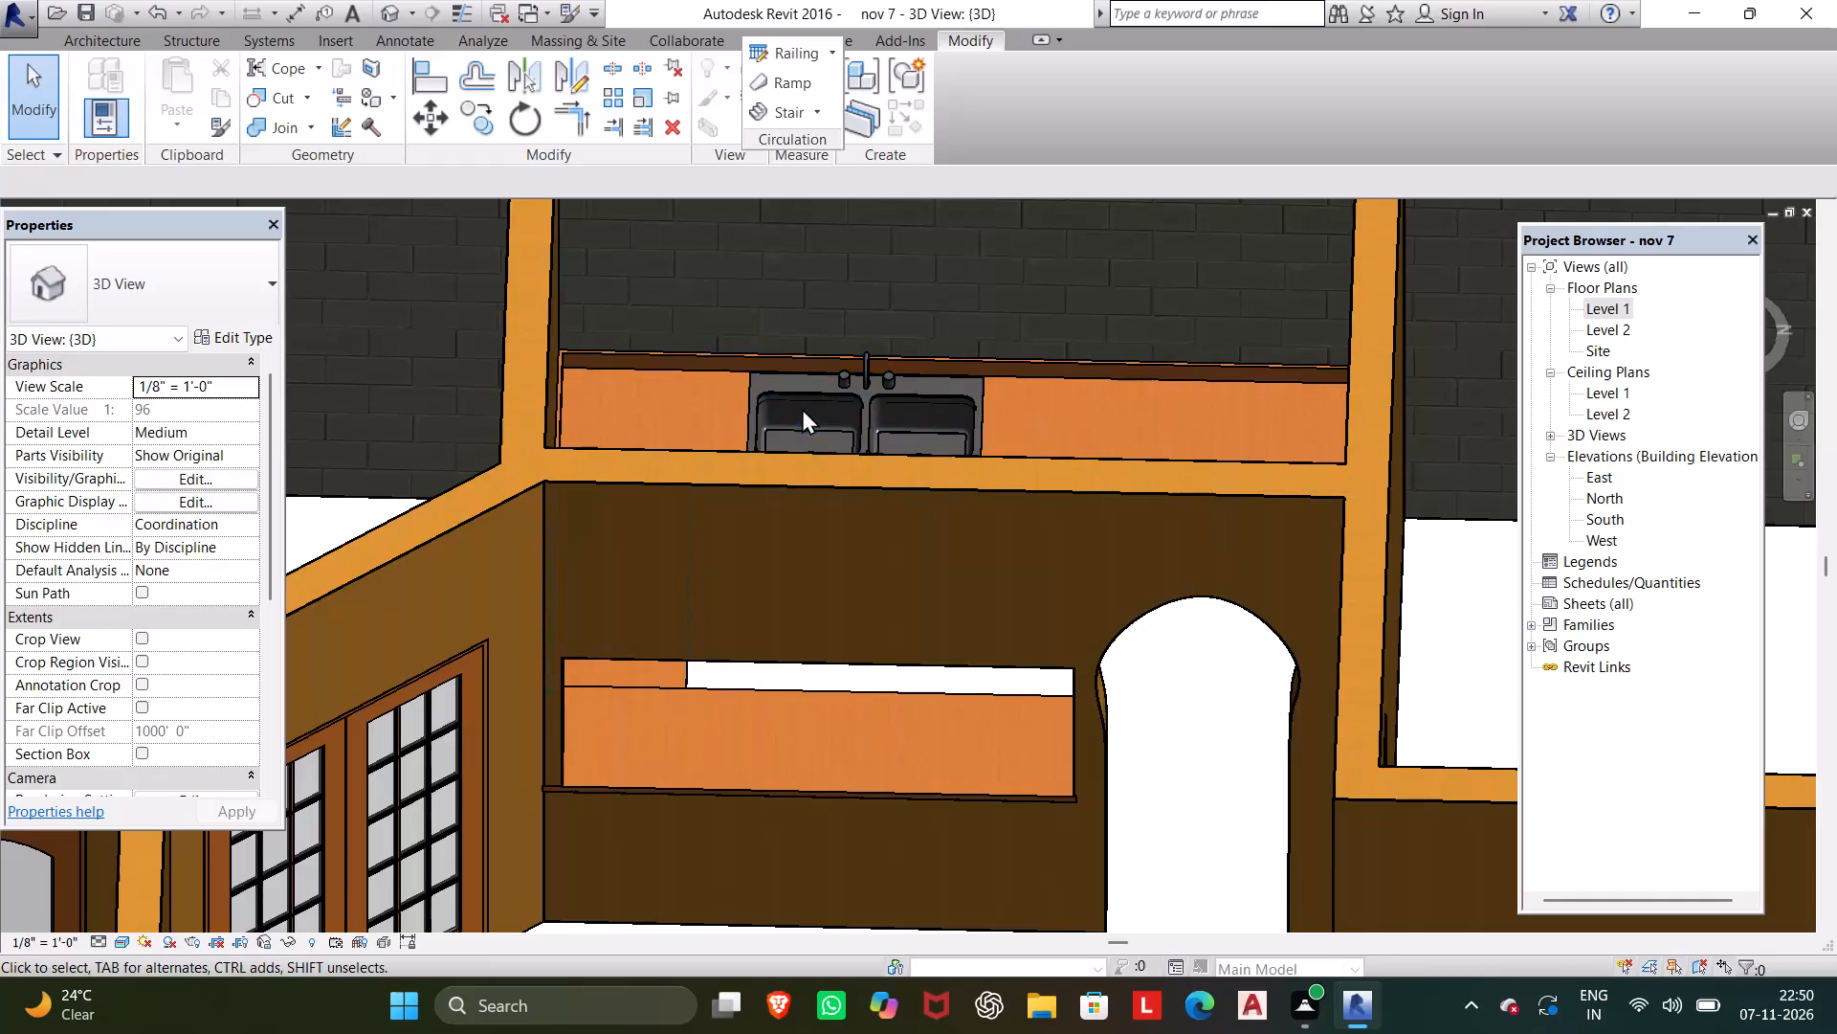
{"action": "middle_click_drag", "start_coordinate": [802, 411], "coordinate": [845, 592]}
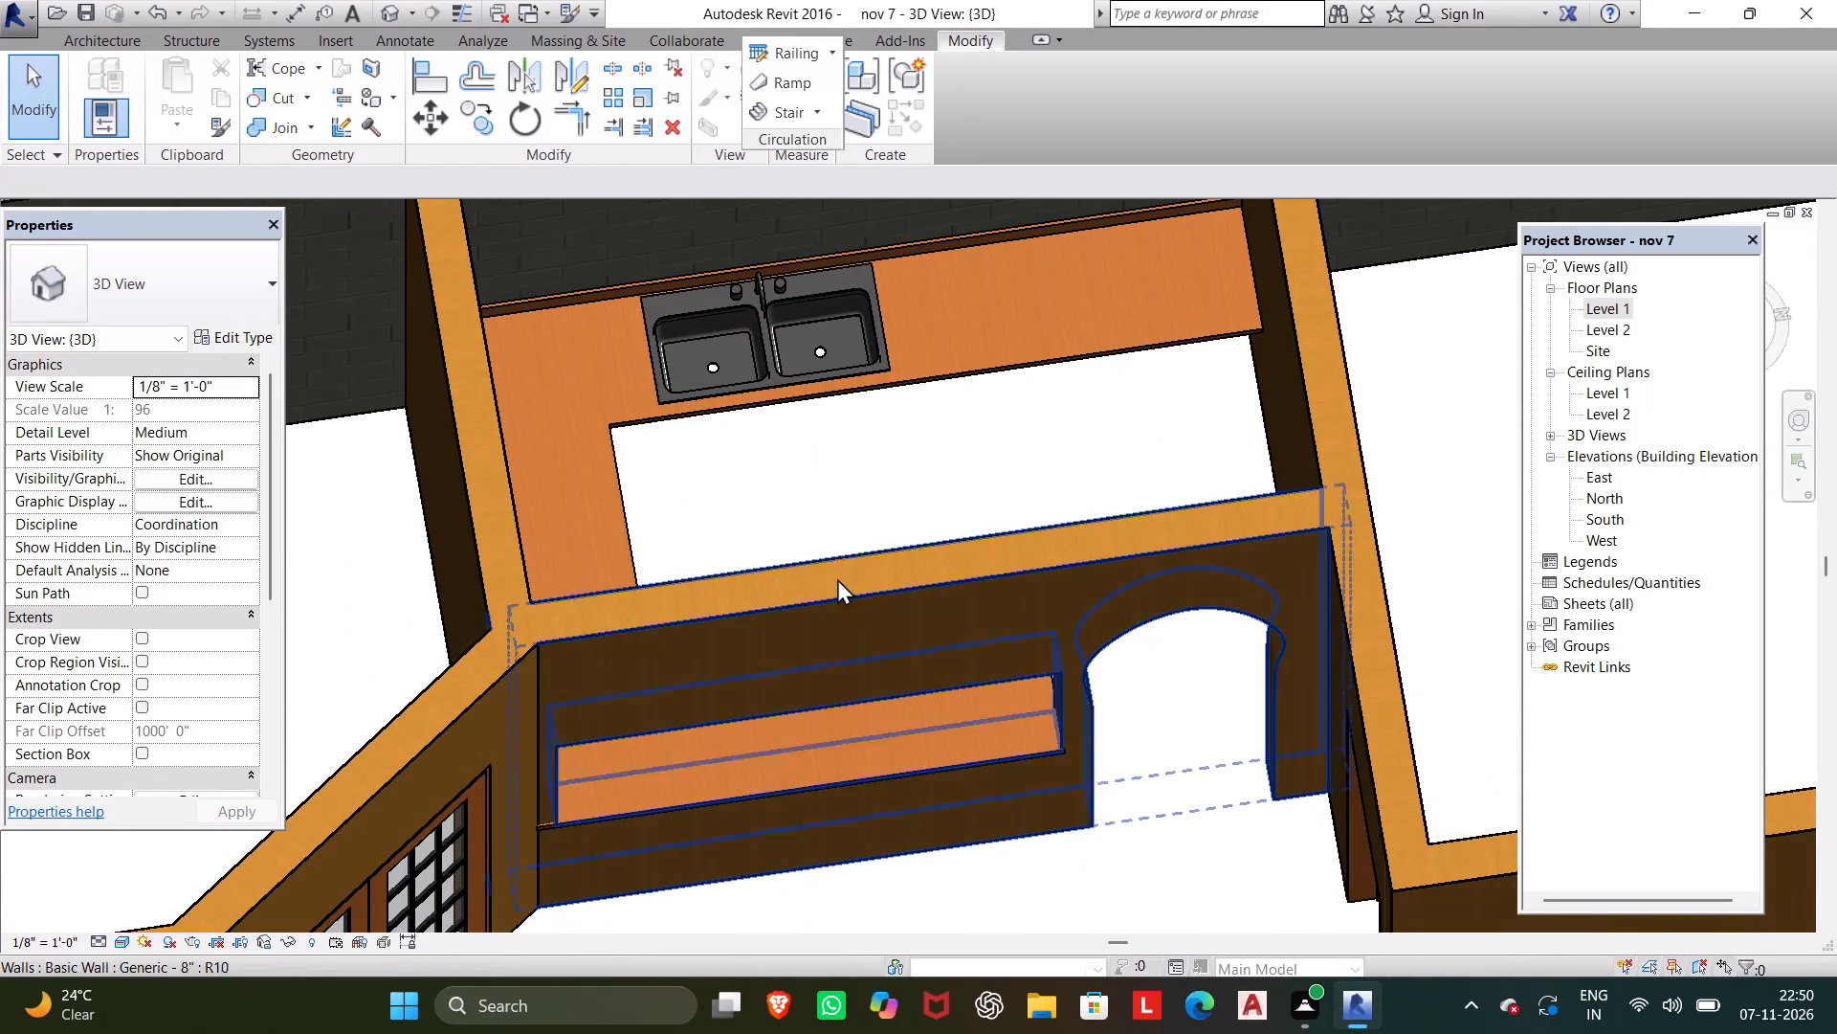
{"action": "left_click", "coordinate": [861, 308]}
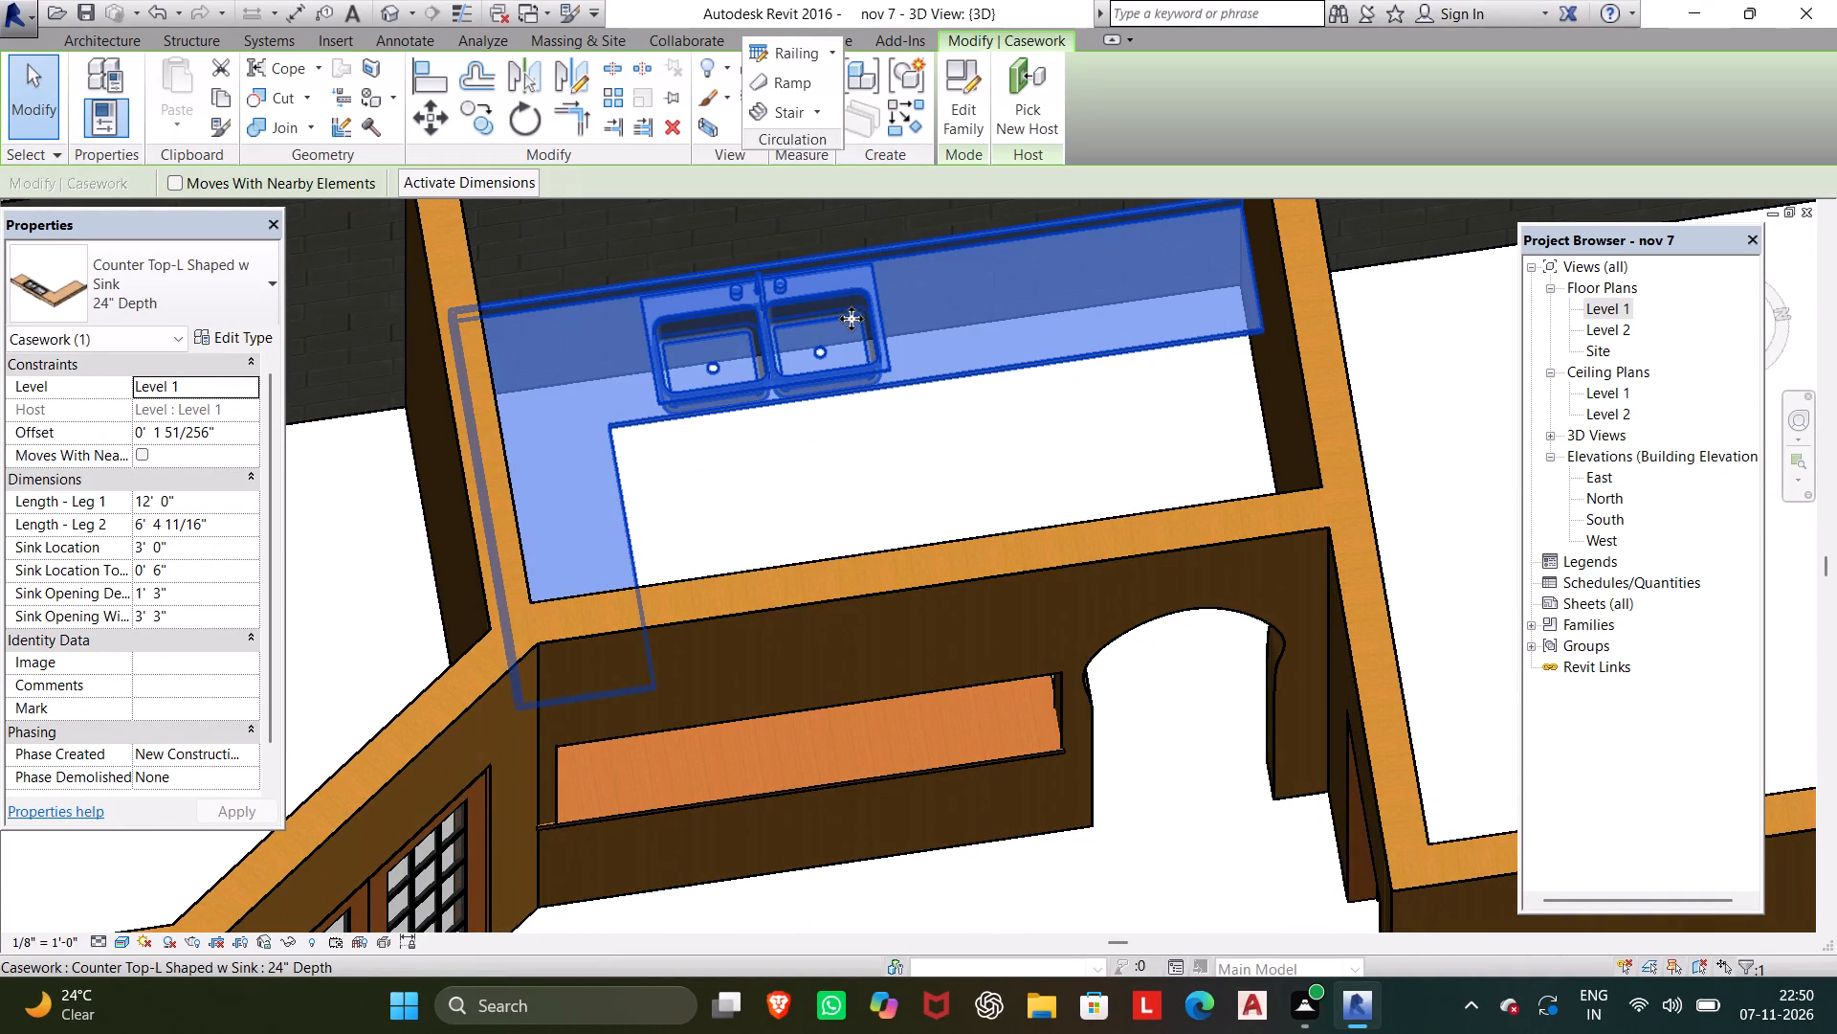
{"action": "key", "text": "Escape"}
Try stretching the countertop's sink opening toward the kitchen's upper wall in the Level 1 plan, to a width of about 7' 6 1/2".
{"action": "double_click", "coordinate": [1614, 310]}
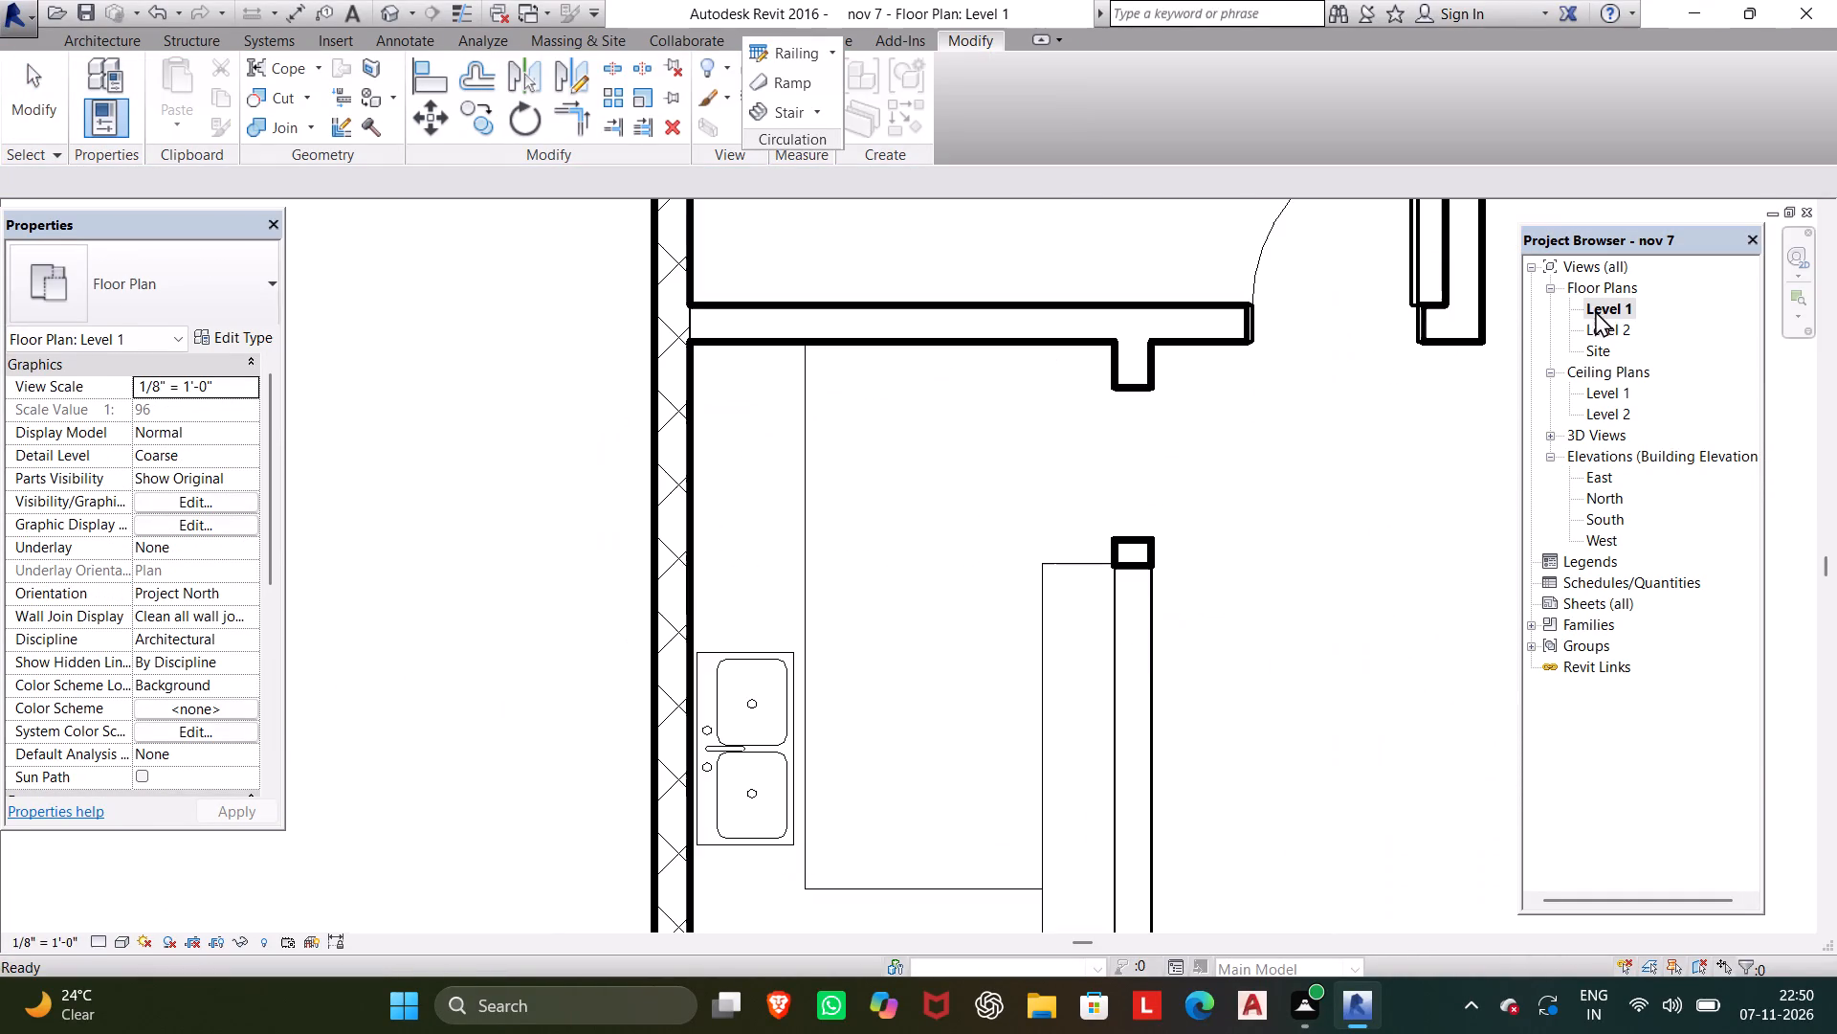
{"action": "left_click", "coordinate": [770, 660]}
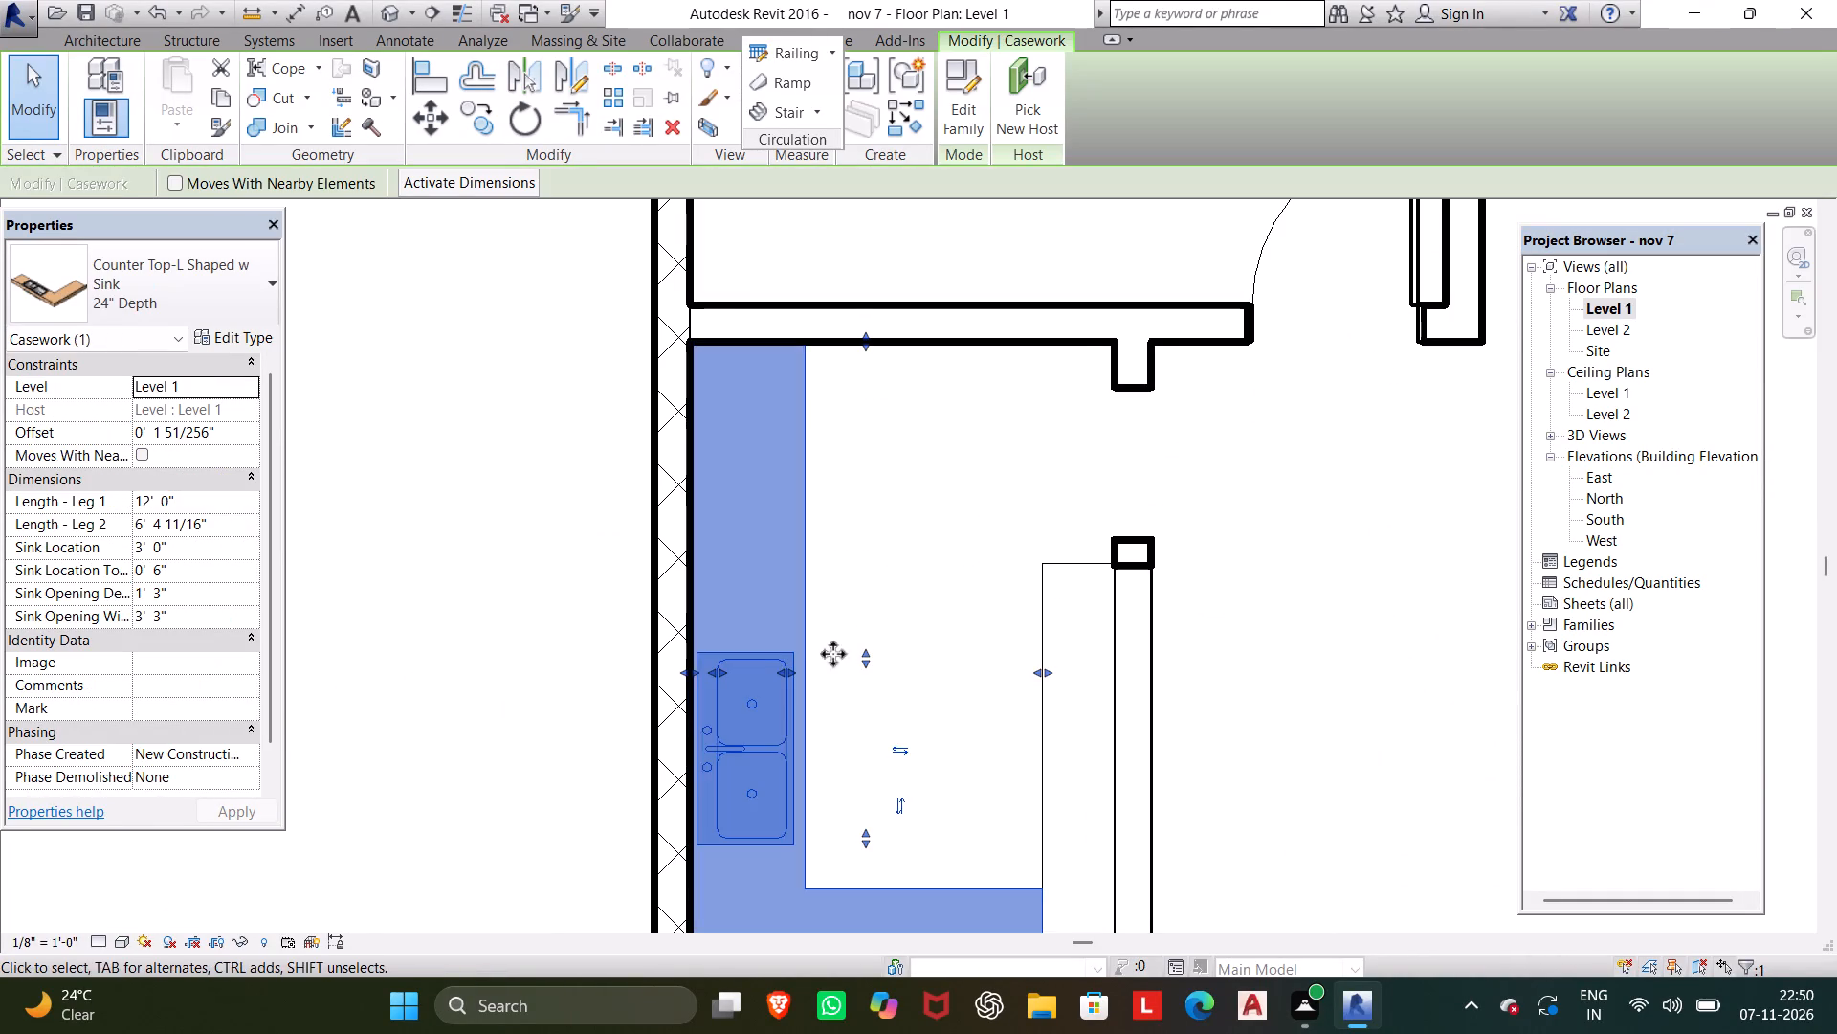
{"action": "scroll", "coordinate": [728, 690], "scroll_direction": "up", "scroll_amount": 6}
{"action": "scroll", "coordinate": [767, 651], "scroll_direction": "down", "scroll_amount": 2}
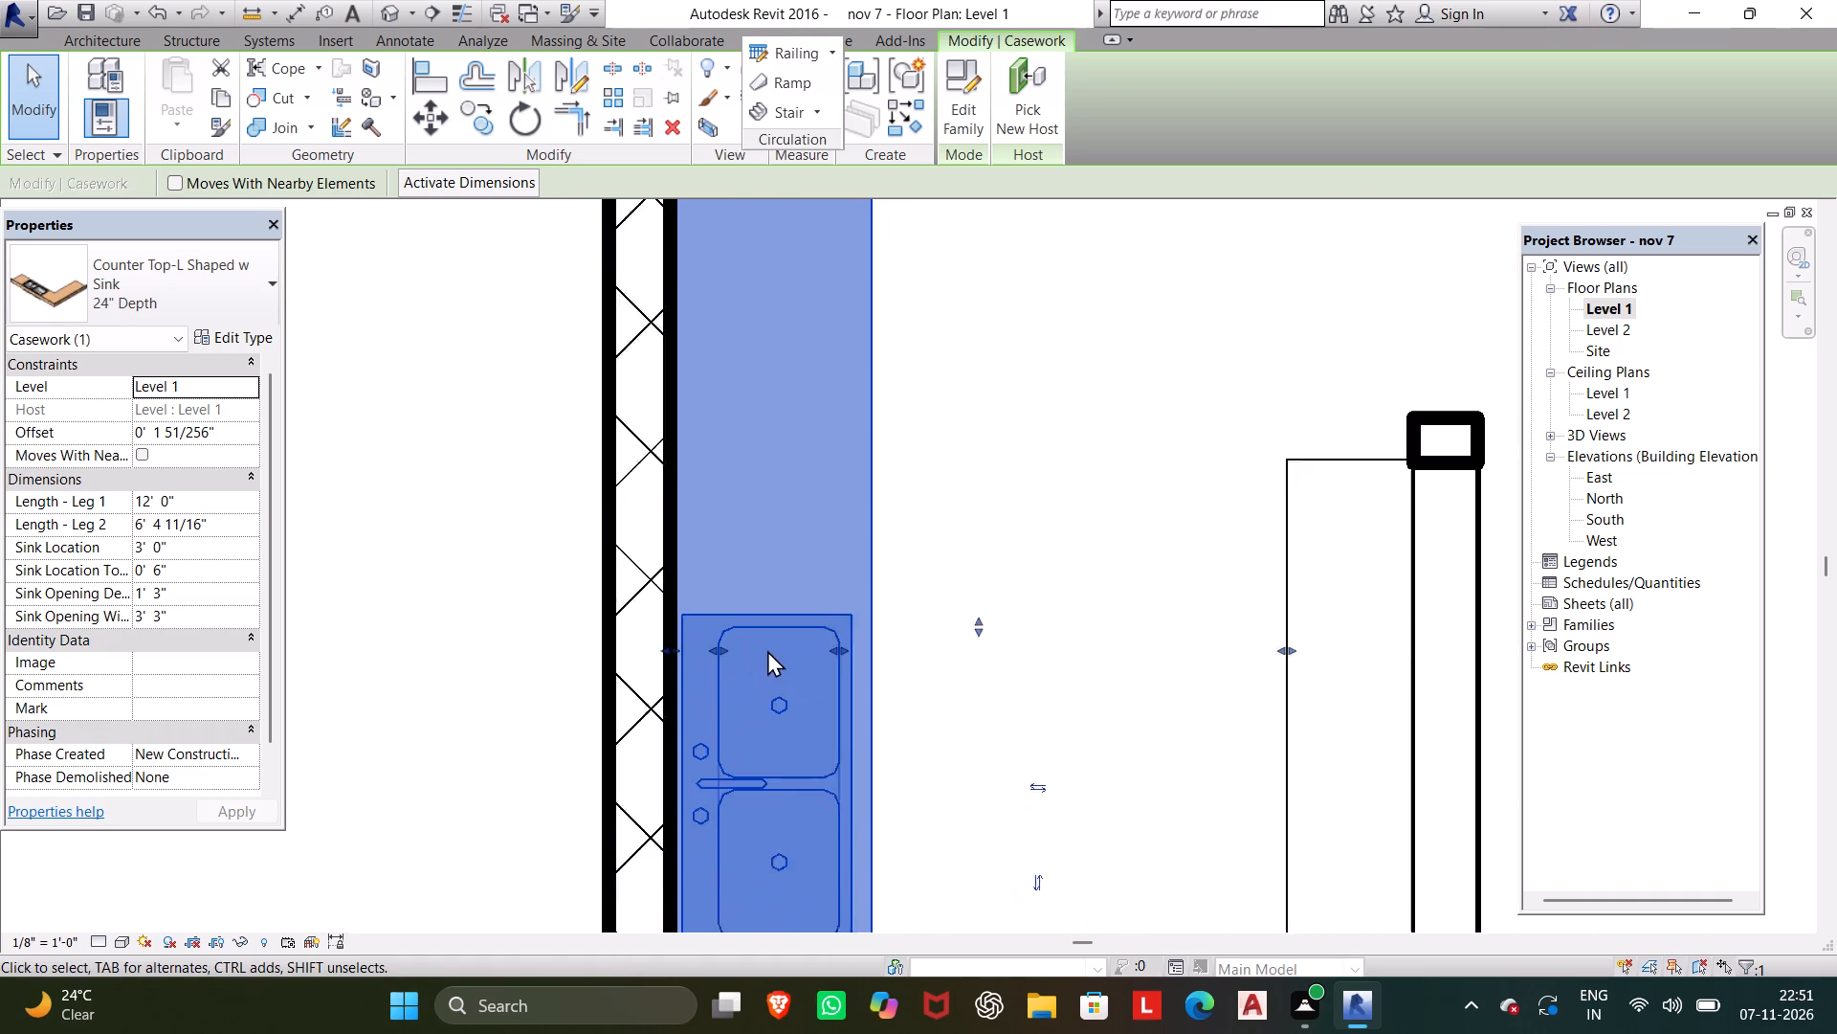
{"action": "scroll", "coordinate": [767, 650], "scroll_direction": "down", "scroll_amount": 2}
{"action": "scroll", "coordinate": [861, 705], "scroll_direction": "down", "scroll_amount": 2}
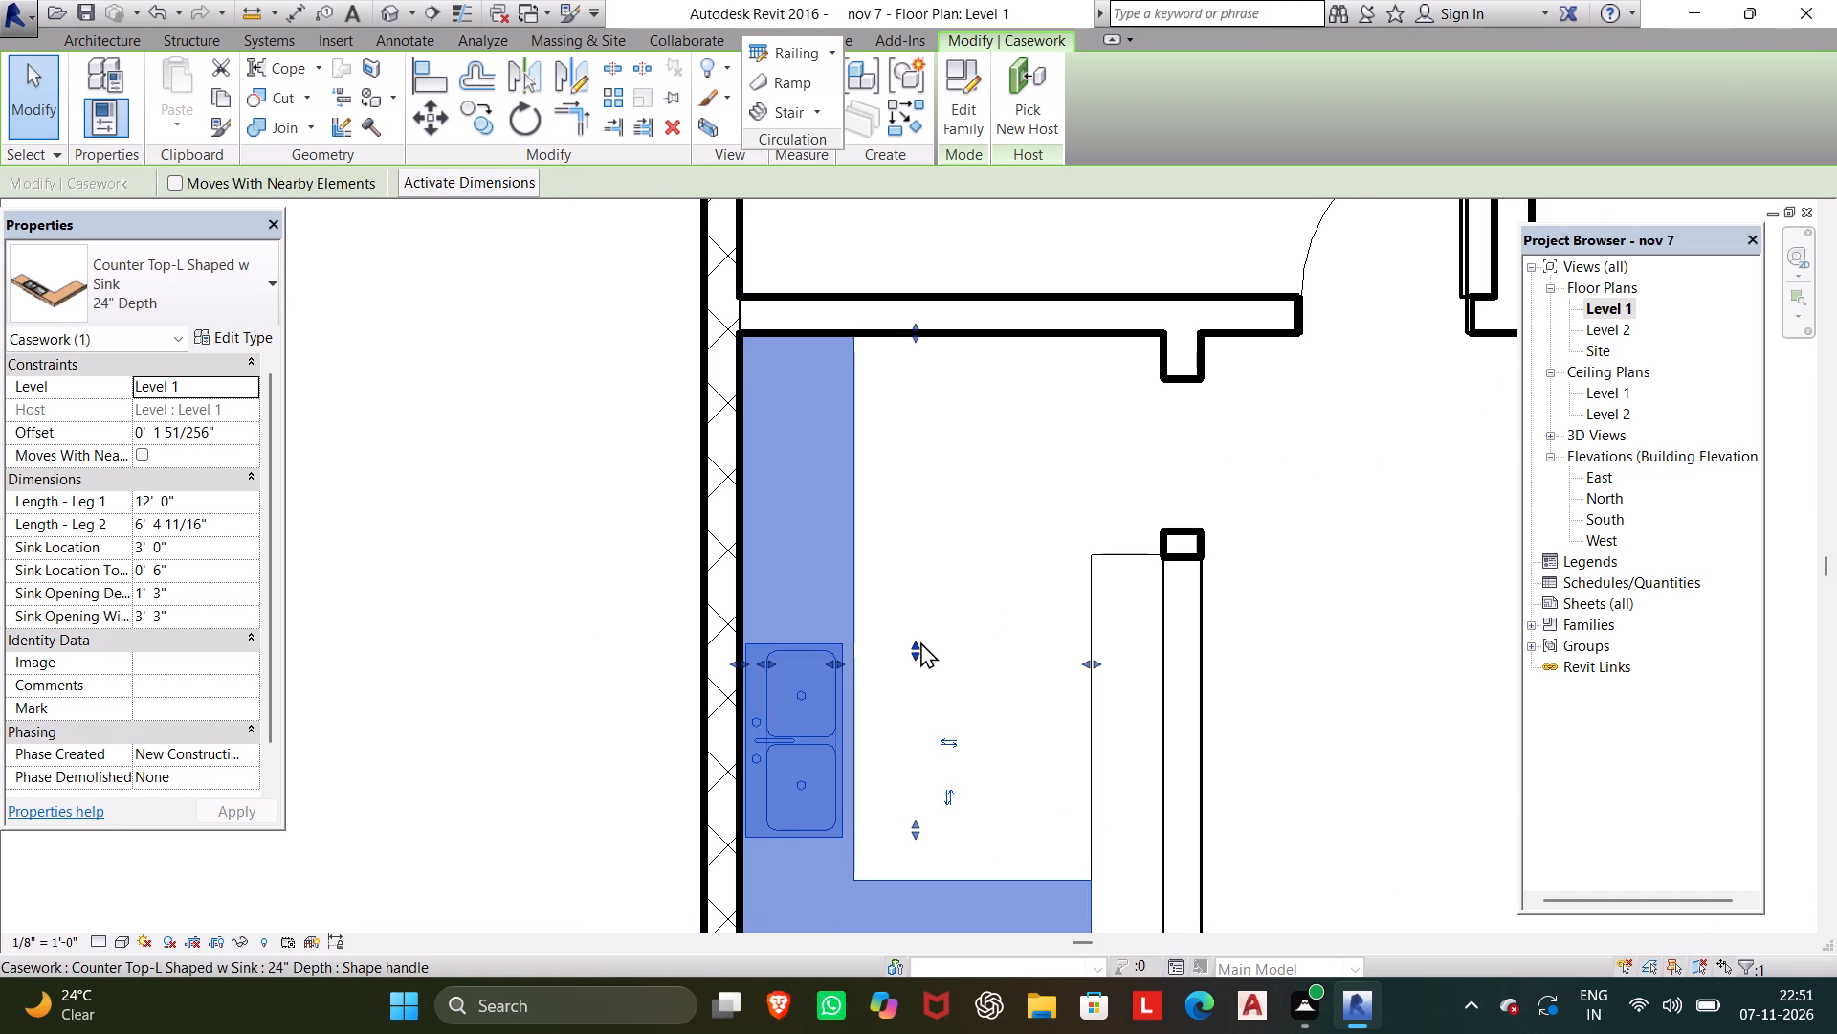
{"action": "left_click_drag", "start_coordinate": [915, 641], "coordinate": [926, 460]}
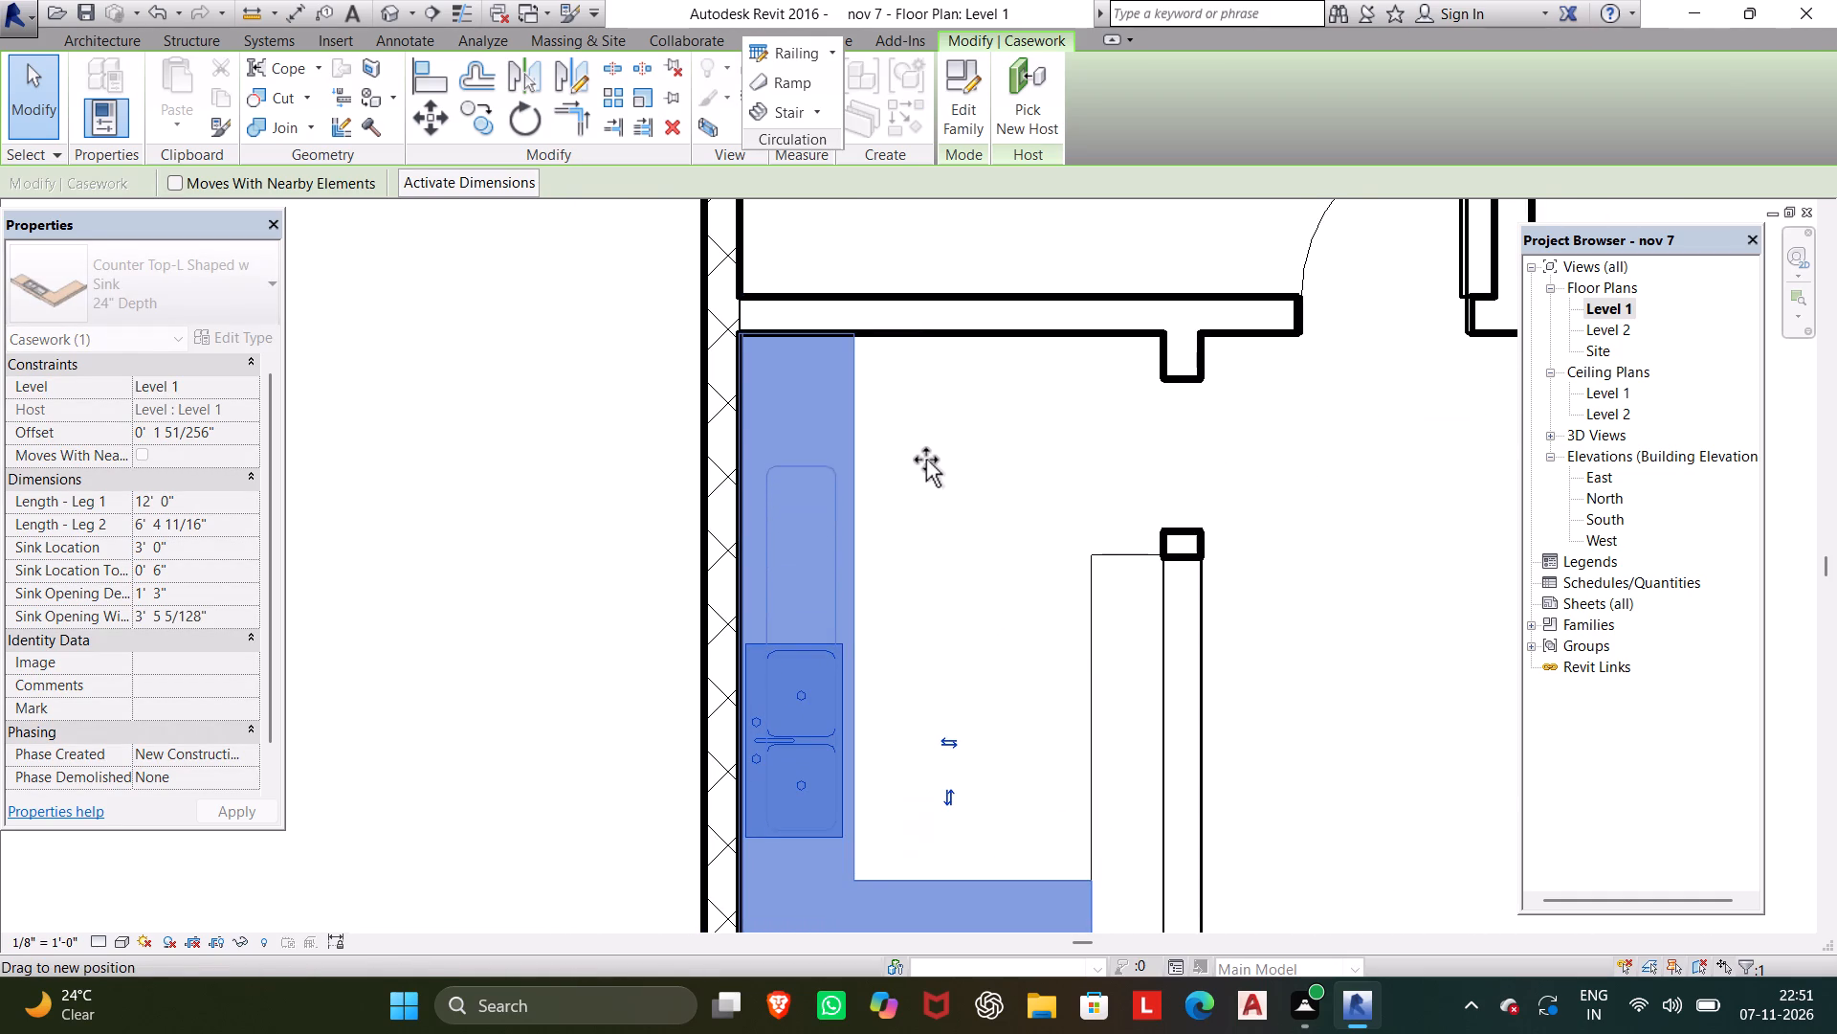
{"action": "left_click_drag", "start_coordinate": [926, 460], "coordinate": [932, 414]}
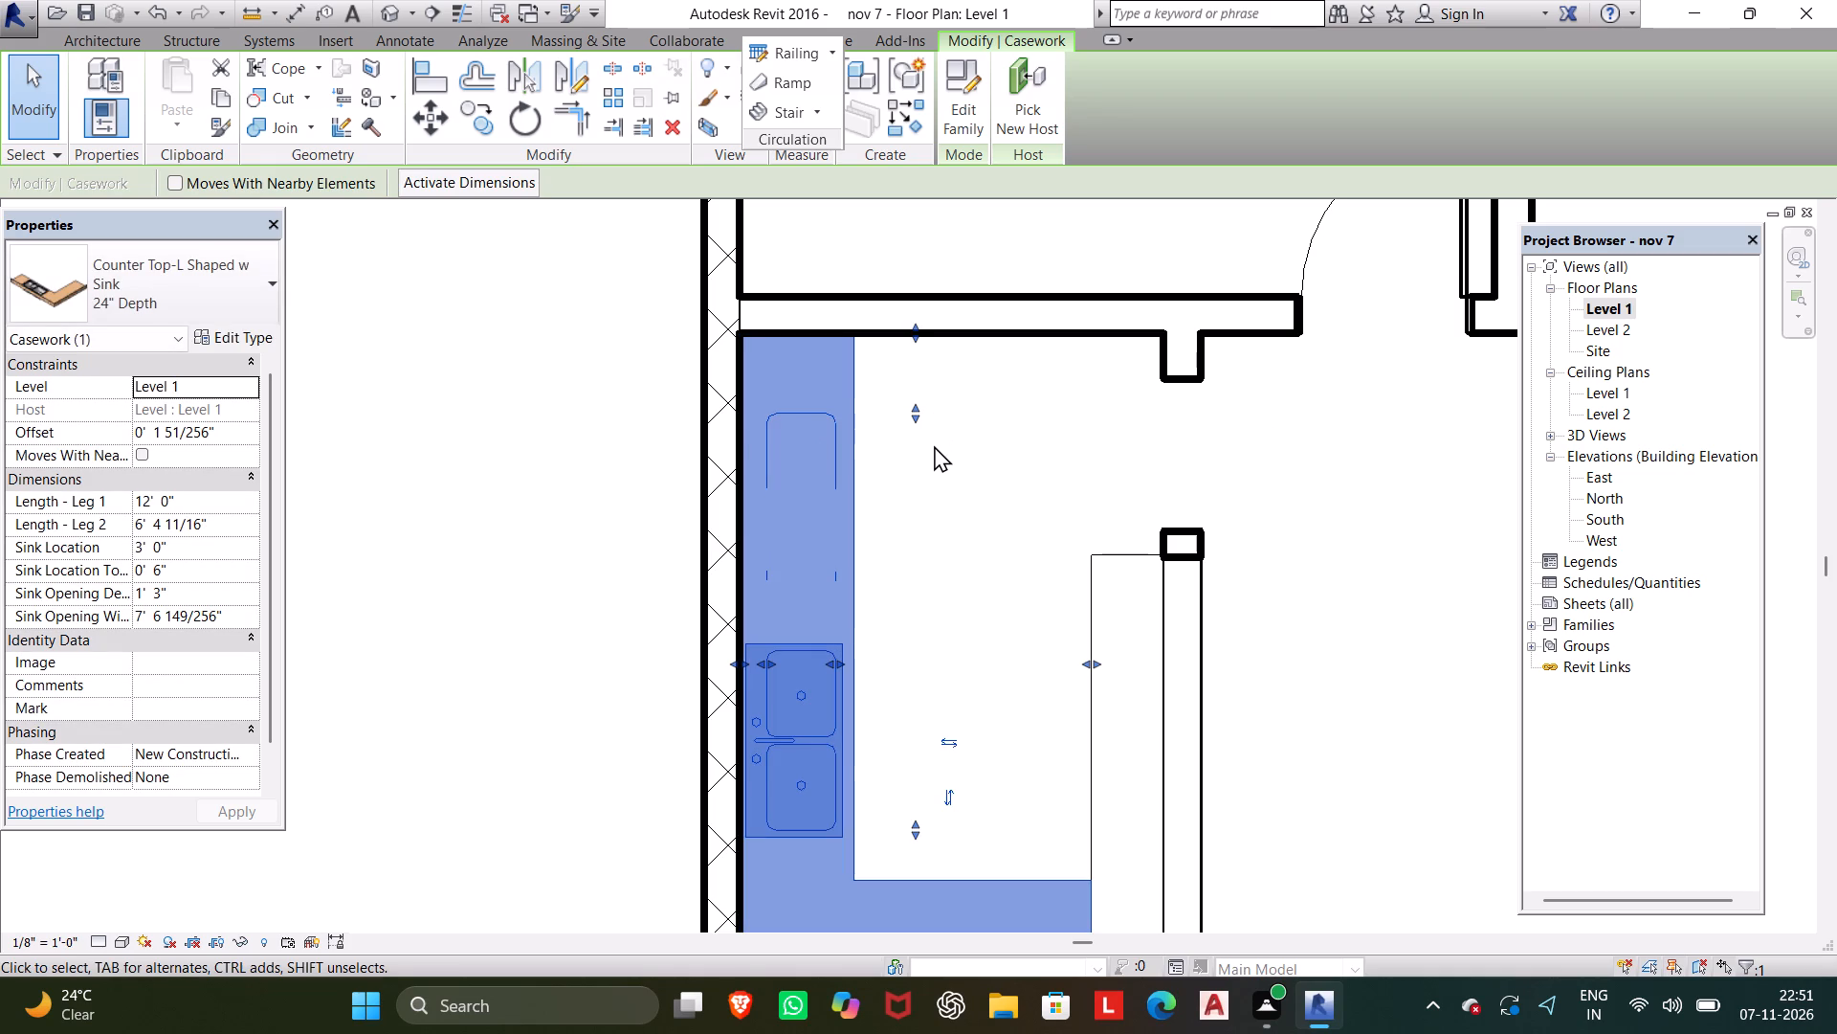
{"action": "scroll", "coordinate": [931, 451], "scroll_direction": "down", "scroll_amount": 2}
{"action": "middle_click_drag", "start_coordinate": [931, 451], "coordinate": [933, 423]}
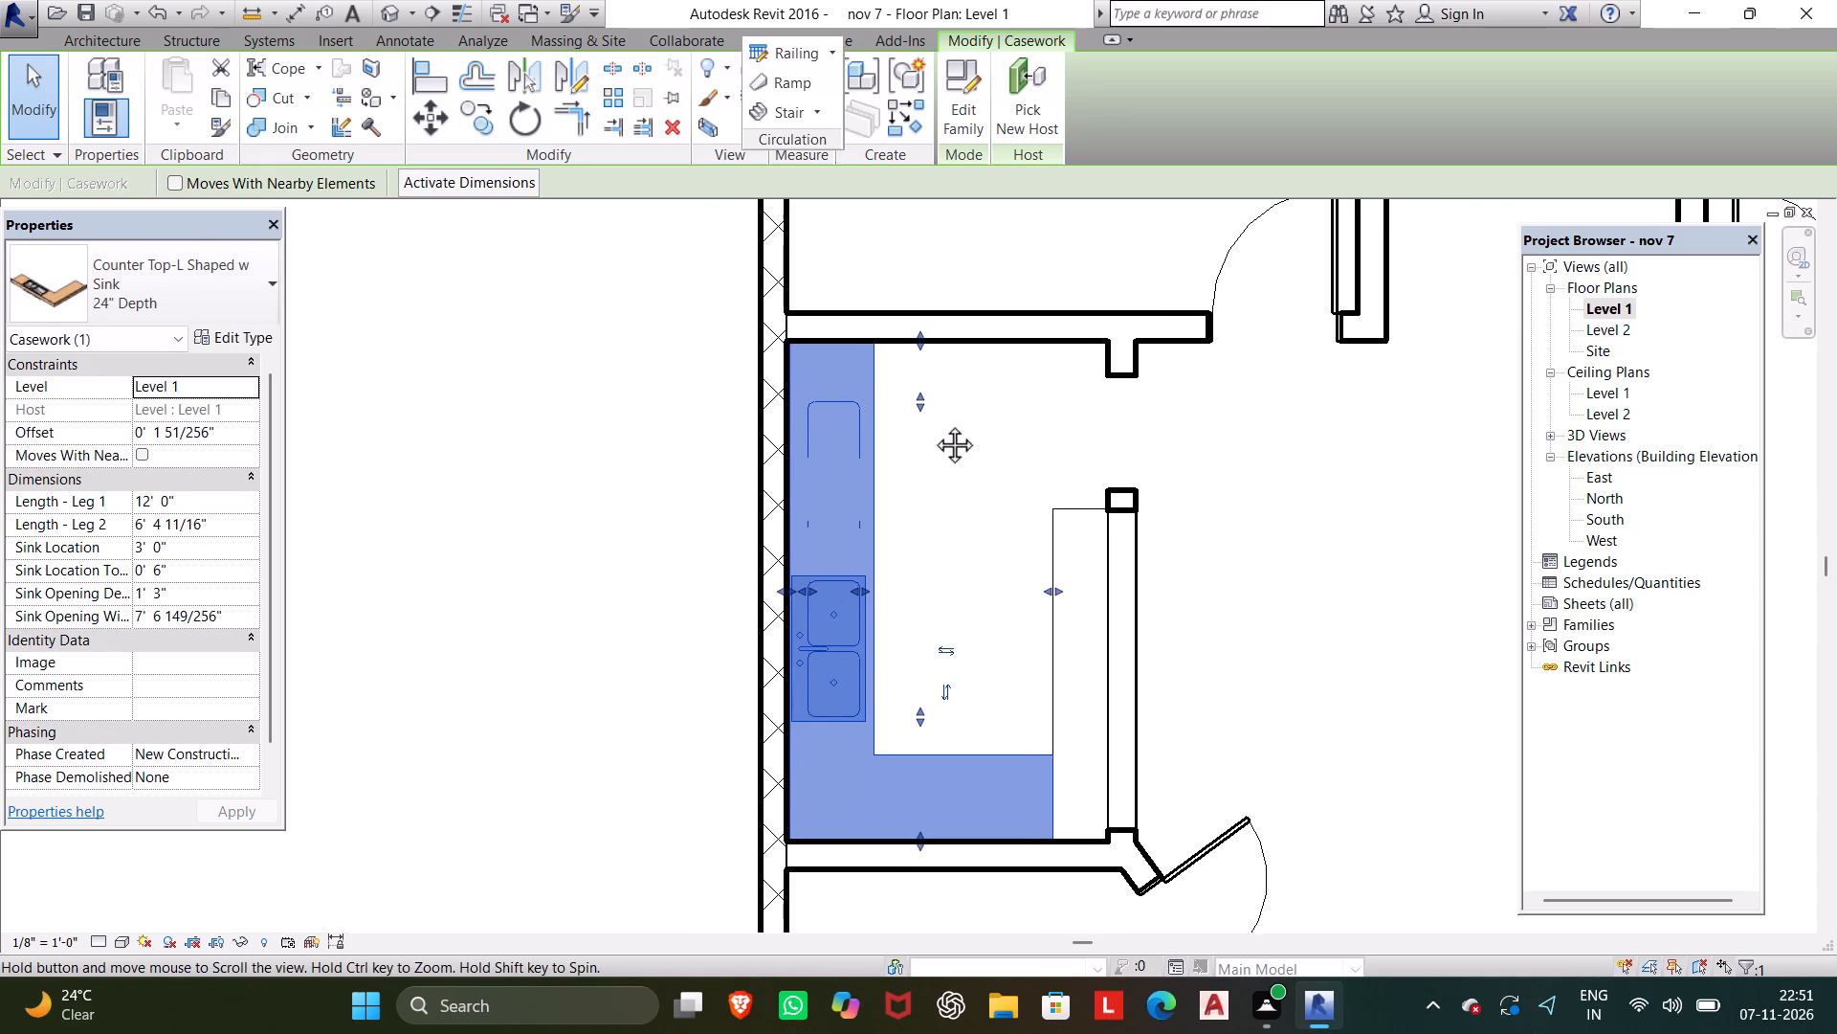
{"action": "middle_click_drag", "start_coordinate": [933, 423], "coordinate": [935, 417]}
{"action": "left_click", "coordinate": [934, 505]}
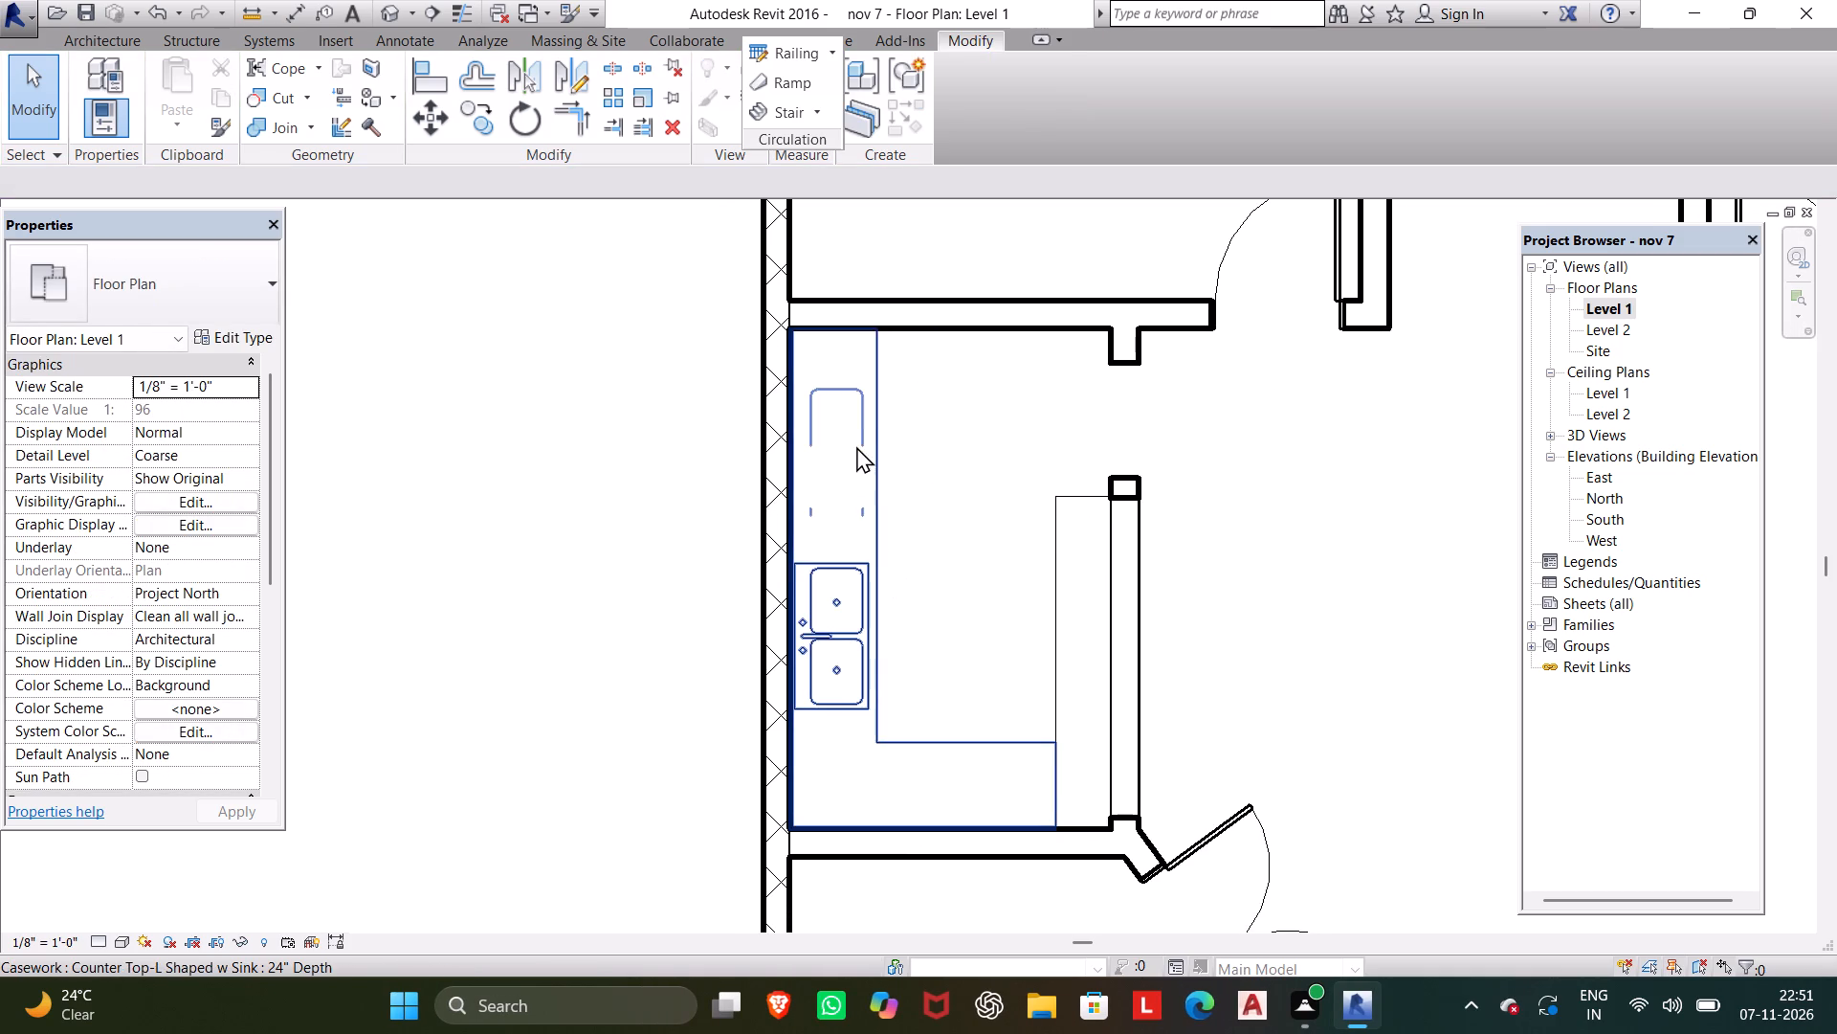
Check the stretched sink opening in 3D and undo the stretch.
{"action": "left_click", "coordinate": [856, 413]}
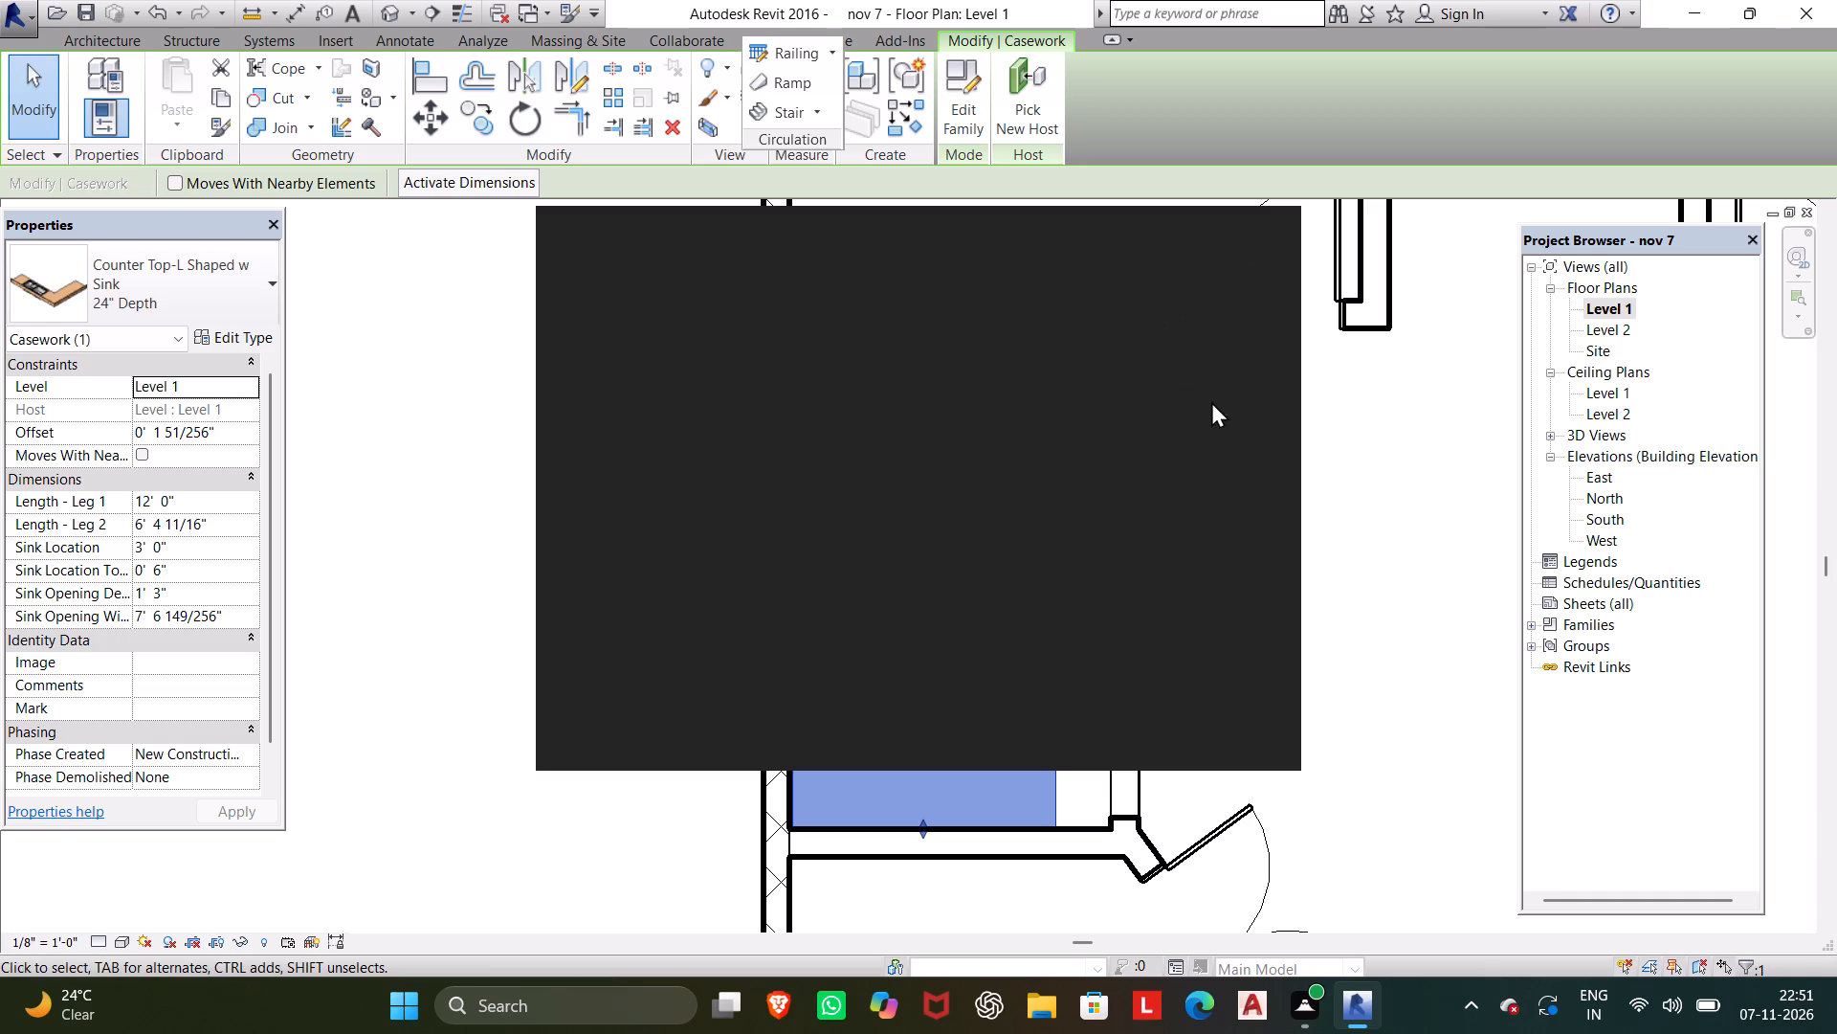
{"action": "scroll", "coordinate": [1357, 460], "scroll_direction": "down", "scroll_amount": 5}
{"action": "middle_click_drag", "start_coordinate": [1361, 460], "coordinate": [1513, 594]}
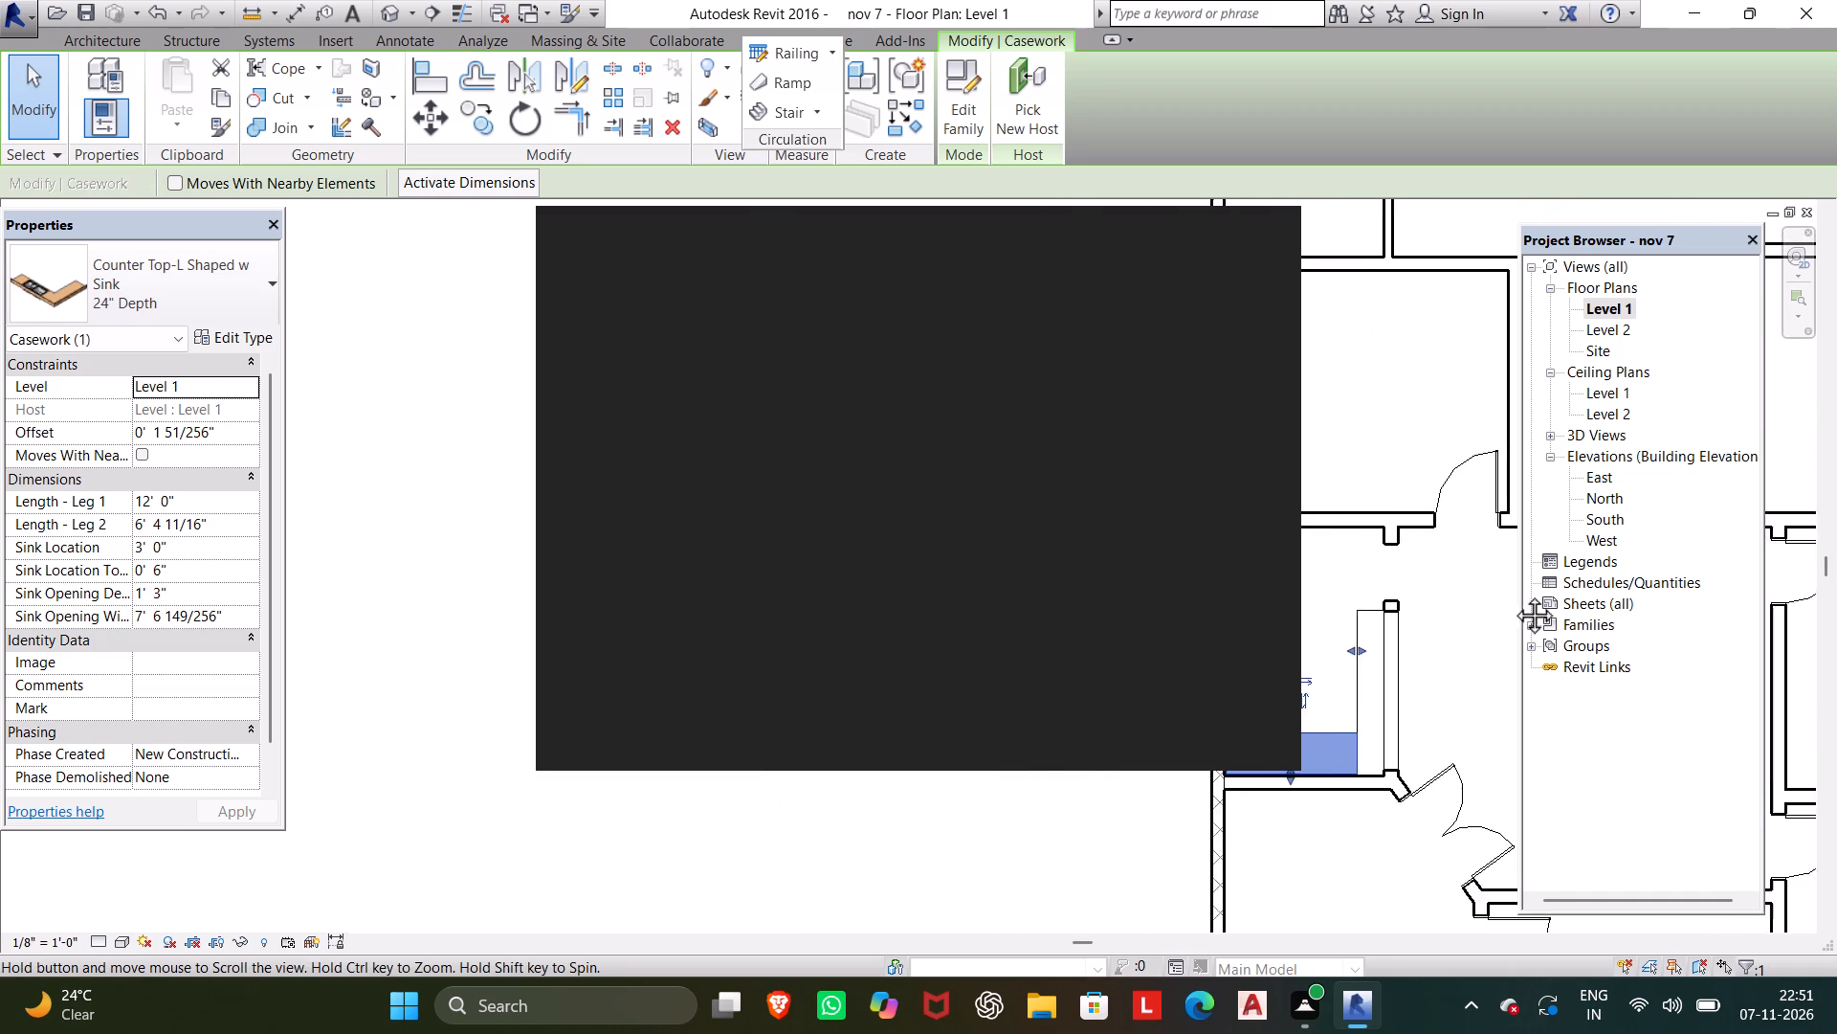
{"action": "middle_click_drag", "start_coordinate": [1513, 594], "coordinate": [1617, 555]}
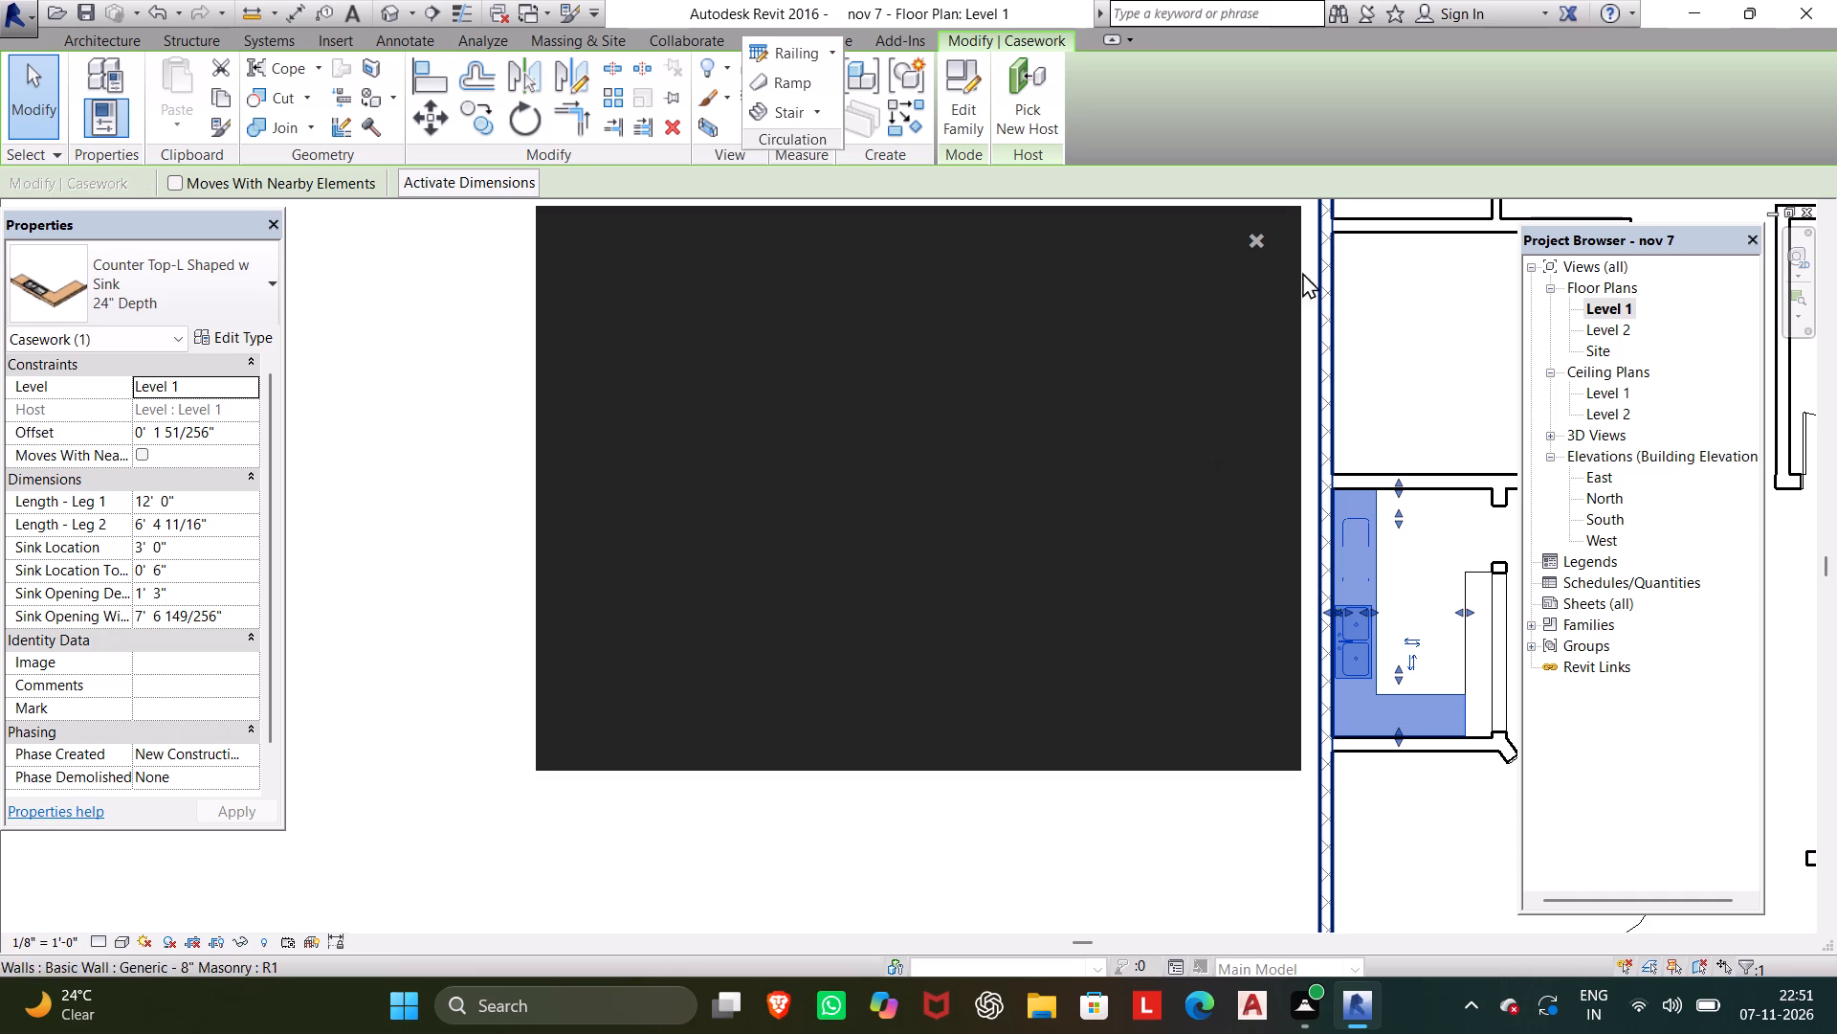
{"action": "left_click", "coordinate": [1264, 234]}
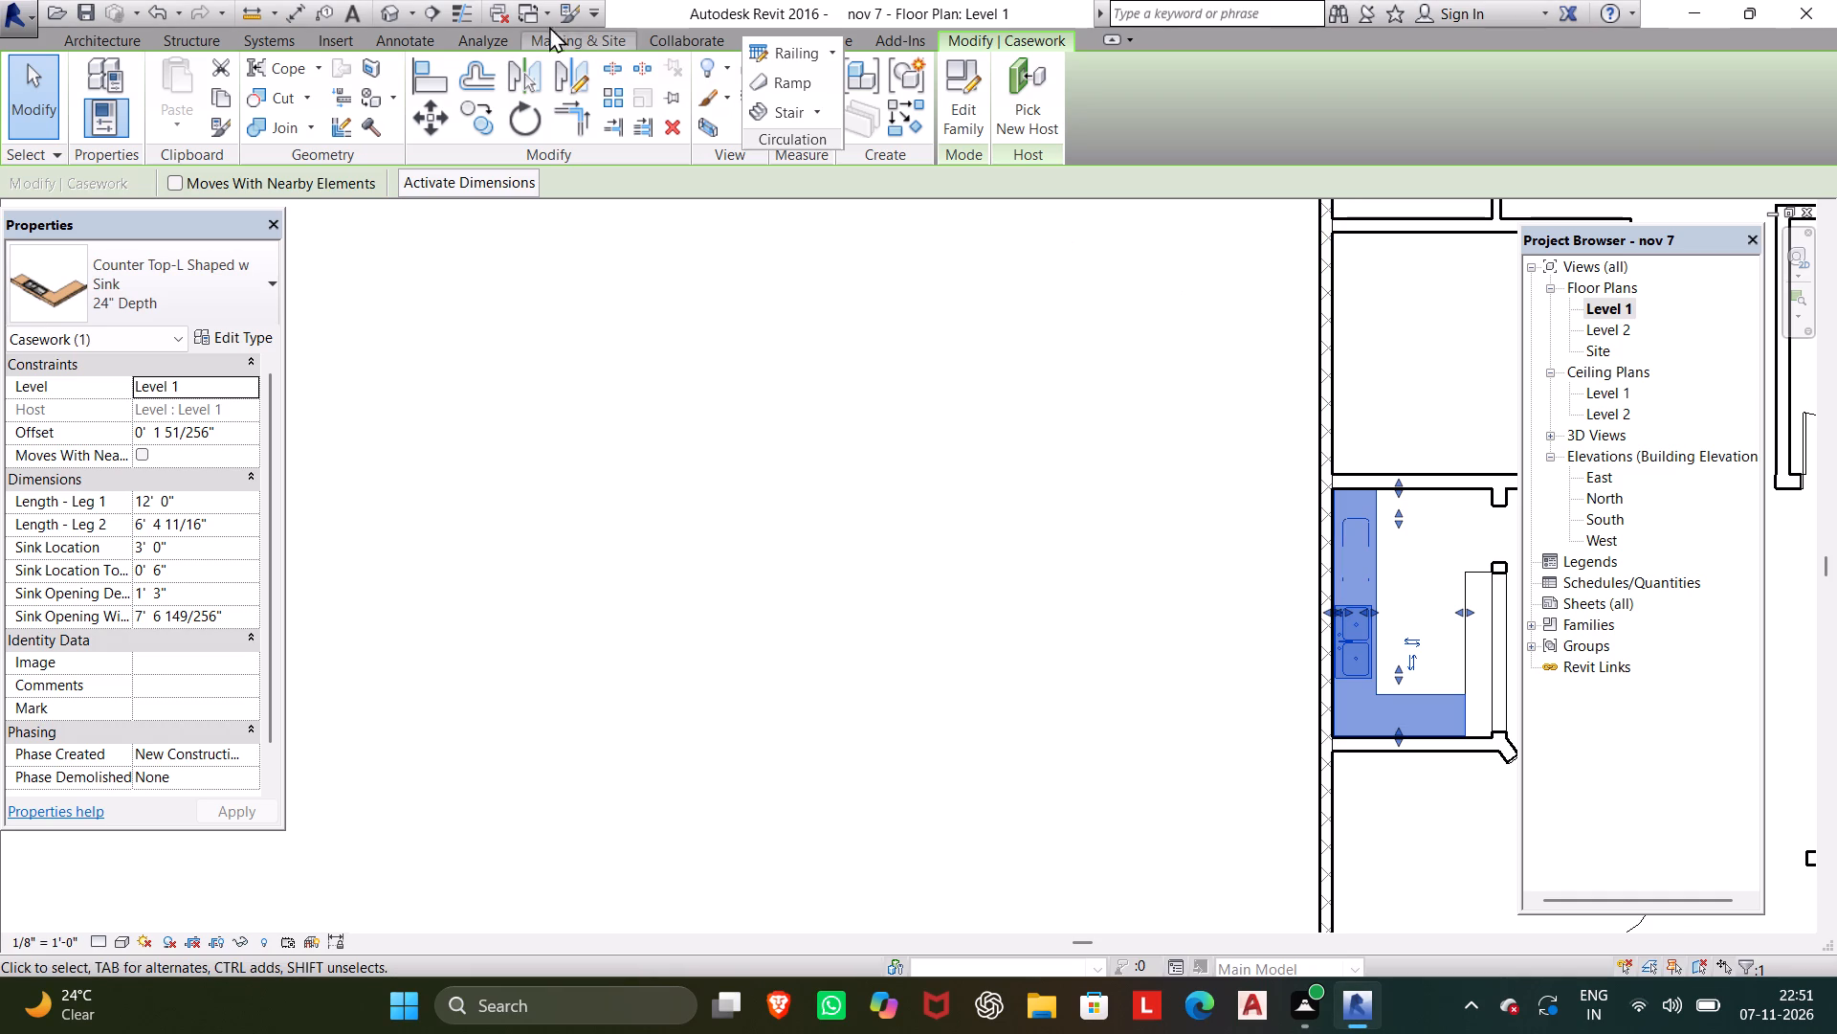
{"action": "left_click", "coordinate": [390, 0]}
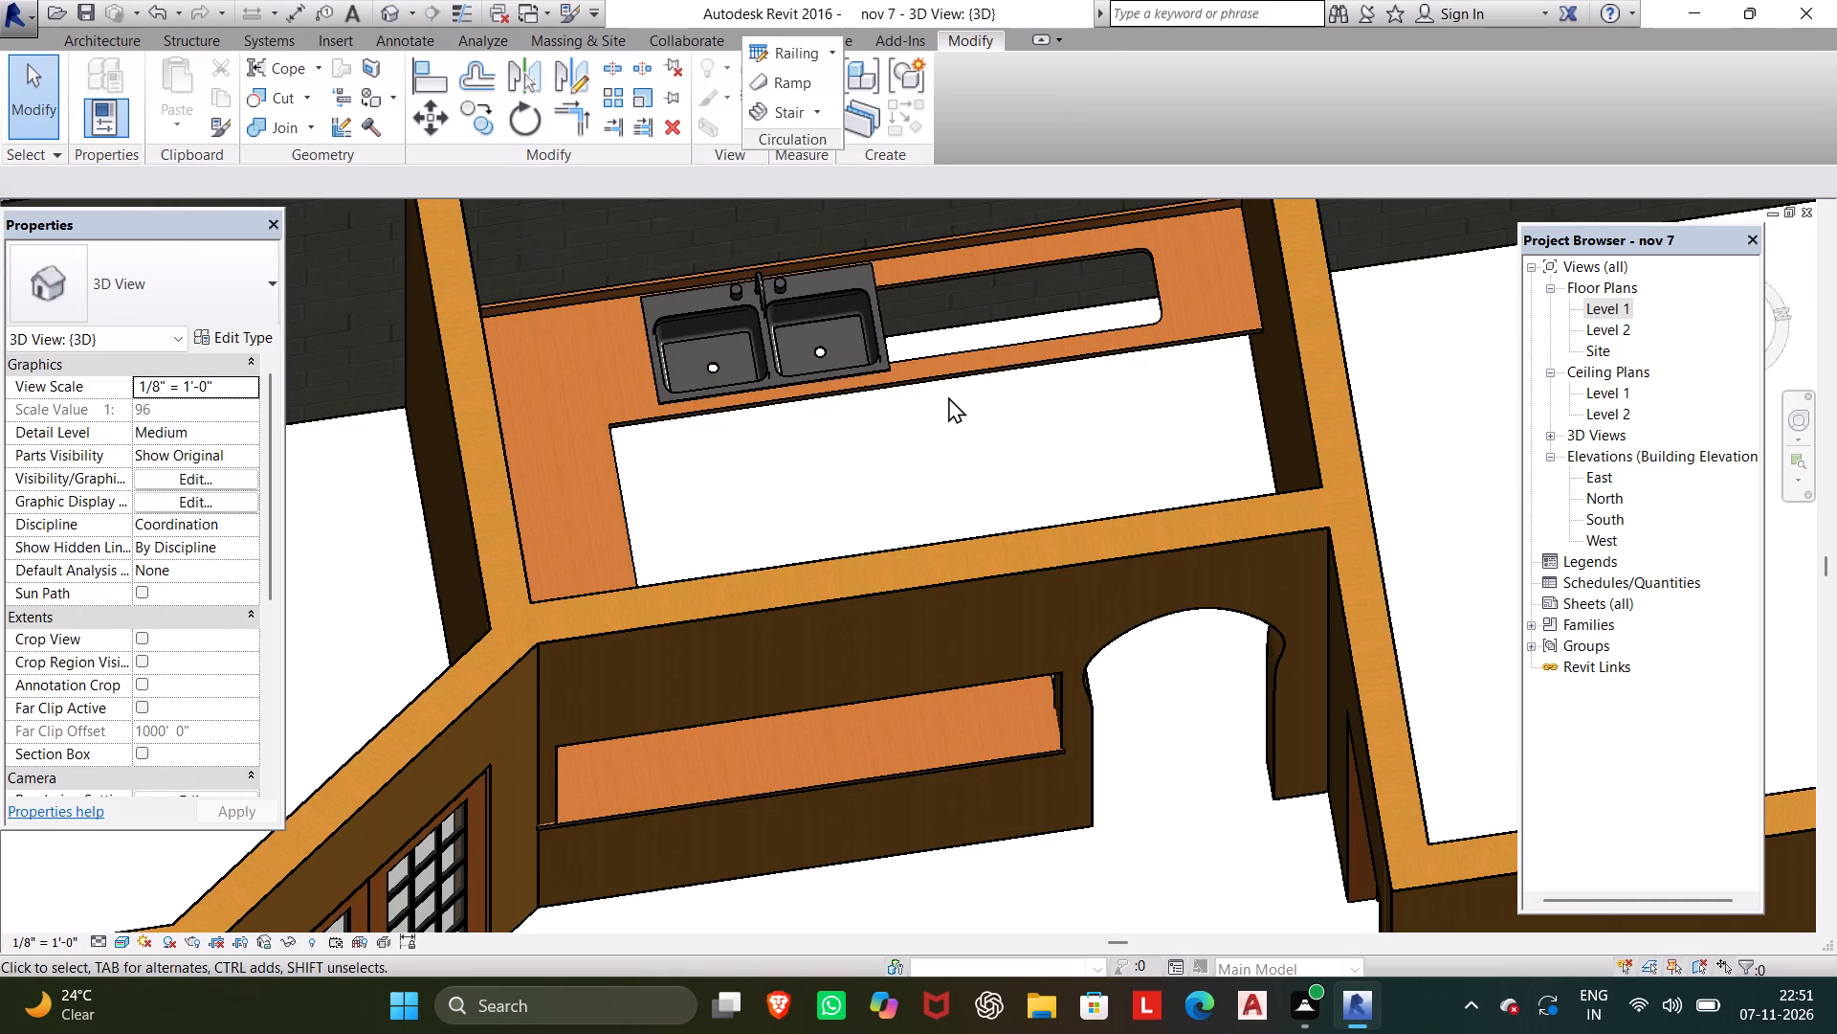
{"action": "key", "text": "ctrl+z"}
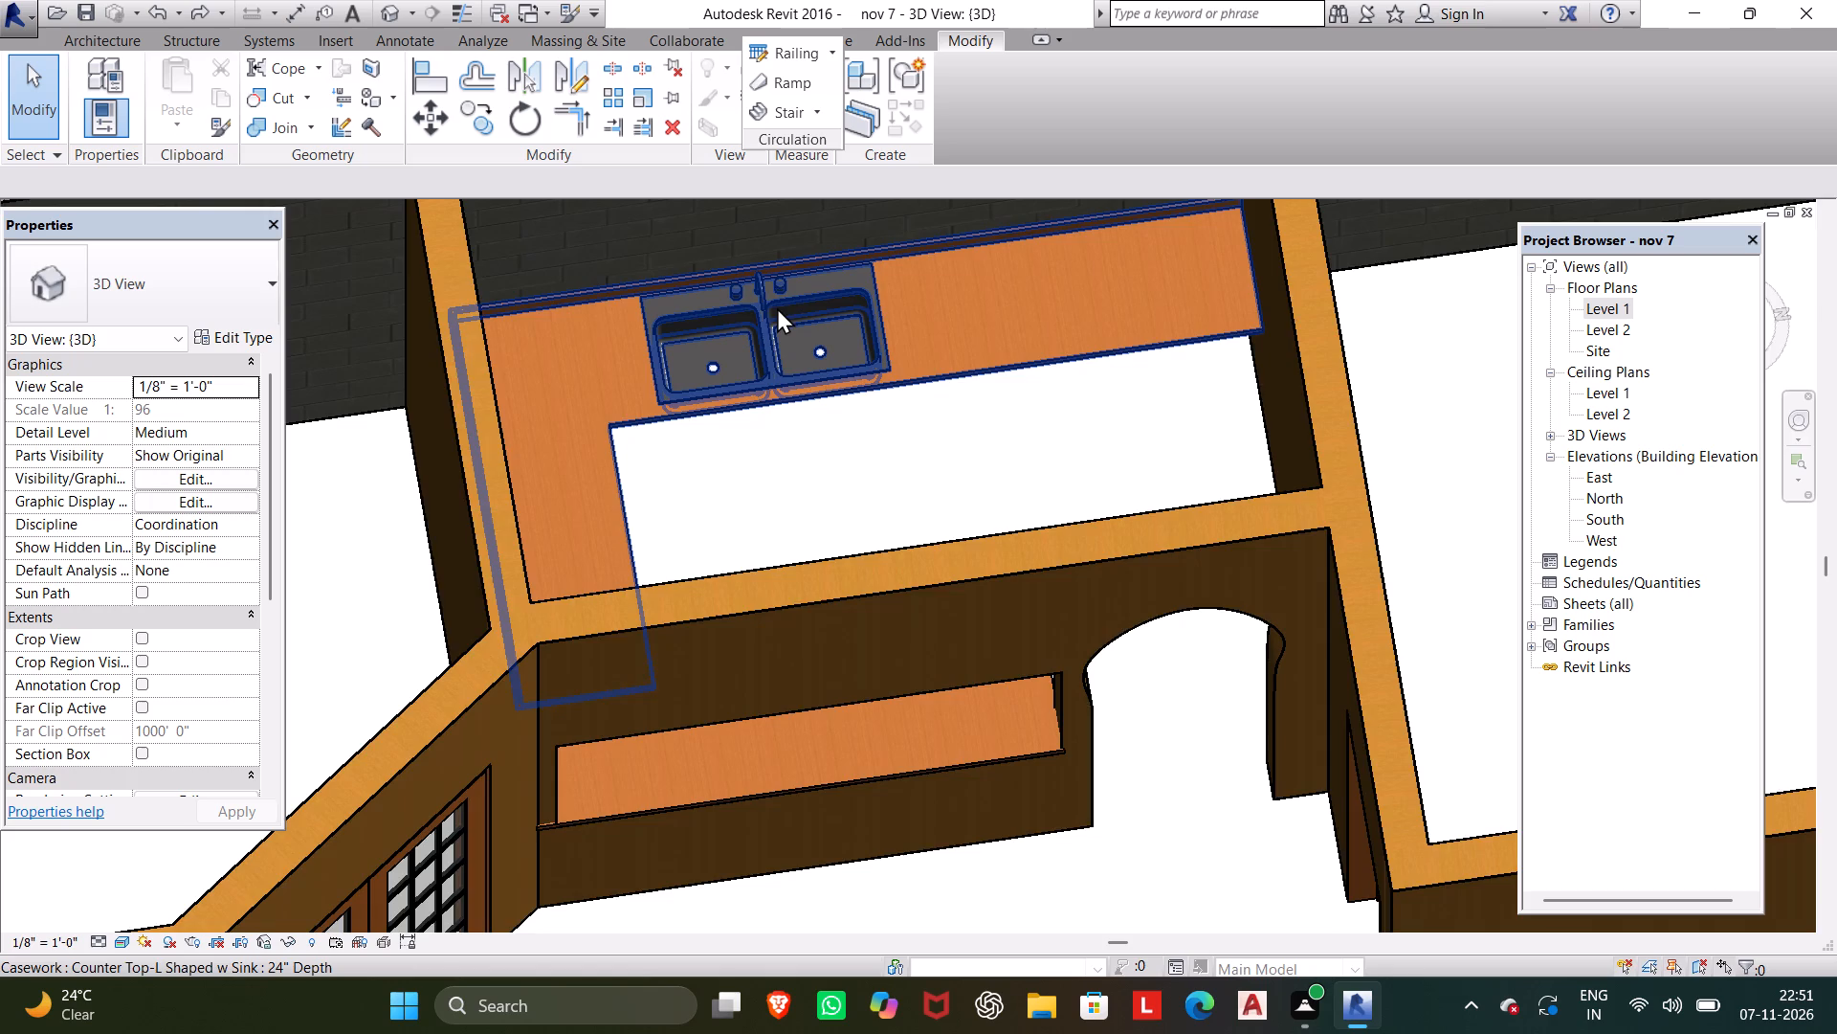
Examine the sink in the L-shaped countertop in 3D and close up in the Level 1 floor plan.
{"action": "scroll", "coordinate": [778, 311], "scroll_direction": "up", "scroll_amount": 5}
{"action": "left_click", "coordinate": [755, 299]}
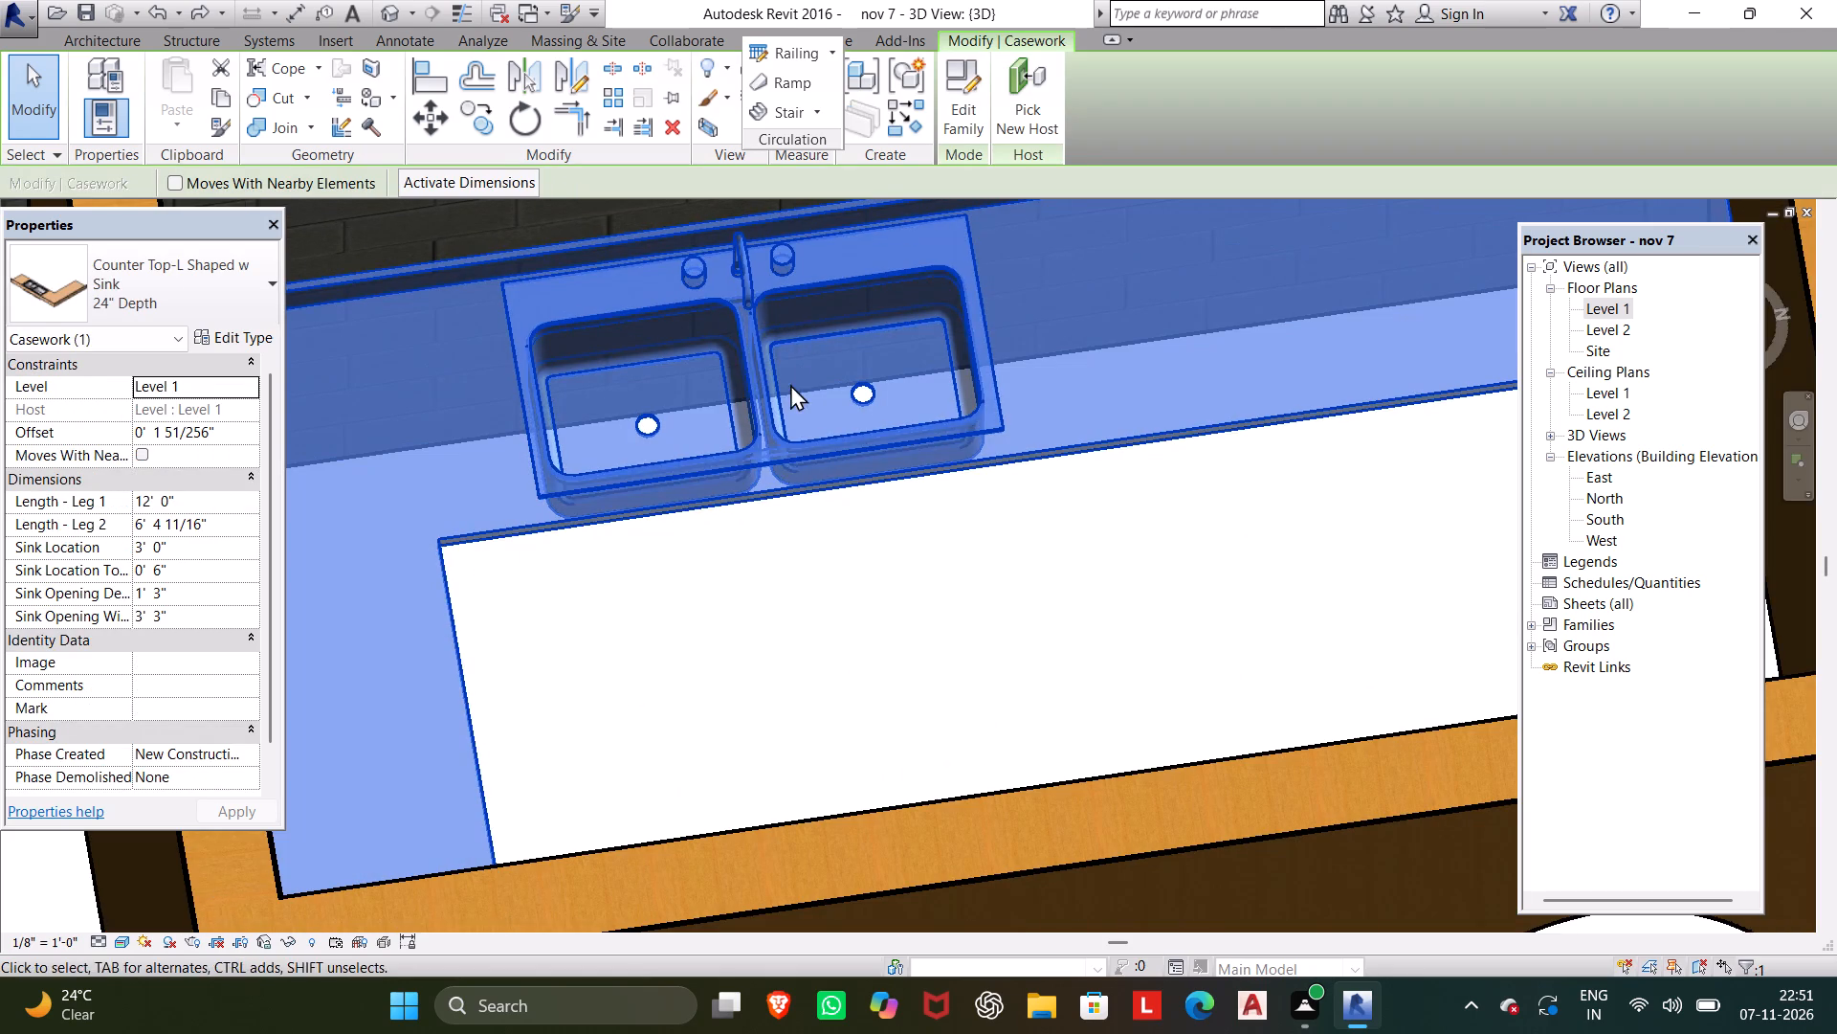
{"action": "scroll", "coordinate": [775, 327], "scroll_direction": "down", "scroll_amount": 2}
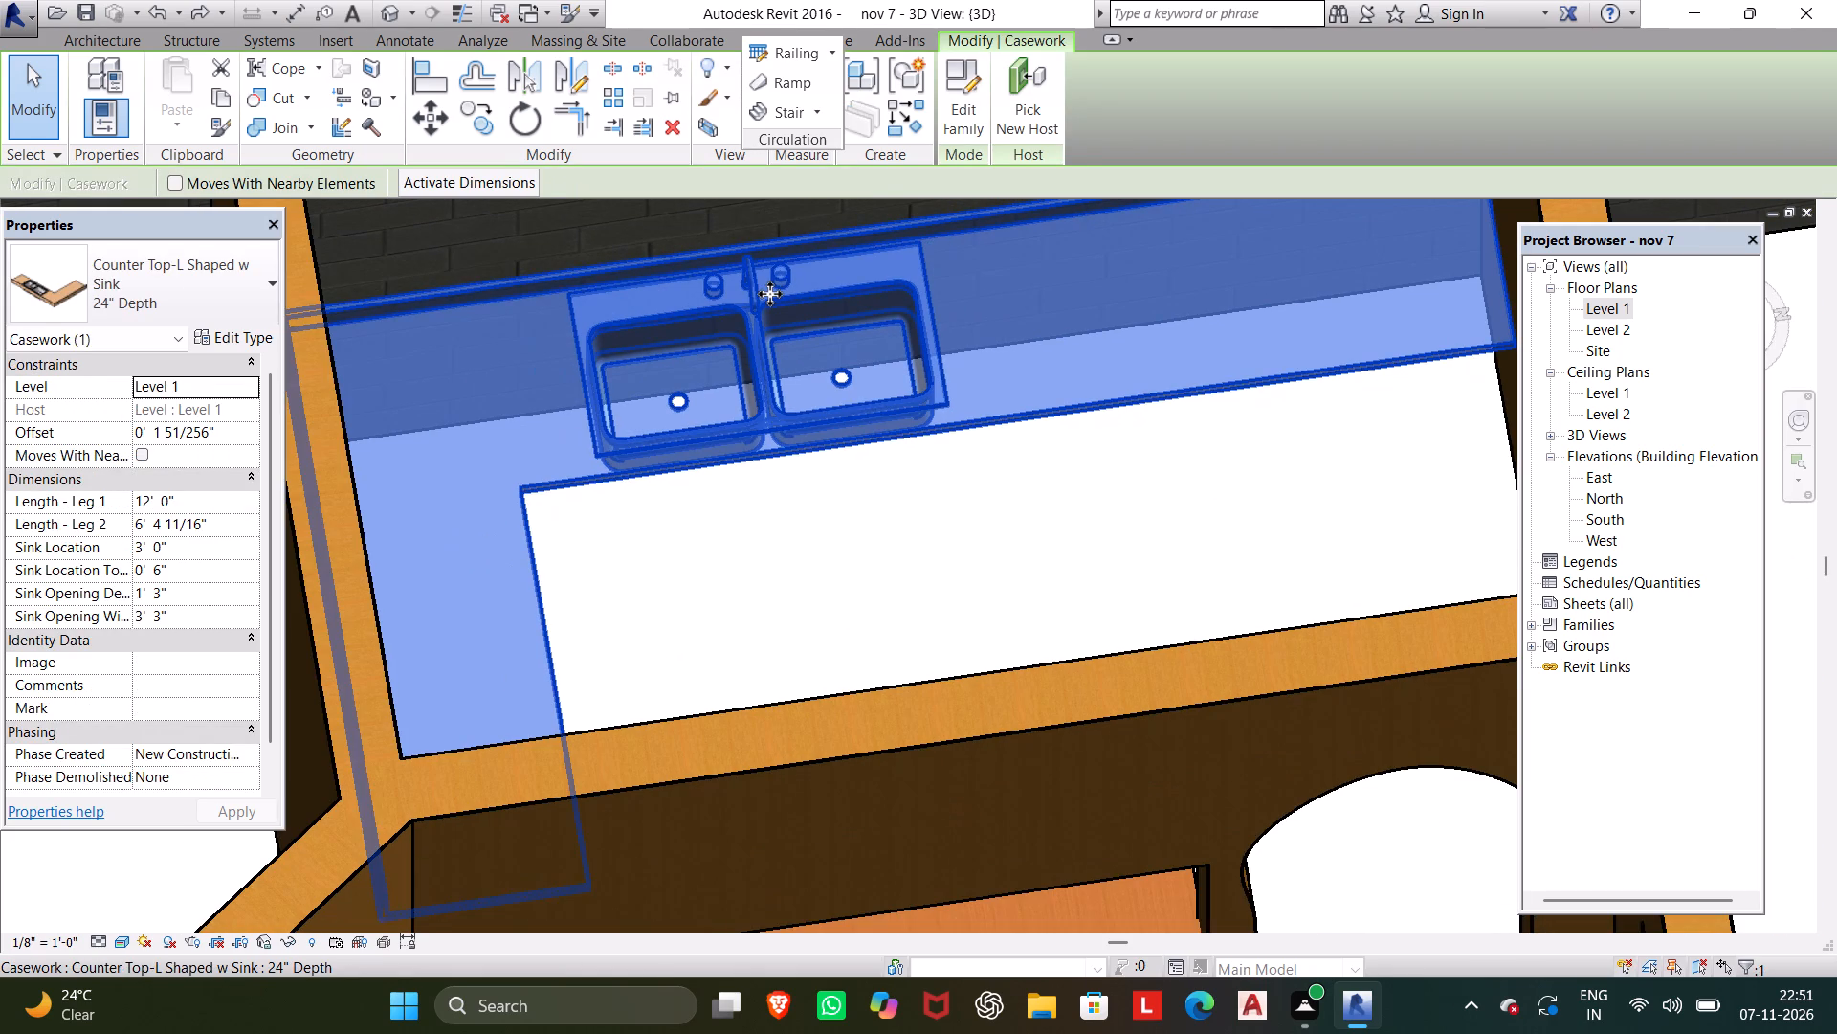
{"action": "left_click", "coordinate": [770, 294]}
{"action": "left_click", "coordinate": [770, 293]}
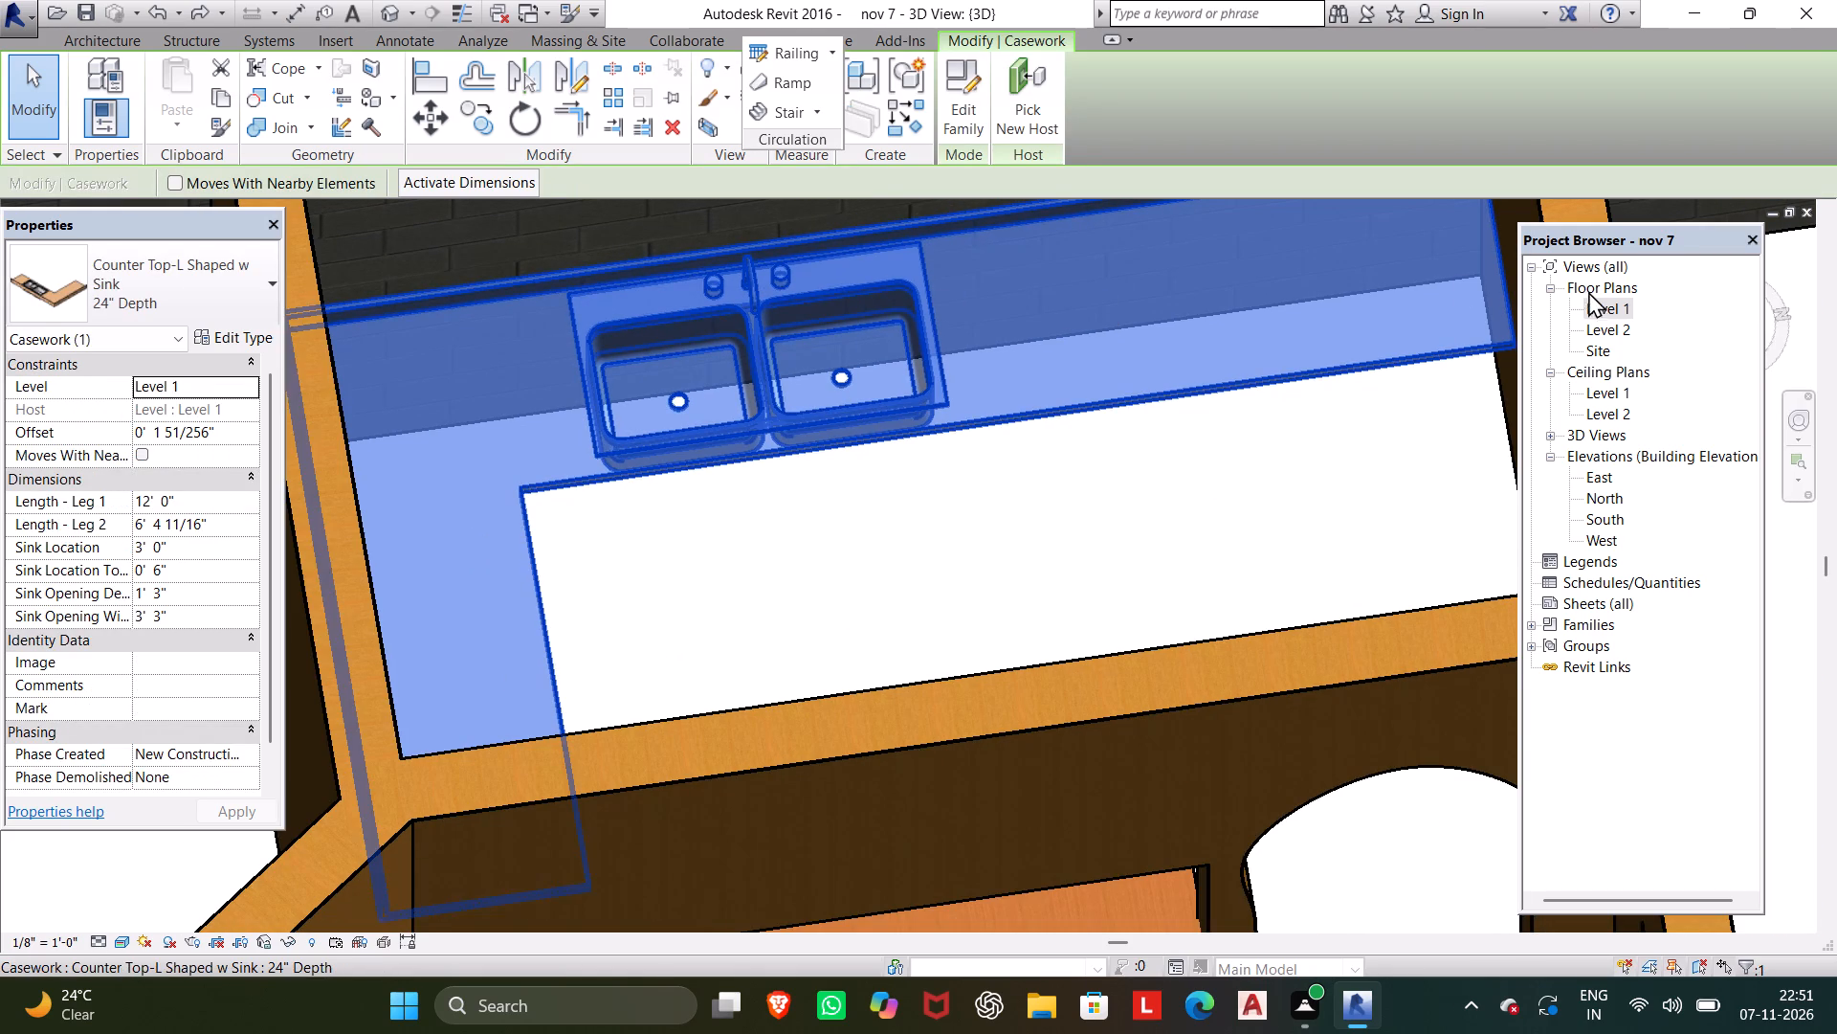
{"action": "double_click", "coordinate": [1589, 305]}
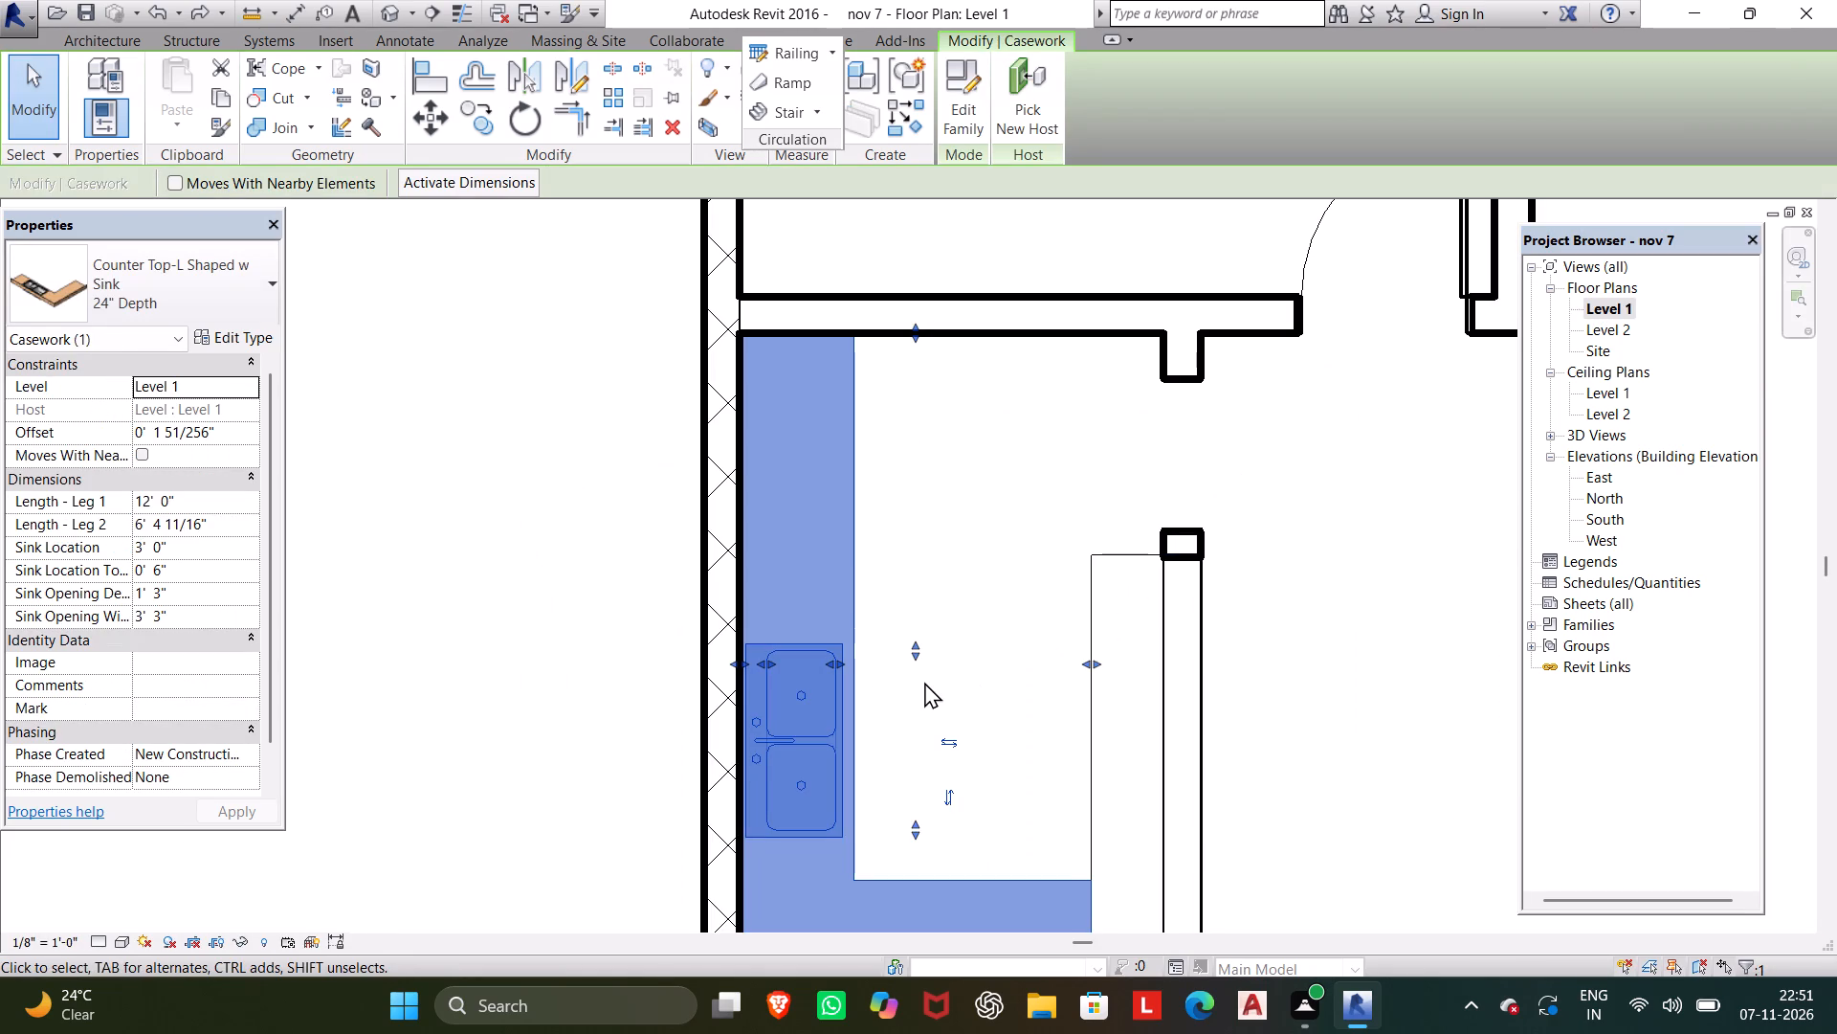
{"action": "scroll", "coordinate": [855, 715], "scroll_direction": "up", "scroll_amount": 5}
{"action": "scroll", "coordinate": [822, 684], "scroll_direction": "down", "scroll_amount": 2}
{"action": "middle_click_drag", "start_coordinate": [828, 615], "coordinate": [833, 588]}
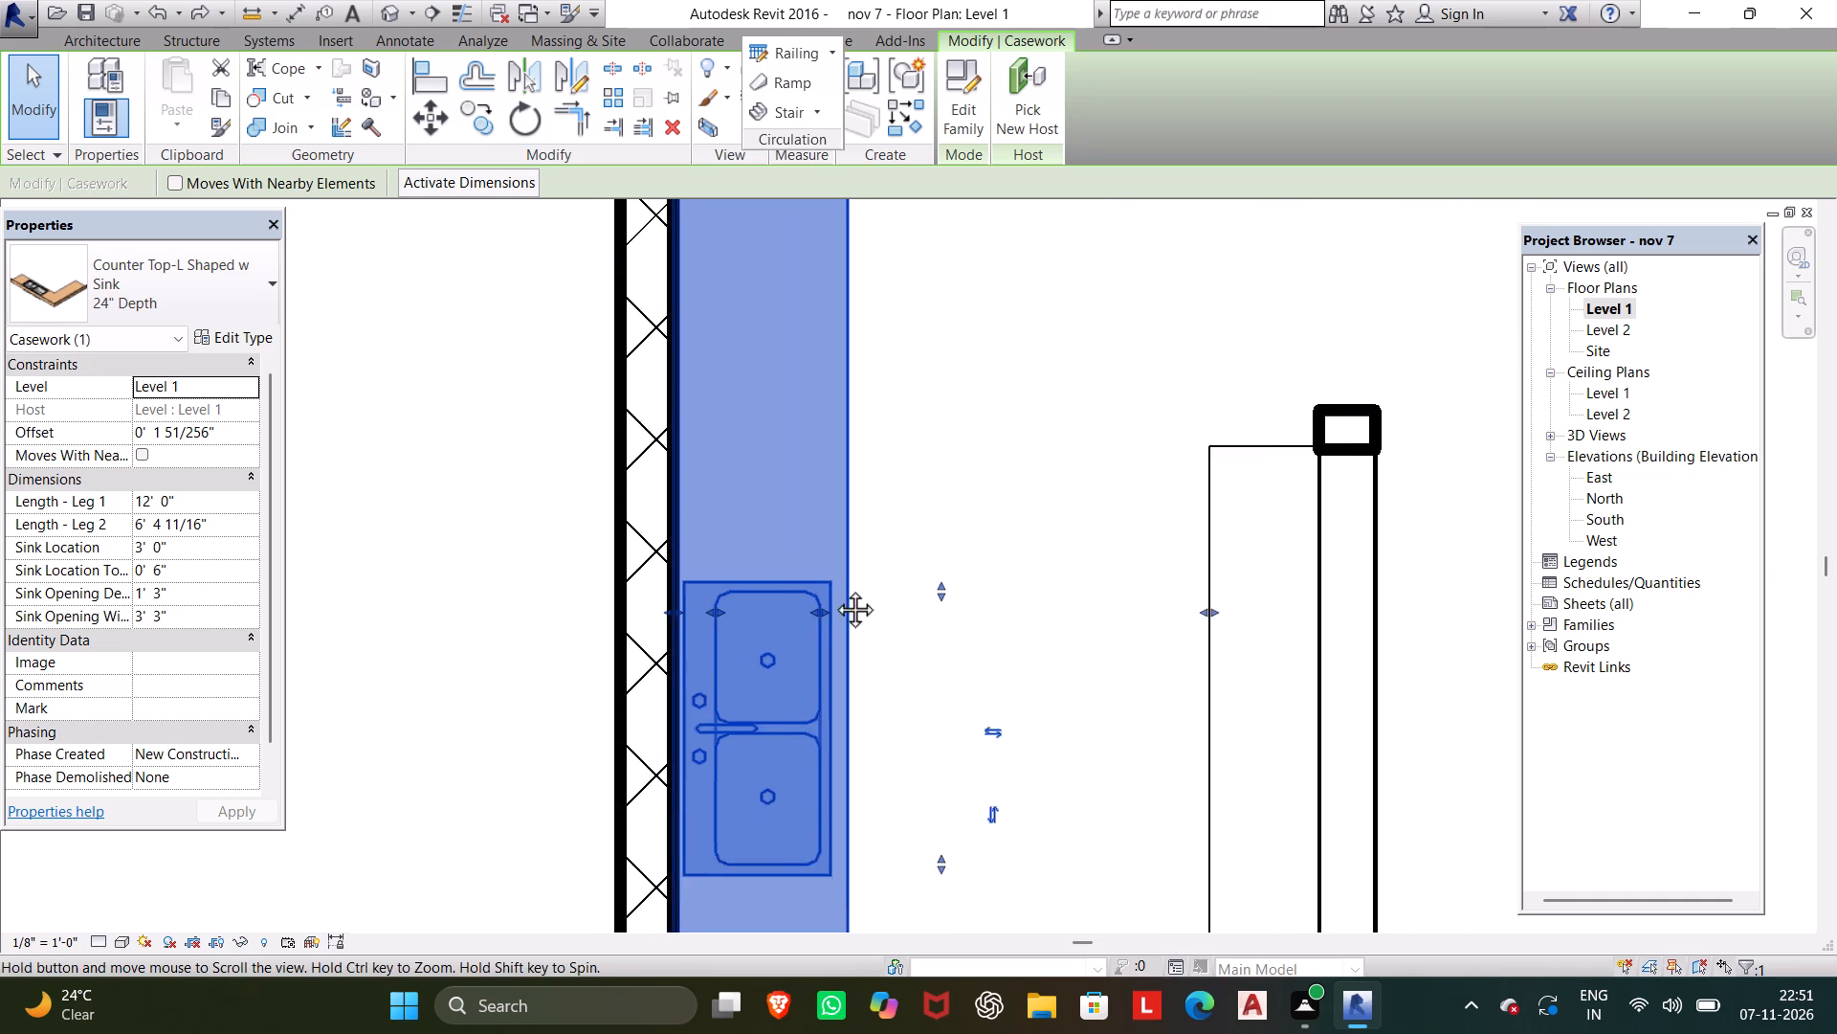
{"action": "middle_click_drag", "start_coordinate": [833, 588], "coordinate": [847, 548]}
{"action": "scroll", "coordinate": [764, 595], "scroll_direction": "up", "scroll_amount": 4}
{"action": "middle_click_drag", "start_coordinate": [767, 589], "coordinate": [771, 430]}
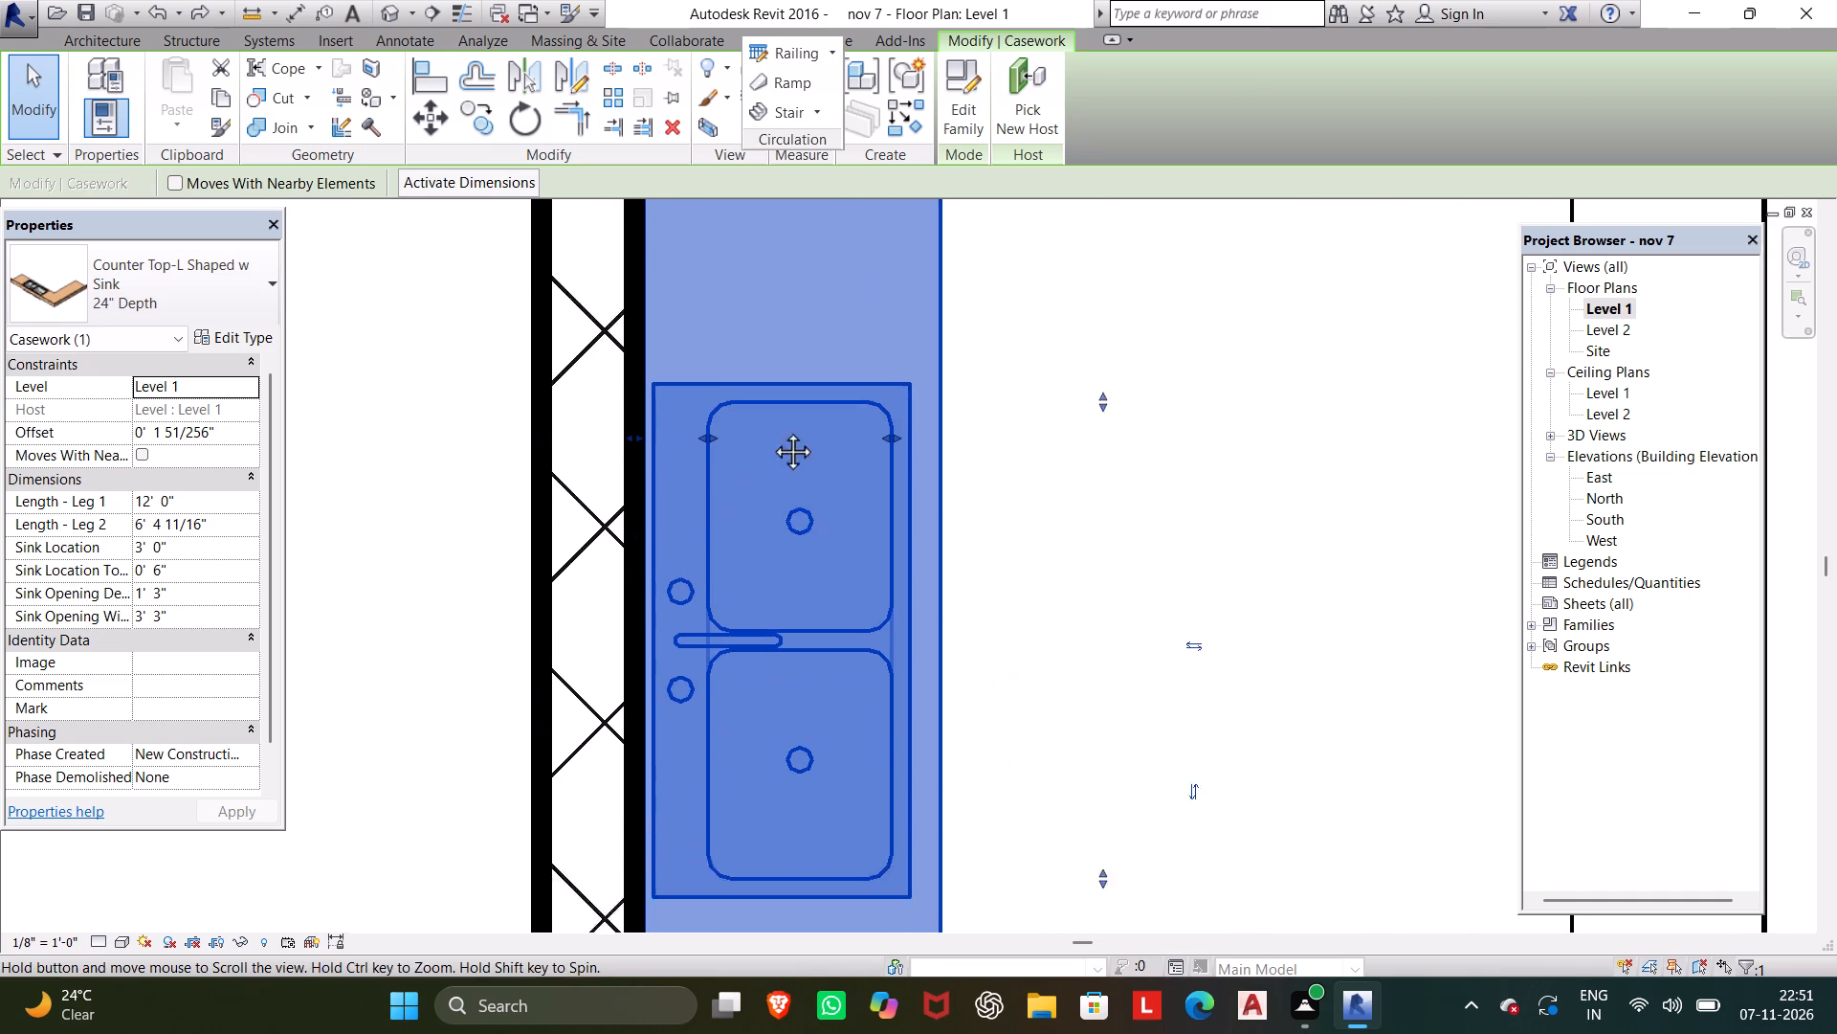
{"action": "middle_click_drag", "start_coordinate": [771, 430], "coordinate": [776, 340]}
{"action": "middle_click_drag", "start_coordinate": [774, 340], "coordinate": [766, 403]}
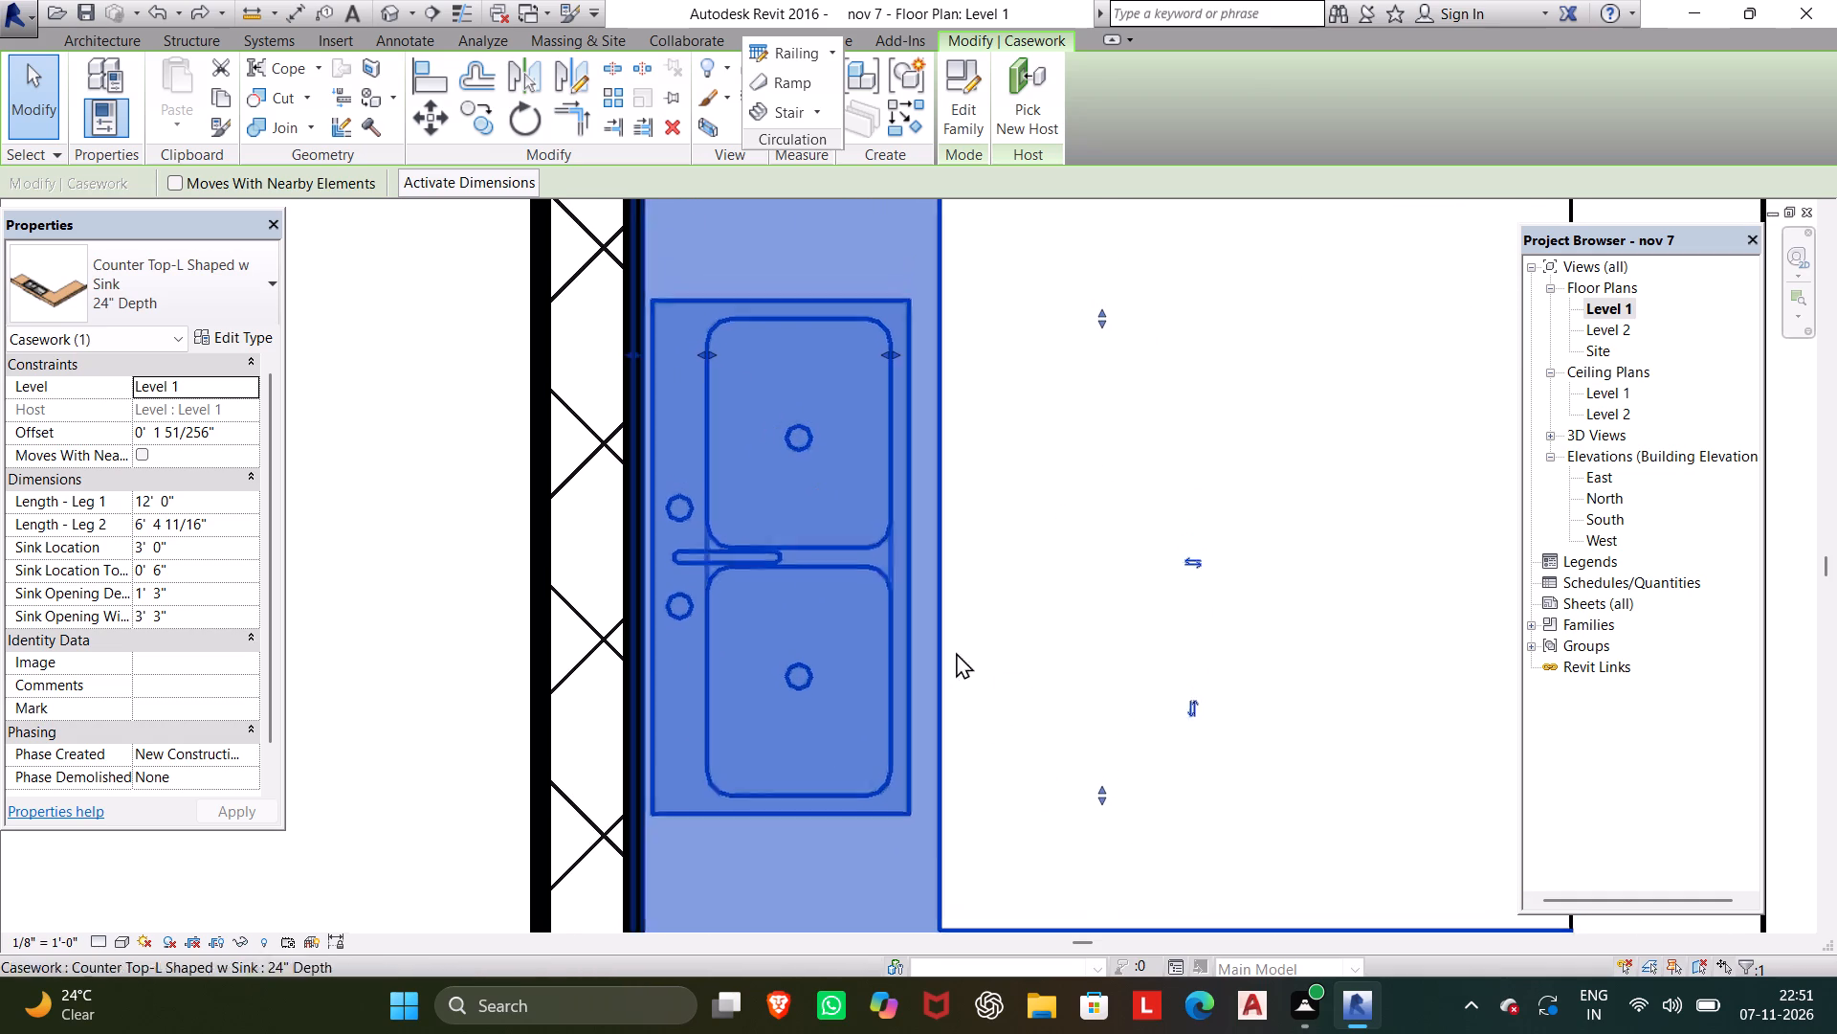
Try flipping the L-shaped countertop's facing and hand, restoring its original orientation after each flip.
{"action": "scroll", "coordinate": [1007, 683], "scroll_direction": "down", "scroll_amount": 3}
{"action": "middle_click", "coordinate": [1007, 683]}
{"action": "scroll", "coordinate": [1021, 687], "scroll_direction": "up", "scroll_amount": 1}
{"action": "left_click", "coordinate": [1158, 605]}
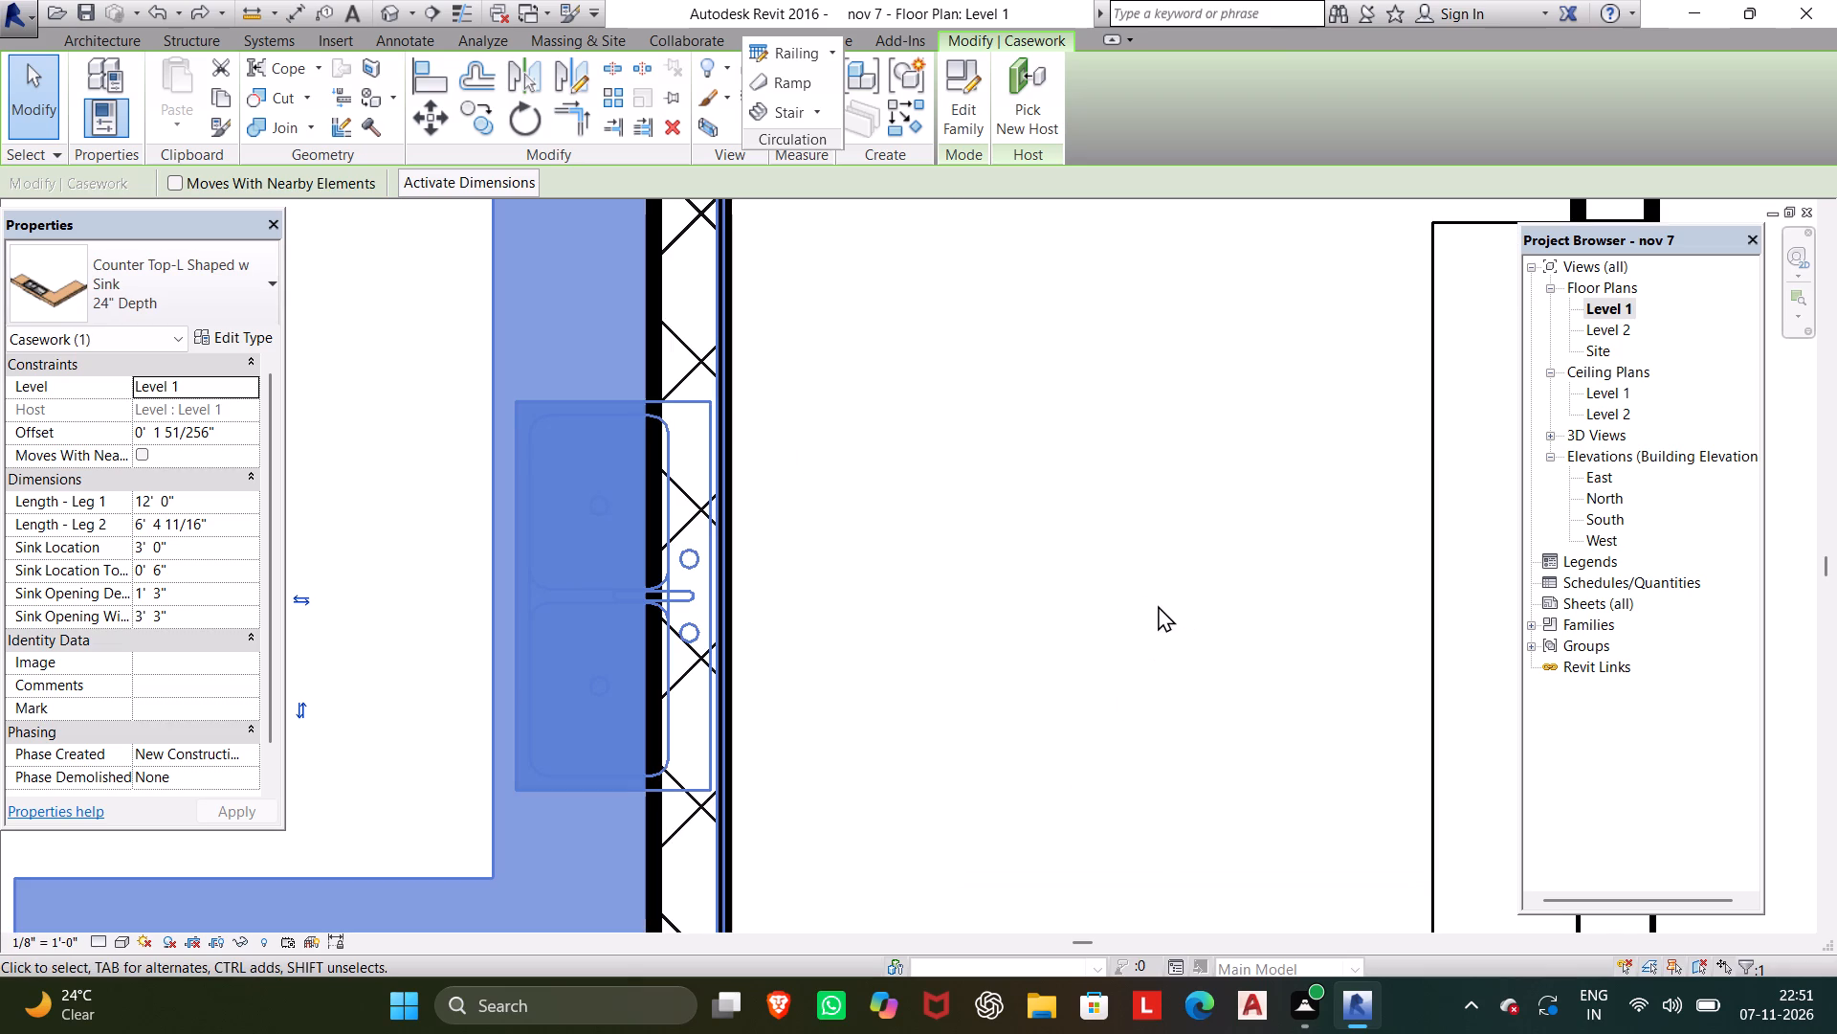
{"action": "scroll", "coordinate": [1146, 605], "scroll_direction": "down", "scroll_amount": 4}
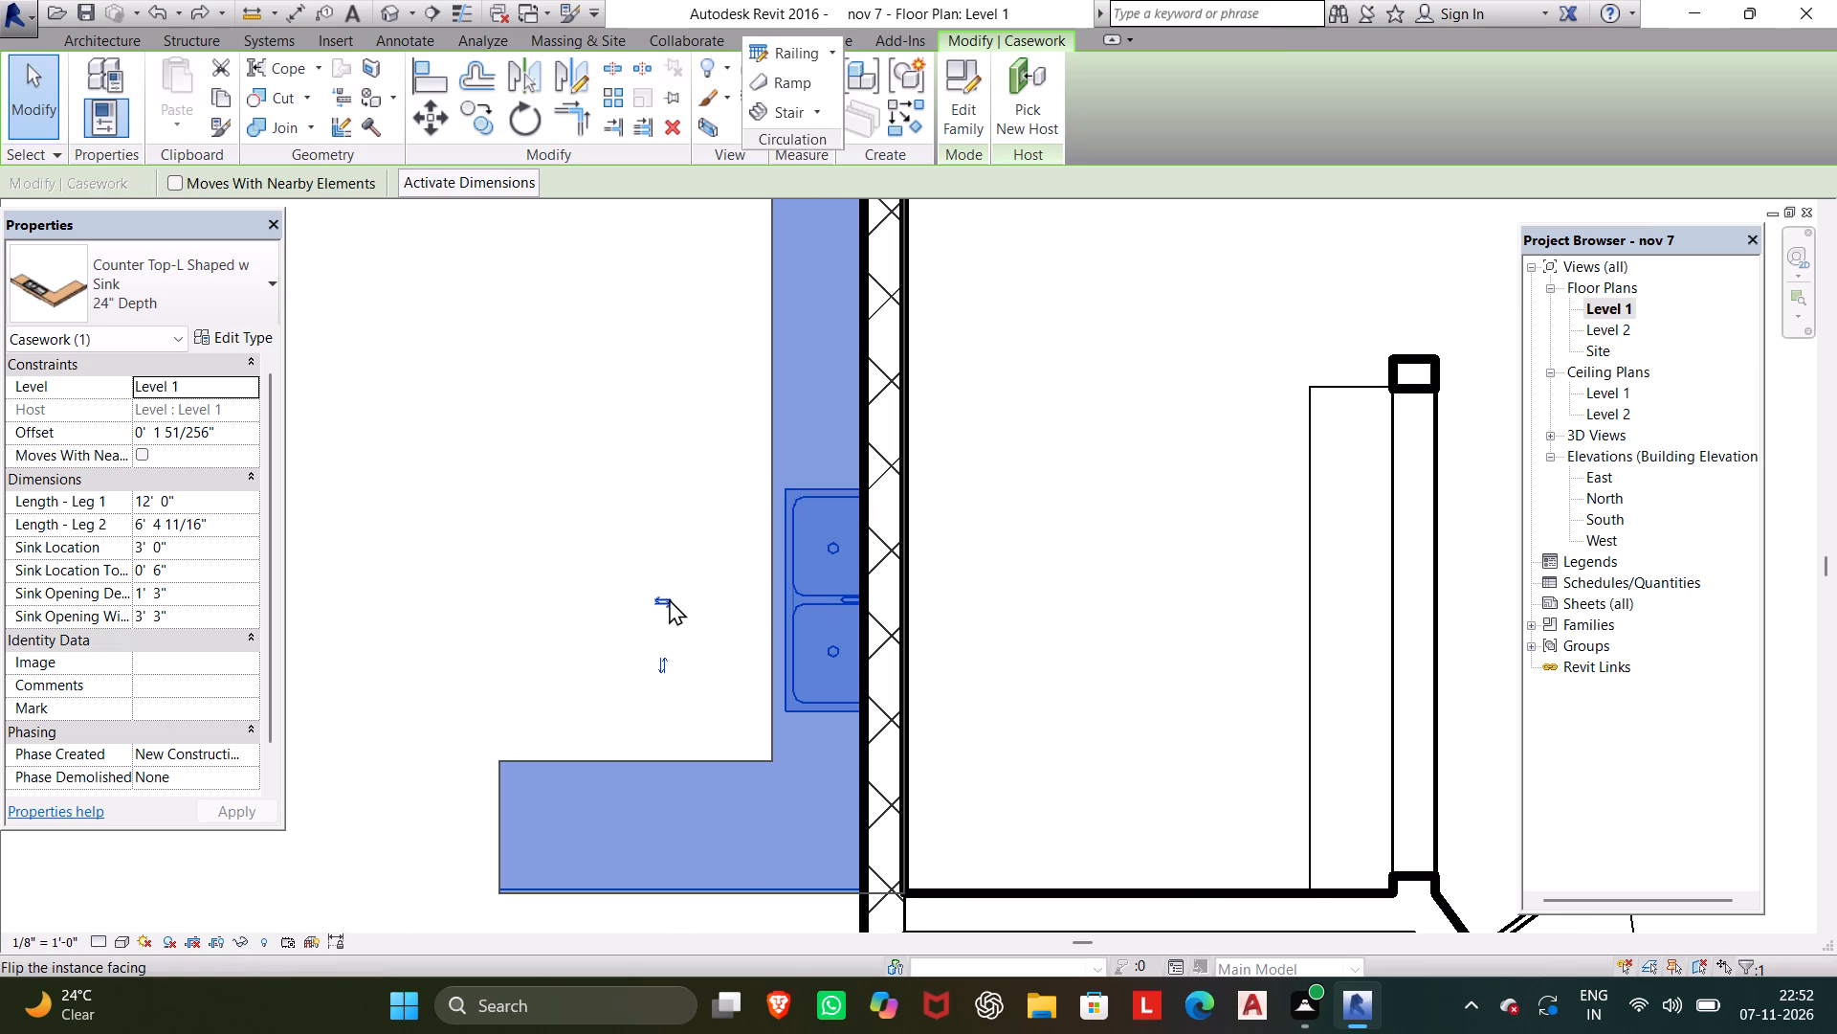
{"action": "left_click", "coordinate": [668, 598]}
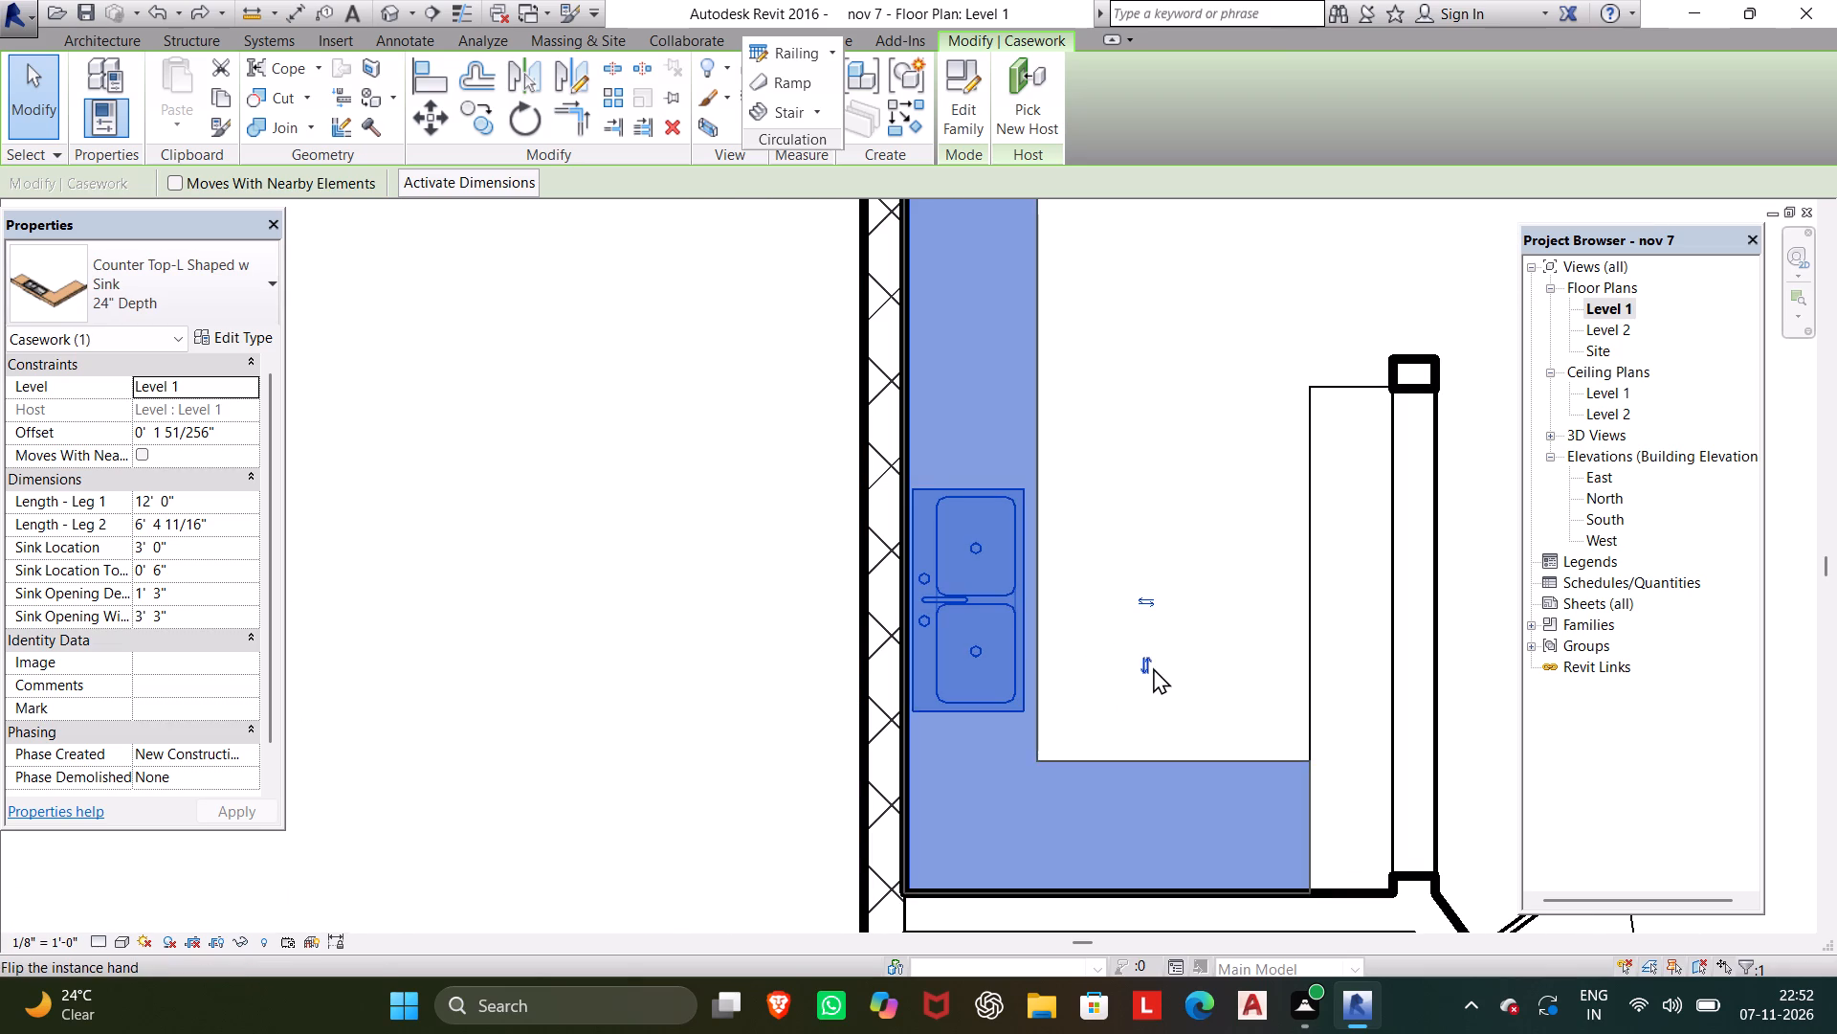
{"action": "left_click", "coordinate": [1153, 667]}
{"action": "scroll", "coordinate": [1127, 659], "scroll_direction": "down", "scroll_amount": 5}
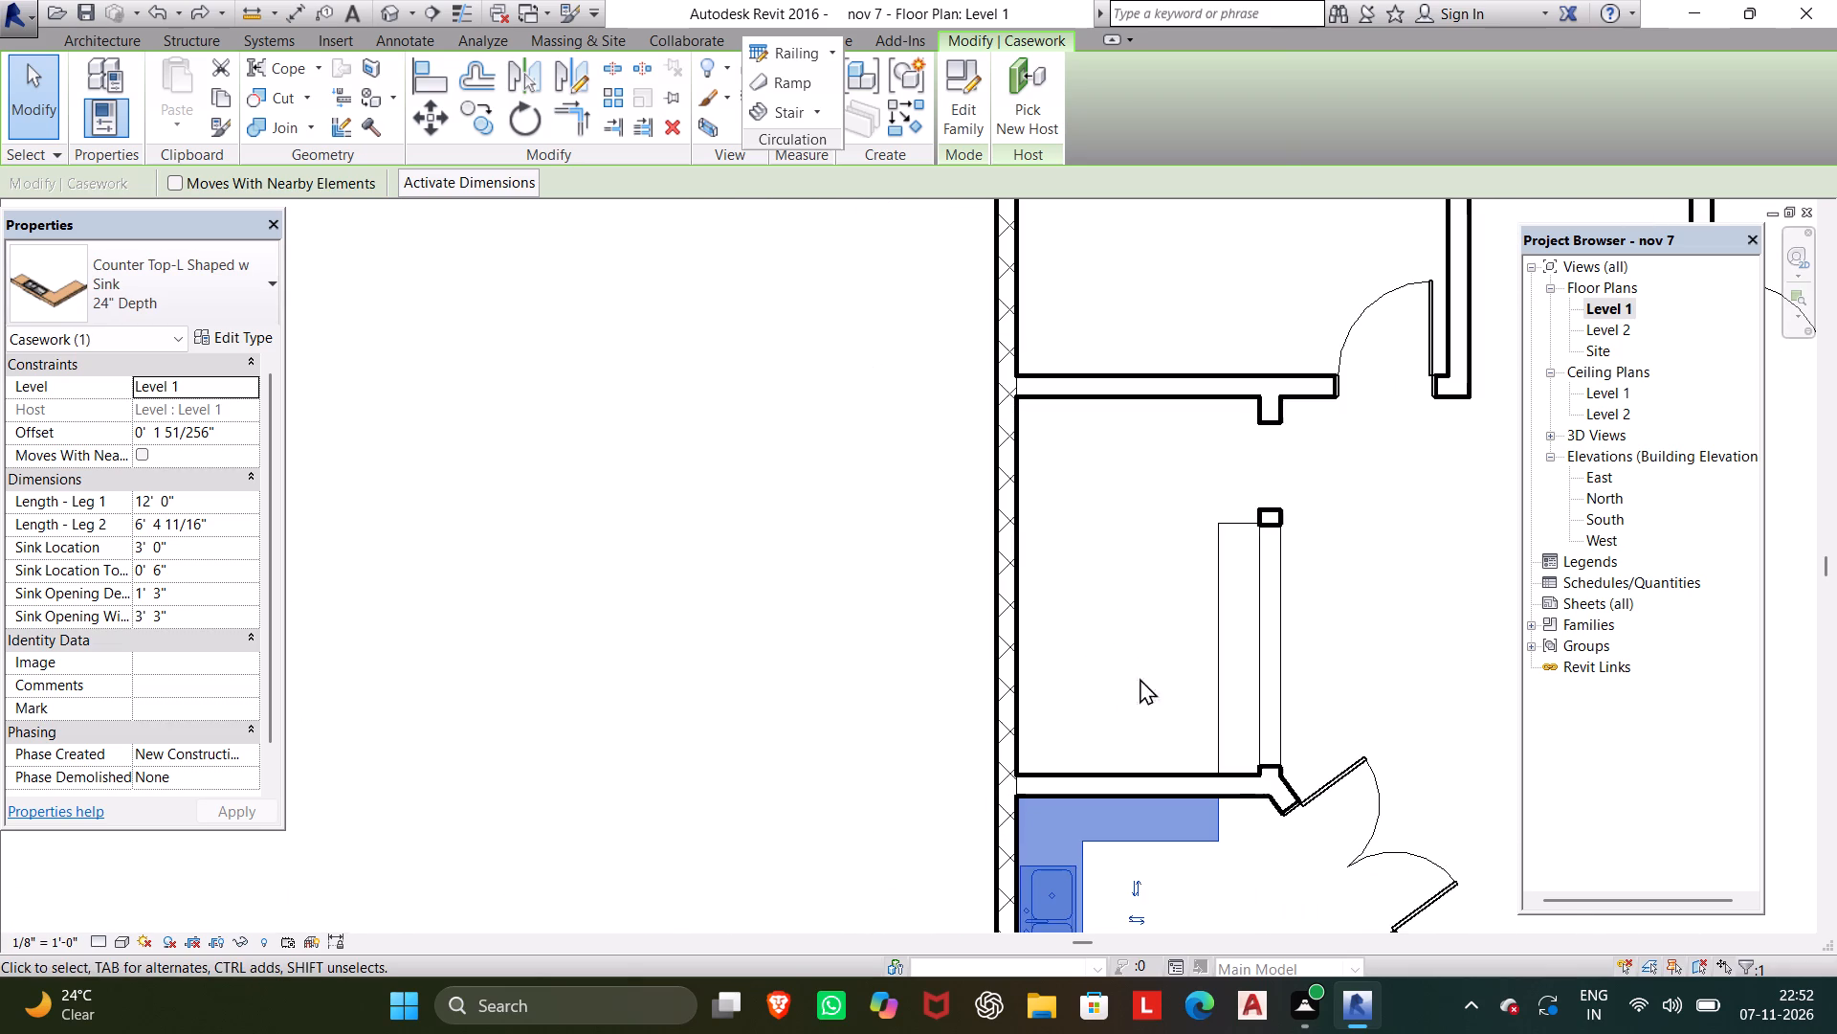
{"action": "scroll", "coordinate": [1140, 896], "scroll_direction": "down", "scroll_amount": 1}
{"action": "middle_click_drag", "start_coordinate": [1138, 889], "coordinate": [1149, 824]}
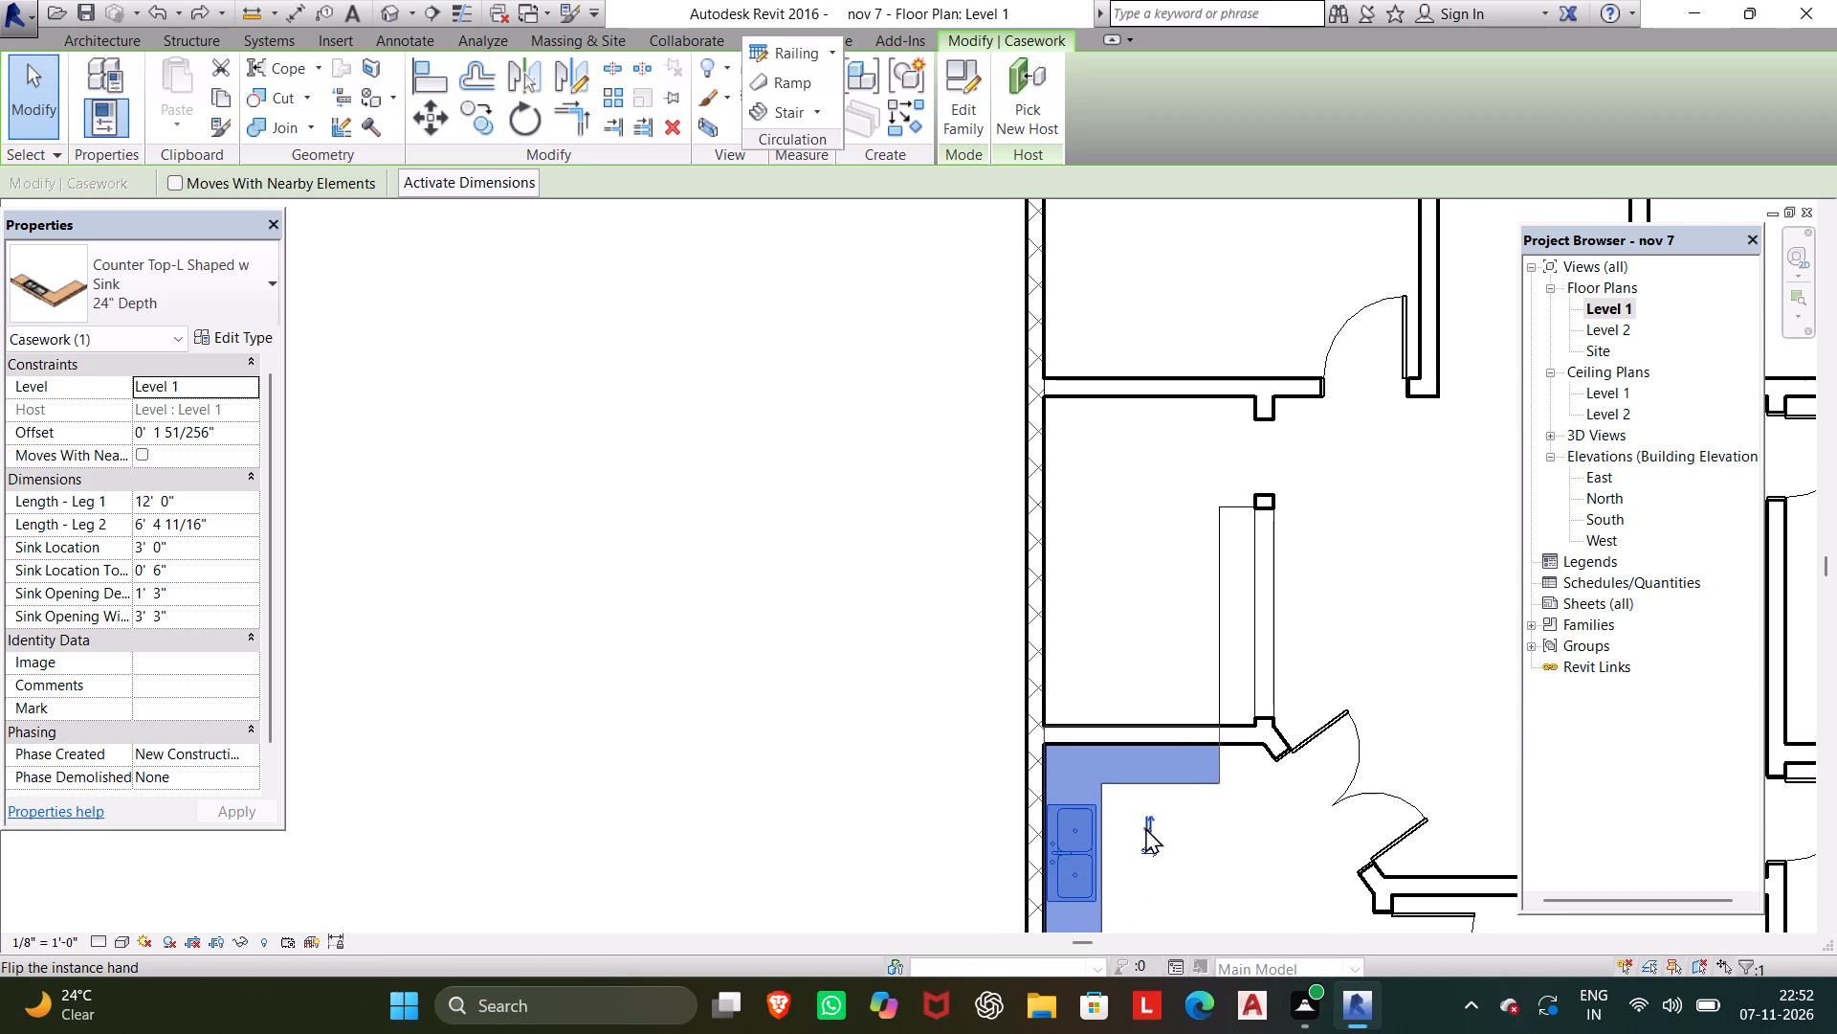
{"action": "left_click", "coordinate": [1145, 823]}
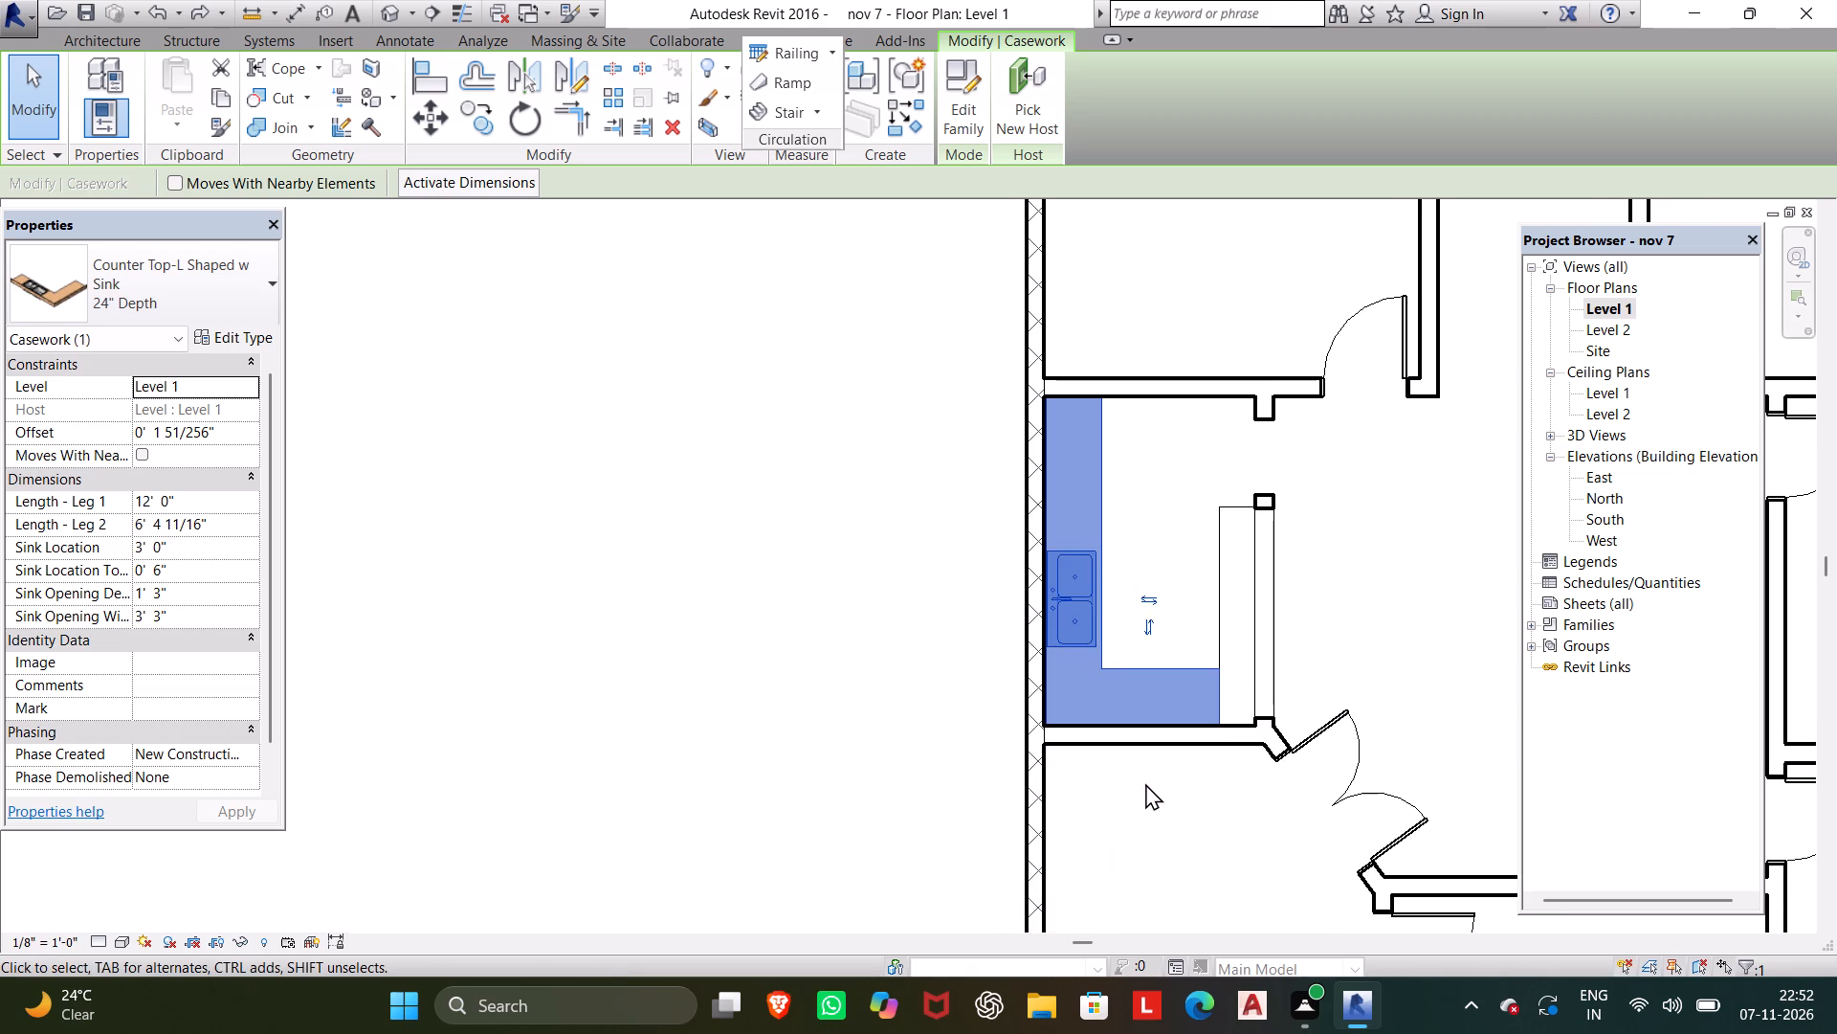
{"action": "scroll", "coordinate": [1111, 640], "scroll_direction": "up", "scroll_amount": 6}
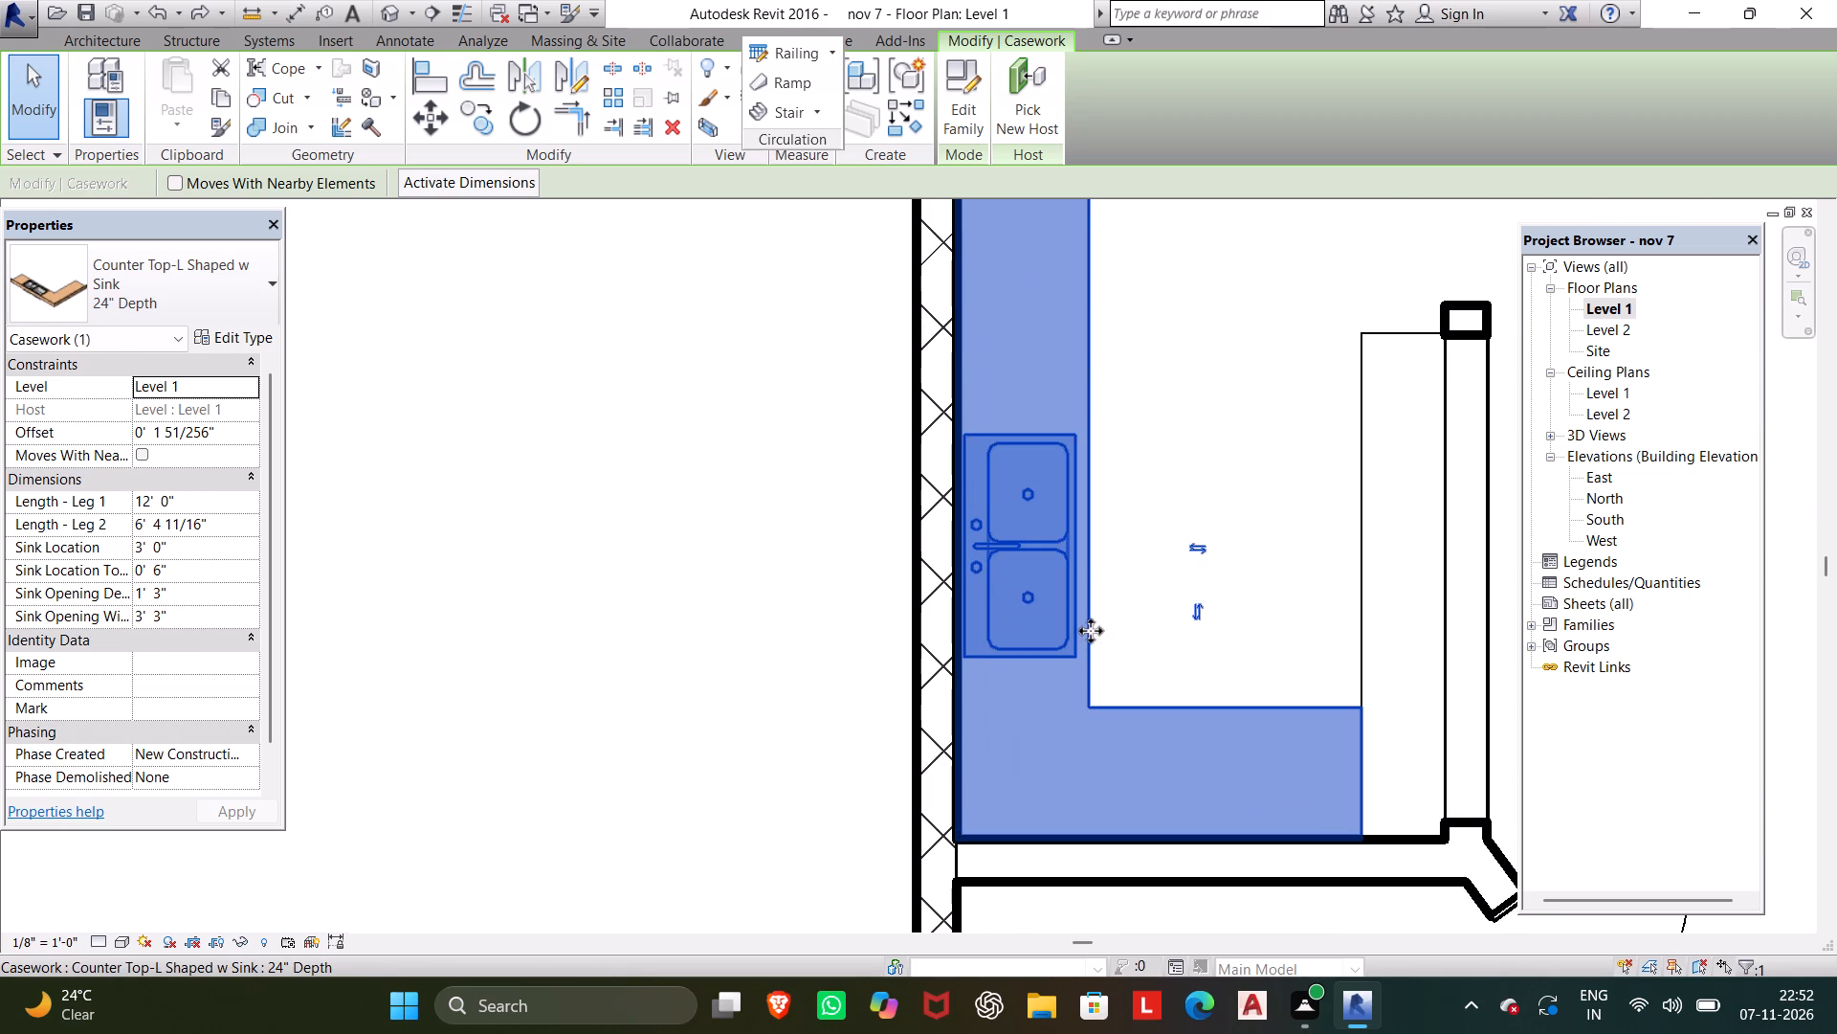
Open the L-shaped sink countertop's family for editing.
{"action": "key", "text": "Escape"}
{"action": "left_click", "coordinate": [1052, 649]}
{"action": "left_click", "coordinate": [962, 77]}
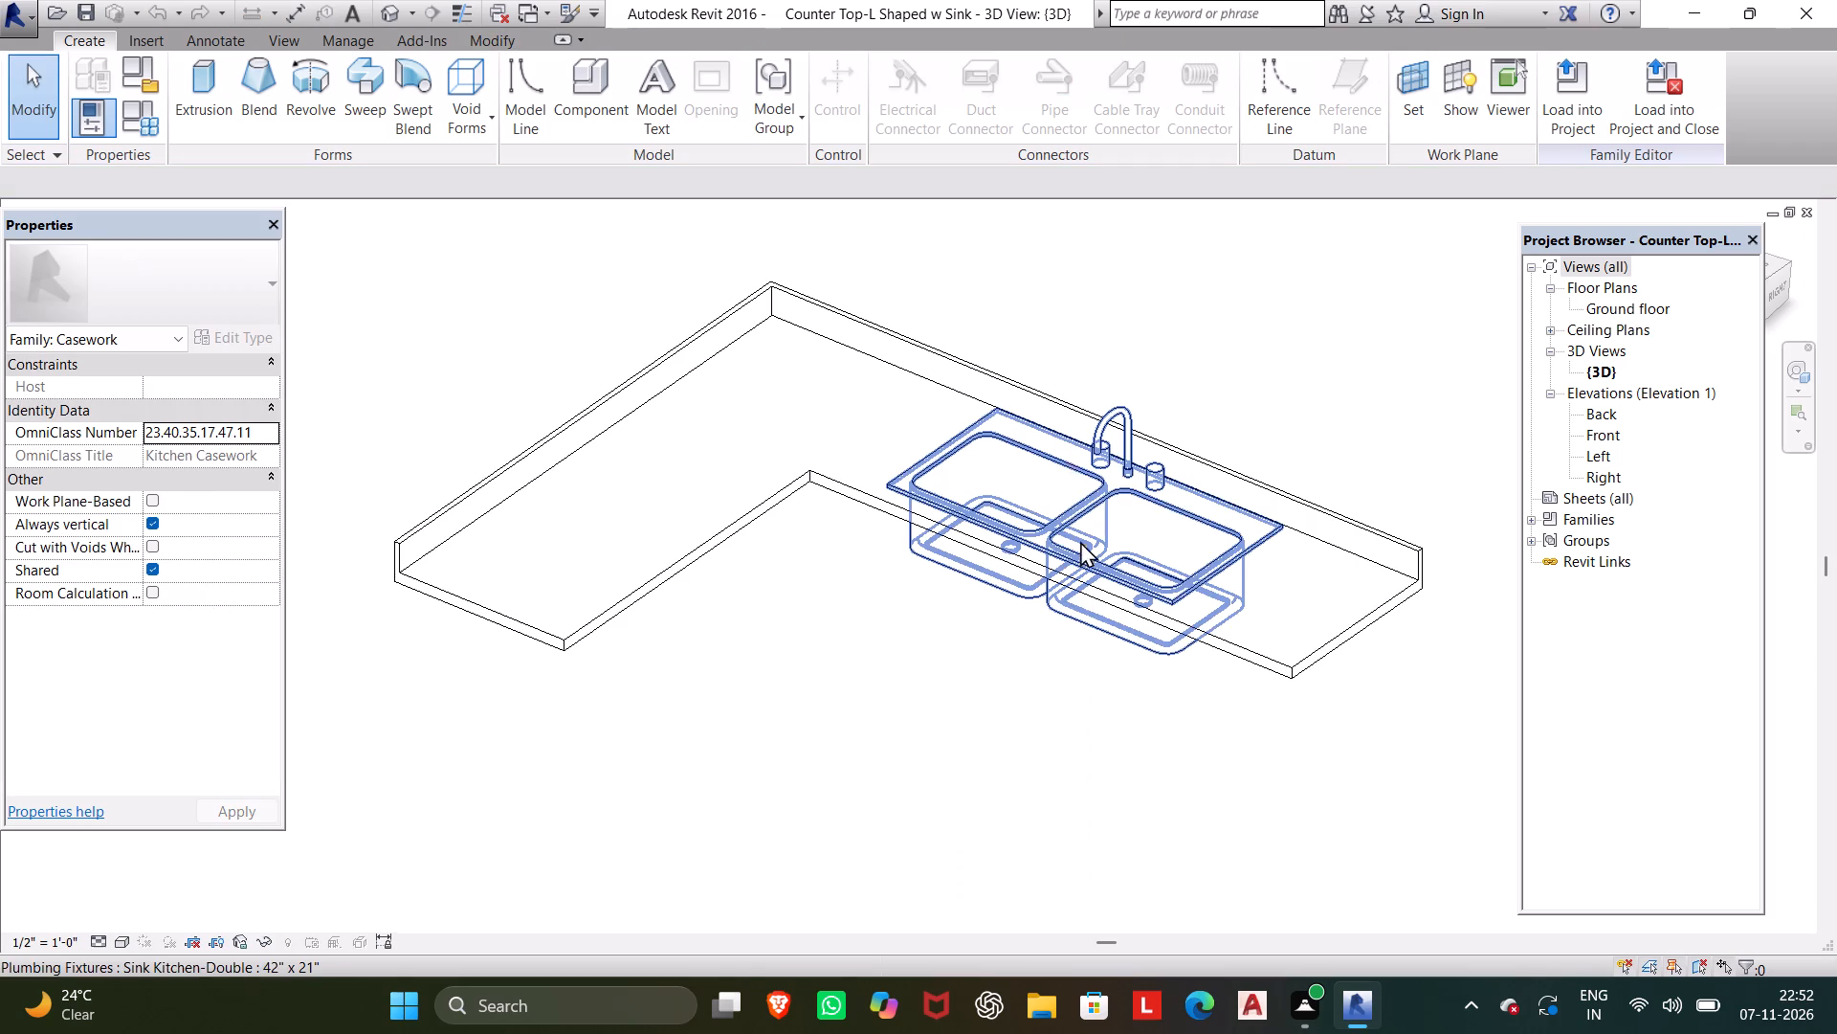
Nudge the double kitchen sink along its leg towards the countertop's open end to about 4' 2 1/4", removing the blocking constraints.
{"action": "scroll", "coordinate": [1139, 534], "scroll_direction": "up", "scroll_amount": 5}
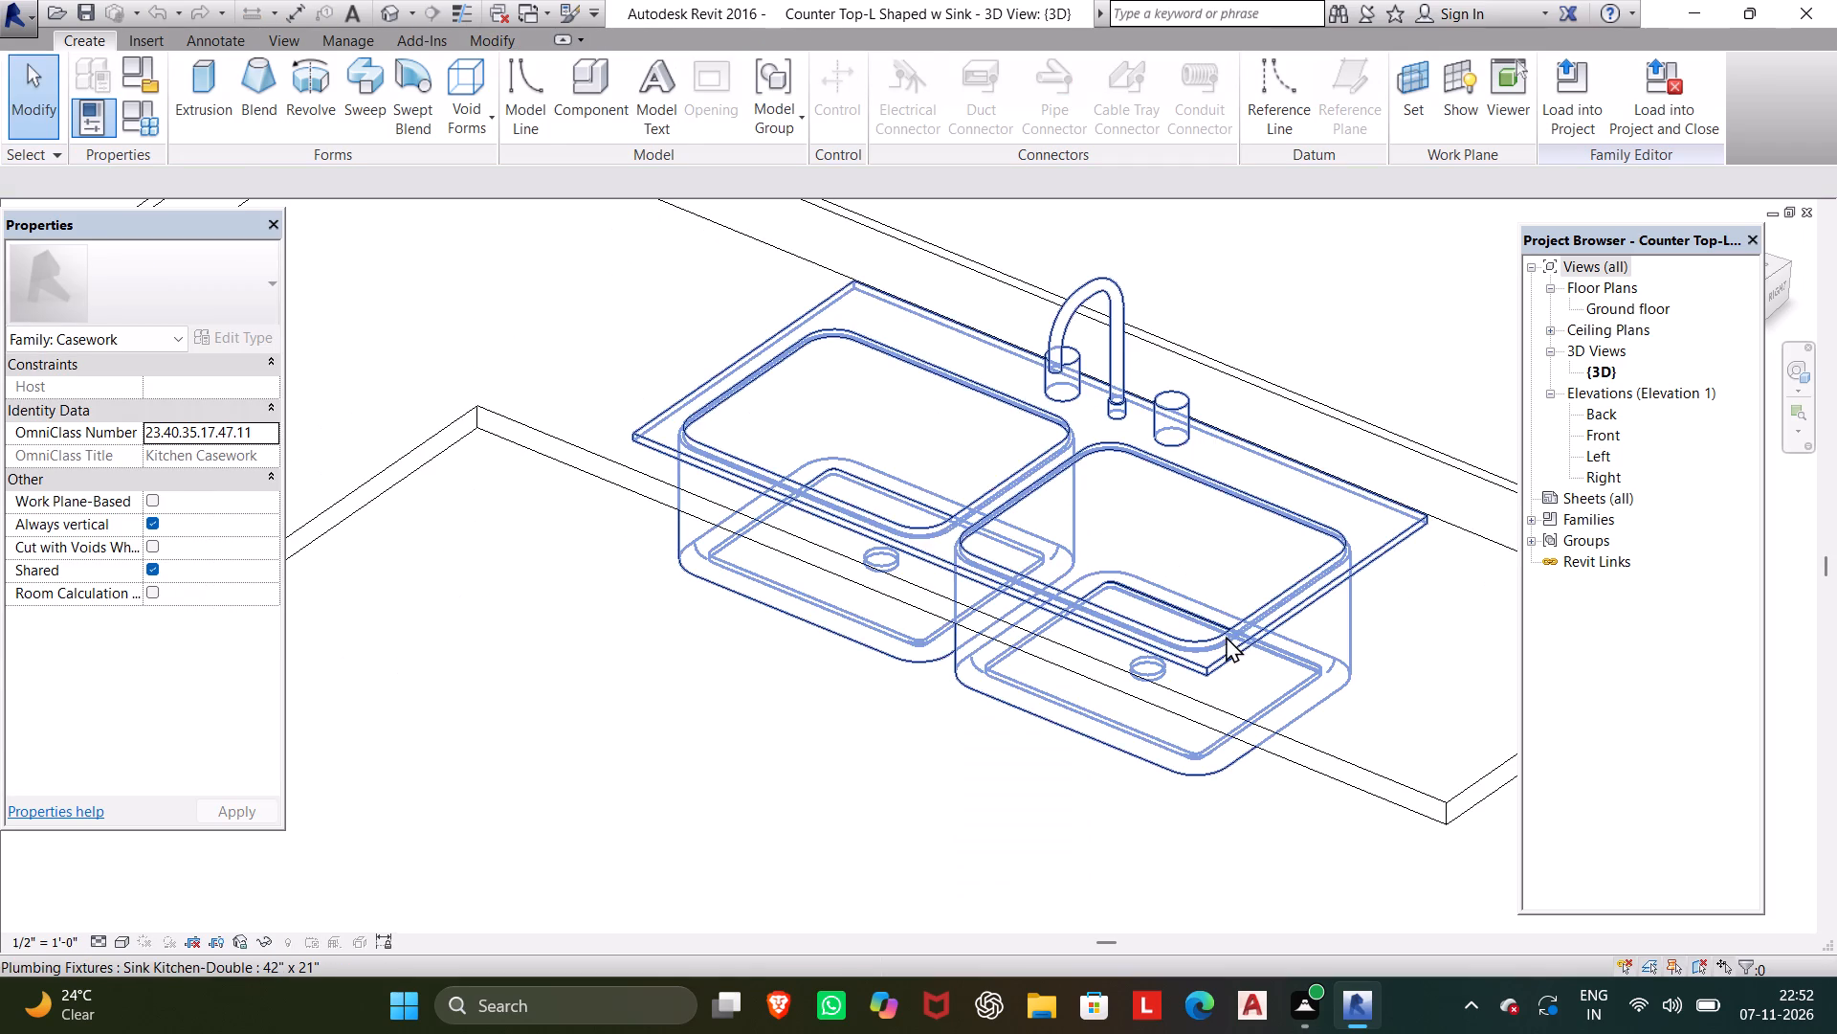
{"action": "left_click", "coordinate": [1230, 642]}
{"action": "scroll", "coordinate": [1117, 641], "scroll_direction": "down", "scroll_amount": 3}
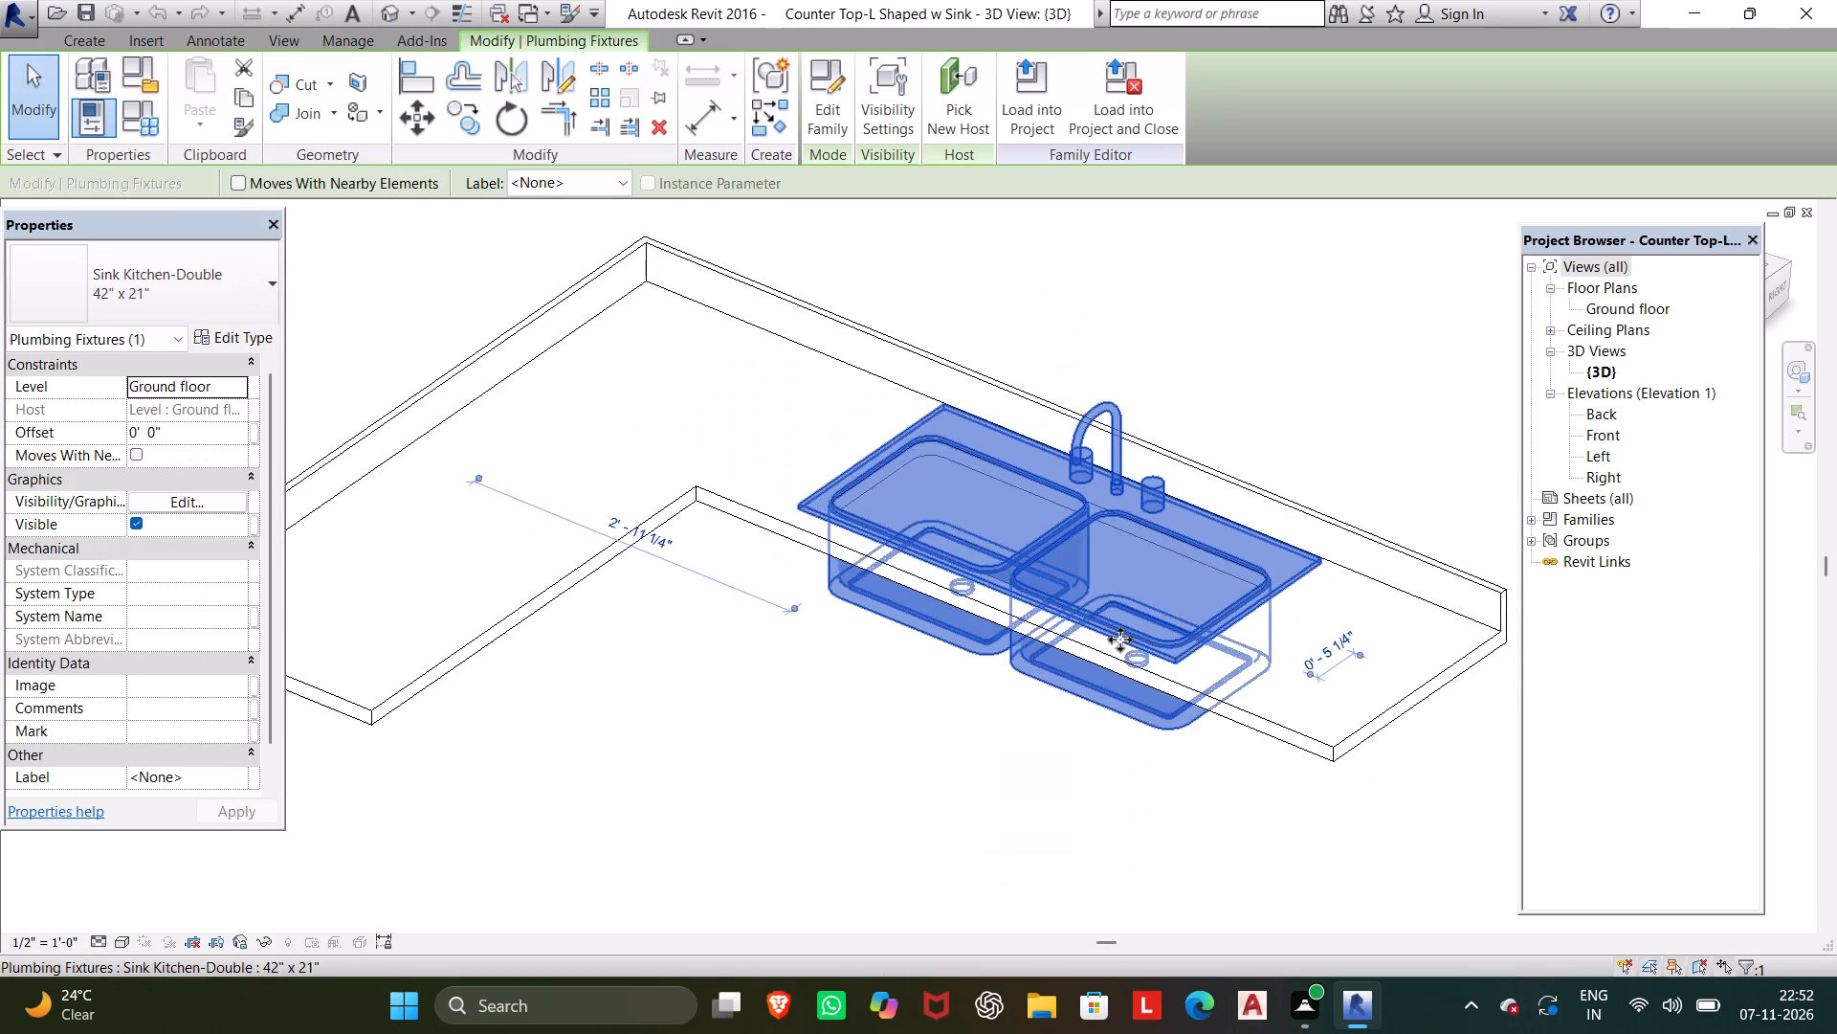
{"action": "scroll", "coordinate": [1120, 640], "scroll_direction": "down", "scroll_amount": 2}
{"action": "key", "text": "Right"}
{"action": "key", "text": "Right"}
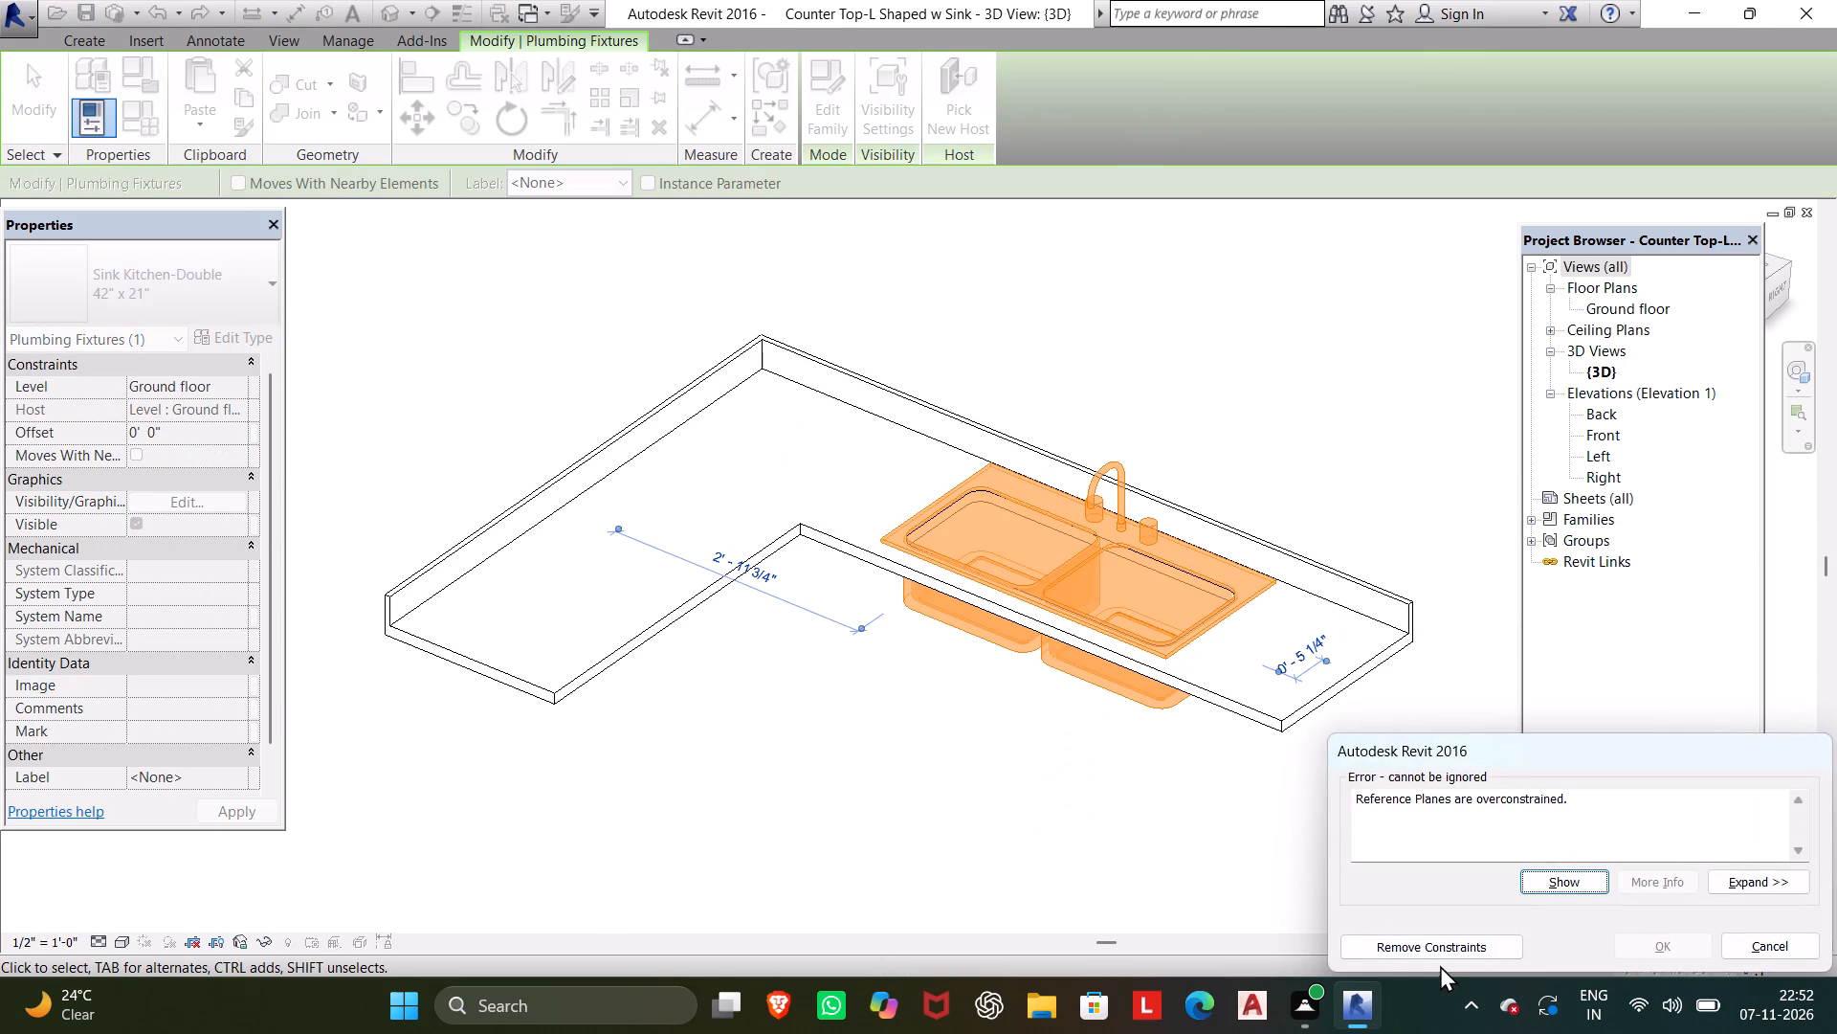
{"action": "left_click", "coordinate": [1447, 946]}
{"action": "key", "text": "Right"}
{"action": "key", "text": "Right"}
{"action": "key", "text": "Right"}
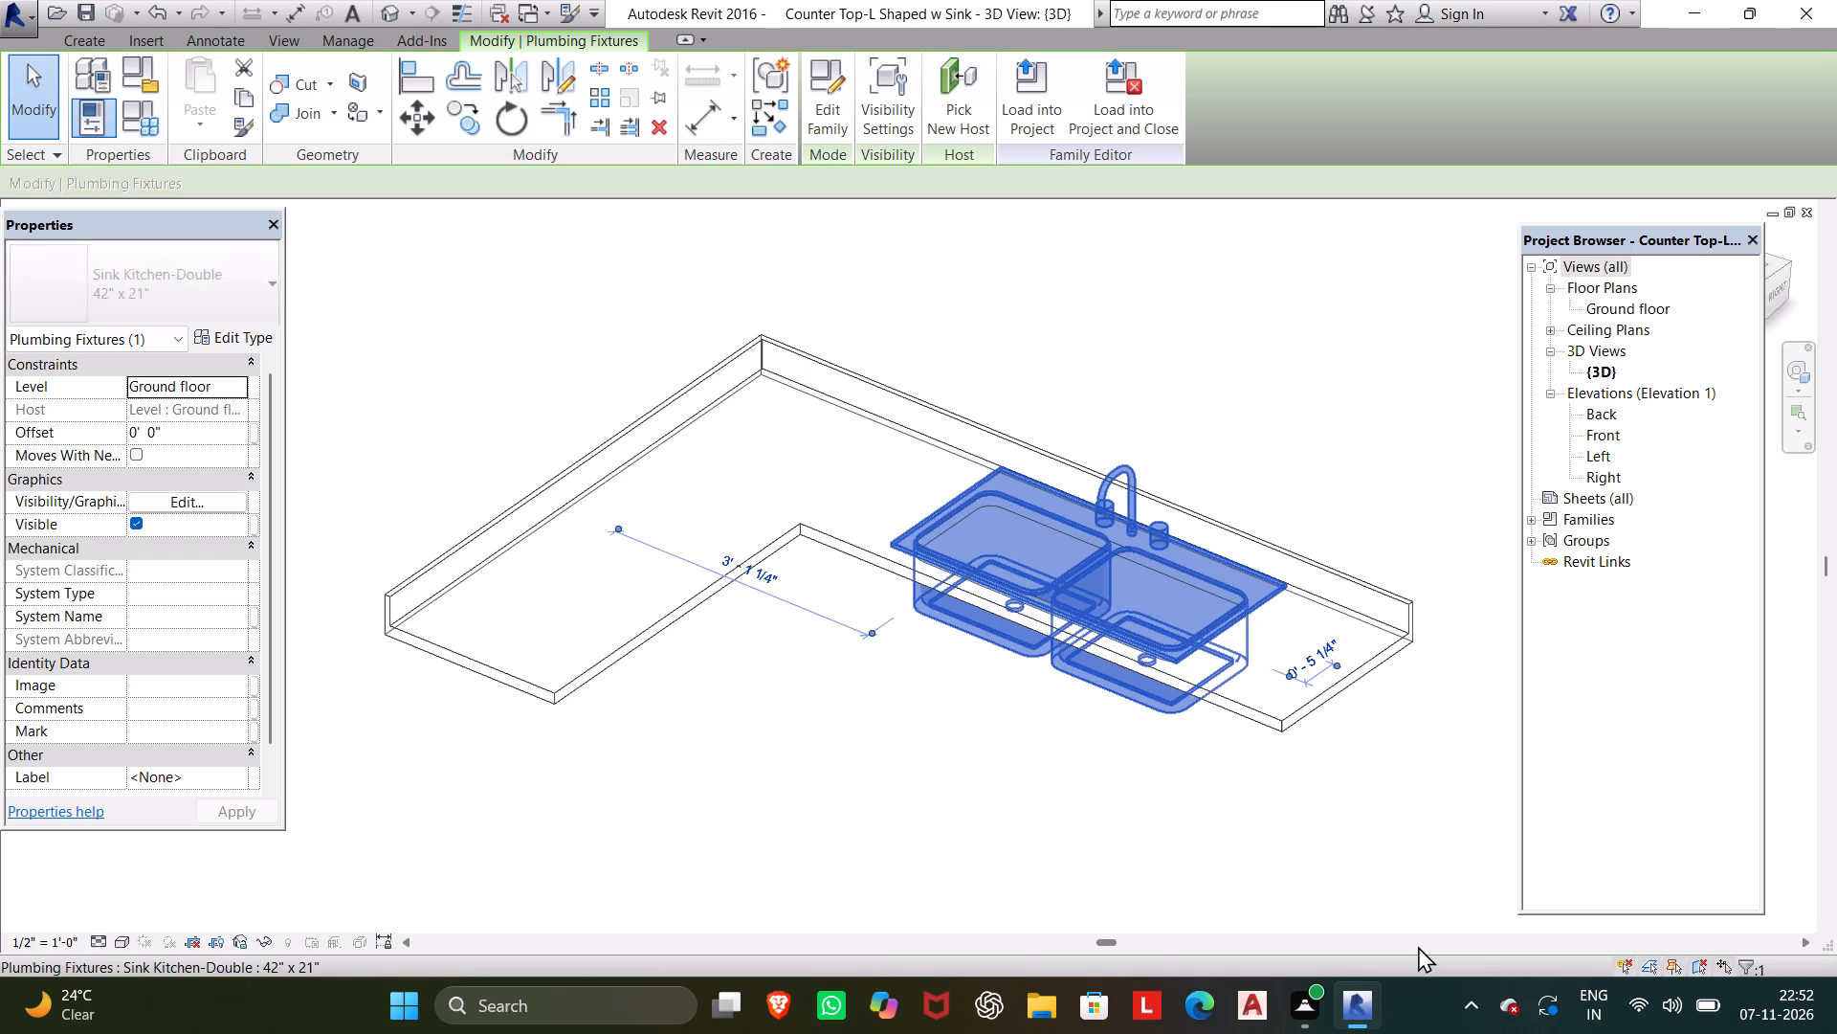
{"action": "key", "text": "Right"}
{"action": "key", "text": "Right"}
{"action": "key", "text": "Right"}
{"action": "key", "text": "Right"}
{"action": "key", "text": "Right"}
{"action": "key", "text": "Right"}
{"action": "key", "text": "Right"}
{"action": "key", "text": "Right"}
{"action": "key", "text": "Right"}
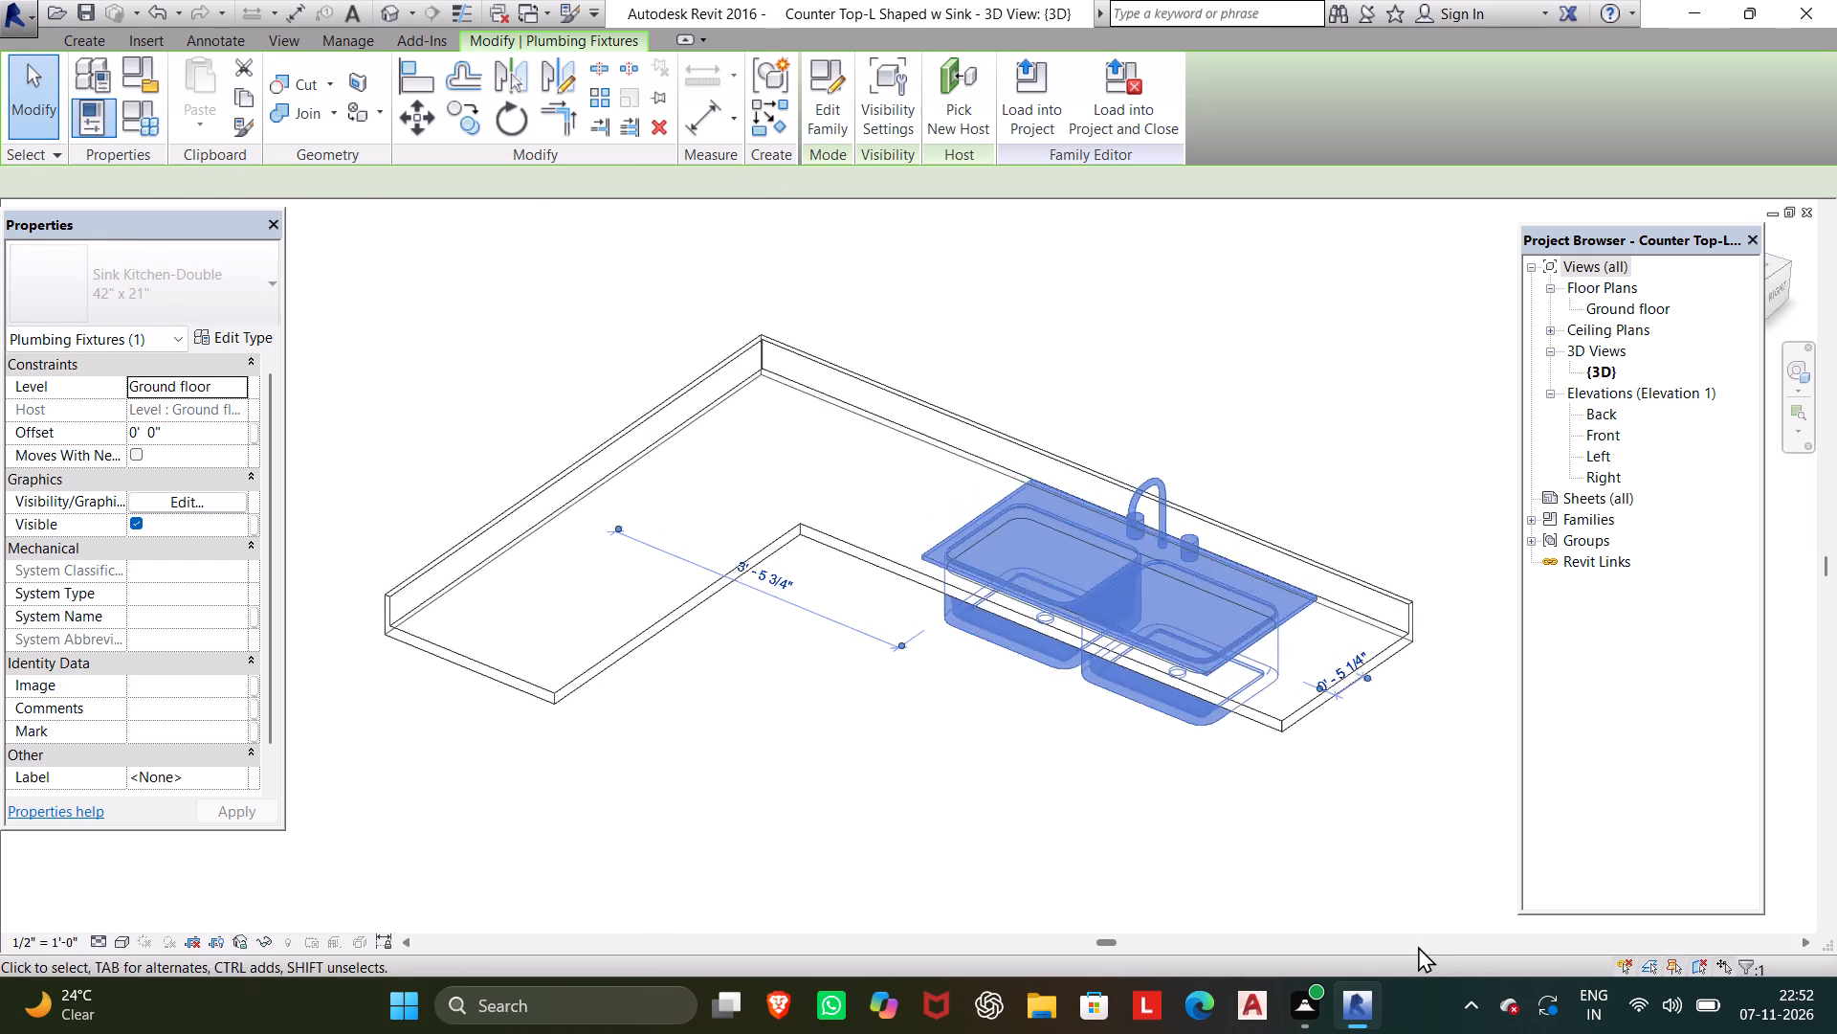
{"action": "key", "text": "Right"}
{"action": "key", "text": "Right"}
{"action": "key", "text": "Right"}
{"action": "key", "text": "Right"}
{"action": "key", "text": "Right"}
{"action": "key", "text": "Right"}
{"action": "key", "text": "Right"}
{"action": "key", "text": "Right"}
{"action": "key", "text": "Right"}
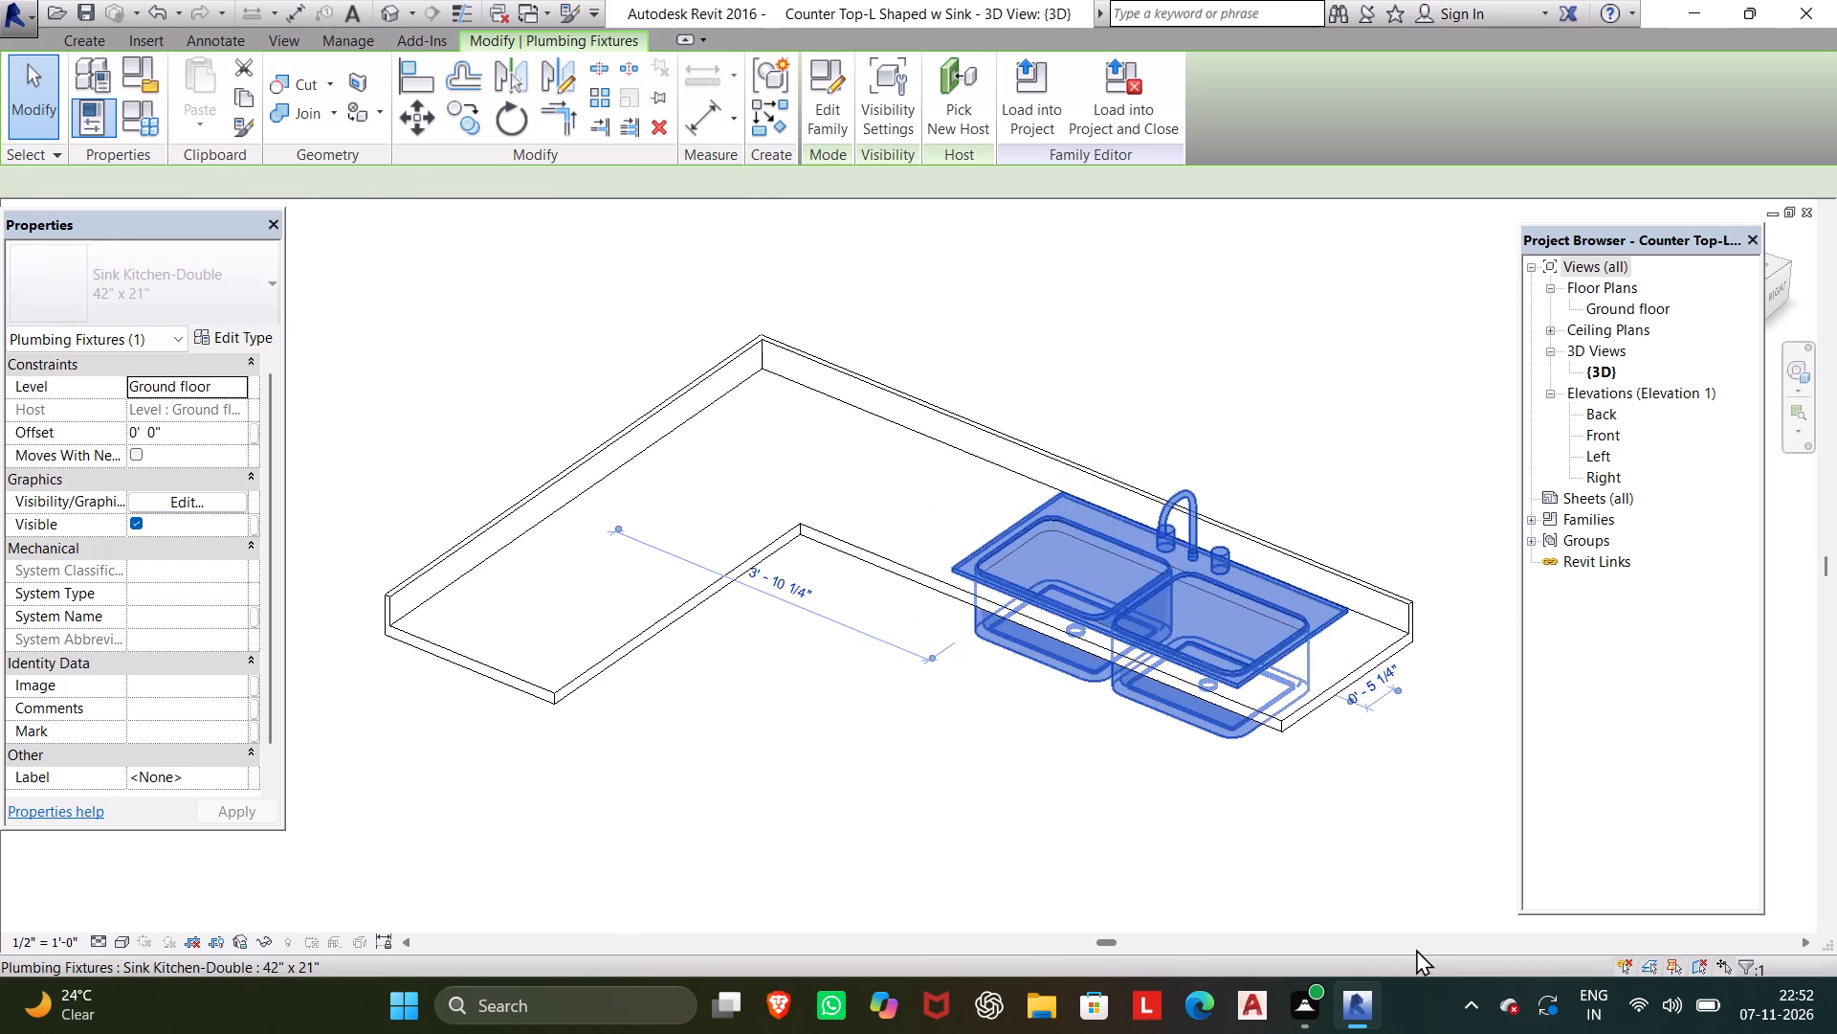
{"action": "key", "text": "Right"}
{"action": "key", "text": "Right"}
{"action": "key", "text": "Right"}
{"action": "key", "text": "Right"}
{"action": "key", "text": "Right"}
{"action": "key", "text": "Right"}
{"action": "key", "text": "Right"}
{"action": "key", "text": "Right"}
{"action": "key", "text": "Right"}
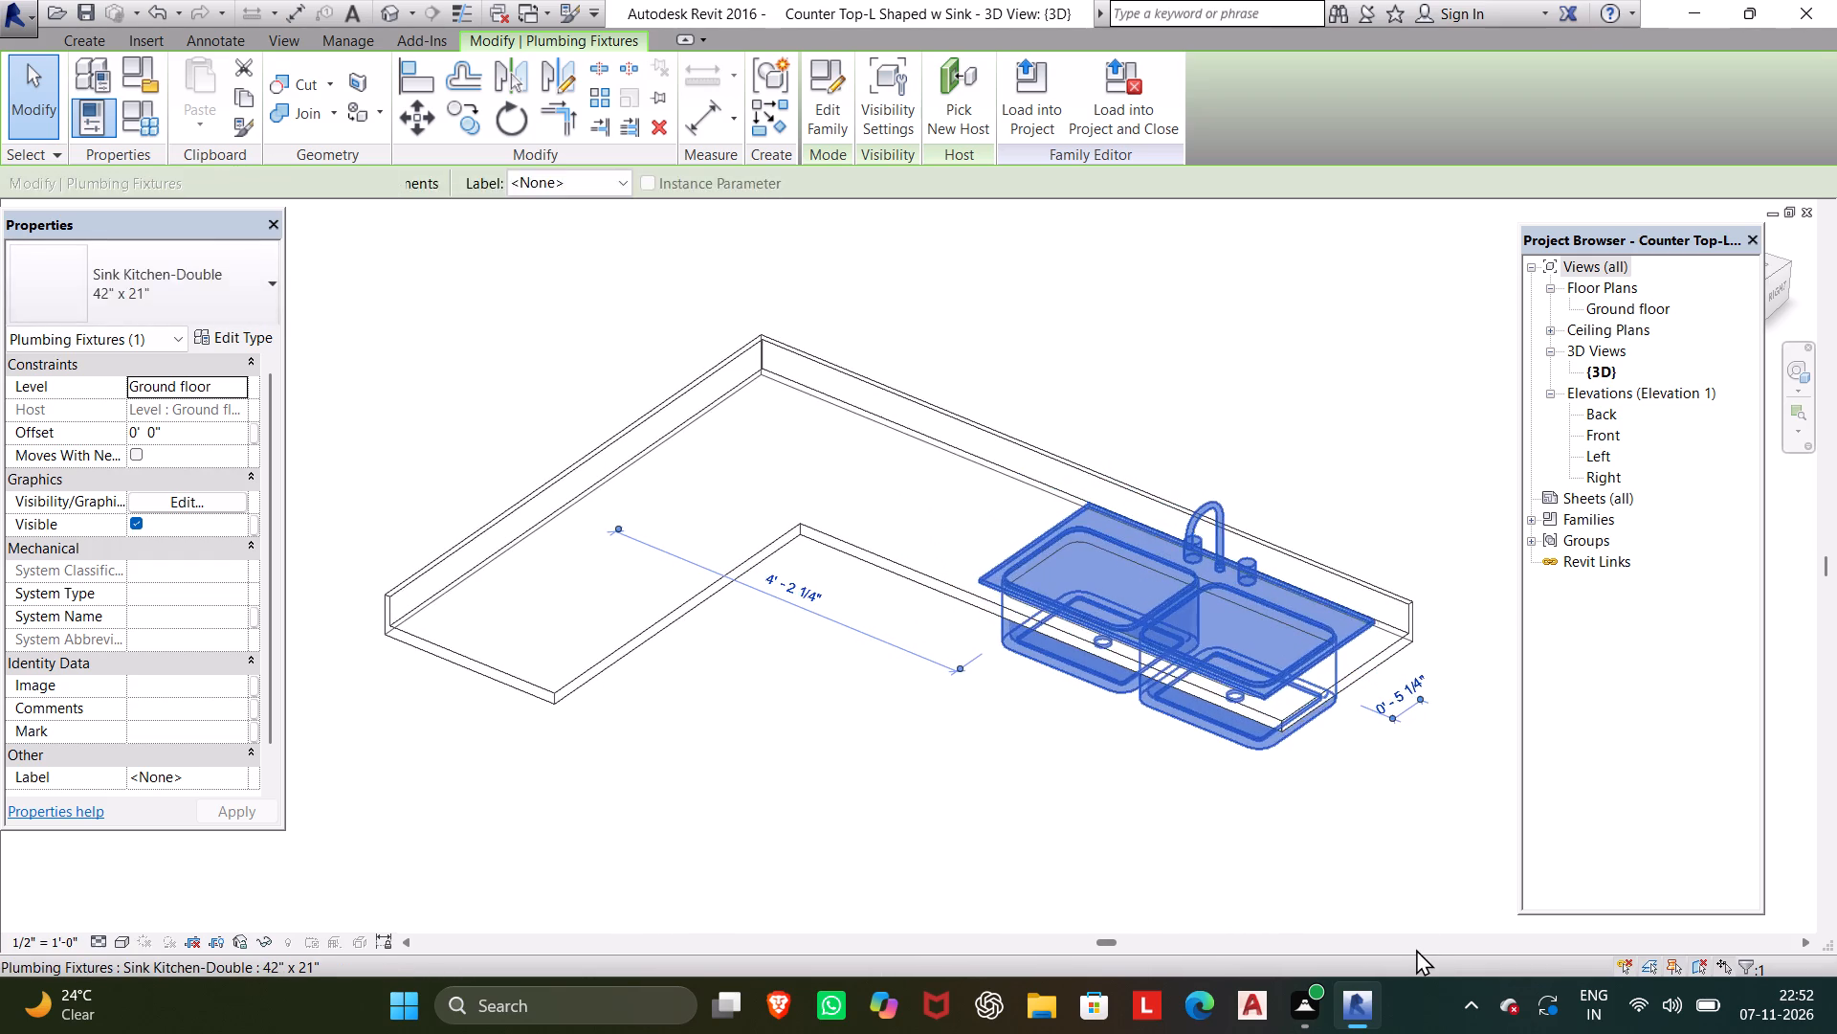
{"action": "key", "text": "Left"}
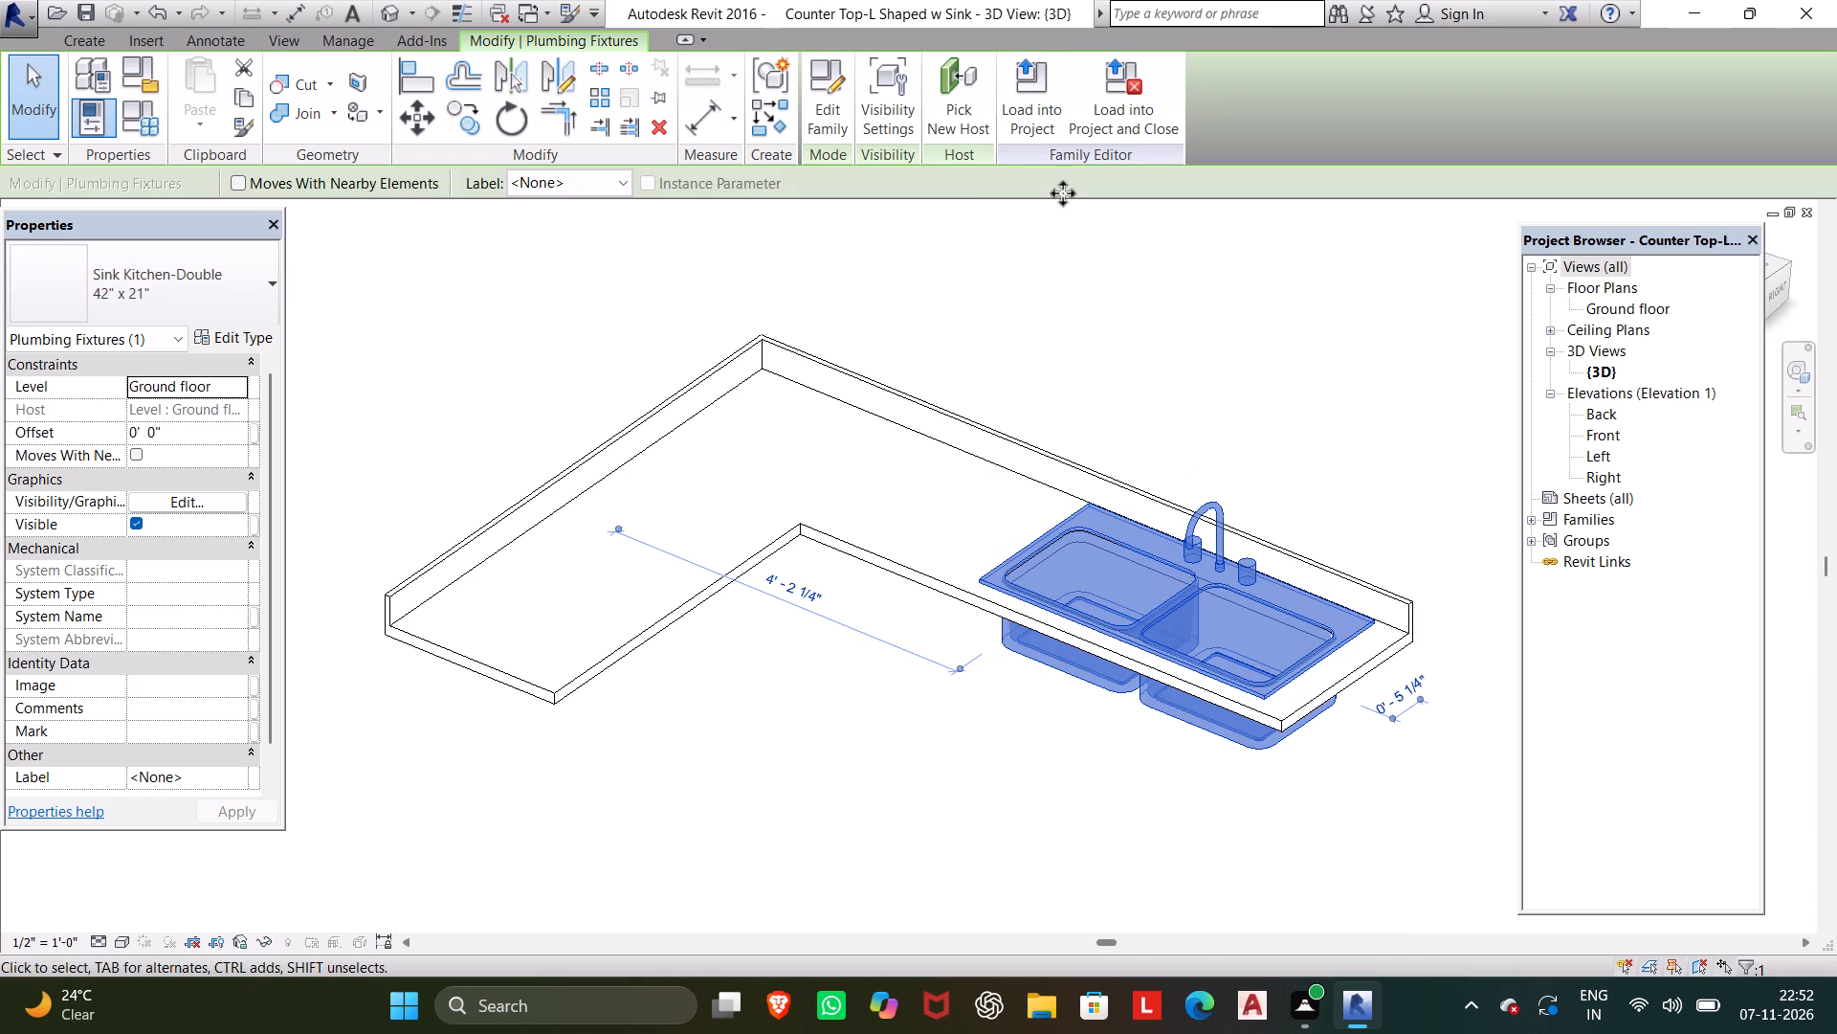
Load the edited countertop family into nov 7.rvt, overwriting the existing version.
{"action": "left_click", "coordinate": [1062, 118]}
{"action": "left_click", "coordinate": [867, 685]}
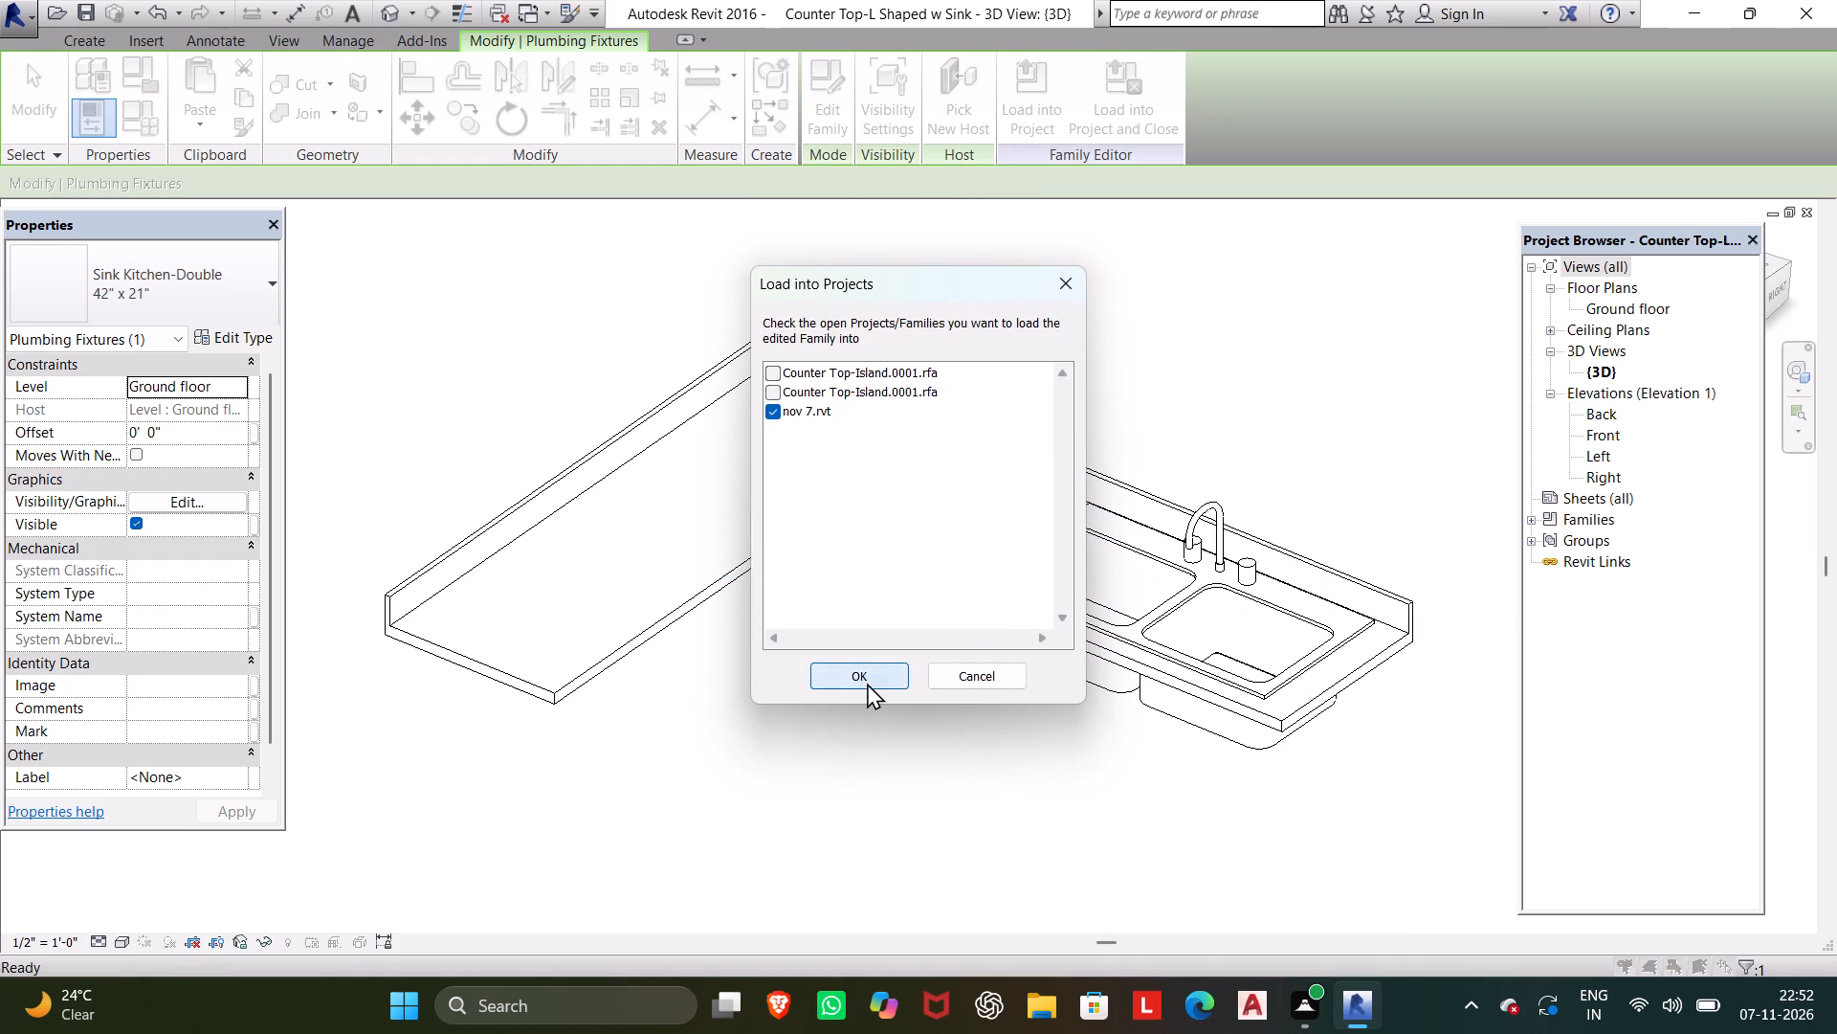
{"action": "left_click", "coordinate": [885, 437]}
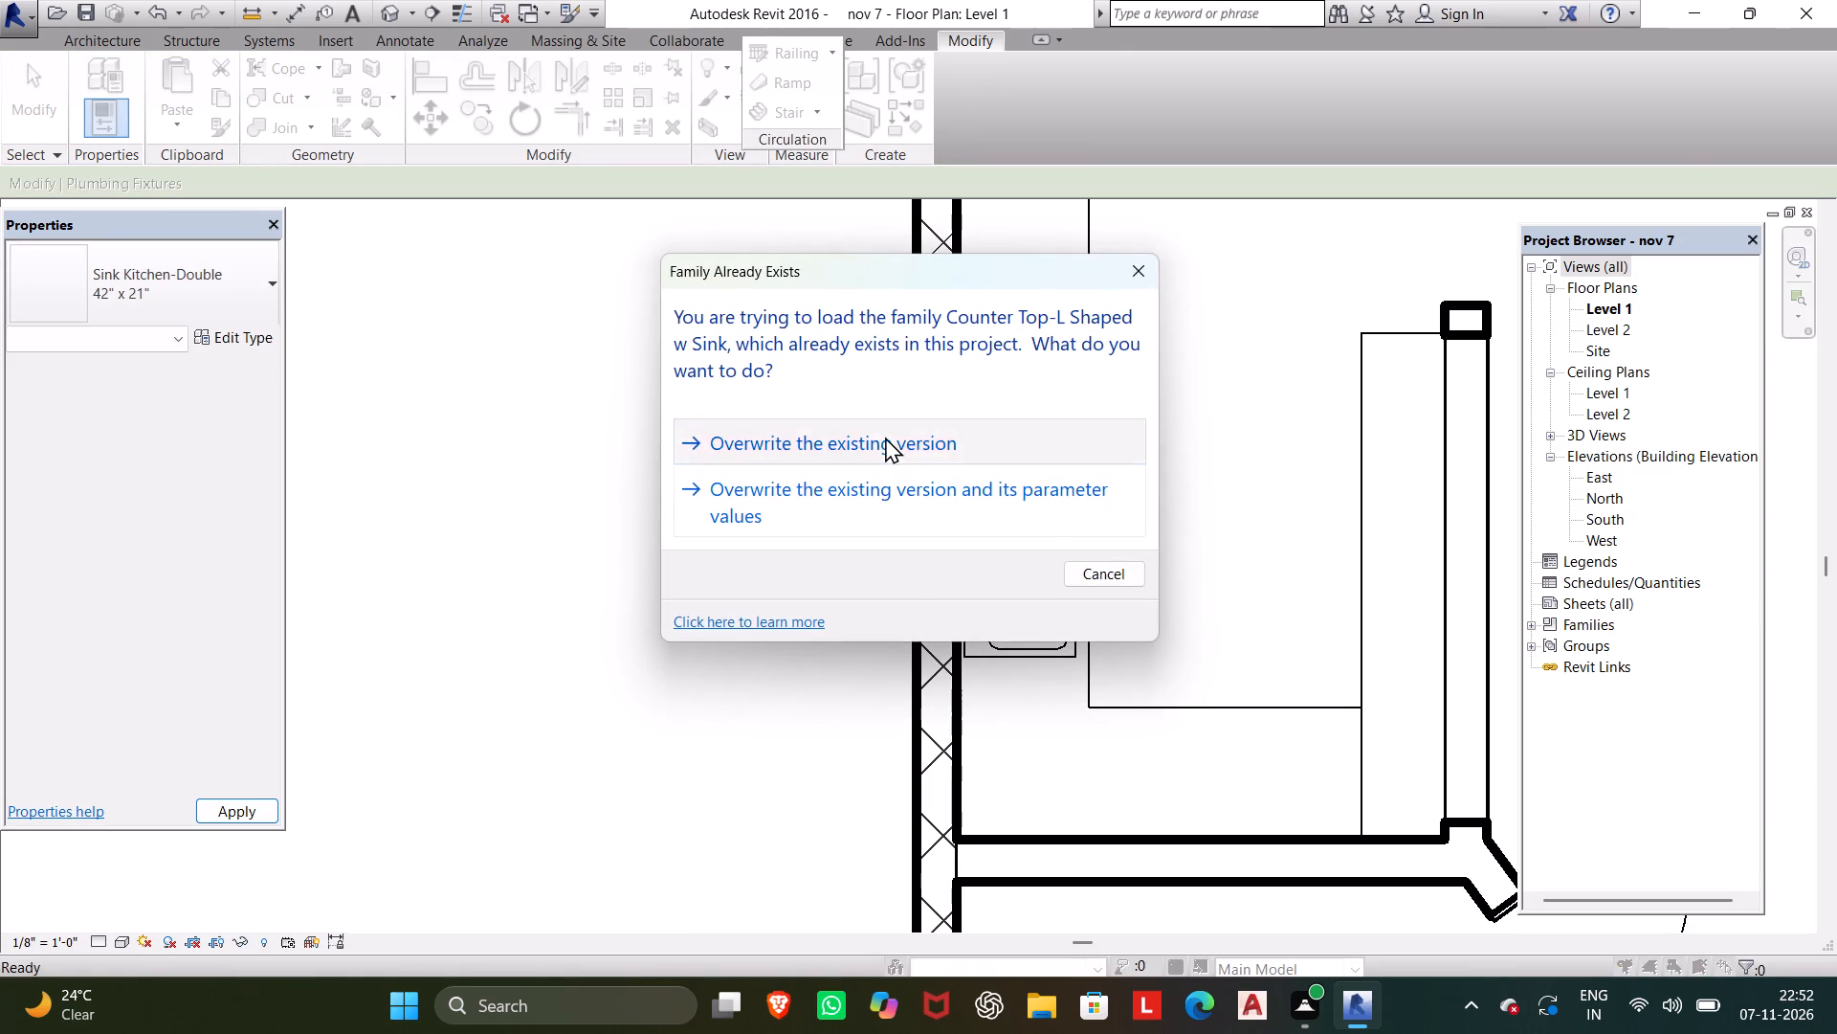
Examine the L-shaped countertop's sink in the Level 1 floor plan and return to its family.
{"action": "scroll", "coordinate": [1009, 491], "scroll_direction": "down", "scroll_amount": 4}
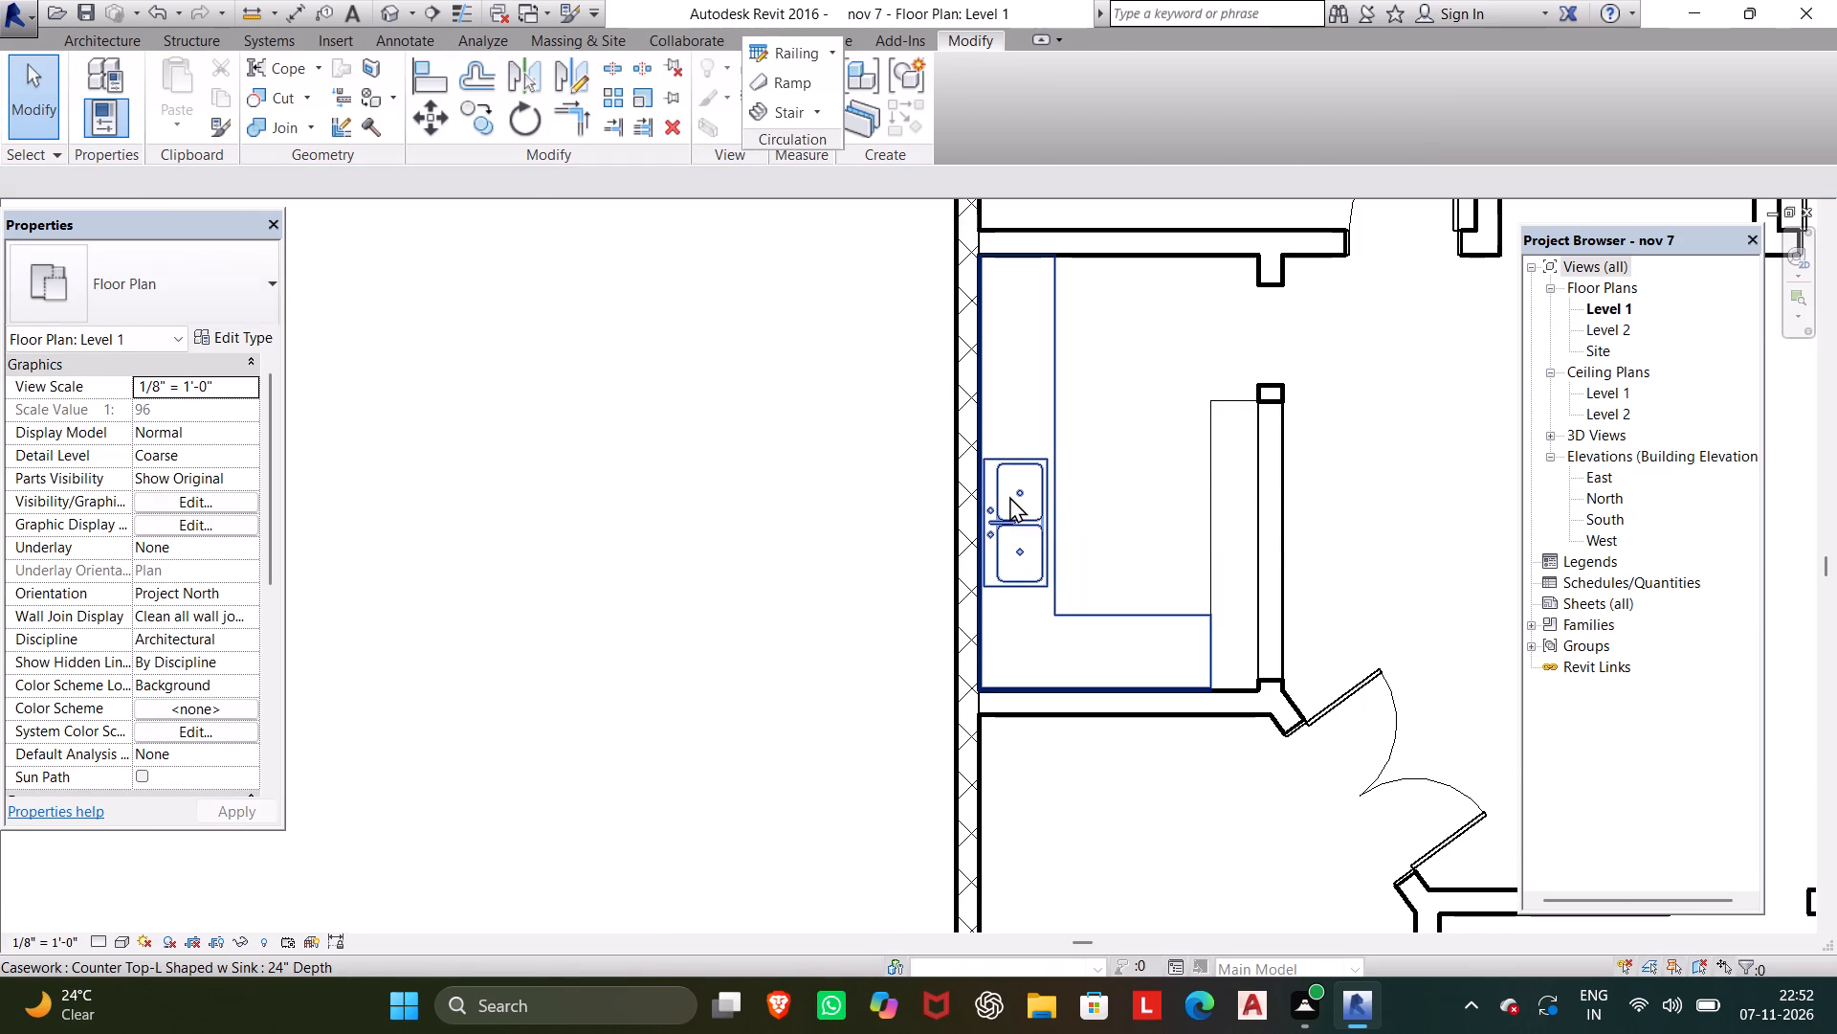
{"action": "left_click", "coordinate": [1009, 490]}
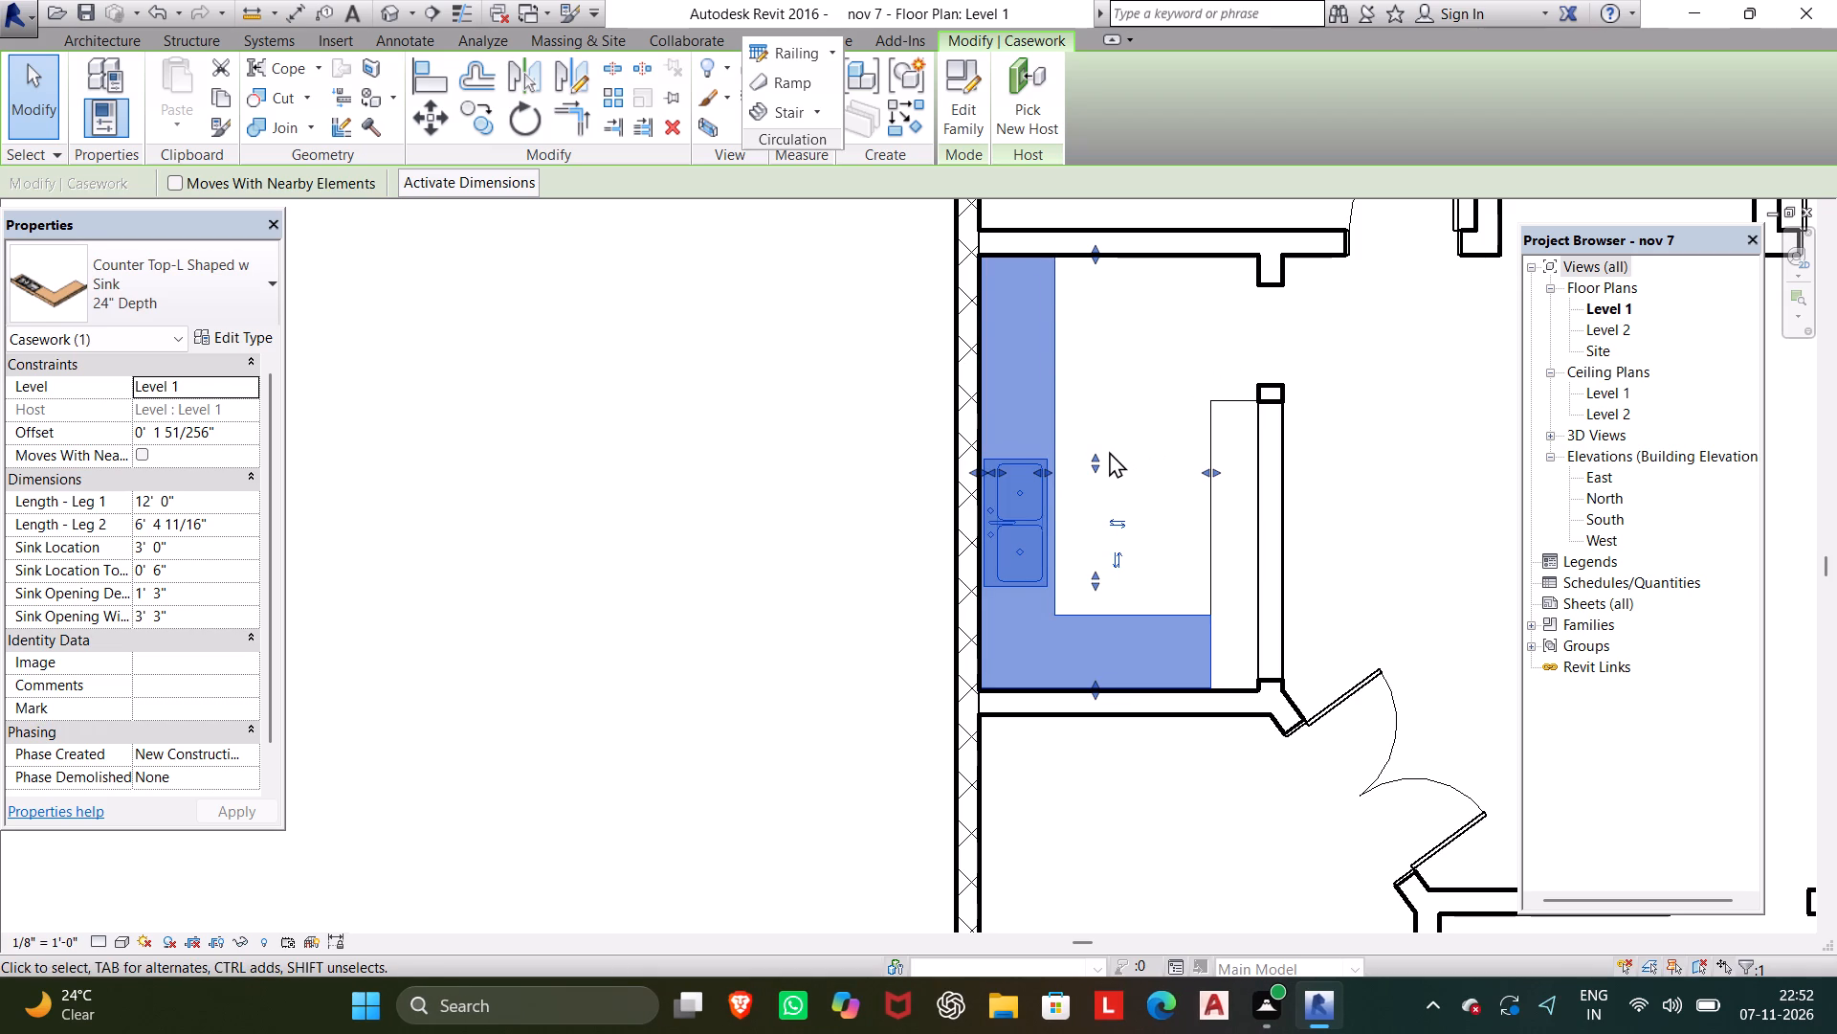
{"action": "scroll", "coordinate": [1077, 470], "scroll_direction": "up", "scroll_amount": 11}
{"action": "scroll", "coordinate": [1077, 470], "scroll_direction": "down", "scroll_amount": 7}
{"action": "left_click", "coordinate": [966, 125]}
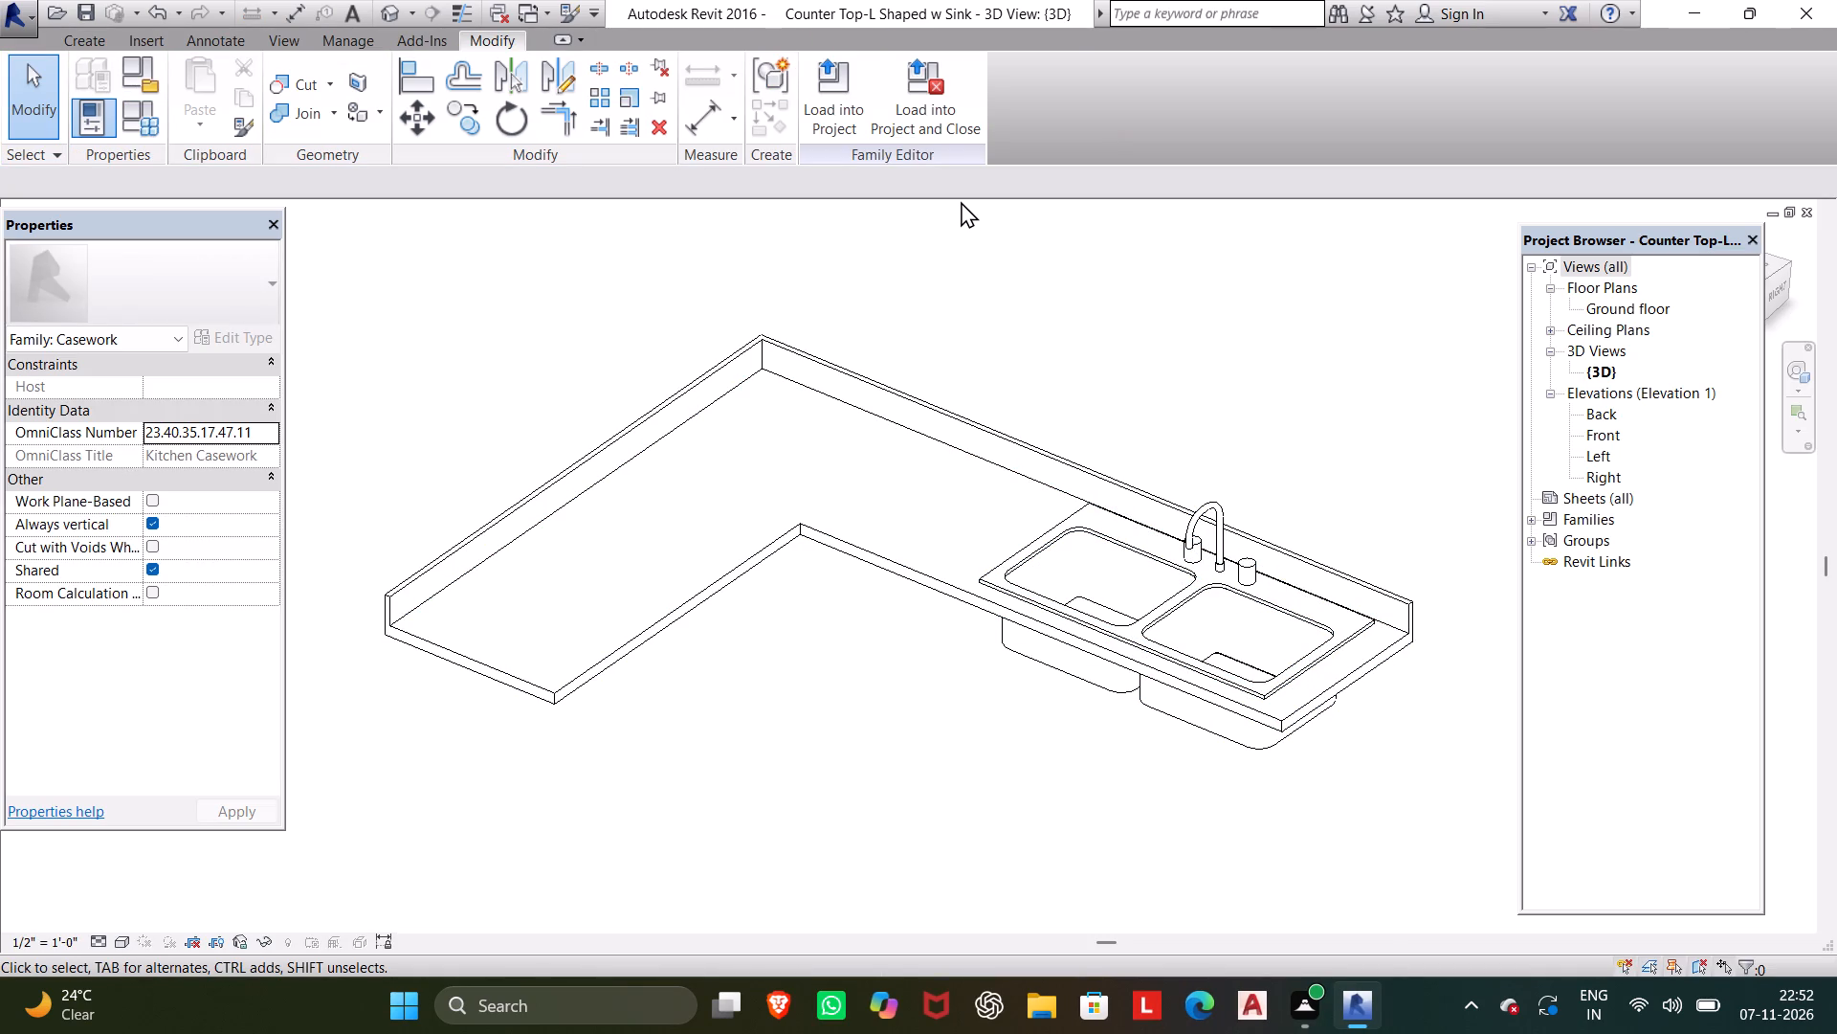
Load the countertop family into nov 7.rvt and close it, saving over the existing Counter Top-L Shaped w Sink.rfa.
{"action": "left_click", "coordinate": [942, 133]}
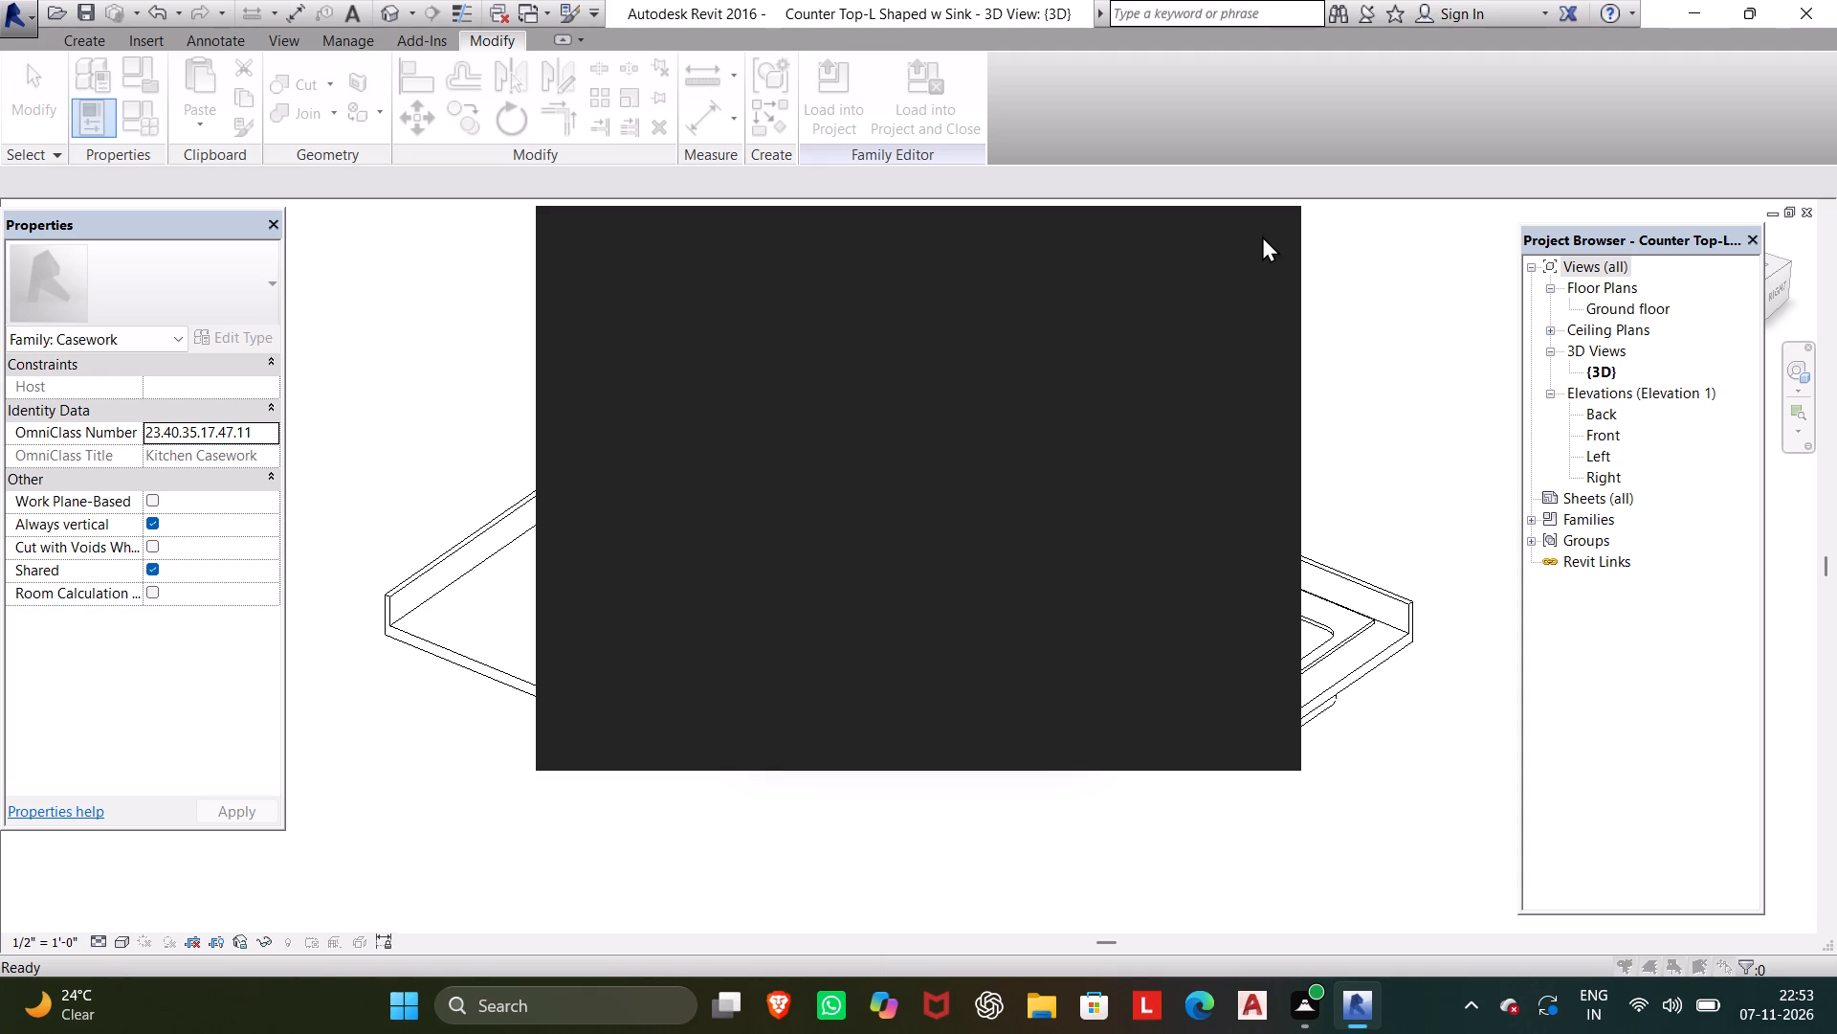
{"action": "scroll", "coordinate": [1379, 442], "scroll_direction": "down", "scroll_amount": 3}
{"action": "left_click", "coordinate": [1252, 236]}
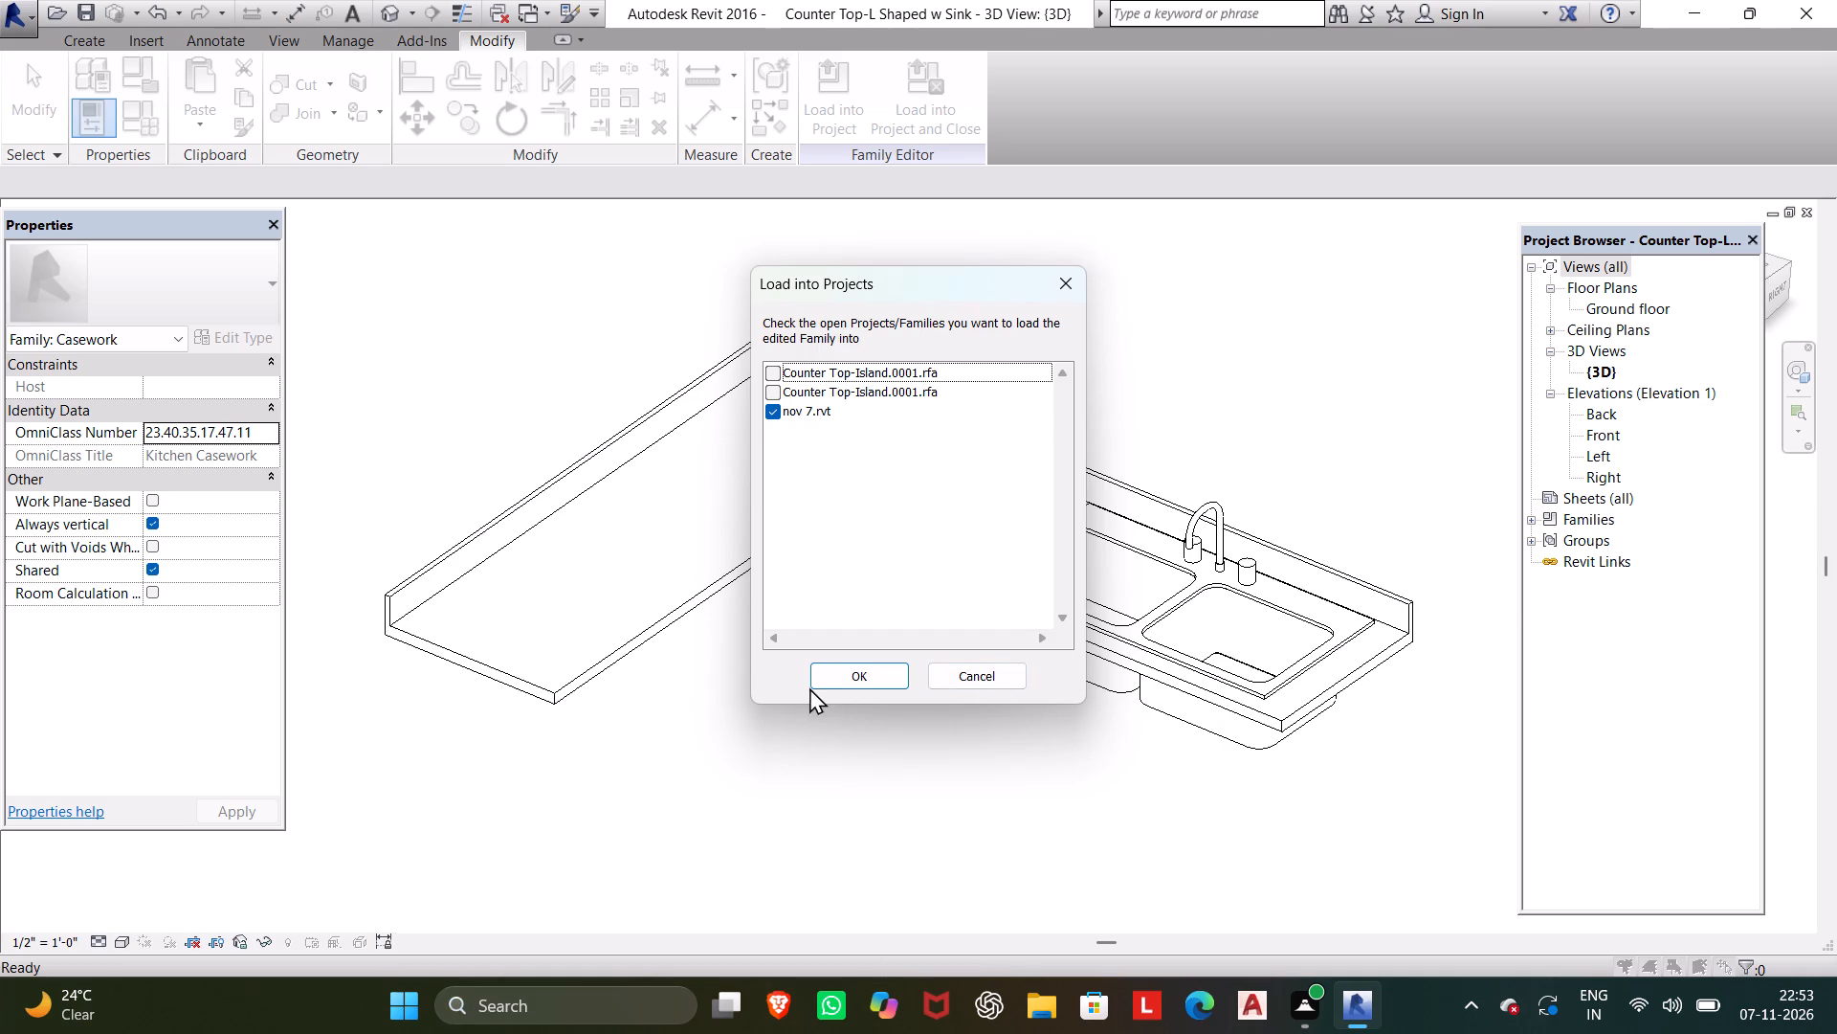
{"action": "left_click", "coordinate": [836, 676]}
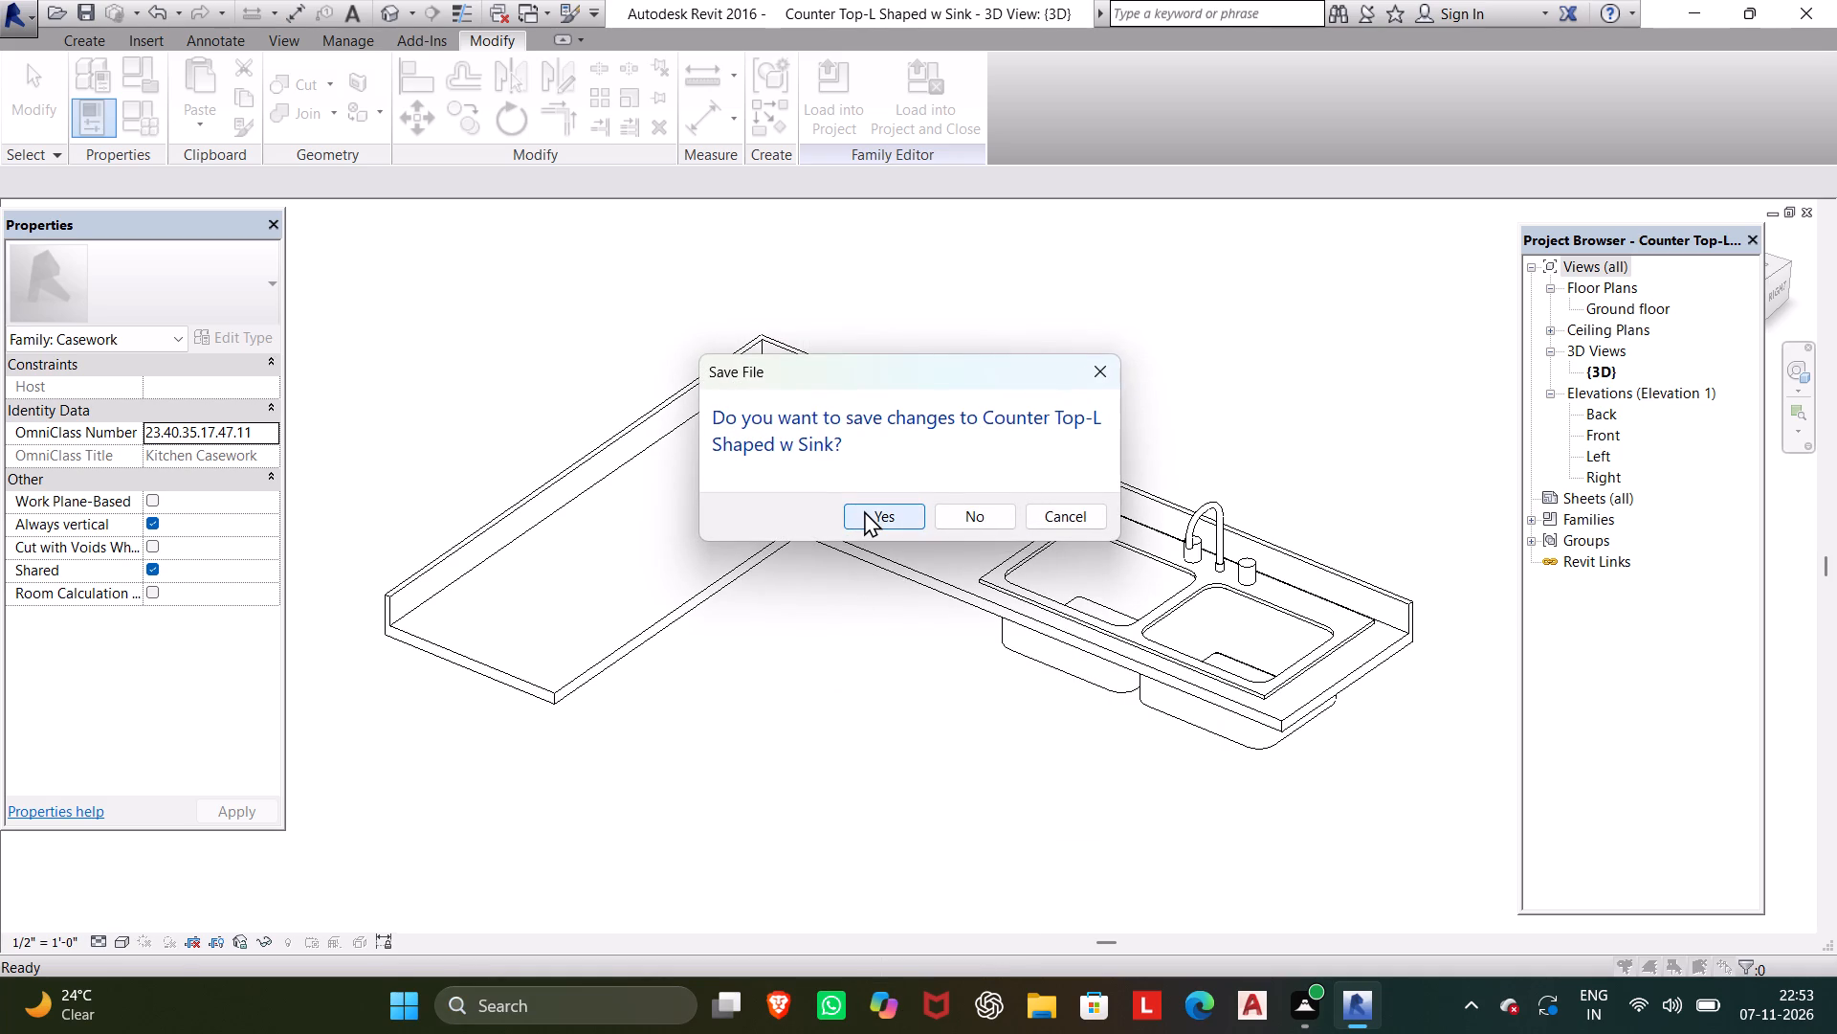
{"action": "left_click", "coordinate": [864, 510]}
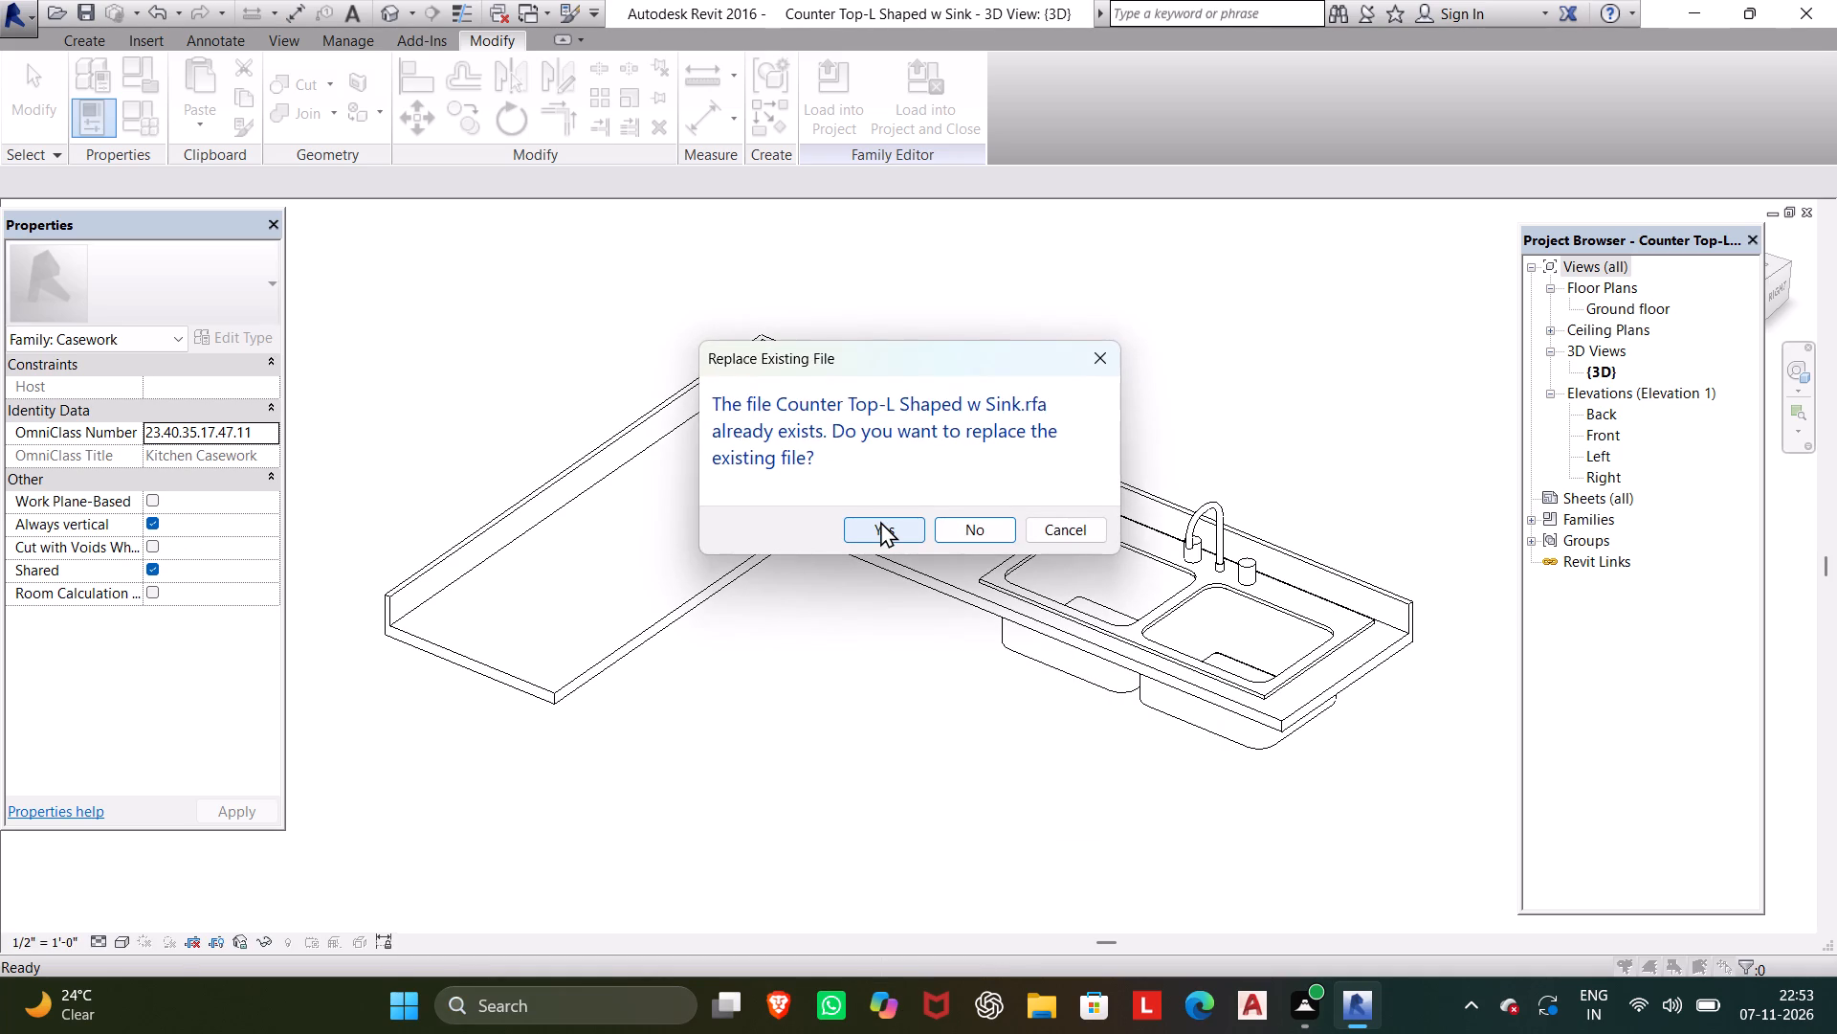
{"action": "left_click", "coordinate": [880, 521]}
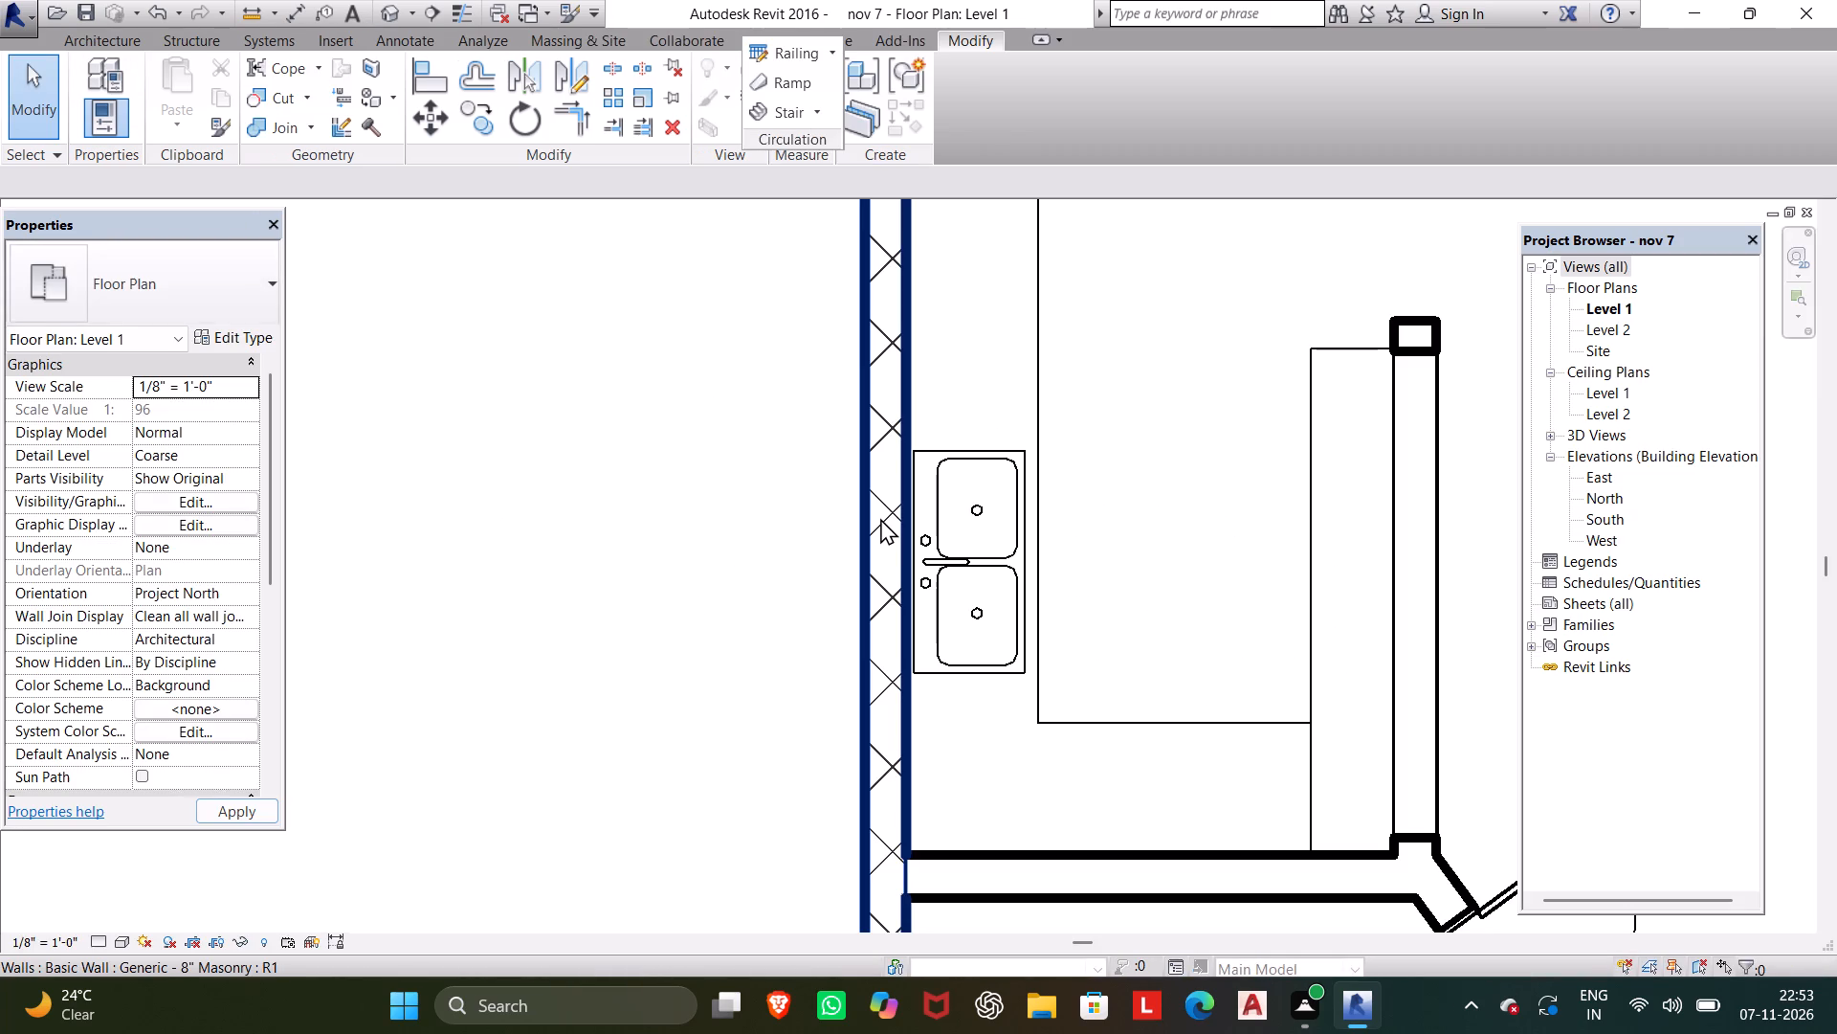
Reopen the L-shaped sink countertop's family for editing from the Level 1 floor plan.
{"action": "scroll", "coordinate": [880, 518], "scroll_direction": "down", "scroll_amount": 3}
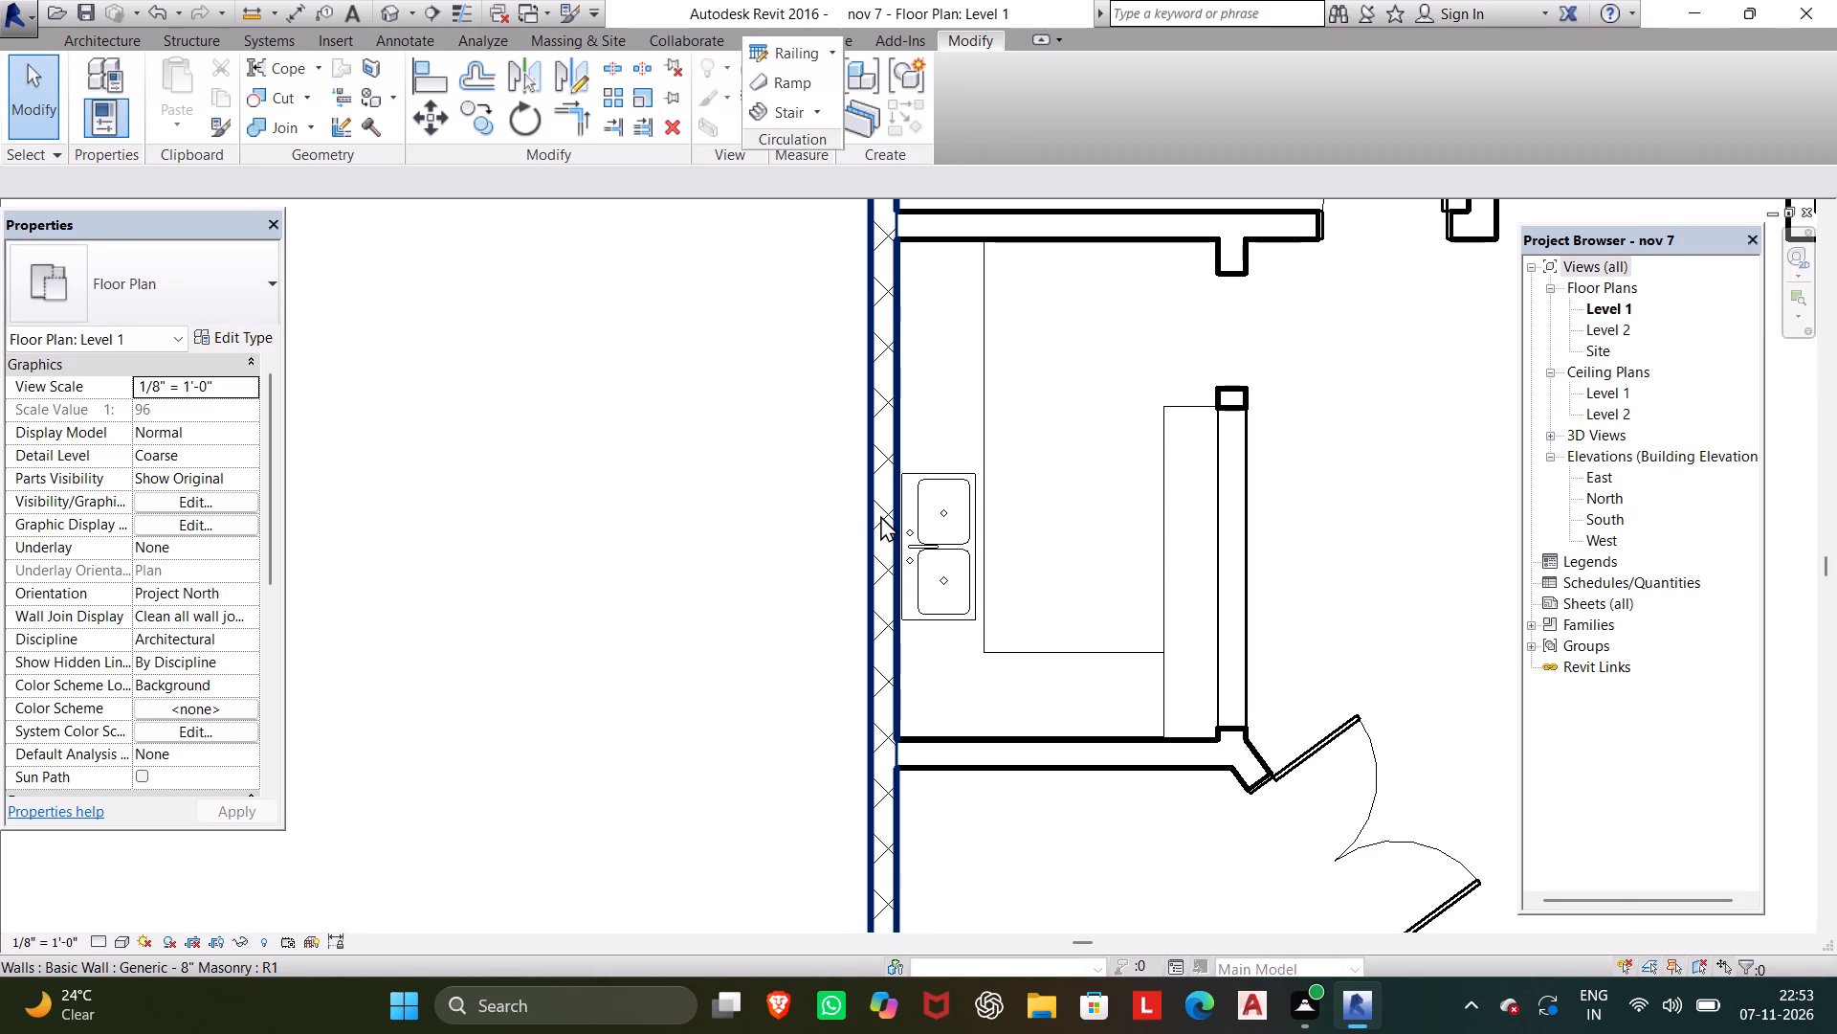
{"action": "left_click", "coordinate": [921, 479]}
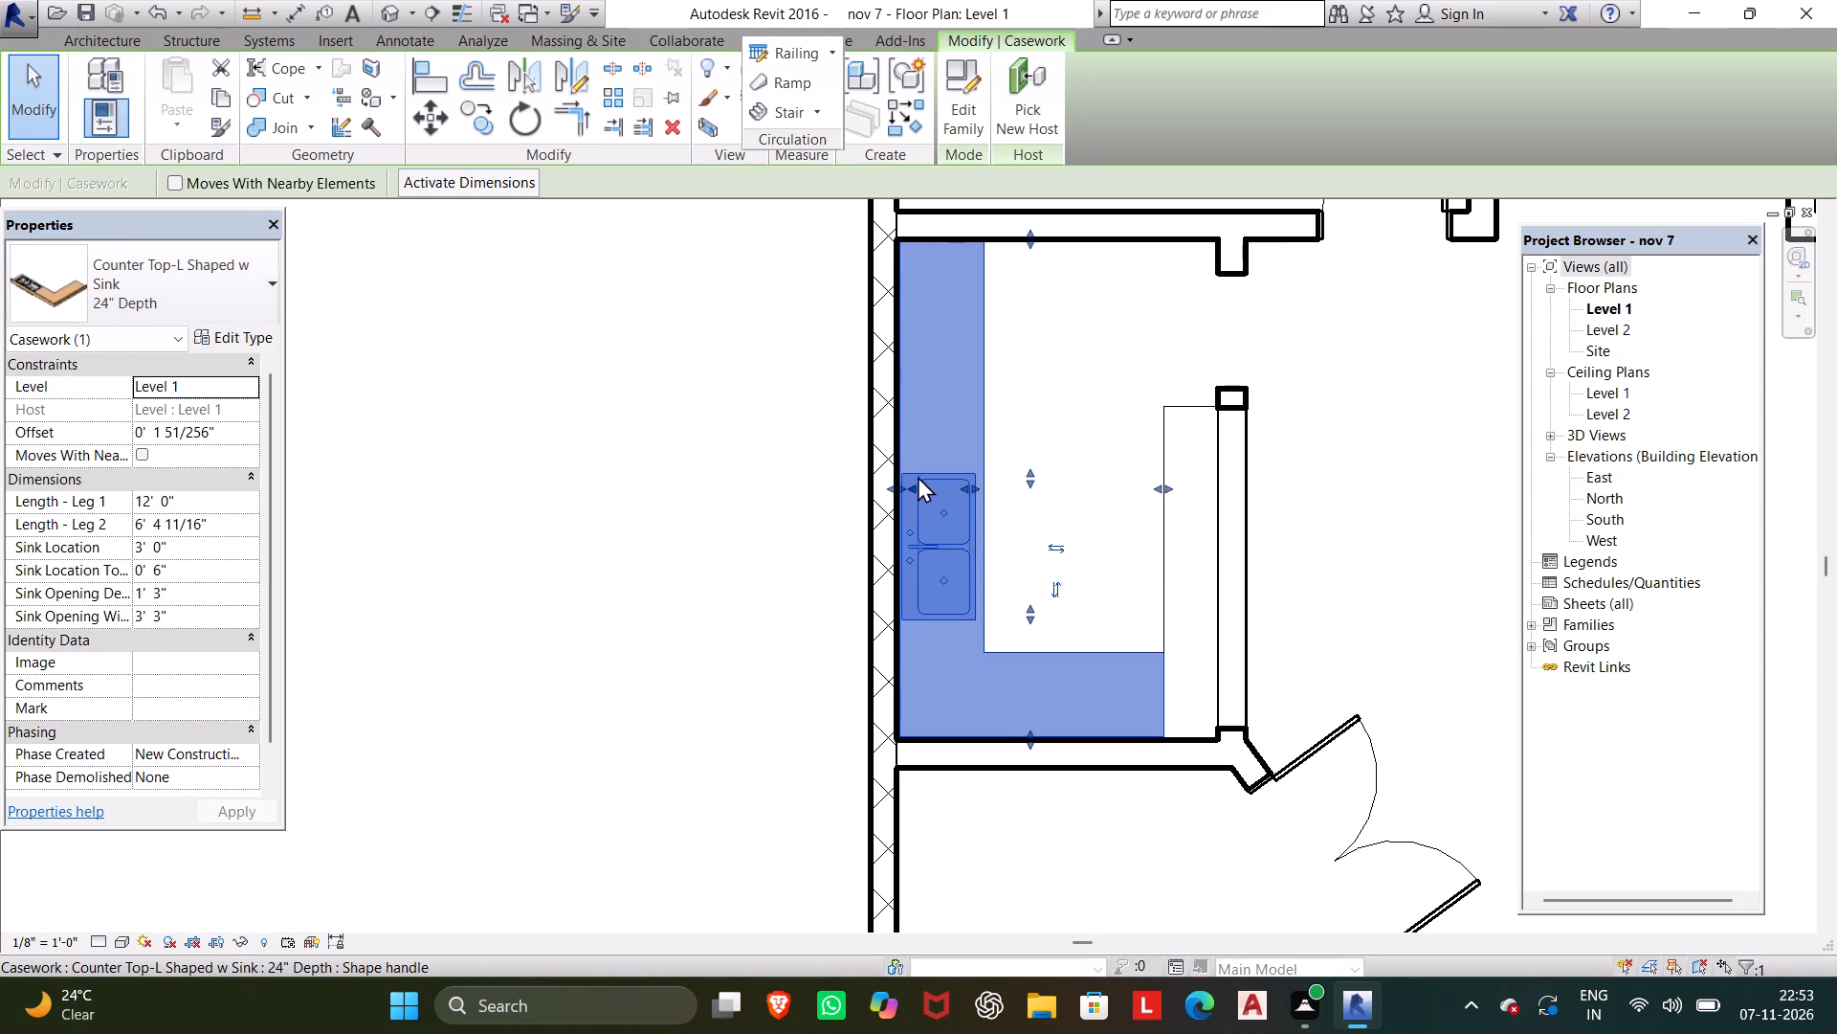
{"action": "left_click", "coordinate": [1027, 126]}
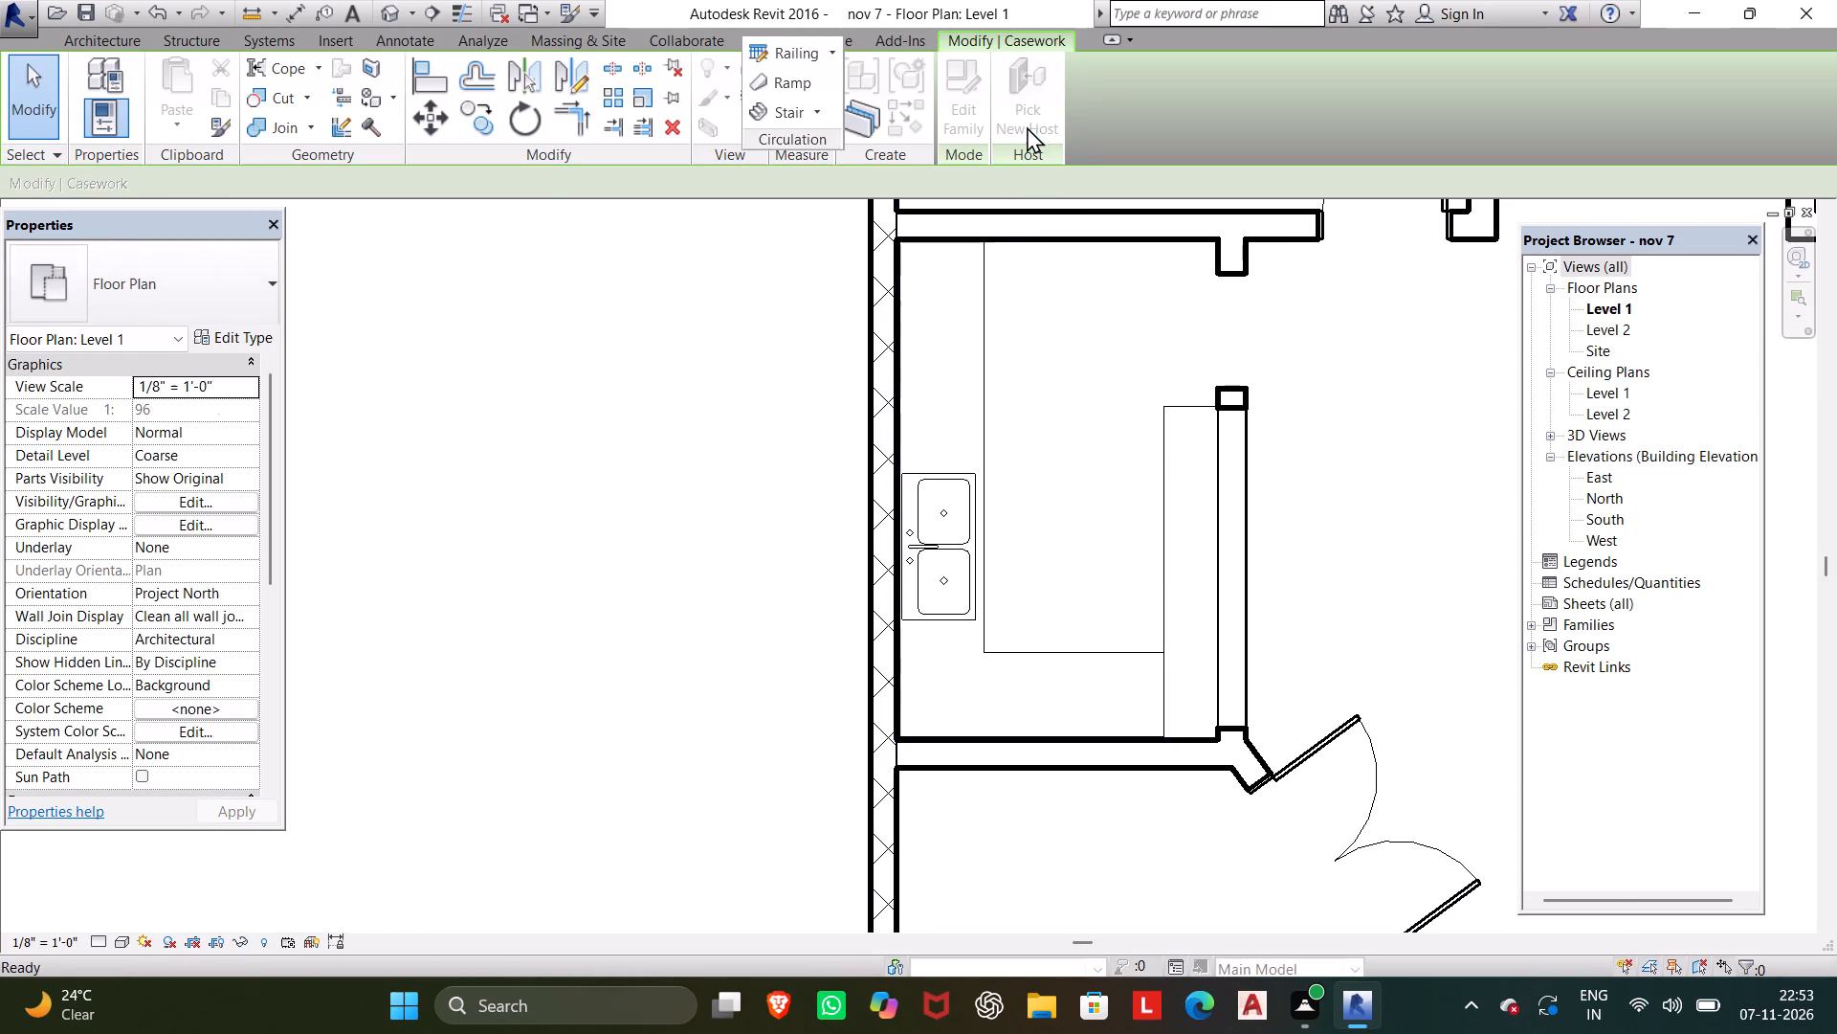
{"action": "left_click_drag", "start_coordinate": [958, 474], "coordinate": [964, 439]}
{"action": "left_click", "coordinate": [1005, 112]}
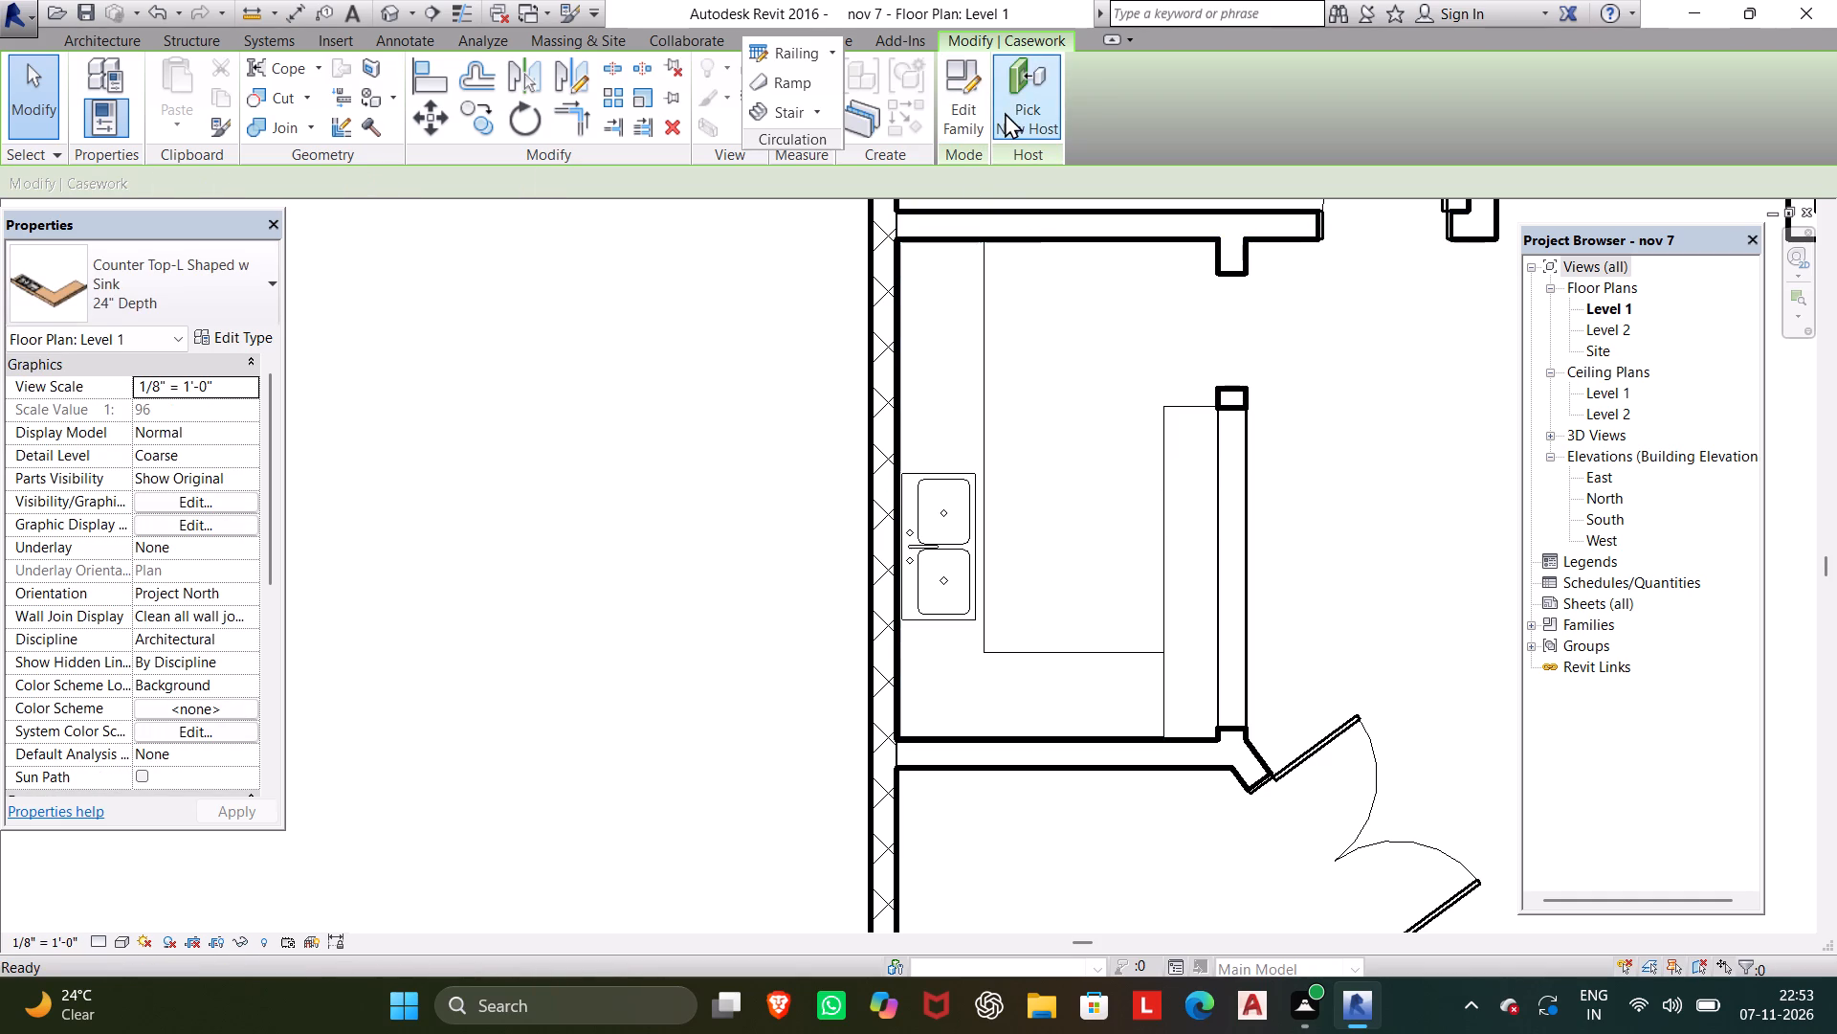
{"action": "left_click", "coordinate": [968, 471]}
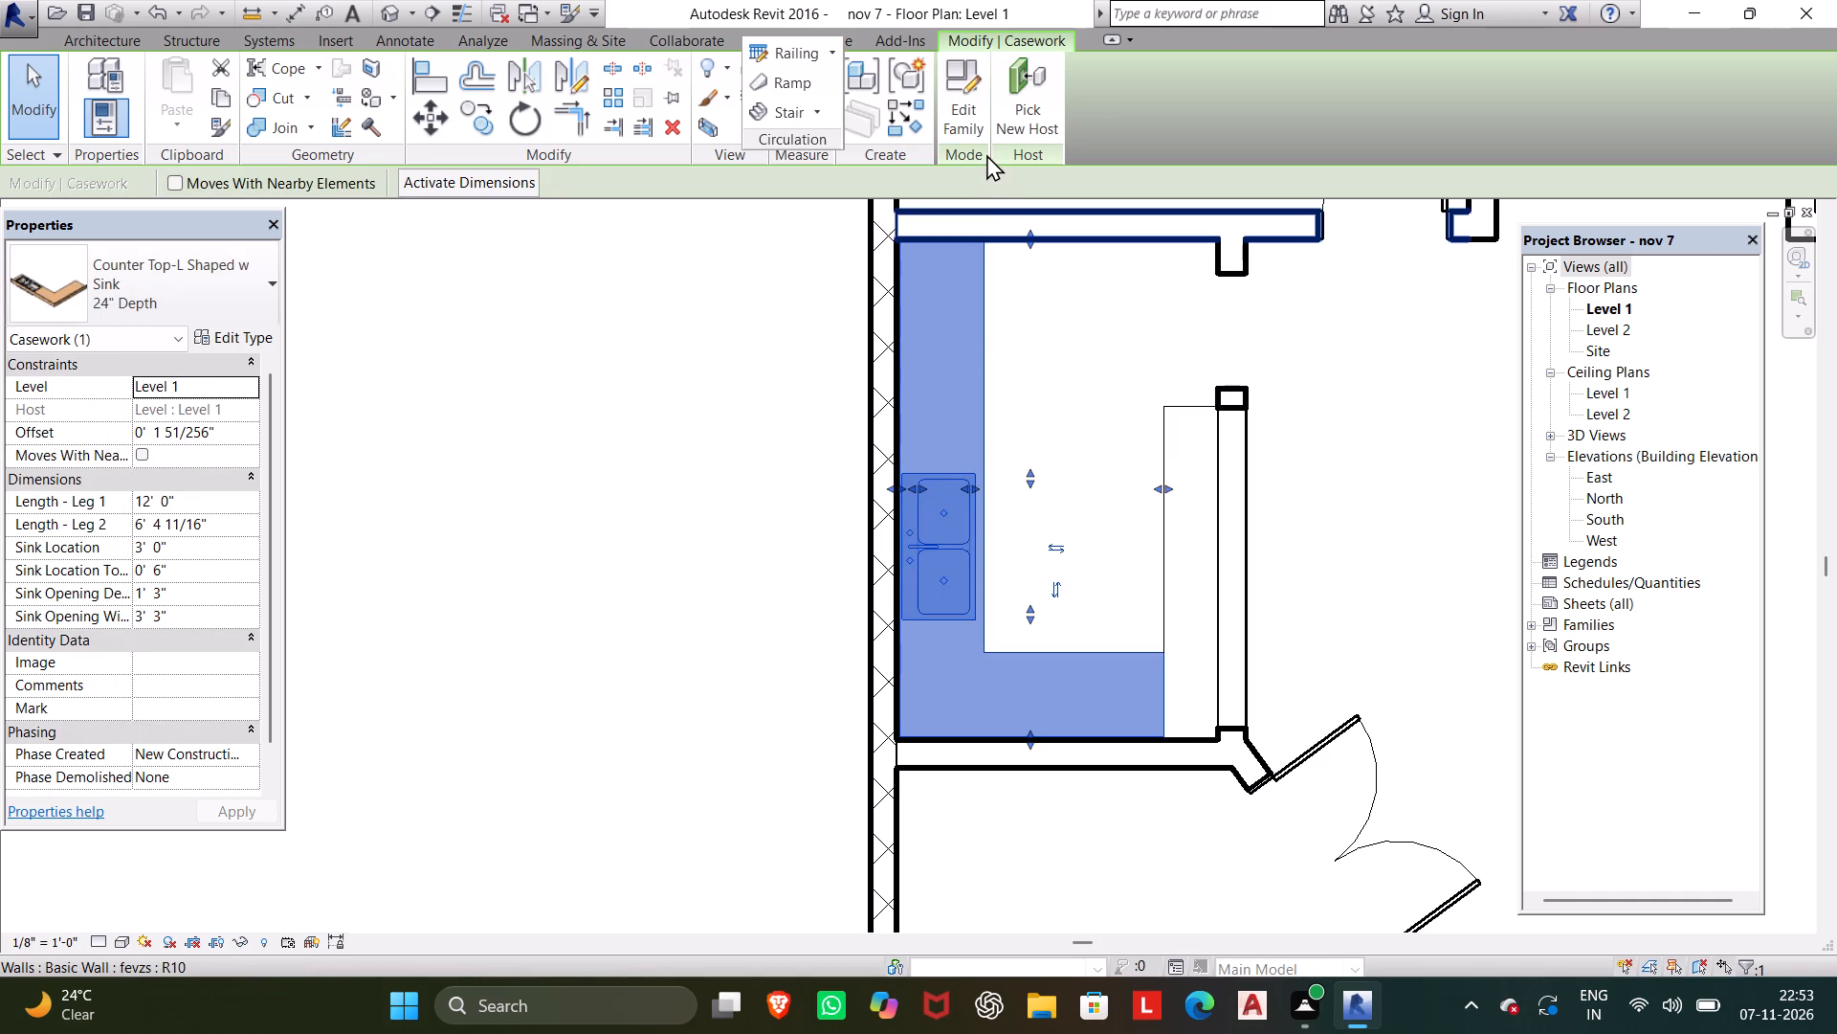
{"action": "left_click", "coordinate": [950, 116]}
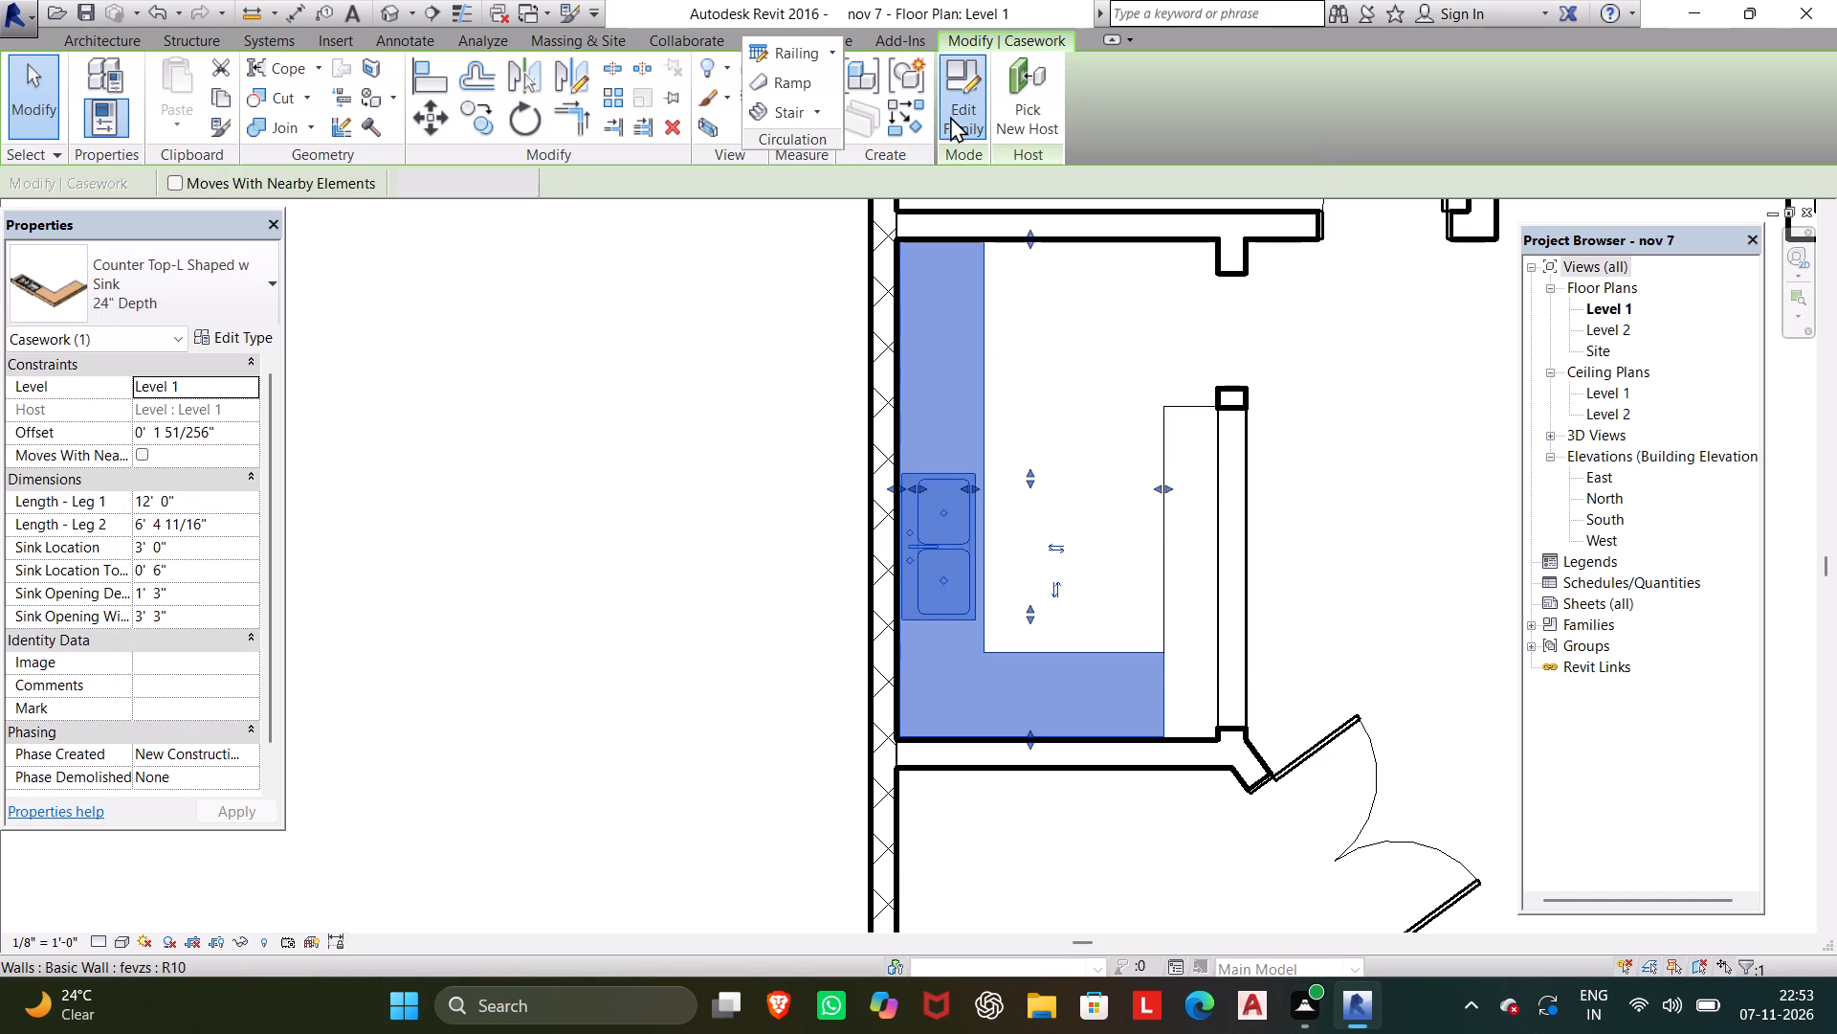
Nudge the double kitchen sink along its leg towards the countertop's open end to about 4' 5 1/4".
{"action": "left_click", "coordinate": [1001, 449]}
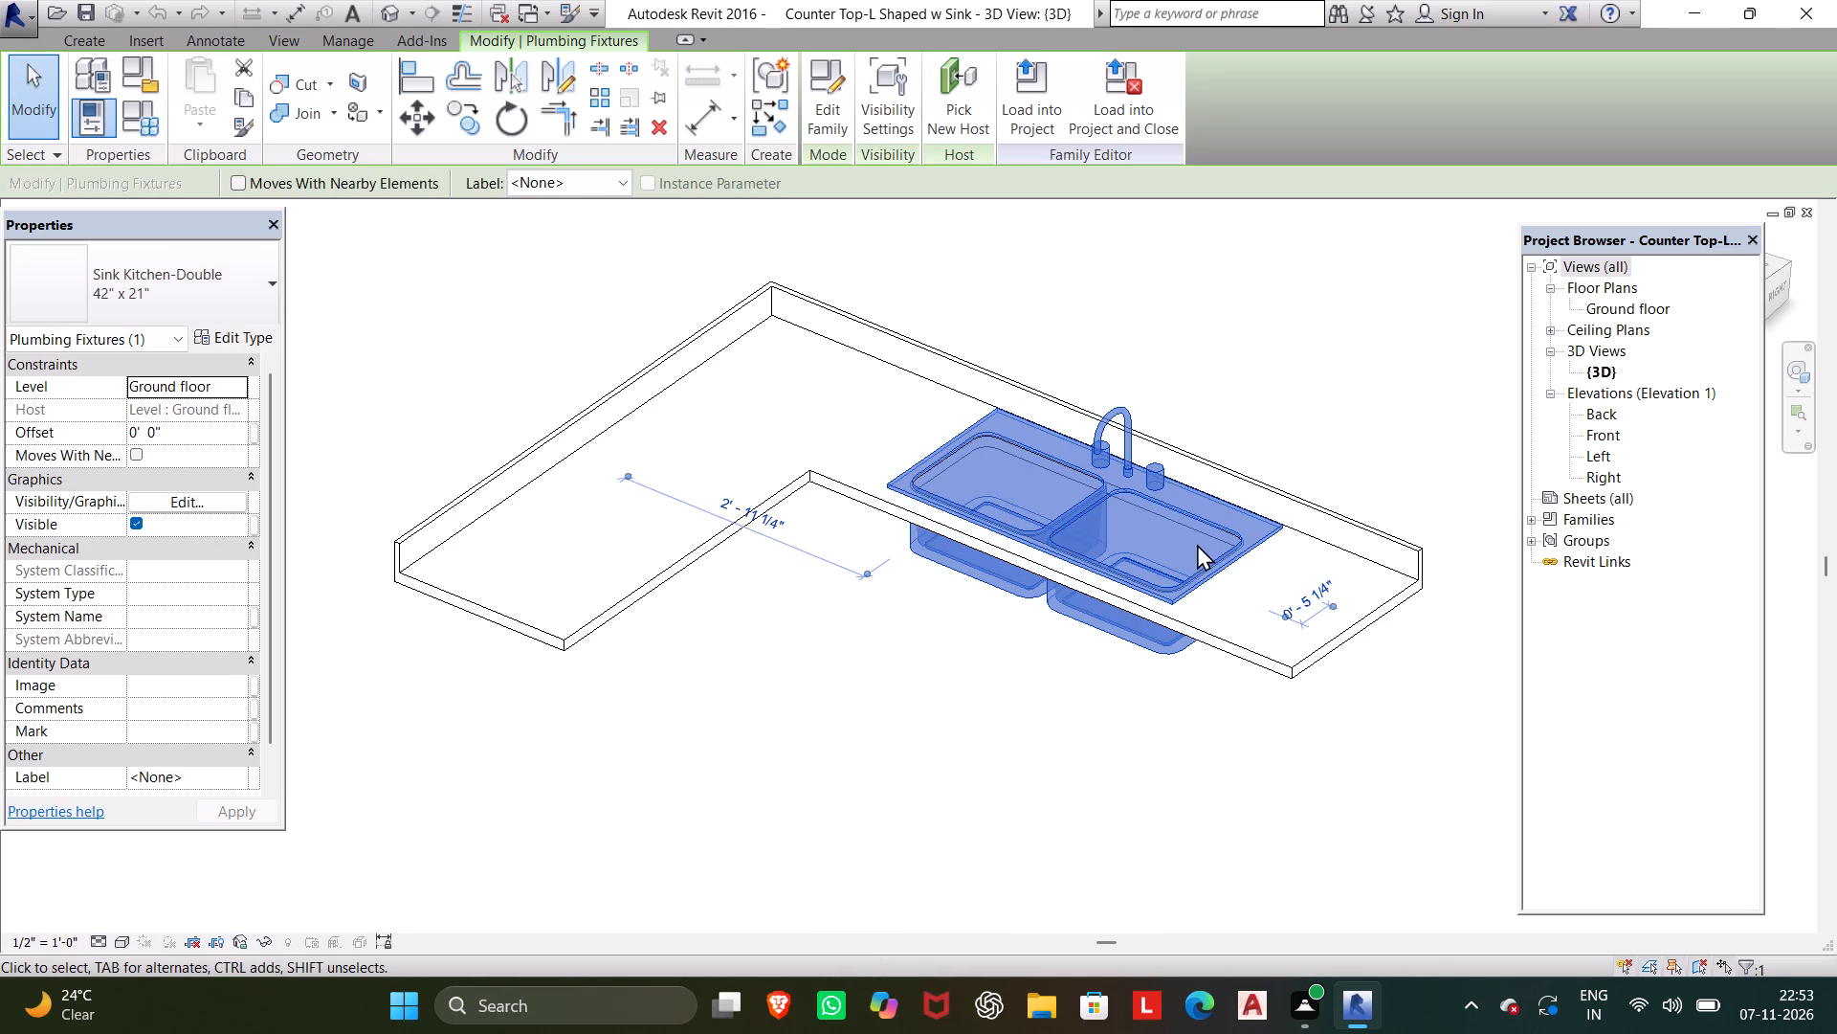
{"action": "scroll", "coordinate": [1193, 544], "scroll_direction": "up", "scroll_amount": 4}
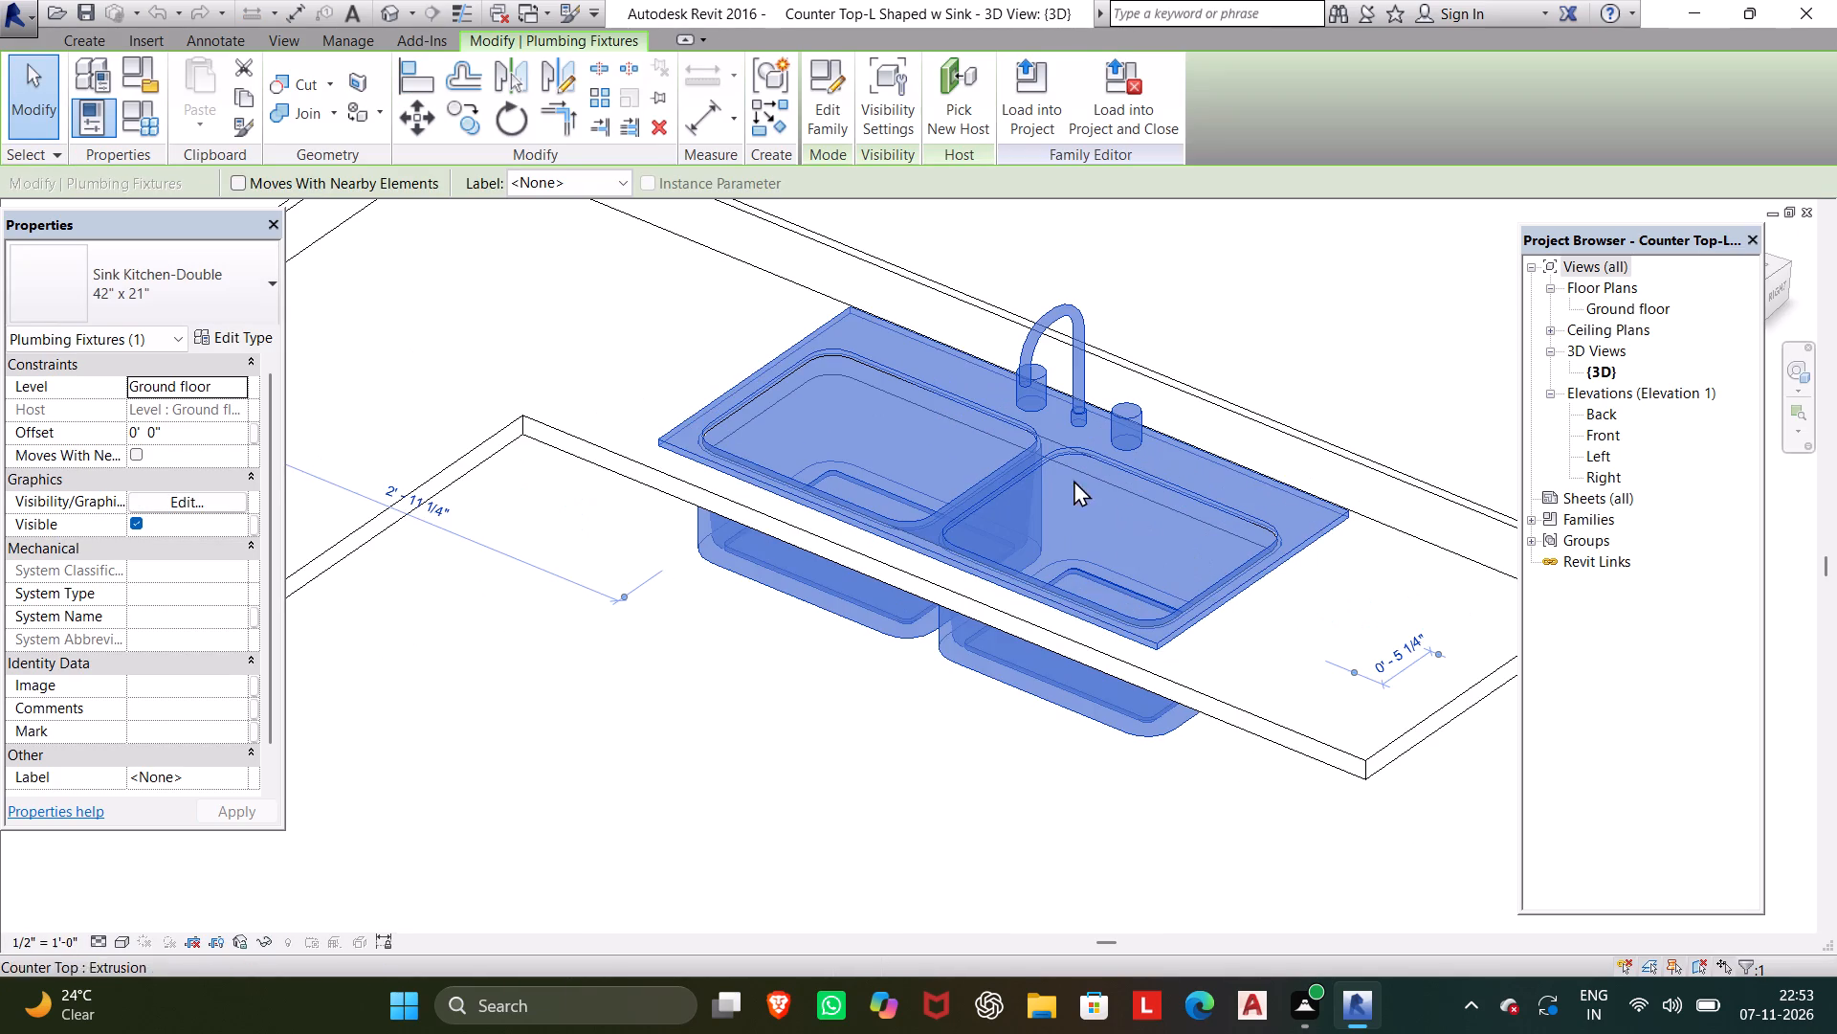
{"action": "left_click_drag", "start_coordinate": [1073, 480], "coordinate": [1179, 543]}
{"action": "left_click_drag", "start_coordinate": [1185, 536], "coordinate": [1188, 528]}
{"action": "left_click", "coordinate": [1194, 486]}
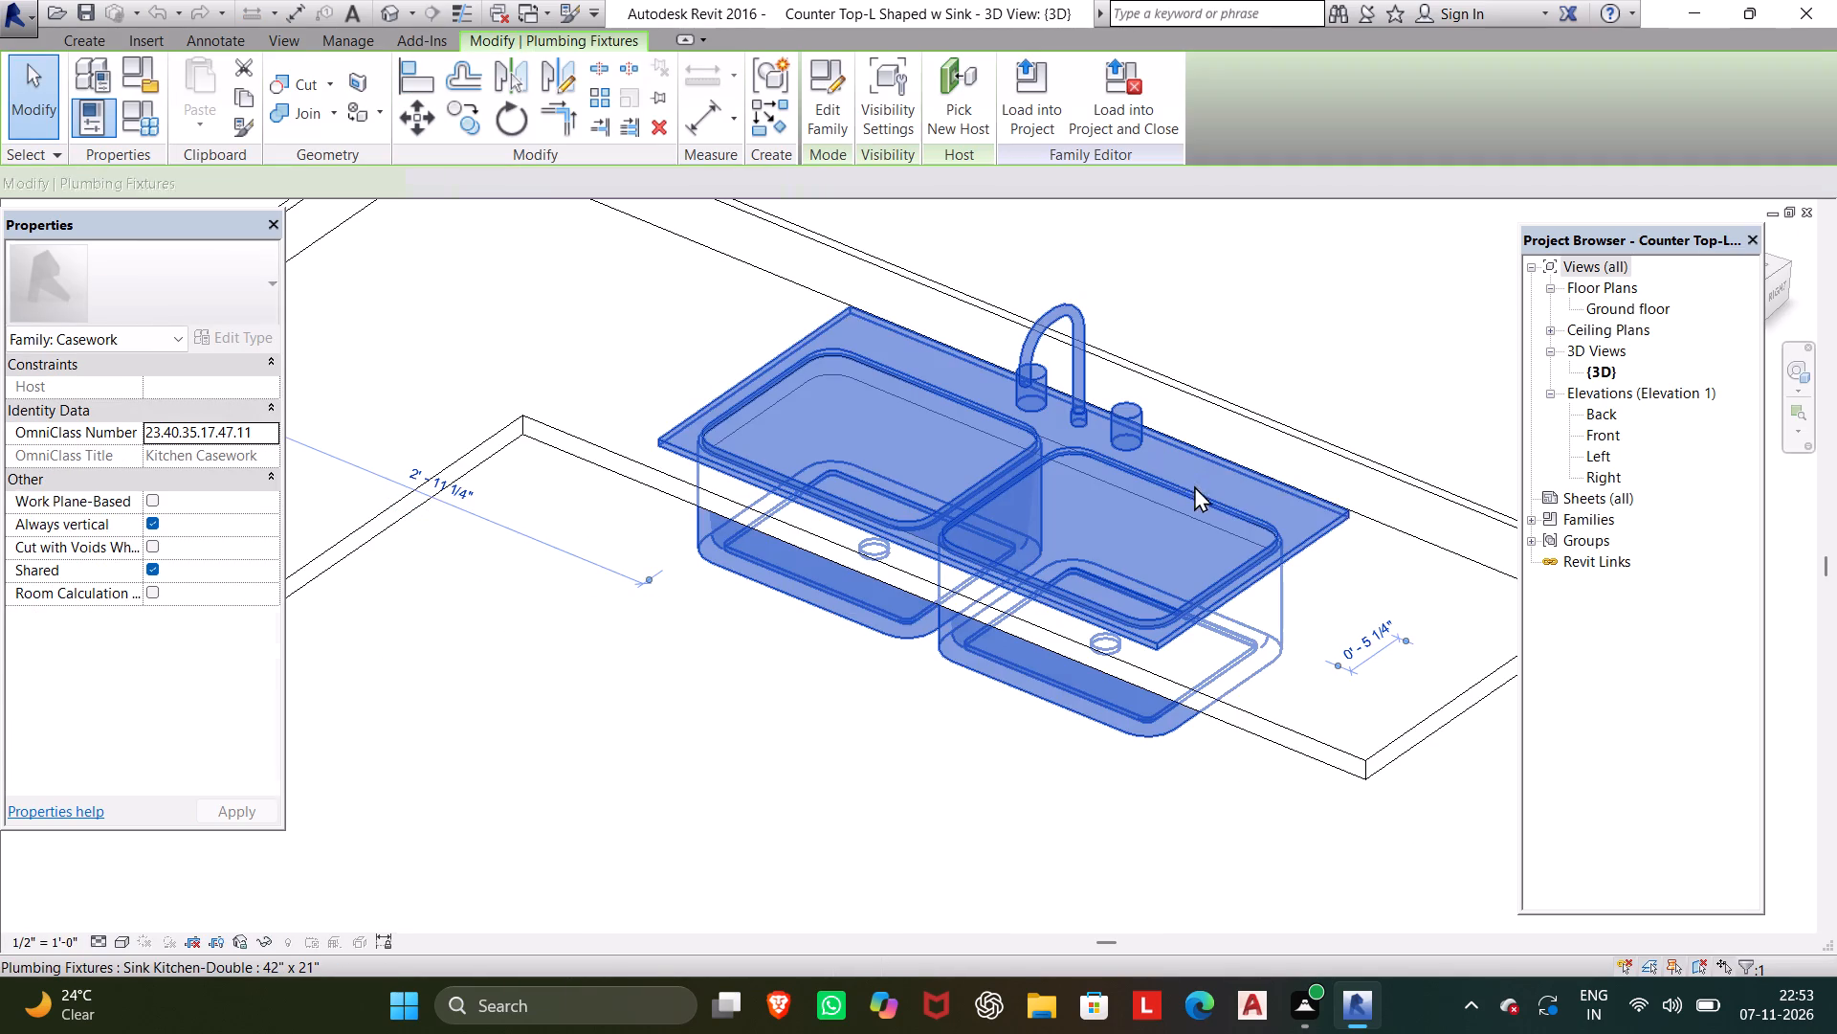
{"action": "key", "text": "Right"}
{"action": "key", "text": "Right"}
{"action": "key", "text": "Right"}
{"action": "key", "text": "Right"}
{"action": "key", "text": "Right"}
{"action": "key", "text": "Right"}
{"action": "key", "text": "Right"}
{"action": "key", "text": "Right"}
{"action": "key", "text": "Right"}
{"action": "key", "text": "Right"}
{"action": "key", "text": "Right"}
{"action": "key", "text": "Right"}
{"action": "key", "text": "Right"}
{"action": "key", "text": "Right"}
{"action": "key", "text": "Right"}
{"action": "key", "text": "Right"}
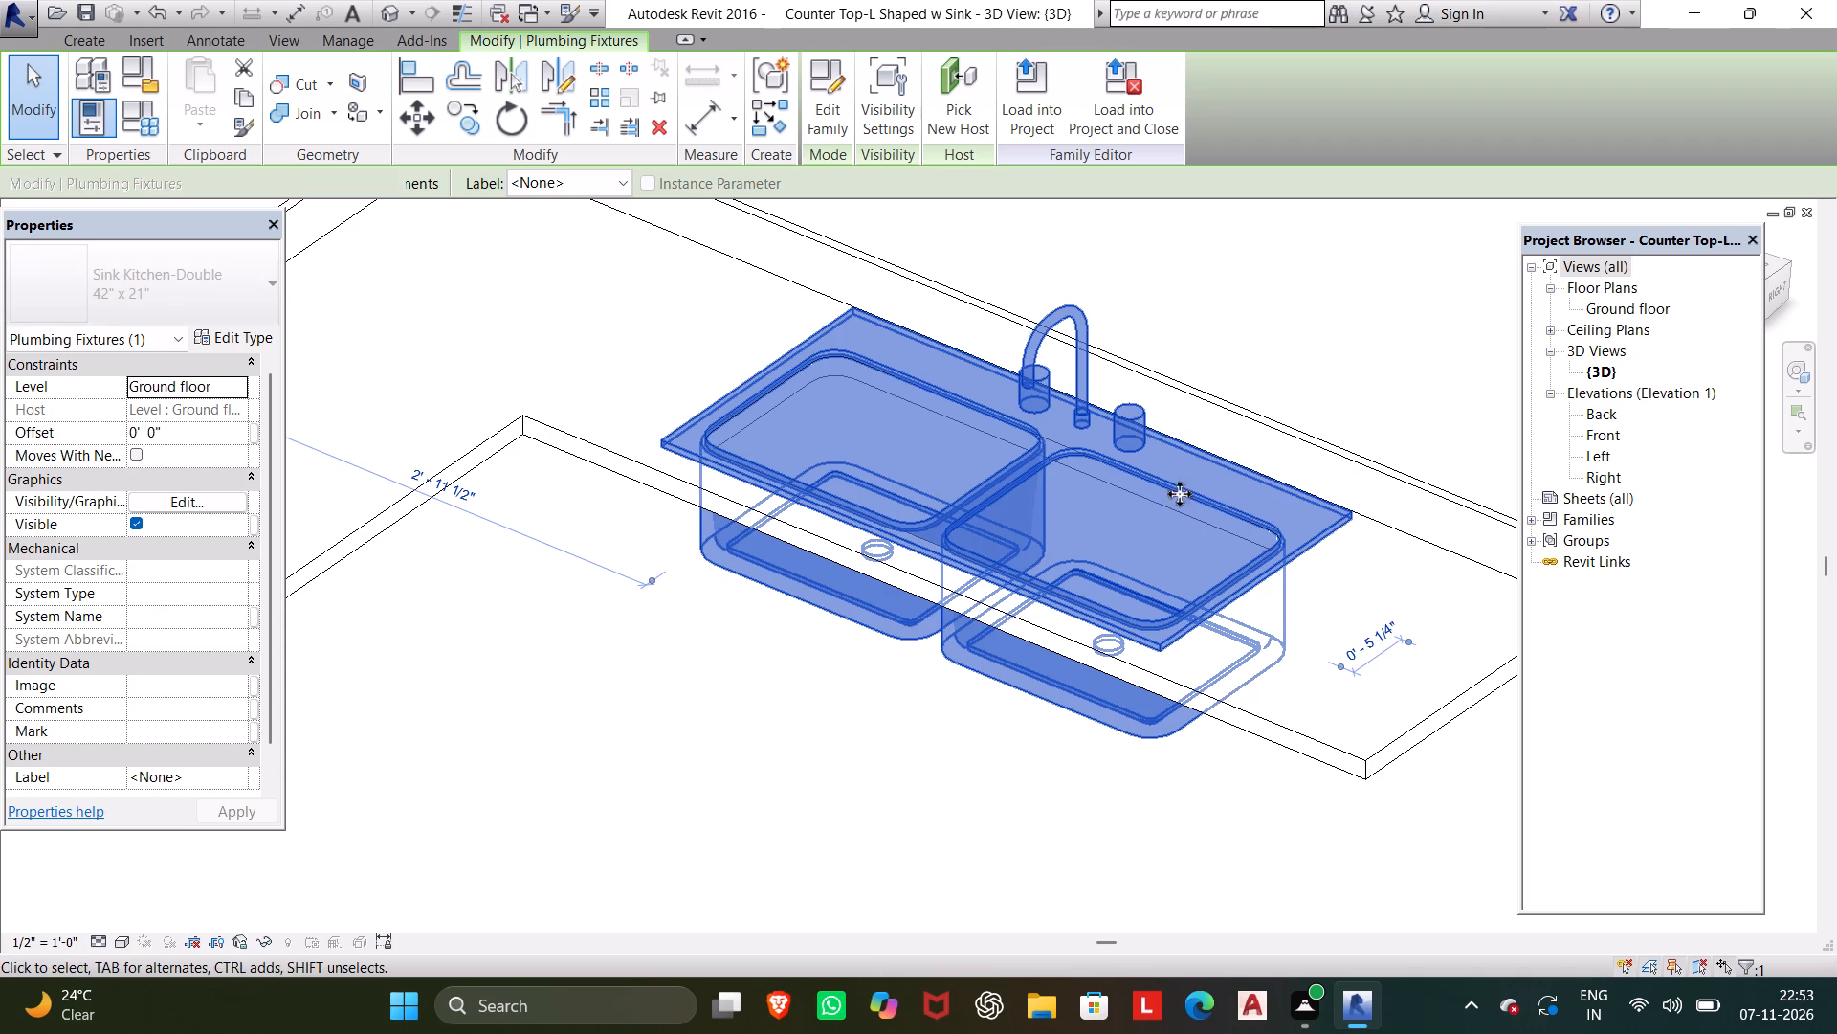
{"action": "key", "text": "Right"}
{"action": "key", "text": "Right"}
{"action": "key", "text": "Right"}
{"action": "key", "text": "Right"}
{"action": "key", "text": "Right"}
{"action": "key", "text": "Right"}
{"action": "key", "text": "Right"}
{"action": "key", "text": "Right"}
{"action": "key", "text": "Right"}
{"action": "key", "text": "Right"}
{"action": "key", "text": "Right"}
{"action": "key", "text": "Right"}
{"action": "key", "text": "Right"}
{"action": "key", "text": "Right"}
{"action": "key", "text": "Right"}
{"action": "key", "text": "Right"}
{"action": "key", "text": "Right"}
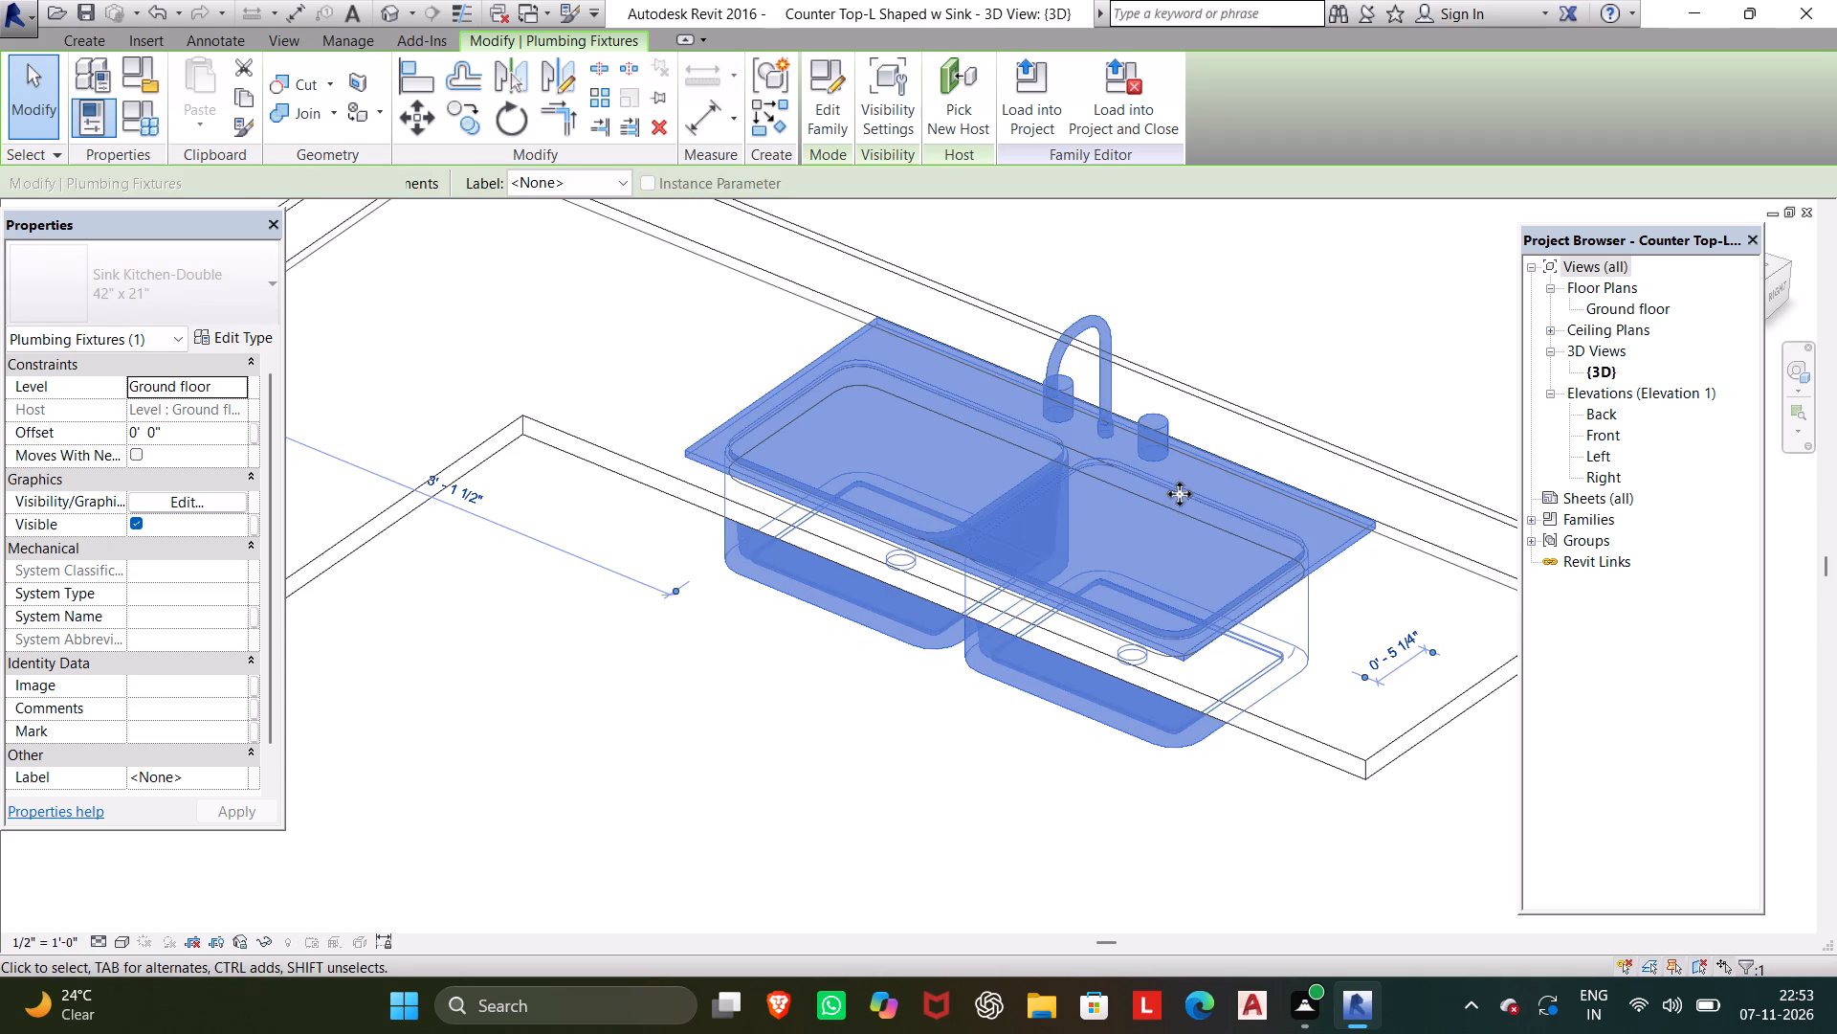
{"action": "key", "text": "Right"}
{"action": "key", "text": "Right"}
{"action": "key", "text": "Right"}
{"action": "key", "text": "Right"}
{"action": "key", "text": "Right"}
{"action": "key", "text": "Right"}
{"action": "key", "text": "Right"}
{"action": "key", "text": "Right"}
{"action": "key", "text": "Right"}
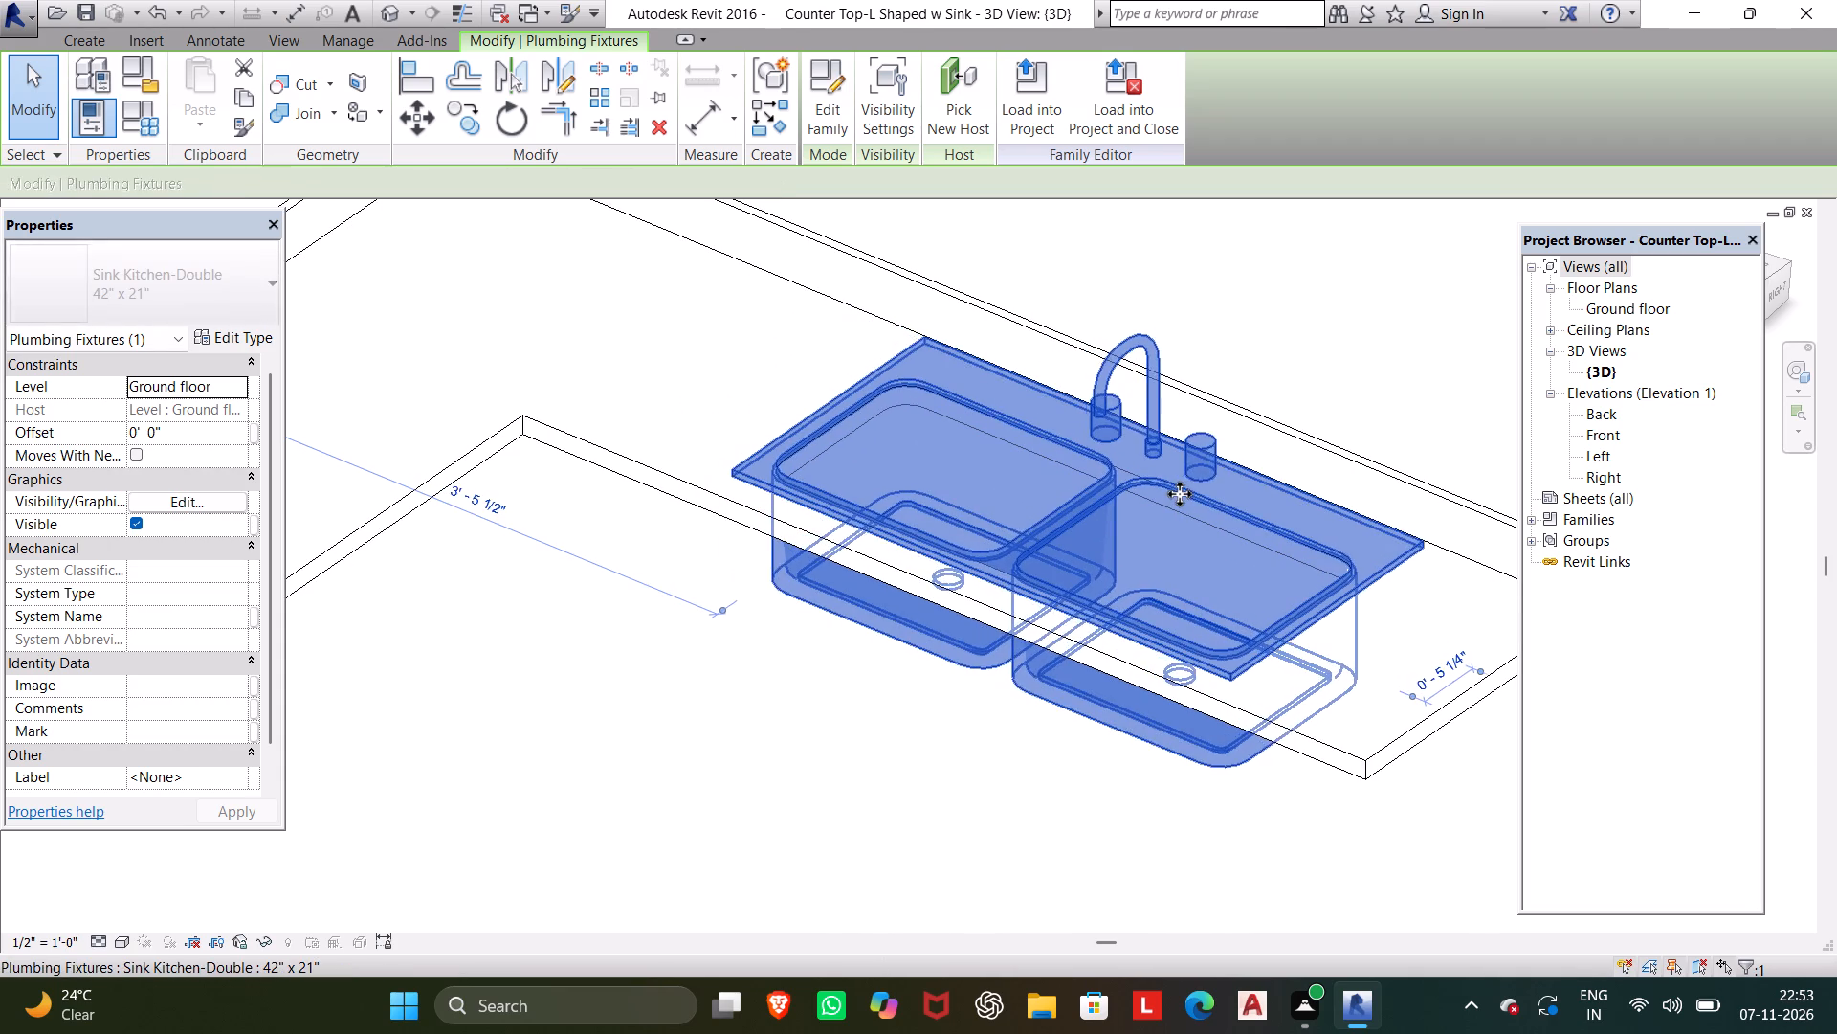
{"action": "key", "text": "Right"}
{"action": "scroll", "coordinate": [1180, 494], "scroll_direction": "down", "scroll_amount": 2}
{"action": "key", "text": "Right"}
{"action": "key", "text": "Right"}
{"action": "key", "text": "Right"}
{"action": "key", "text": "Right"}
{"action": "key", "text": "Right"}
{"action": "key", "text": "Right"}
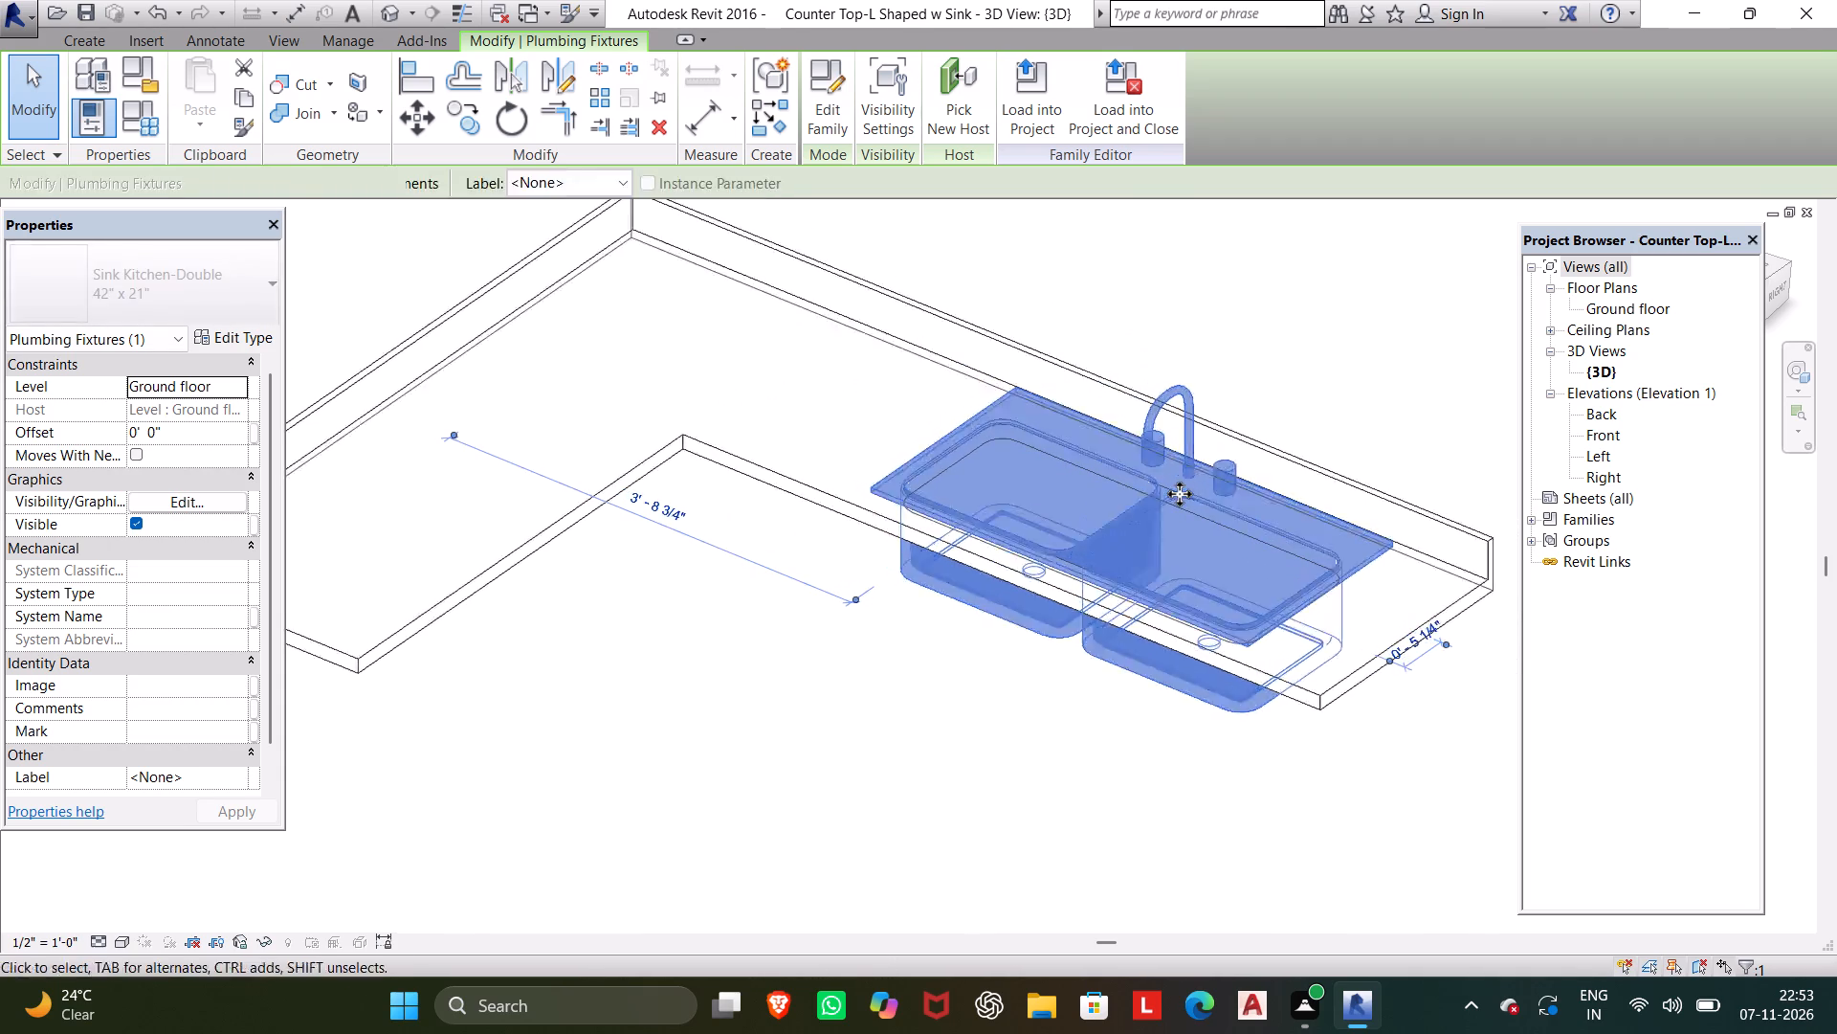
{"action": "key", "text": "Right"}
{"action": "key", "text": "Right"}
{"action": "key", "text": "Right"}
{"action": "key", "text": "Right"}
{"action": "key", "text": "Right"}
{"action": "key", "text": "Right"}
{"action": "key", "text": "Right"}
{"action": "key", "text": "Right"}
{"action": "key", "text": "Right"}
{"action": "key", "text": "Right"}
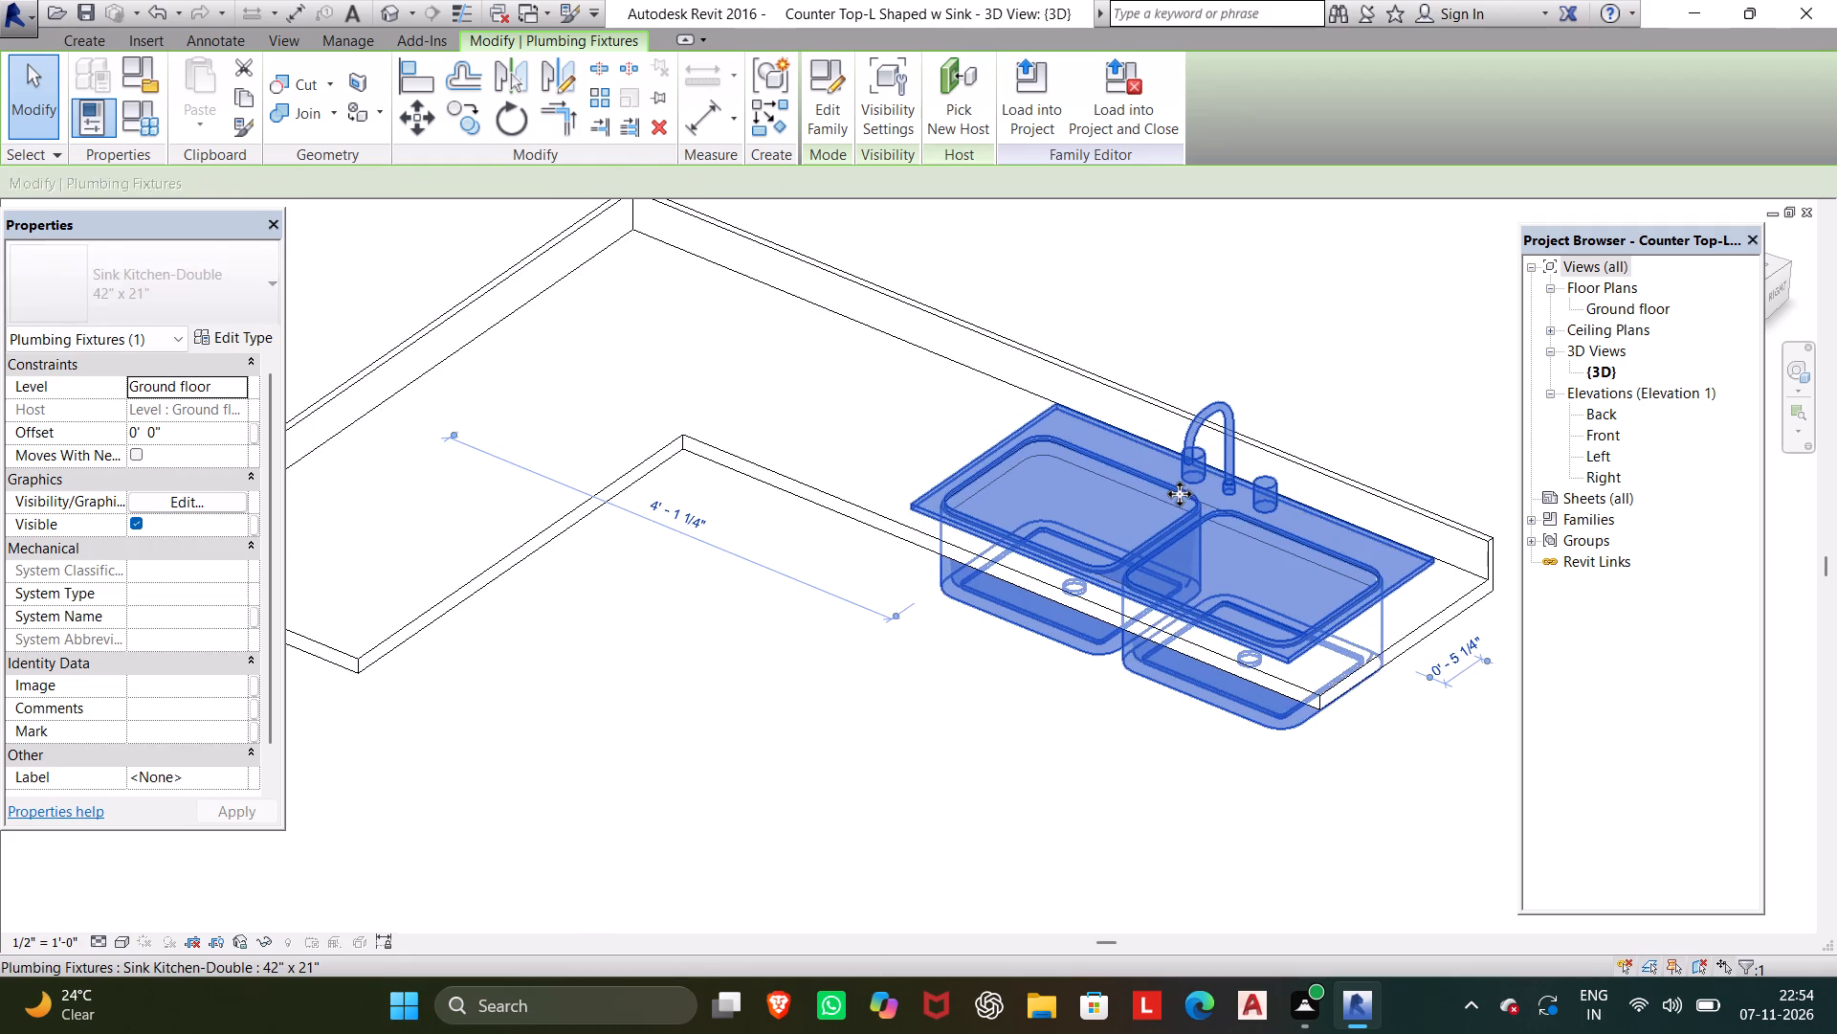
{"action": "key", "text": "Right"}
{"action": "key", "text": "Right"}
{"action": "key", "text": "Right"}
{"action": "key", "text": "Right"}
{"action": "key", "text": "Right"}
{"action": "key", "text": "Right"}
{"action": "key", "text": "Right"}
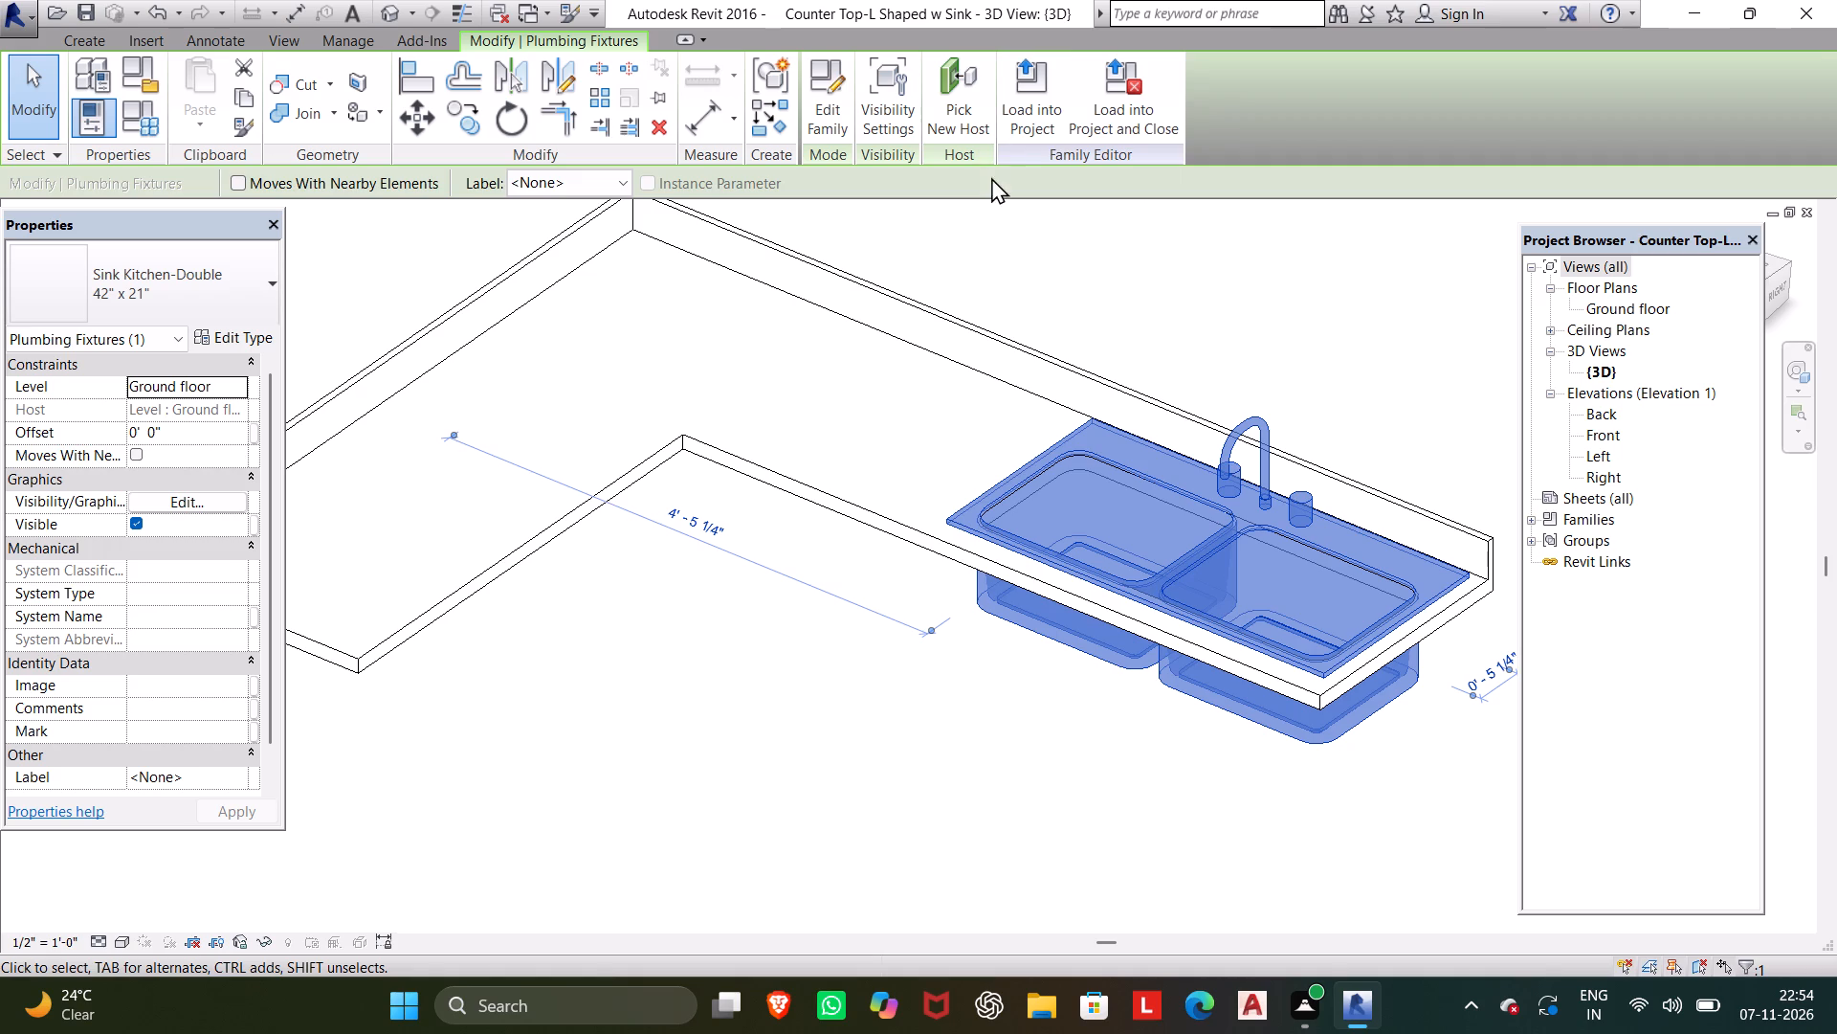
Load the L-shaped countertop family into both open Counter Top-Island.0001.rfa families and nov 7.rvt.
{"action": "left_click", "coordinate": [1021, 108]}
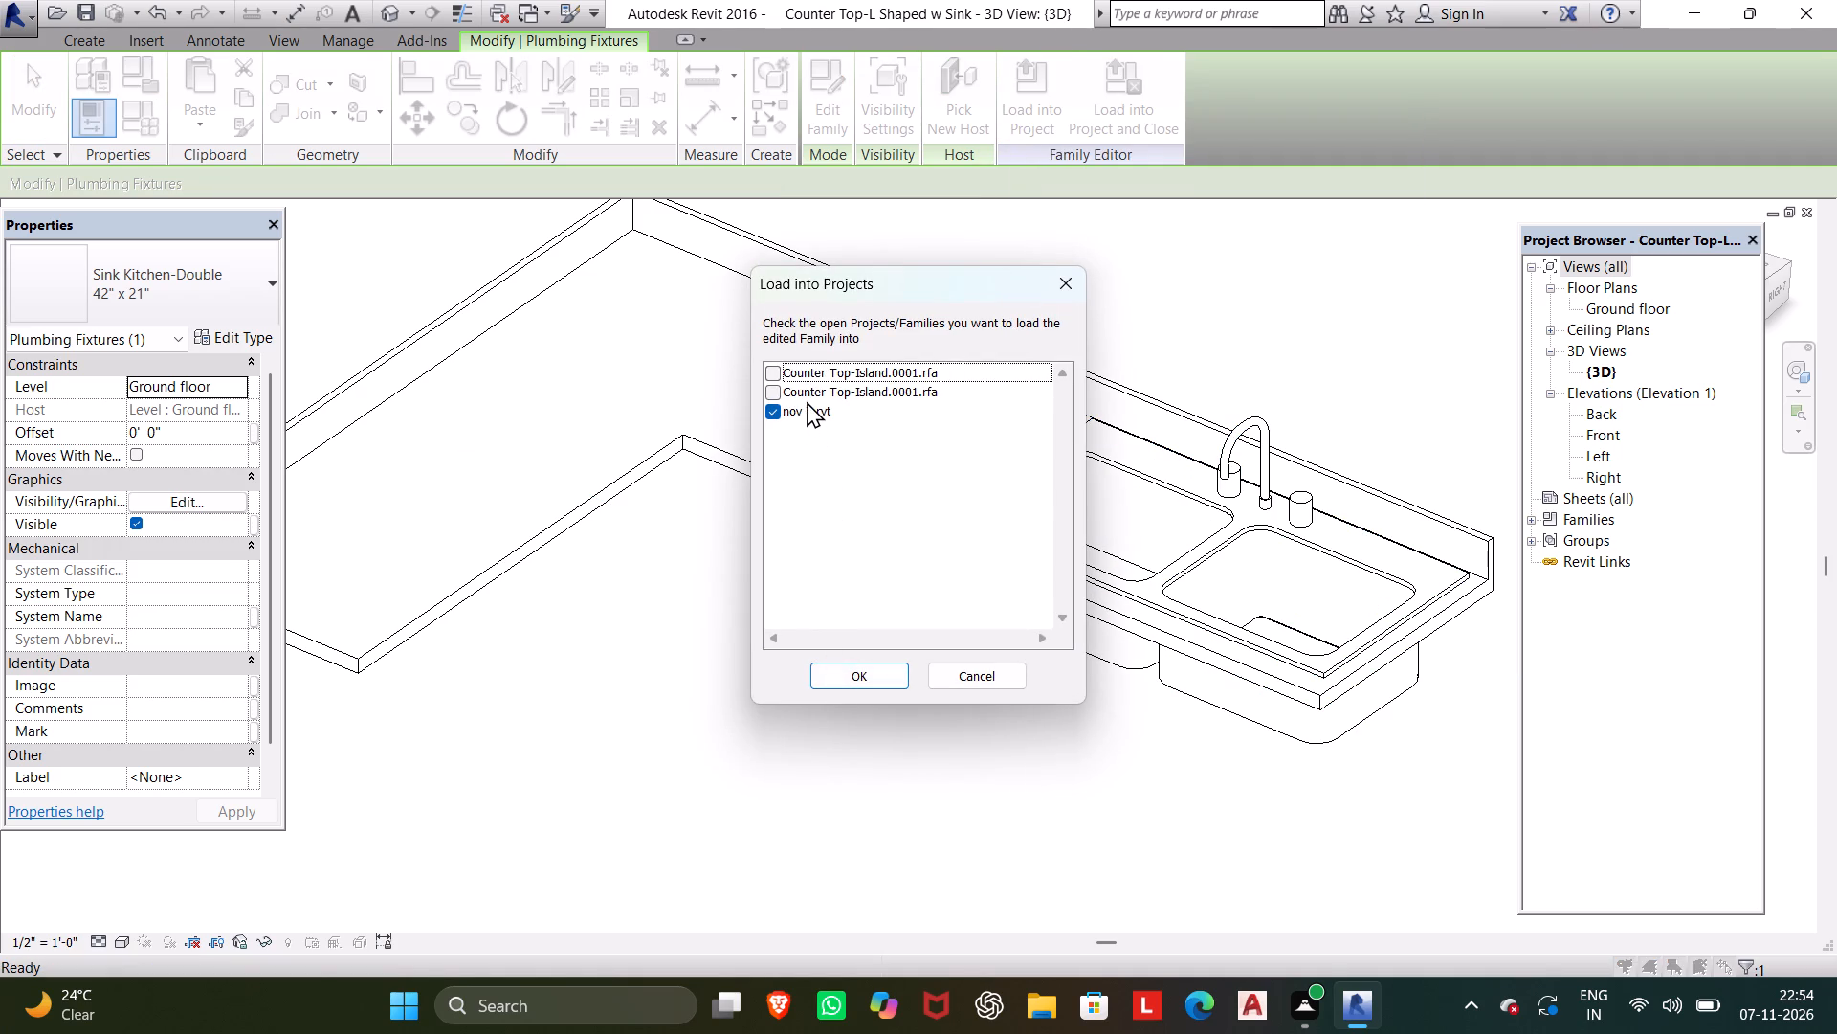
{"action": "left_click", "coordinate": [791, 371]}
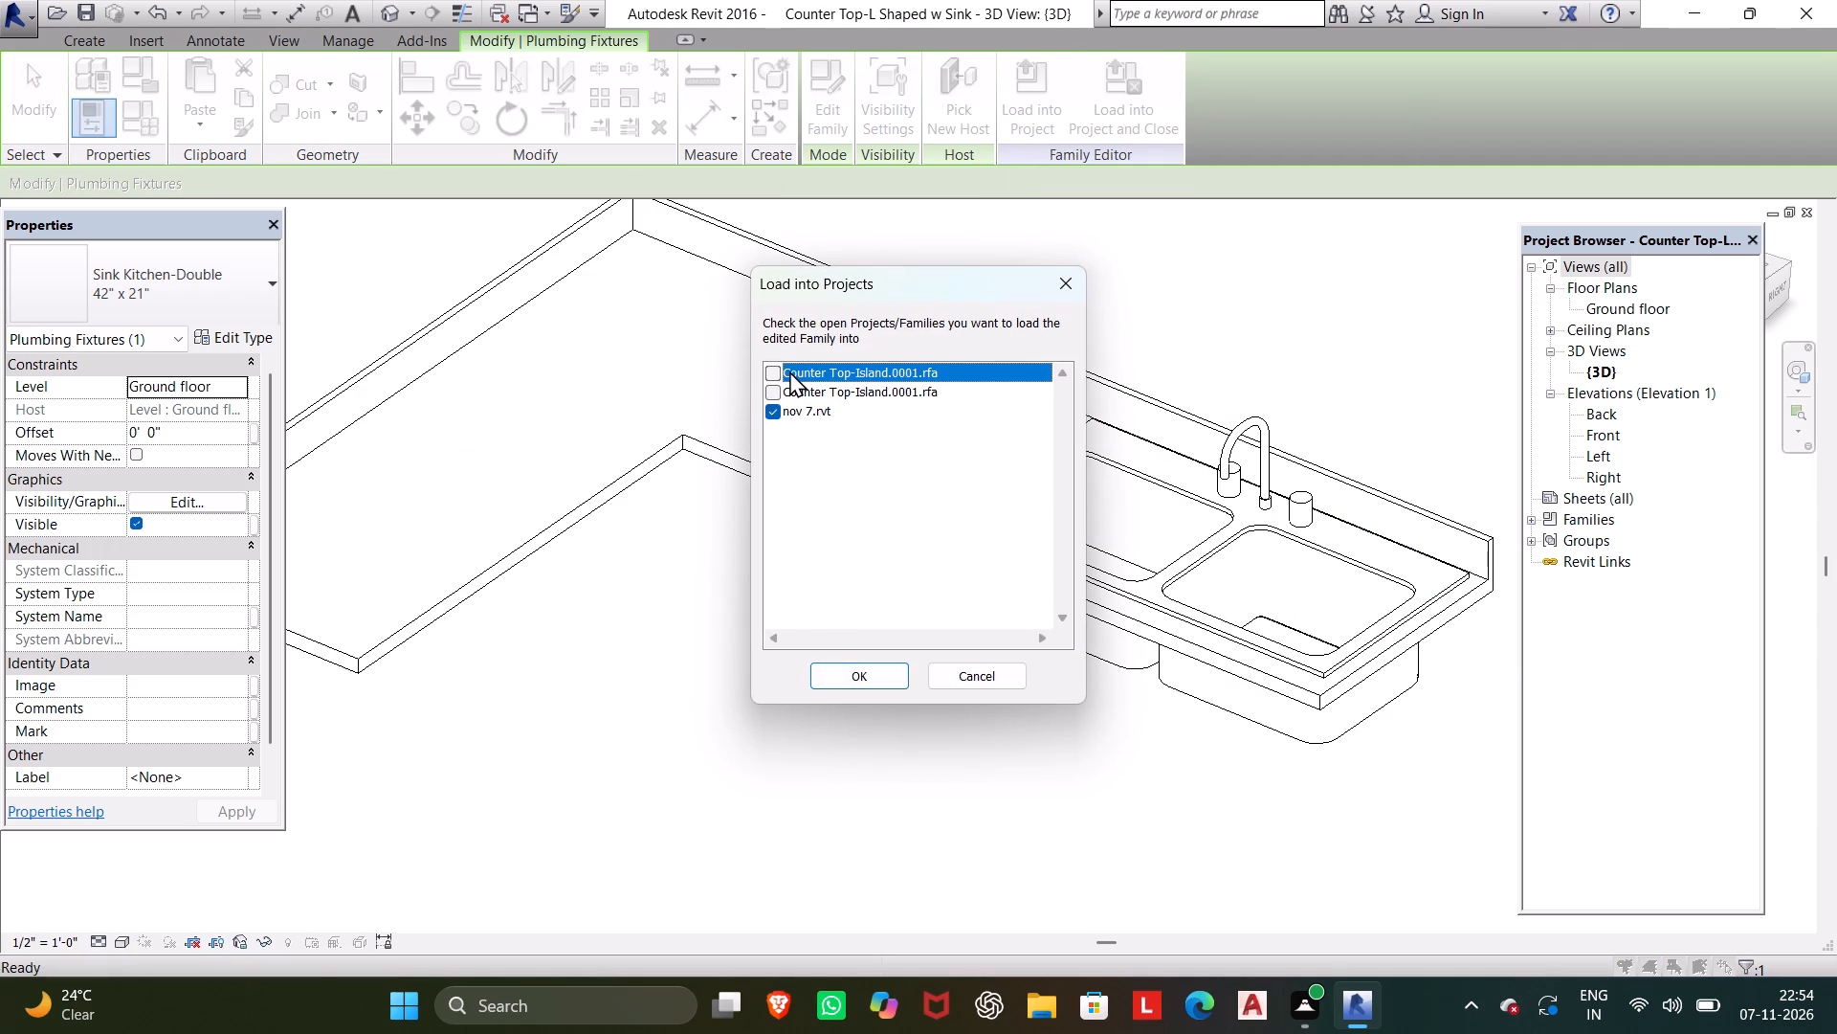
{"action": "left_click", "coordinate": [777, 373]}
{"action": "left_click", "coordinate": [770, 377]}
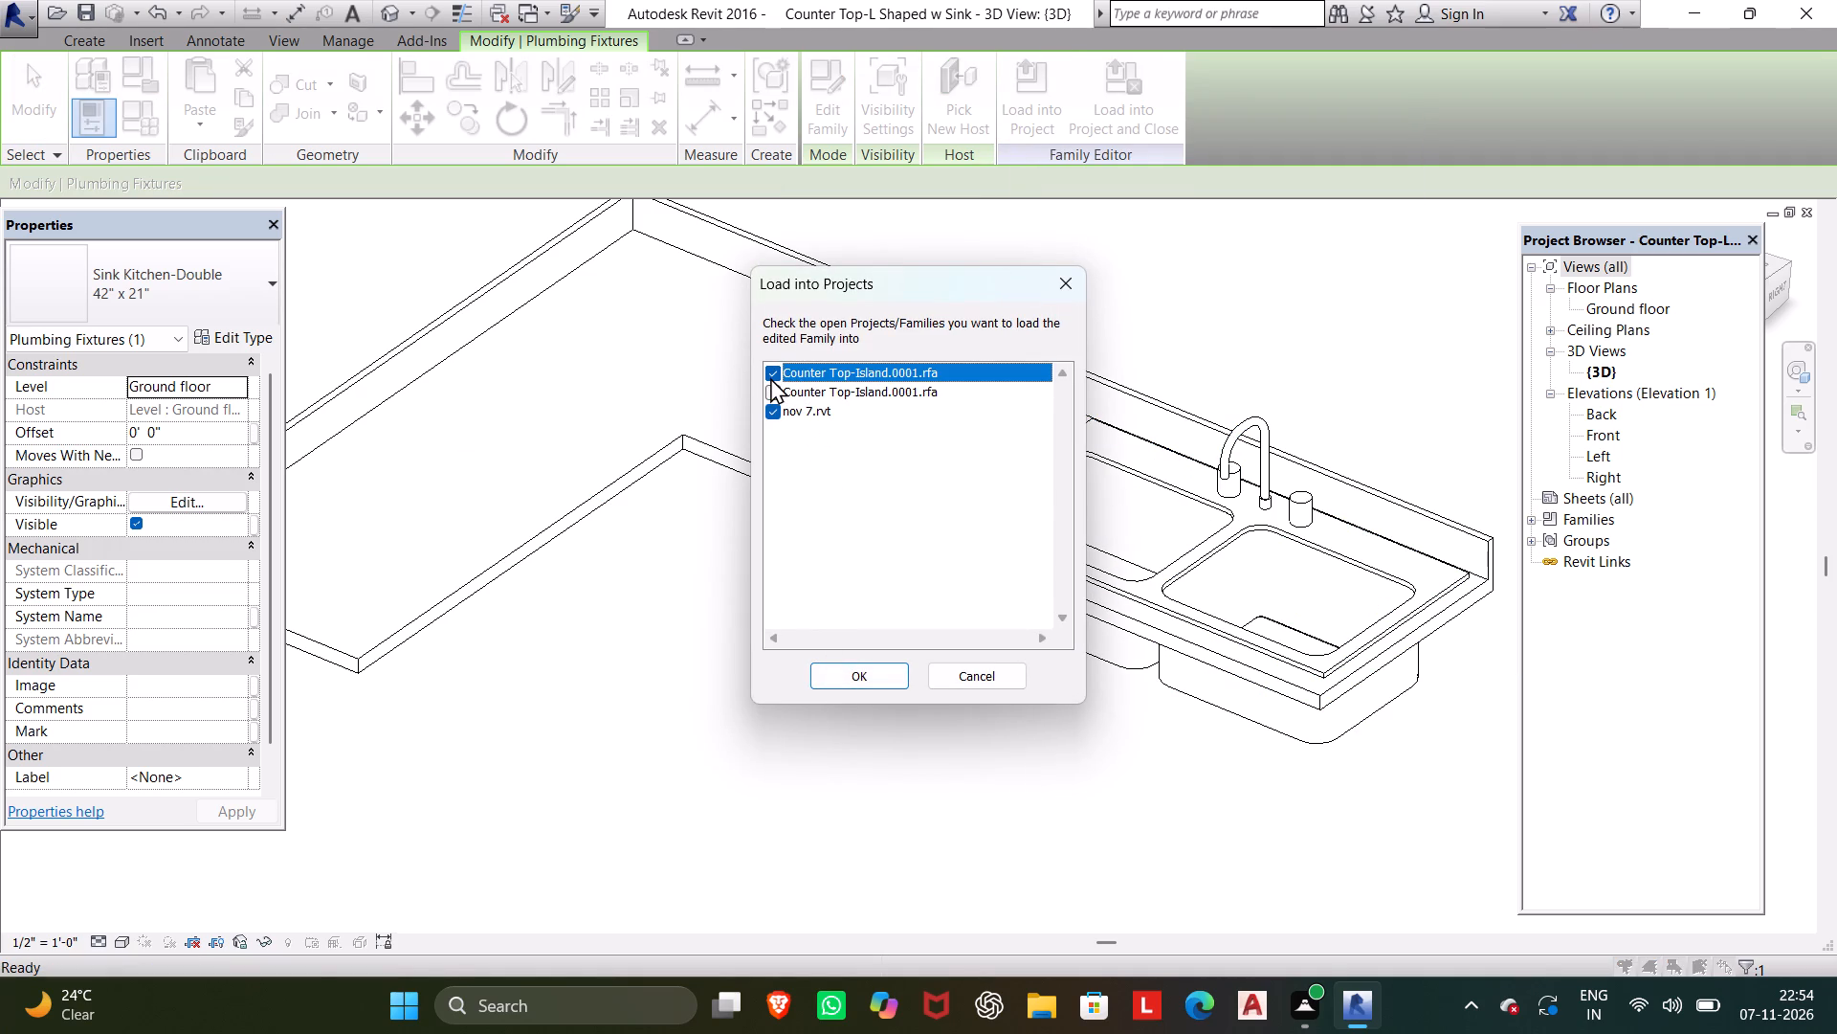
{"action": "left_click", "coordinate": [771, 379]}
{"action": "left_click", "coordinate": [771, 382]}
{"action": "left_click", "coordinate": [771, 371]}
{"action": "left_click", "coordinate": [862, 654]}
{"action": "left_click", "coordinate": [862, 671]}
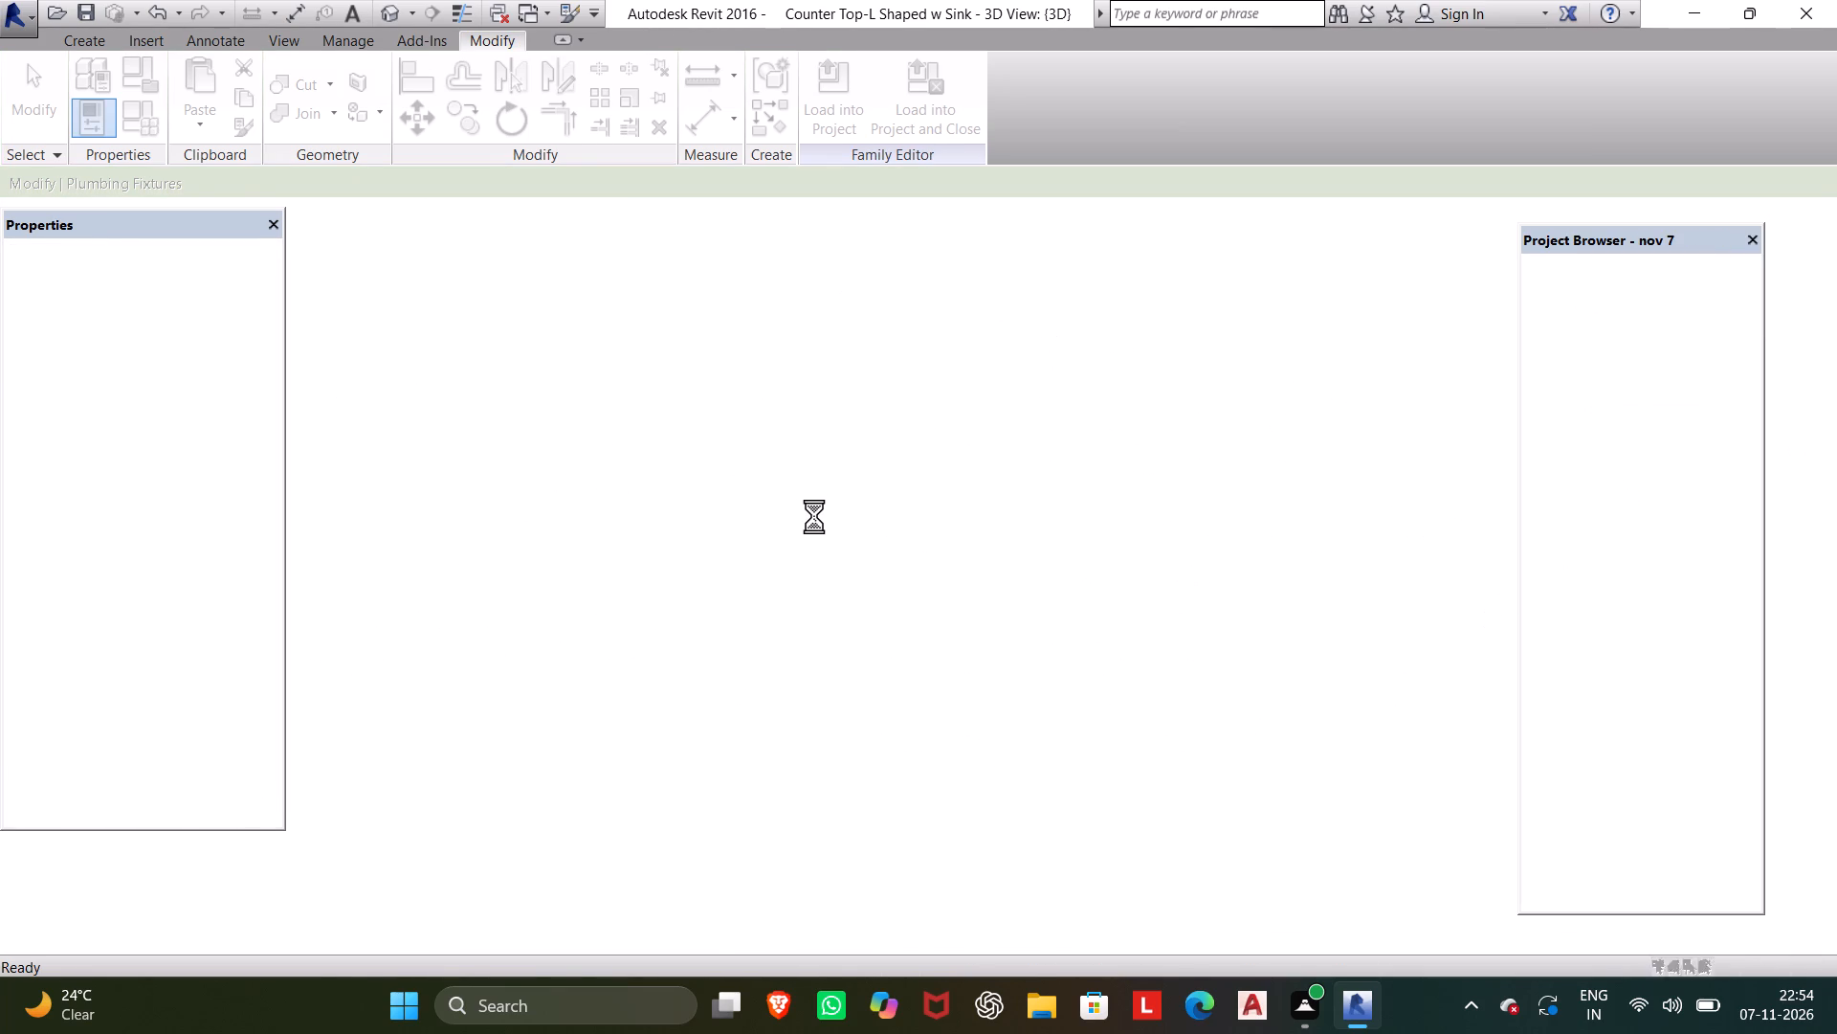
{"action": "left_click", "coordinate": [809, 436]}
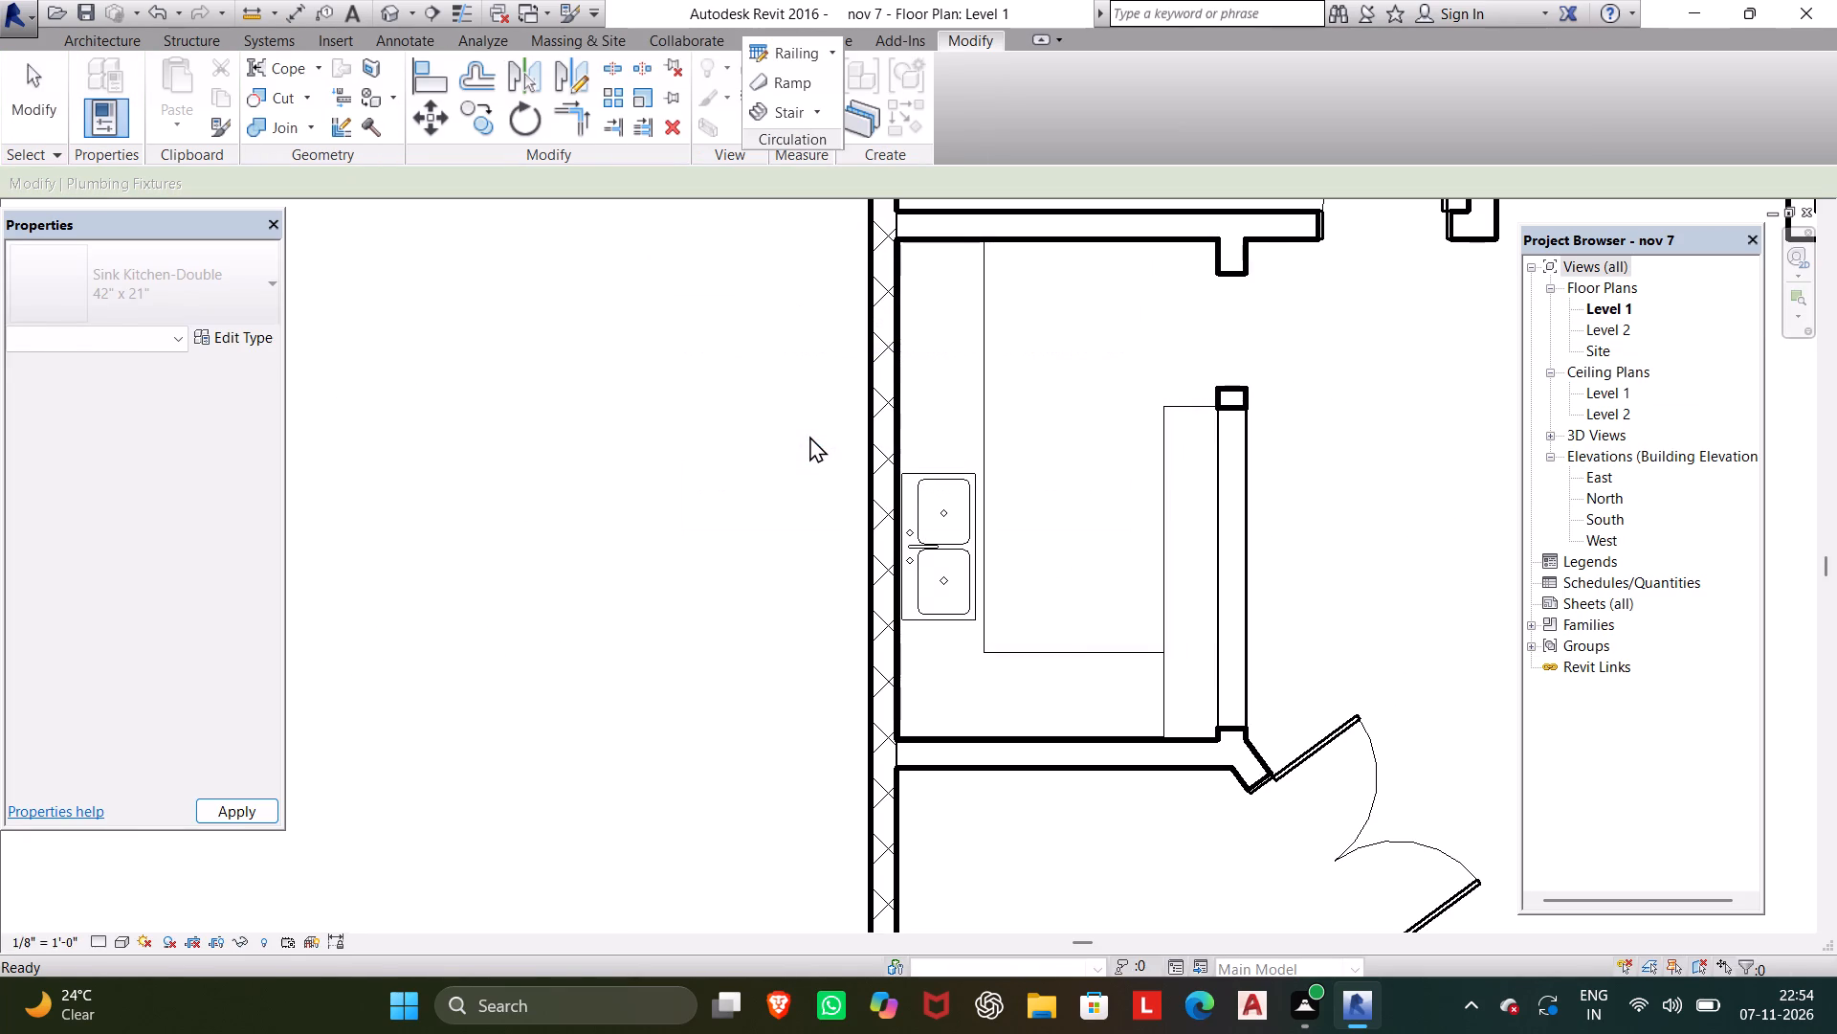
Select the L-shaped sink countertop in the Level 1 floor plan and review its 24" Depth type parameters.
{"action": "left_click", "coordinate": [966, 535]}
{"action": "scroll", "coordinate": [966, 534], "scroll_direction": "up", "scroll_amount": 4}
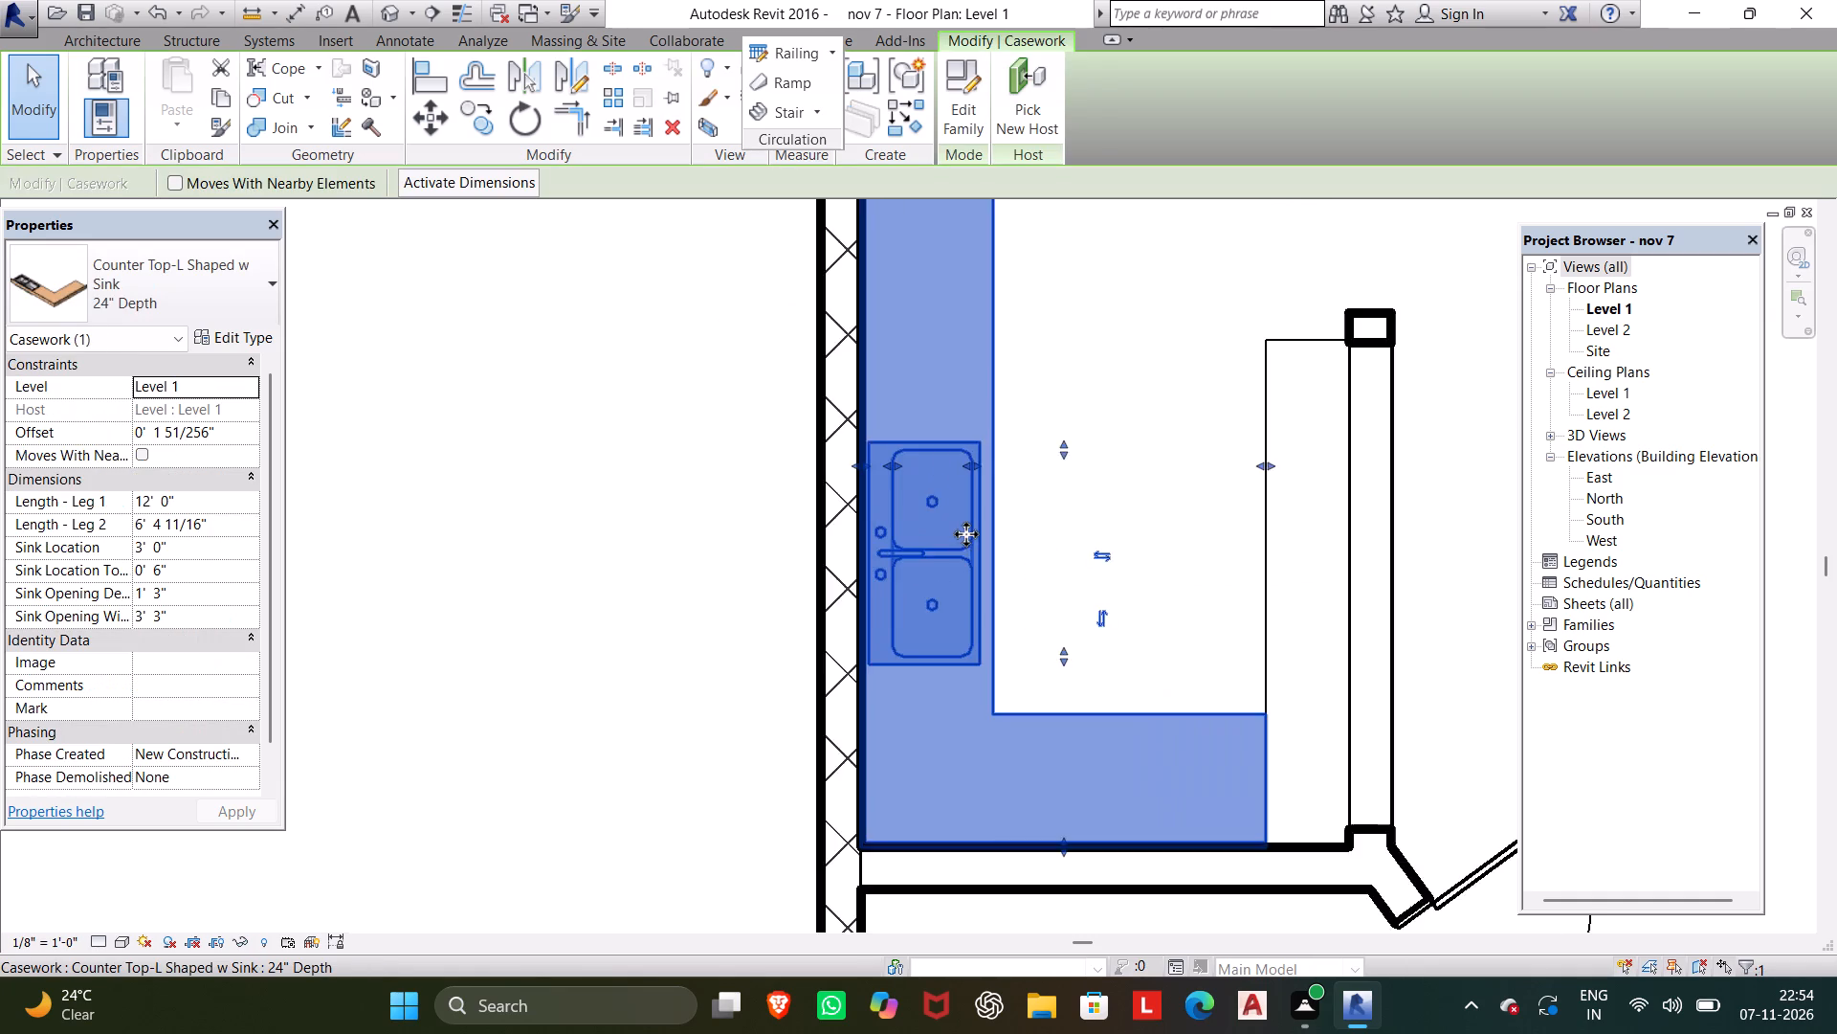
{"action": "scroll", "coordinate": [966, 534], "scroll_direction": "up", "scroll_amount": 4}
{"action": "scroll", "coordinate": [966, 534], "scroll_direction": "down", "scroll_amount": 2}
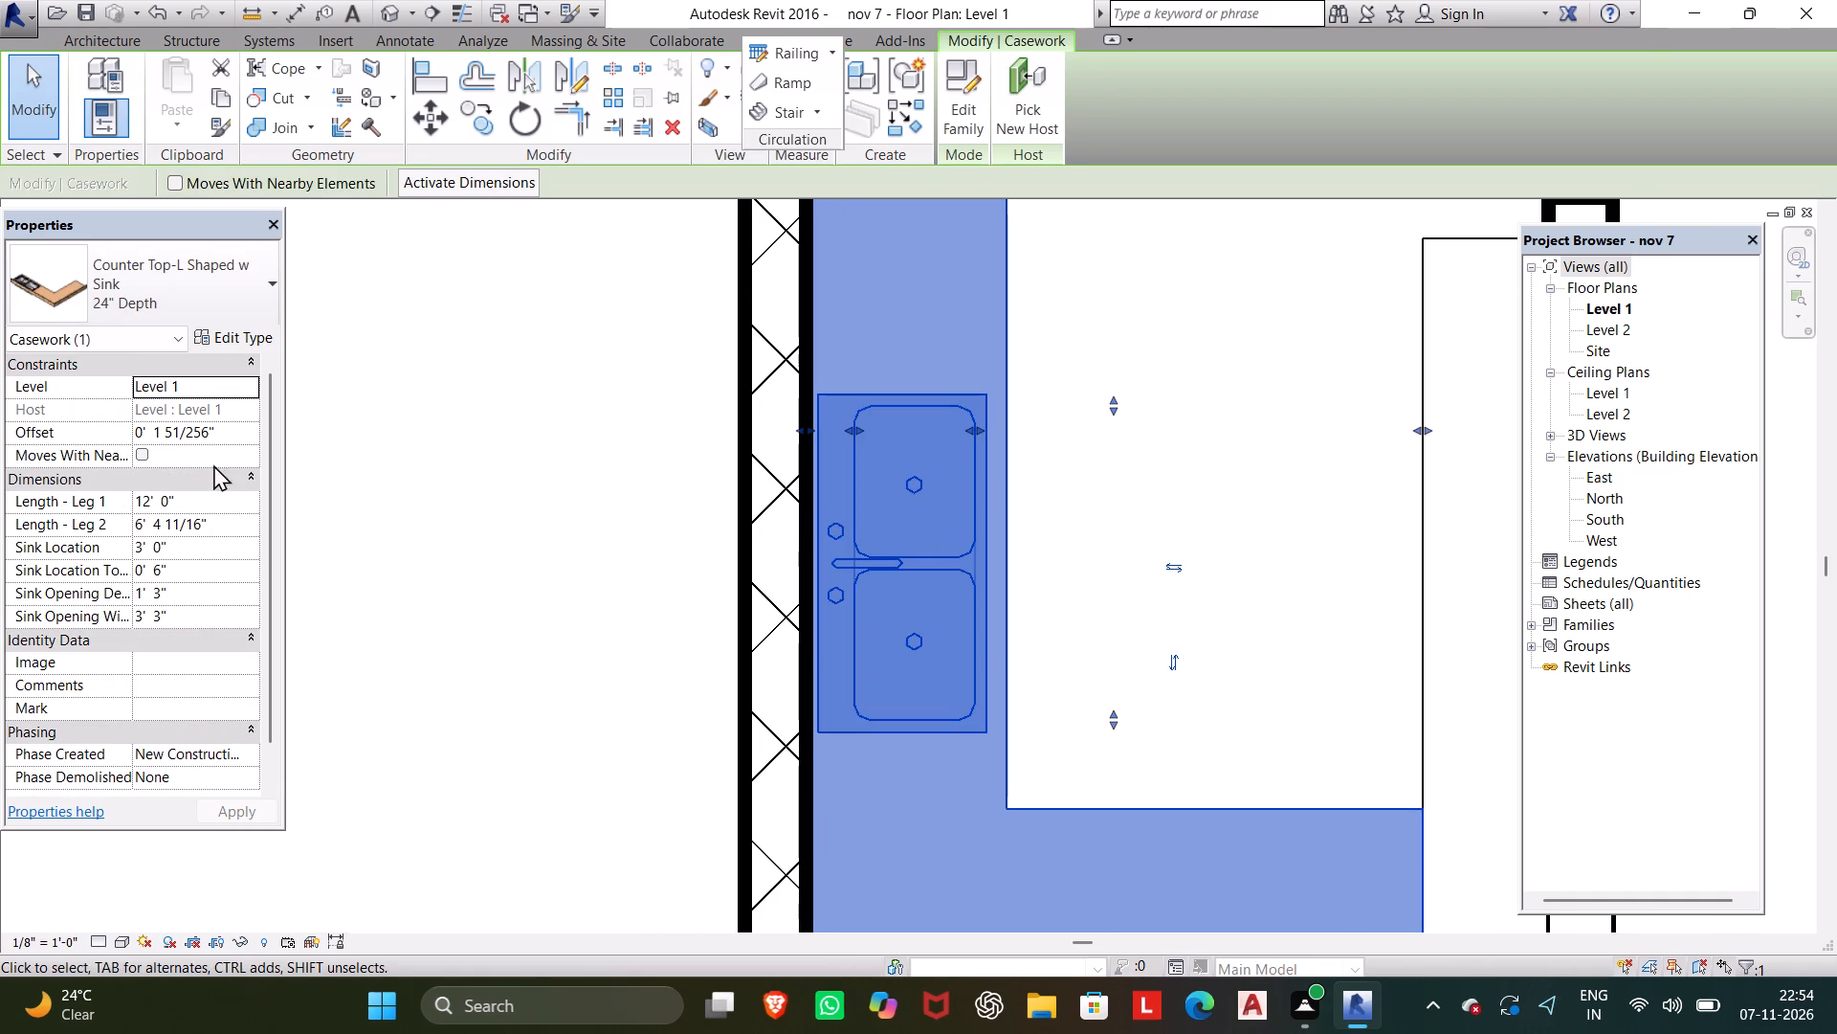
{"action": "left_click", "coordinate": [226, 345]}
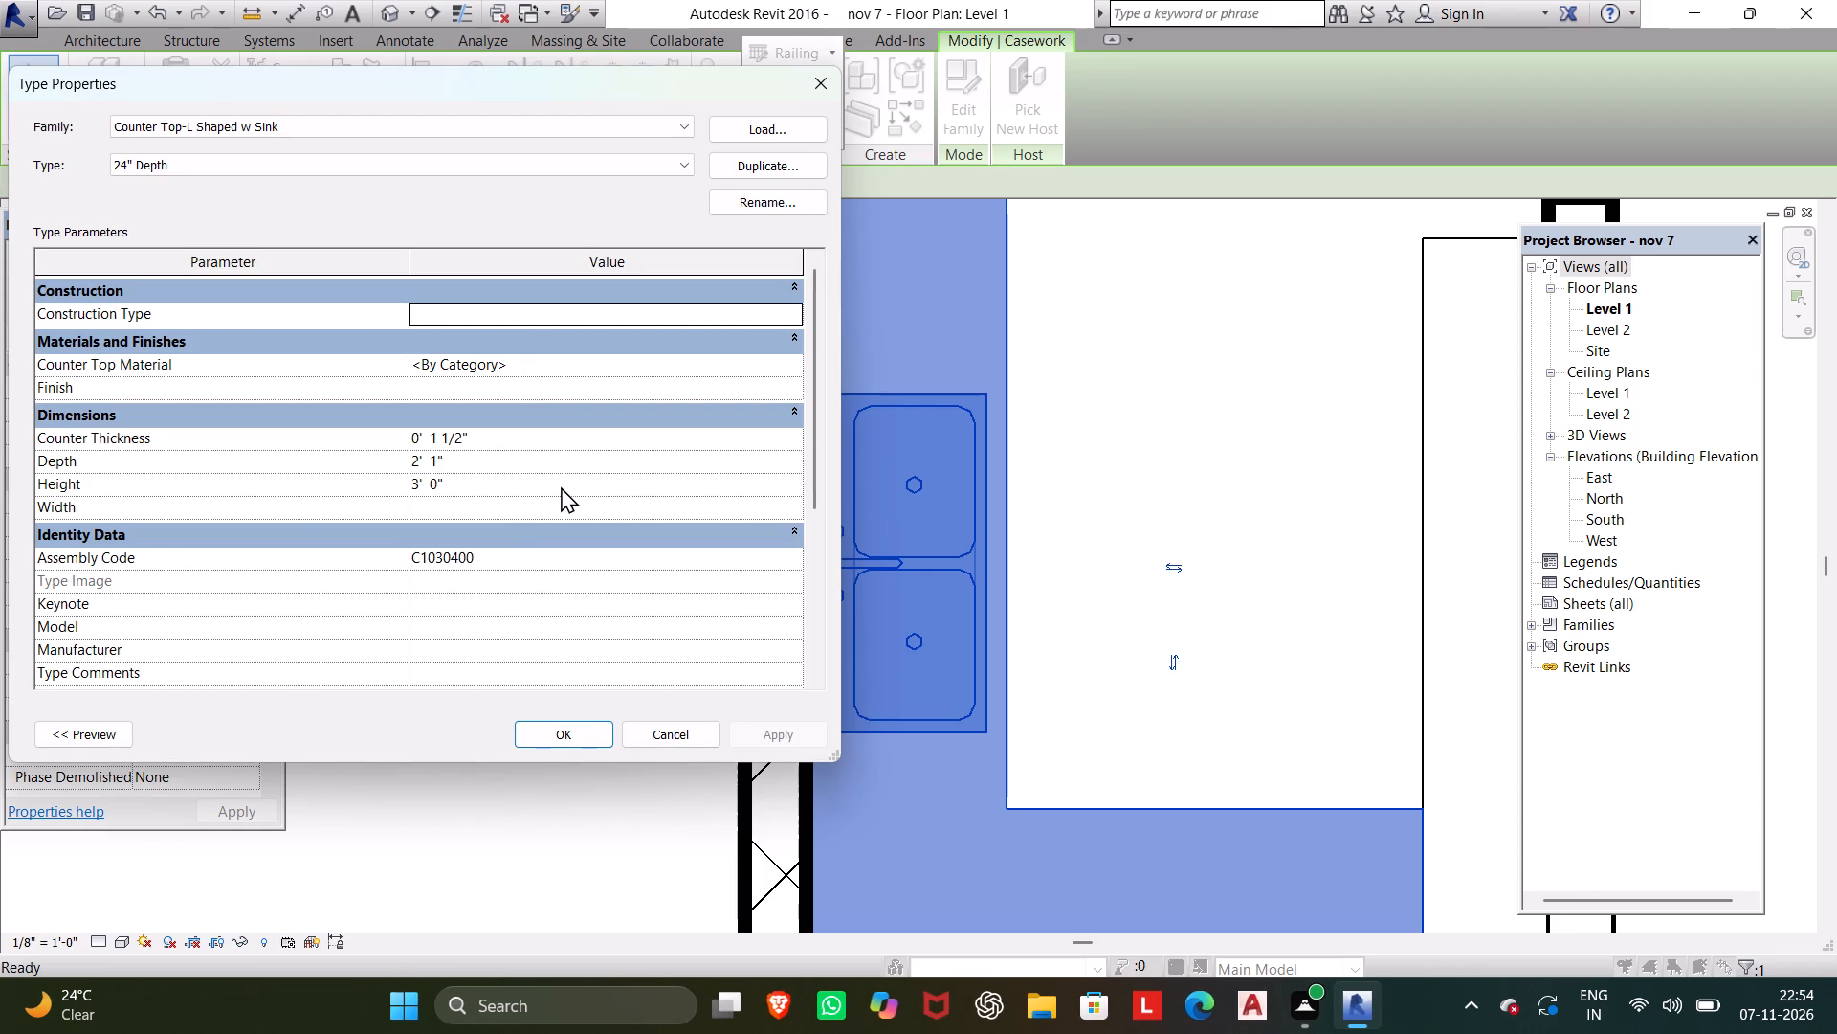
{"action": "scroll", "coordinate": [559, 493], "scroll_direction": "down", "scroll_amount": 5}
{"action": "scroll", "coordinate": [559, 493], "scroll_direction": "up", "scroll_amount": 5}
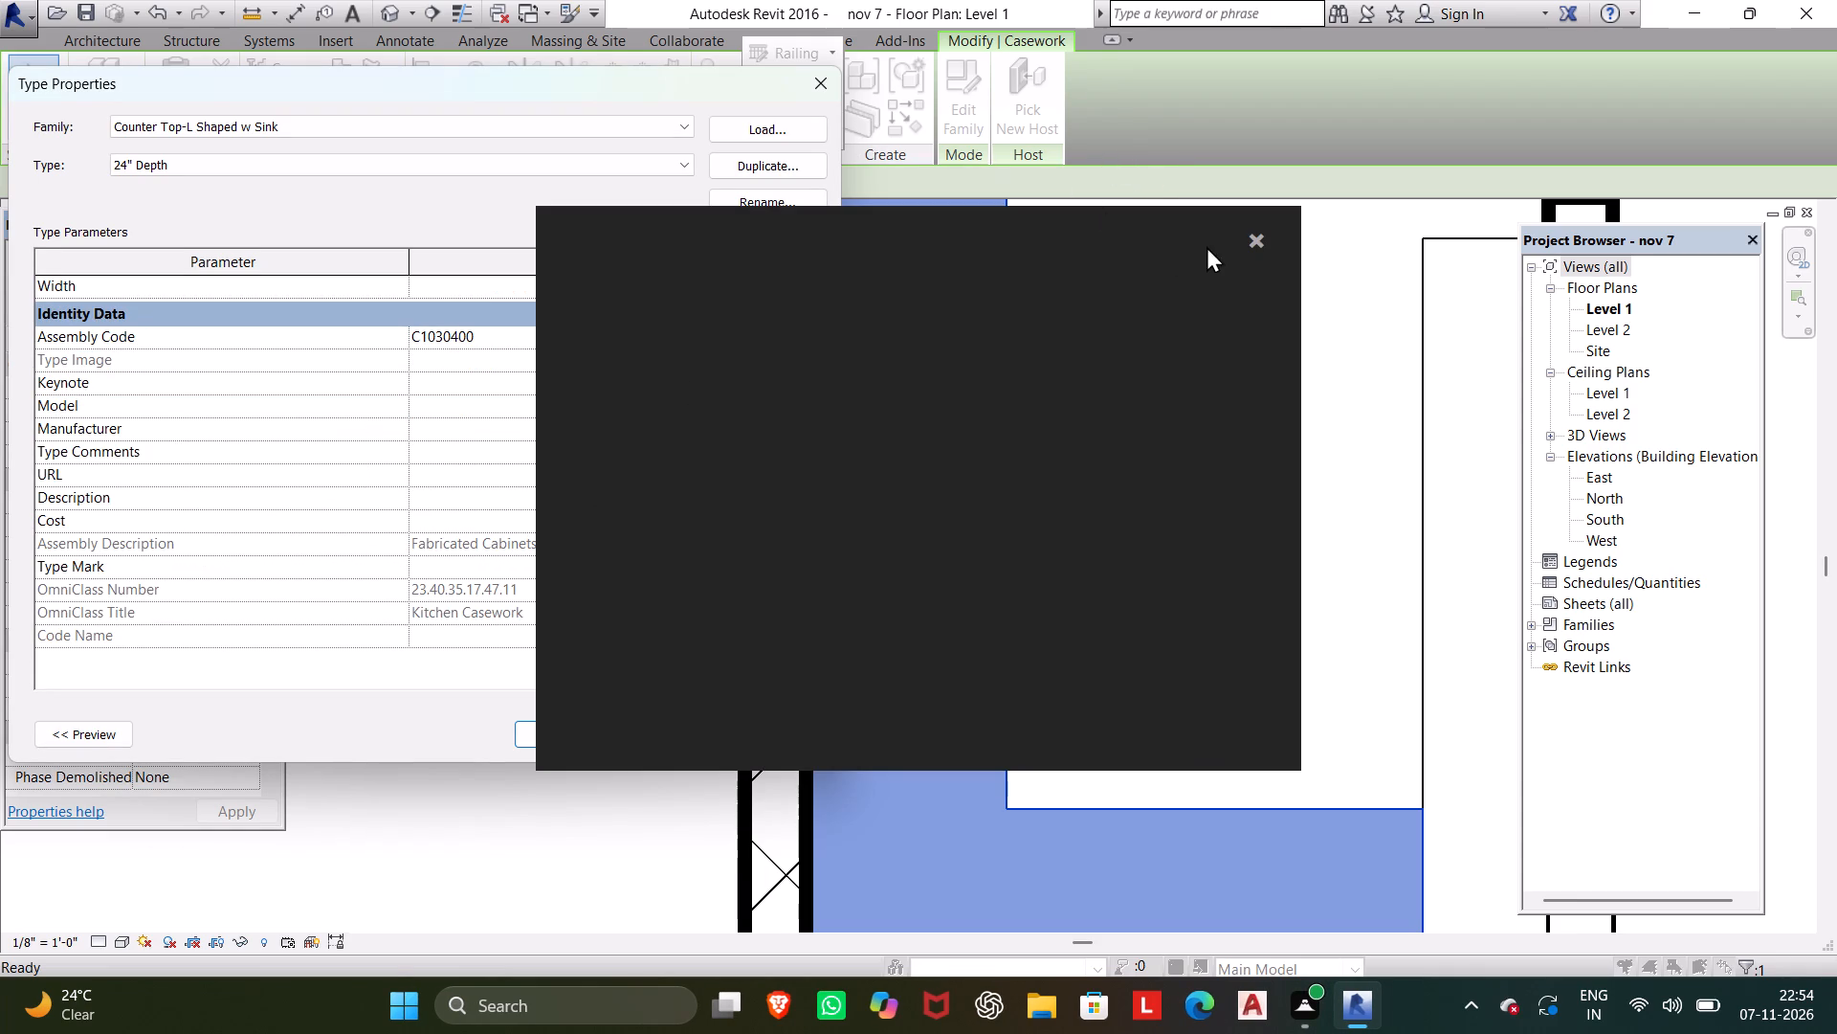
{"action": "left_click", "coordinate": [1245, 245]}
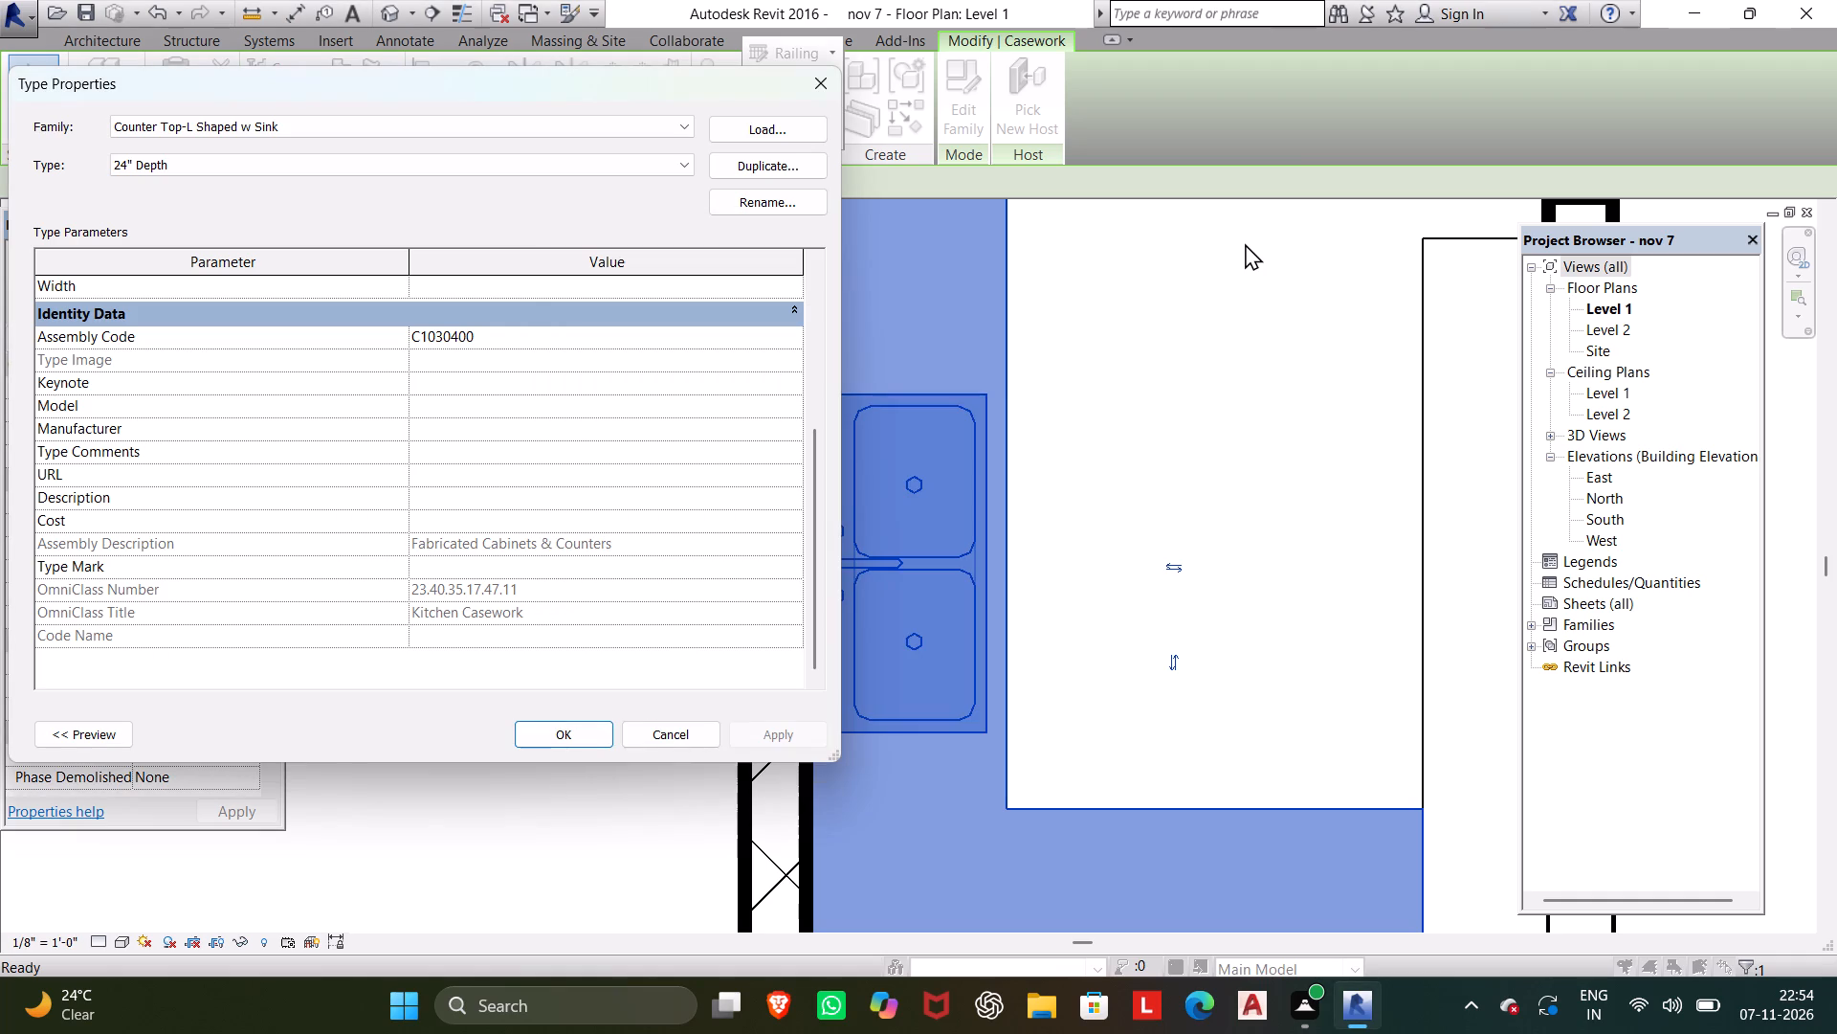
{"action": "scroll", "coordinate": [753, 593], "scroll_direction": "up", "scroll_amount": 10}
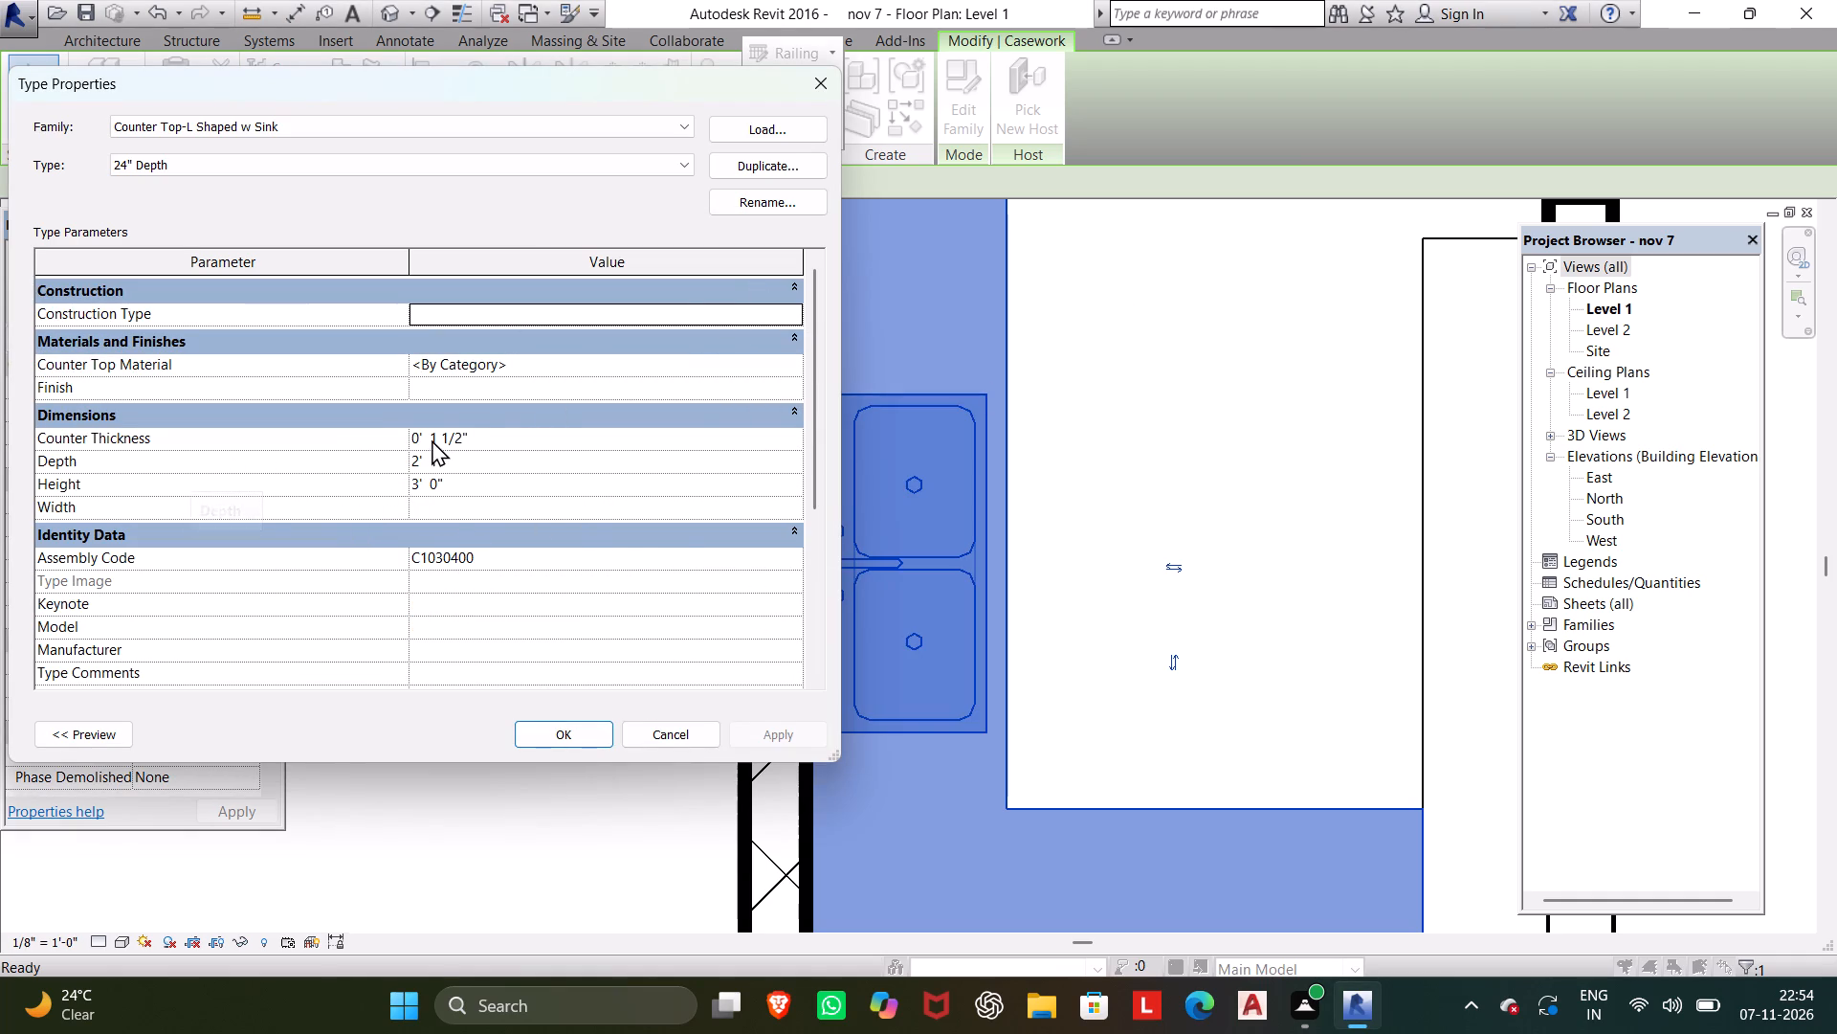
Examine the countertop type's Counter Top Material setting and the available project materials, then close without changing them.
{"action": "left_click", "coordinate": [465, 379]}
{"action": "left_click", "coordinate": [465, 366]}
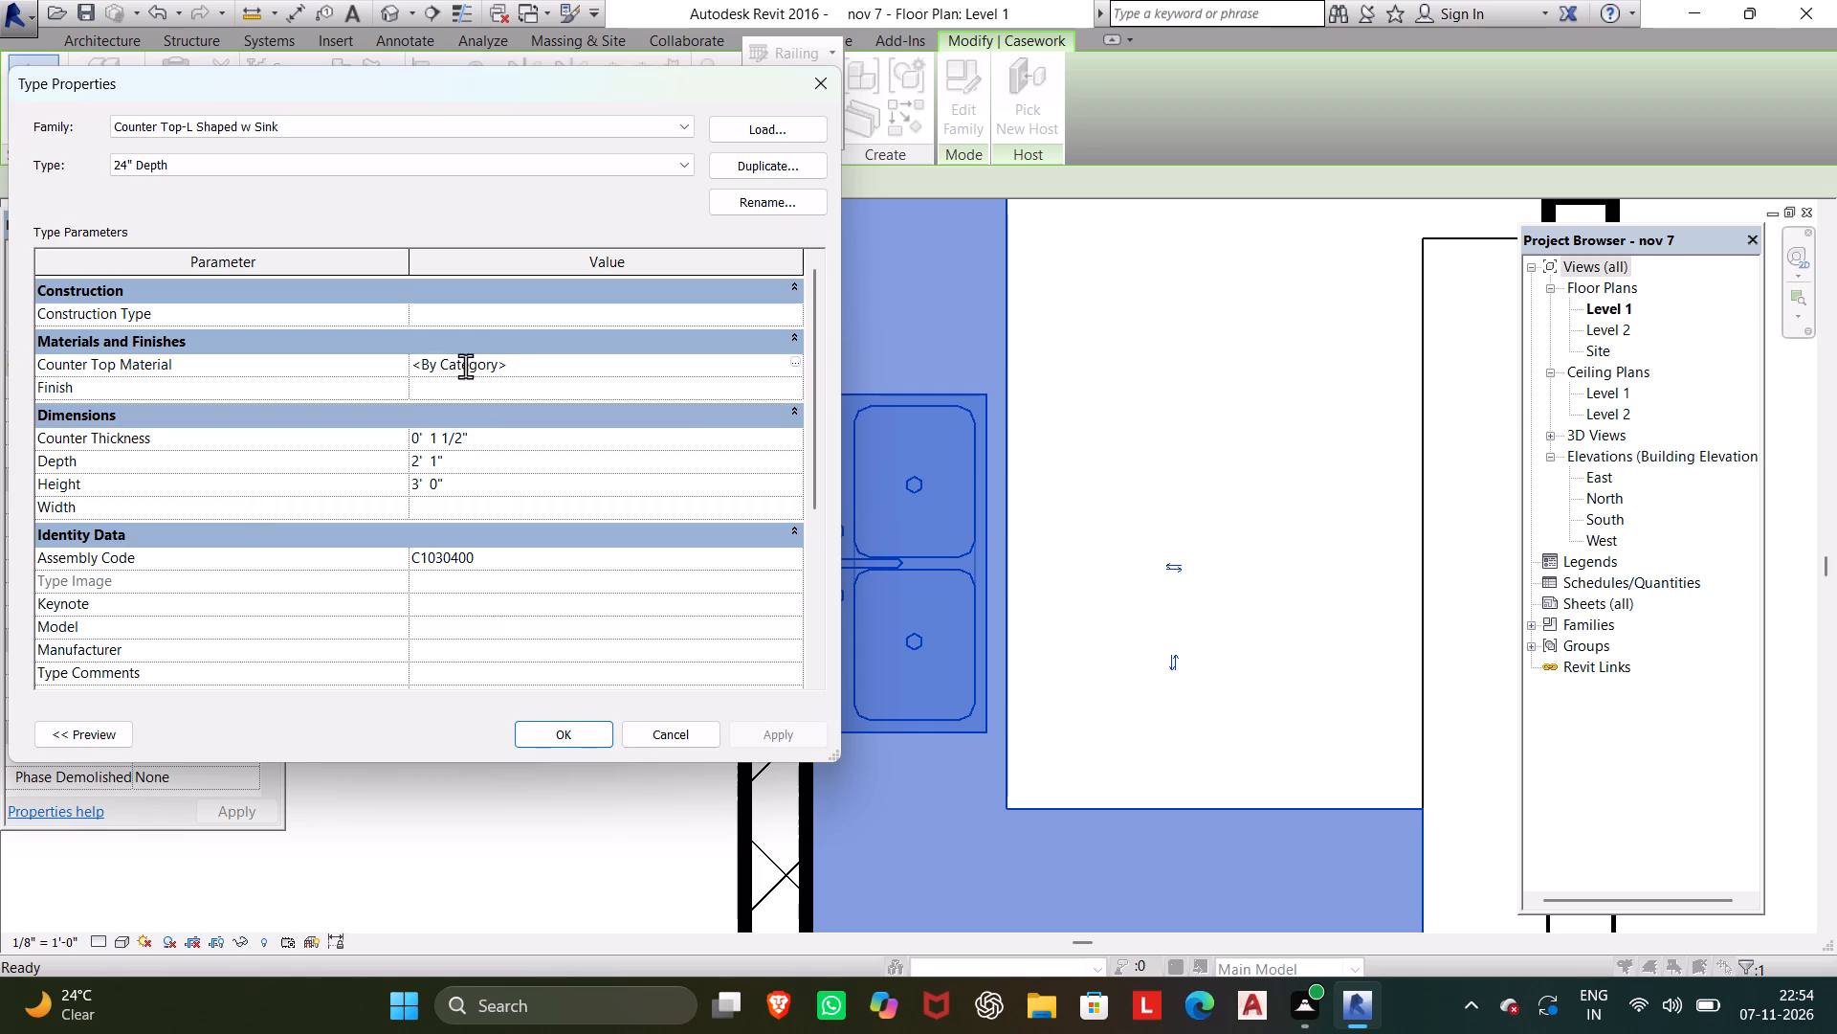
{"action": "left_click", "coordinate": [487, 366]}
{"action": "left_click", "coordinate": [500, 366]}
{"action": "scroll", "coordinate": [533, 447], "scroll_direction": "down", "scroll_amount": 5}
{"action": "scroll", "coordinate": [533, 461], "scroll_direction": "up", "scroll_amount": 4}
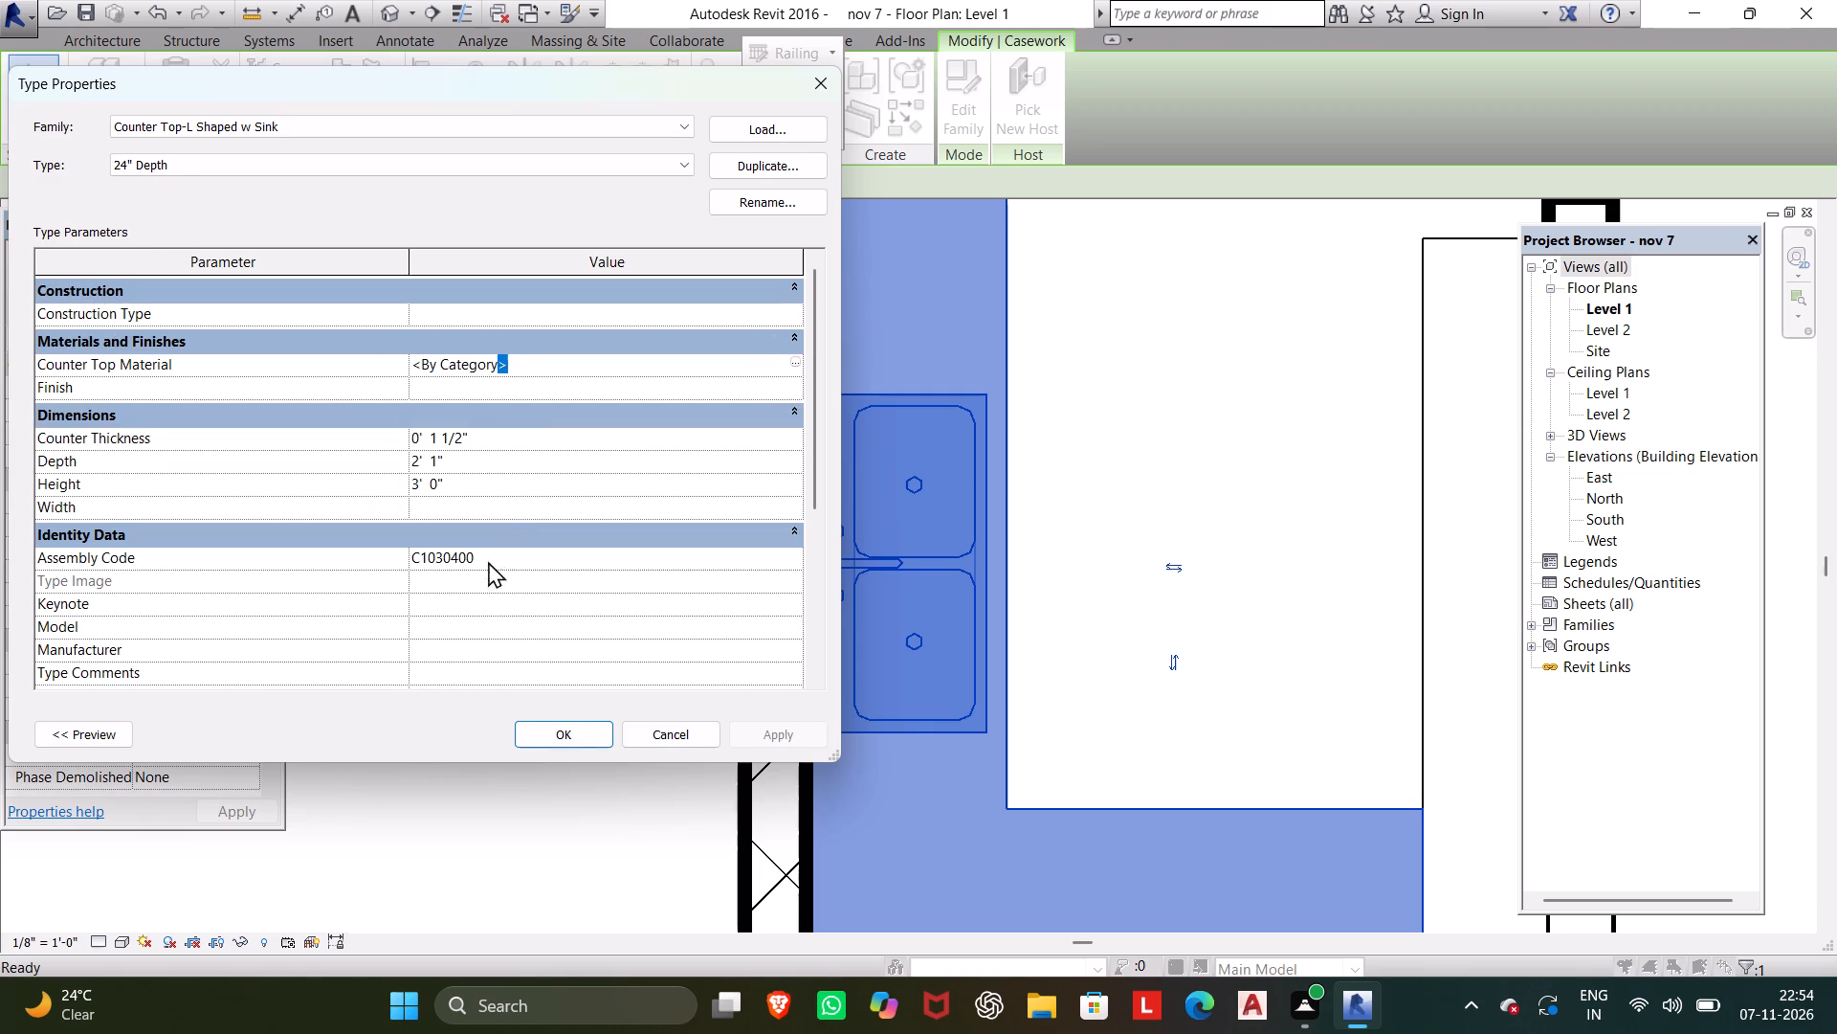
{"action": "left_click_drag", "start_coordinate": [485, 571], "coordinate": [500, 560]}
{"action": "left_click", "coordinate": [501, 557]}
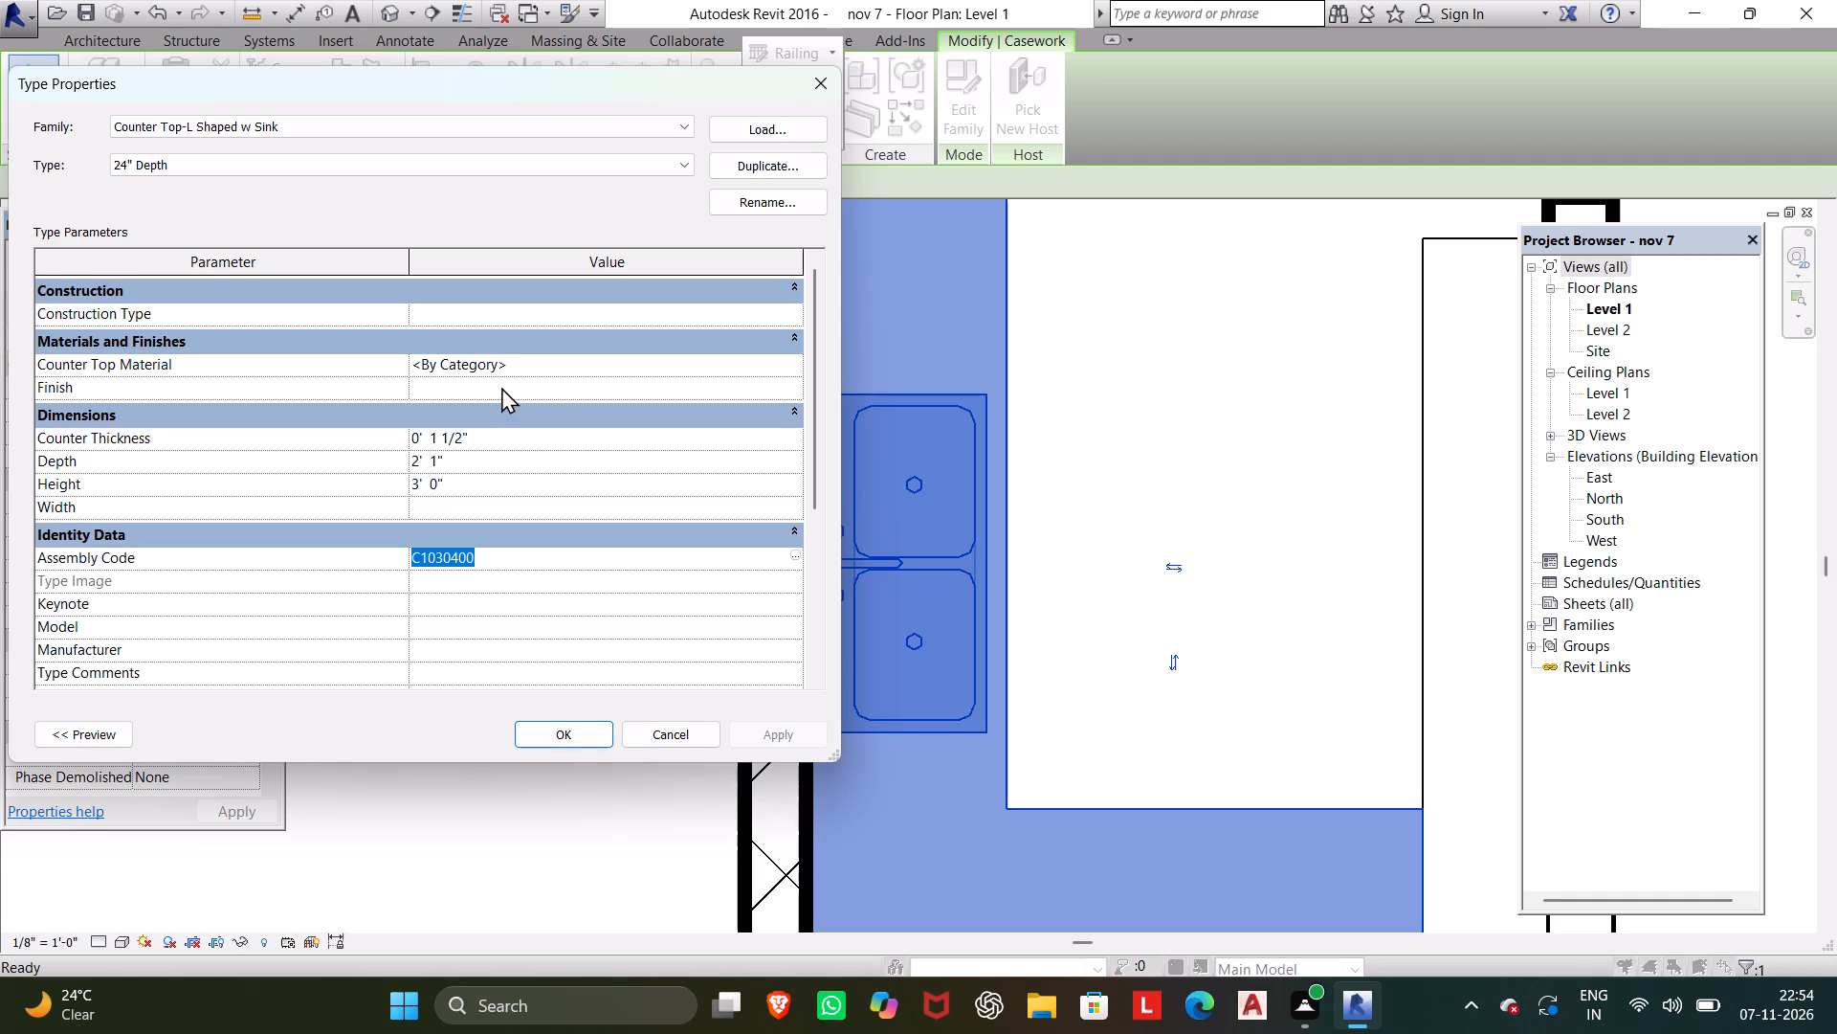
{"action": "left_click", "coordinate": [501, 365]}
{"action": "left_click", "coordinate": [501, 365]}
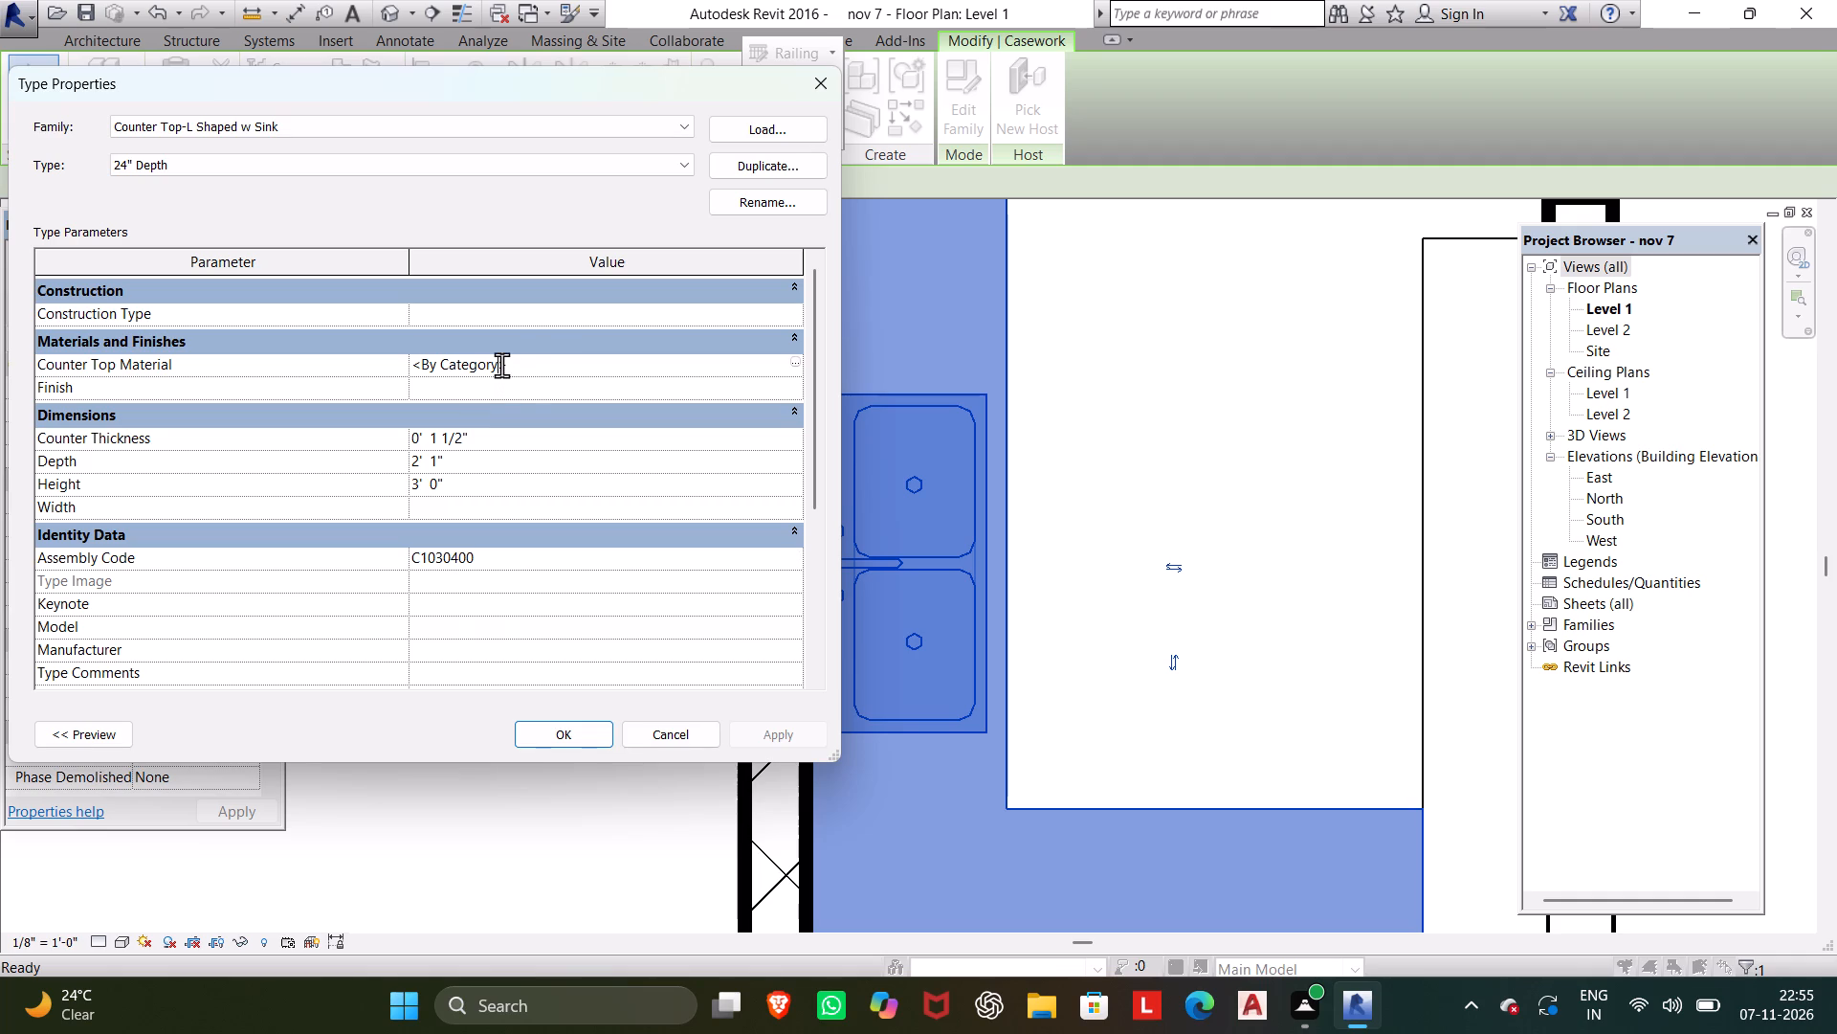
{"action": "left_click", "coordinate": [524, 376]}
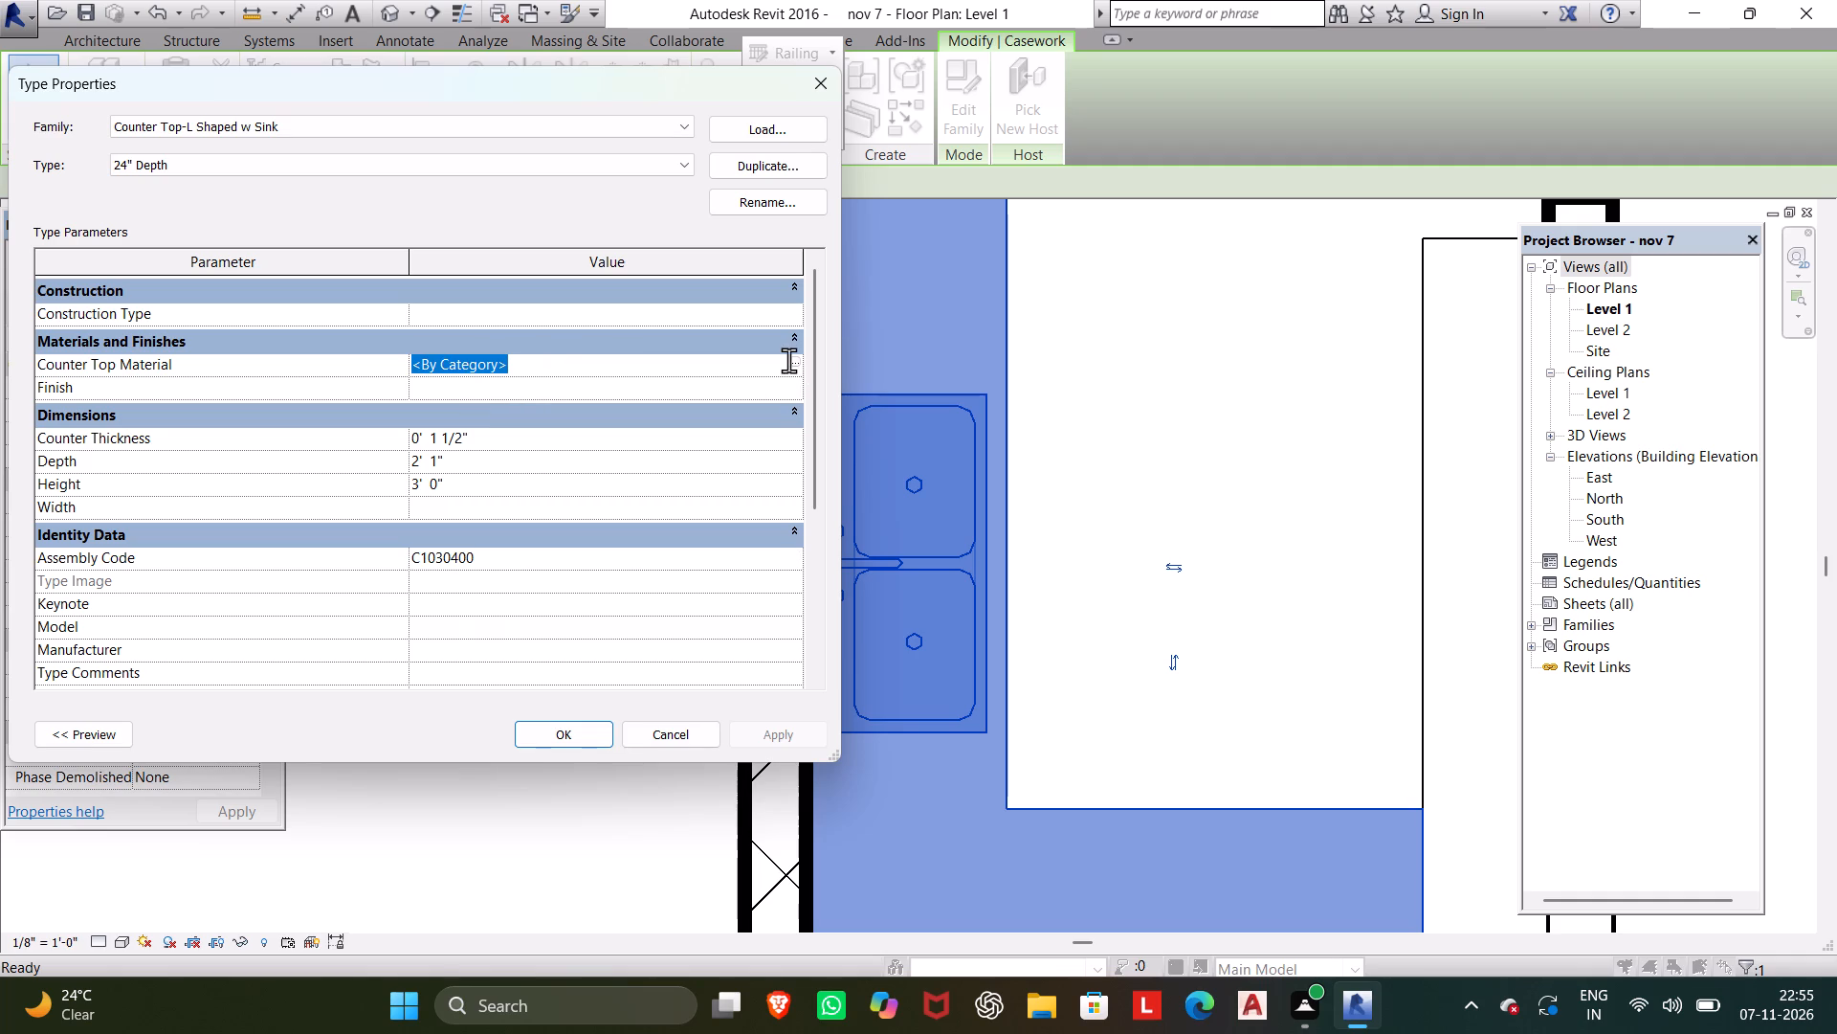
{"action": "left_click", "coordinate": [791, 360]}
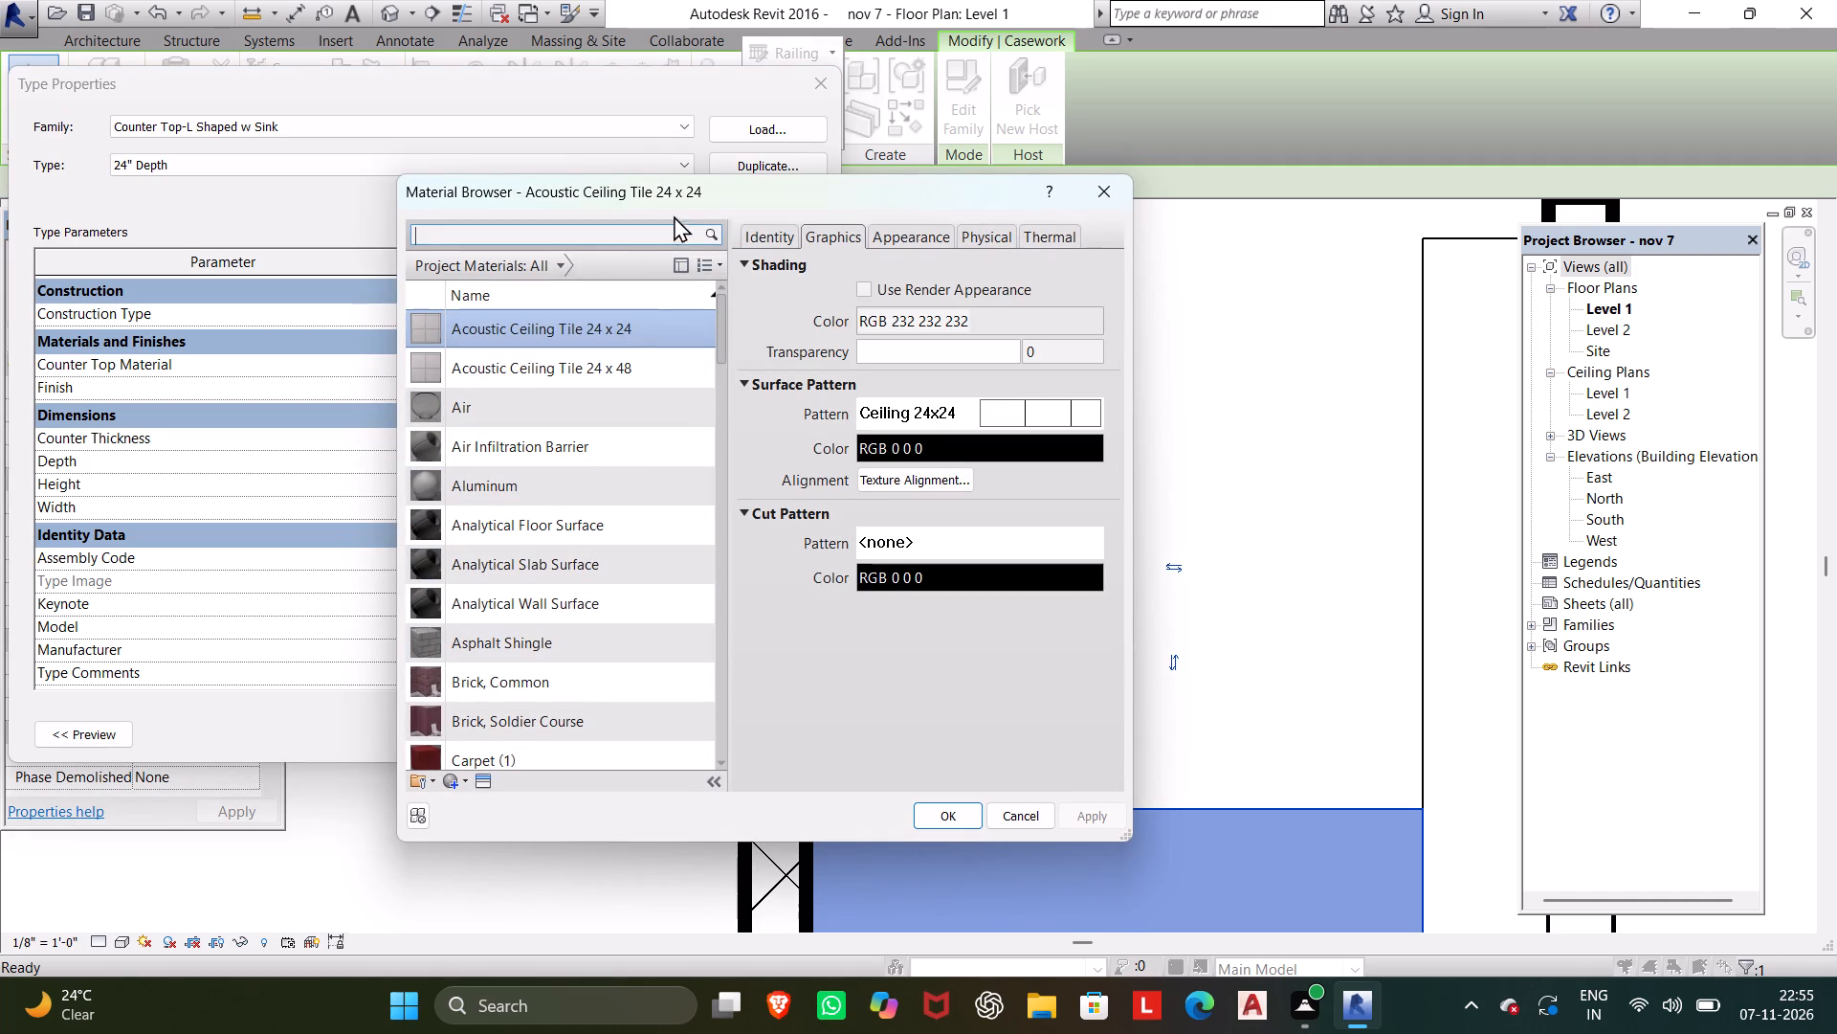
{"action": "left_click", "coordinate": [1087, 201]}
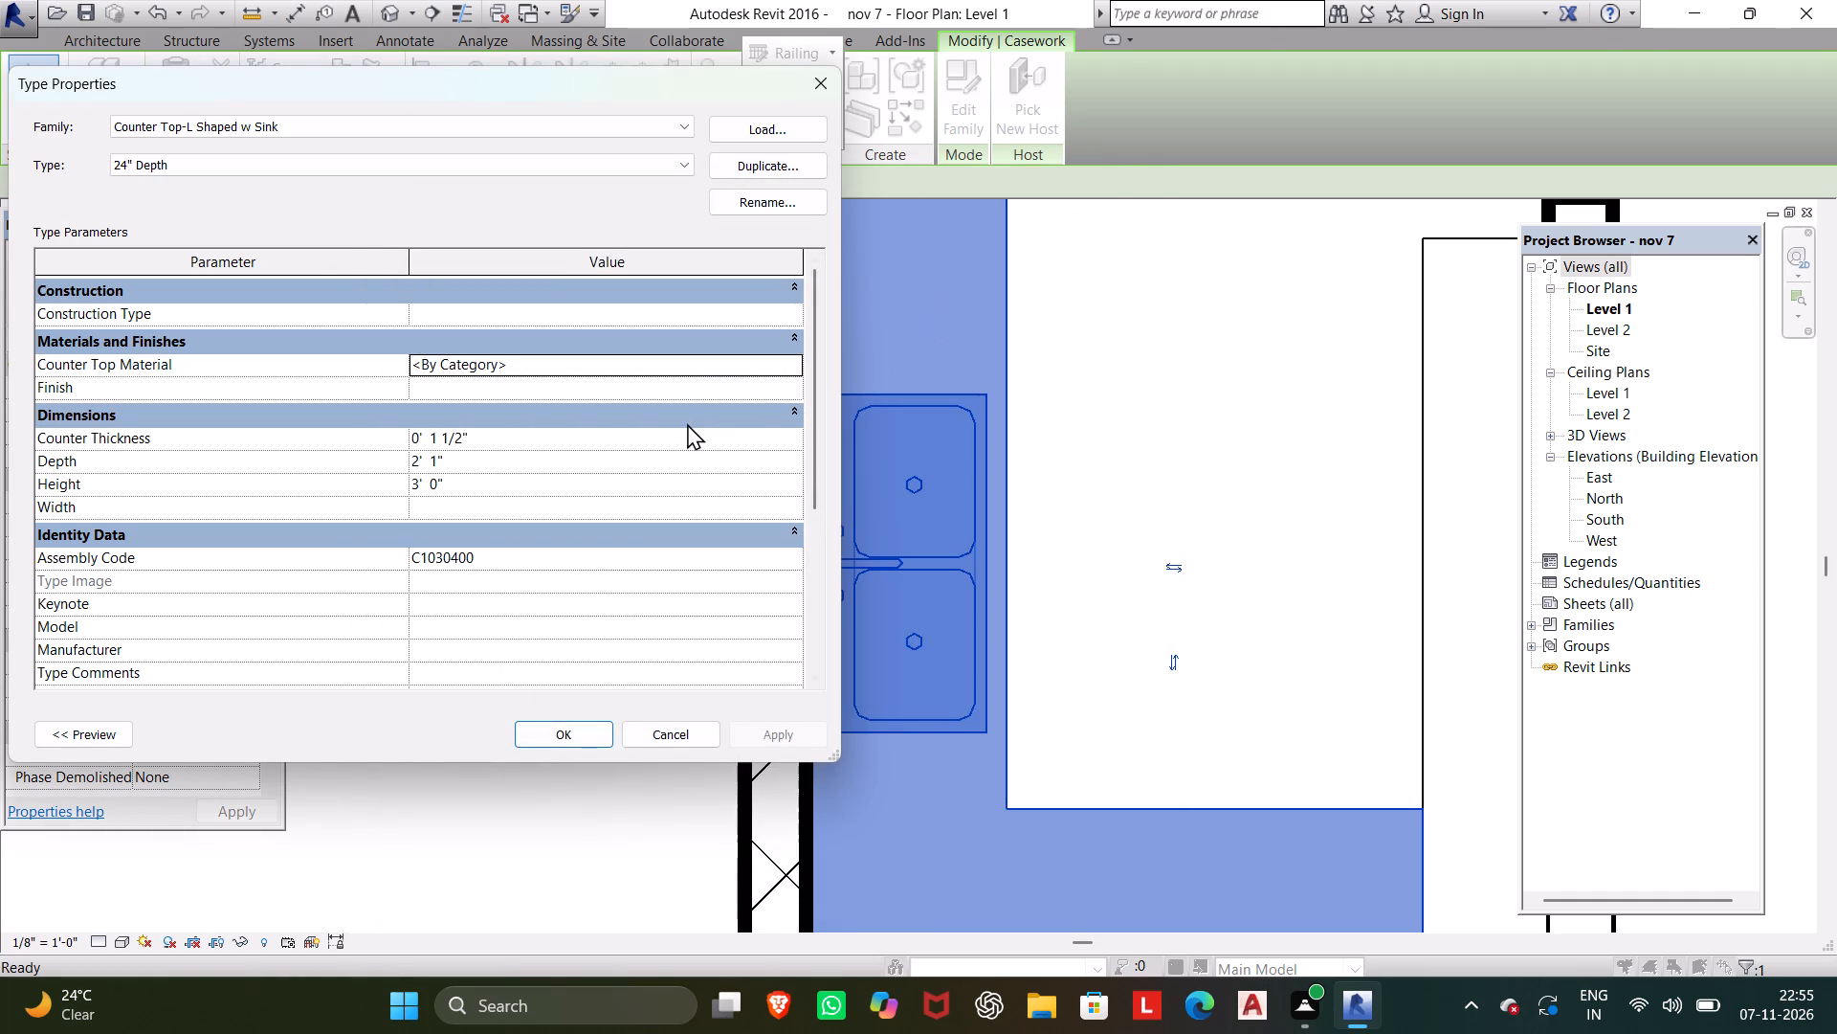
{"action": "scroll", "coordinate": [677, 424], "scroll_direction": "up", "scroll_amount": 4}
{"action": "left_click", "coordinate": [831, 100]}
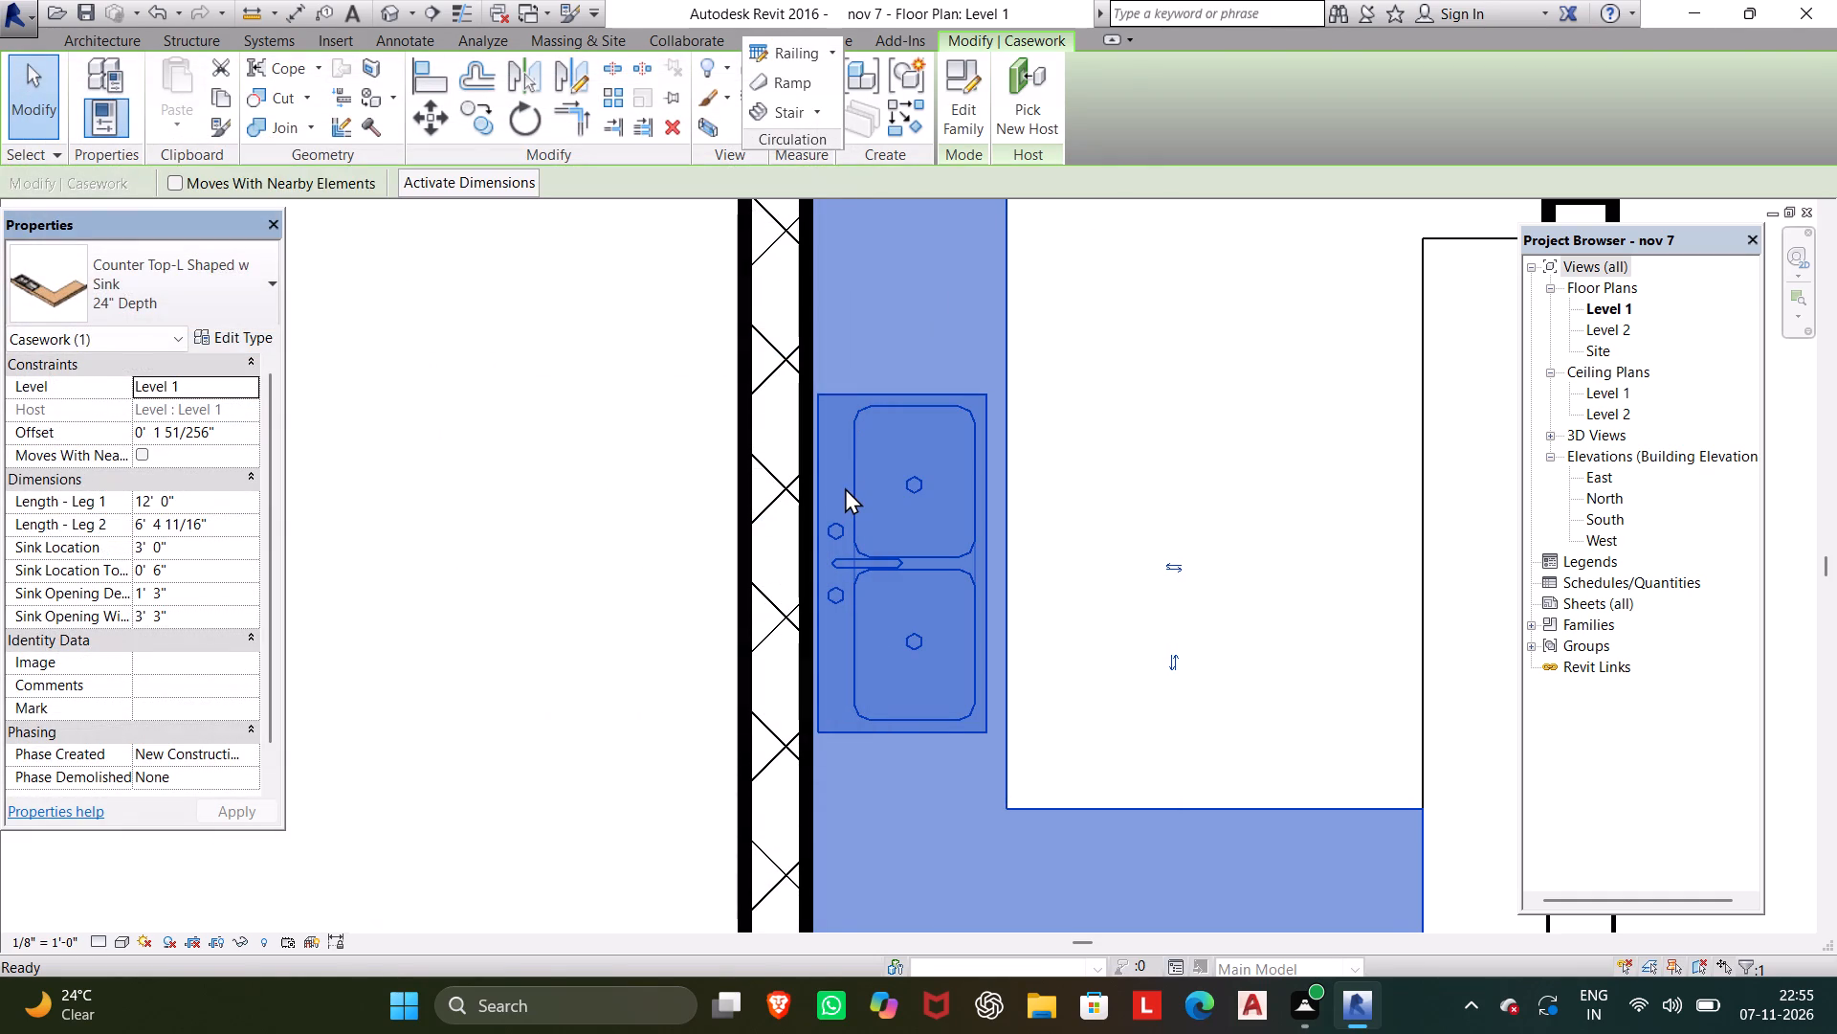
Nudge the shape handle at the sink's wall-side edge to about 0' 6" from the back, with an opening depth of about 1' 3".
{"action": "key", "text": "Escape"}
{"action": "left_click_drag", "start_coordinate": [918, 402], "coordinate": [924, 419]}
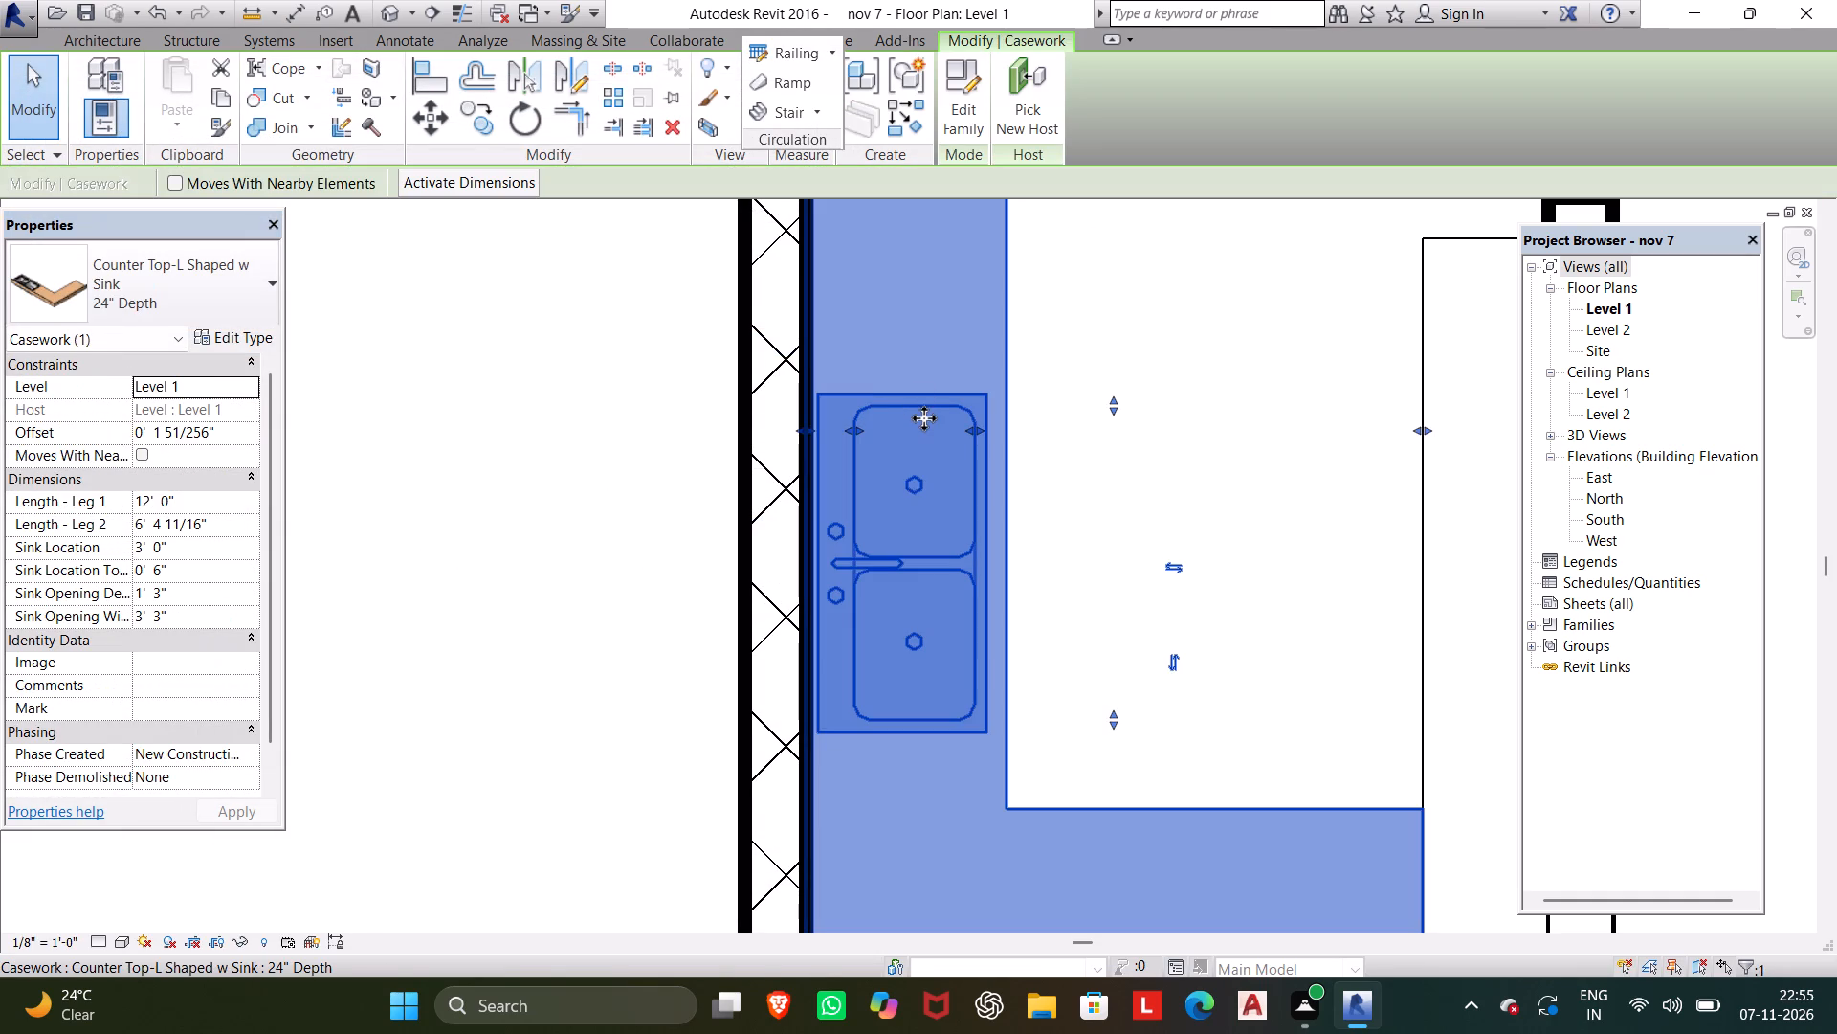
{"action": "scroll", "coordinate": [911, 496], "scroll_direction": "up", "scroll_amount": 6}
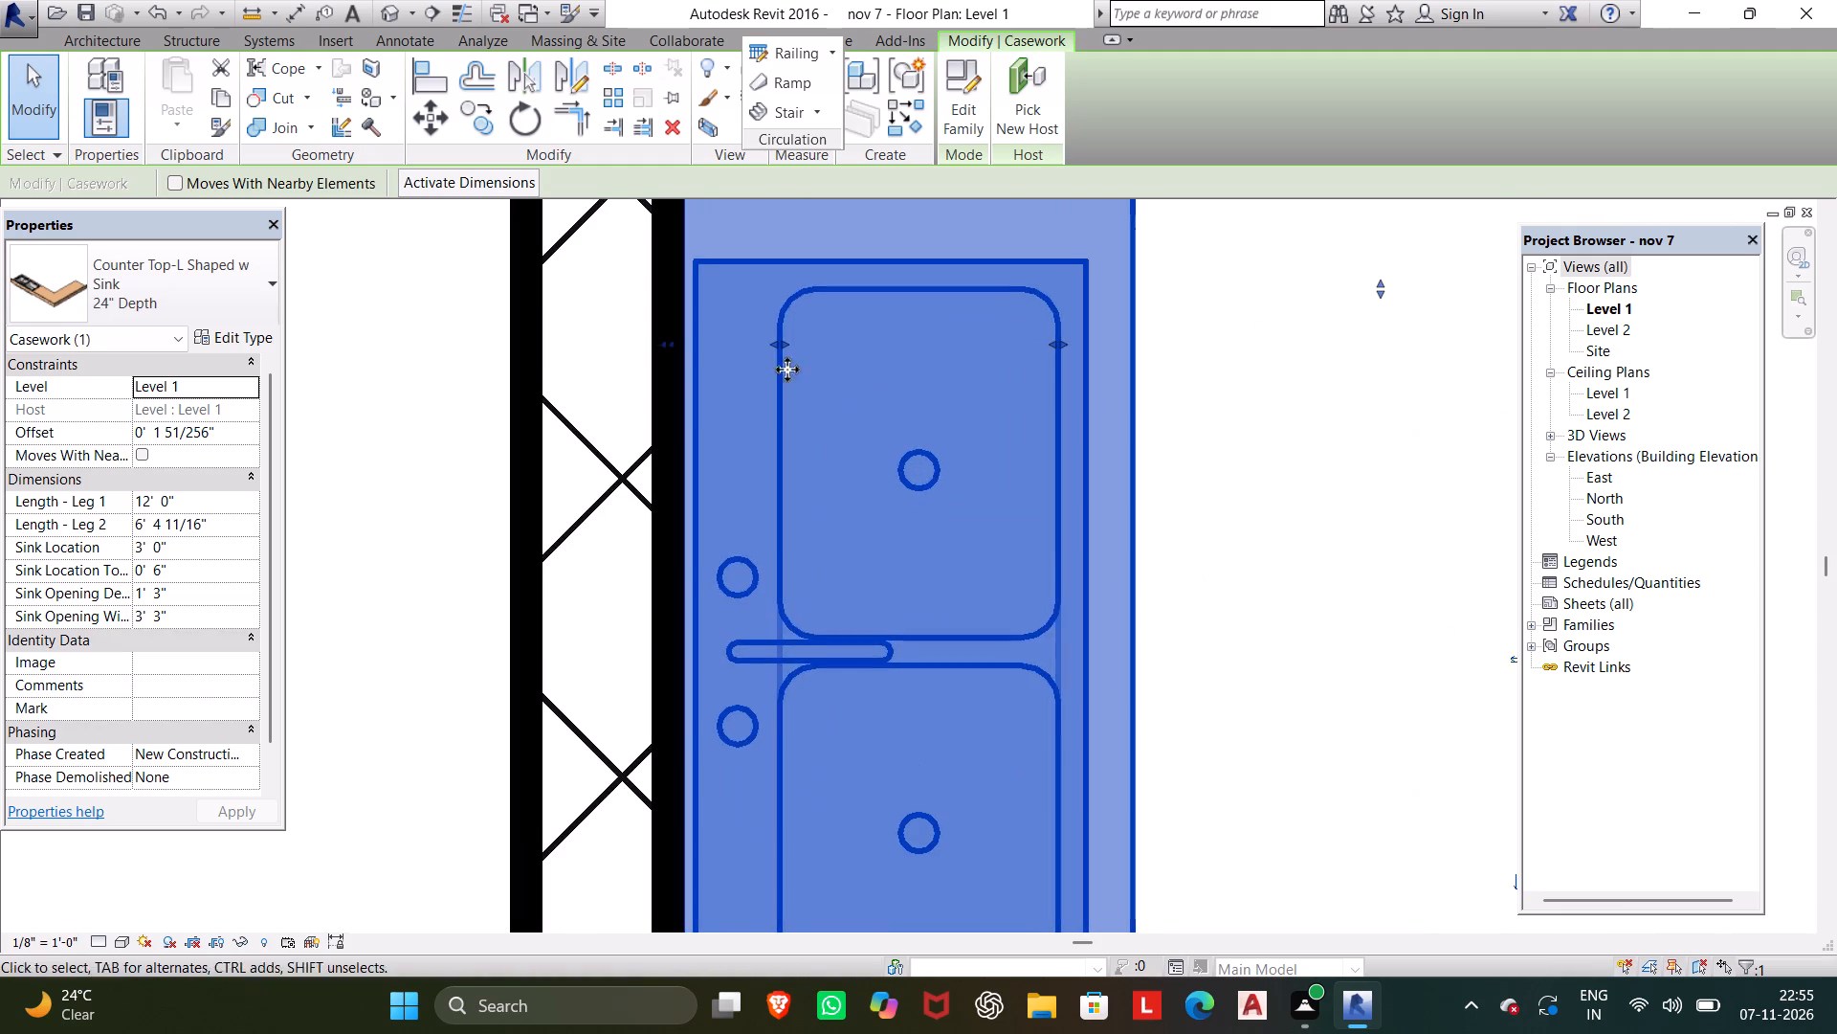
{"action": "left_click", "coordinate": [771, 339]}
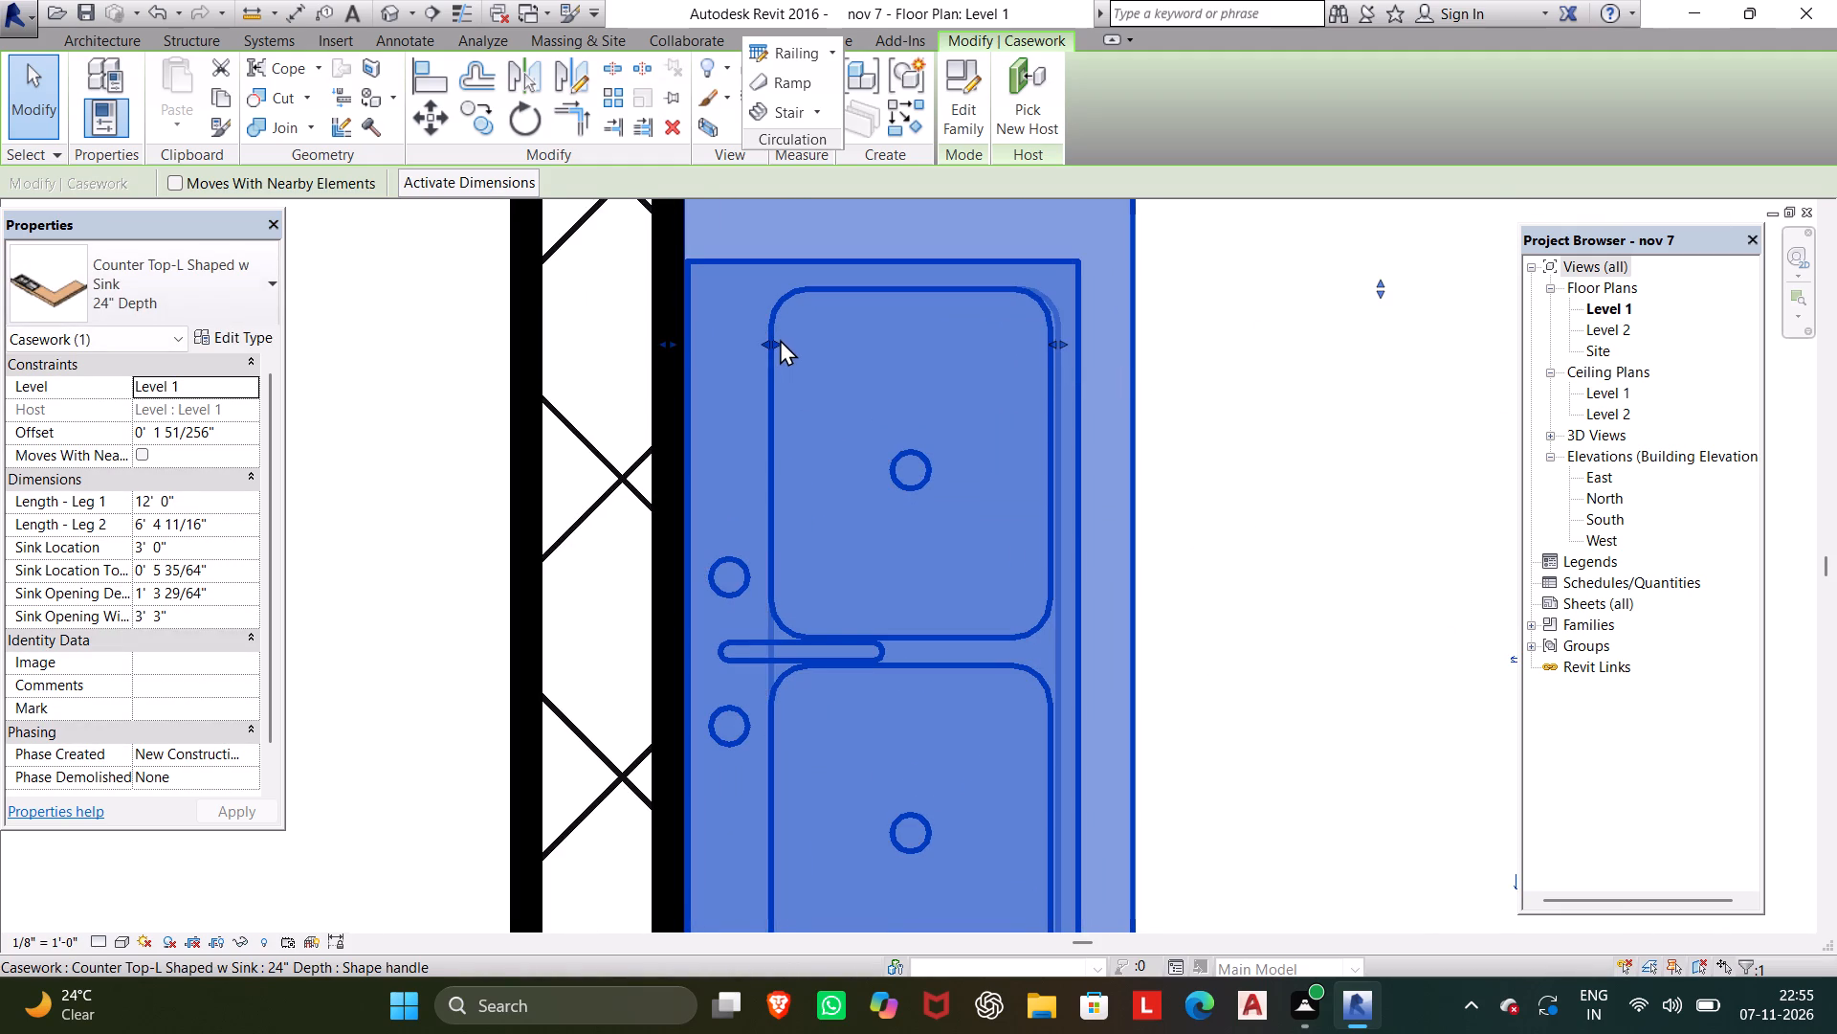
{"action": "left_click", "coordinate": [780, 339]}
{"action": "left_click", "coordinate": [780, 341]}
{"action": "left_click", "coordinate": [780, 341]}
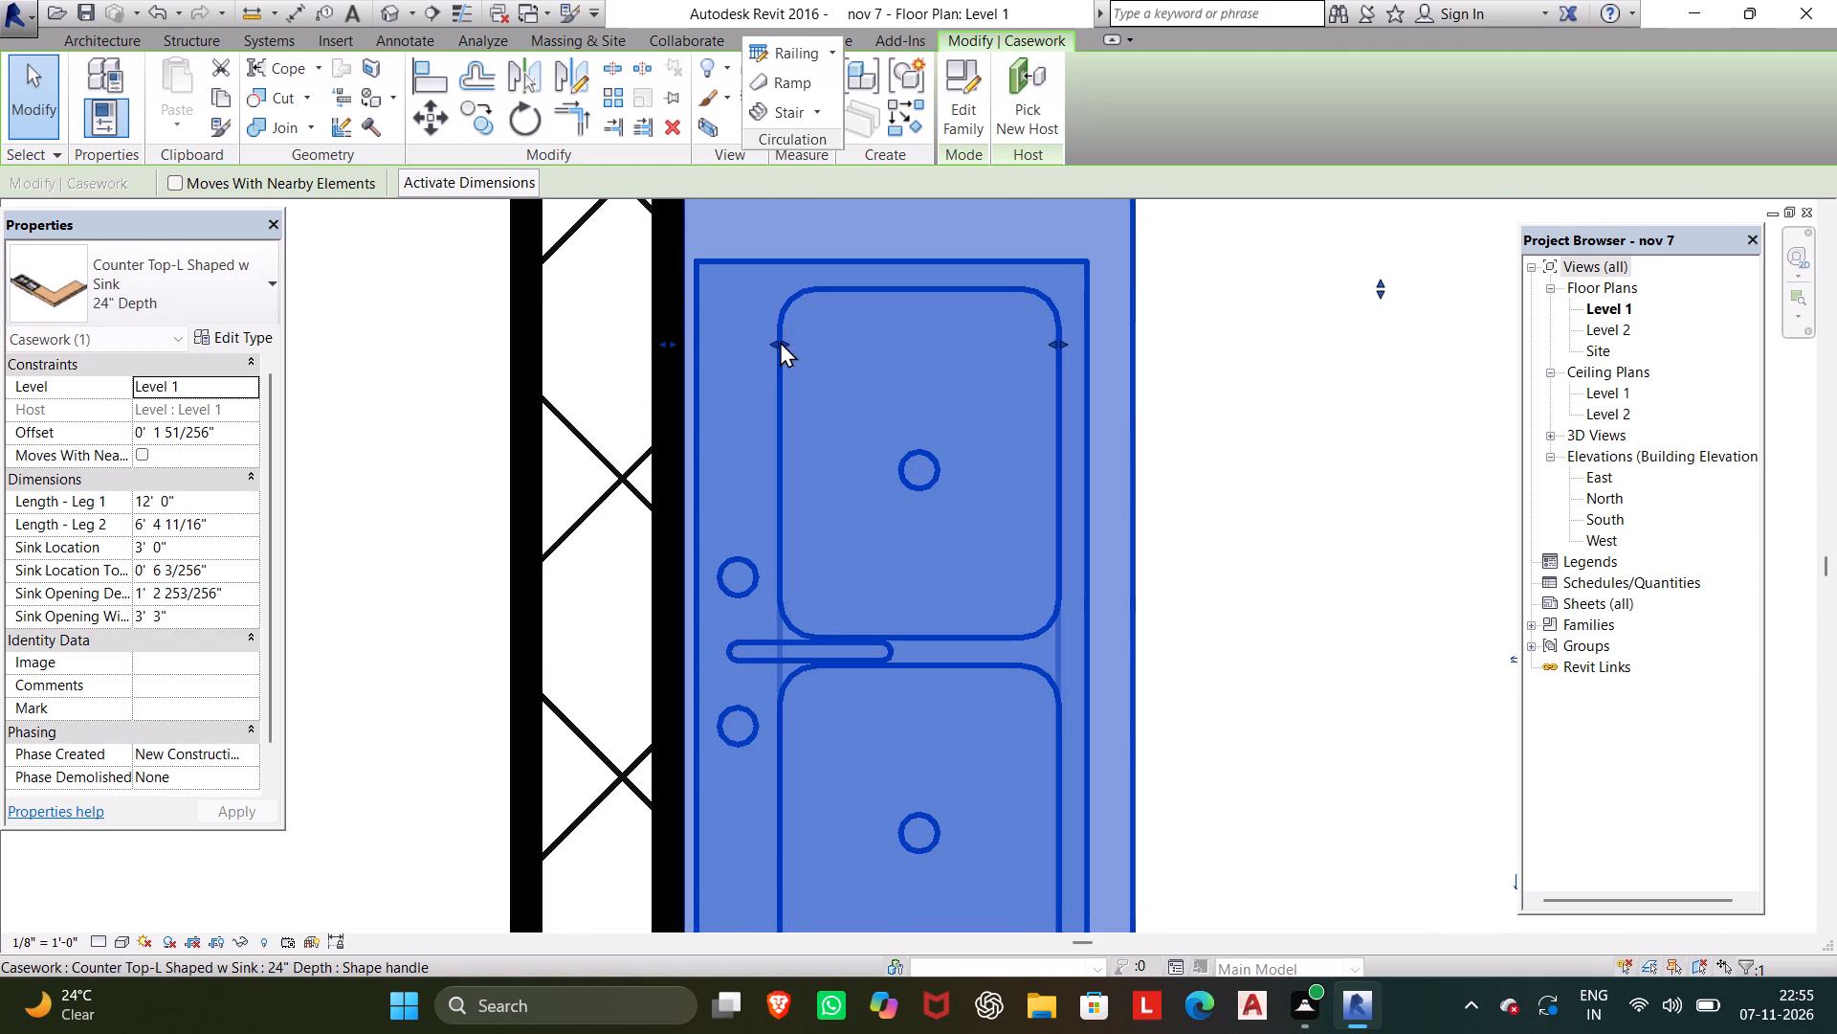
{"action": "left_click", "coordinate": [780, 341]}
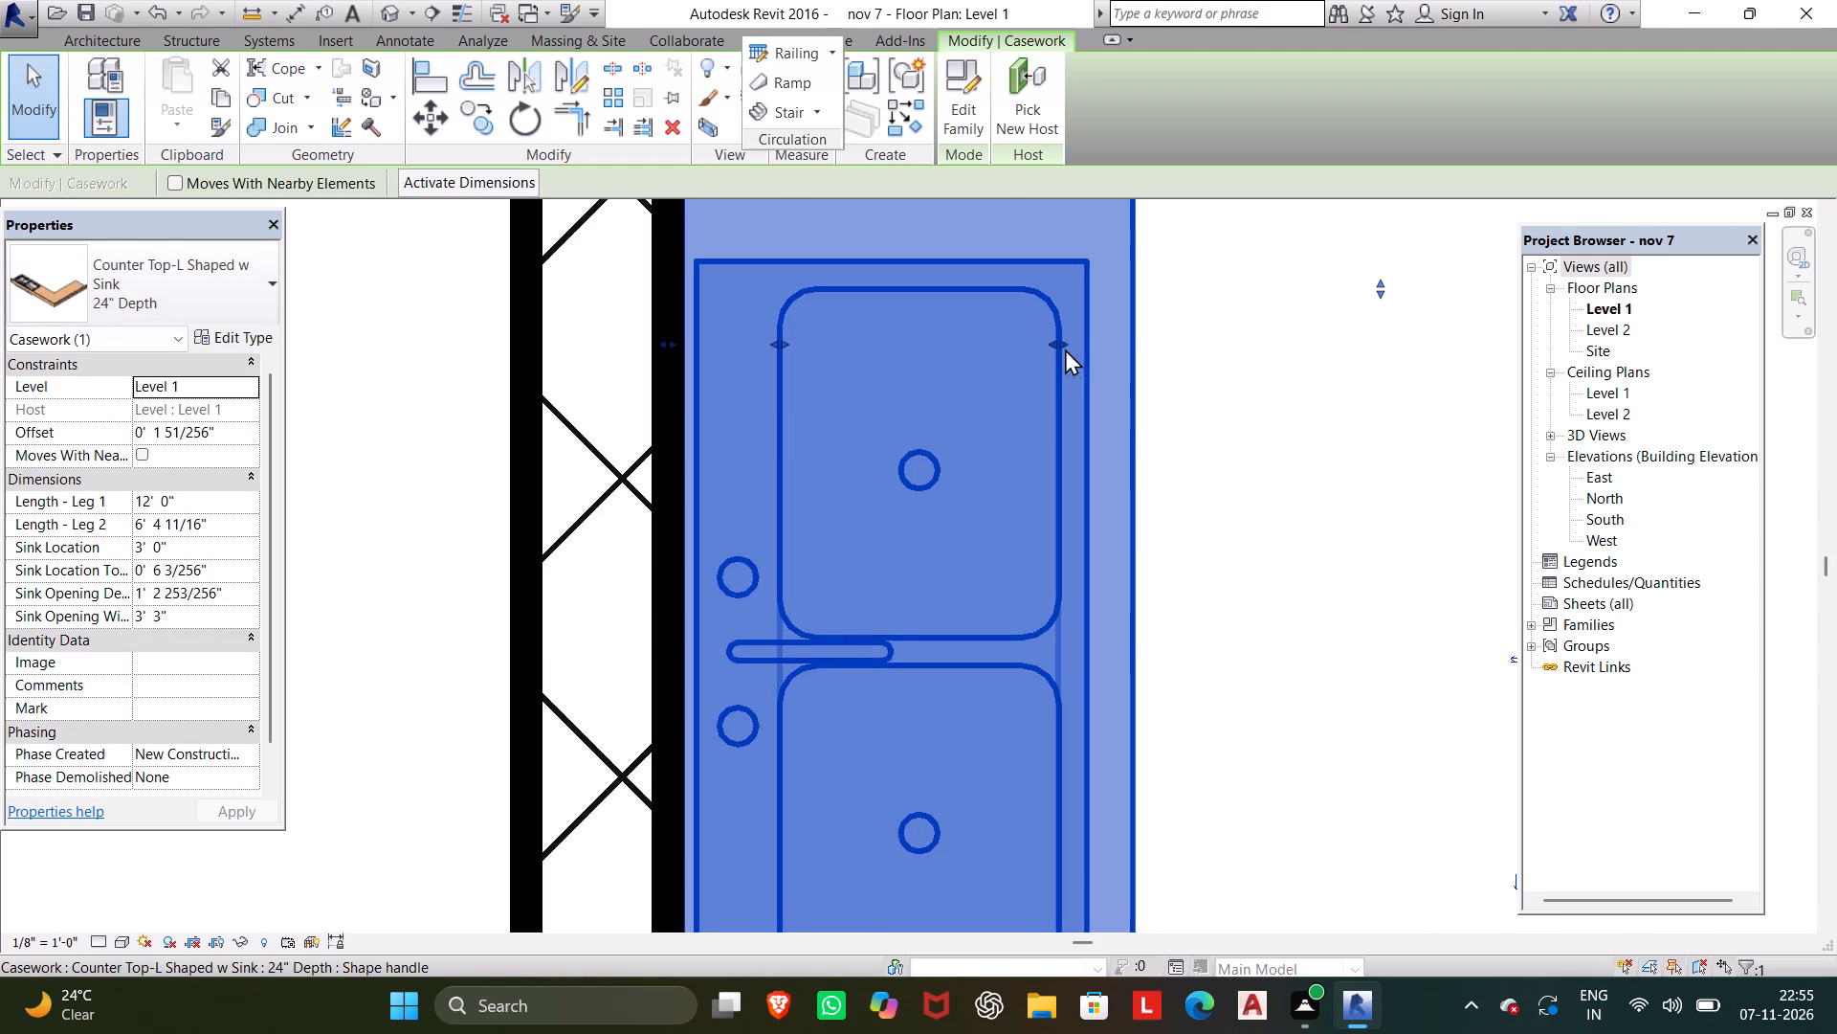
Nudge the shape handle at the sink's room-side edge to an opening depth of about 1' 2 3/4".
{"action": "left_click", "coordinate": [1058, 341]}
{"action": "left_click", "coordinate": [1058, 341]}
{"action": "left_click", "coordinate": [1058, 341]}
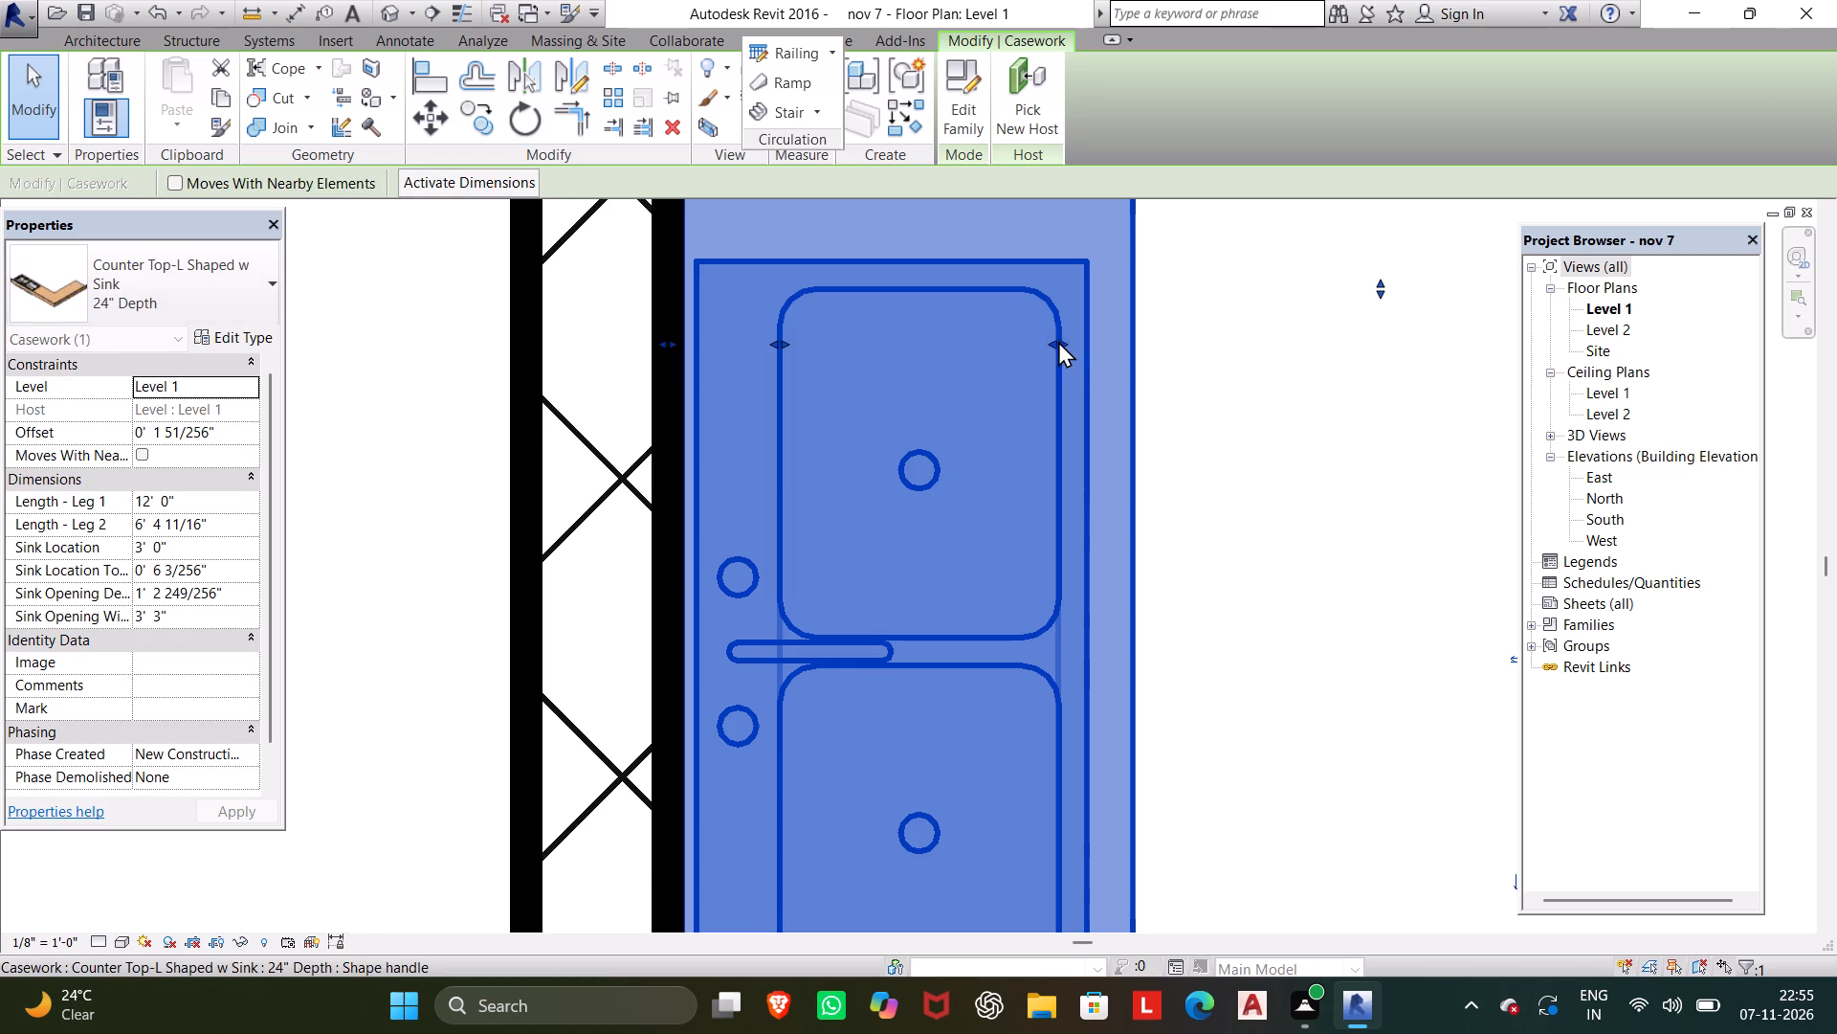
{"action": "scroll", "coordinate": [1058, 341], "scroll_direction": "down", "scroll_amount": 2}
{"action": "middle_click", "coordinate": [1058, 341]}
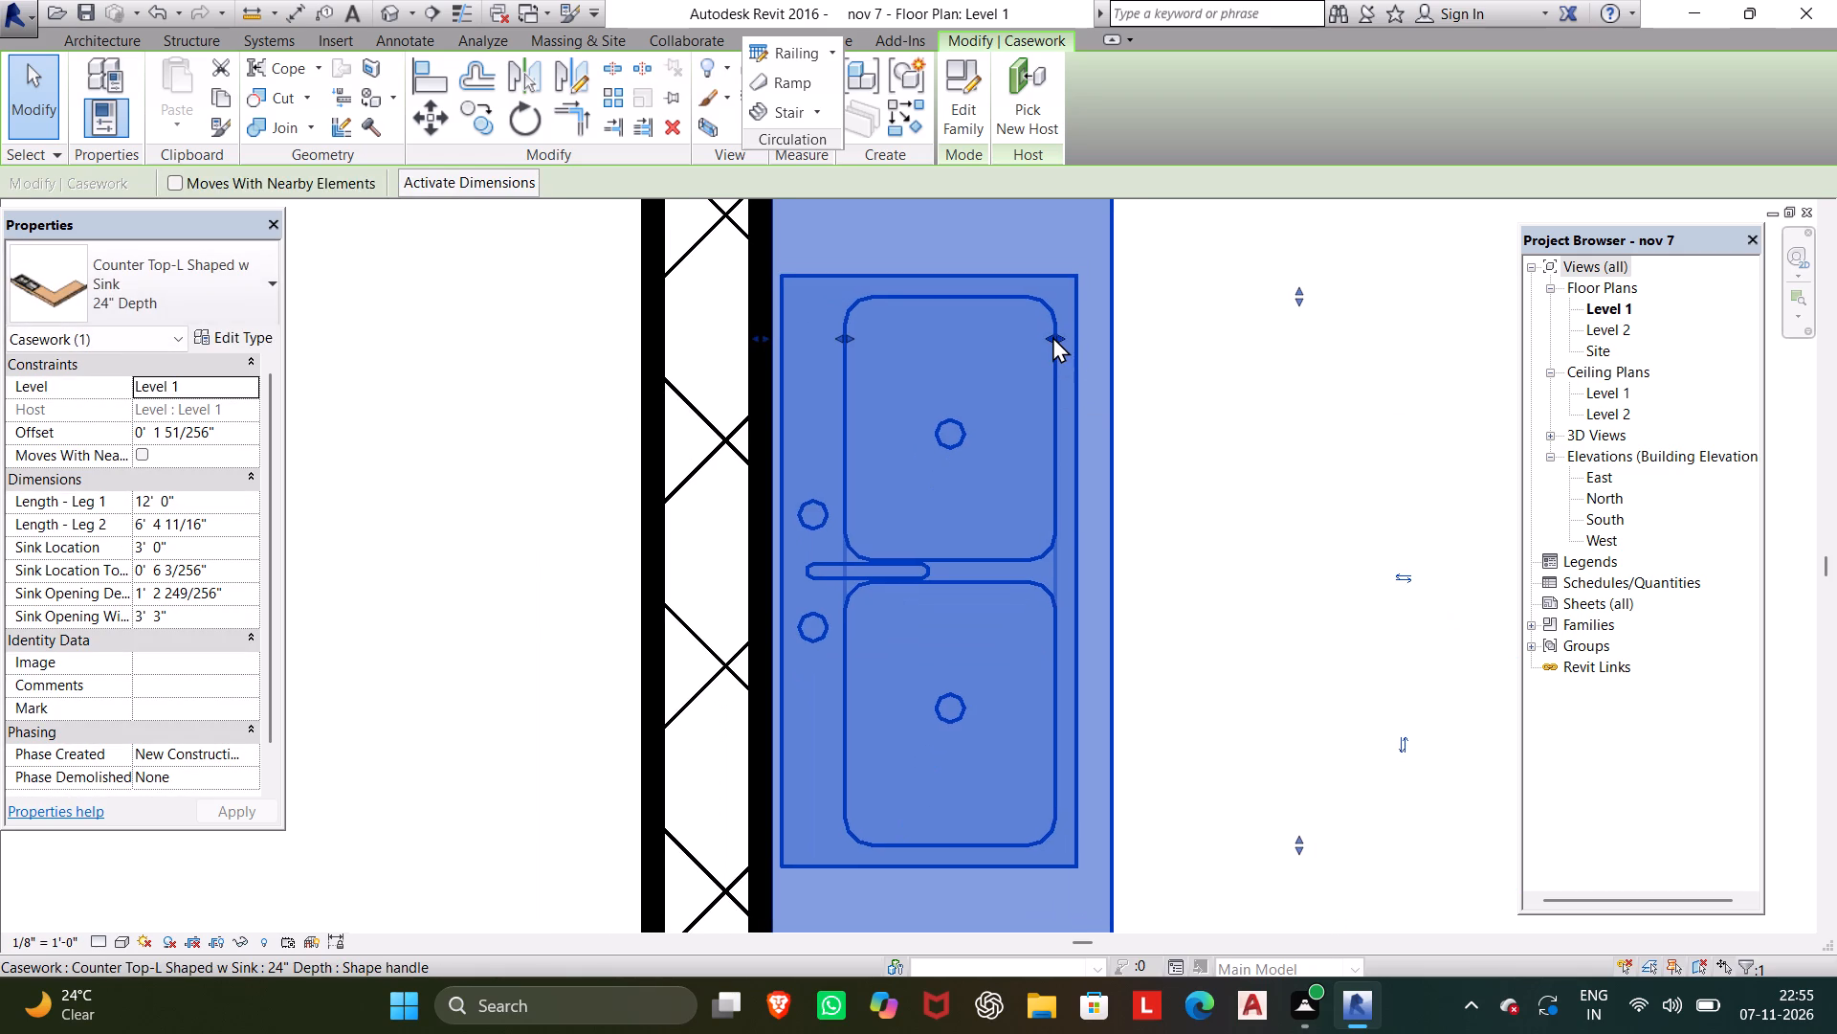
{"action": "left_click", "coordinate": [1052, 336]}
{"action": "double_click", "coordinate": [1052, 336]}
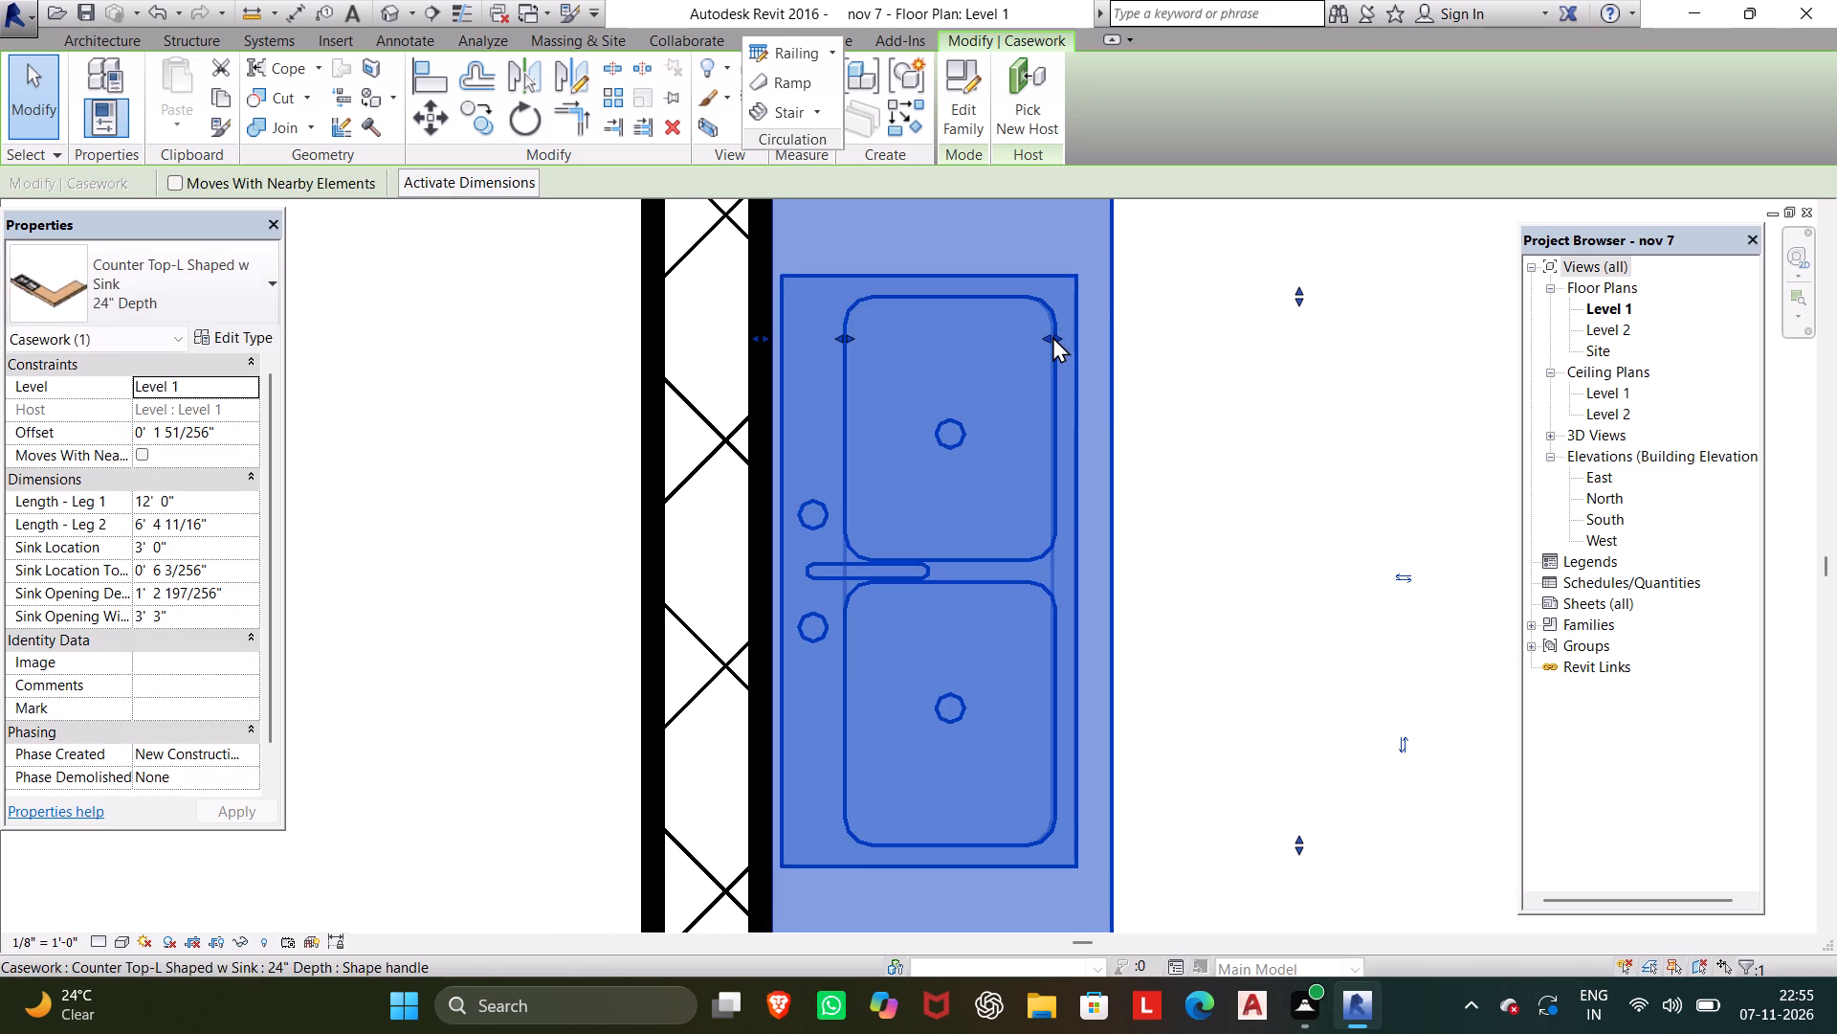
{"action": "triple_click", "coordinate": [1052, 336]}
{"action": "double_click", "coordinate": [1052, 338]}
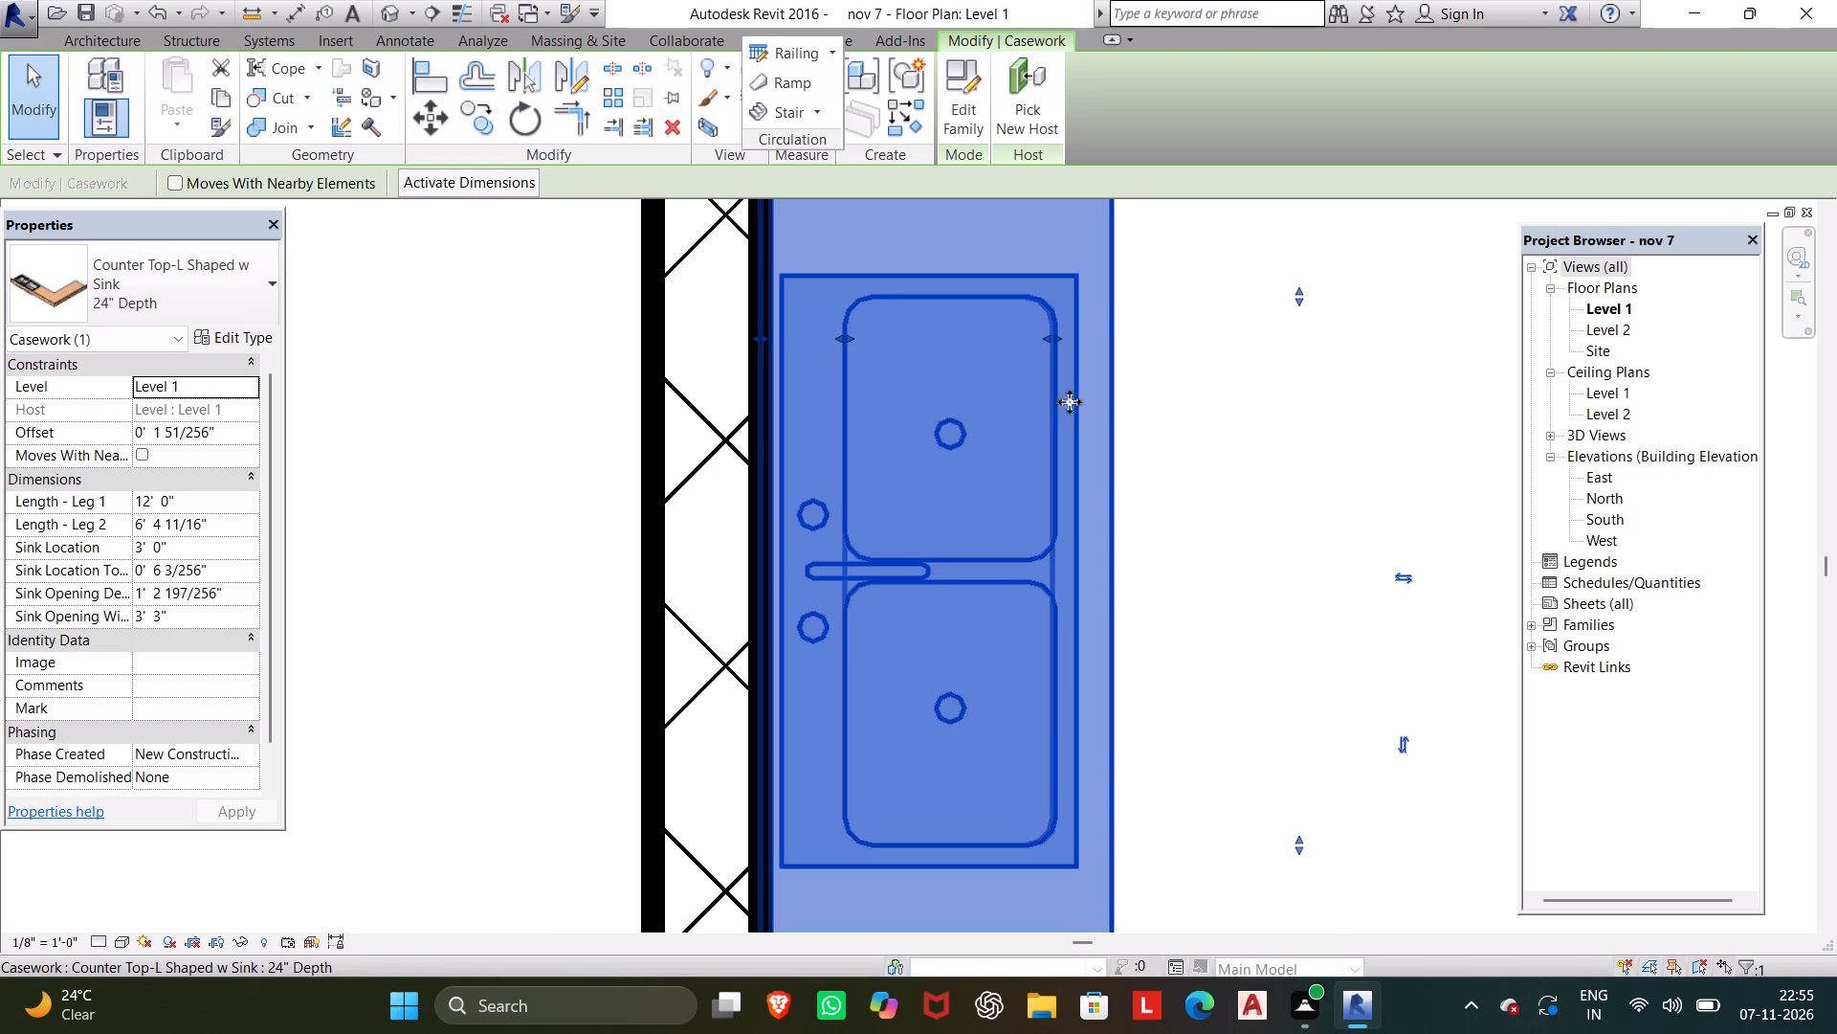
Nudge the sink's corner-side shape handle to a sink location of about 3' 0 7/16" and opening width of about 3' 2 9/16".
{"action": "left_click", "coordinate": [1304, 843]}
{"action": "left_click", "coordinate": [1304, 843]}
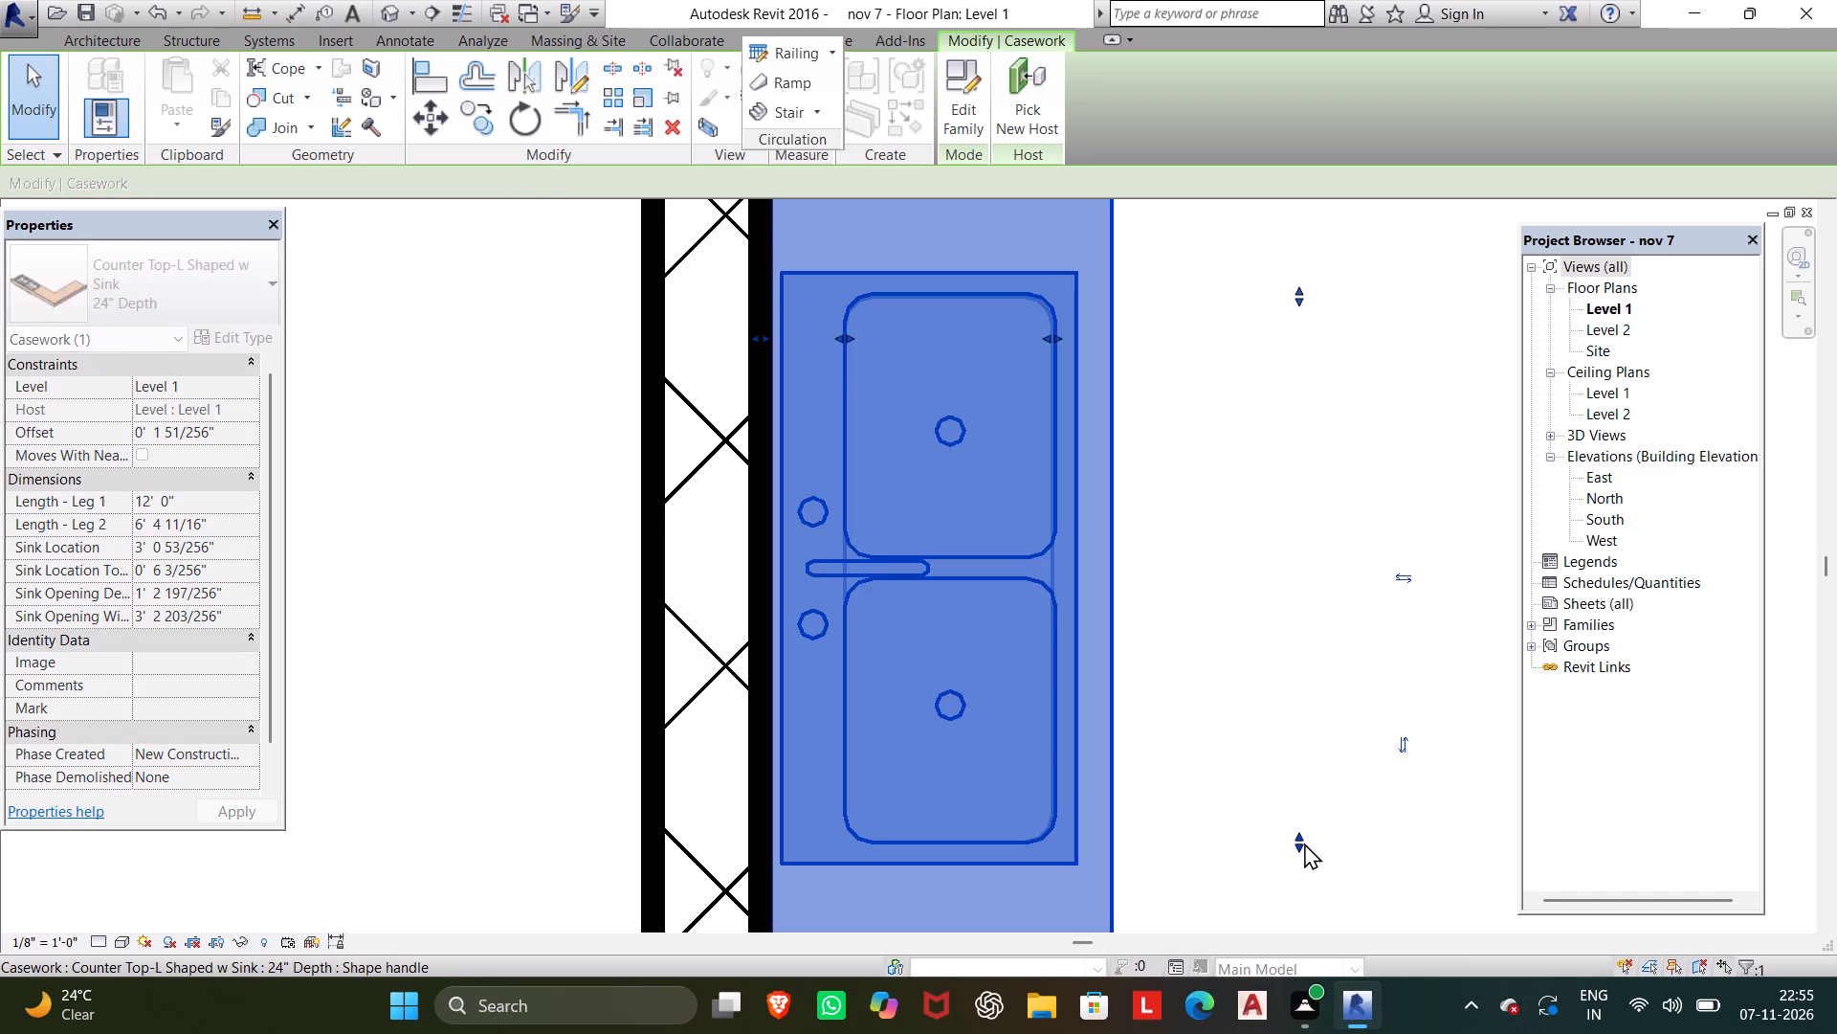
{"action": "scroll", "coordinate": [1304, 843], "scroll_direction": "down", "scroll_amount": 6}
{"action": "middle_click_drag", "start_coordinate": [1305, 815], "coordinate": [1300, 799]}
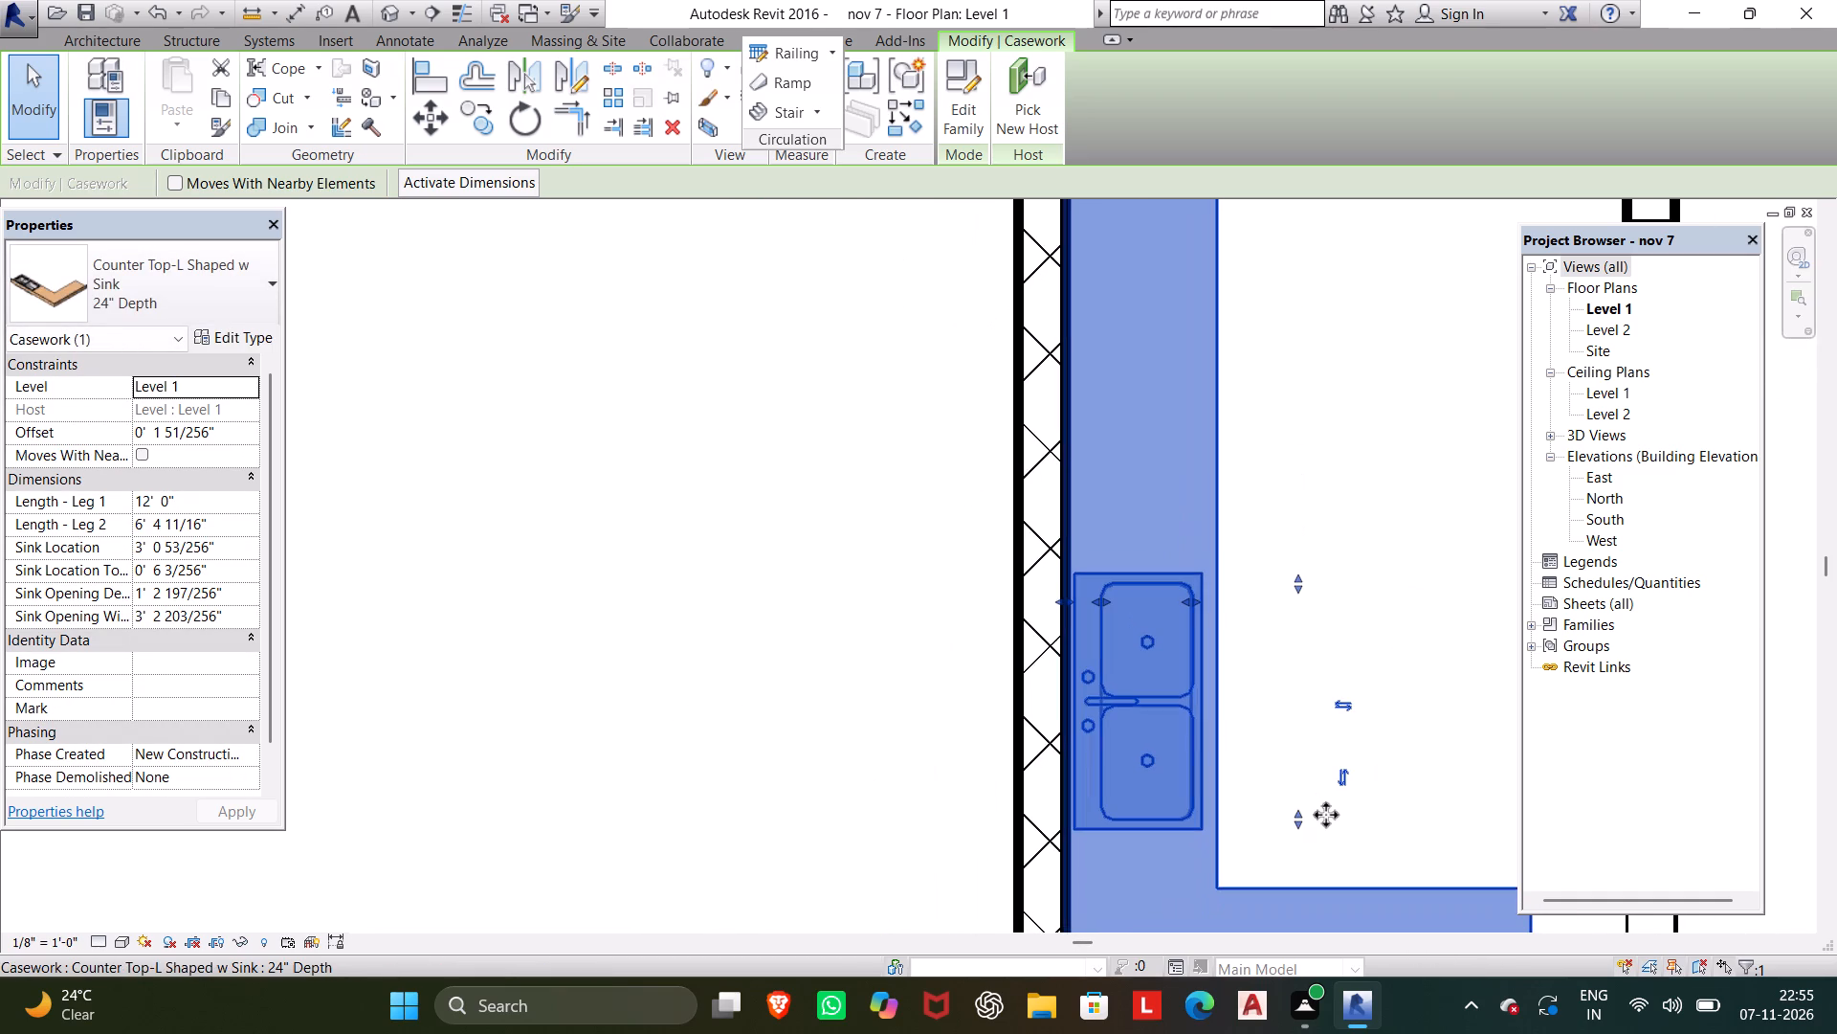
{"action": "left_click", "coordinate": [1307, 820]}
{"action": "left_click", "coordinate": [1307, 820]}
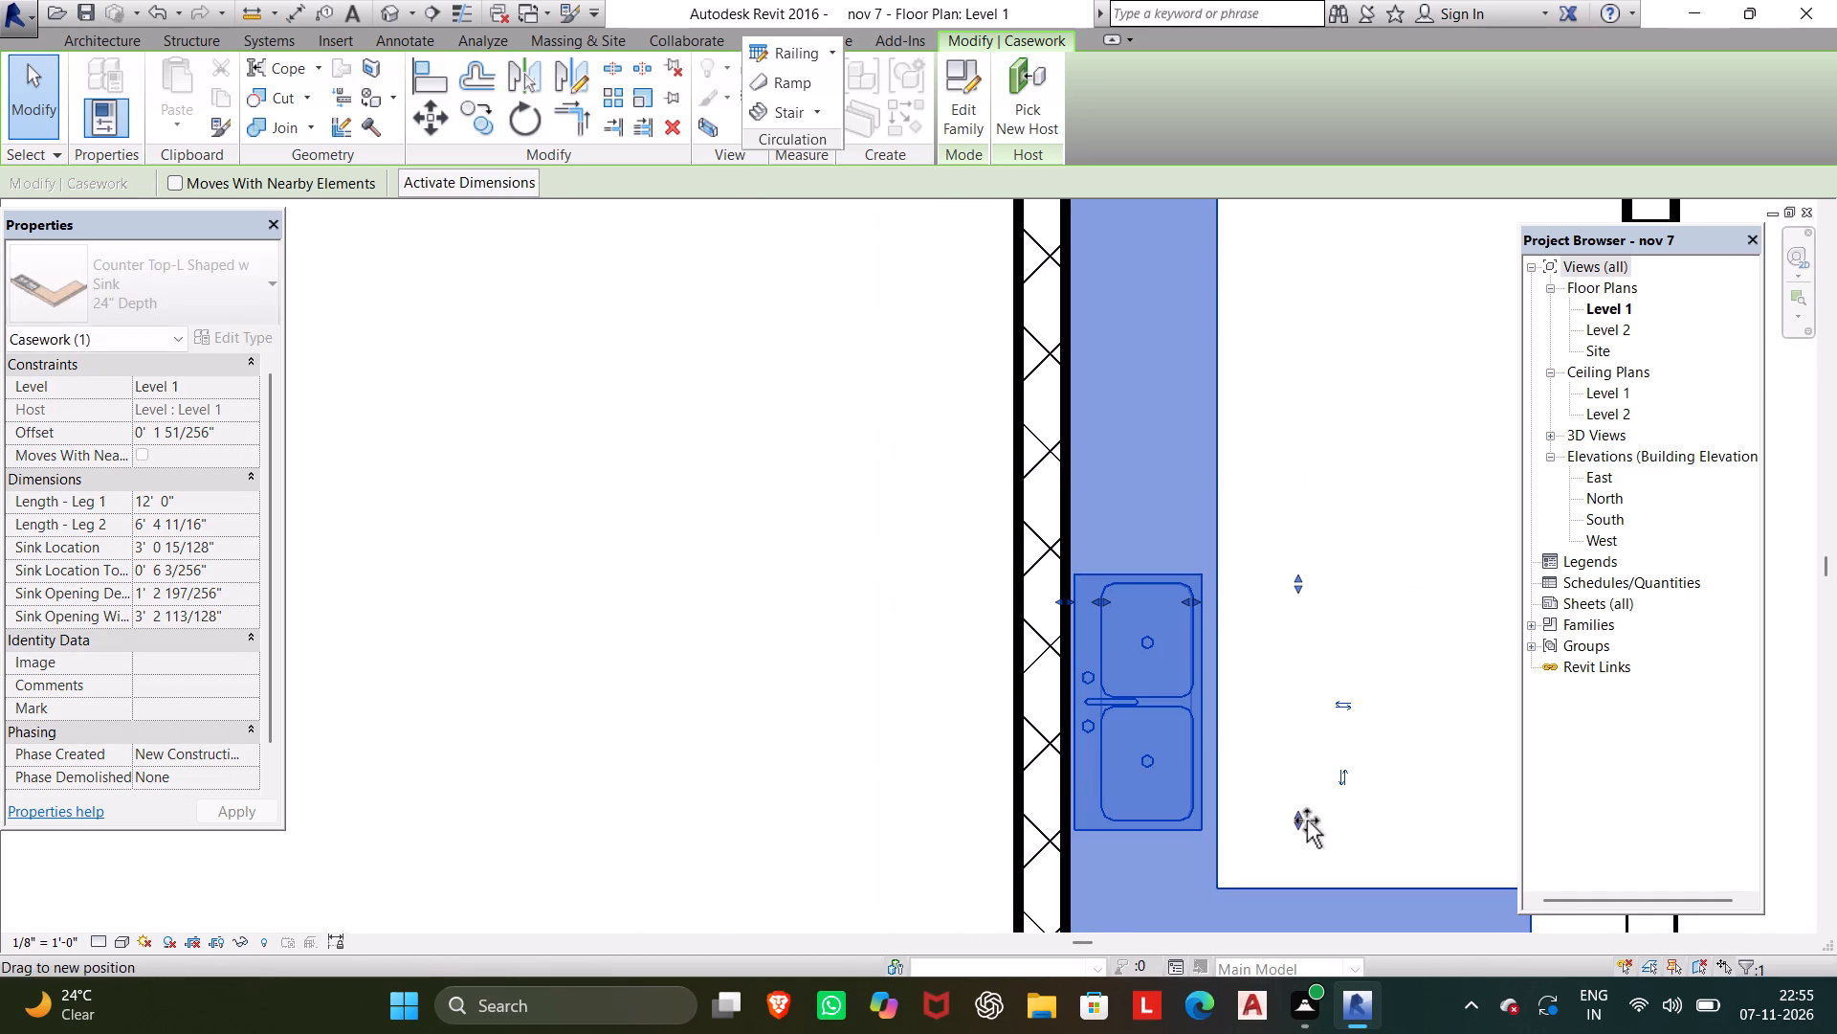
{"action": "left_click", "coordinate": [1300, 819]}
{"action": "triple_click", "coordinate": [1300, 819]}
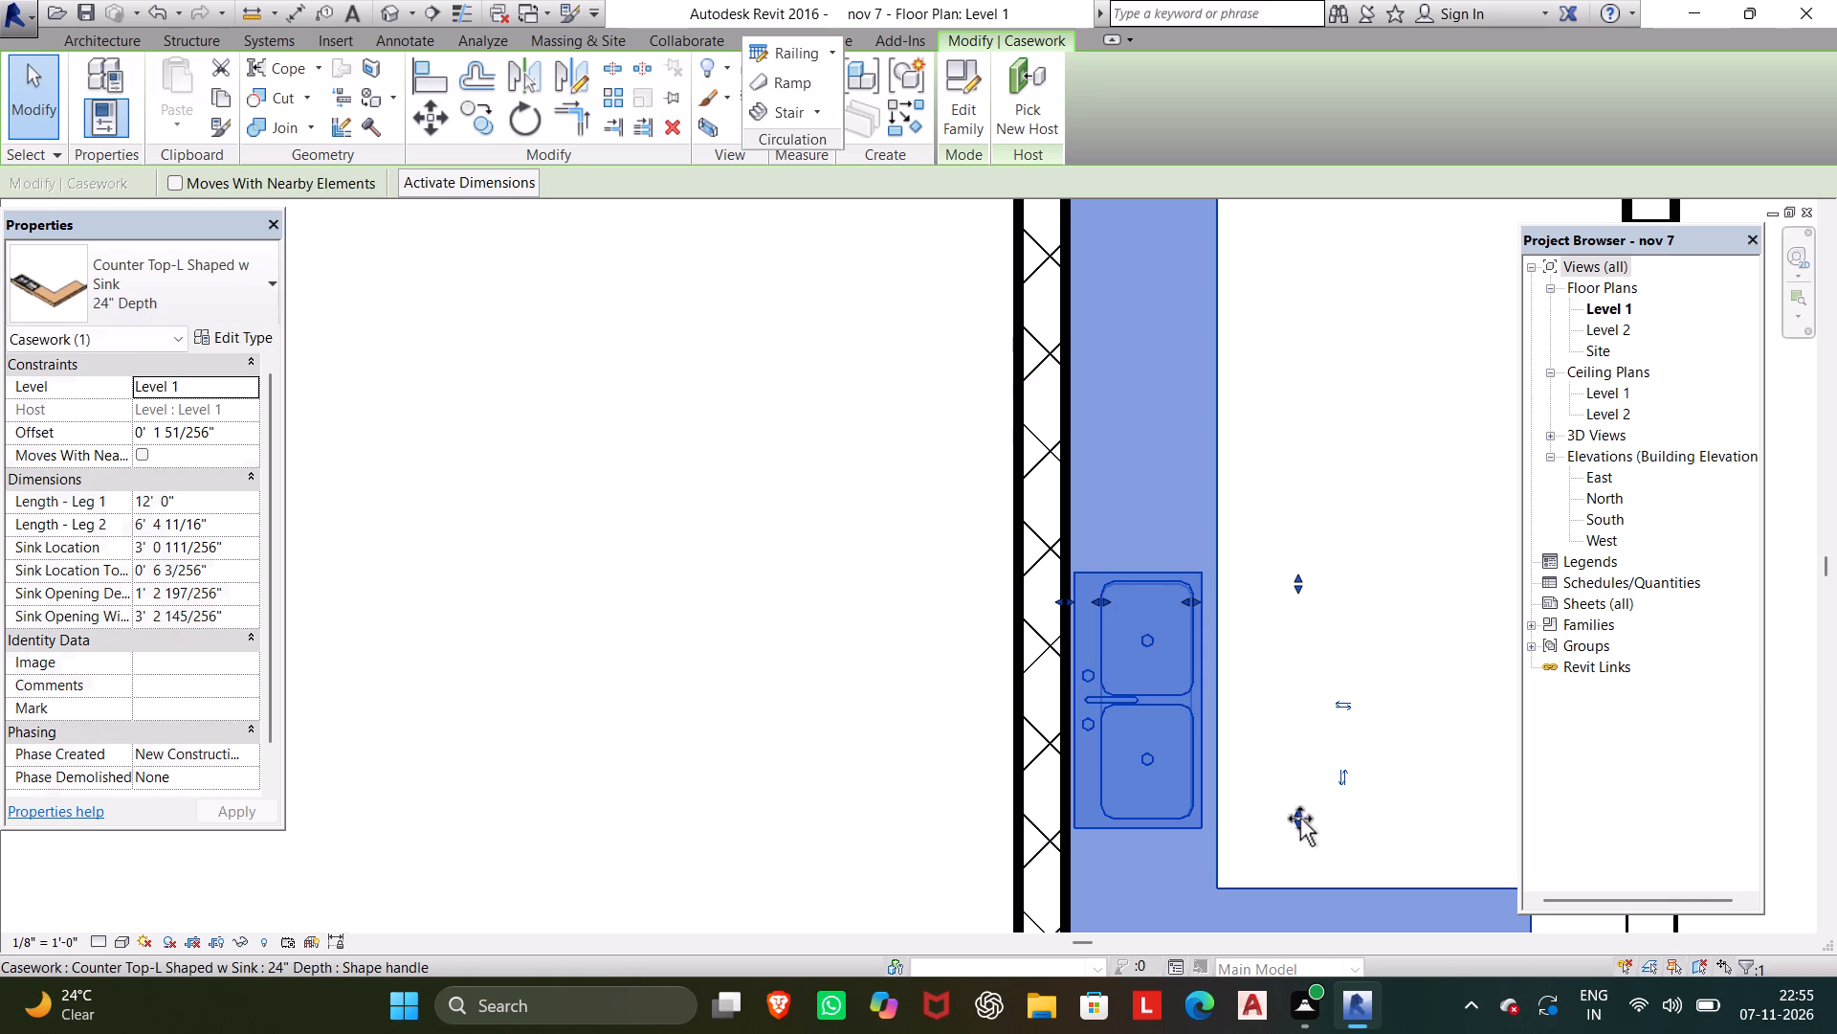
Shift the double sink's two end handles away from the countertop corner, giving a sink location of about 5' 8 1/4" and opening width of about 3' 0 3/16".
{"action": "triple_click", "coordinate": [1300, 819]}
{"action": "left_click_drag", "start_coordinate": [1295, 812], "coordinate": [1295, 792]}
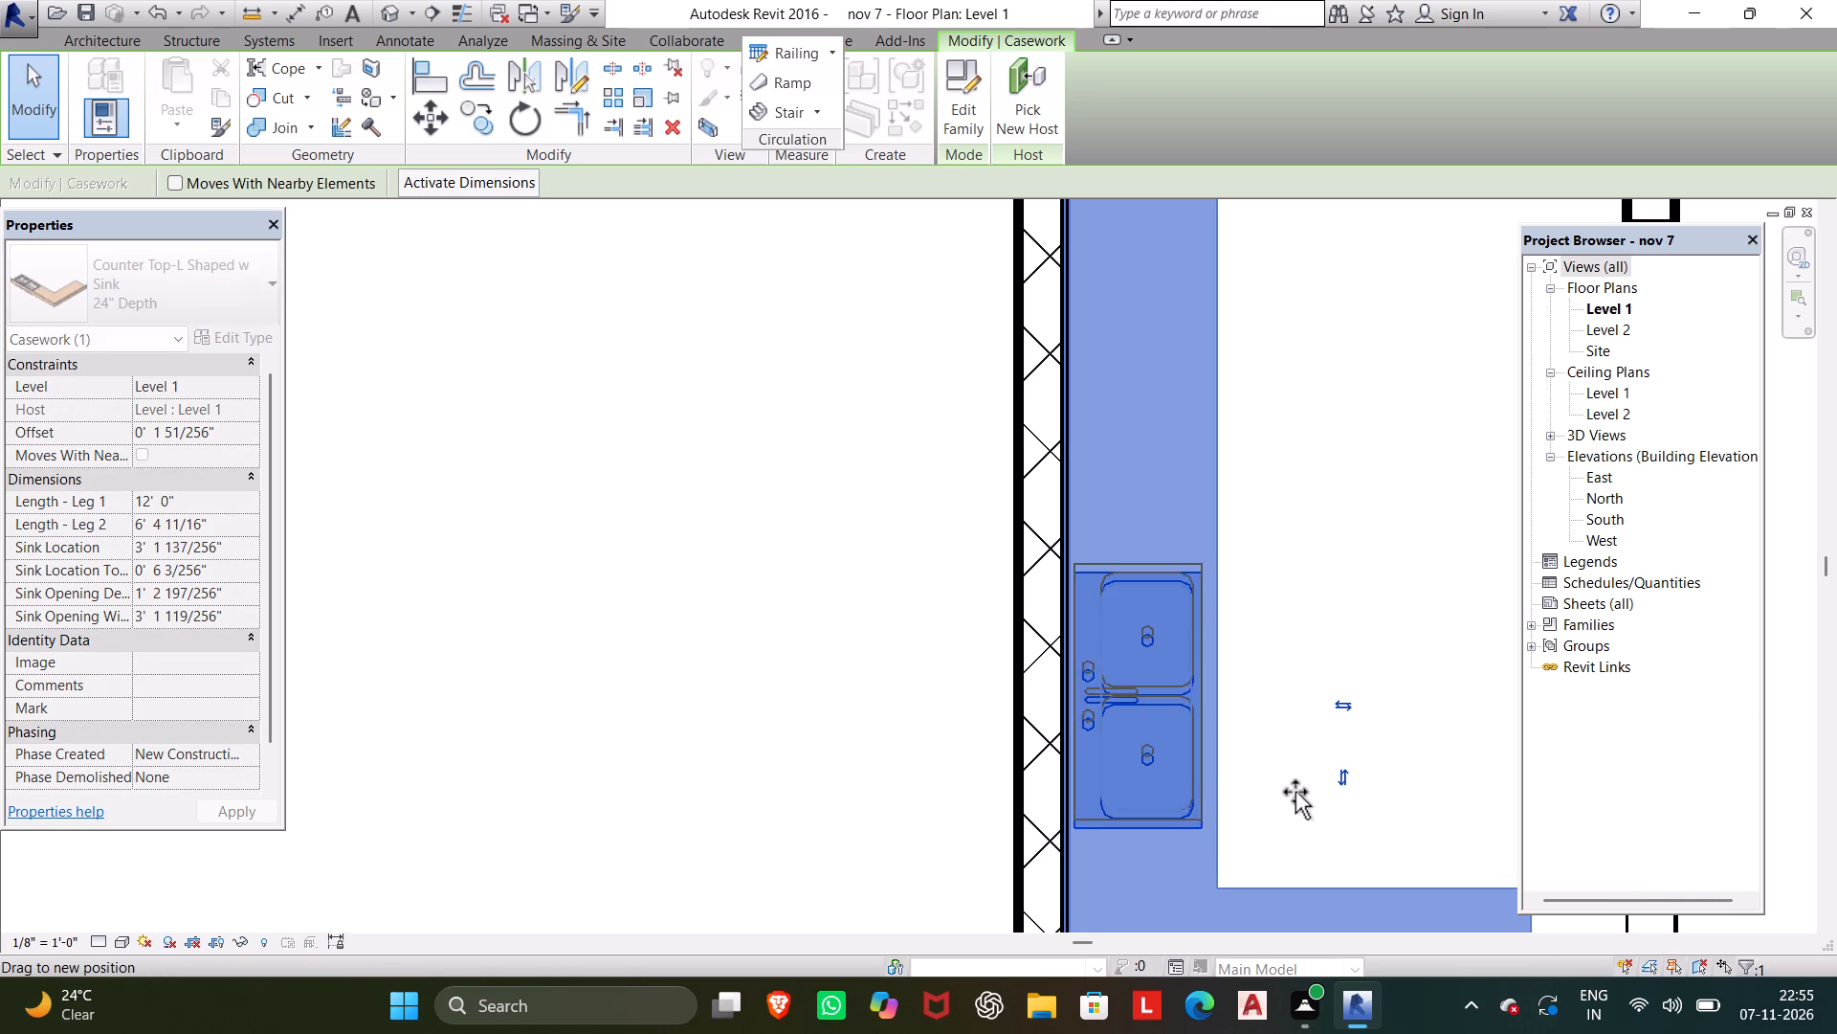
{"action": "left_click_drag", "start_coordinate": [1295, 792], "coordinate": [1312, 614]}
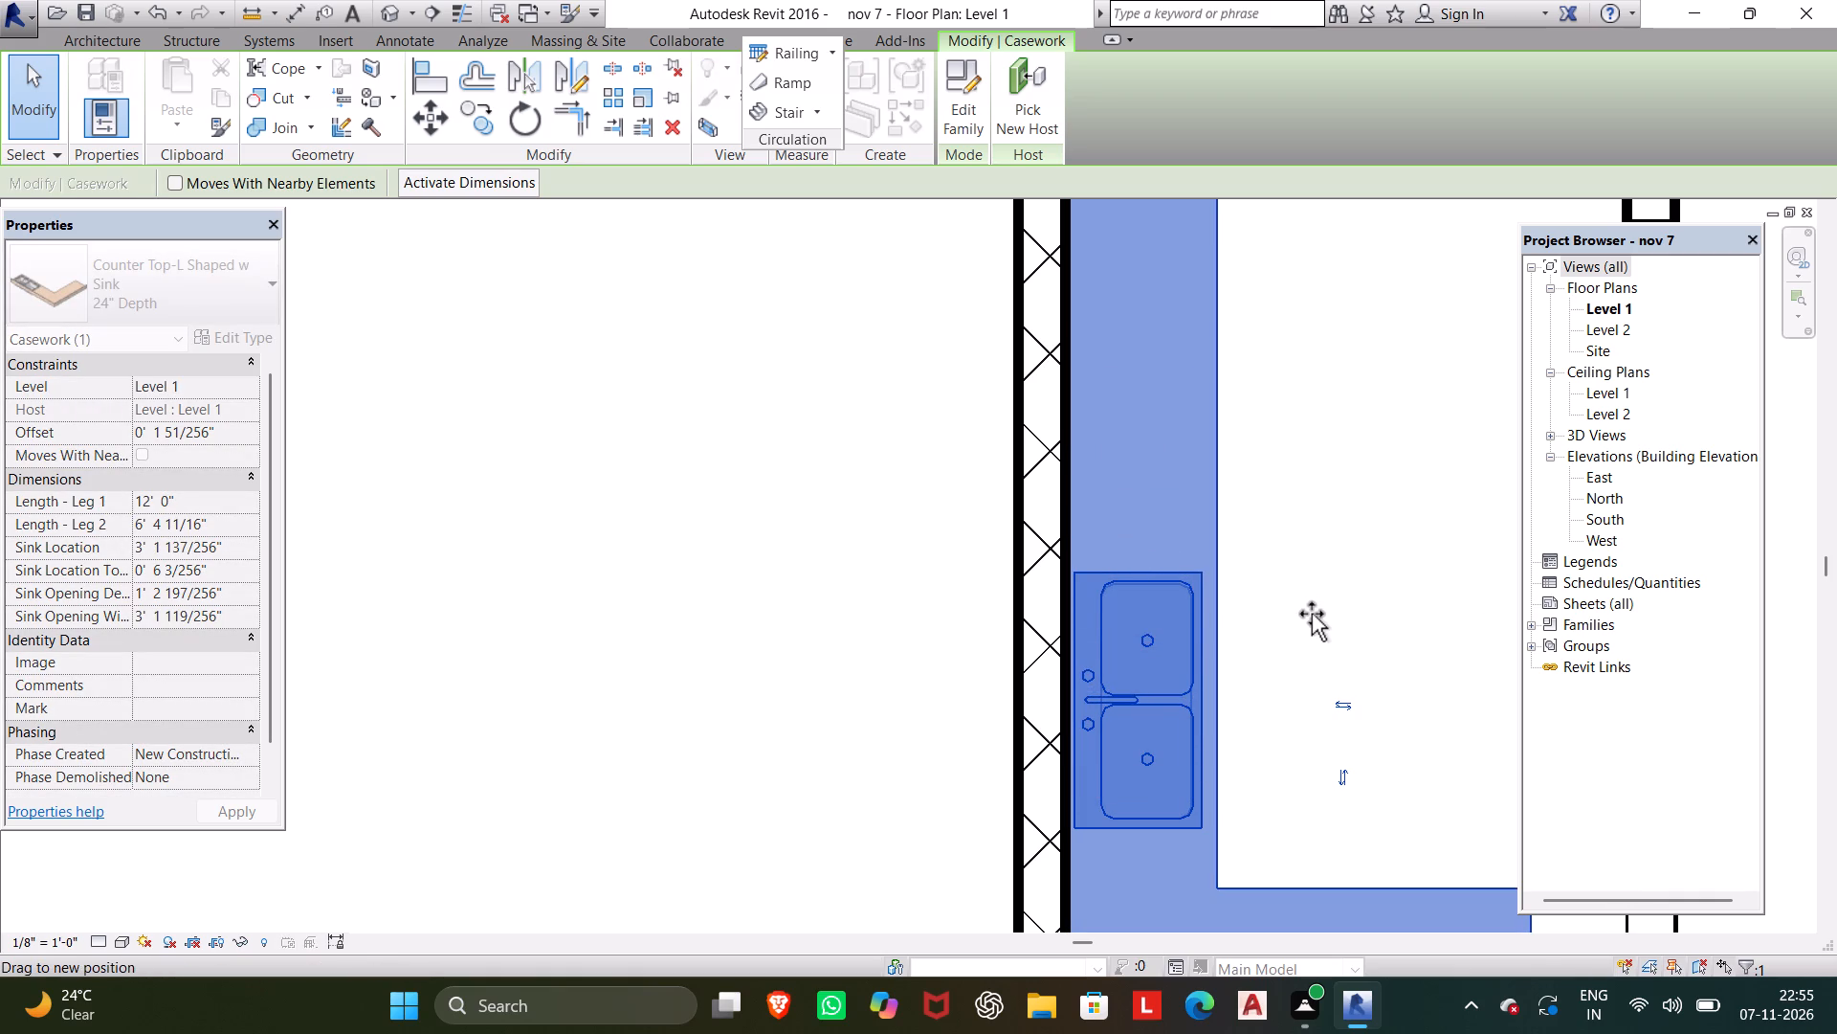
{"action": "left_click_drag", "start_coordinate": [1312, 614], "coordinate": [1313, 625]}
{"action": "scroll", "coordinate": [1315, 573], "scroll_direction": "down", "scroll_amount": 2}
{"action": "middle_click_drag", "start_coordinate": [1313, 573], "coordinate": [1315, 598]}
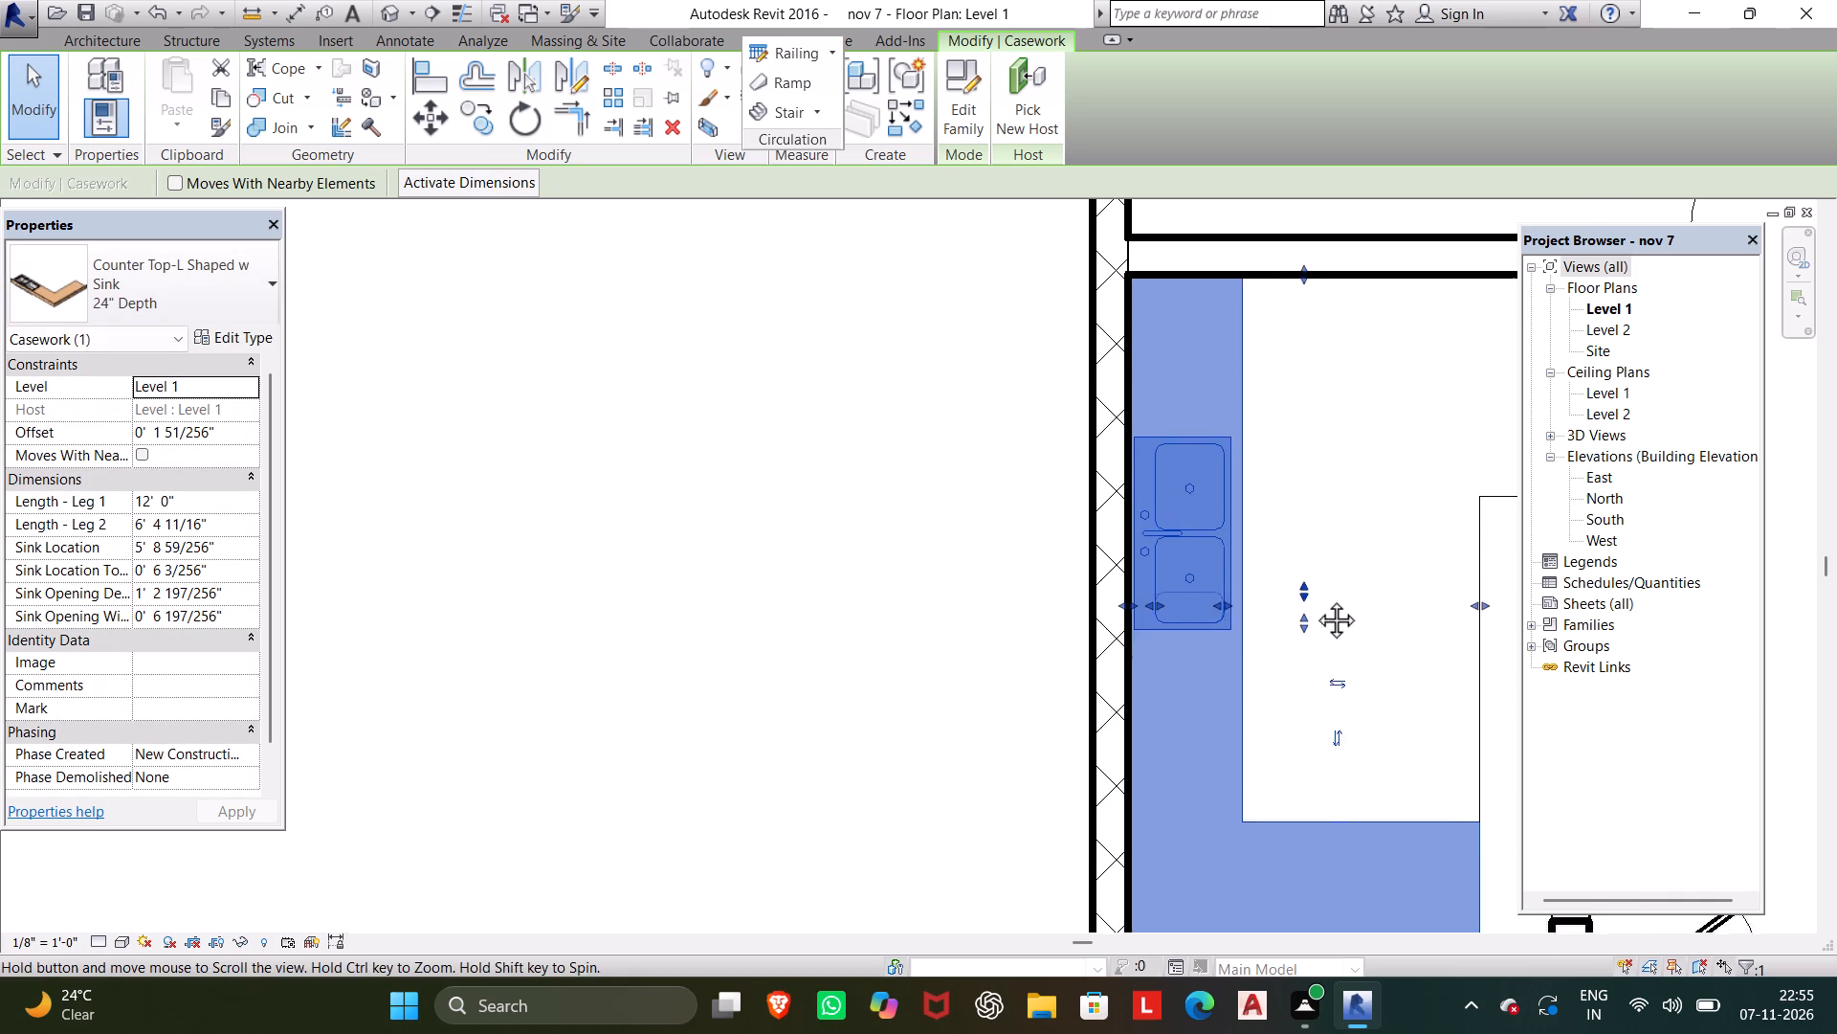
{"action": "middle_click_drag", "start_coordinate": [1315, 598], "coordinate": [1315, 621]}
{"action": "left_click_drag", "start_coordinate": [1303, 618], "coordinate": [1304, 550]}
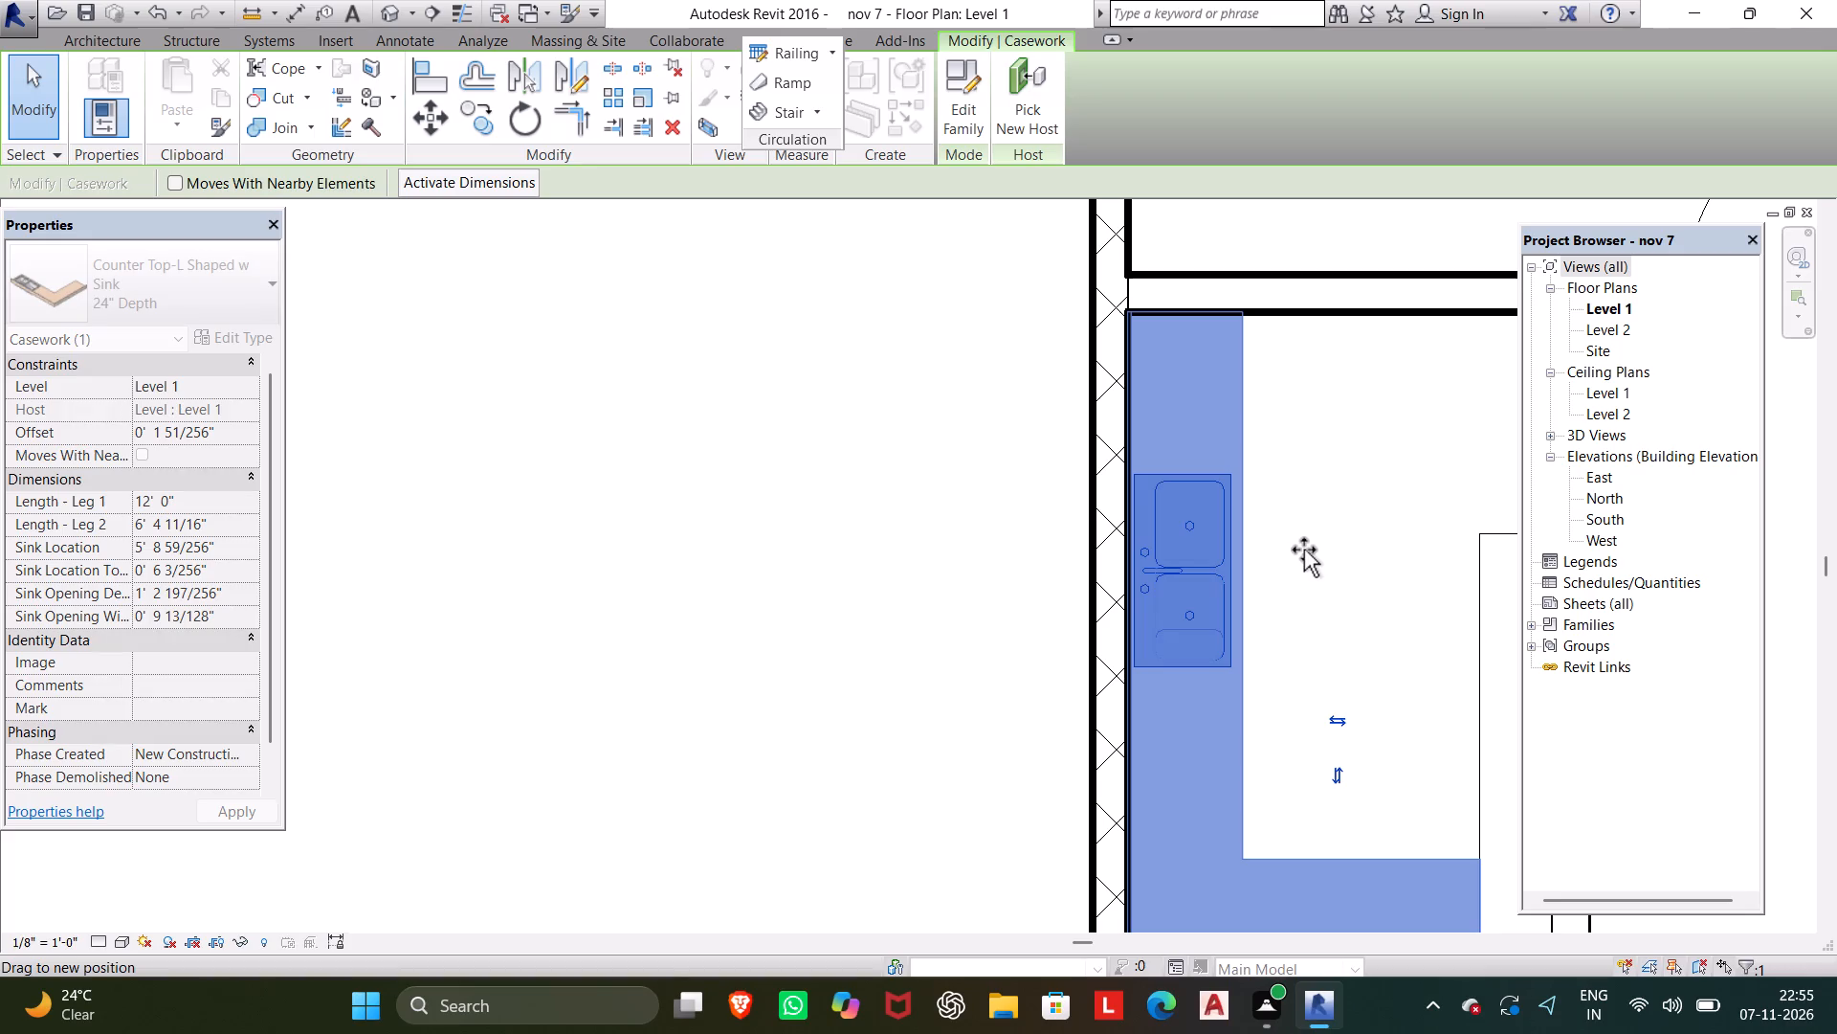
{"action": "left_click_drag", "start_coordinate": [1304, 550], "coordinate": [1317, 494]}
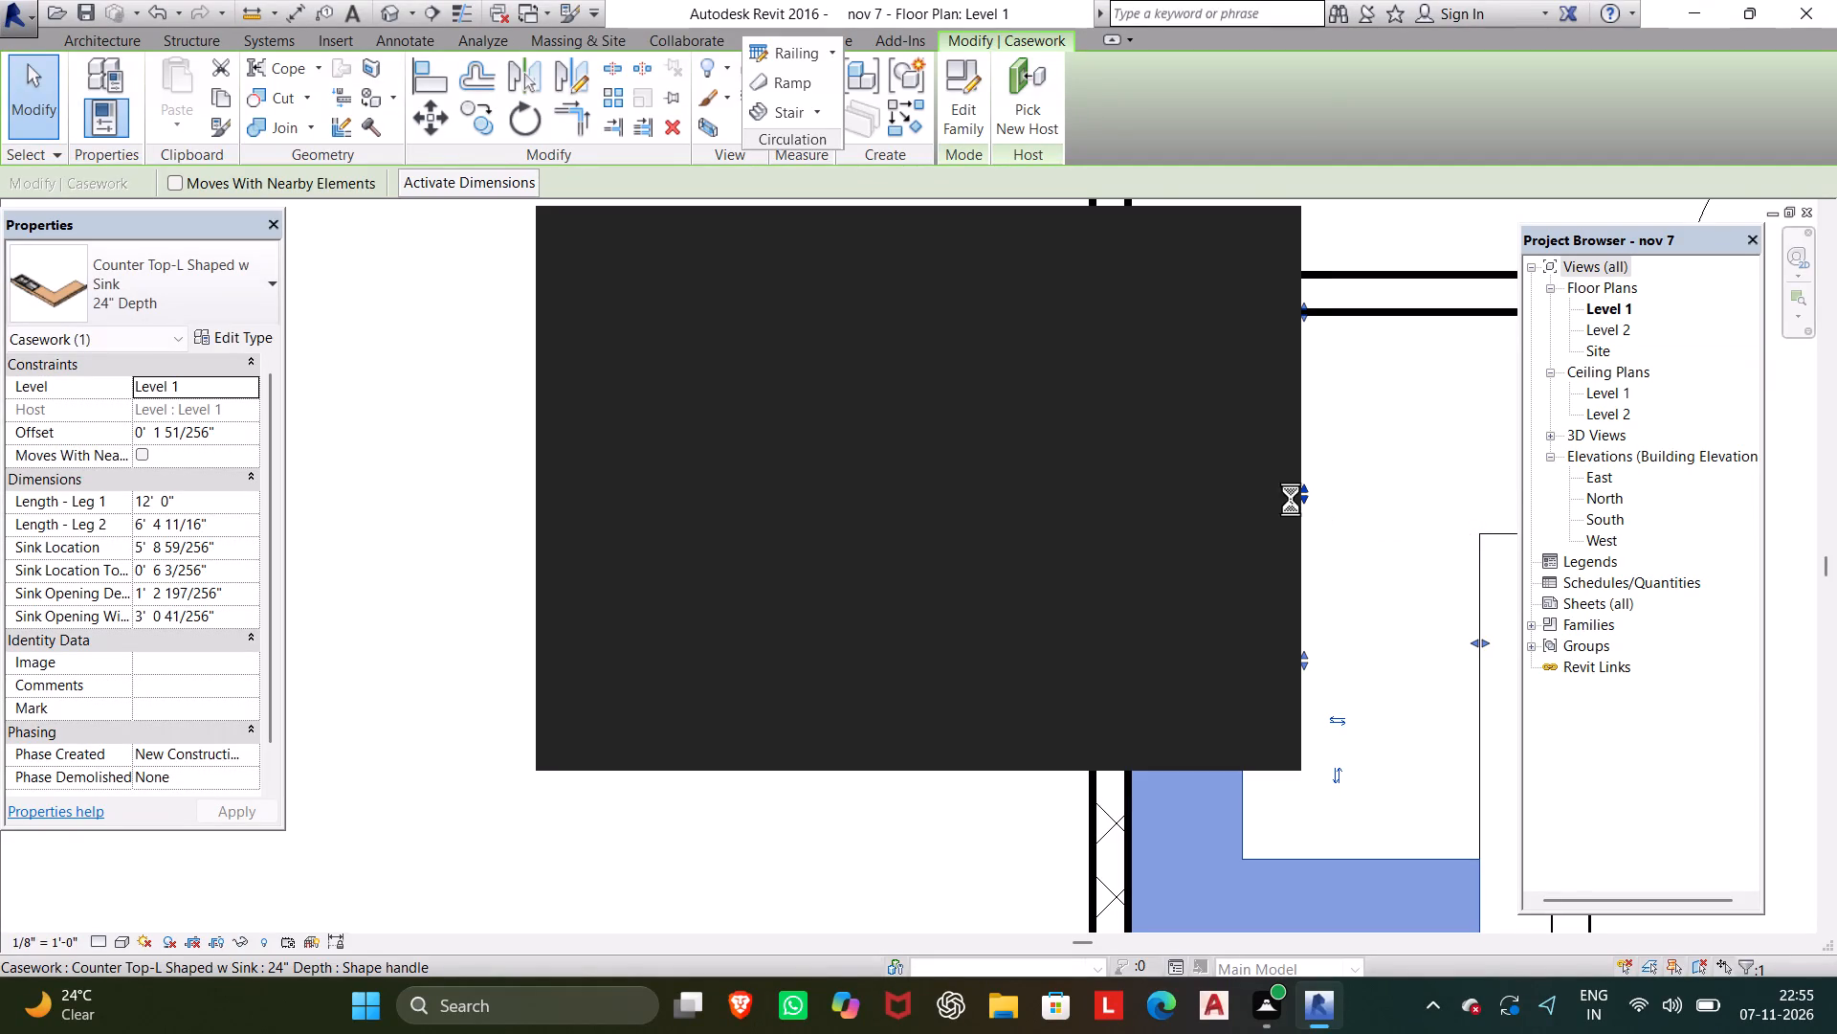
{"action": "double_click", "coordinate": [1270, 243]}
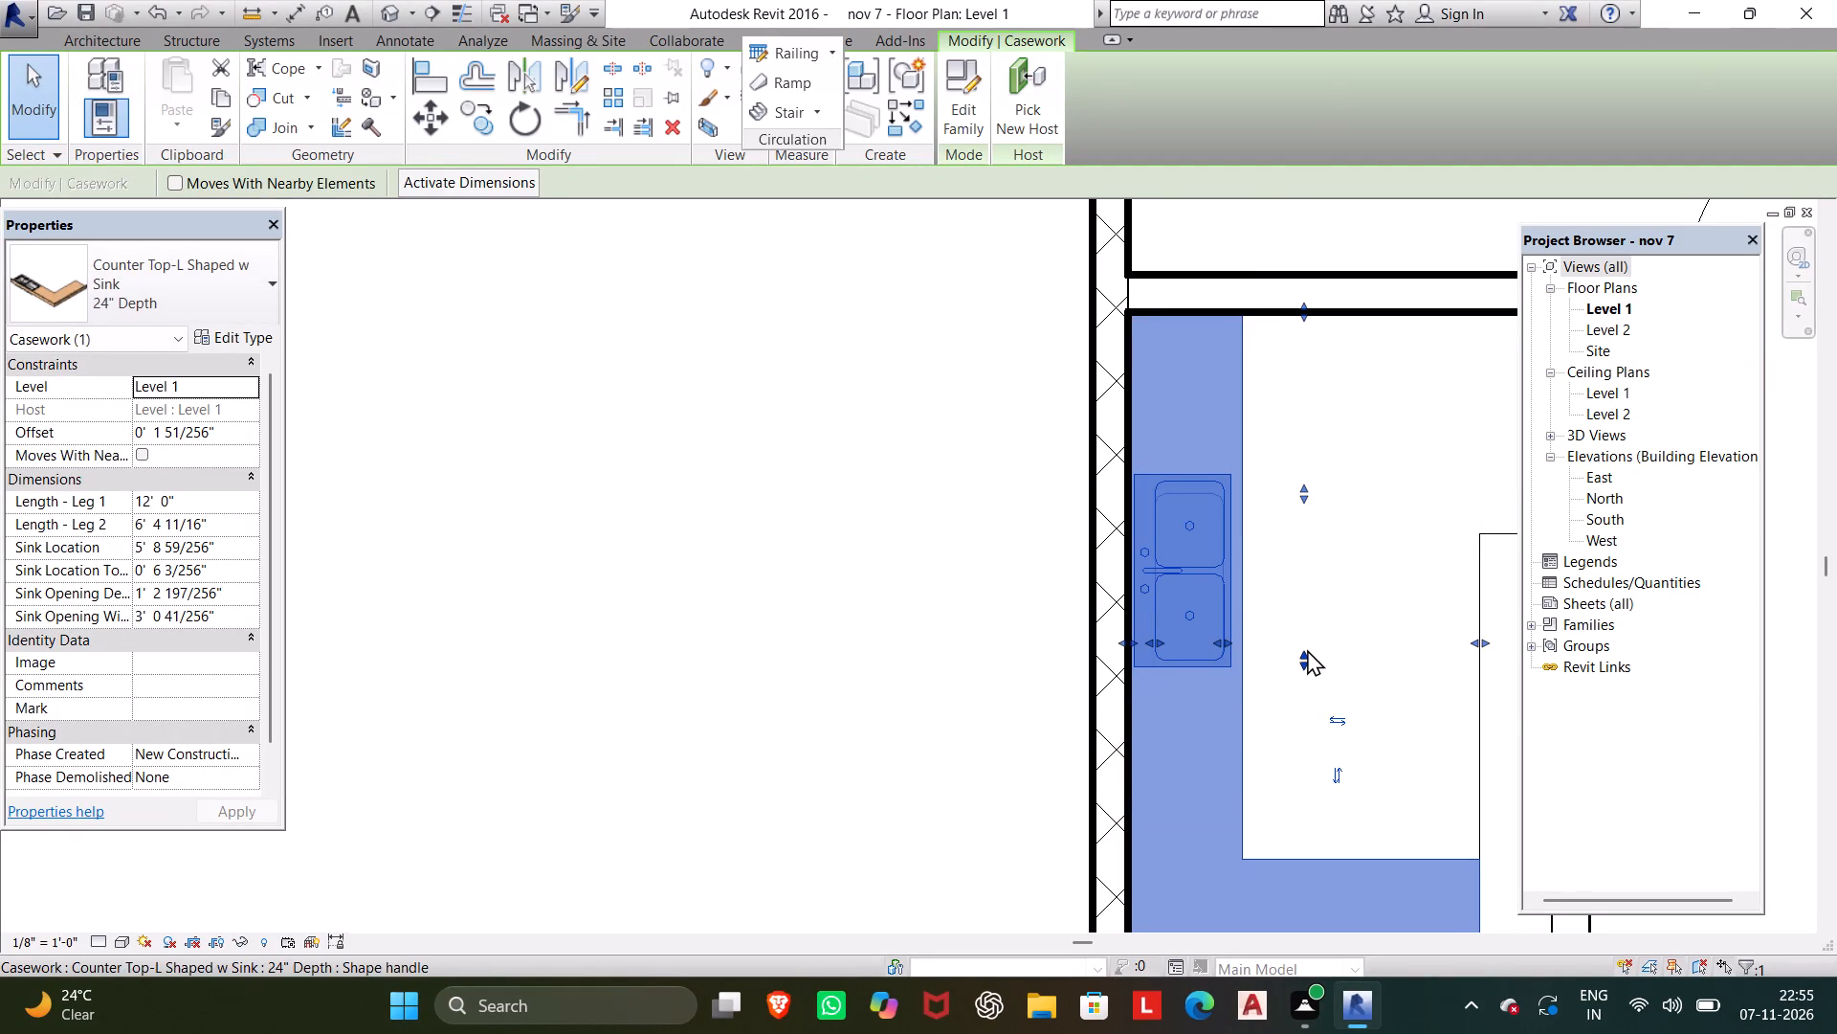
Shift both sink end handles further toward the countertop's end, to a sink location of about 8' 0 11/16" and opening width of about 3' 3 3/16".
{"action": "left_click_drag", "start_coordinate": [1307, 649], "coordinate": [1313, 510]}
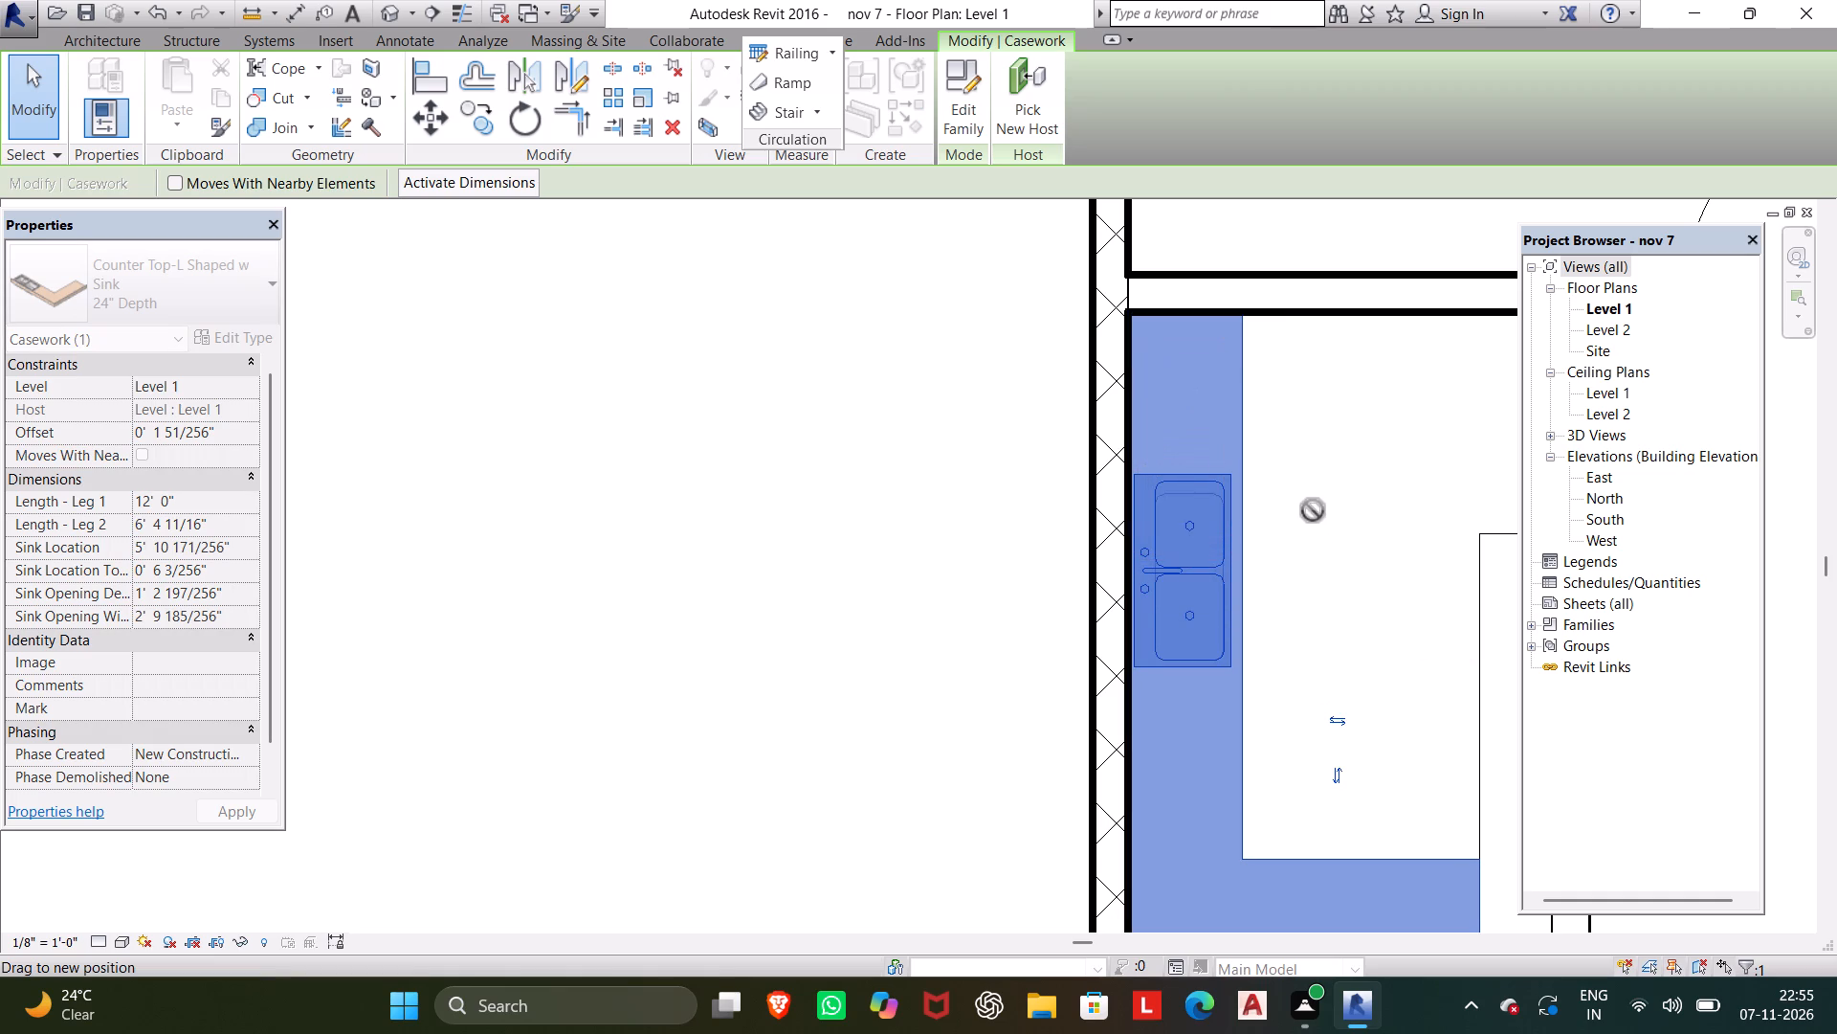
{"action": "left_click_drag", "start_coordinate": [1313, 510], "coordinate": [1320, 529]}
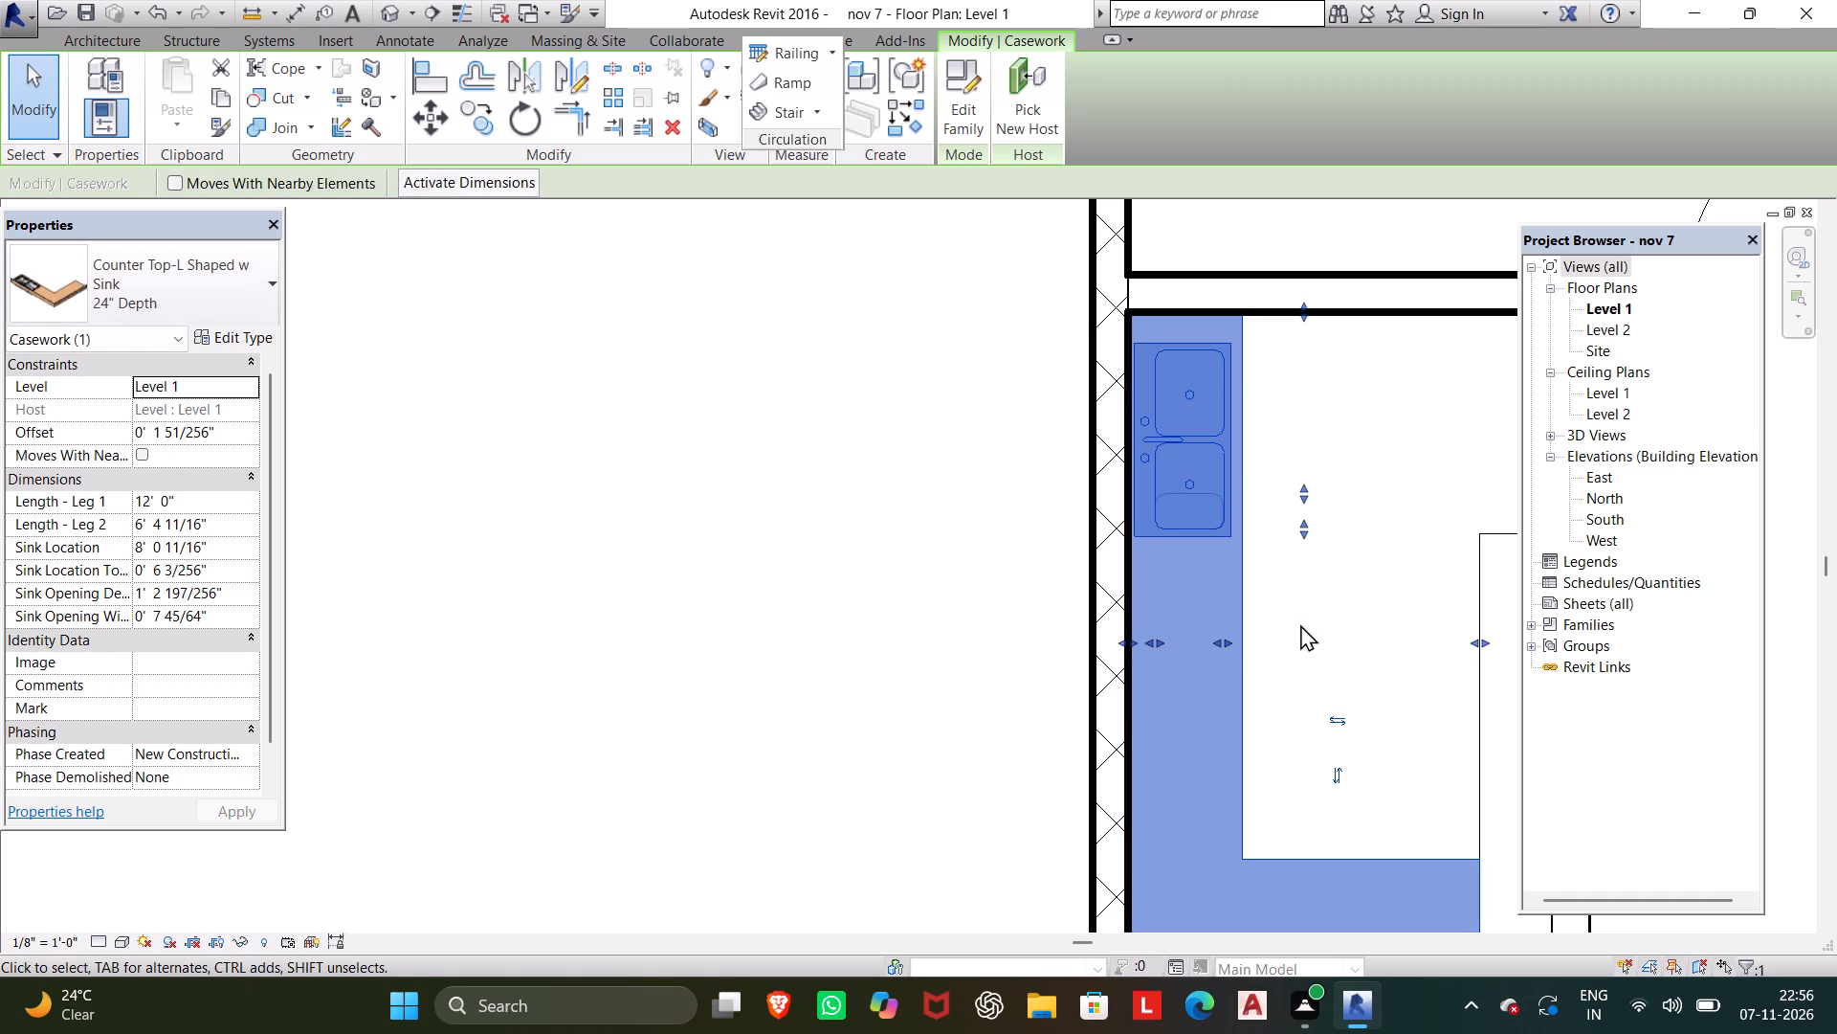
{"action": "left_click_drag", "start_coordinate": [1305, 488], "coordinate": [1294, 348]}
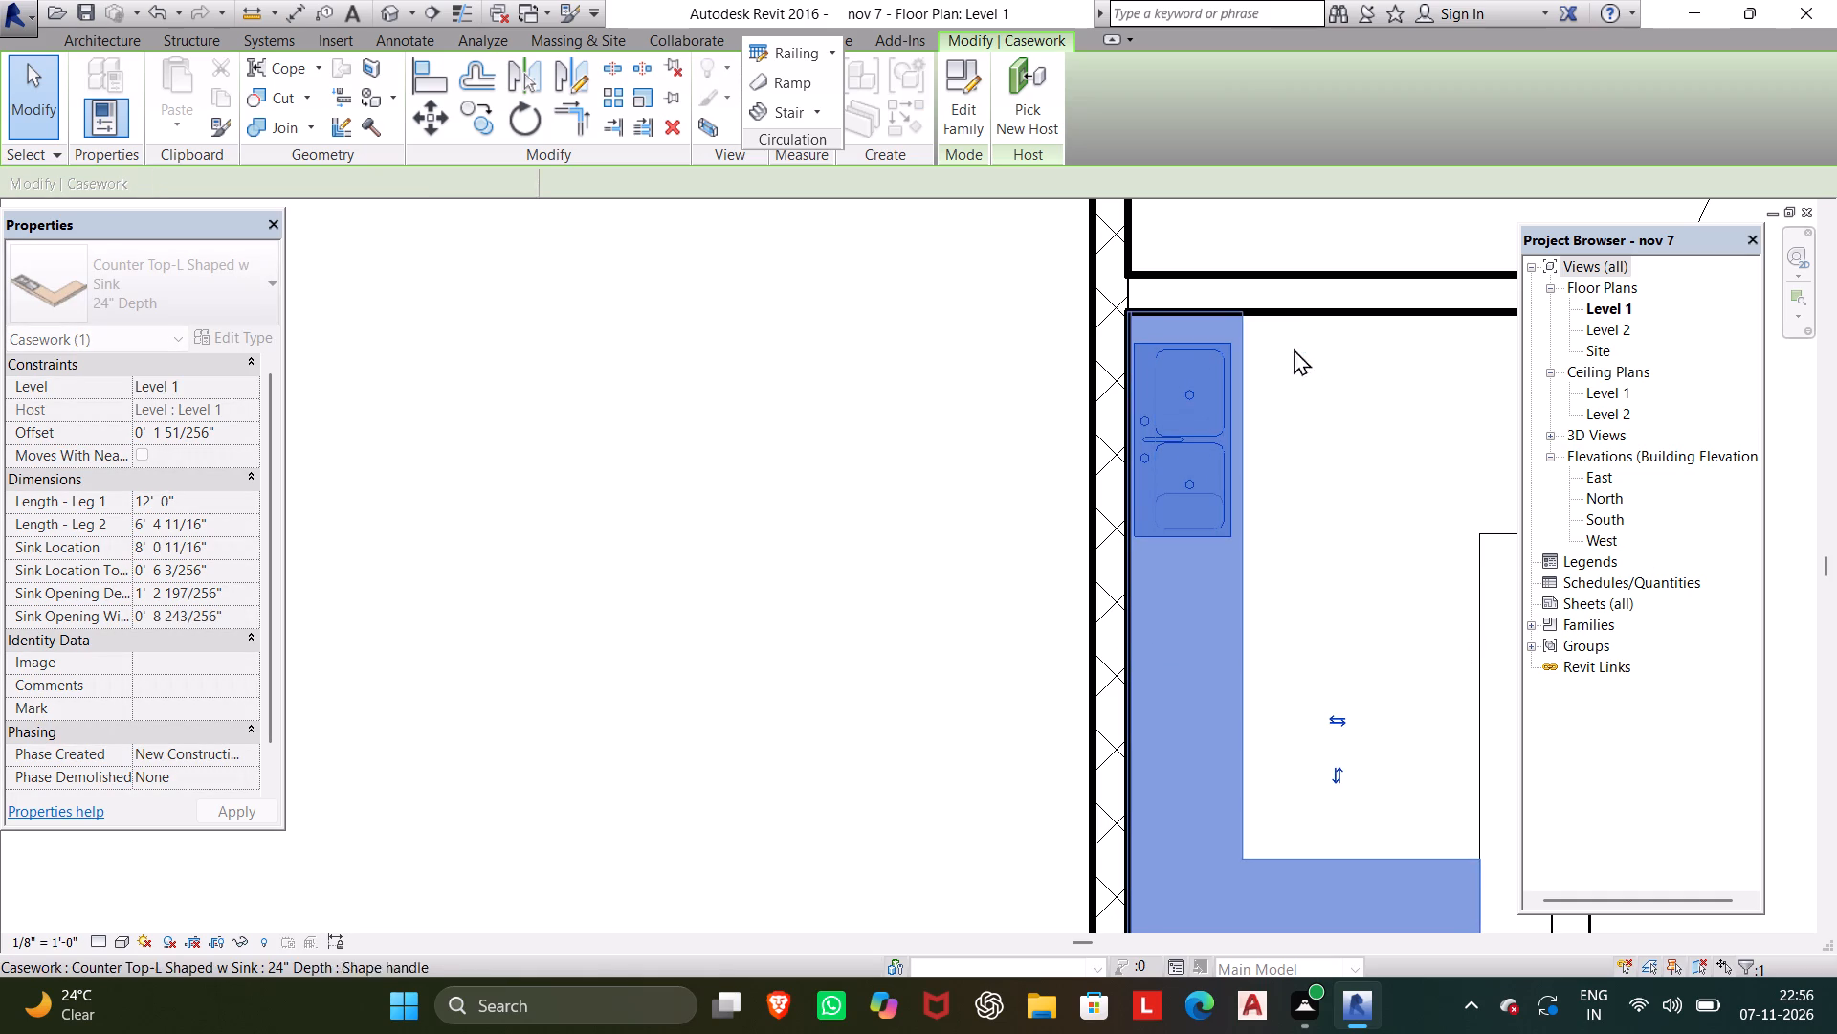
{"action": "scroll", "coordinate": [1334, 408], "scroll_direction": "up", "scroll_amount": 4}
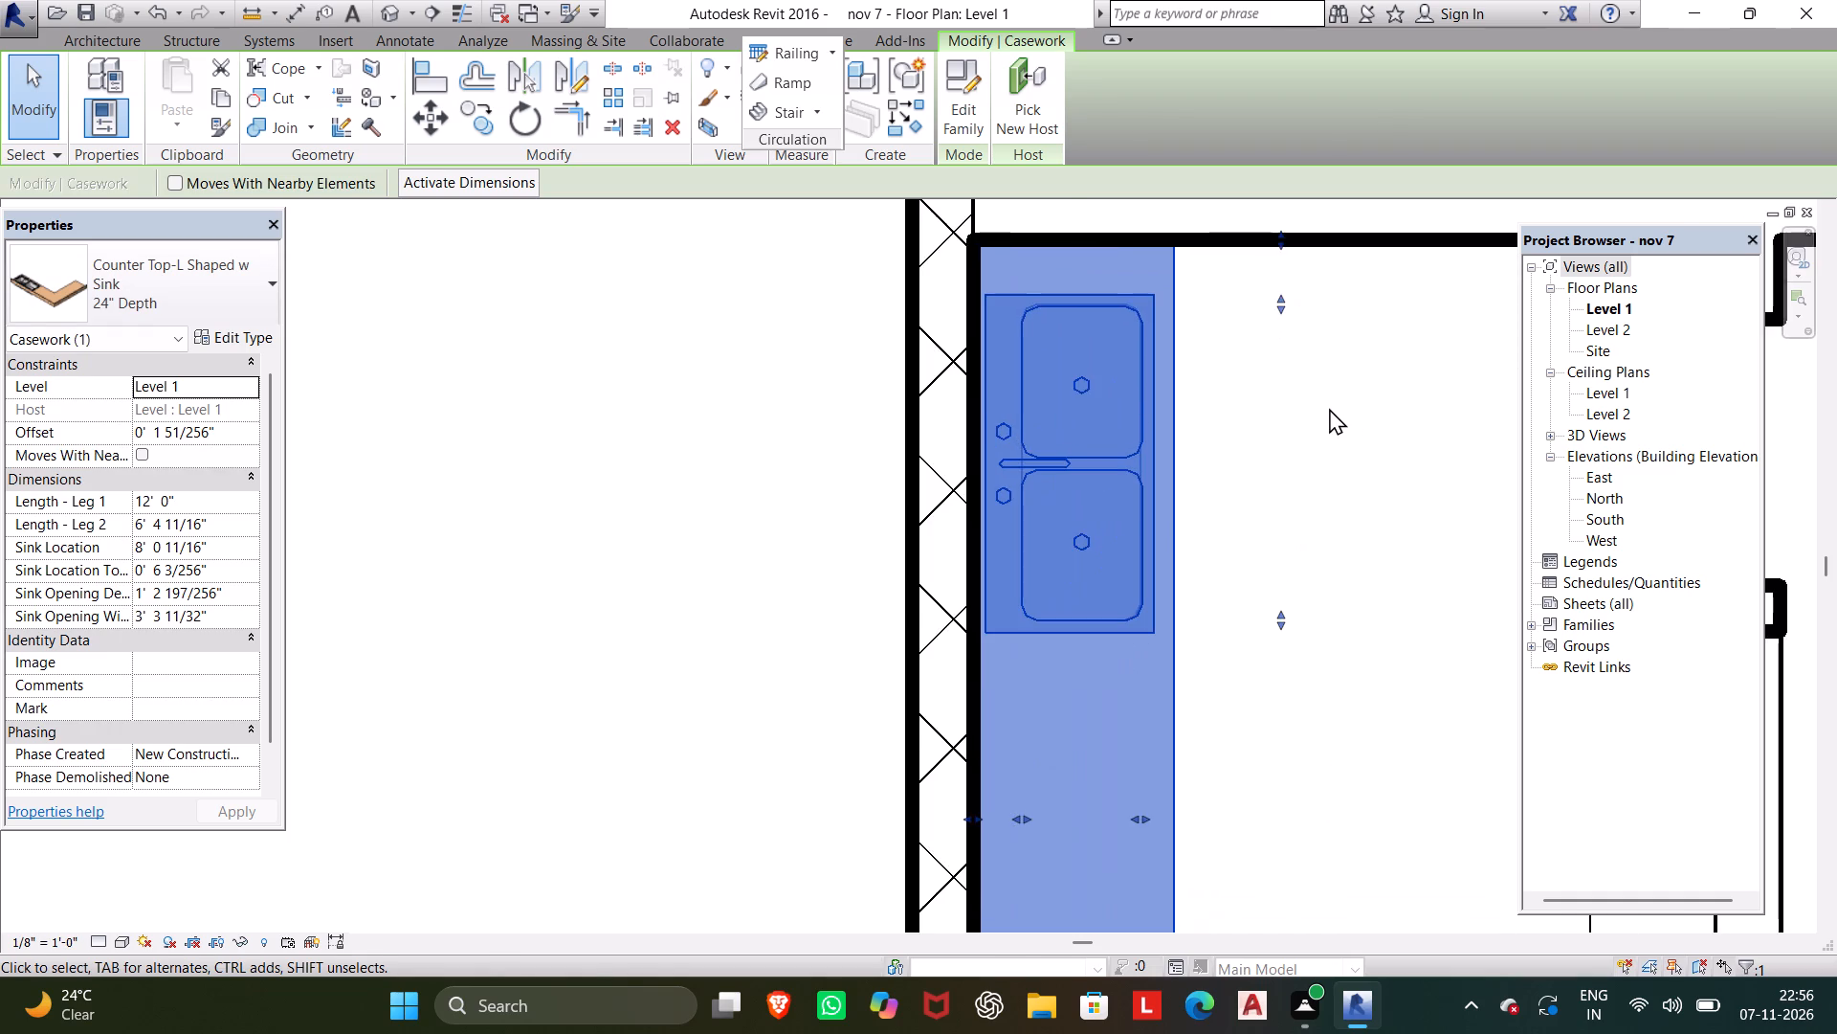
{"action": "scroll", "coordinate": [1329, 408], "scroll_direction": "up", "scroll_amount": 3}
{"action": "middle_click_drag", "start_coordinate": [1329, 408], "coordinate": [1361, 516]}
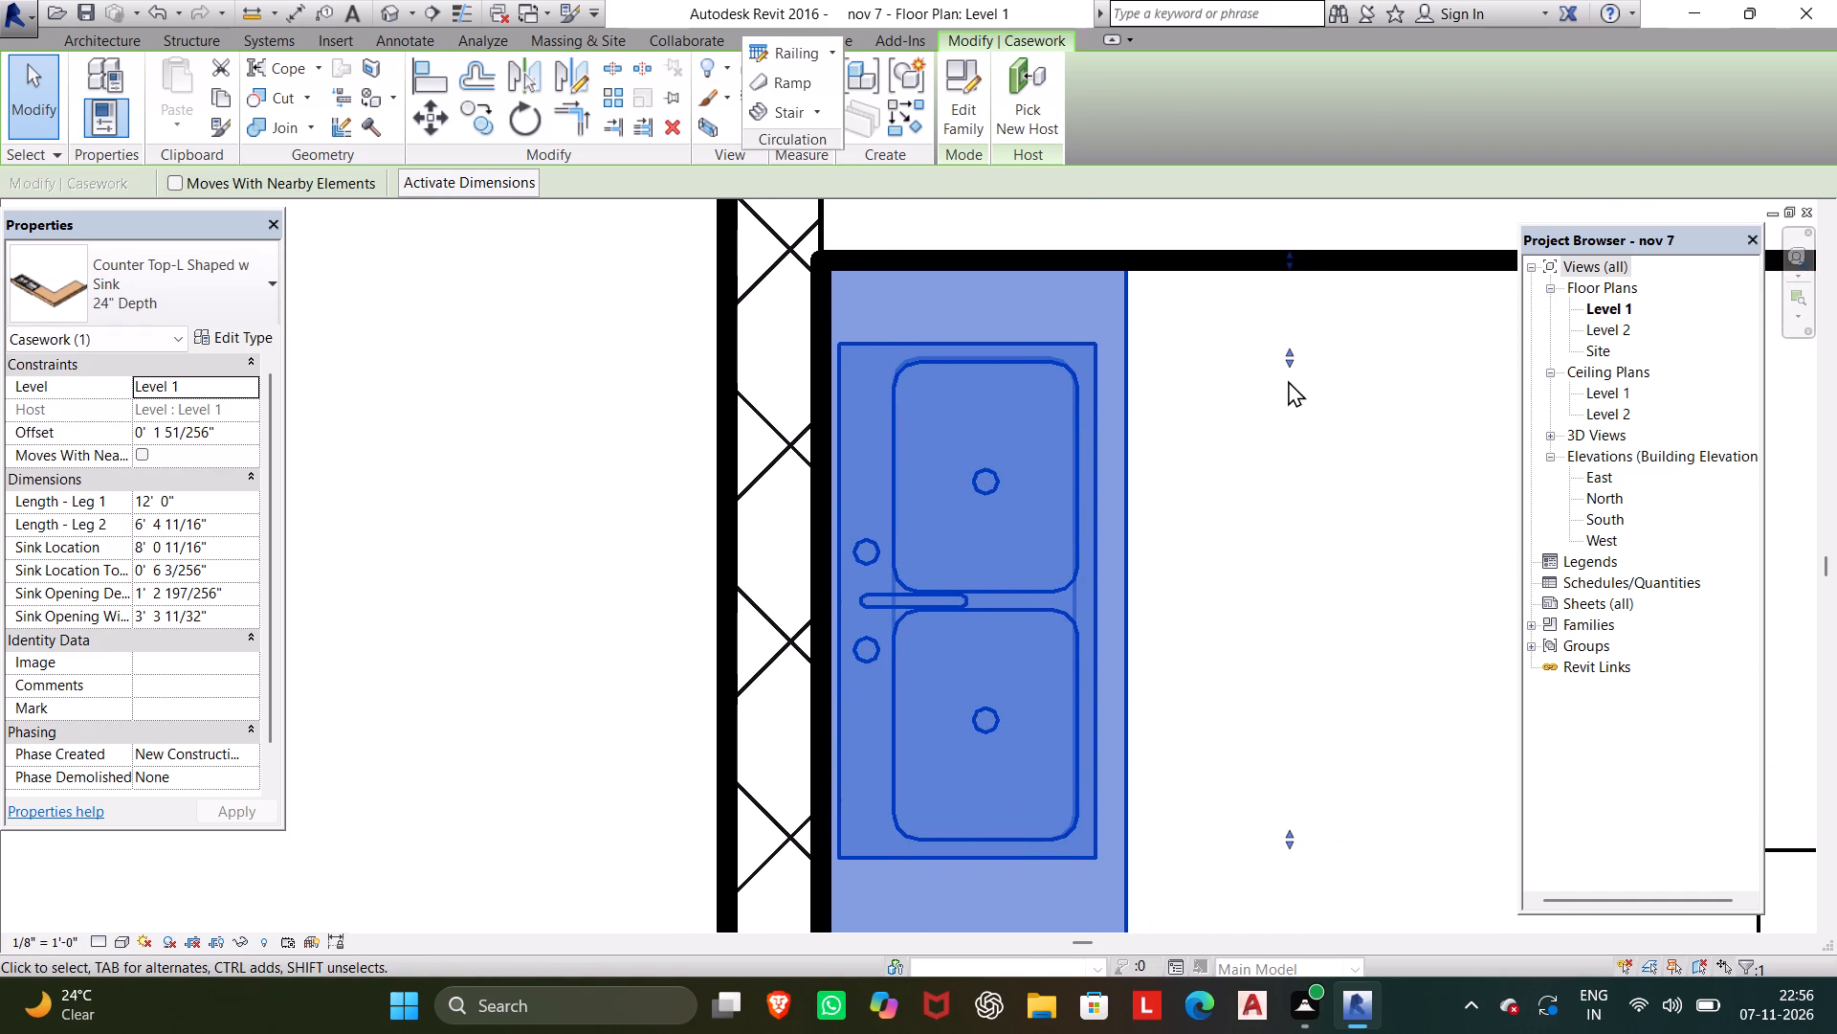
{"action": "left_click_drag", "start_coordinate": [1288, 370], "coordinate": [1281, 350]}
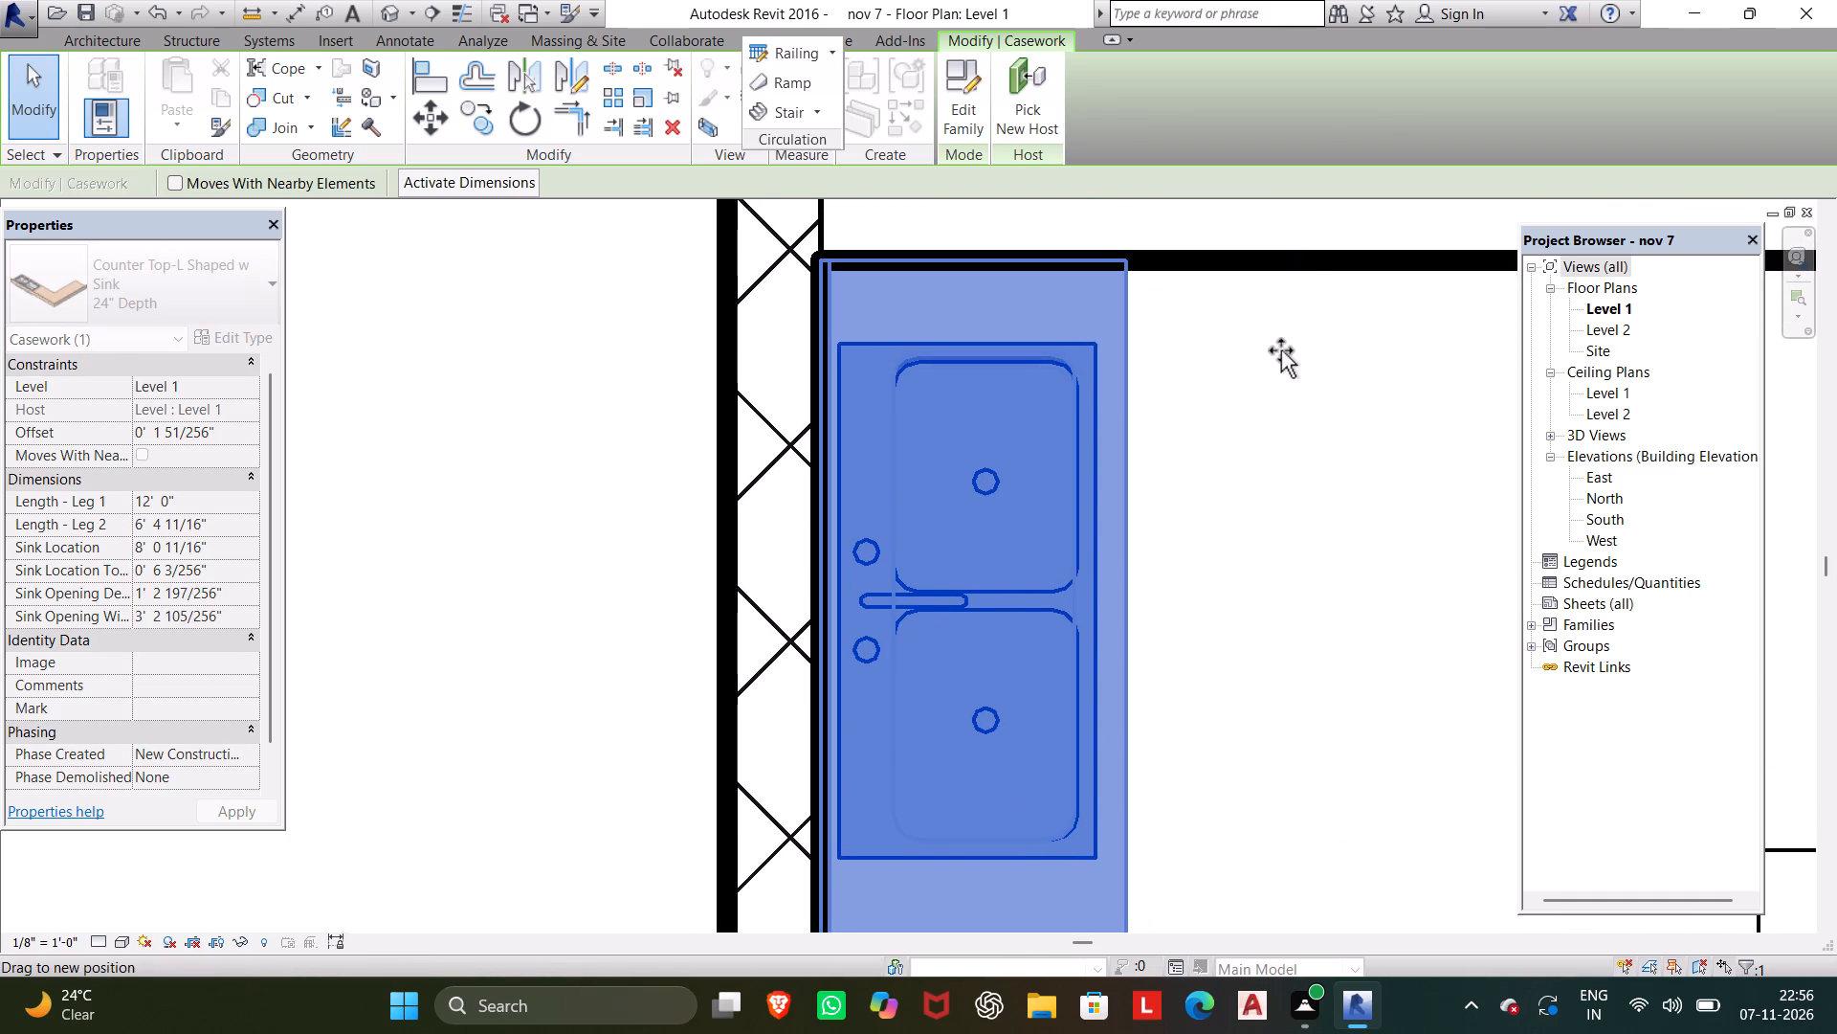
{"action": "left_click_drag", "start_coordinate": [1281, 350], "coordinate": [1291, 353]}
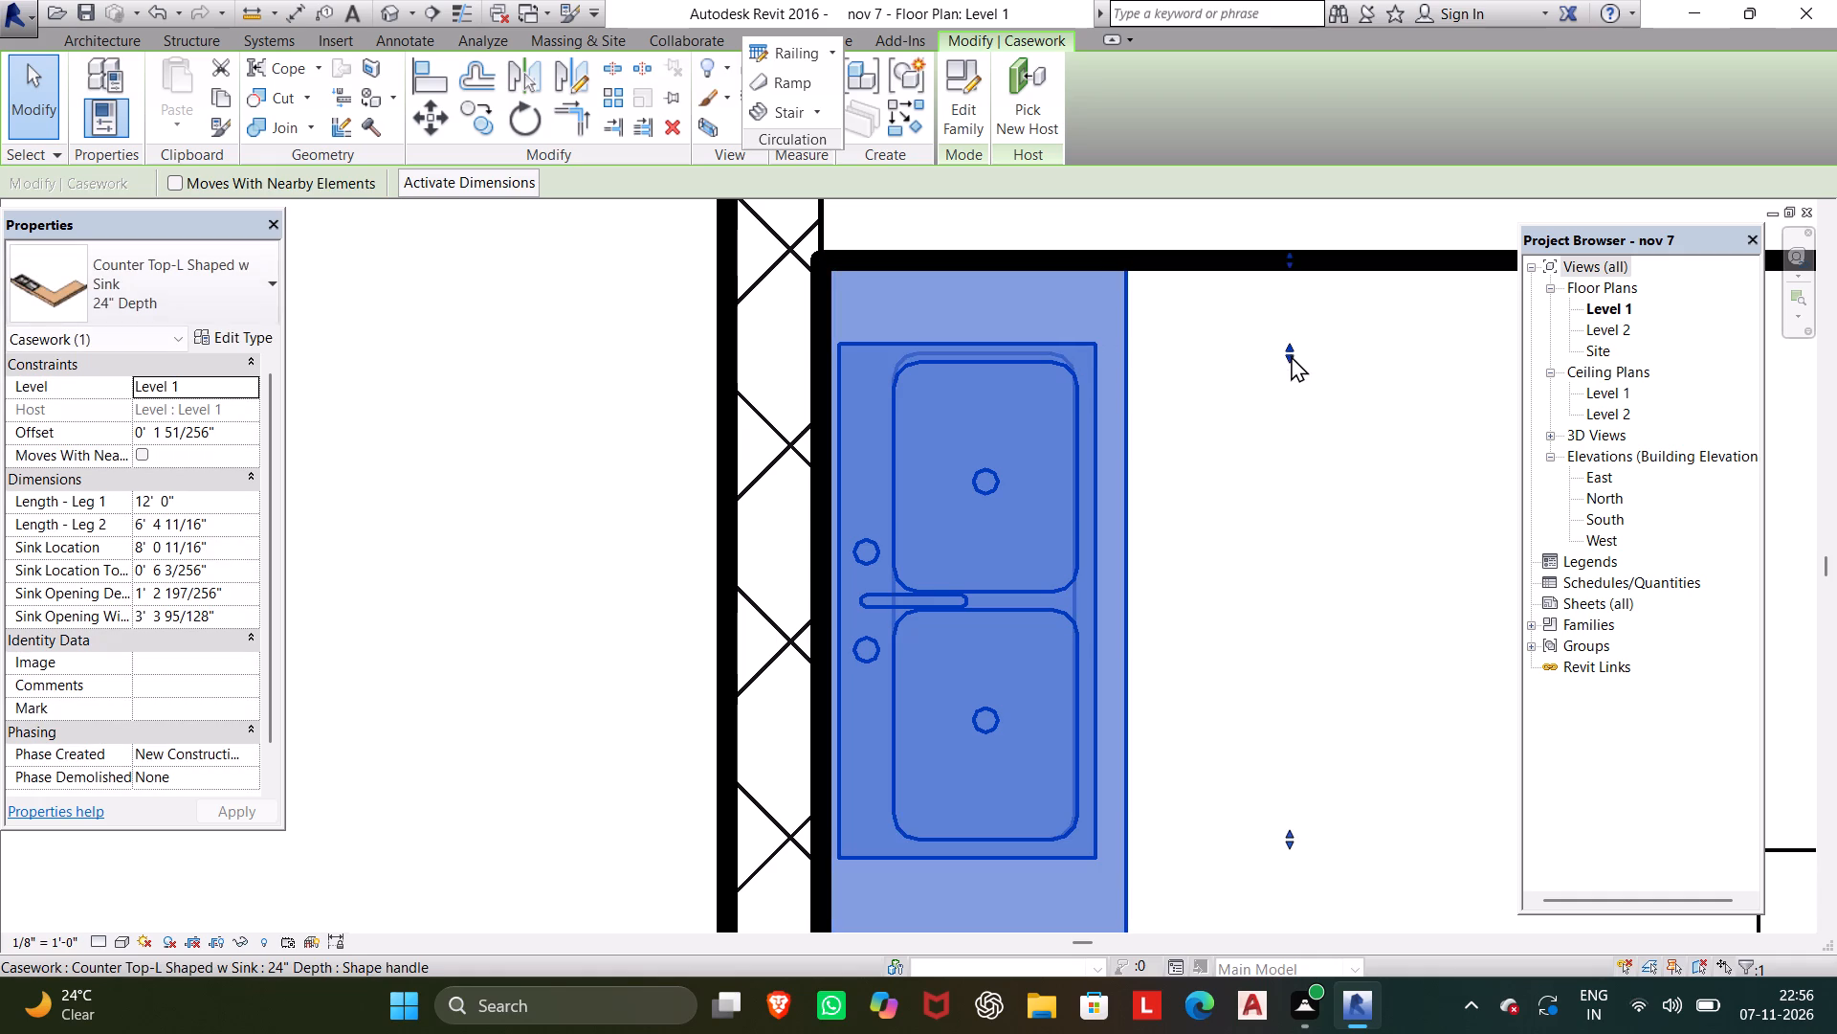
{"action": "left_click", "coordinate": [1293, 360]}
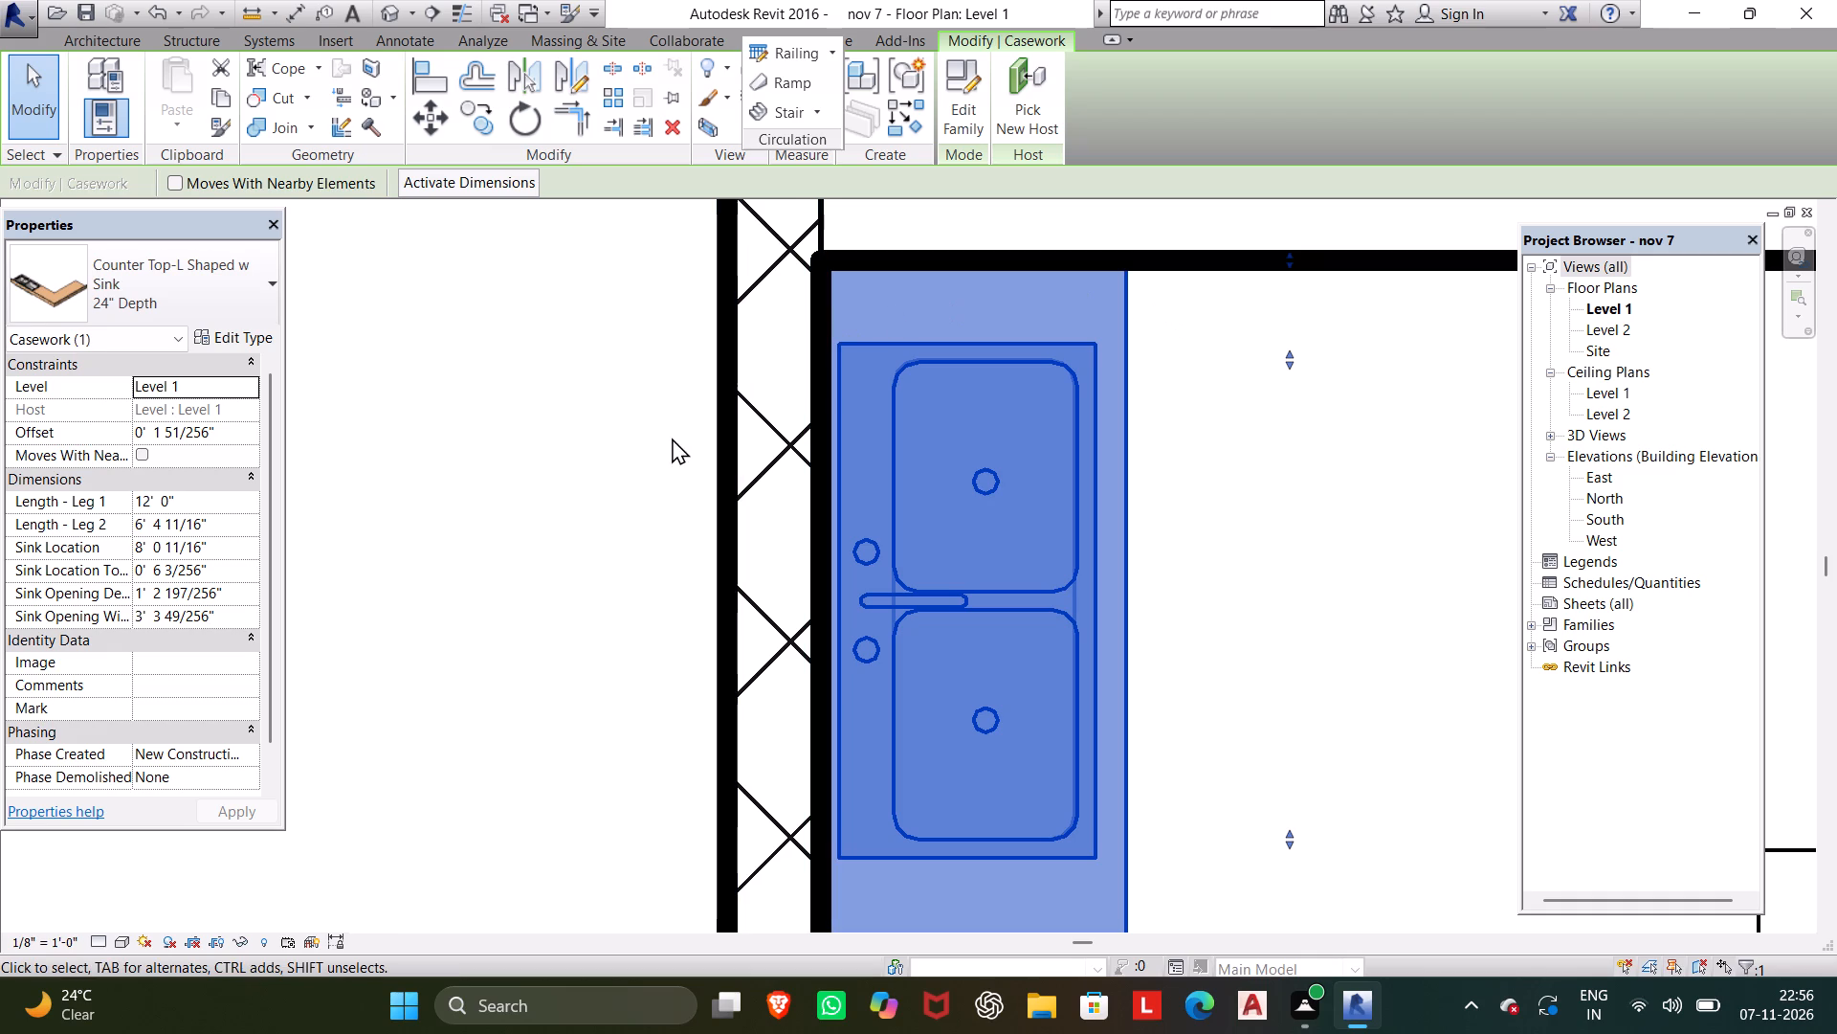
{"action": "left_click", "coordinate": [663, 327]}
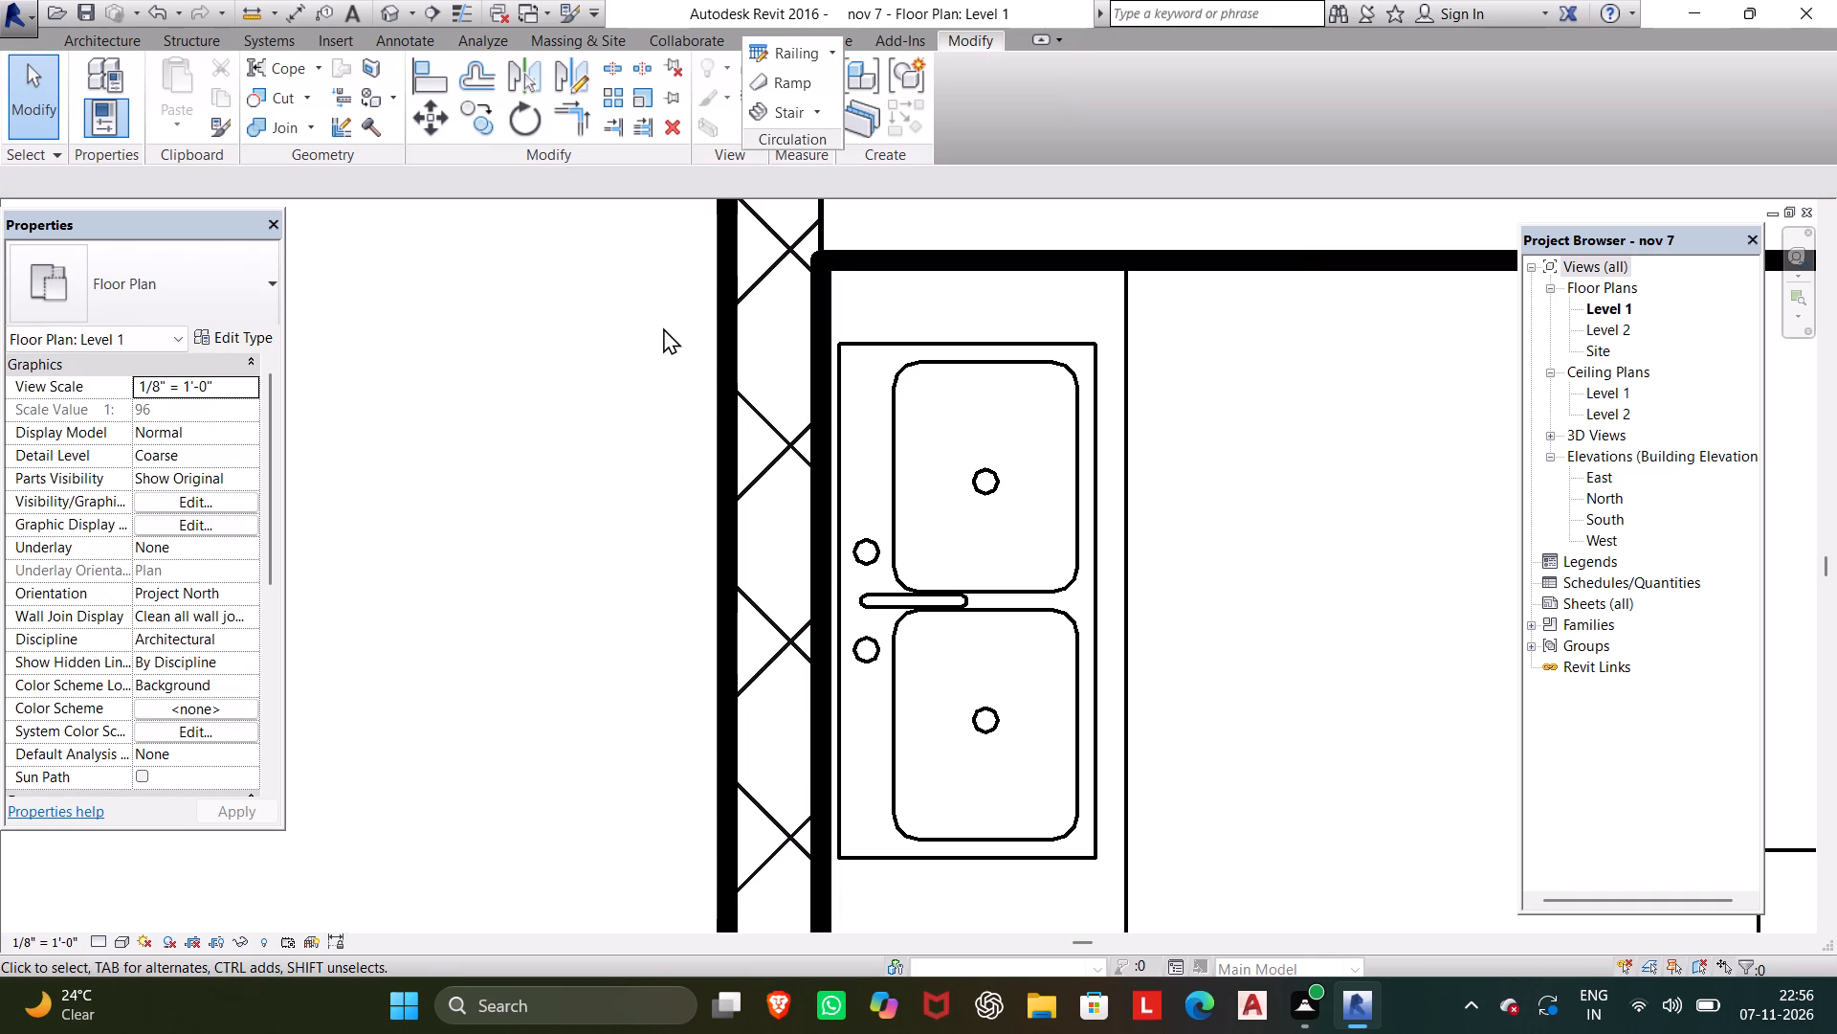
Examine the repositioned sink, the L-shaped countertop, the pass-through opening and the surrounding rooms from several angles in the 3D view.
{"action": "left_click", "coordinate": [384, 0]}
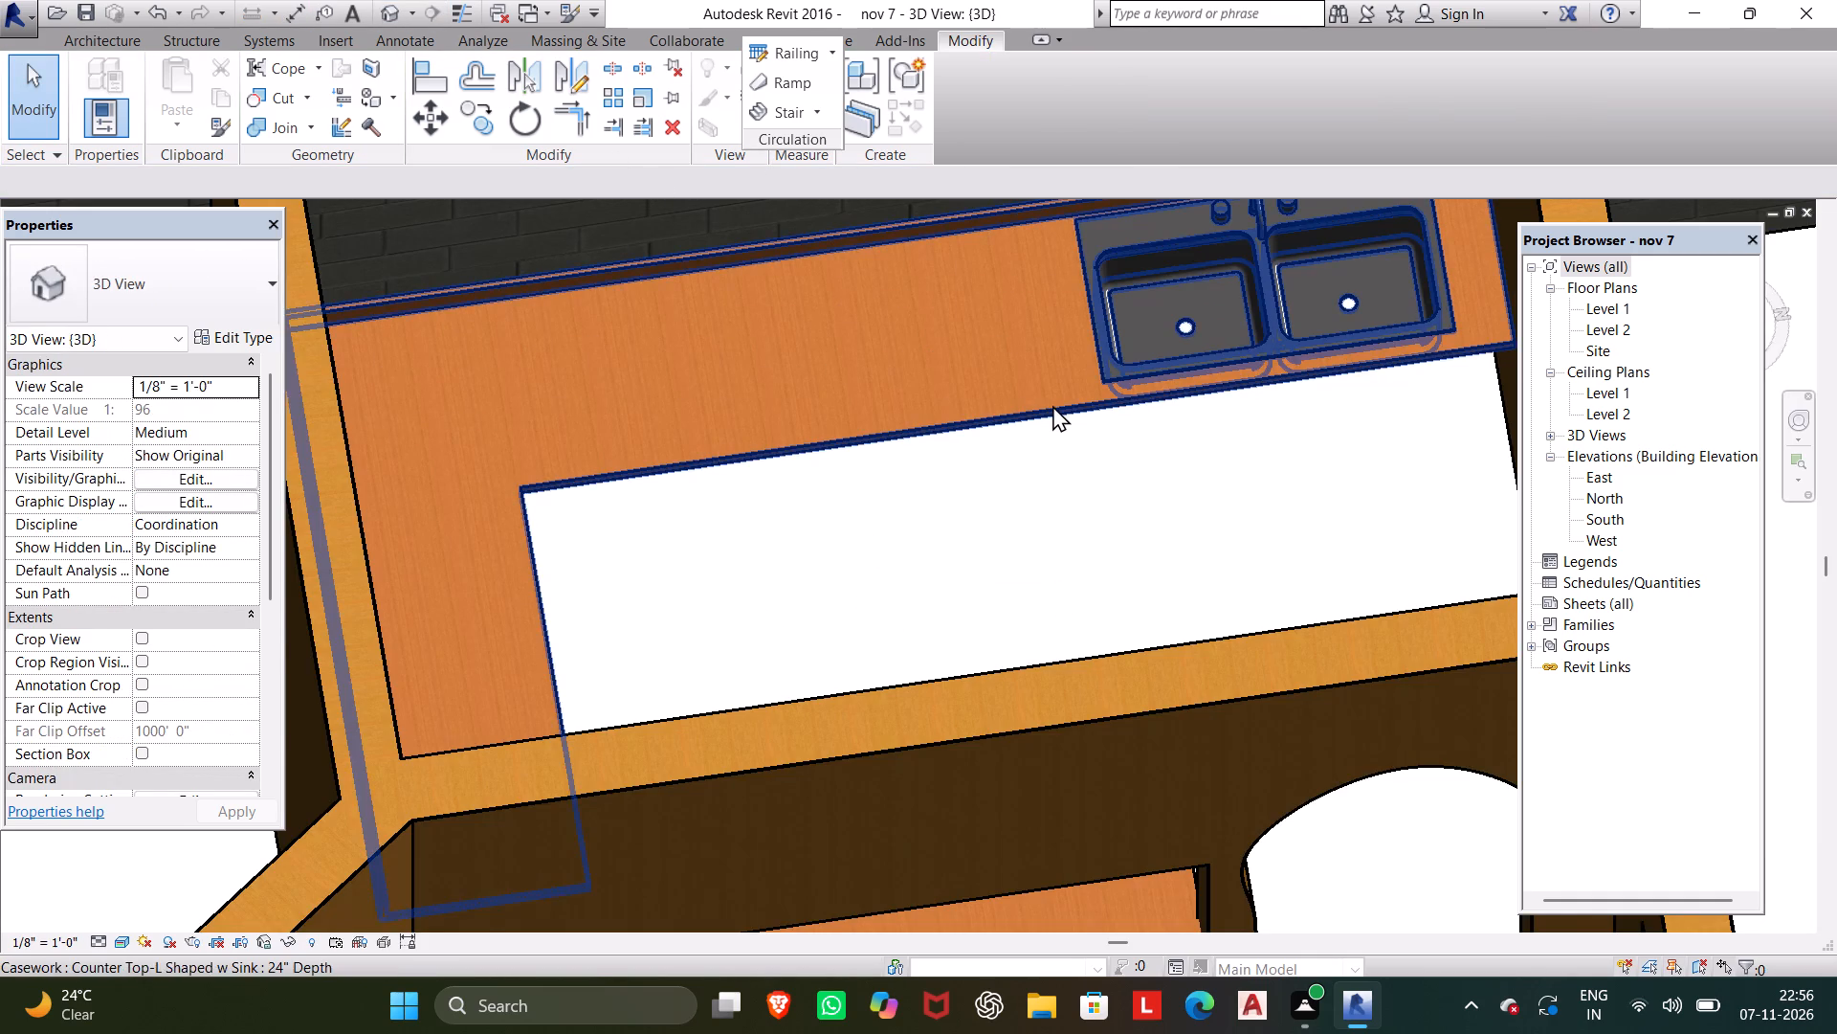
{"action": "scroll", "coordinate": [1052, 405], "scroll_direction": "down", "scroll_amount": 1}
{"action": "middle_click_drag", "start_coordinate": [1052, 405], "coordinate": [1037, 349]}
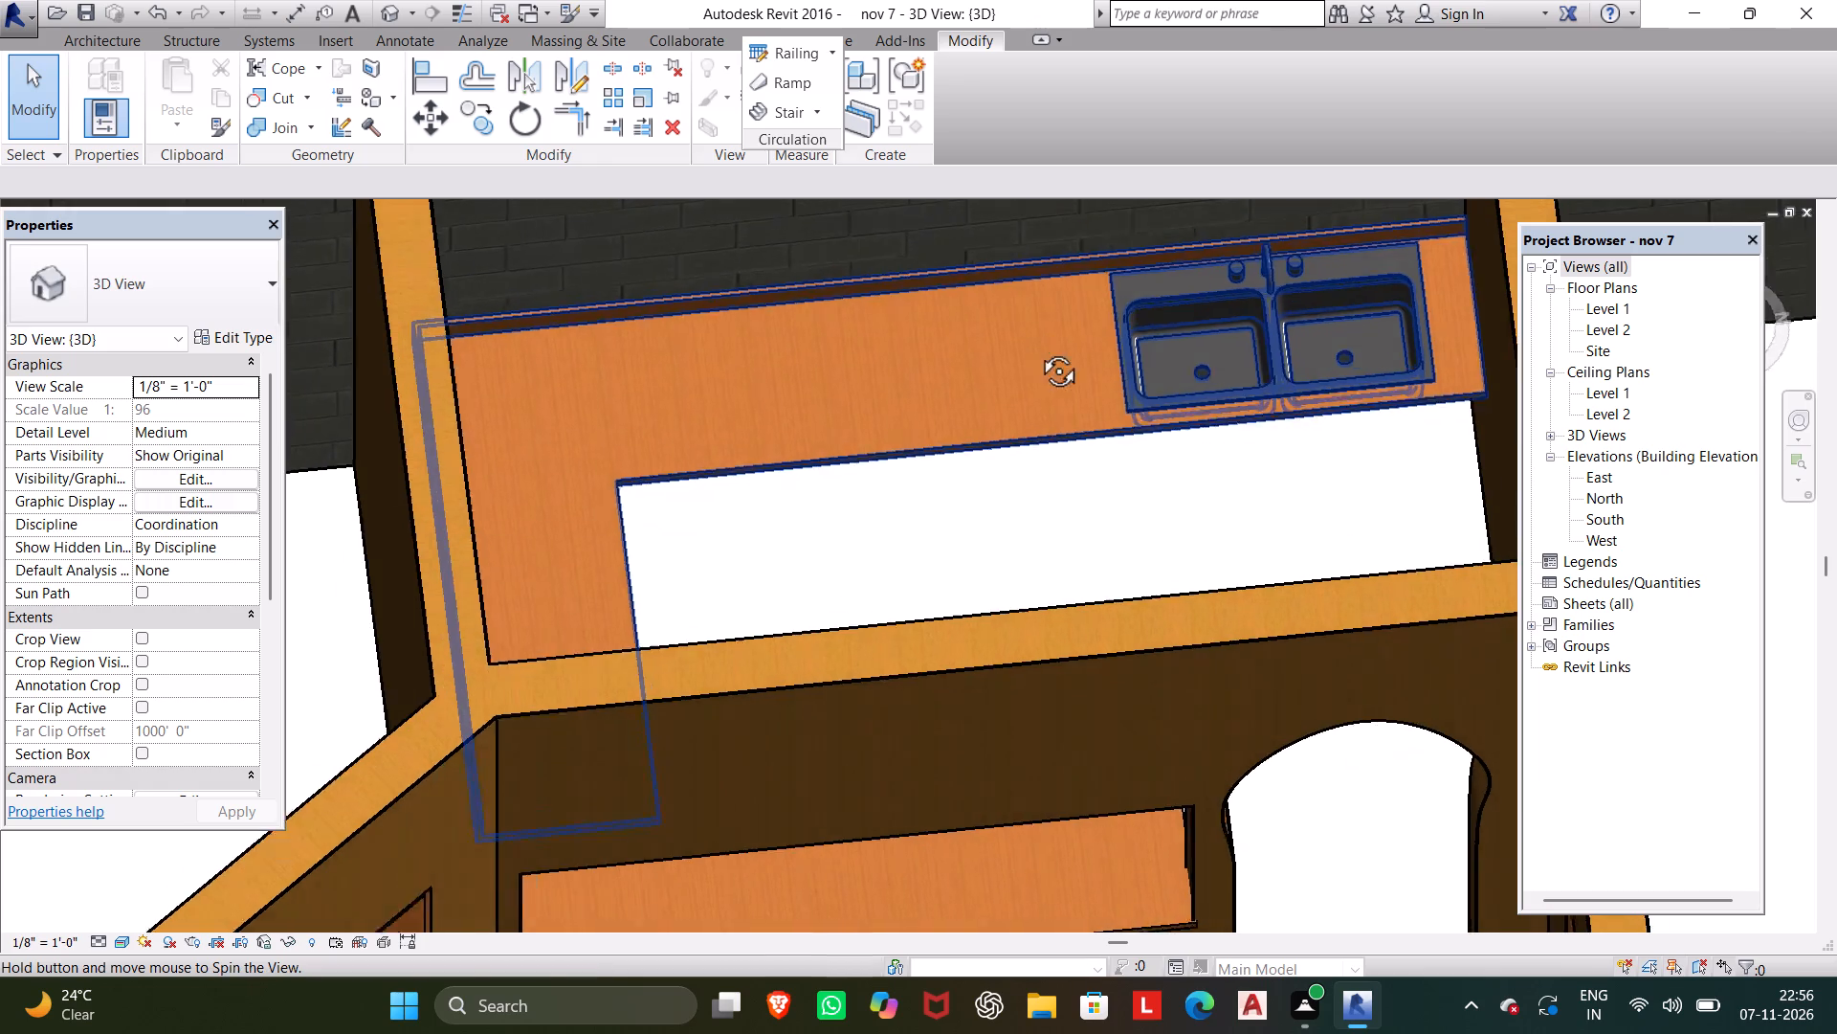
{"action": "middle_click_drag", "start_coordinate": [1037, 349], "coordinate": [1172, 301]}
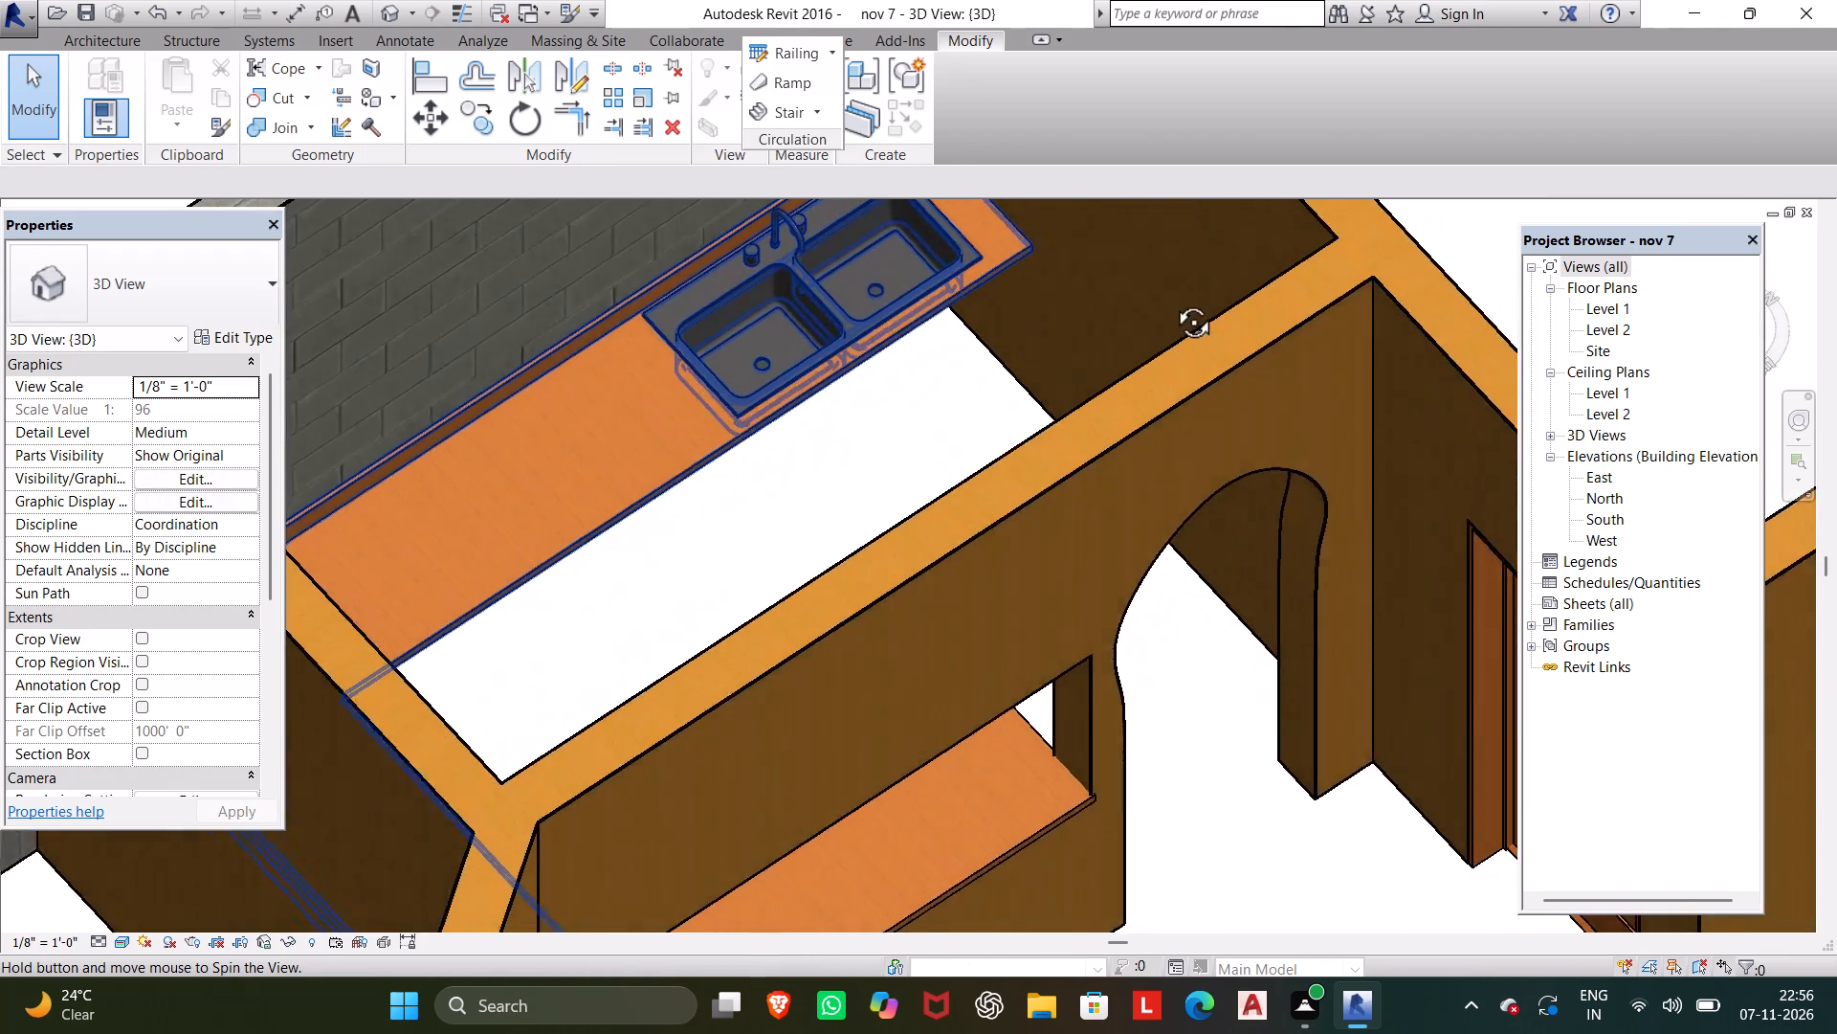
{"action": "middle_click_drag", "start_coordinate": [1172, 301], "coordinate": [1260, 152]}
{"action": "scroll", "coordinate": [1234, 178], "scroll_direction": "up", "scroll_amount": 1, "text": "shift"}
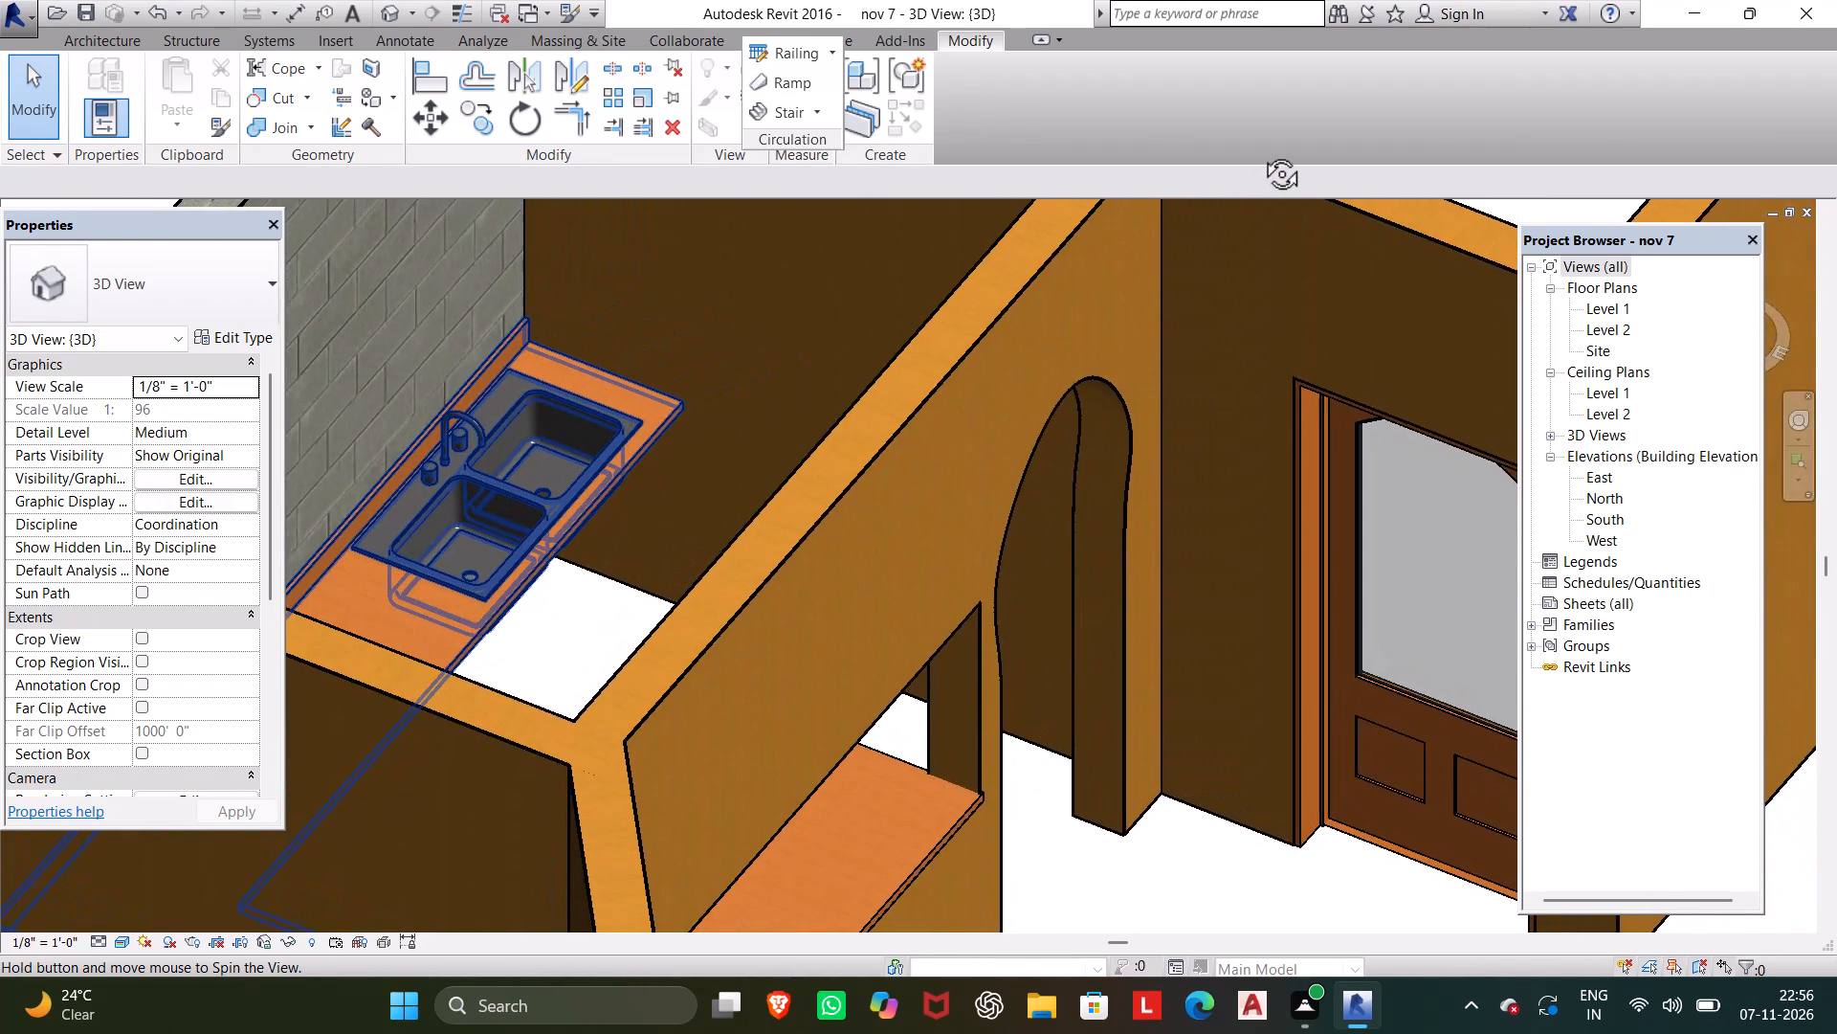
{"action": "middle_click_drag", "start_coordinate": [1260, 152], "coordinate": [1053, 251]}
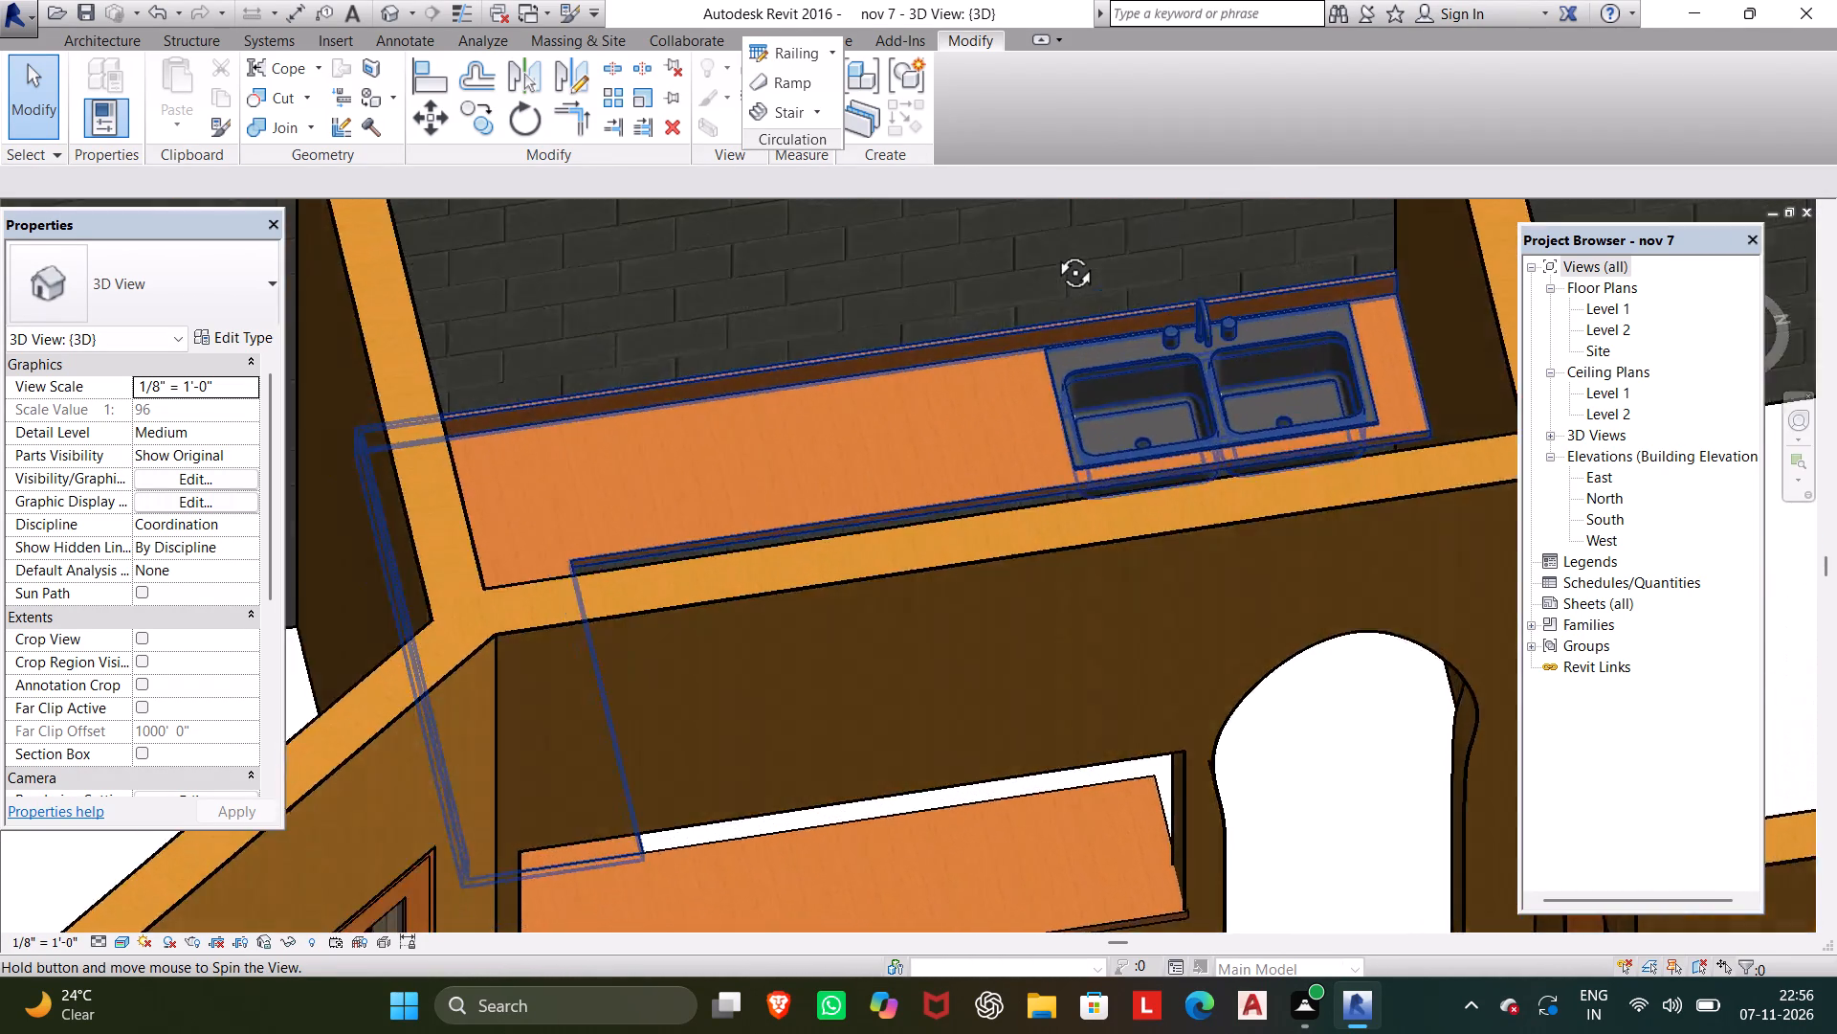
{"action": "middle_click_drag", "start_coordinate": [1053, 251], "coordinate": [657, 504]}
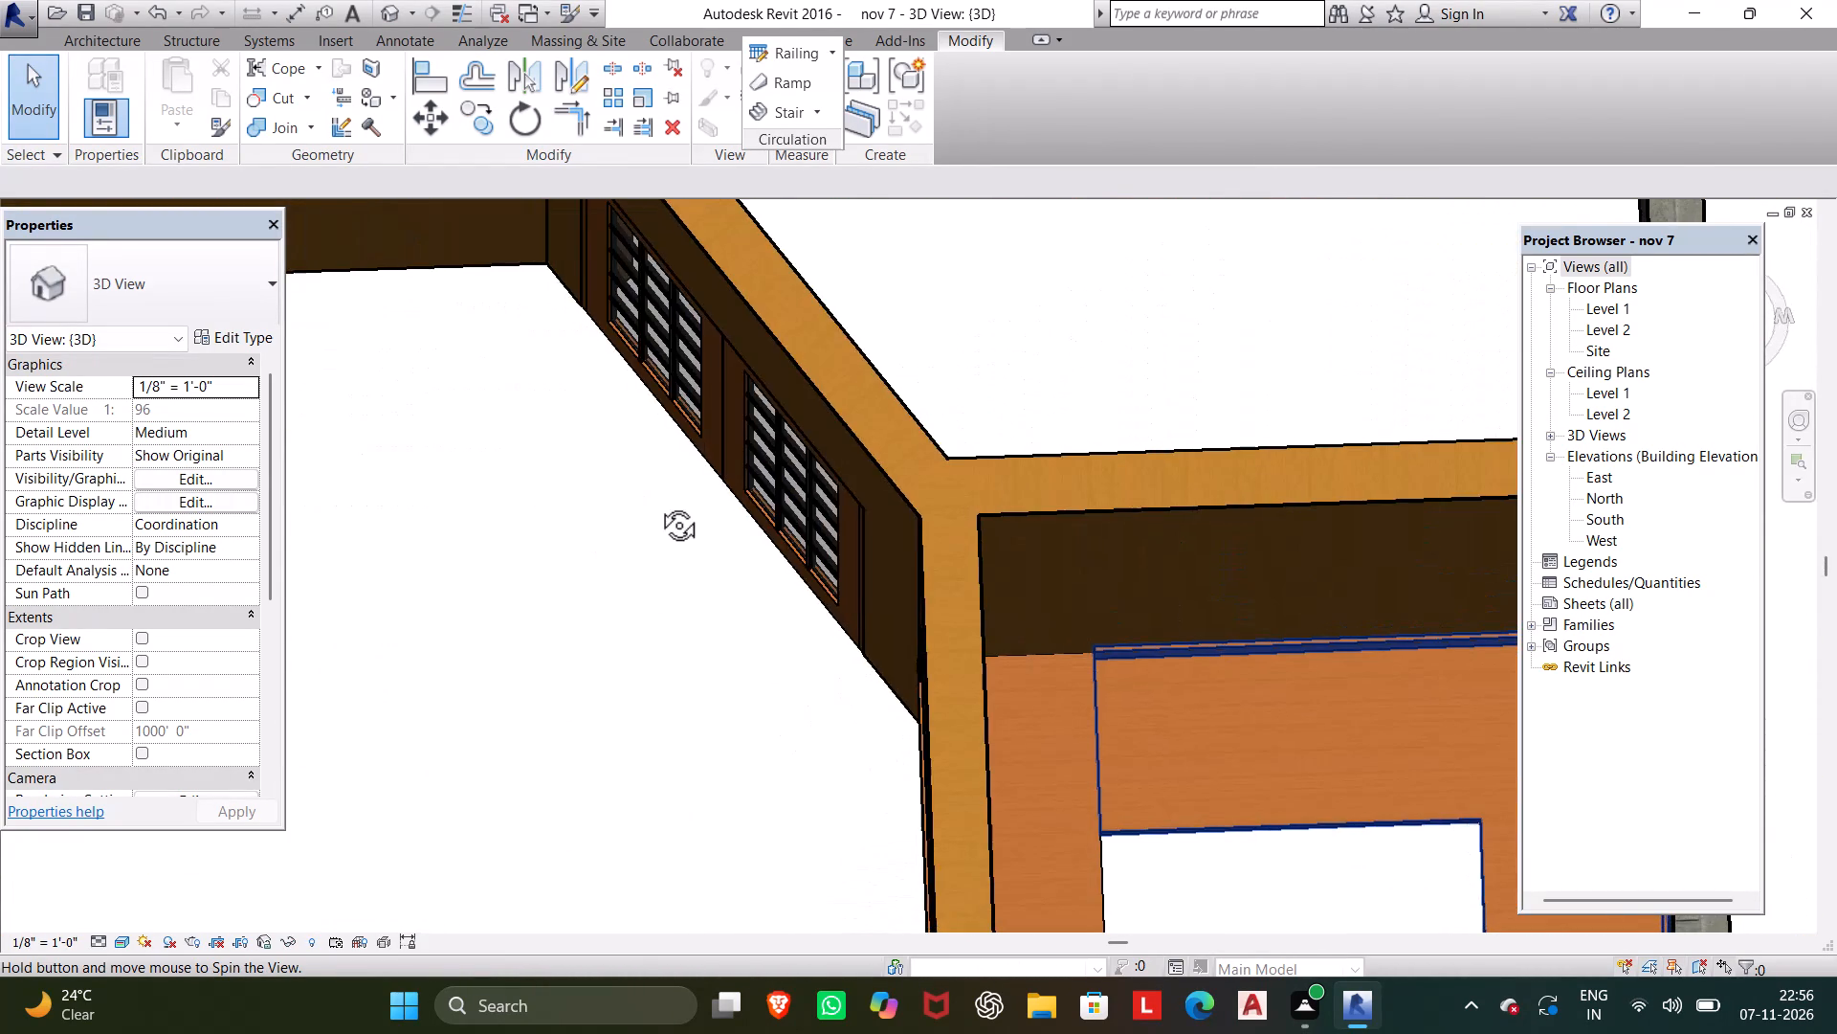
{"action": "middle_click_drag", "start_coordinate": [657, 504], "coordinate": [584, 426]}
{"action": "middle_click_drag", "start_coordinate": [1103, 646], "coordinate": [1023, 414]}
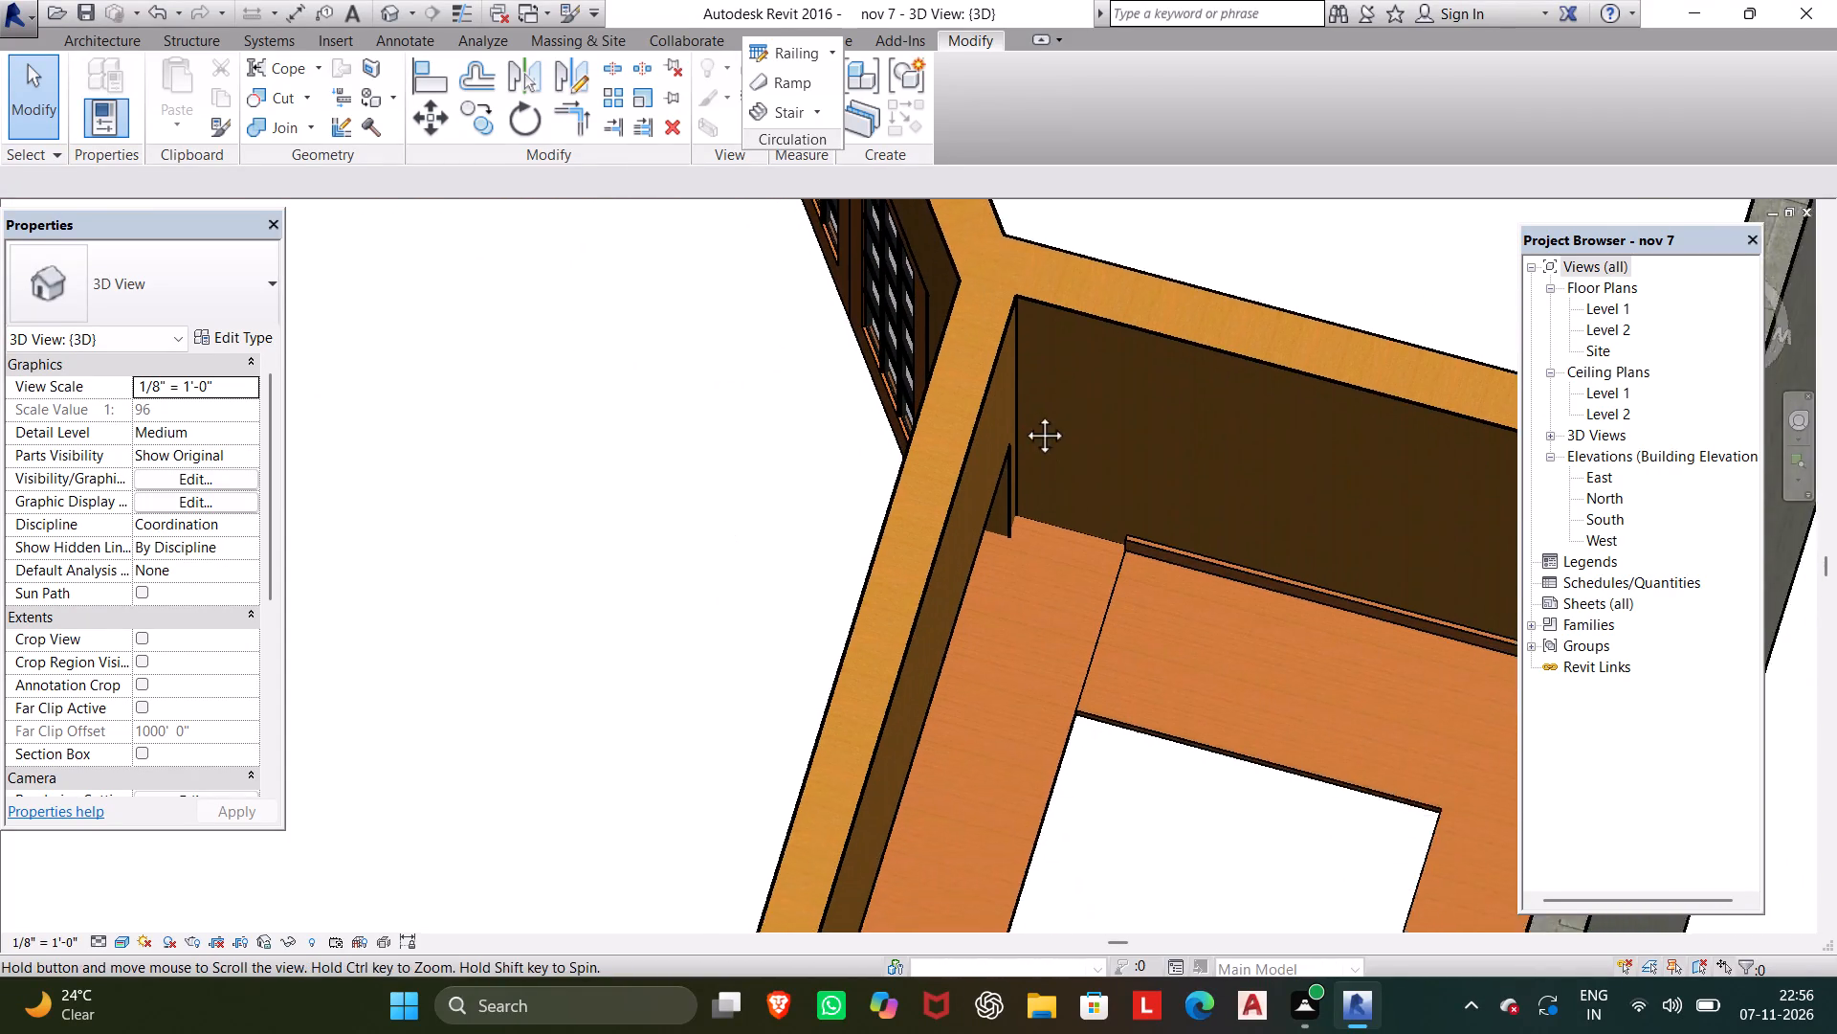
{"action": "middle_click_drag", "start_coordinate": [1023, 414], "coordinate": [1010, 364]}
{"action": "scroll", "coordinate": [1009, 370], "scroll_direction": "up", "scroll_amount": 1}
{"action": "middle_click_drag", "start_coordinate": [1009, 405], "coordinate": [860, 164], "text": "shift"}
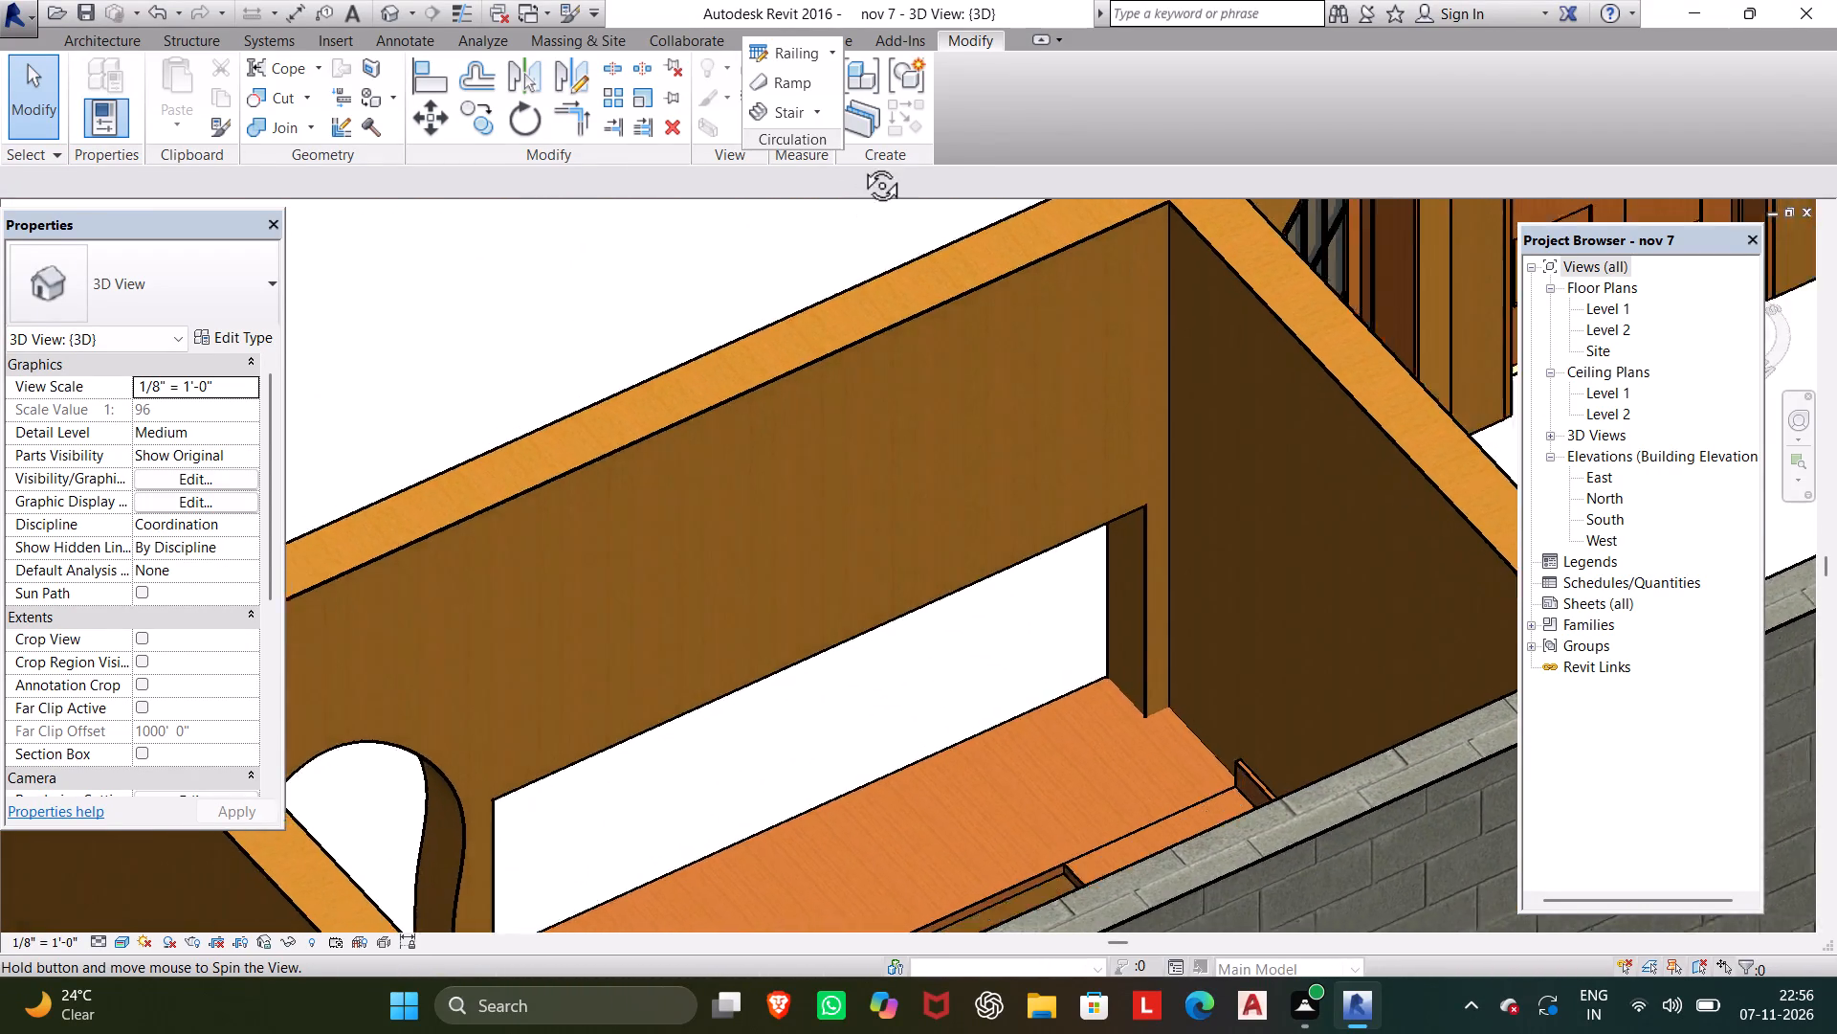
{"action": "middle_click_drag", "start_coordinate": [860, 164], "coordinate": [1302, 0], "text": "shift"}
{"action": "scroll", "coordinate": [1278, 96], "scroll_direction": "up", "scroll_amount": 1, "text": "shift"}
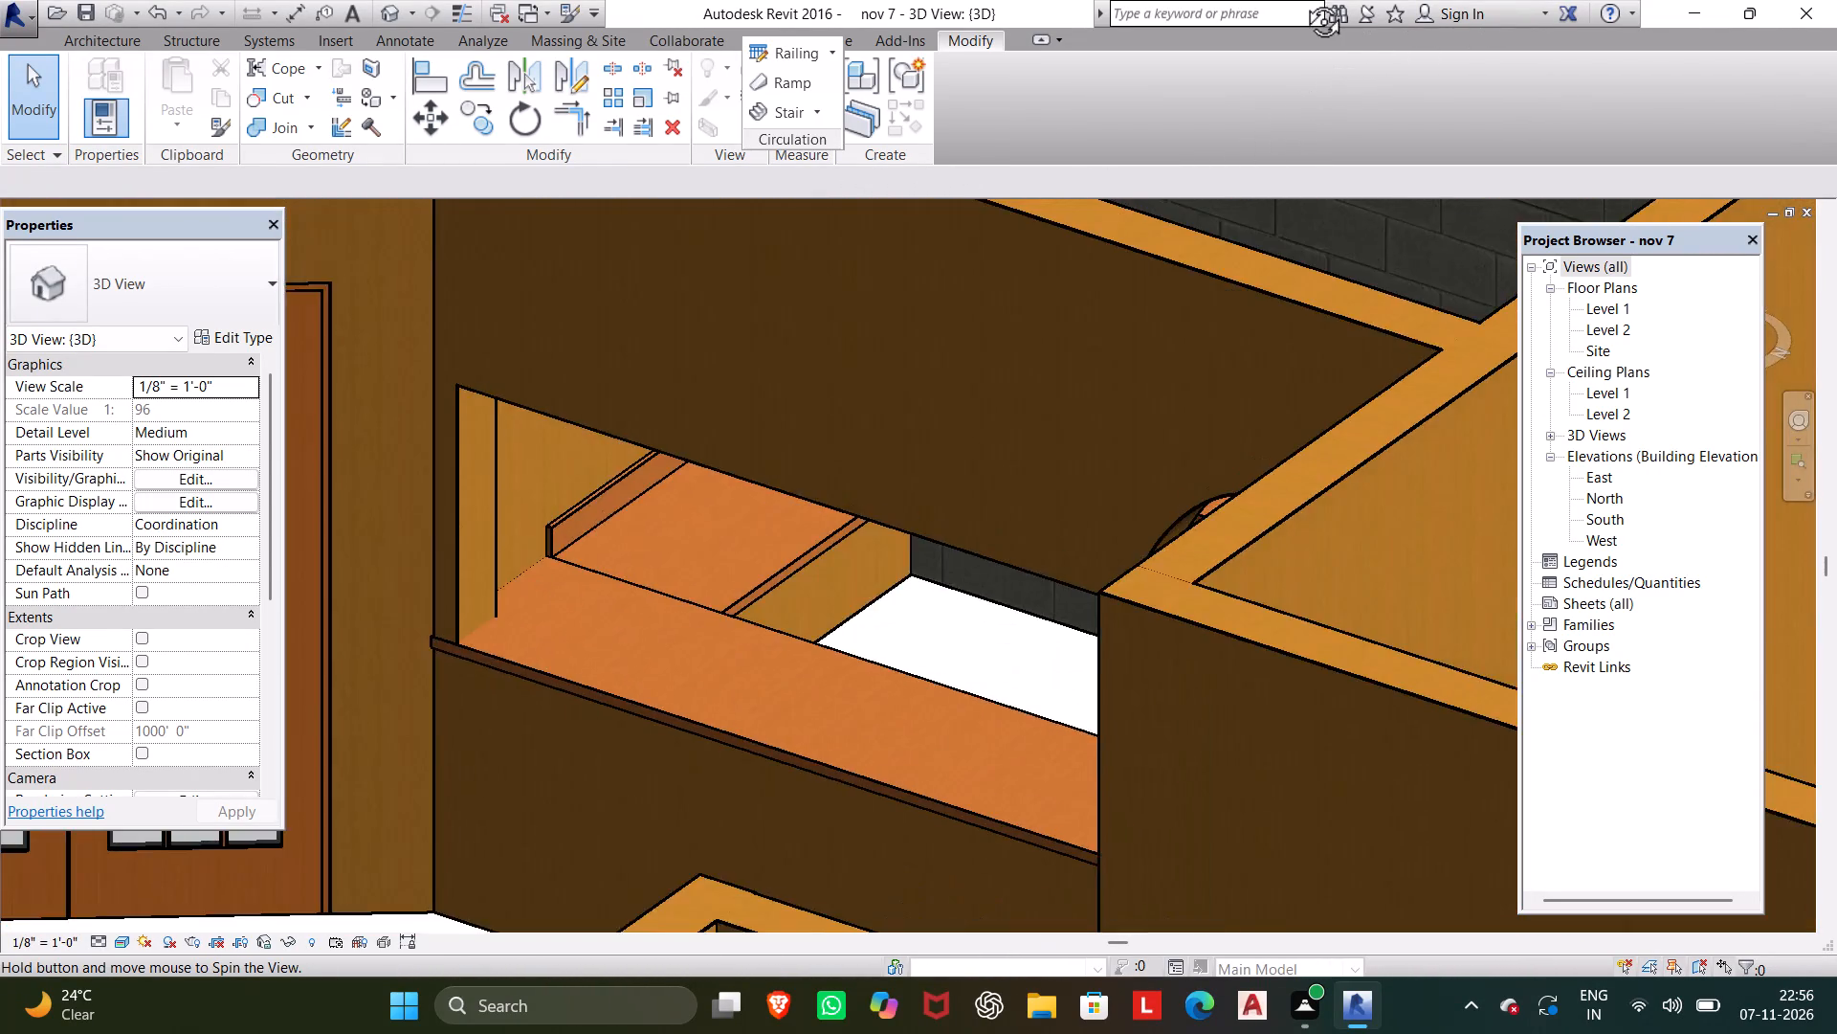
{"action": "middle_click_drag", "start_coordinate": [1302, 0], "coordinate": [1430, 0], "text": "shift"}
{"action": "scroll", "coordinate": [1394, 255], "scroll_direction": "down", "scroll_amount": 4}
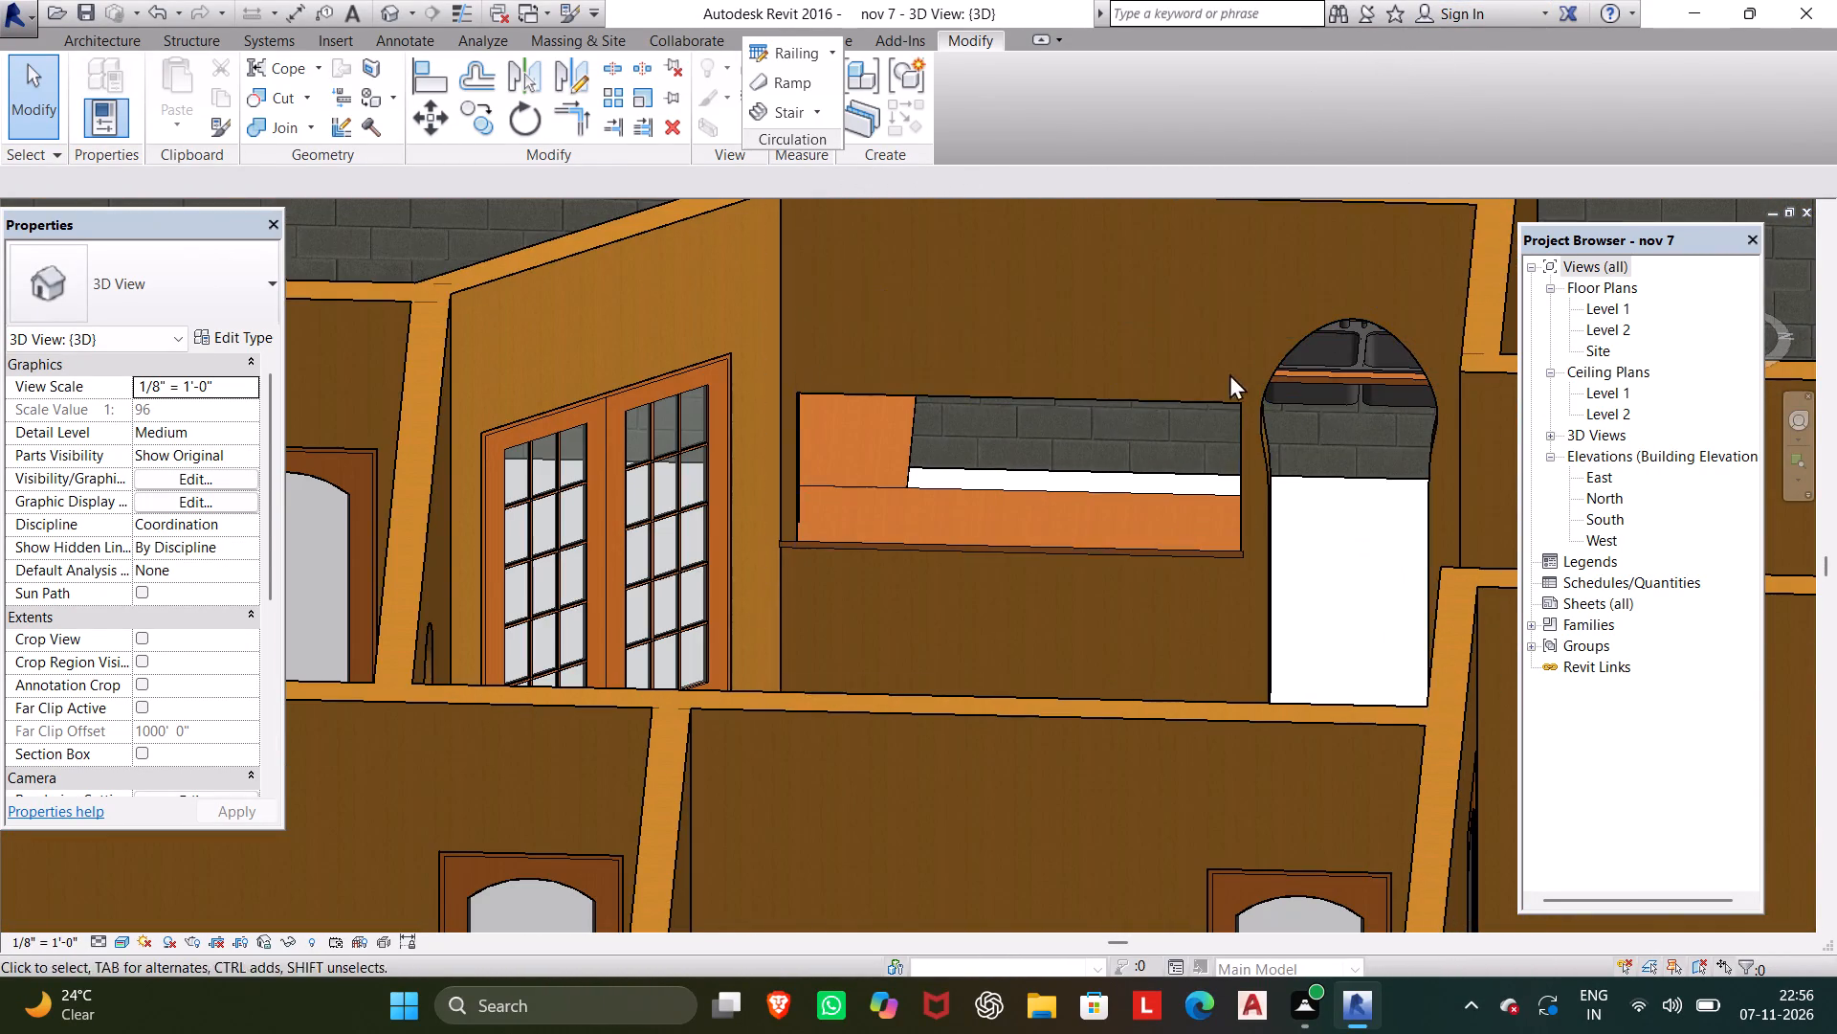
{"action": "scroll", "coordinate": [1133, 451], "scroll_direction": "up", "scroll_amount": 8}
{"action": "scroll", "coordinate": [1133, 451], "scroll_direction": "down", "scroll_amount": 11}
{"action": "middle_click_drag", "start_coordinate": [1160, 440], "coordinate": [1158, 442]}
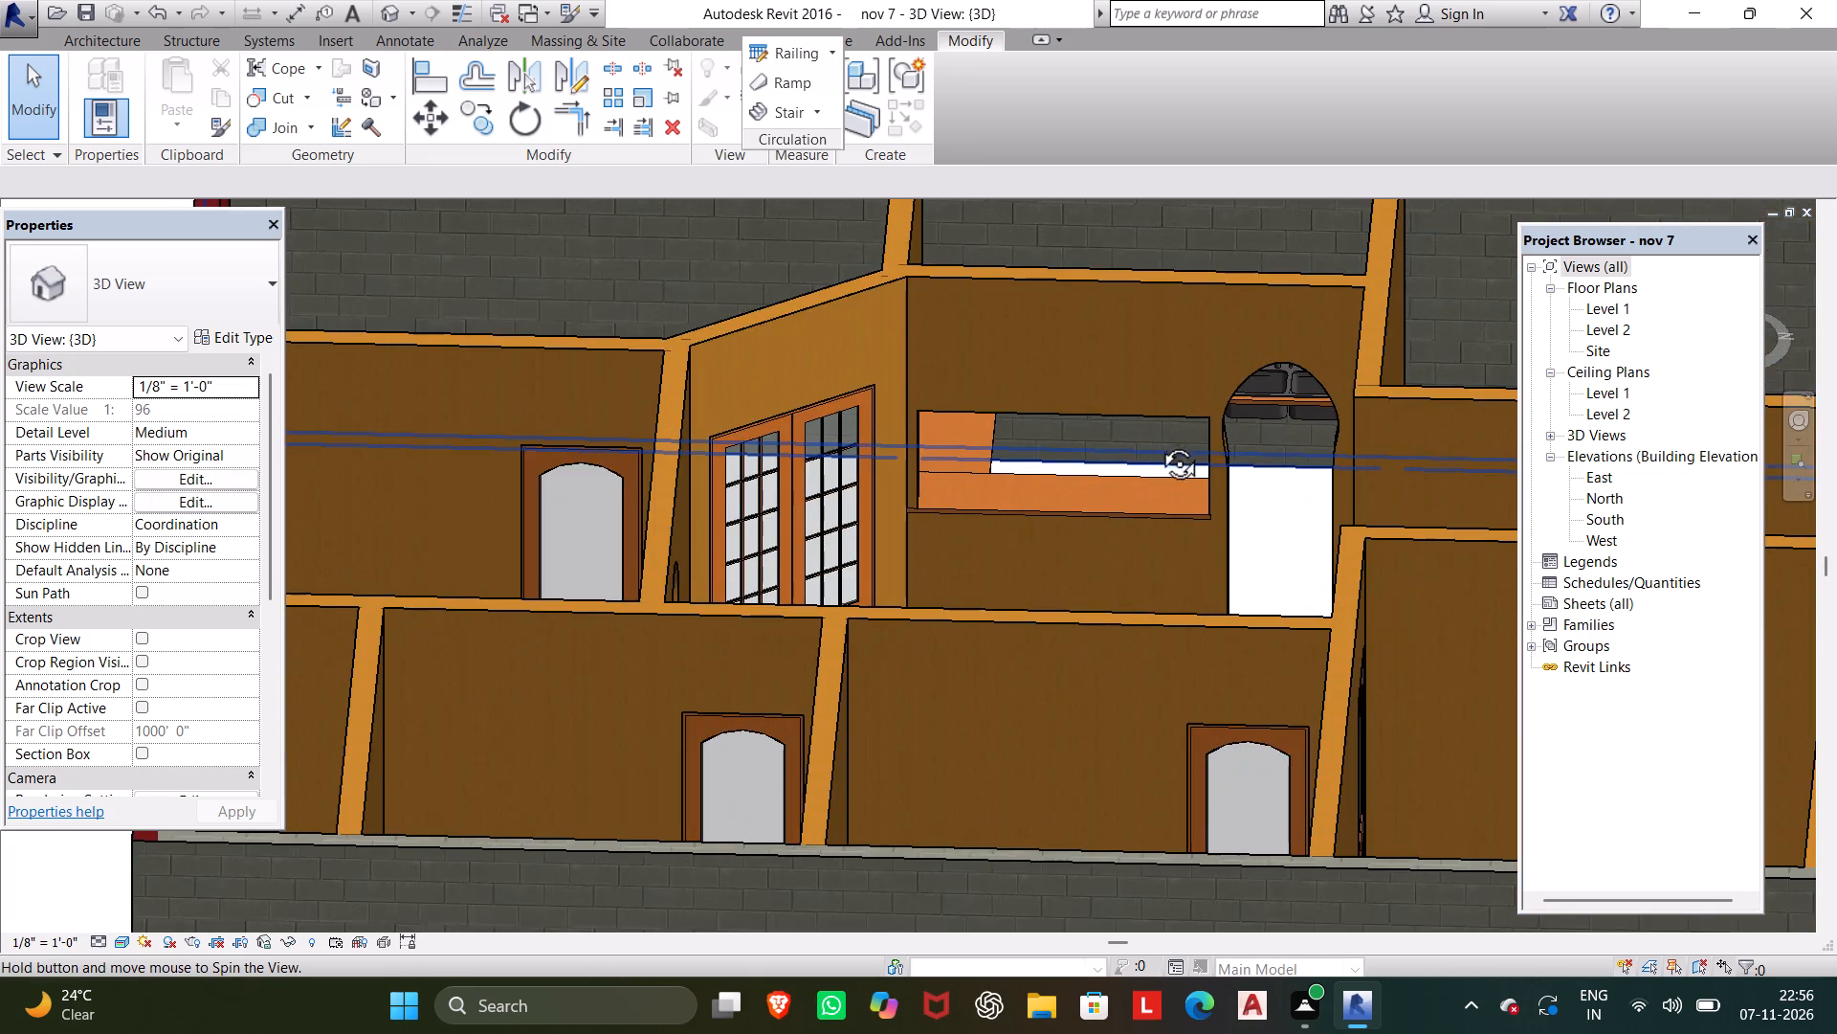
{"action": "middle_click_drag", "start_coordinate": [1158, 442], "coordinate": [1126, 546]}
{"action": "middle_click_drag", "start_coordinate": [1172, 254], "coordinate": [1090, 460]}
{"action": "scroll", "coordinate": [1106, 467], "scroll_direction": "up", "scroll_amount": 1}
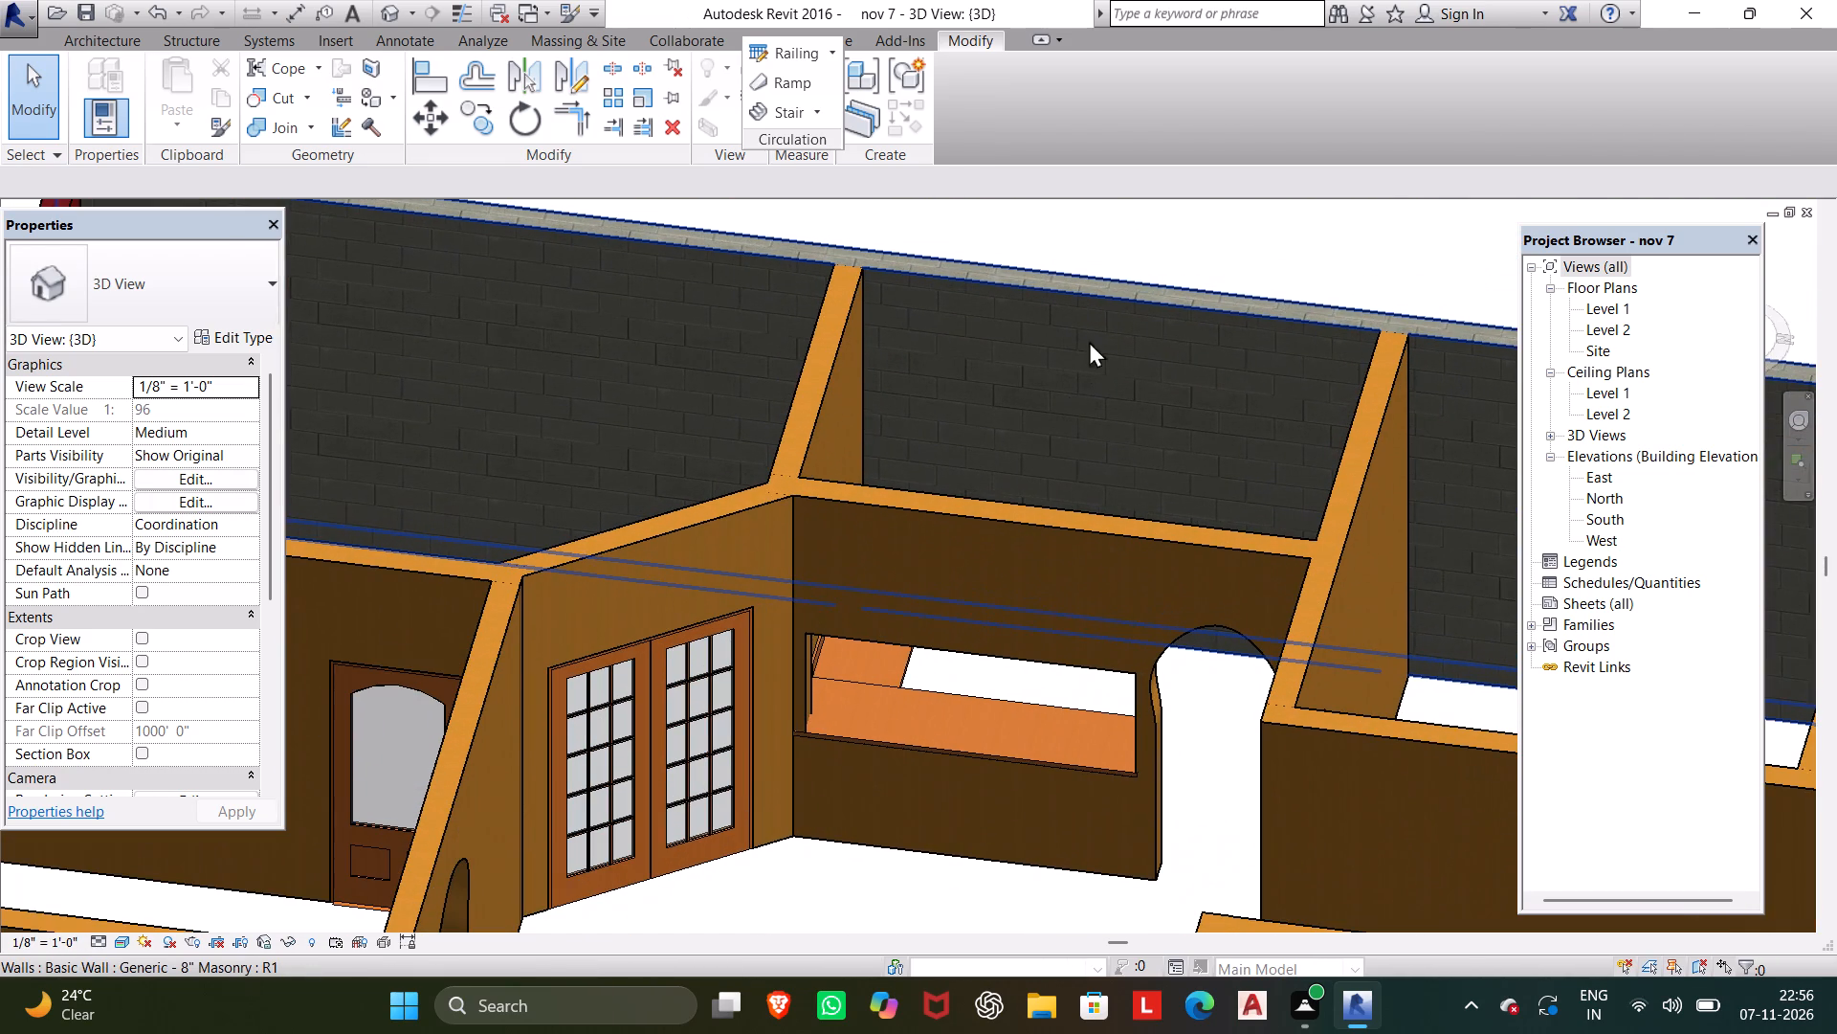
{"action": "left_click", "coordinate": [1108, 297]}
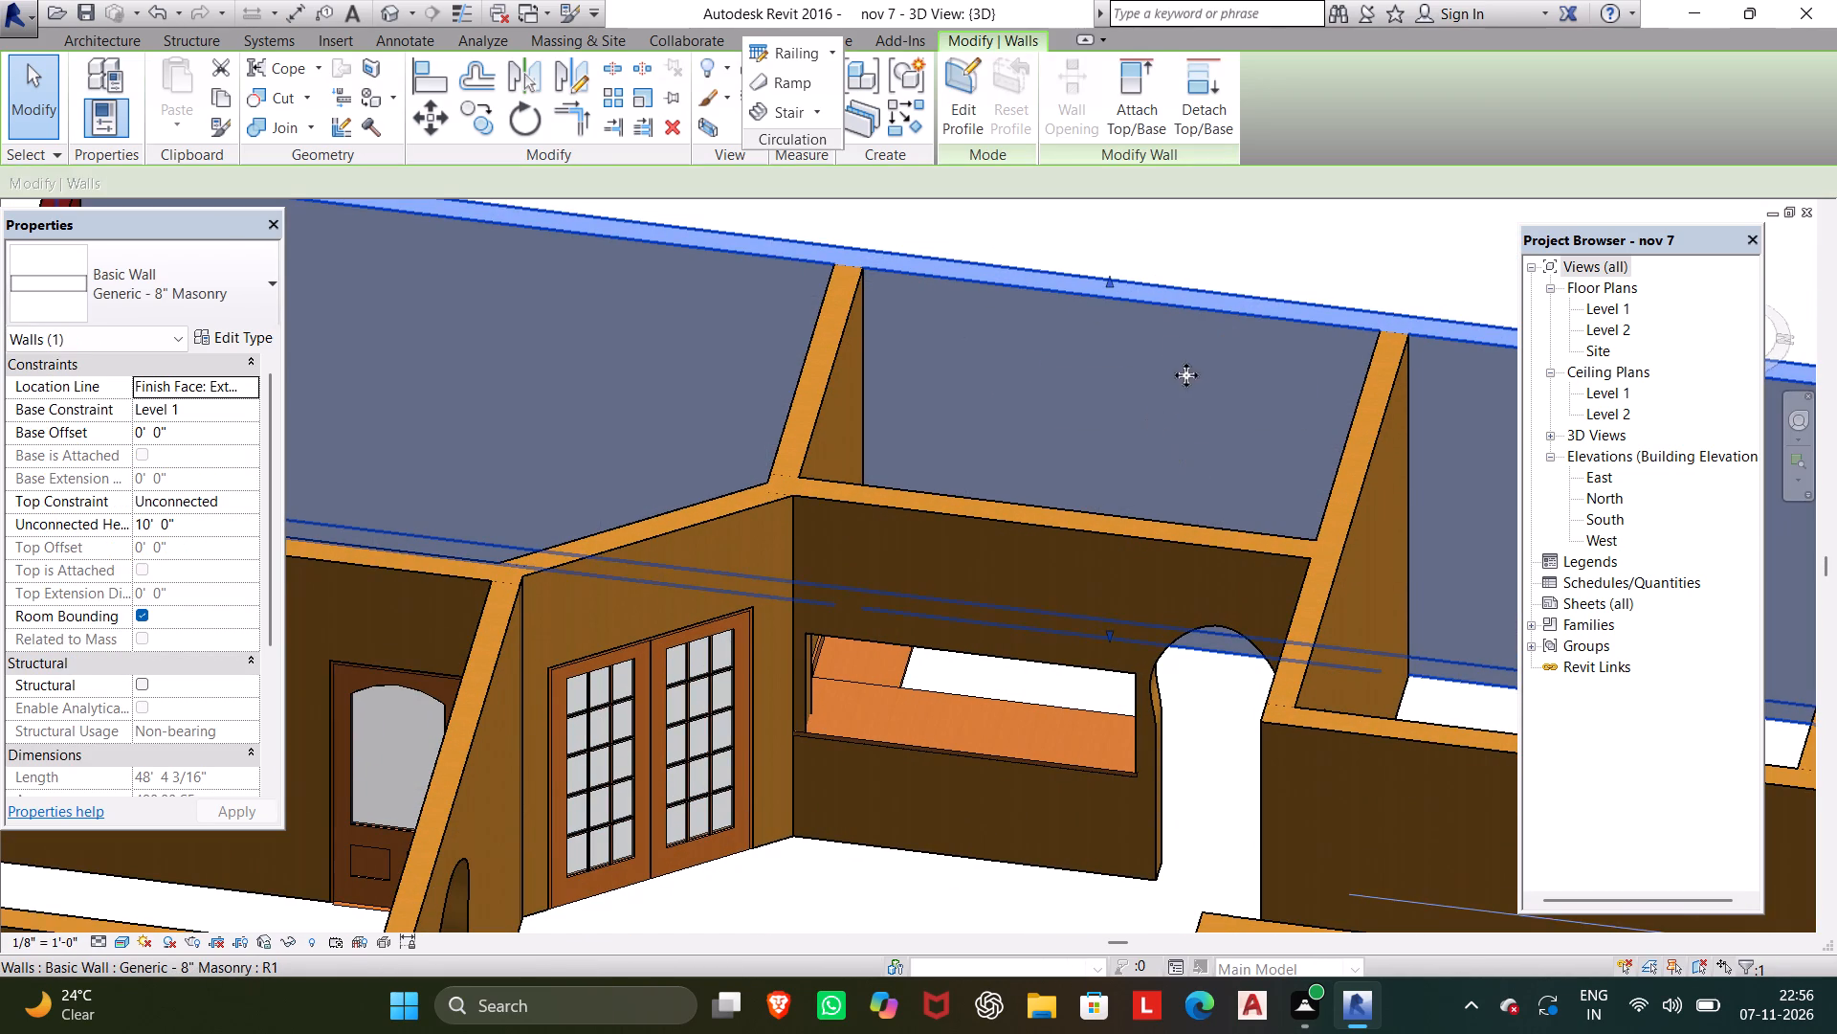
{"action": "scroll", "coordinate": [1217, 379], "scroll_direction": "down", "scroll_amount": 5}
{"action": "middle_click_drag", "start_coordinate": [1146, 390], "coordinate": [1146, 392]}
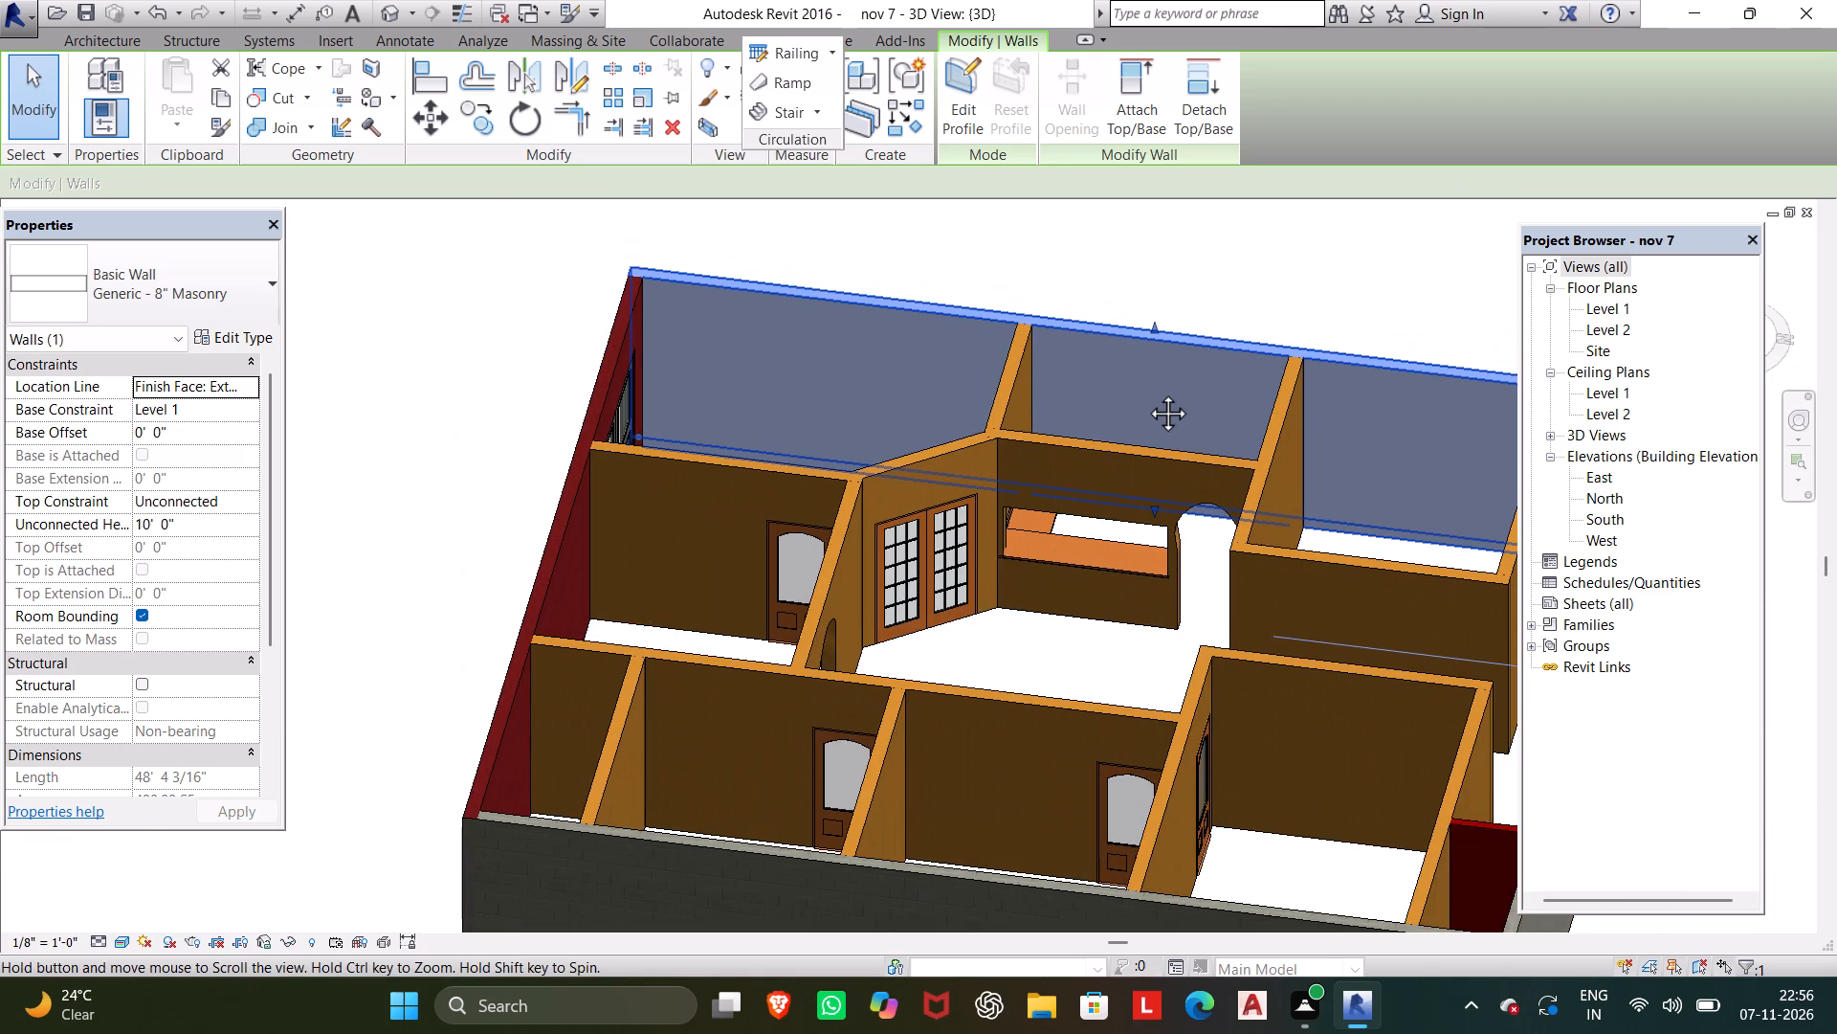
{"action": "middle_click_drag", "start_coordinate": [1146, 392], "coordinate": [1144, 404]}
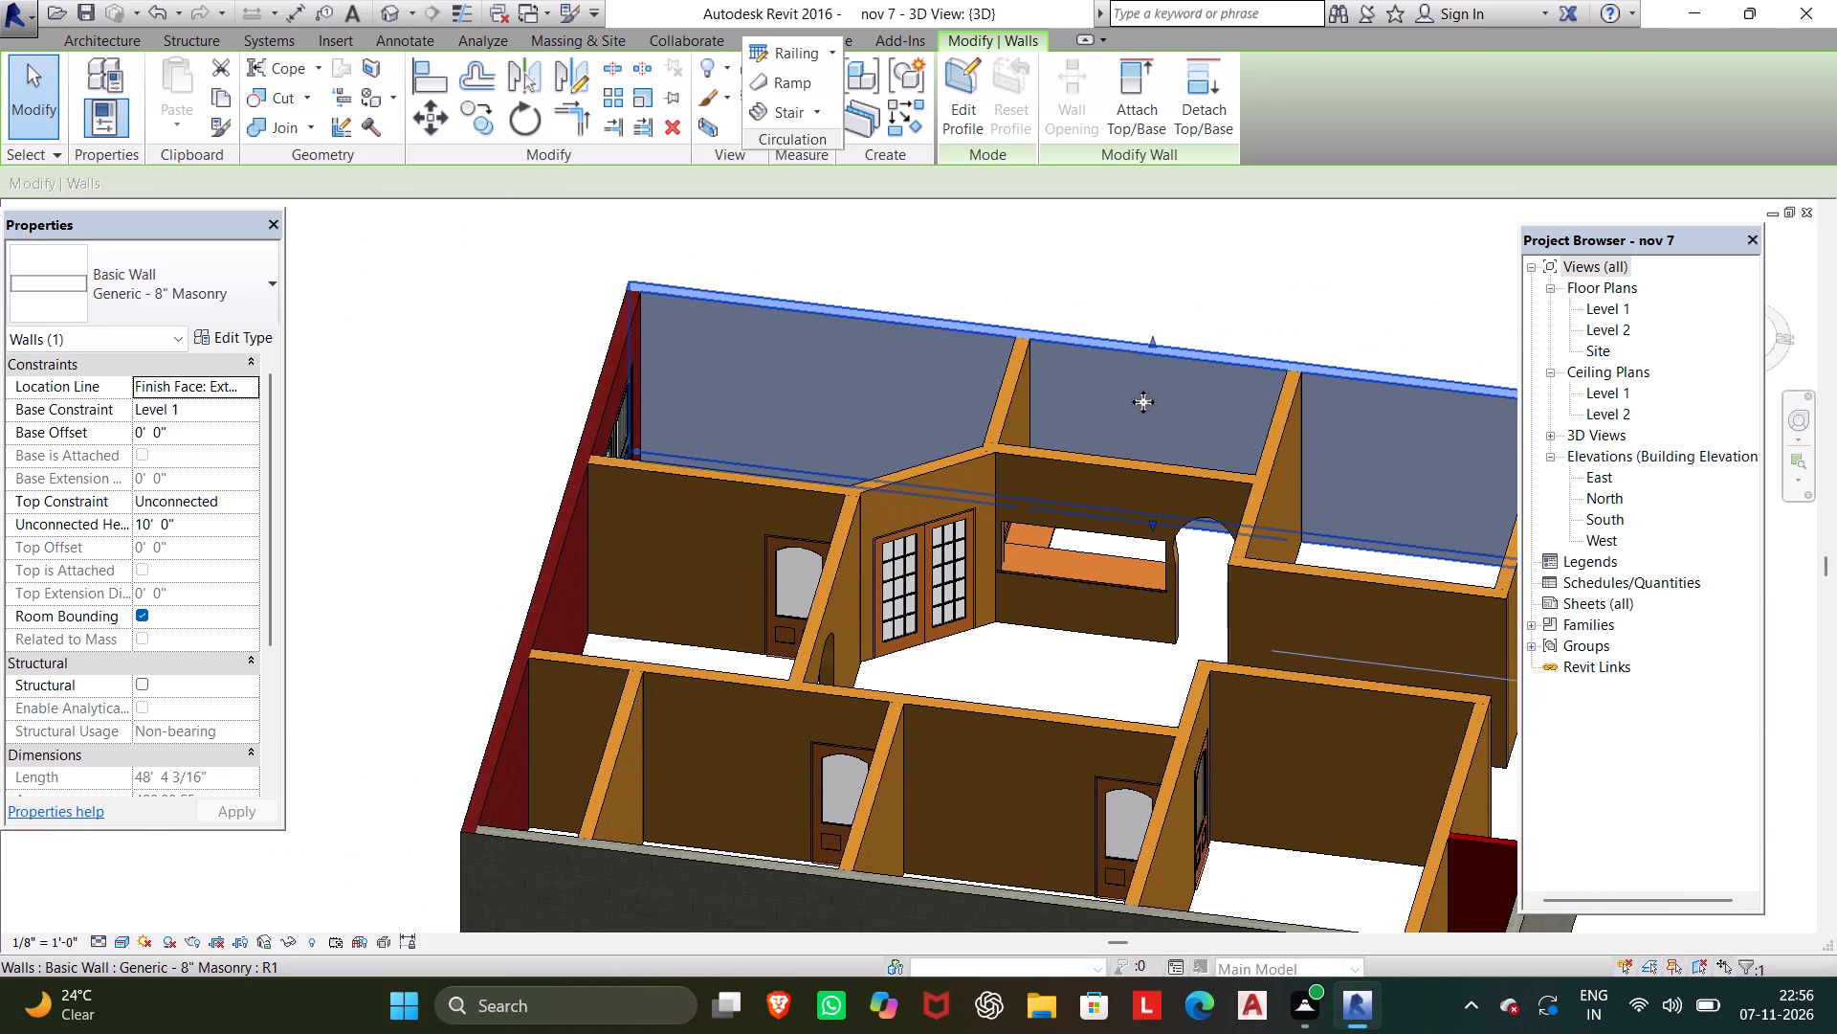
{"action": "key", "text": "Escape"}
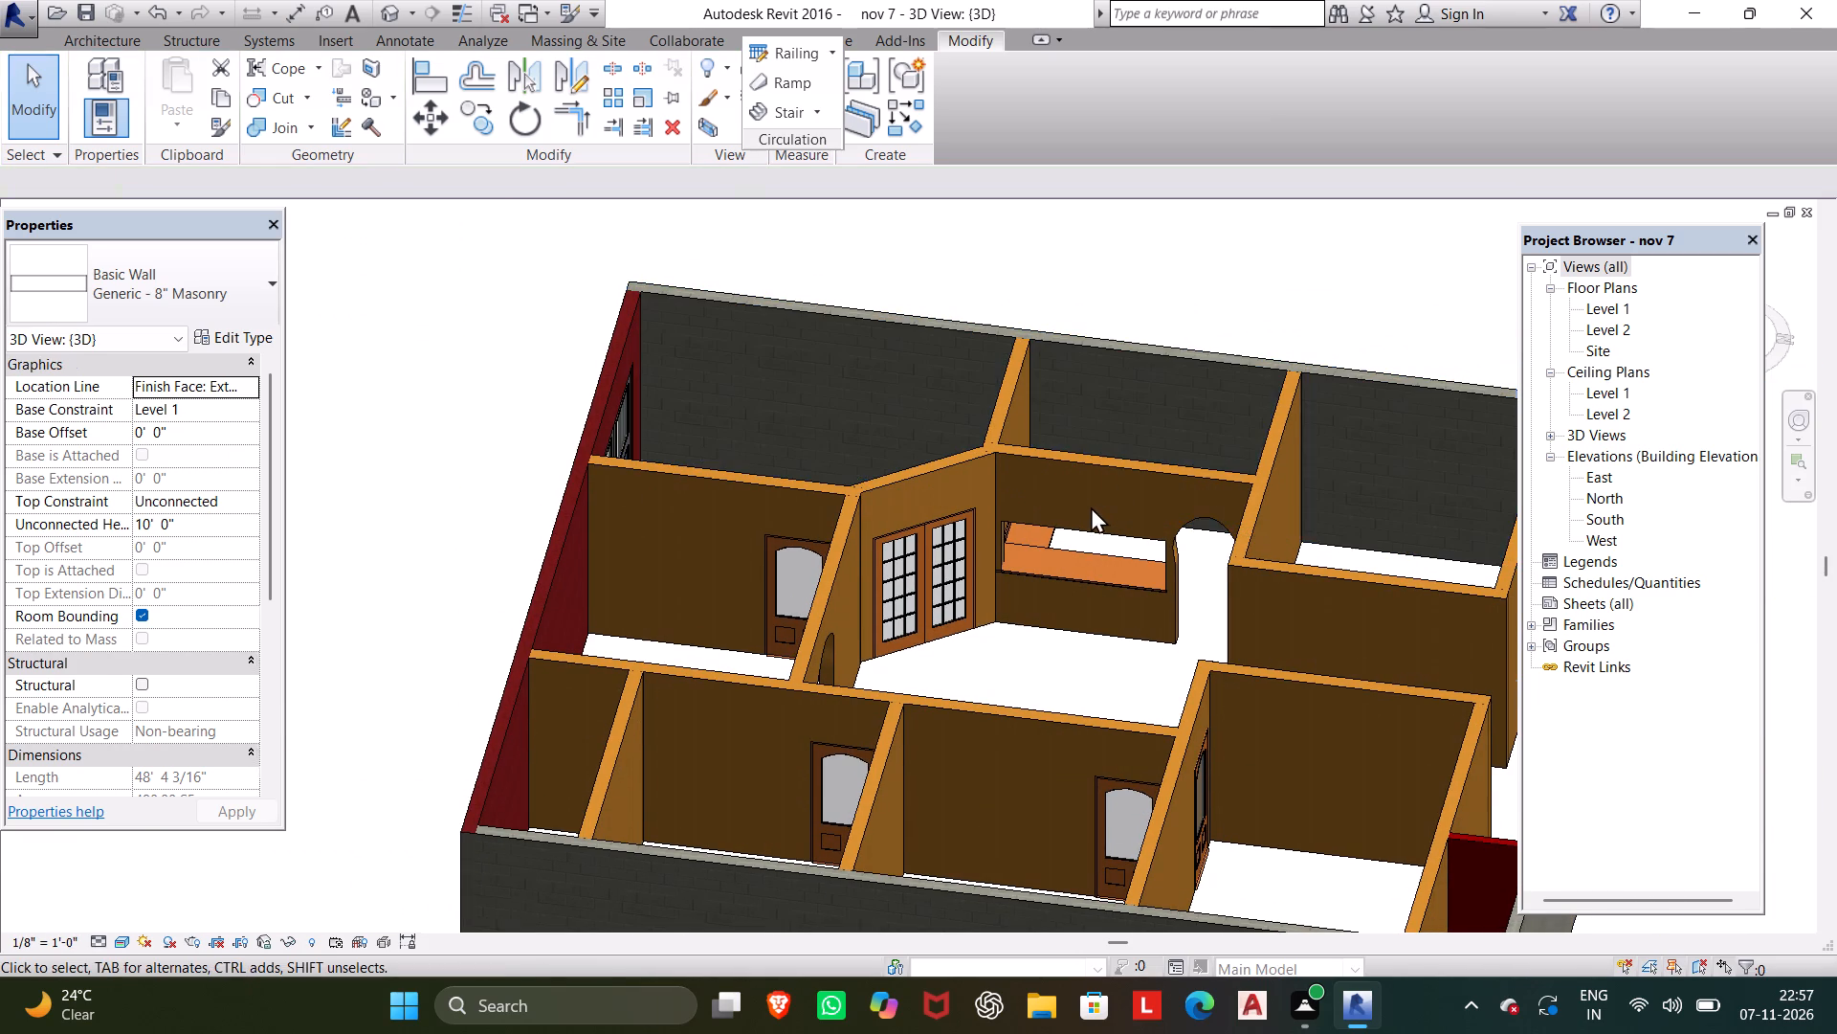
In the Level 1 floor plan, start placing a component and browse the US Imperial family library to the Specialty Equipment folder.
{"action": "double_click", "coordinate": [1585, 307]}
{"action": "scroll", "coordinate": [1378, 414], "scroll_direction": "down", "scroll_amount": 9}
{"action": "middle_click_drag", "start_coordinate": [1351, 391], "coordinate": [1182, 332]}
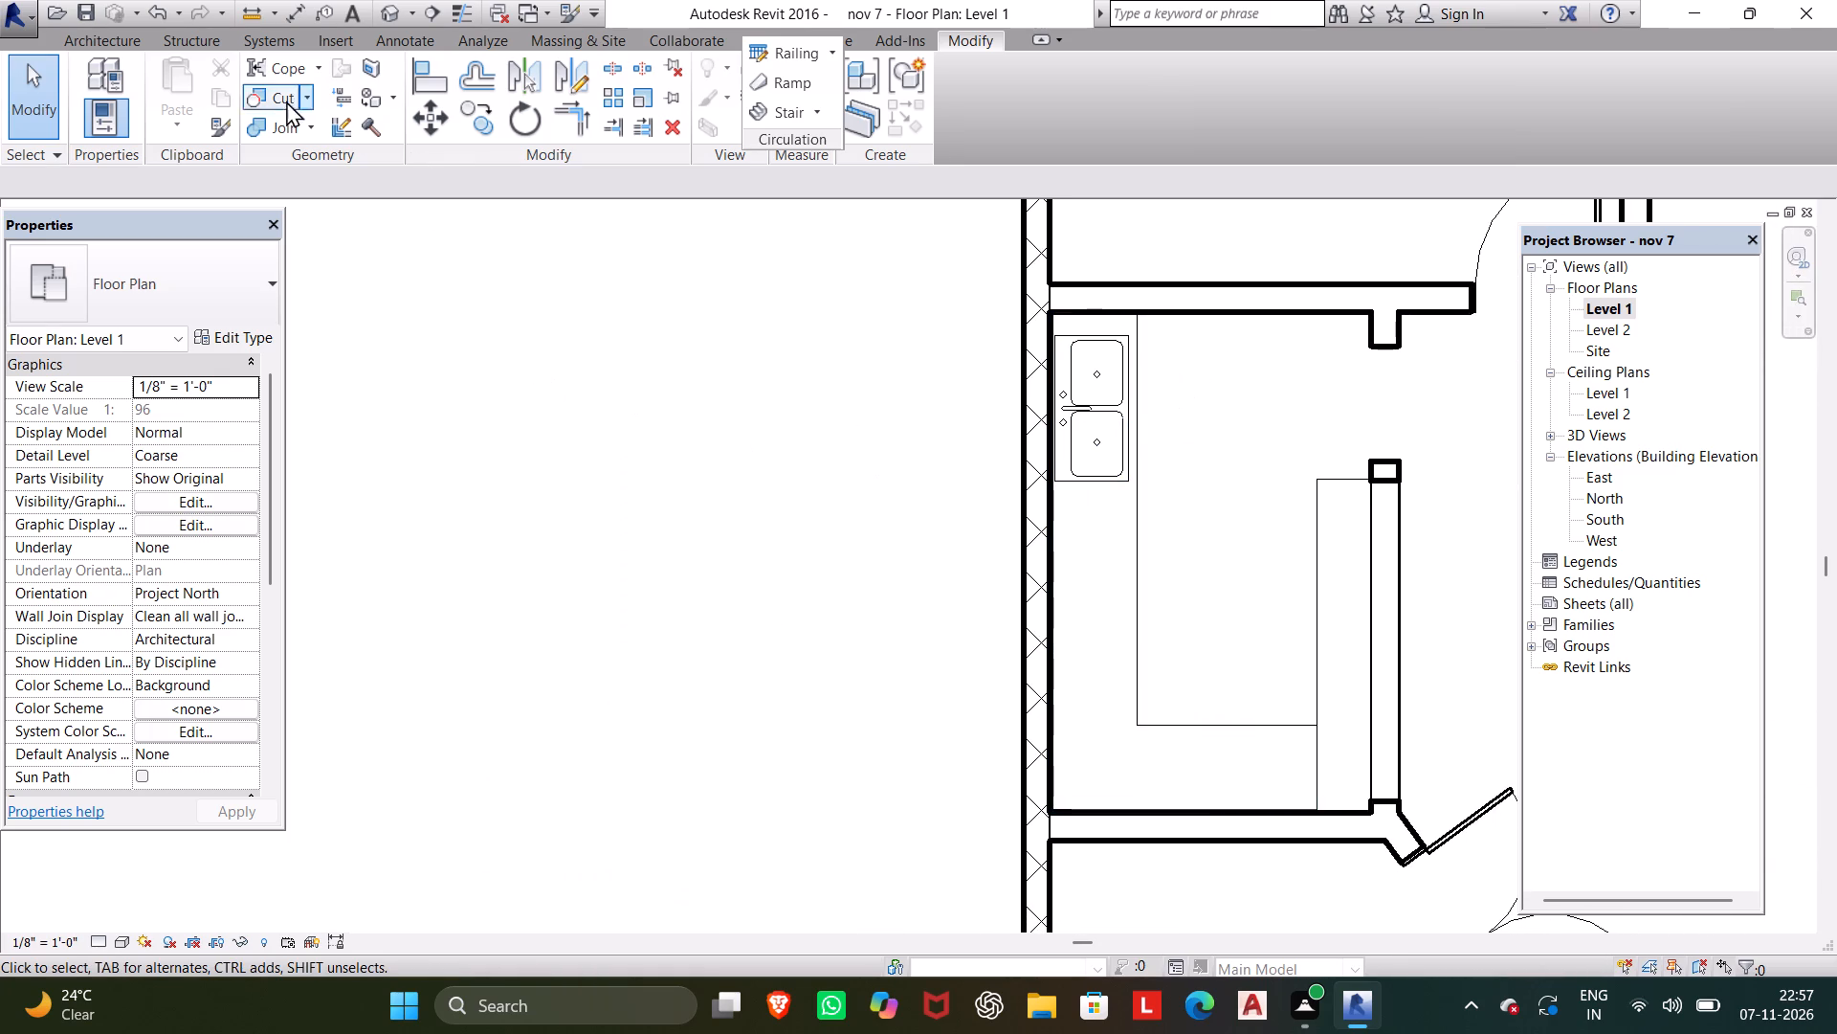
{"action": "left_click", "coordinate": [120, 33]}
{"action": "left_click", "coordinate": [280, 72]}
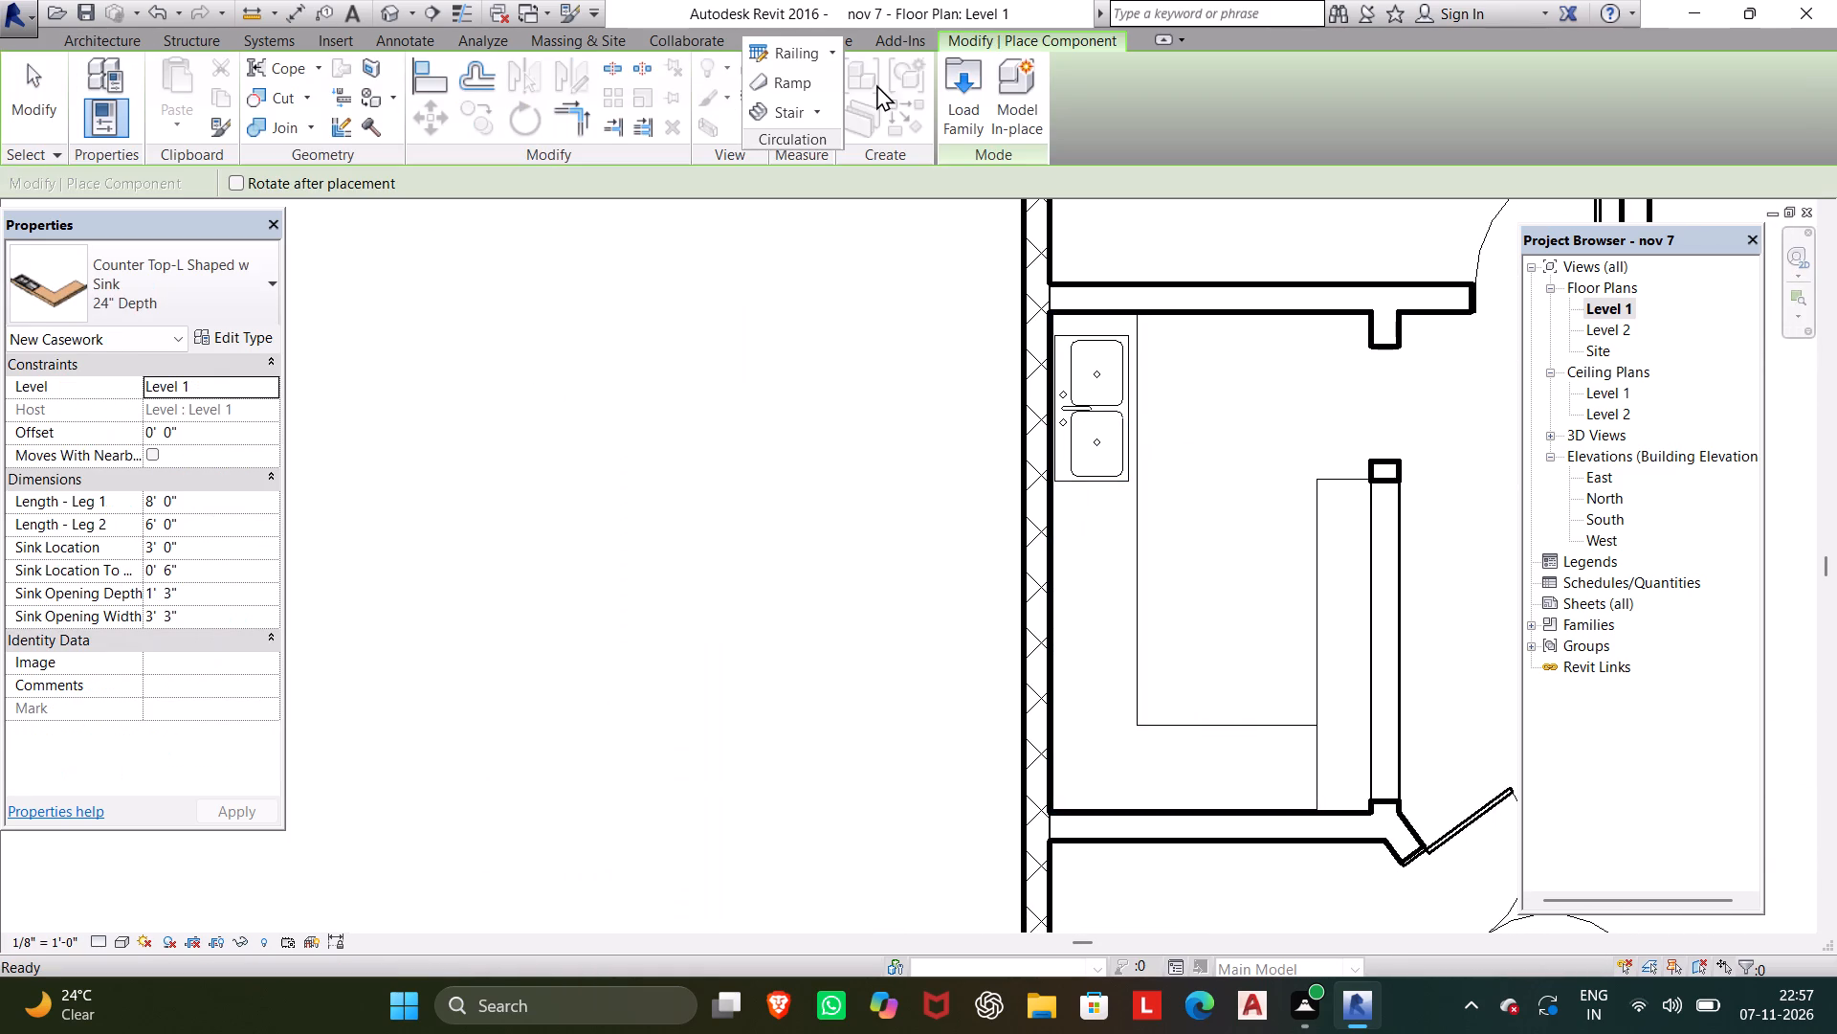
{"action": "left_click", "coordinate": [956, 71]}
{"action": "scroll", "coordinate": [979, 292], "scroll_direction": "down", "scroll_amount": 7}
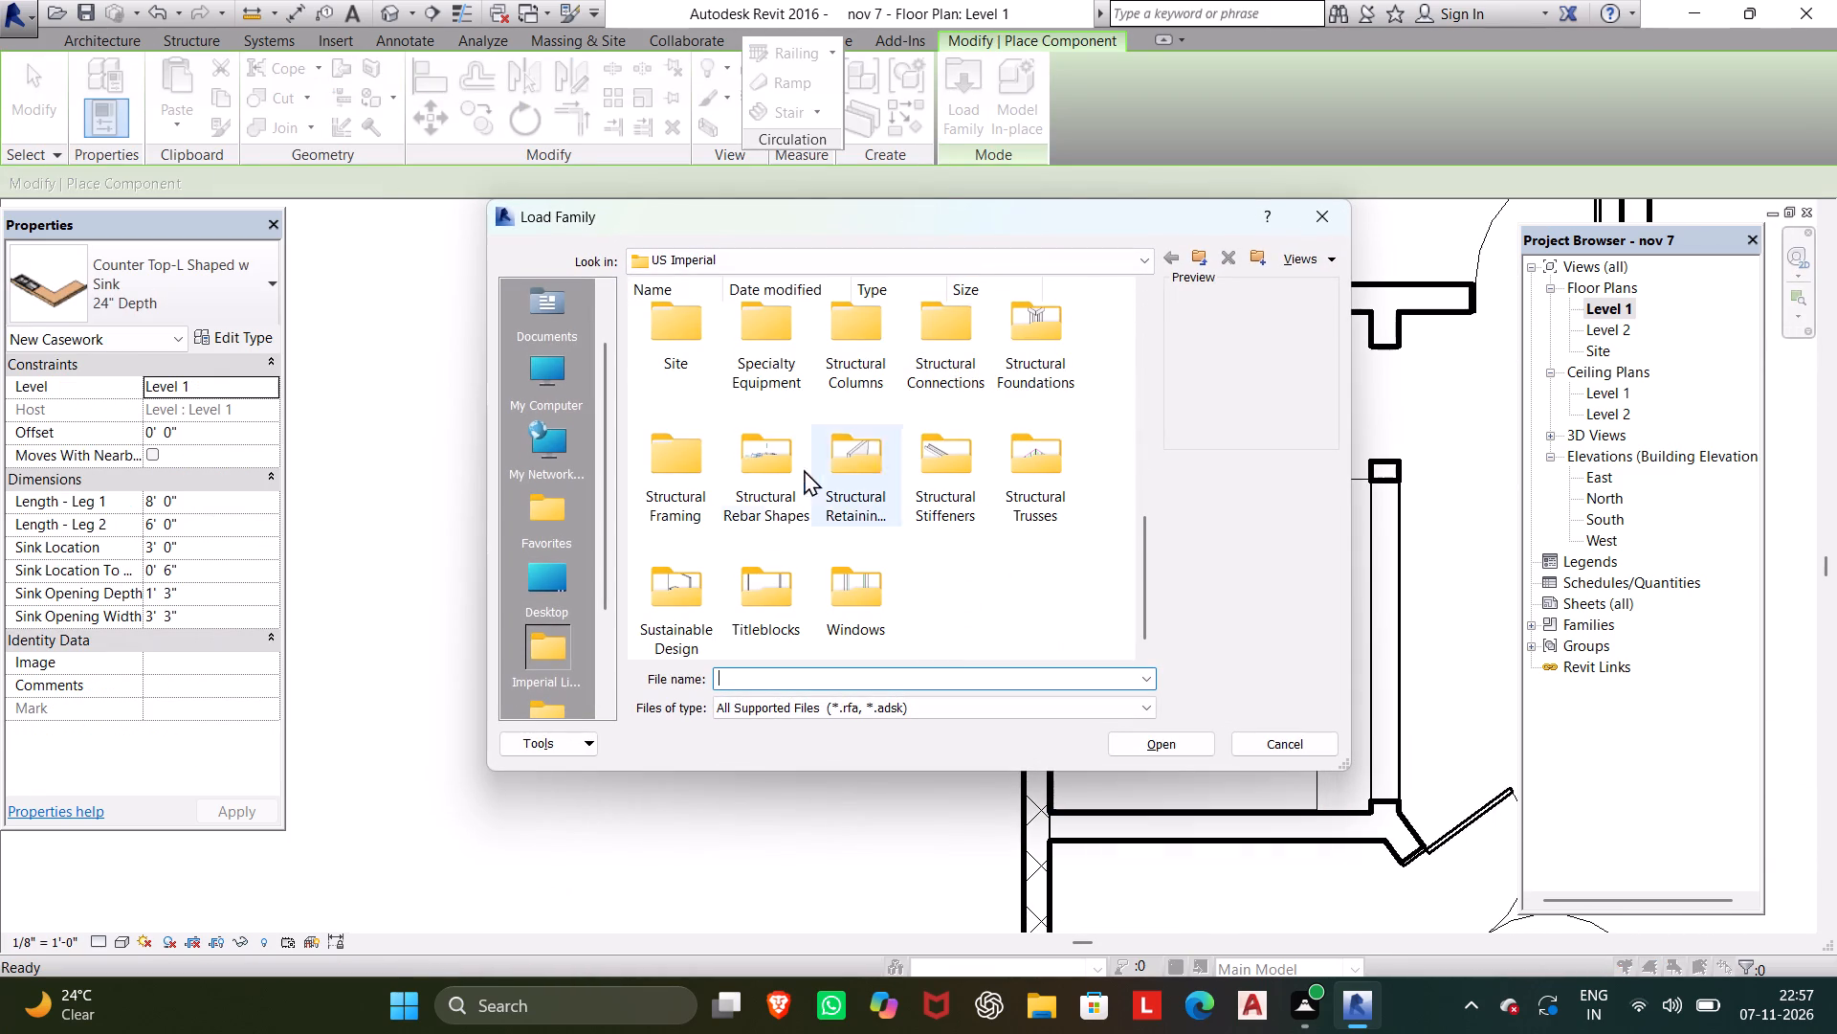
{"action": "scroll", "coordinate": [770, 498], "scroll_direction": "up", "scroll_amount": 6}
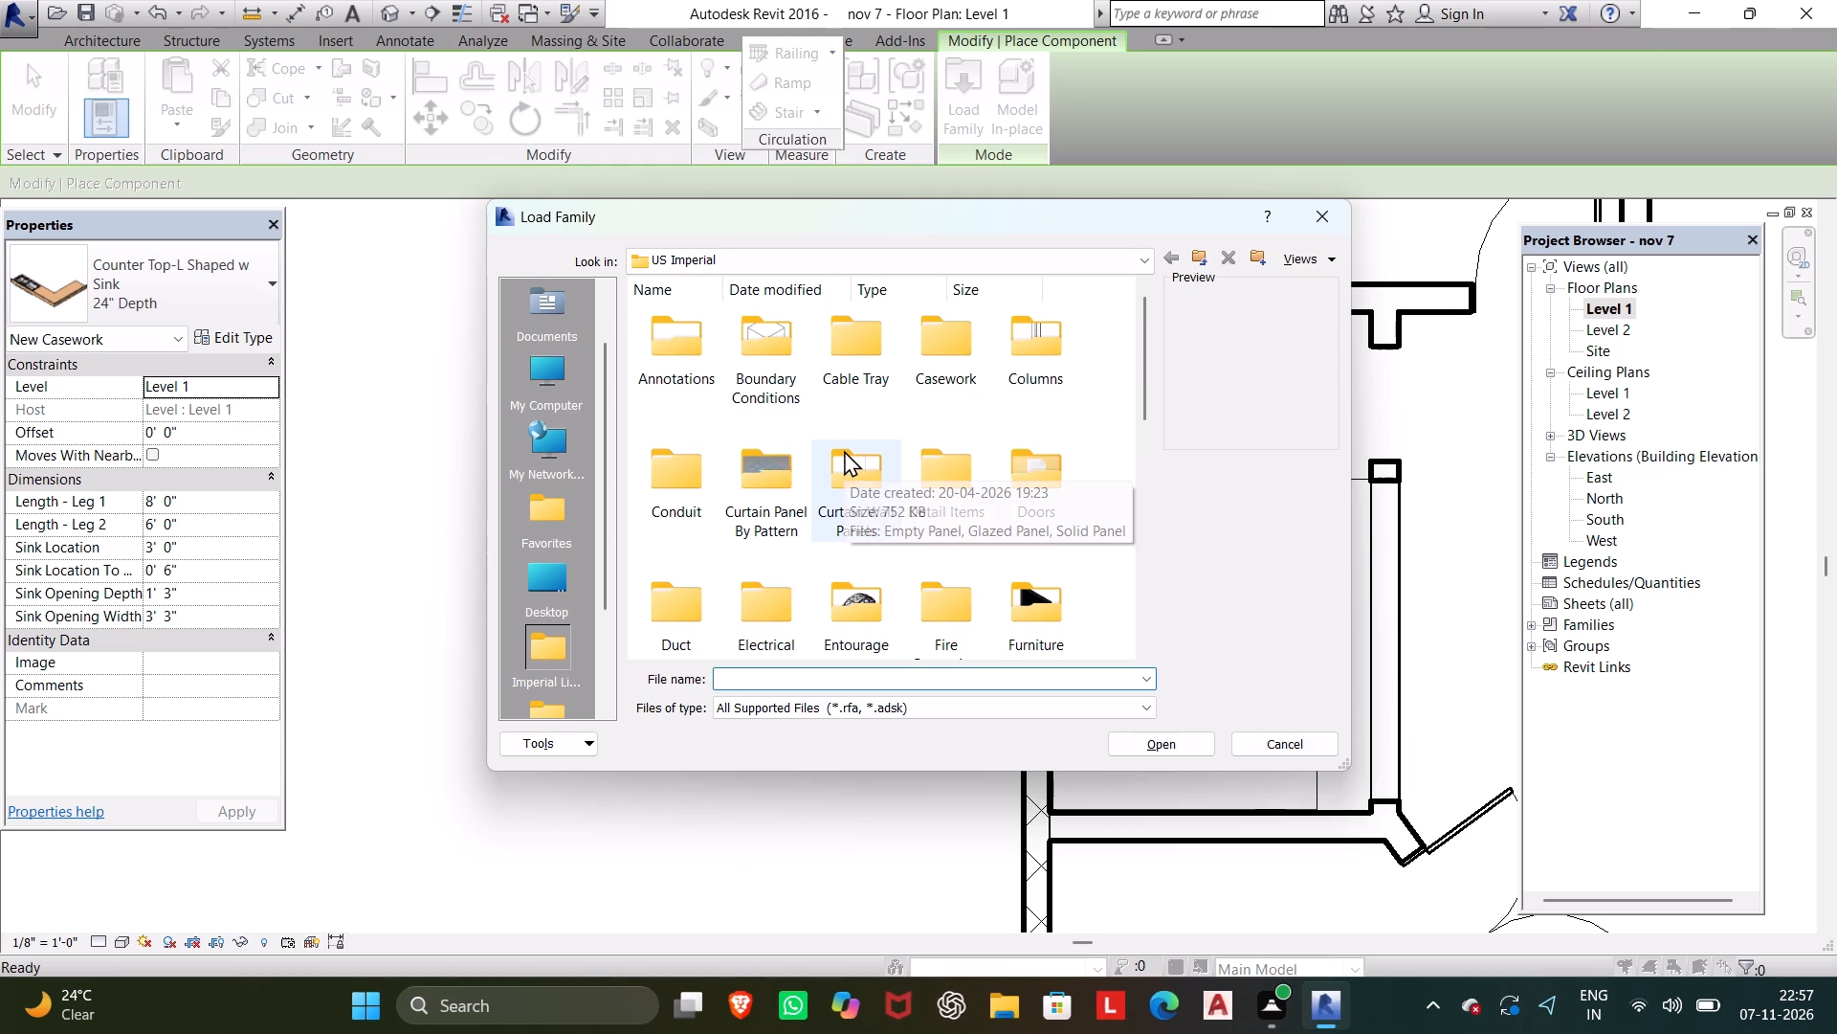
{"action": "scroll", "coordinate": [885, 417], "scroll_direction": "down", "scroll_amount": 3}
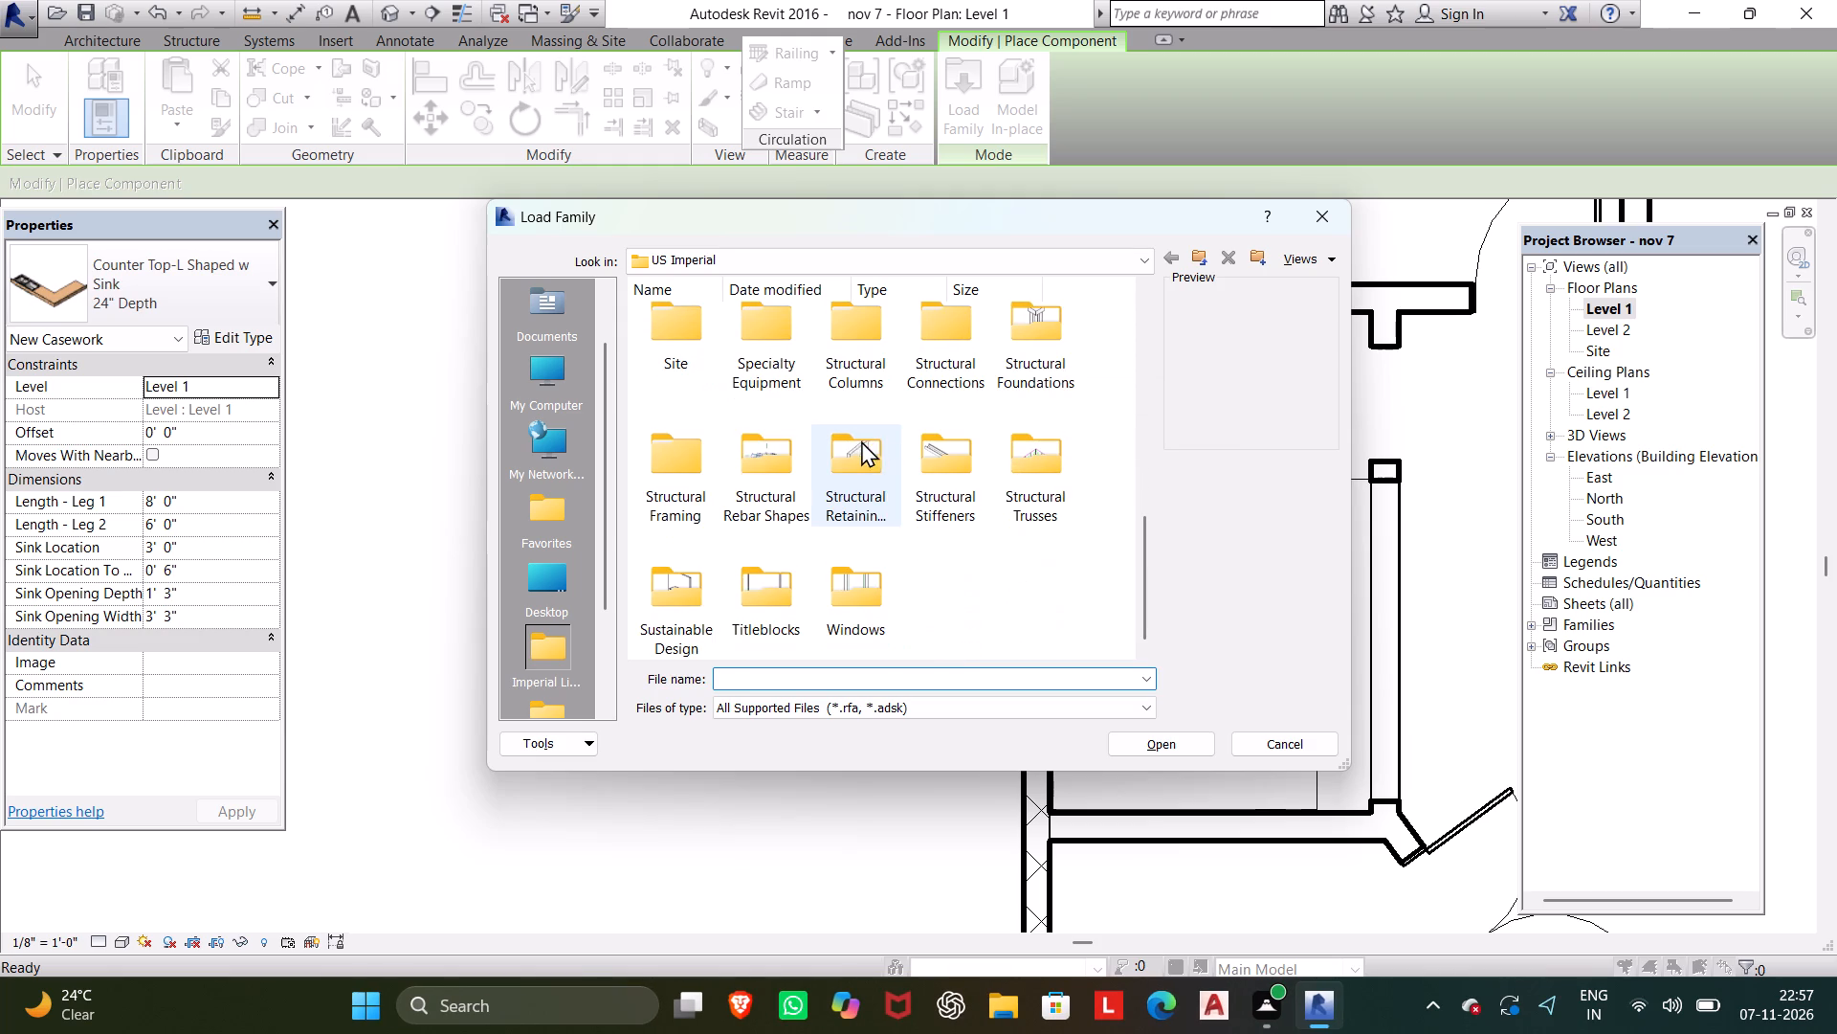
{"action": "left_click", "coordinate": [788, 456]}
{"action": "key", "text": "Return"}
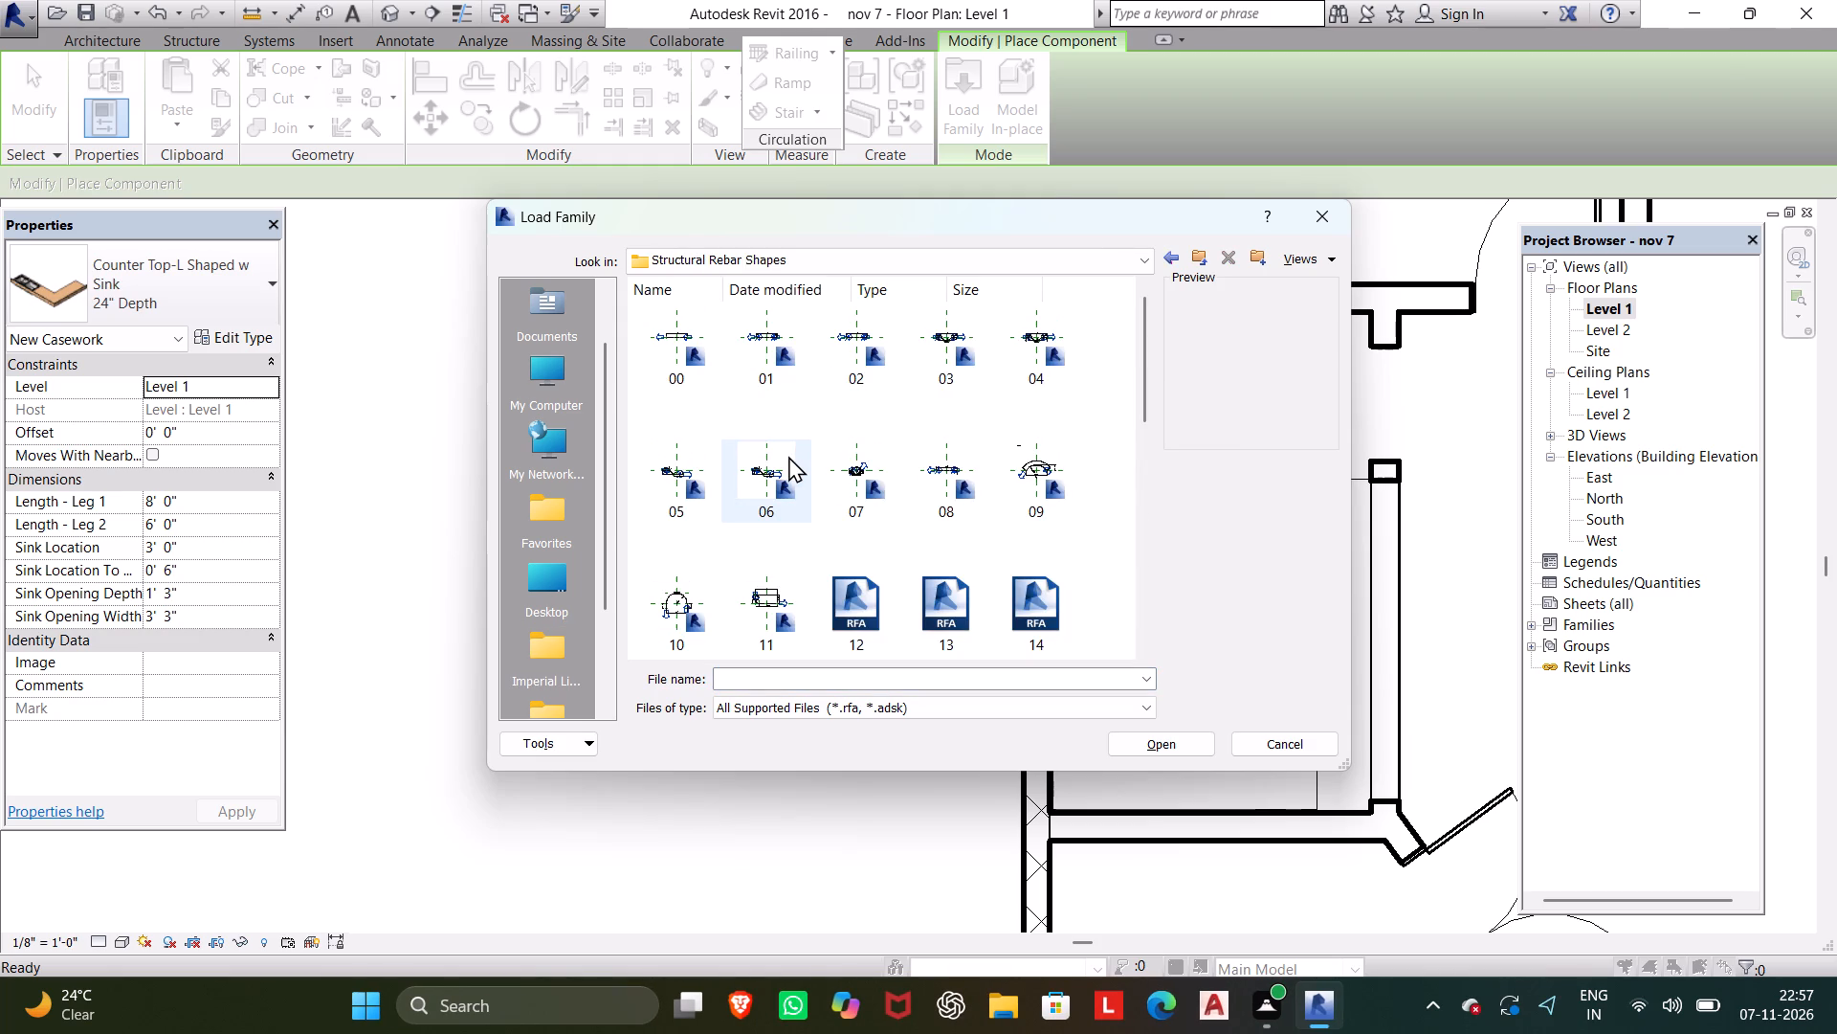
{"action": "left_click", "coordinate": [1180, 246]}
{"action": "left_click", "coordinate": [1180, 248]}
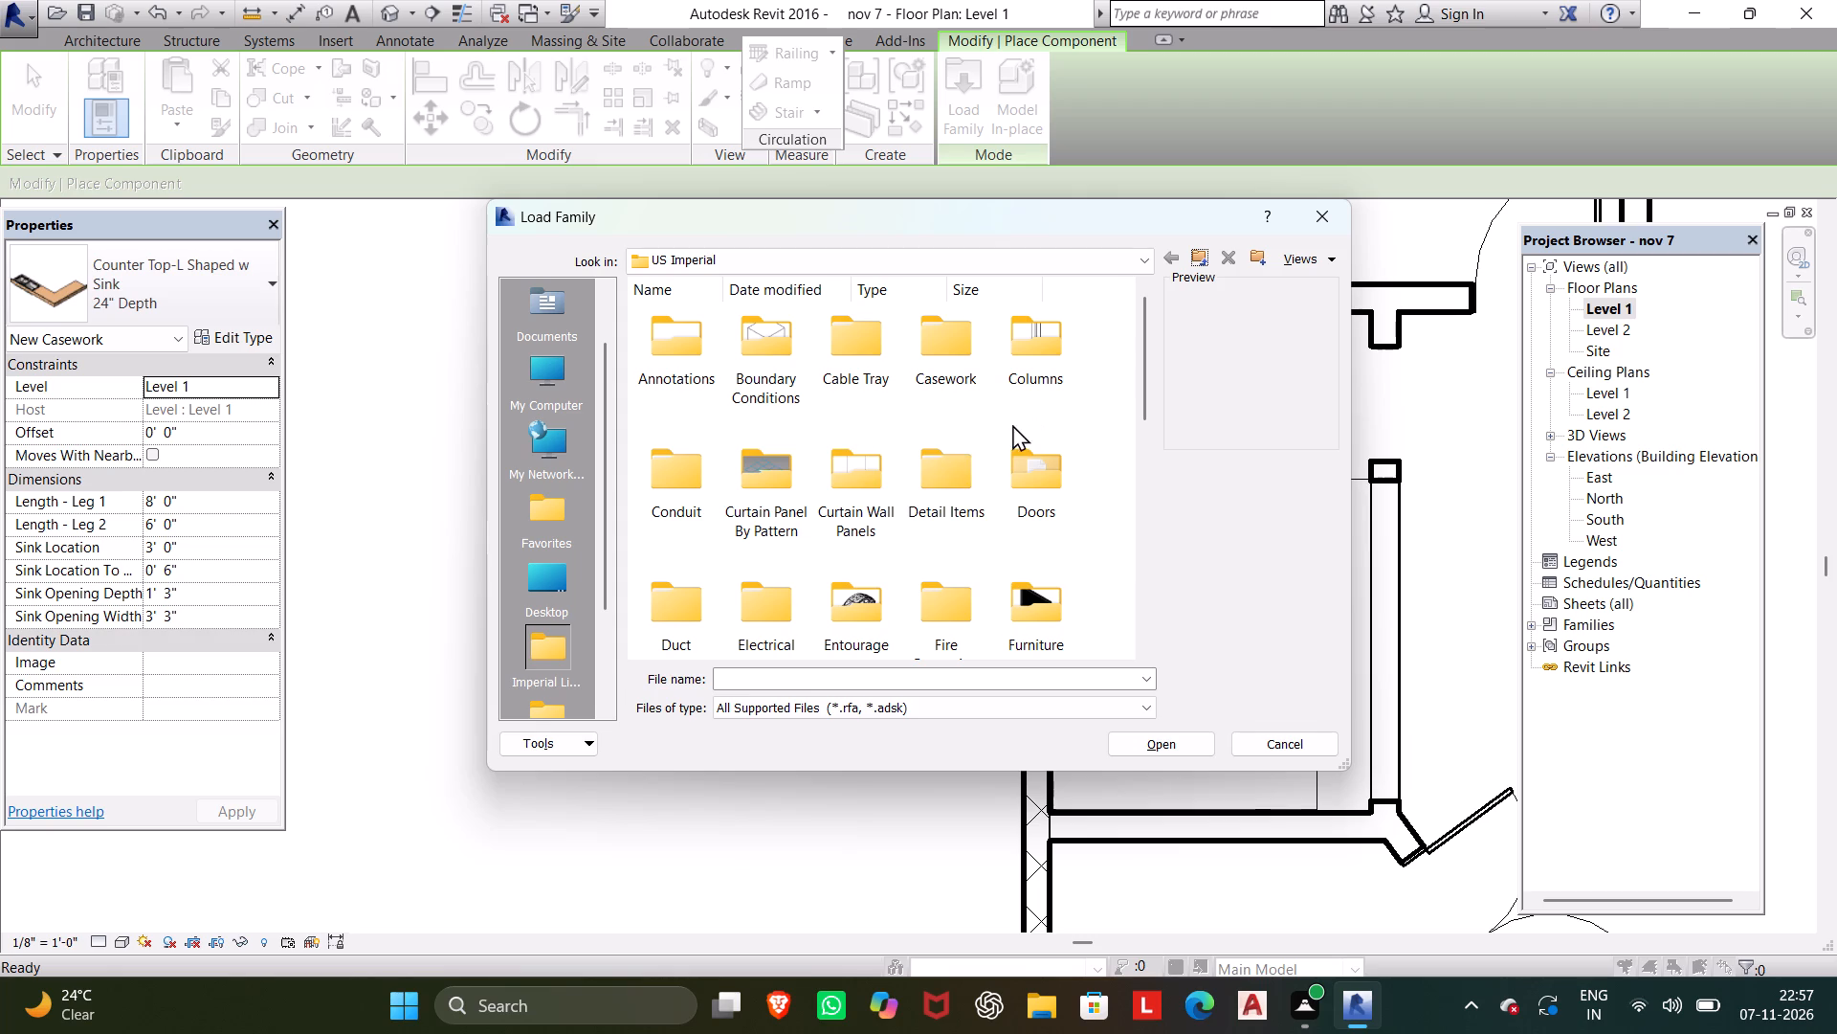
{"action": "scroll", "coordinate": [894, 502], "scroll_direction": "down", "scroll_amount": 3}
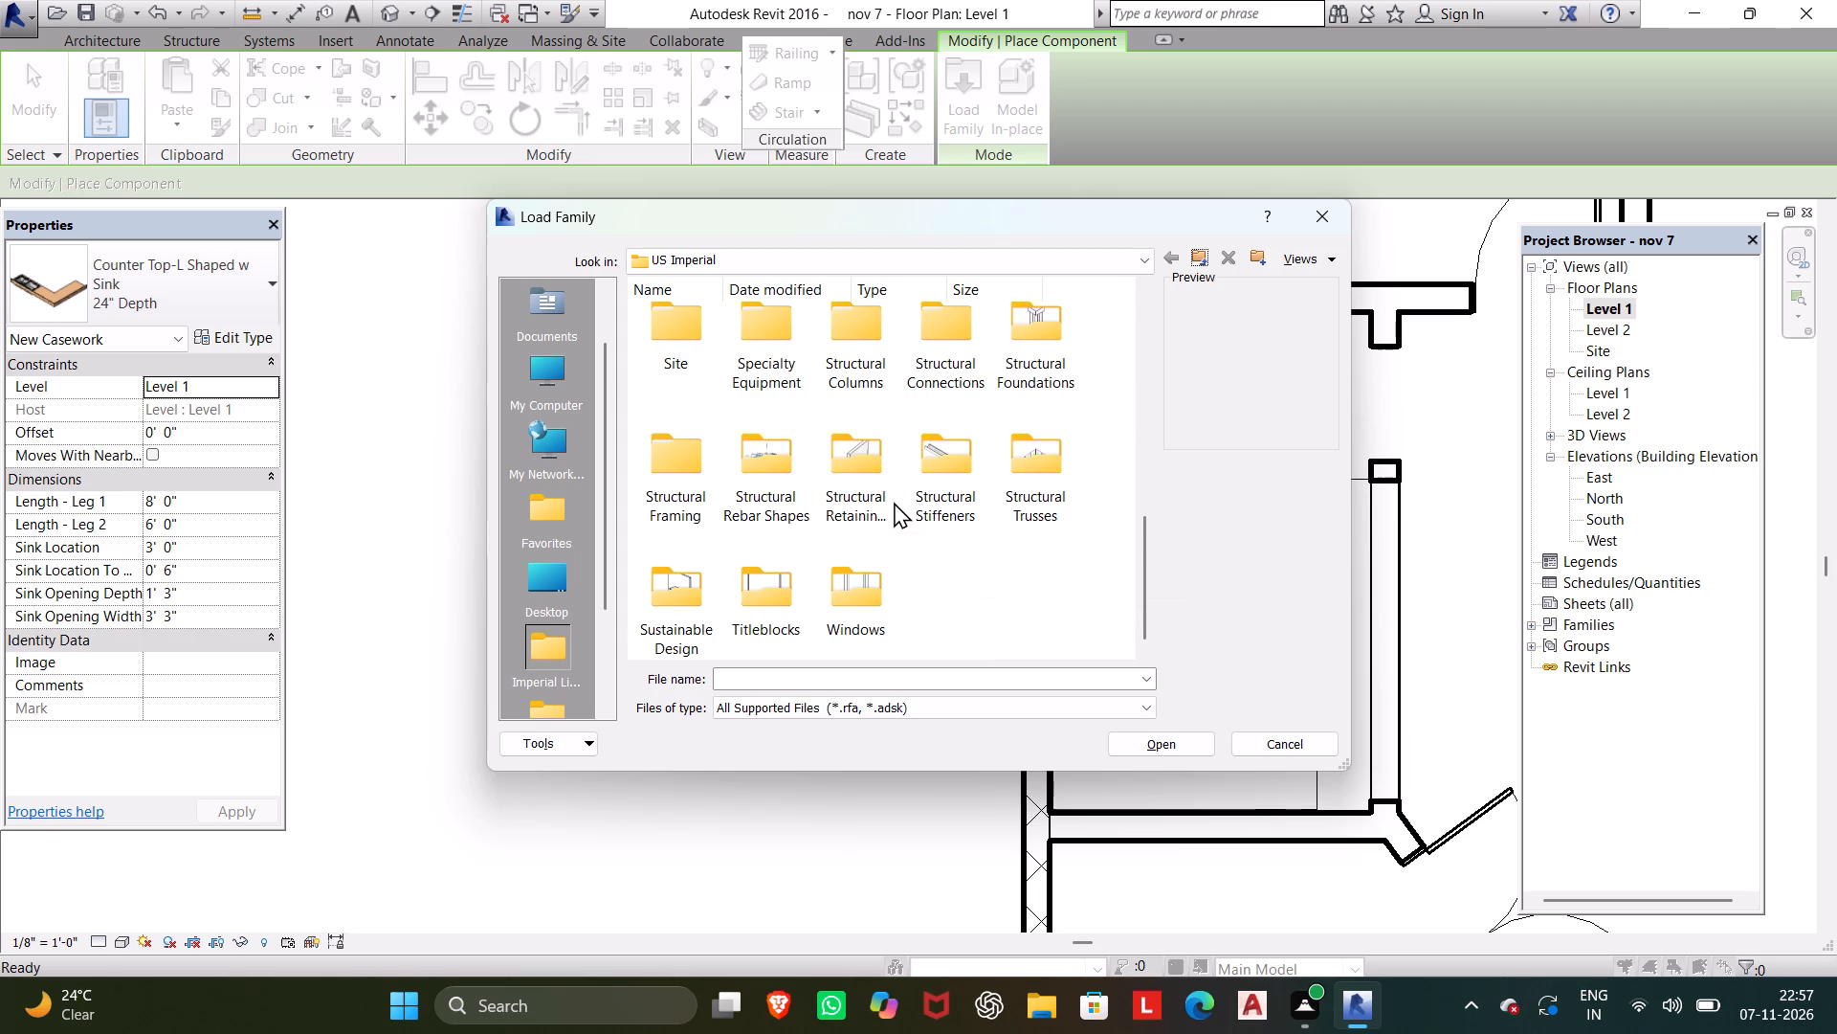
{"action": "left_click", "coordinate": [746, 380]}
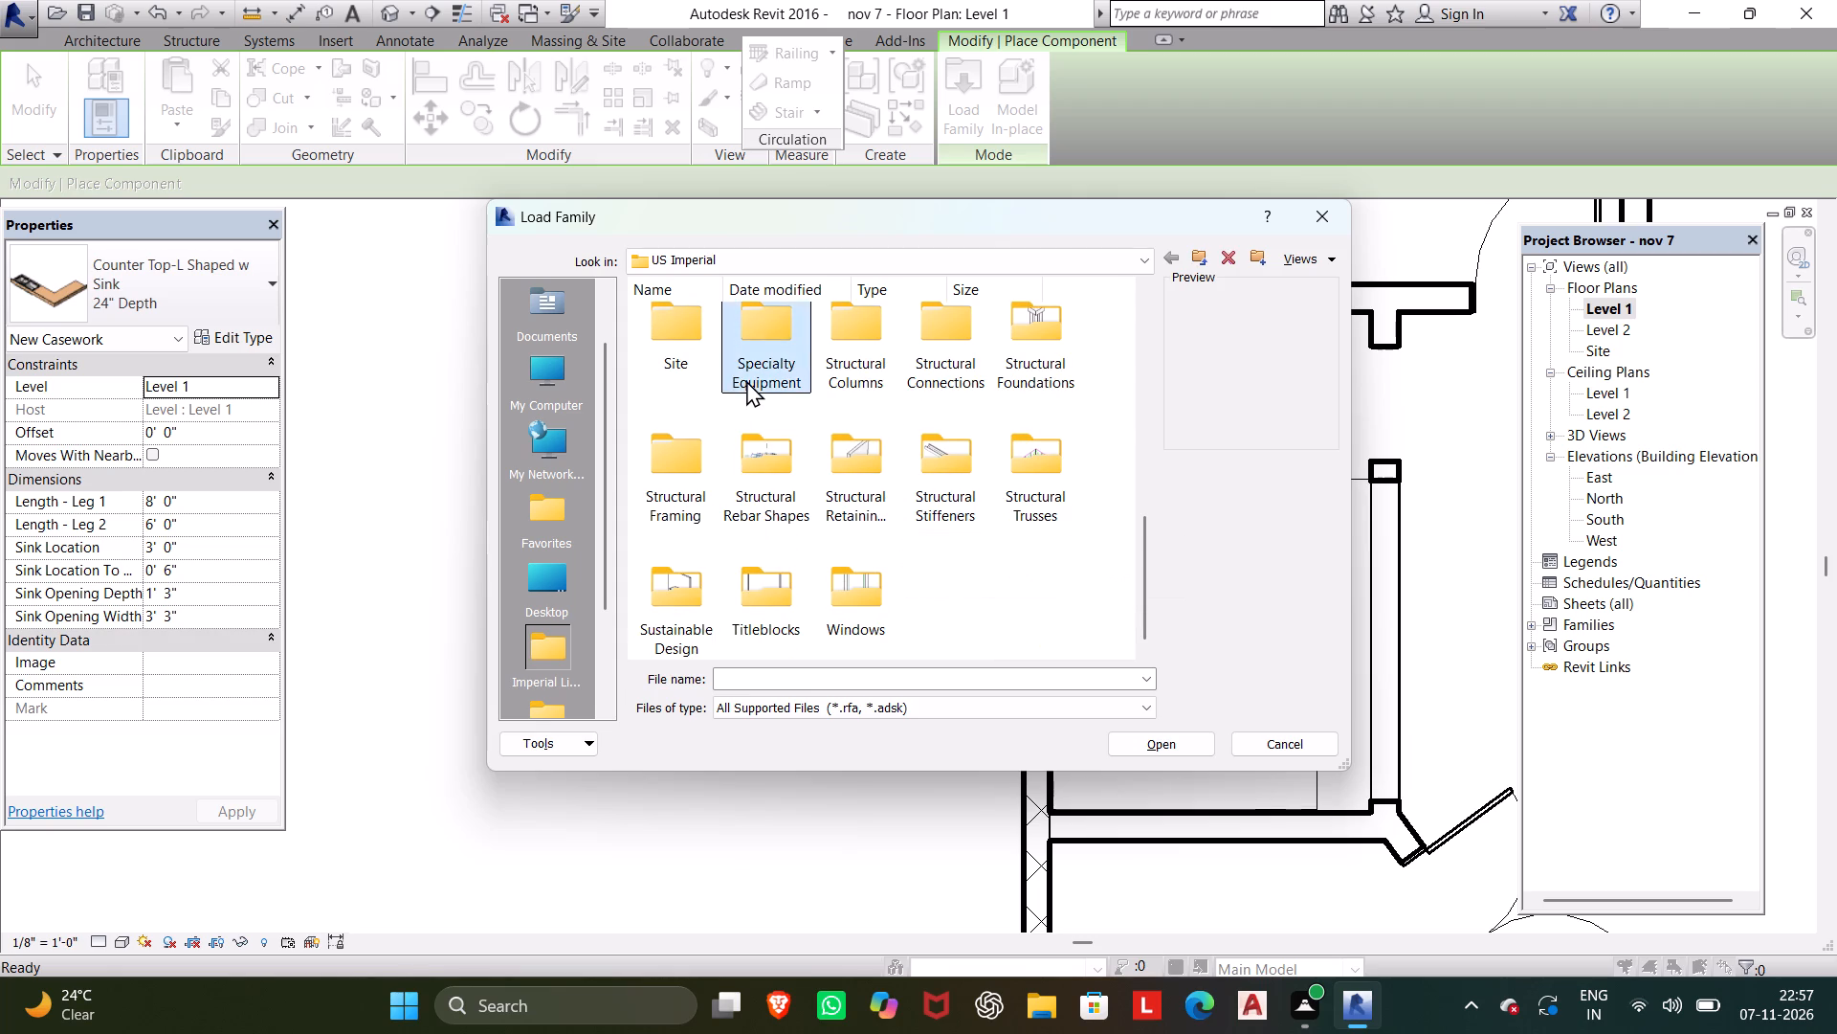
{"action": "key", "text": "Return"}
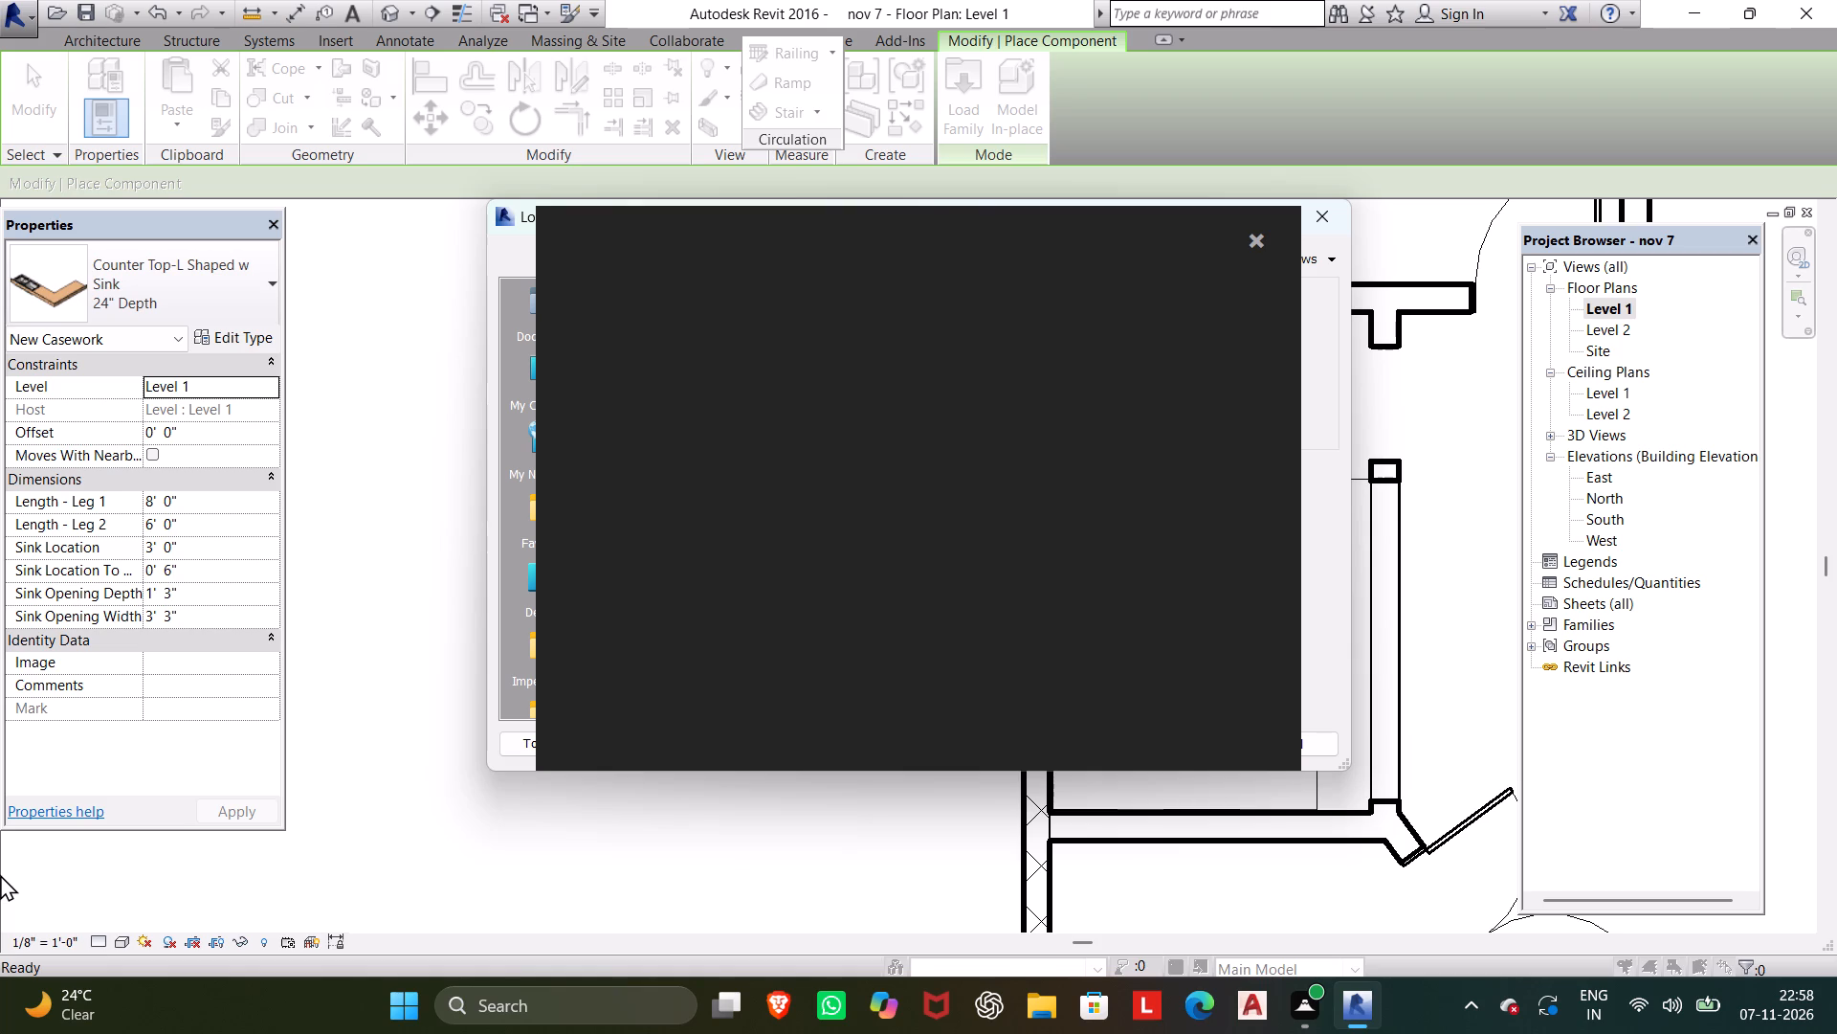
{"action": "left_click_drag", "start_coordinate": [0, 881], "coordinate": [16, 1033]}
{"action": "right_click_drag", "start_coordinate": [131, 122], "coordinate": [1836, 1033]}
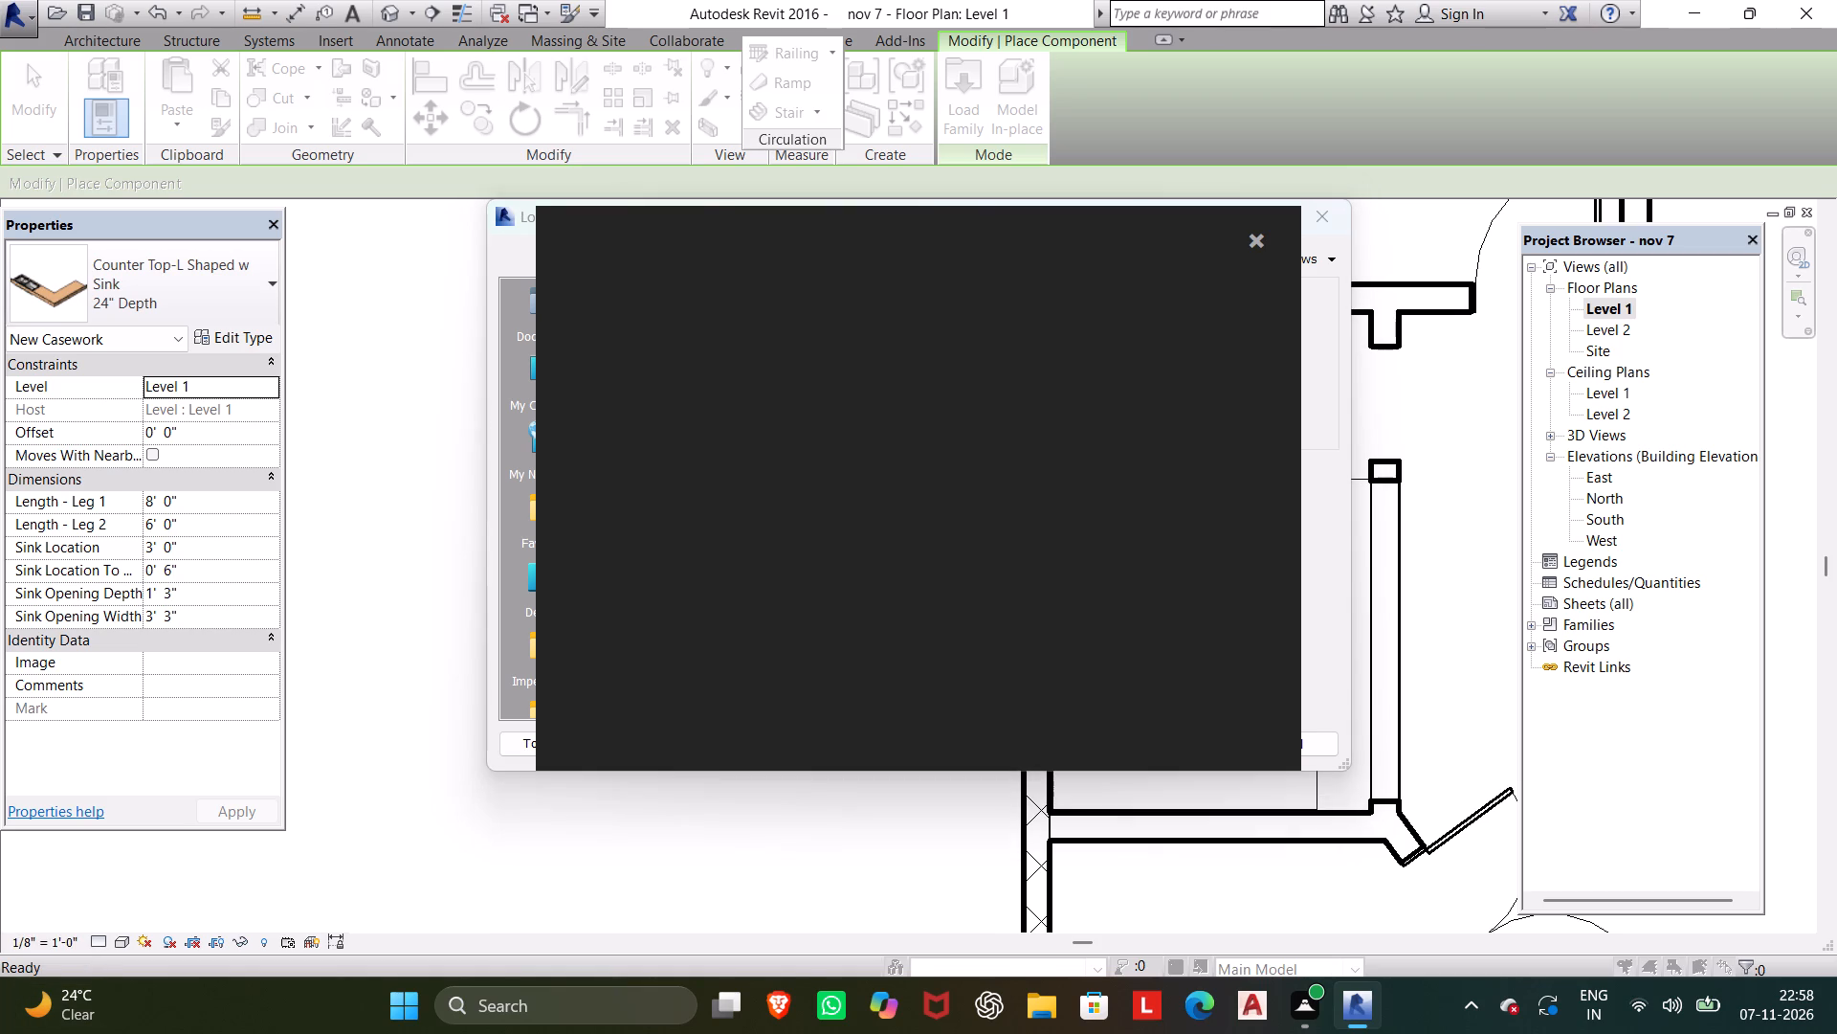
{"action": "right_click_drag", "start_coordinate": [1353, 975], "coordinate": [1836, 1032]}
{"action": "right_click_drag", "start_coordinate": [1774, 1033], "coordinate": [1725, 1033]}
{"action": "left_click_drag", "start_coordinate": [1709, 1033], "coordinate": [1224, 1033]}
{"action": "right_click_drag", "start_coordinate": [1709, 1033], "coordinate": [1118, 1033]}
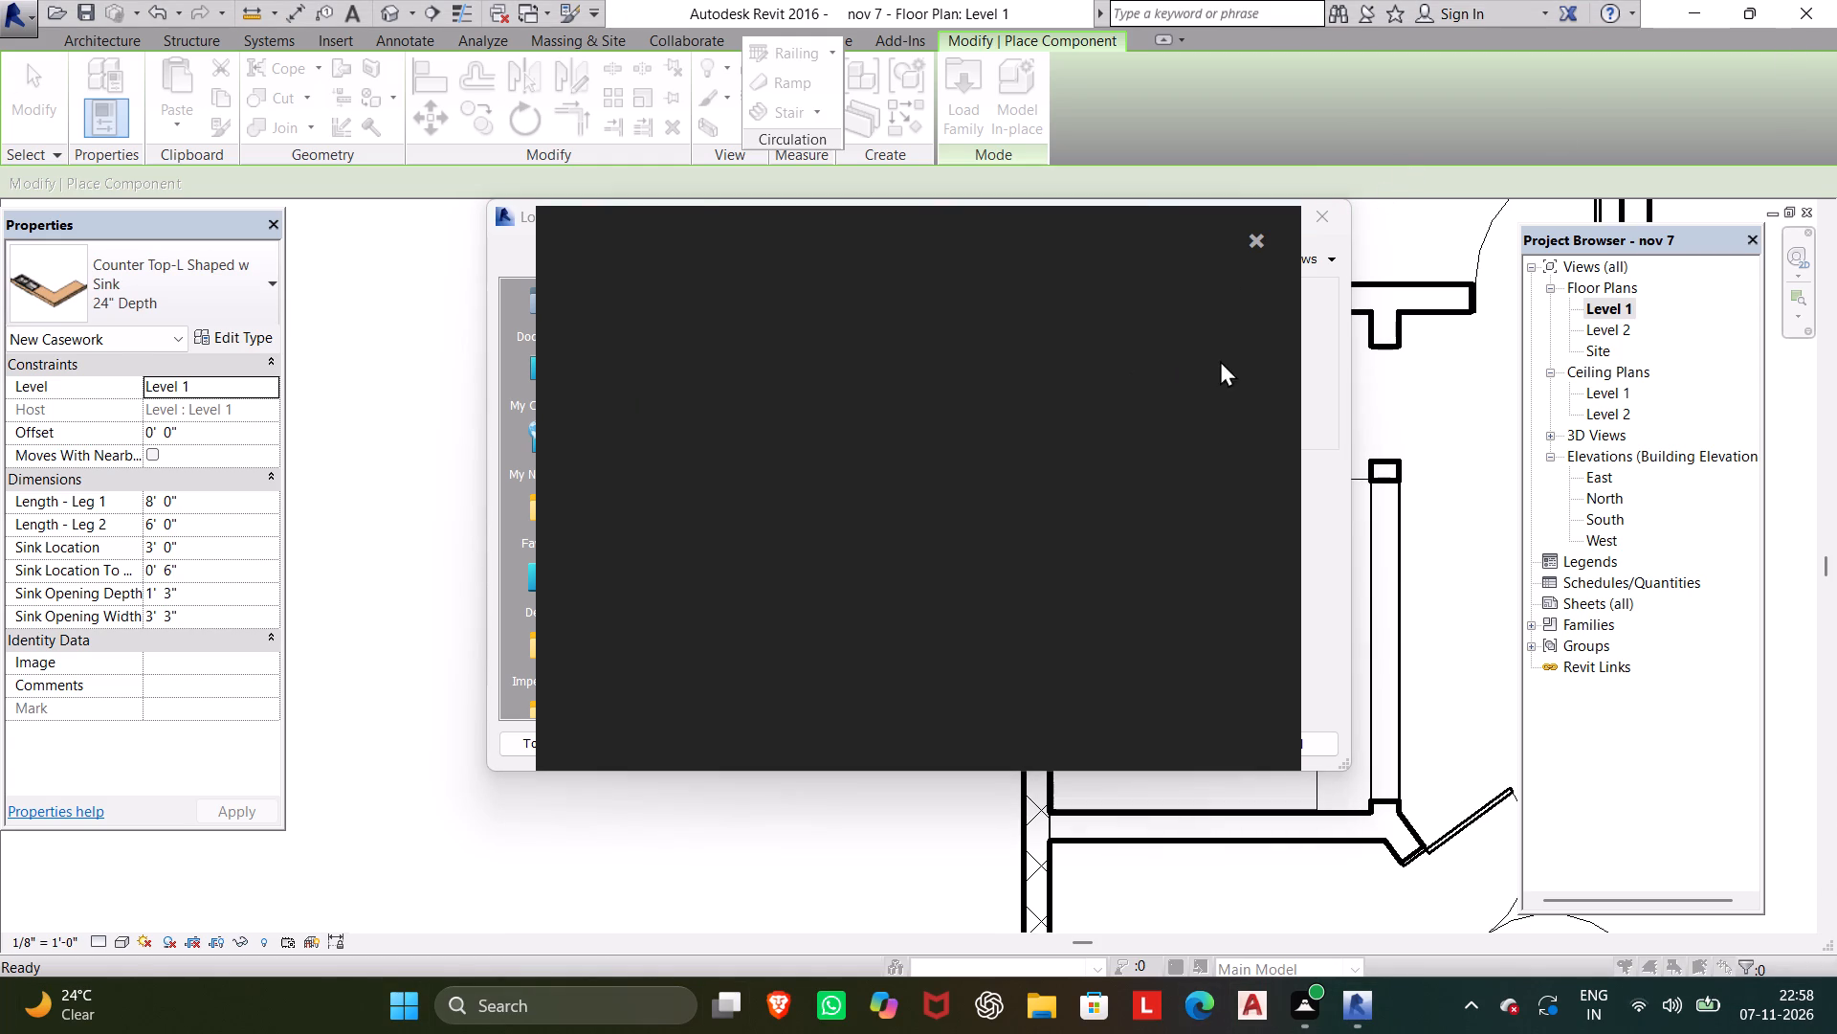
Dismiss the card covering the Load Family dialog and load the Microwave family from the Domestic folder.
{"action": "left_click", "coordinate": [1258, 231]}
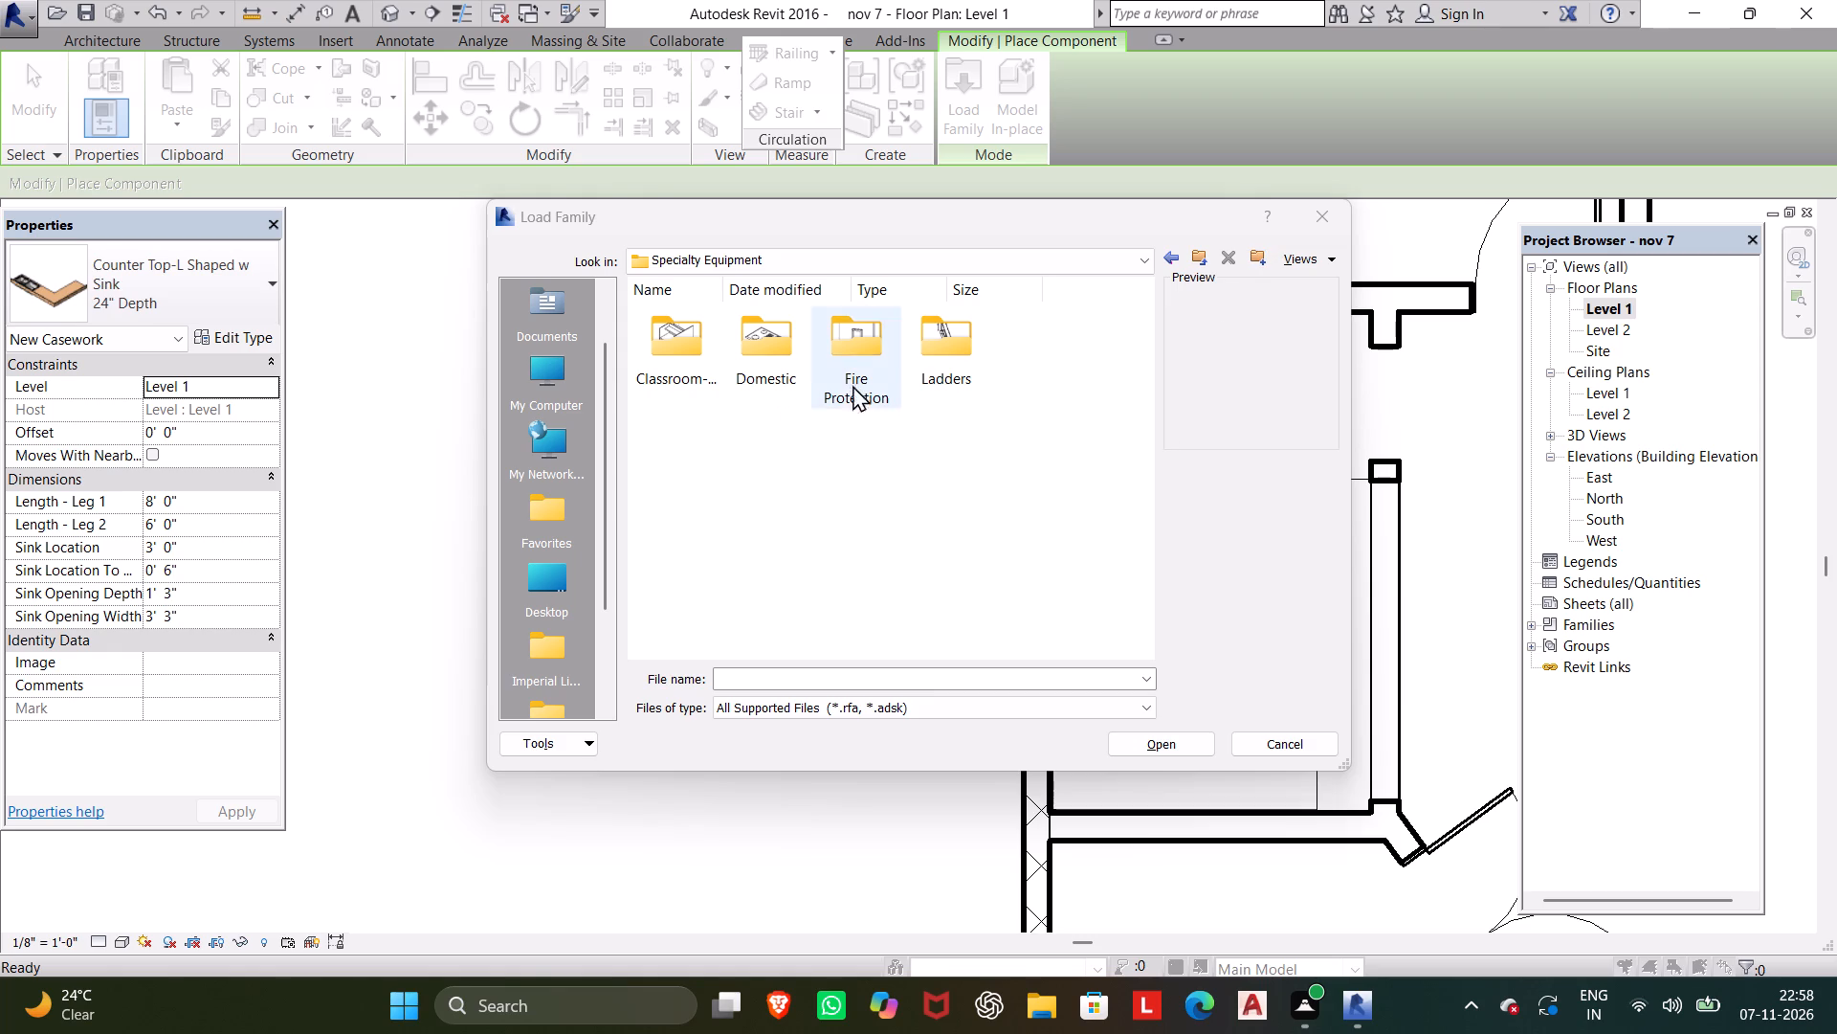
{"action": "left_click", "coordinate": [820, 359]}
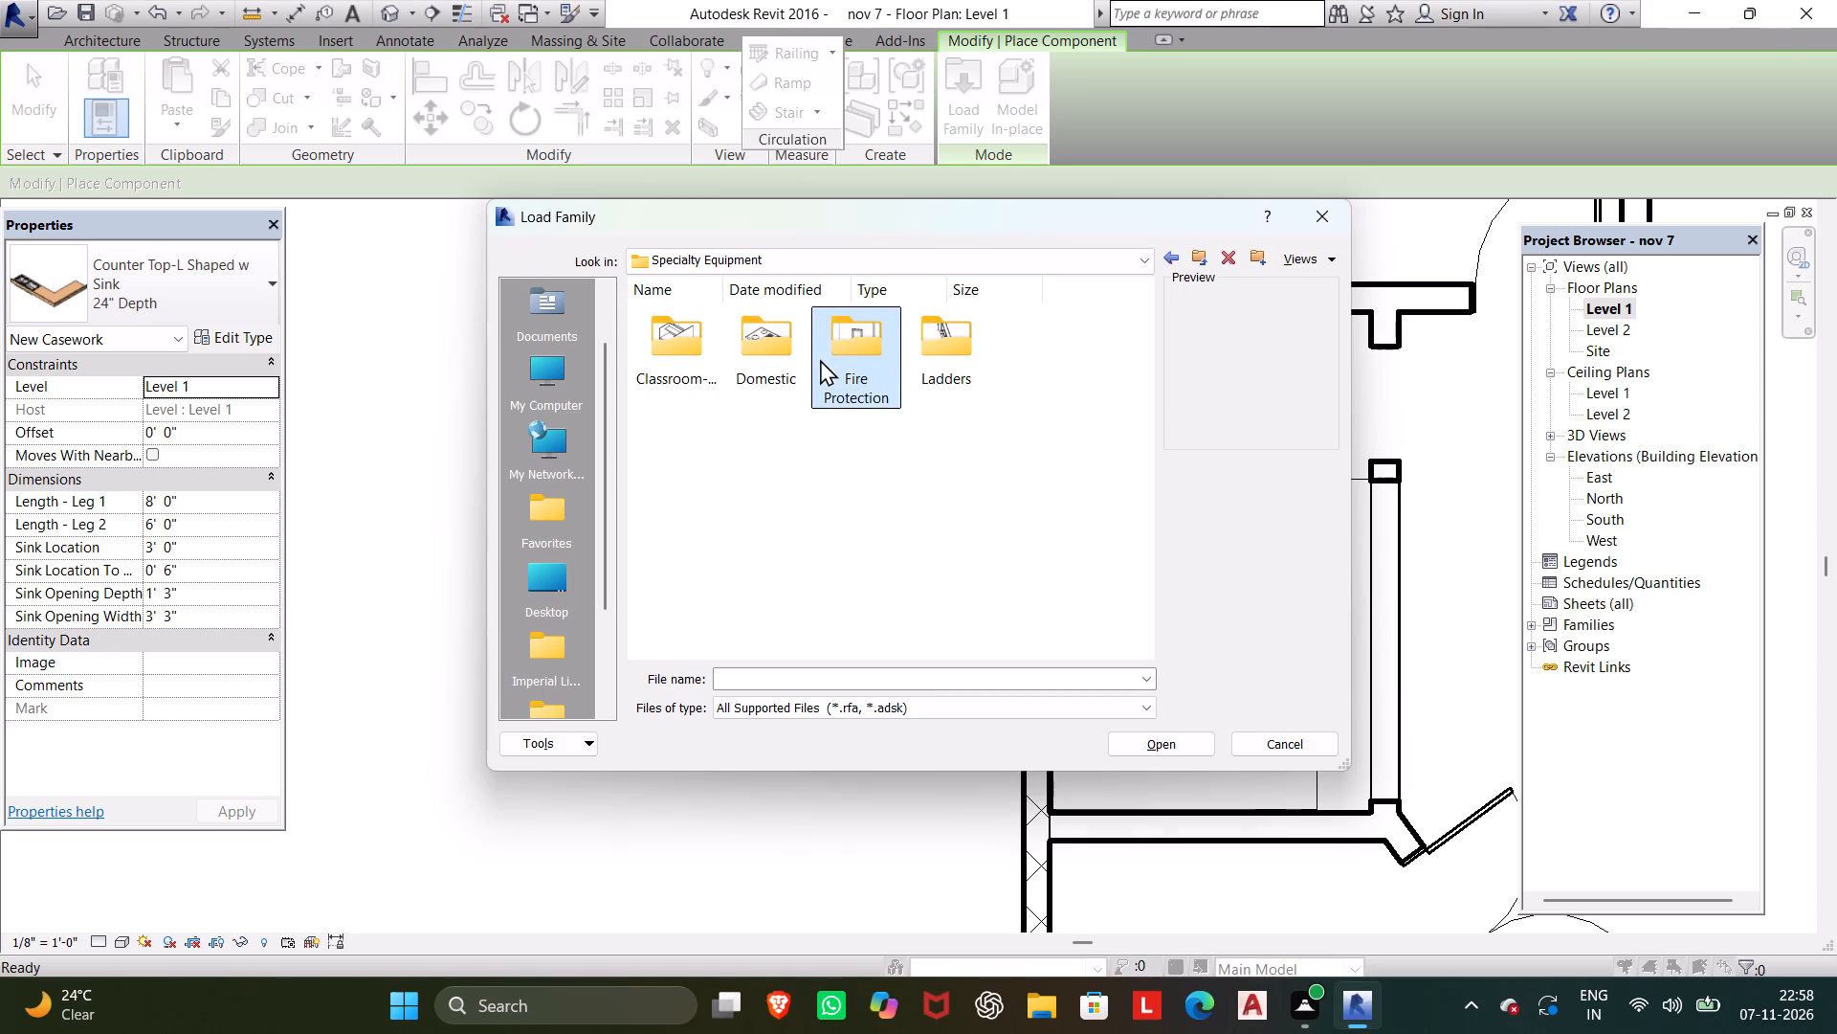
{"action": "left_click", "coordinate": [762, 362]}
{"action": "left_click", "coordinate": [1181, 745]}
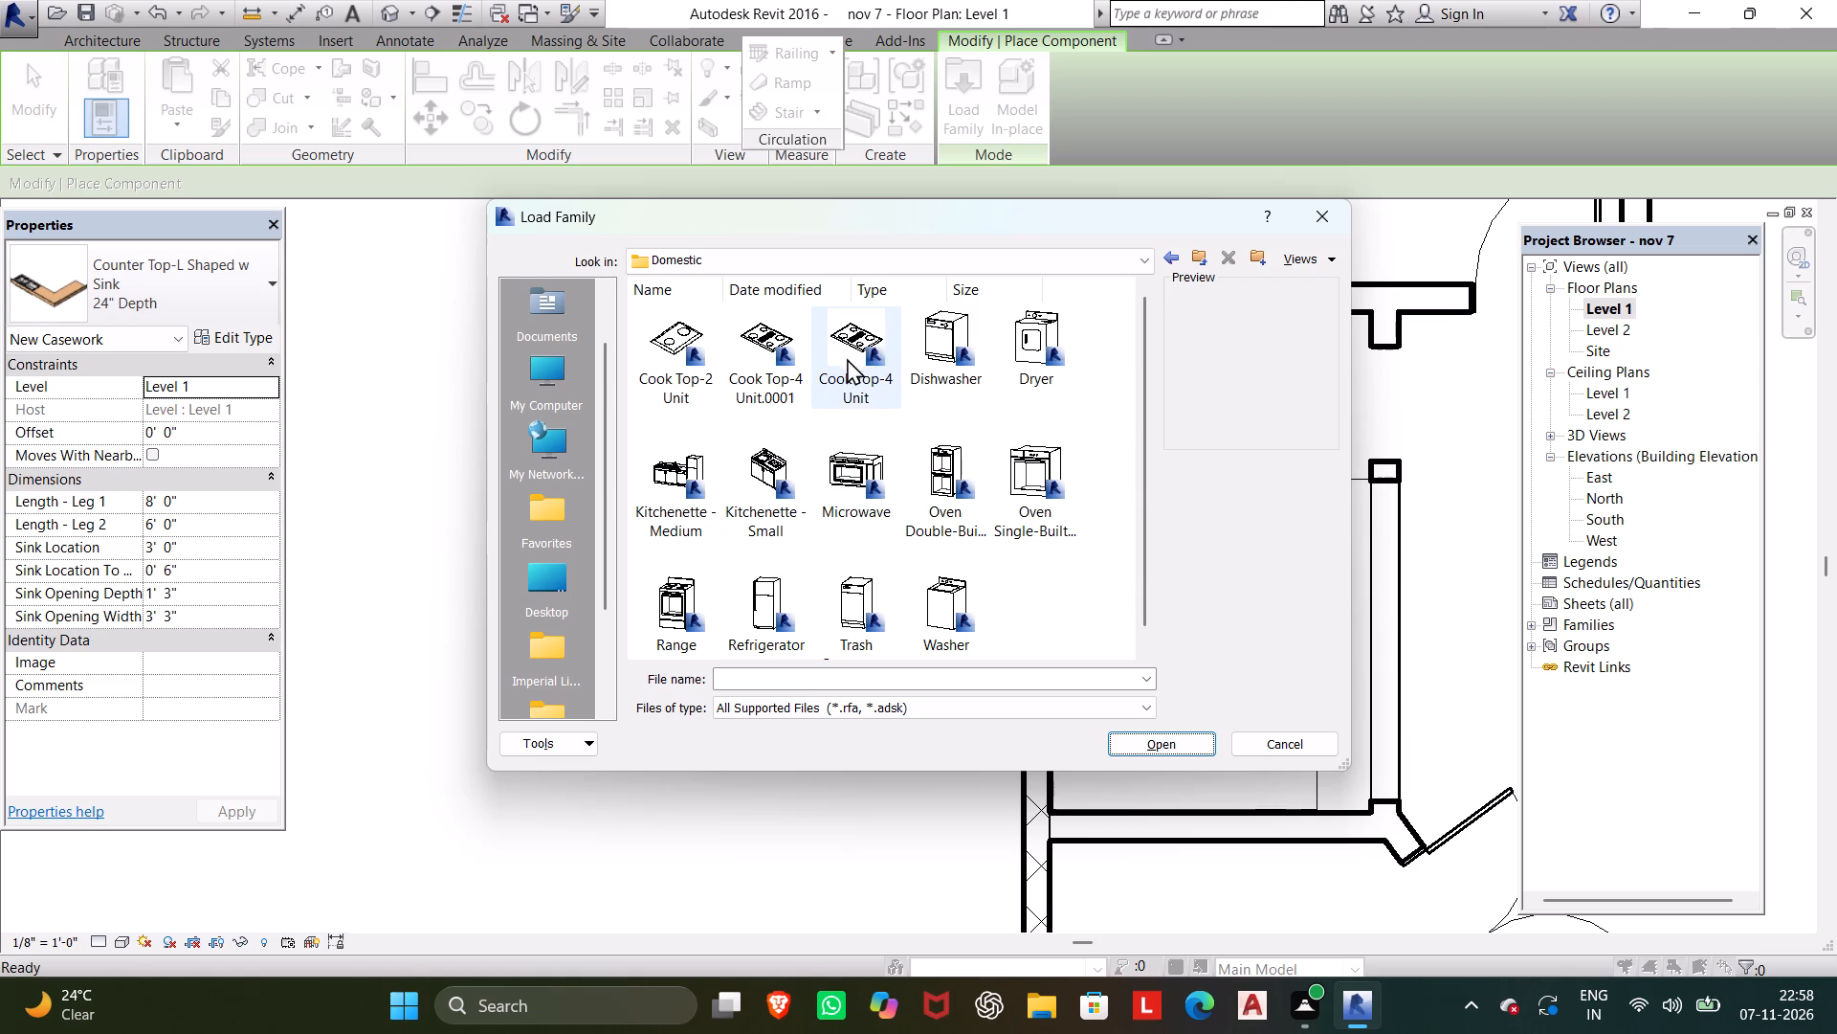
{"action": "scroll", "coordinate": [856, 452], "scroll_direction": "up", "scroll_amount": 1}
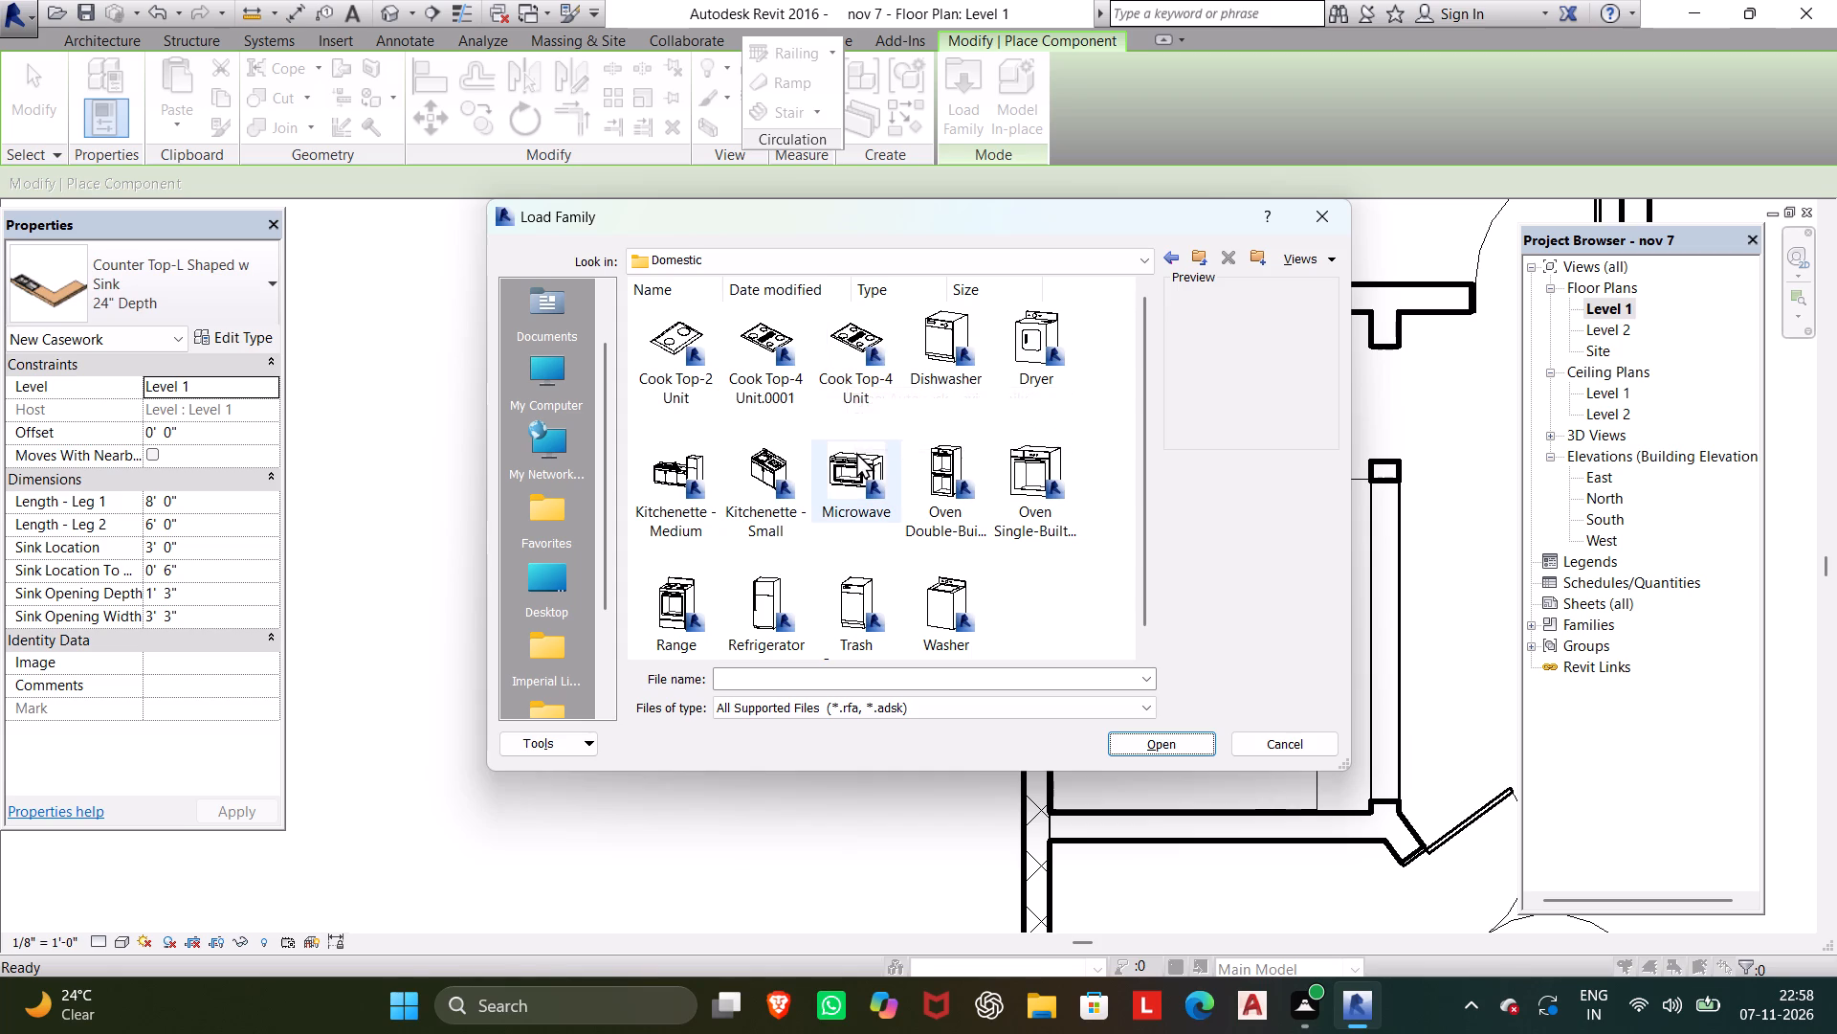
{"action": "scroll", "coordinate": [856, 452], "scroll_direction": "up", "scroll_amount": 2}
{"action": "left_click", "coordinate": [865, 464]}
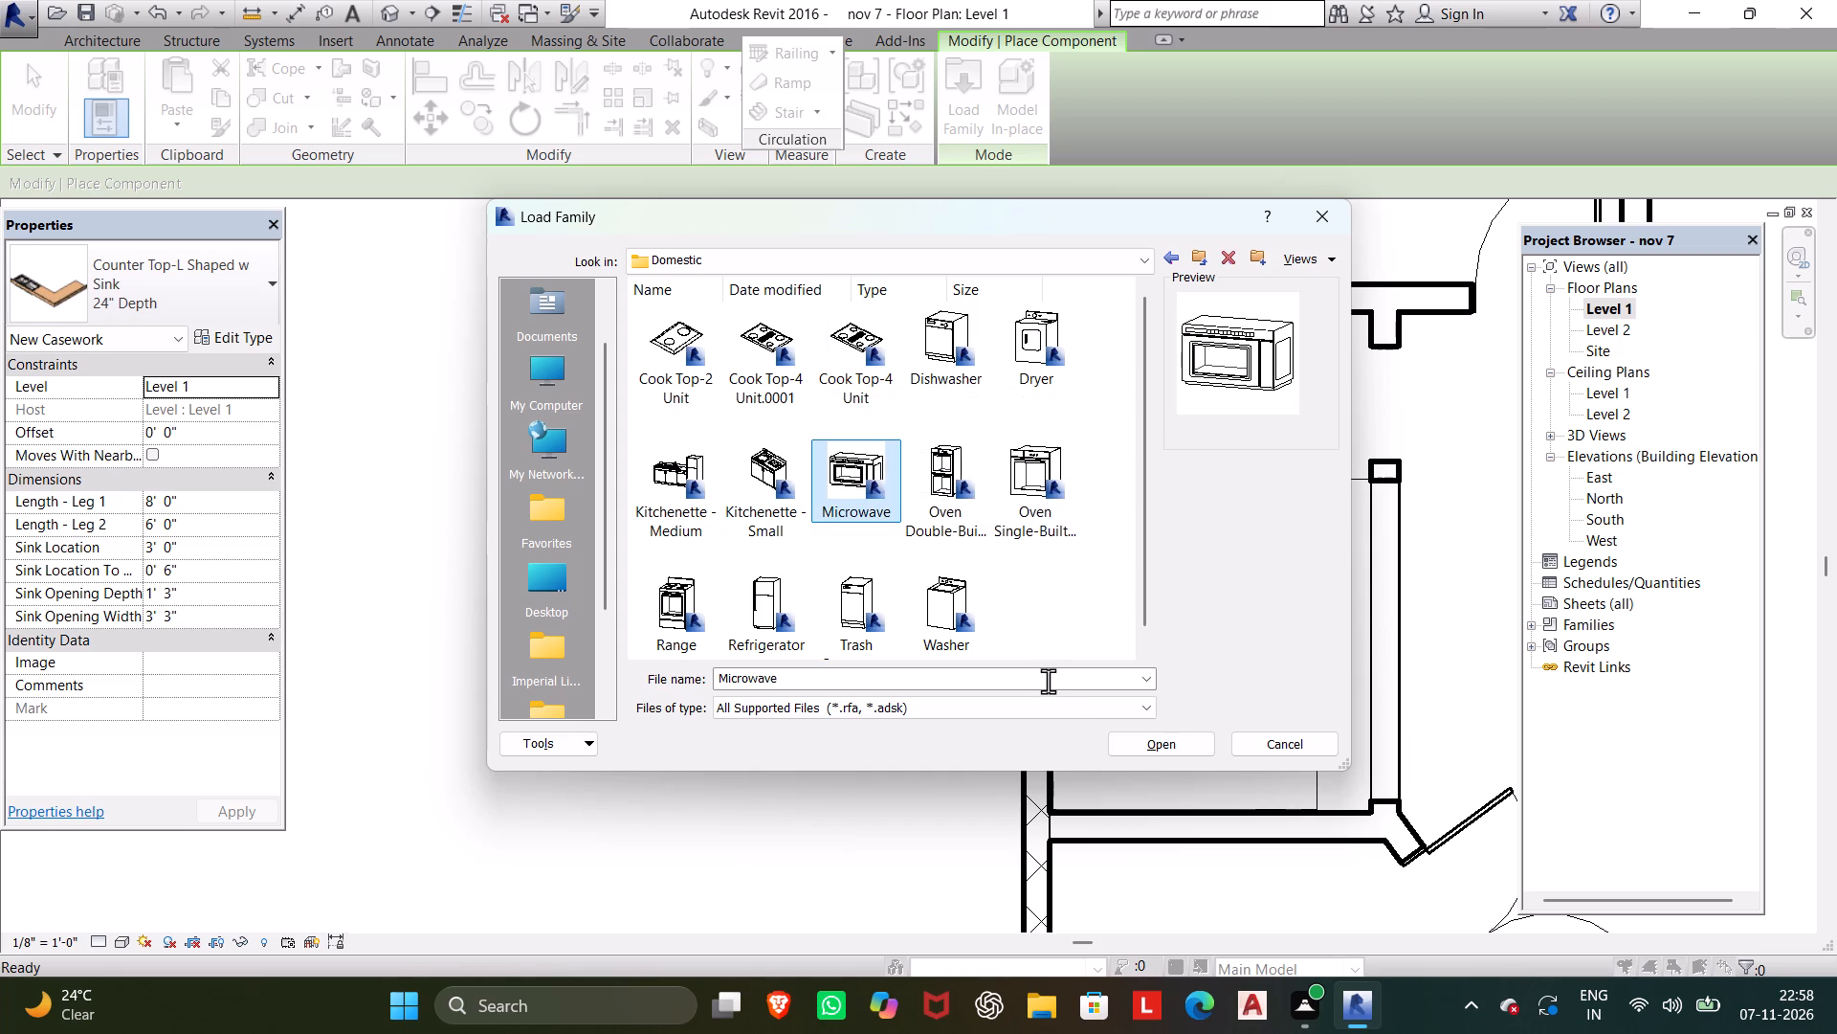
{"action": "left_click", "coordinate": [1146, 756]}
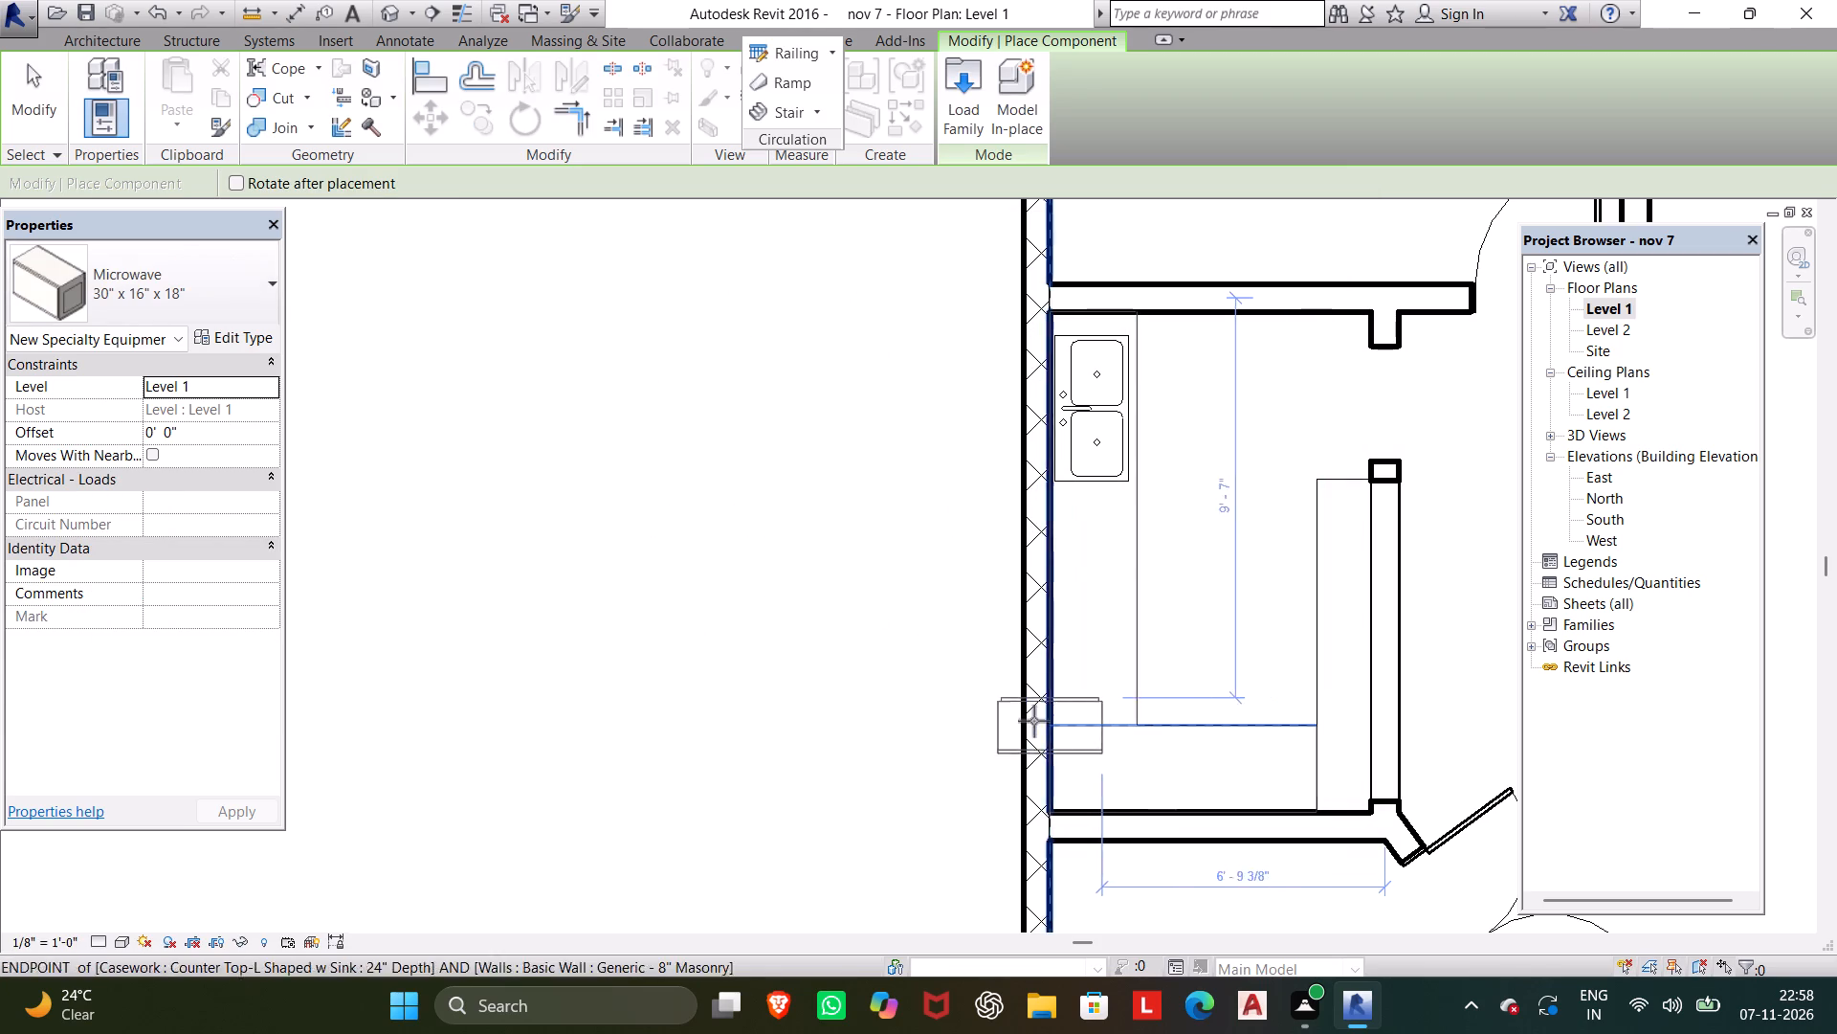
Orient and place the 30" x 16" x 18" microwave on the countertop's connecting run, about 2' 0" from the pass-through wall and 10' 6" from the opposite kitchen wall.
{"action": "key", "text": "space"}
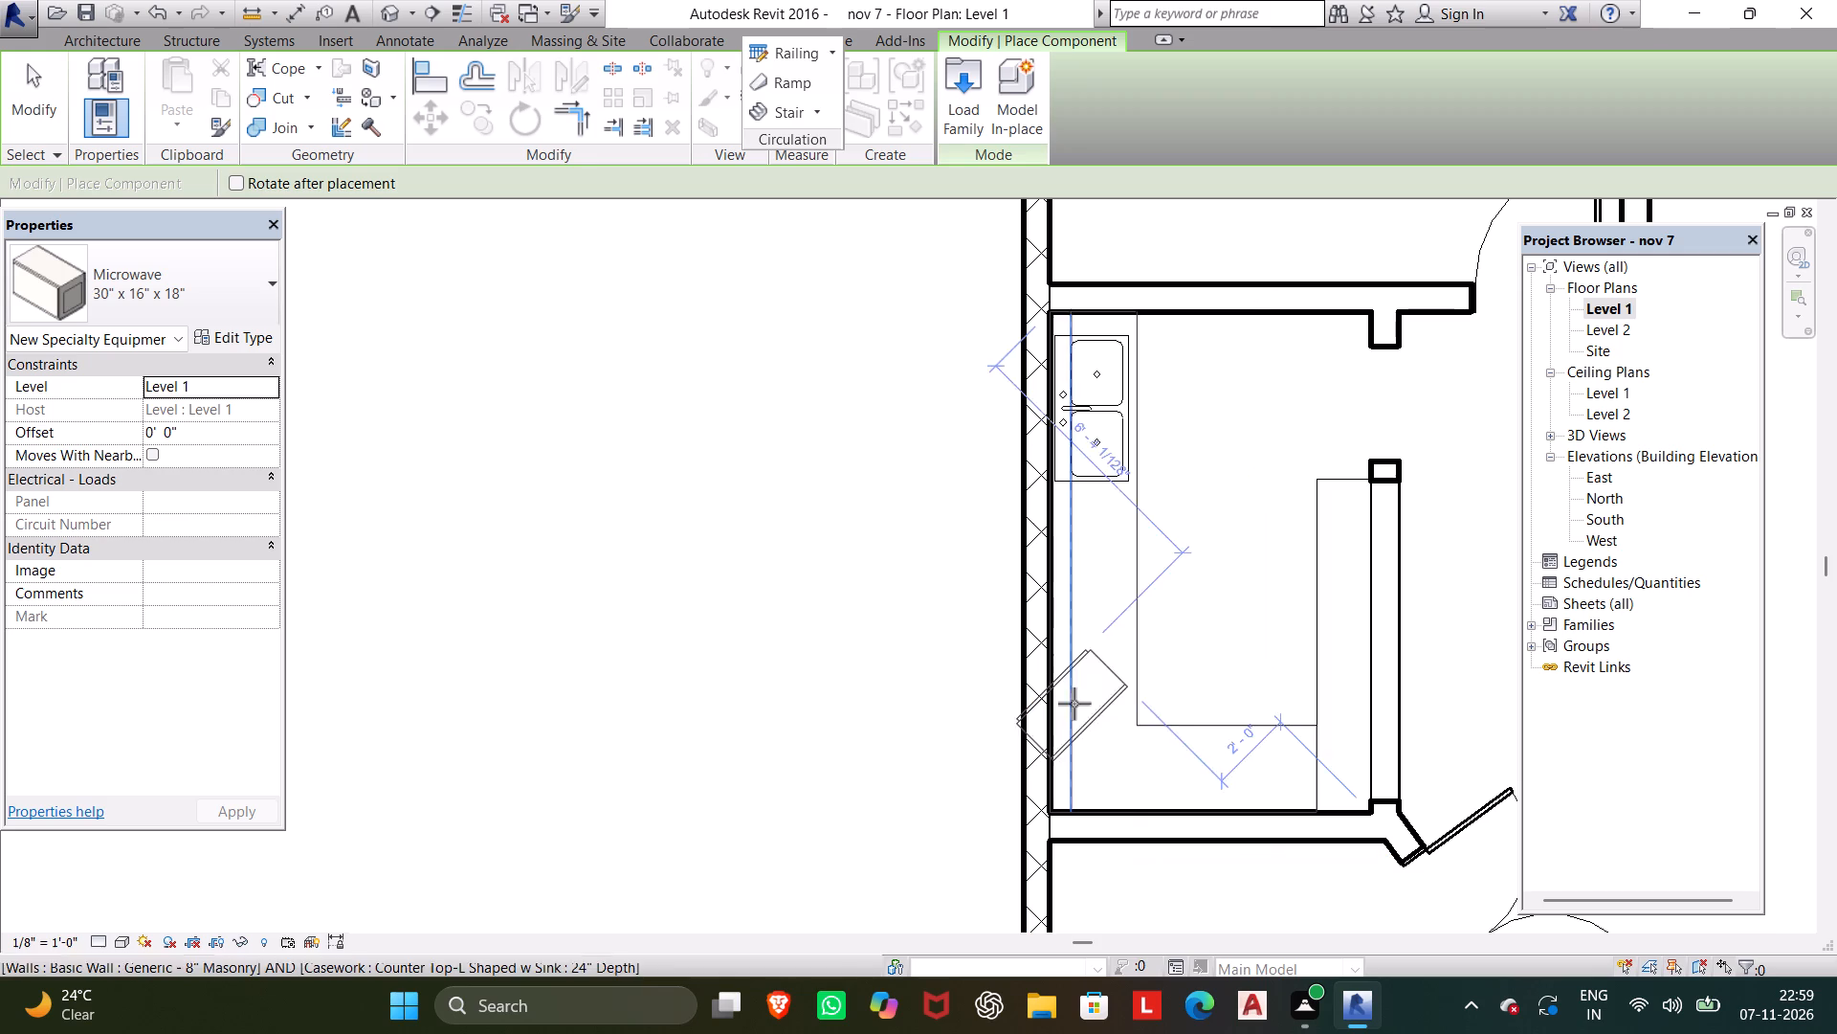
{"action": "key", "text": "space"}
{"action": "key", "text": "space"}
{"action": "key", "text": "space"}
{"action": "key", "text": "space"}
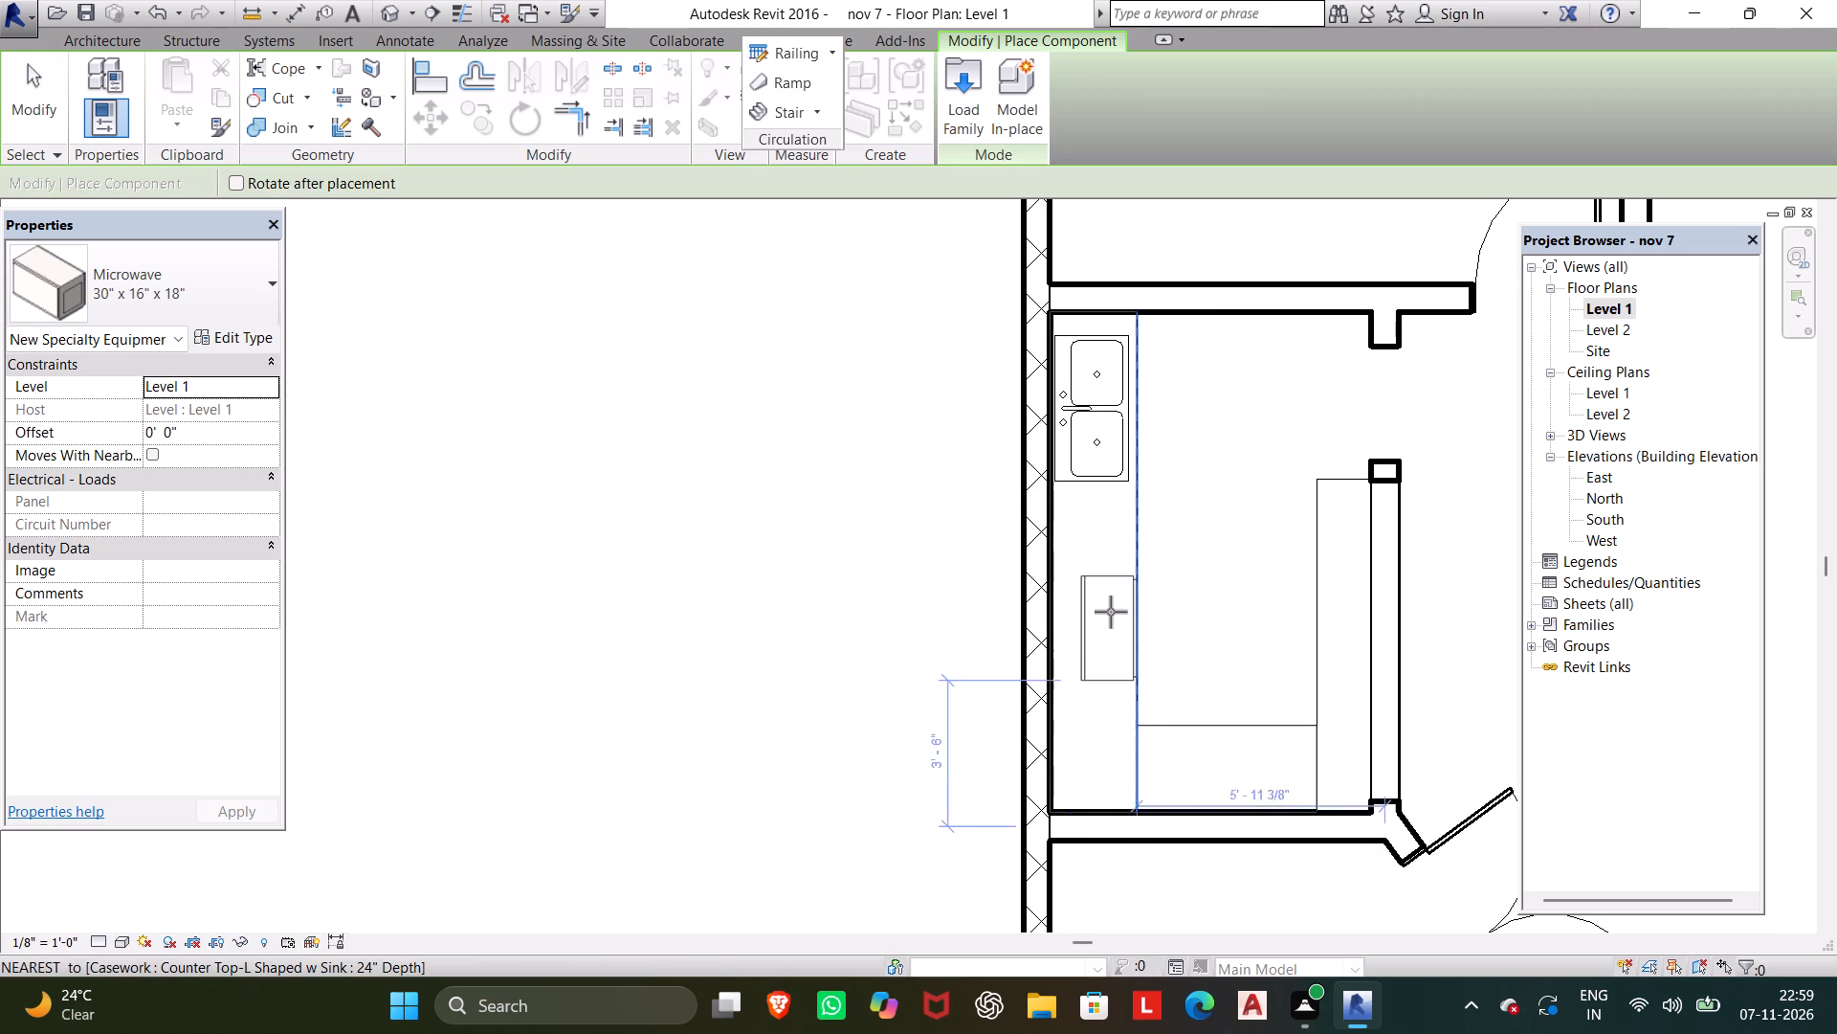
{"action": "key", "text": "space"}
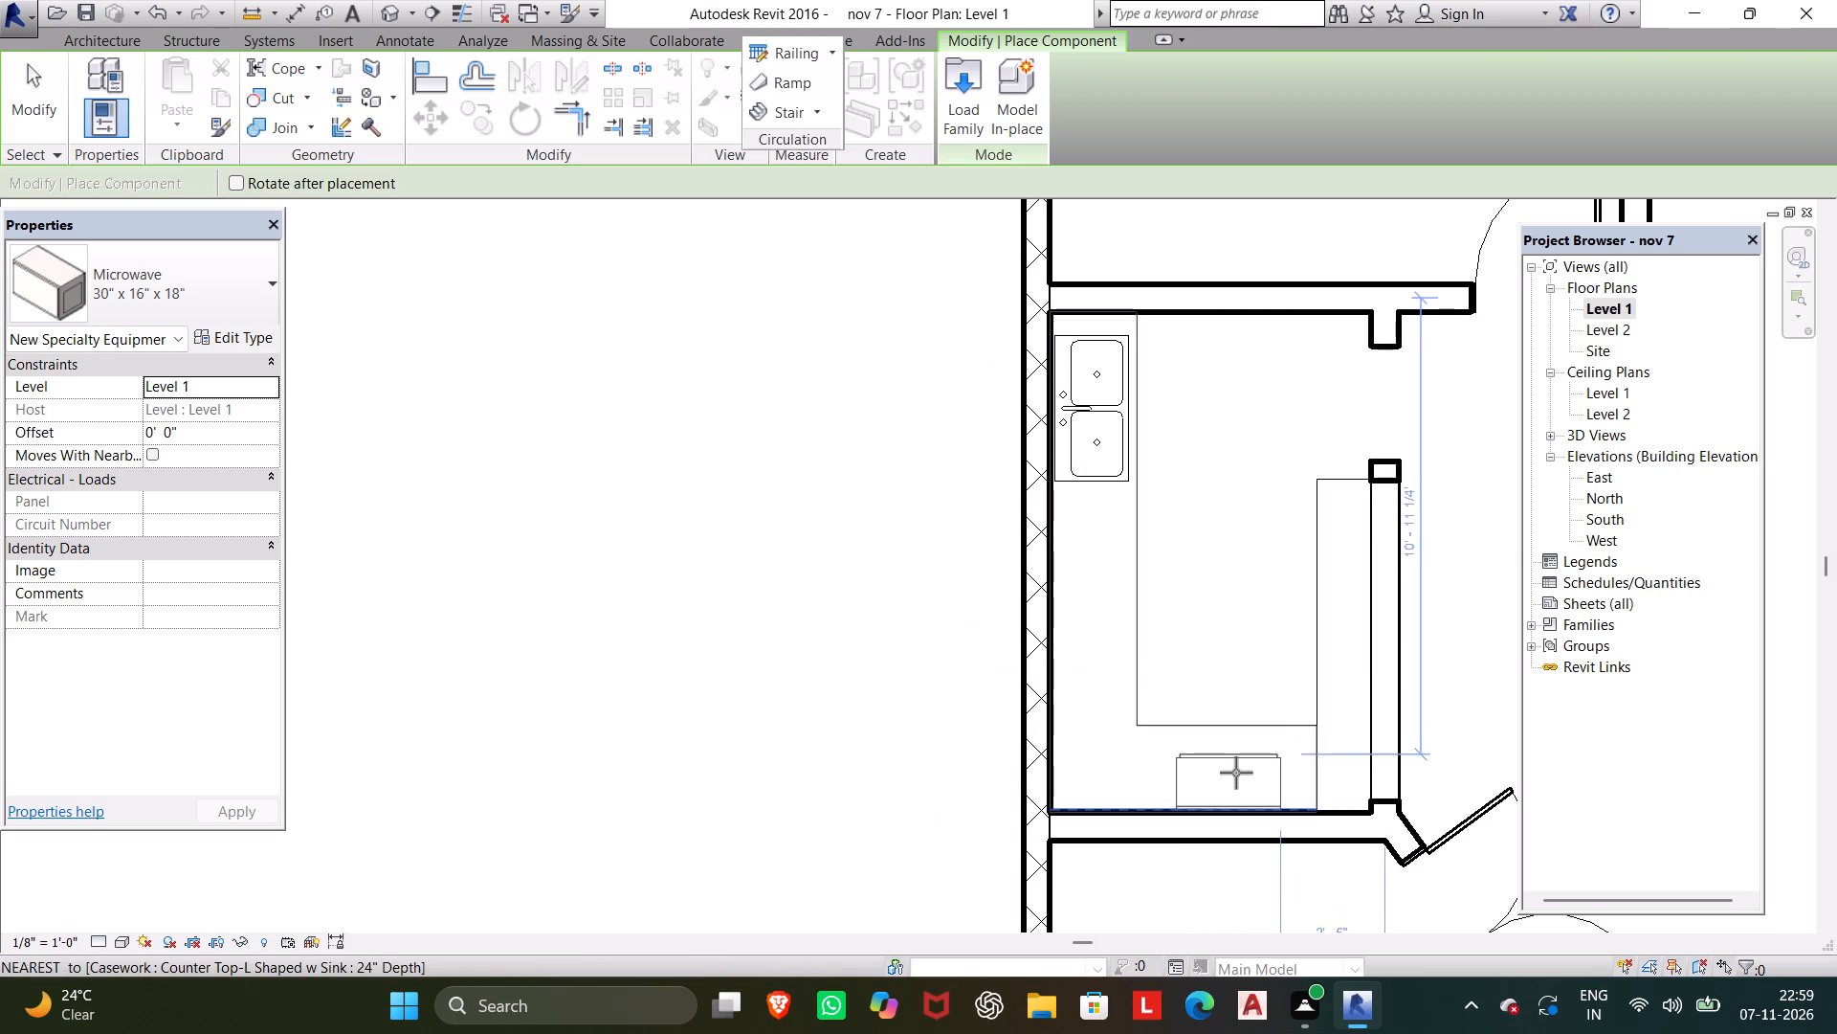
{"action": "left_click", "coordinate": [1243, 771]}
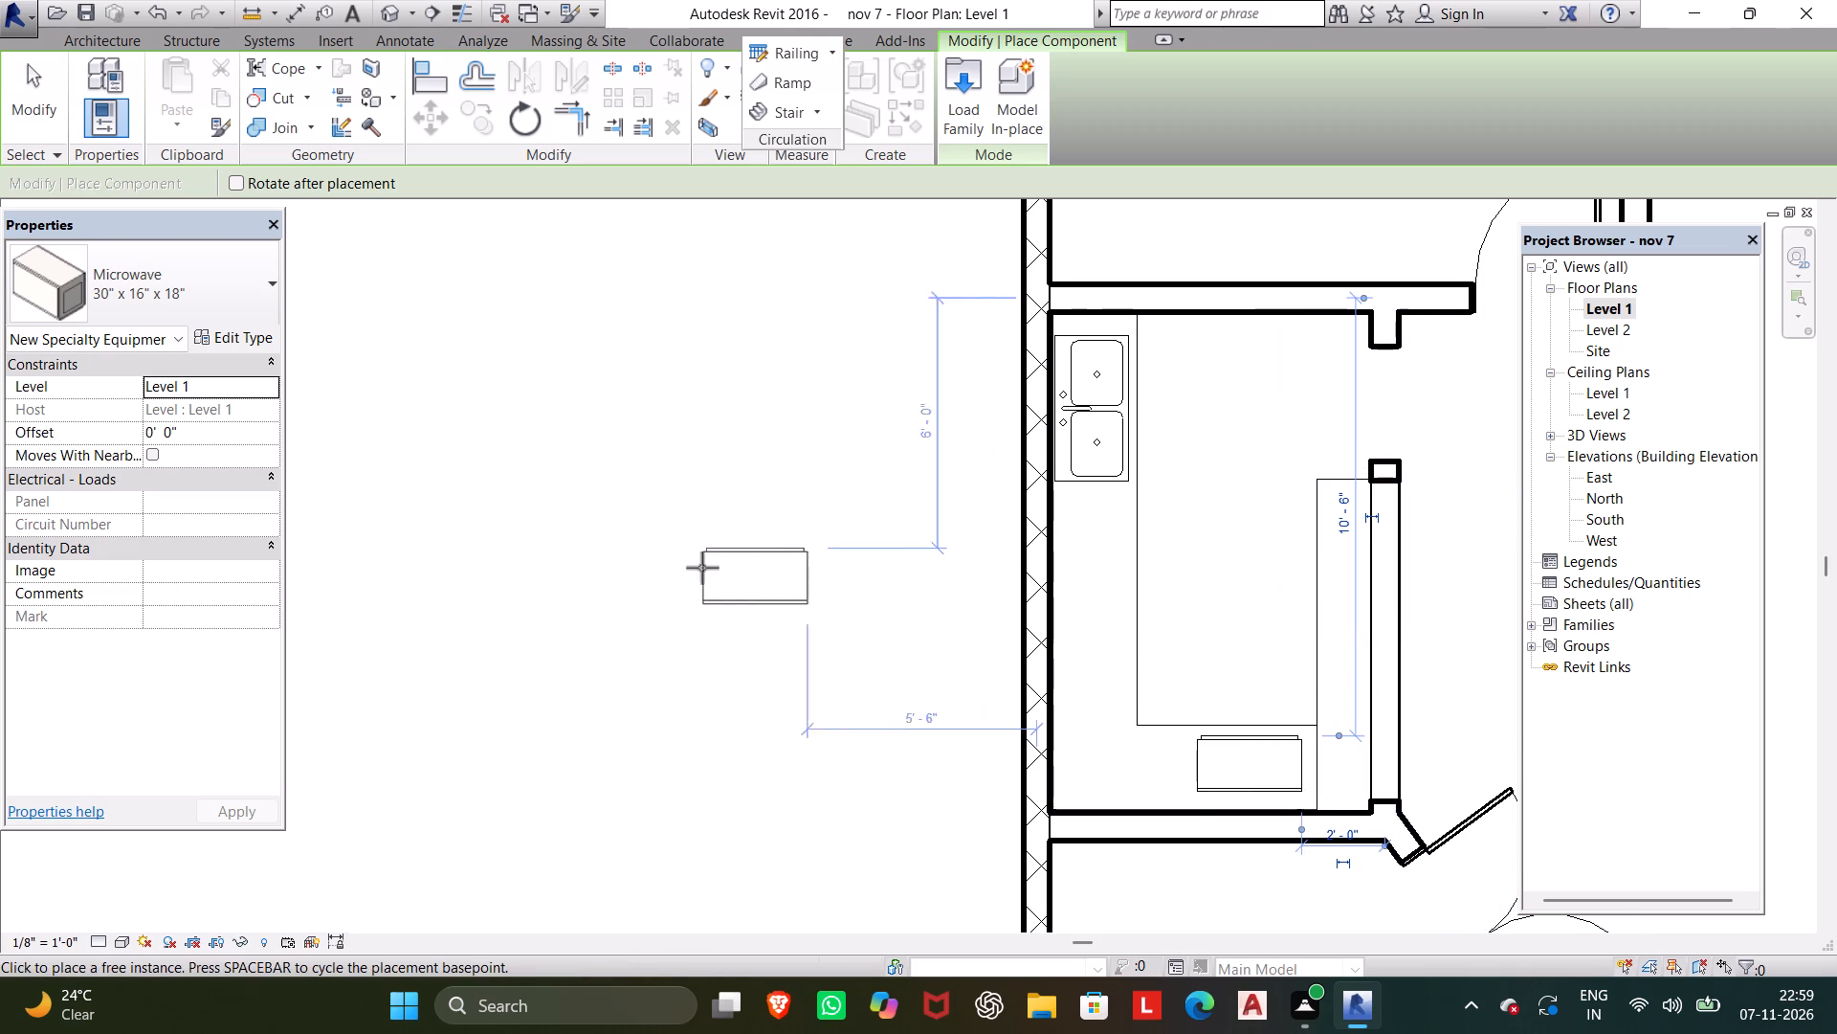
Place several more 30" x 16" x 18" microwaves in an overlapping cluster outside the masonry wall, about 7' 6" to 9' 0" from it.
{"action": "left_click", "coordinate": [665, 525]}
{"action": "left_click", "coordinate": [664, 479]}
{"action": "left_click", "coordinate": [665, 477]}
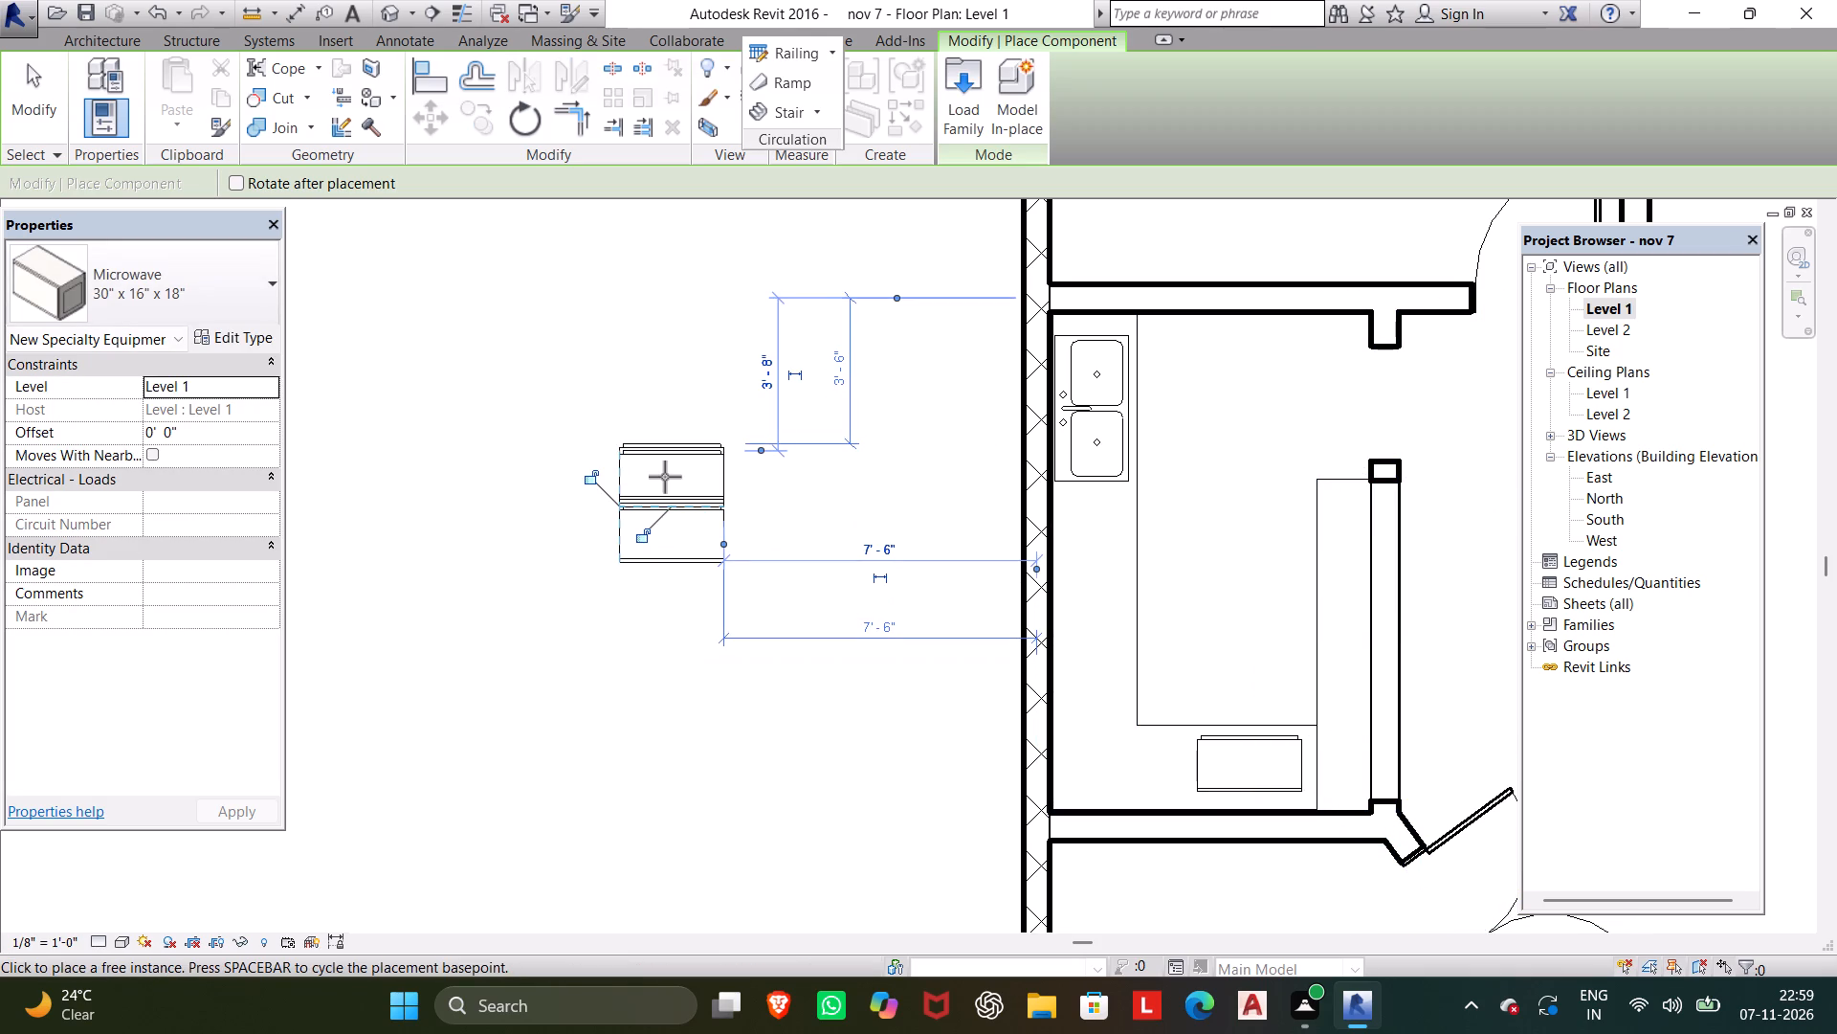
{"action": "left_click", "coordinate": [664, 492]}
{"action": "left_click", "coordinate": [630, 477]}
{"action": "double_click", "coordinate": [631, 483]}
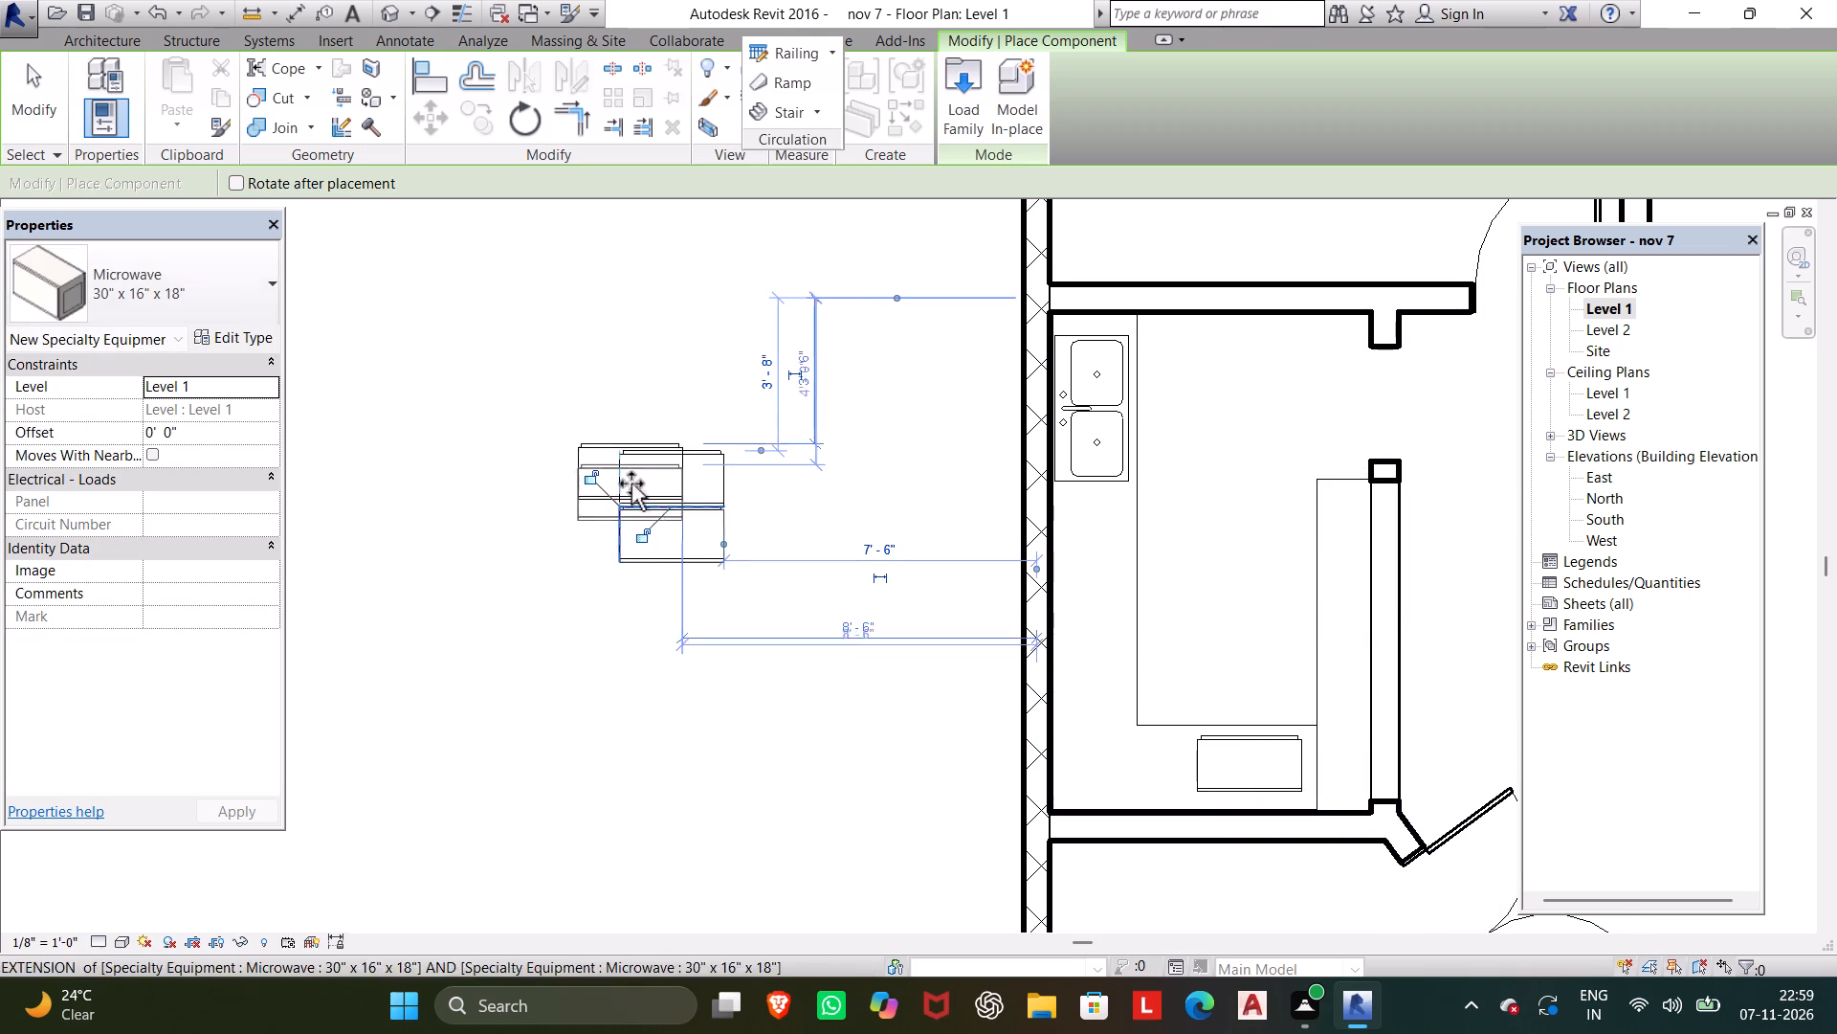
{"action": "left_click", "coordinate": [631, 485]}
{"action": "left_click", "coordinate": [633, 495]}
{"action": "left_click", "coordinate": [633, 508]}
{"action": "triple_click", "coordinate": [623, 495]}
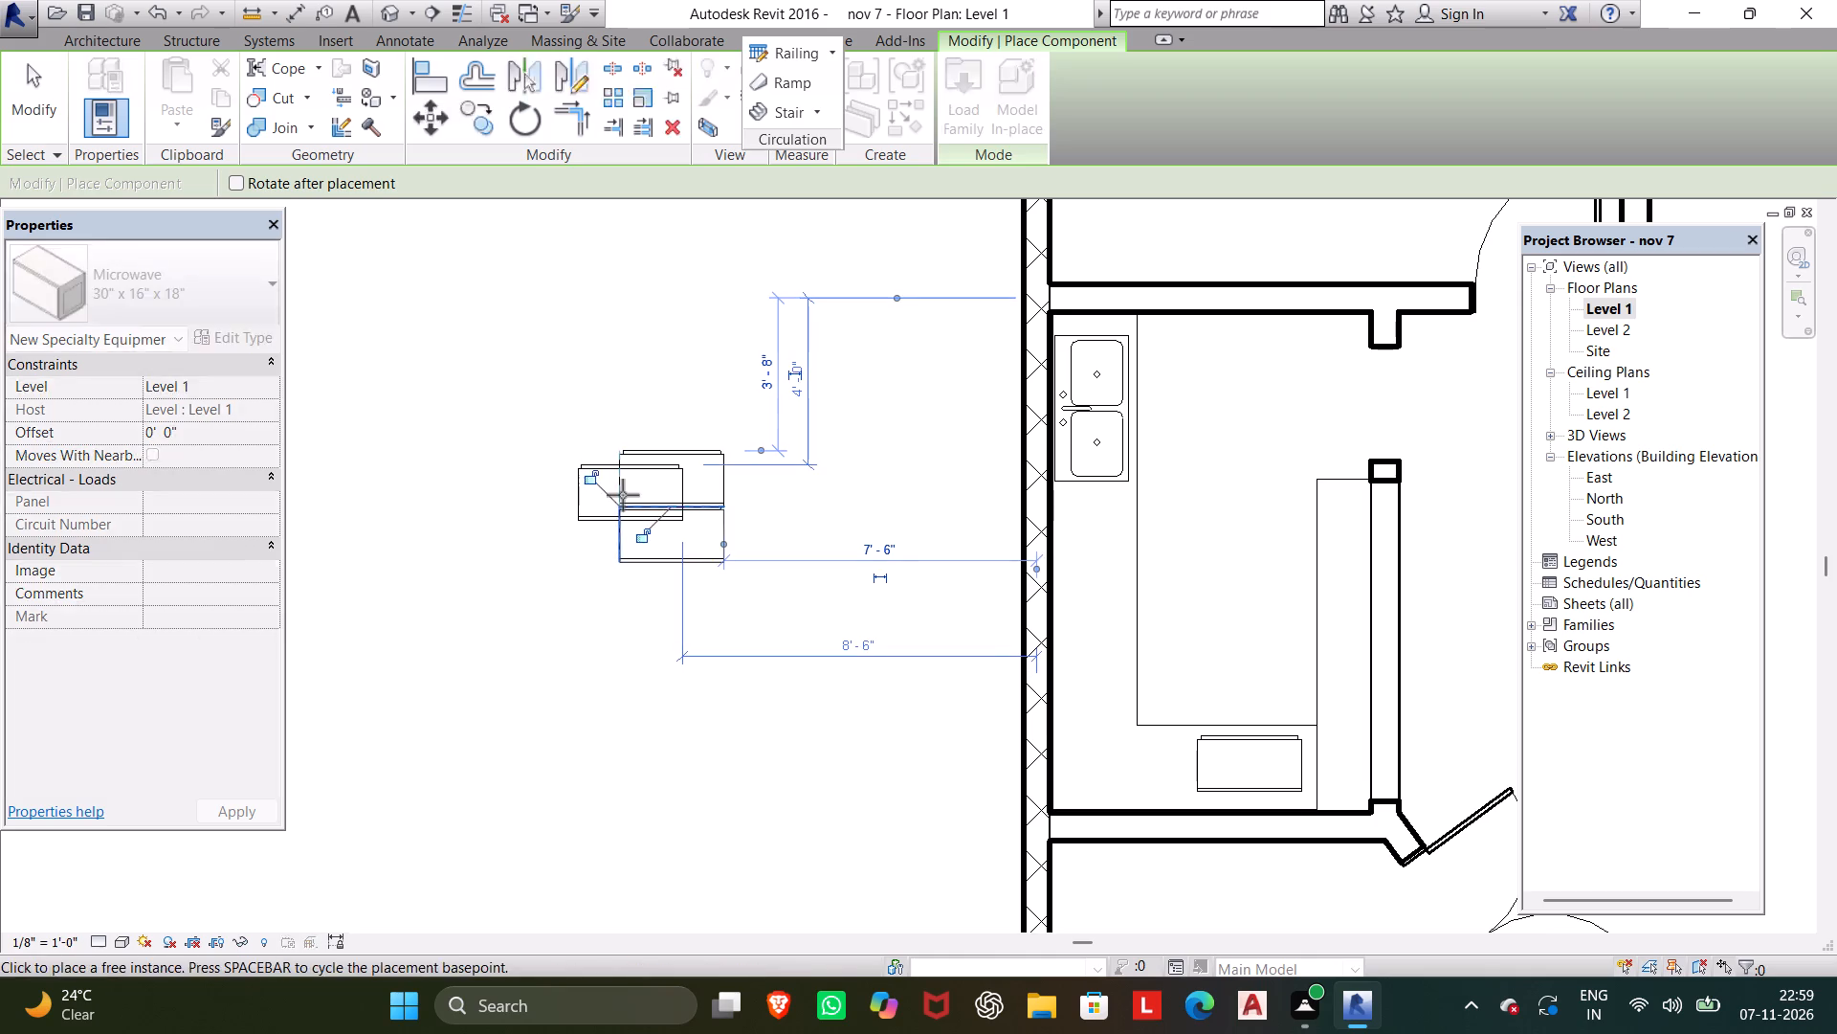
{"action": "double_click", "coordinate": [622, 539]}
{"action": "left_click", "coordinate": [617, 570]}
{"action": "left_click", "coordinate": [614, 576]}
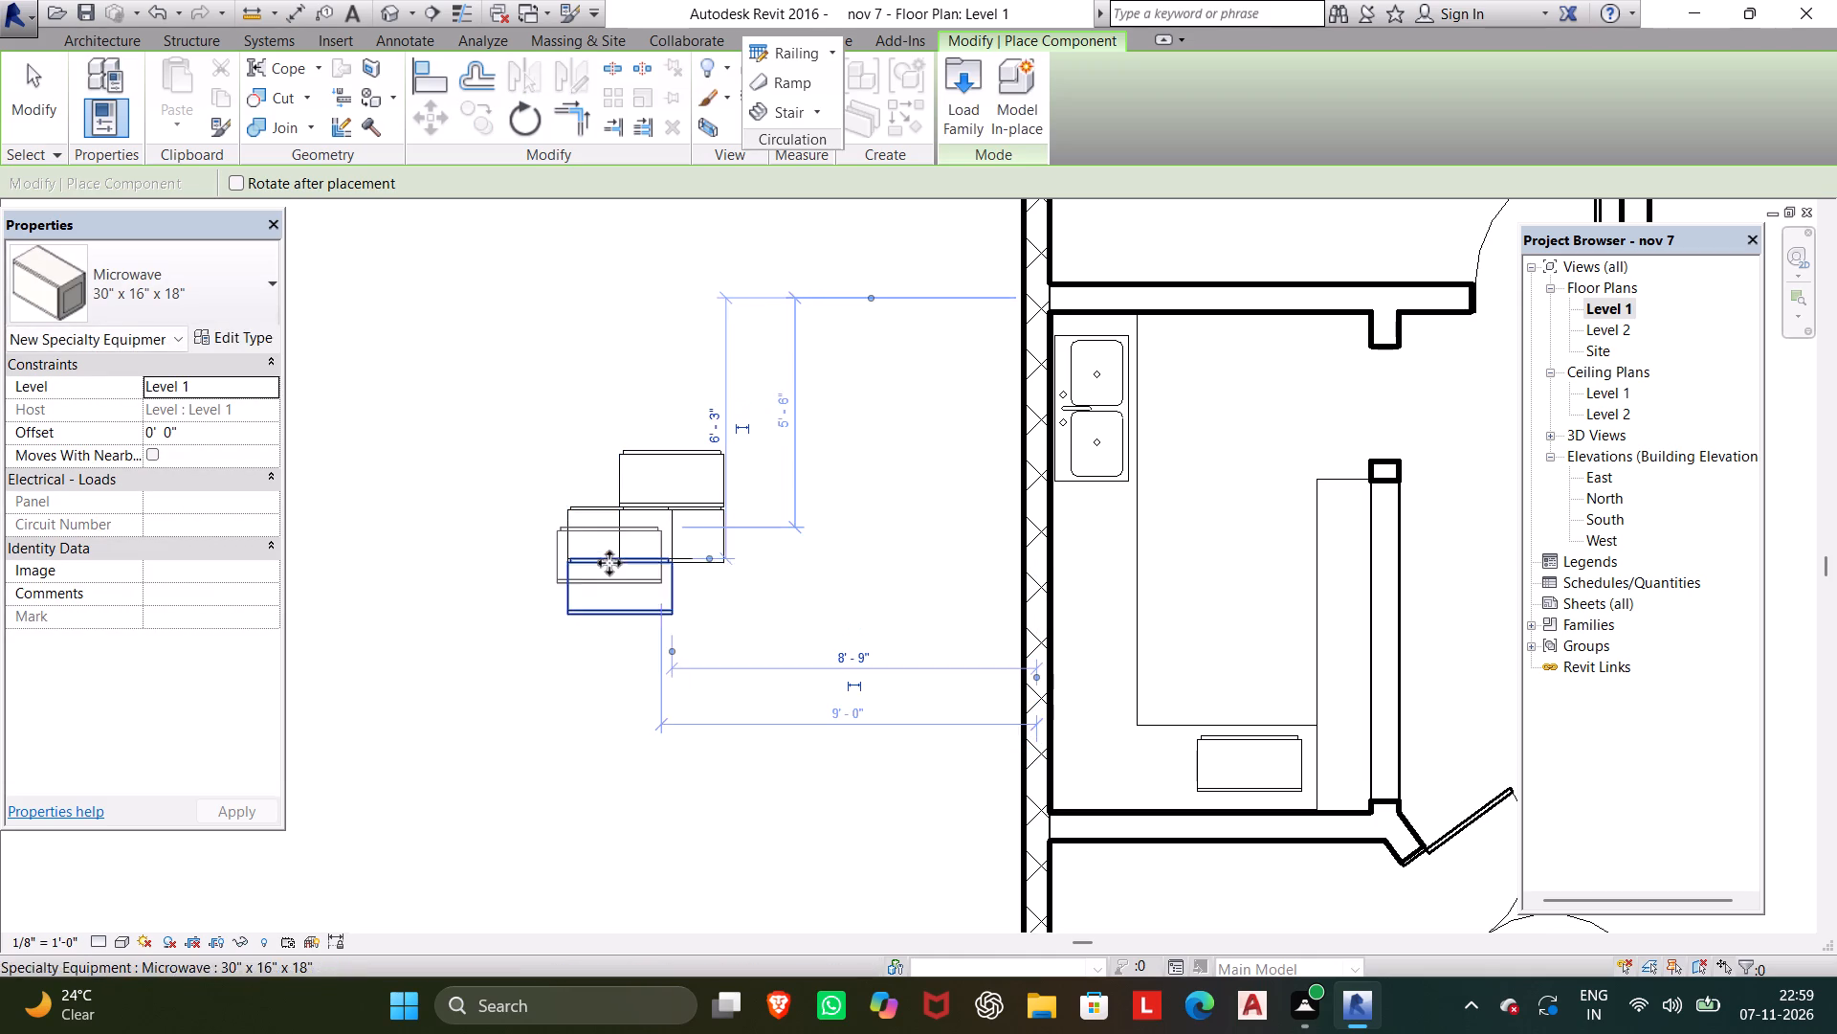
{"action": "left_click", "coordinate": [609, 563]}
{"action": "left_click", "coordinate": [609, 508]}
{"action": "left_click", "coordinate": [609, 491]}
{"action": "left_click", "coordinate": [605, 445]}
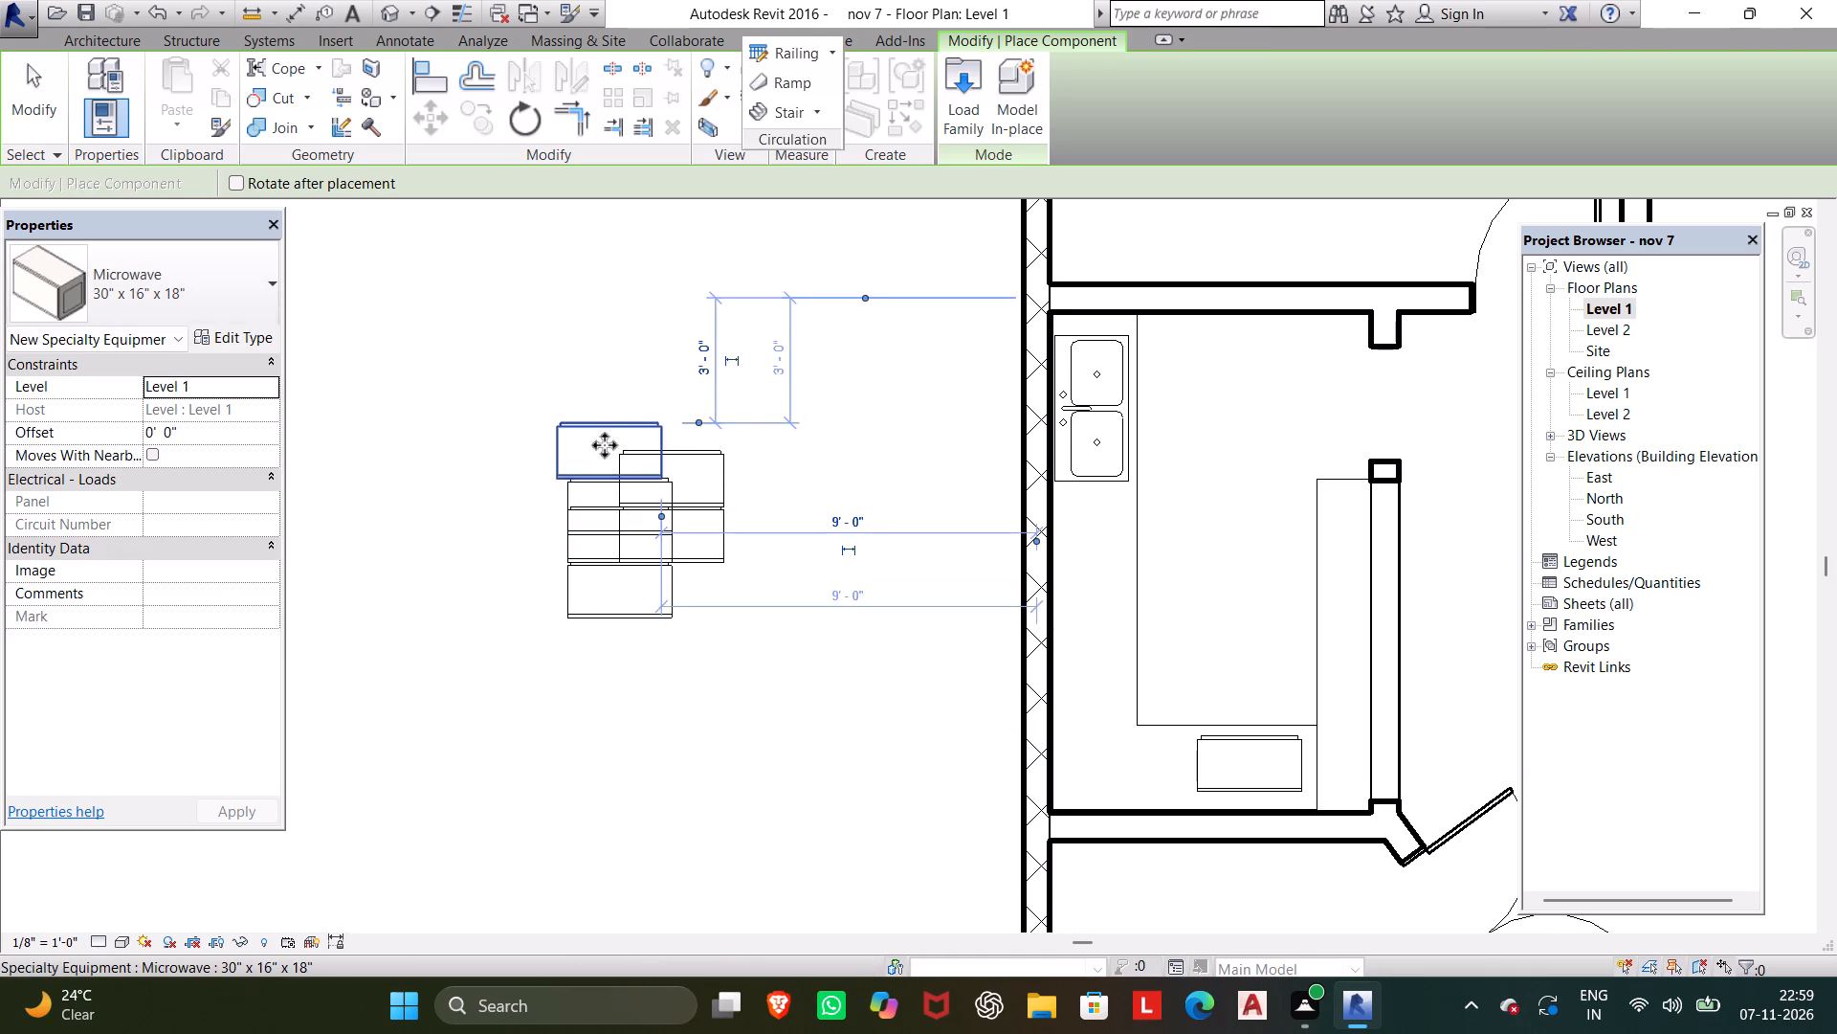
{"action": "left_click", "coordinate": [587, 434]}
{"action": "left_click", "coordinate": [587, 434]}
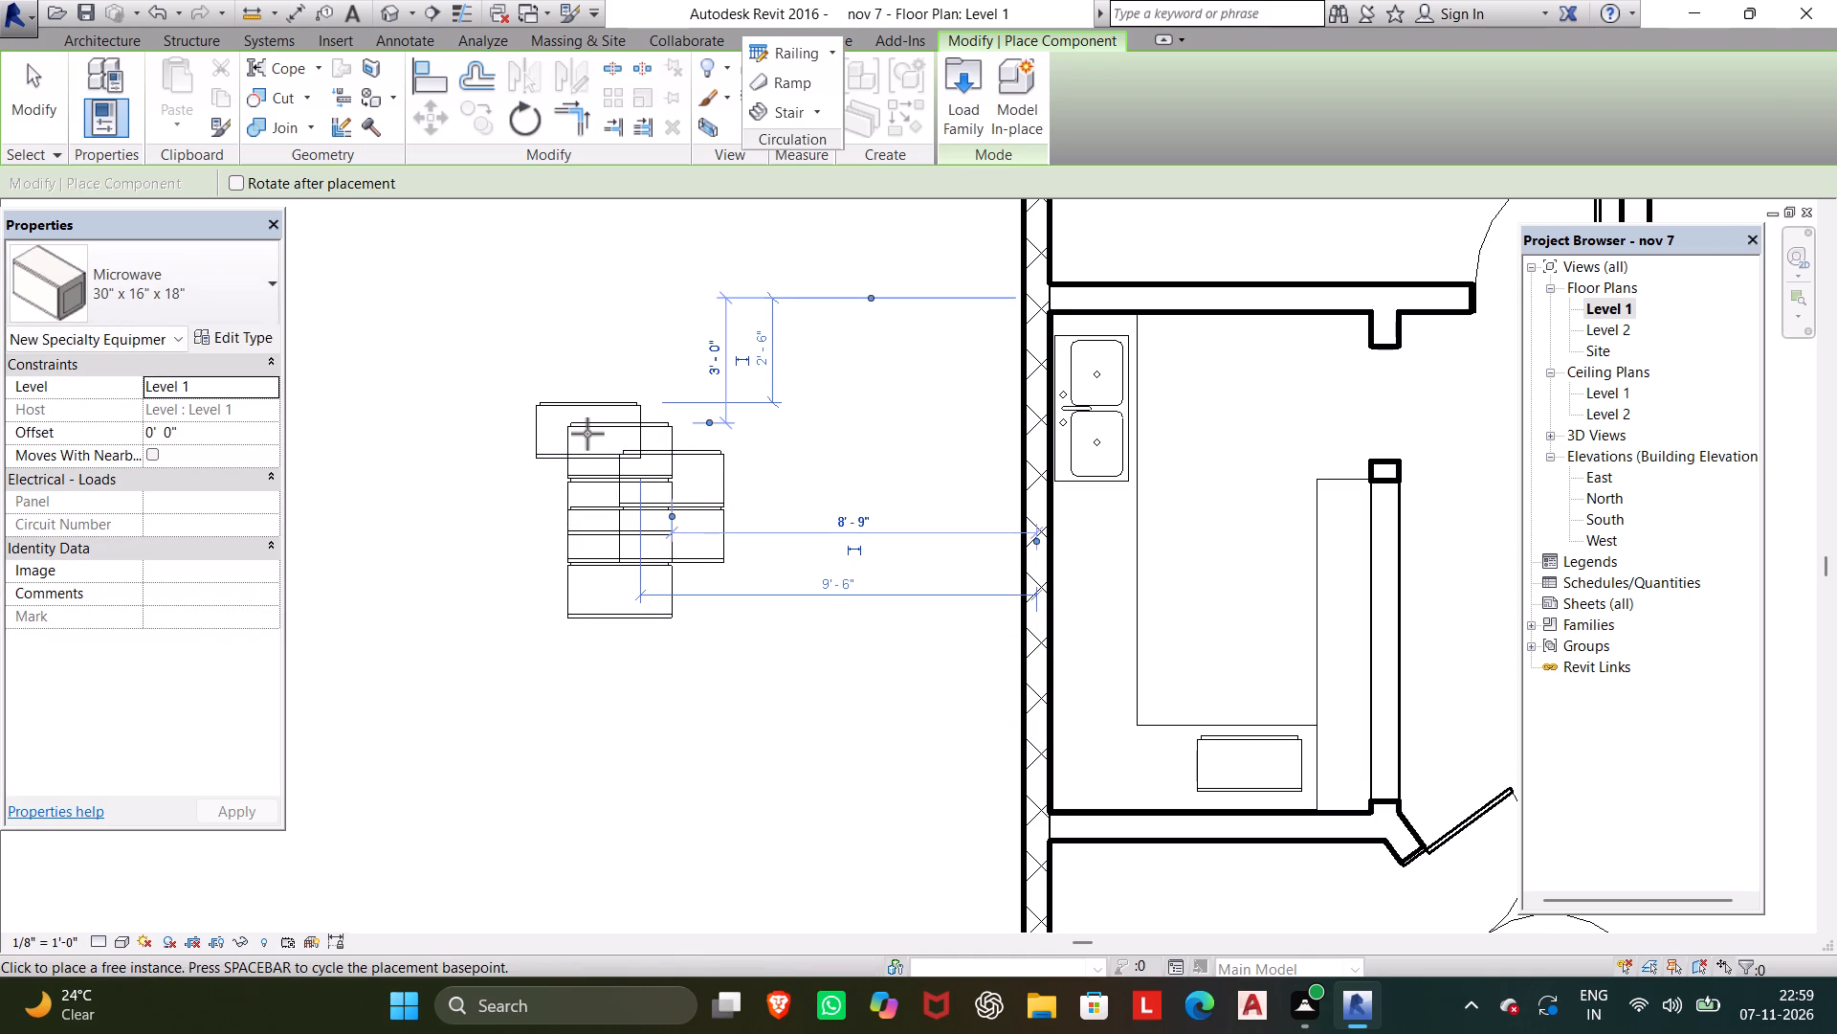
{"action": "left_click", "coordinate": [587, 437]}
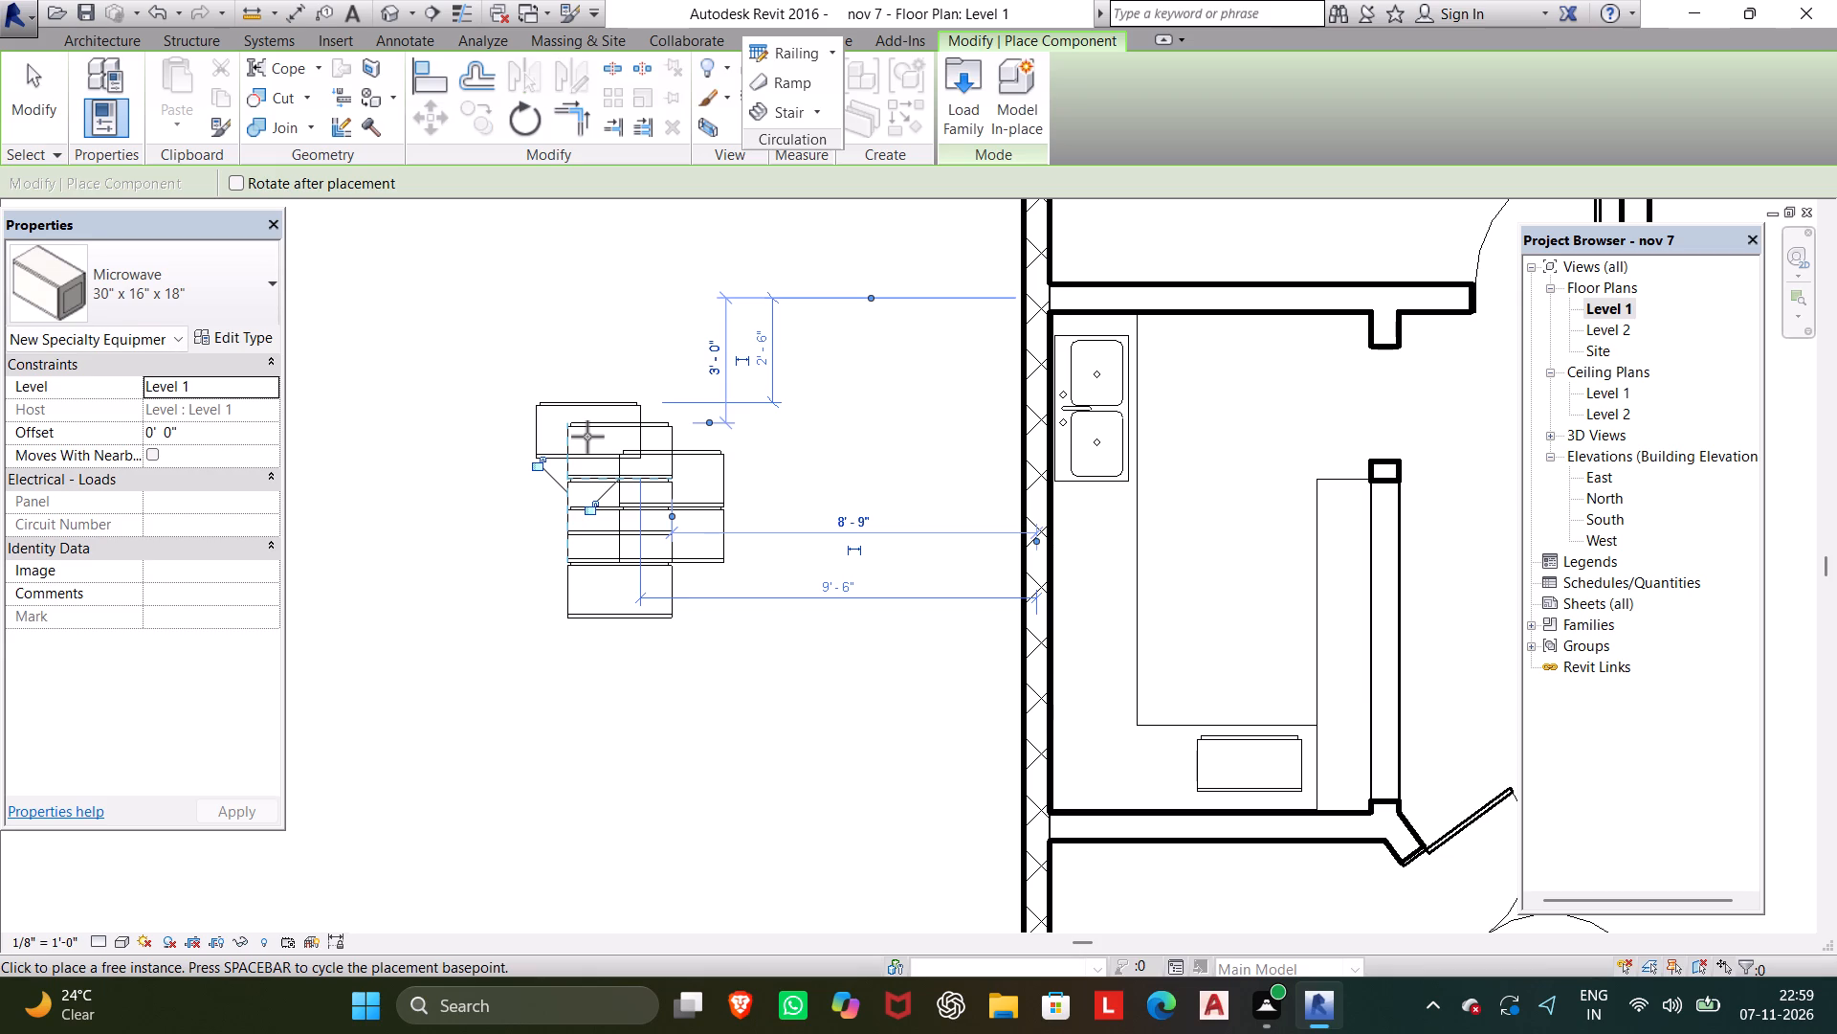
{"action": "left_click", "coordinate": [587, 437]}
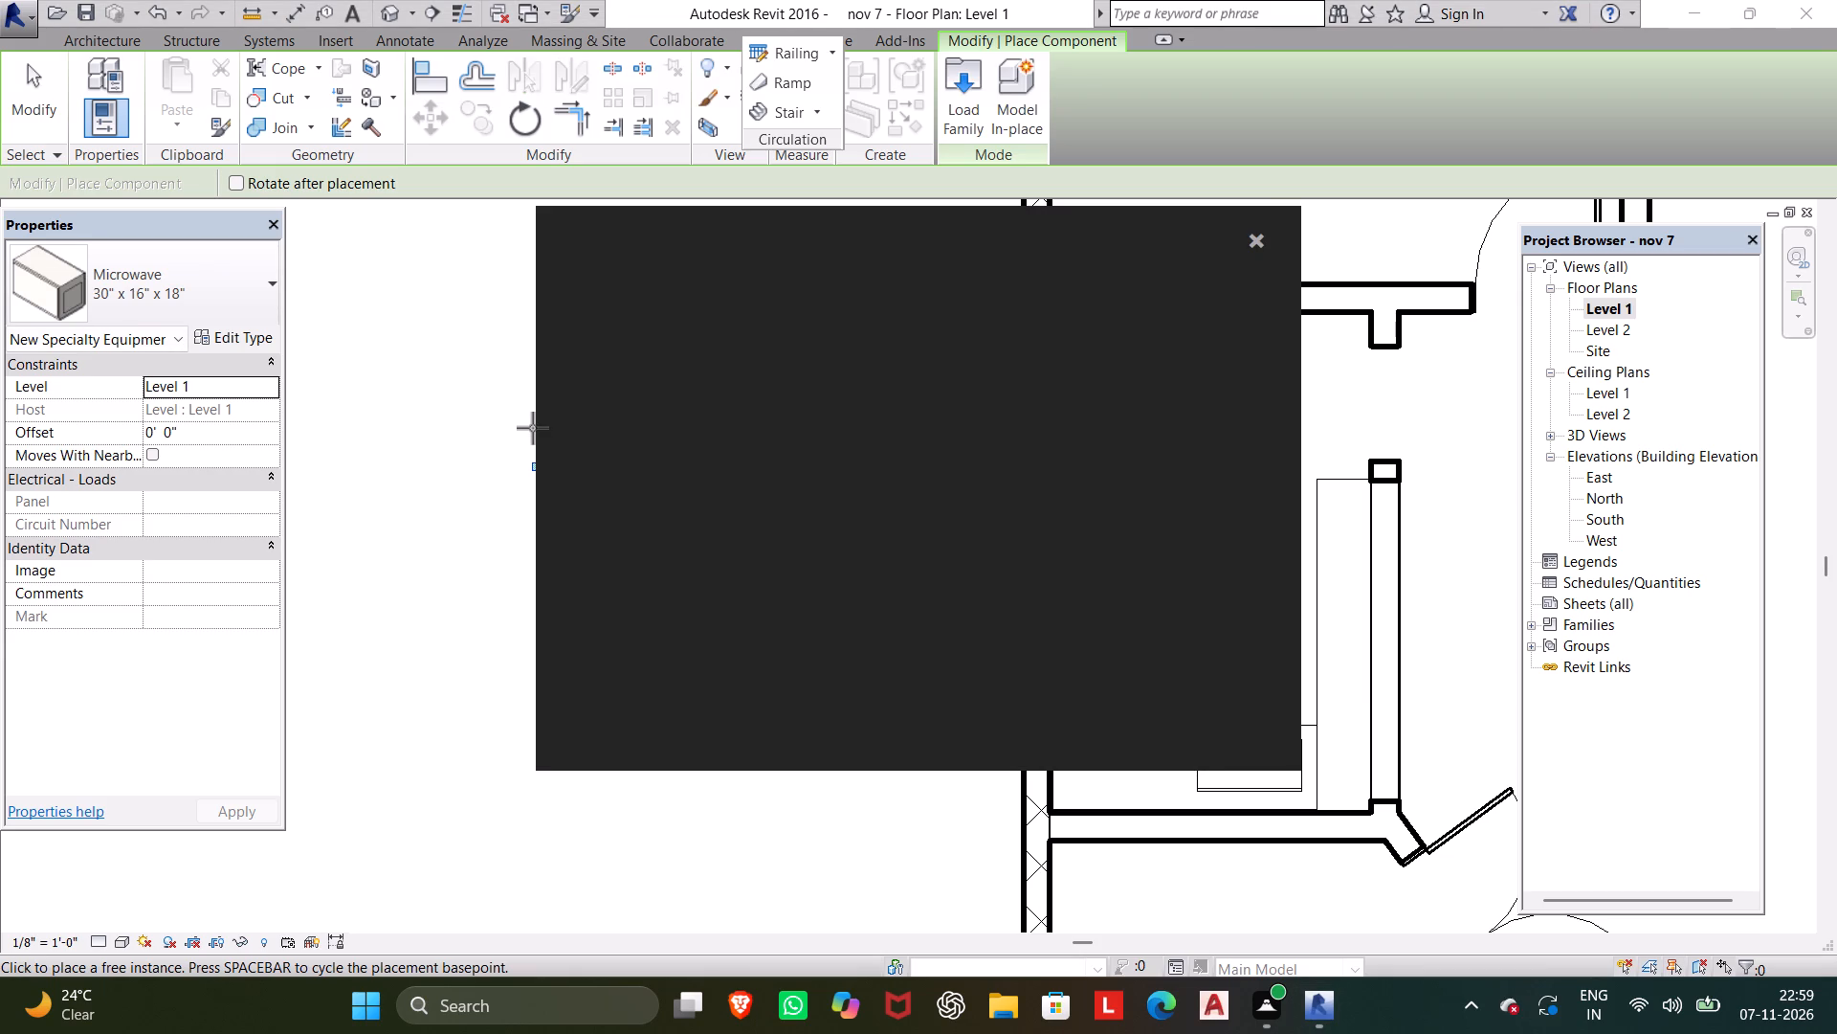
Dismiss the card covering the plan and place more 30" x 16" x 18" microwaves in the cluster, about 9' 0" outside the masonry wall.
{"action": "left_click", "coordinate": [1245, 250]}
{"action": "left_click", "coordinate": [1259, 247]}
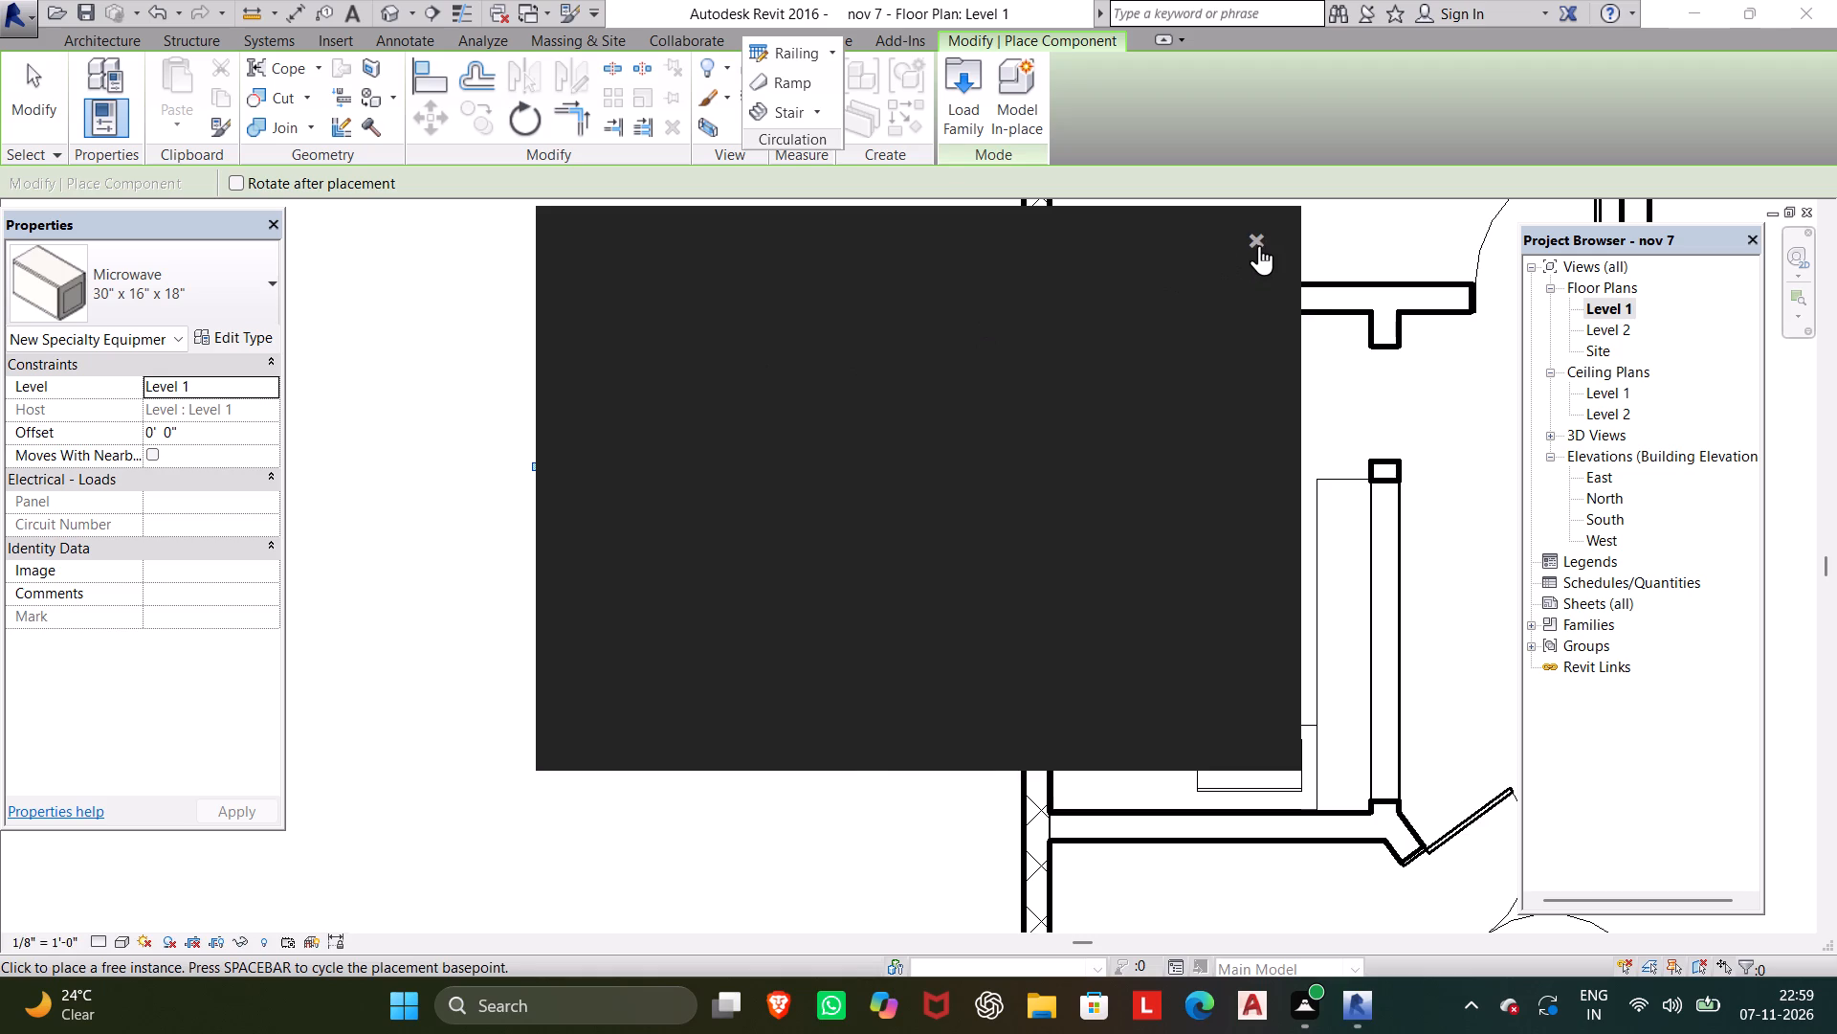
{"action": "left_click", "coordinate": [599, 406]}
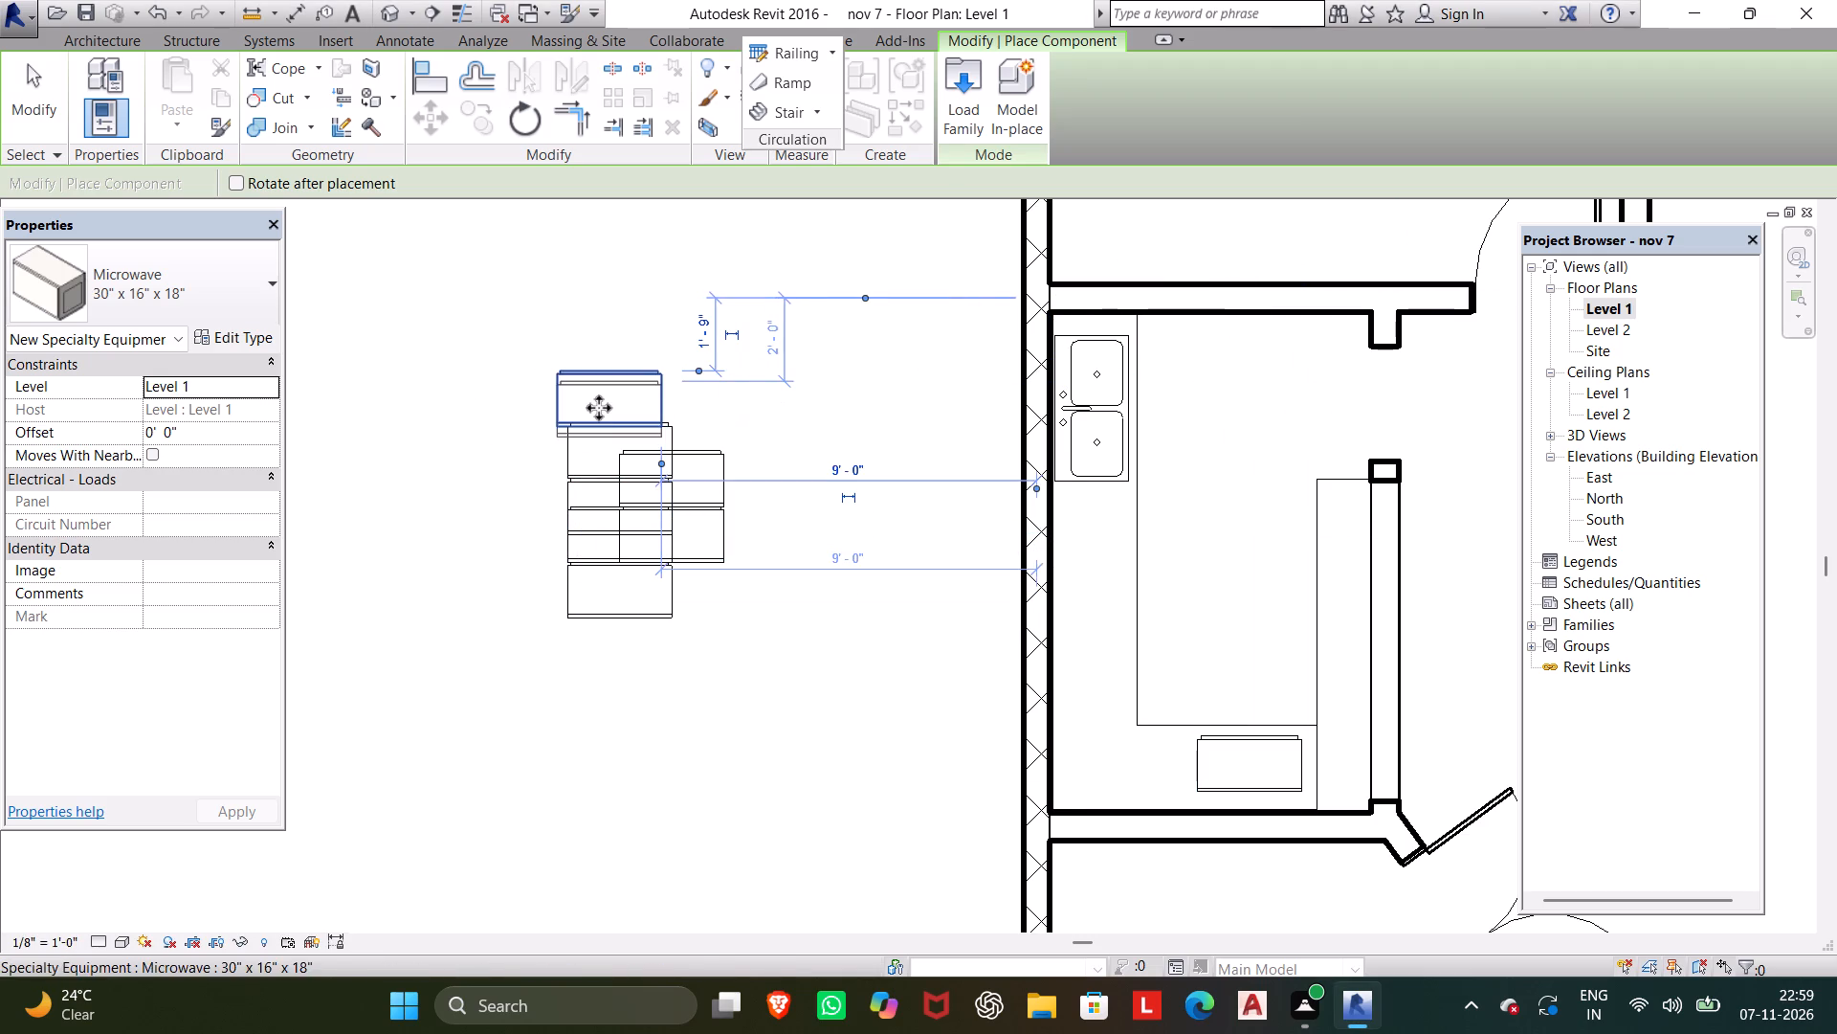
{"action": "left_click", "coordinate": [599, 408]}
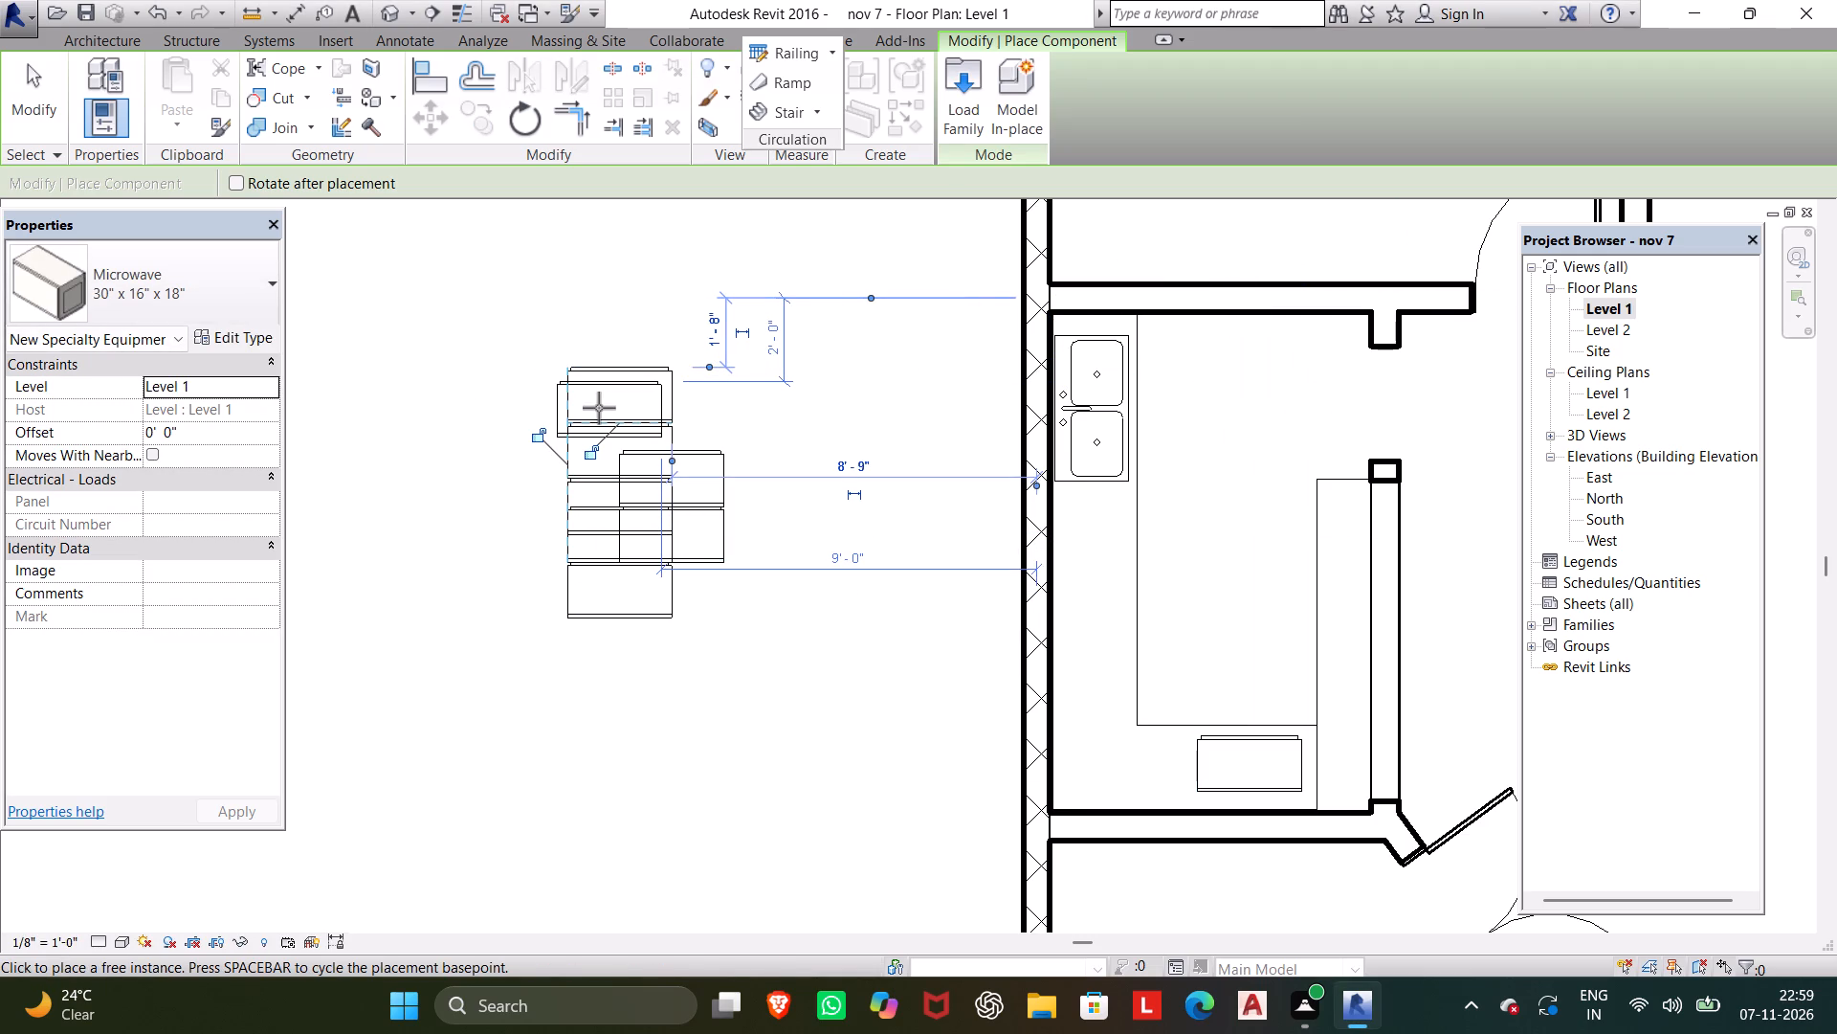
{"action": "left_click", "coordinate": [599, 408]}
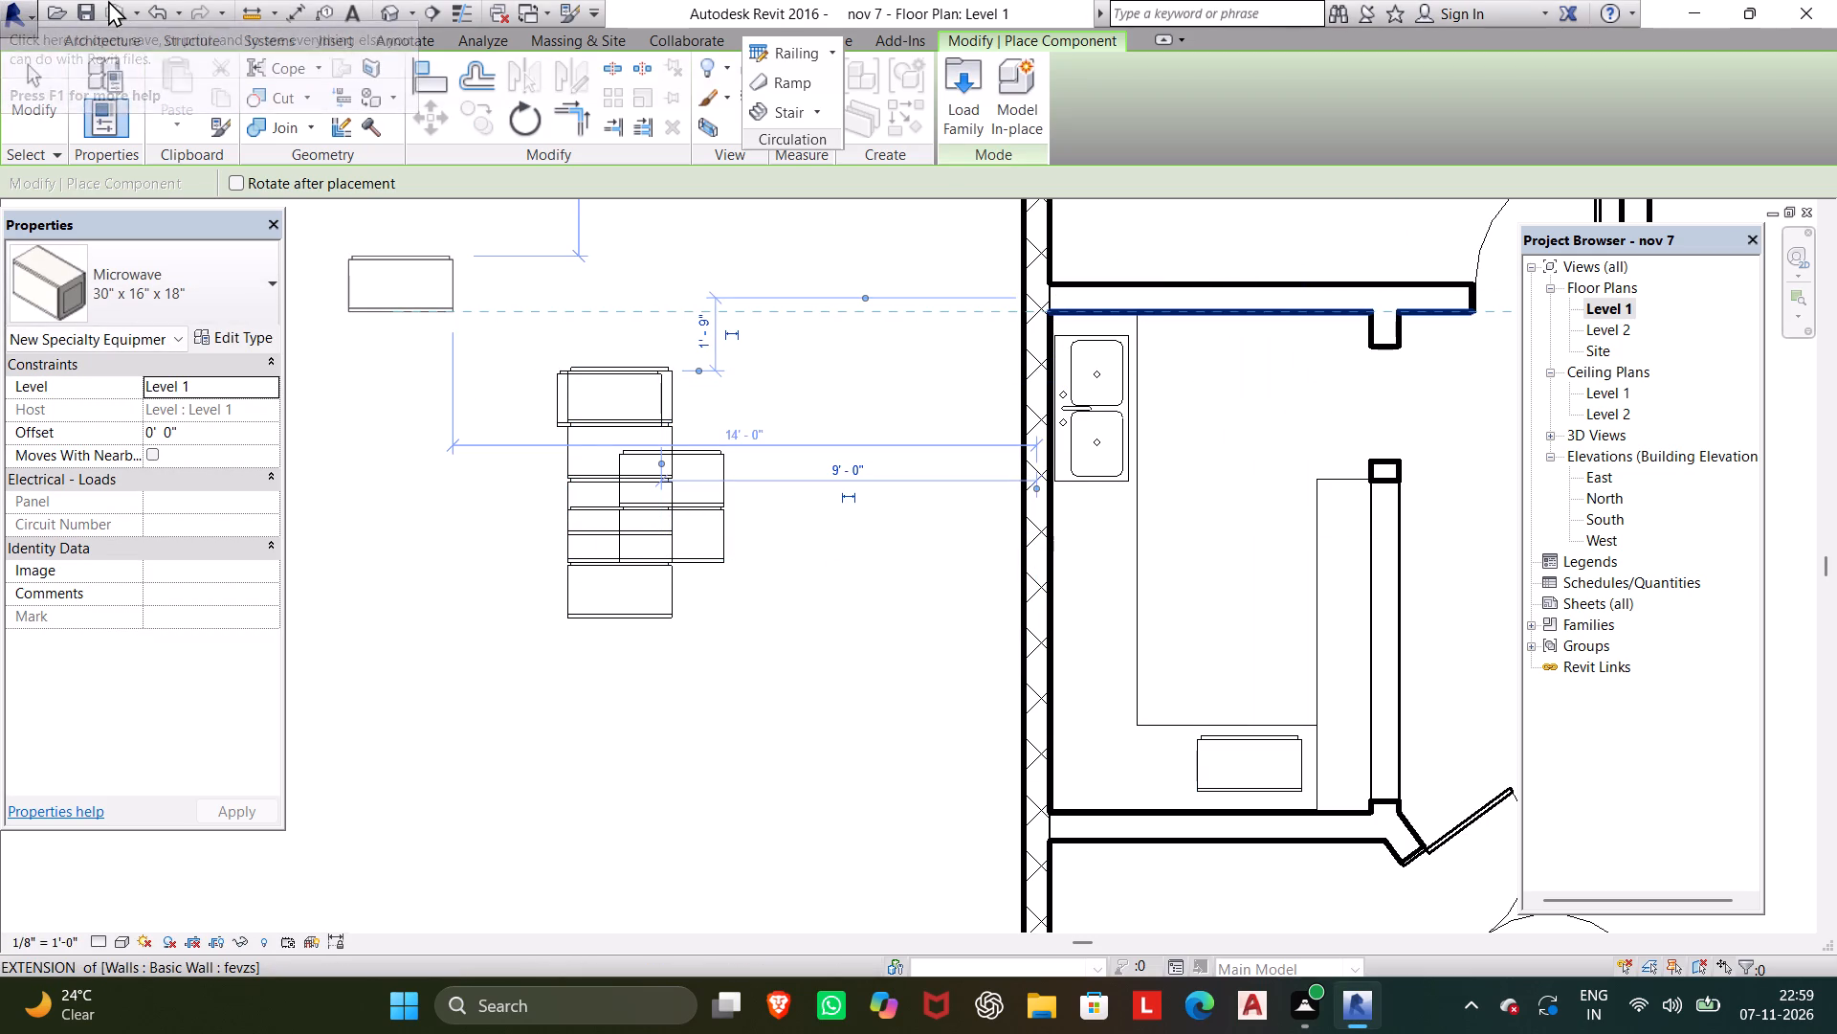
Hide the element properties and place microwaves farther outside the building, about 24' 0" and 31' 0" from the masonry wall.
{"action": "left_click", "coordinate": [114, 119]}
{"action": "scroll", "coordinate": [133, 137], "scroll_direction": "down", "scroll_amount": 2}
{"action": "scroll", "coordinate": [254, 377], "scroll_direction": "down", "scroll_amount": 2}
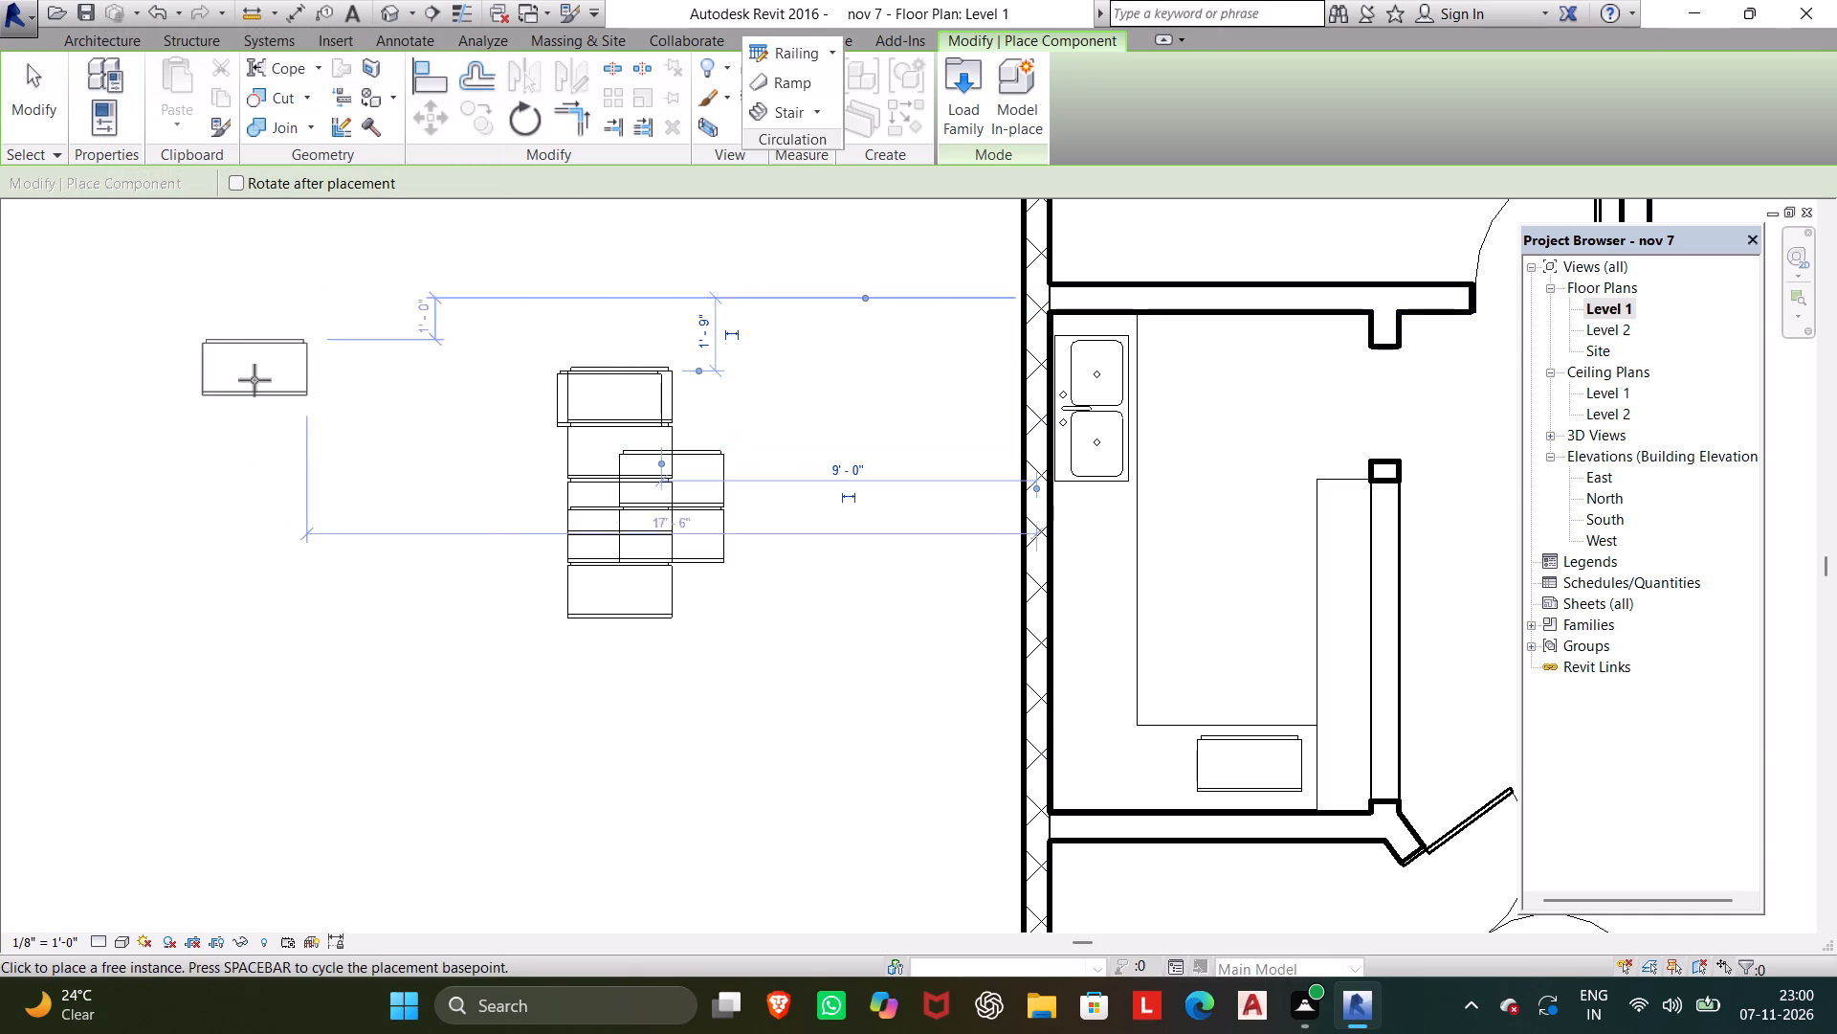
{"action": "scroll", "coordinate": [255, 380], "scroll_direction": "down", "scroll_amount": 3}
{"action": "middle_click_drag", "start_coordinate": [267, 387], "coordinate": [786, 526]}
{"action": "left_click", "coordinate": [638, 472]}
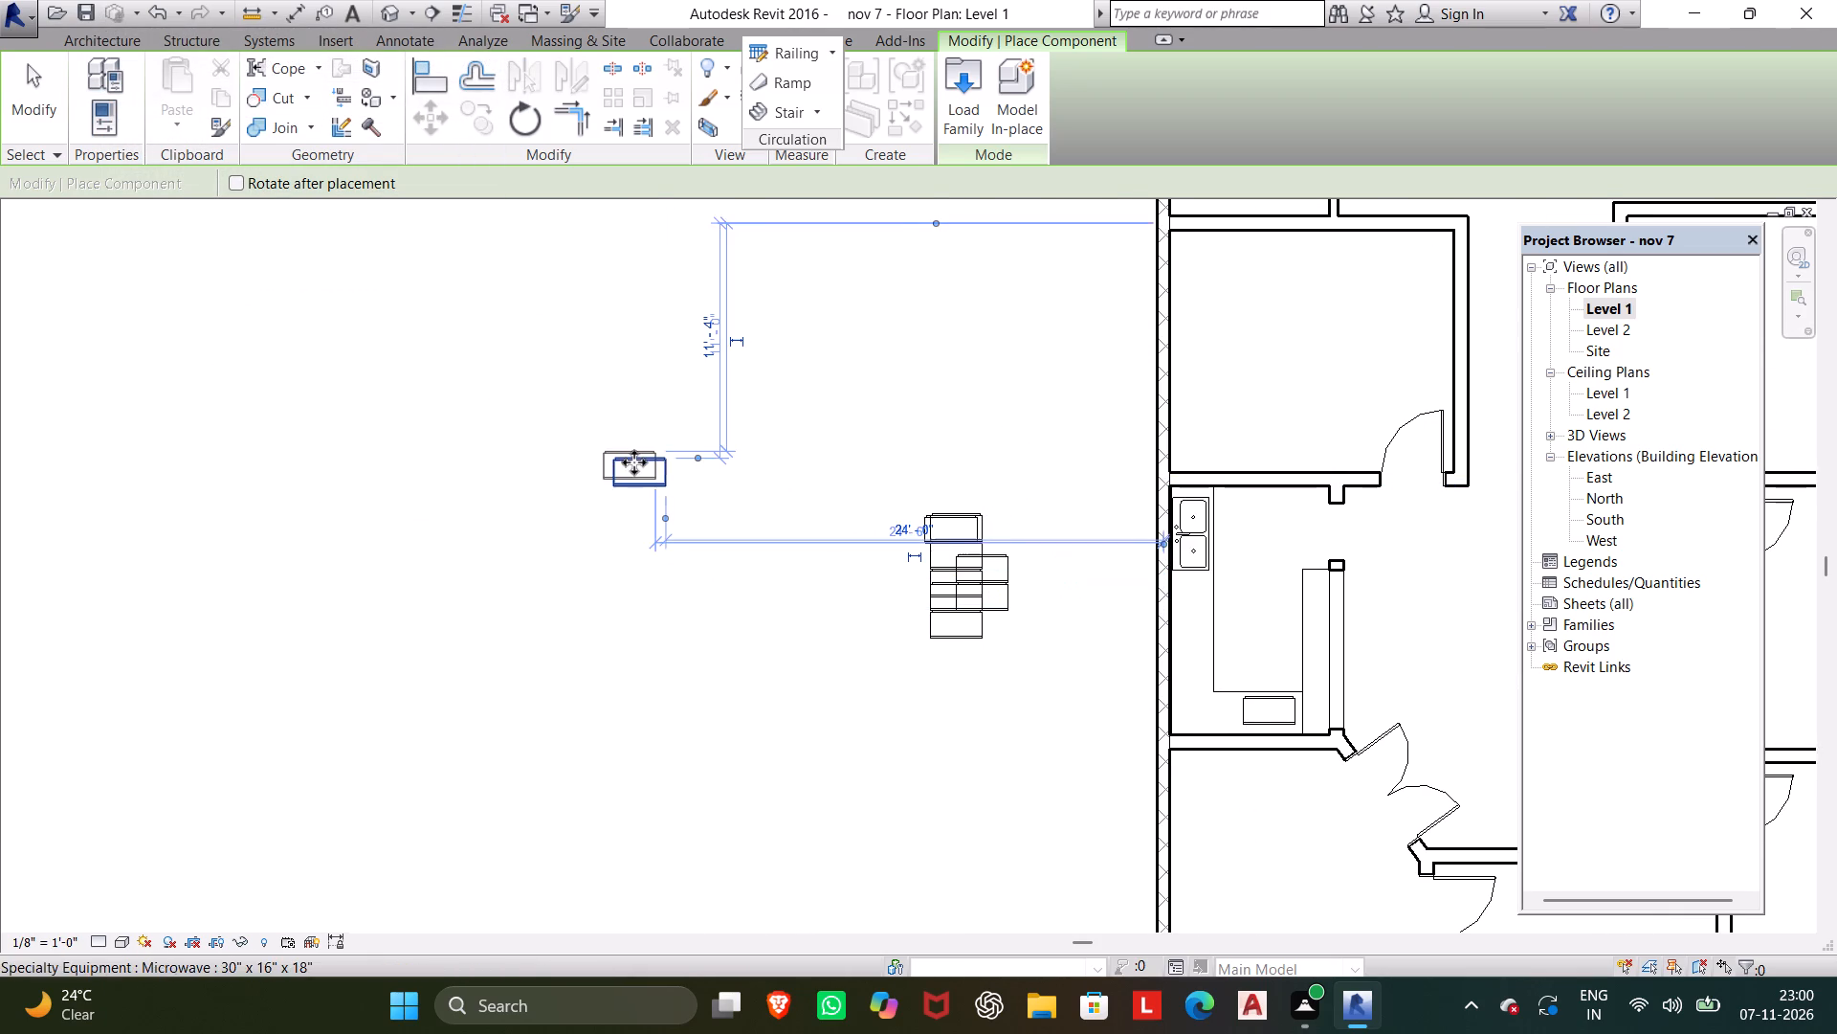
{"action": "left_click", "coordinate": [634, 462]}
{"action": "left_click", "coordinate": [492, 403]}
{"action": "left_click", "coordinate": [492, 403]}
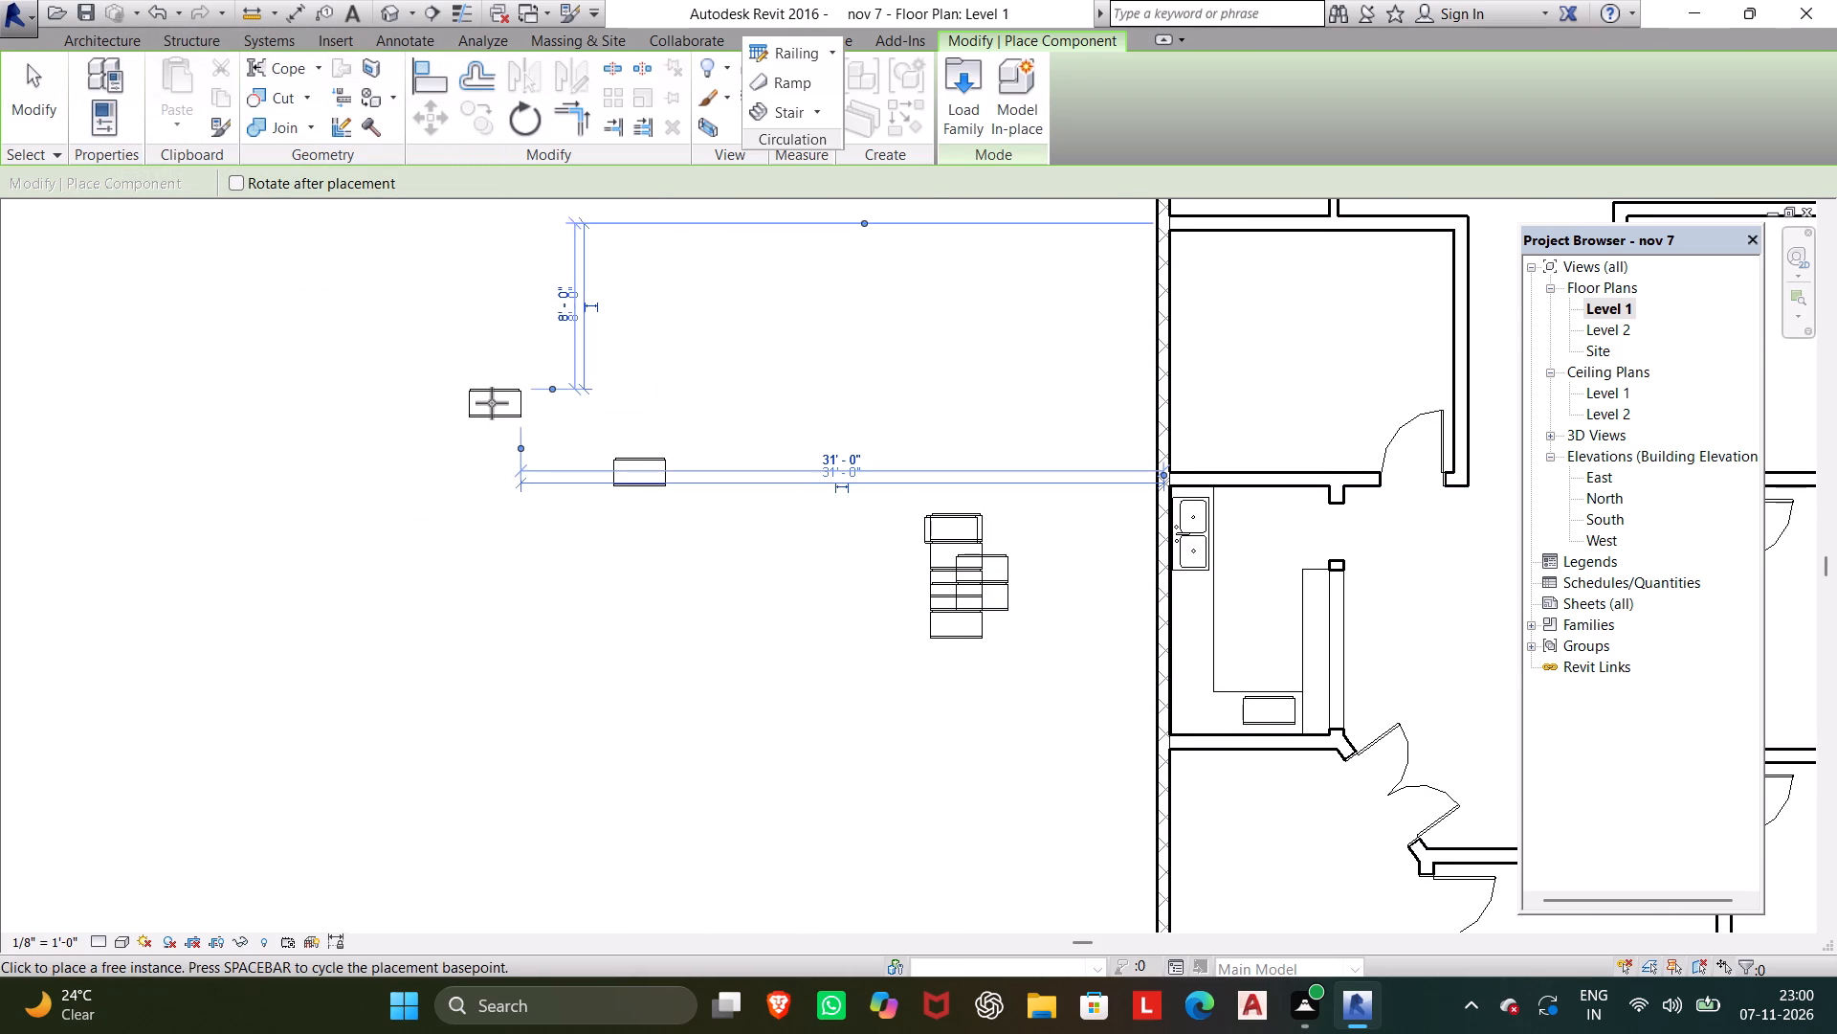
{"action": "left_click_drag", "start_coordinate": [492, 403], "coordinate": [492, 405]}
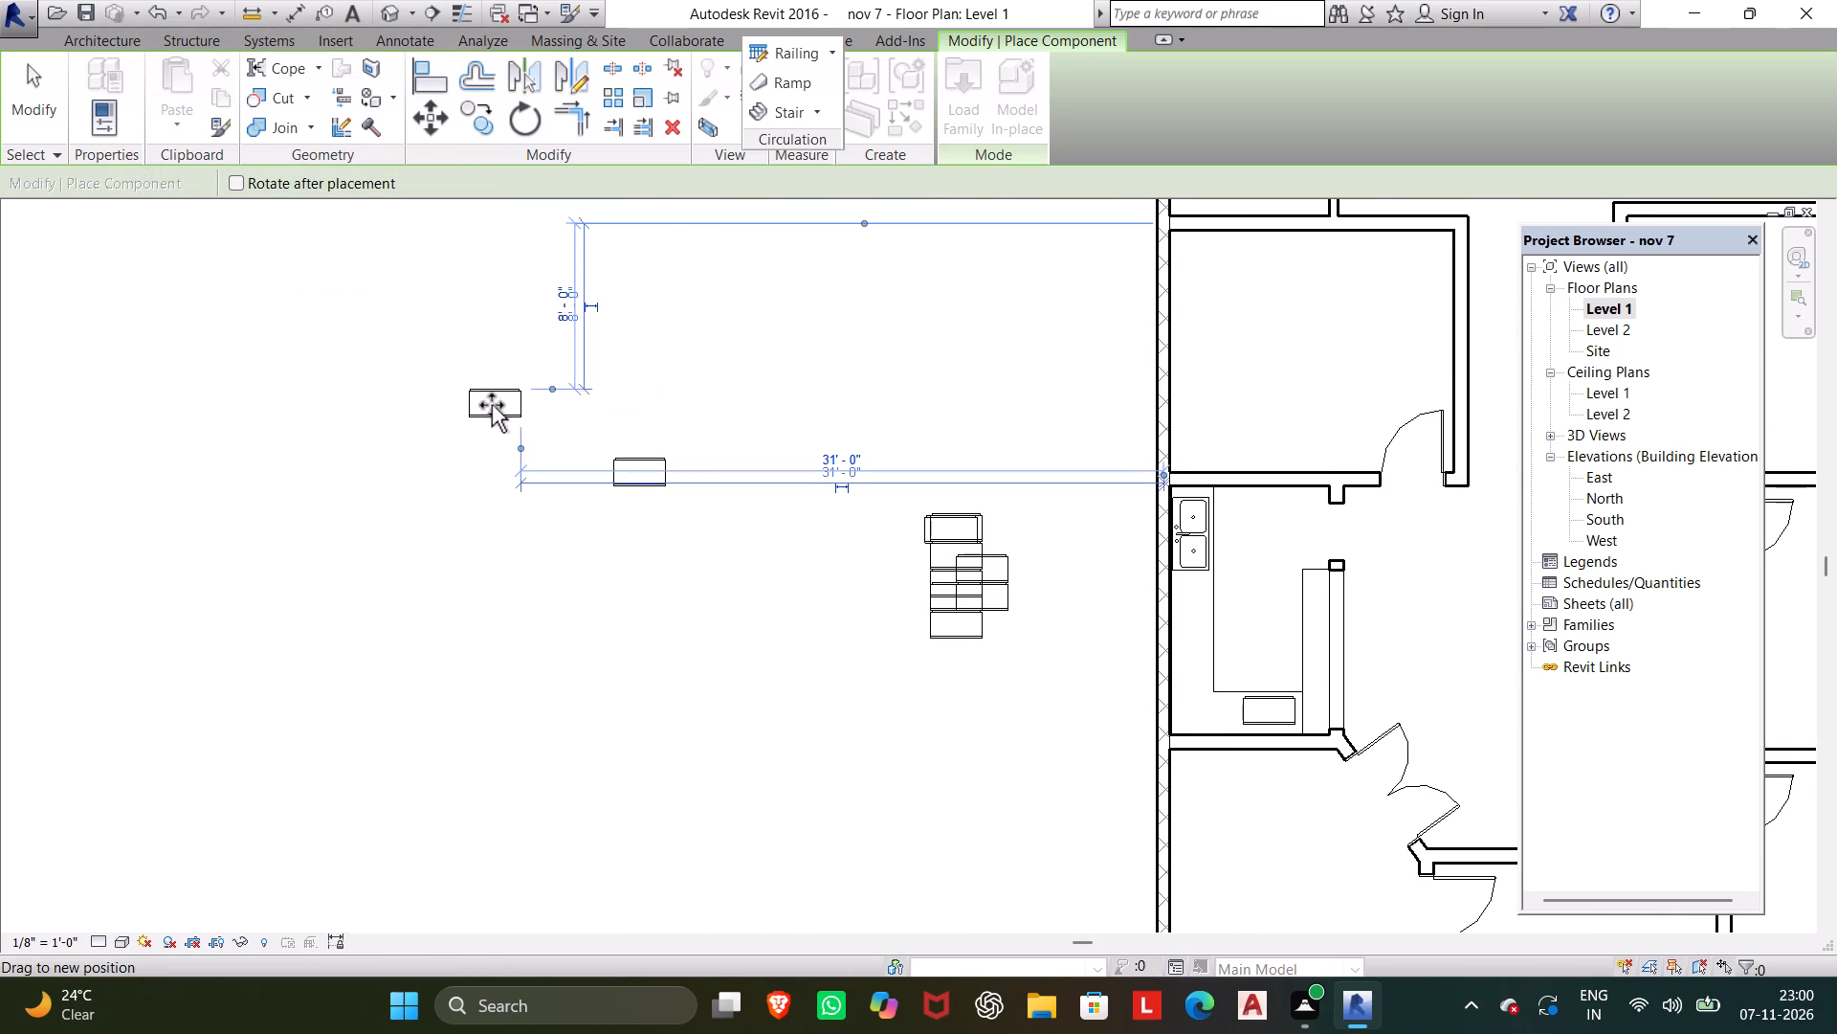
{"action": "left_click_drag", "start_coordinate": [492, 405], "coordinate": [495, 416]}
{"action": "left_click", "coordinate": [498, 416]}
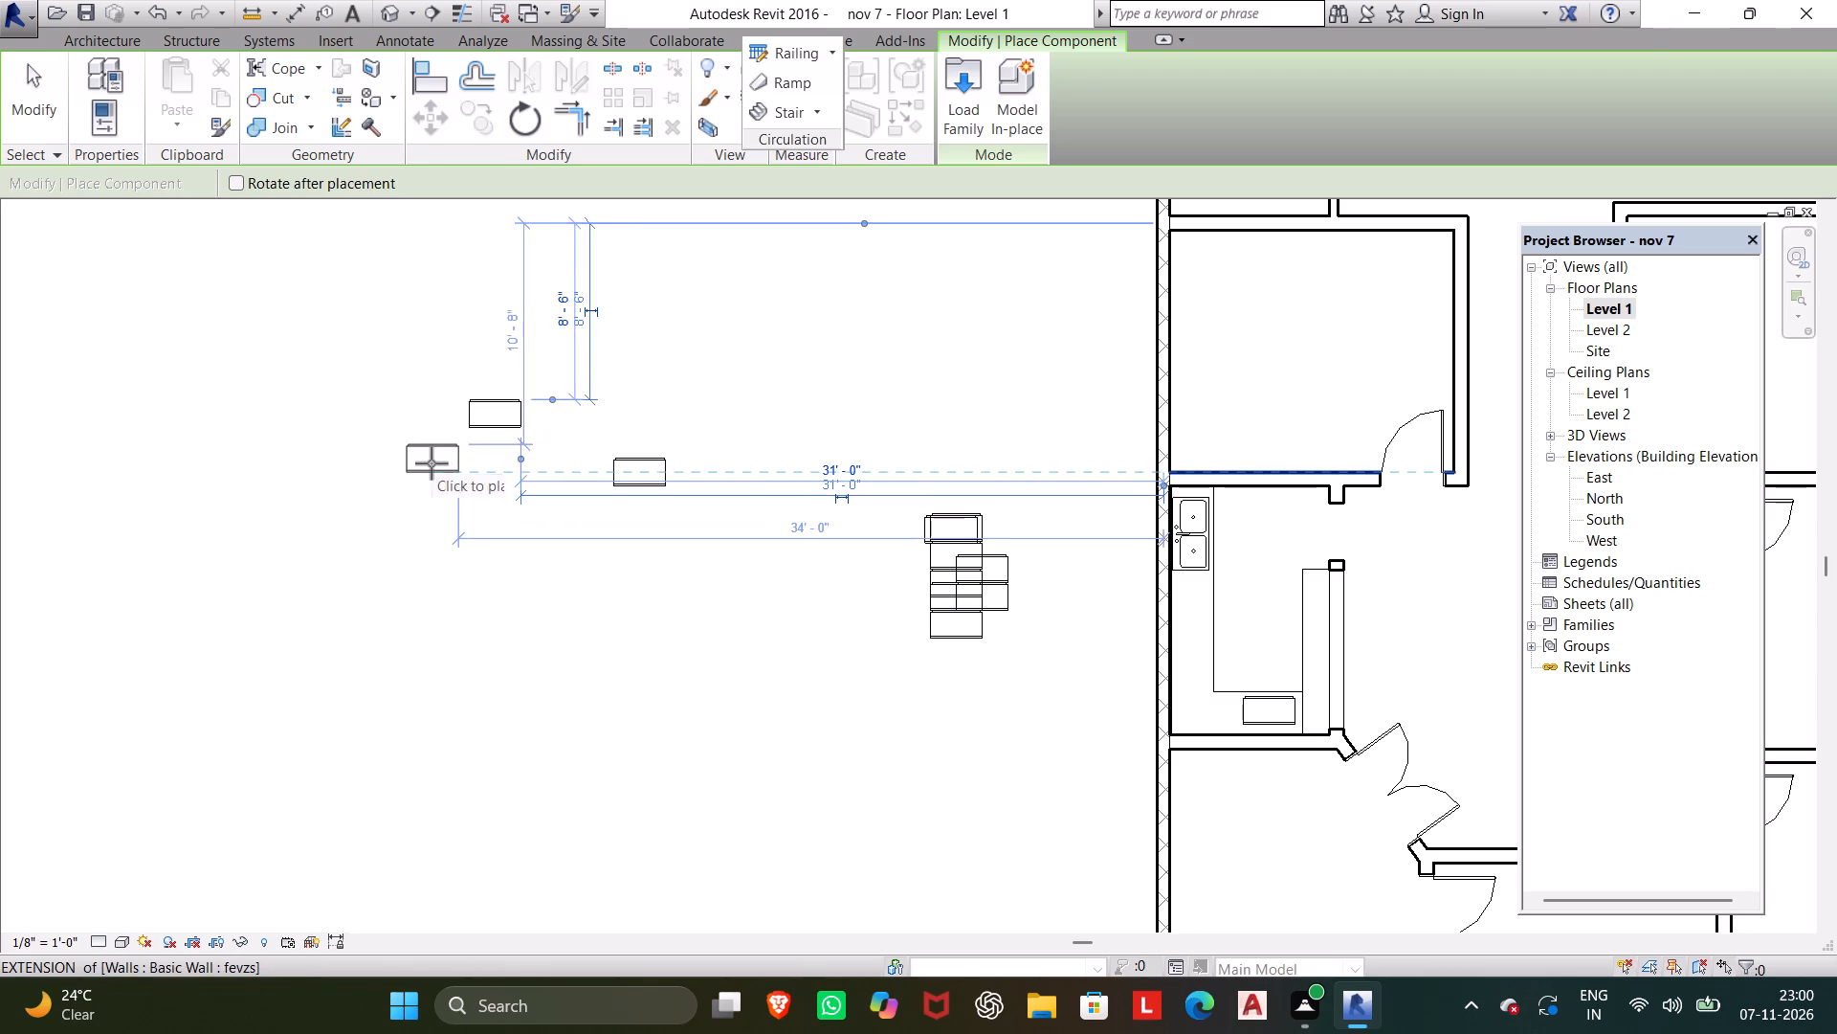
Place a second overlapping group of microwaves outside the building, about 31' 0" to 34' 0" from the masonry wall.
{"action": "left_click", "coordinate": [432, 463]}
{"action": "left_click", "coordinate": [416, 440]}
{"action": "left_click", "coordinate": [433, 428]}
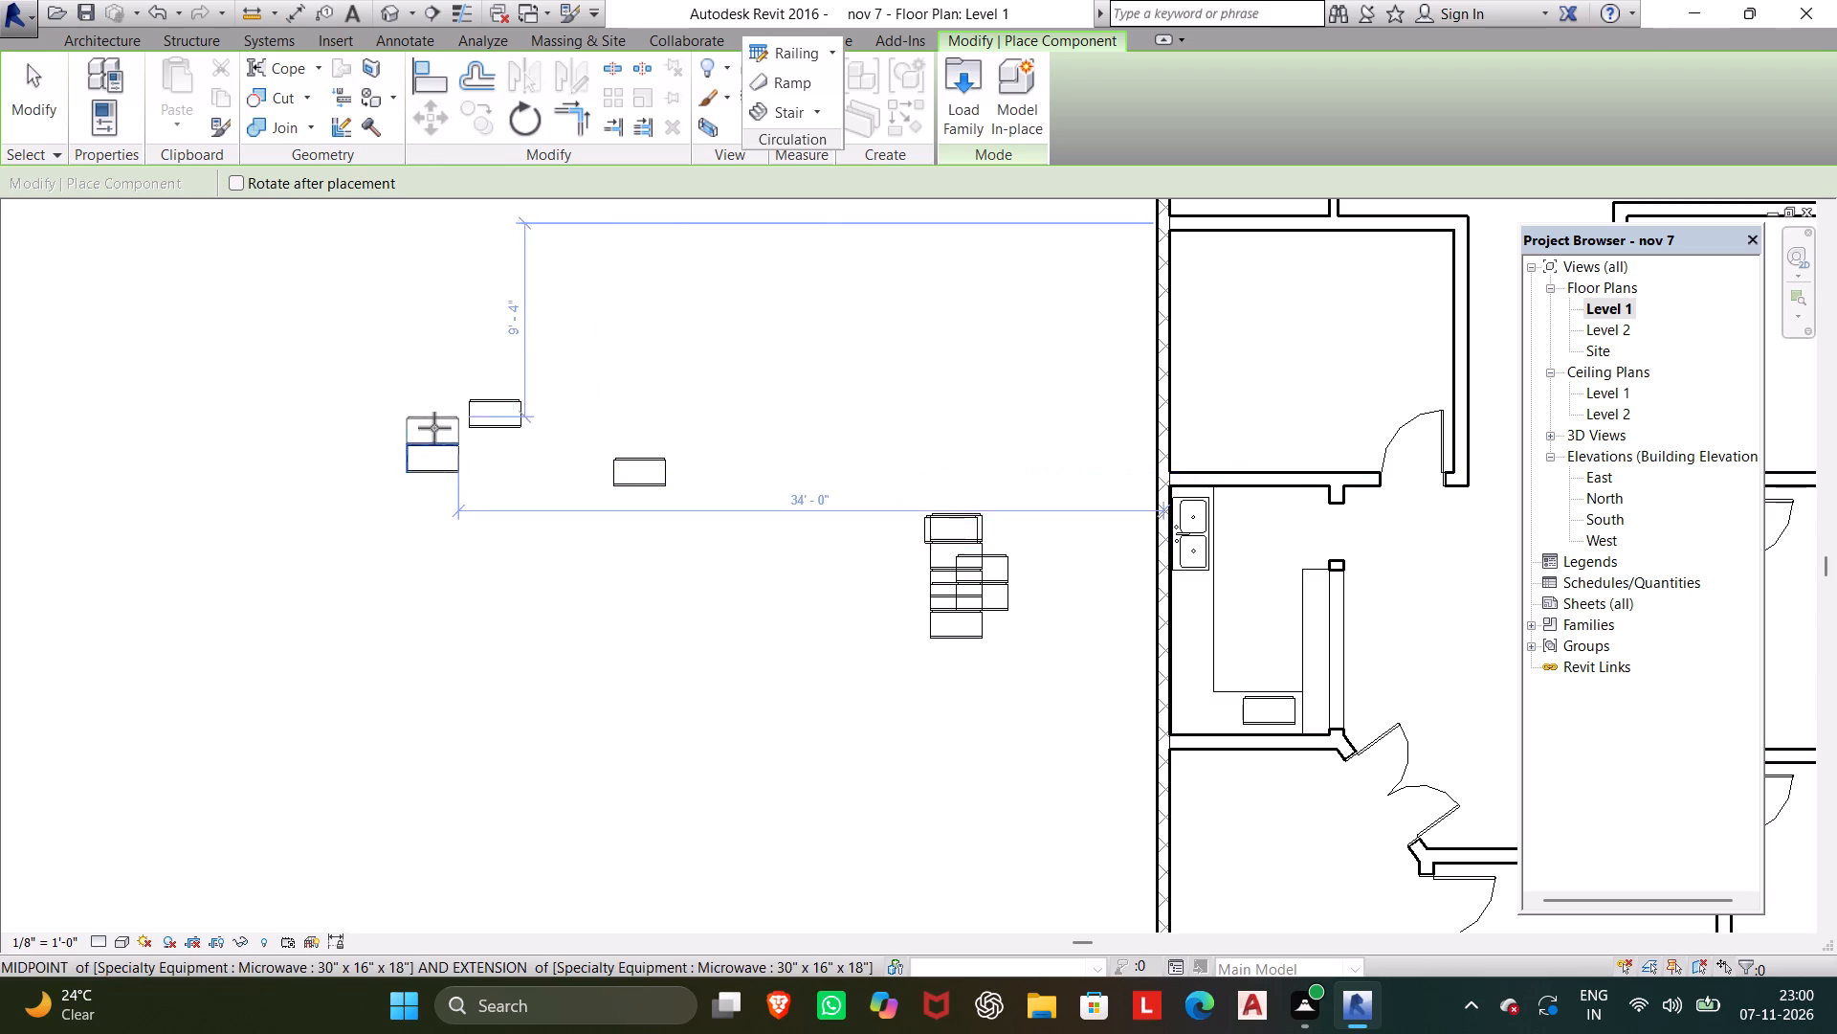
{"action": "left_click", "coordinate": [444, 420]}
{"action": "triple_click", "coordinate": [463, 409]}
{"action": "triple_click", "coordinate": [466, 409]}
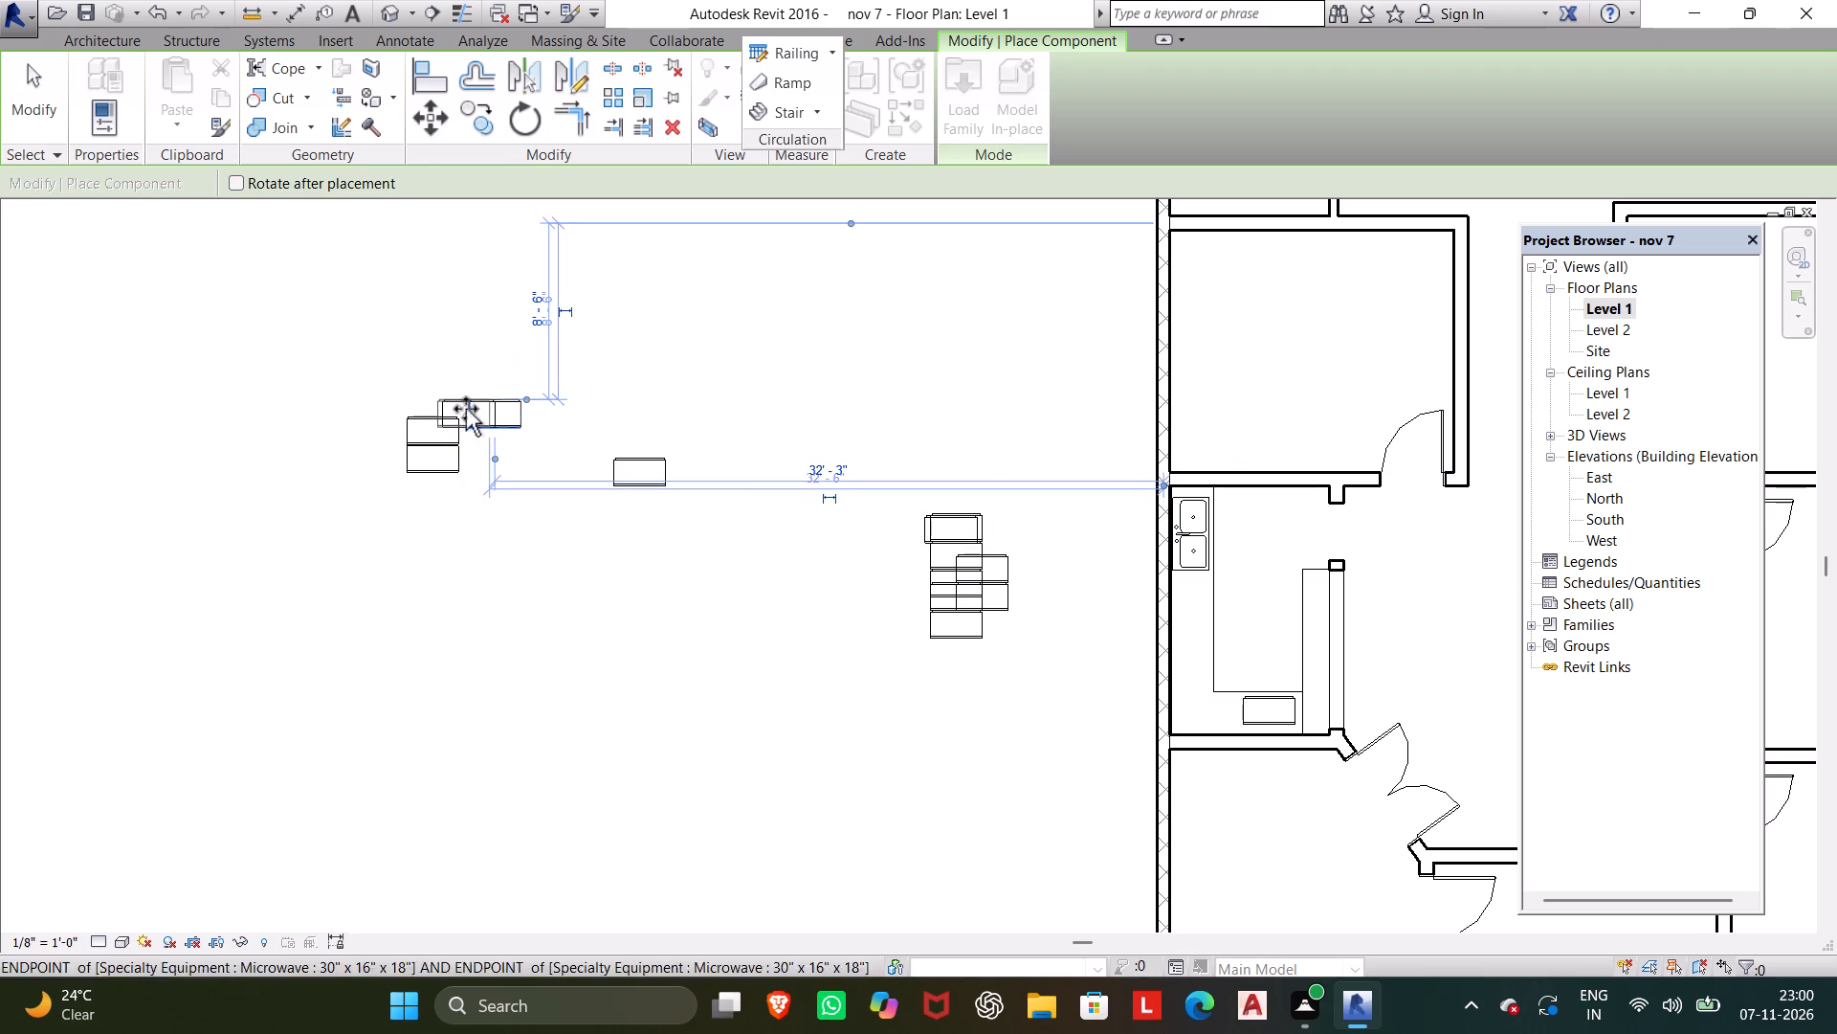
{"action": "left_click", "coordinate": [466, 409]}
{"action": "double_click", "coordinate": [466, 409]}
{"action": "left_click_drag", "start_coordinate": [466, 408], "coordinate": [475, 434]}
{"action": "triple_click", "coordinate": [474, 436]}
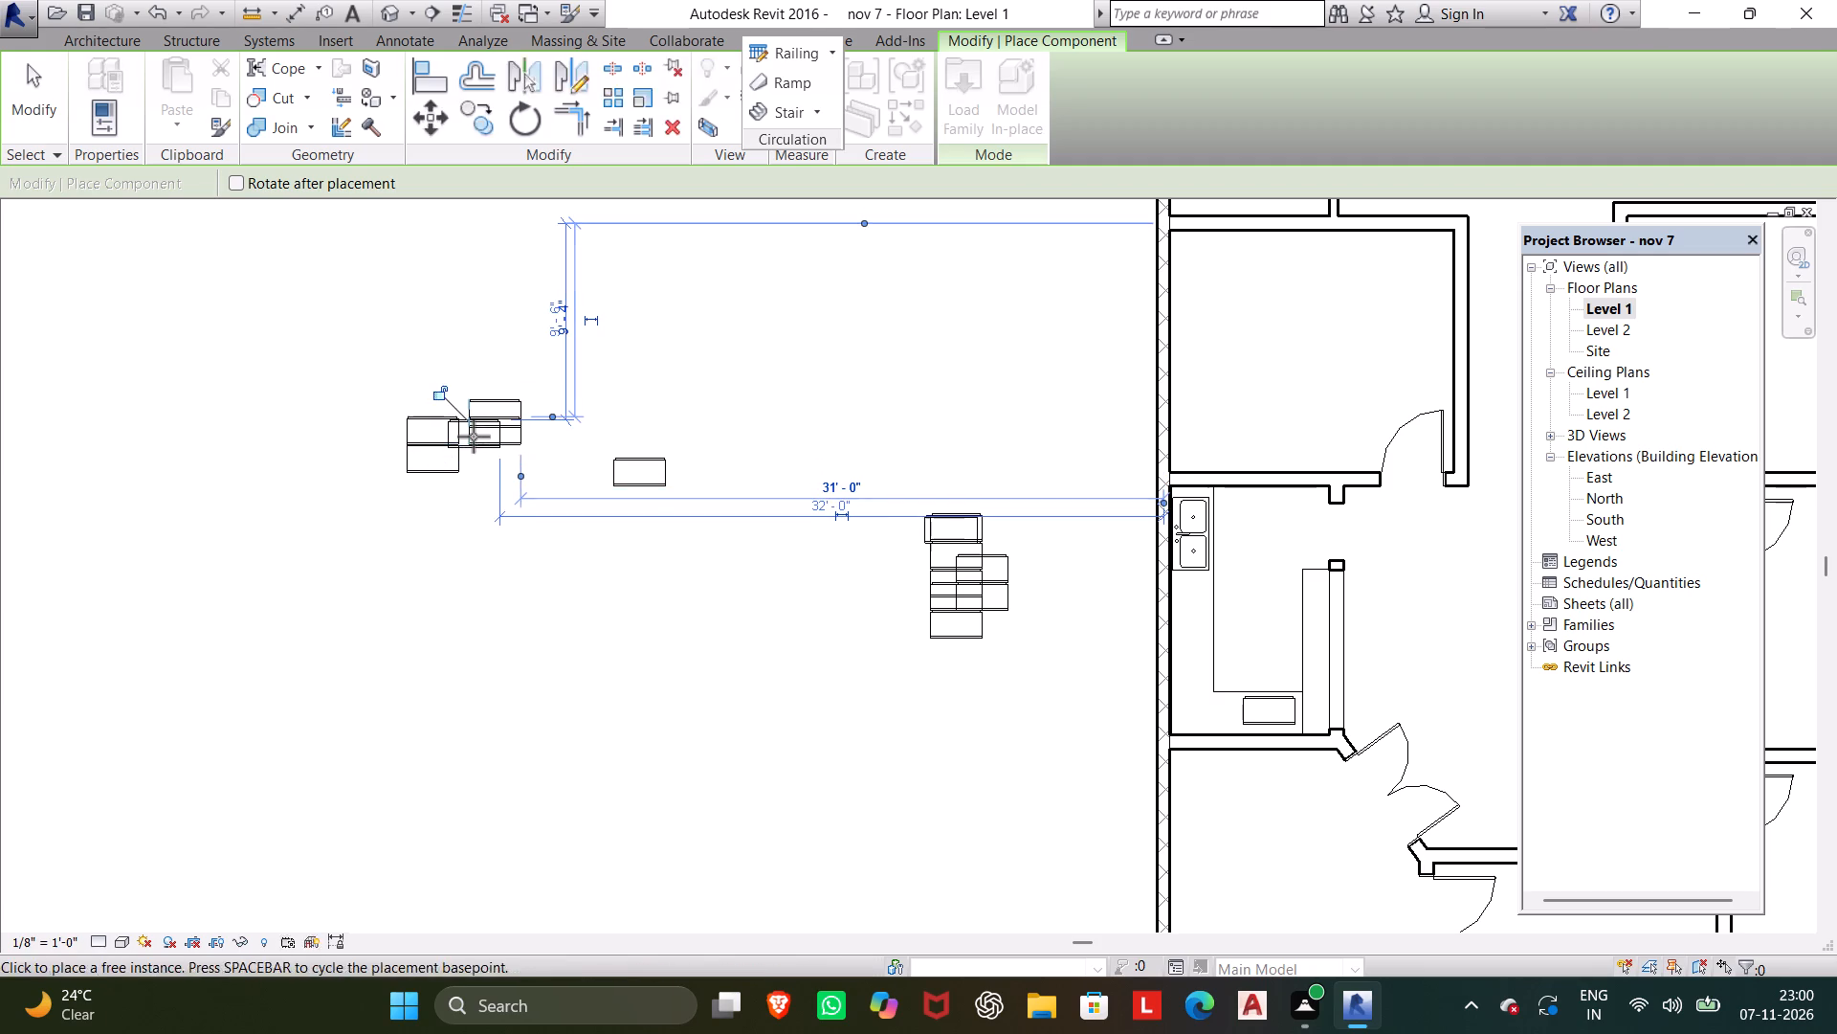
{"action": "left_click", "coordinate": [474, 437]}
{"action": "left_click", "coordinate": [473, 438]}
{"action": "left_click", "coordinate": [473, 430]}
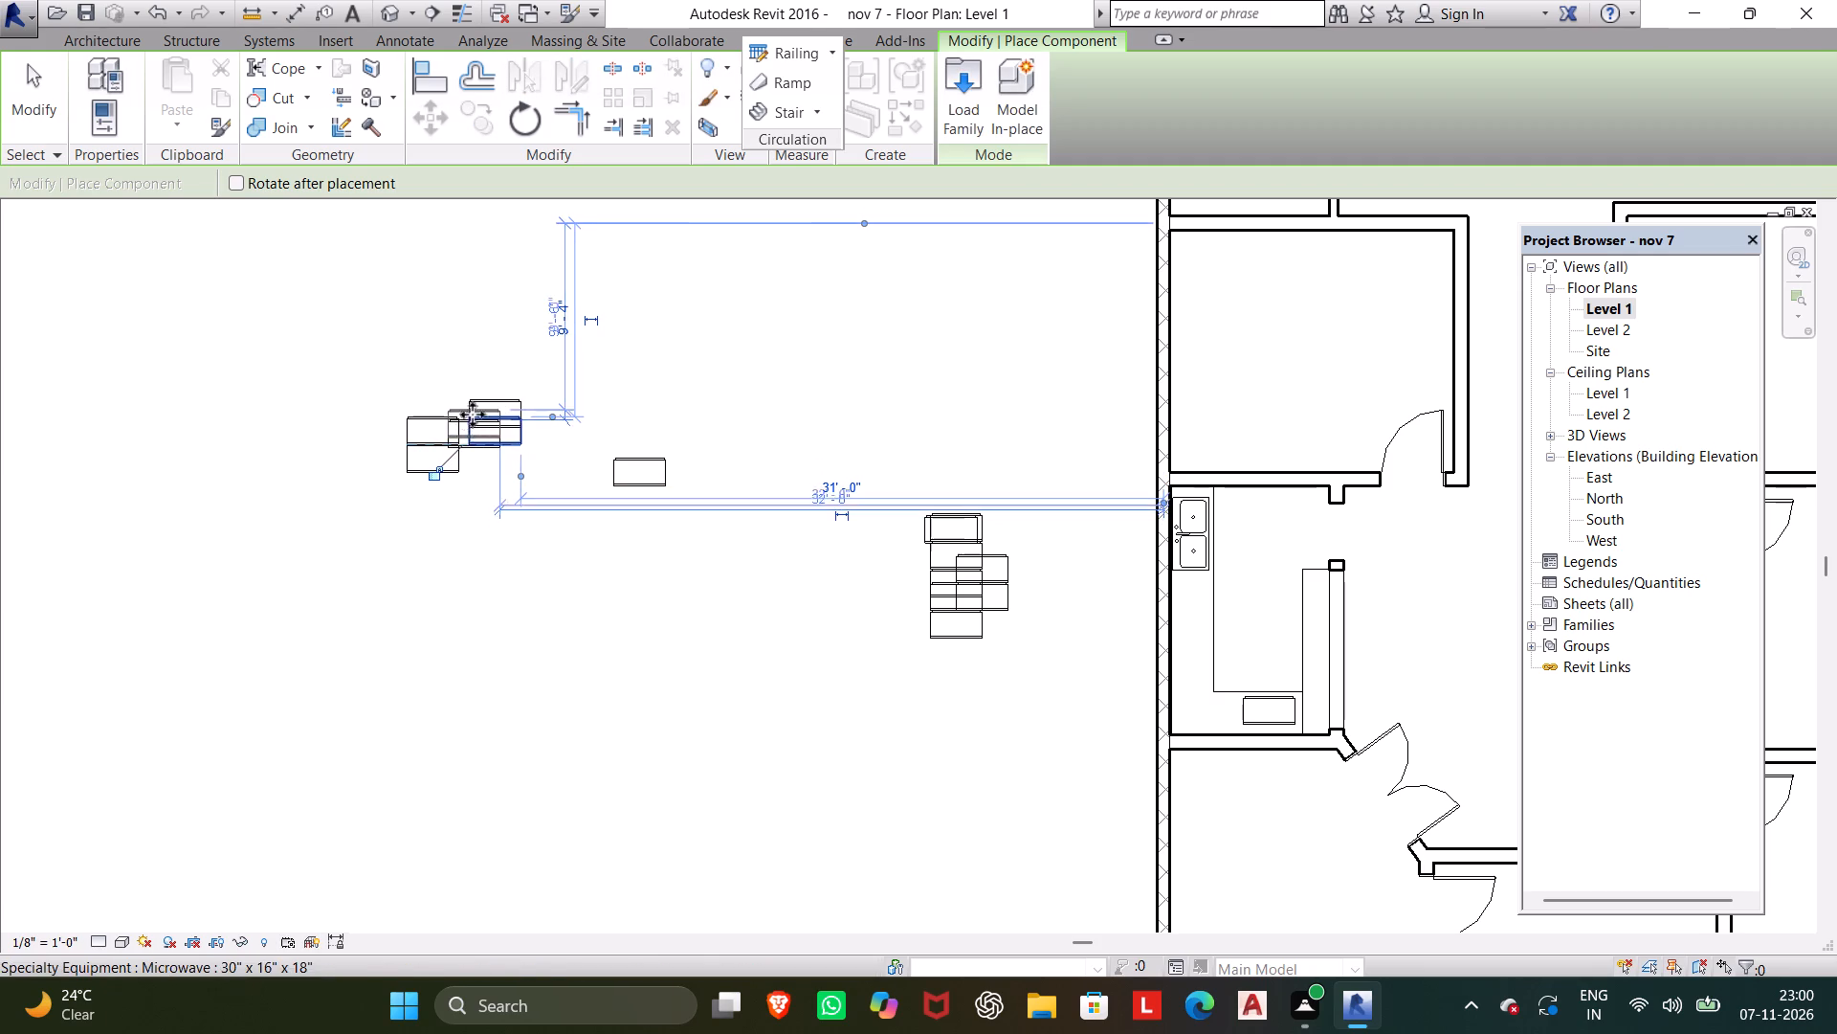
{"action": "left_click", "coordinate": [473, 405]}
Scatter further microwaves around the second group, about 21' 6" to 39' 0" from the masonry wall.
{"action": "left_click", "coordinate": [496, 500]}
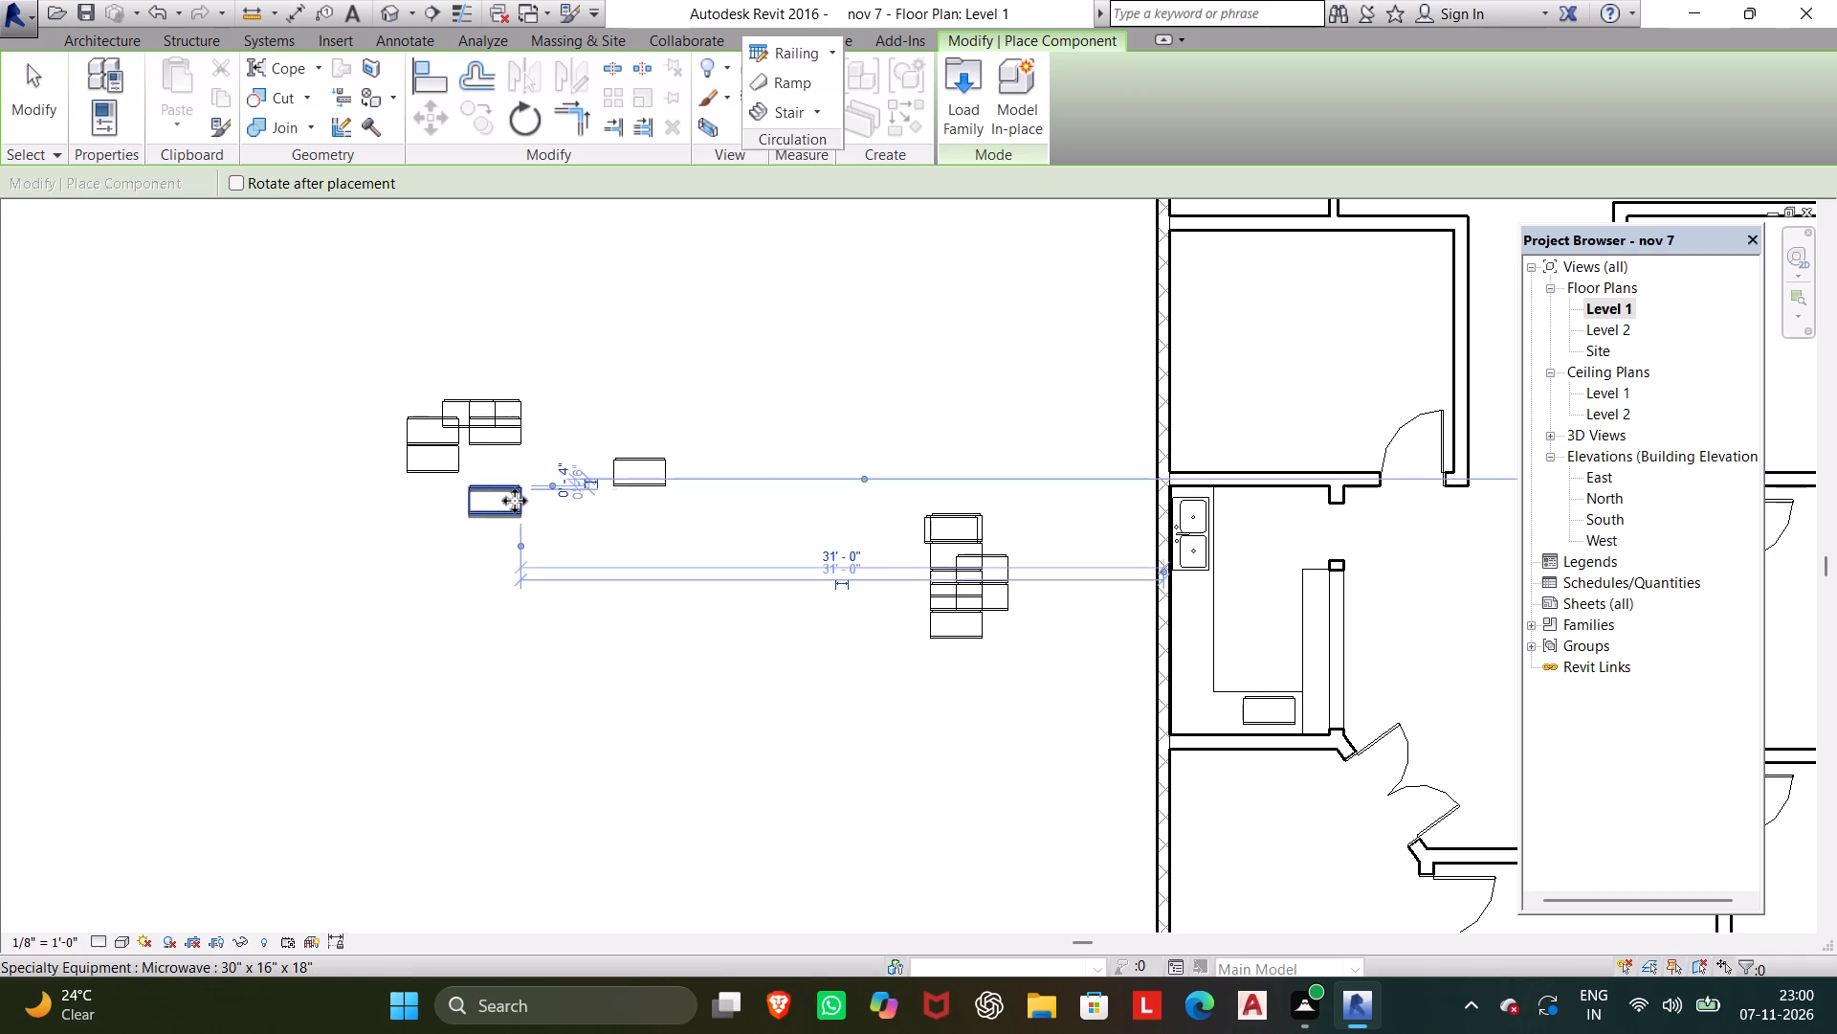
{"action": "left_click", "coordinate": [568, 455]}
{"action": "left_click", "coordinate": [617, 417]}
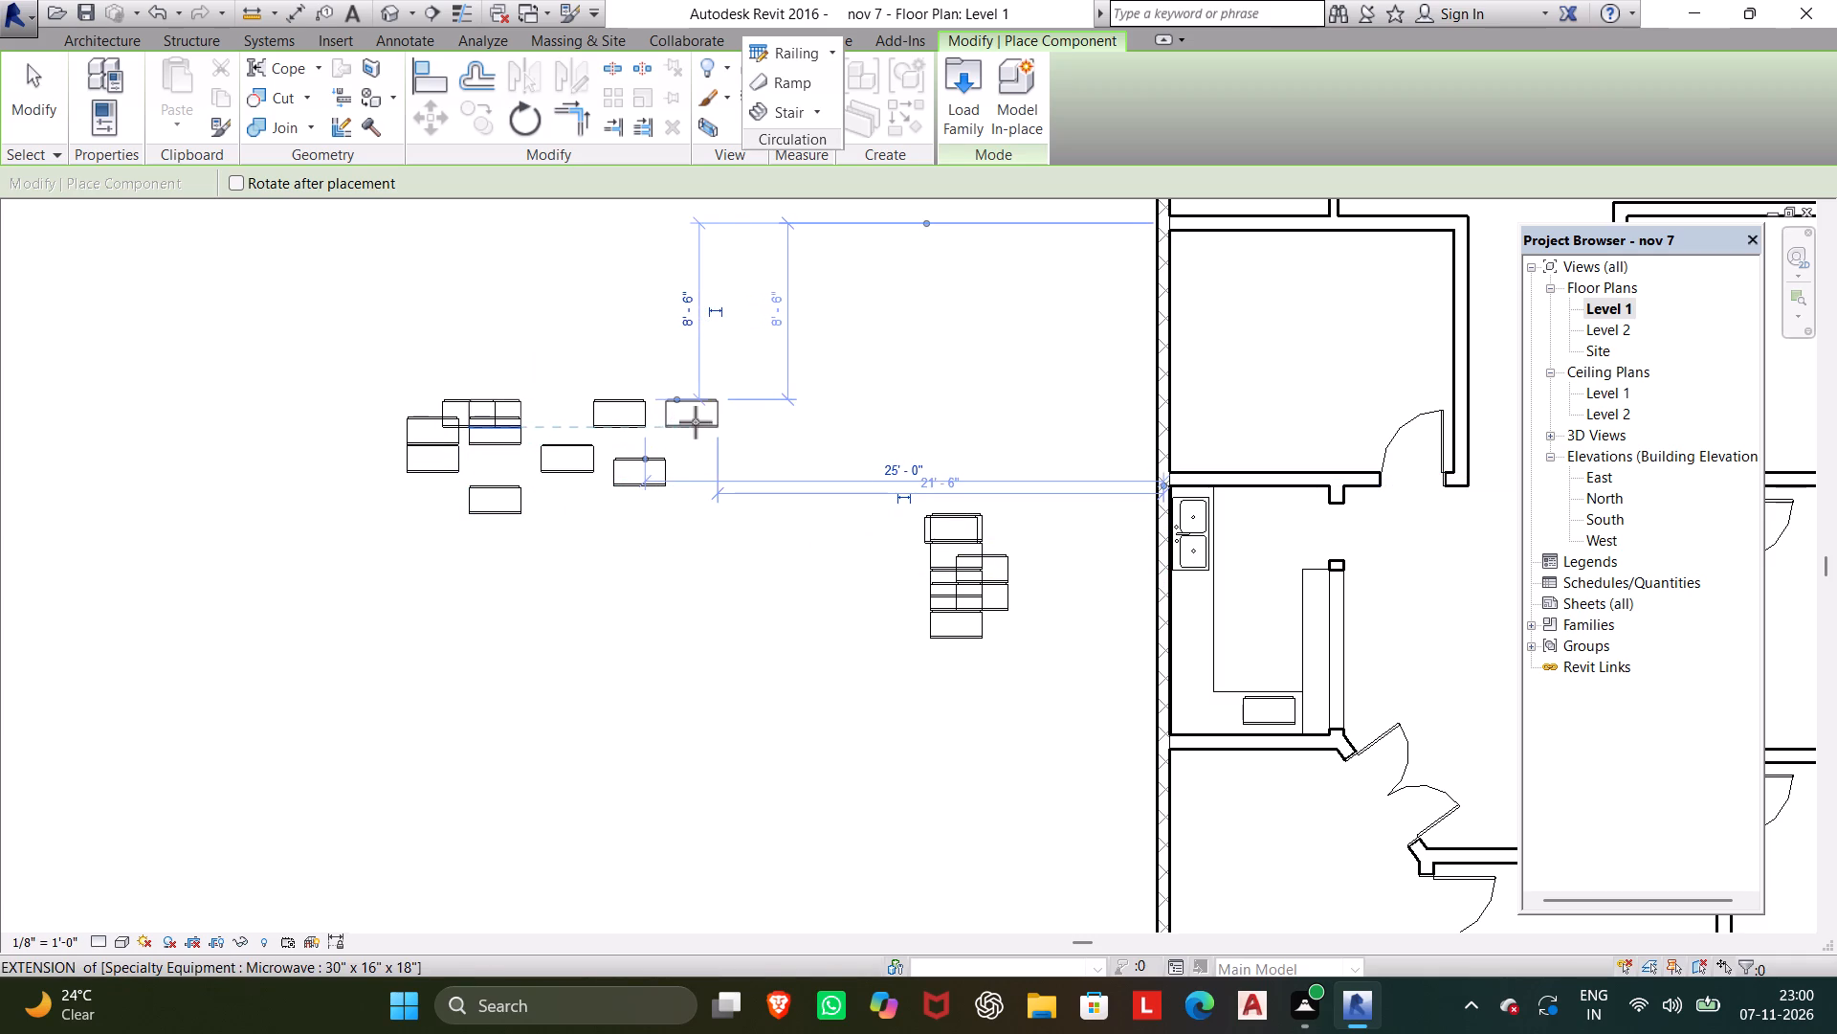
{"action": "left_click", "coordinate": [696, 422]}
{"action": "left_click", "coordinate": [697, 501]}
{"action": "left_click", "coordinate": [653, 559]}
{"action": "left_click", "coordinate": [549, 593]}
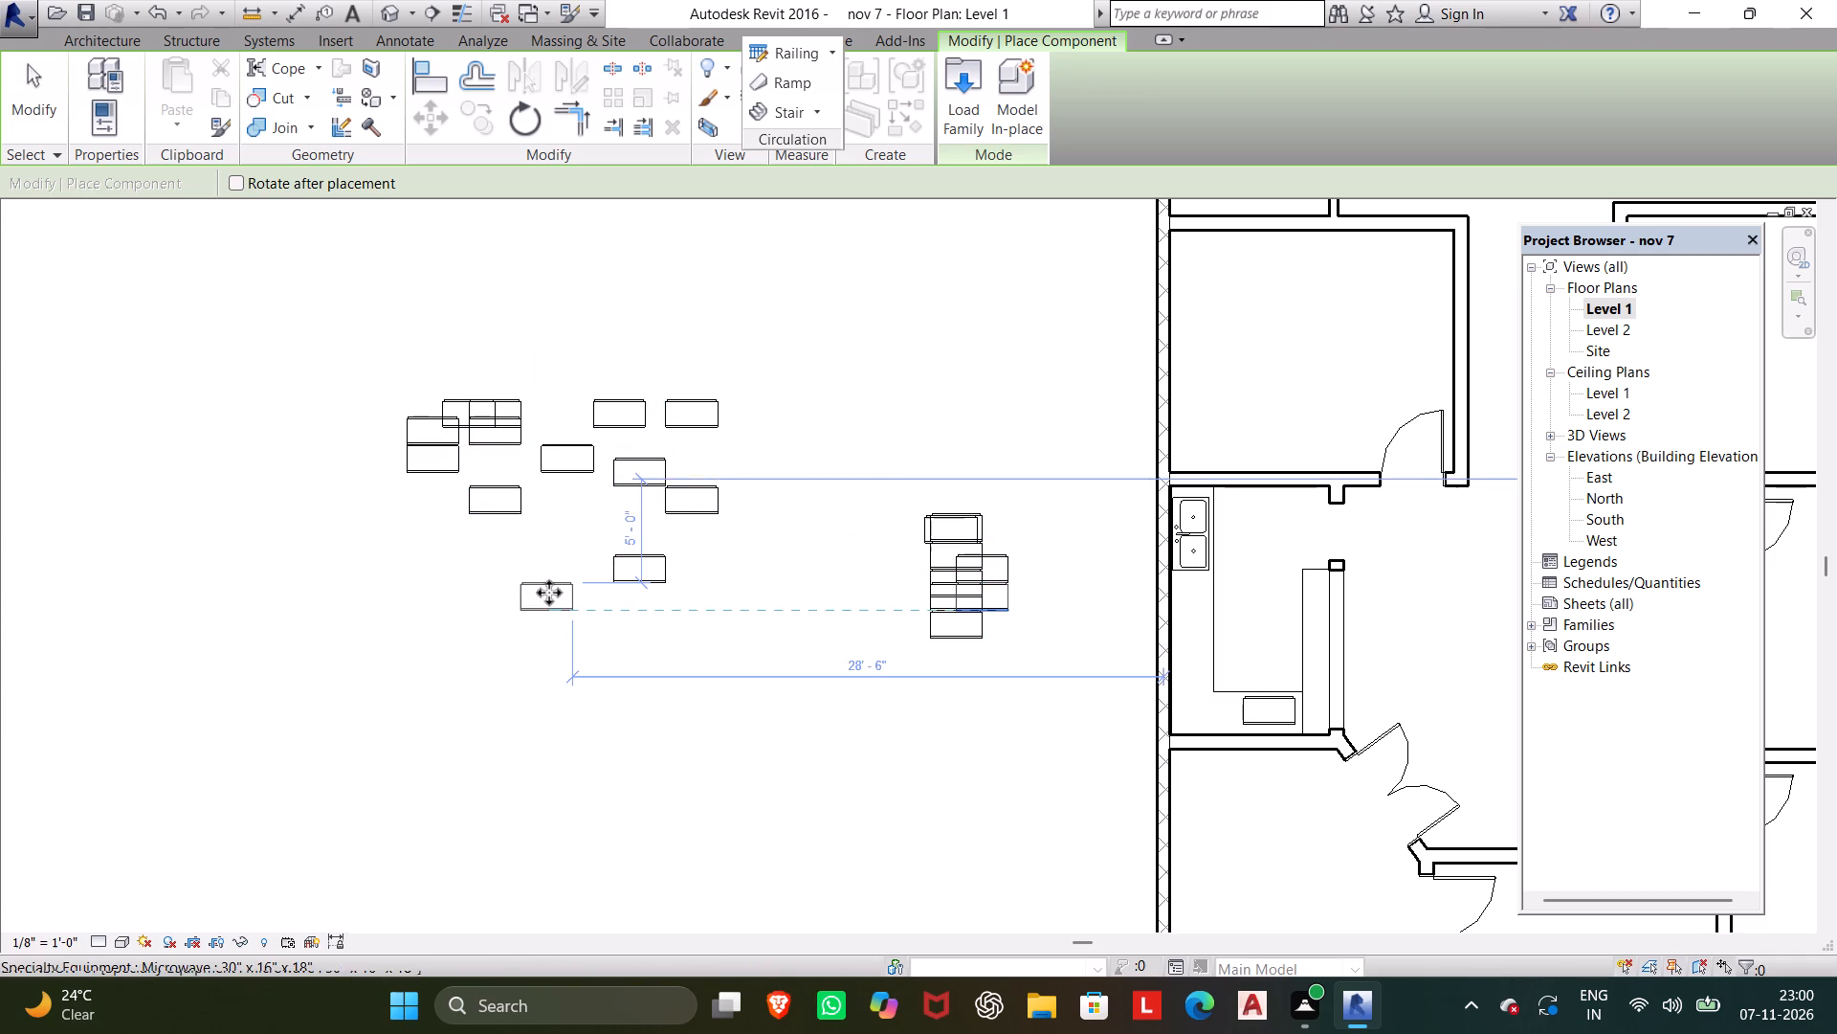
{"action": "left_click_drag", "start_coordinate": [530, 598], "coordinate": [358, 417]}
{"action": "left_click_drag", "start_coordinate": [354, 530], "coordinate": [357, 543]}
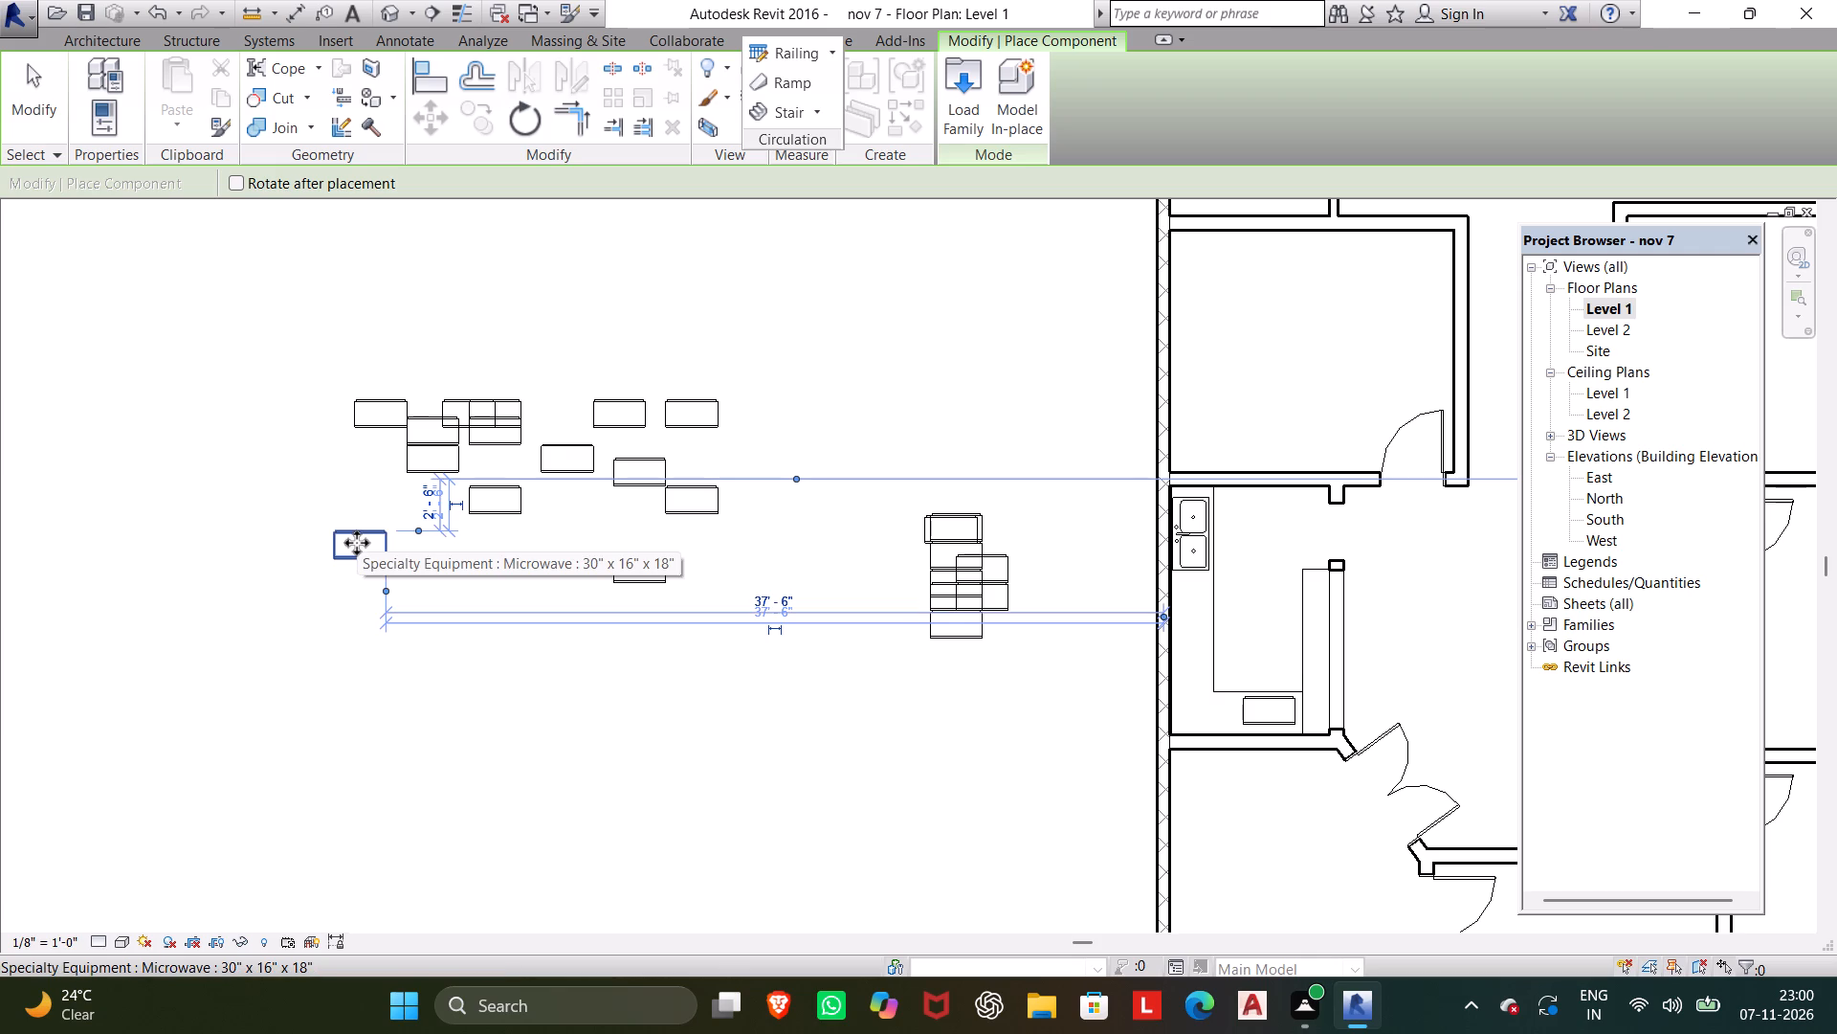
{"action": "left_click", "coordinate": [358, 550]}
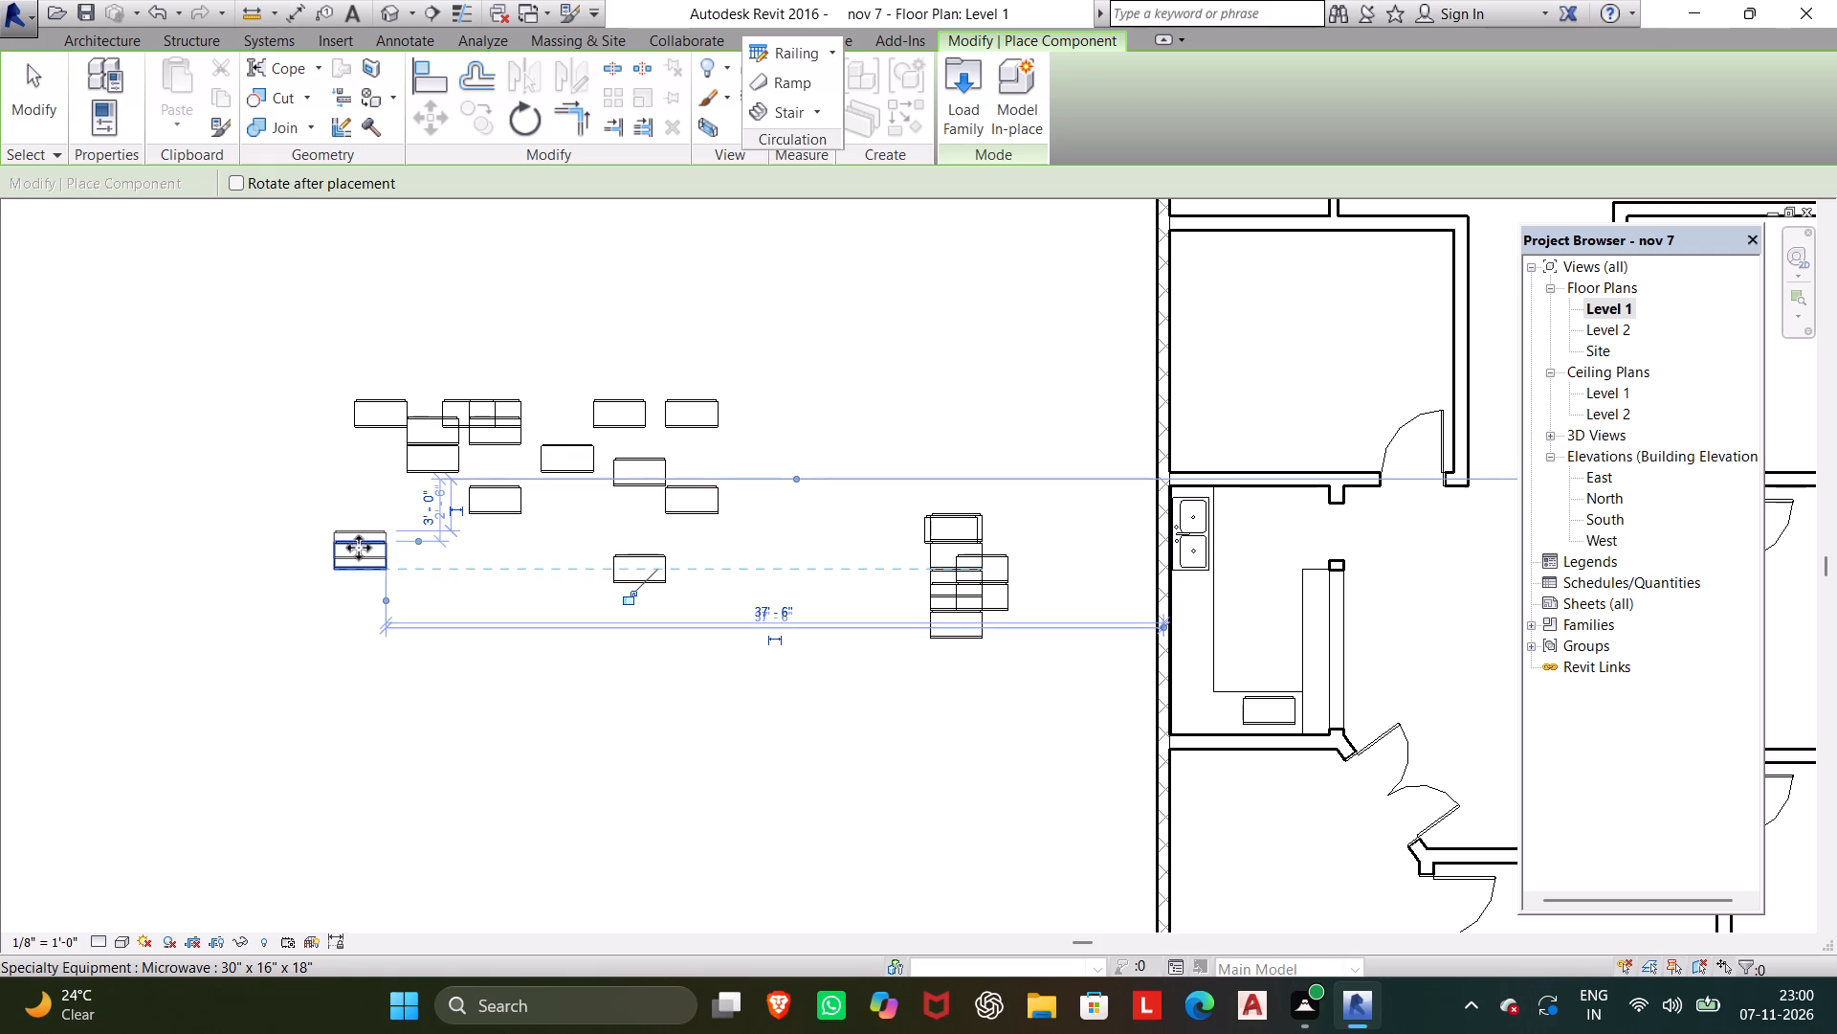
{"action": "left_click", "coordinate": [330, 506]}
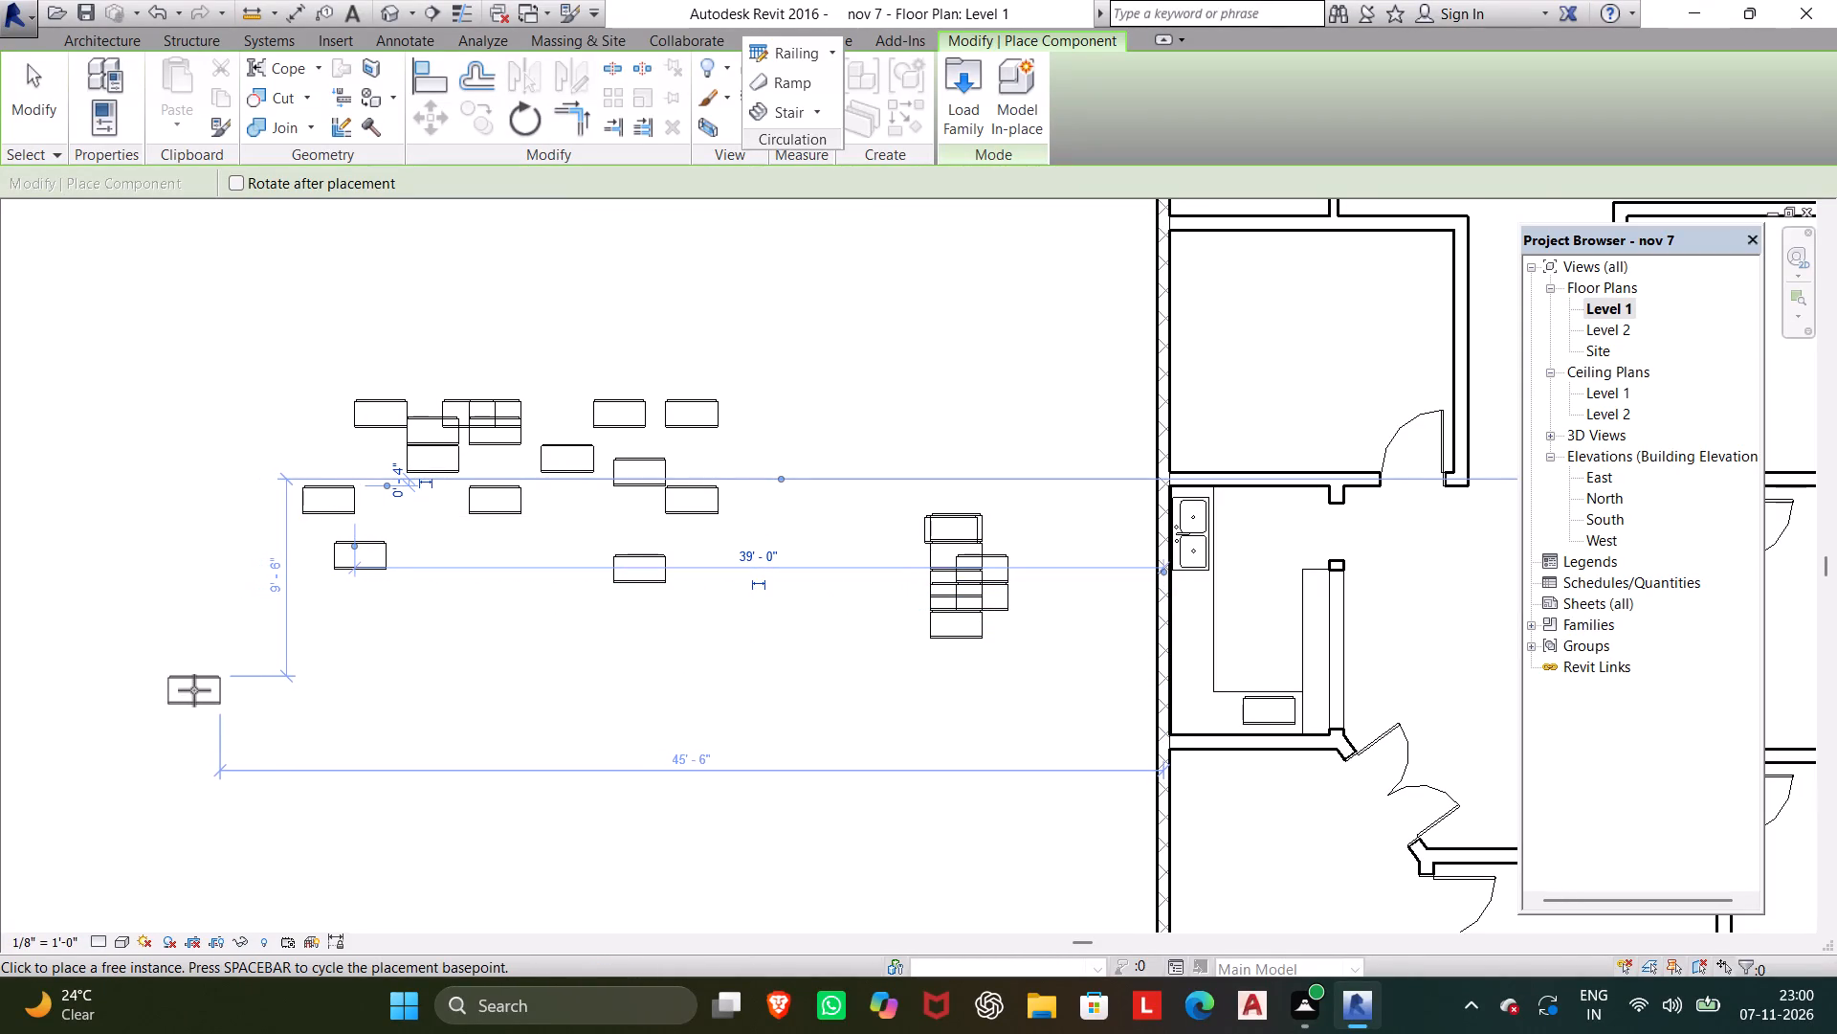
End component placement and delete all the stray microwaves outside the masonry wall, keeping the one on the countertop.
{"action": "key", "text": "Escape"}
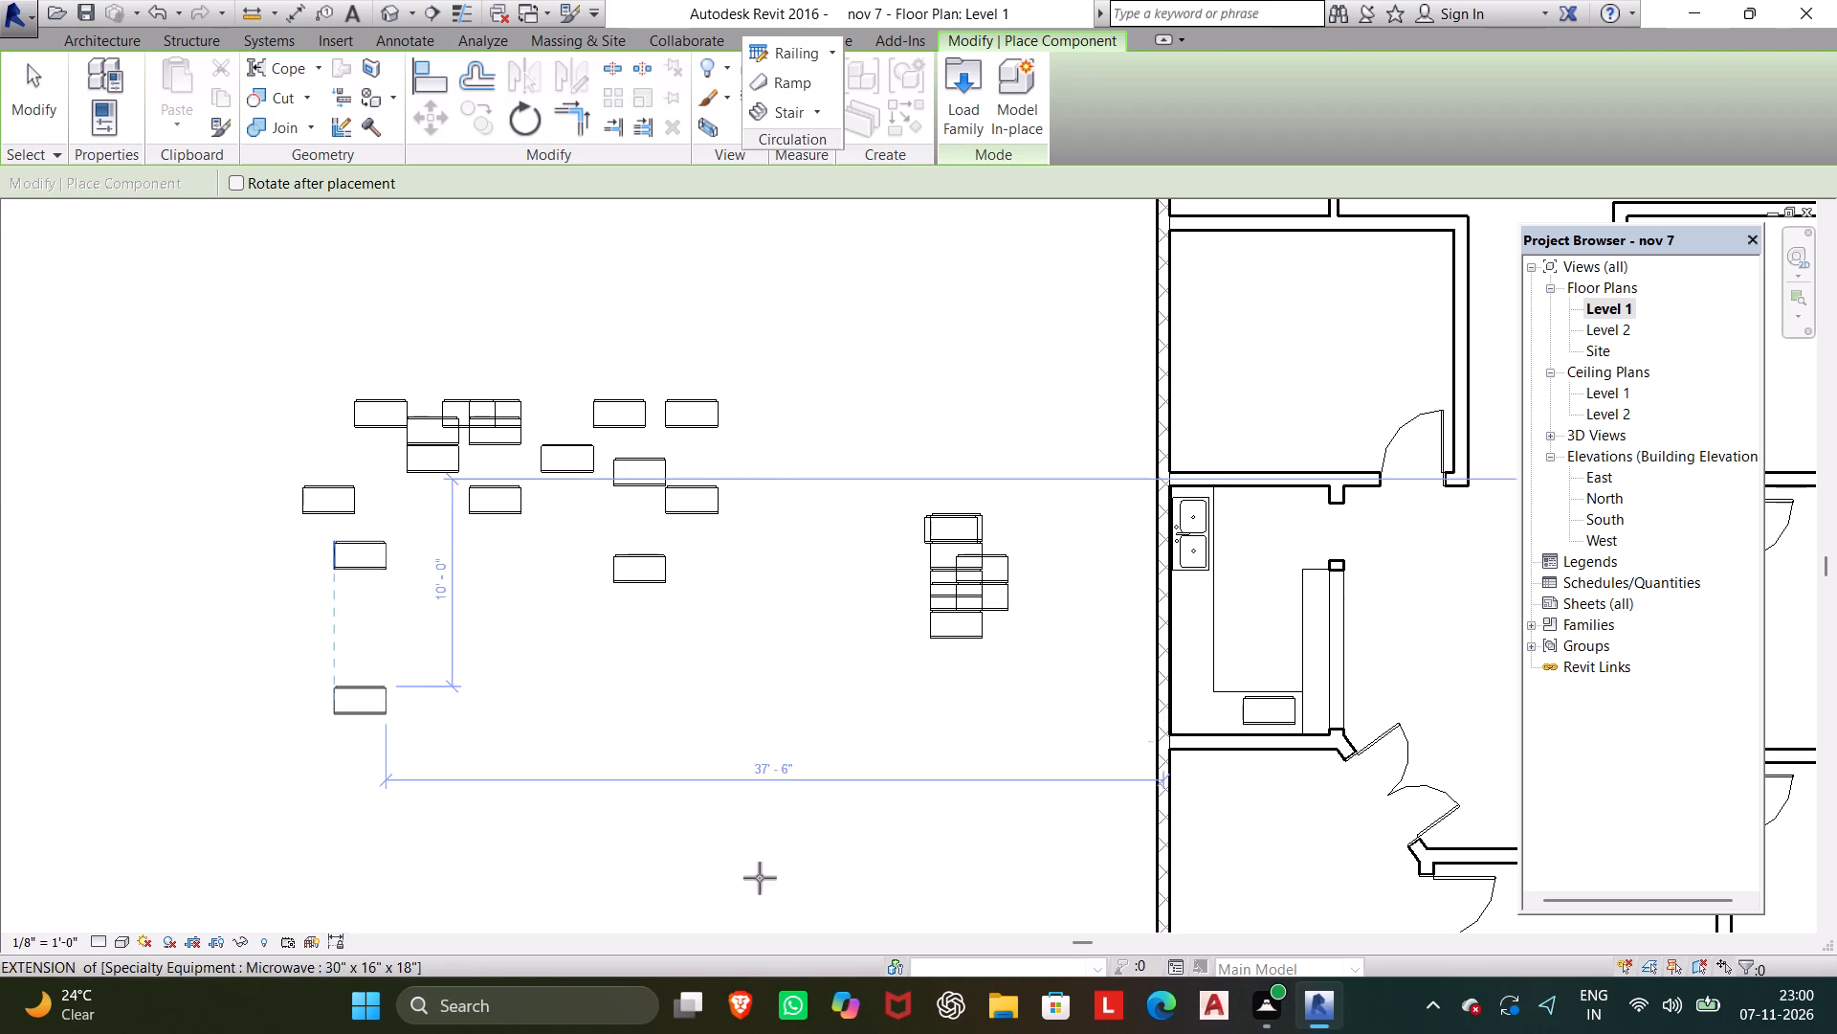
{"action": "key", "text": "Escape"}
{"action": "left_click_drag", "start_coordinate": [1072, 734], "coordinate": [958, 580]}
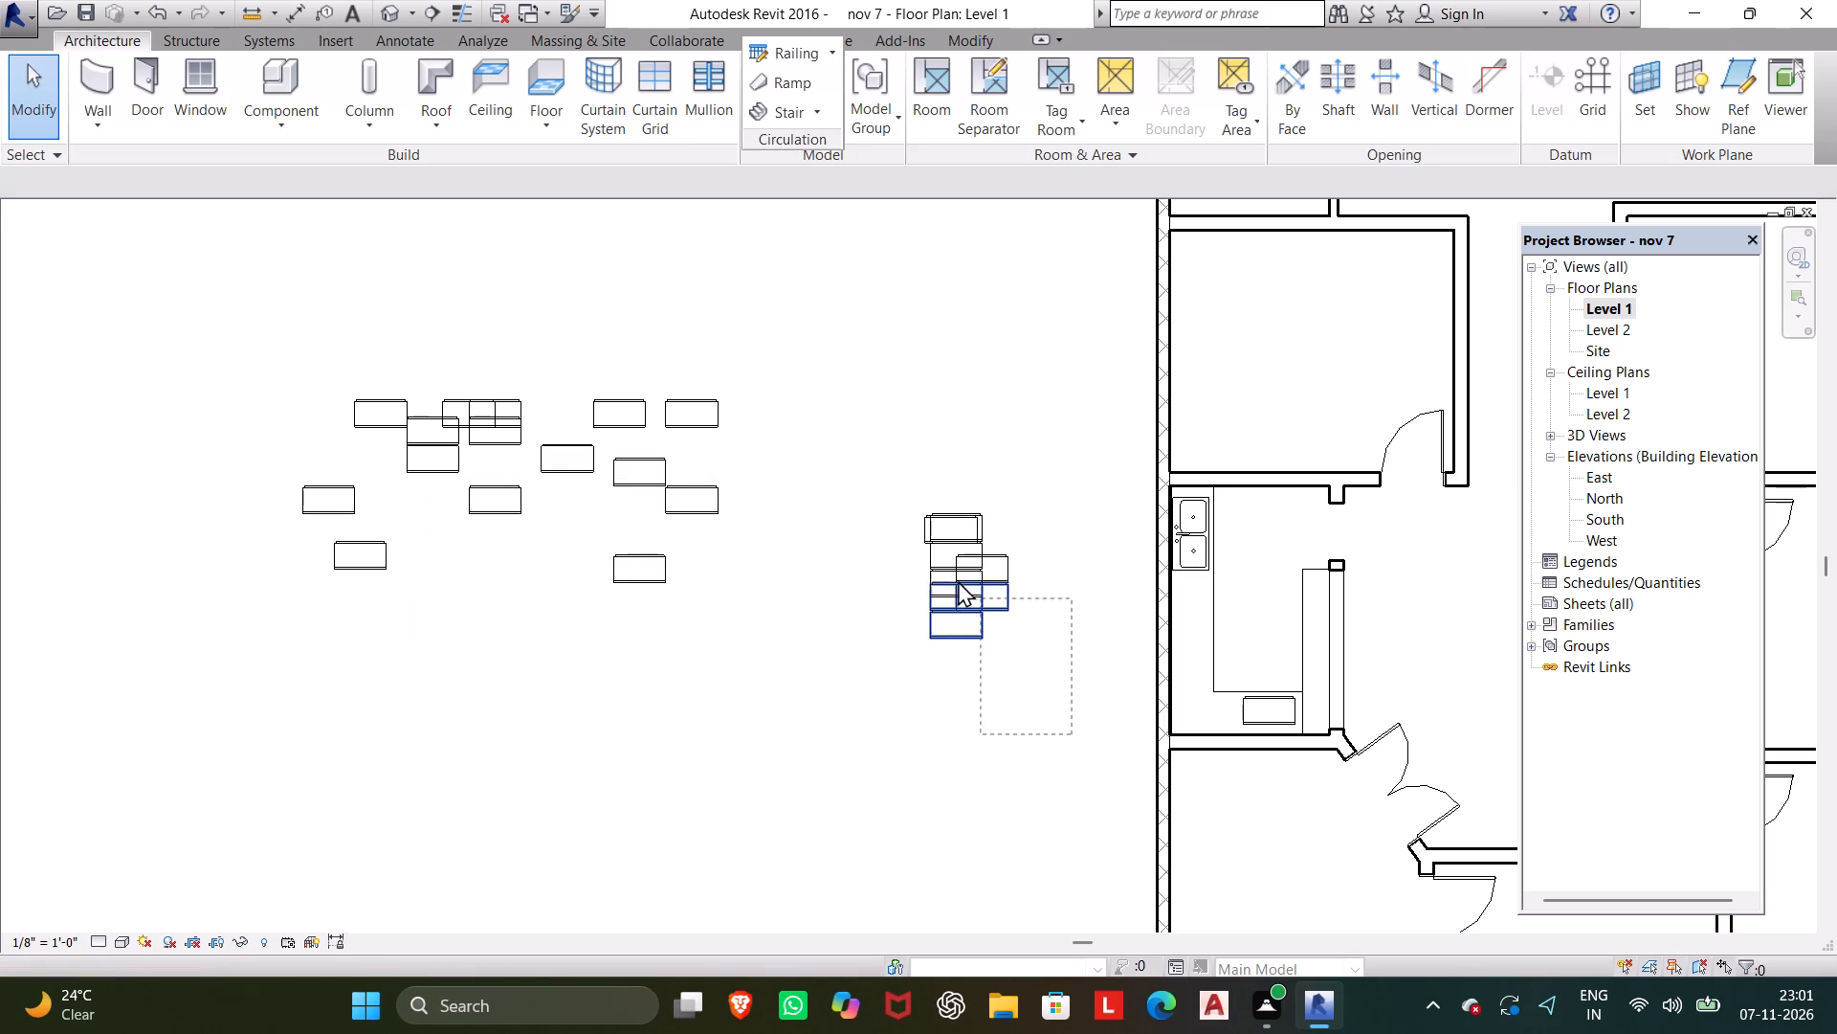
{"action": "left_click_drag", "start_coordinate": [958, 580], "coordinate": [294, 348]}
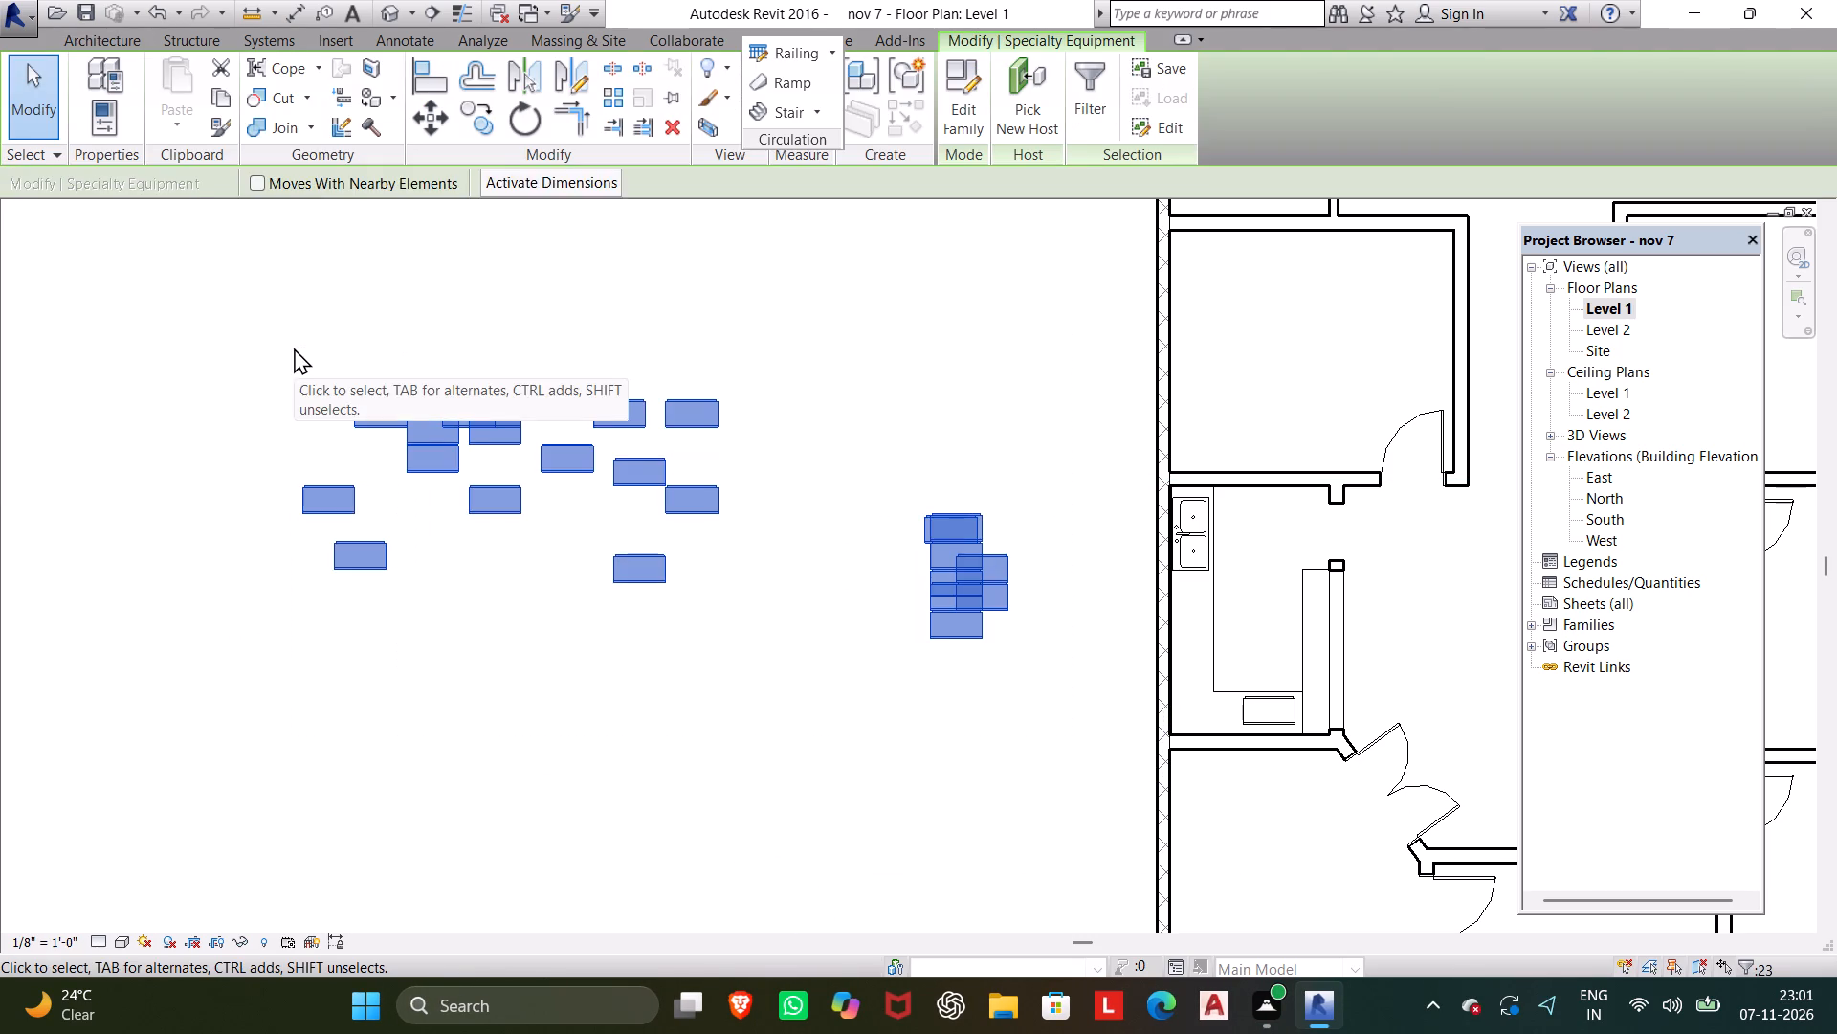
{"action": "key", "text": "Delete"}
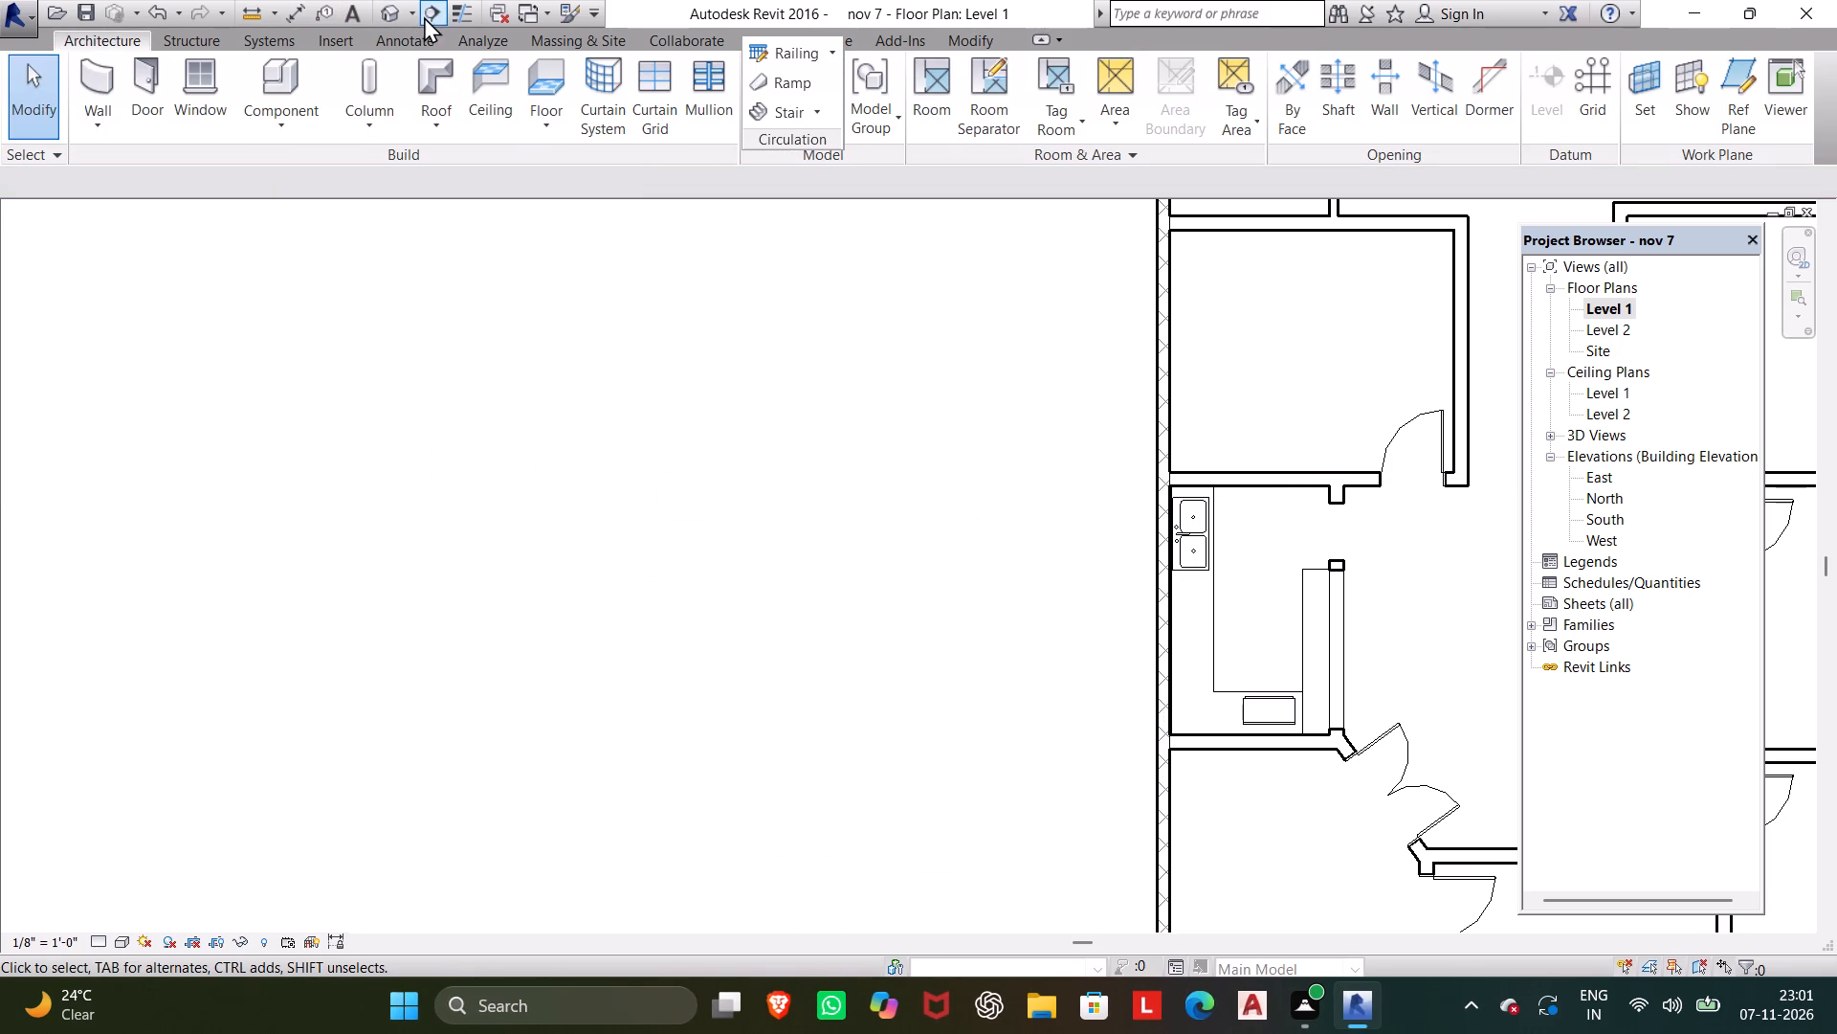
Switch to the 3D view, dismissing the covering card and saving the project at the reminder.
{"action": "left_click", "coordinate": [378, 0]}
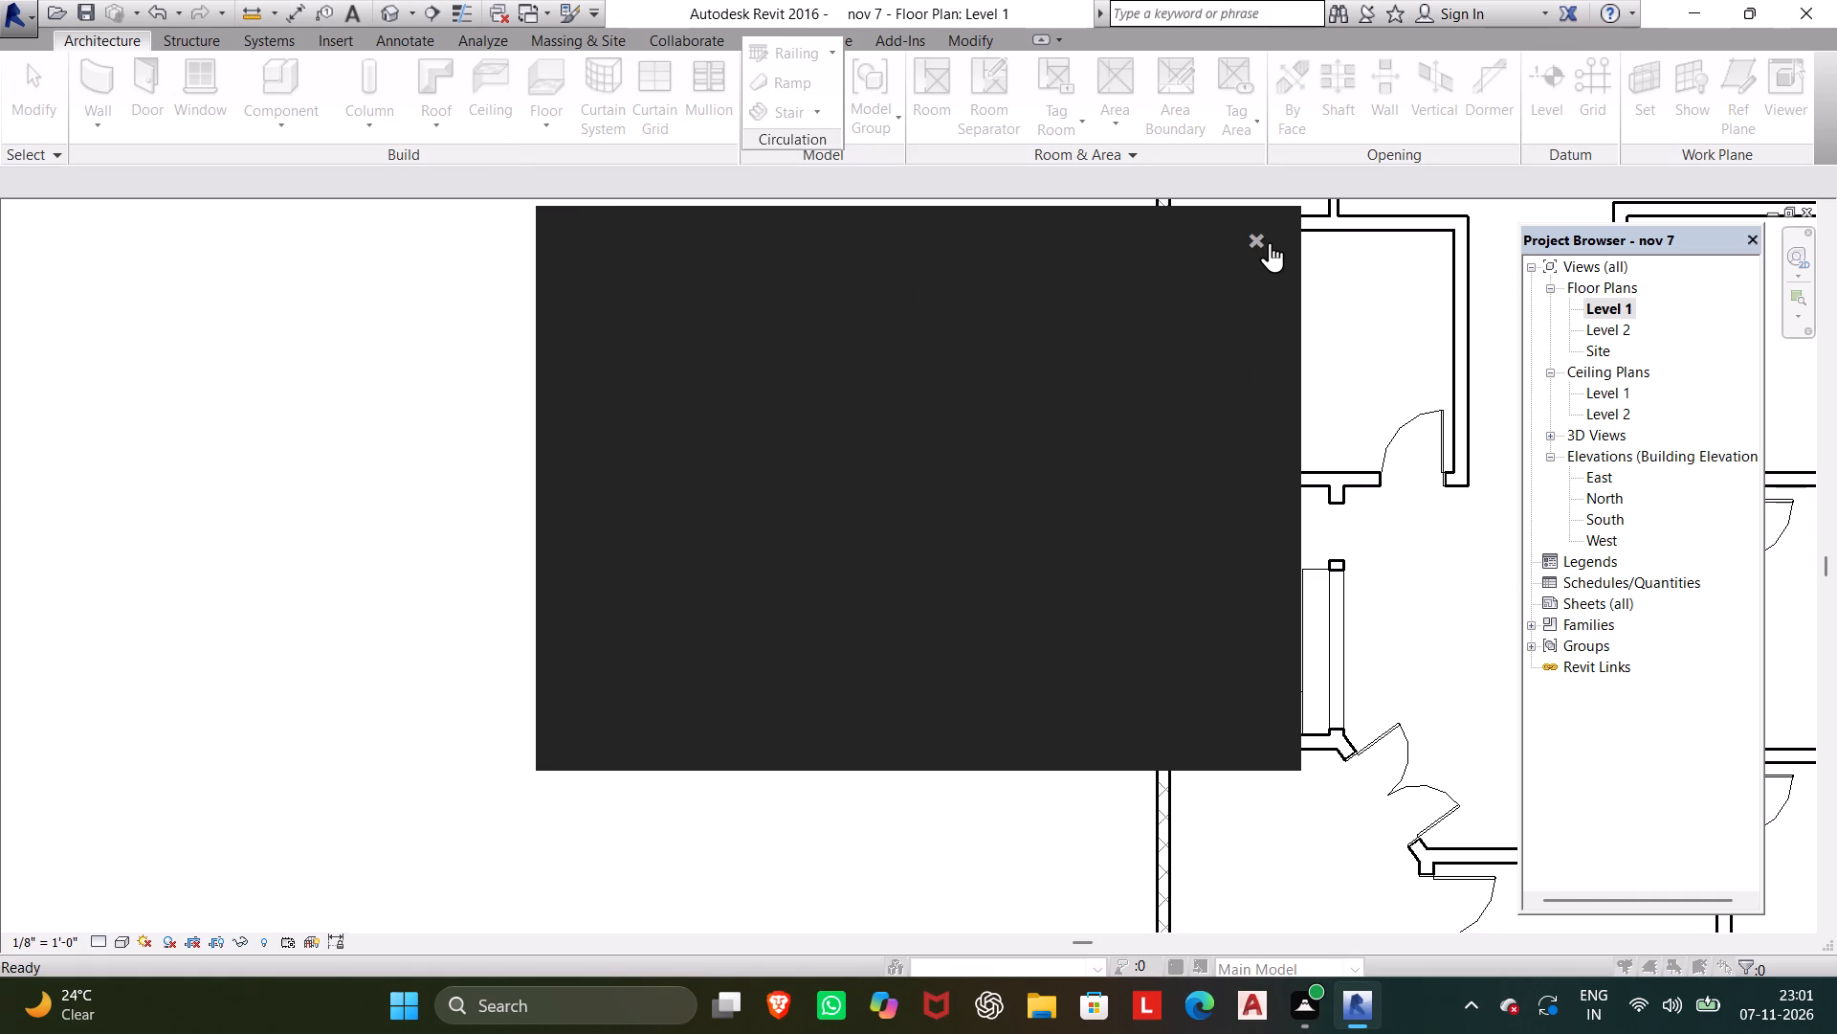
{"action": "left_click", "coordinate": [1261, 241]}
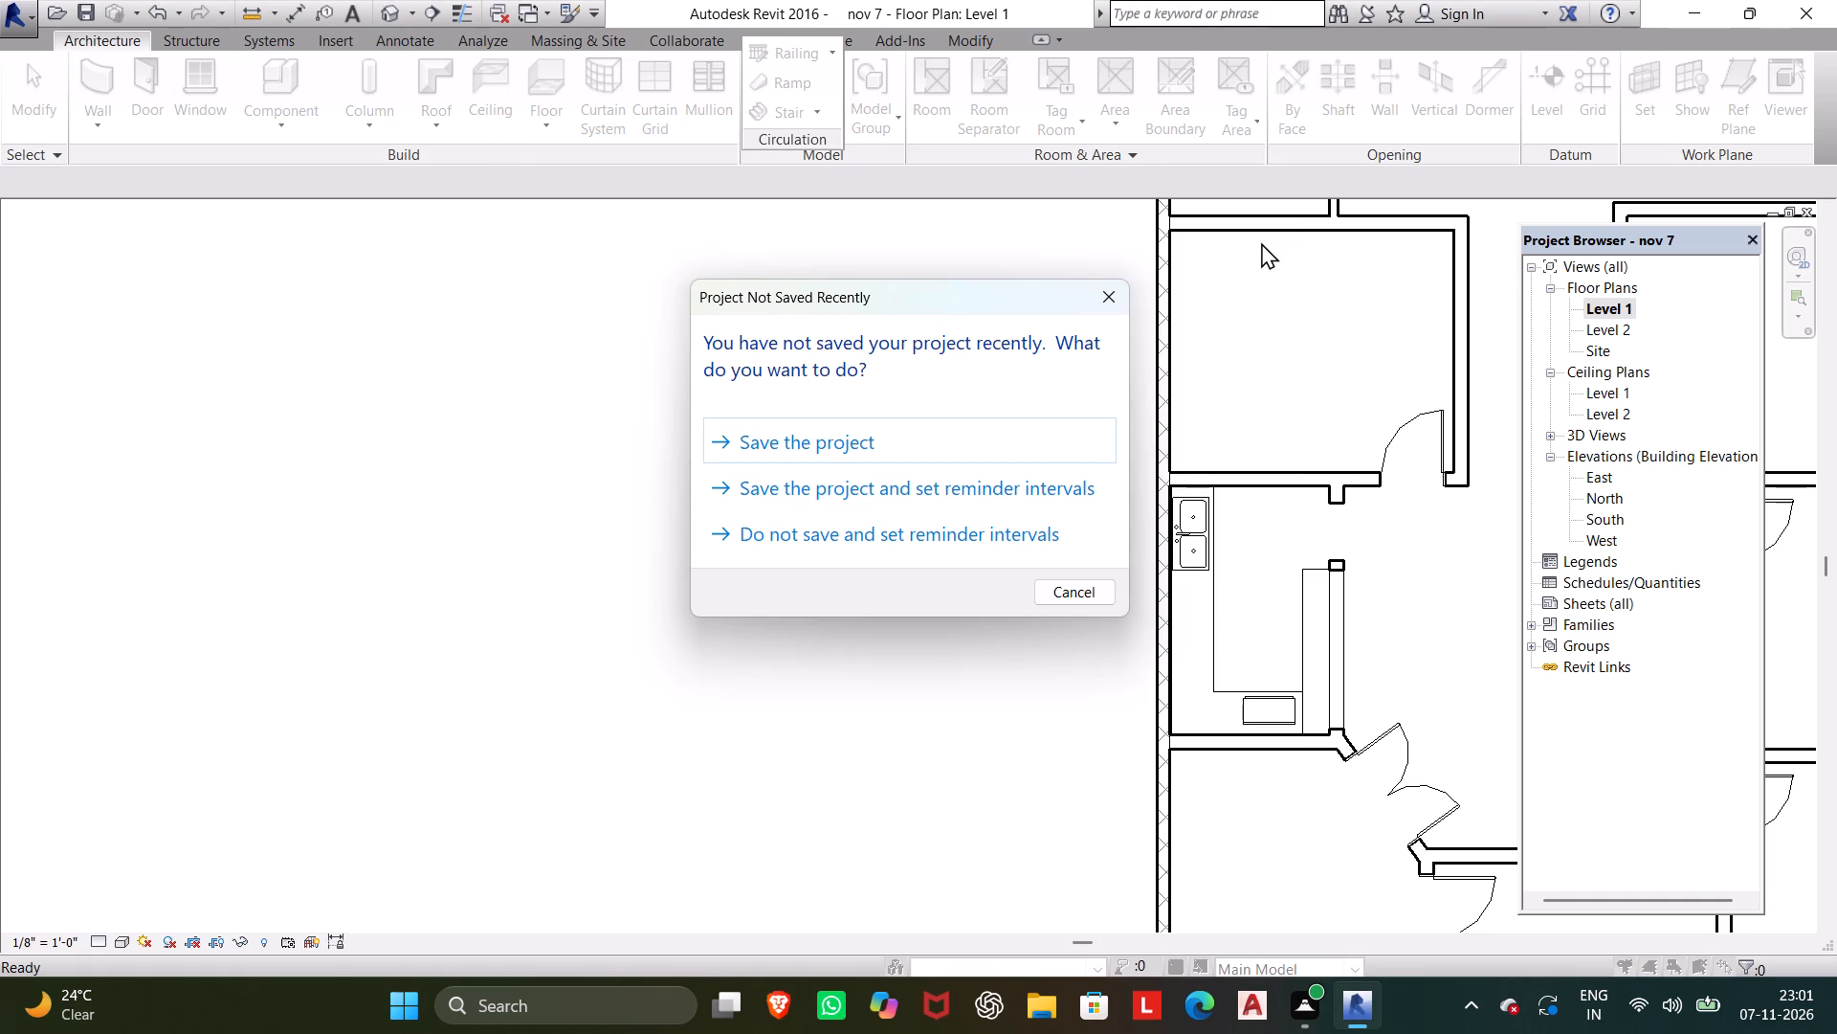
{"action": "left_click", "coordinate": [902, 438]}
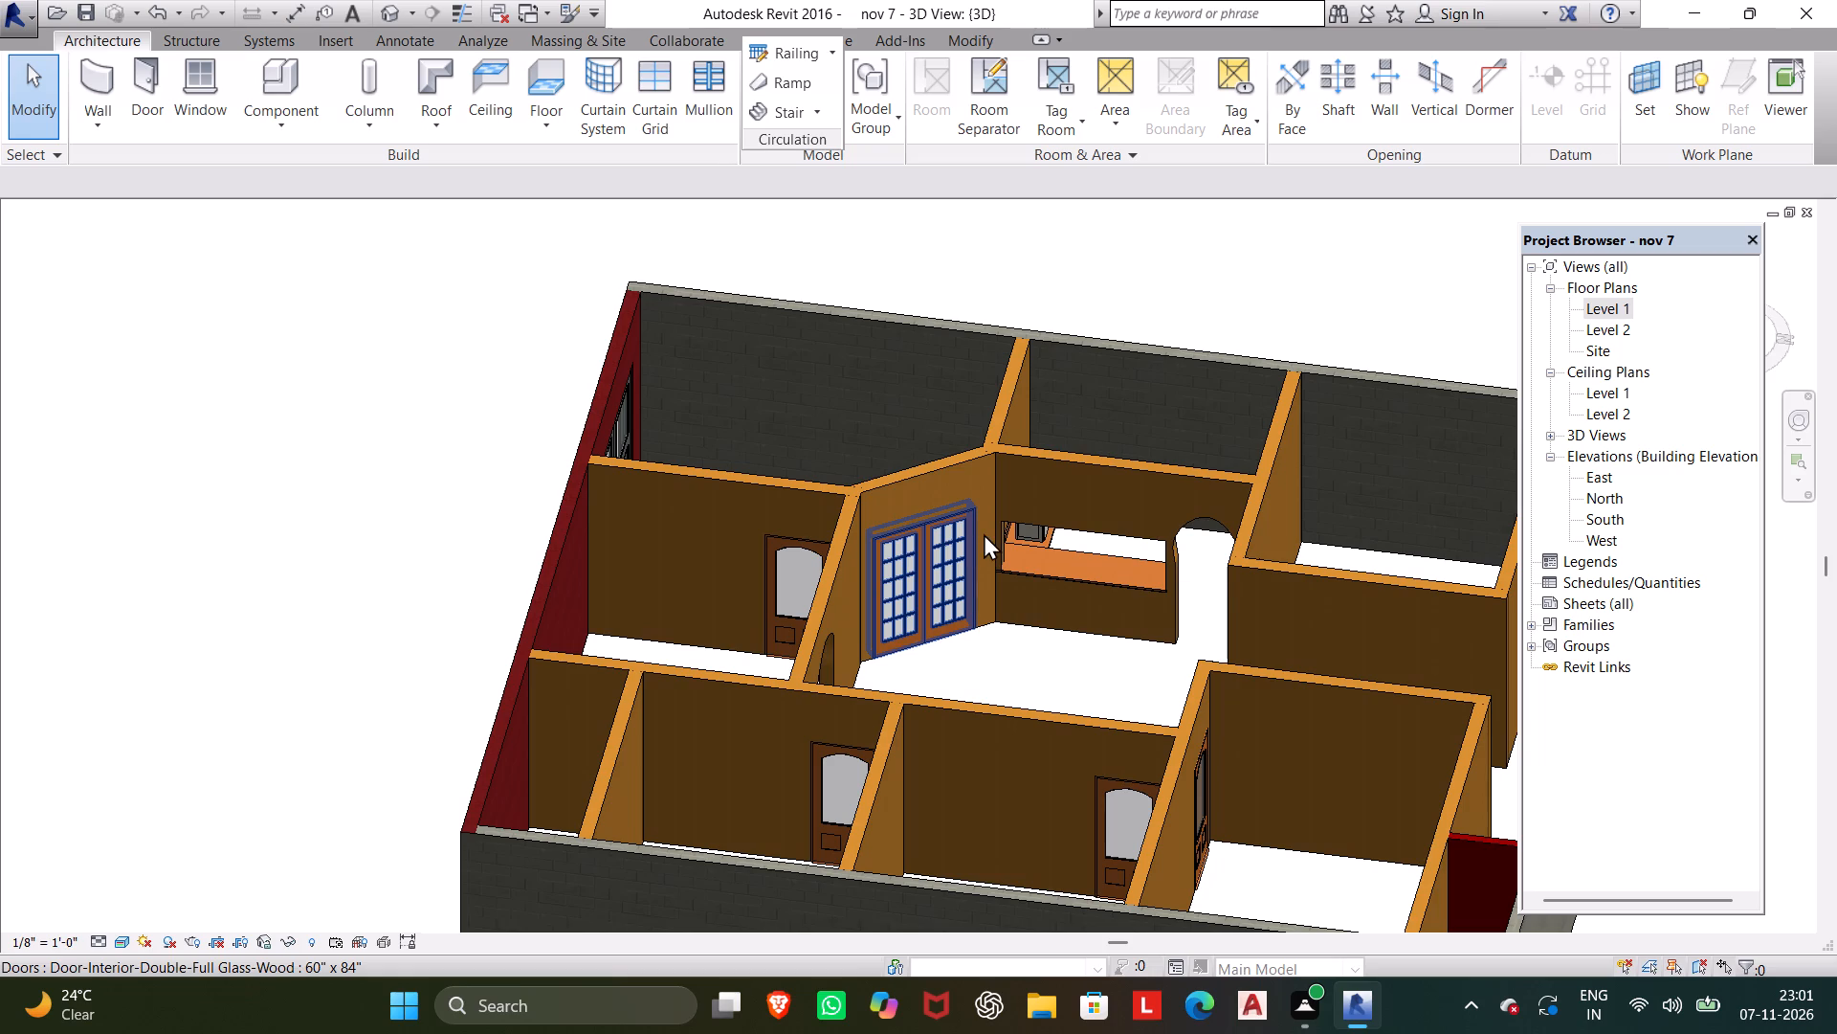
Rotate the countertop microwave 180° in the 3D view so its front faces into the kitchen.
{"action": "middle_click_drag", "start_coordinate": [1008, 535], "coordinate": [812, 512], "text": "shift"}
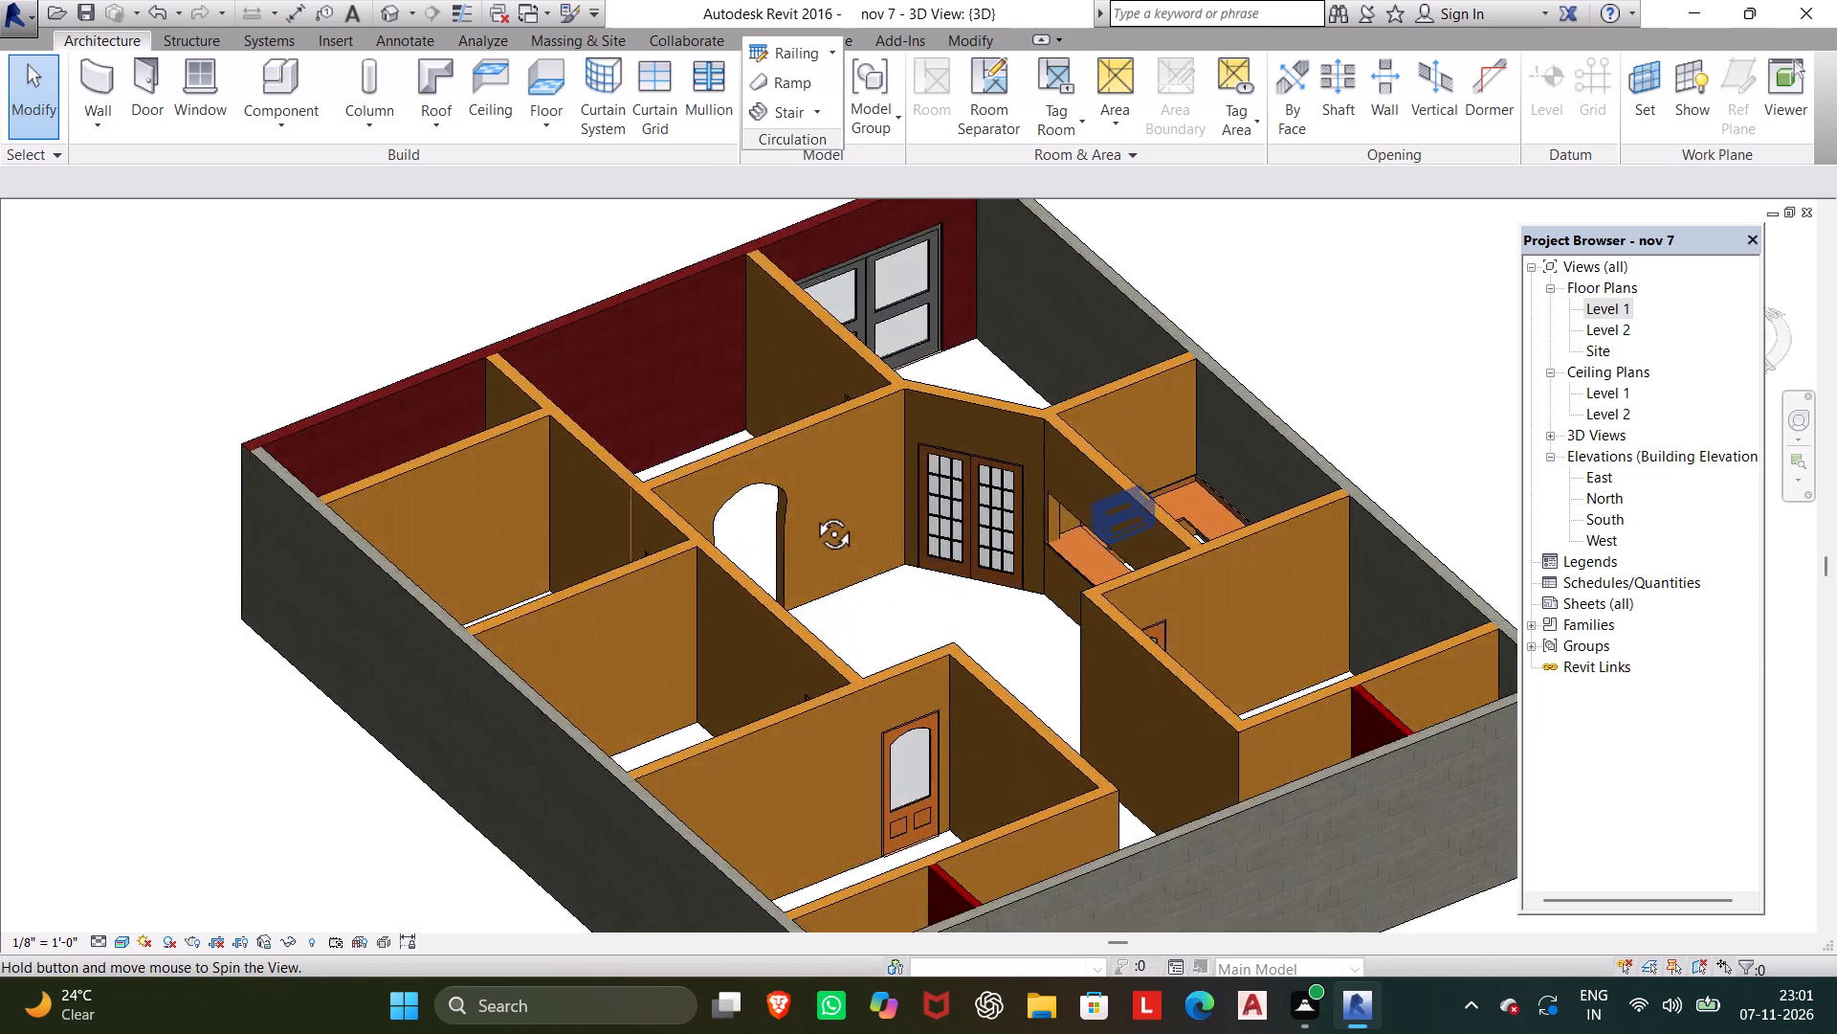
{"action": "middle_click_drag", "start_coordinate": [812, 512], "coordinate": [690, 542], "text": "shift"}
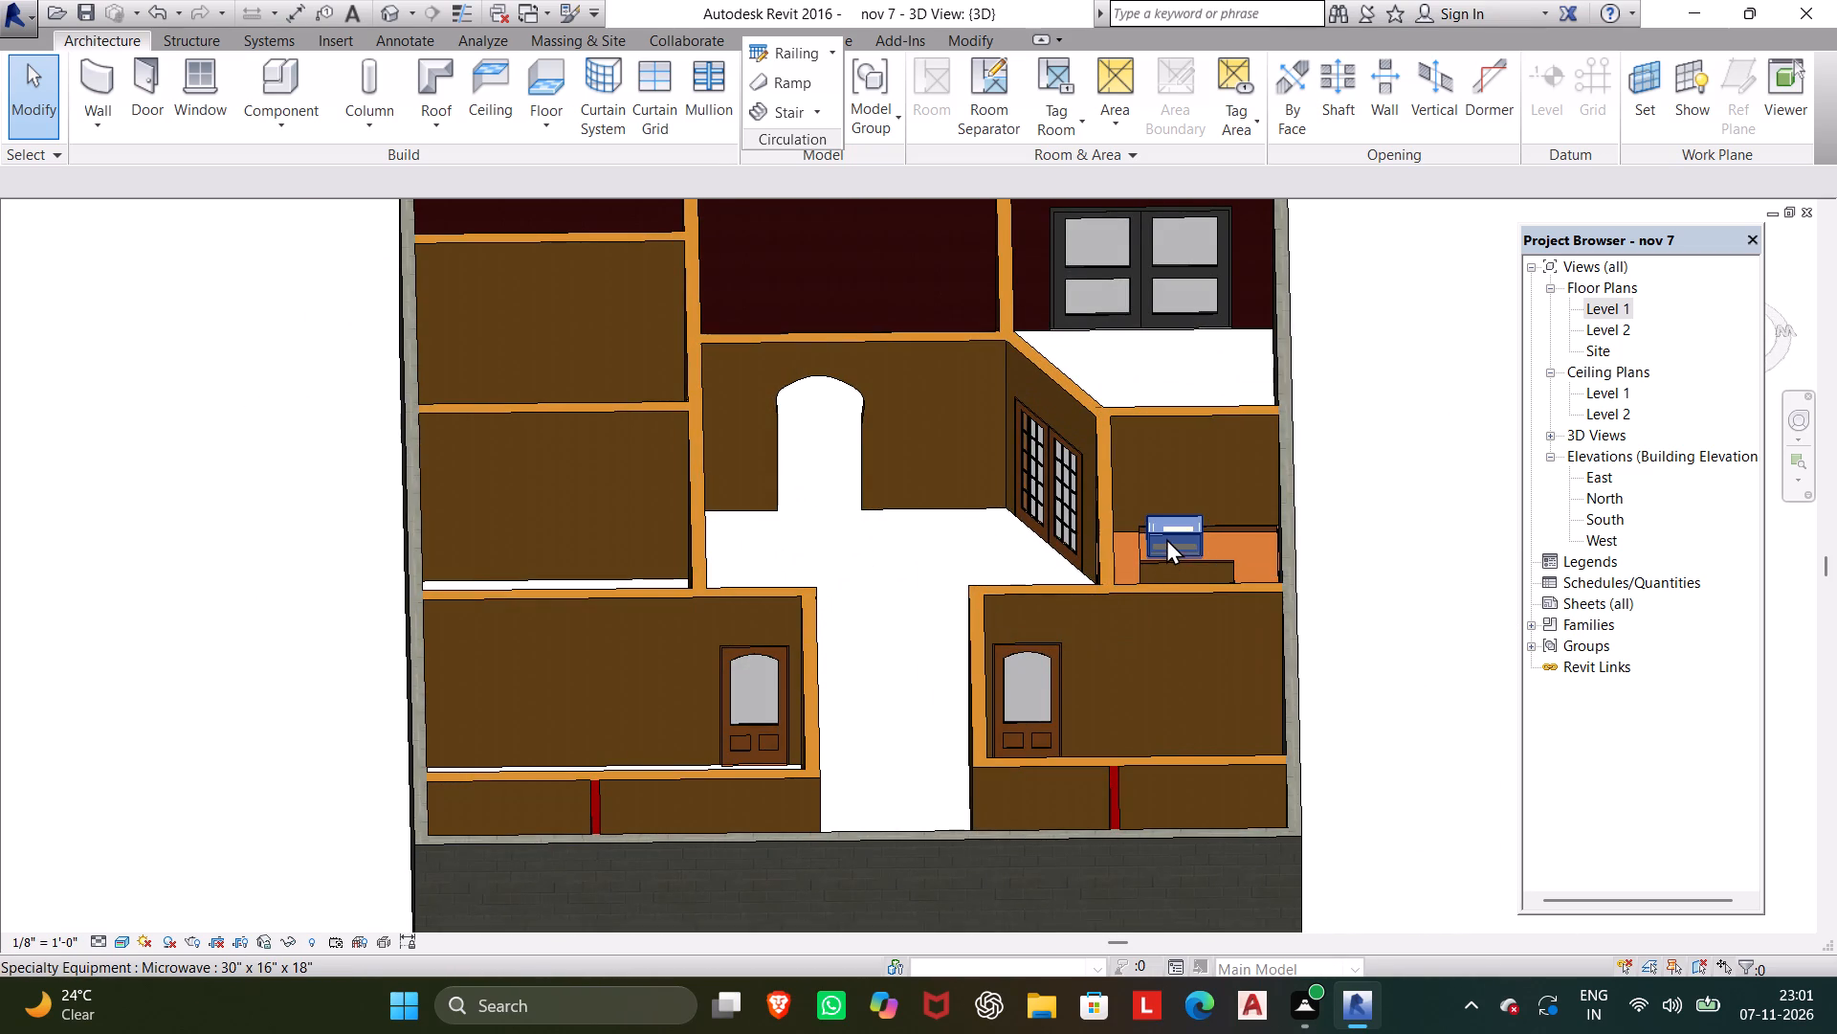
{"action": "scroll", "coordinate": [1166, 538], "scroll_direction": "up", "scroll_amount": 6}
{"action": "left_click", "coordinate": [1195, 527]}
{"action": "key", "text": "space"}
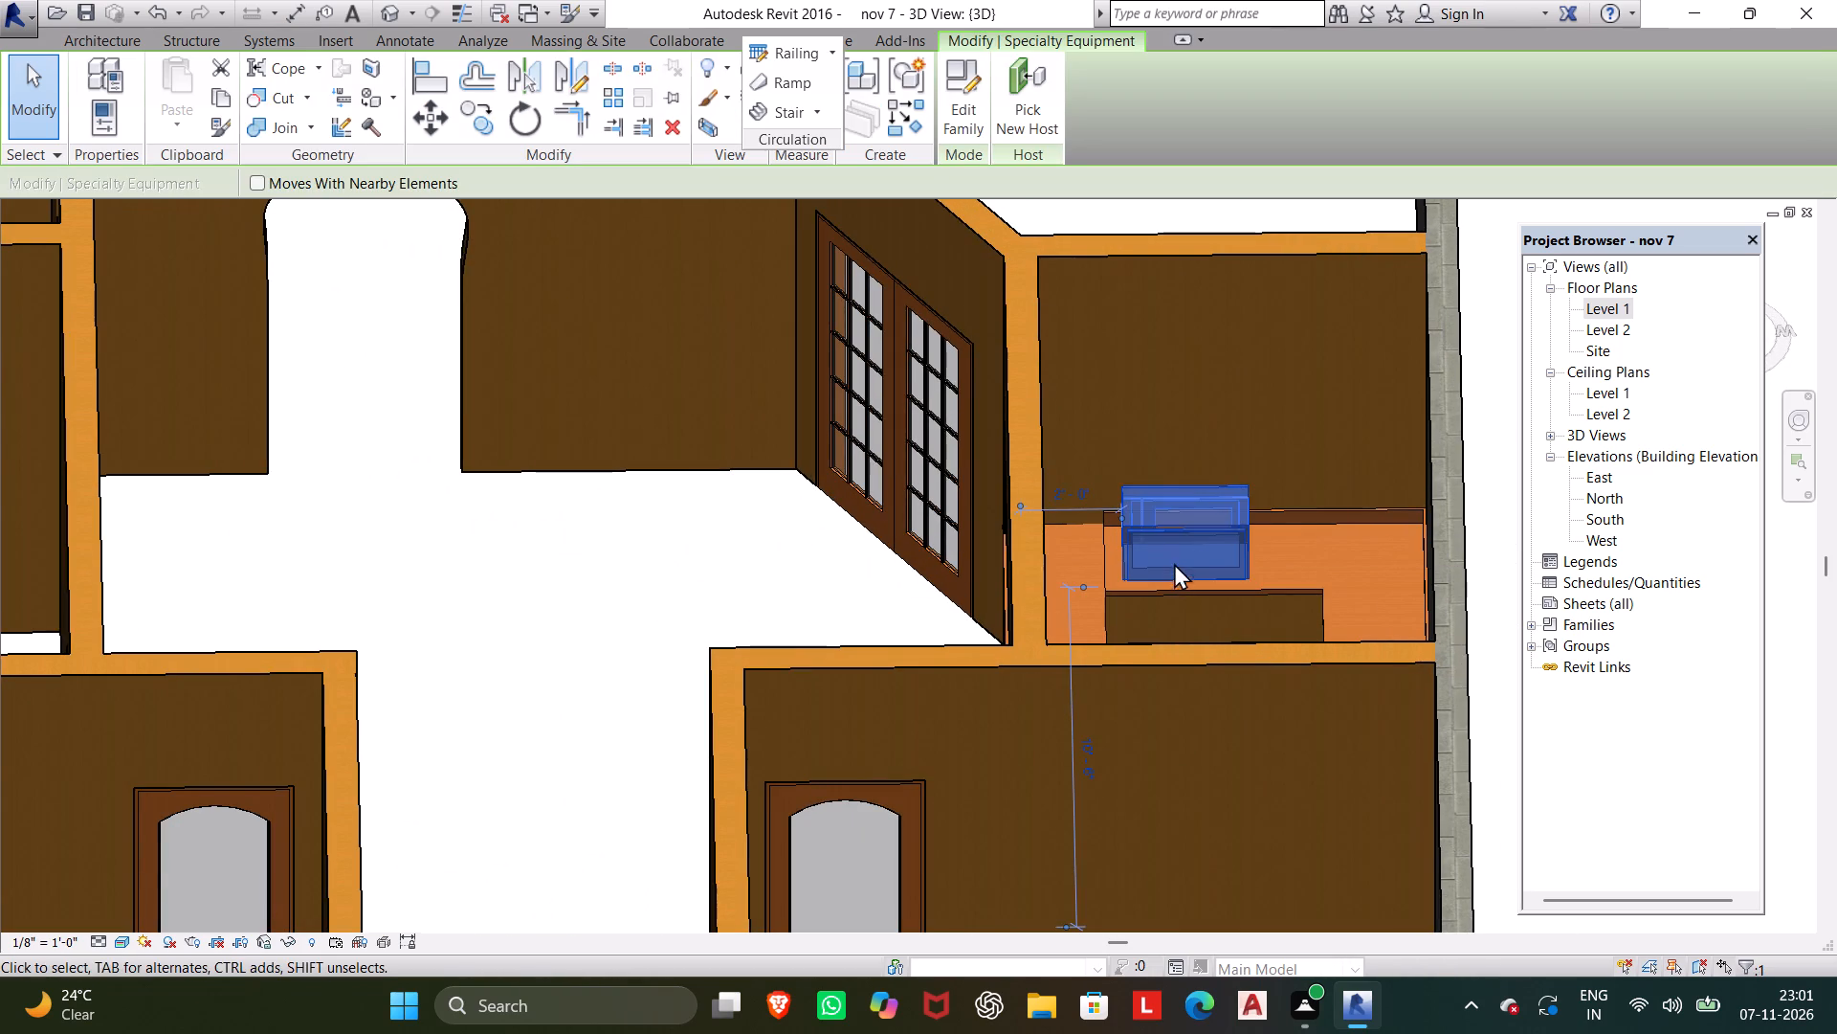
{"action": "key", "text": "space"}
{"action": "key", "text": "Escape"}
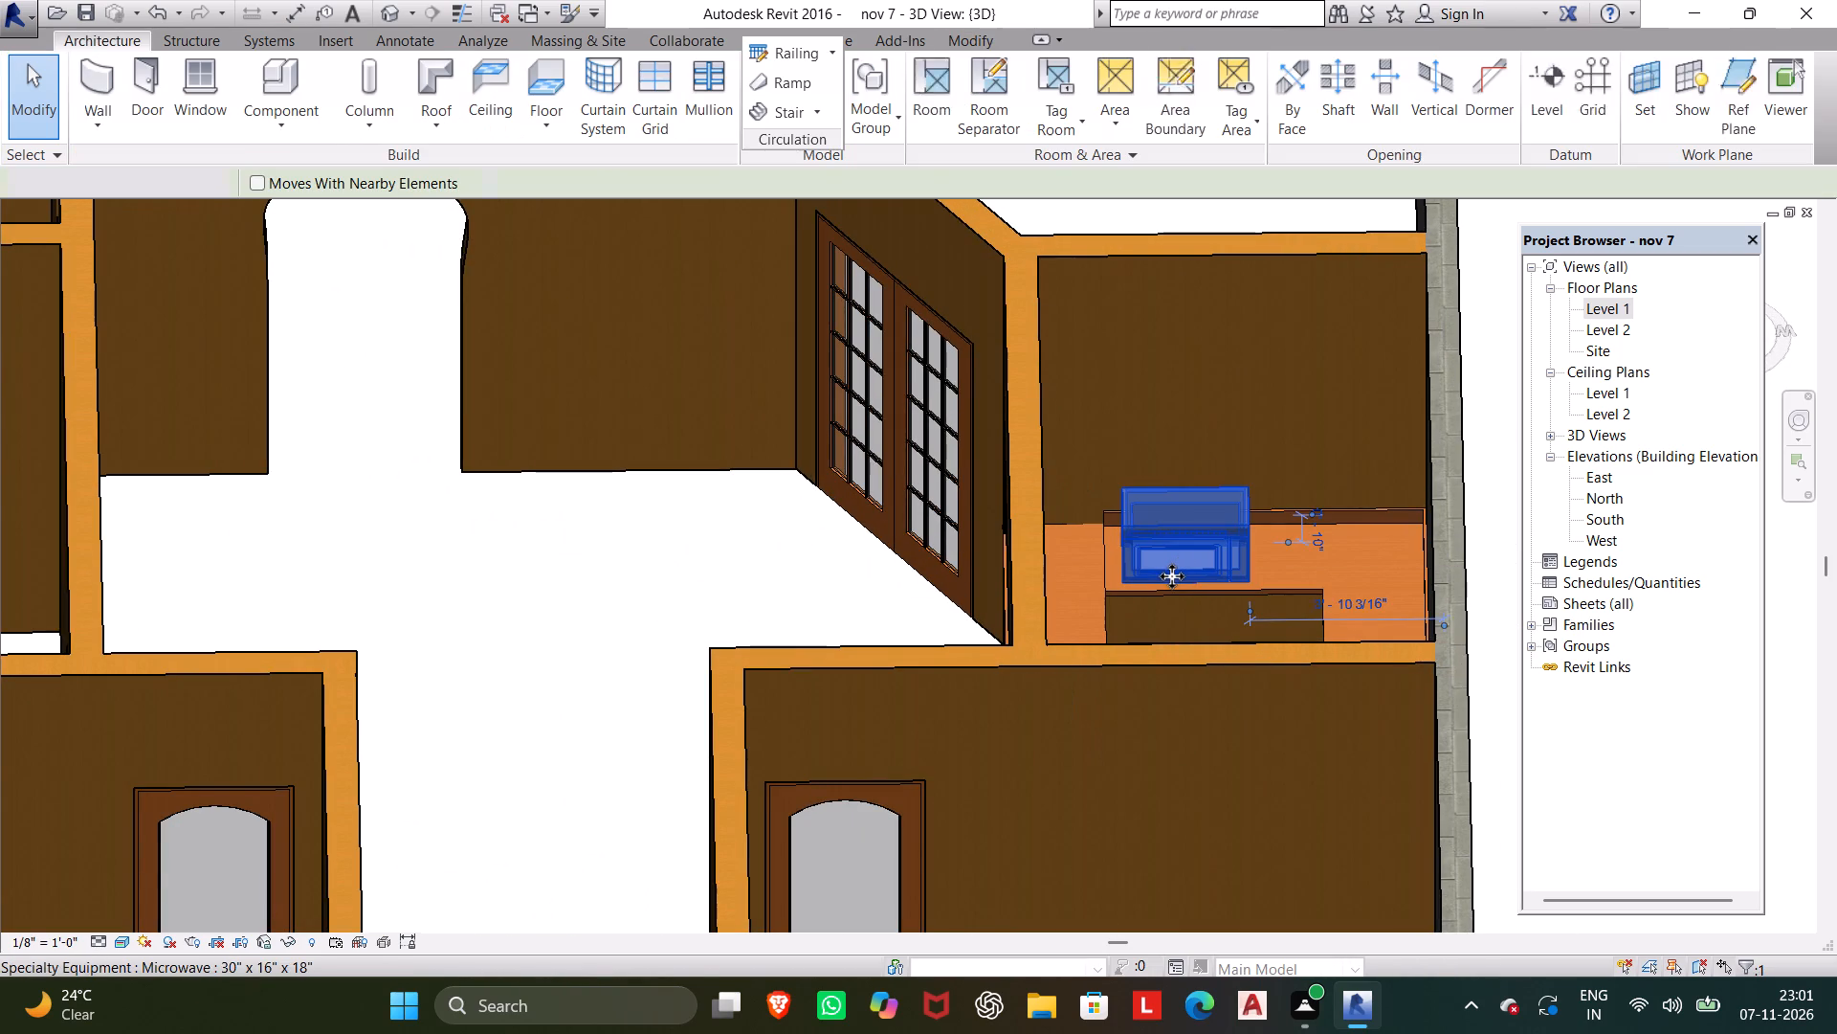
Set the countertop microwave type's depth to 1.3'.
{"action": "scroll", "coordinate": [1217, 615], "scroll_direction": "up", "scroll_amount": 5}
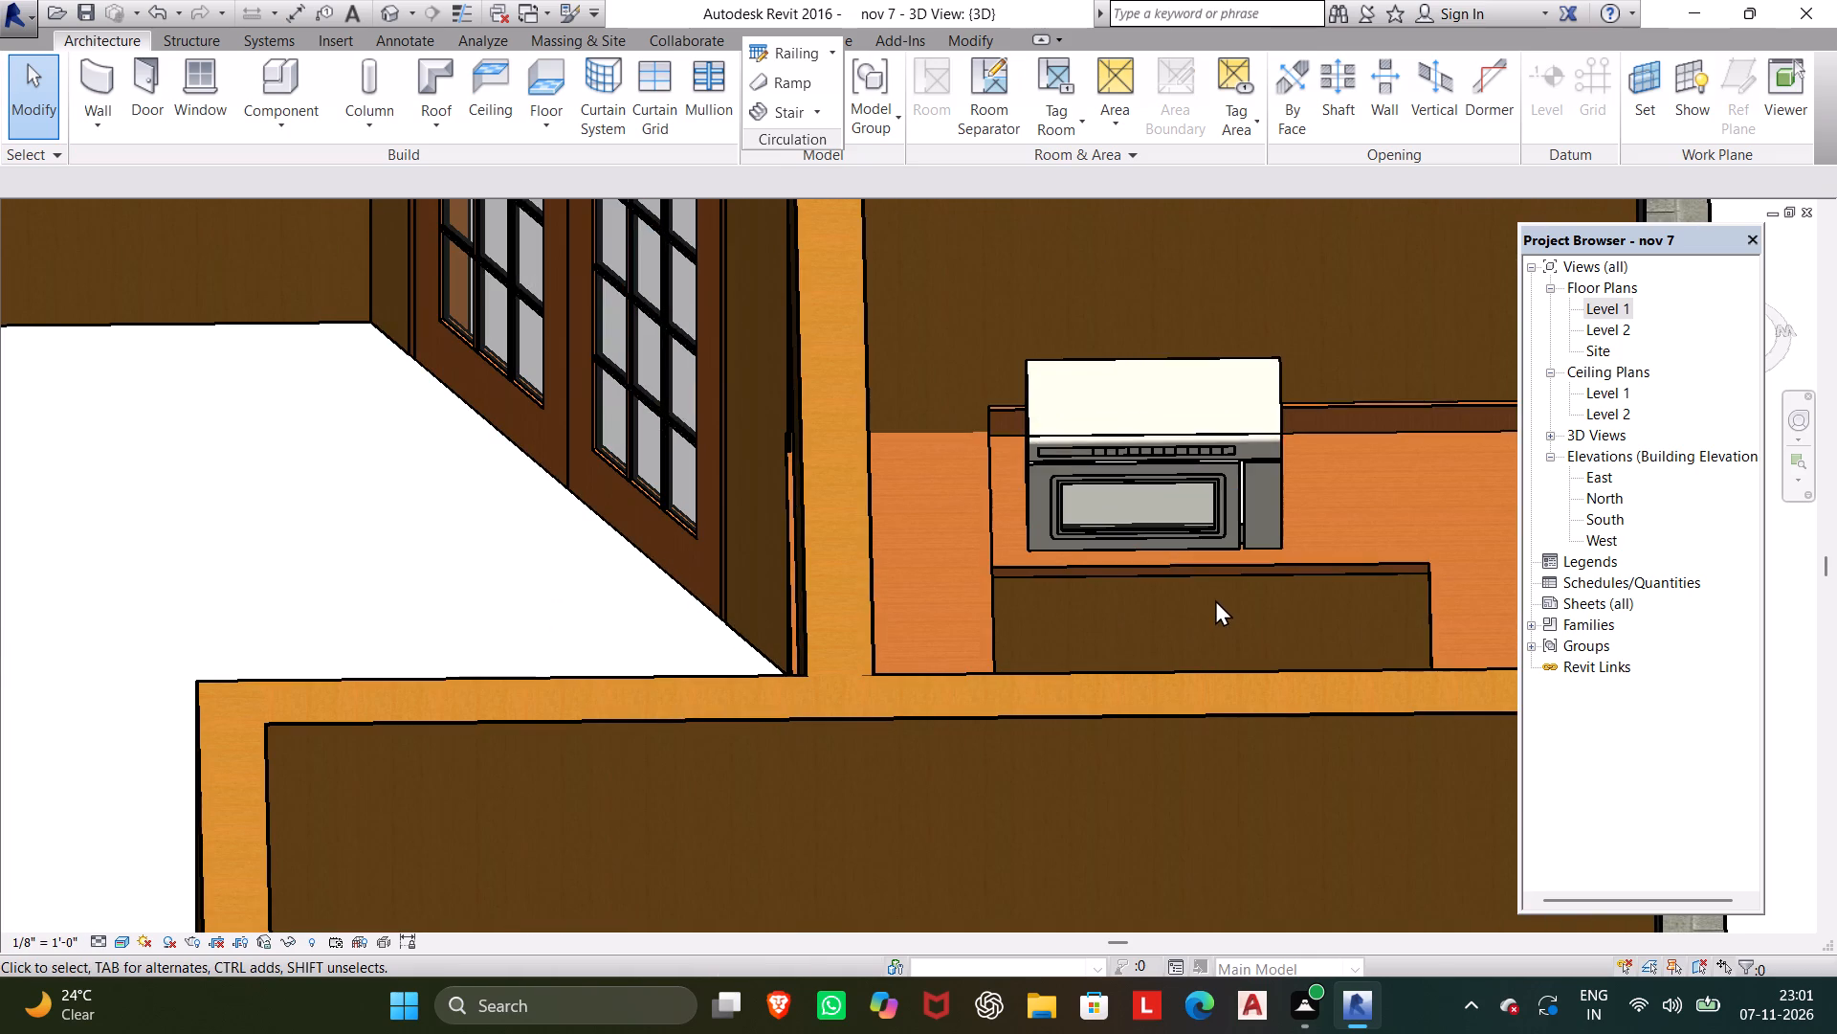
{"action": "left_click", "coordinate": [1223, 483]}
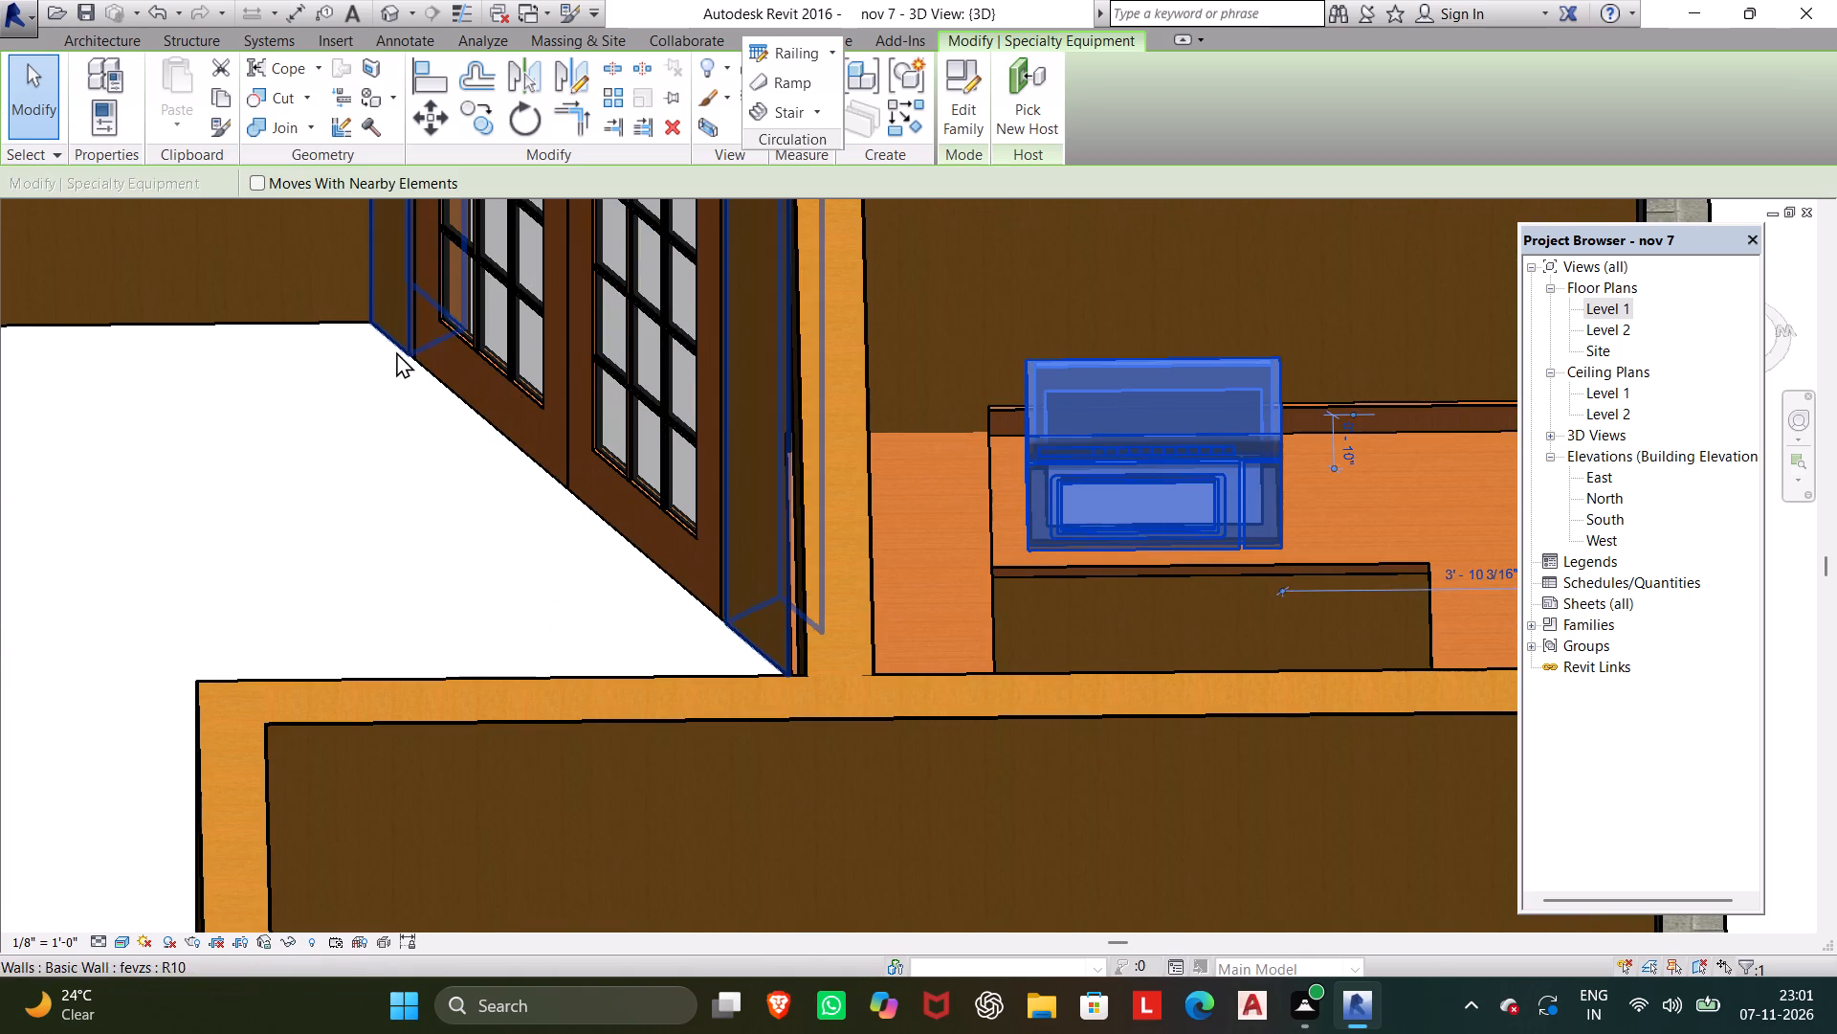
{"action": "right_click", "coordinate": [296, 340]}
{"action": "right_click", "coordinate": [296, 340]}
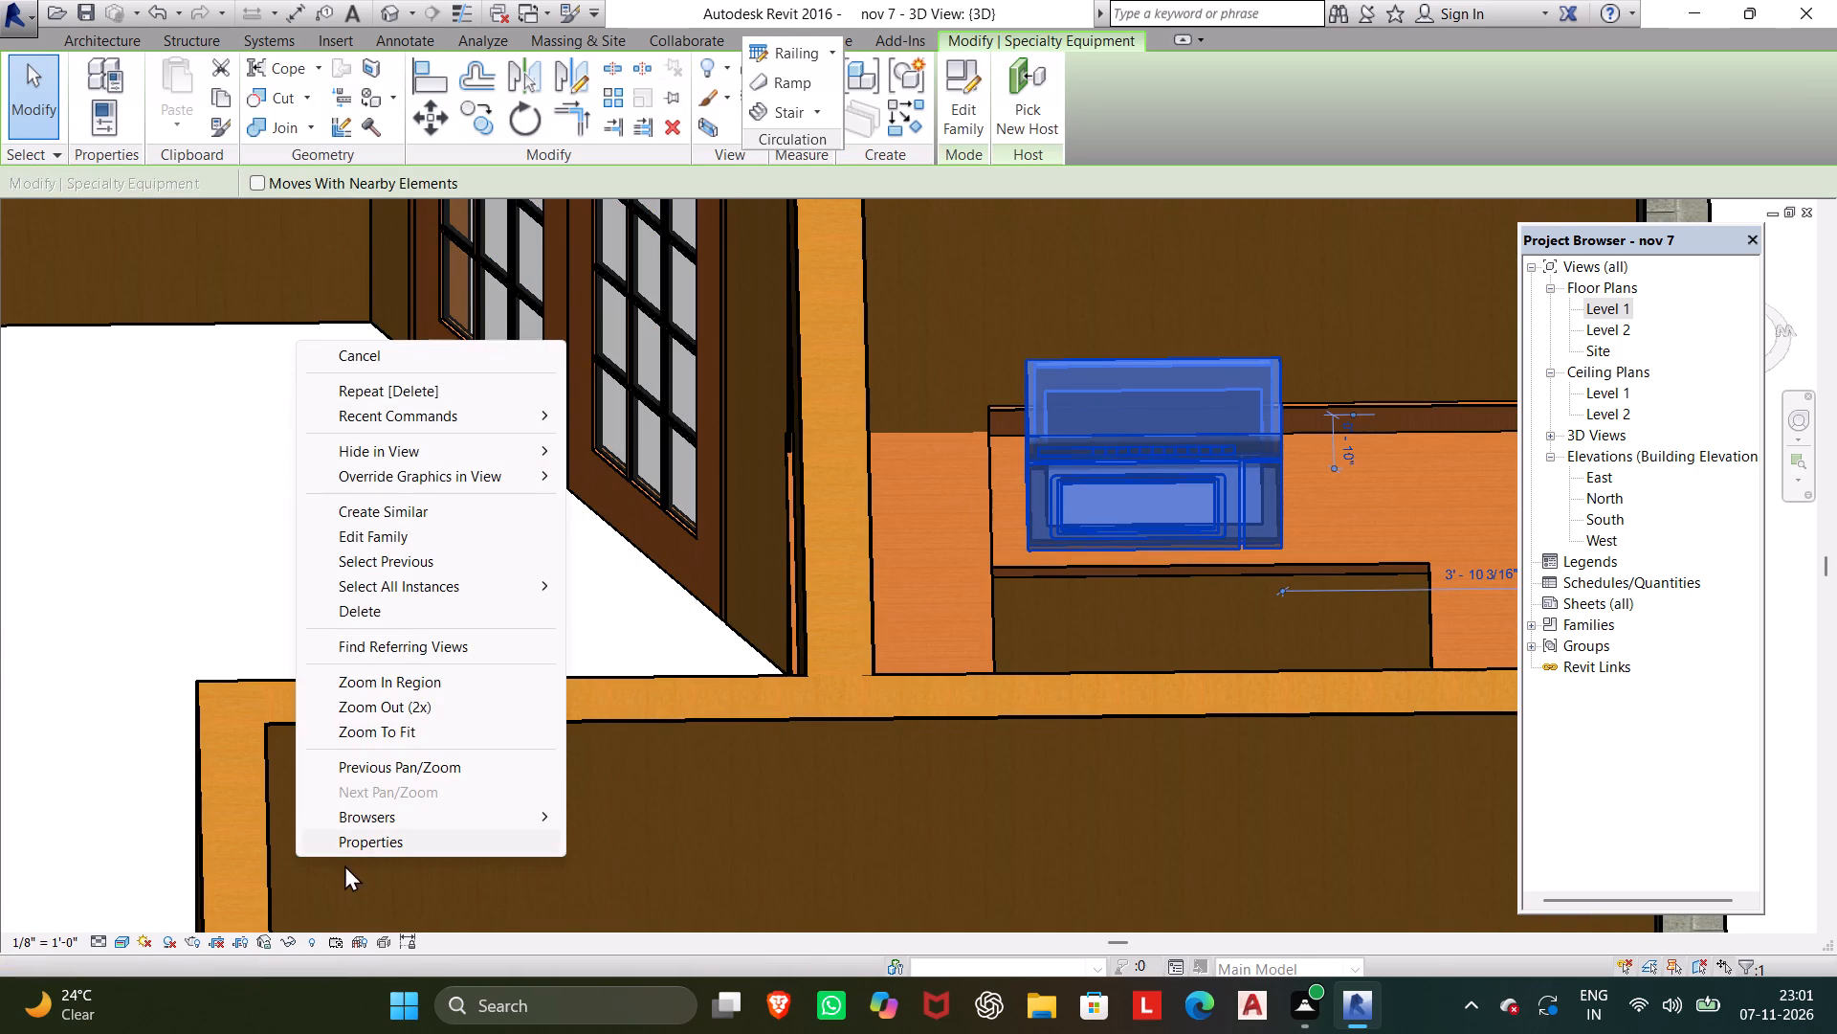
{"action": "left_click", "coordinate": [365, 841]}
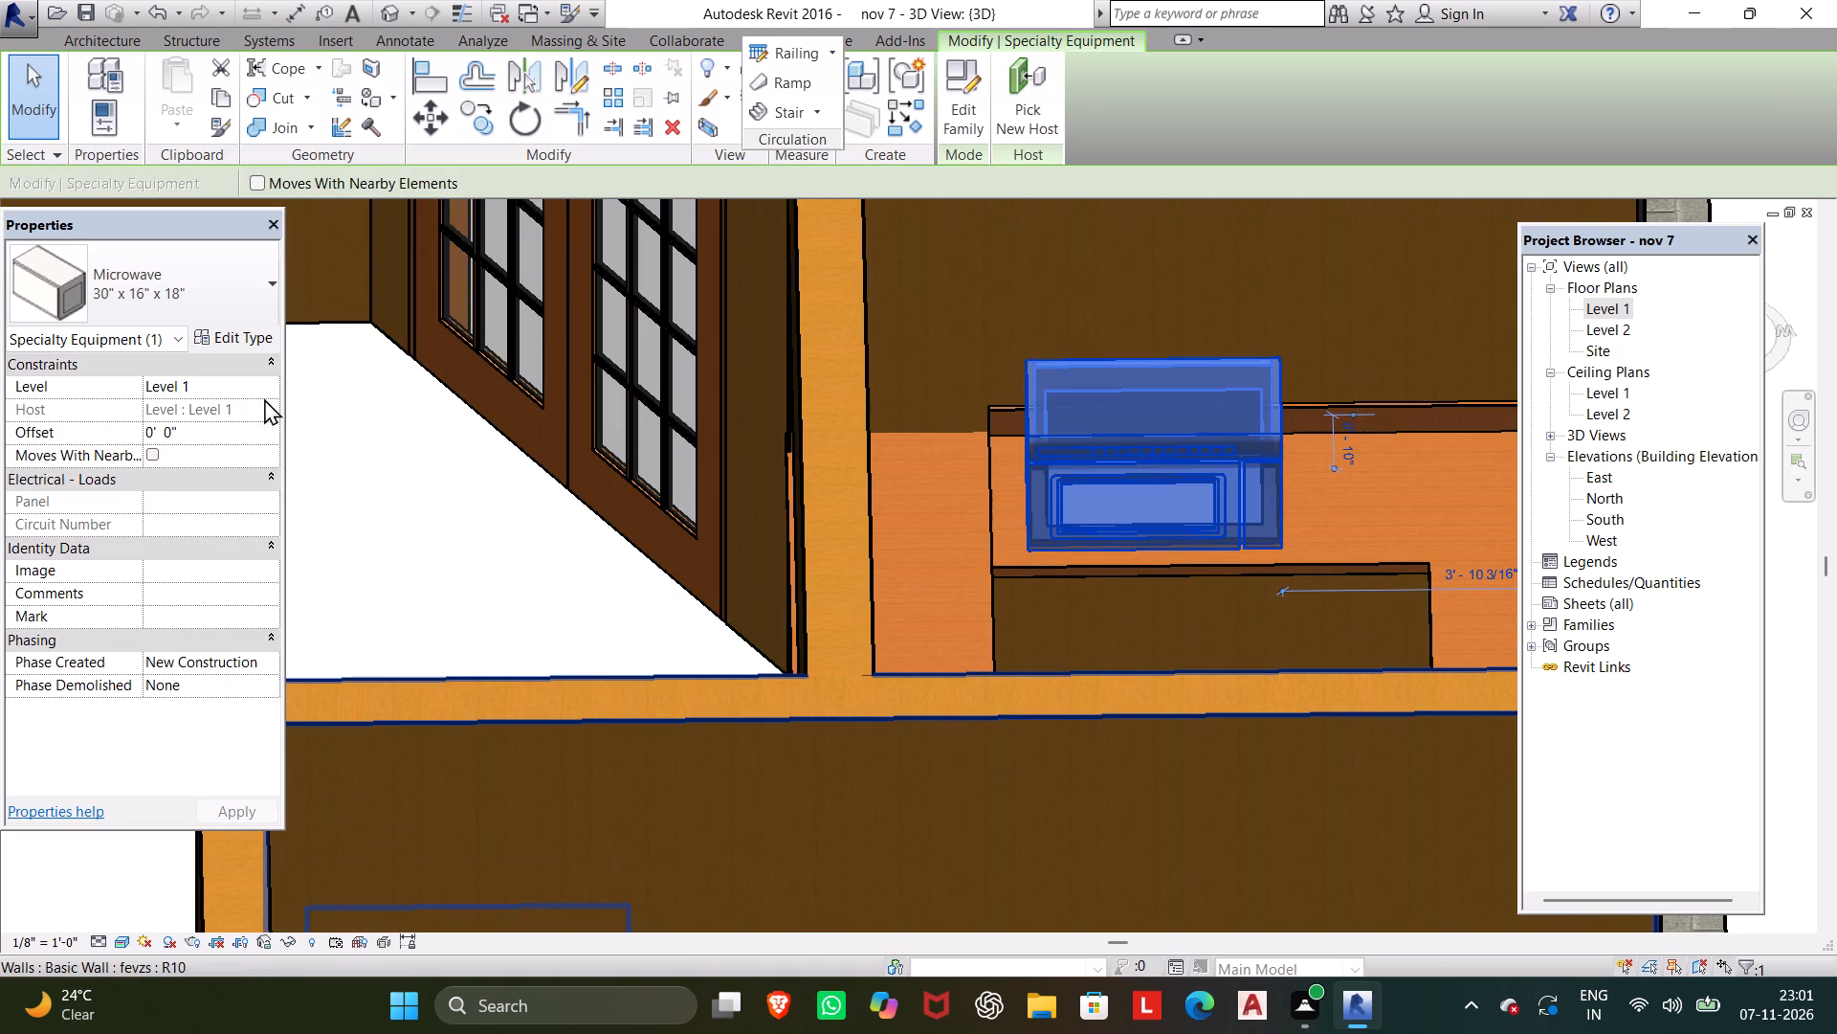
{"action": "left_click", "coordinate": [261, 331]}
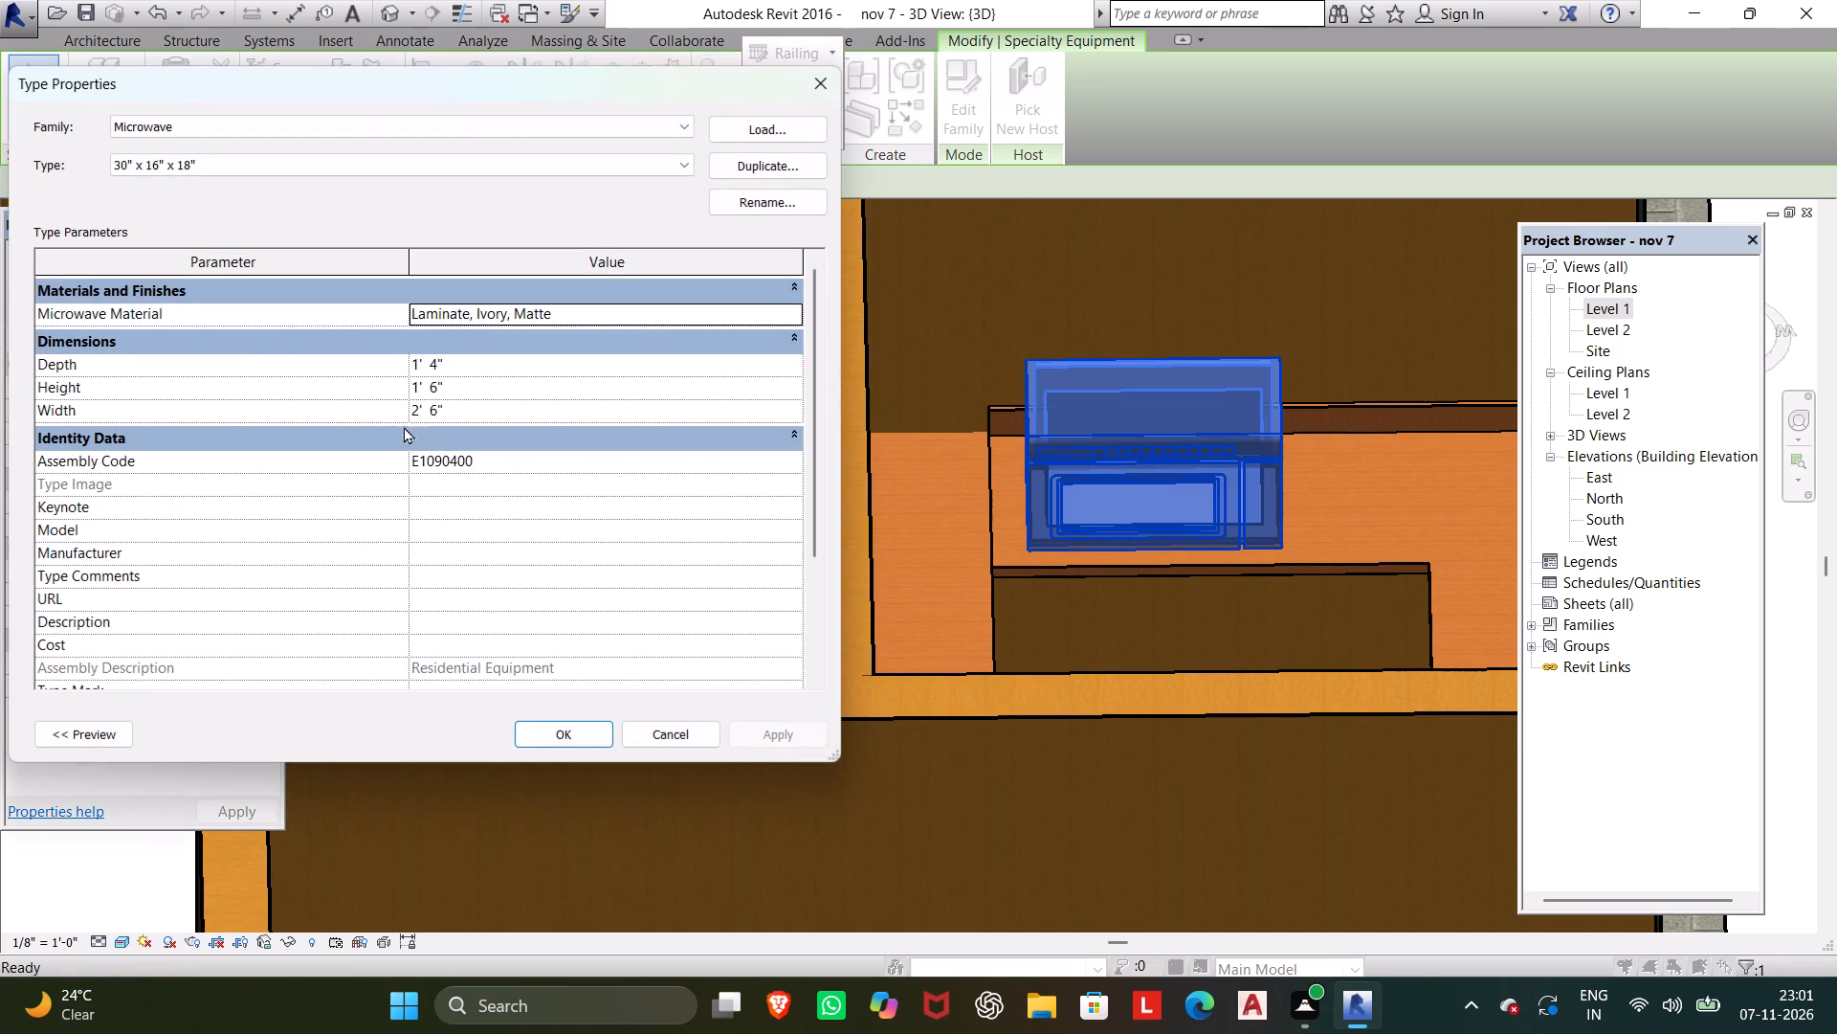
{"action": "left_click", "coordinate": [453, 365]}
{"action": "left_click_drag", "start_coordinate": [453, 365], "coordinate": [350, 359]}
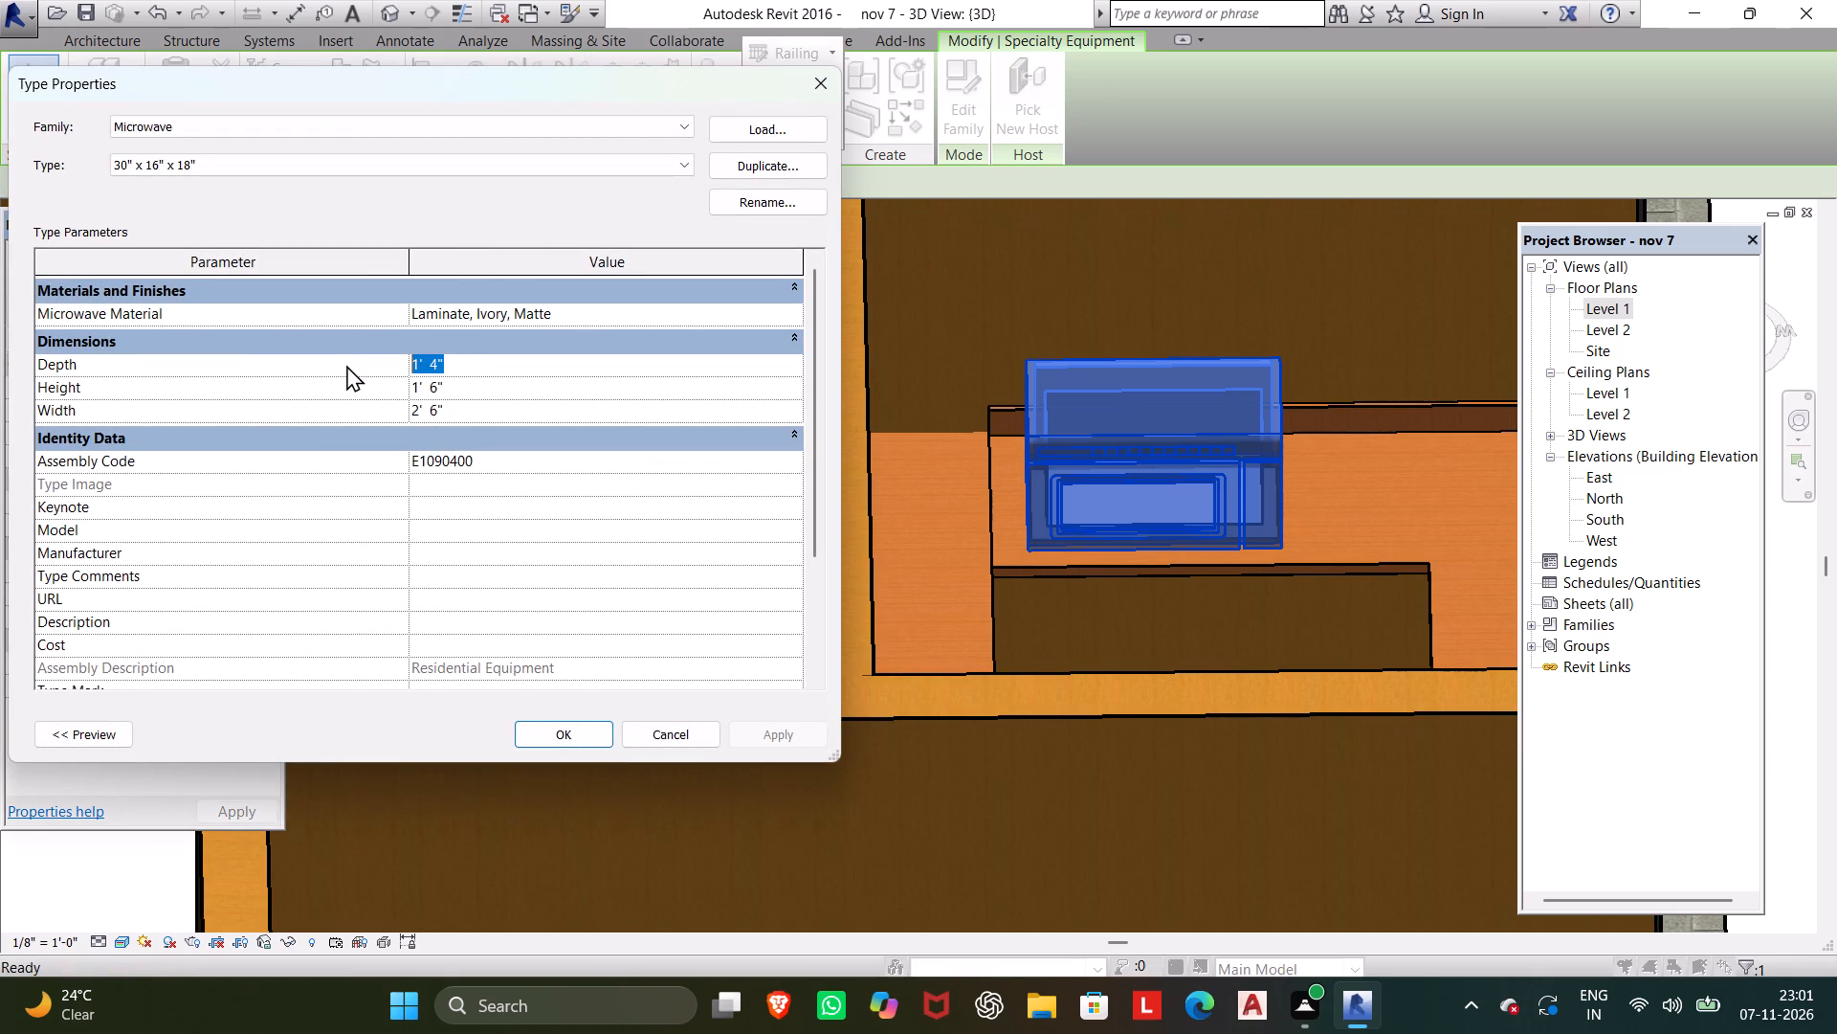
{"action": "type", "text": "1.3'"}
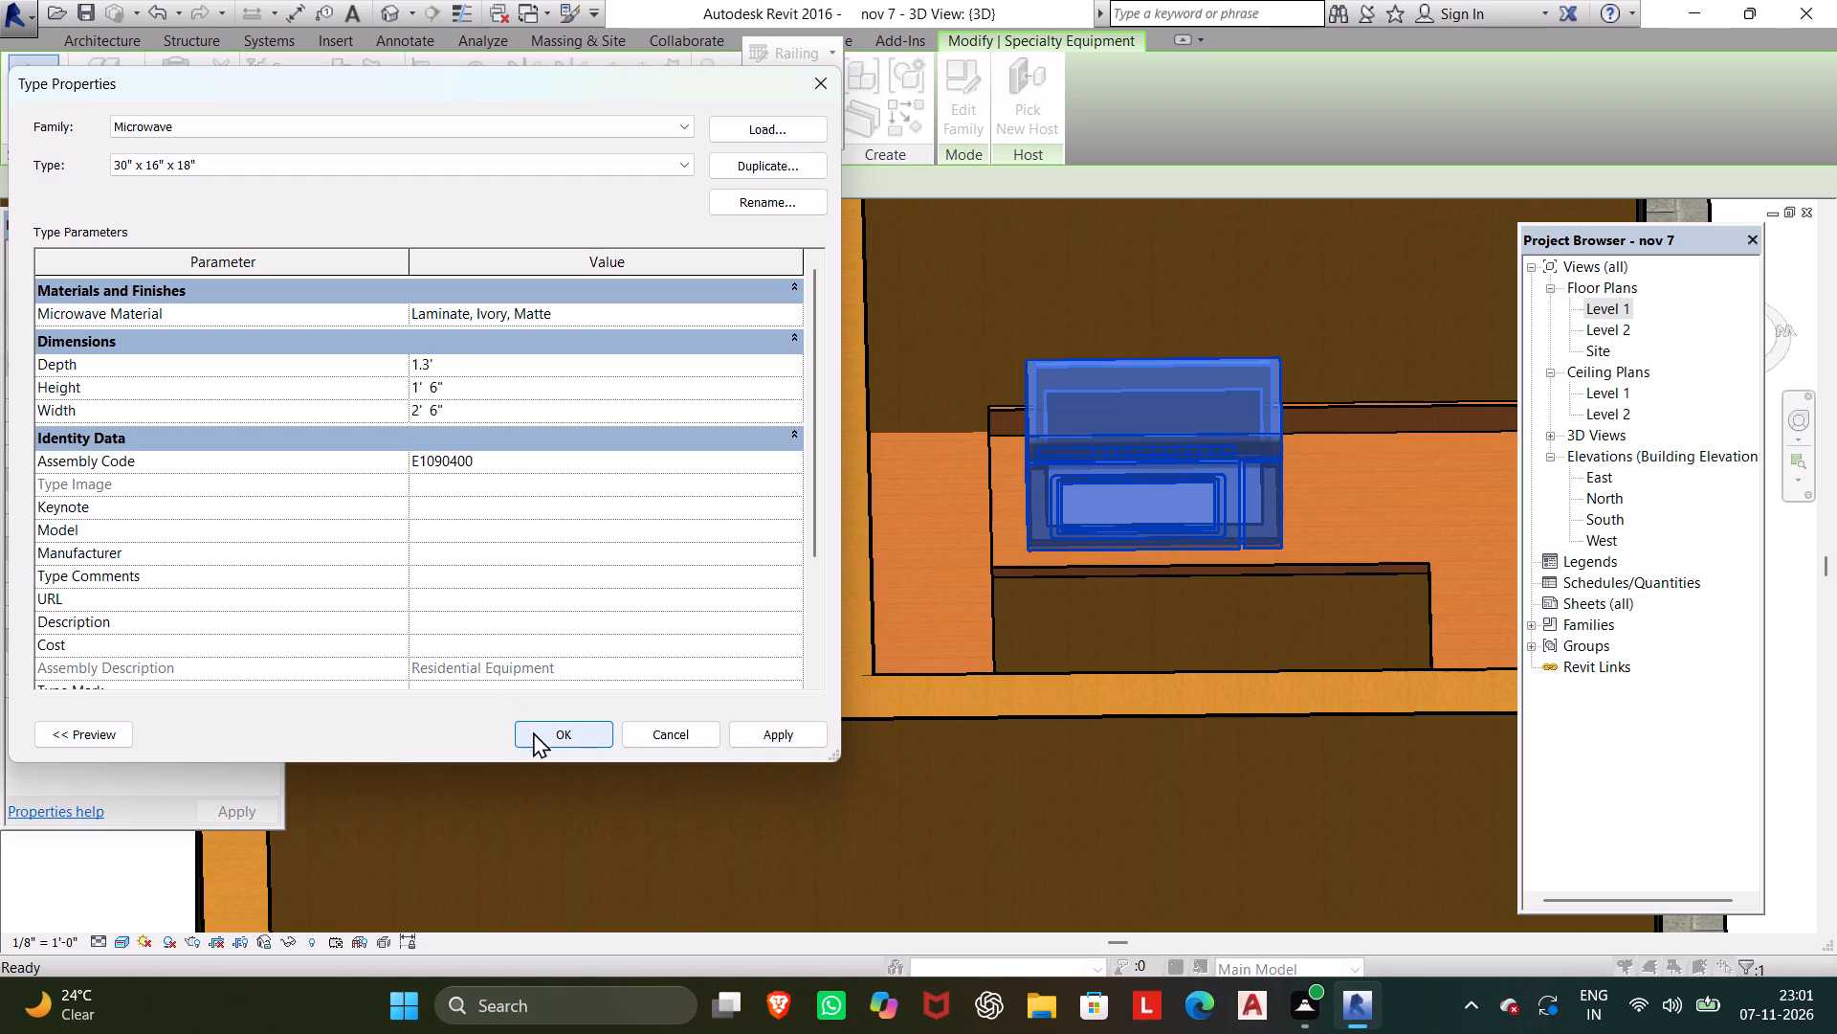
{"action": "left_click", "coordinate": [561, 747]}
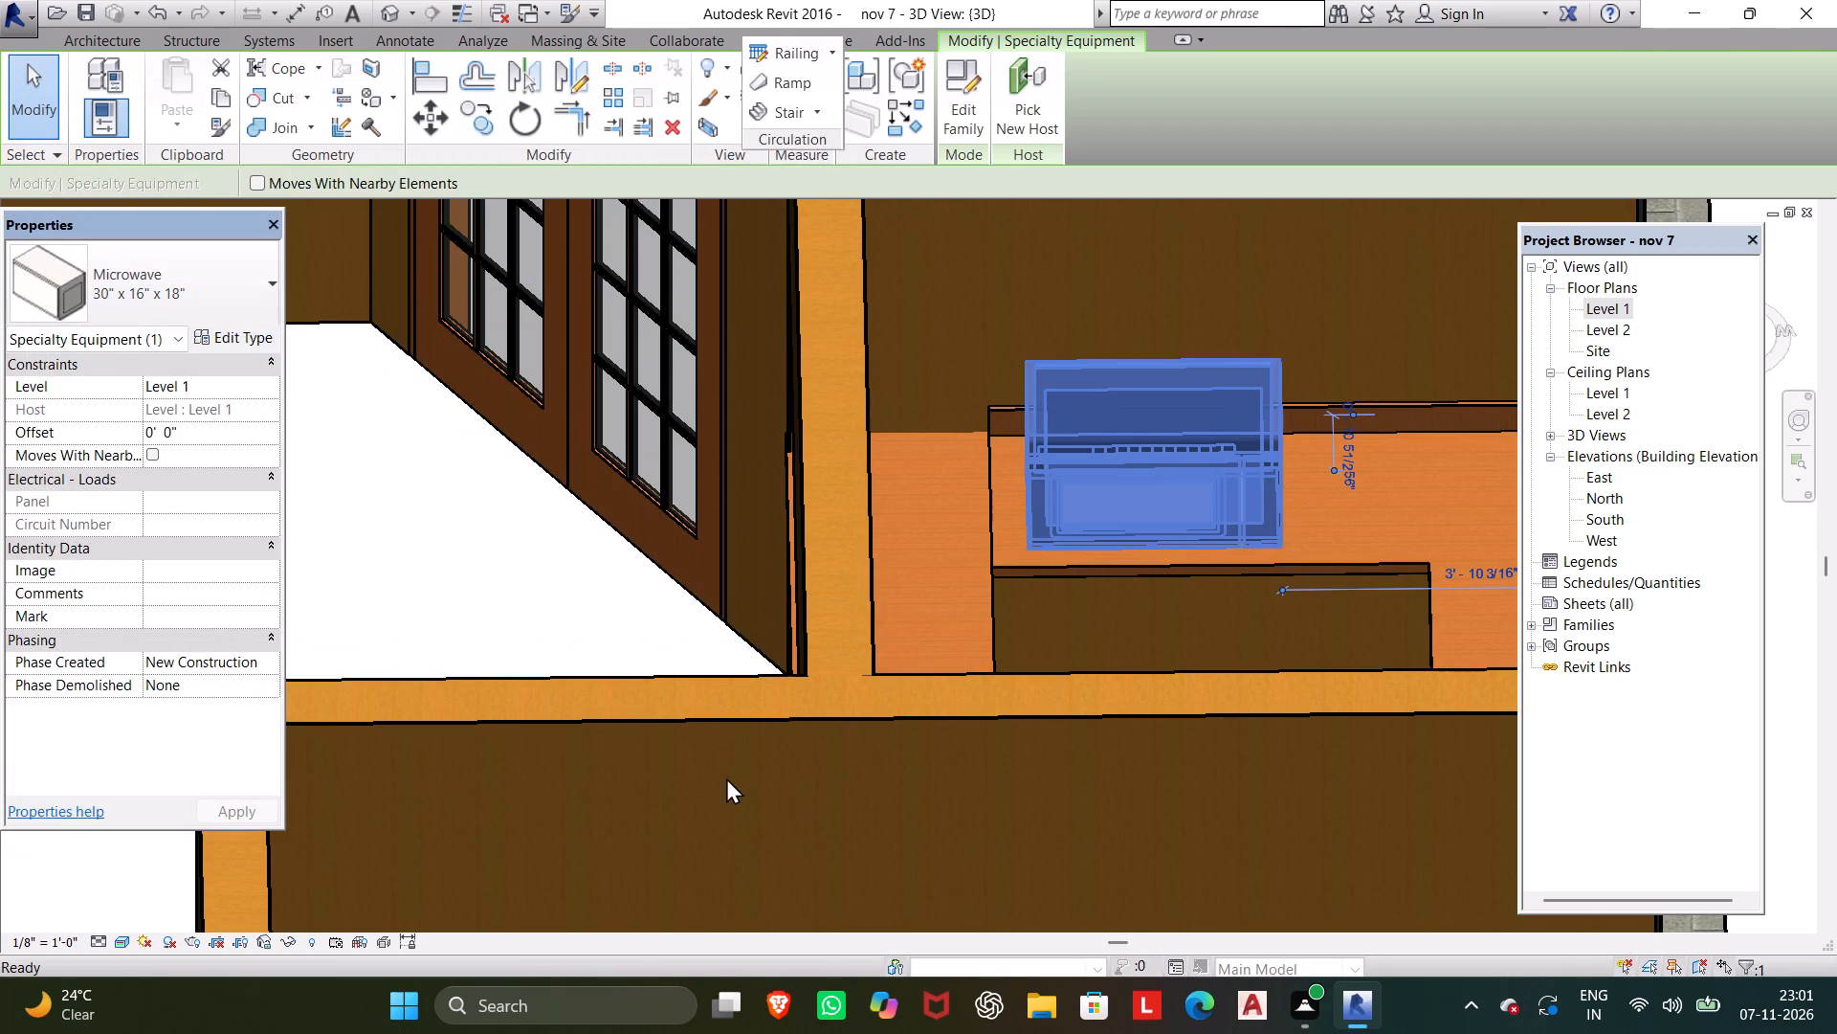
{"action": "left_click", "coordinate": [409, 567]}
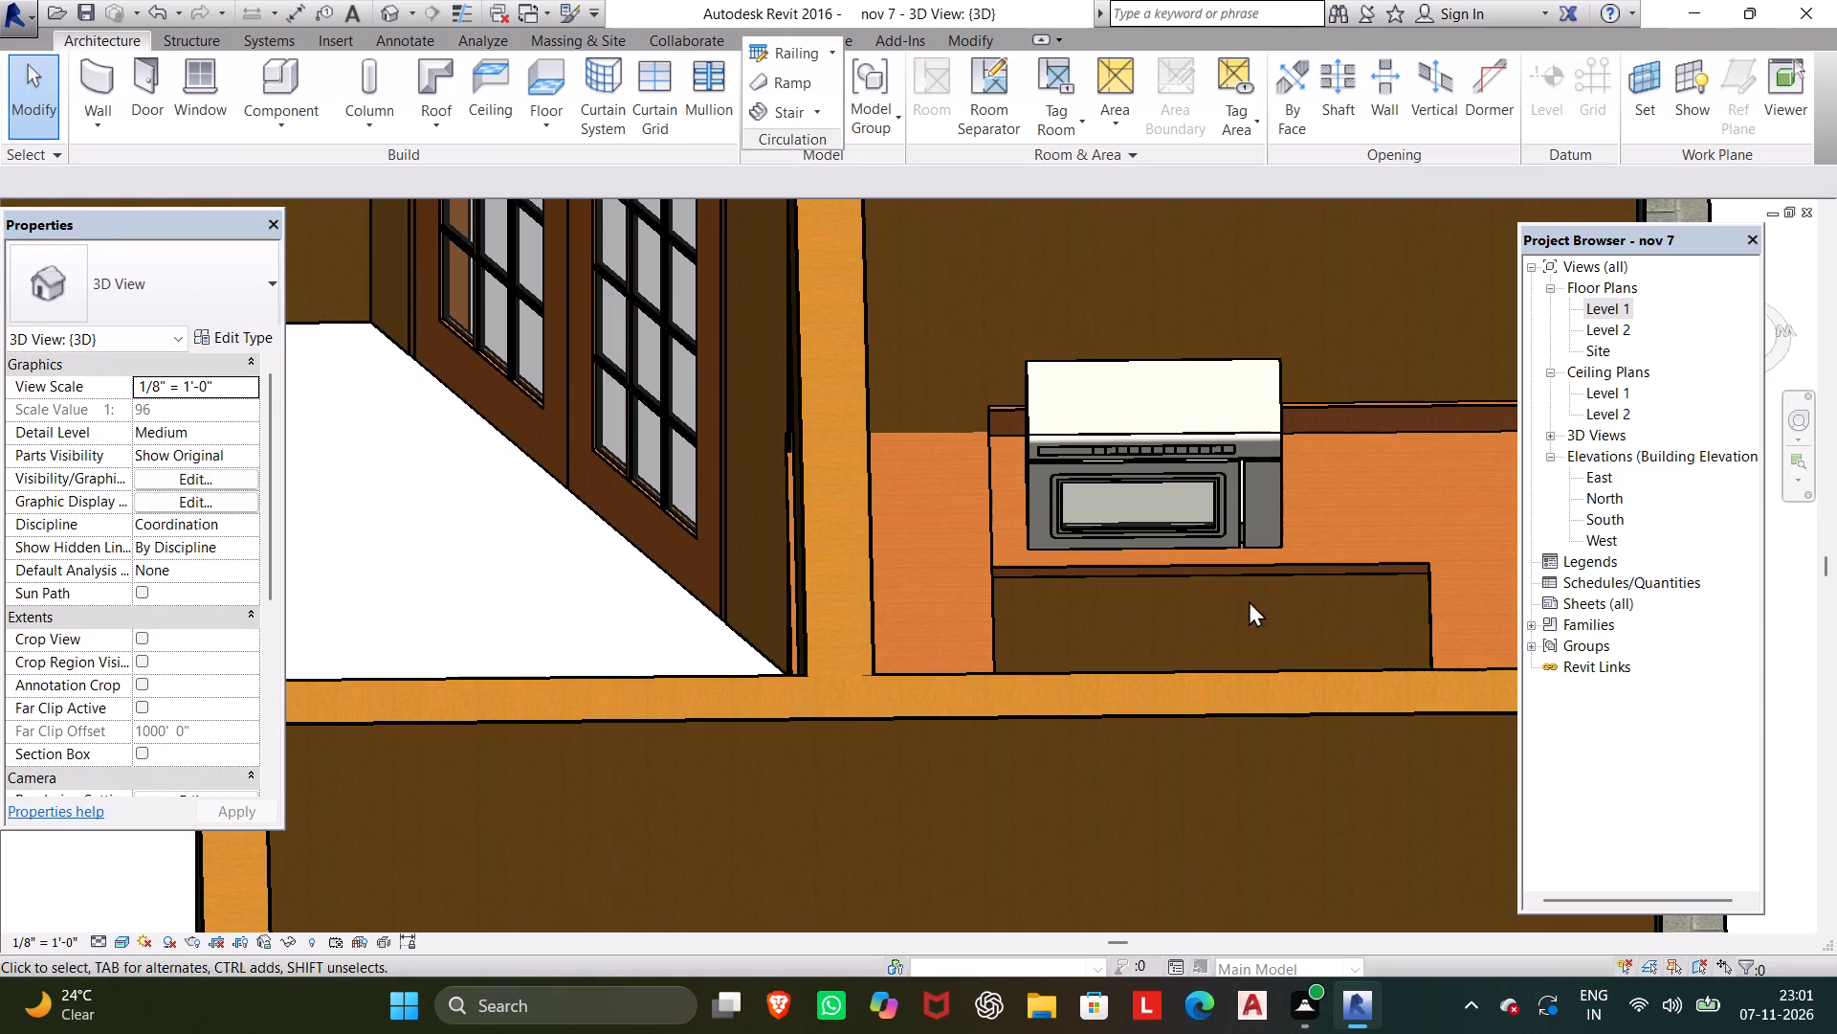
Set the countertop microwave type's depth to 1.2' and deselect the microwave.
{"action": "left_click", "coordinate": [1230, 497]}
{"action": "left_click", "coordinate": [277, 331]}
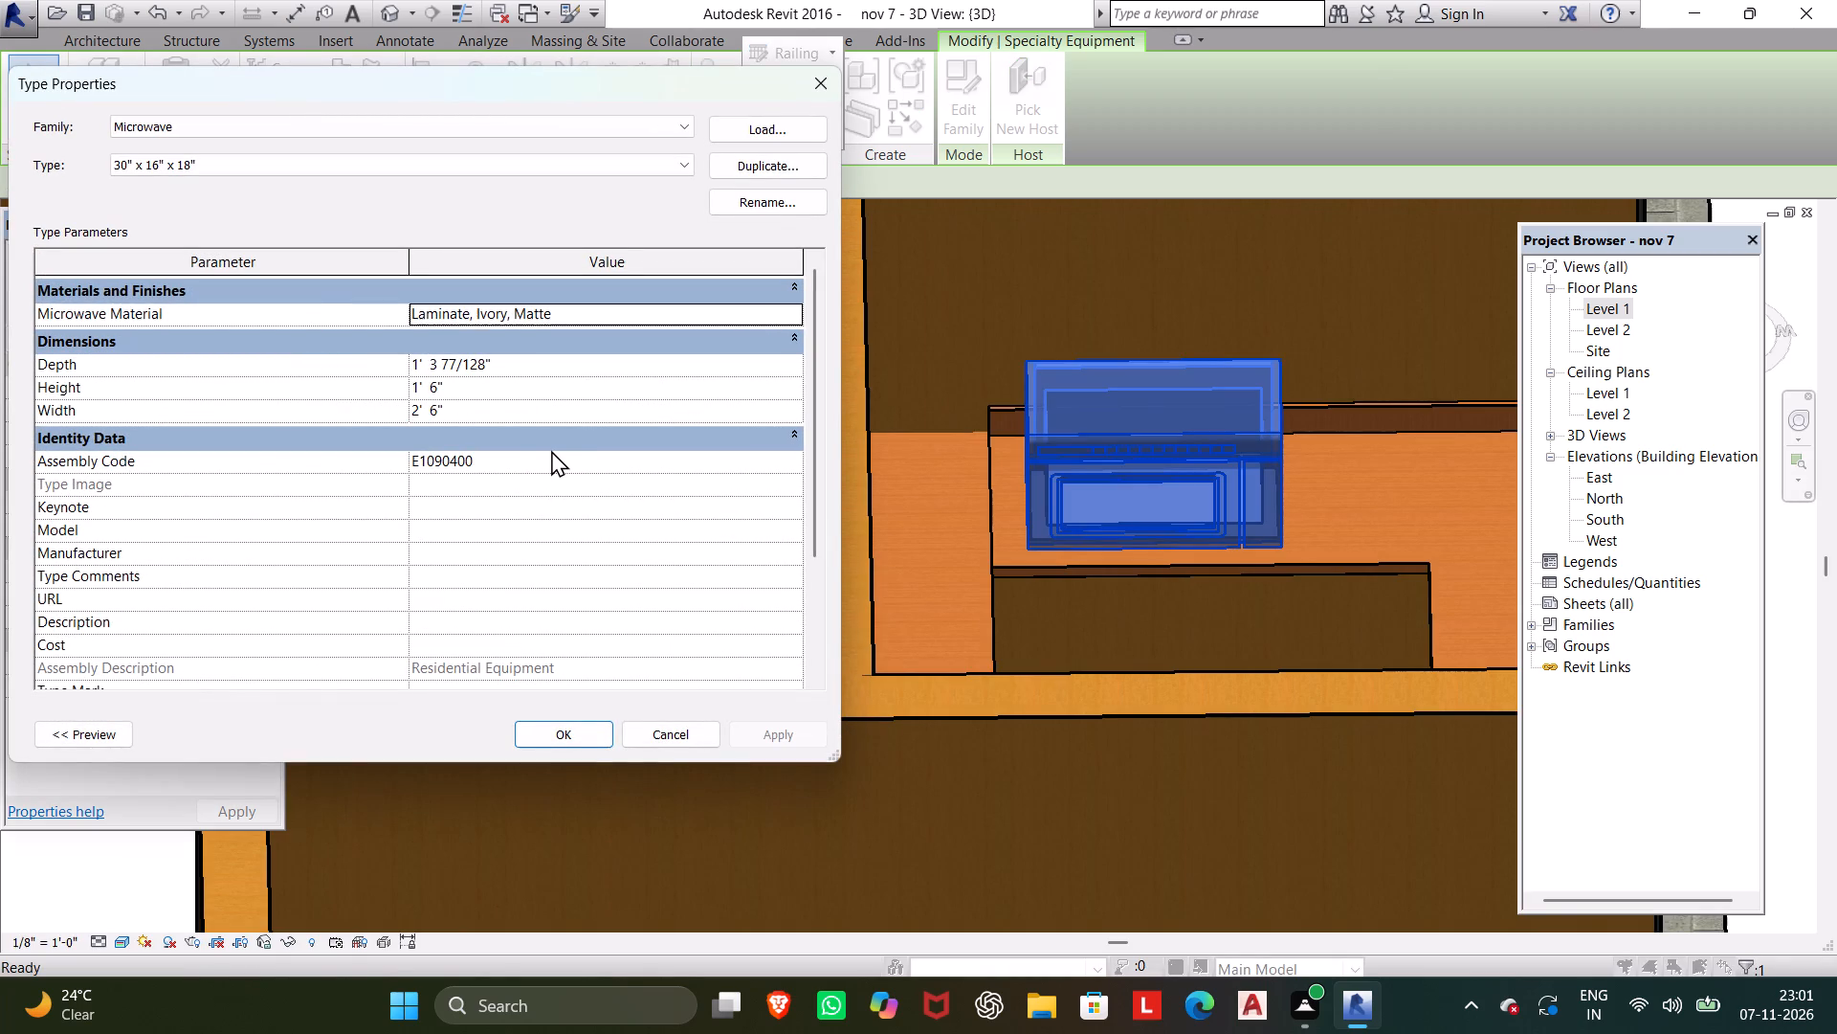
{"action": "left_click", "coordinate": [545, 363]}
{"action": "left_click_drag", "start_coordinate": [545, 363], "coordinate": [0, 283]}
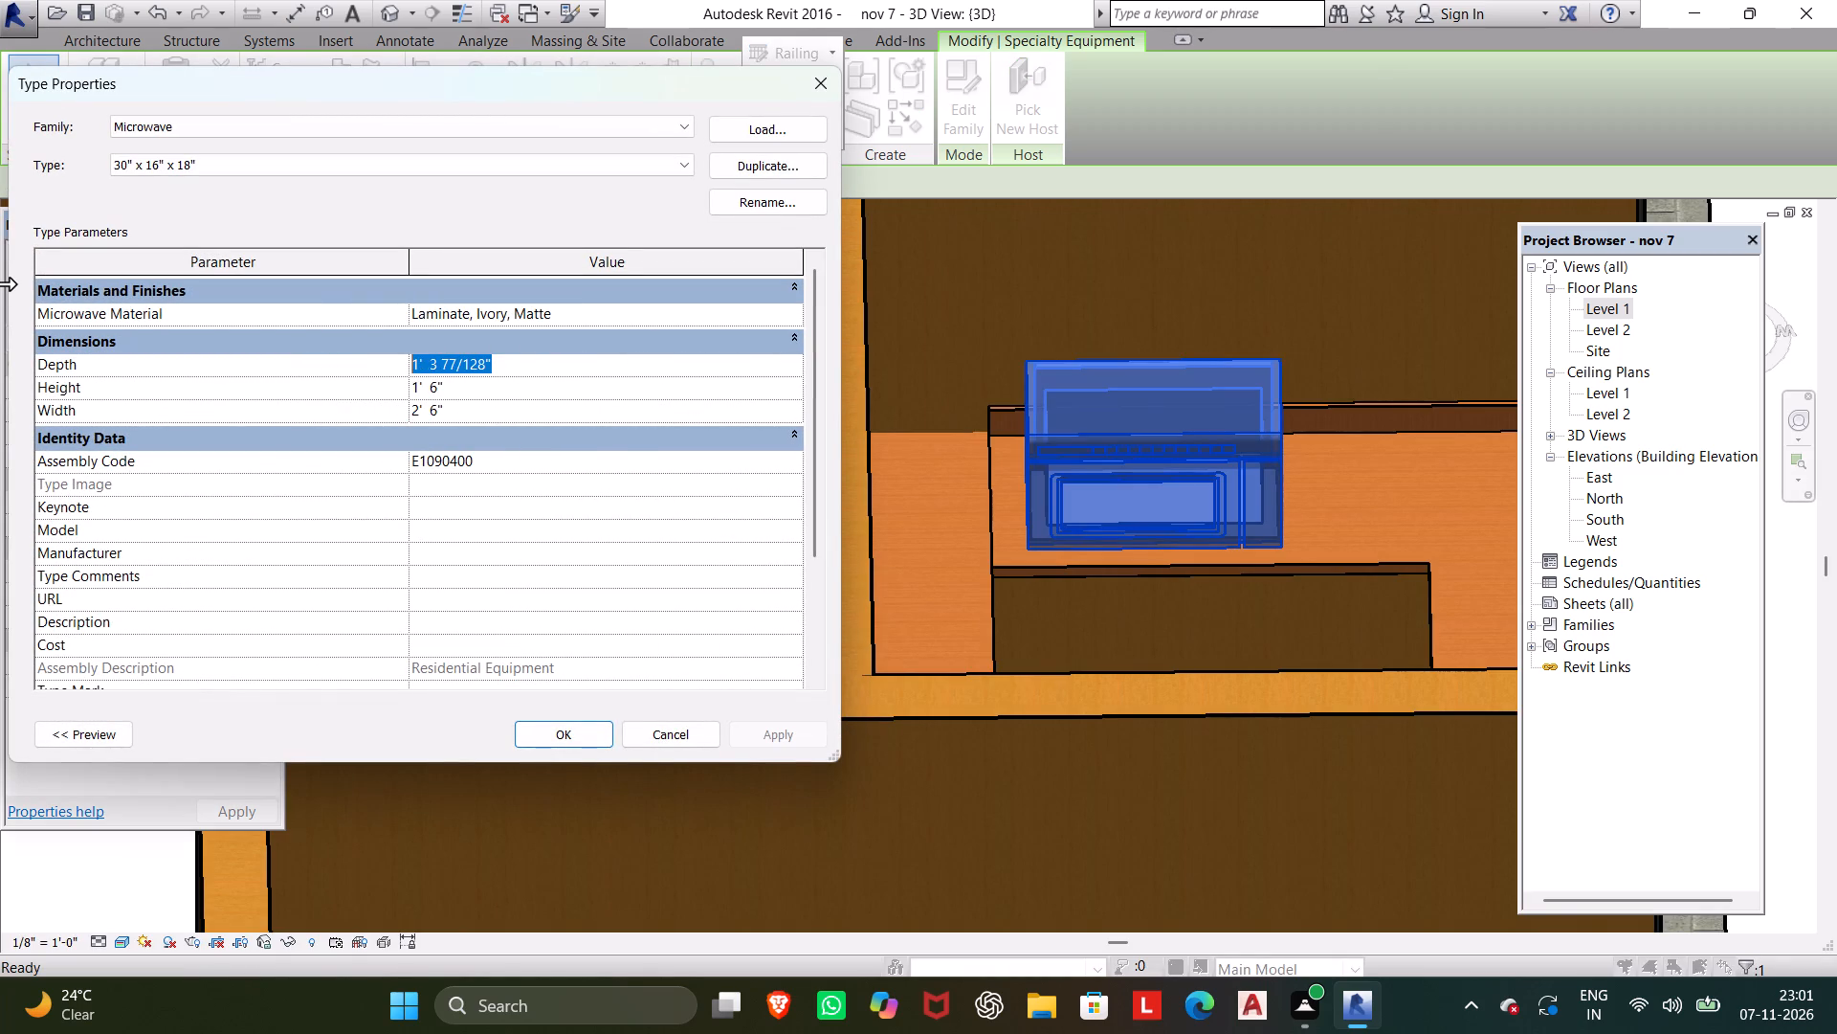
{"action": "type", "text": "1.2'"}
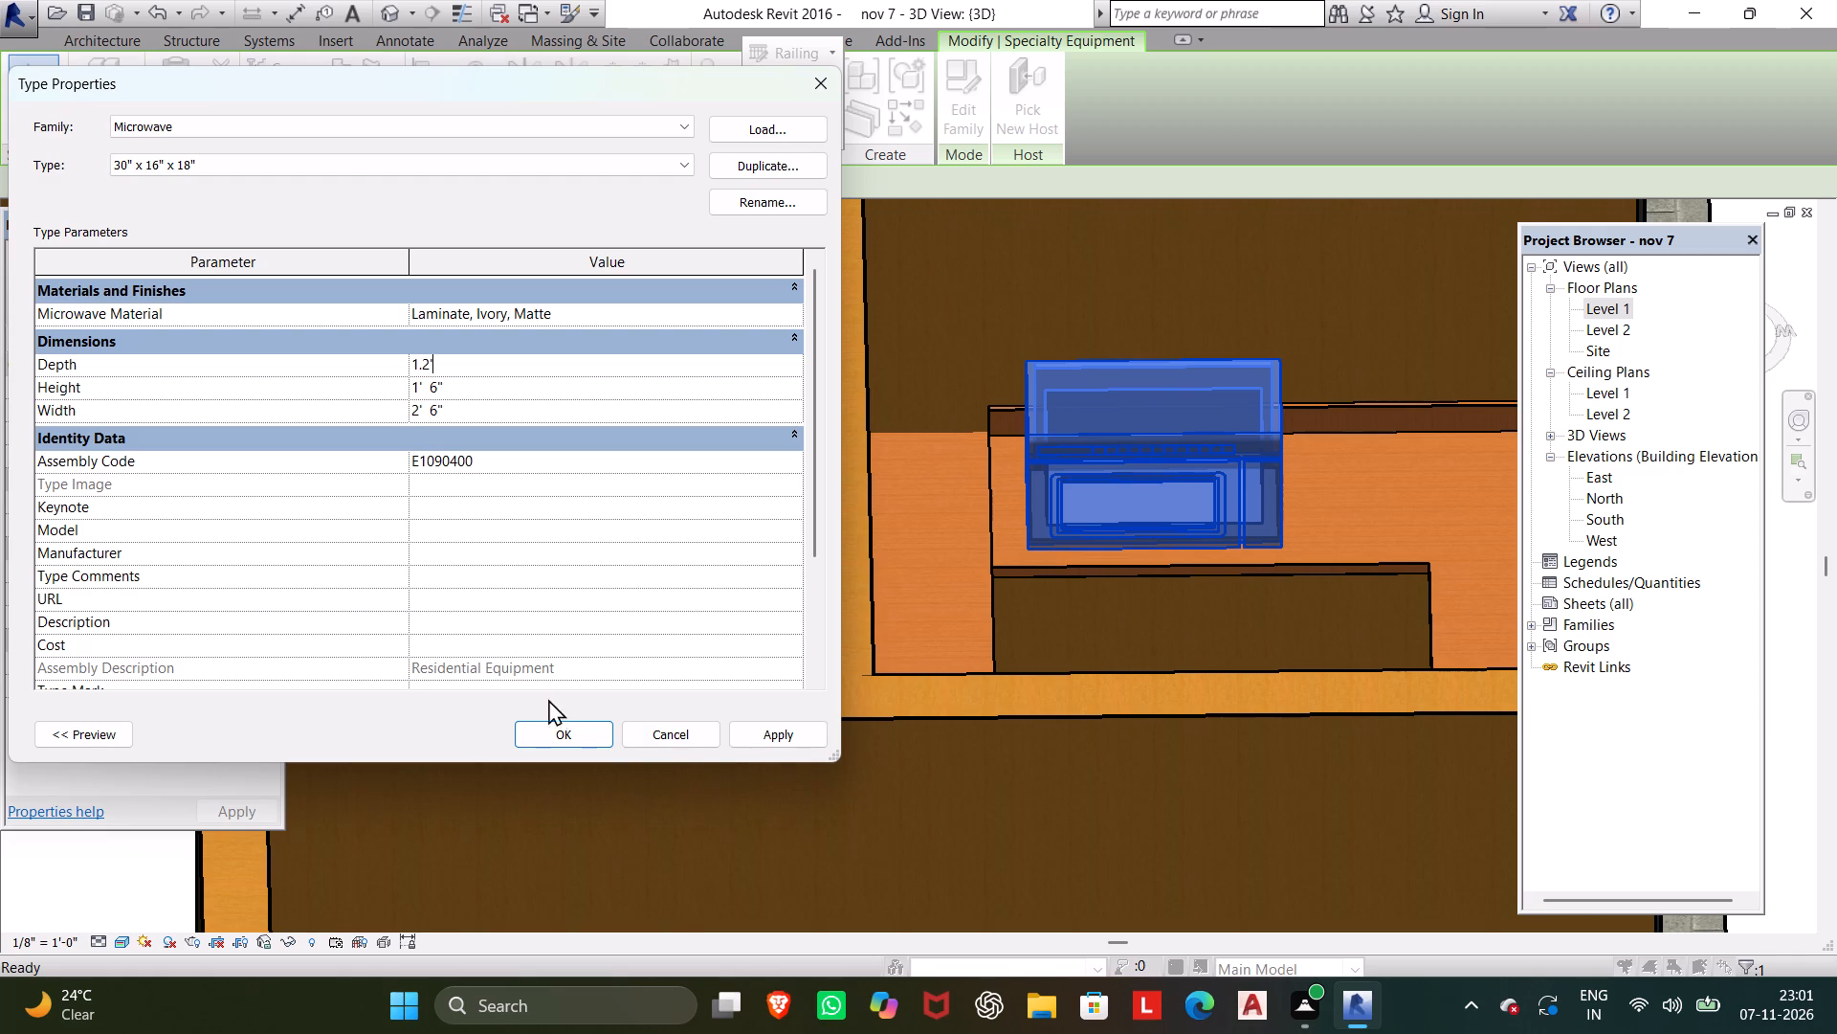
{"action": "left_click", "coordinate": [784, 740]}
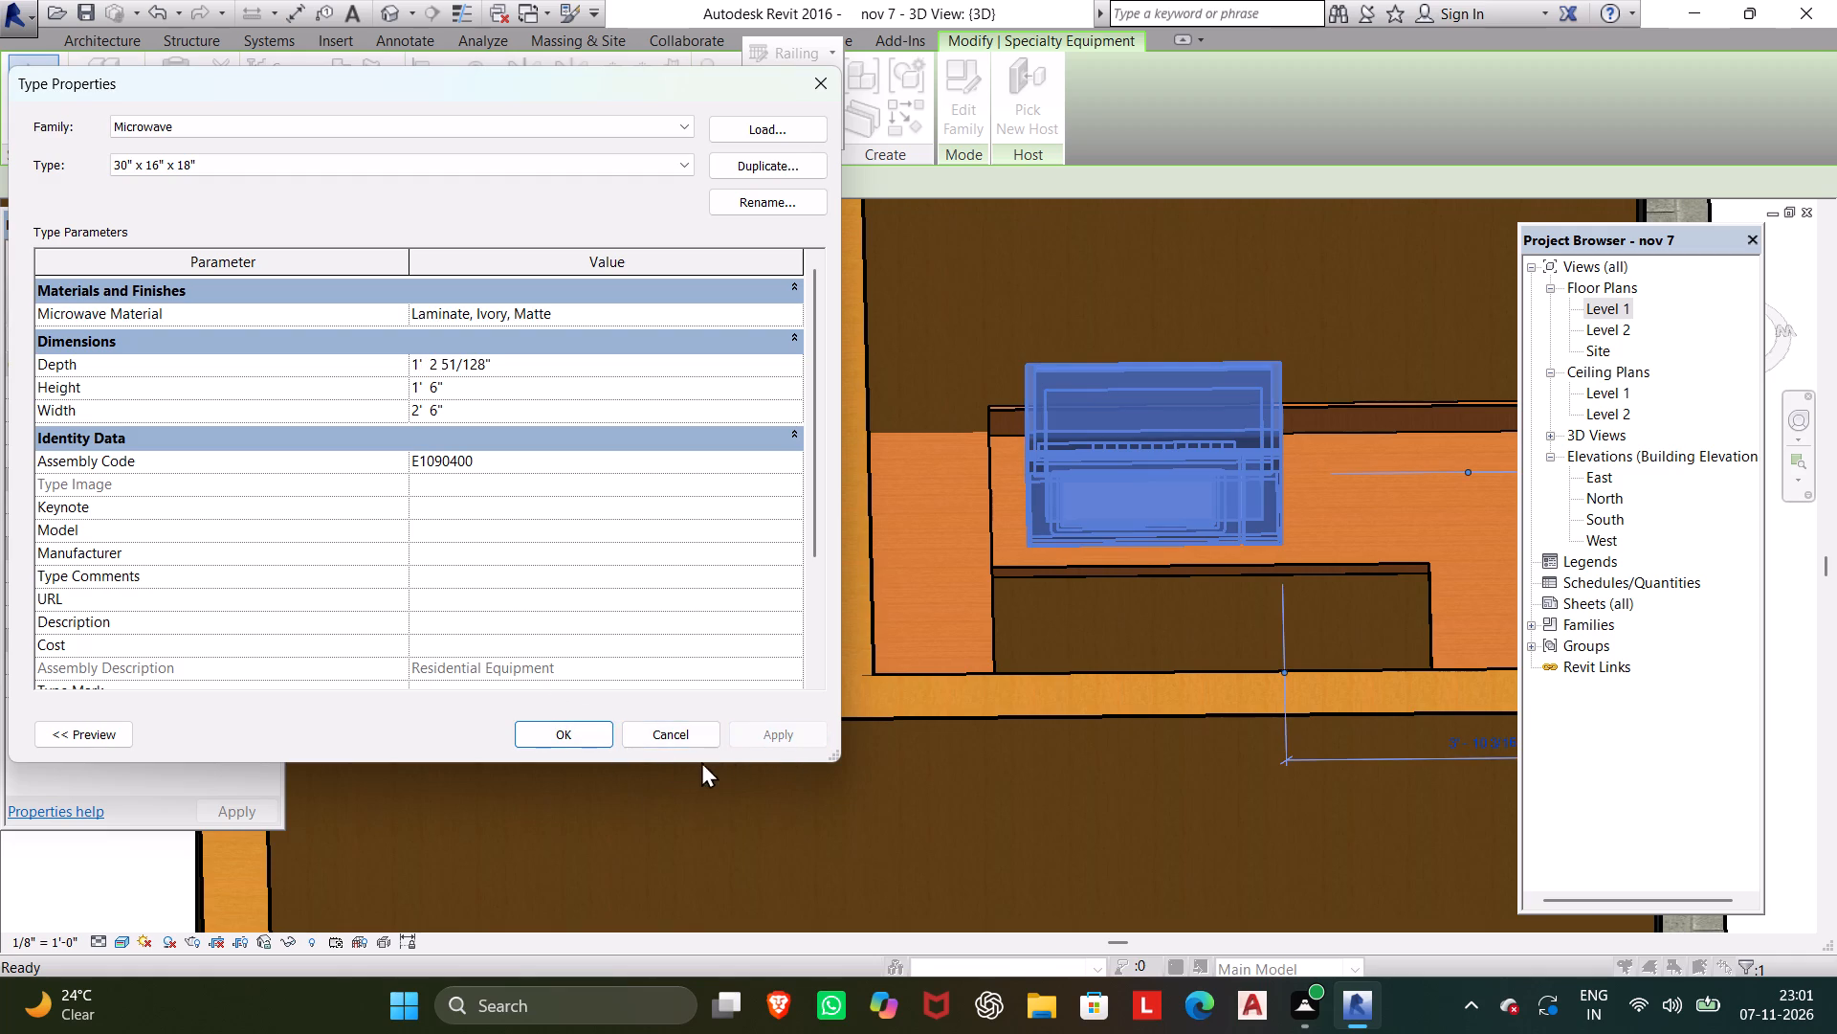
{"action": "left_click", "coordinate": [583, 731]}
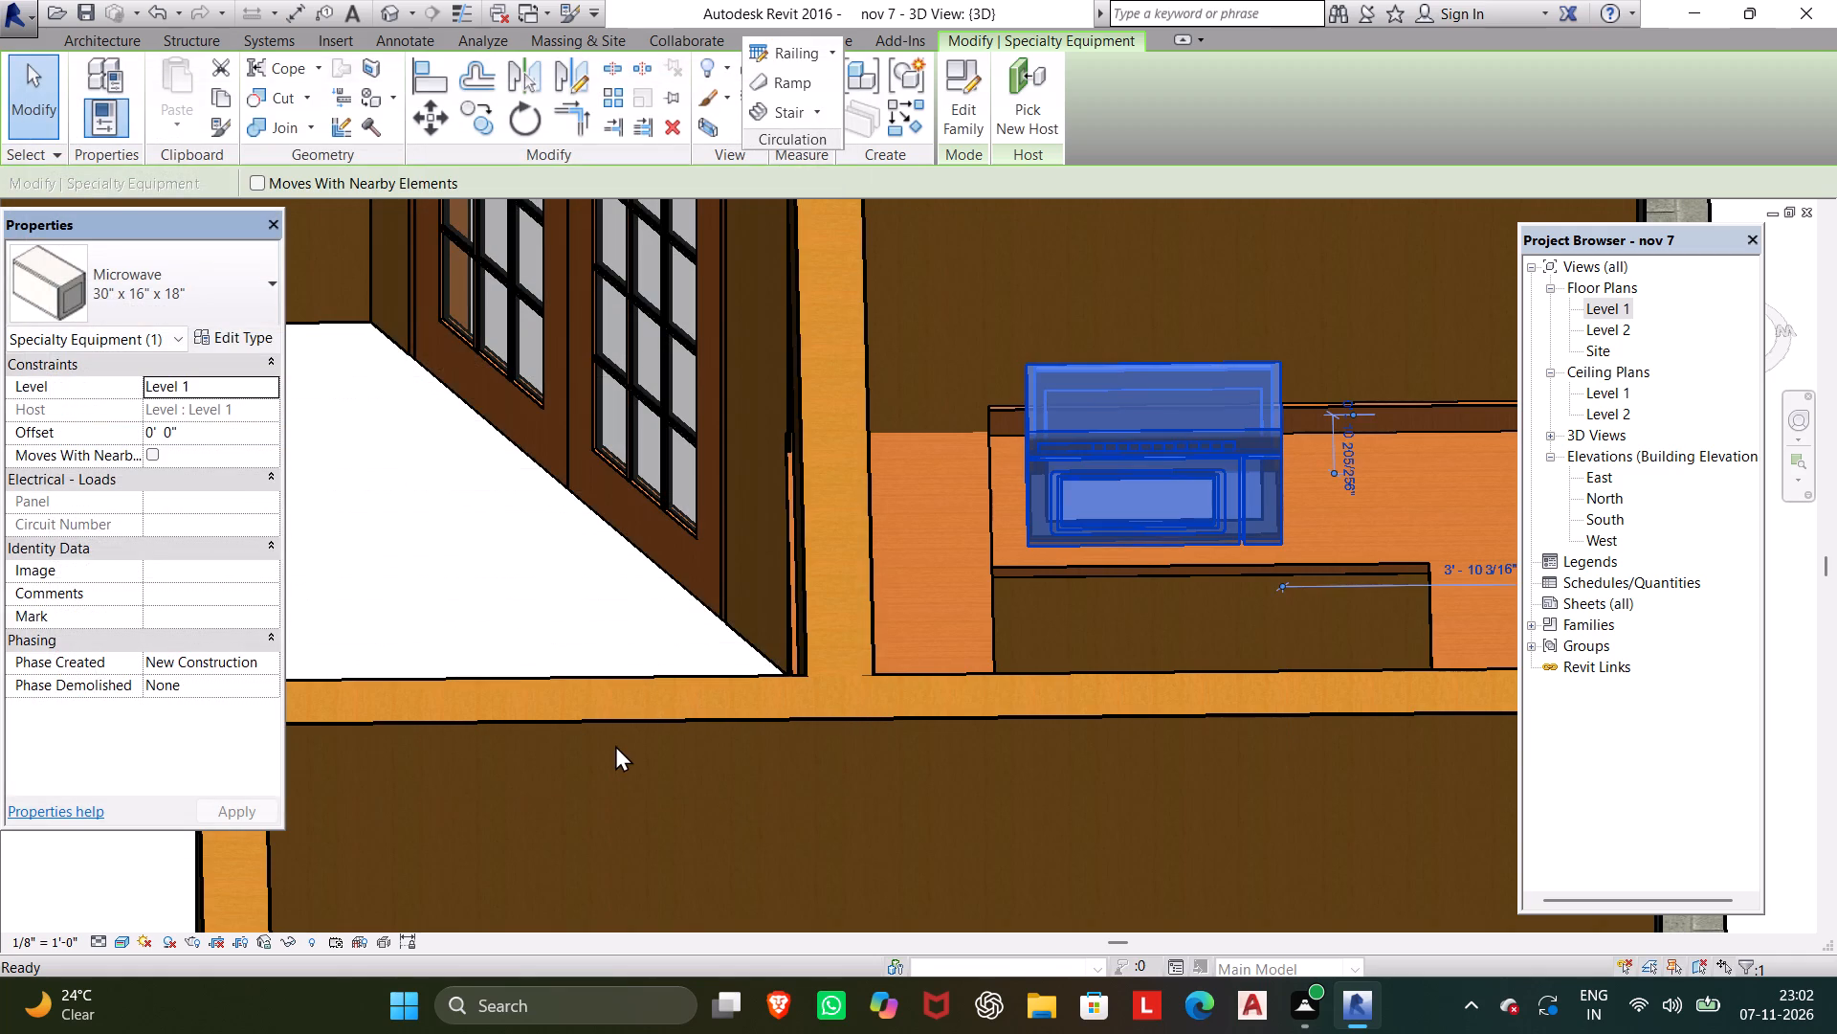
{"action": "key", "text": "Escape"}
Load the Cook Top-4 Unit.0001 family from the Domestic folder of the US Imperial Specialty Equipment library for component placement.
{"action": "scroll", "coordinate": [749, 825], "scroll_direction": "down", "scroll_amount": 3}
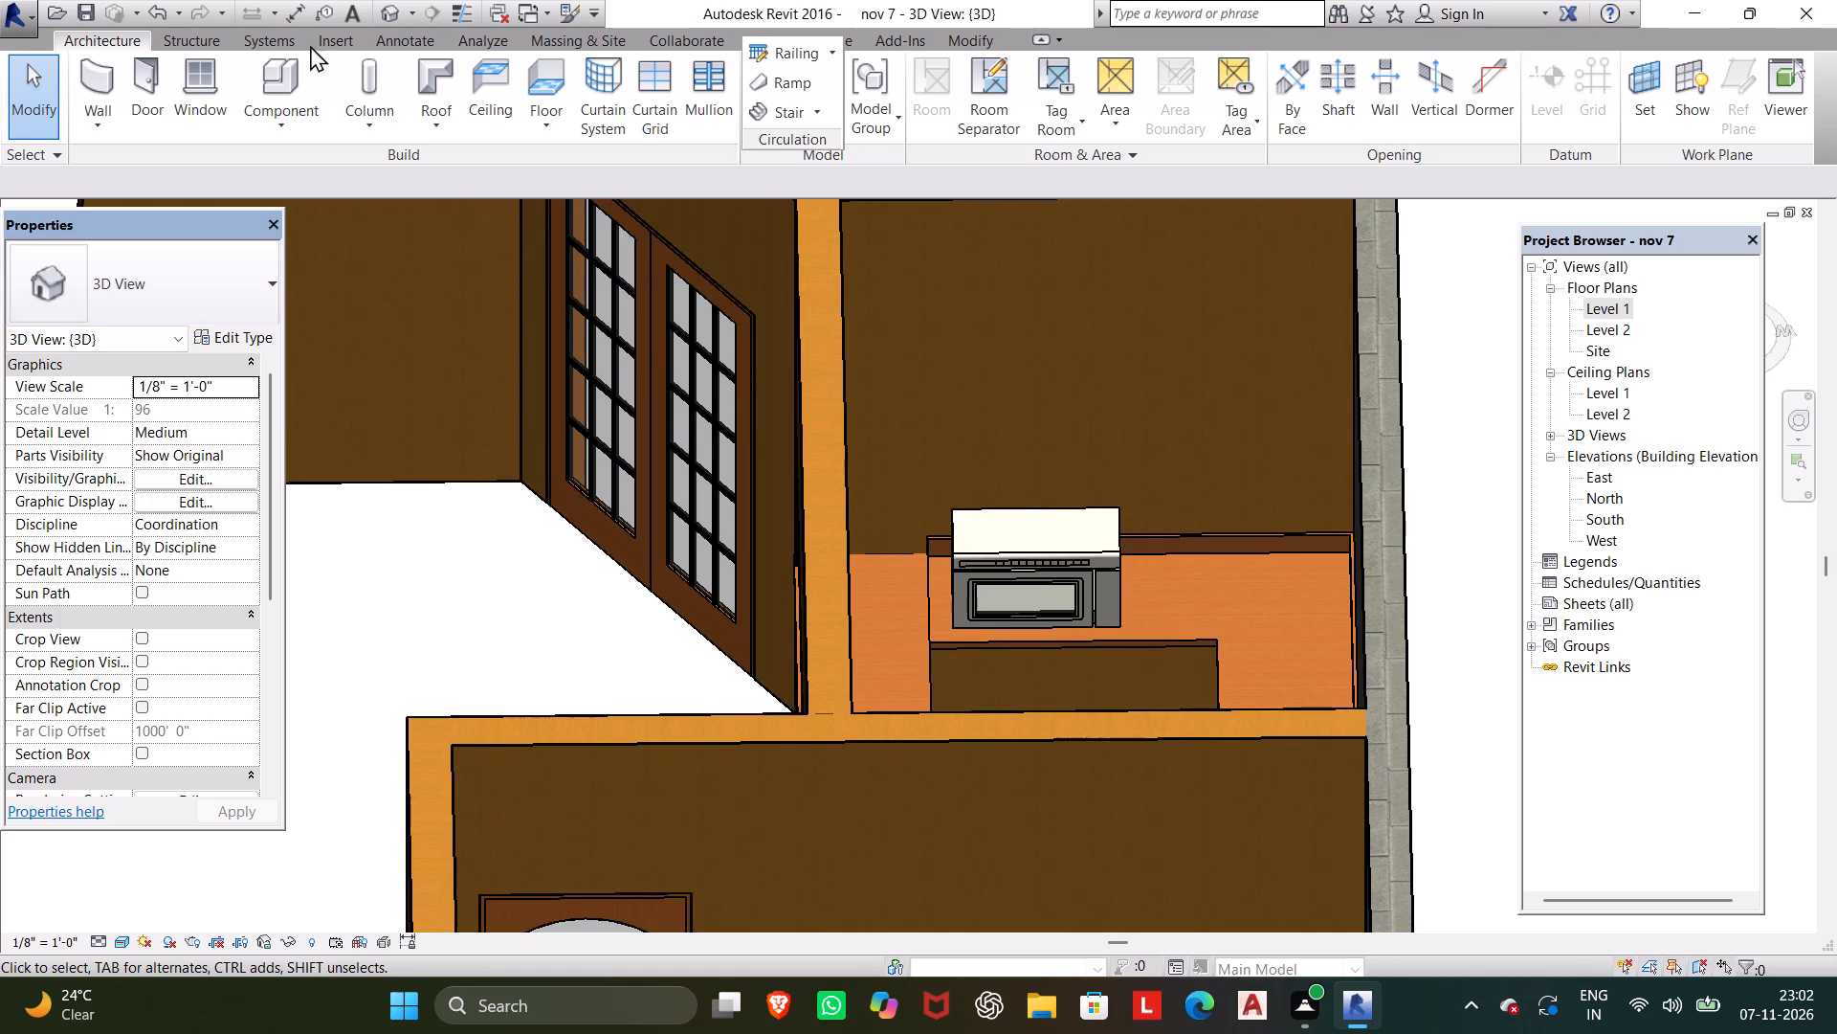
{"action": "left_click", "coordinate": [281, 82]}
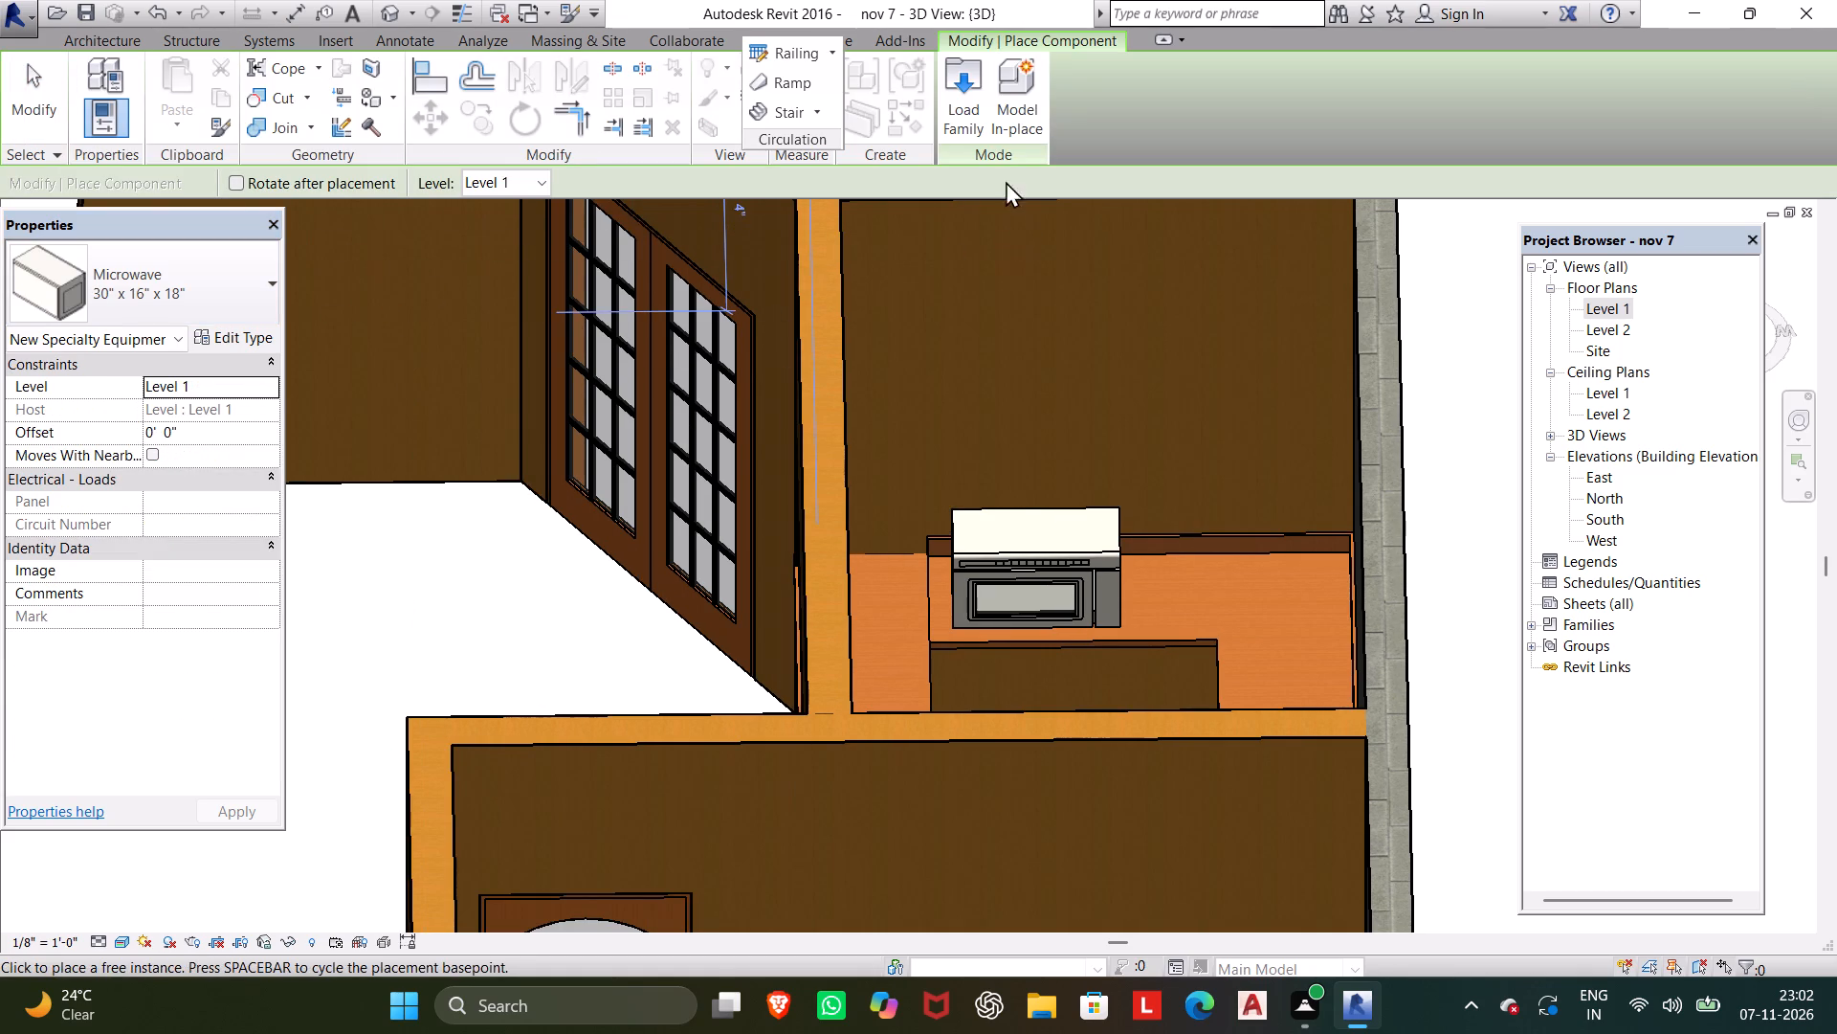
{"action": "left_click", "coordinate": [985, 109]}
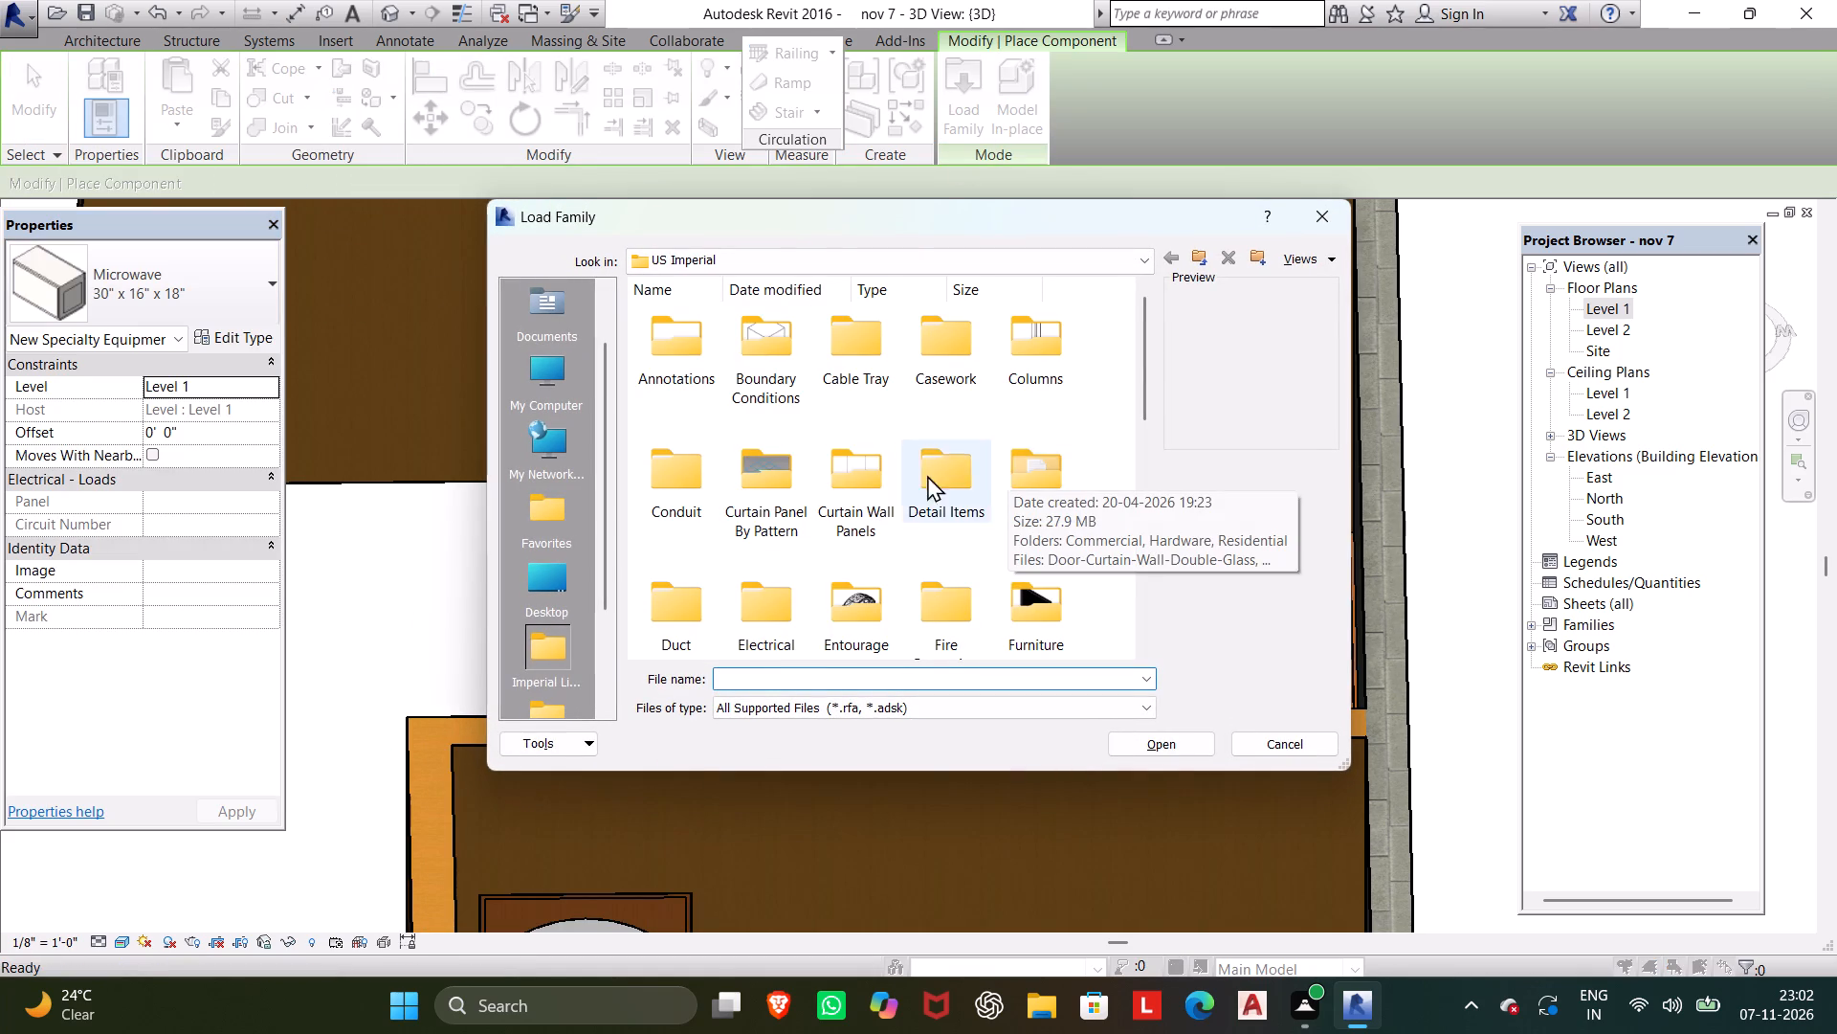
{"action": "scroll", "coordinate": [902, 487], "scroll_direction": "down", "scroll_amount": 2}
{"action": "left_click", "coordinate": [787, 512]}
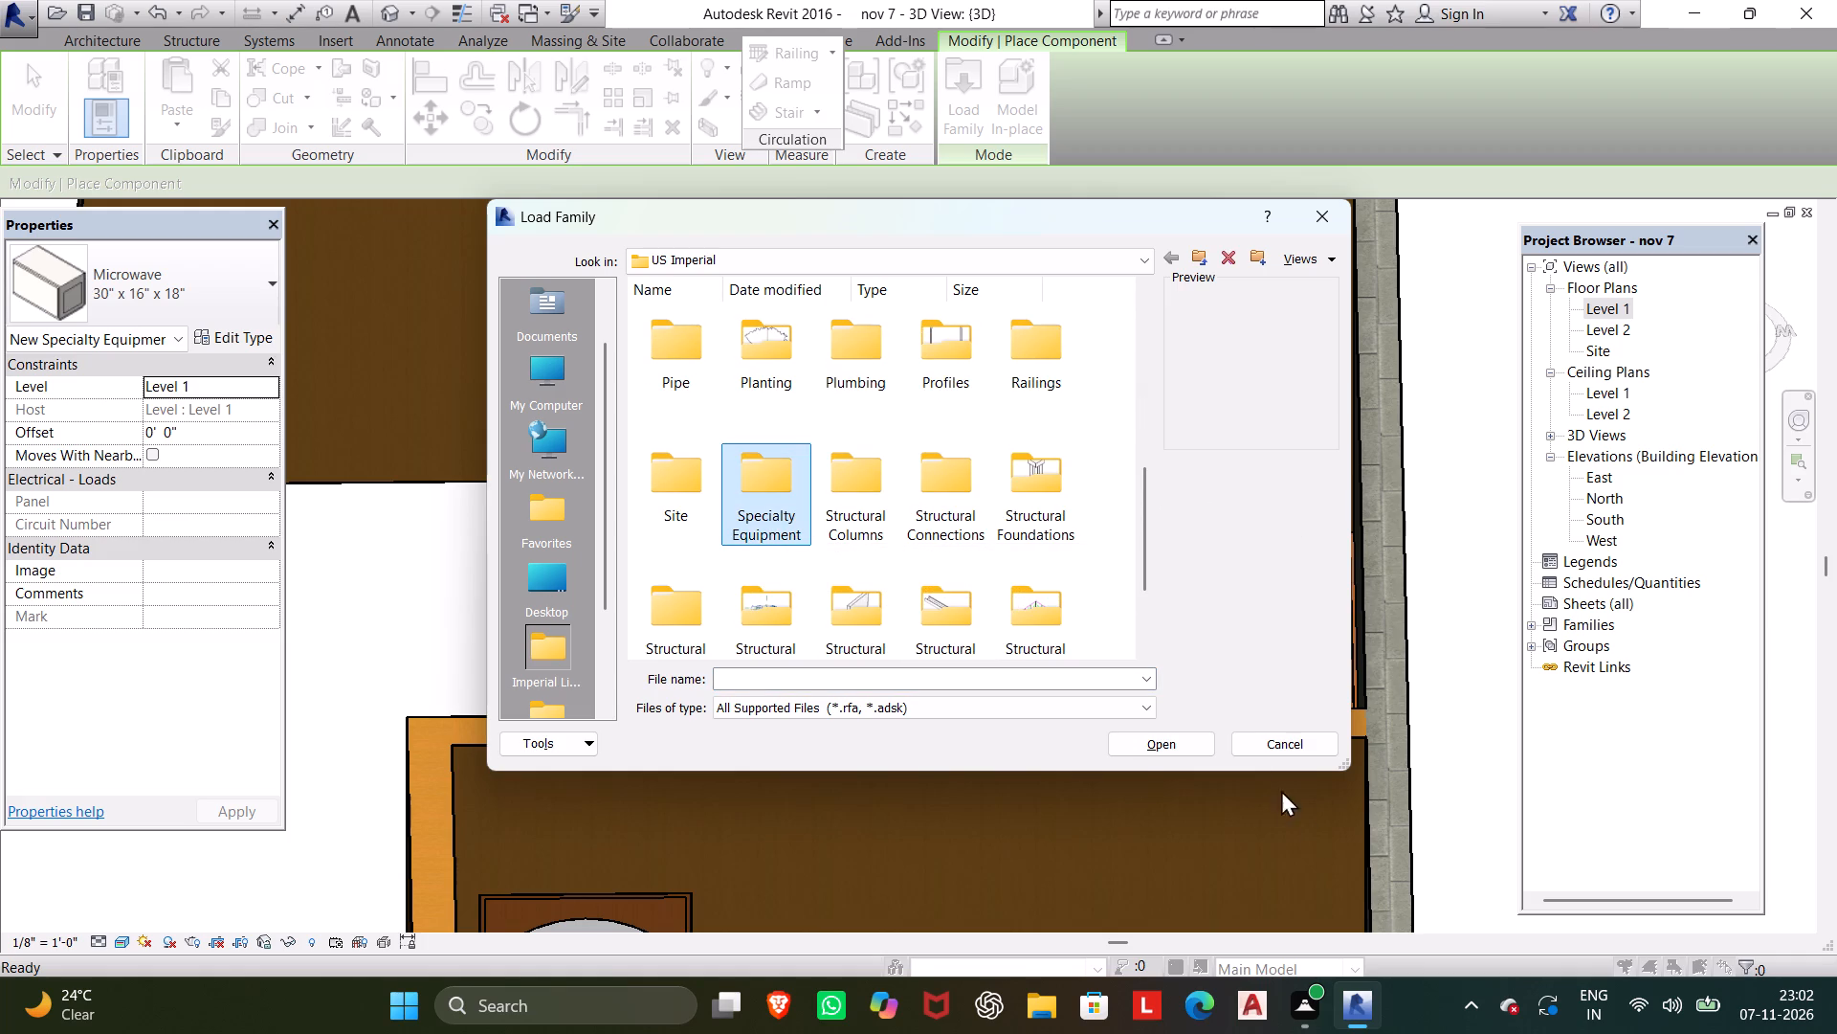
{"action": "left_click", "coordinate": [1132, 748]}
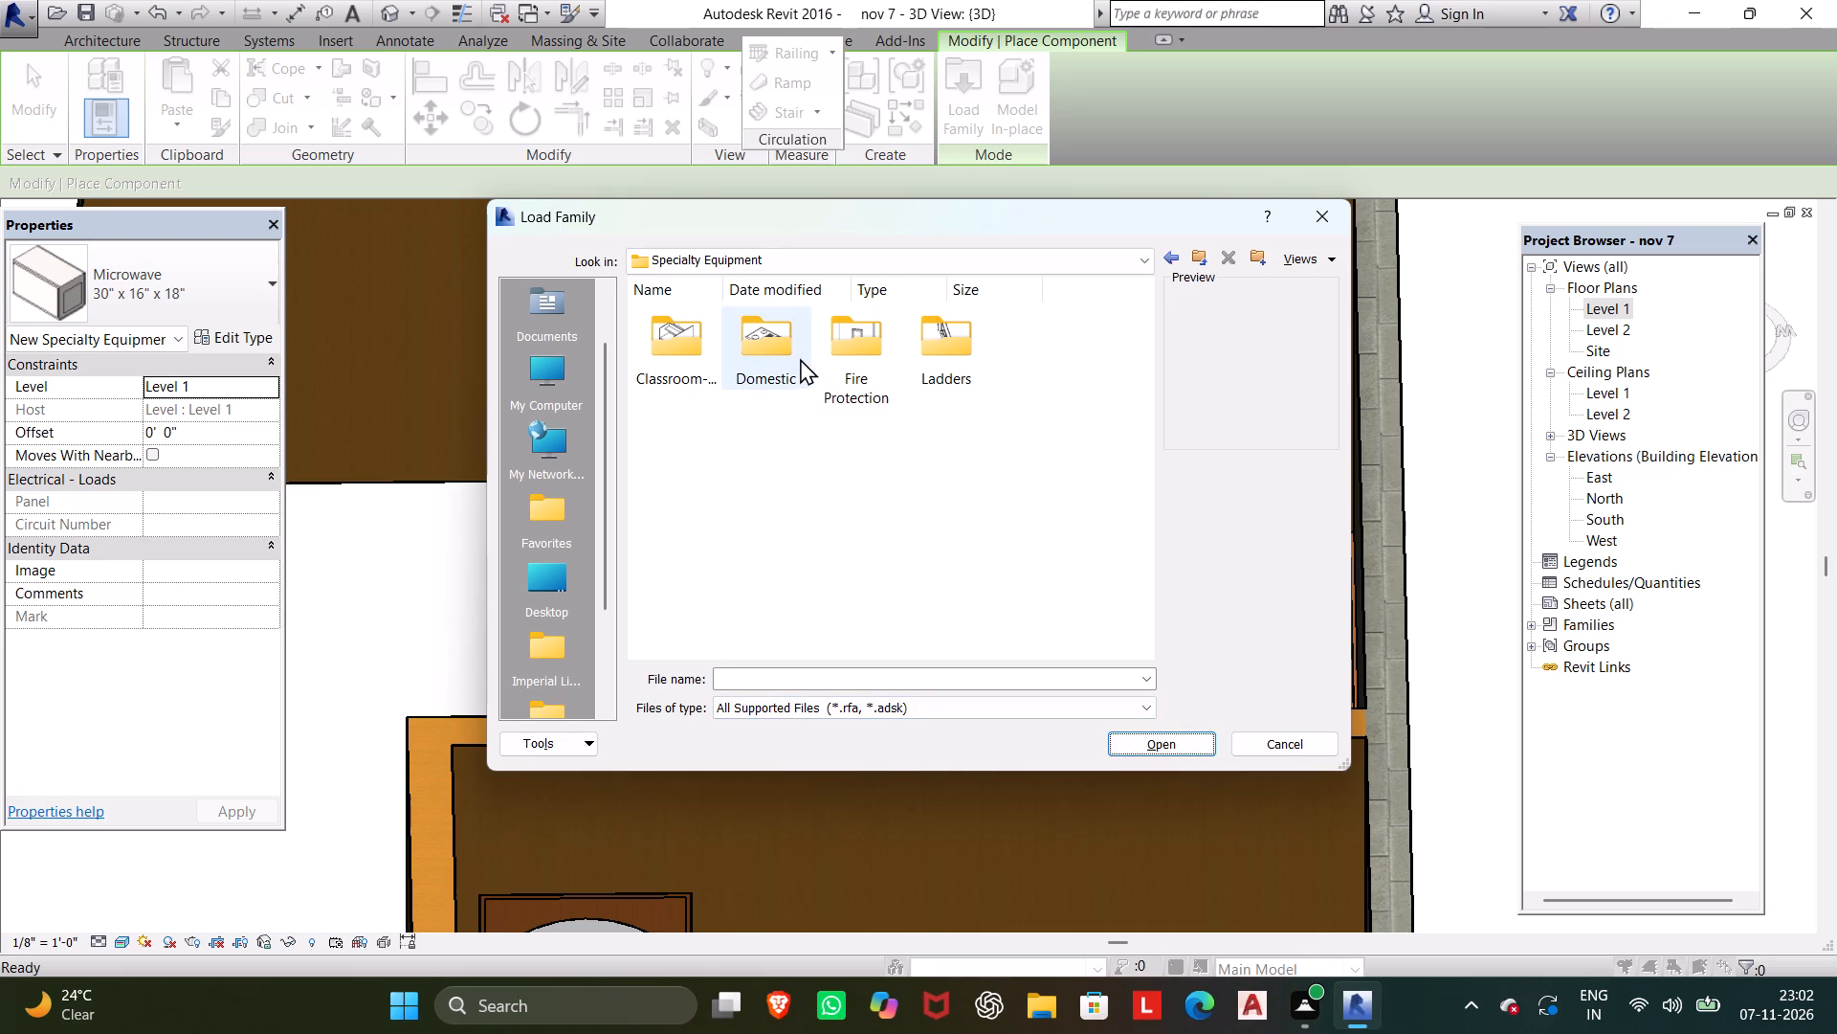
{"action": "left_click", "coordinate": [793, 359]}
{"action": "left_click", "coordinate": [1117, 741]}
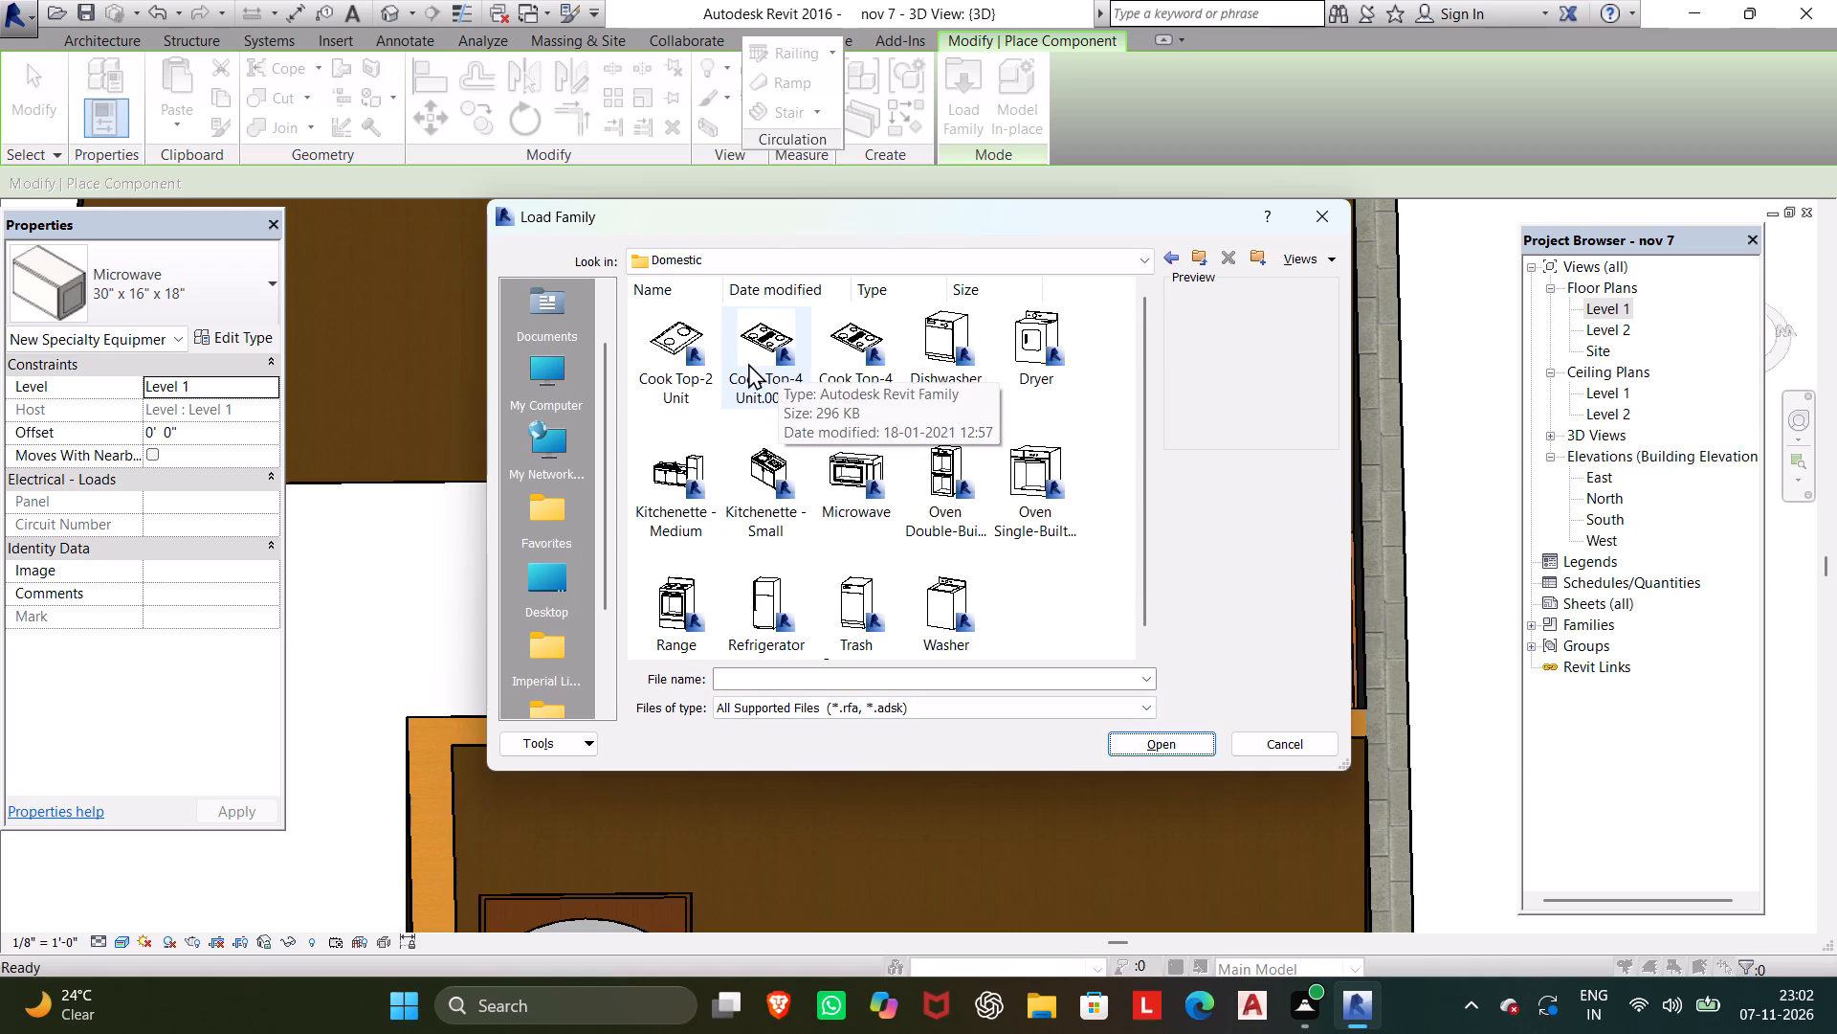
{"action": "left_click", "coordinate": [786, 352]}
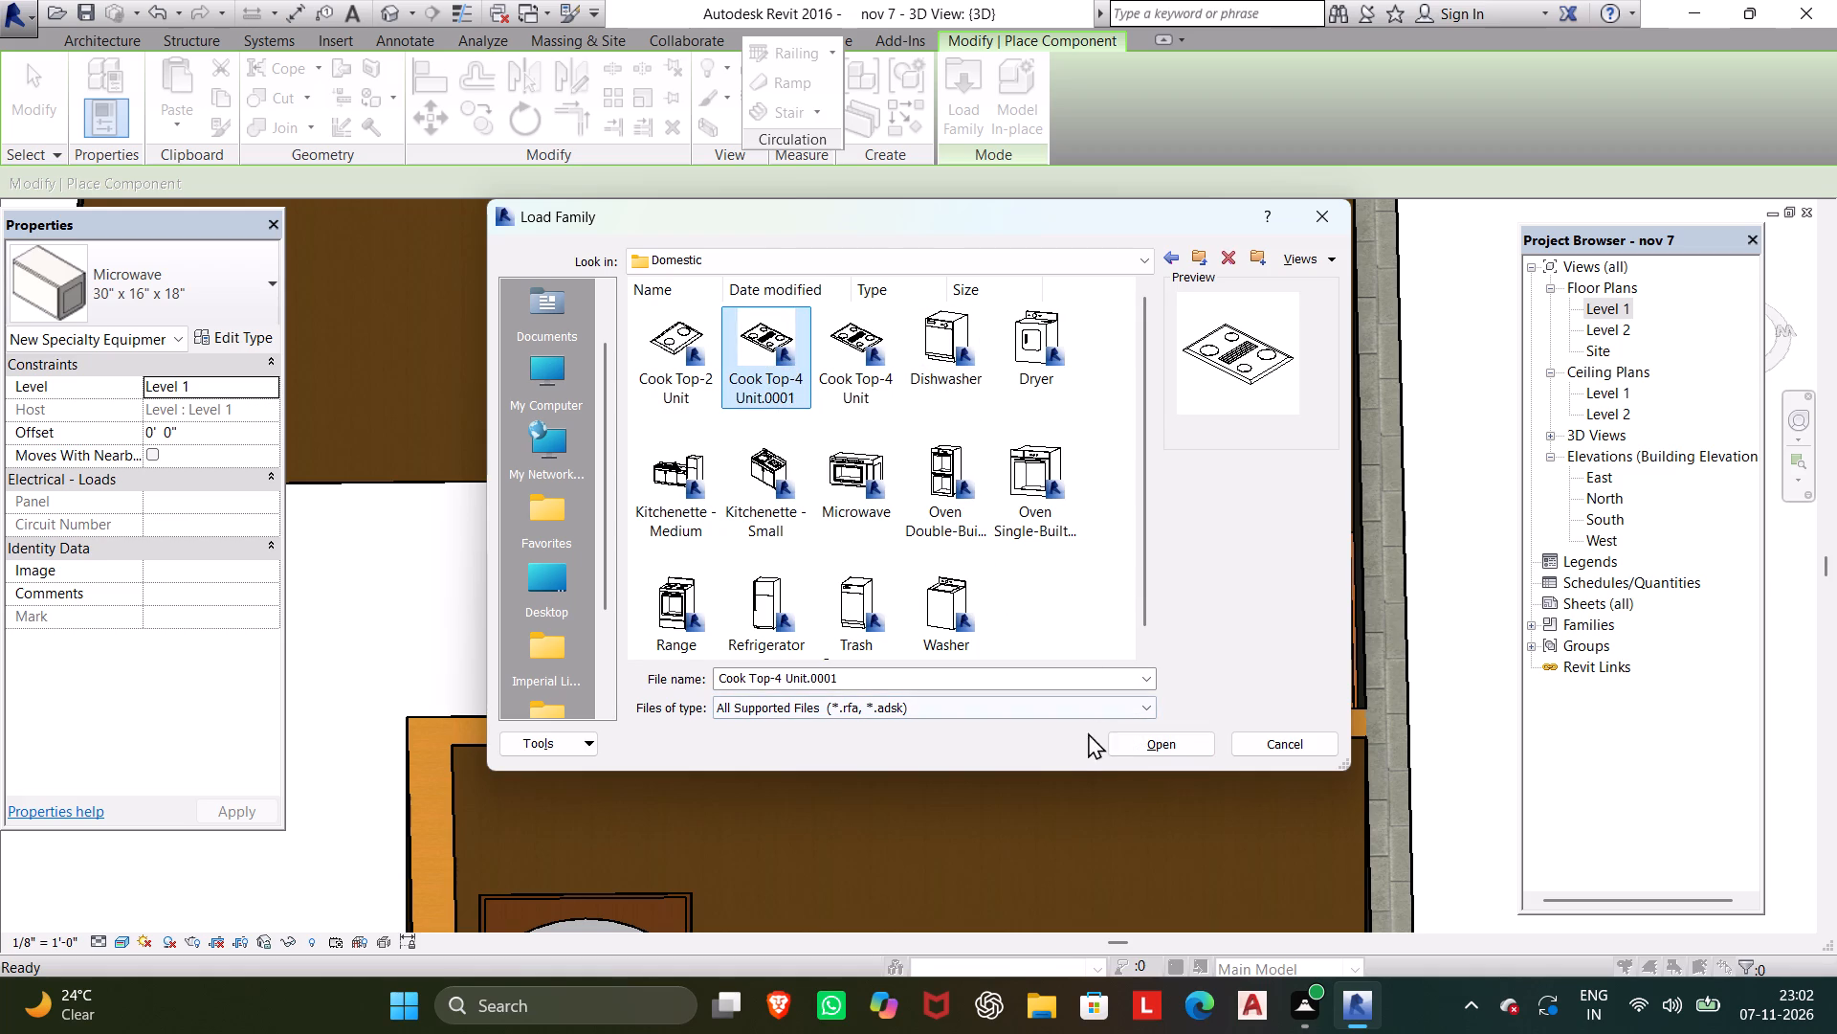
{"action": "left_click", "coordinate": [1119, 750]}
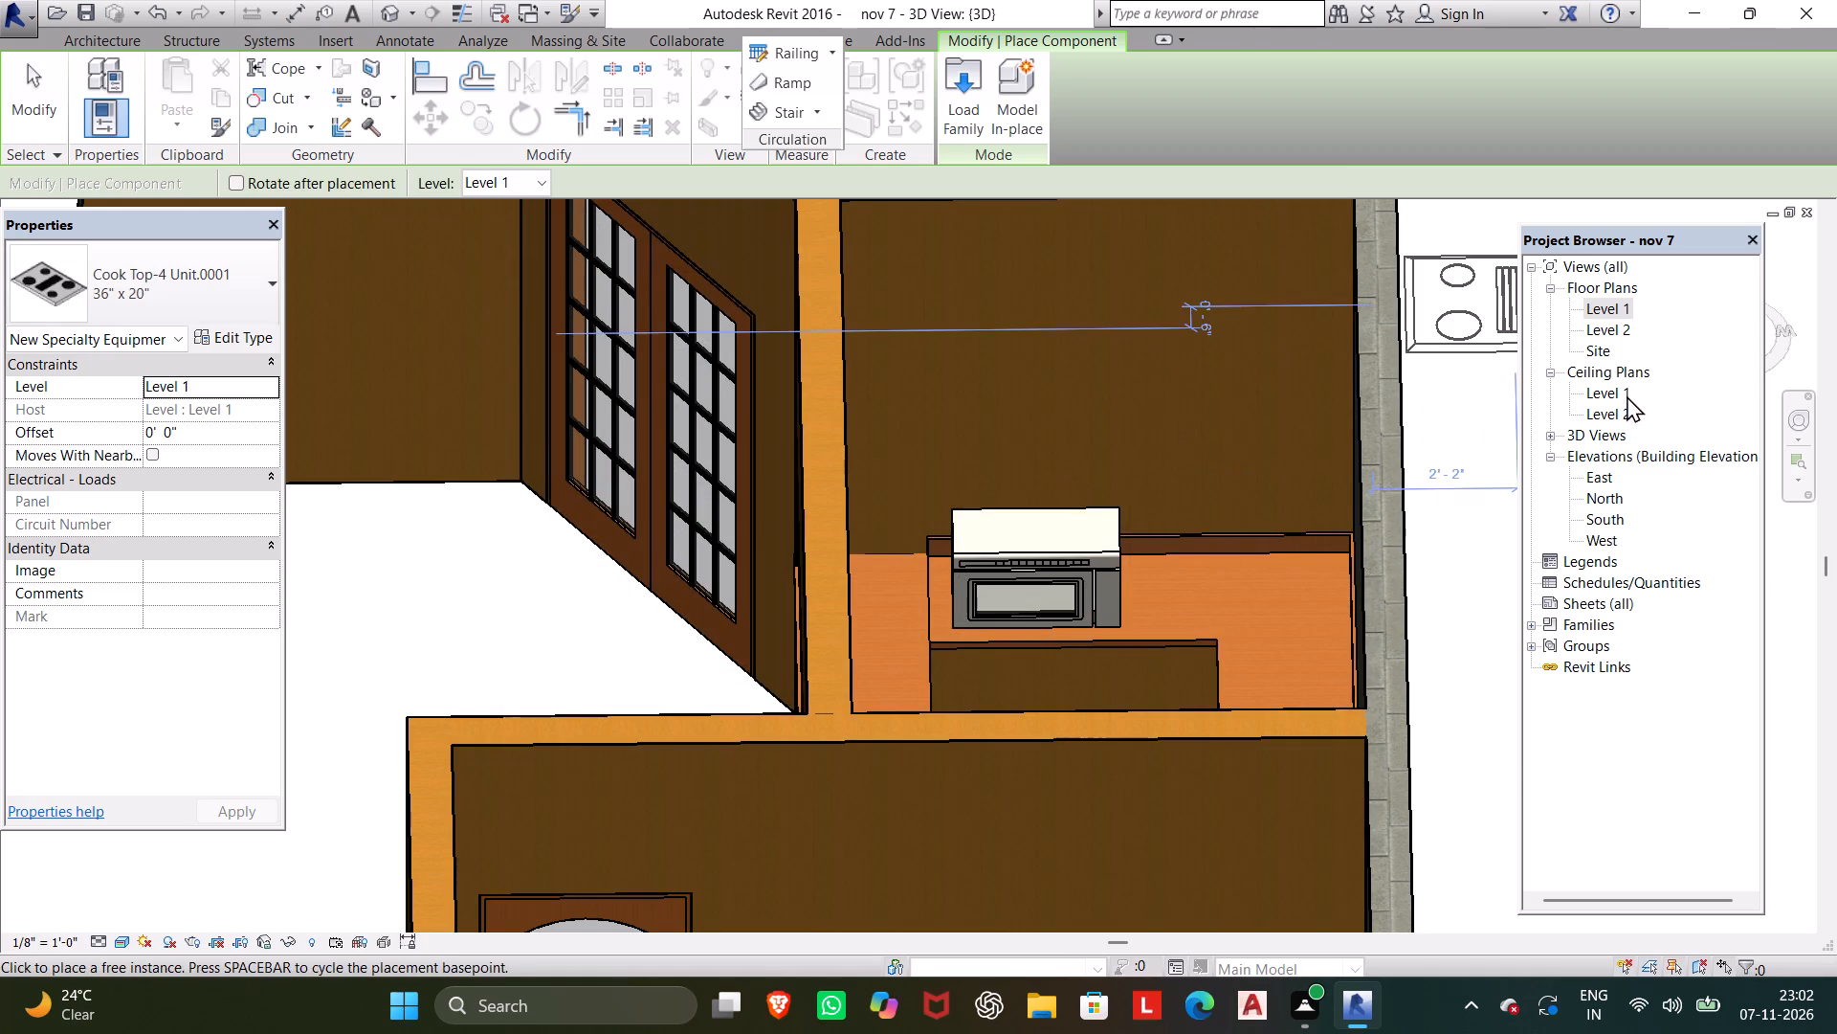
Switch to the Level 1 floor plan and dismiss the card covering the drawing area, with the kitchen in view.
{"action": "scroll", "coordinate": [1285, 501], "scroll_direction": "down", "scroll_amount": 3}
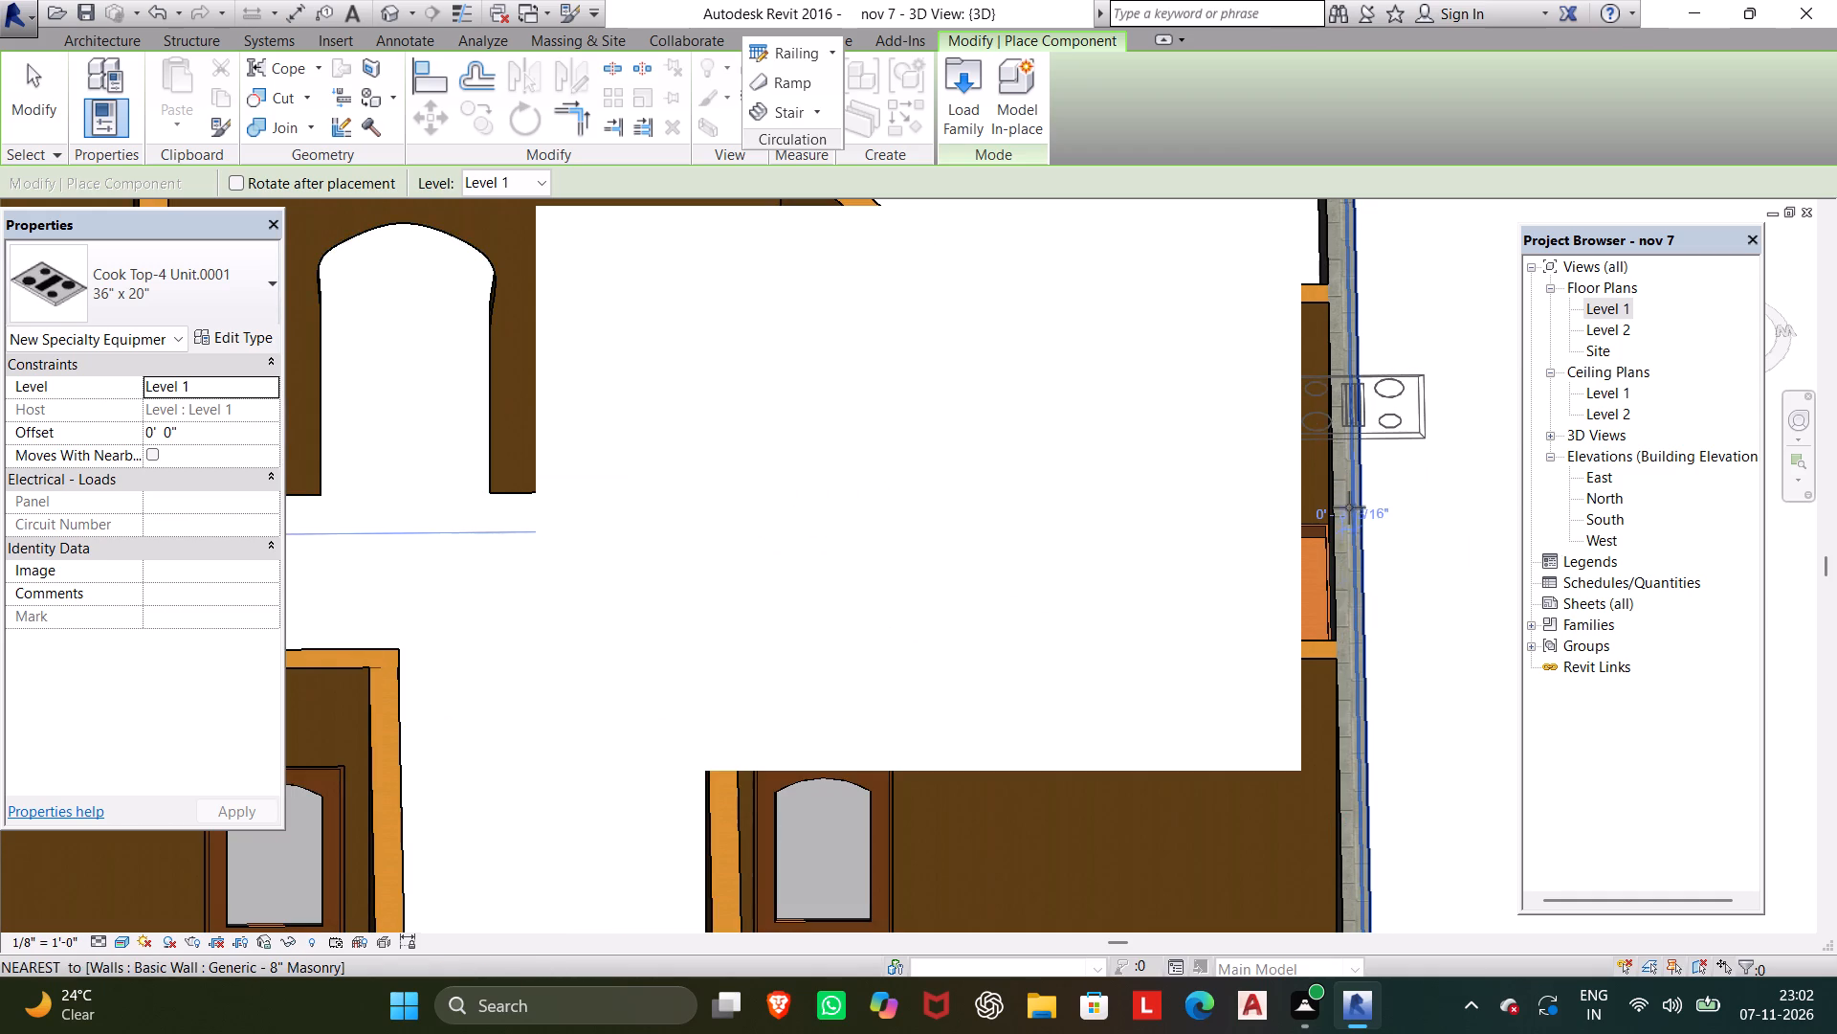
{"action": "double_click", "coordinate": [1616, 292]}
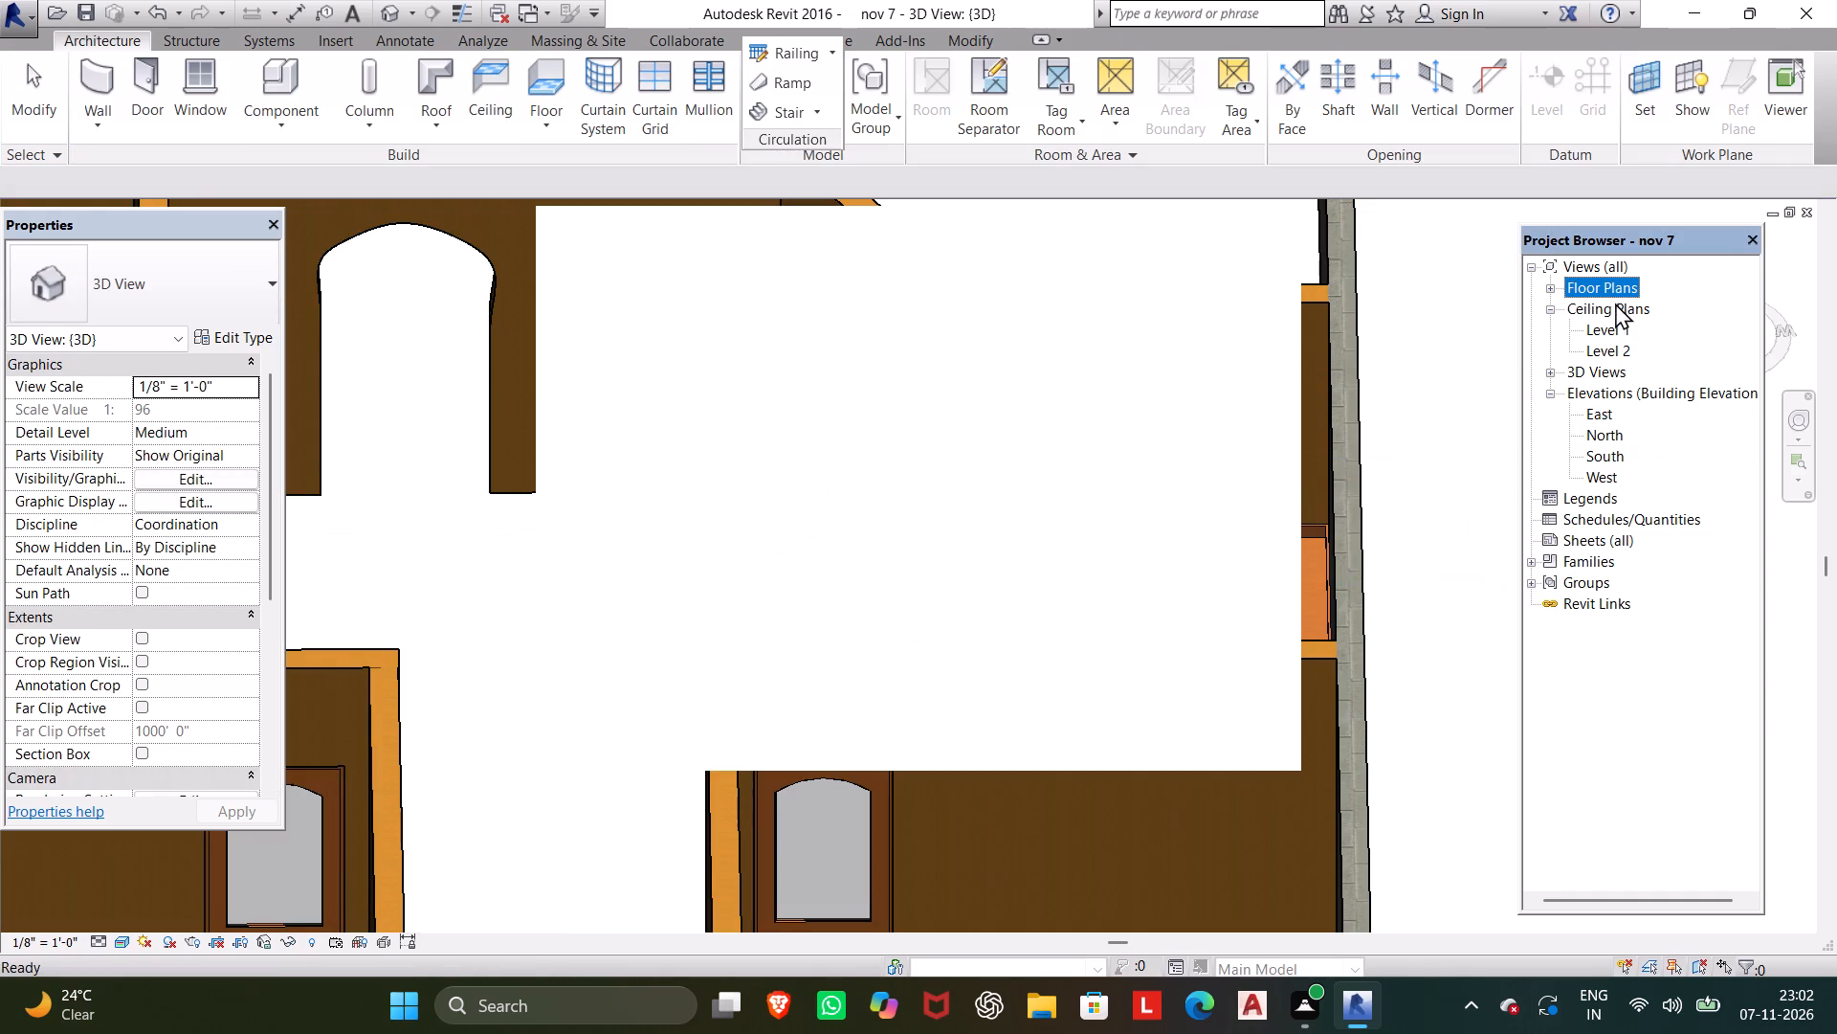
{"action": "left_click", "coordinate": [1621, 283]}
{"action": "left_click", "coordinate": [1621, 292]}
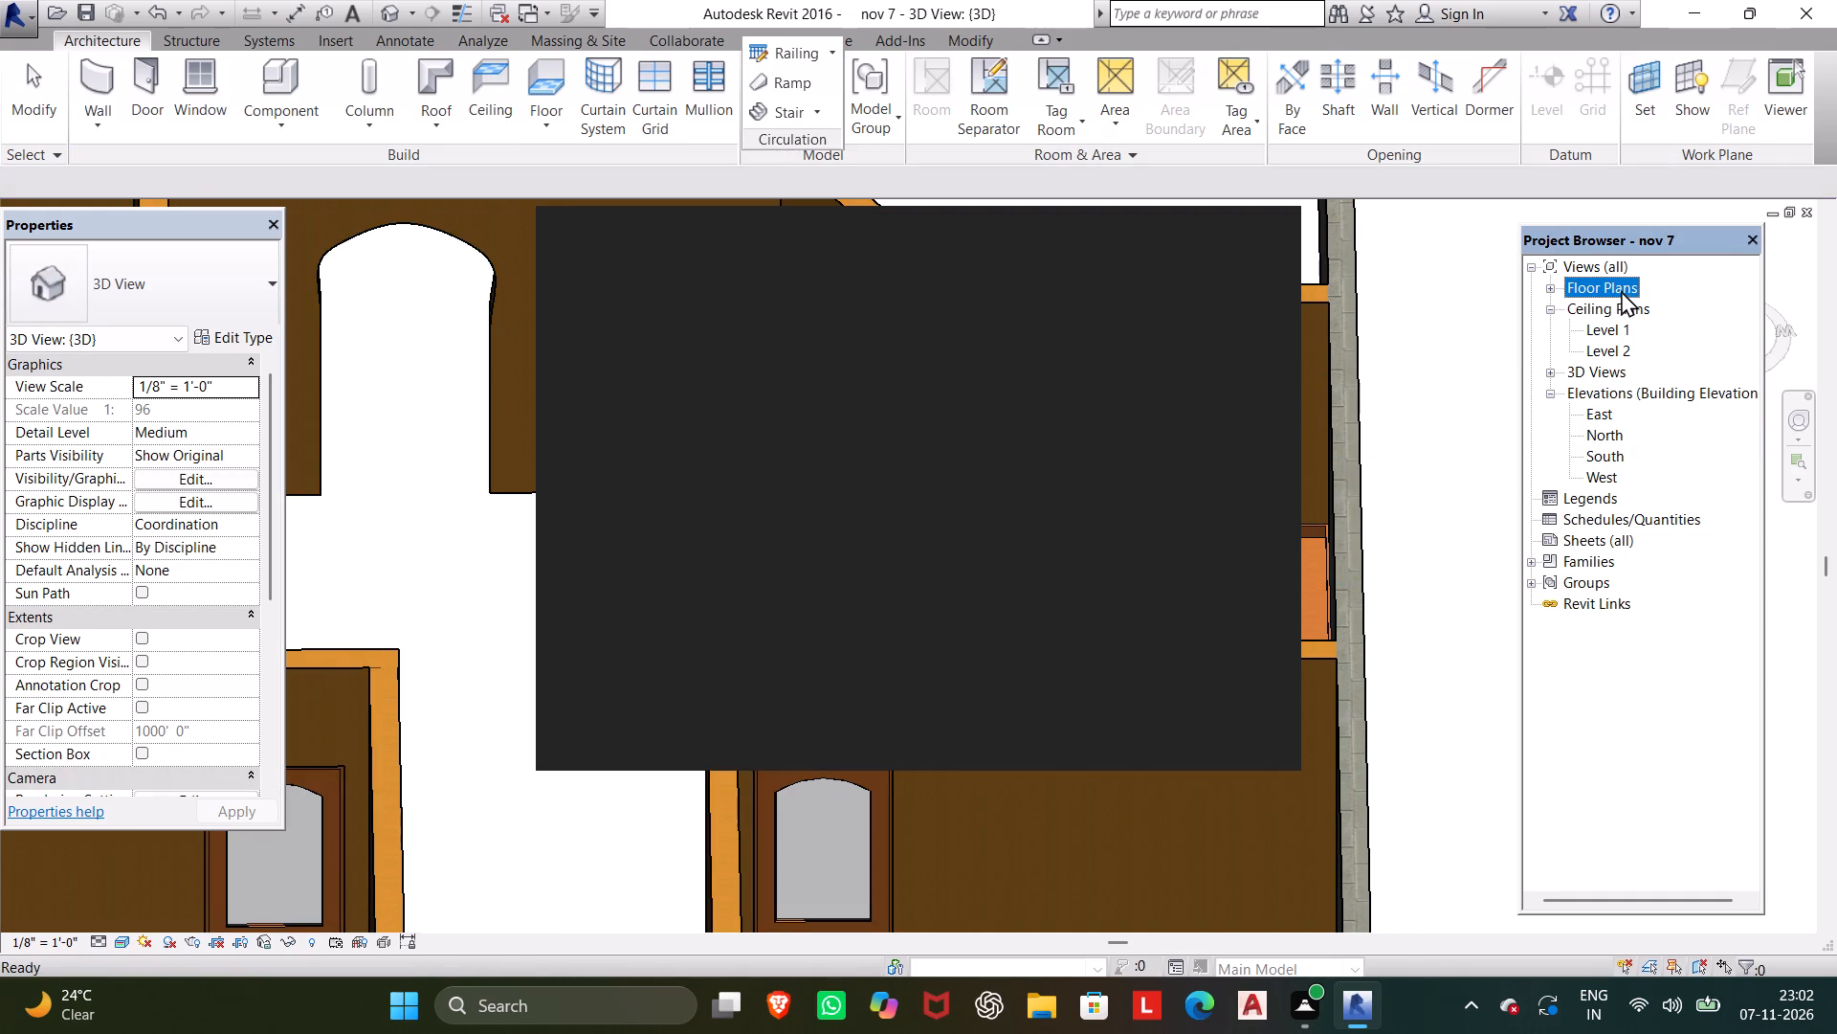
{"action": "triple_click", "coordinate": [1621, 287]}
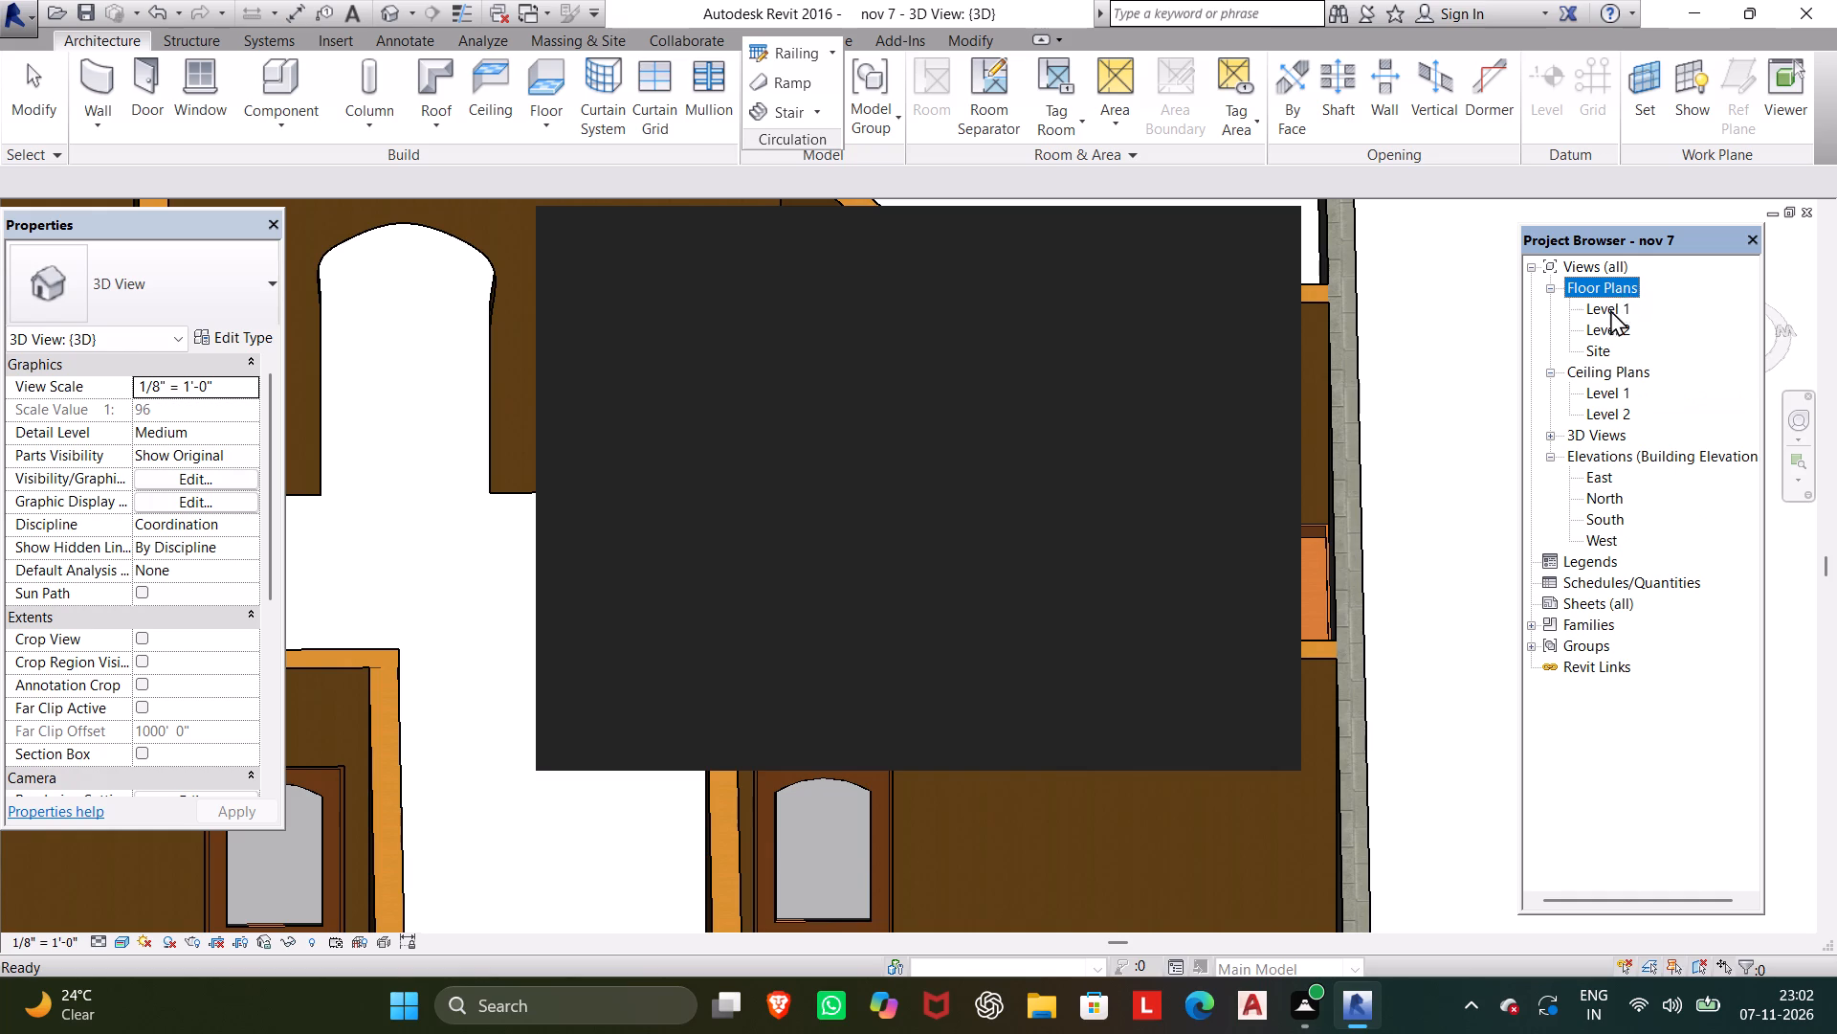
{"action": "double_click", "coordinate": [1607, 310]}
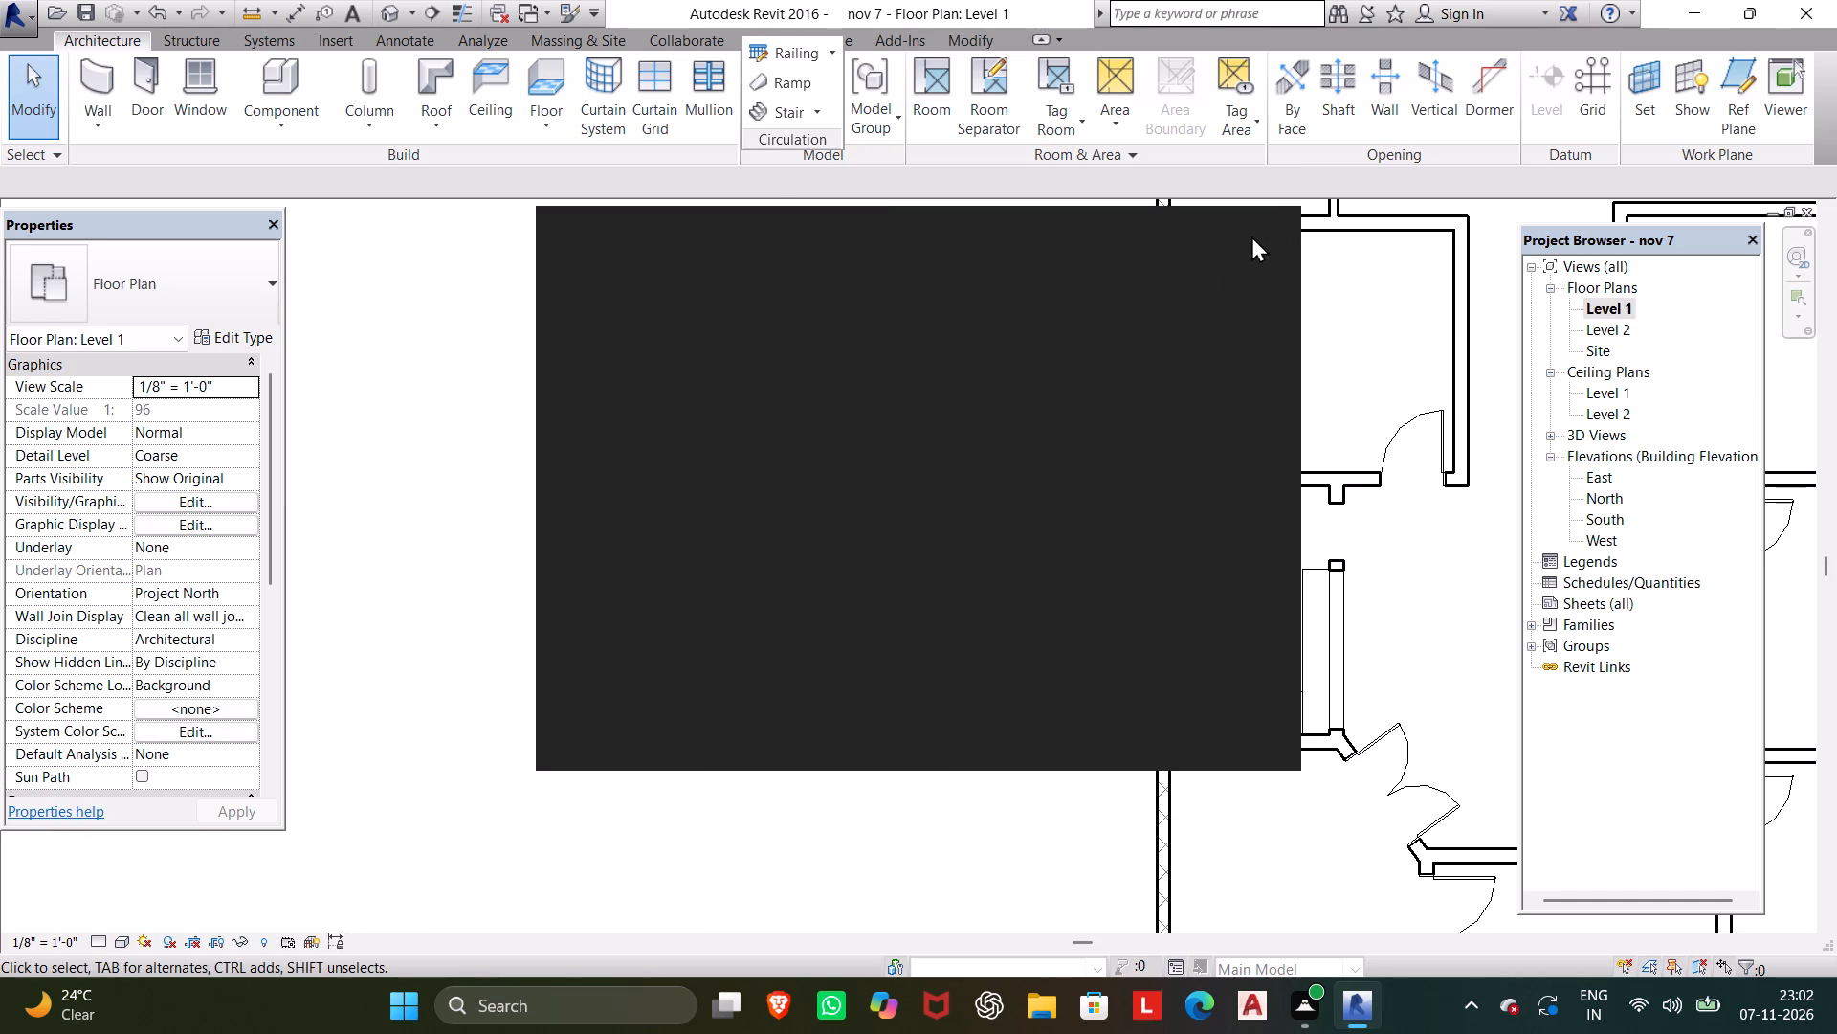
{"action": "scroll", "coordinate": [1234, 541], "scroll_direction": "down", "scroll_amount": 2}
{"action": "scroll", "coordinate": [1390, 488], "scroll_direction": "down", "scroll_amount": 7}
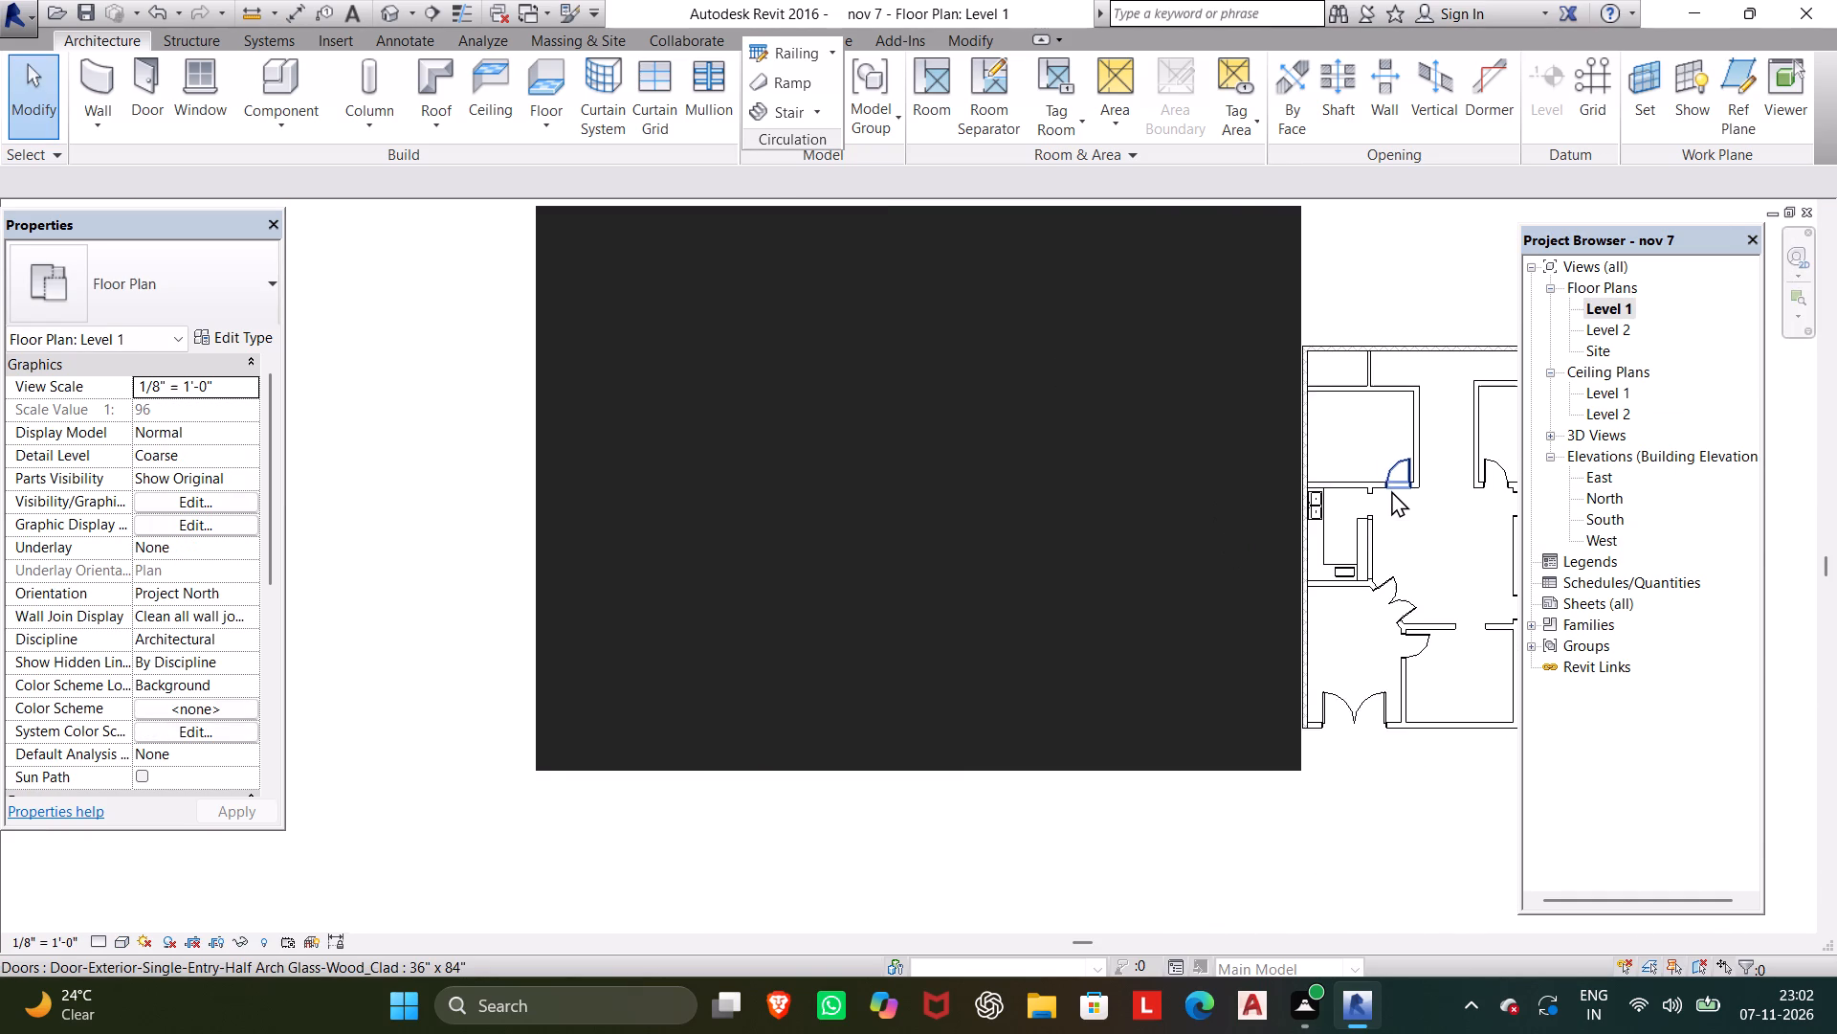
{"action": "middle_click_drag", "start_coordinate": [1391, 490], "coordinate": [1504, 544]}
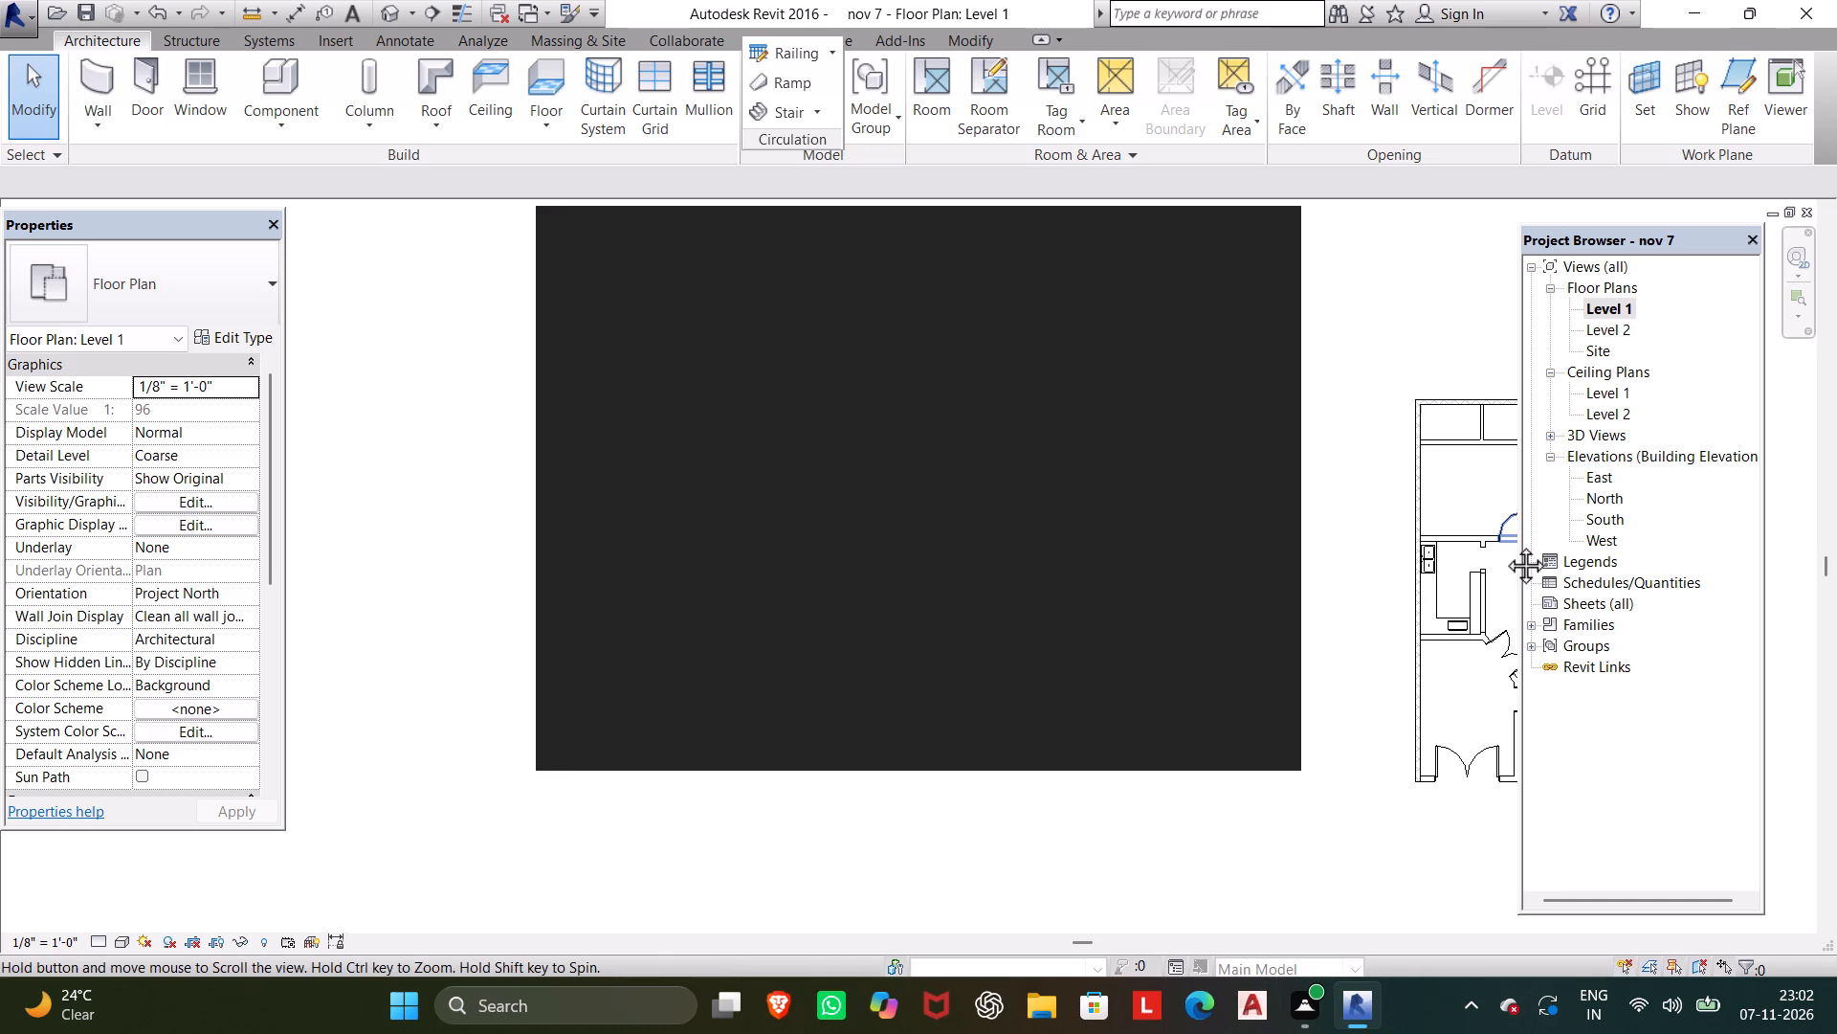
{"action": "middle_click_drag", "start_coordinate": [1504, 544], "coordinate": [1500, 546]}
{"action": "scroll", "coordinate": [1429, 598], "scroll_direction": "up", "scroll_amount": 6}
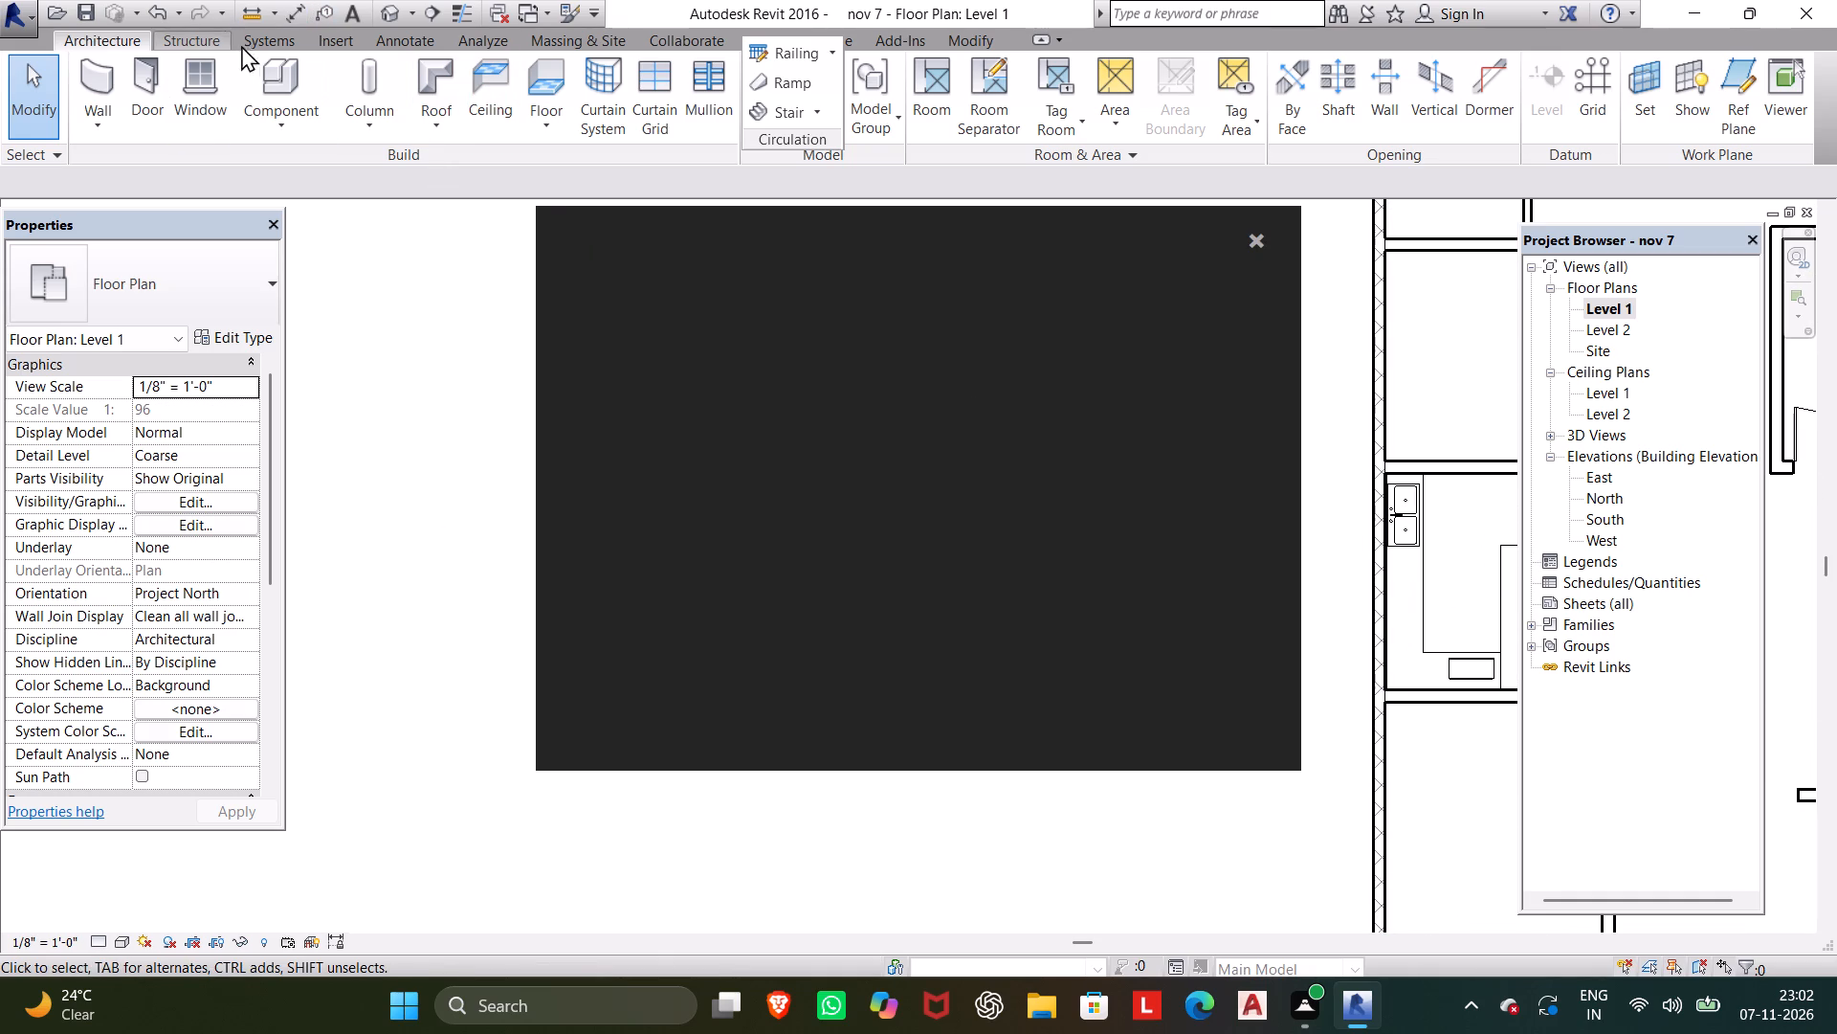
{"action": "left_click", "coordinate": [1260, 234]}
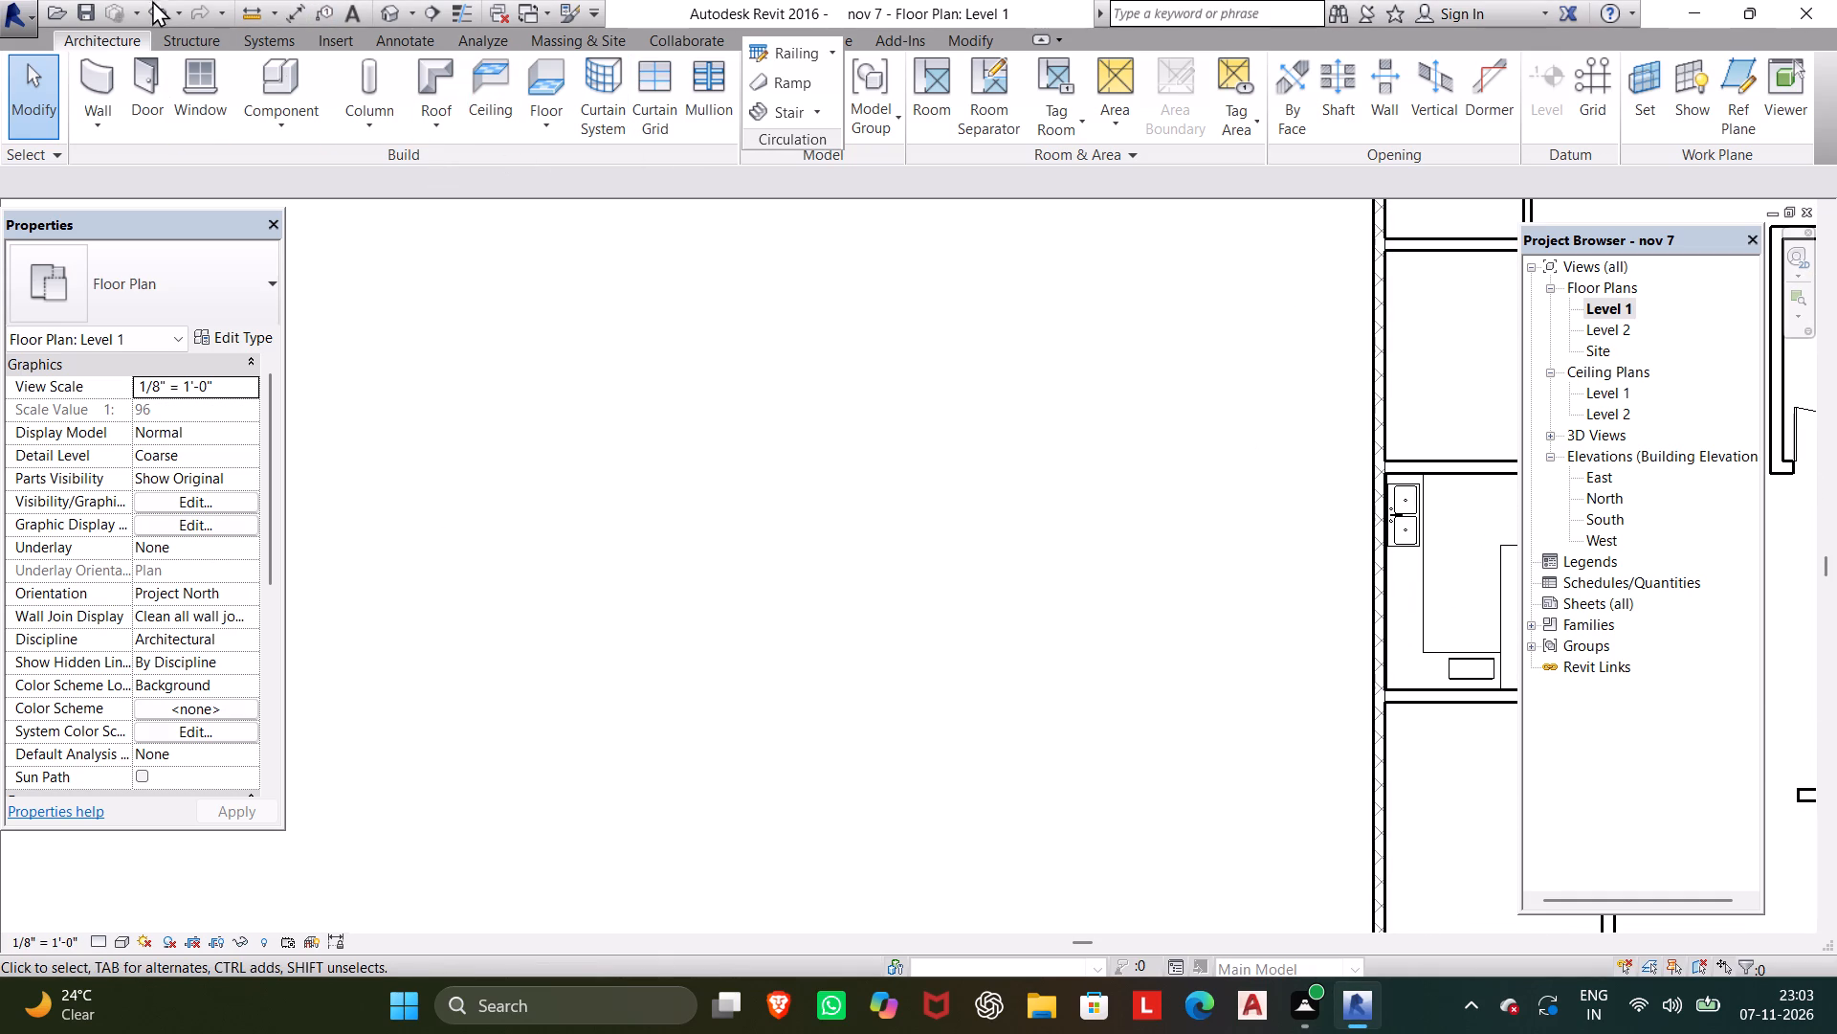
Place the Cook Top-4 Unit.0001, rotated to run lengthwise along the exterior wall, on the L-shaped countertop about 1'-7" from the wall.
{"action": "left_click", "coordinate": [267, 80]}
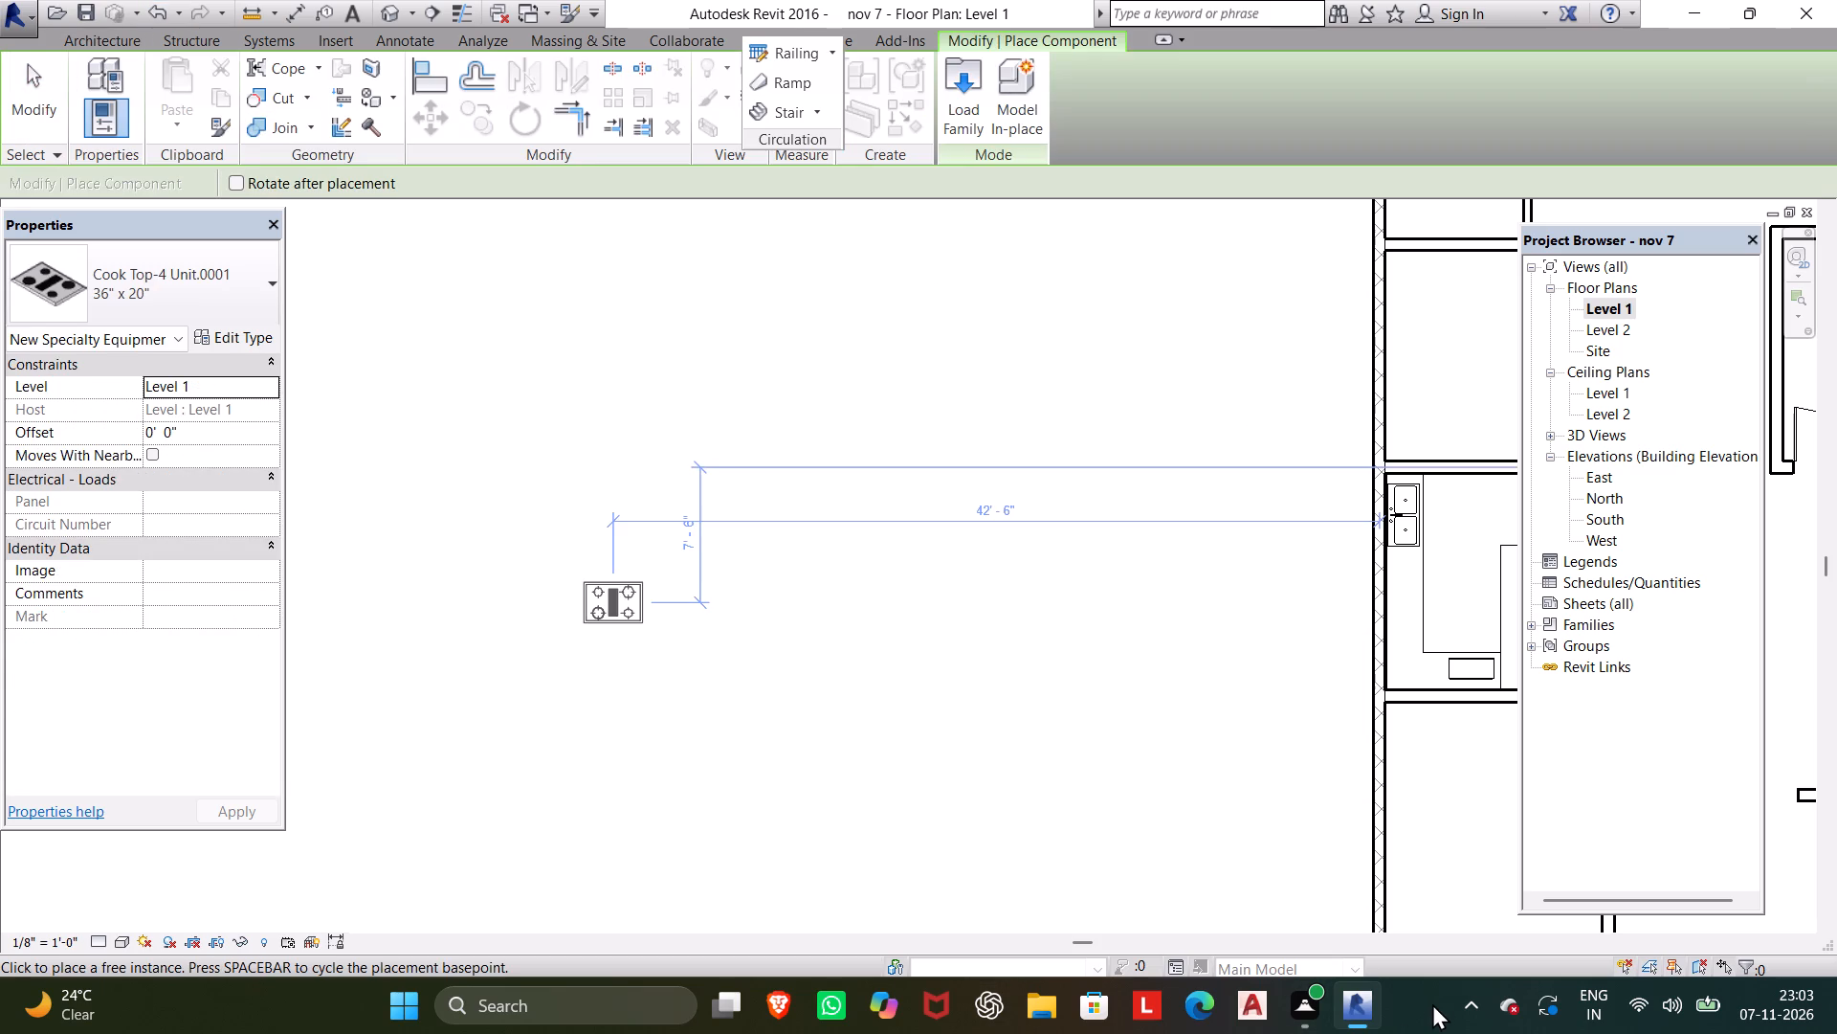
{"action": "scroll", "coordinate": [1450, 672], "scroll_direction": "up", "scroll_amount": 9}
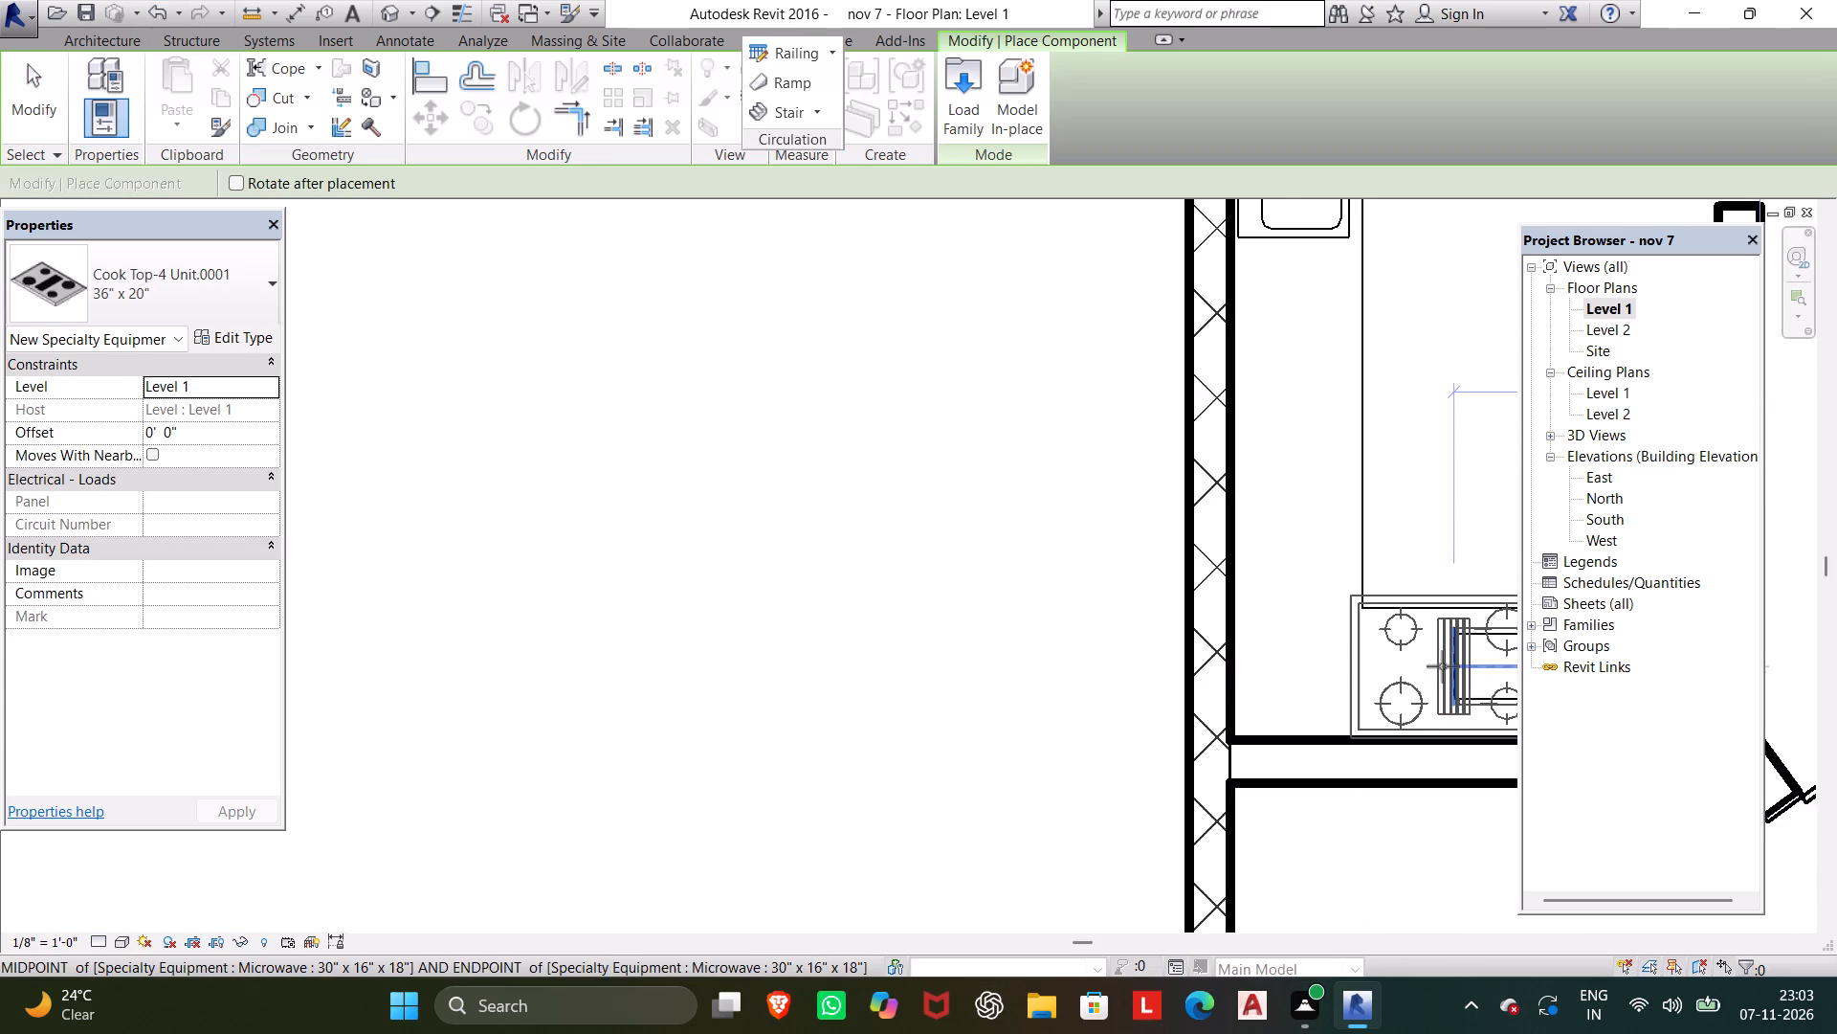
{"action": "scroll", "coordinate": [1440, 666], "scroll_direction": "up", "scroll_amount": 6}
{"action": "scroll", "coordinate": [1440, 666], "scroll_direction": "down", "scroll_amount": 5}
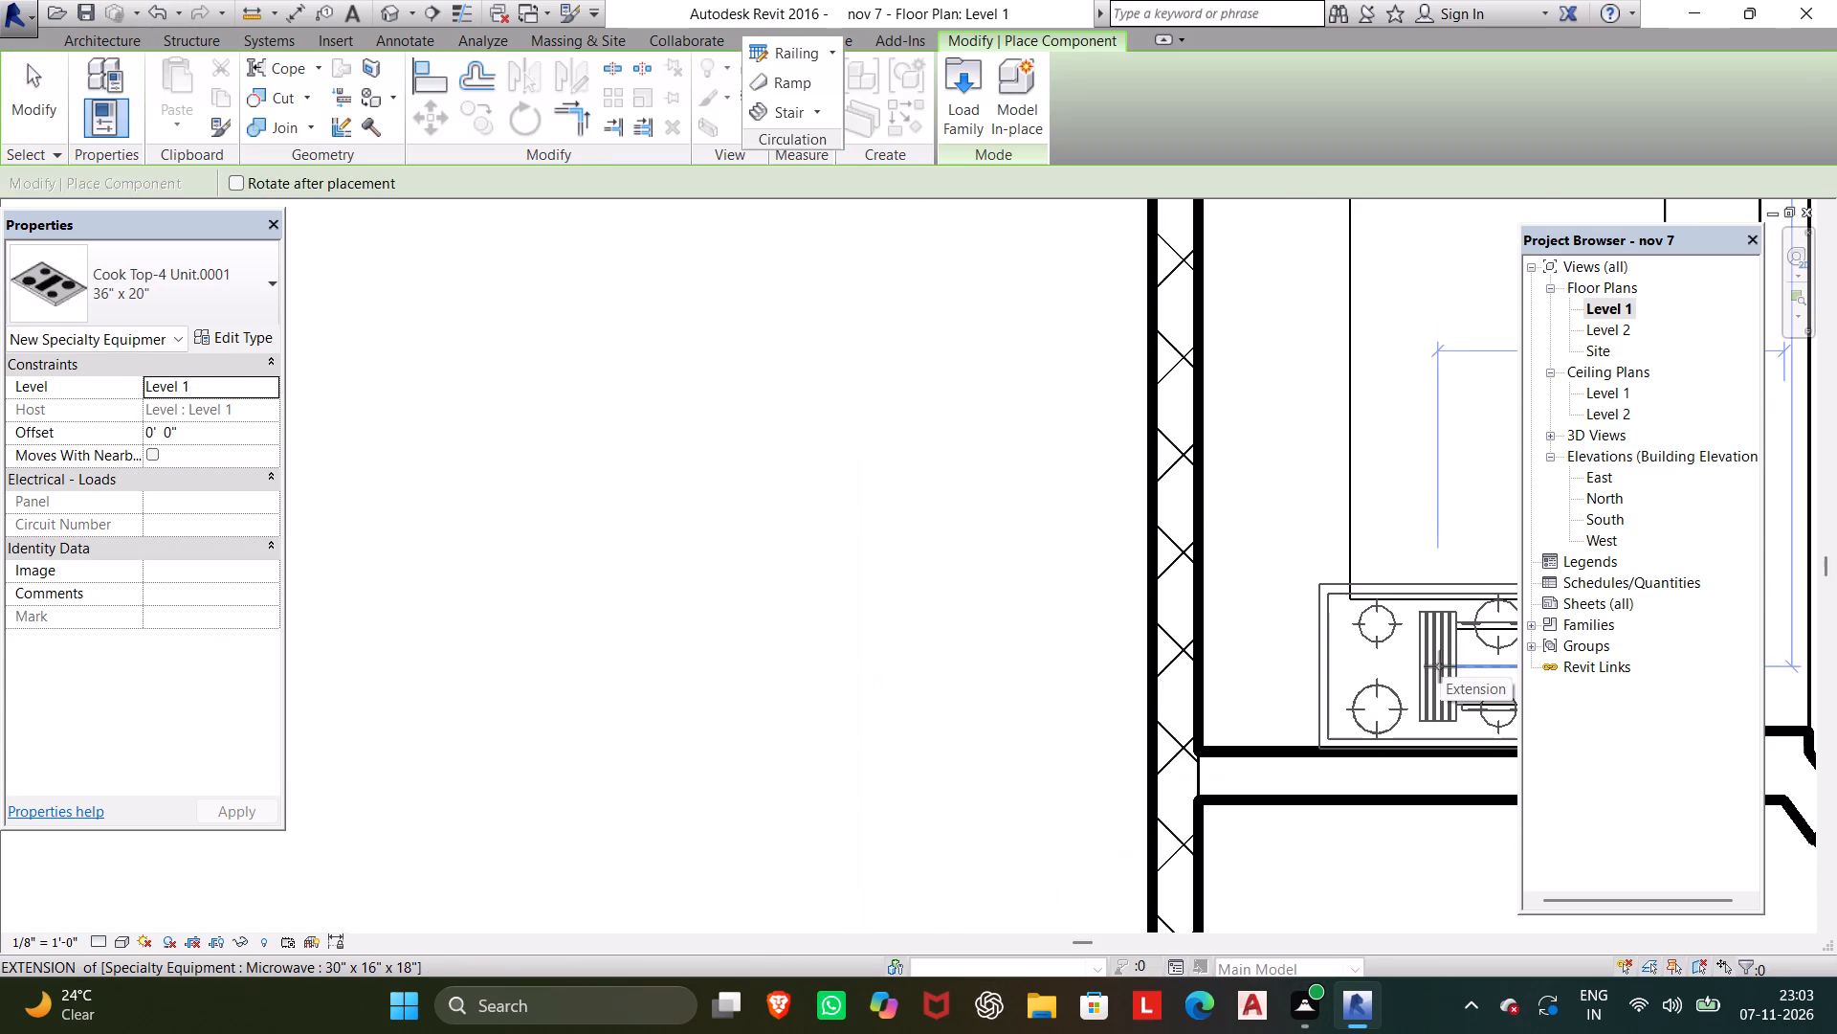
{"action": "key", "text": "space"}
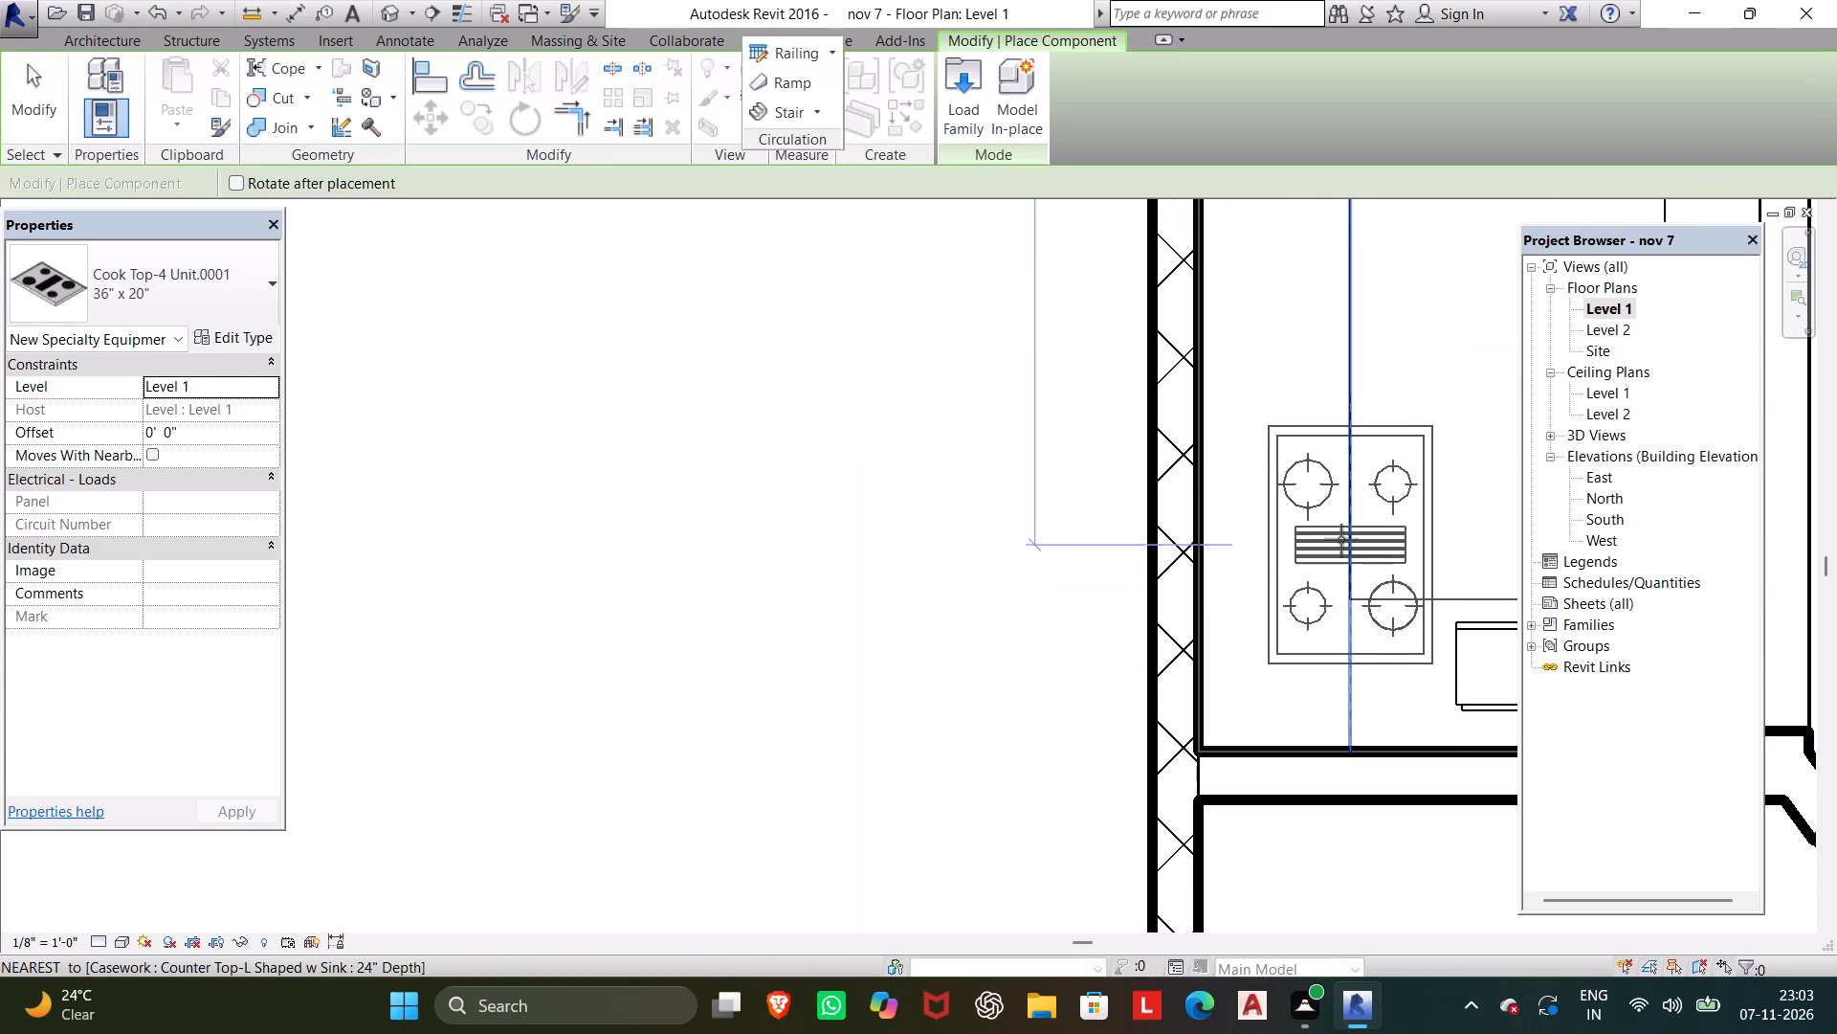
{"action": "scroll", "coordinate": [1325, 506], "scroll_direction": "up", "scroll_amount": 2}
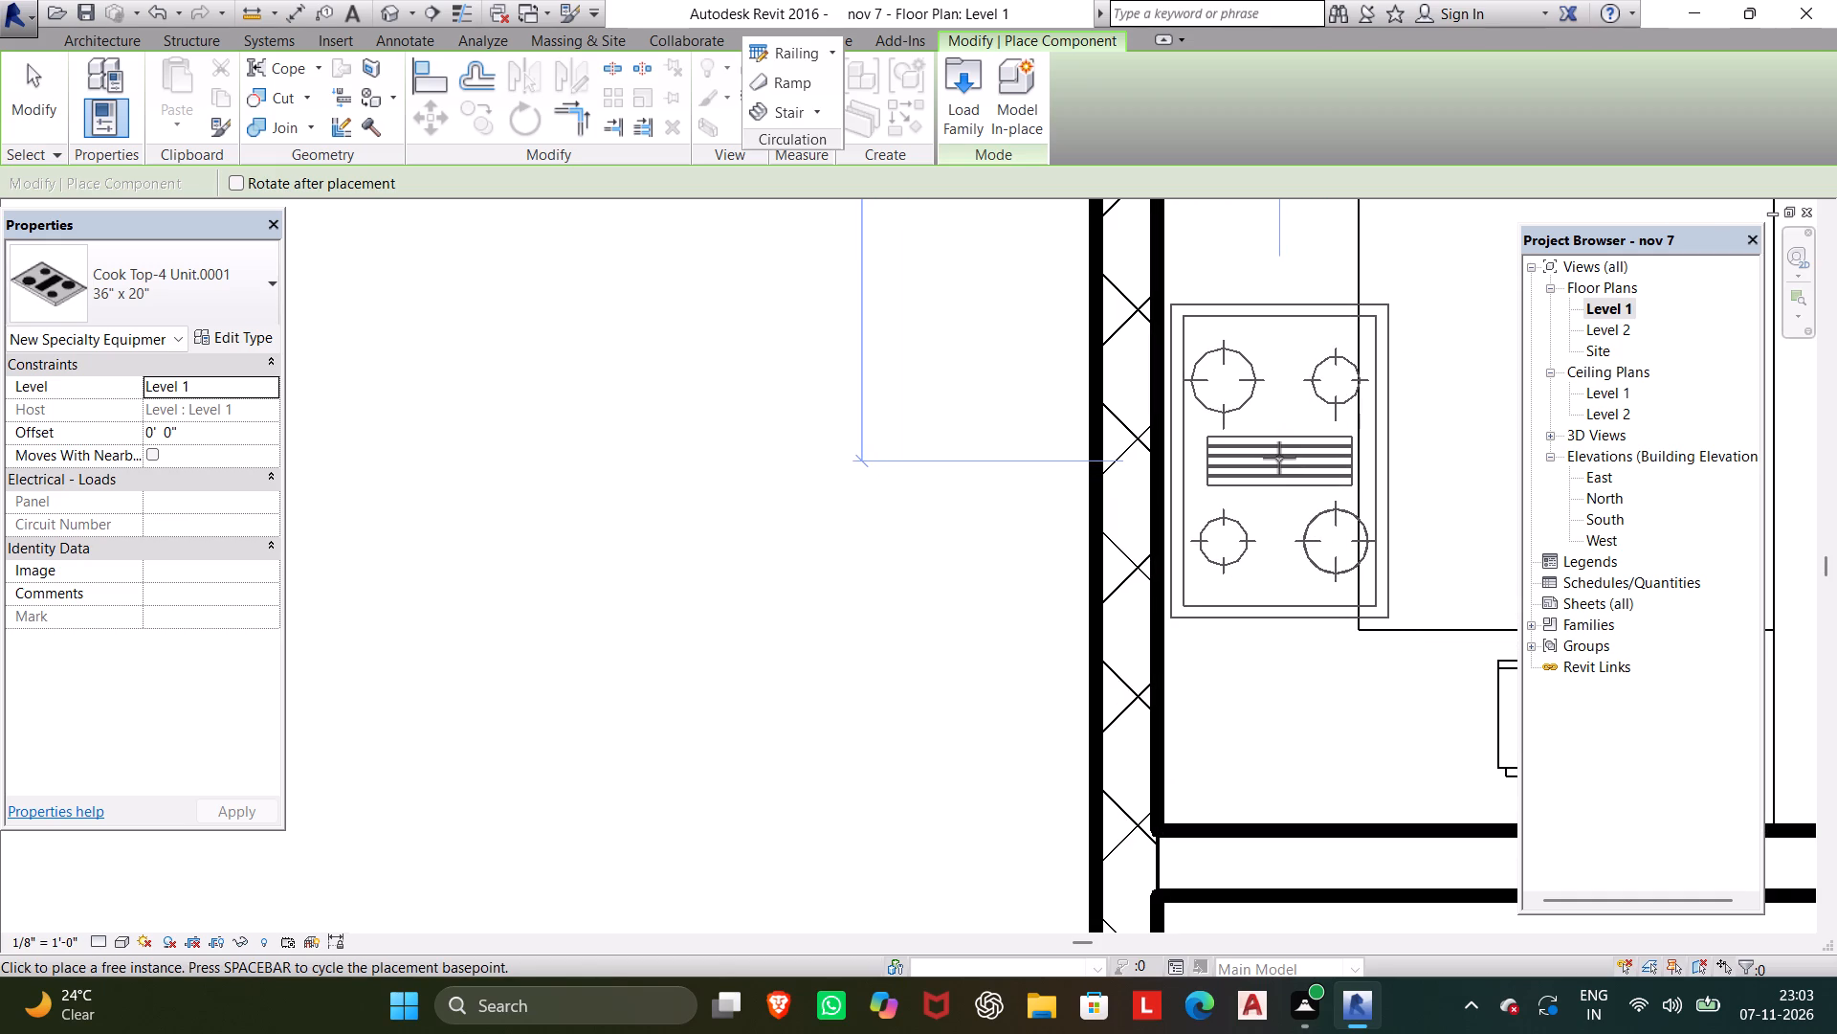
{"action": "left_click", "coordinate": [1278, 458]}
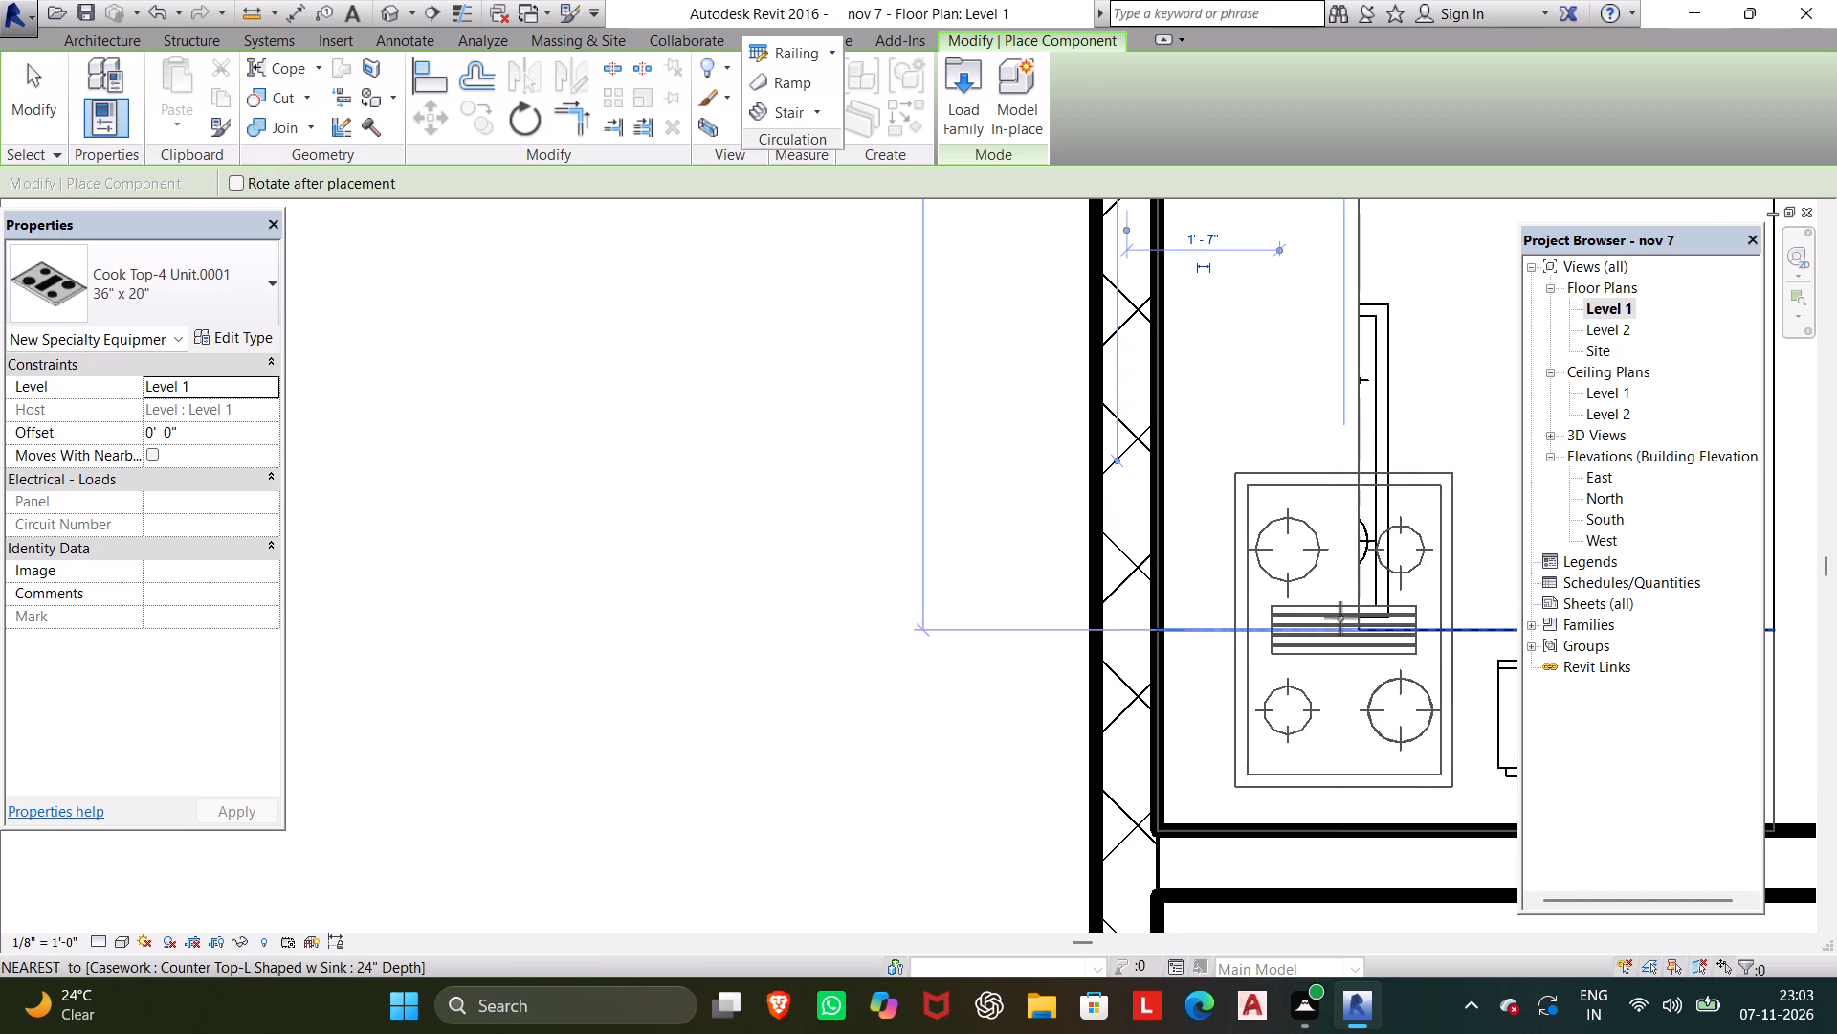
{"action": "key", "text": "Escape"}
{"action": "key", "text": "Escape"}
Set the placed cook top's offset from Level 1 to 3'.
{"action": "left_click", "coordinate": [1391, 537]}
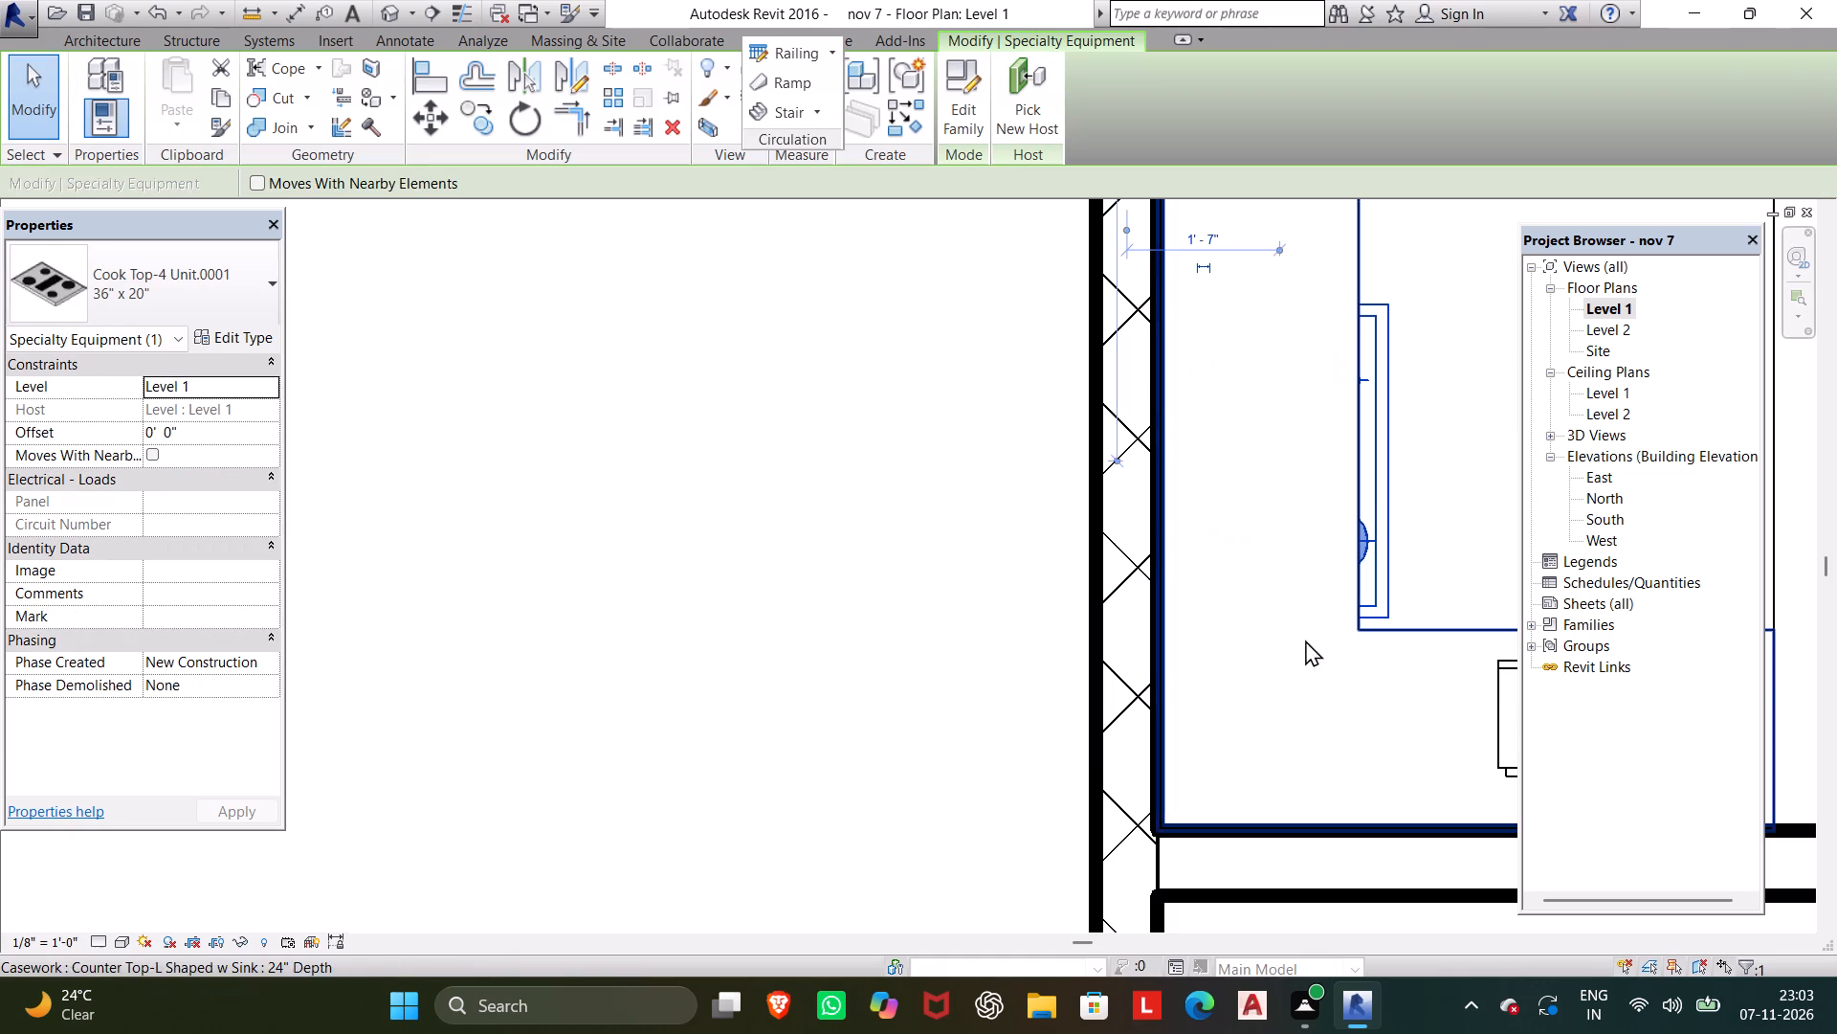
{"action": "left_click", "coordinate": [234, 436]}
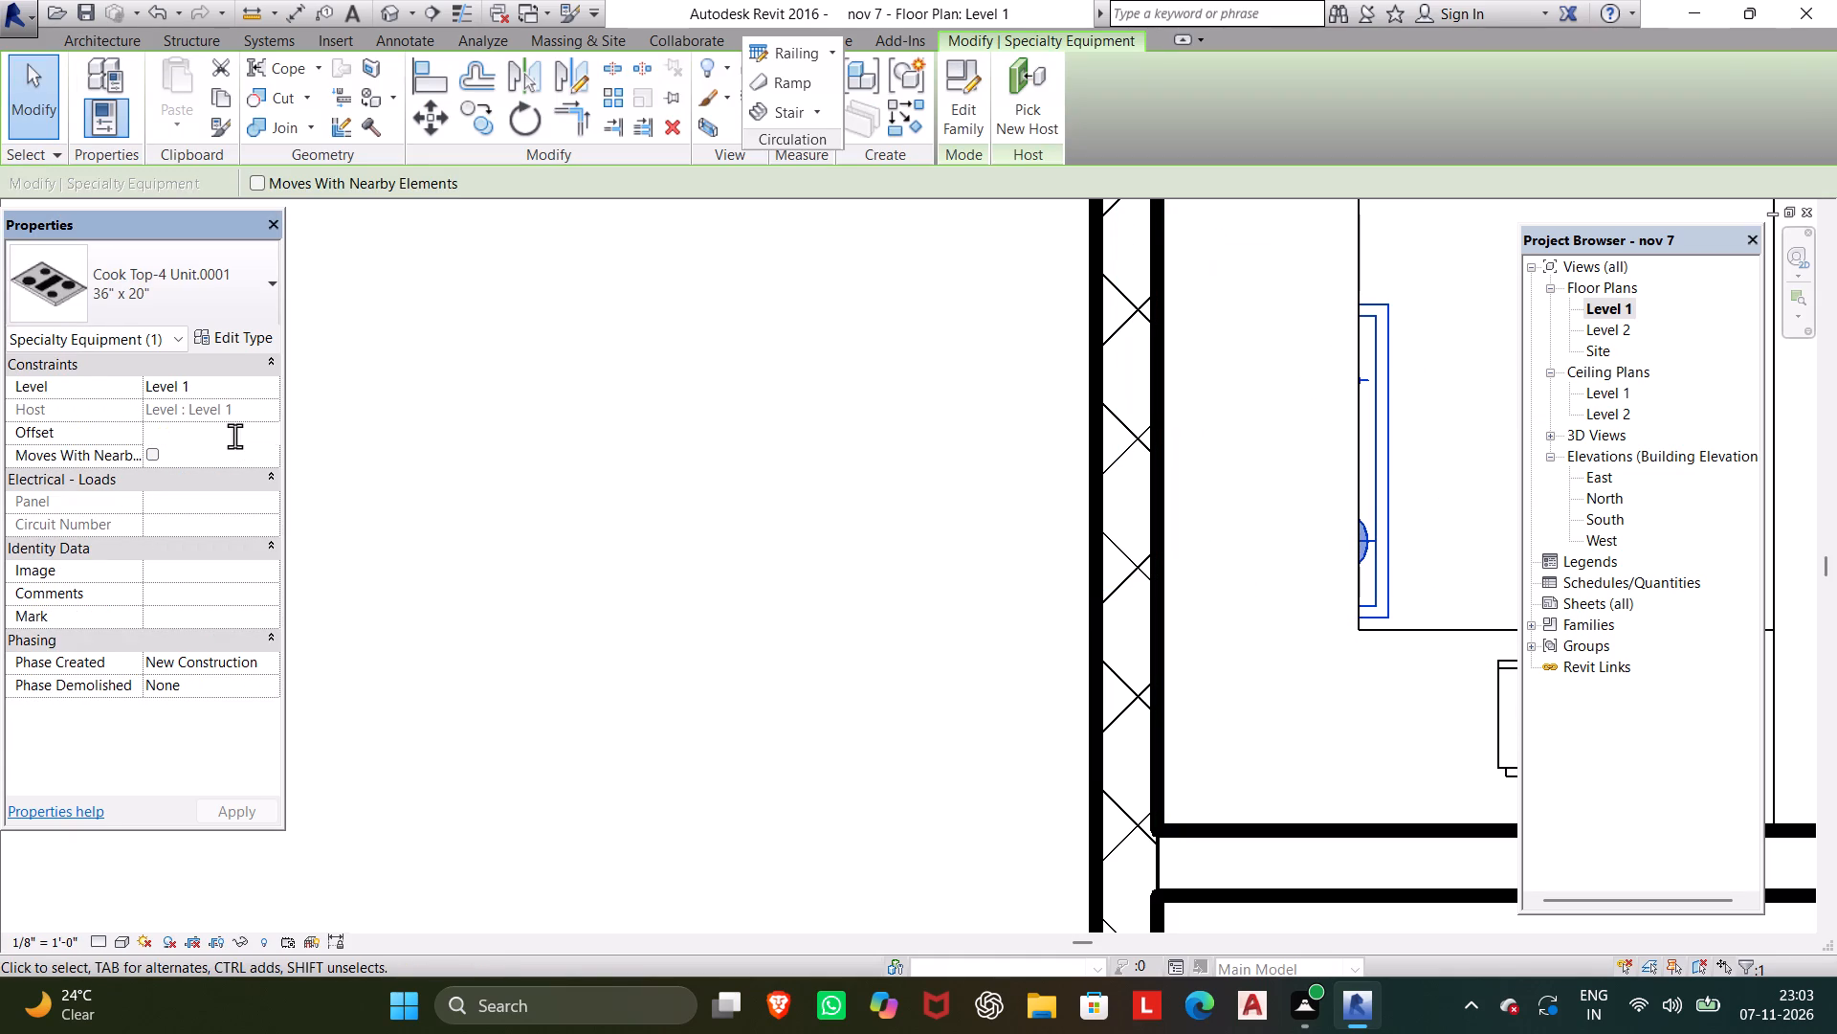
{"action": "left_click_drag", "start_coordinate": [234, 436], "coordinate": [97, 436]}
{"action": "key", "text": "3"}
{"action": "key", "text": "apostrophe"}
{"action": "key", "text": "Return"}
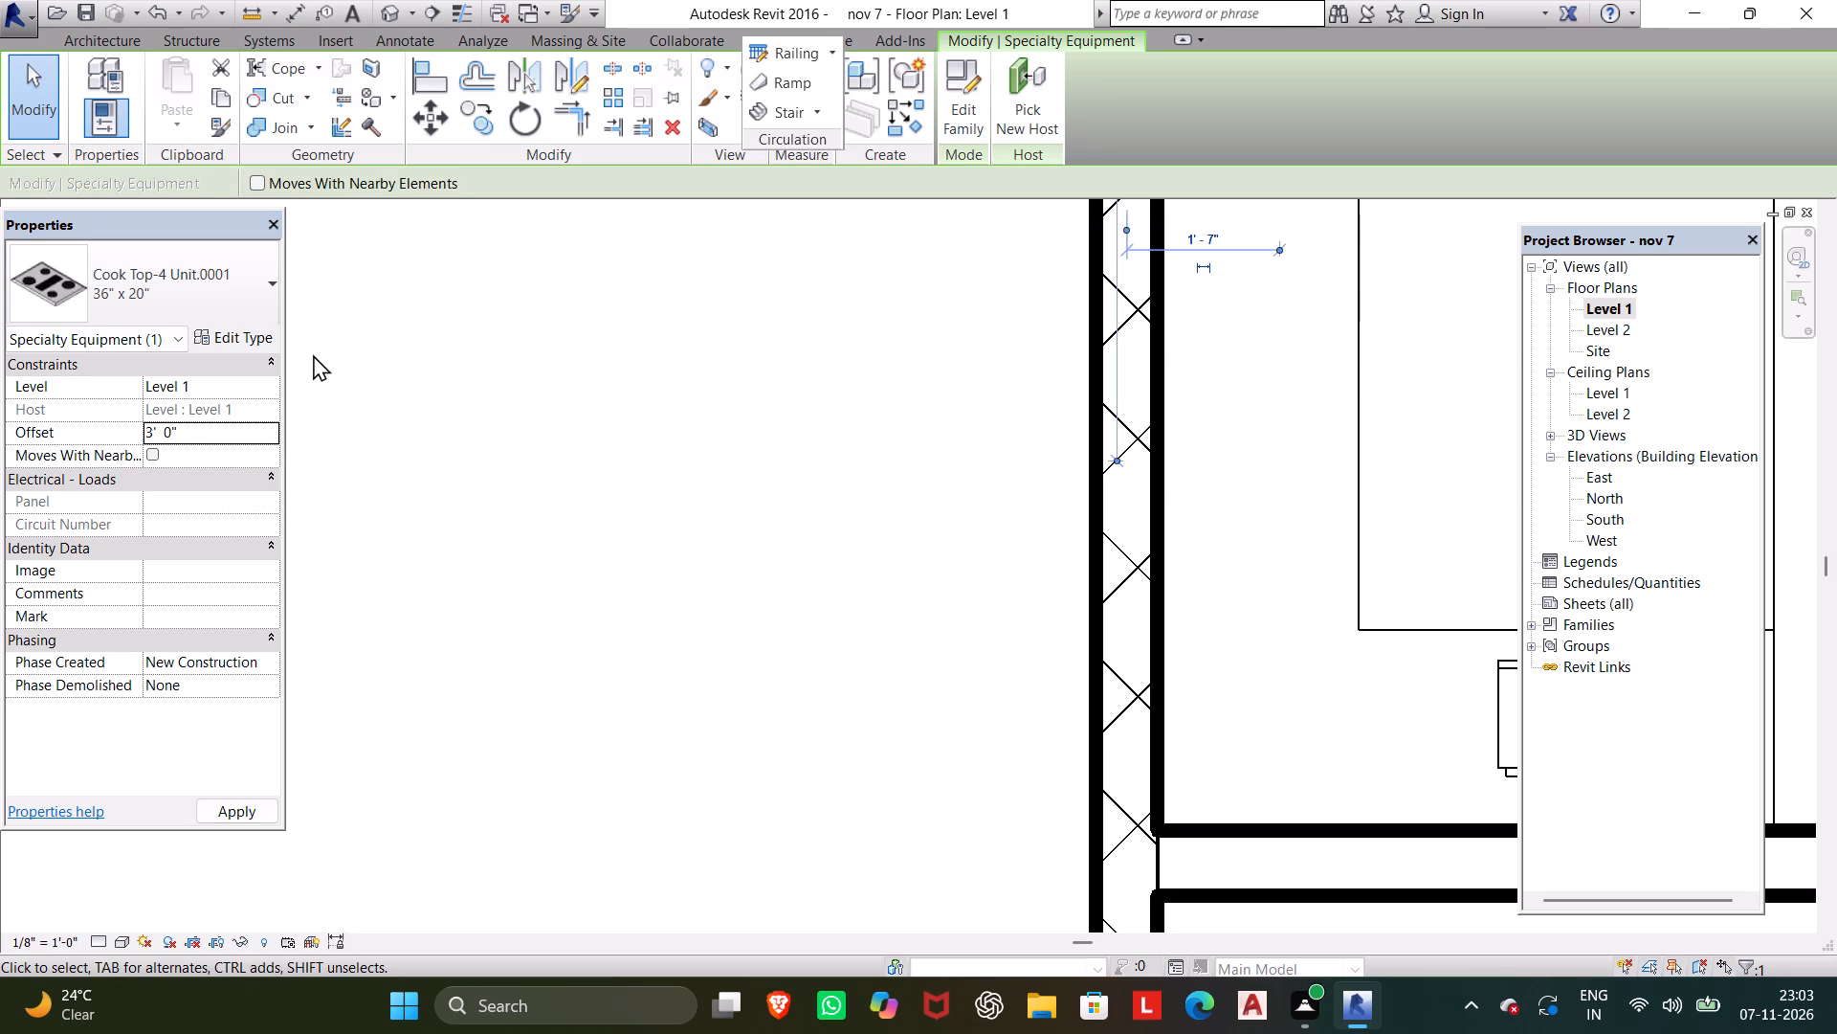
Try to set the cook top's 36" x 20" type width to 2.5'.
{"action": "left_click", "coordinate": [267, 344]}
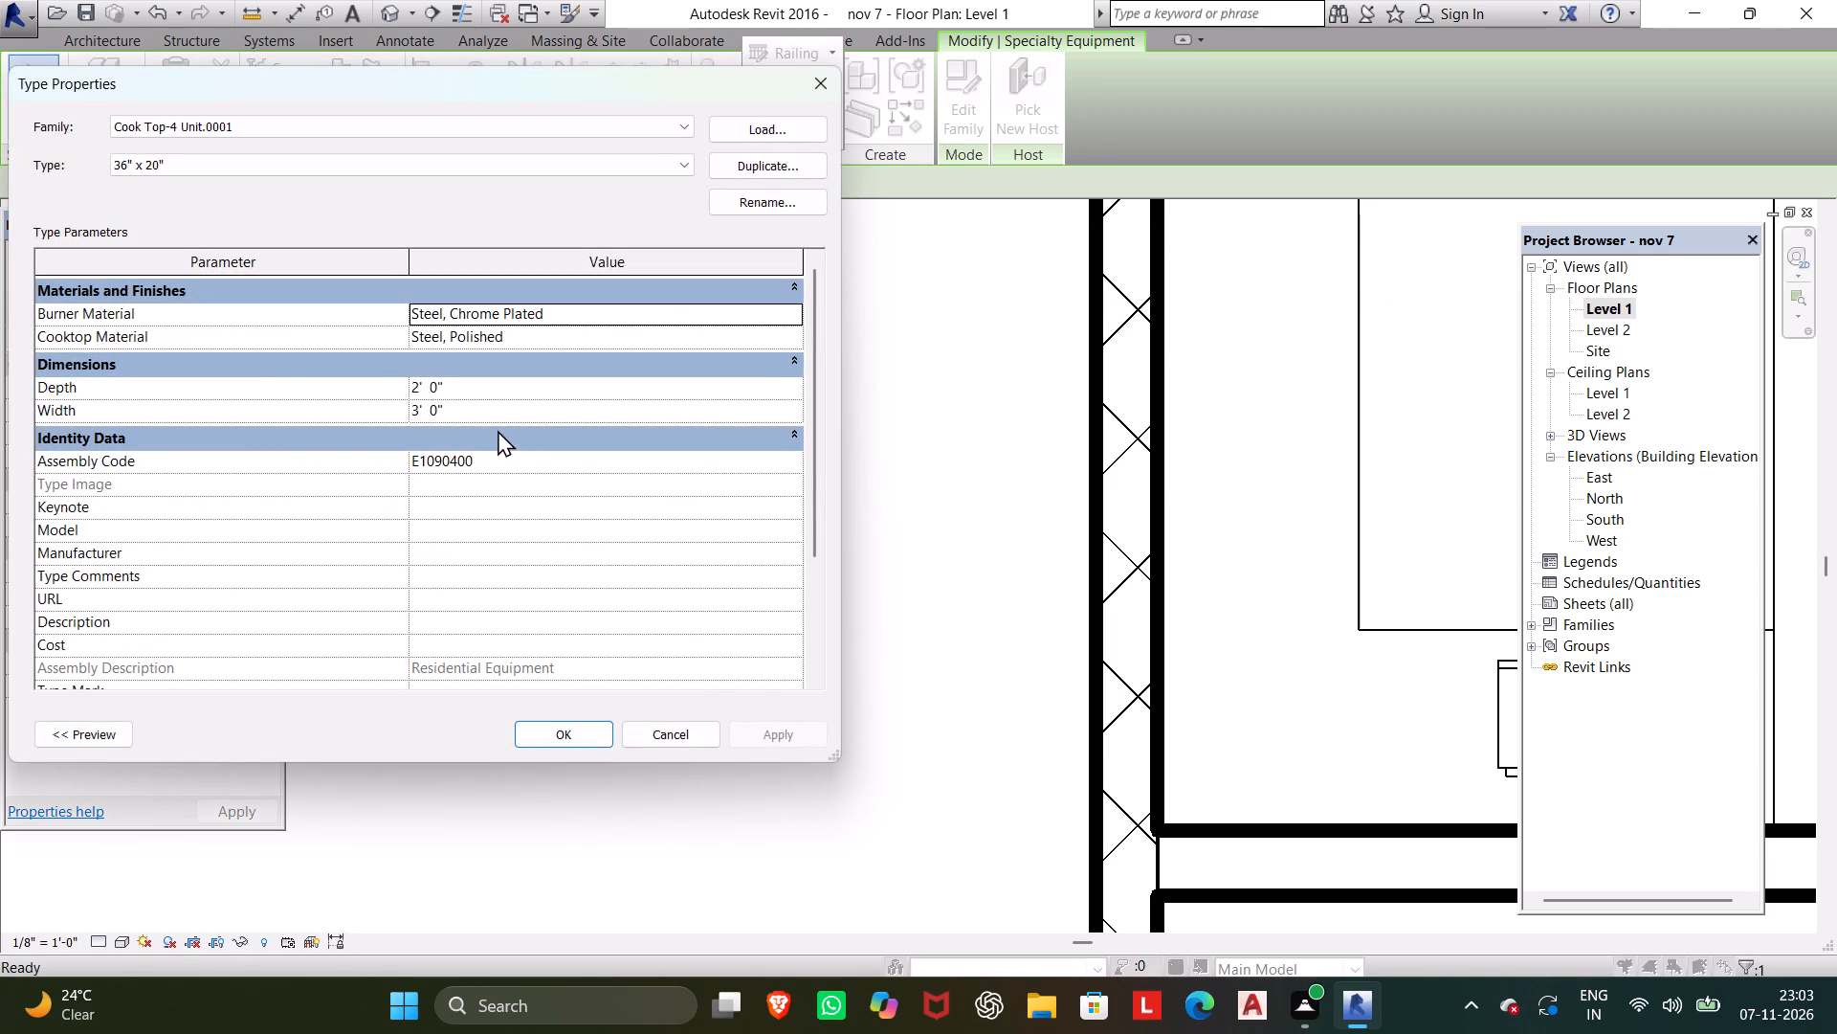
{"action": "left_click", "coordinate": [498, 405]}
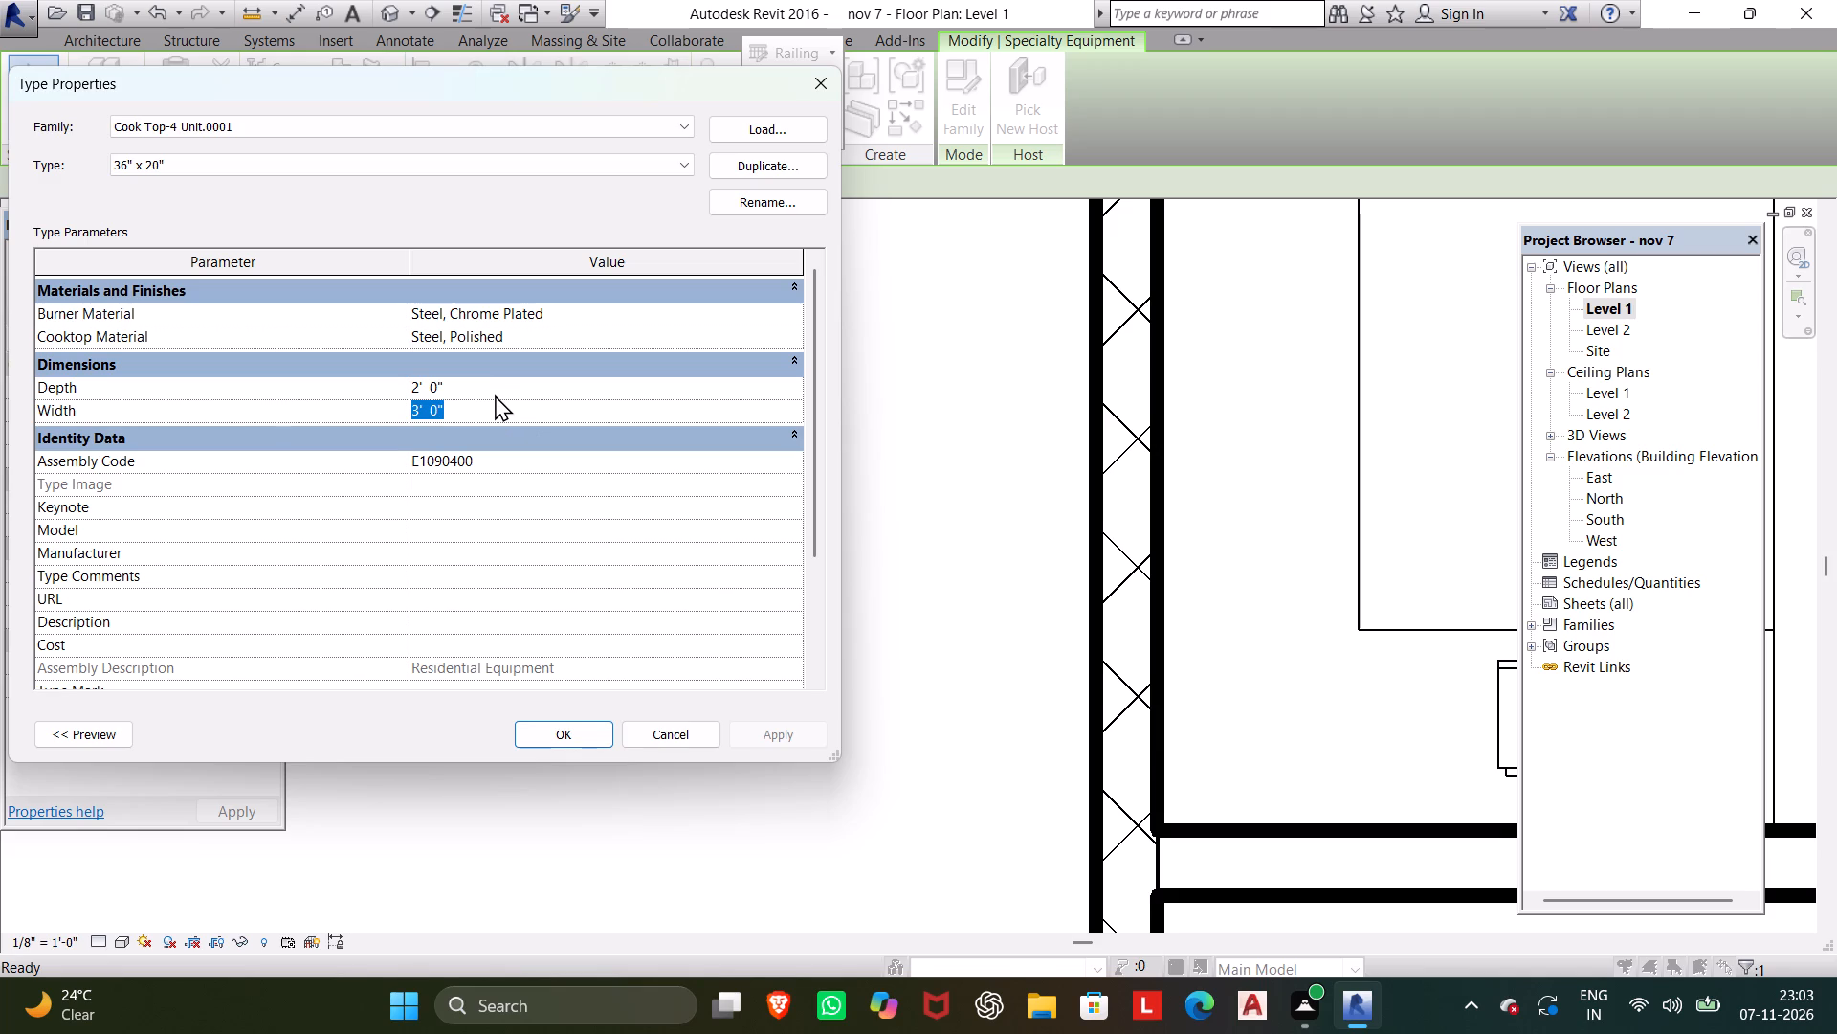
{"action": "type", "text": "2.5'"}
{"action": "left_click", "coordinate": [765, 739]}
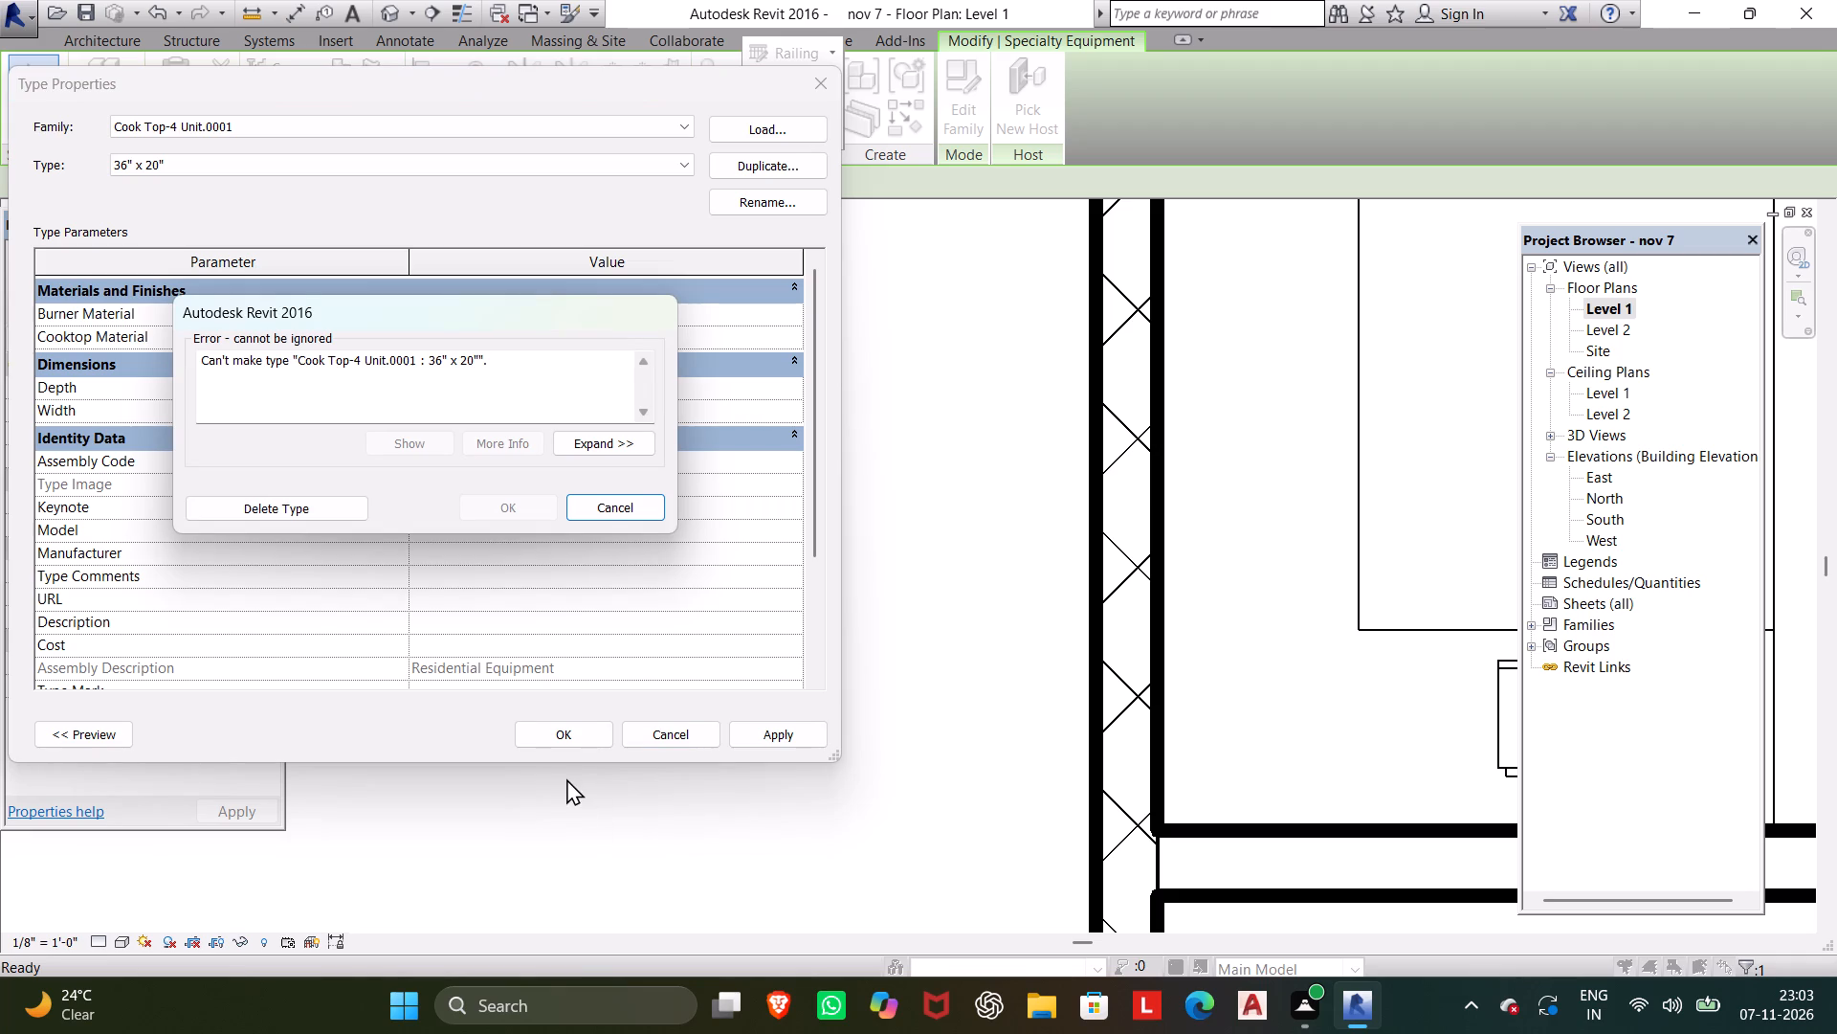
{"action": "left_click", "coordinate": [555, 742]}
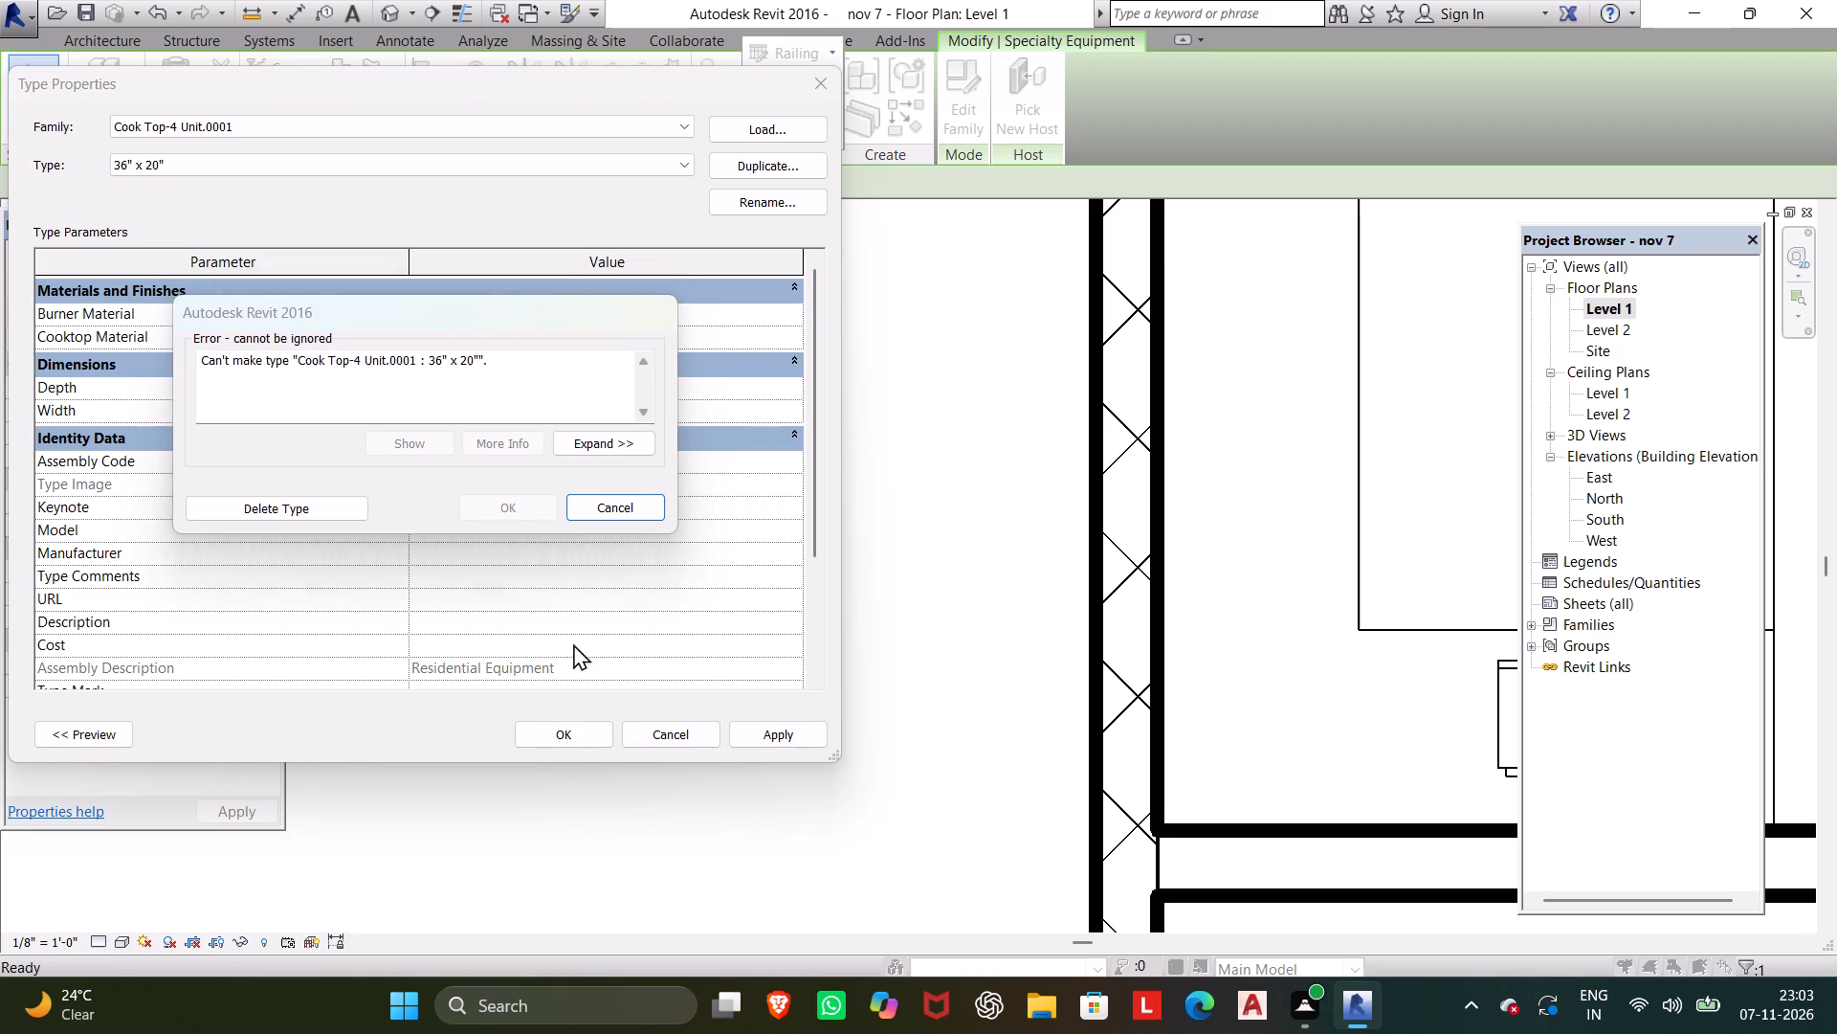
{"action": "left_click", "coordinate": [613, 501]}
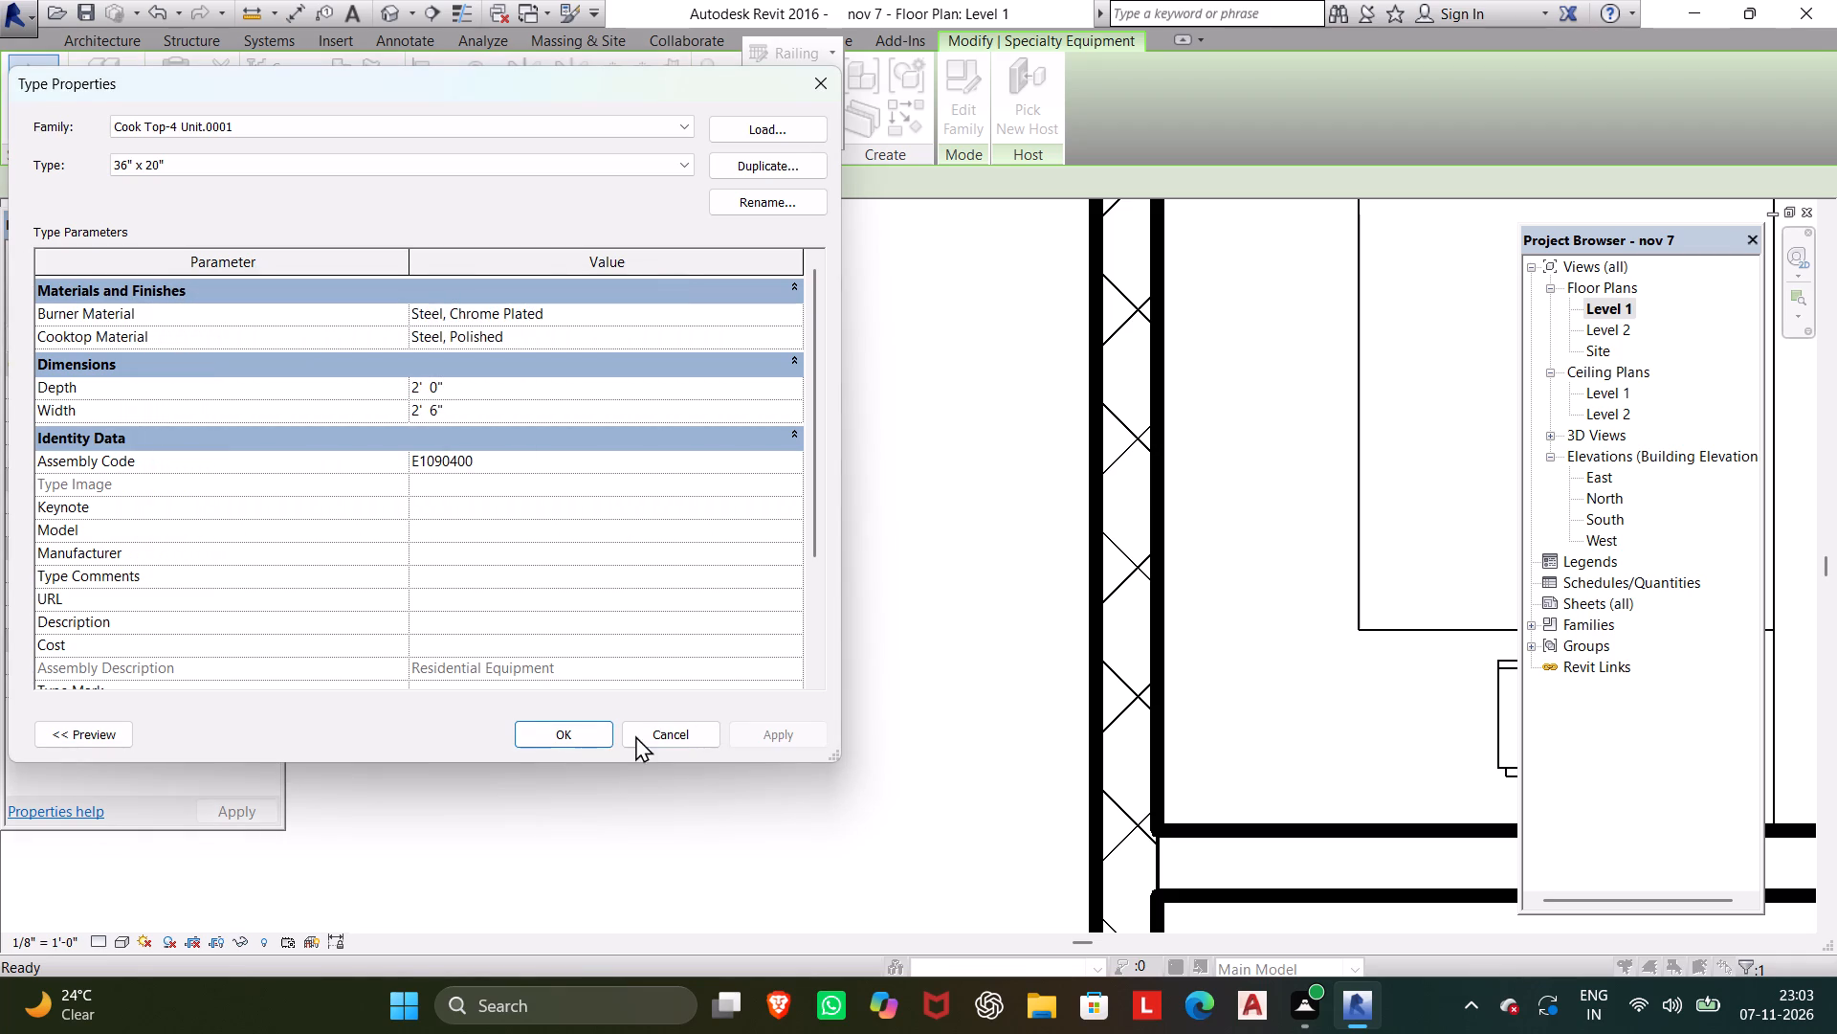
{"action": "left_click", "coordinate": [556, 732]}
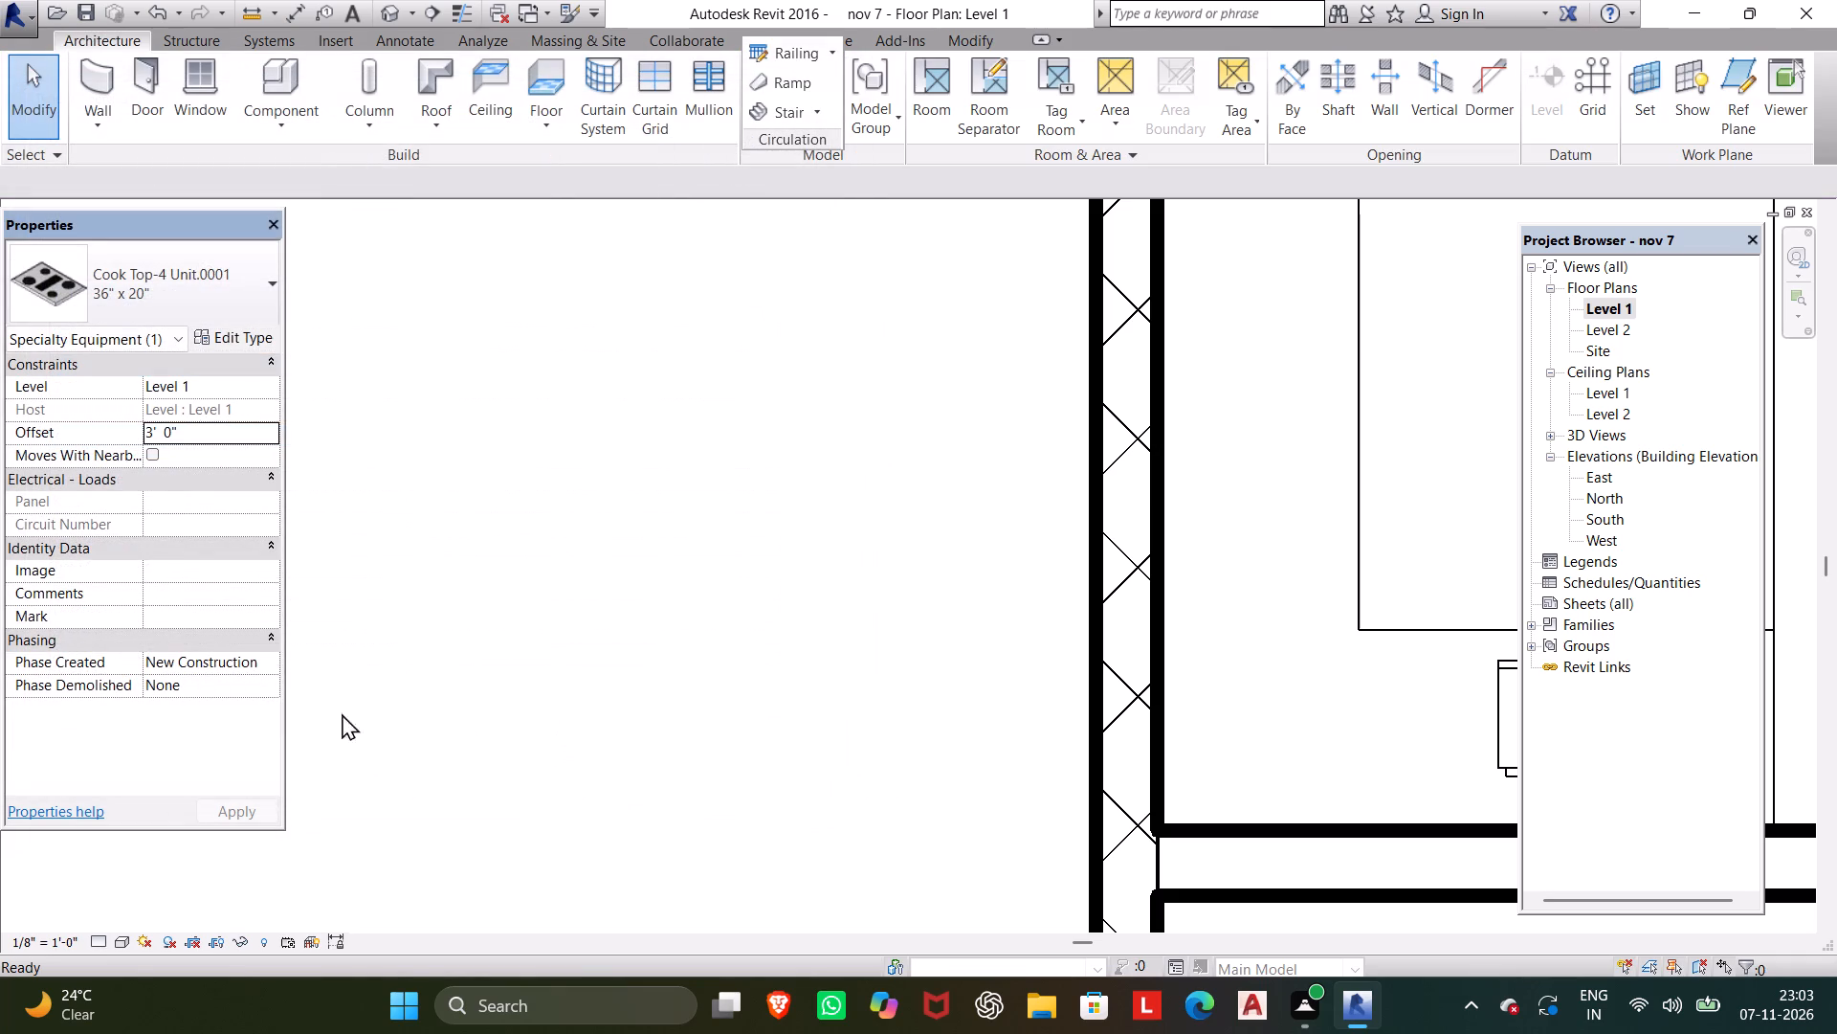
Switch to the 3D view with the cook top and microwave on the kitchen counter in sight.
{"action": "scroll", "coordinate": [442, 676], "scroll_direction": "down", "scroll_amount": 2, "text": "ctrl"}
{"action": "scroll", "coordinate": [441, 626], "scroll_direction": "down", "scroll_amount": 6}
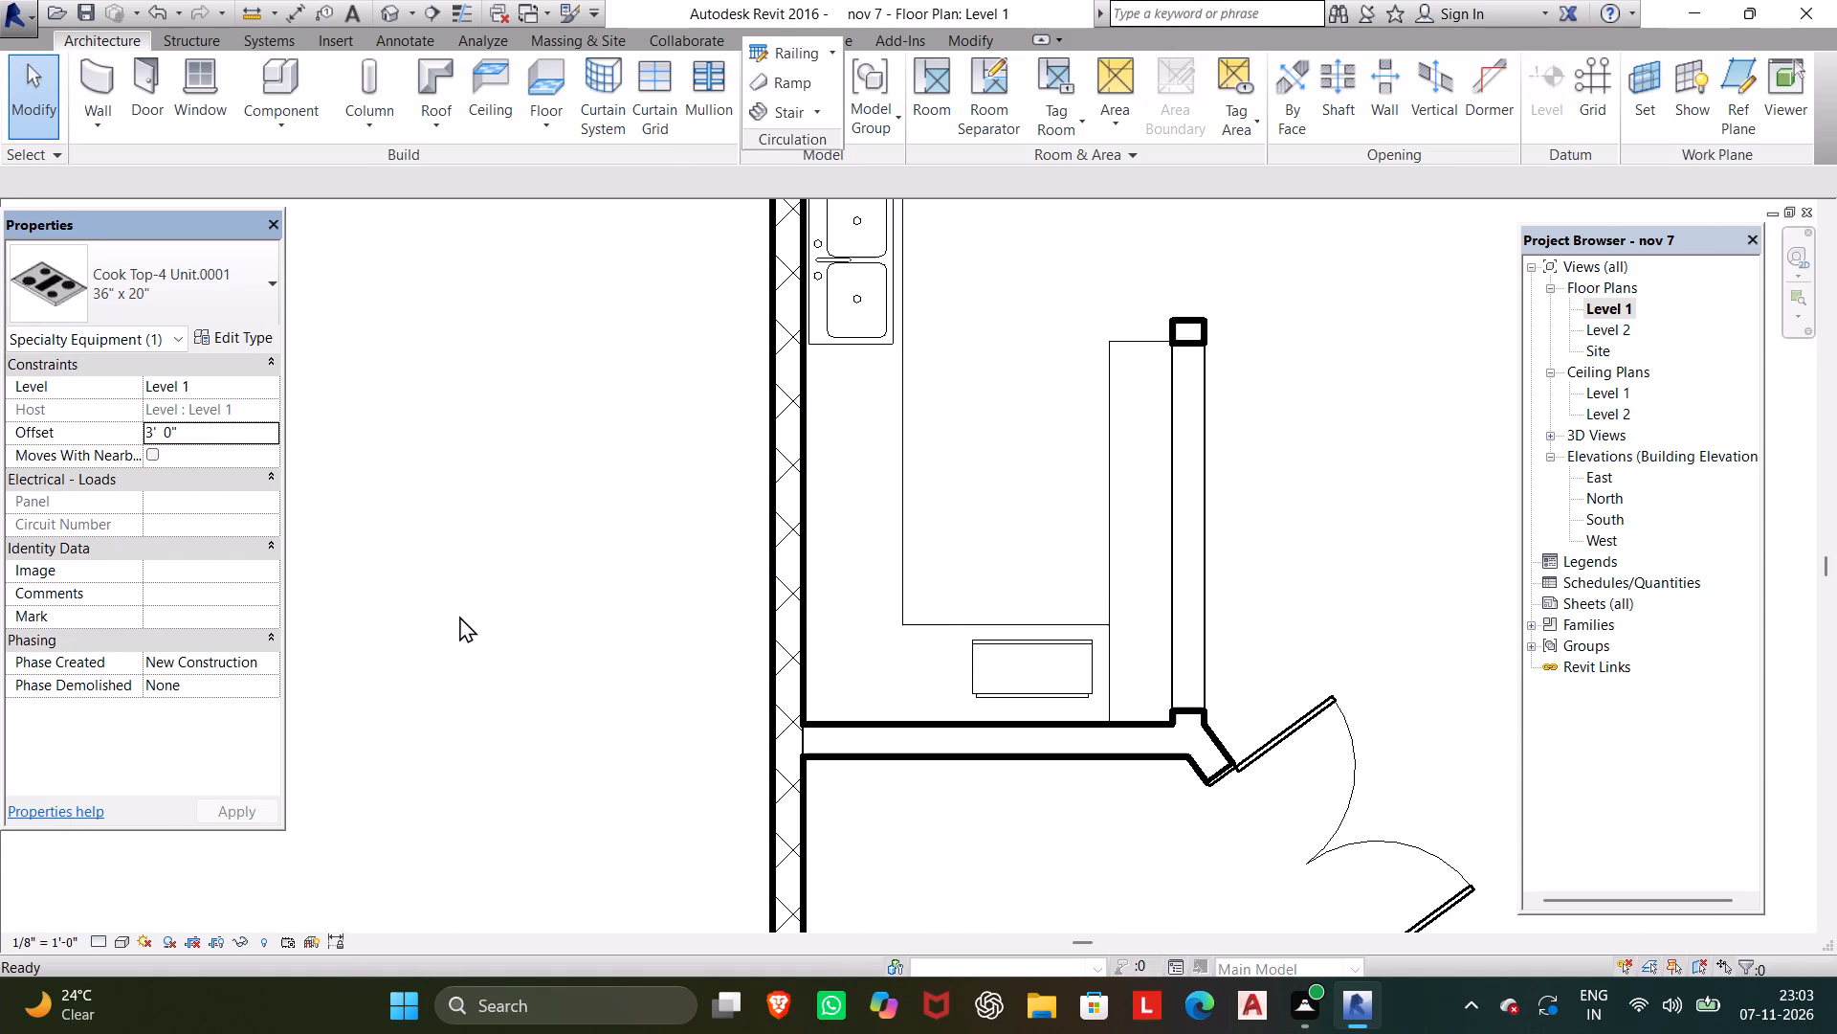
{"action": "left_click", "coordinate": [392, 0]}
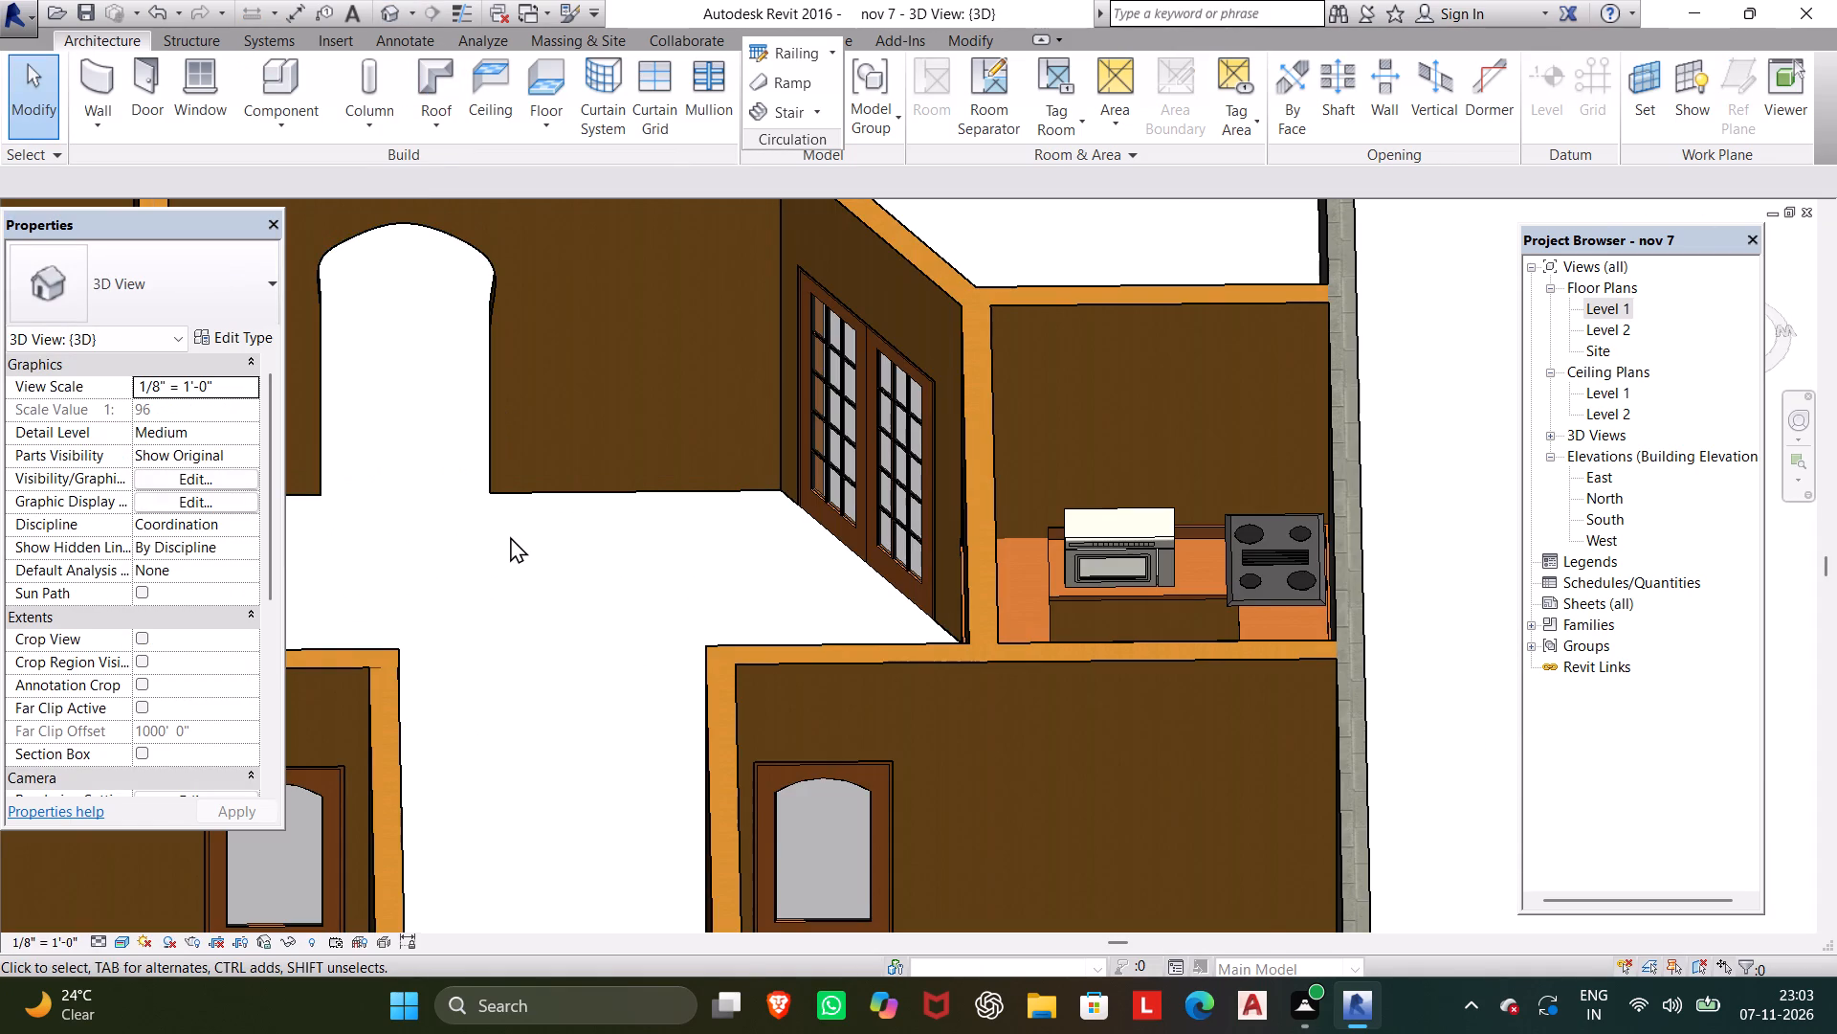
{"action": "middle_click_drag", "start_coordinate": [550, 535], "coordinate": [624, 573], "text": "shift"}
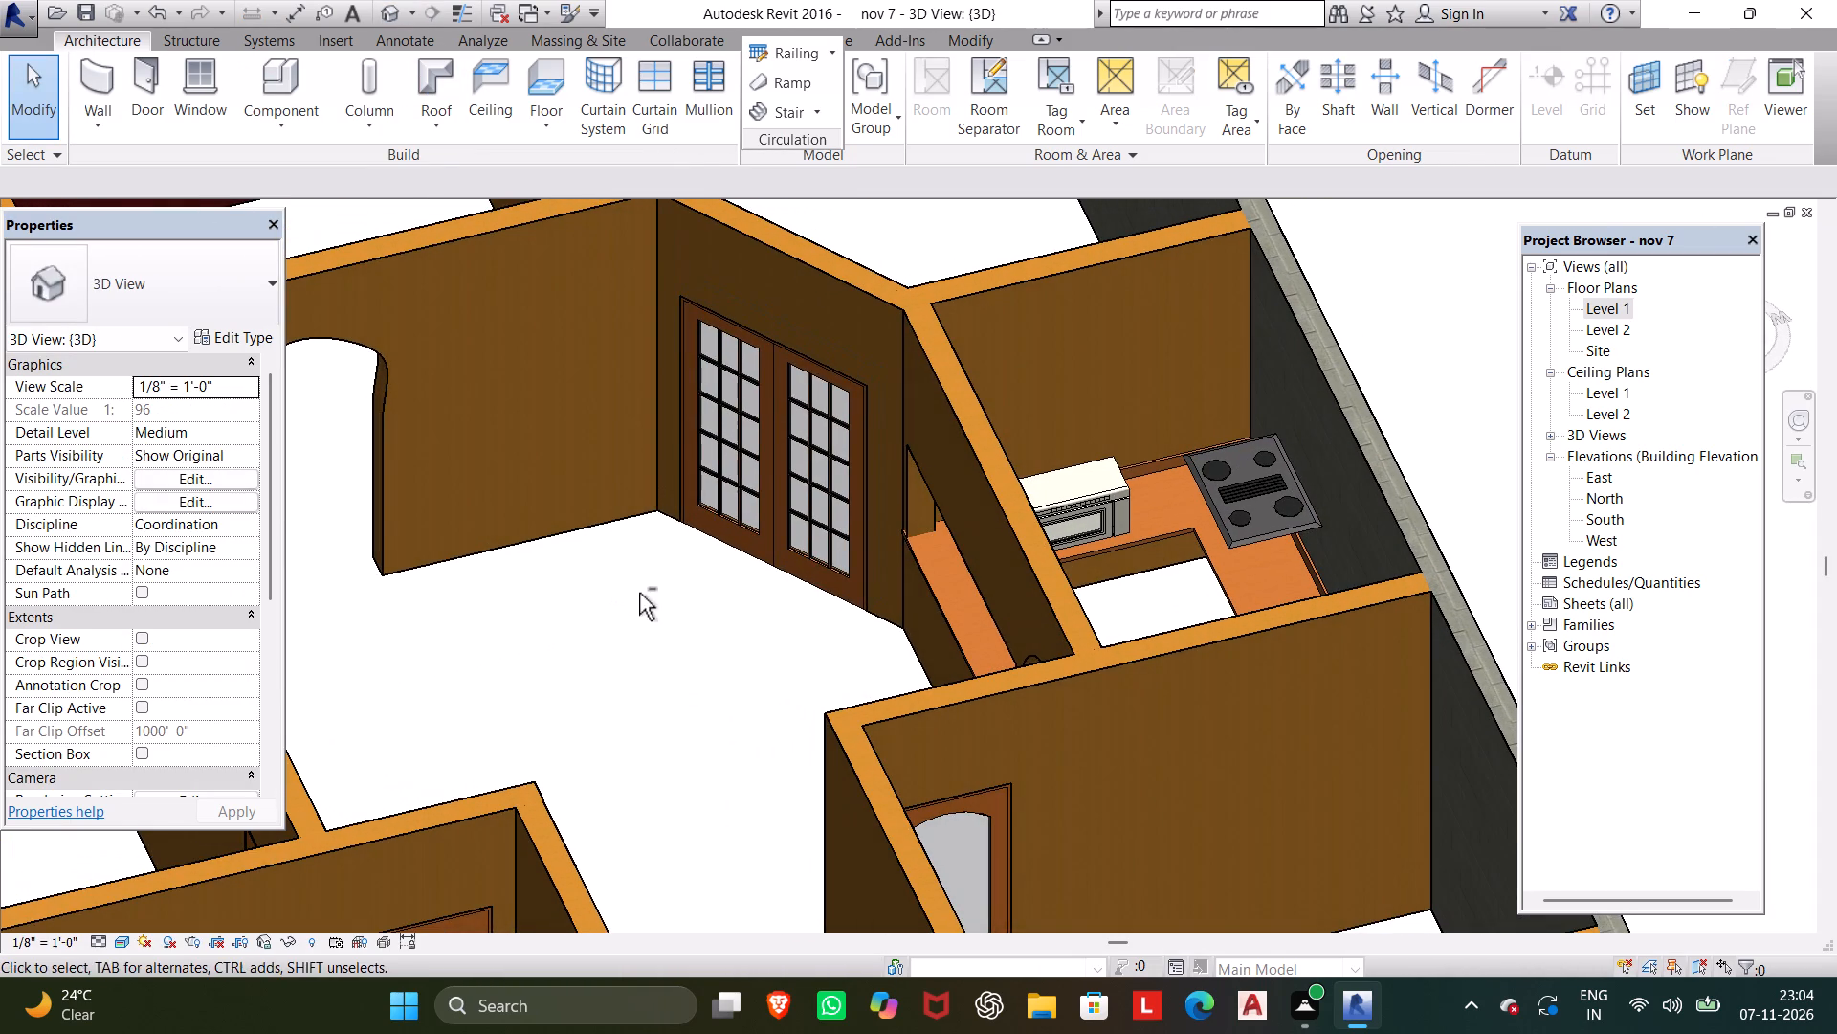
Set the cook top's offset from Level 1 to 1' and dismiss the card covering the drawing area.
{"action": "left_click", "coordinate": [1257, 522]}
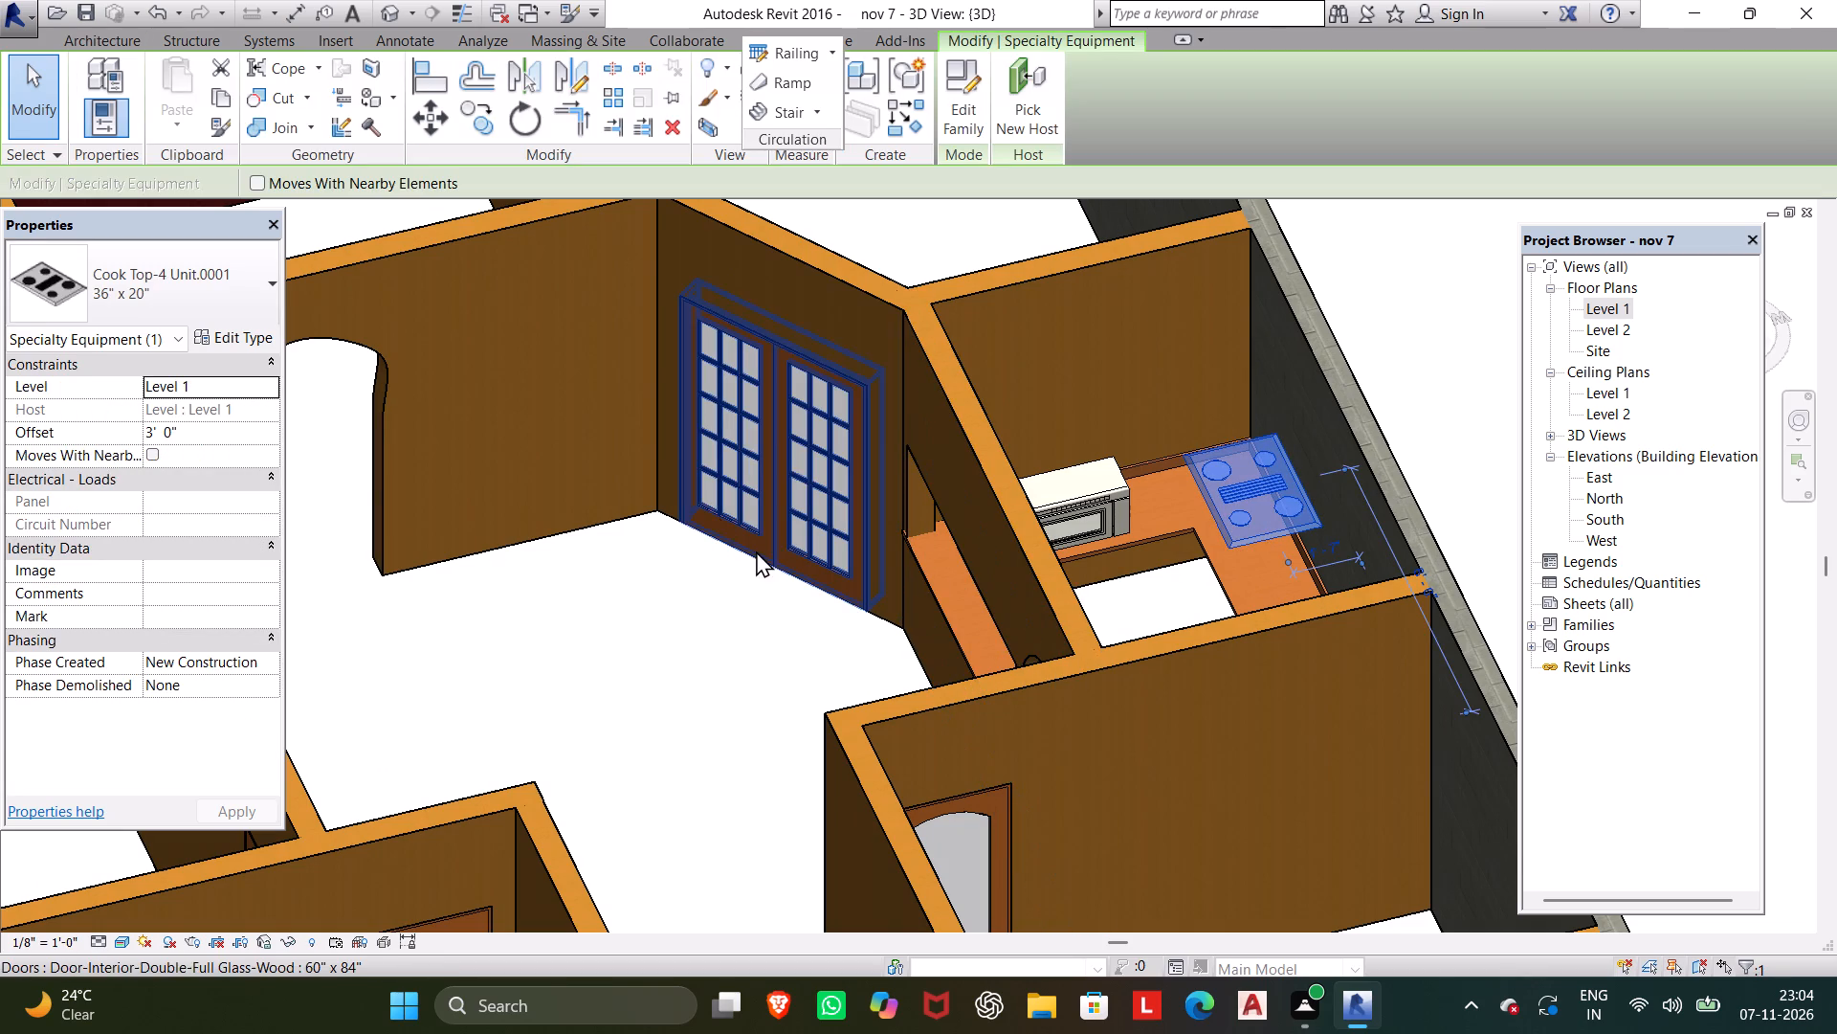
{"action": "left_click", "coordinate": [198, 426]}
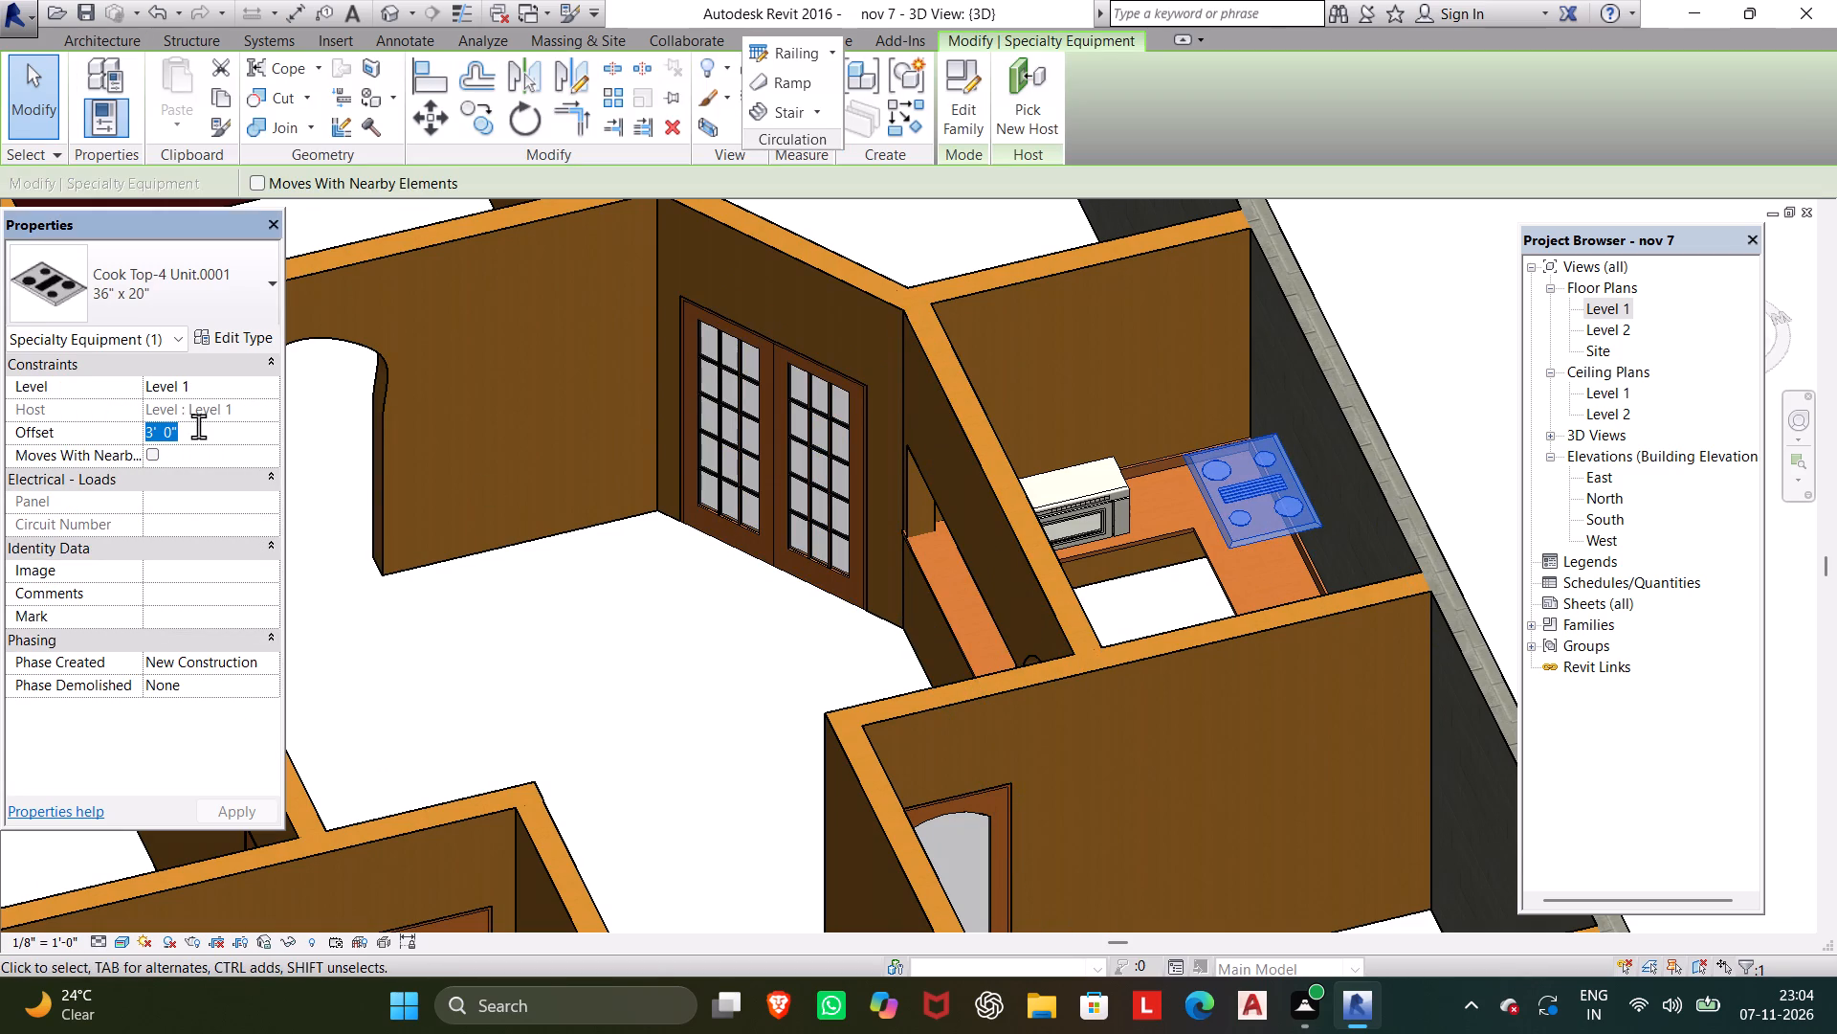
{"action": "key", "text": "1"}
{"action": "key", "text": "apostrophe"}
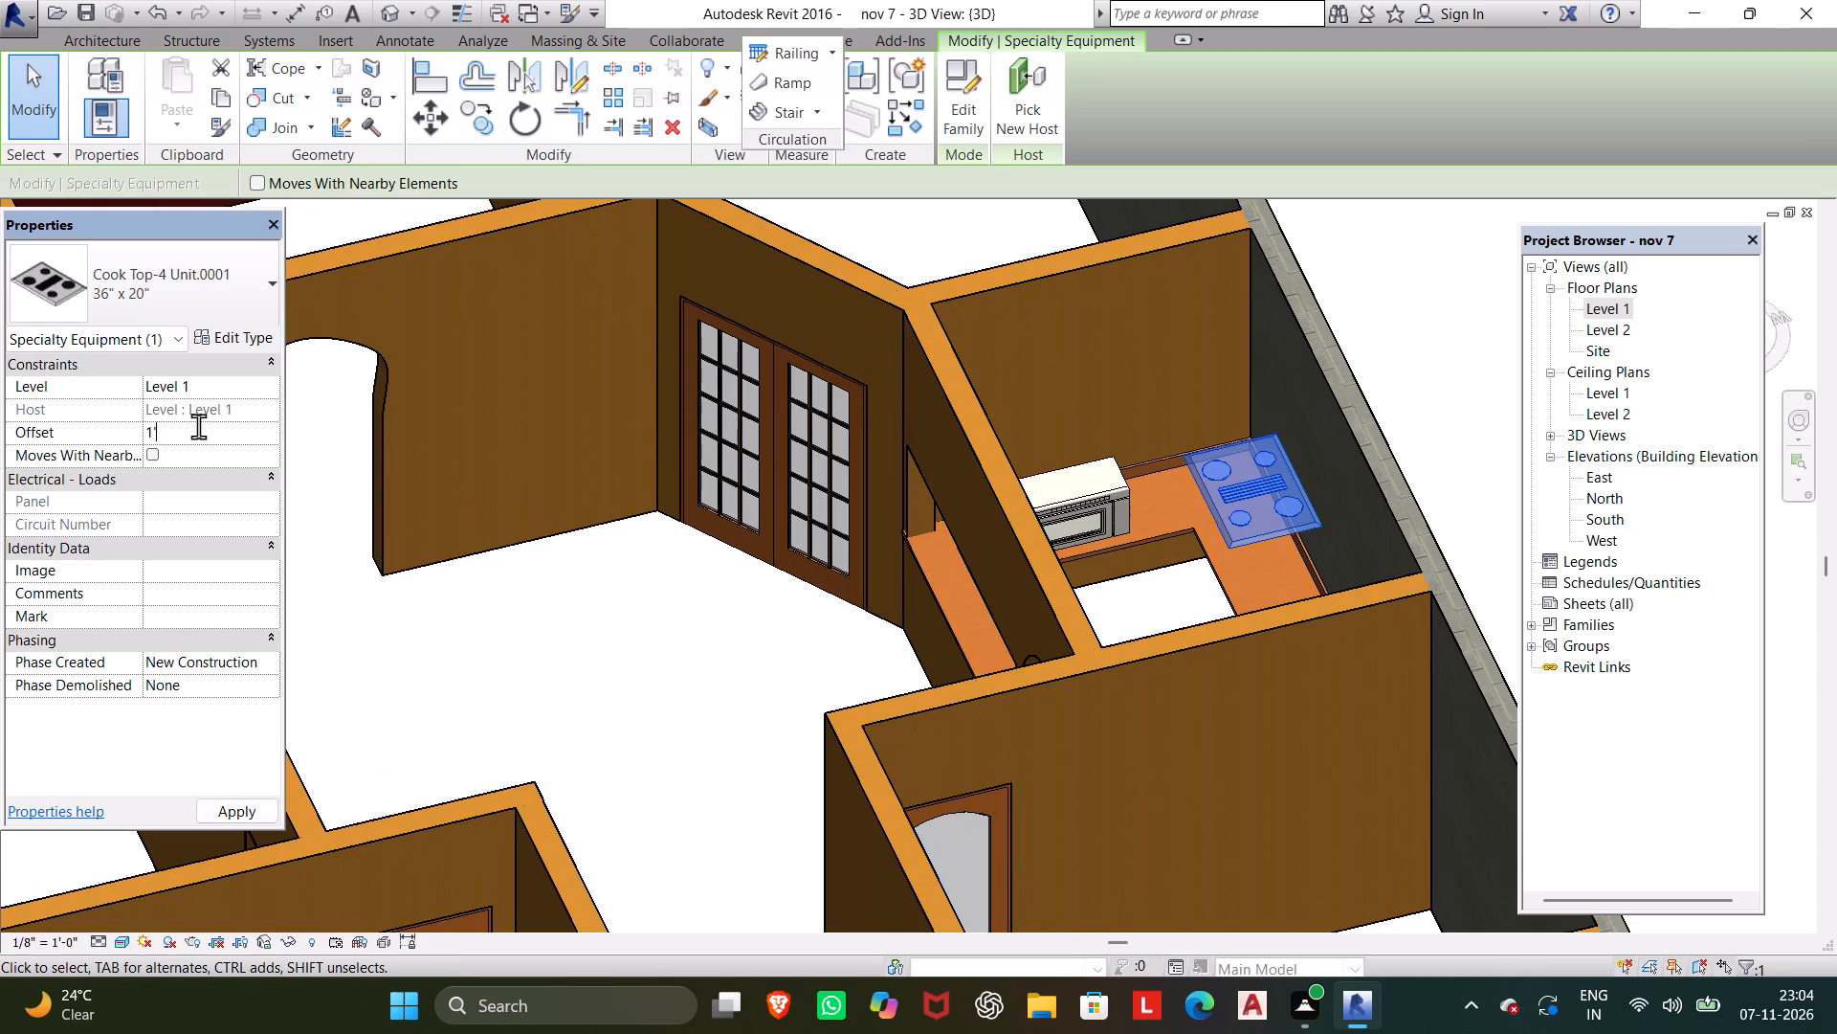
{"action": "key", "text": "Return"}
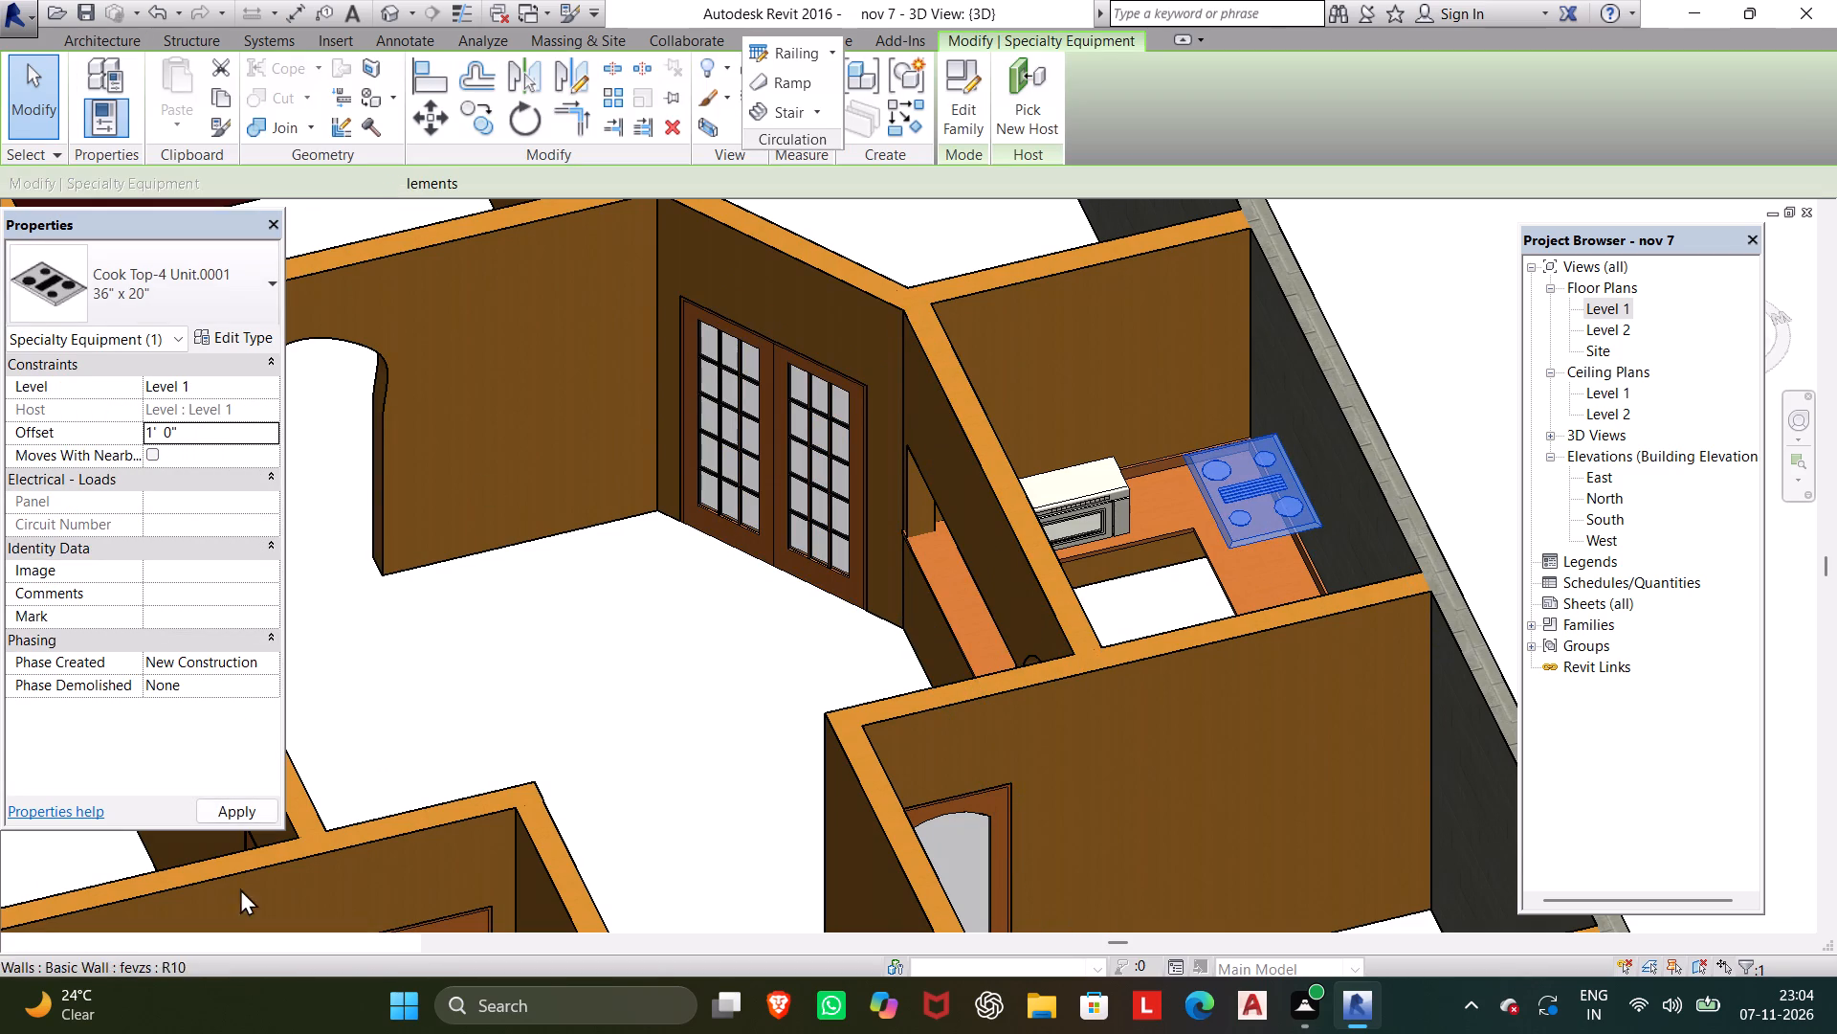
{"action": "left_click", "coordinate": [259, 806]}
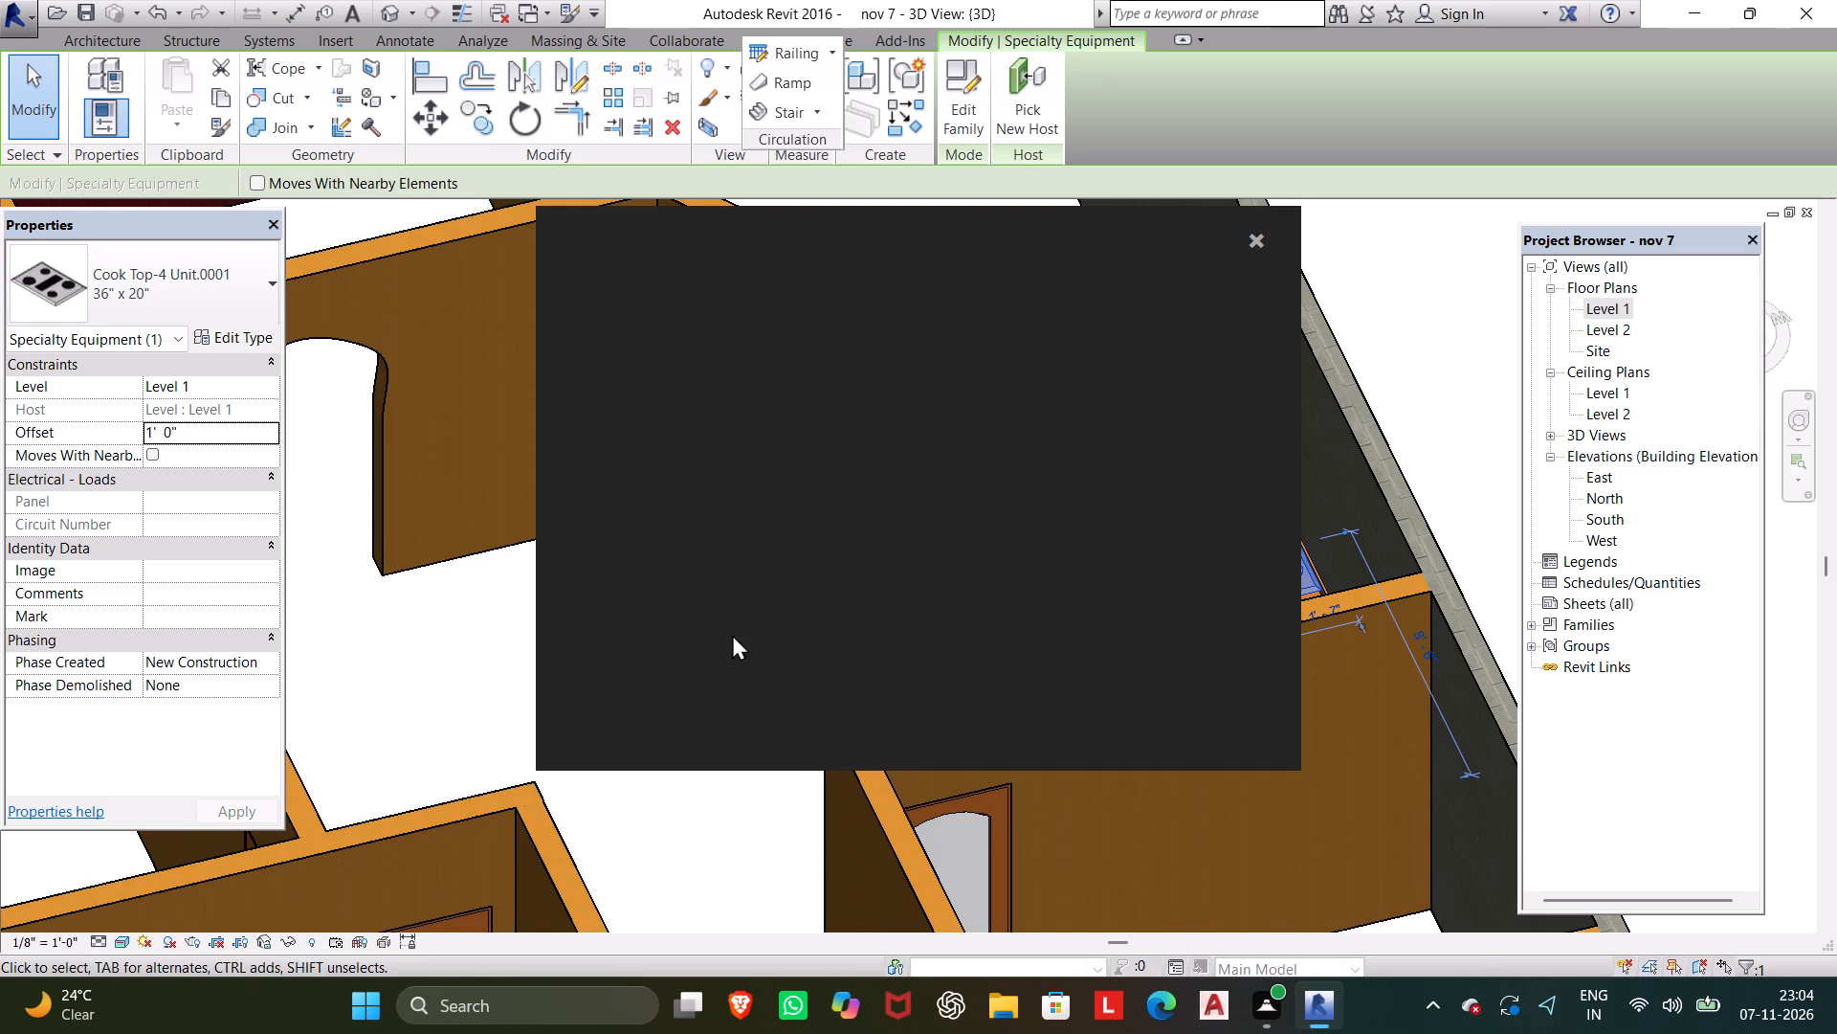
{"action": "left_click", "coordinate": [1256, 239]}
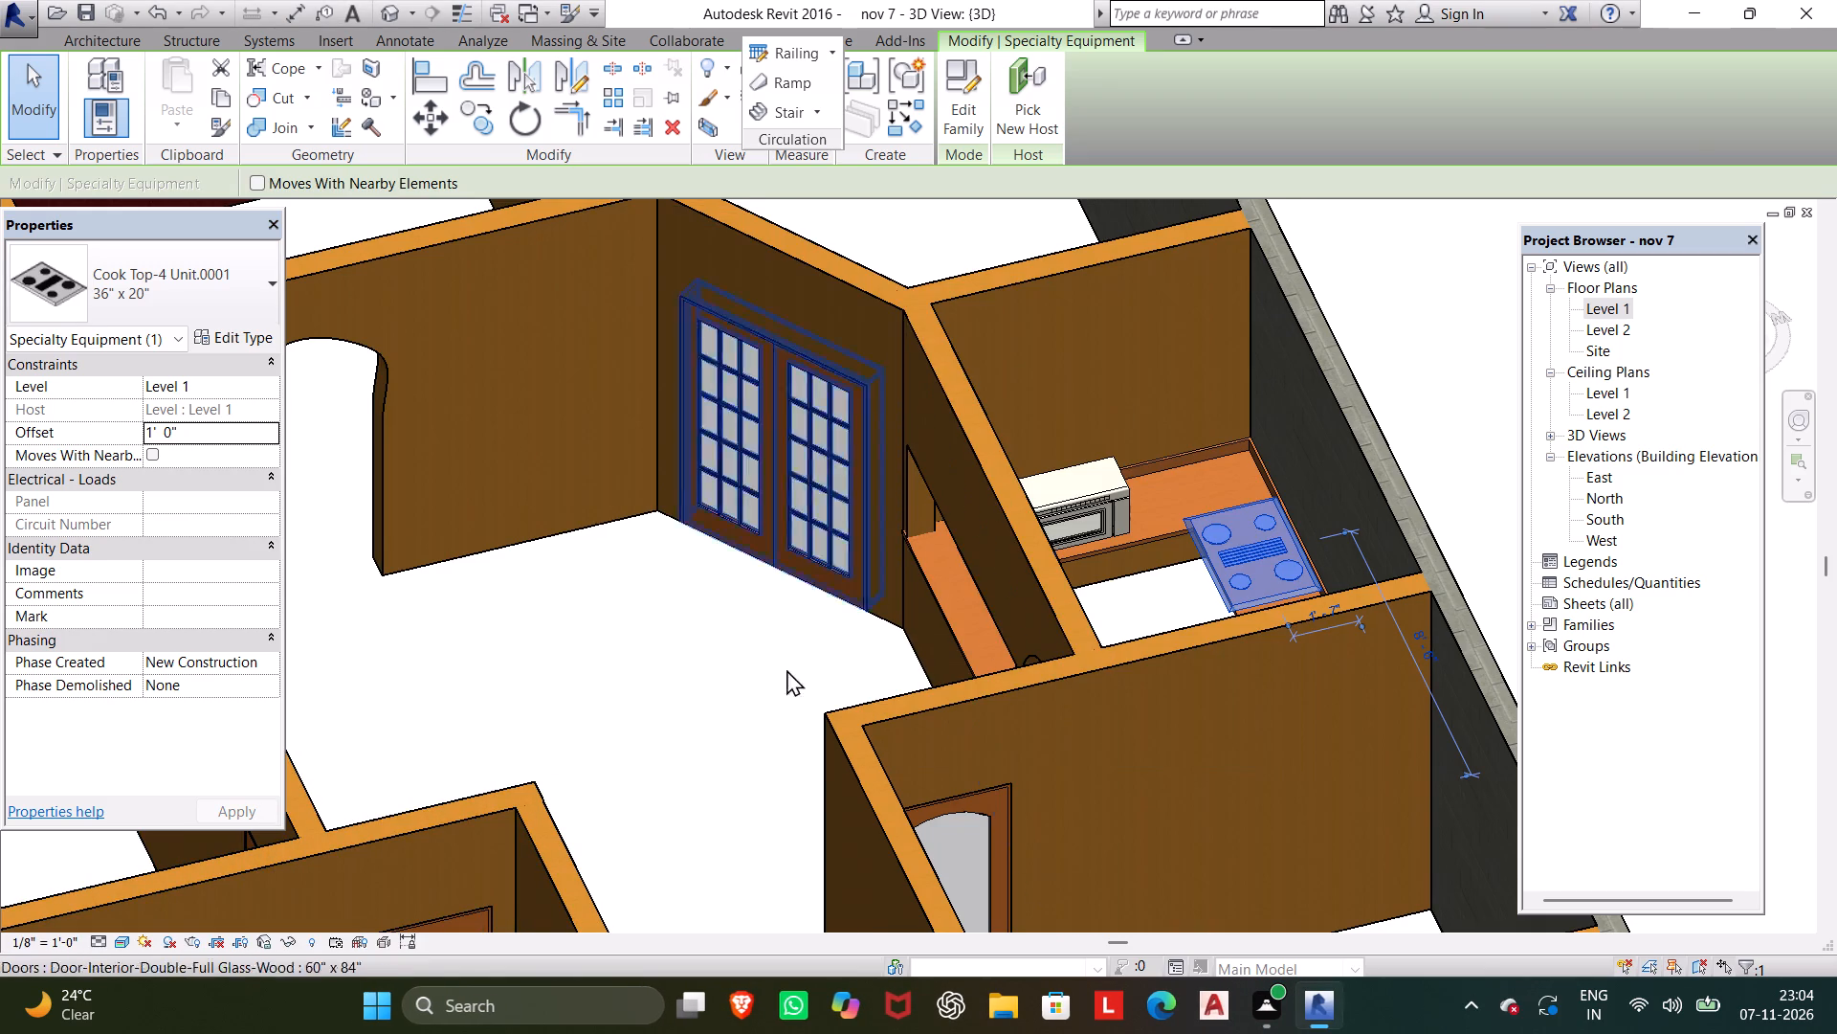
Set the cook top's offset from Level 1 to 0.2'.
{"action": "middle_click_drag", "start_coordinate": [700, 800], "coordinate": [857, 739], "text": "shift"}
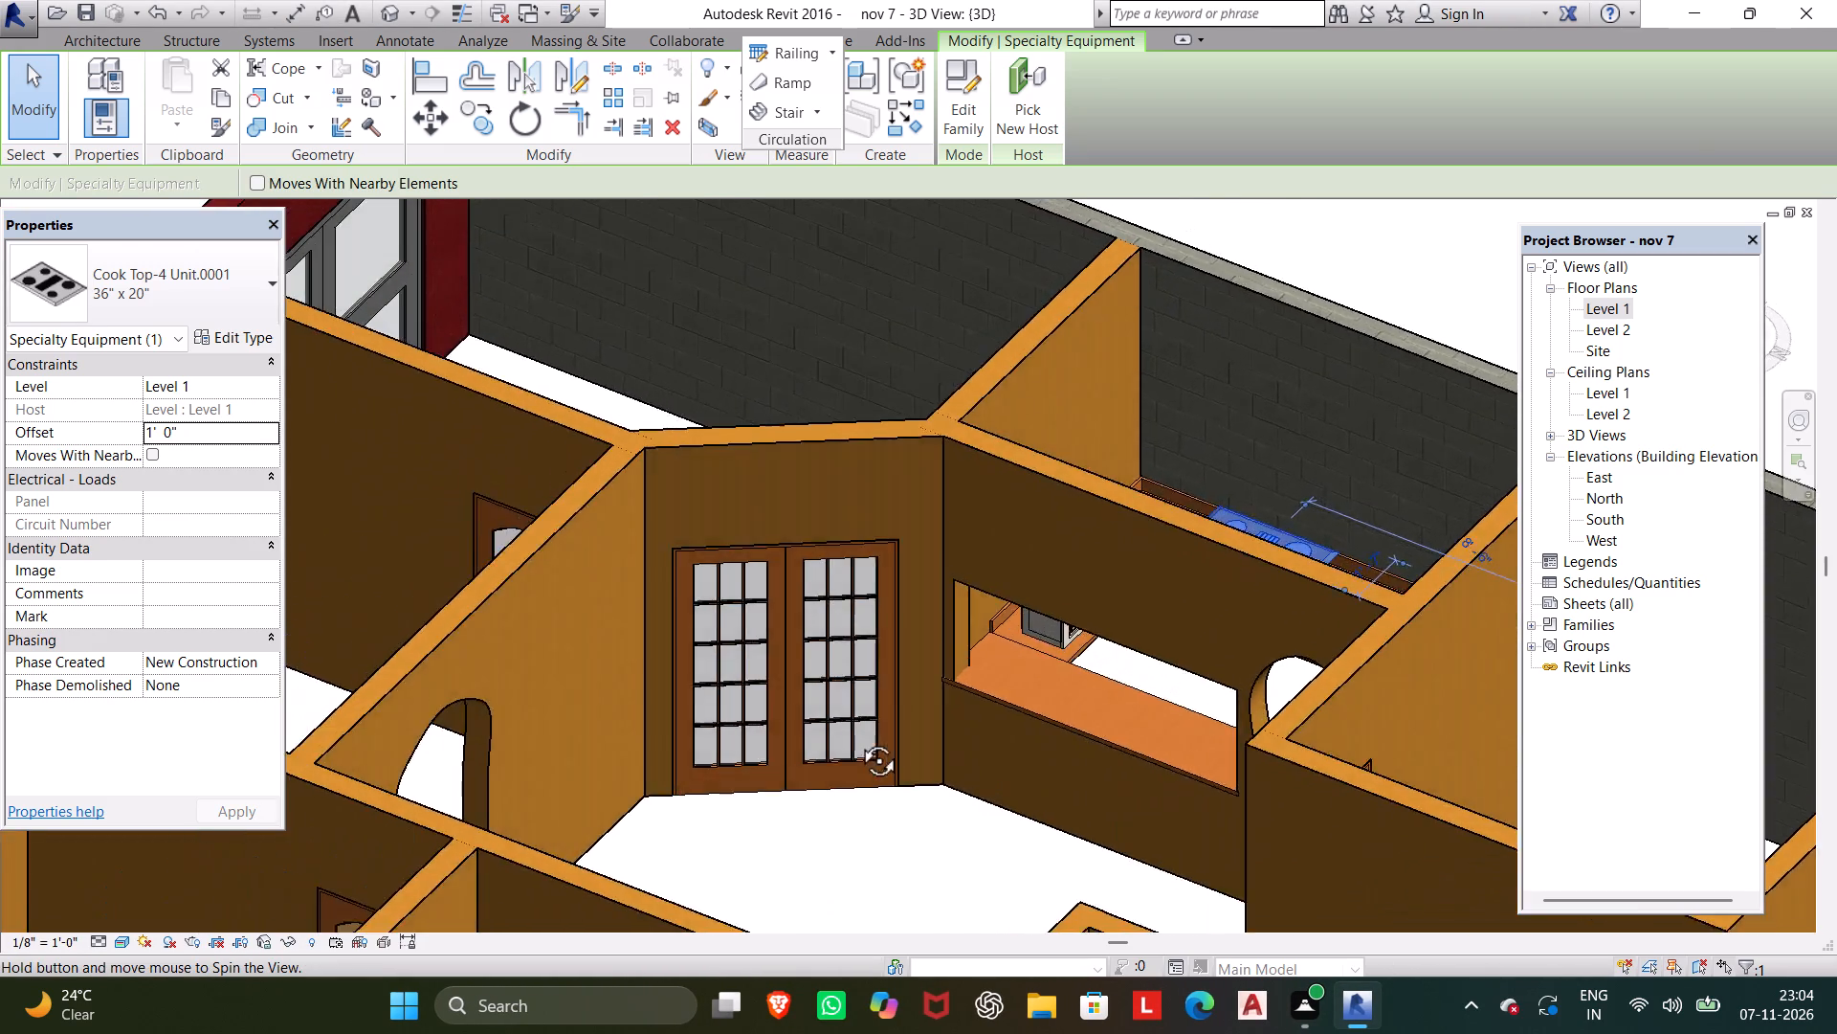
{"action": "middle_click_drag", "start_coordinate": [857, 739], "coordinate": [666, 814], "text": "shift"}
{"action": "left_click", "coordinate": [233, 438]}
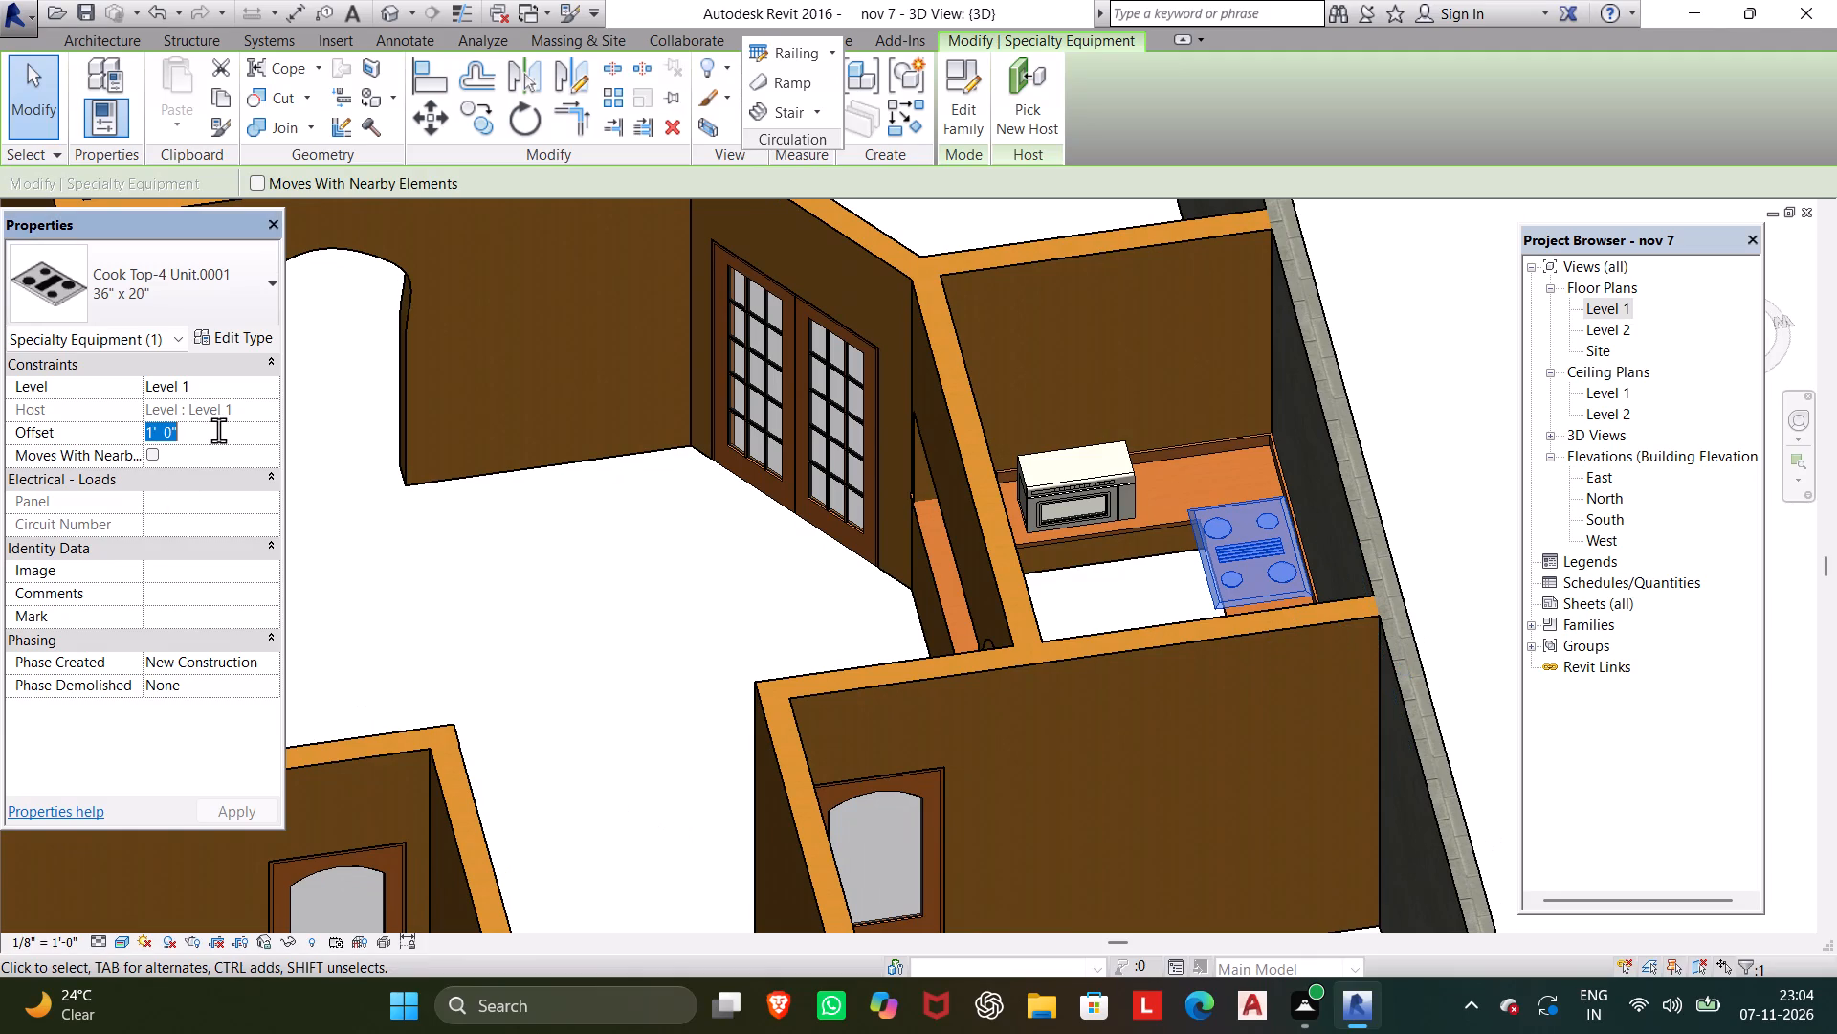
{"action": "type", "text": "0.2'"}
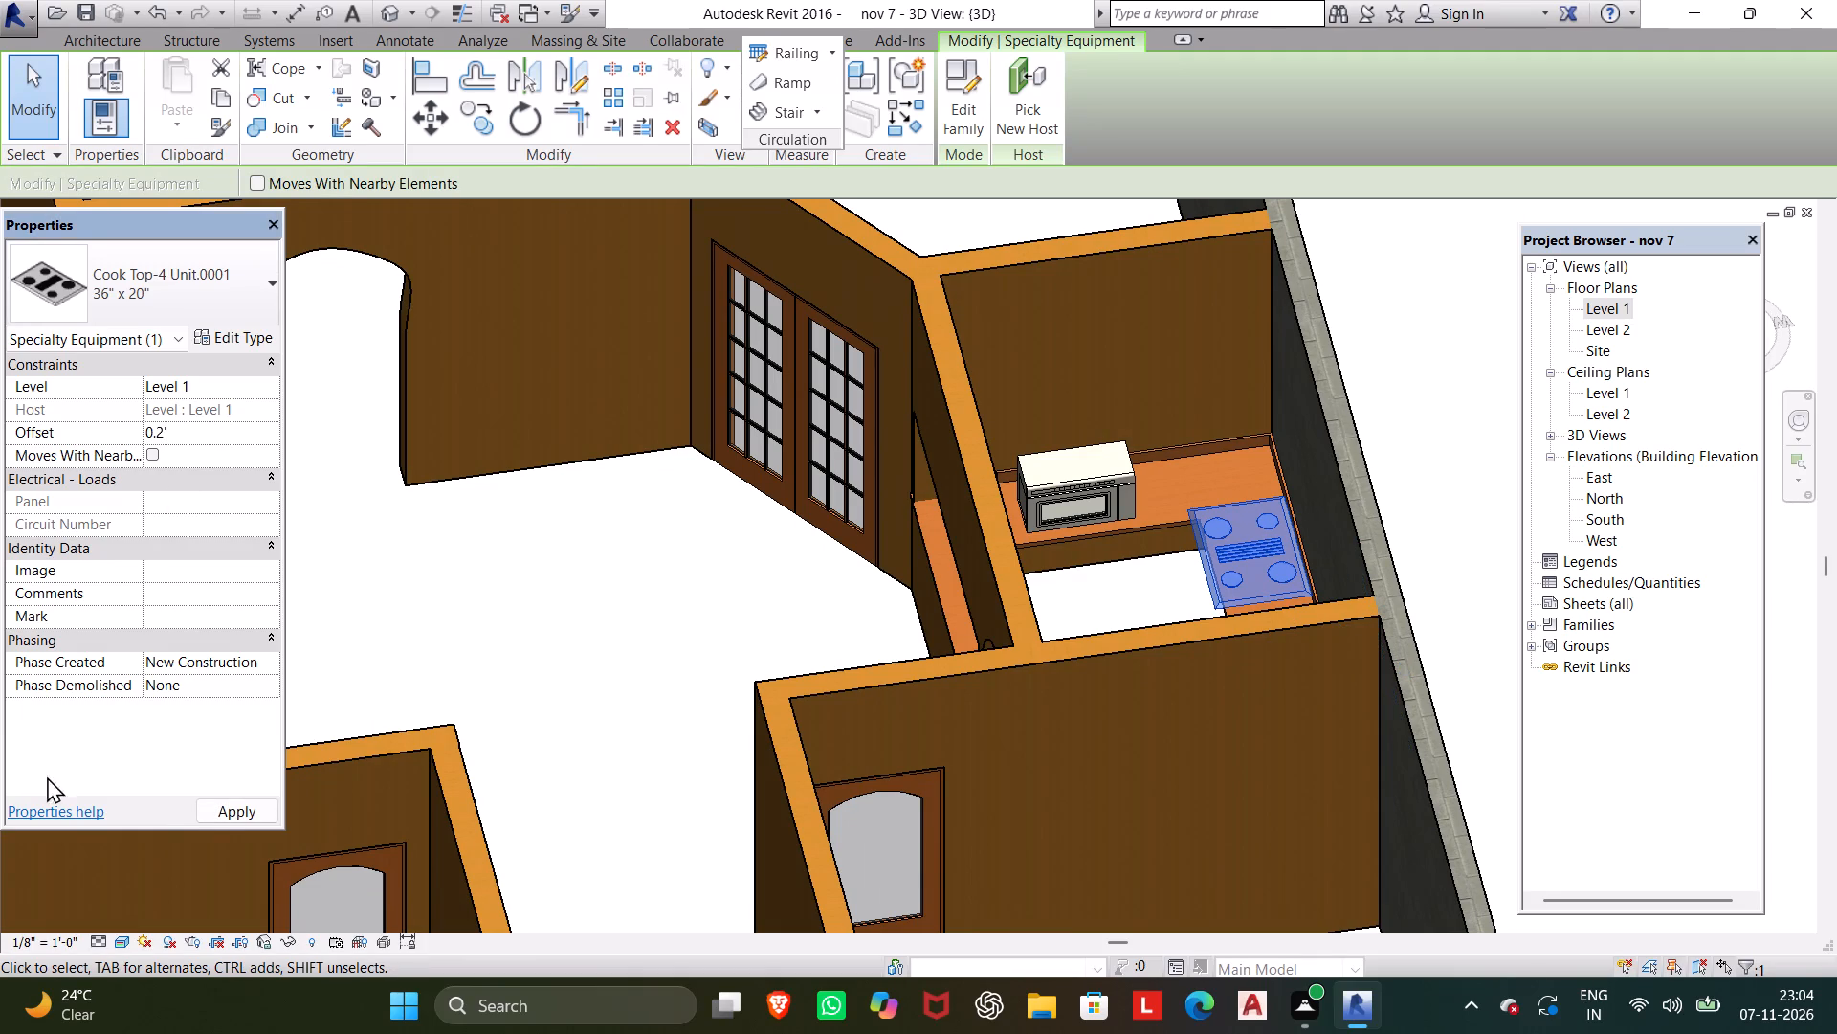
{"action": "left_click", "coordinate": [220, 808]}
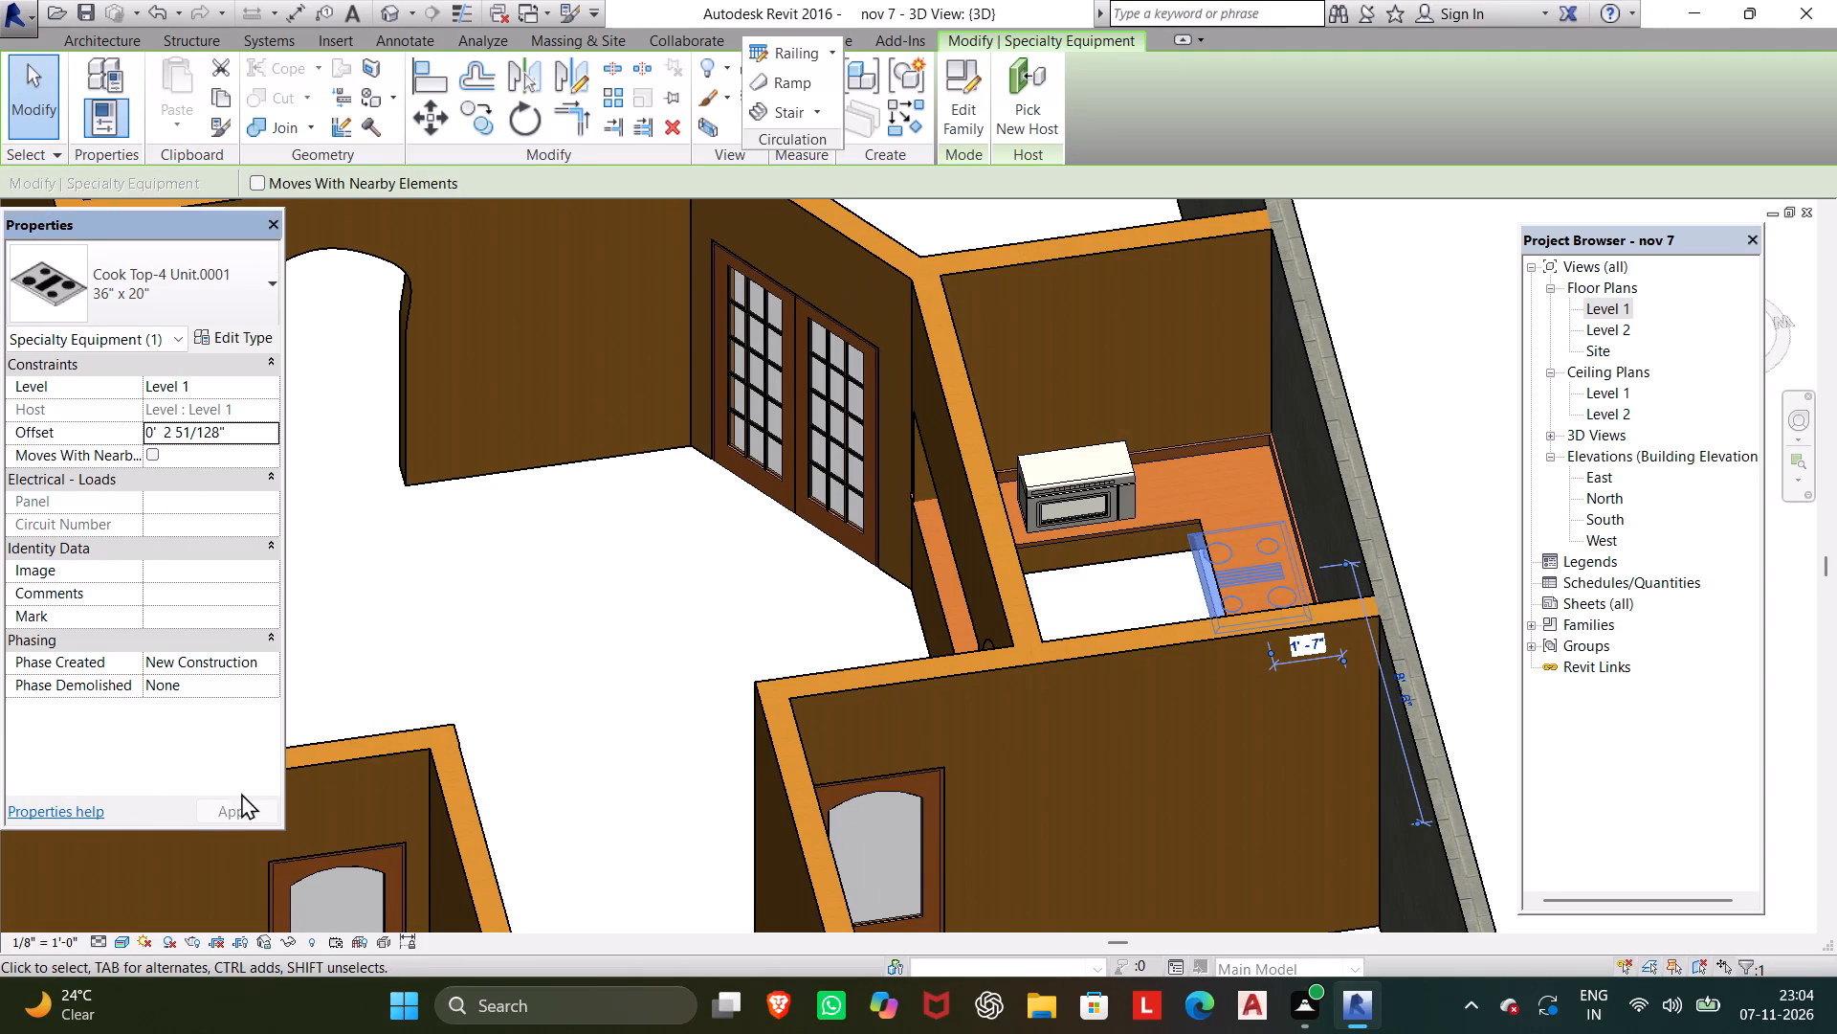
Set the cook top's offset from Level 1 to 0.3'.
{"action": "left_click", "coordinate": [235, 425]}
{"action": "left_click_drag", "start_coordinate": [235, 425], "coordinate": [62, 392]}
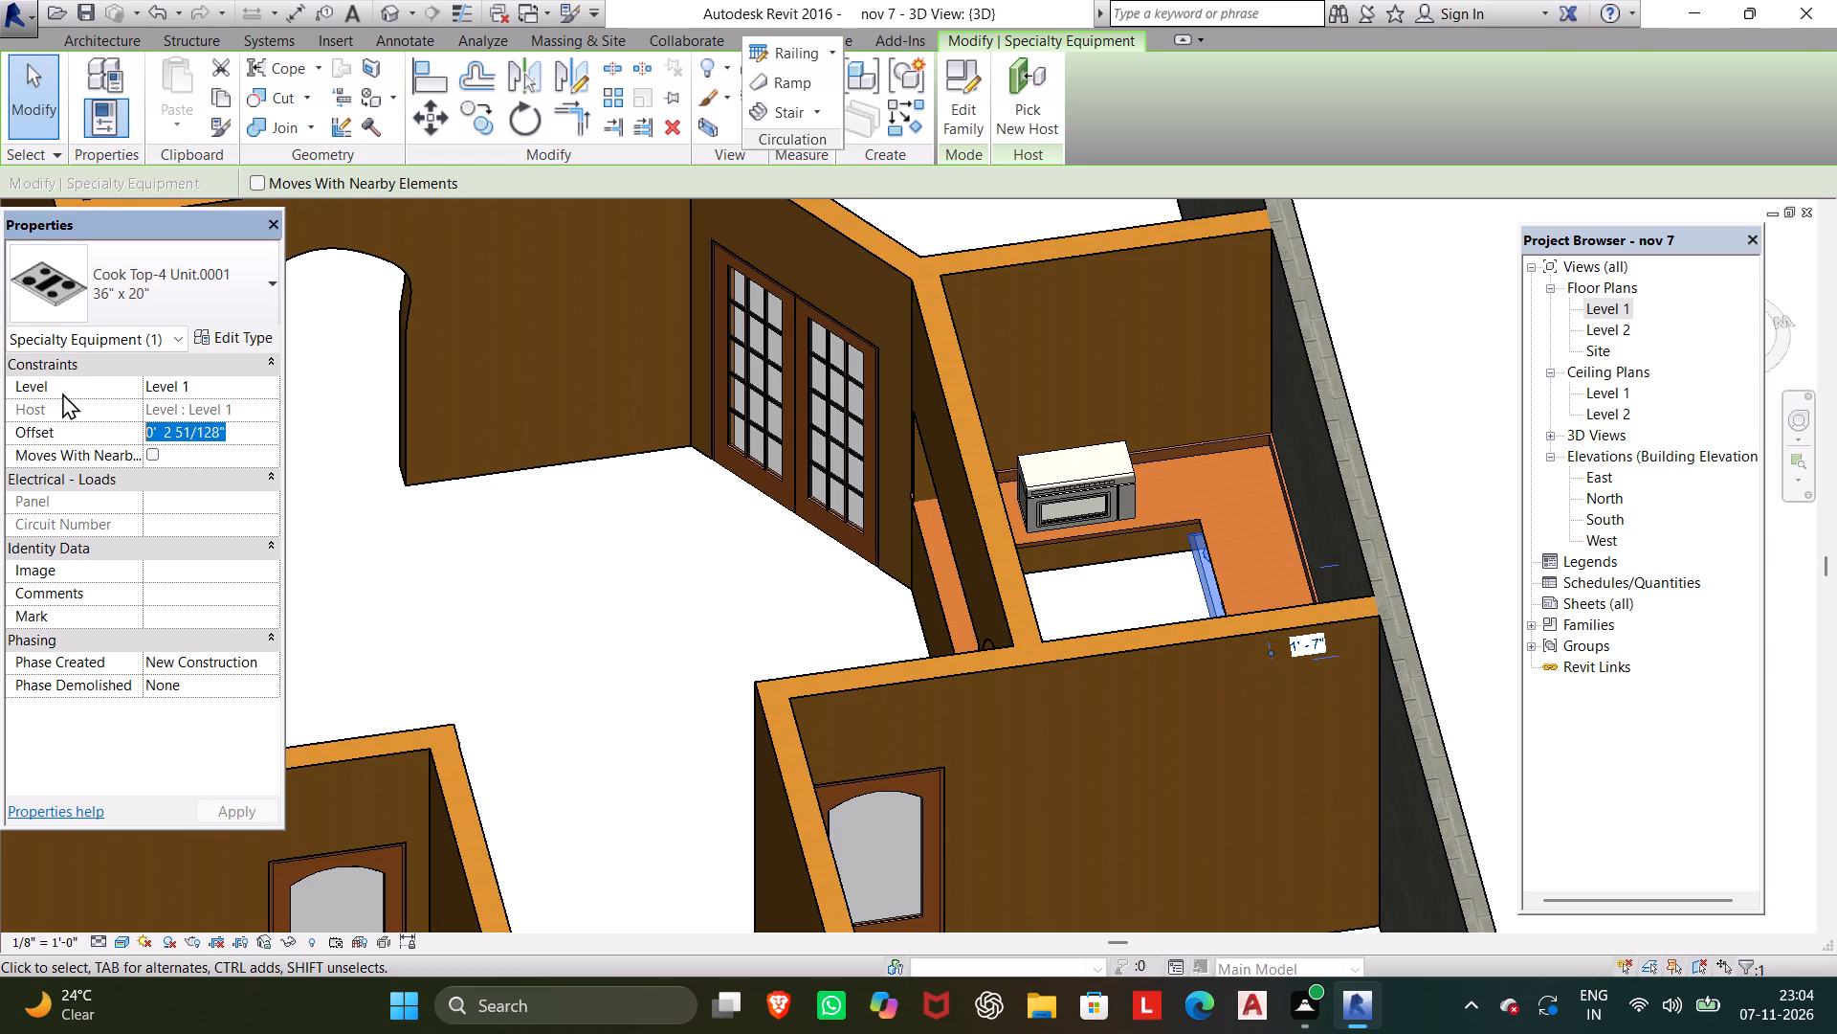
{"action": "type", "text": "0.3"}
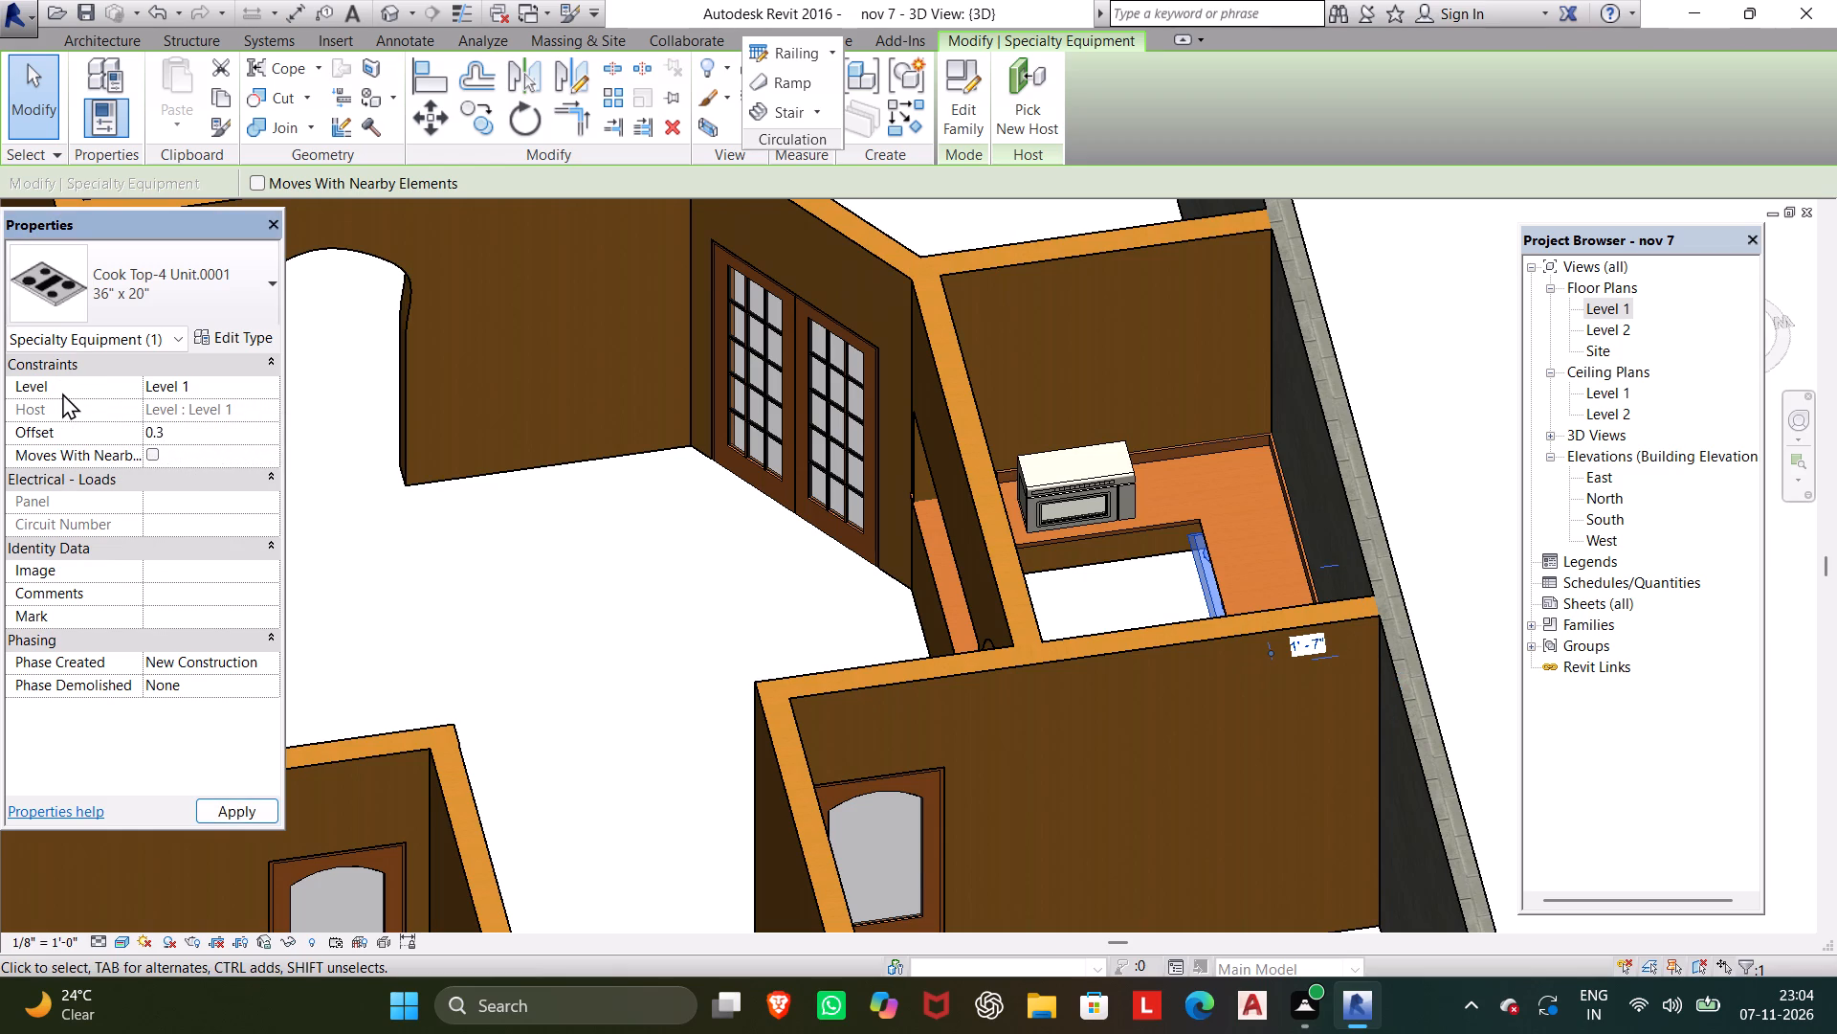
{"action": "key", "text": "apostrophe"}
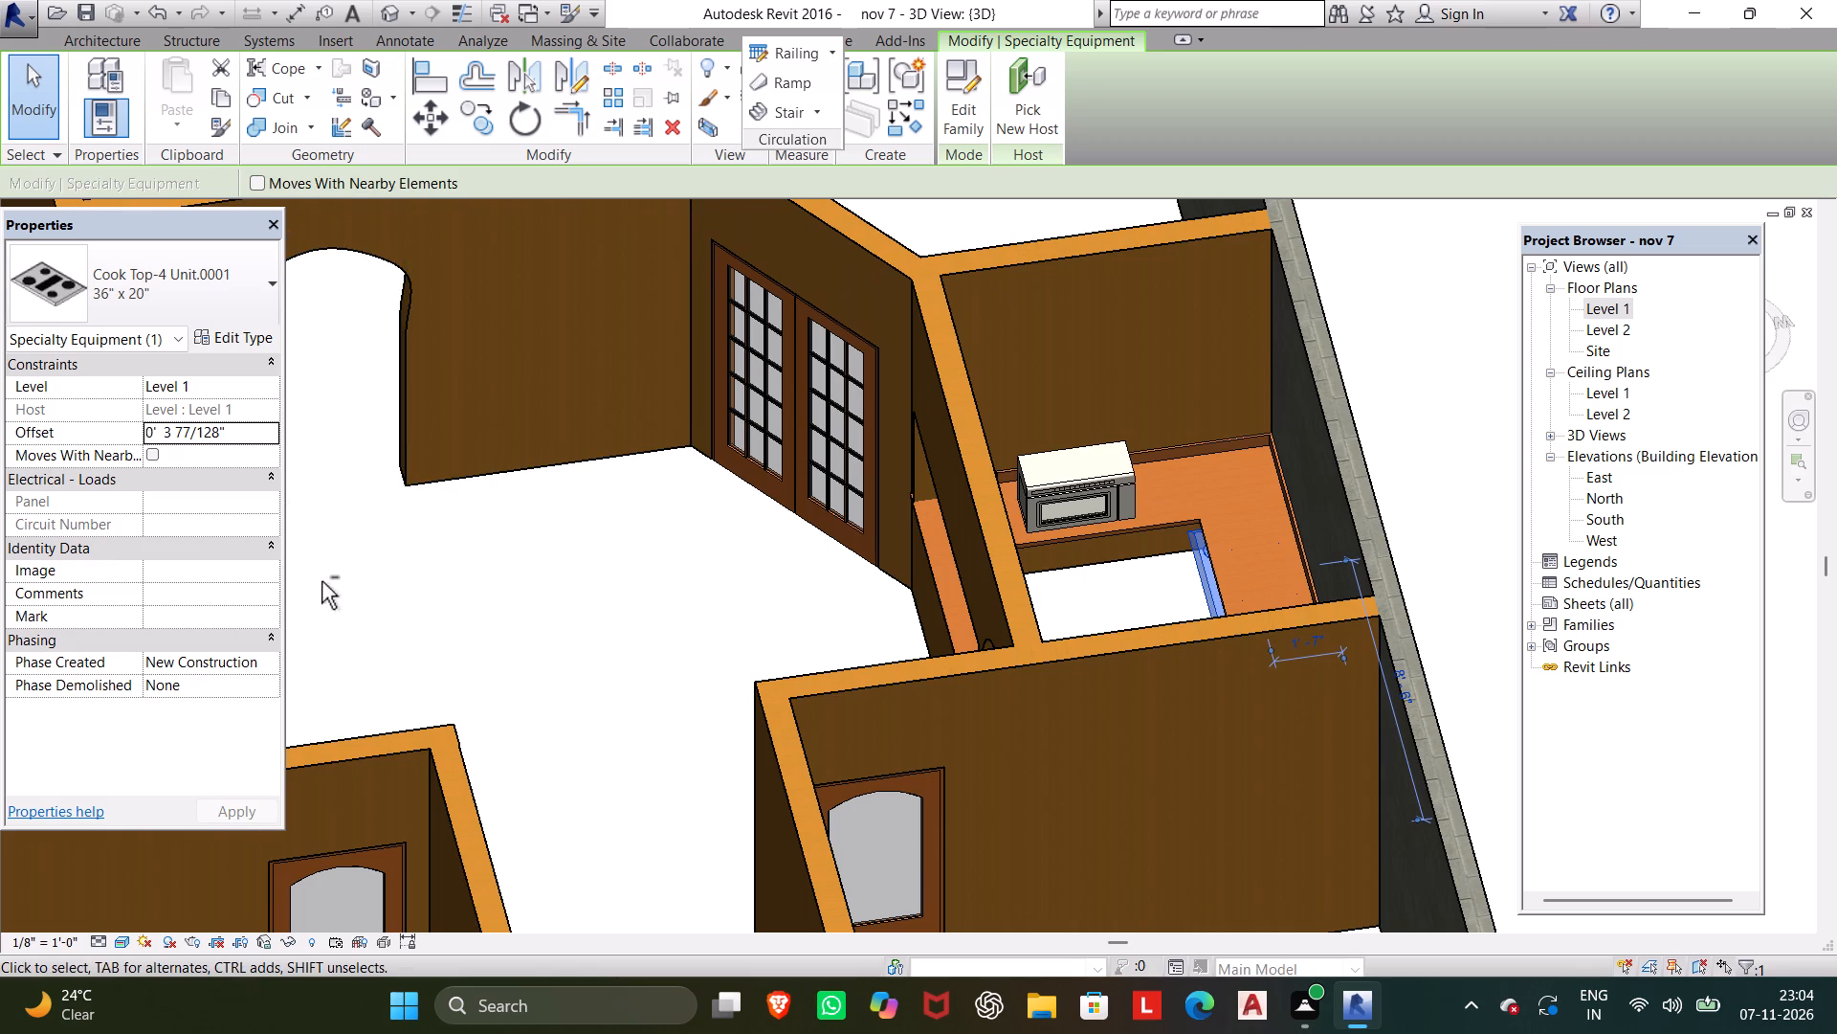
Set the cook top's offset from Level 1 to 0.5'.
{"action": "middle_click_drag", "start_coordinate": [321, 584], "coordinate": [410, 654], "text": "shift"}
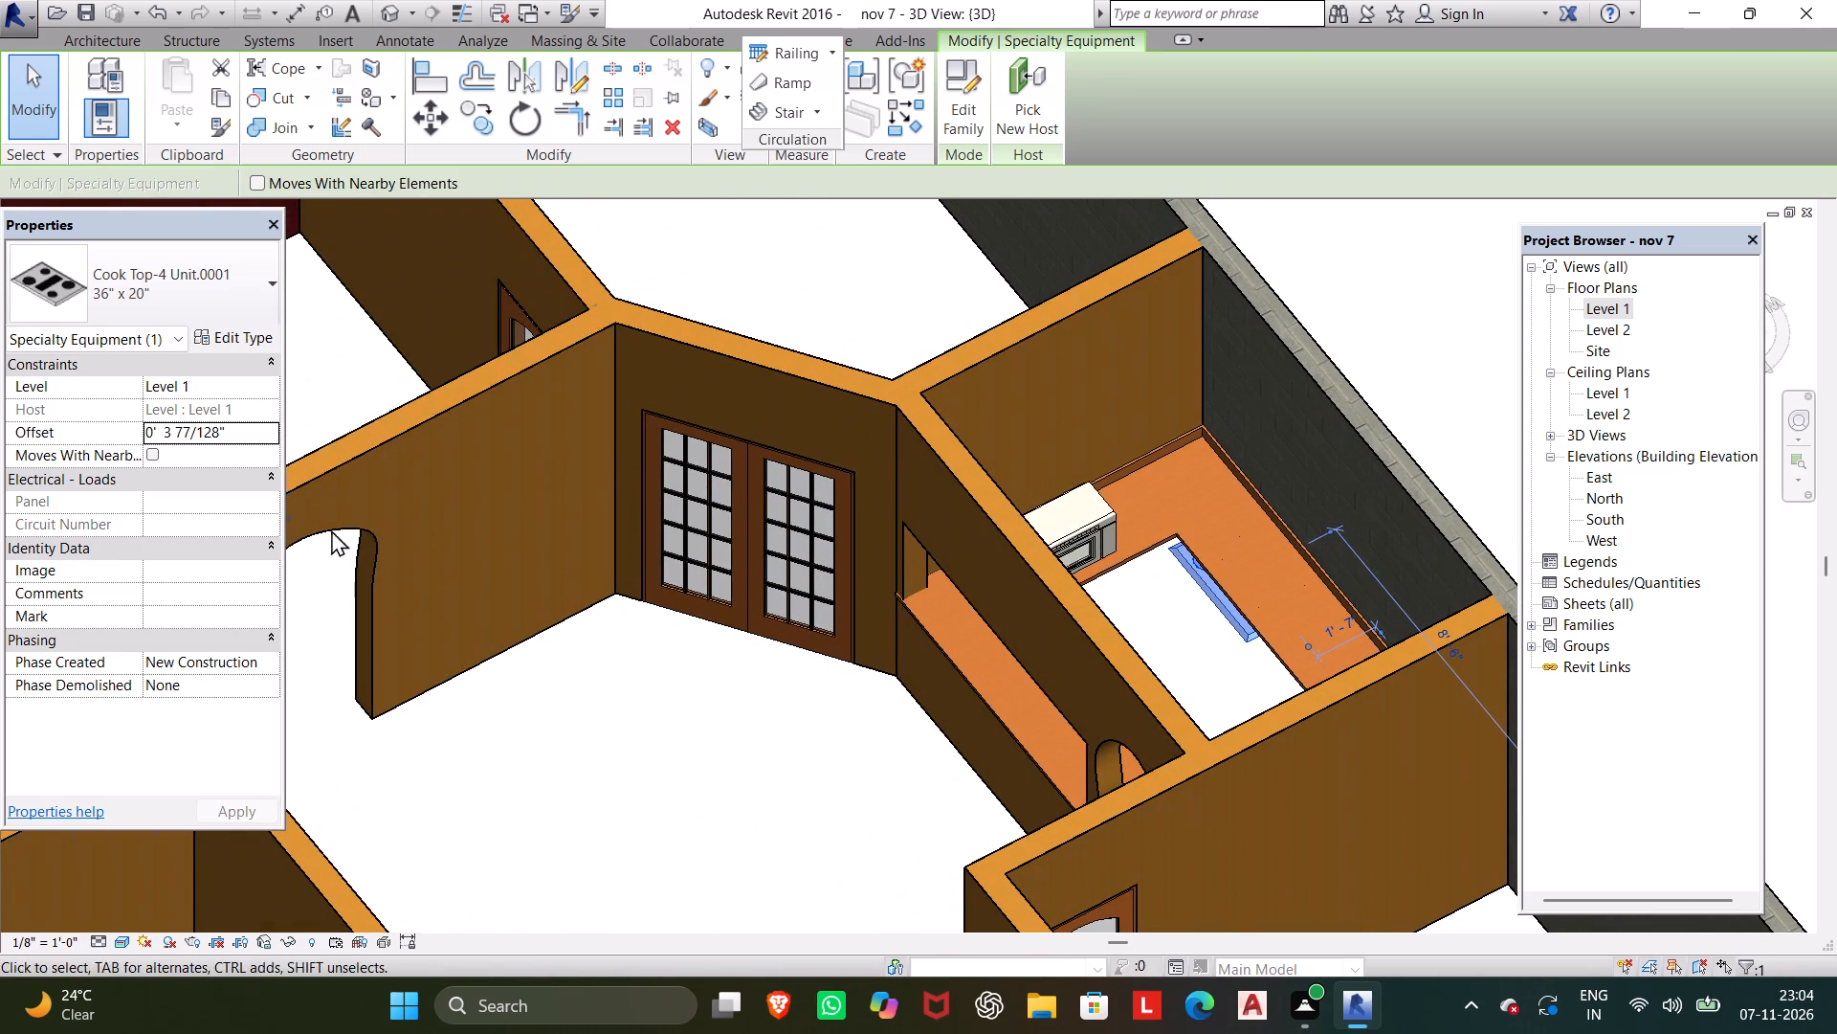
{"action": "left_click", "coordinate": [213, 427]}
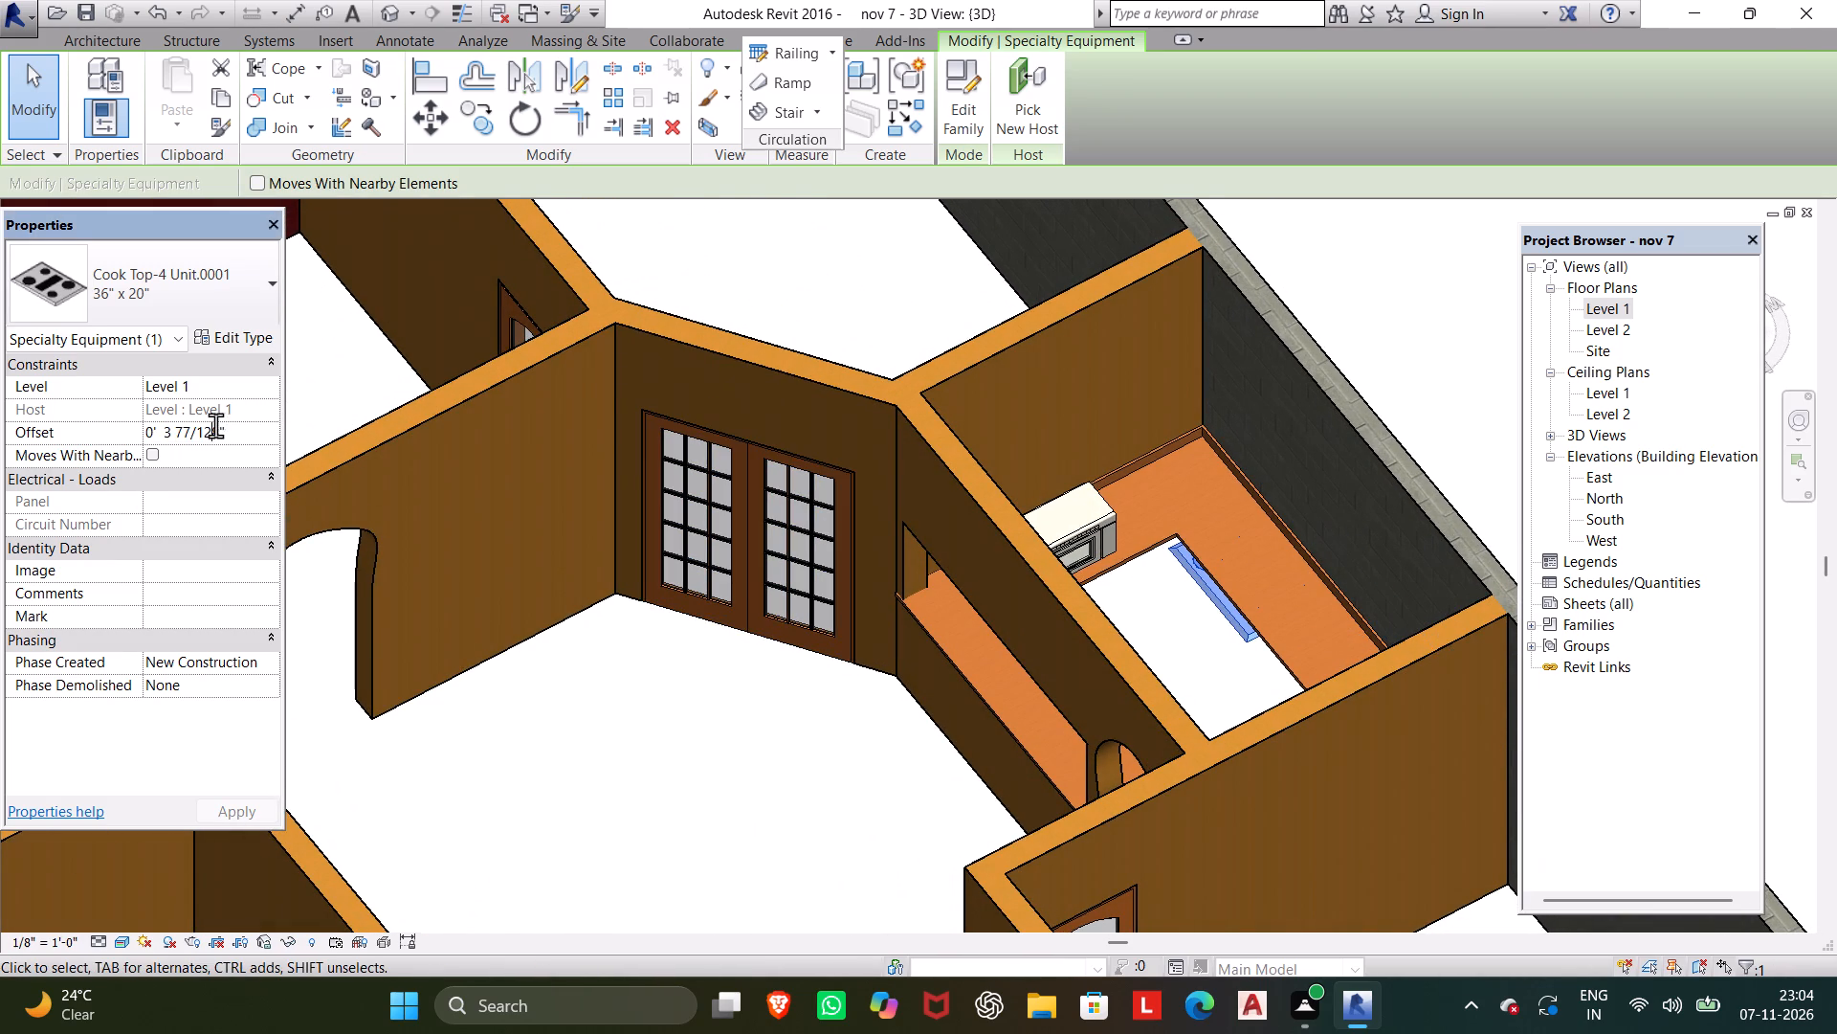
{"action": "left_click_drag", "start_coordinate": [233, 426], "coordinate": [80, 421]}
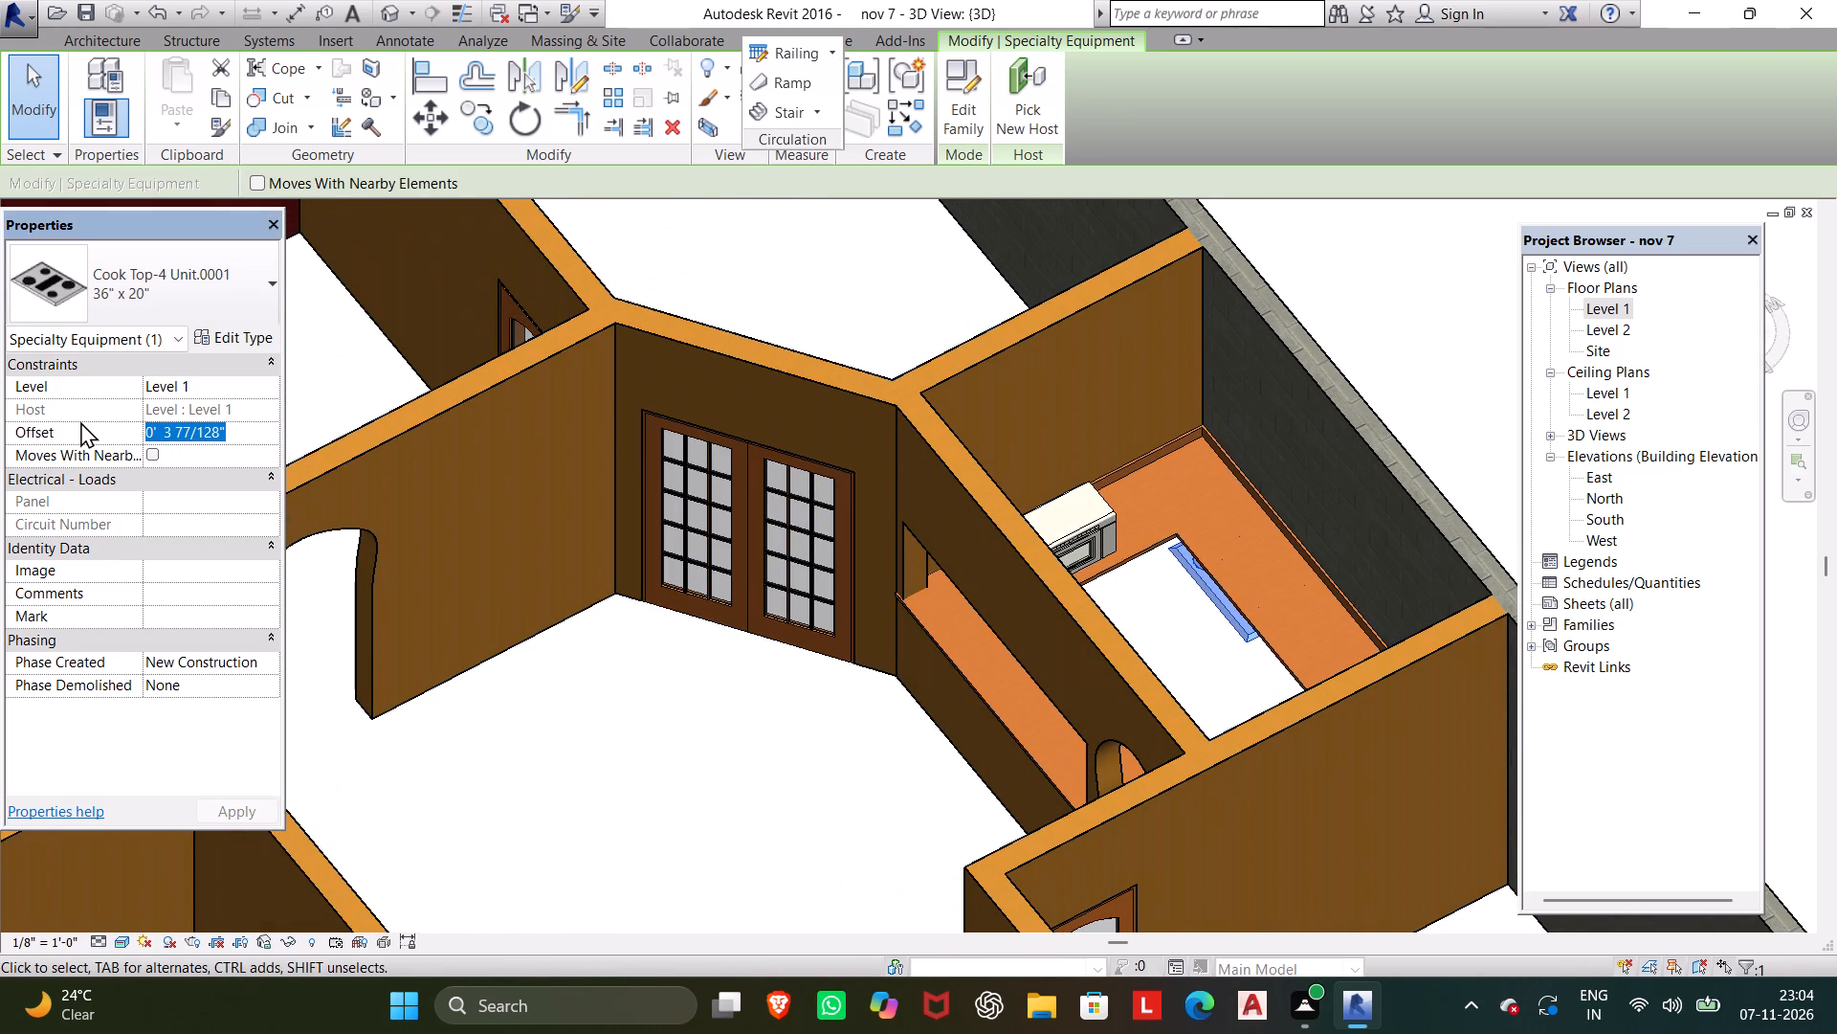
{"action": "type", "text": "0.5'"}
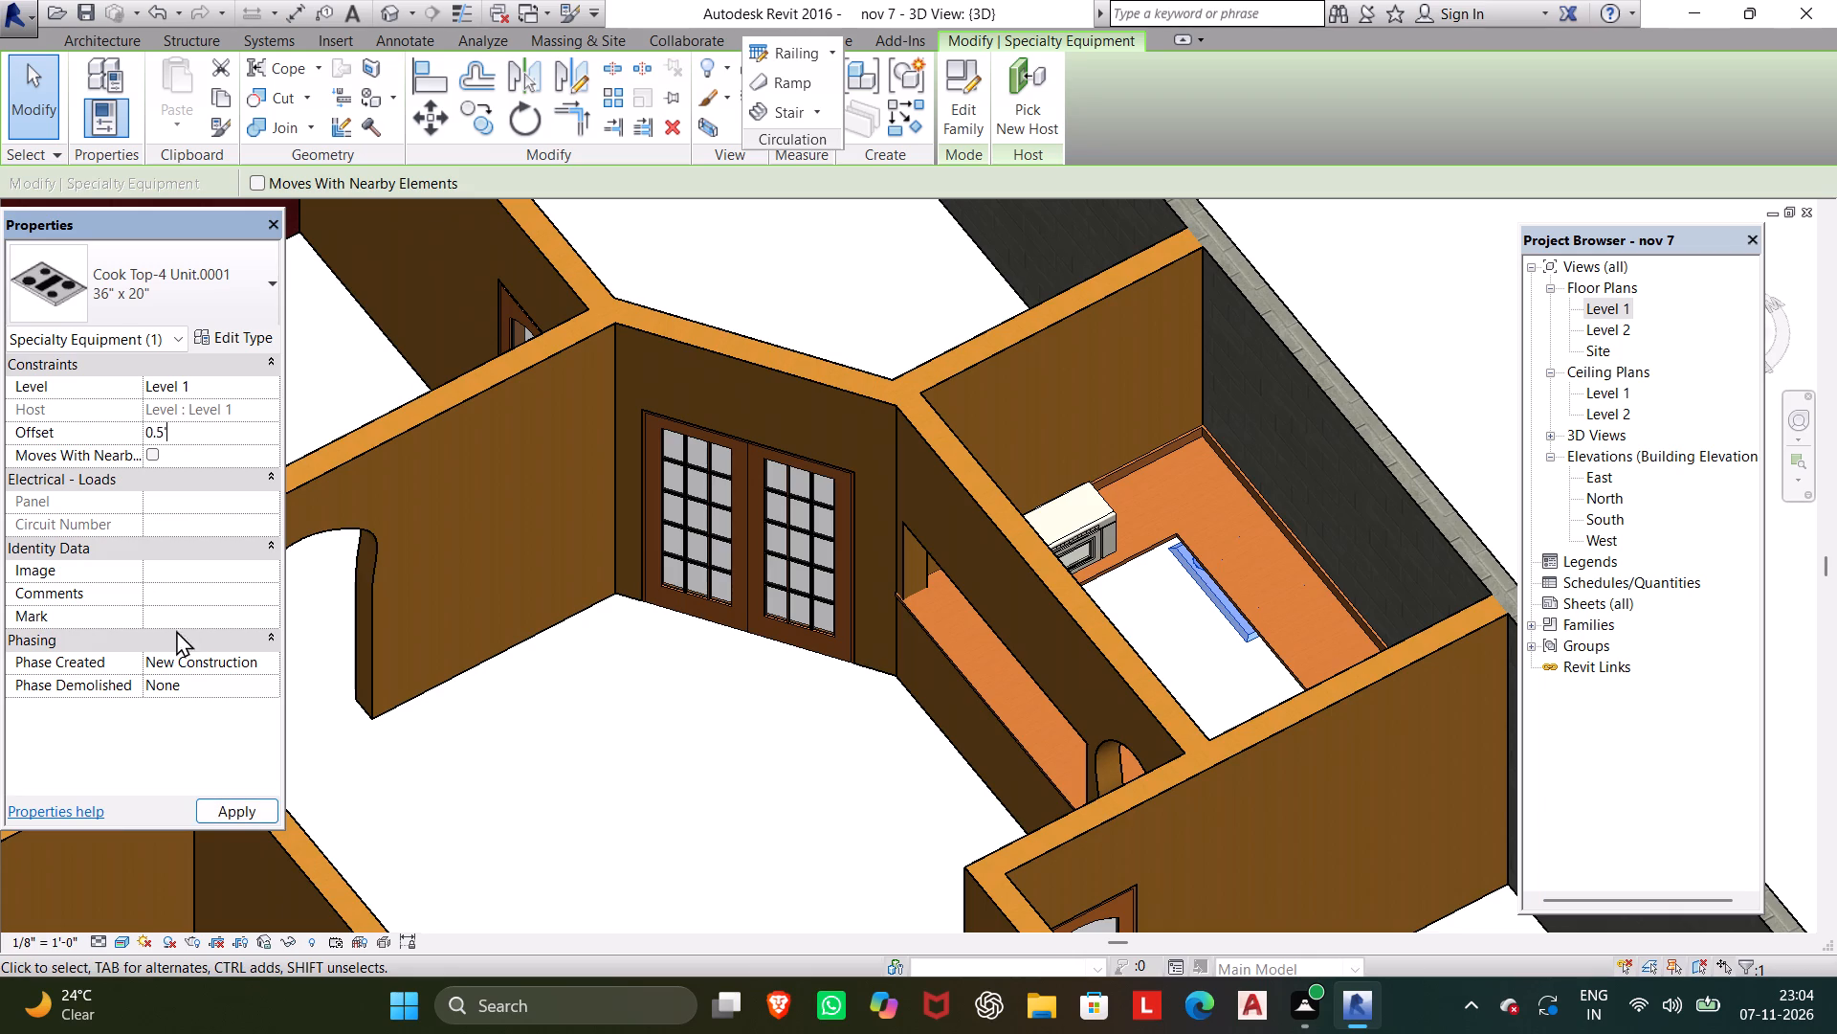
{"action": "left_click", "coordinate": [231, 811]}
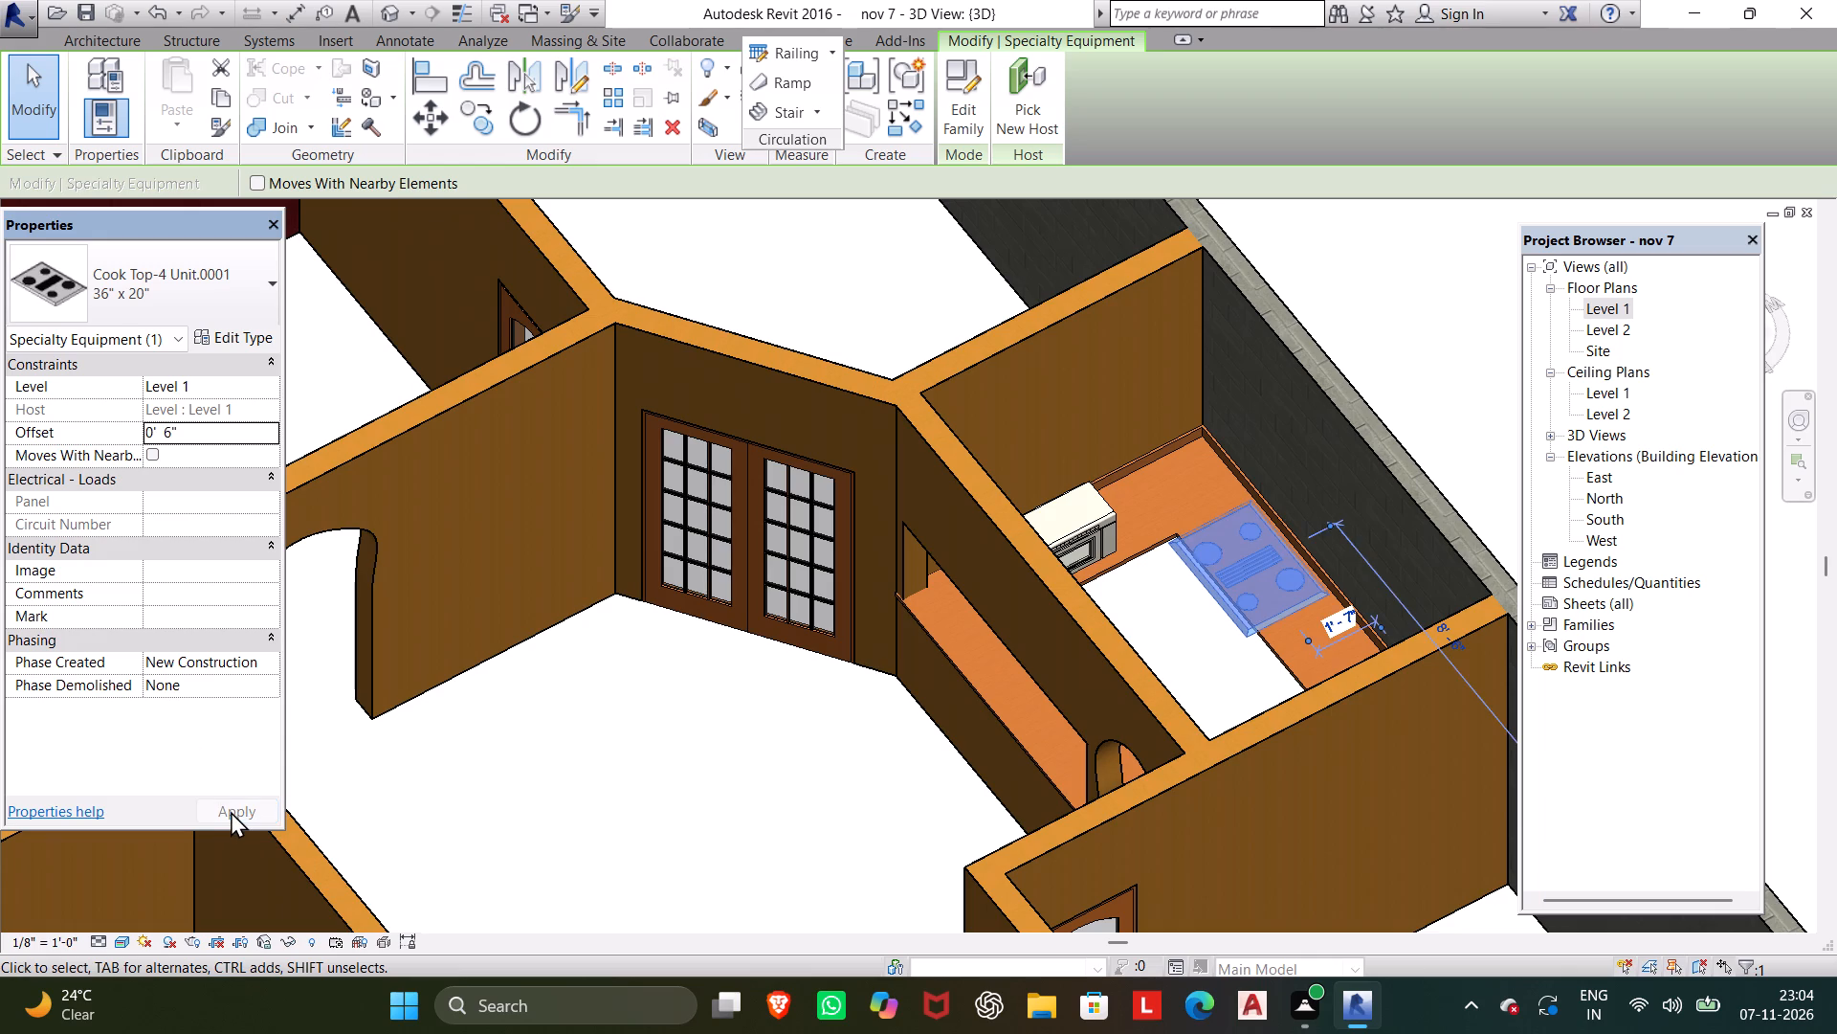
{"action": "key", "text": "Escape"}
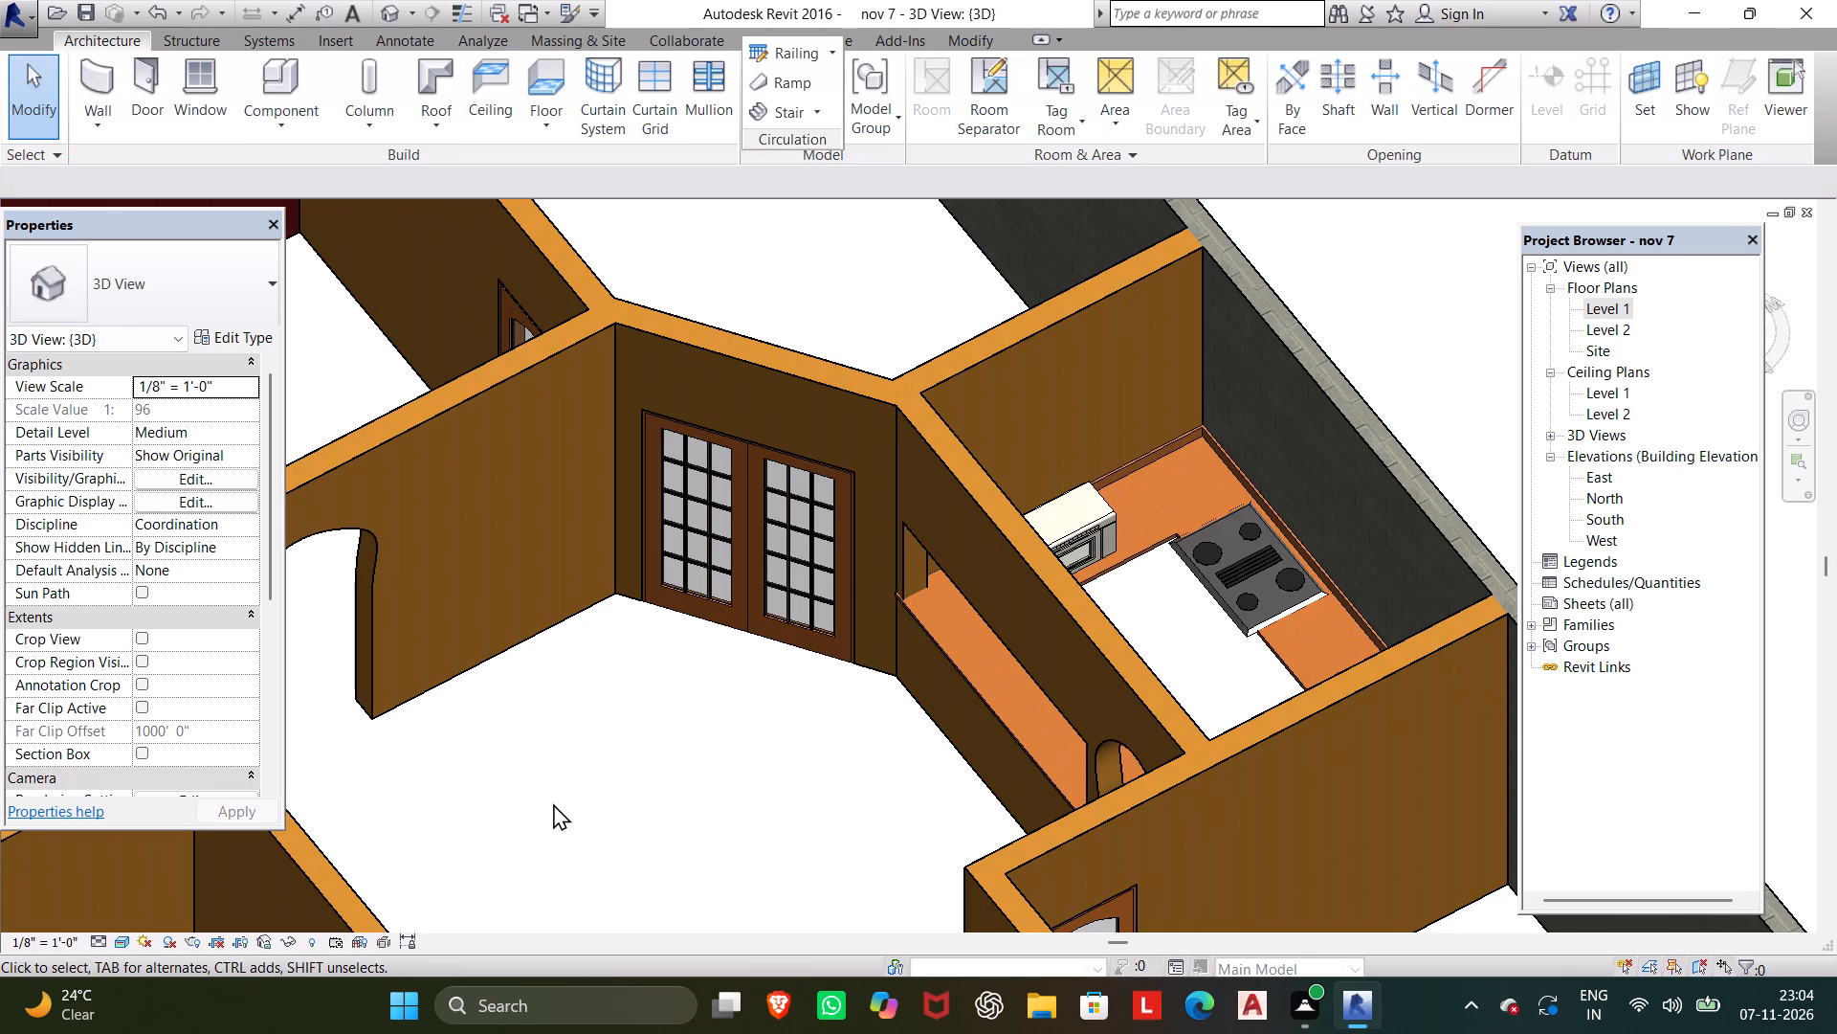
Nudge the cook top two increments across the countertop toward the exterior wall.
{"action": "left_click", "coordinate": [1287, 624]}
{"action": "left_click", "coordinate": [1276, 601]}
{"action": "left_click", "coordinate": [1287, 601]}
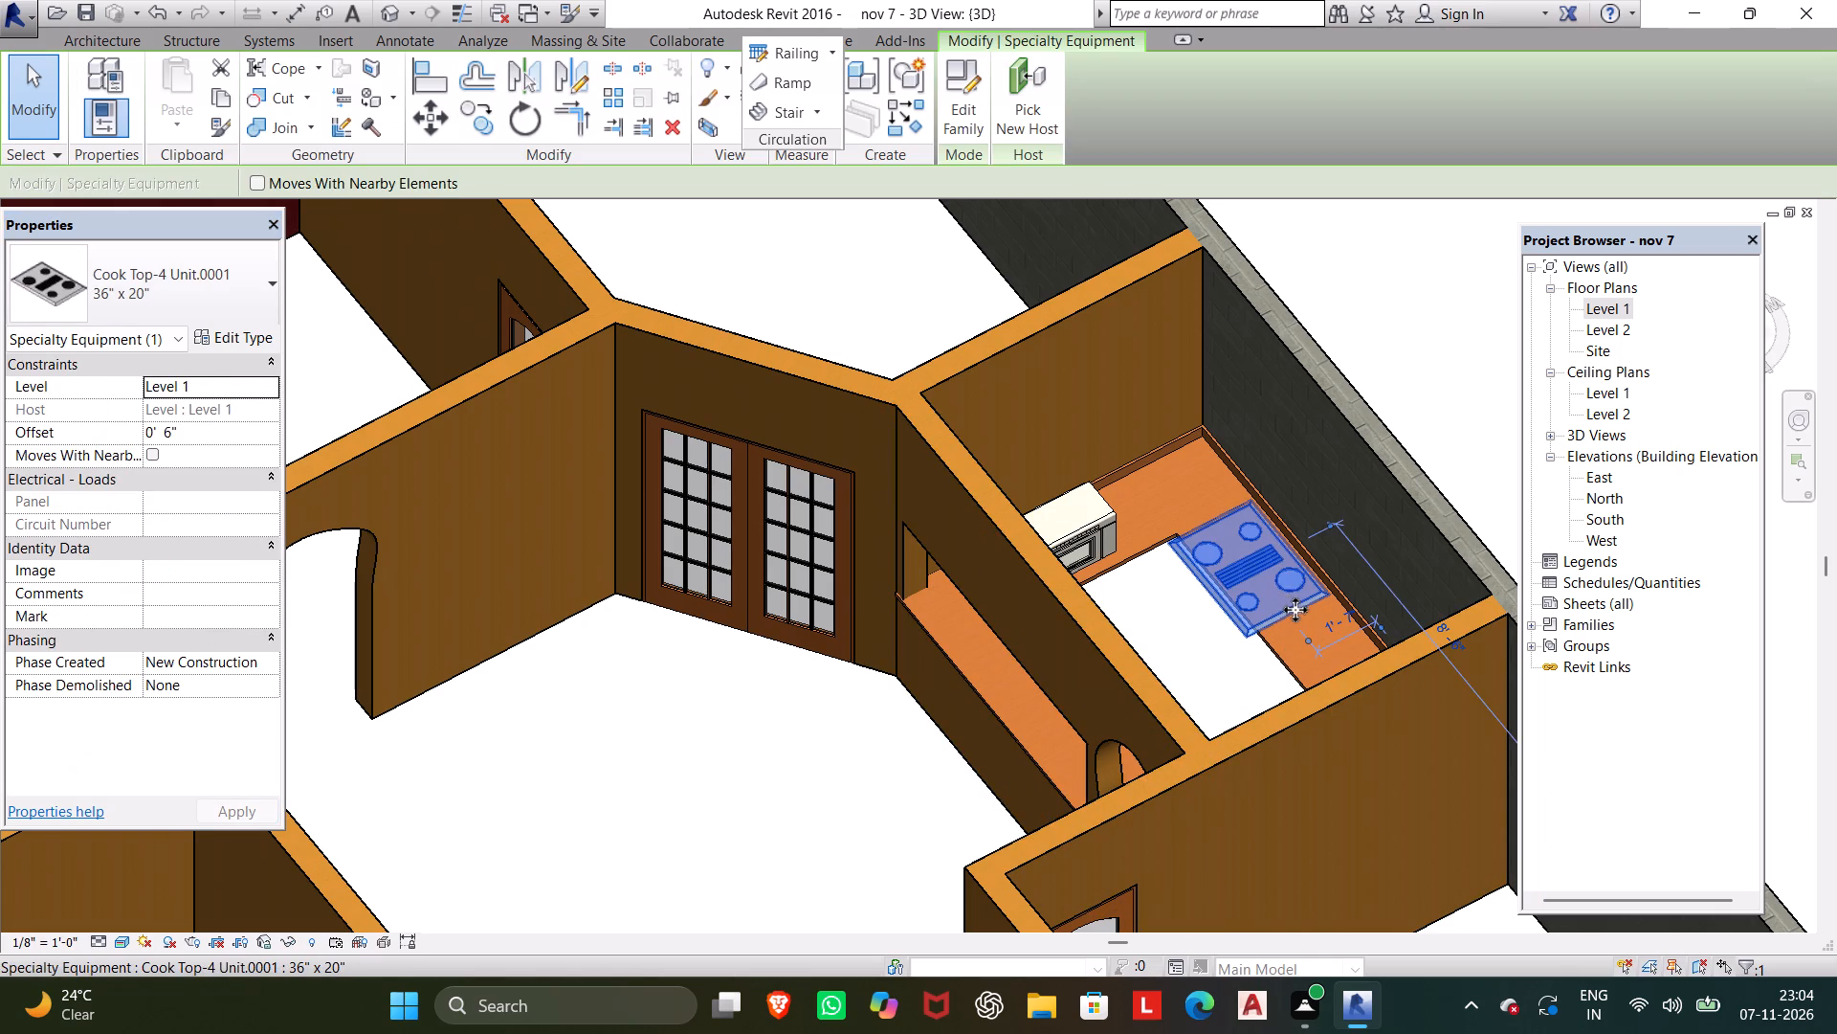
{"action": "key", "text": "Right"}
{"action": "key", "text": "Right"}
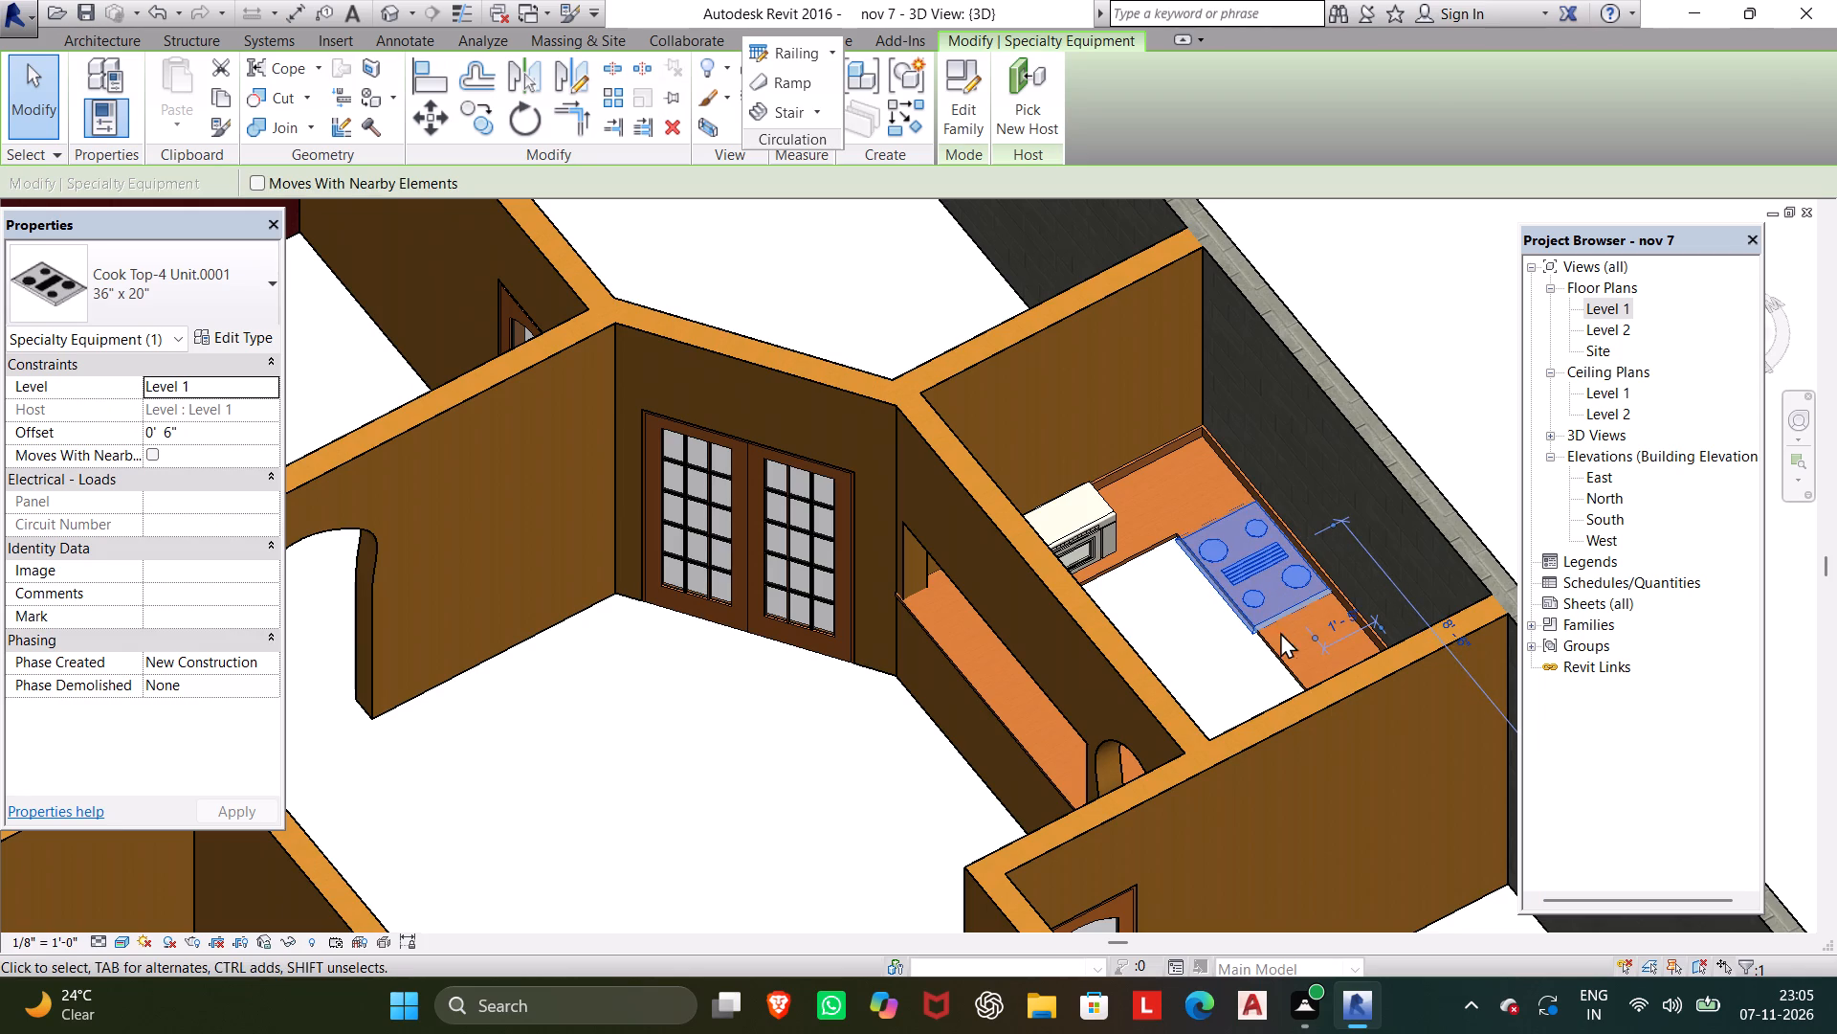
{"action": "key", "text": "Escape"}
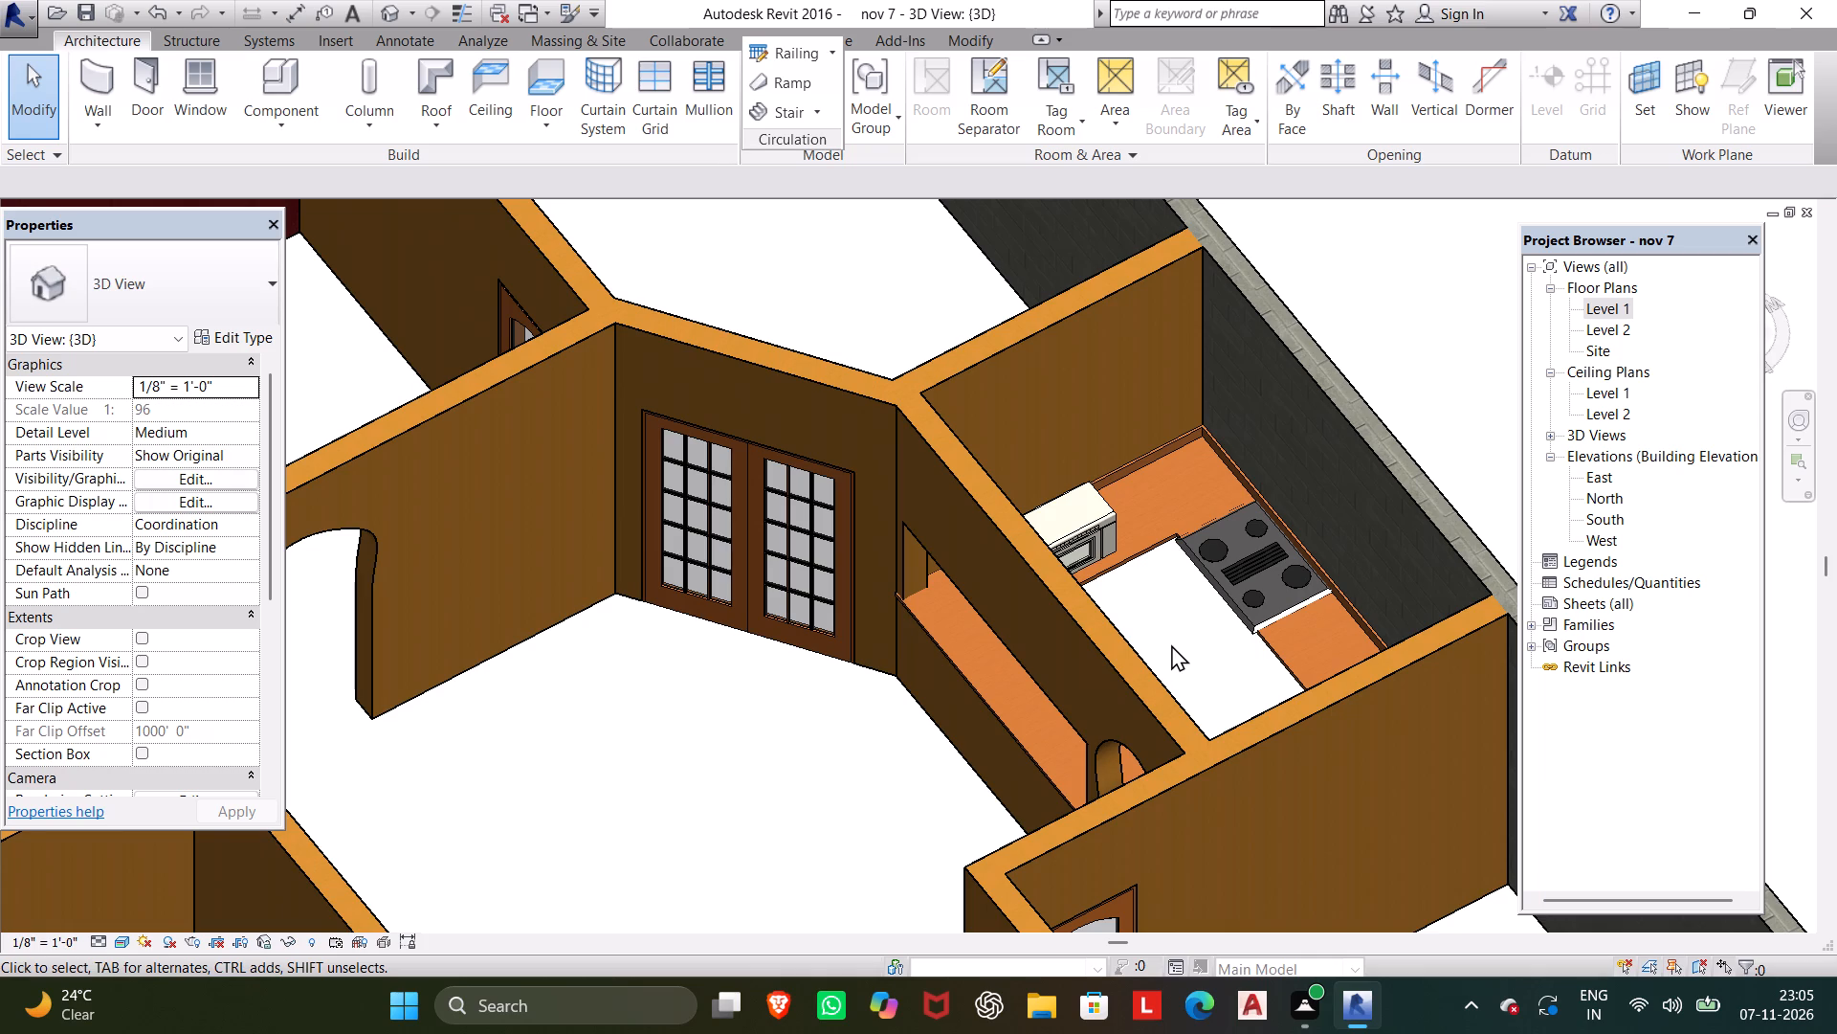
Examine the cook top's seating on the counter and the overall Level 1 layout in 3D, dismissing the card covering the drawing area.
{"action": "middle_click_drag", "start_coordinate": [1176, 644], "coordinate": [1428, 753], "text": "shift"}
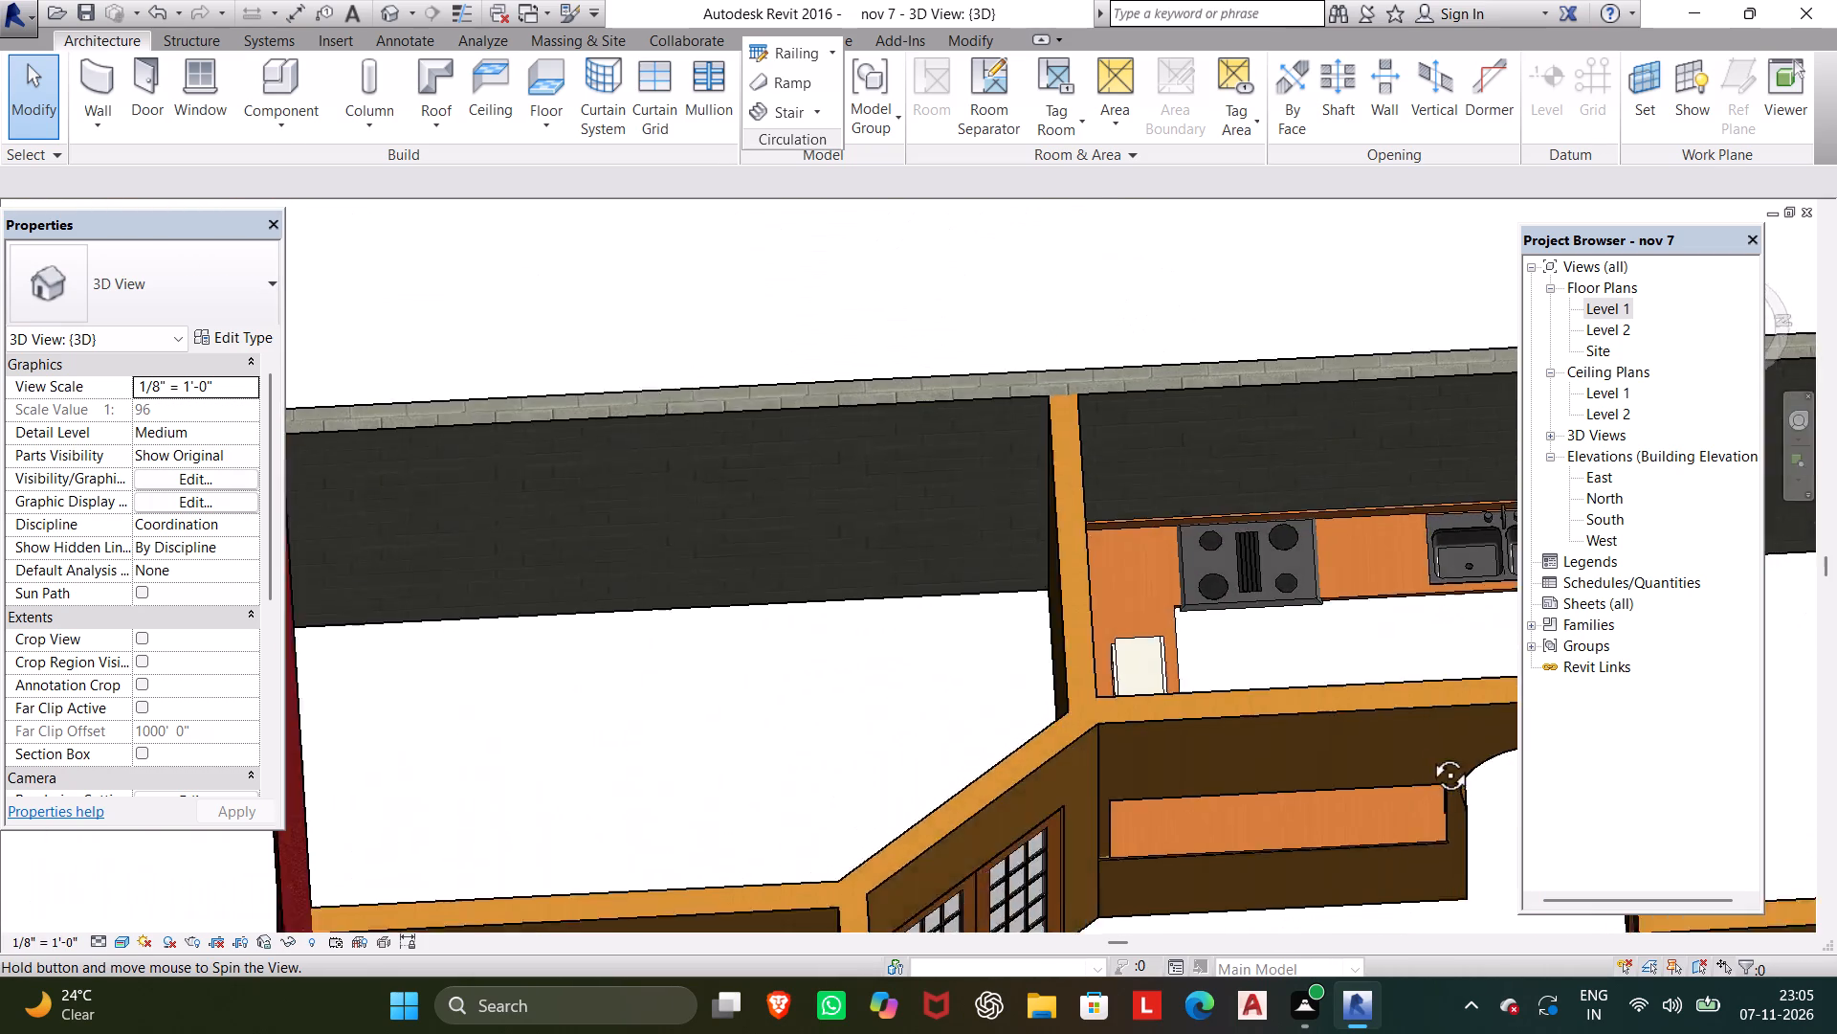
{"action": "middle_click_drag", "start_coordinate": [1428, 753], "coordinate": [1046, 778], "text": "shift"}
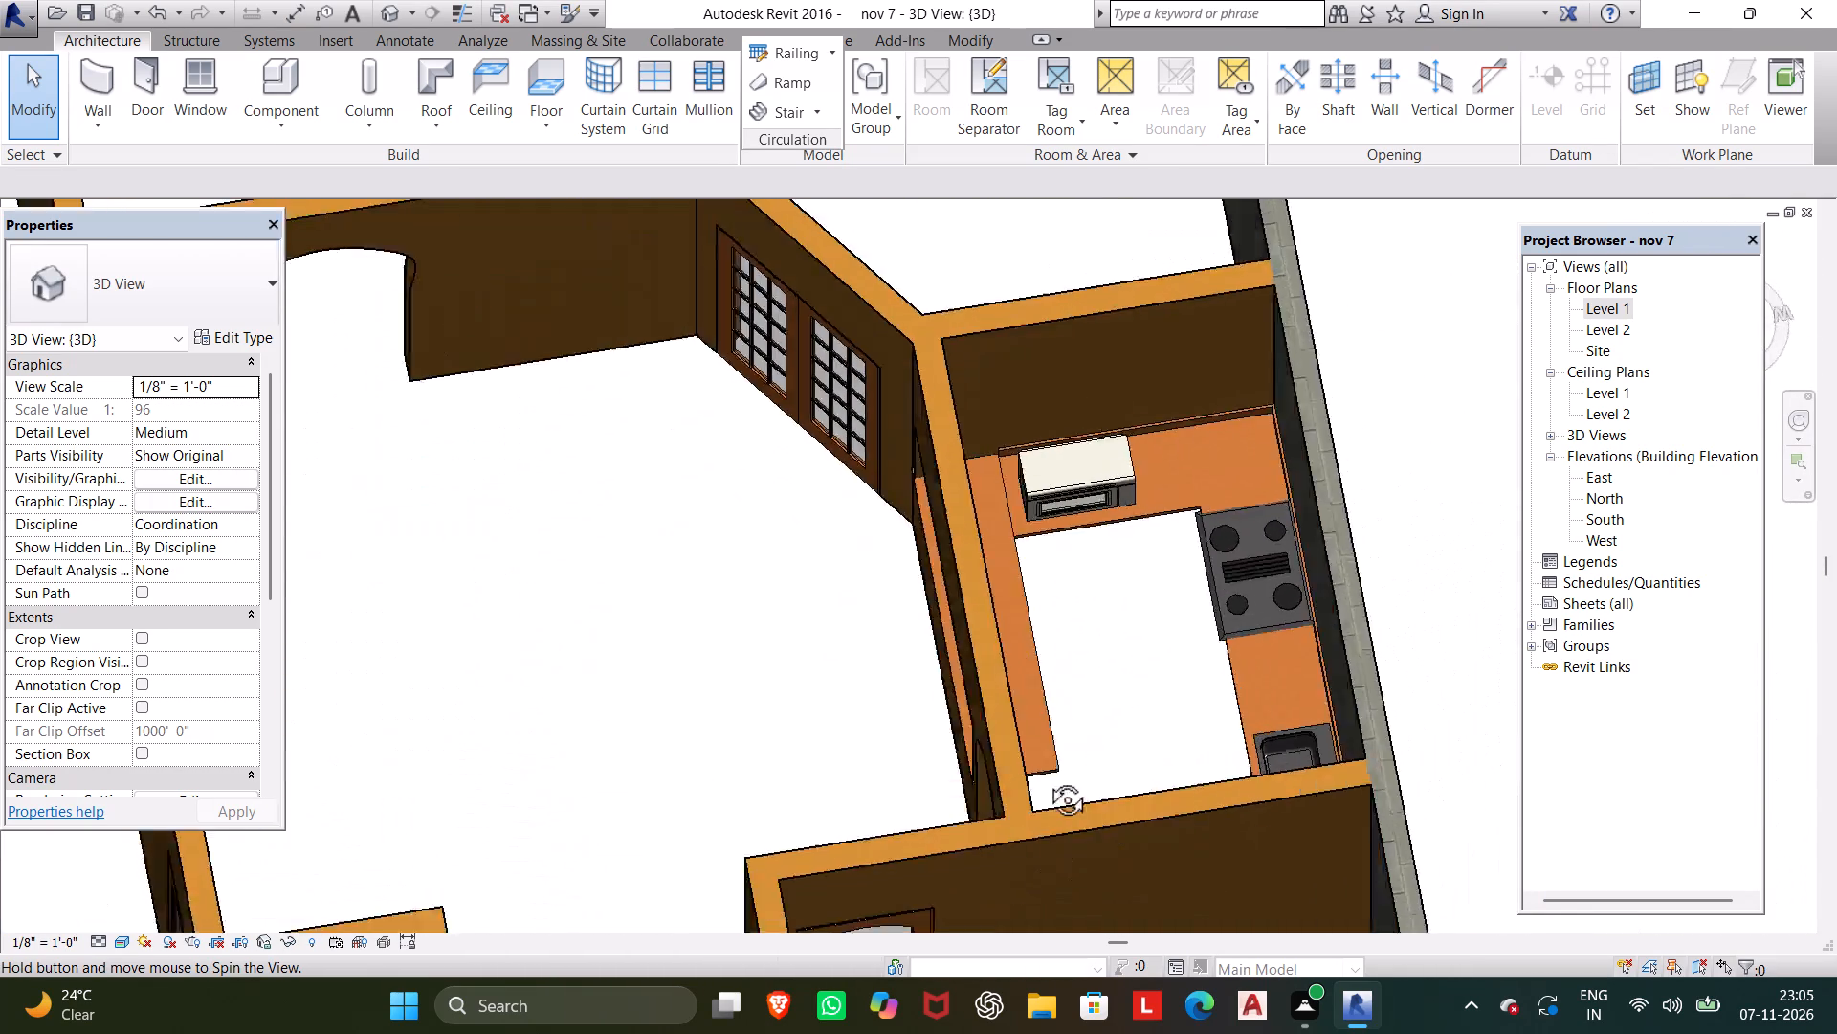
{"action": "middle_click_drag", "start_coordinate": [1046, 778], "coordinate": [1031, 606], "text": "shift"}
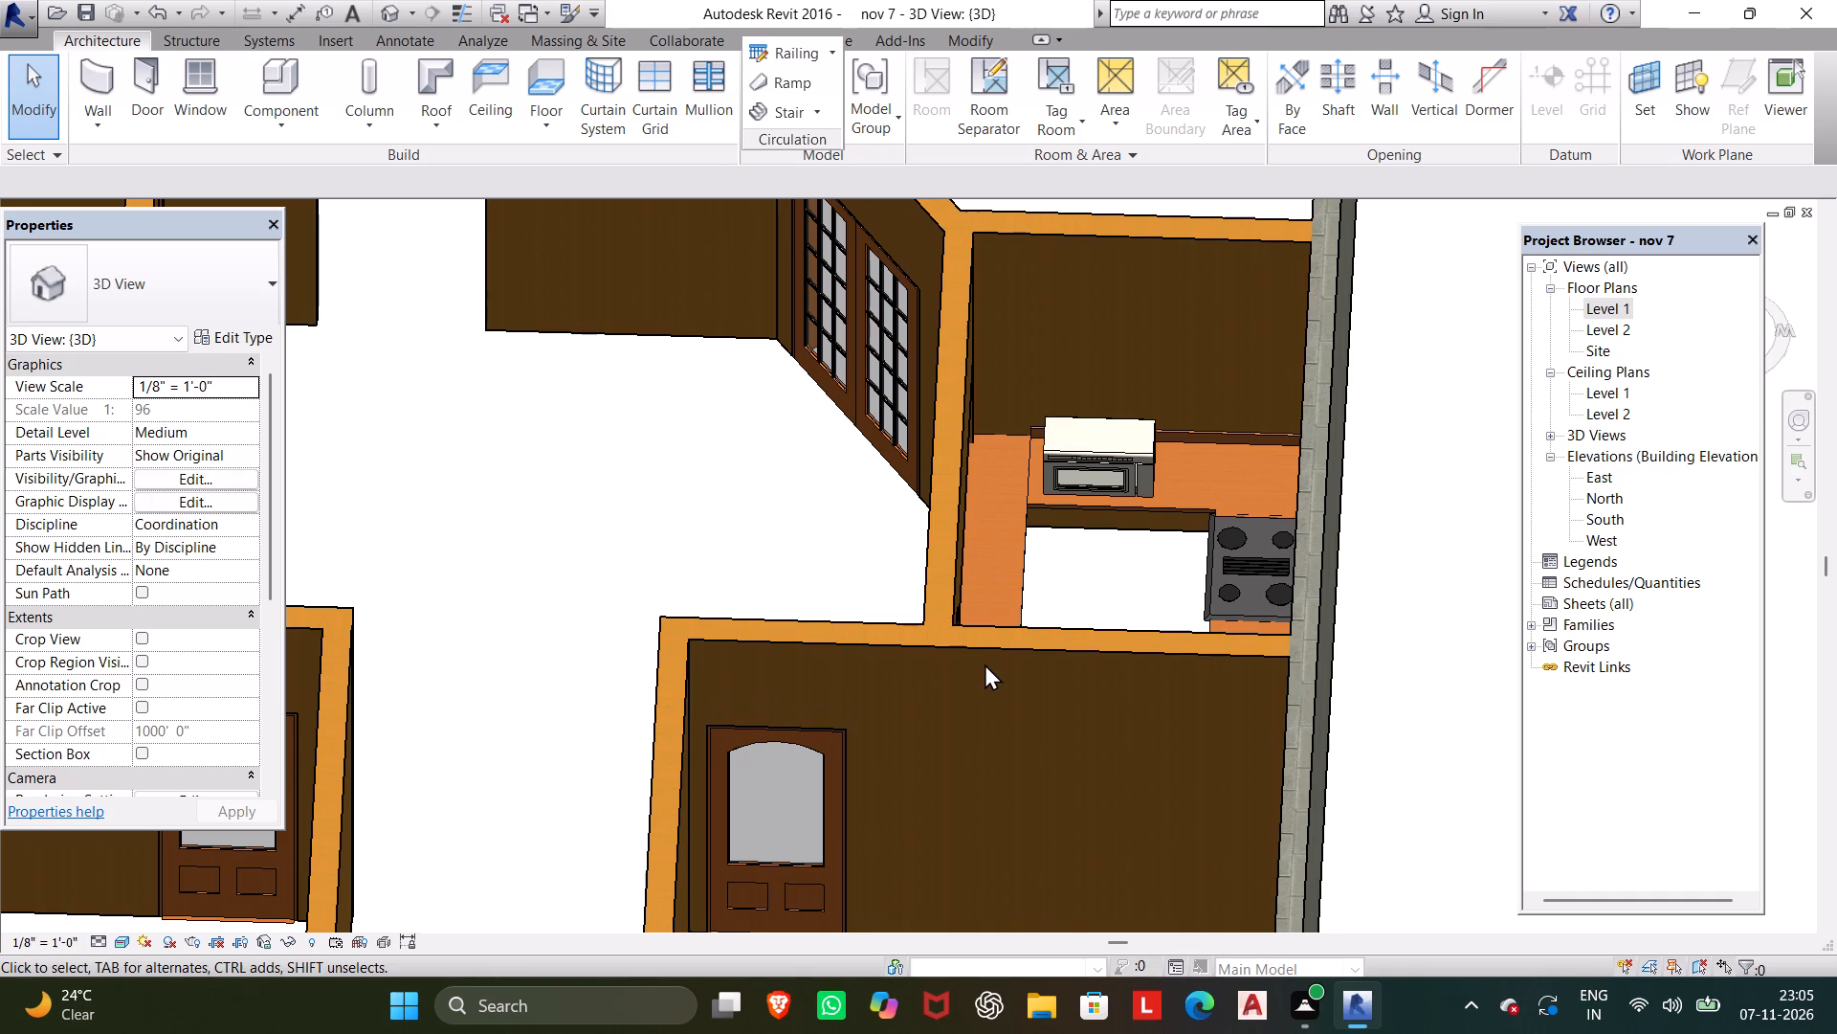
{"action": "scroll", "coordinate": [985, 663], "scroll_direction": "down", "scroll_amount": 1}
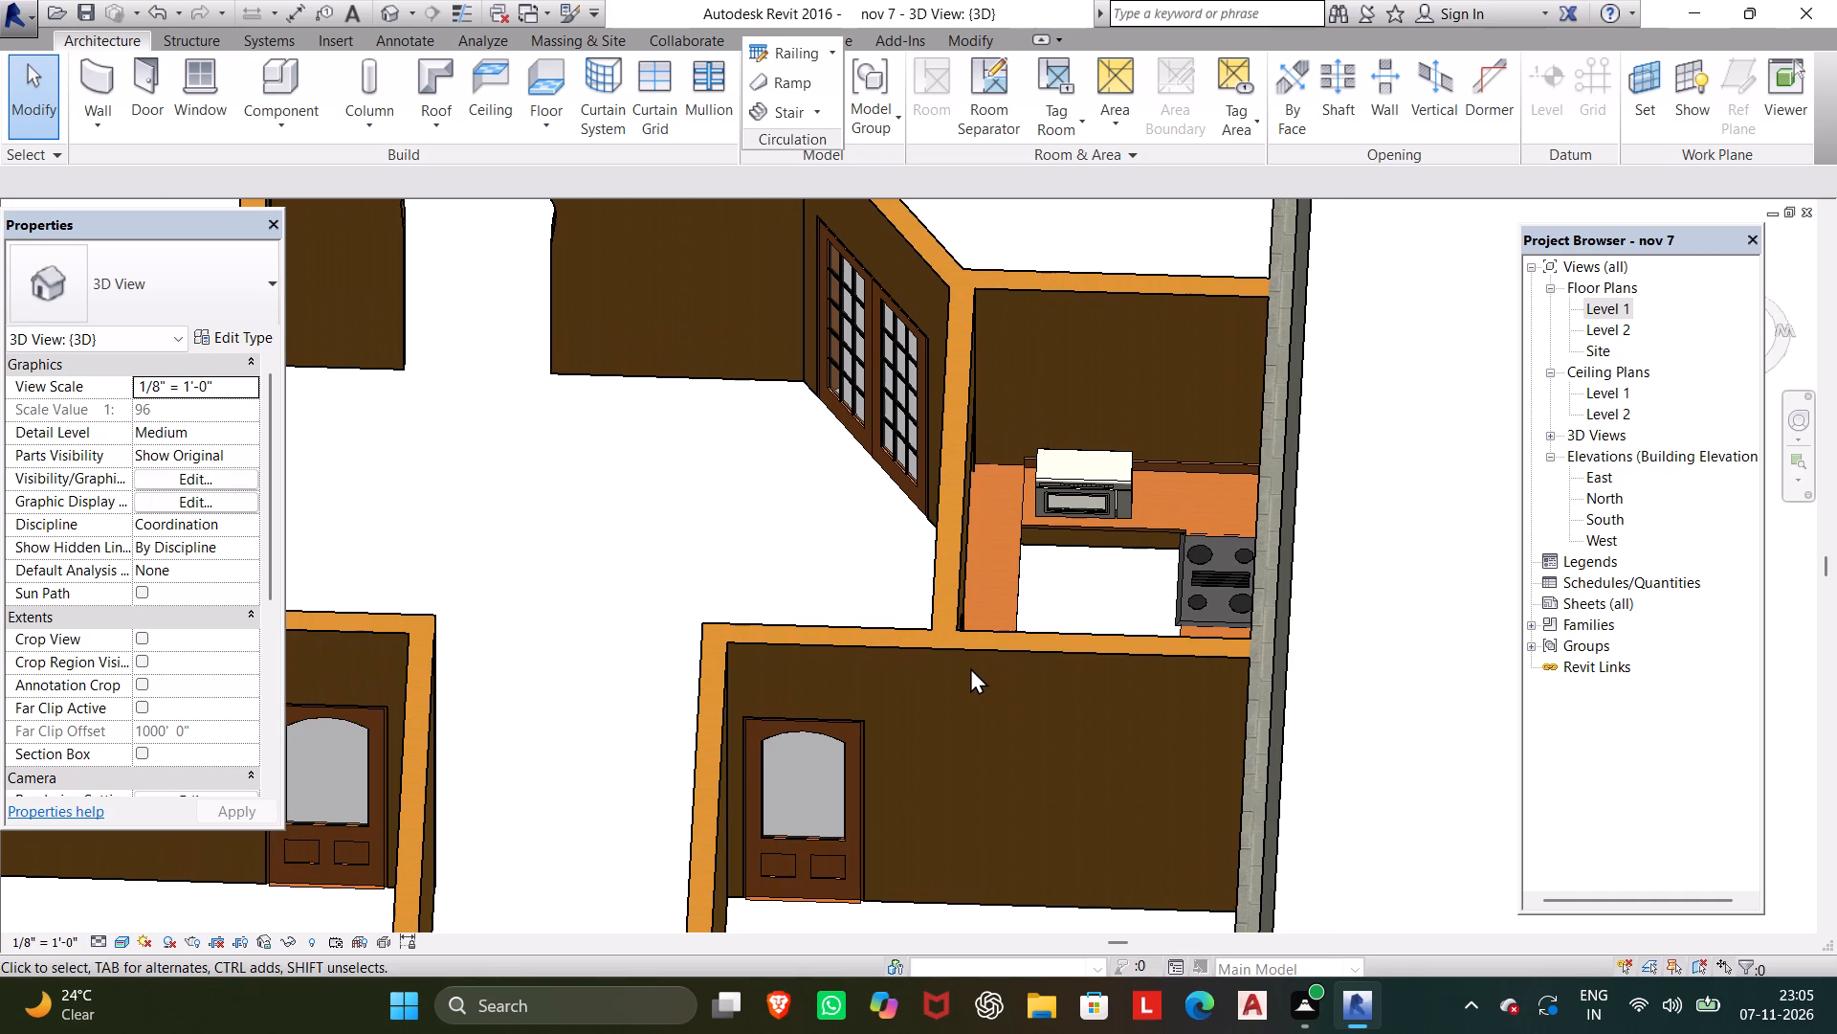
{"action": "scroll", "coordinate": [970, 667], "scroll_direction": "down", "scroll_amount": 2}
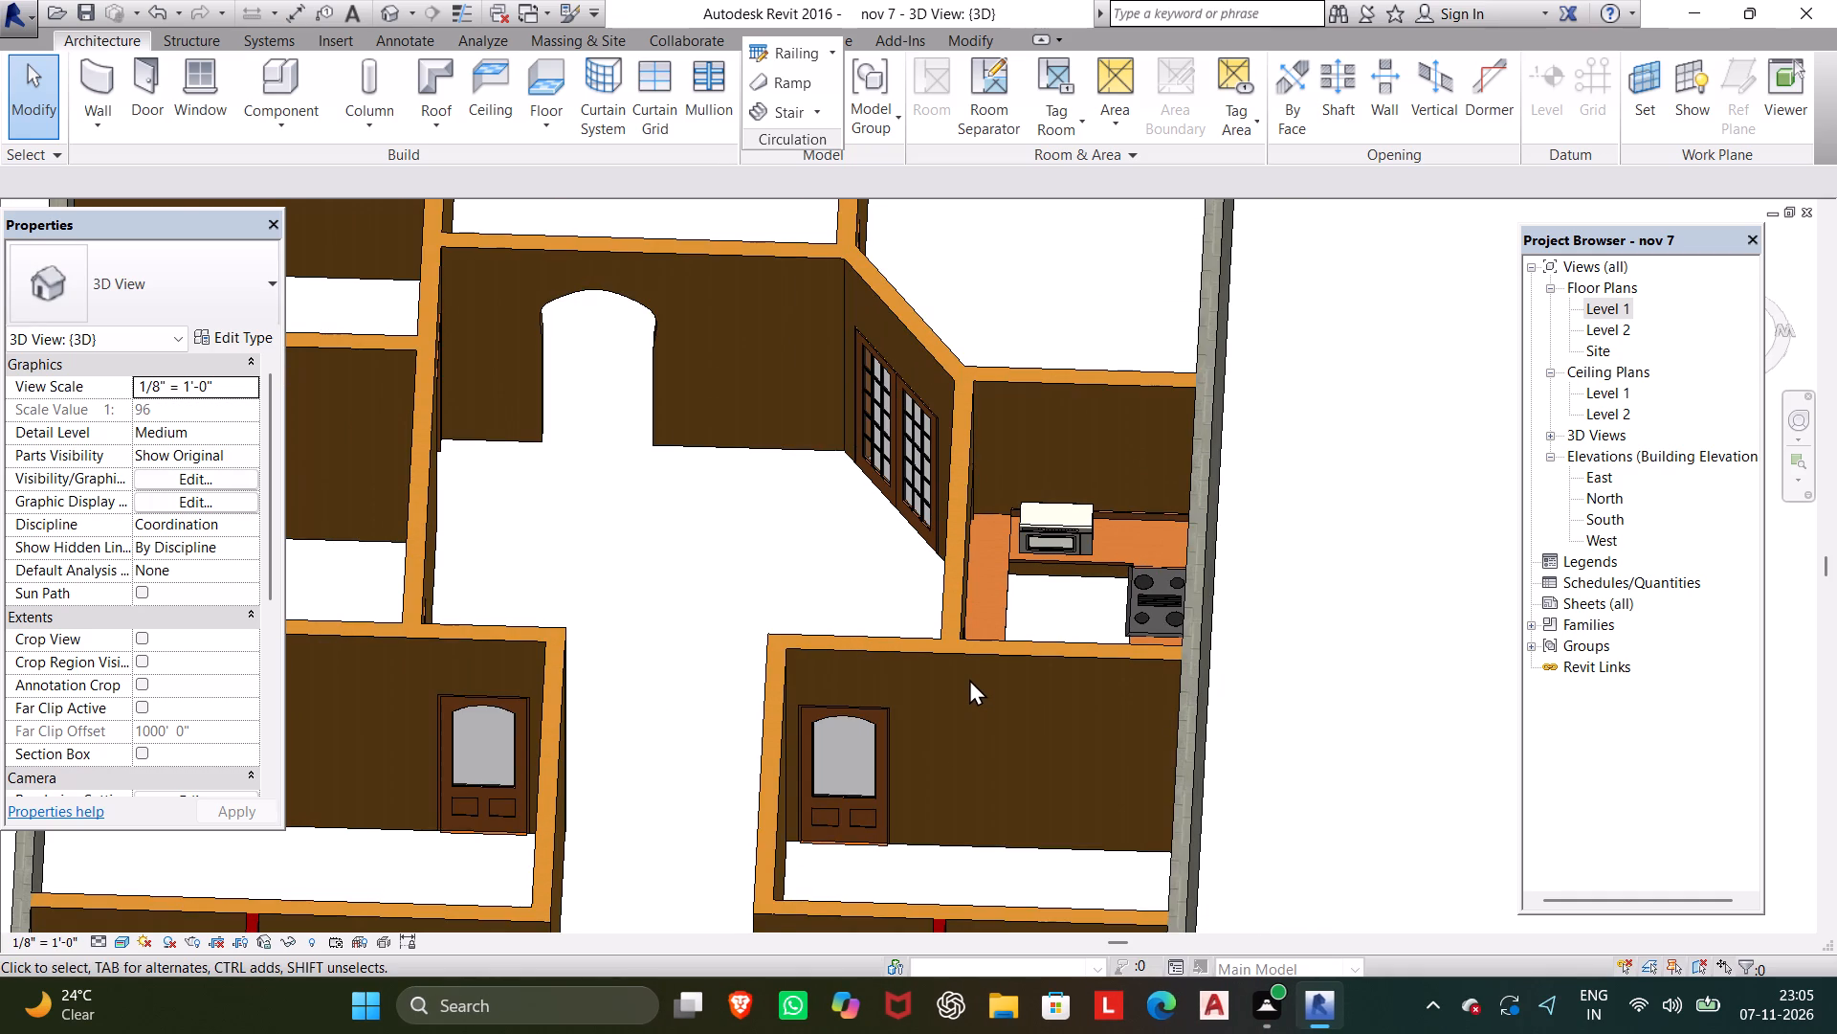
{"action": "scroll", "coordinate": [969, 679], "scroll_direction": "down", "scroll_amount": 1}
{"action": "middle_click_drag", "start_coordinate": [955, 687], "coordinate": [941, 701]}
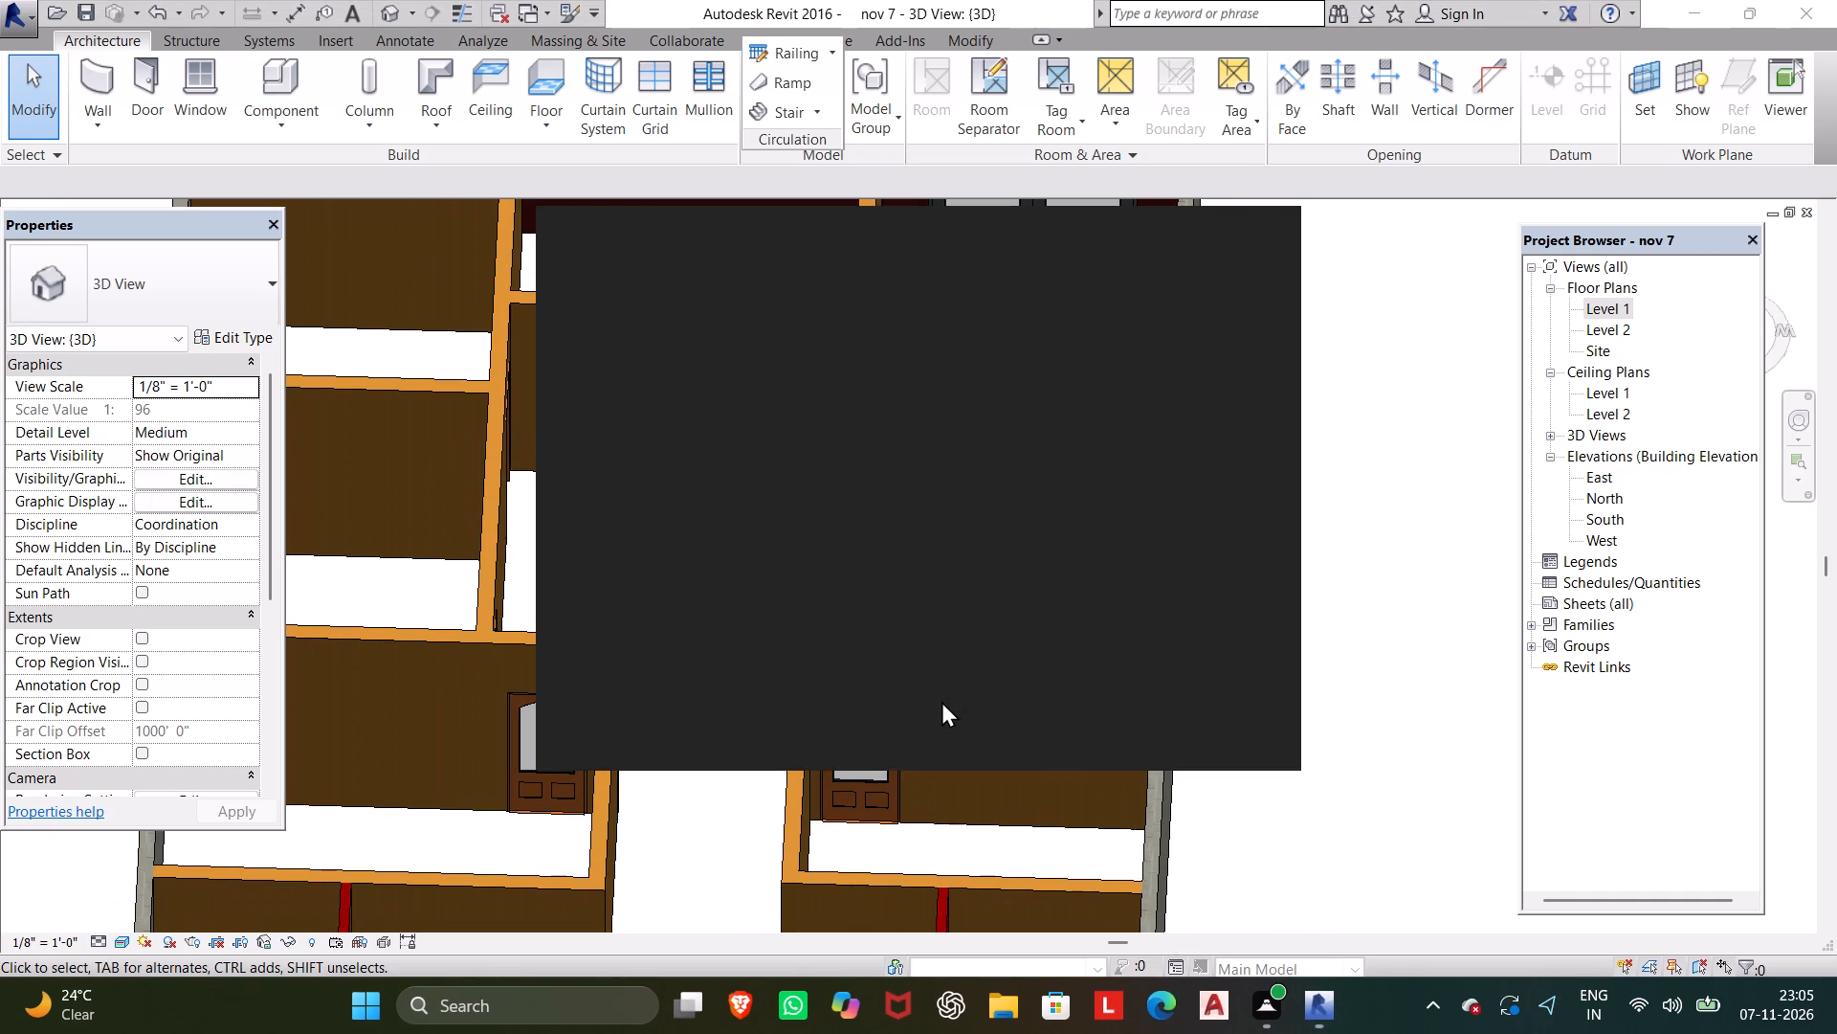
{"action": "middle_click_drag", "start_coordinate": [941, 701], "coordinate": [888, 759]}
{"action": "left_click", "coordinate": [1256, 236]}
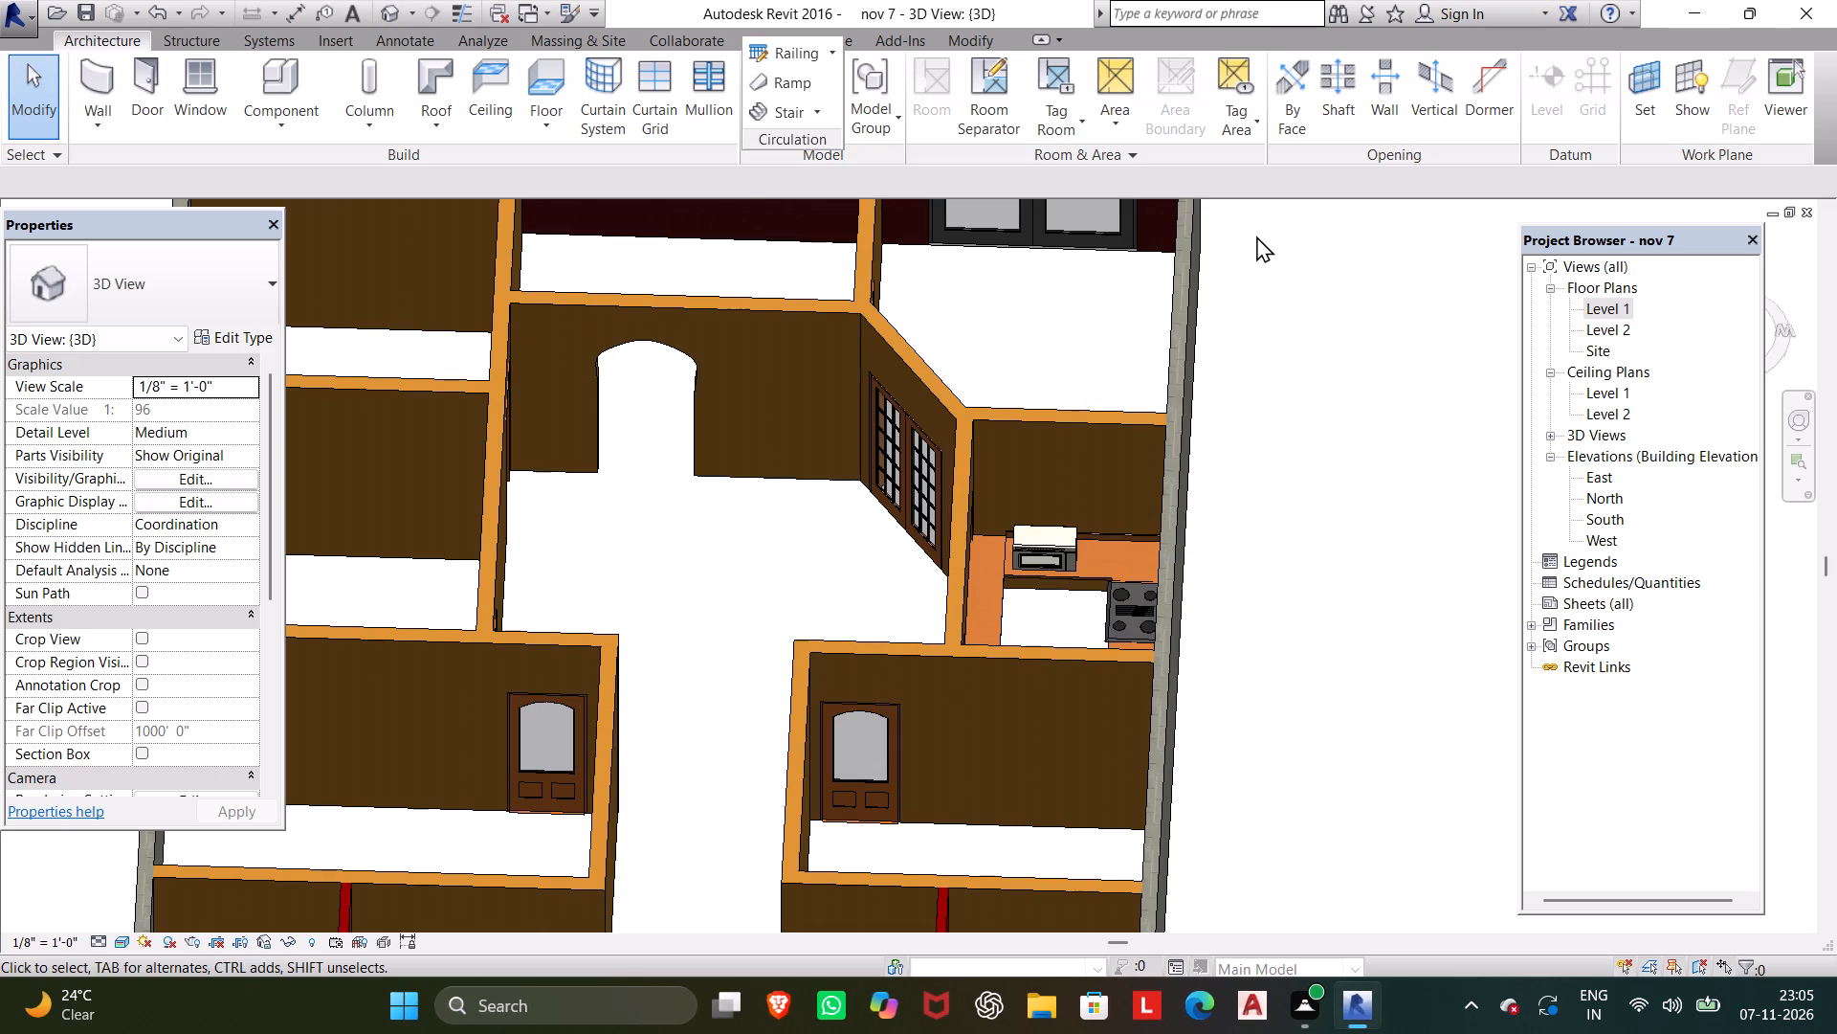
{"action": "scroll", "coordinate": [941, 360], "scroll_direction": "down", "scroll_amount": 3}
{"action": "middle_click_drag", "start_coordinate": [926, 405], "coordinate": [857, 567]}
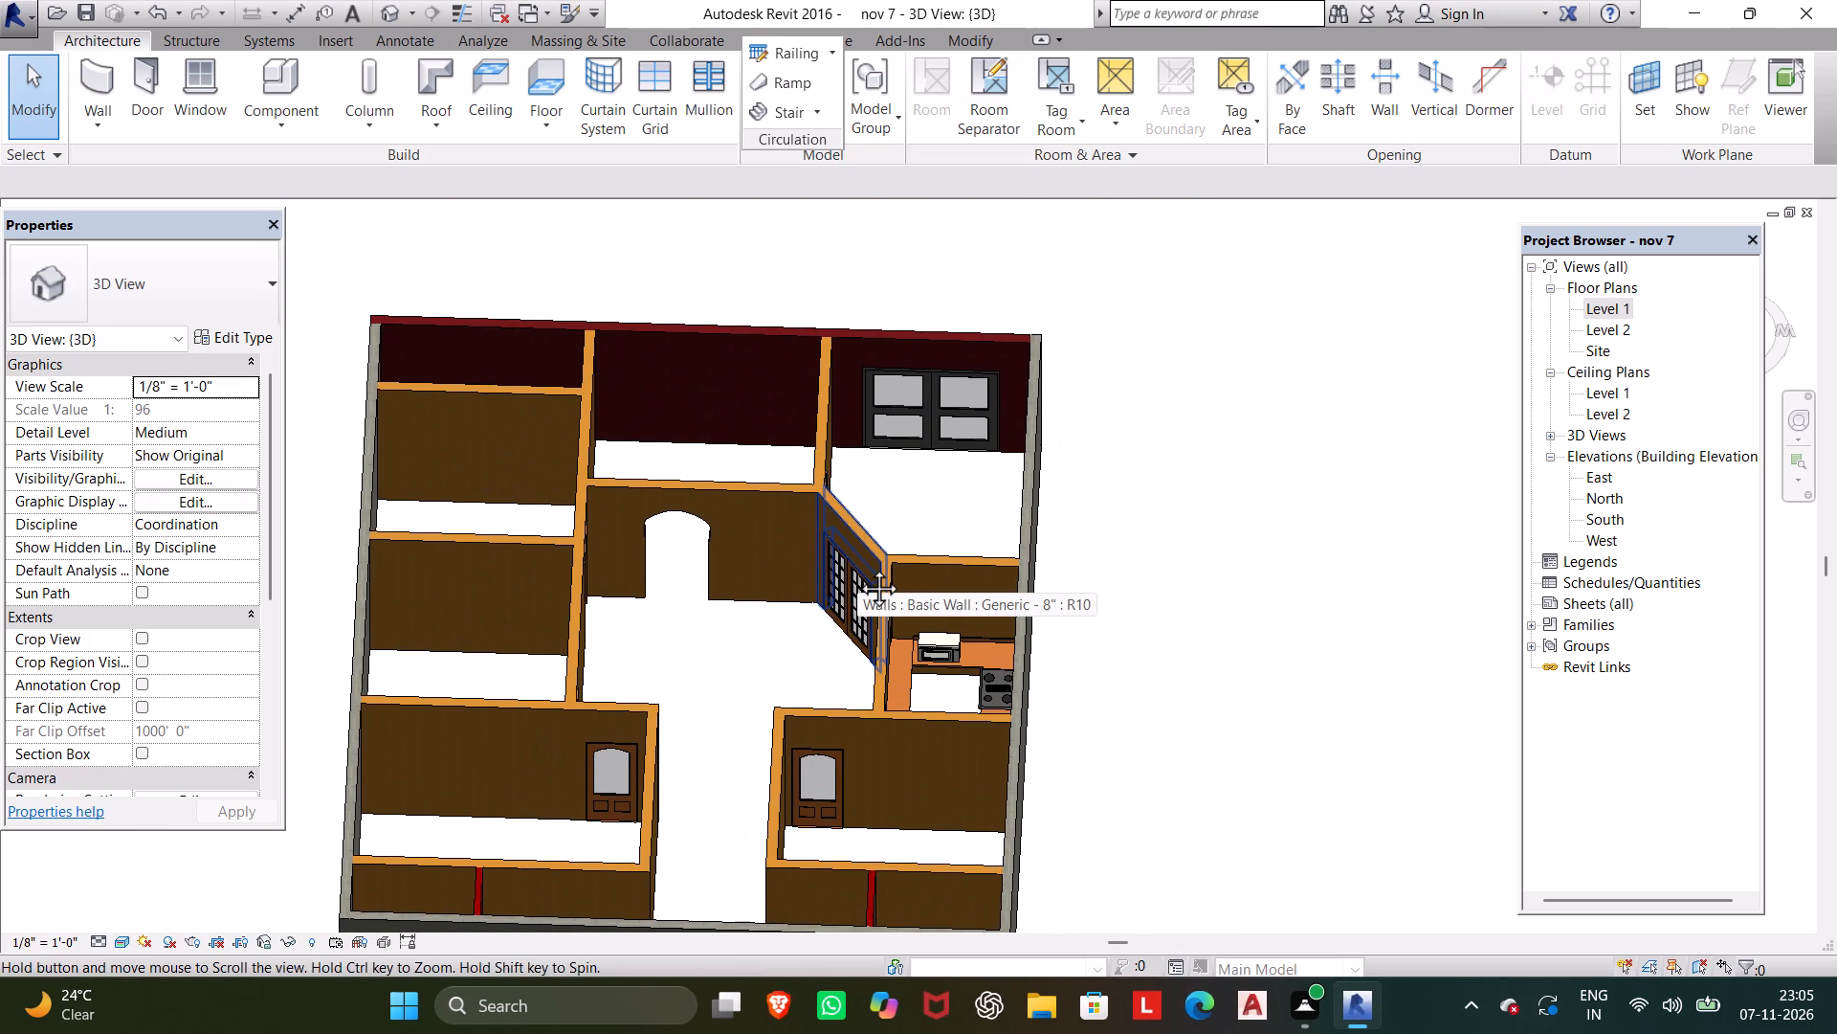
{"action": "middle_click_drag", "start_coordinate": [857, 567], "coordinate": [907, 543]}
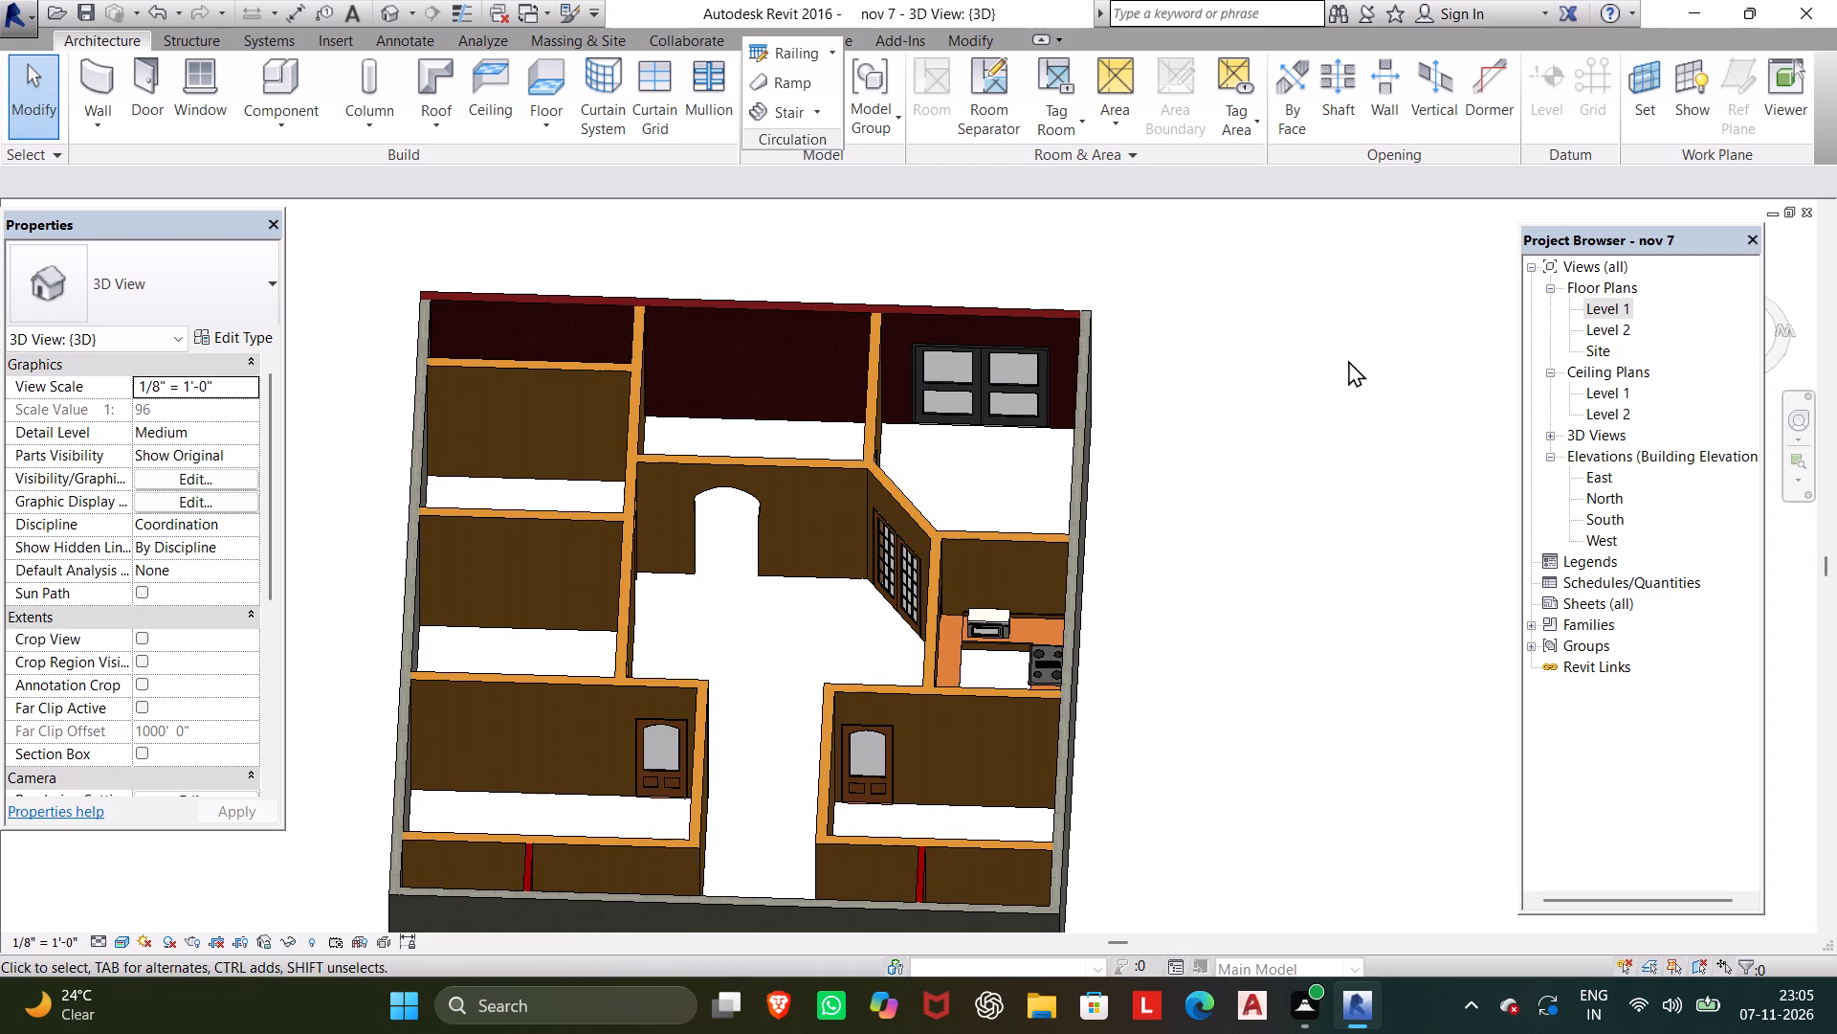
Switch to the Level 1 floor plan with the kitchen and adjoining rooms in sight.
{"action": "double_click", "coordinate": [1609, 308]}
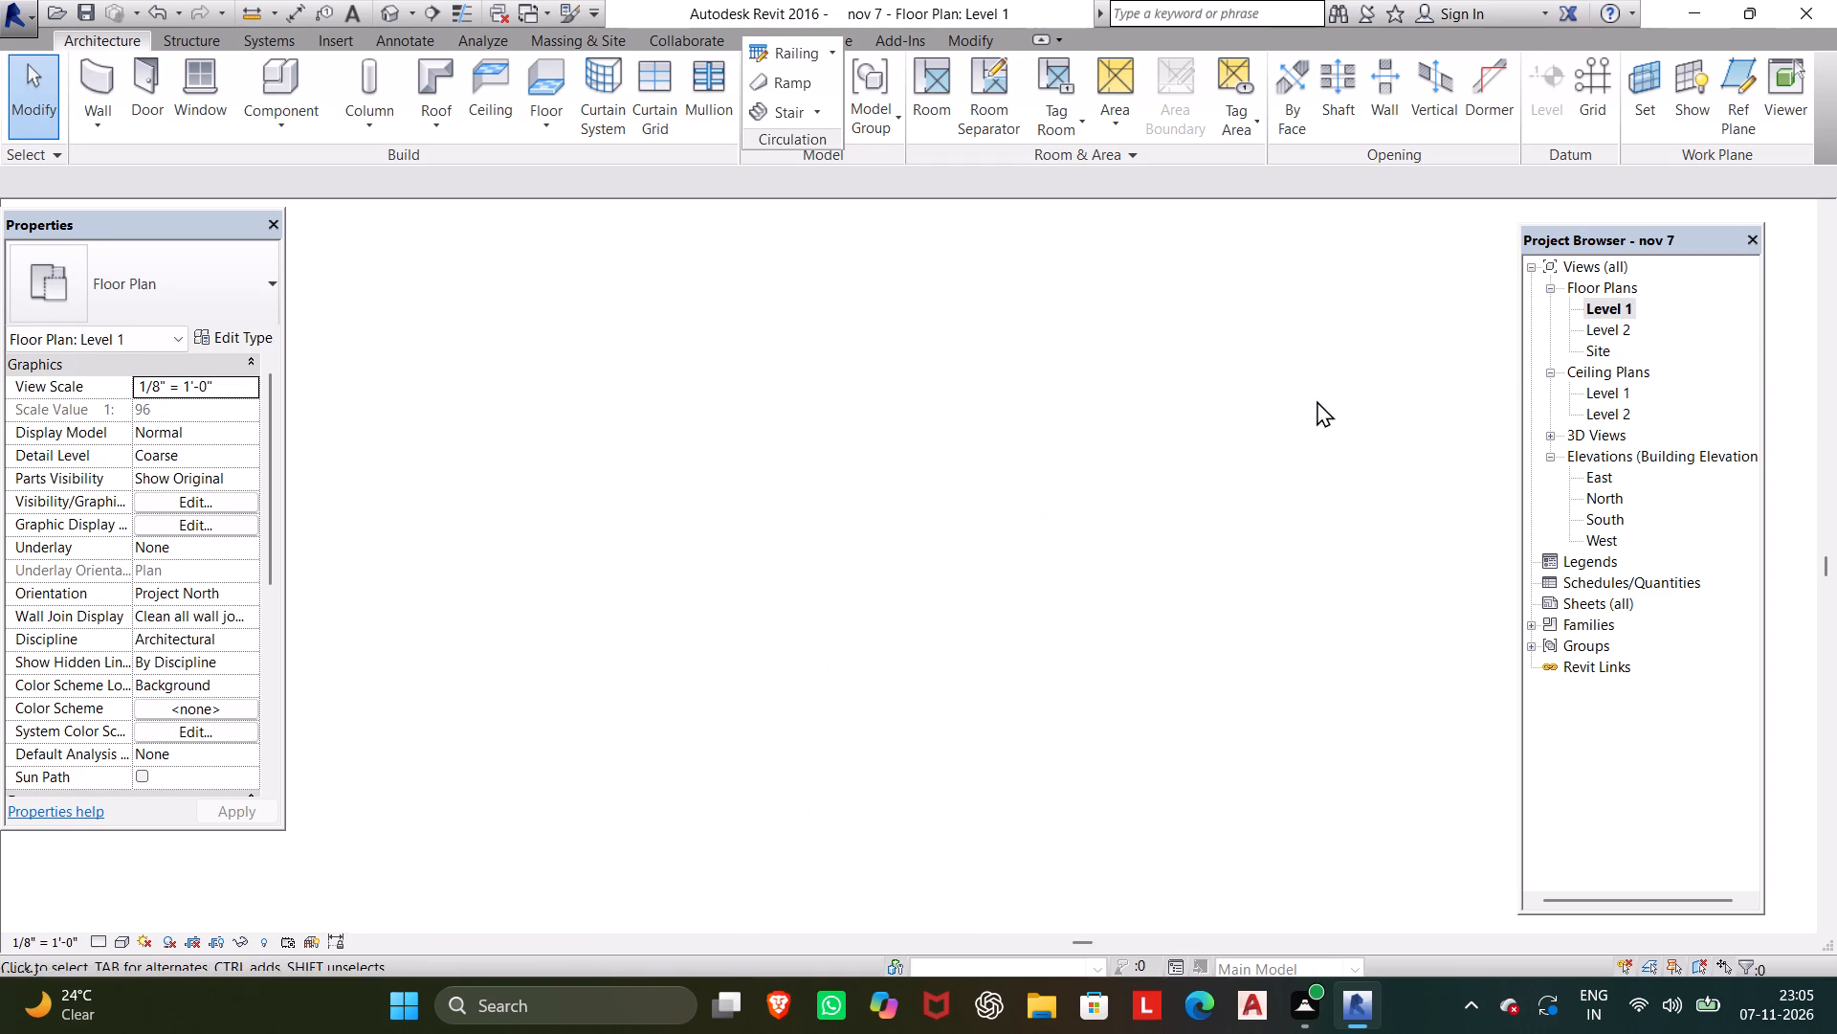
{"action": "scroll", "coordinate": [525, 368], "scroll_direction": "down", "scroll_amount": 1}
{"action": "middle_click_drag", "start_coordinate": [525, 369], "coordinate": [517, 382]}
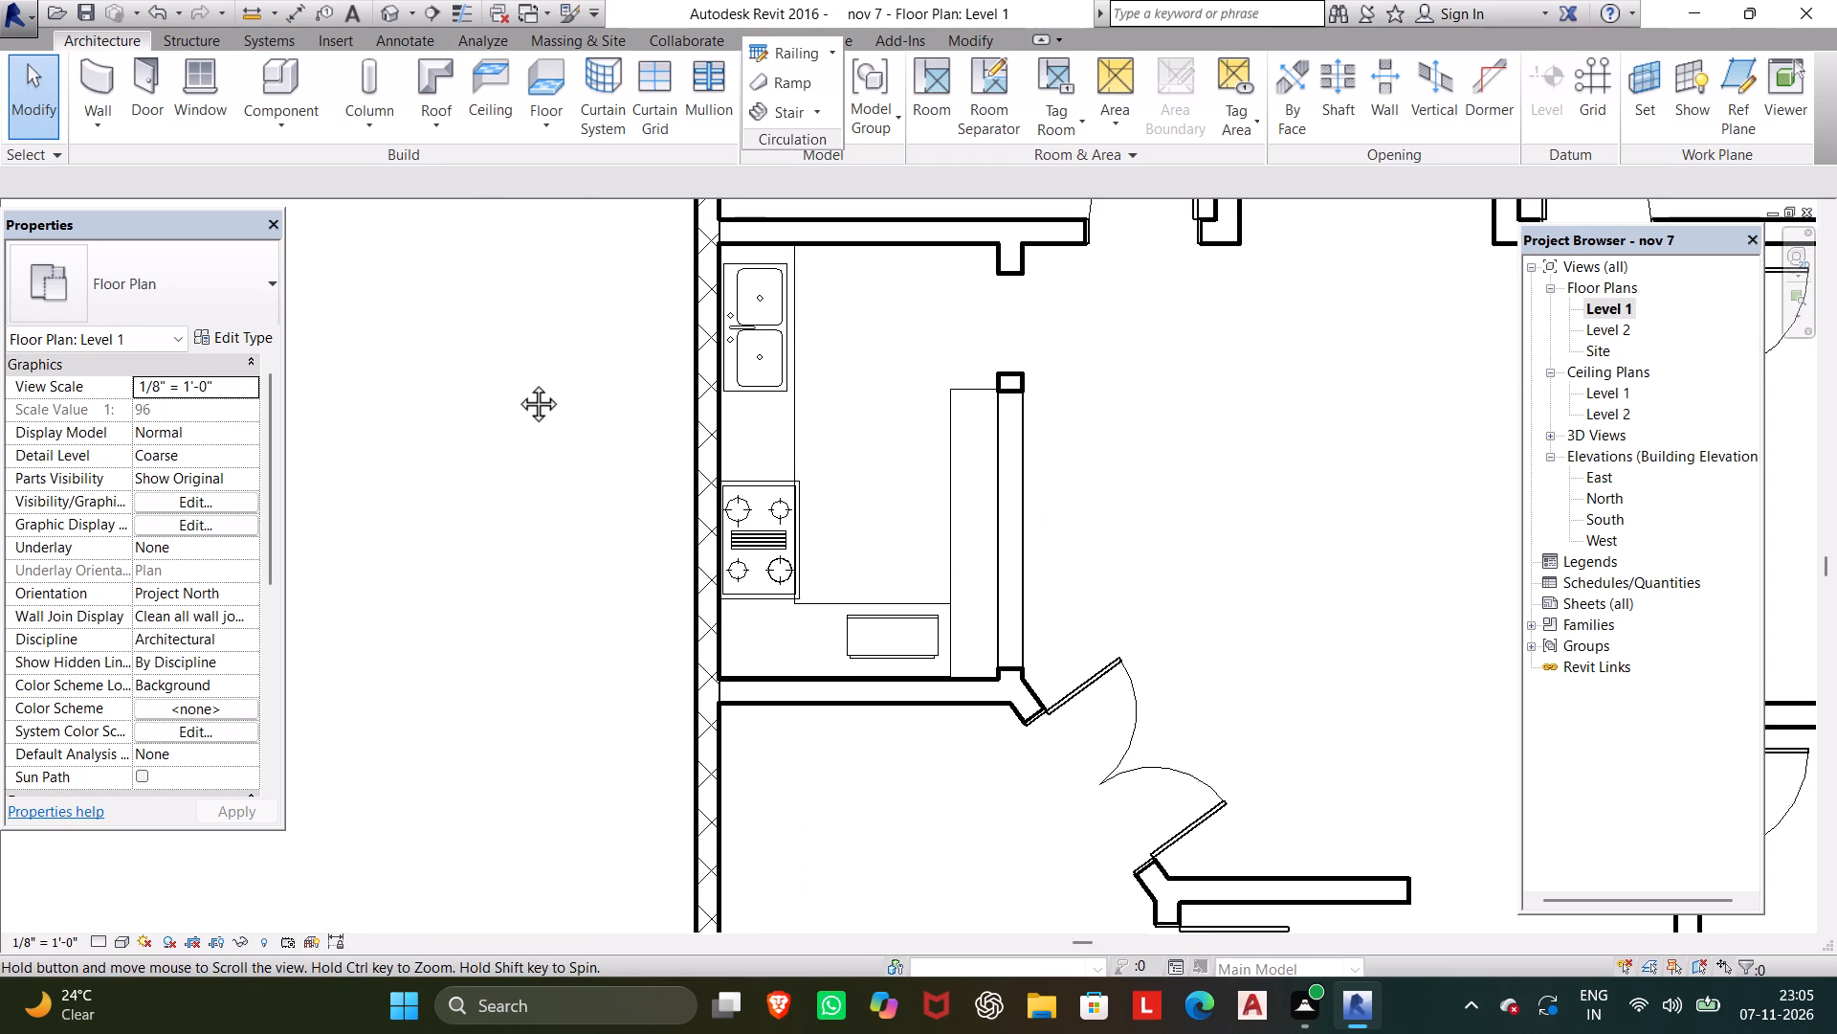
{"action": "middle_click_drag", "start_coordinate": [517, 382], "coordinate": [382, 458]}
{"action": "scroll", "coordinate": [369, 462], "scroll_direction": "down", "scroll_amount": 3}
{"action": "middle_click", "coordinate": [368, 462]}
{"action": "scroll", "coordinate": [368, 462], "scroll_direction": "up", "scroll_amount": 1}
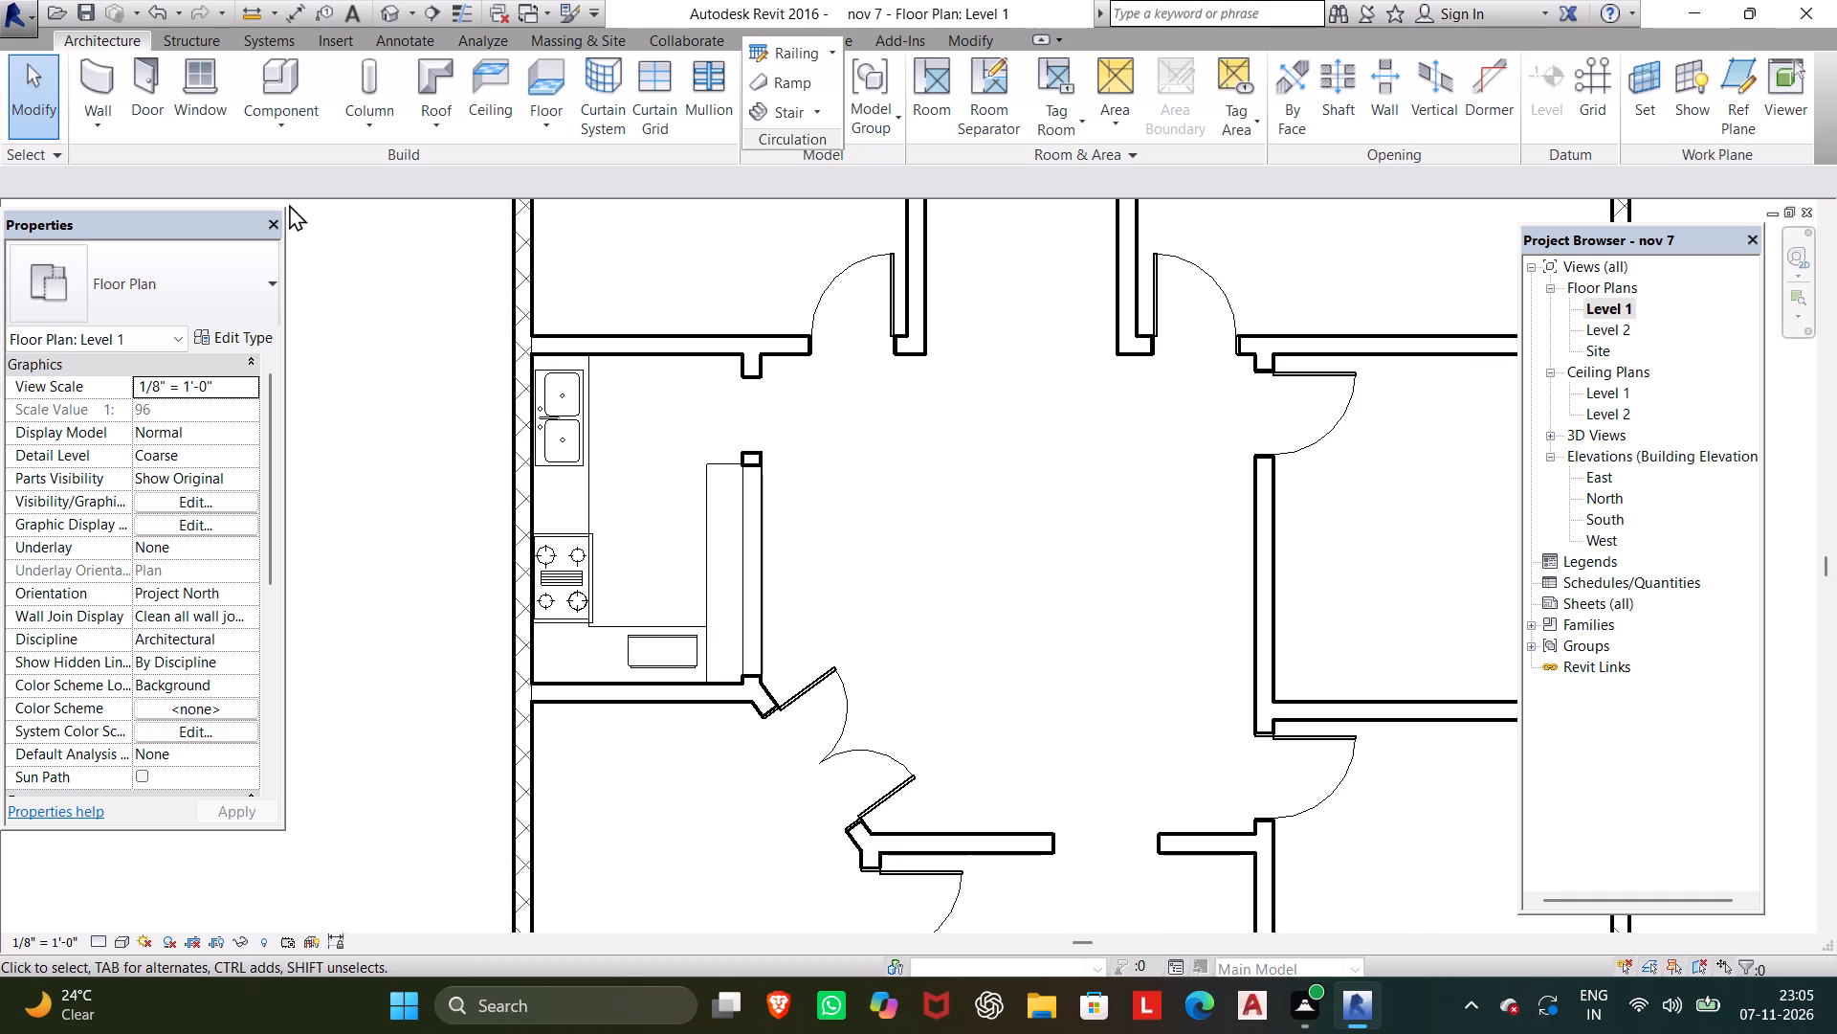
Load the Dishwasher family from the Domestic folder of the Specialty Equipment library as a component.
{"action": "left_click", "coordinate": [287, 76]}
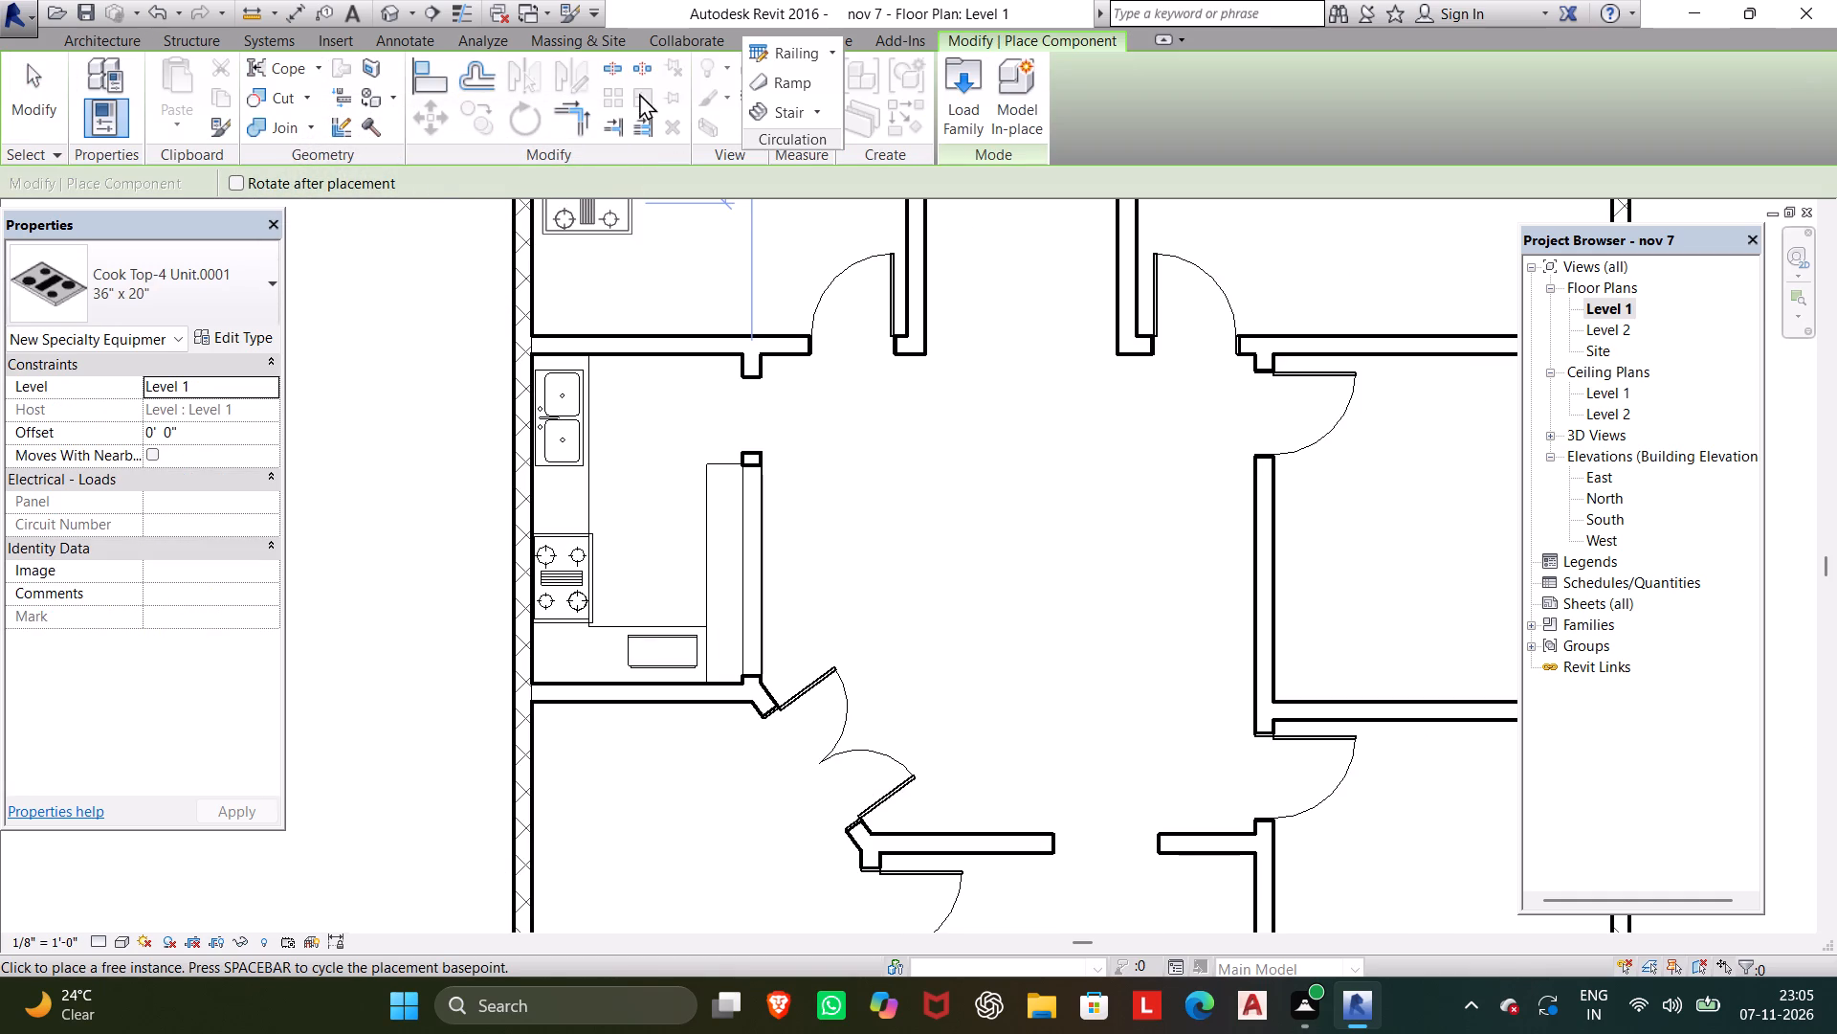
{"action": "left_click", "coordinate": [952, 61]}
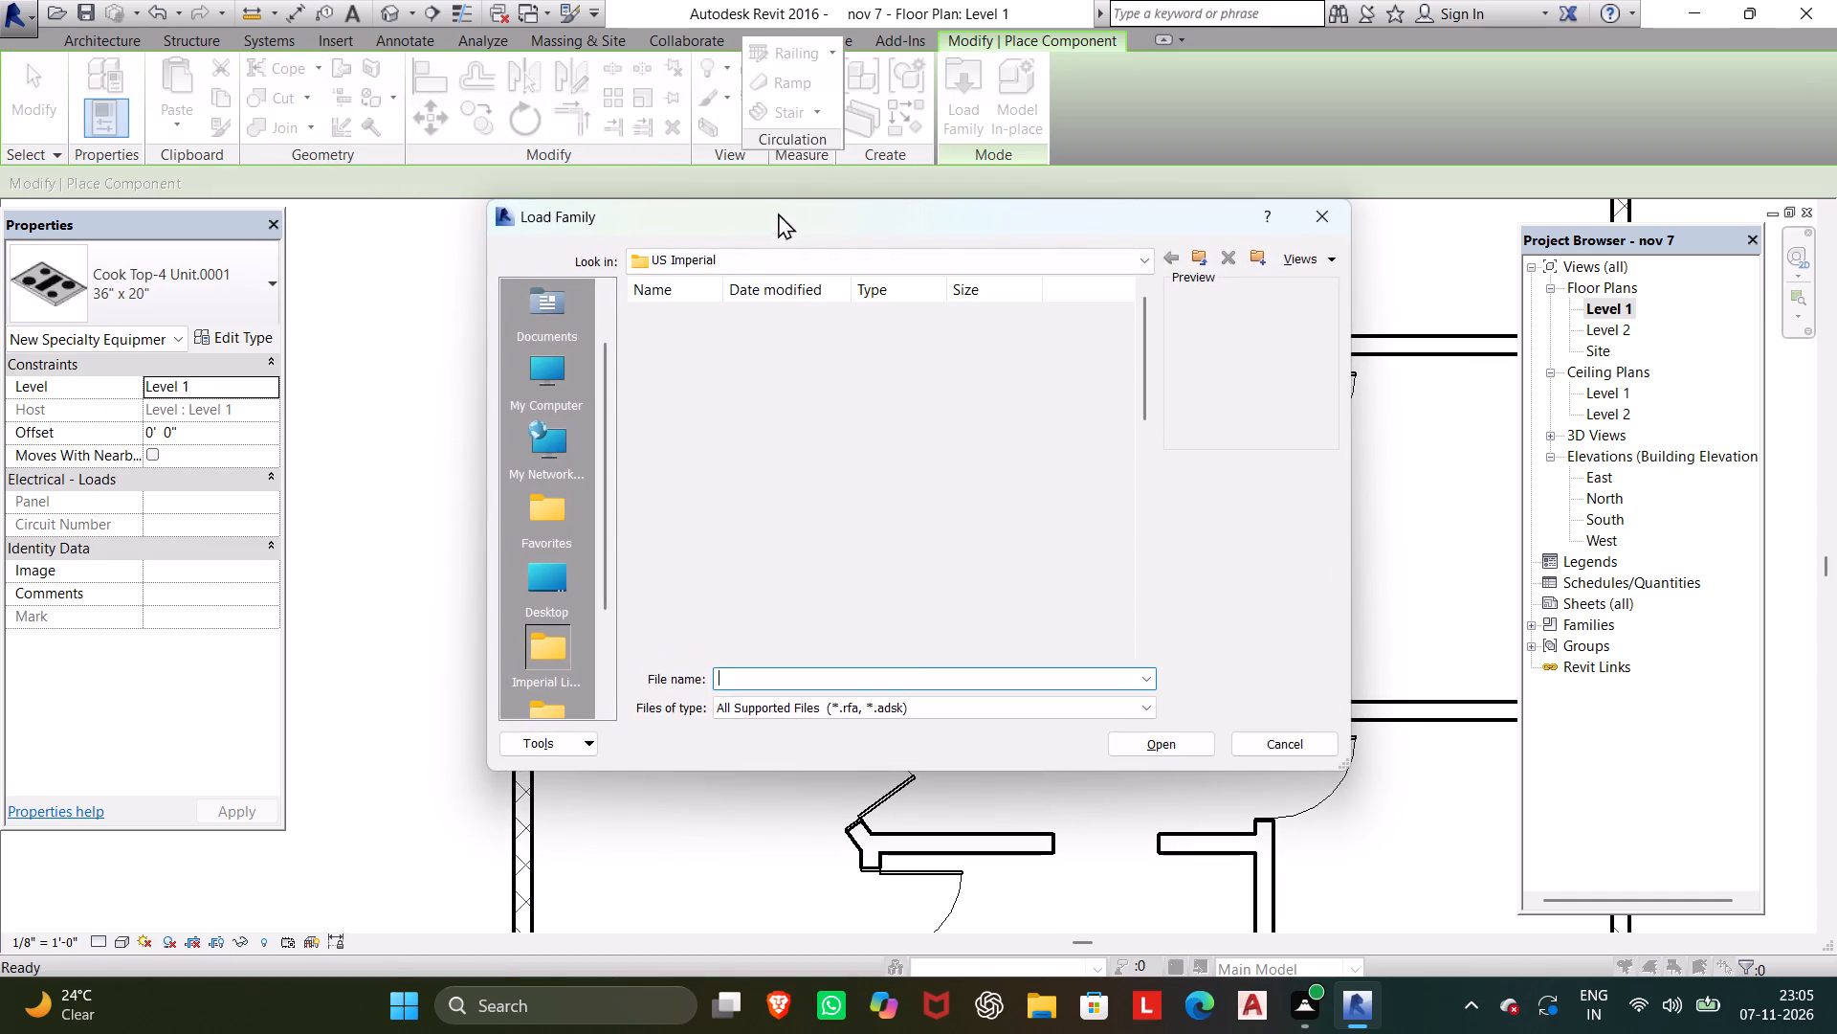
{"action": "scroll", "coordinate": [684, 469], "scroll_direction": "down", "scroll_amount": 2}
{"action": "left_click", "coordinate": [797, 512]}
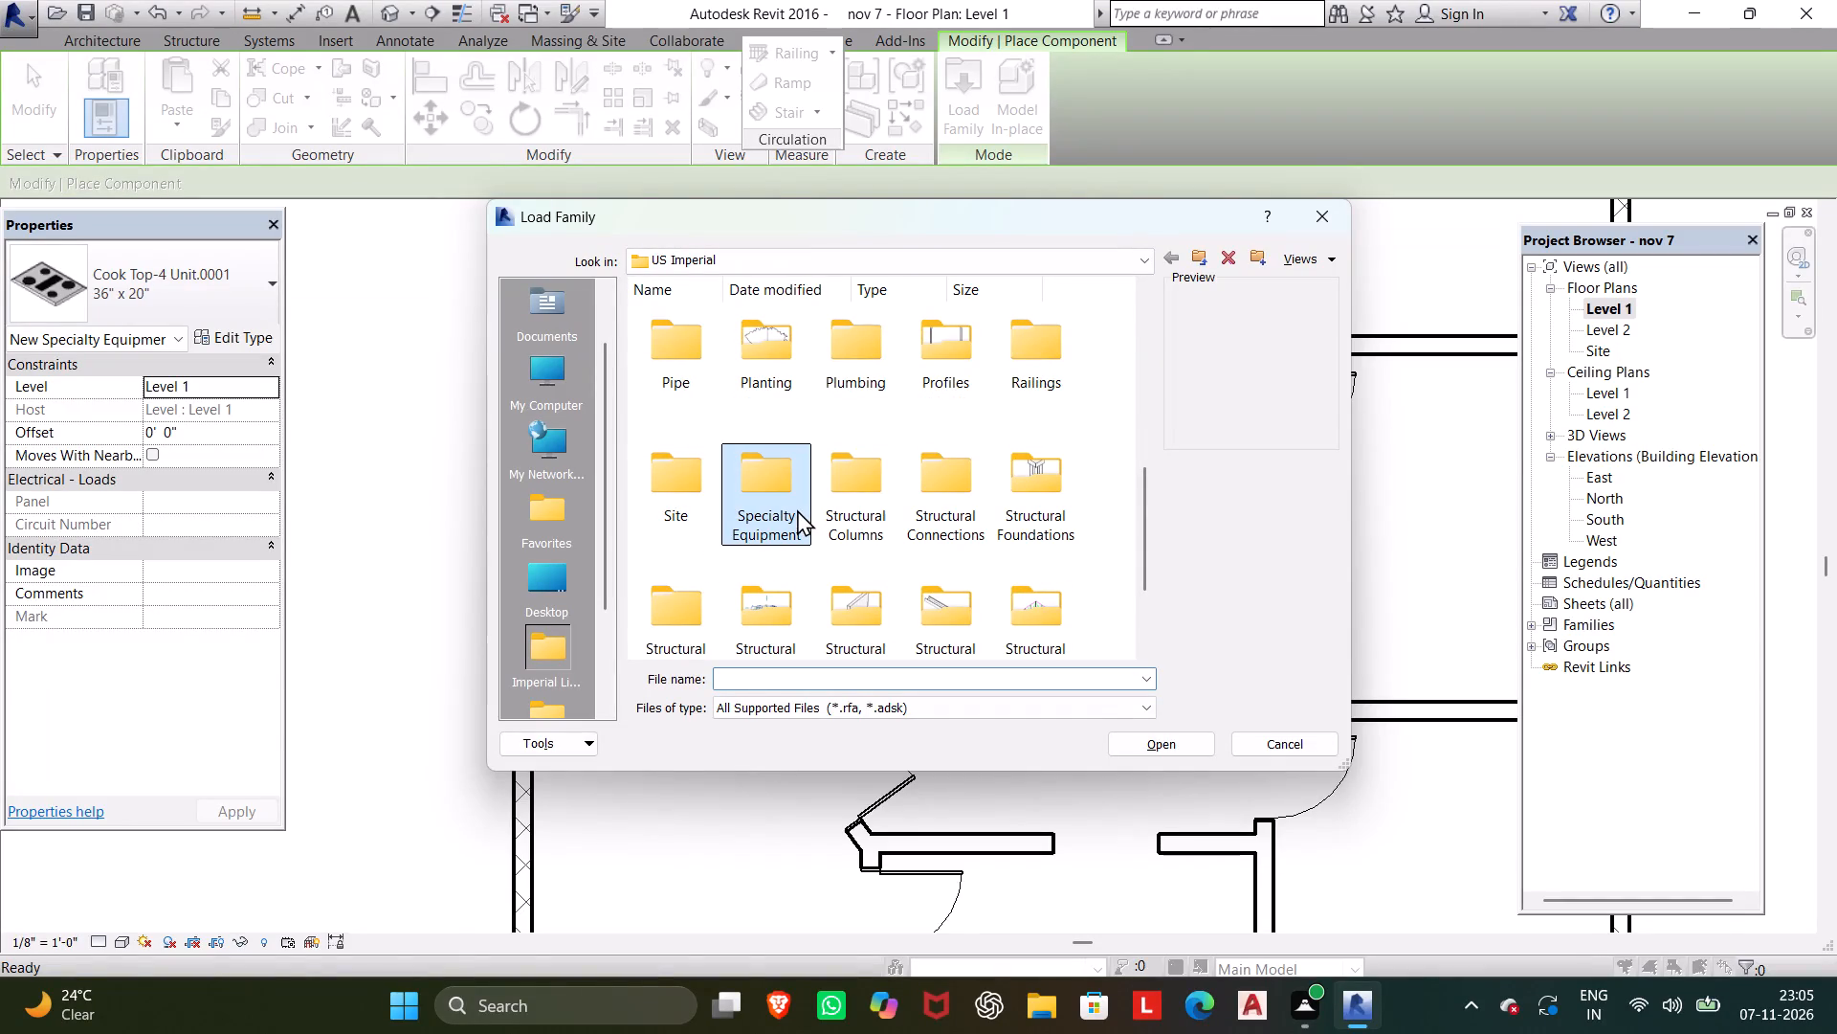
{"action": "left_click", "coordinate": [1139, 737]}
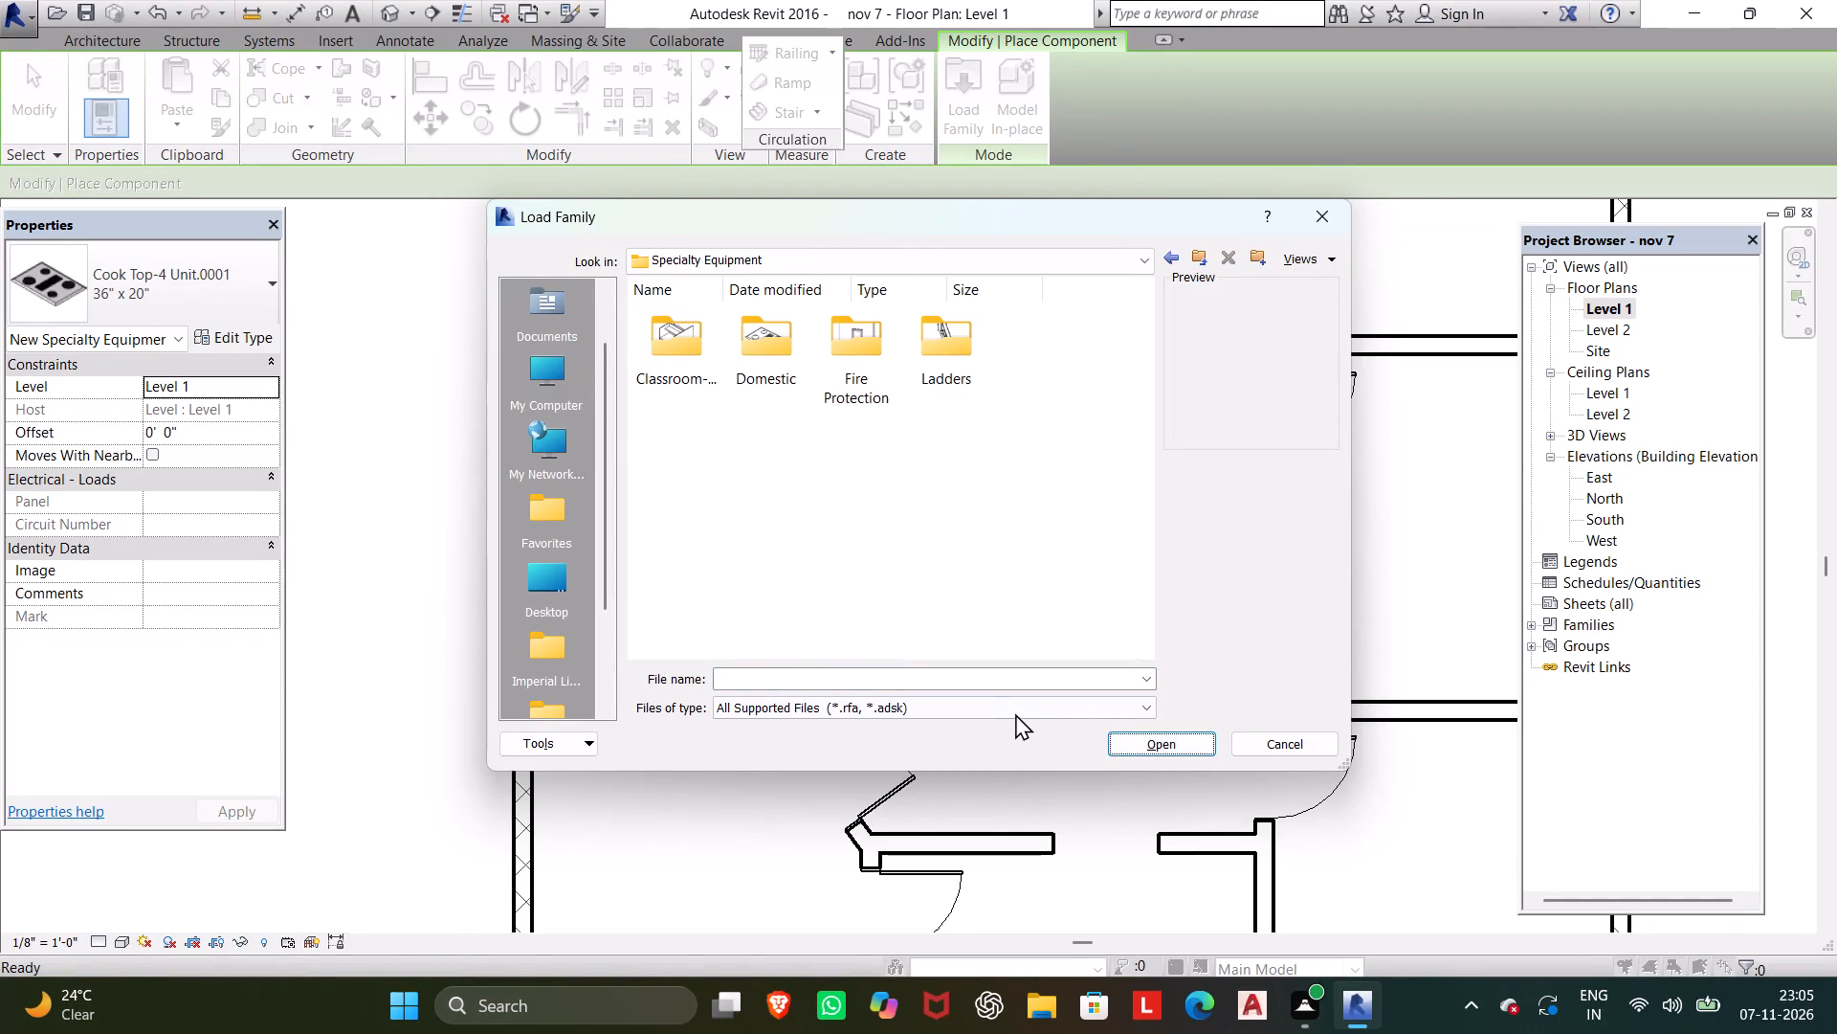
{"action": "left_click", "coordinate": [763, 322]}
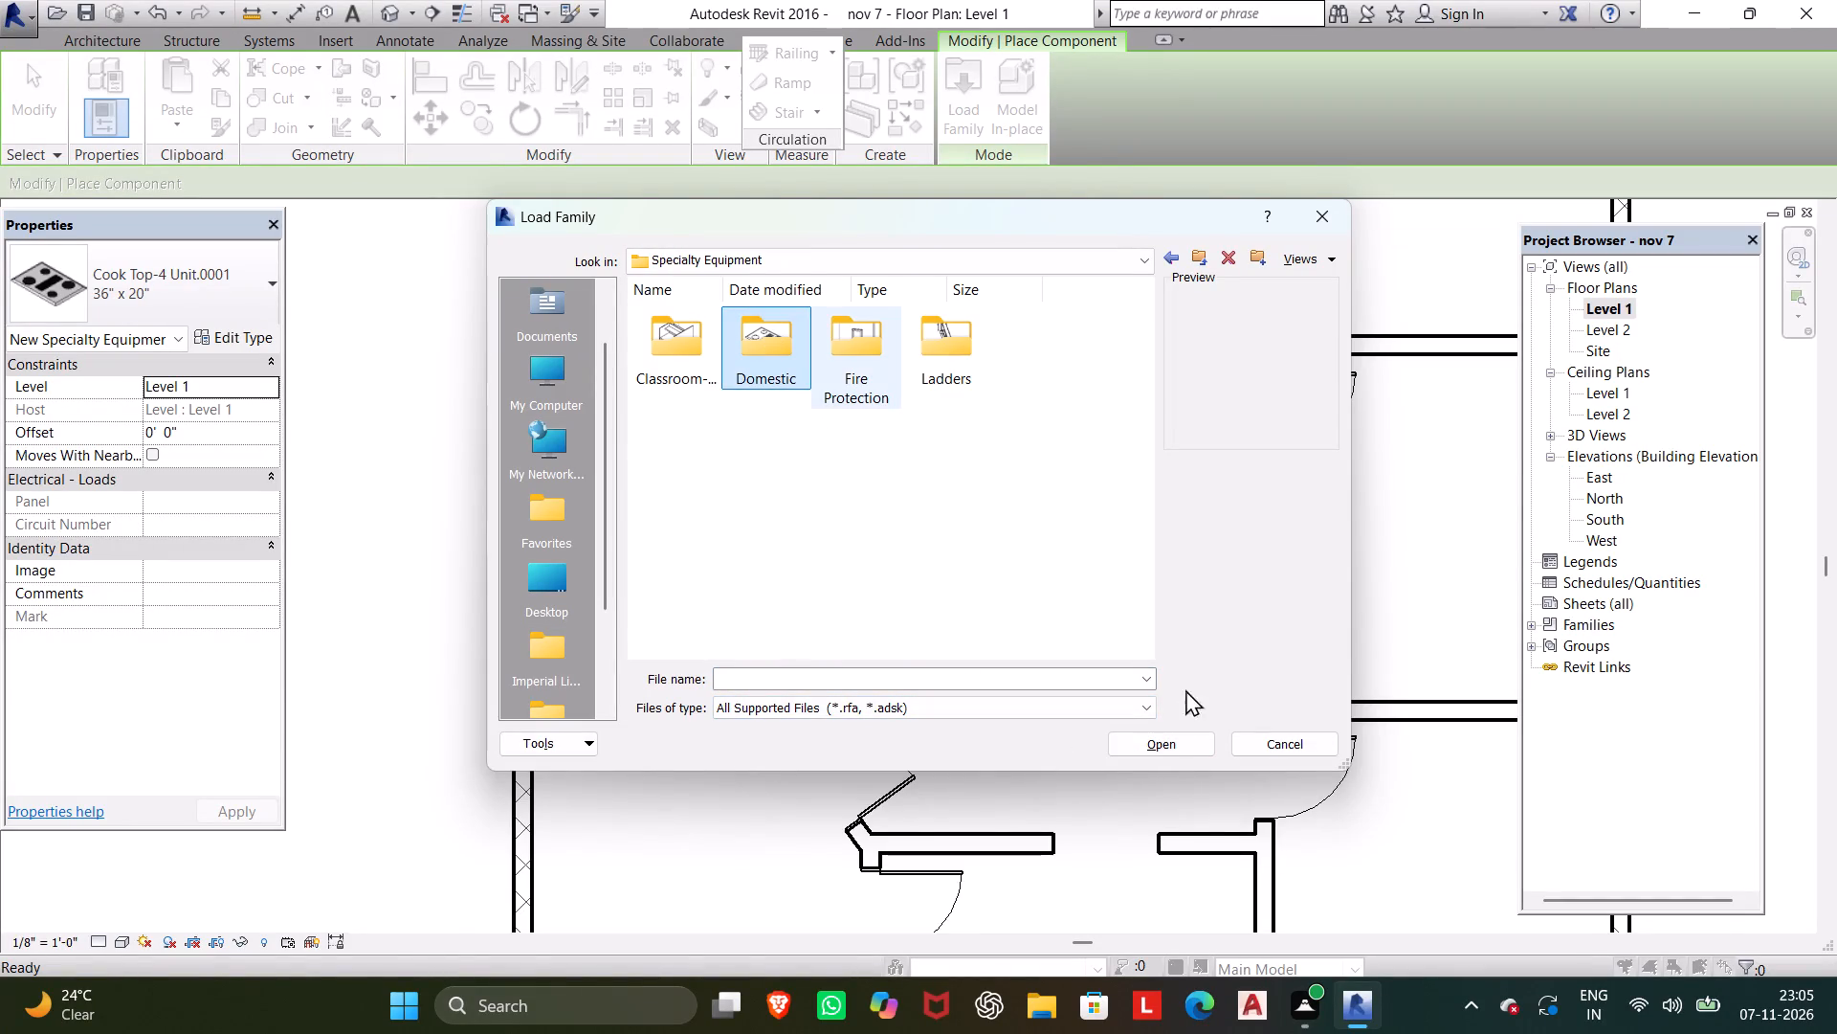
{"action": "left_click", "coordinate": [1163, 742]}
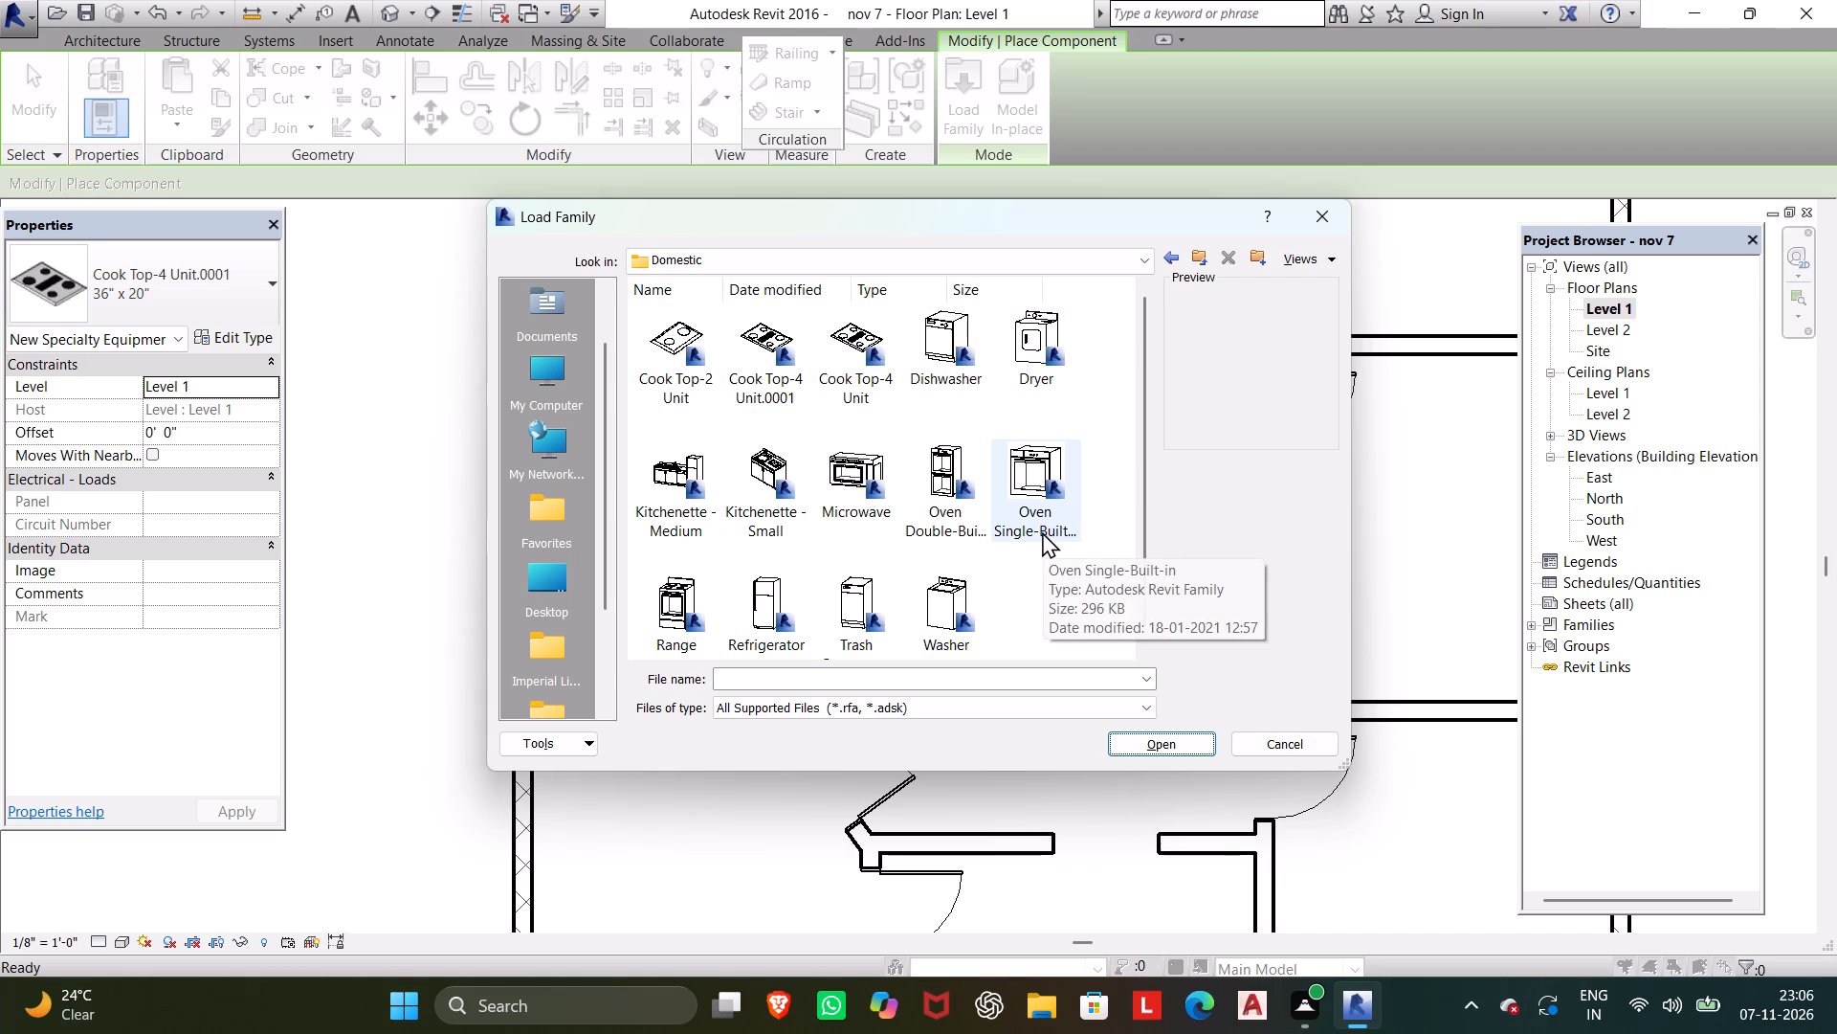
{"action": "scroll", "coordinate": [993, 514], "scroll_direction": "up", "scroll_amount": 5}
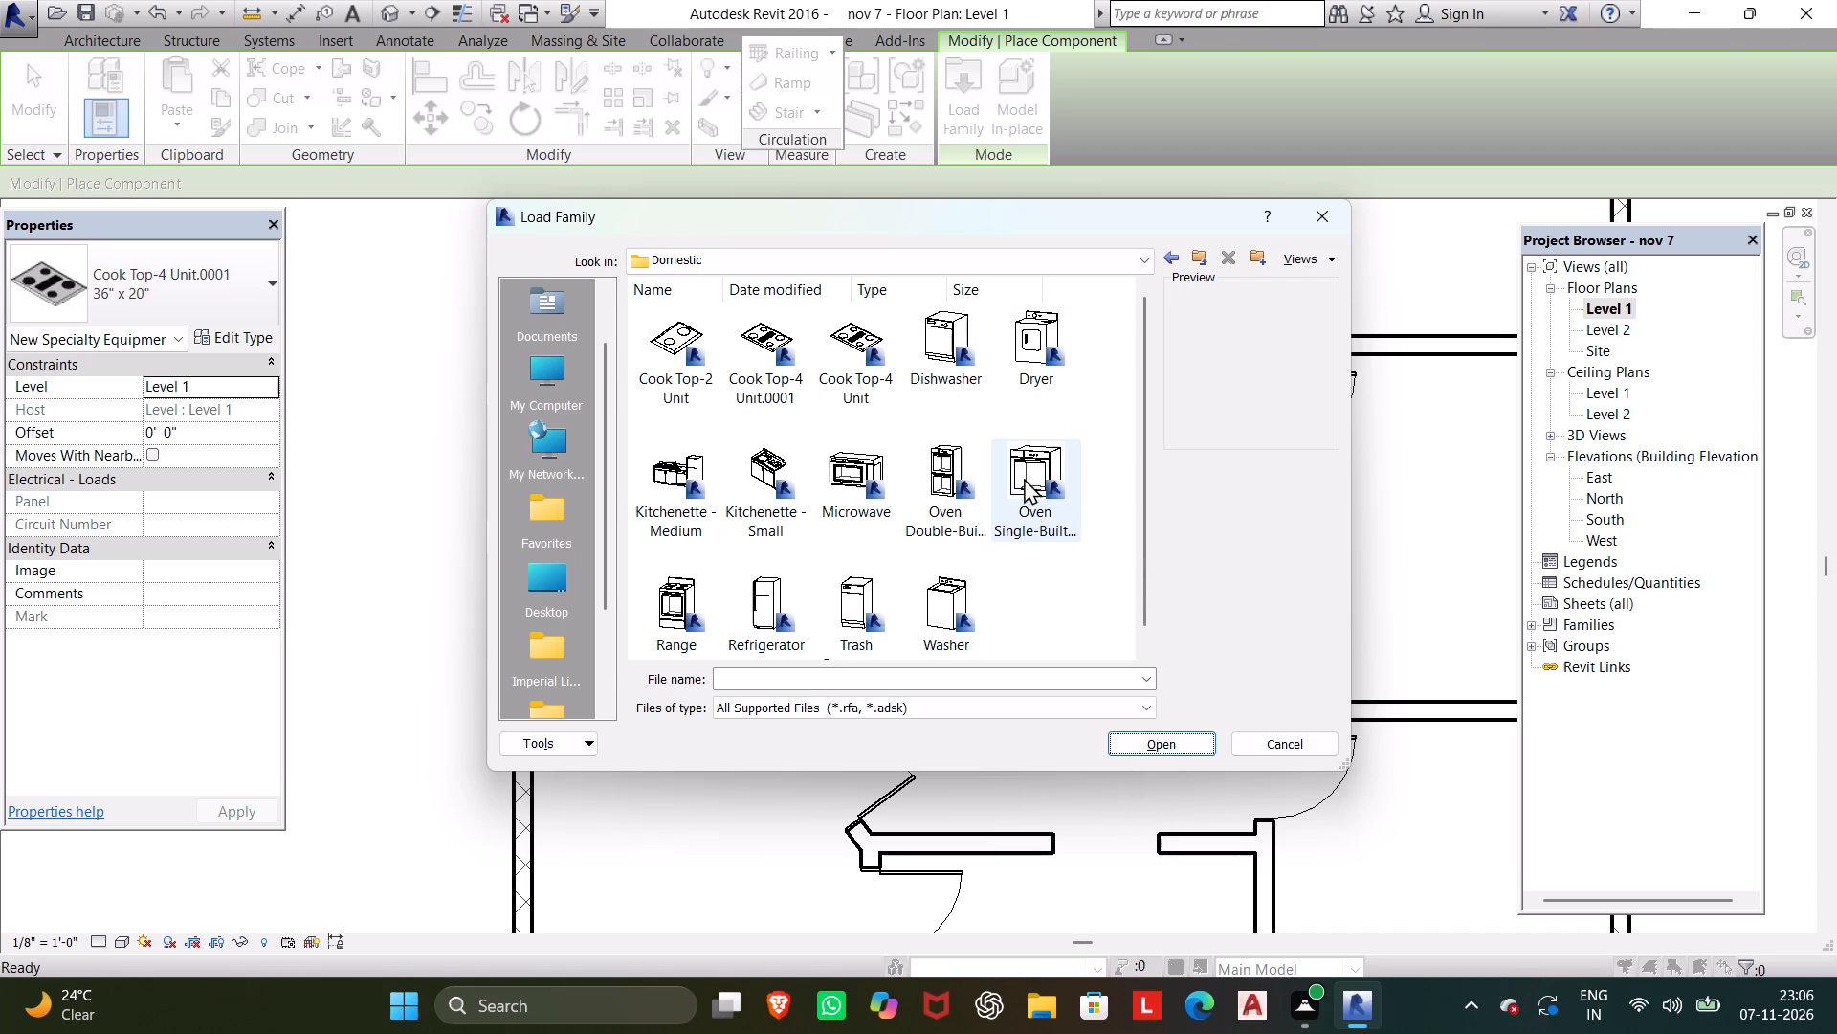
{"action": "left_click", "coordinate": [967, 359]}
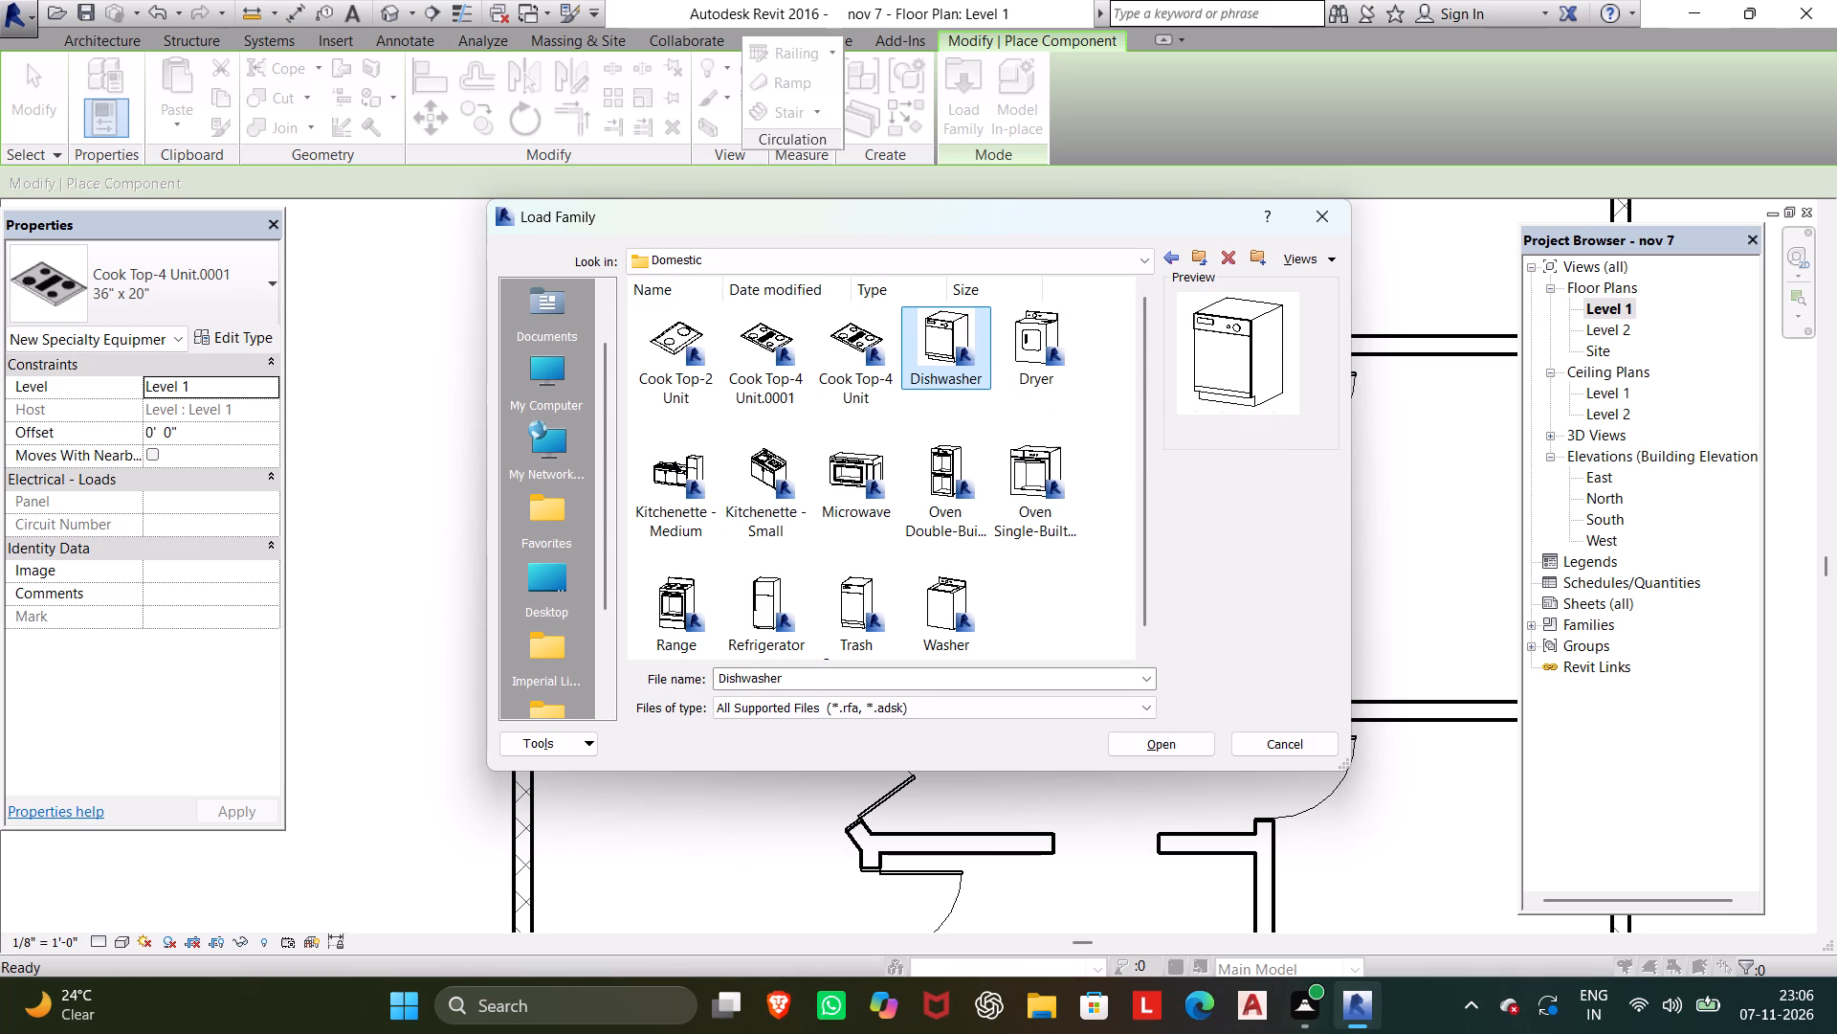
{"action": "left_click", "coordinate": [1191, 746]}
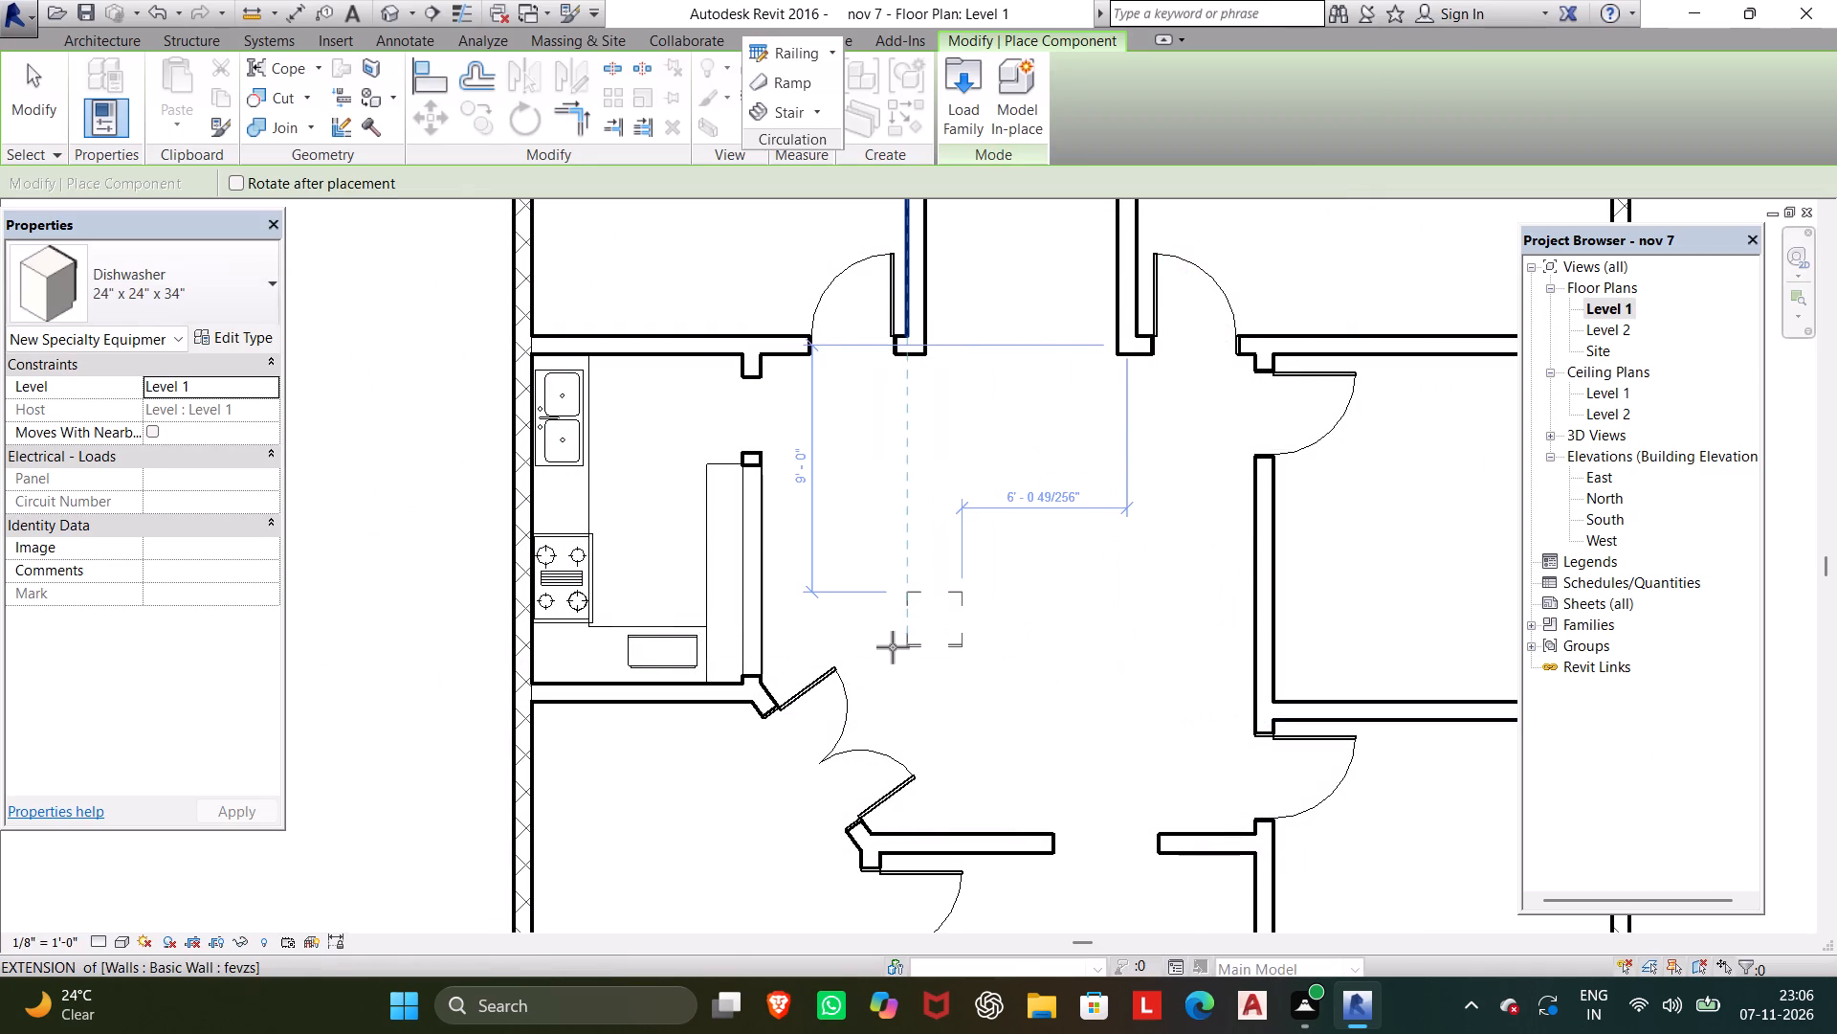
Place the 24" x 24" x 34" dishwasher under the counter against the exterior wall, between the sink and the cook top.
{"action": "scroll", "coordinate": [666, 512], "scroll_direction": "up", "scroll_amount": 6}
{"action": "scroll", "coordinate": [666, 512], "scroll_direction": "down", "scroll_amount": 2}
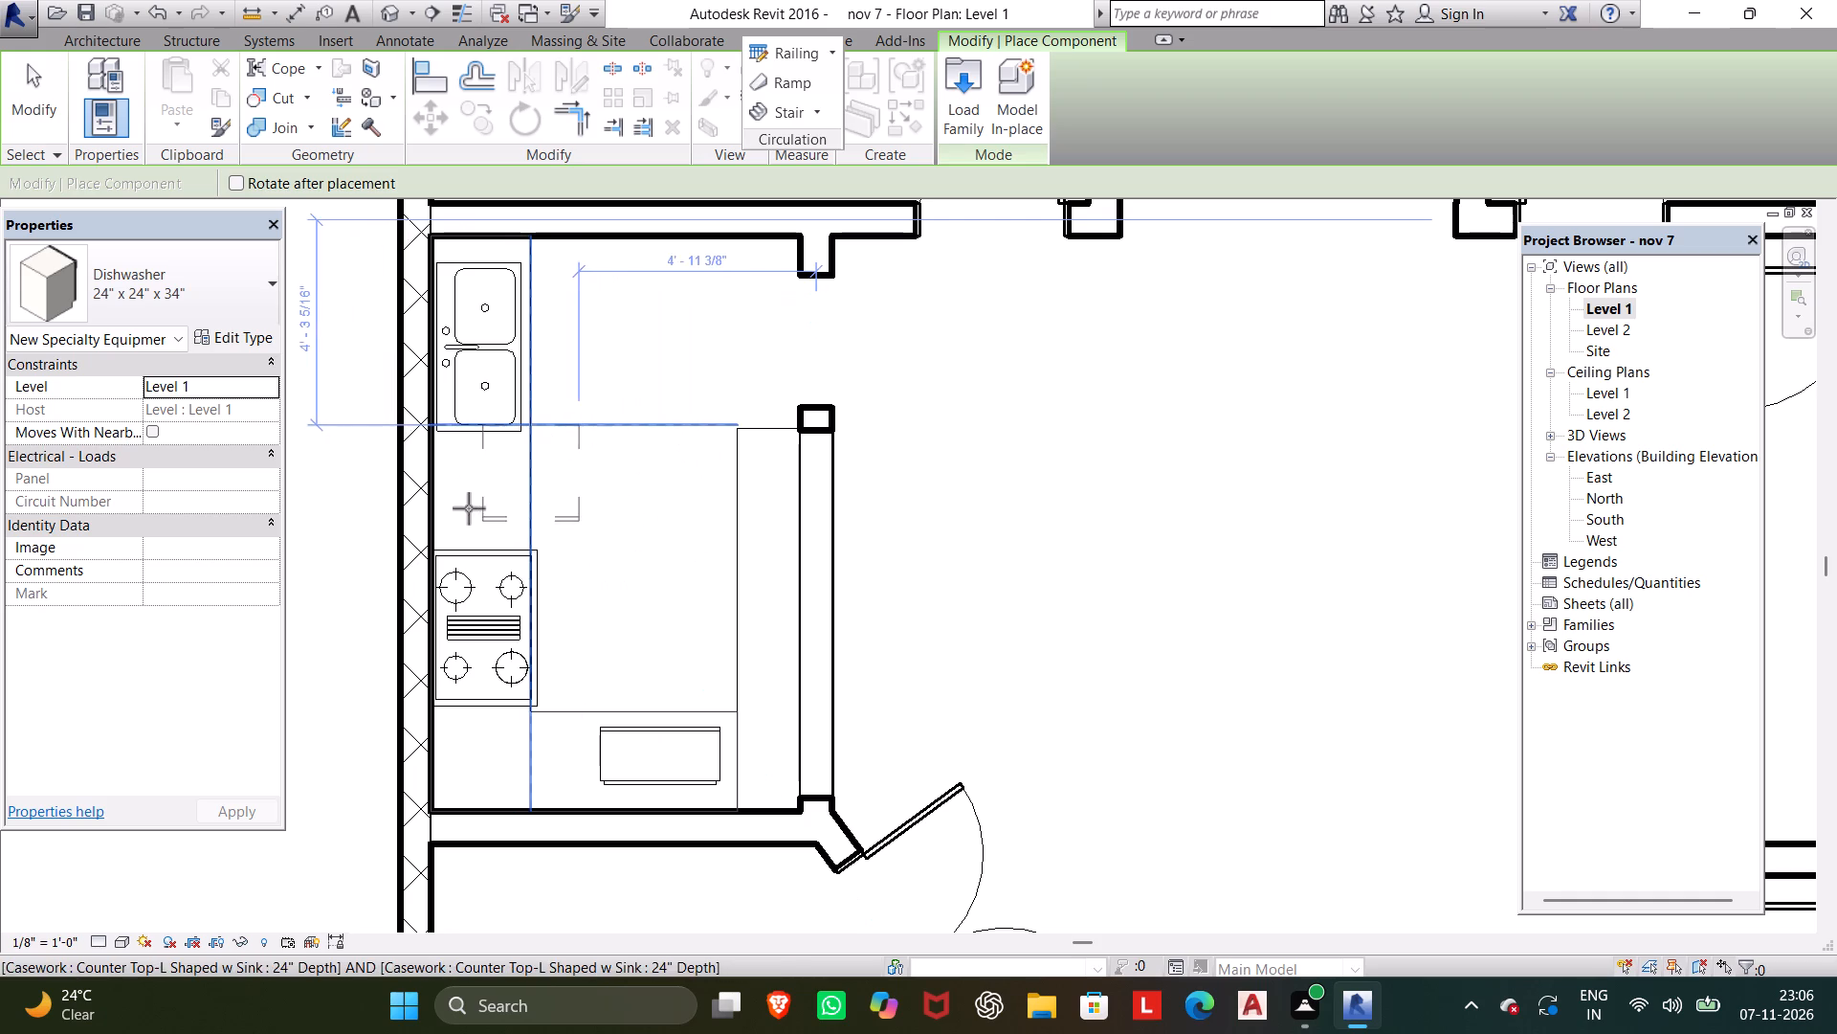
{"action": "scroll", "coordinate": [432, 514], "scroll_direction": "up", "scroll_amount": 4}
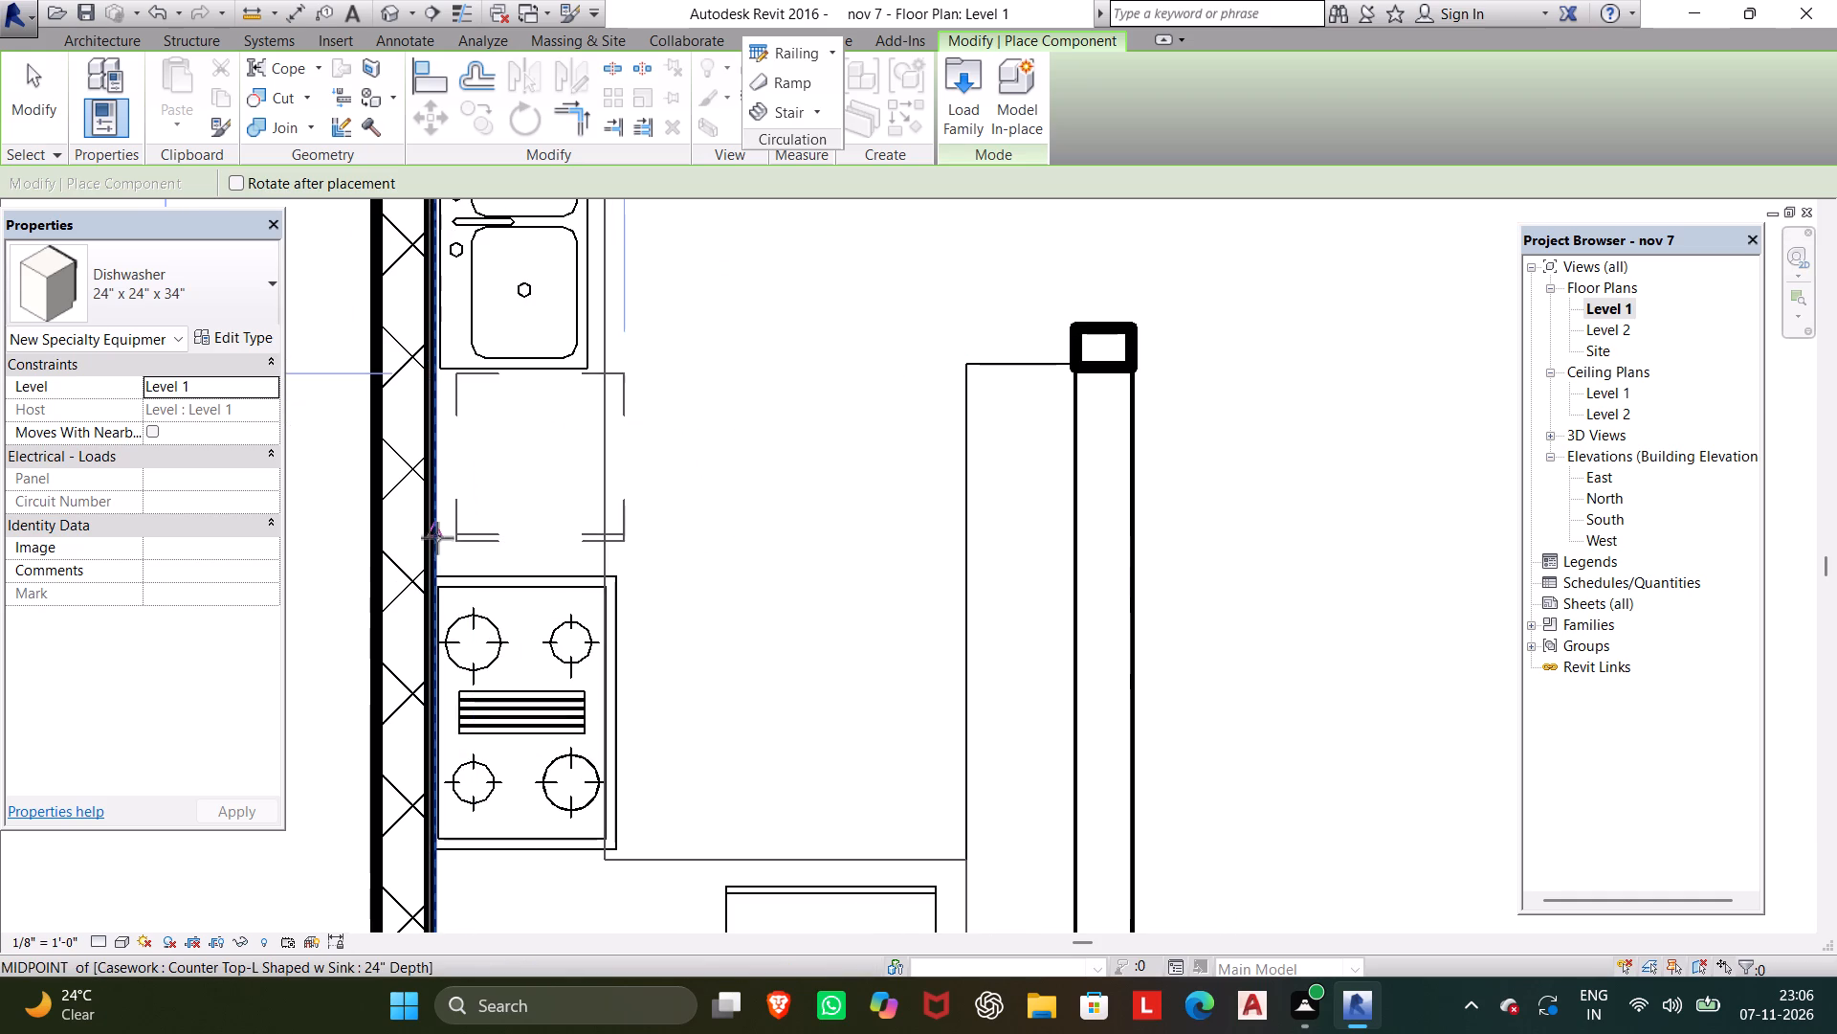
{"action": "left_click", "coordinate": [437, 535]}
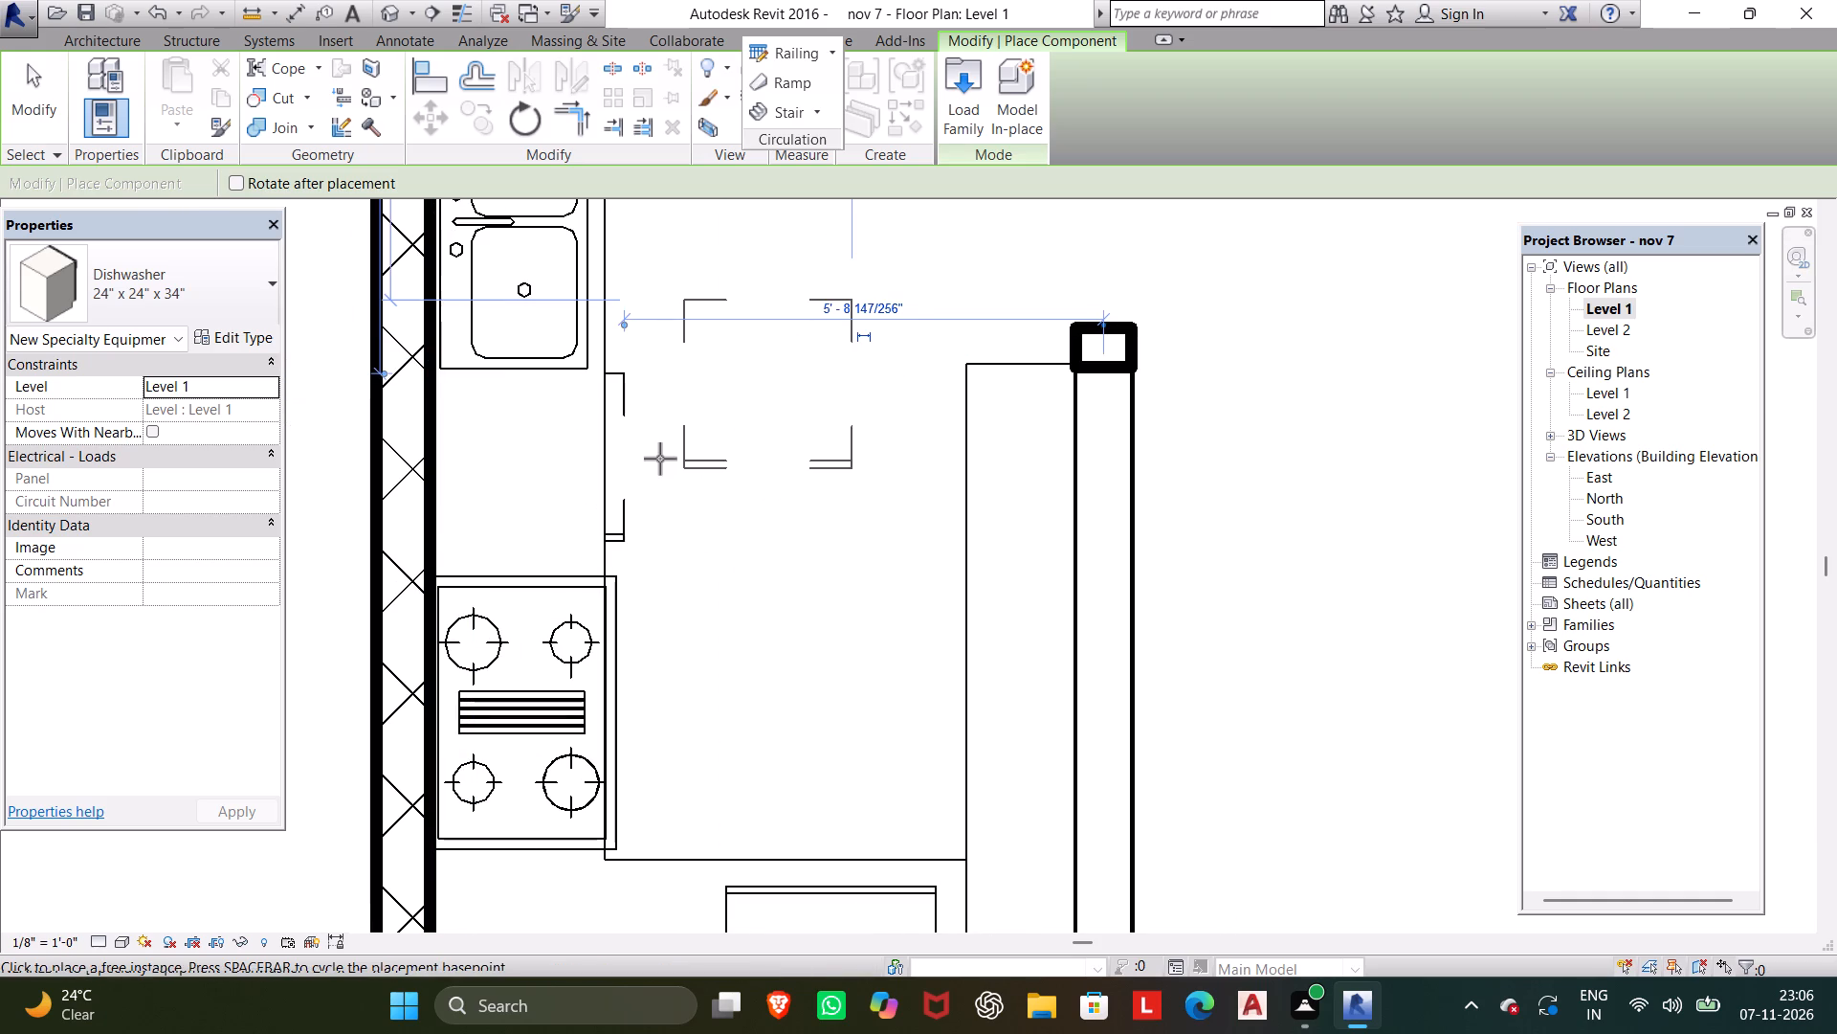
{"action": "key", "text": "Escape"}
{"action": "key", "text": "Escape"}
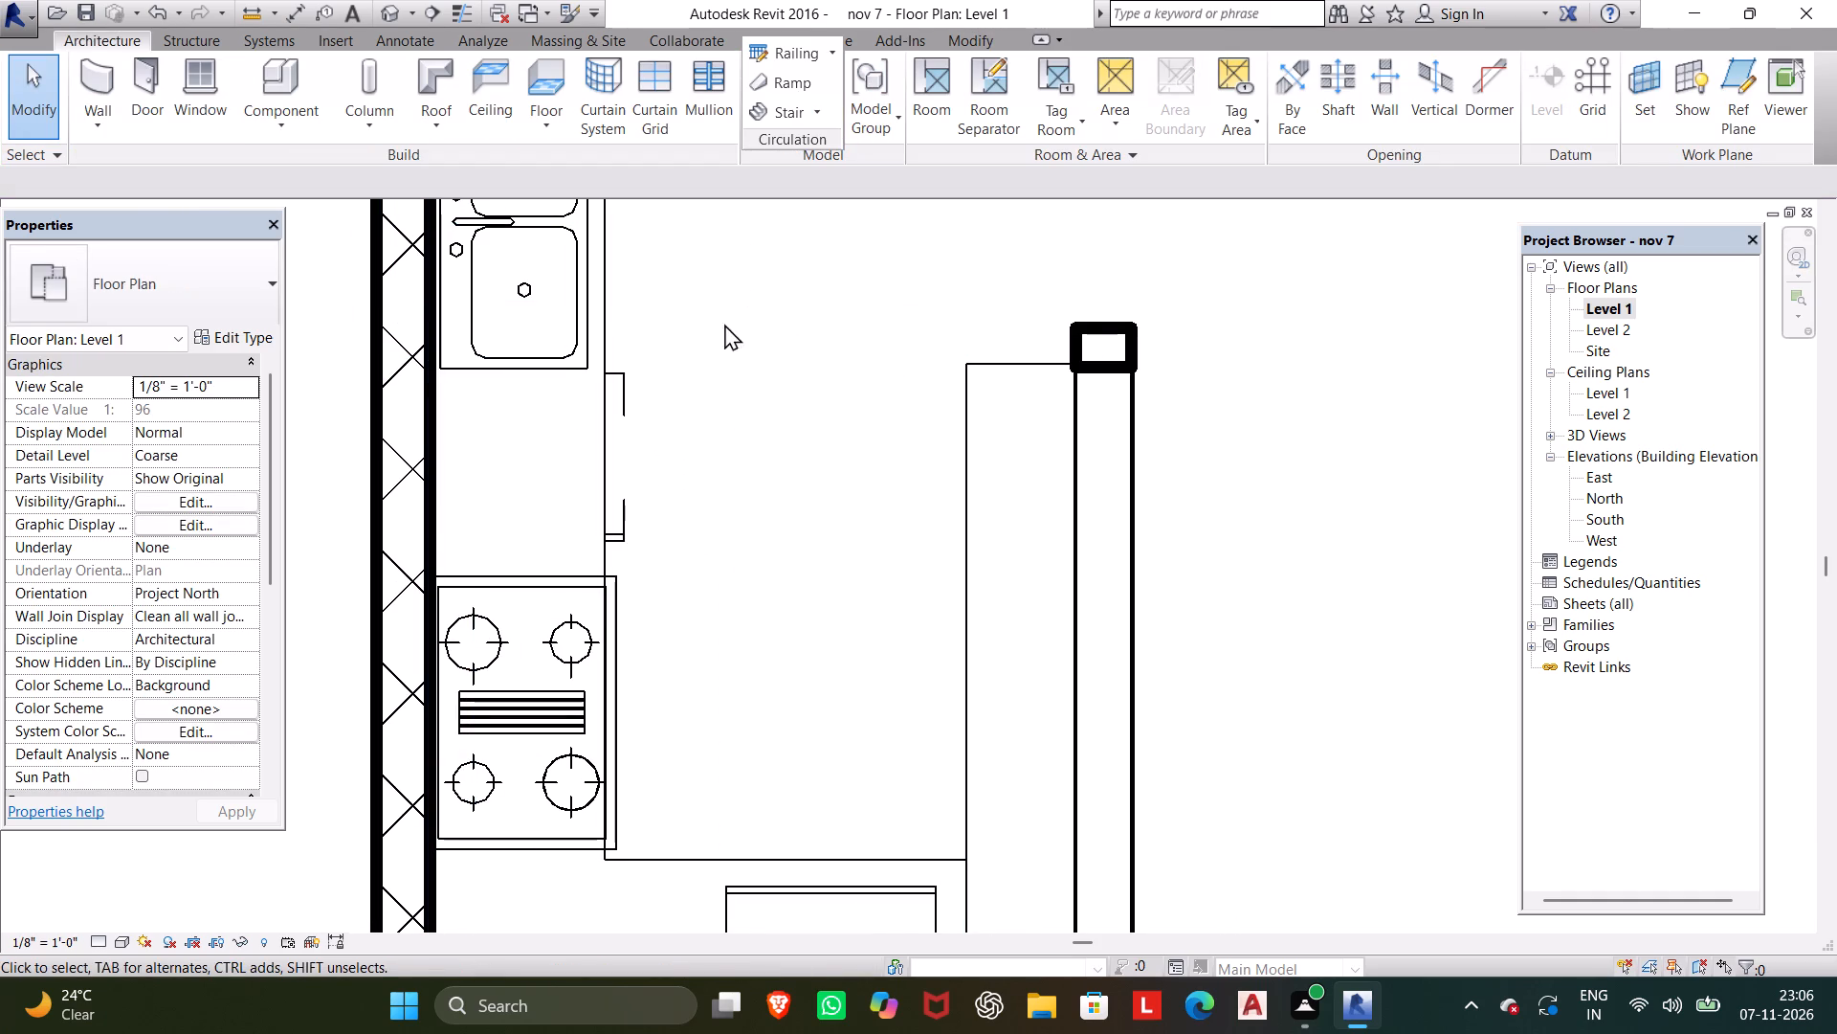
In the 3D view, rotate the 24" x 24" x 34" dishwasher beside the sink by successive quarter turns, dismissing the card covering the drawing area.
{"action": "left_click", "coordinate": [387, 10]}
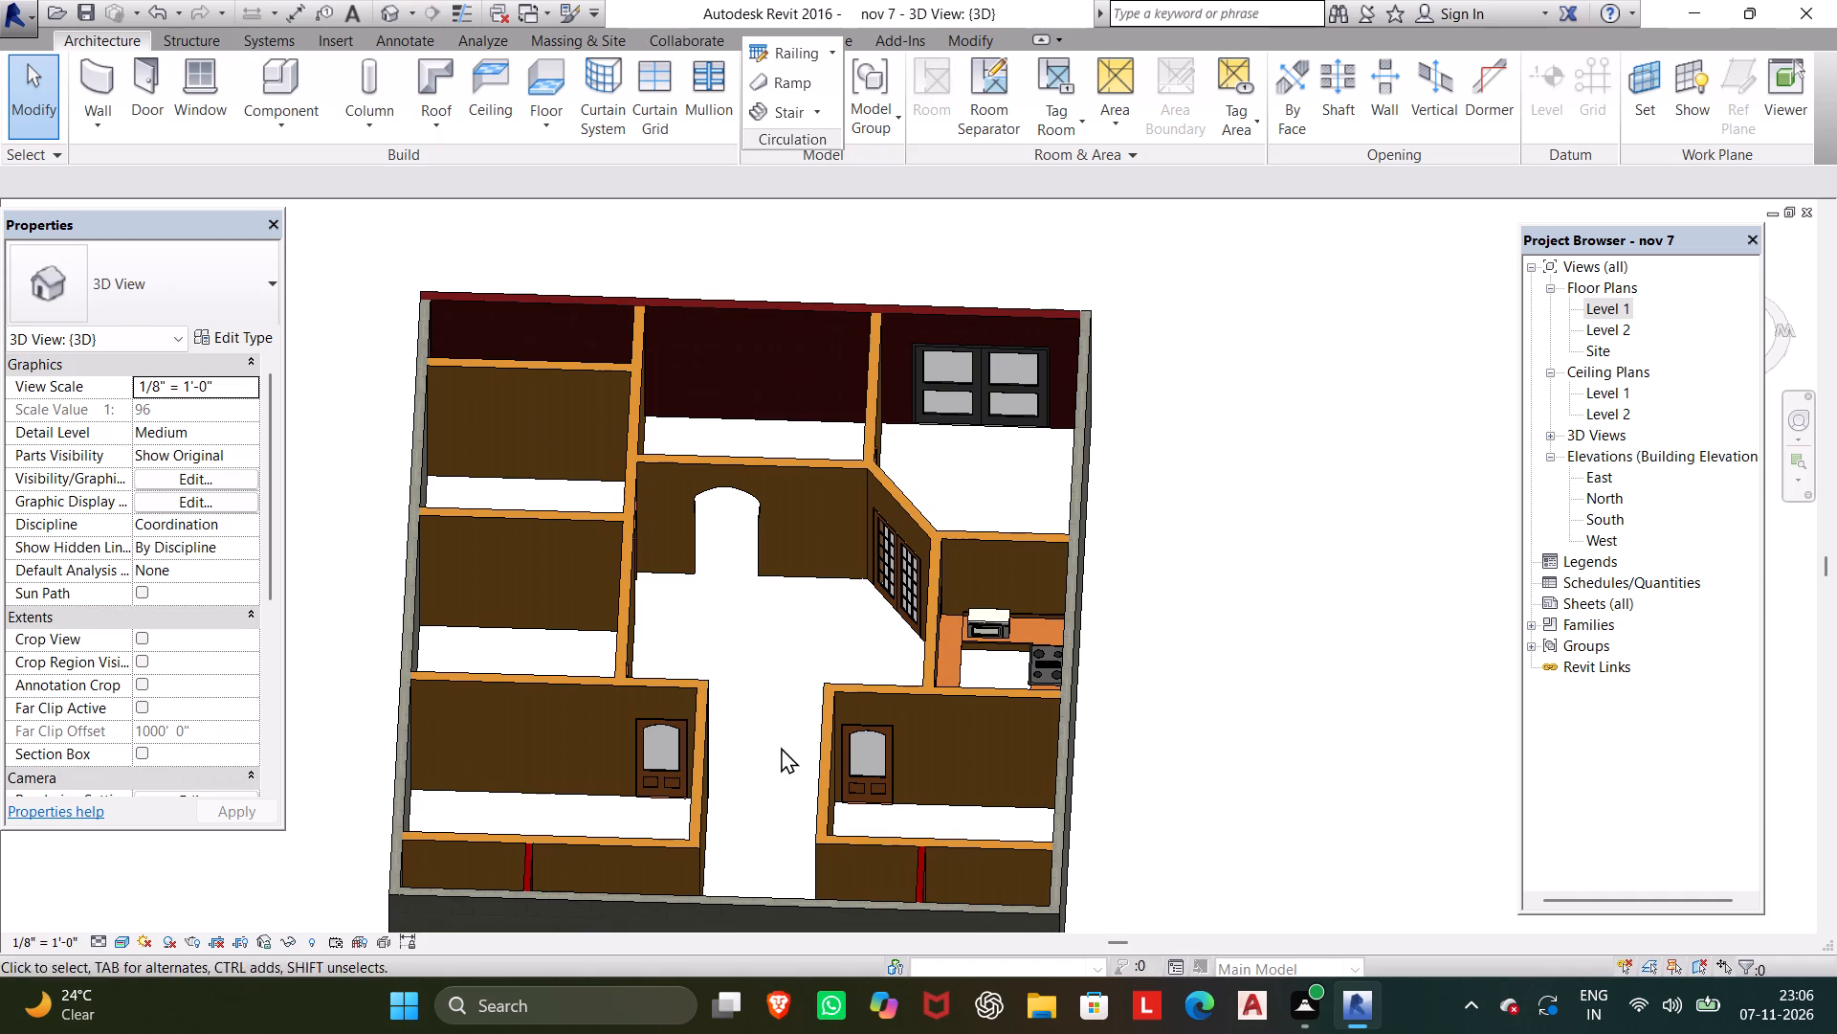
{"action": "scroll", "coordinate": [948, 731], "scroll_direction": "up", "scroll_amount": 1}
{"action": "middle_click_drag", "start_coordinate": [940, 712], "coordinate": [1140, 850], "text": "shift"}
{"action": "scroll", "coordinate": [1097, 711], "scroll_direction": "up", "scroll_amount": 4}
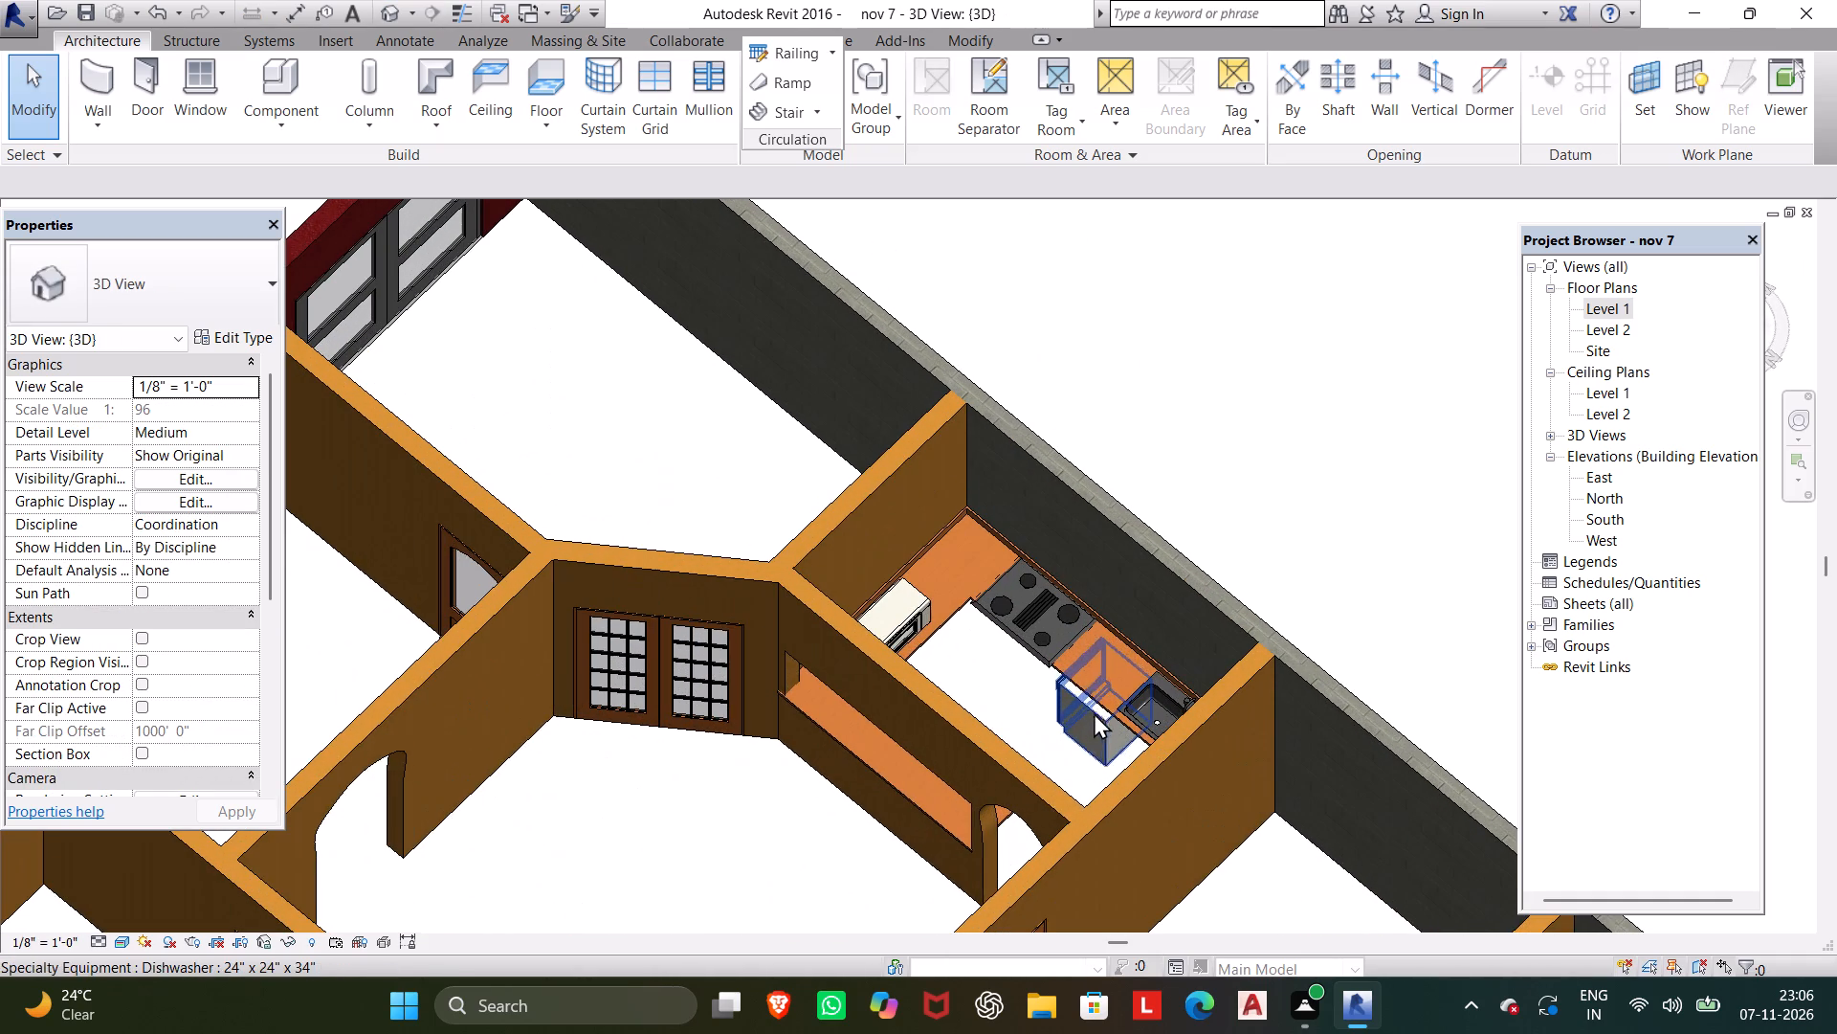
{"action": "left_click", "coordinate": [1100, 749]}
{"action": "key", "text": "space"}
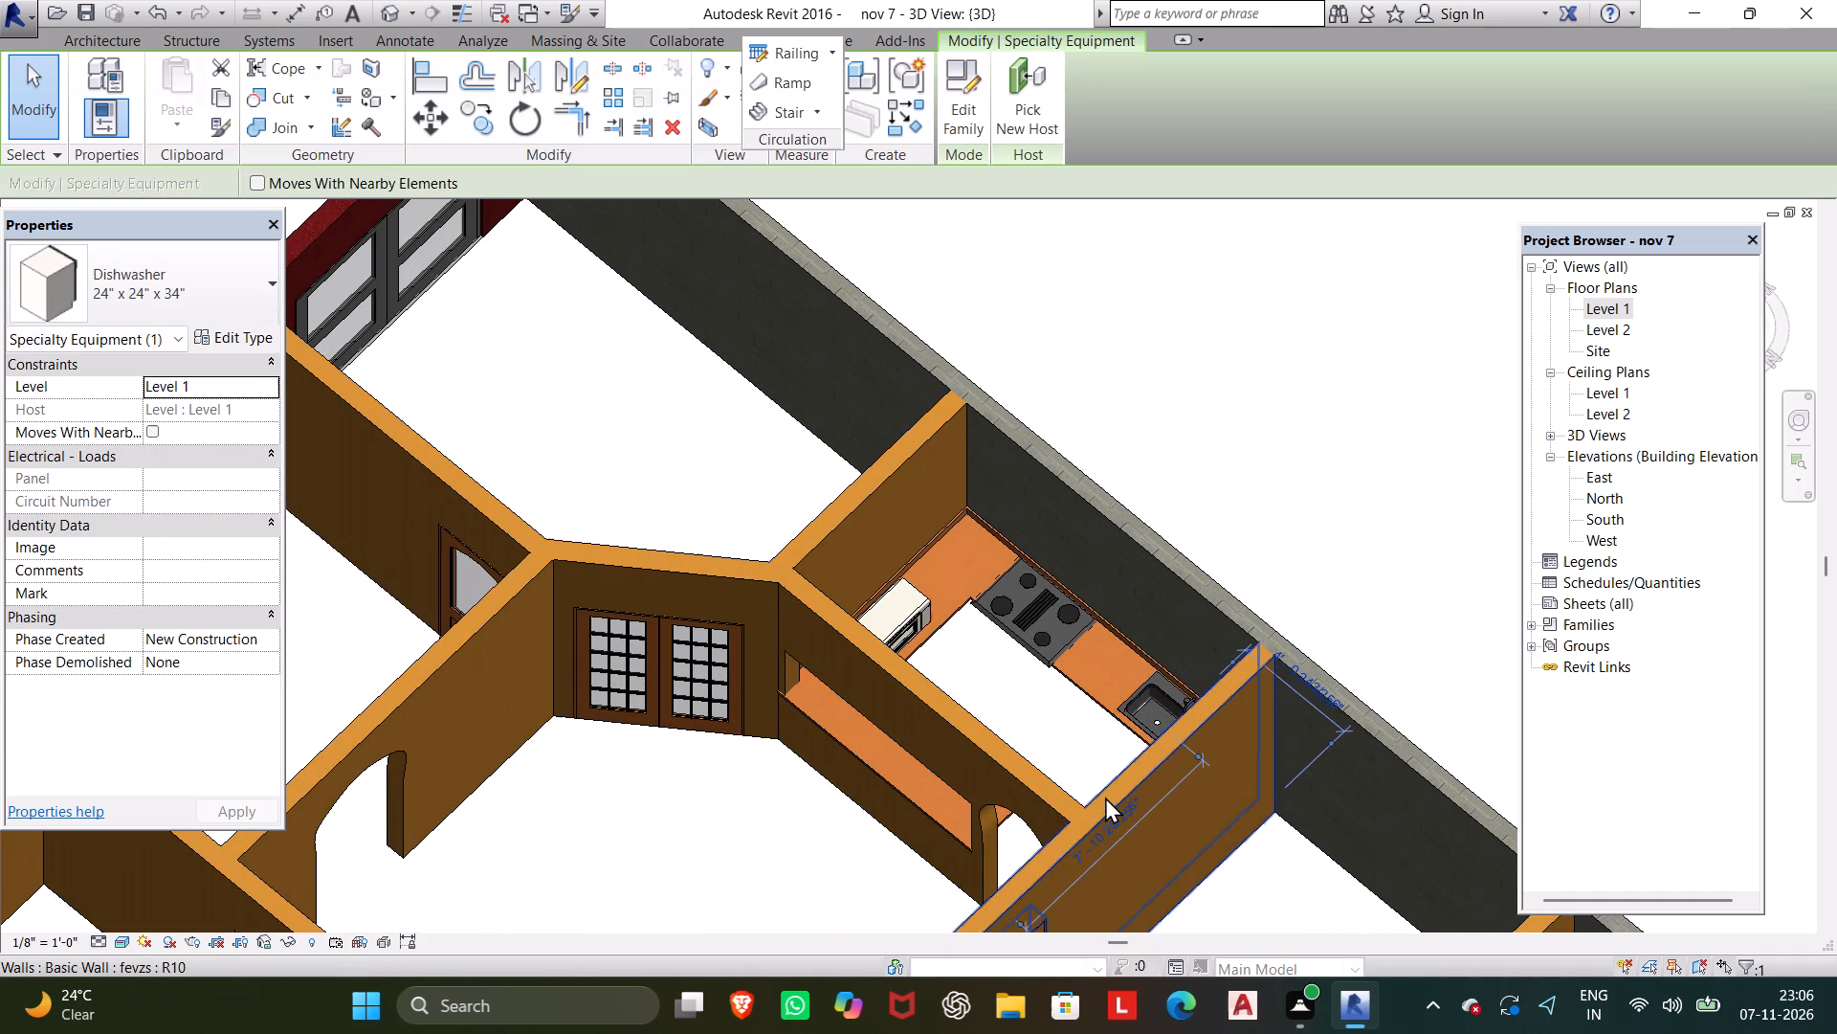
{"action": "key", "text": "space"}
{"action": "key", "text": "space"}
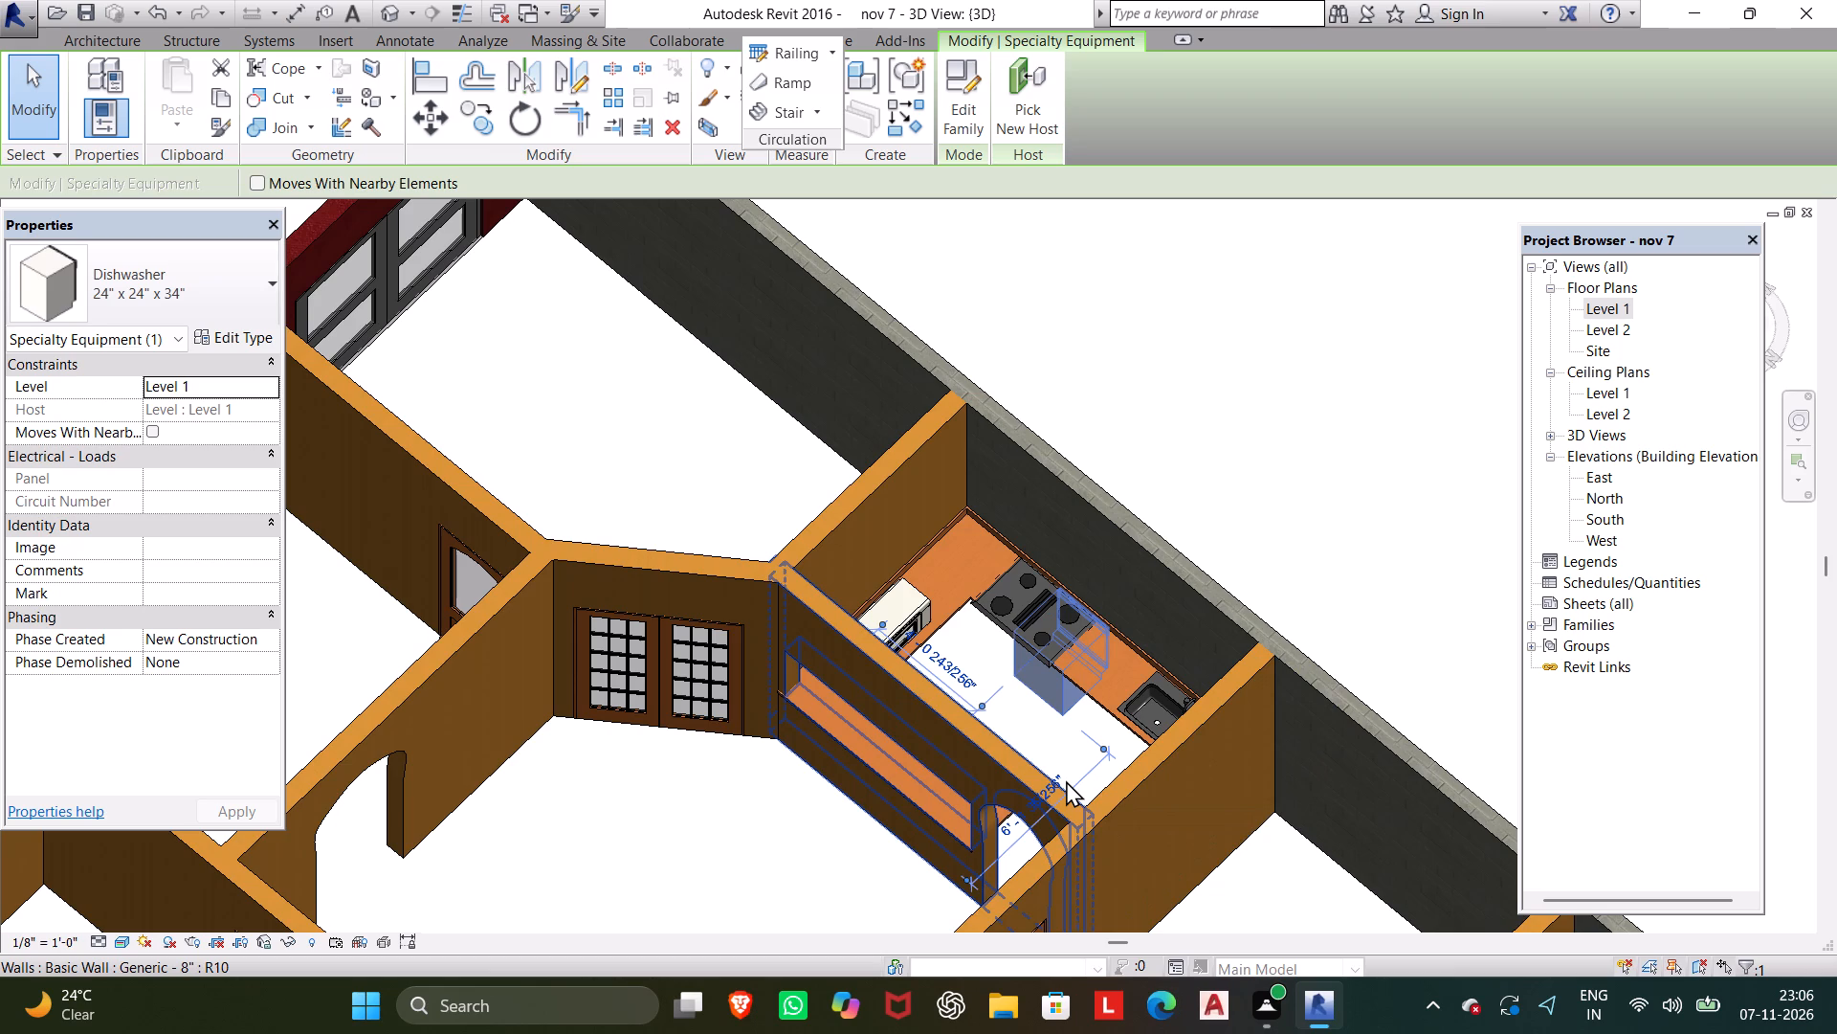
{"action": "scroll", "coordinate": [1066, 780], "scroll_direction": "up", "scroll_amount": 3}
{"action": "key", "text": "space"}
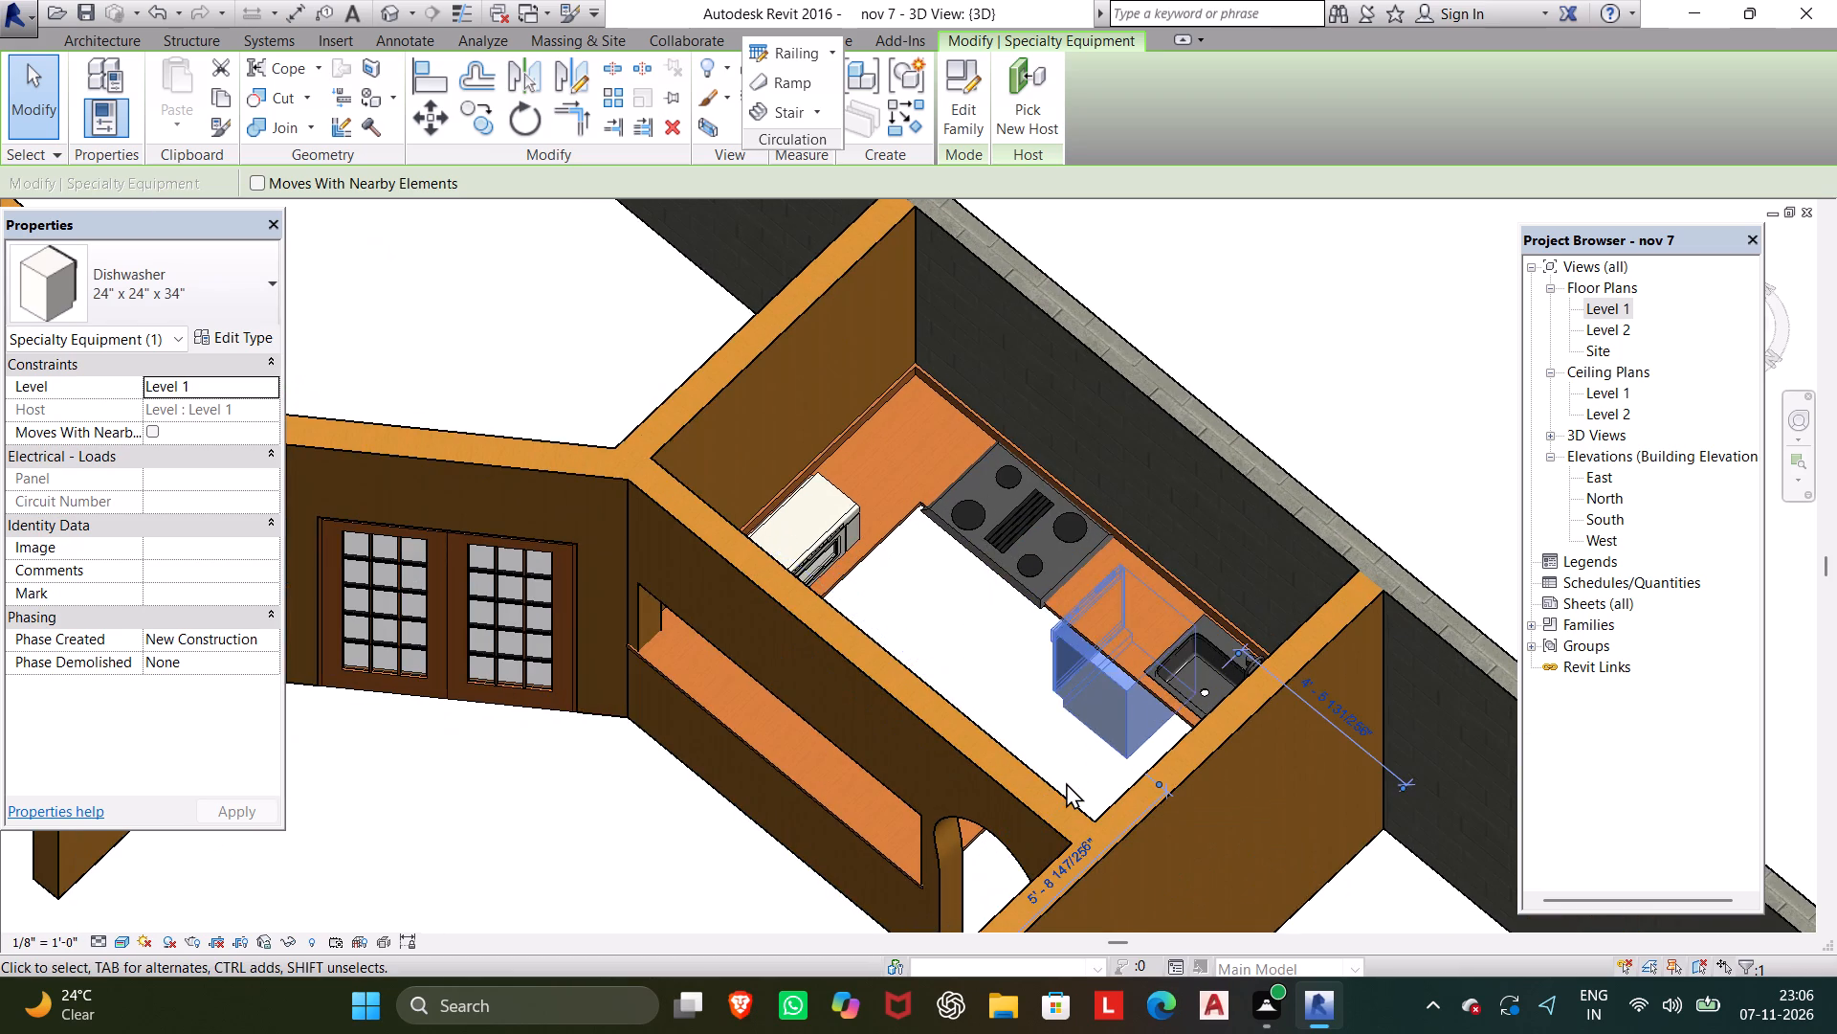
{"action": "key", "text": "space"}
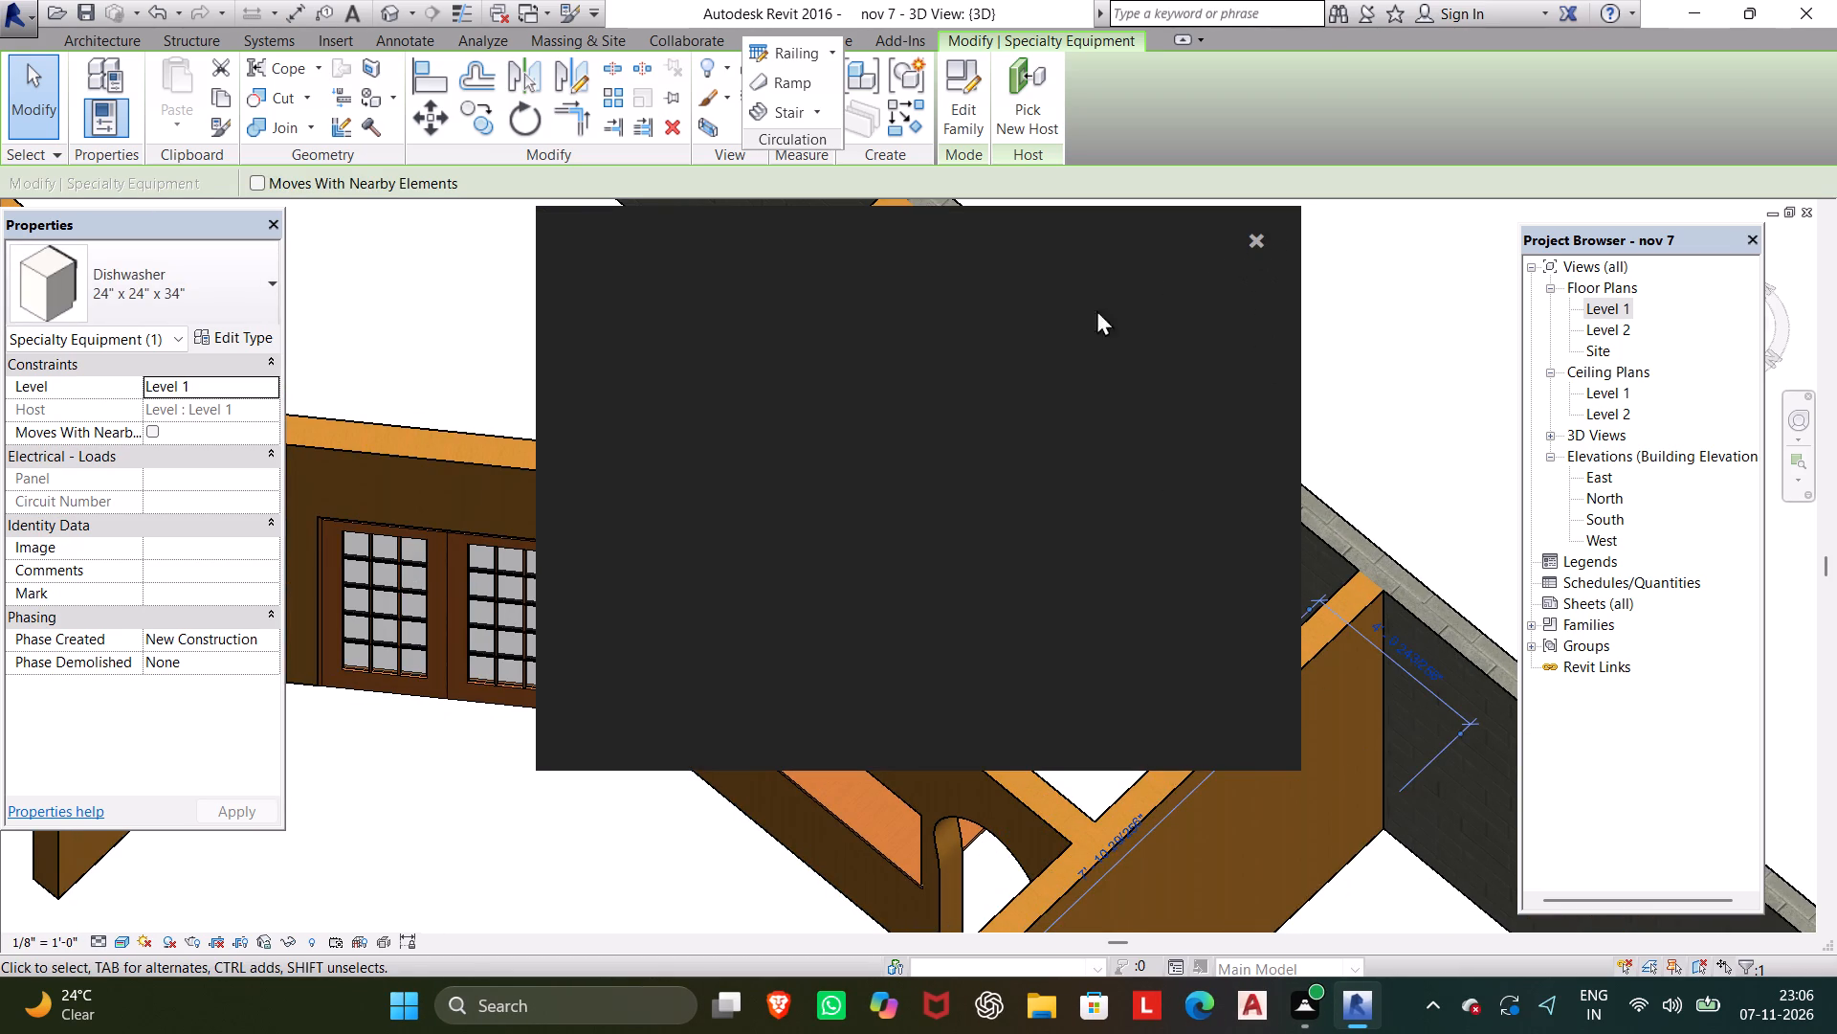
{"action": "left_click", "coordinate": [1256, 246]}
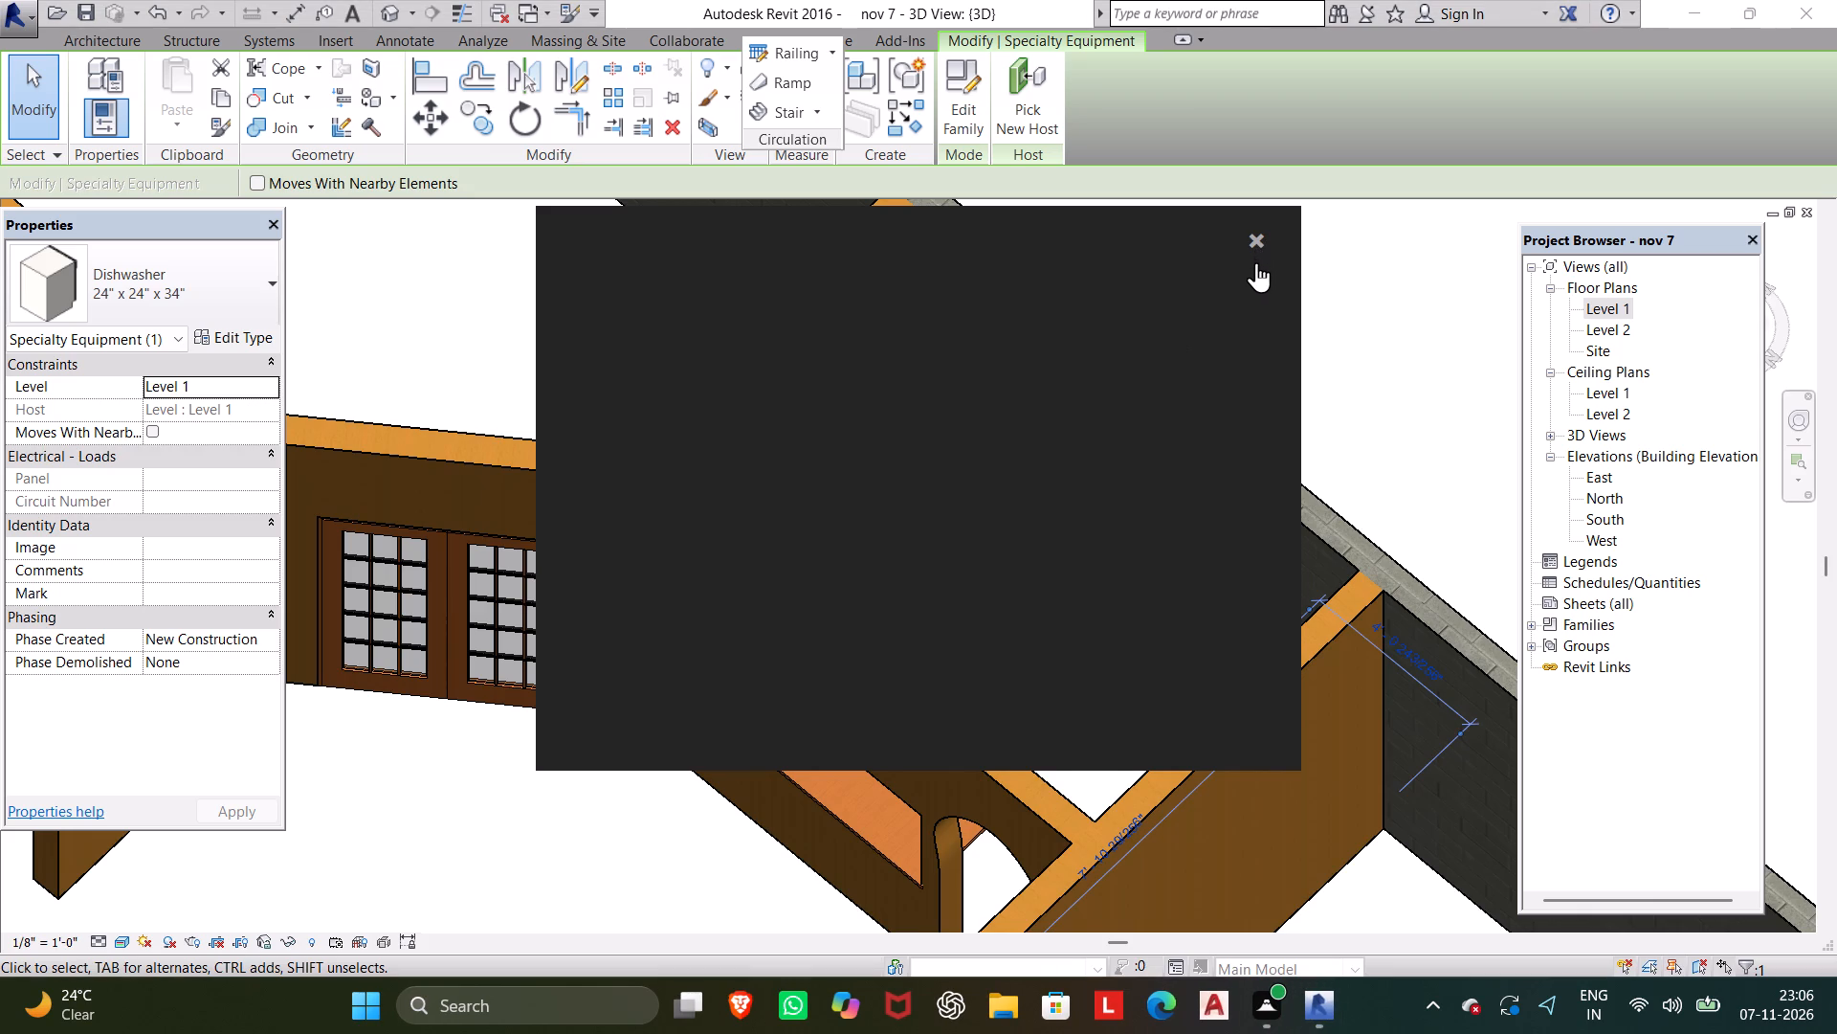
Check the dishwasher's orientation through the kitchen's pass-through opening and rotate it again in quarter turns.
{"action": "scroll", "coordinate": [1184, 644], "scroll_direction": "up", "scroll_amount": 1}
{"action": "middle_click_drag", "start_coordinate": [1231, 688], "coordinate": [1241, 697], "text": "shift"}
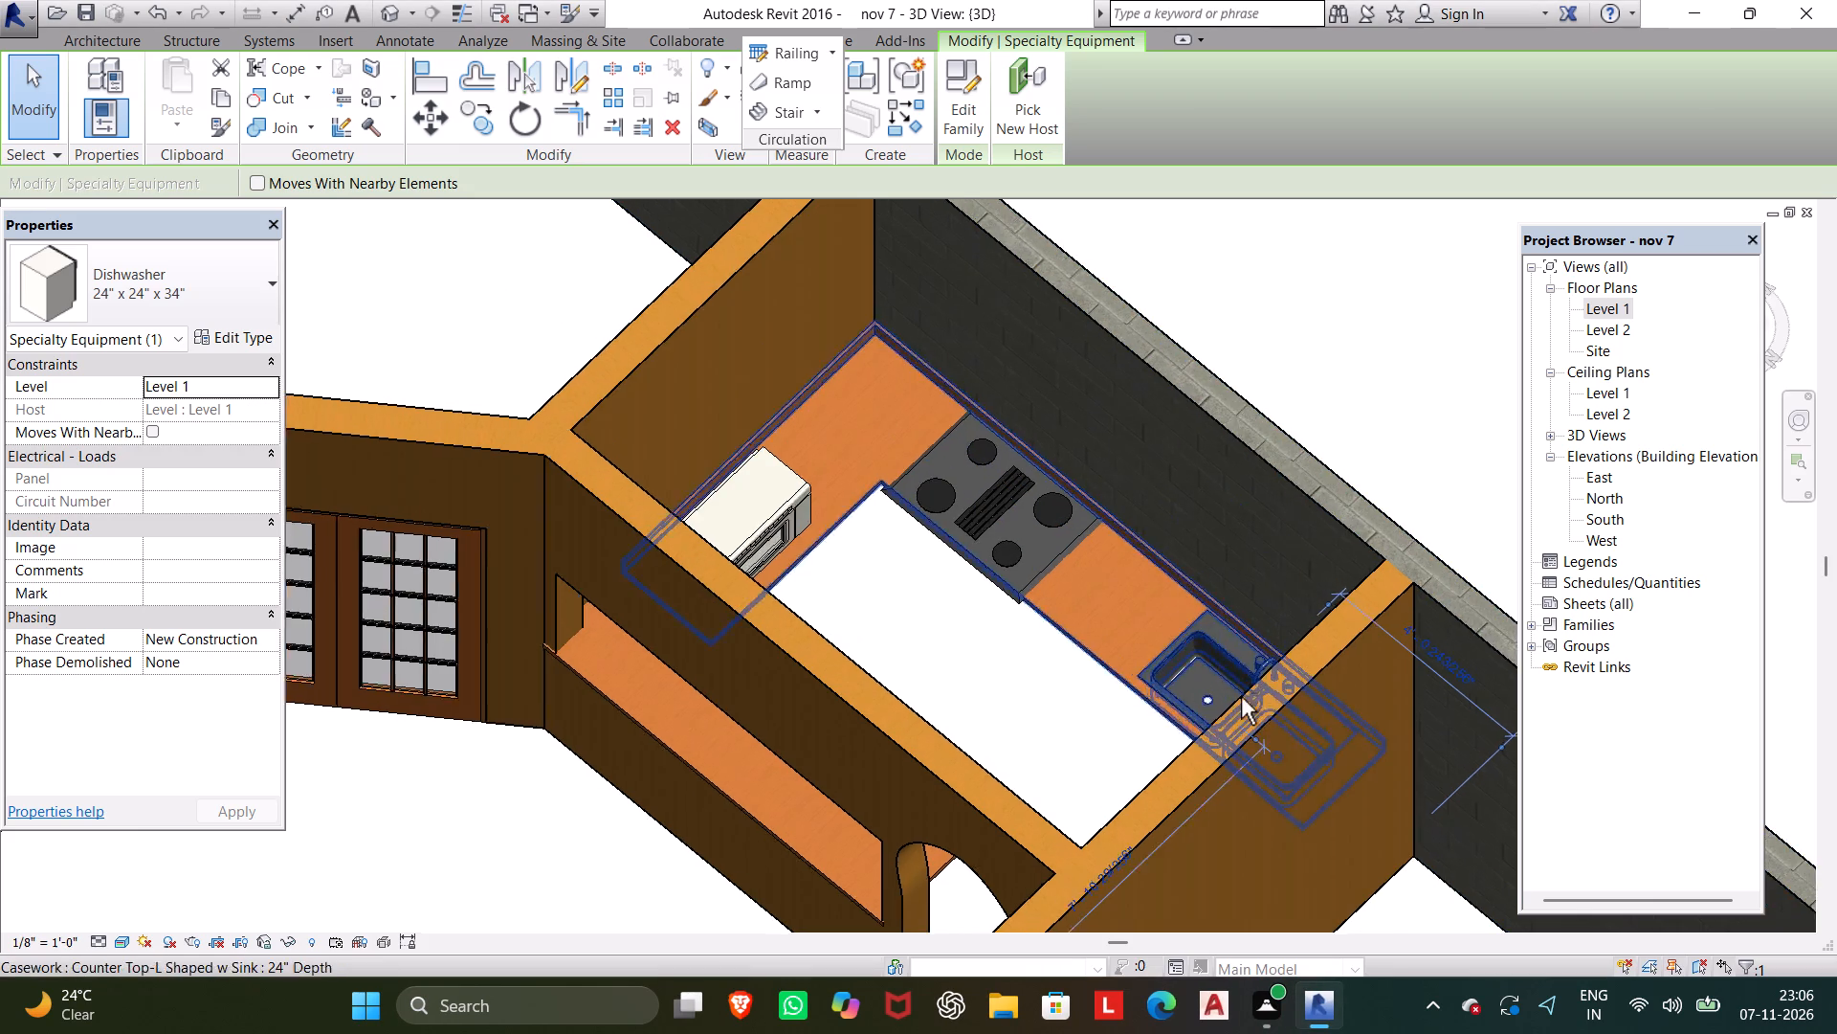
{"action": "middle_click_drag", "start_coordinate": [1241, 697], "coordinate": [1380, 291], "text": "shift"}
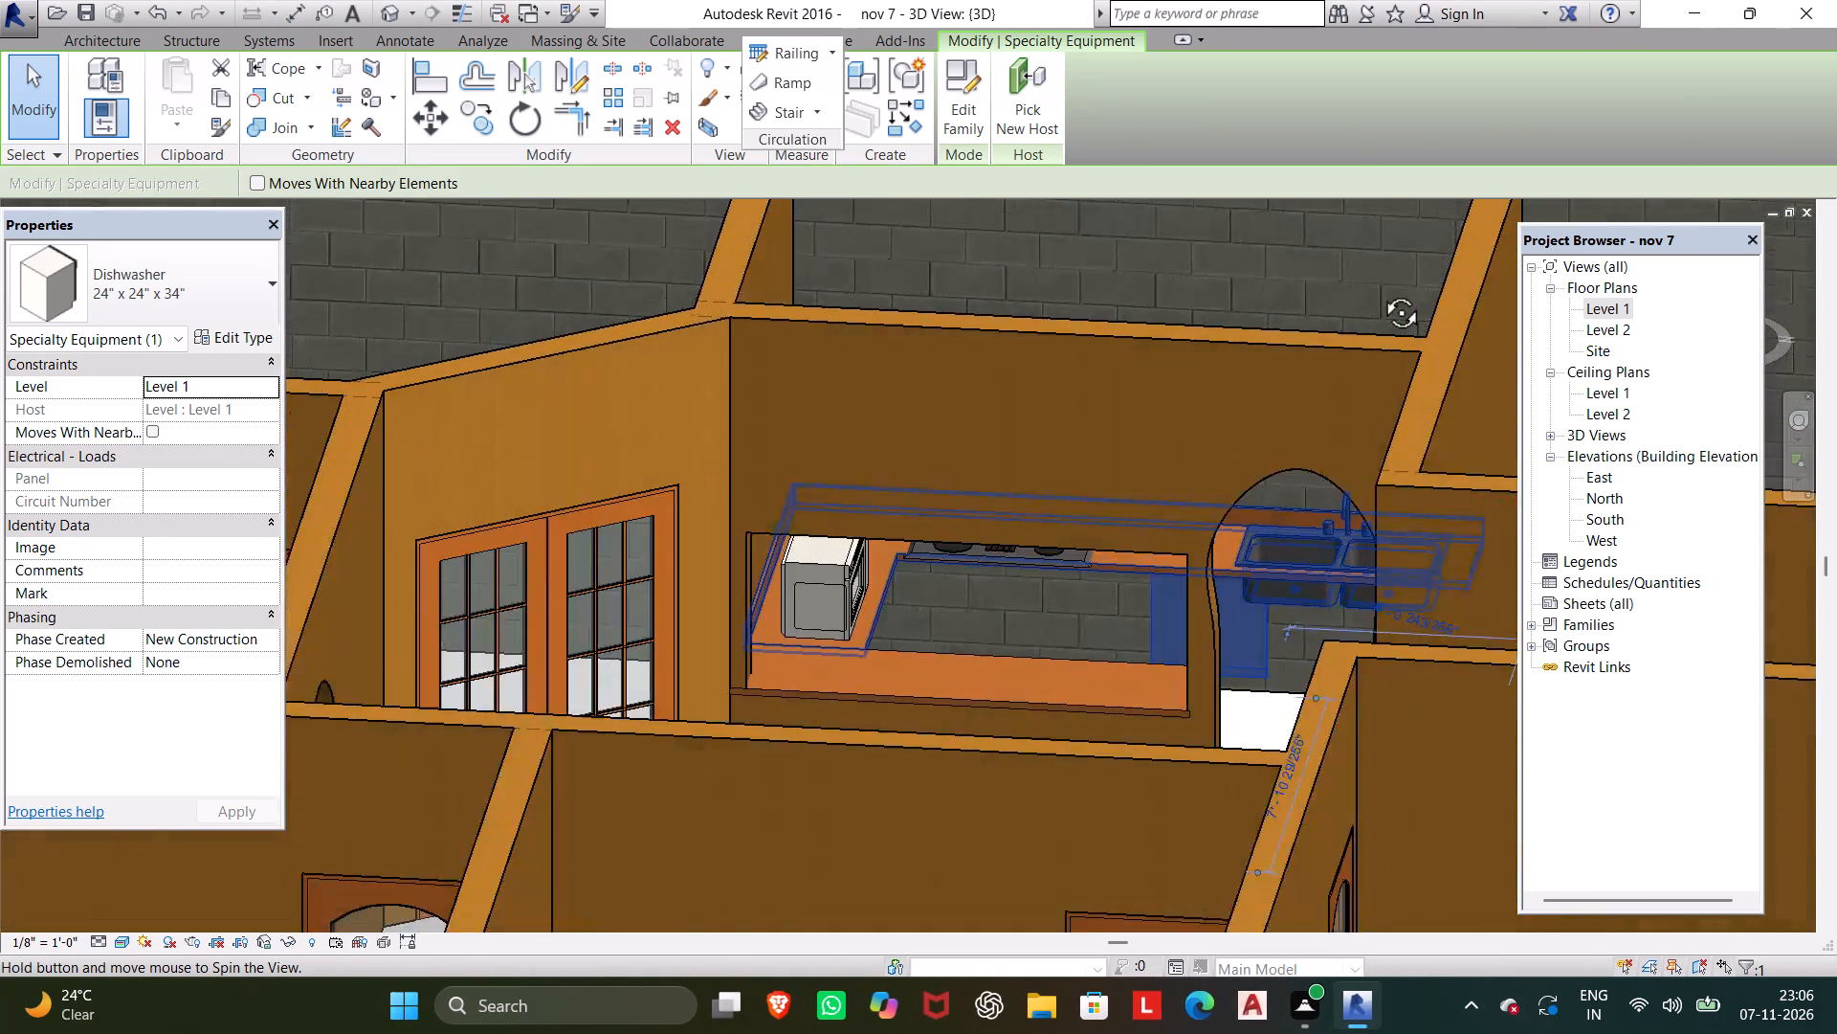
{"action": "middle_click_drag", "start_coordinate": [1380, 291], "coordinate": [1399, 295], "text": "shift"}
{"action": "scroll", "coordinate": [1319, 596], "scroll_direction": "up", "scroll_amount": 9}
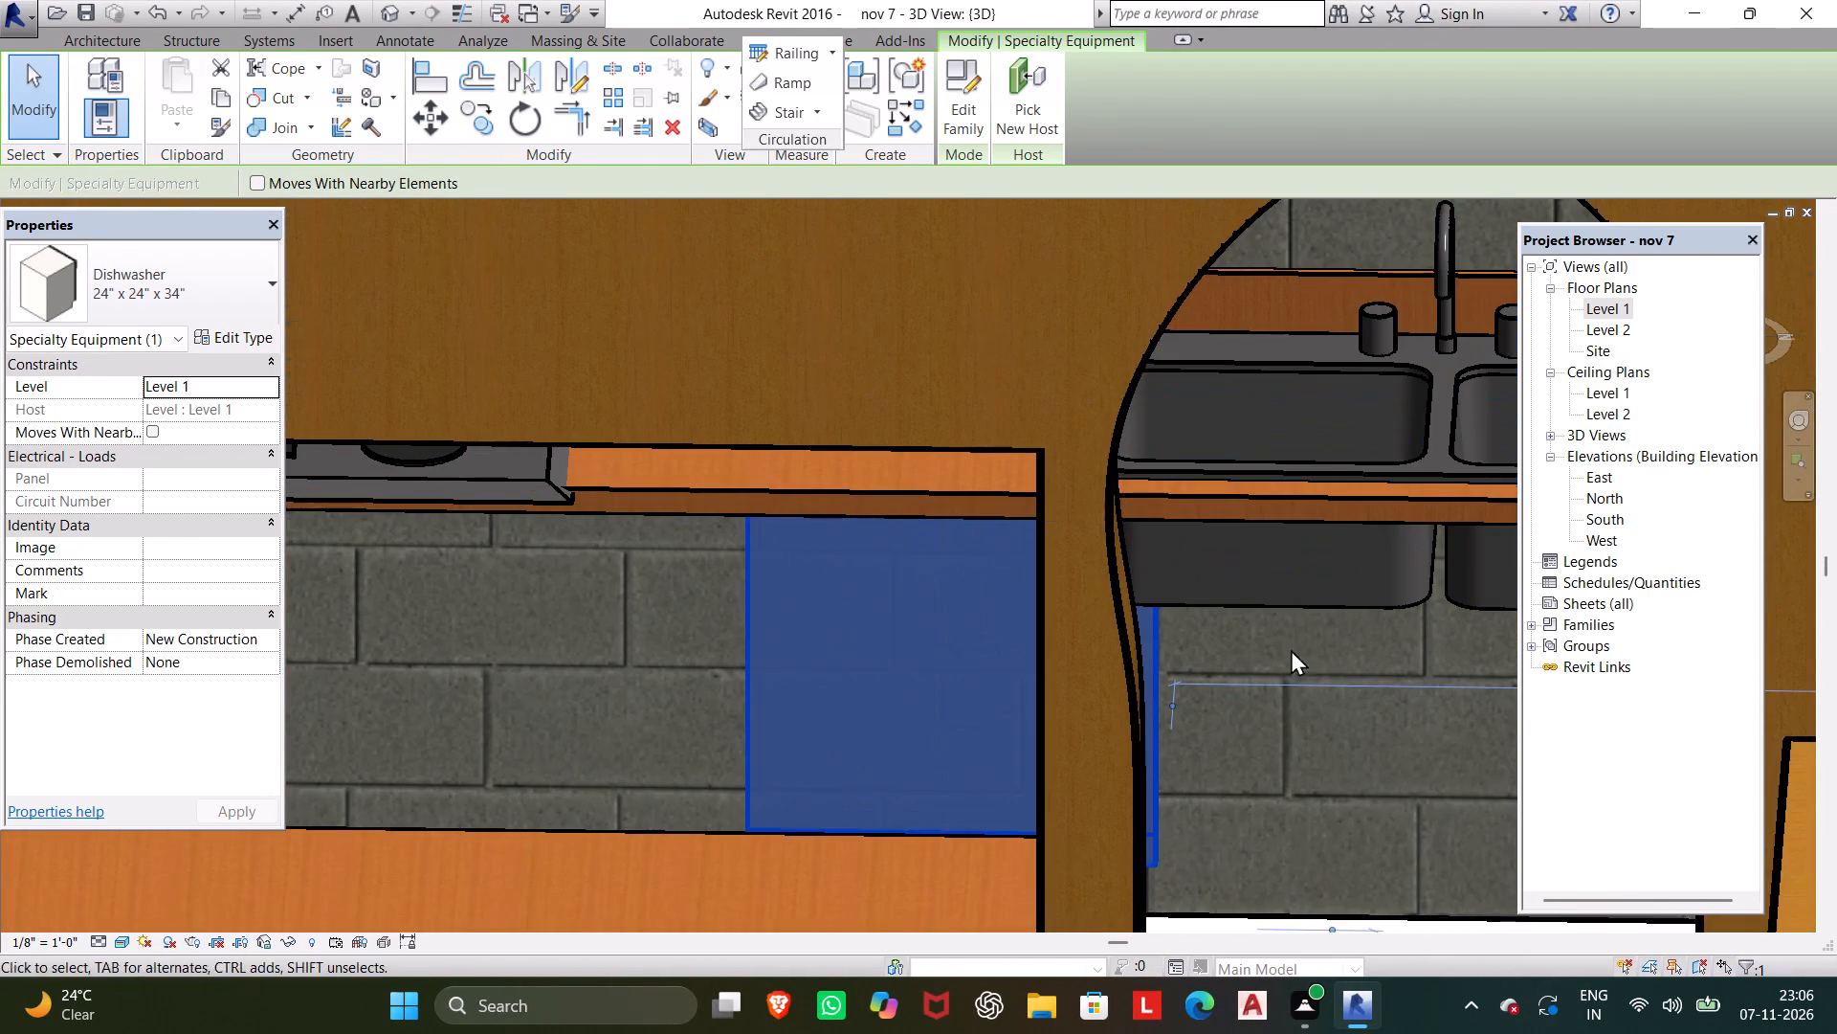
{"action": "key", "text": "Escape"}
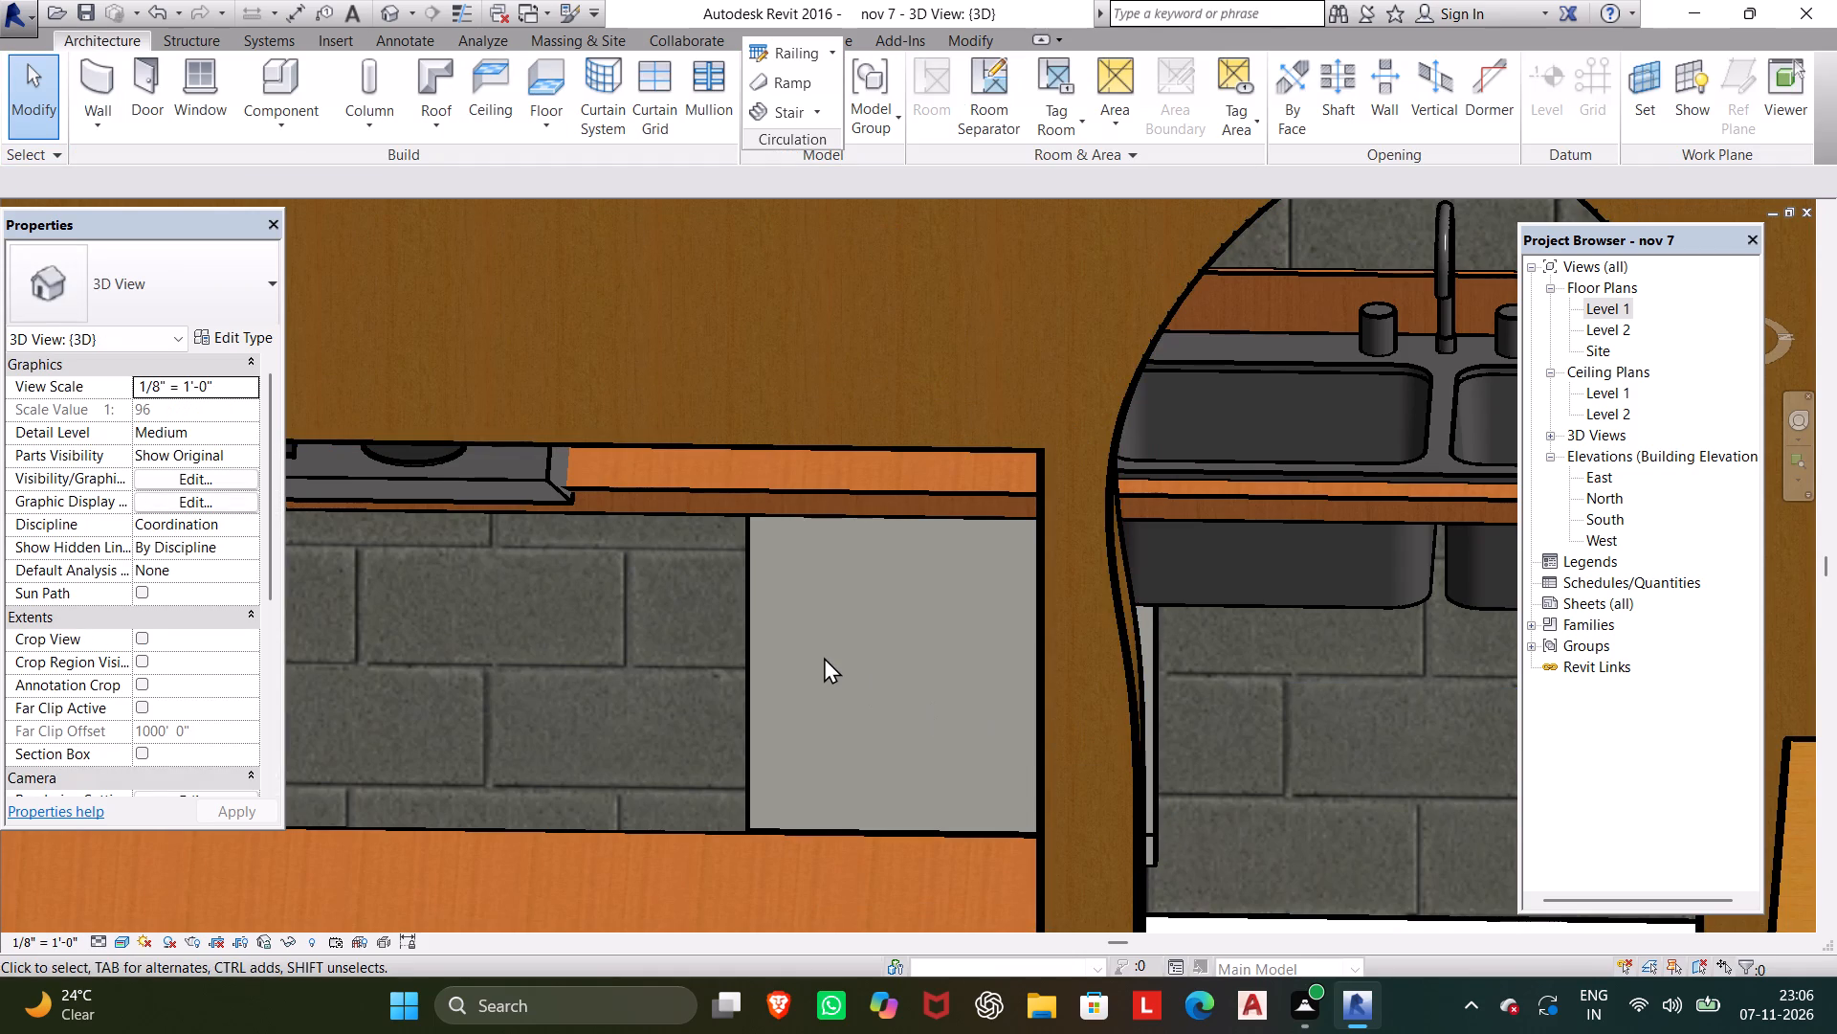
{"action": "left_click", "coordinate": [824, 657]}
{"action": "left_click", "coordinate": [764, 652]}
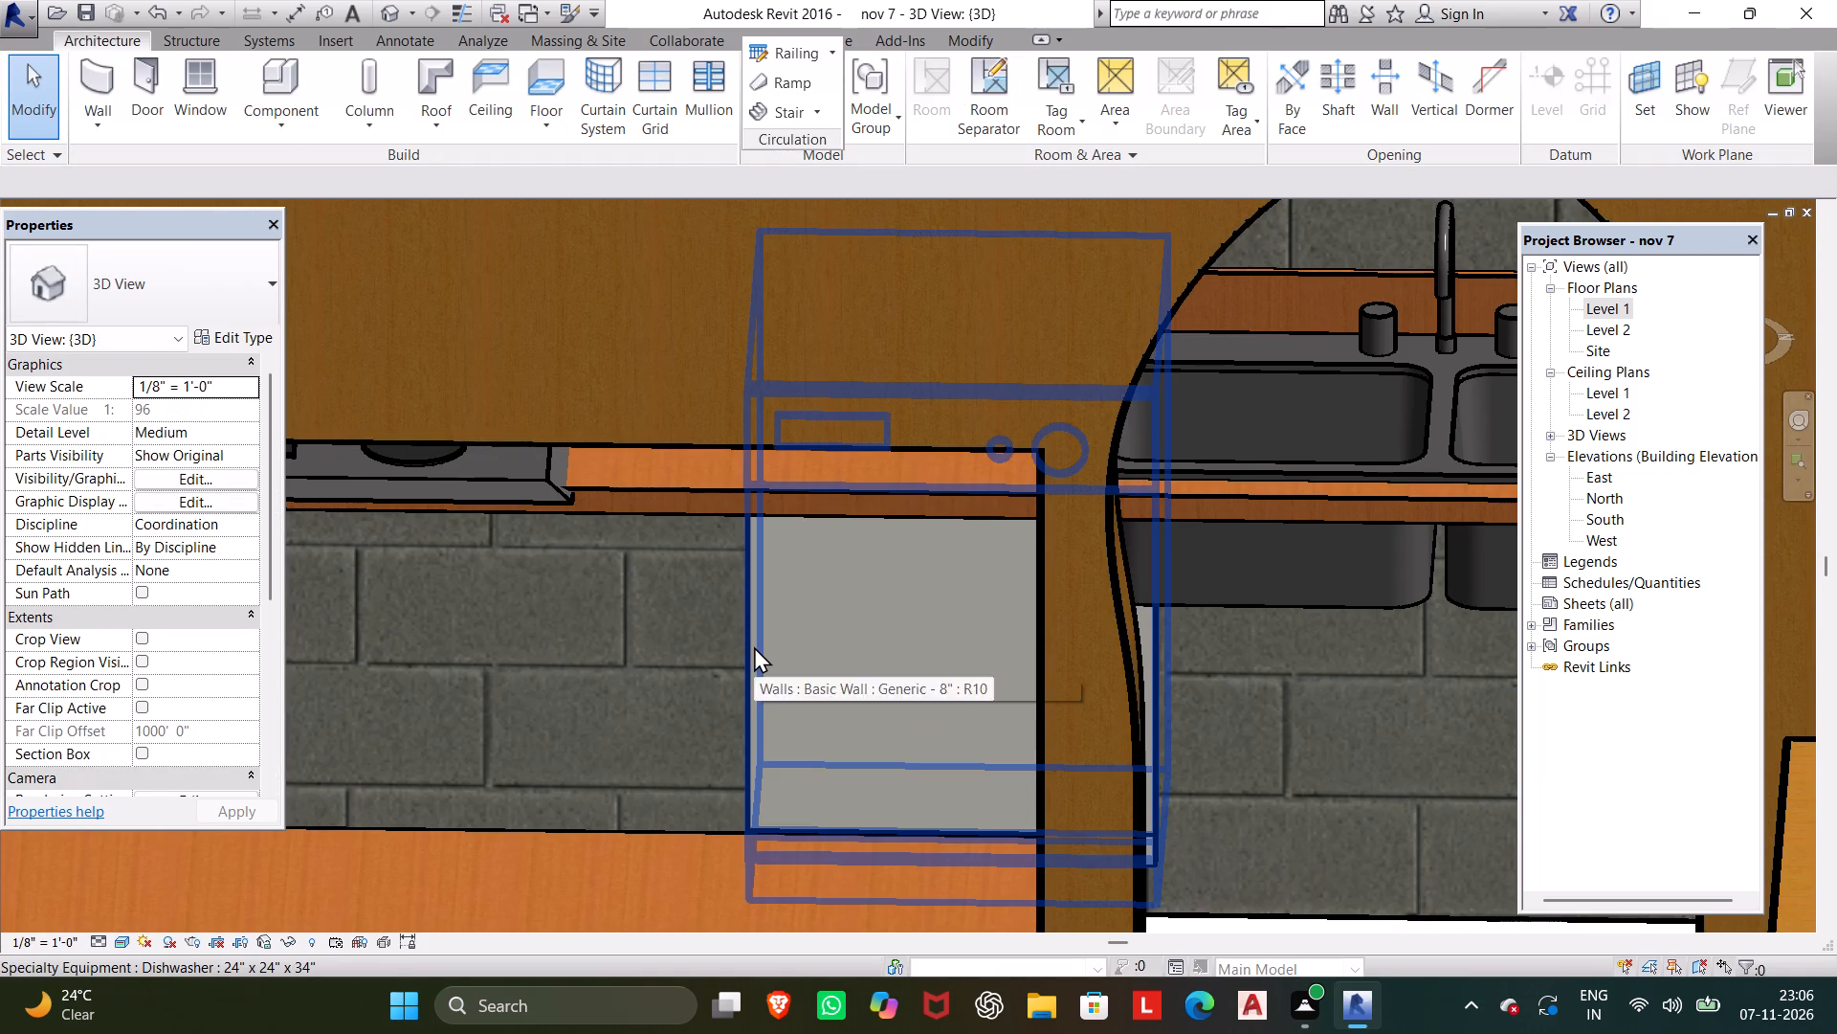
{"action": "key", "text": "space"}
{"action": "key", "text": "space"}
{"action": "scroll", "coordinate": [797, 713], "scroll_direction": "down", "scroll_amount": 2}
{"action": "left_click", "coordinate": [767, 684]}
{"action": "key", "text": "space"}
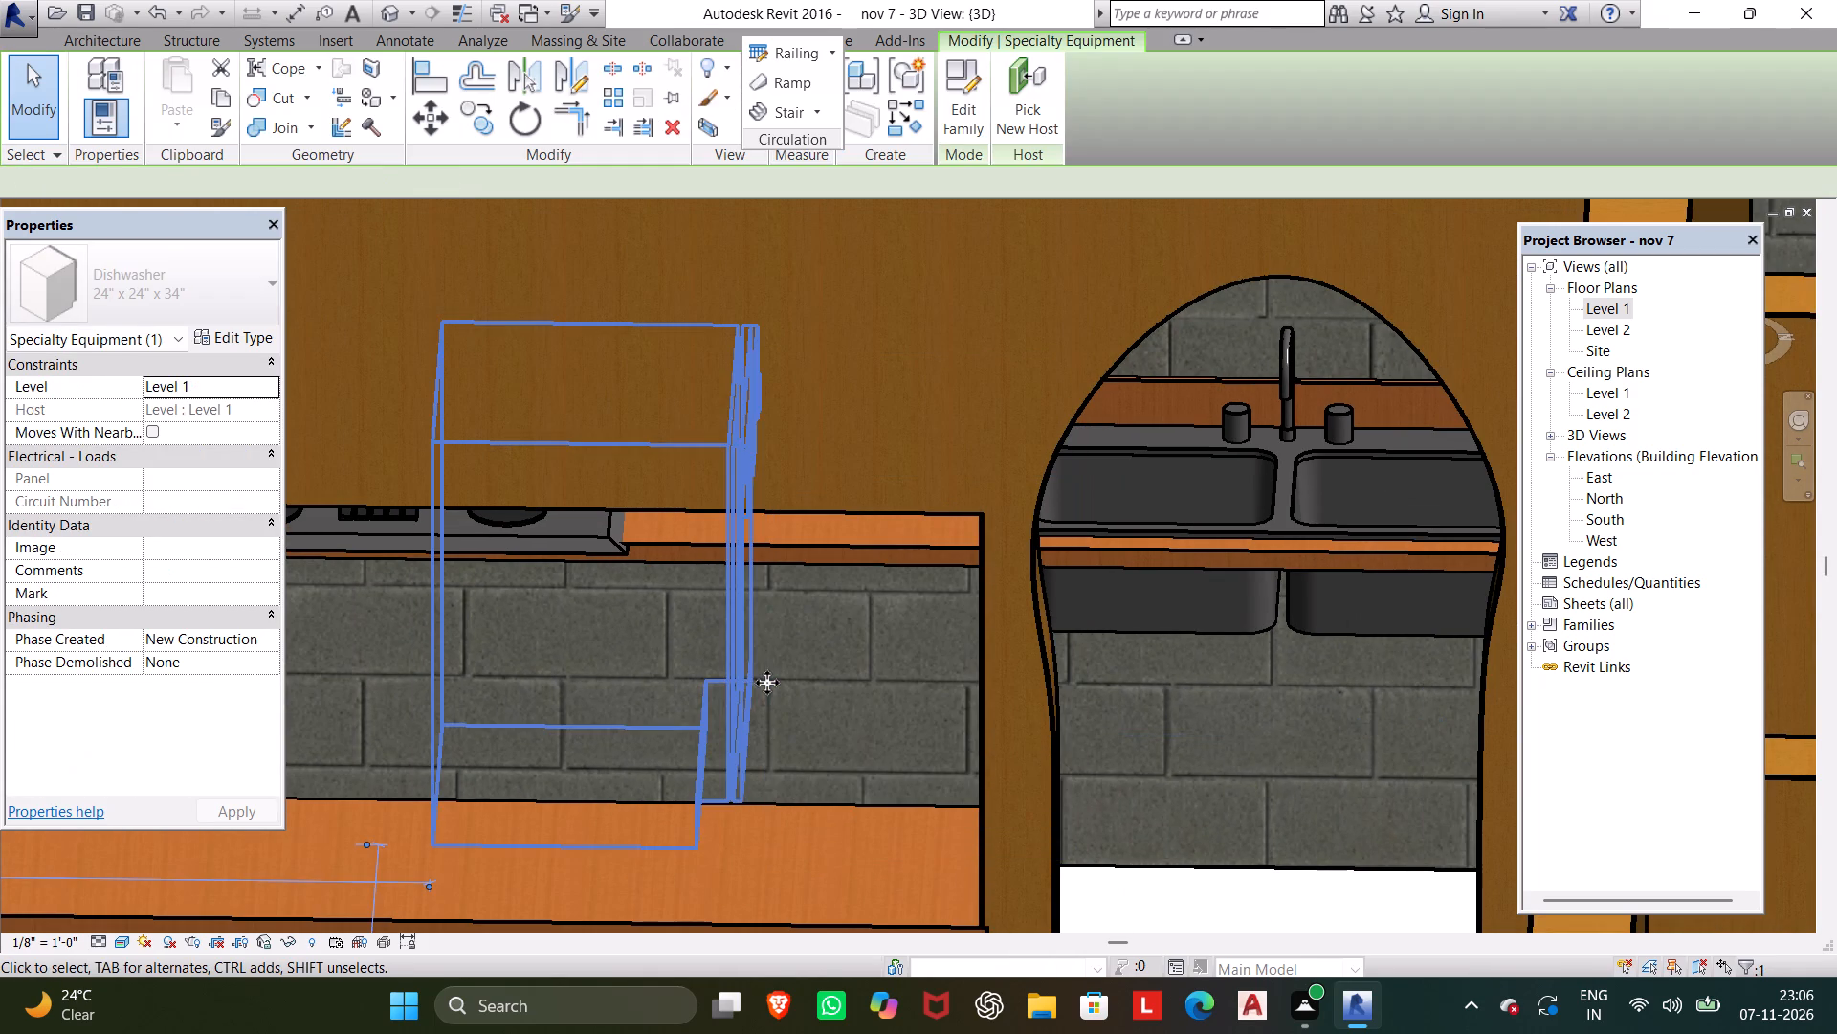
Continue rotating the dishwasher in quarter turns, checking it from outside the exterior wall, until its front faces the kitchen.
{"action": "scroll", "coordinate": [766, 727], "scroll_direction": "down", "scroll_amount": 4}
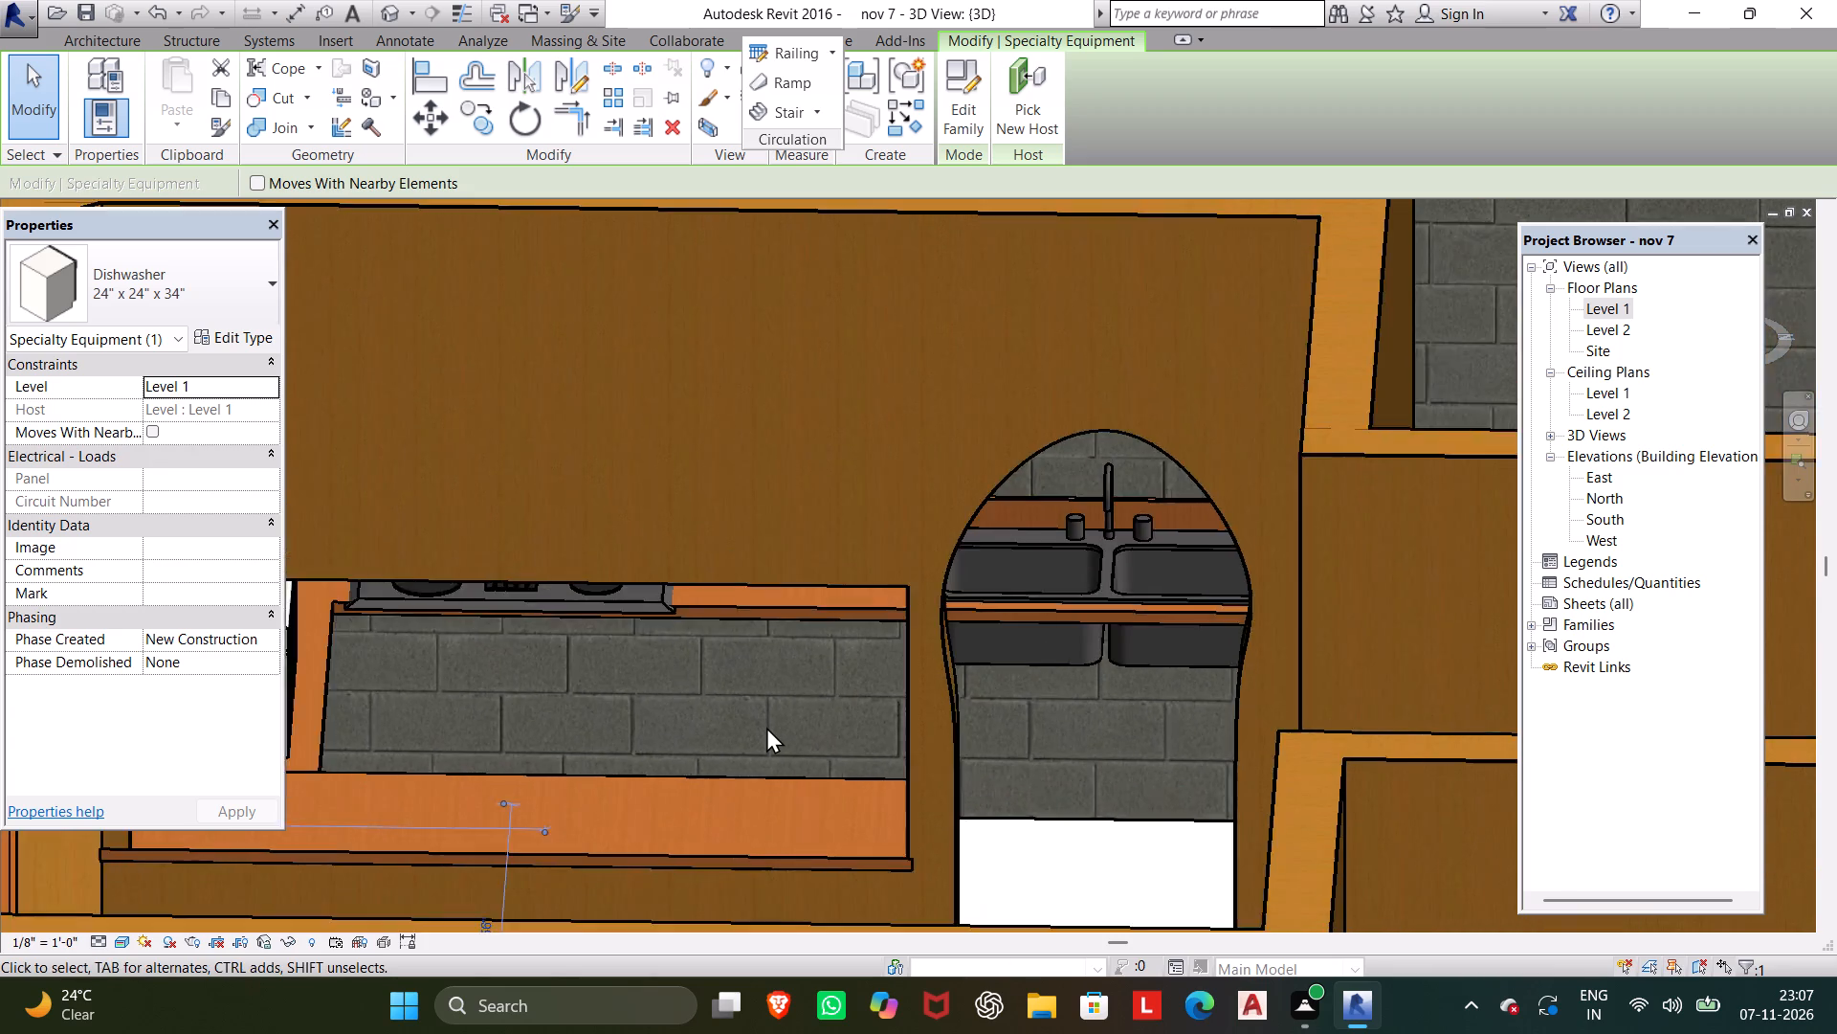
{"action": "scroll", "coordinate": [767, 729], "scroll_direction": "down", "scroll_amount": 3}
{"action": "middle_click_drag", "start_coordinate": [768, 729], "coordinate": [714, 1006], "text": "shift"}
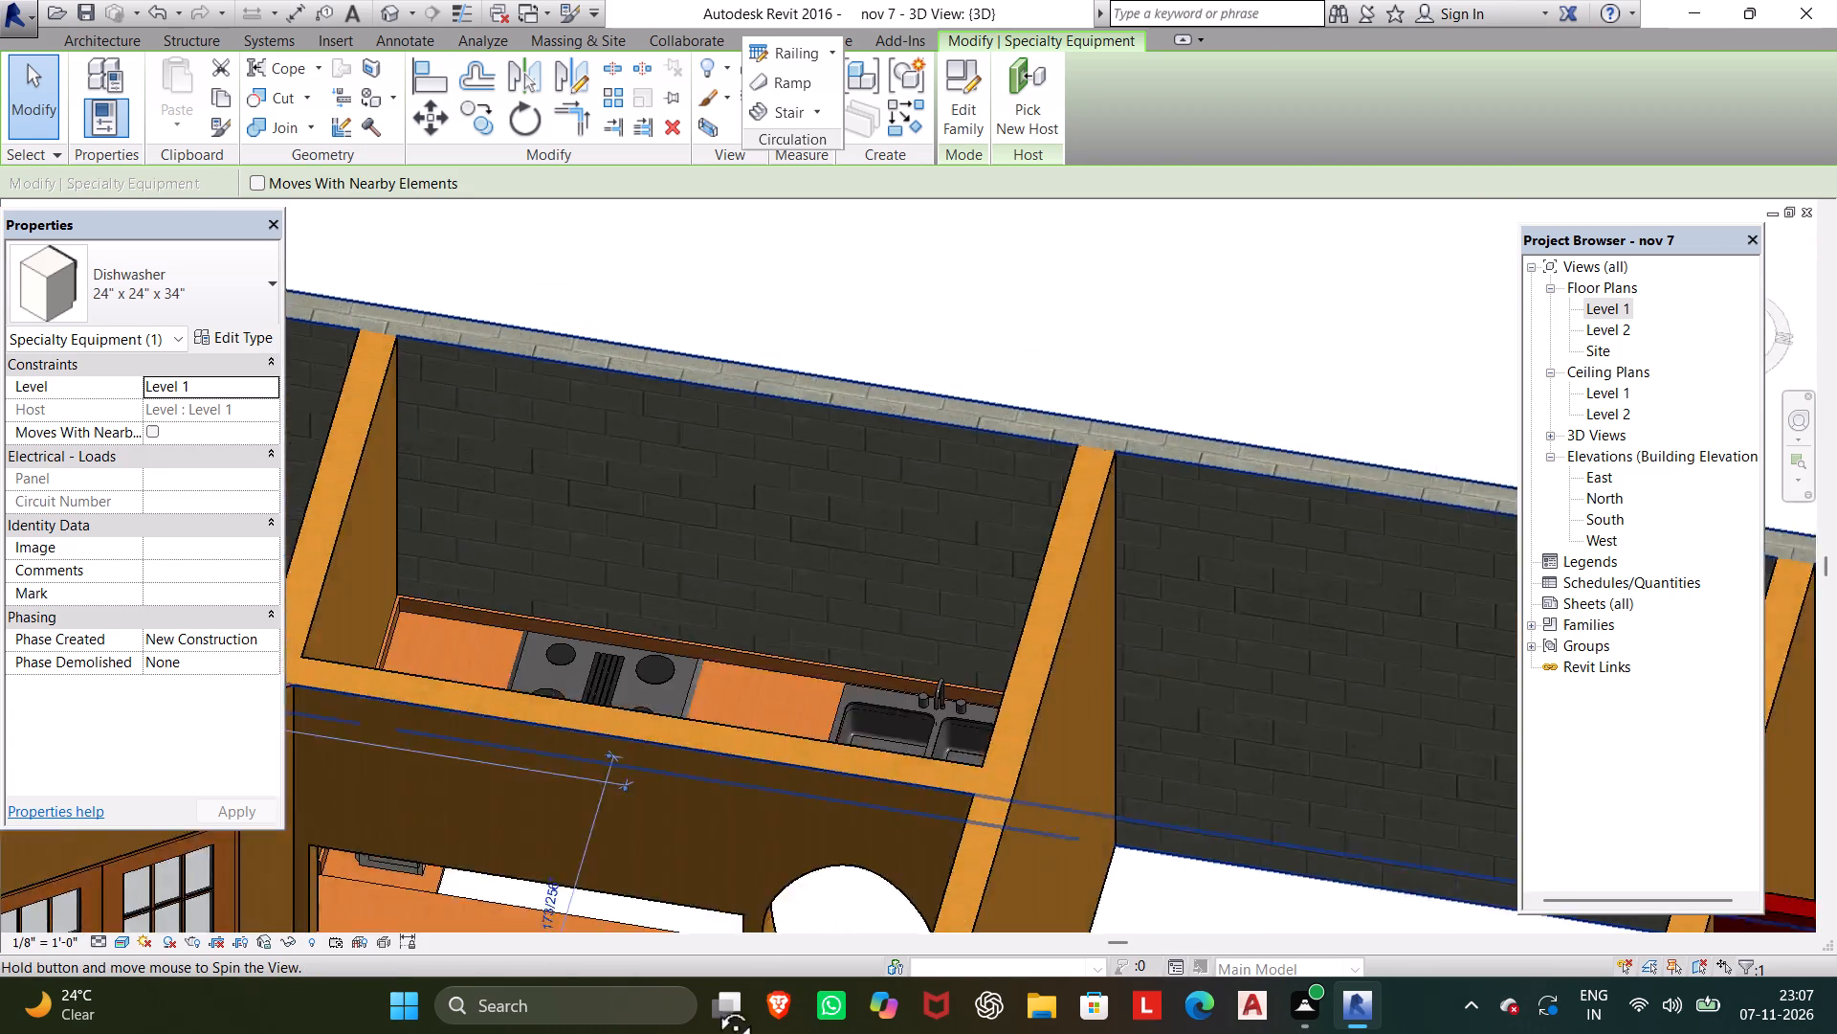
{"action": "middle_click_drag", "start_coordinate": [714, 1006], "coordinate": [262, 886], "text": "shift"}
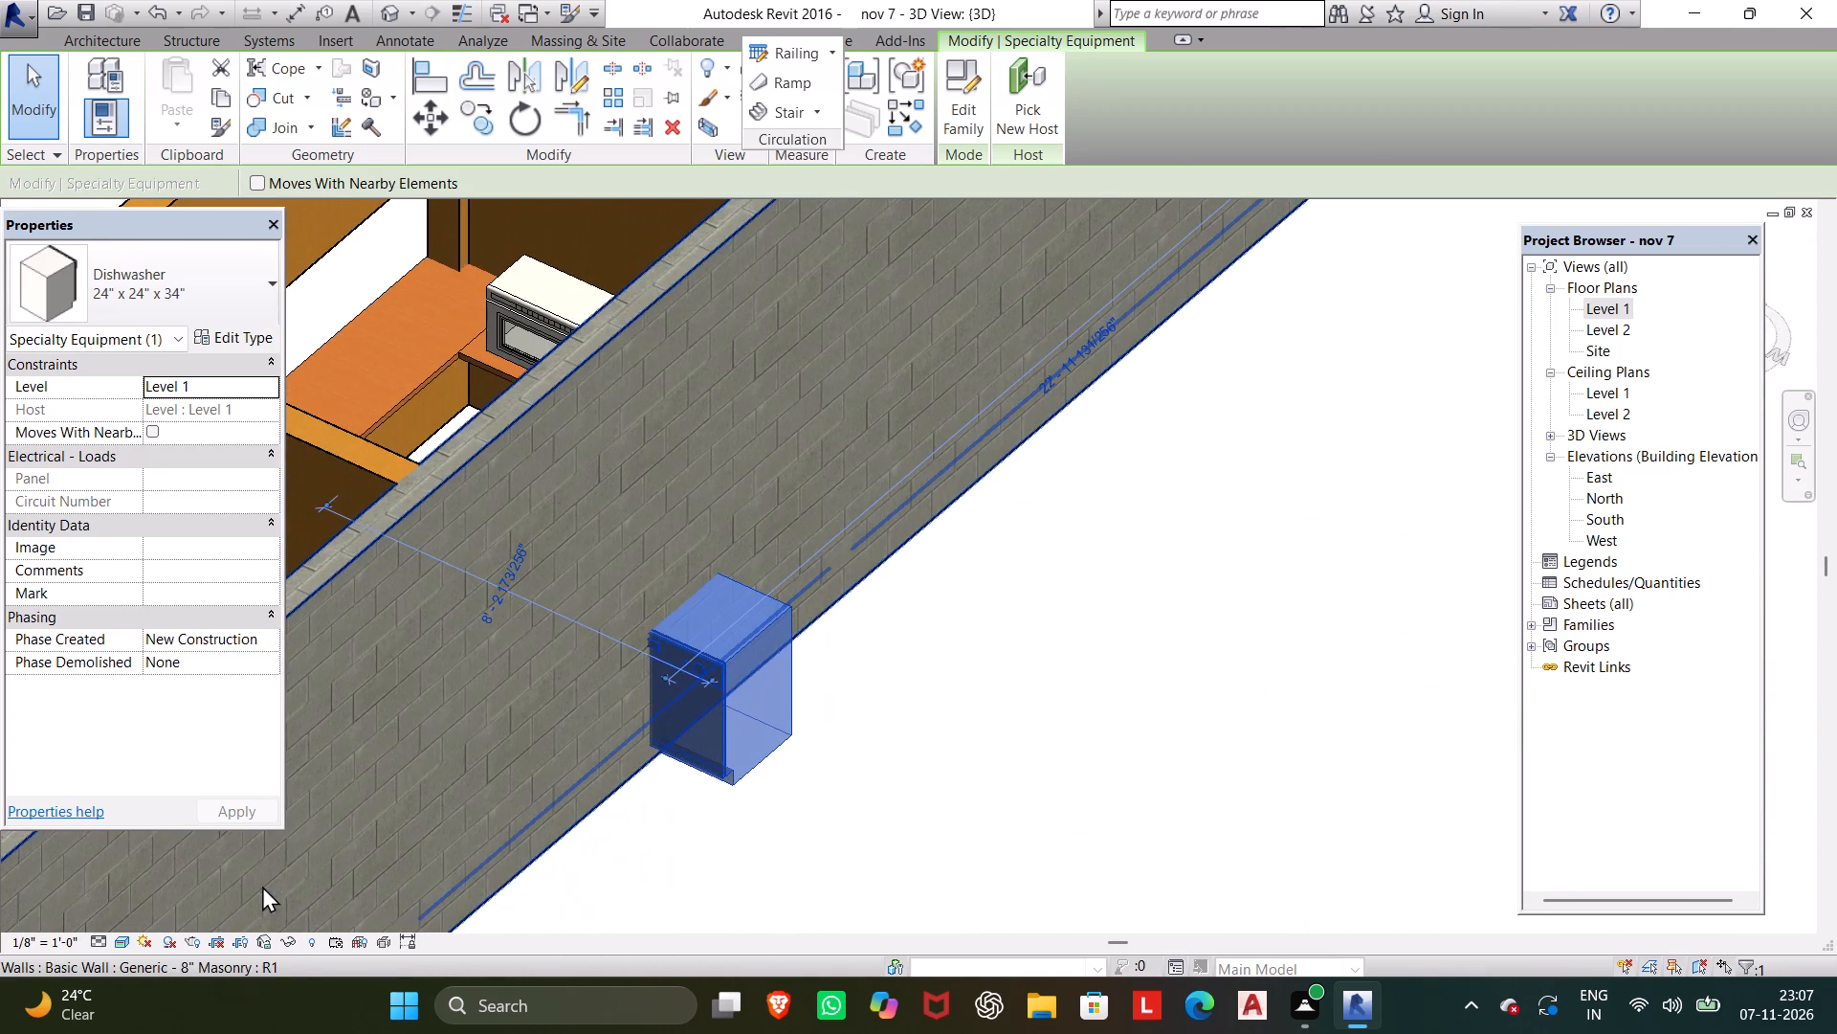
{"action": "scroll", "coordinate": [907, 758], "scroll_direction": "up", "scroll_amount": 4}
{"action": "key", "text": "space"}
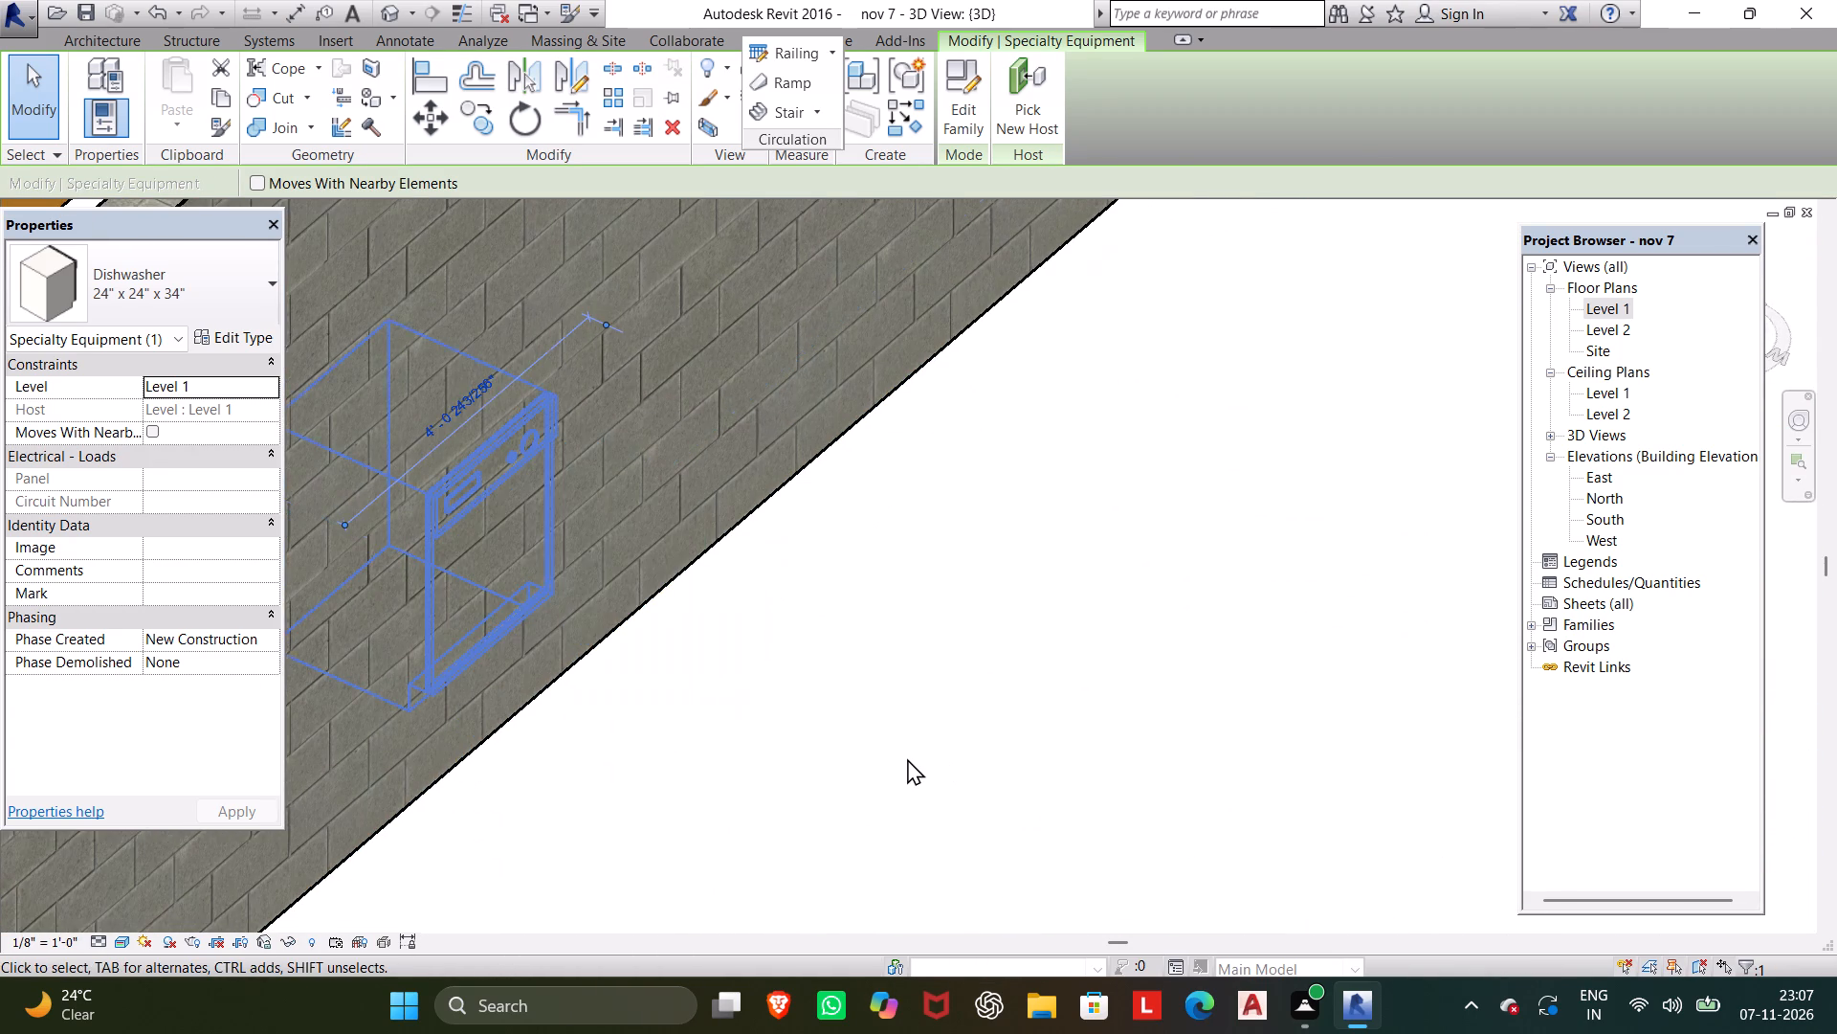
{"action": "scroll", "coordinate": [907, 760], "scroll_direction": "down", "scroll_amount": 1}
{"action": "middle_click_drag", "start_coordinate": [863, 760], "coordinate": [928, 899]}
{"action": "scroll", "coordinate": [868, 768], "scroll_direction": "down", "scroll_amount": 1}
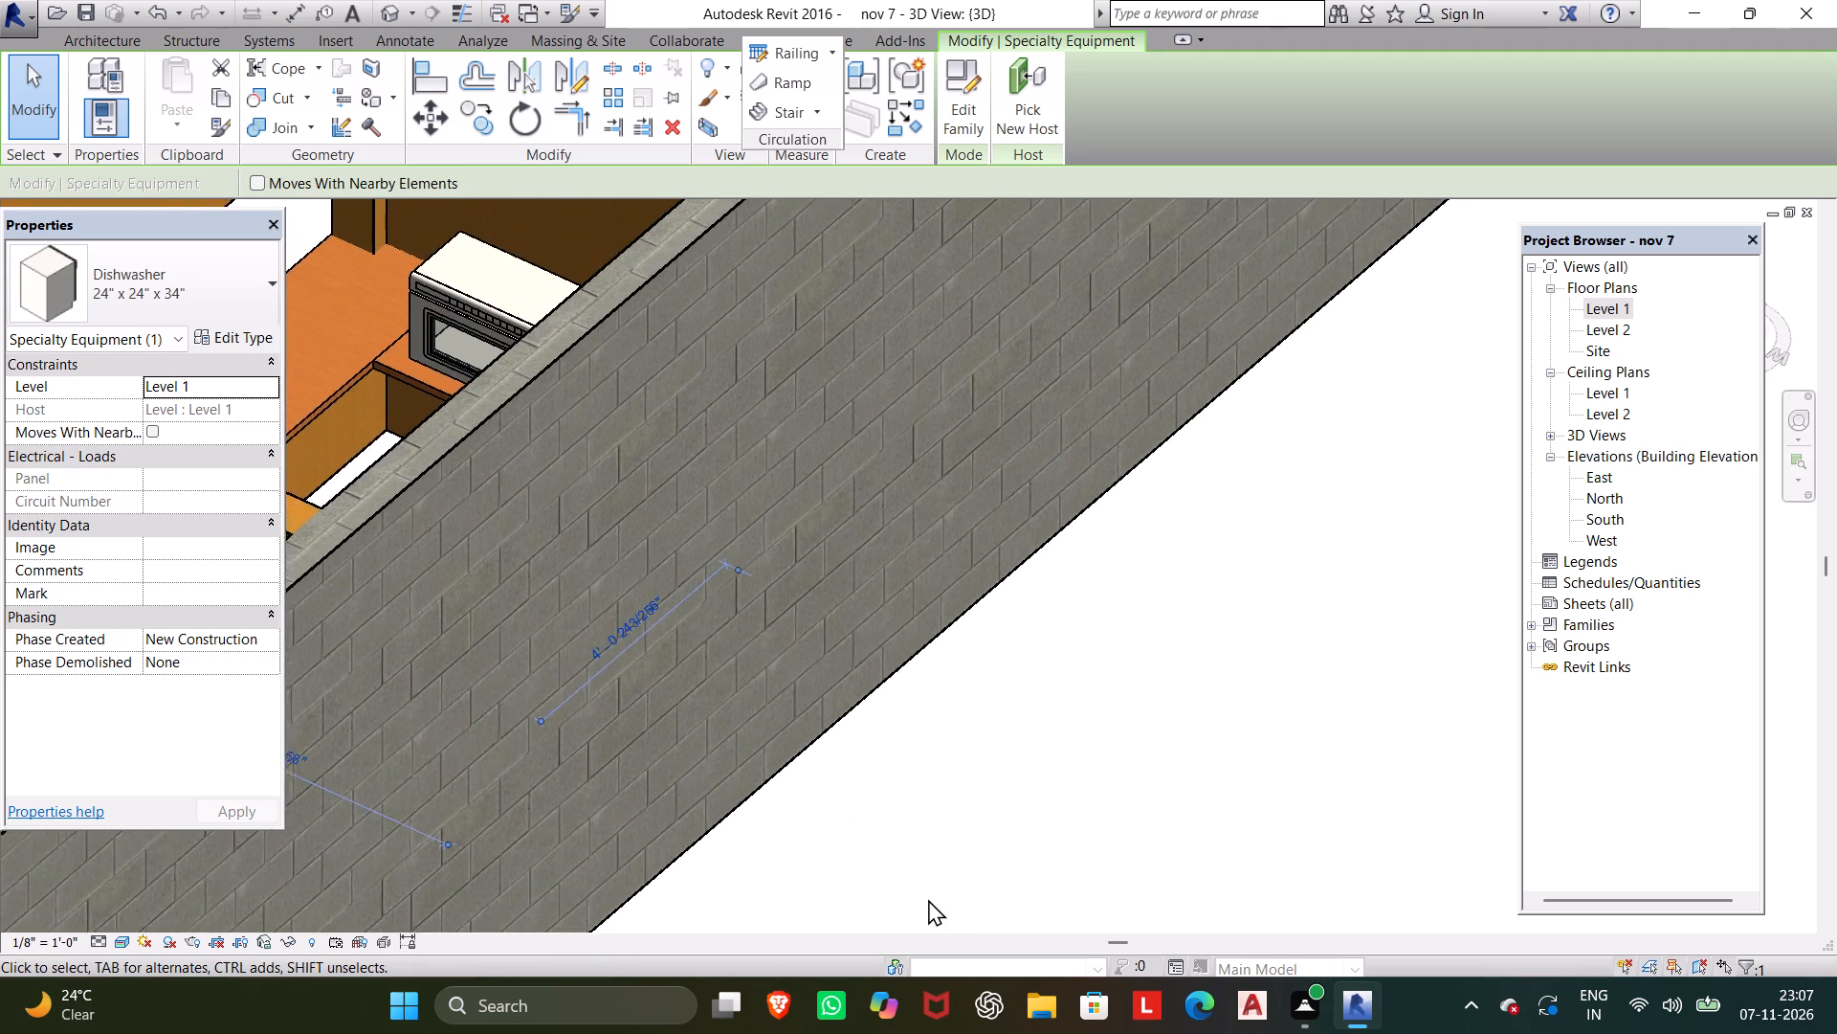
{"action": "scroll", "coordinate": [927, 899], "scroll_direction": "up", "scroll_amount": 1}
{"action": "key", "text": "space"}
{"action": "scroll", "coordinate": [923, 882], "scroll_direction": "down", "scroll_amount": 2}
{"action": "middle_click_drag", "start_coordinate": [923, 882], "coordinate": [1027, 1022]}
{"action": "key", "text": "space"}
{"action": "scroll", "coordinate": [1027, 1022], "scroll_direction": "up", "scroll_amount": 1}
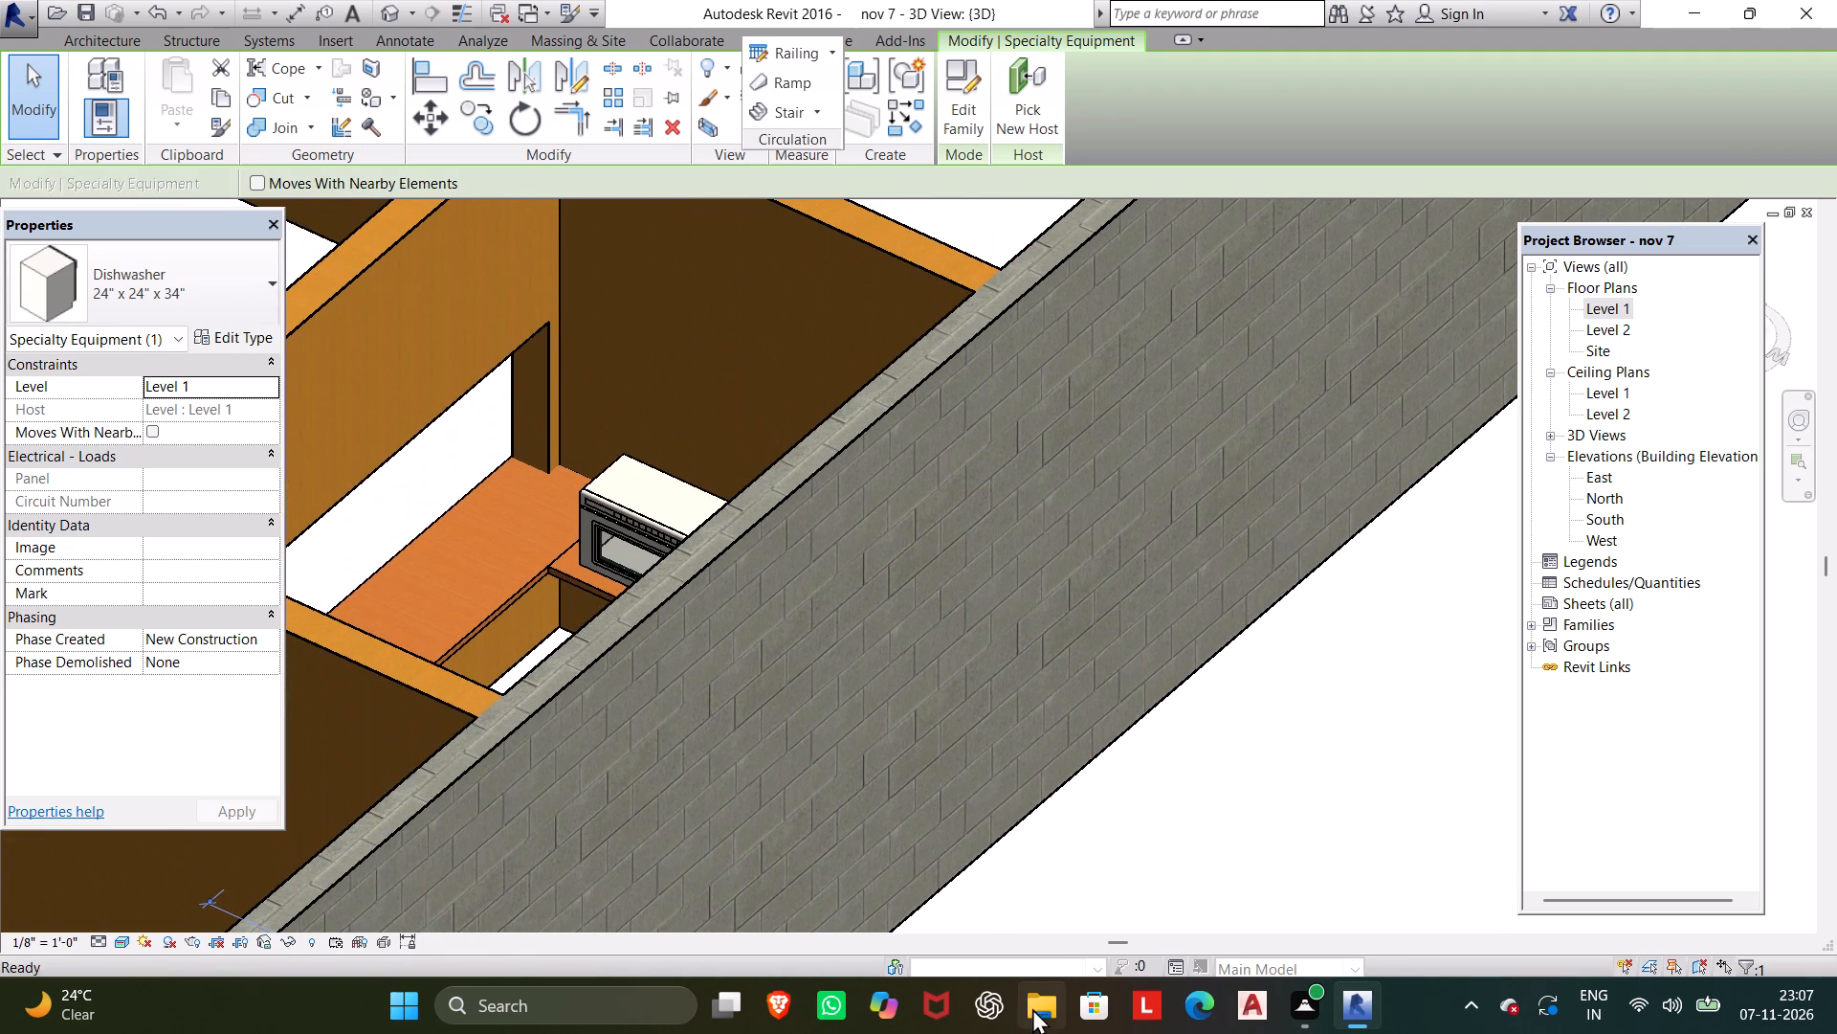
{"action": "middle_click_drag", "start_coordinate": [1061, 907], "coordinate": [1408, 936]}
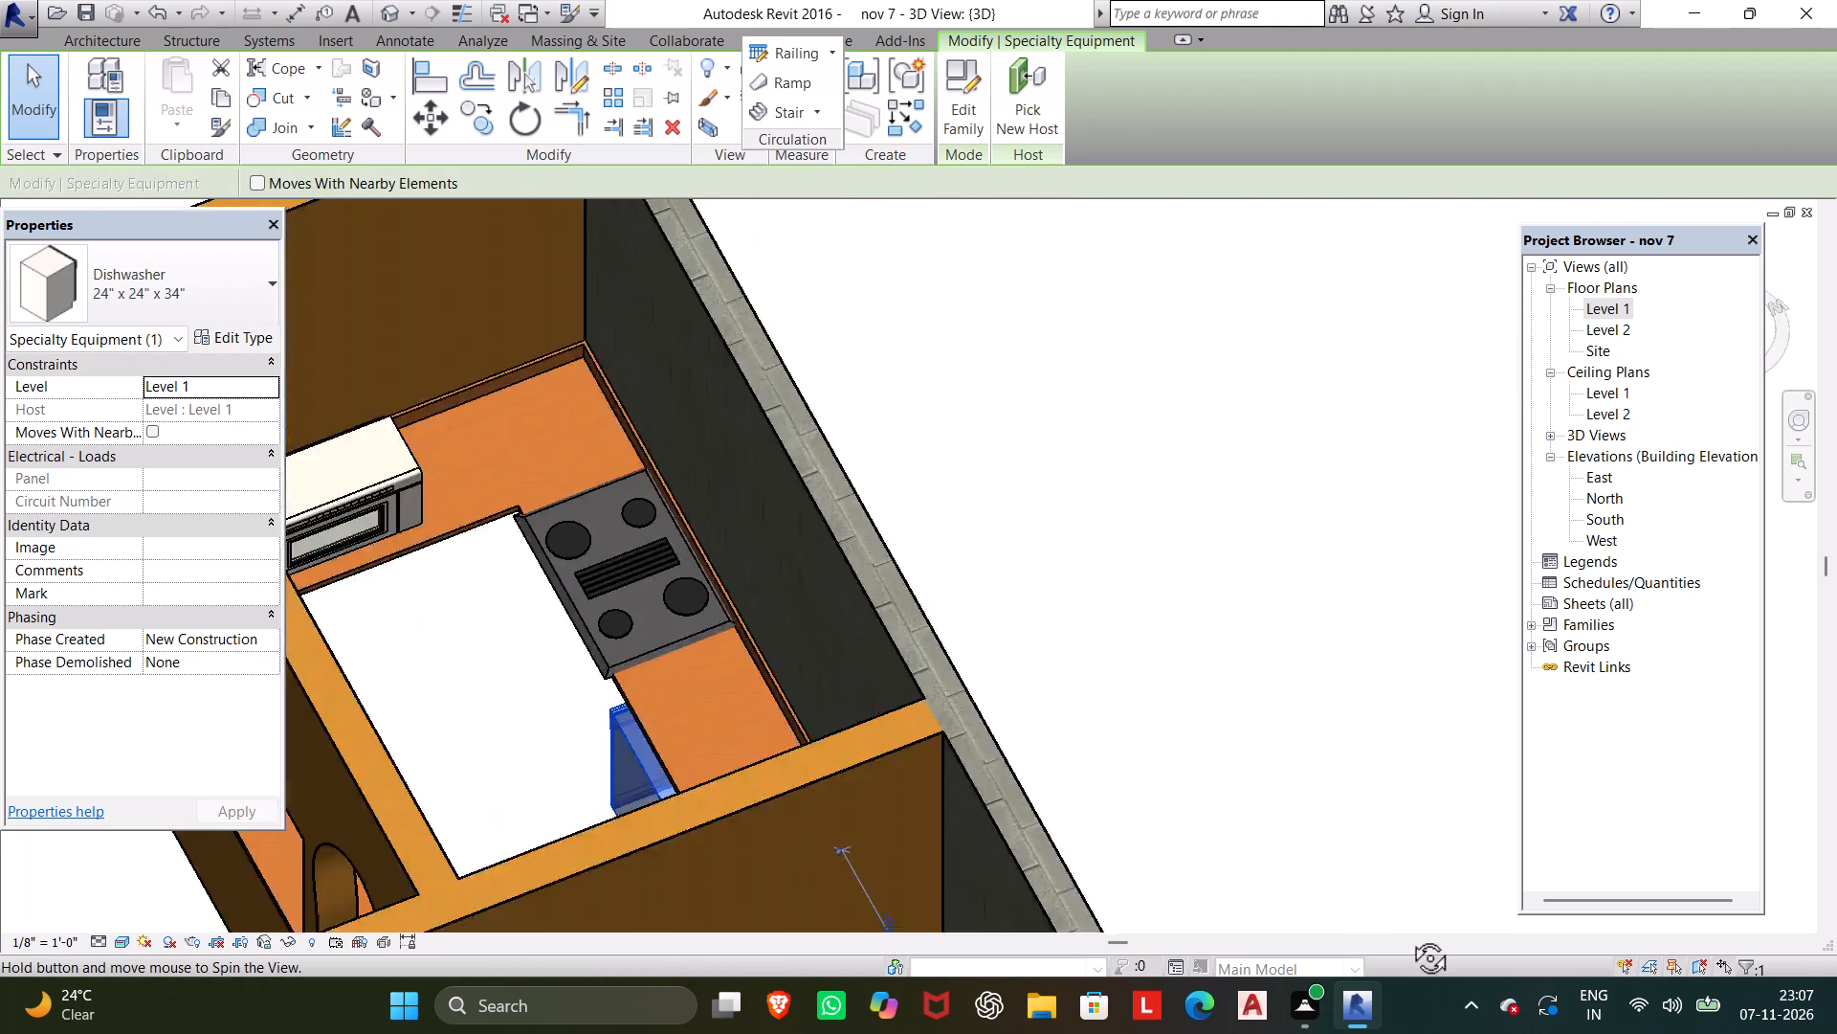
{"action": "middle_click_drag", "start_coordinate": [1408, 936], "coordinate": [1487, 901]}
{"action": "key", "text": "space"}
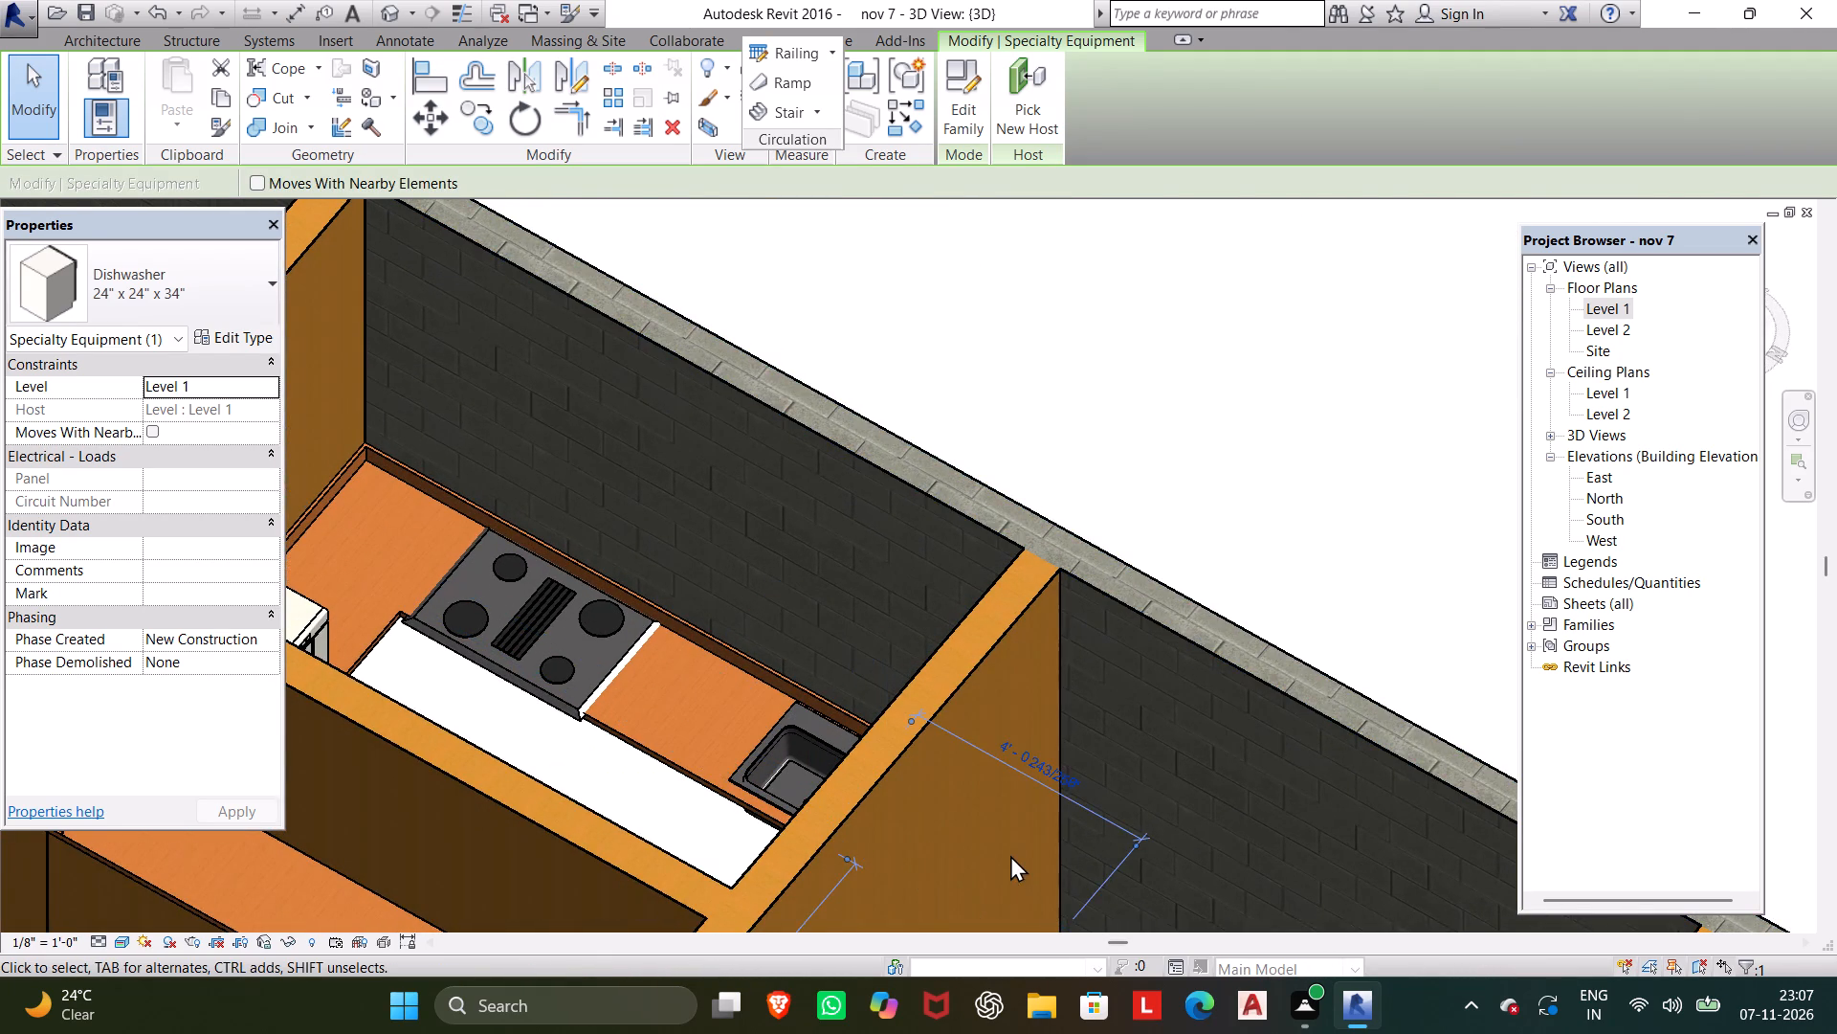
{"action": "left_click", "coordinate": [1339, 489]}
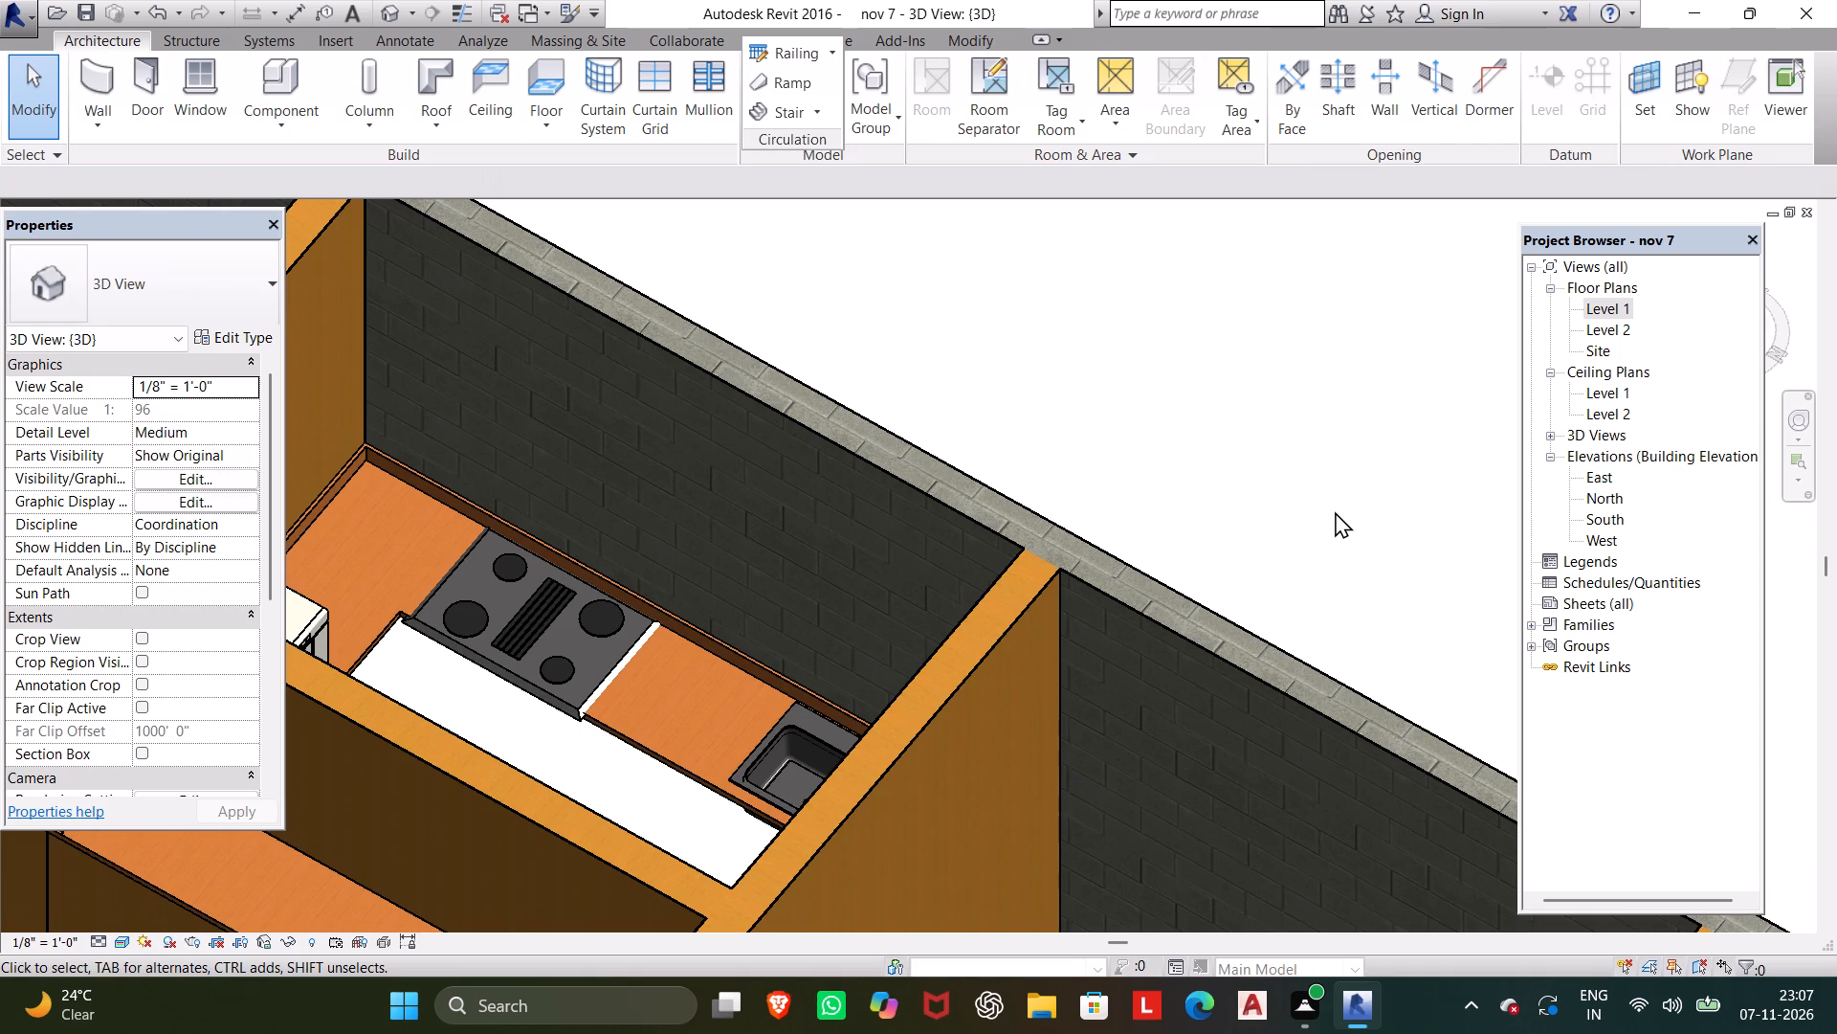
Nudge the dishwasher from outside the exterior wall through it into the kitchen, under the countertop.
{"action": "middle_click_drag", "start_coordinate": [1073, 513], "coordinate": [596, 420], "text": "shift"}
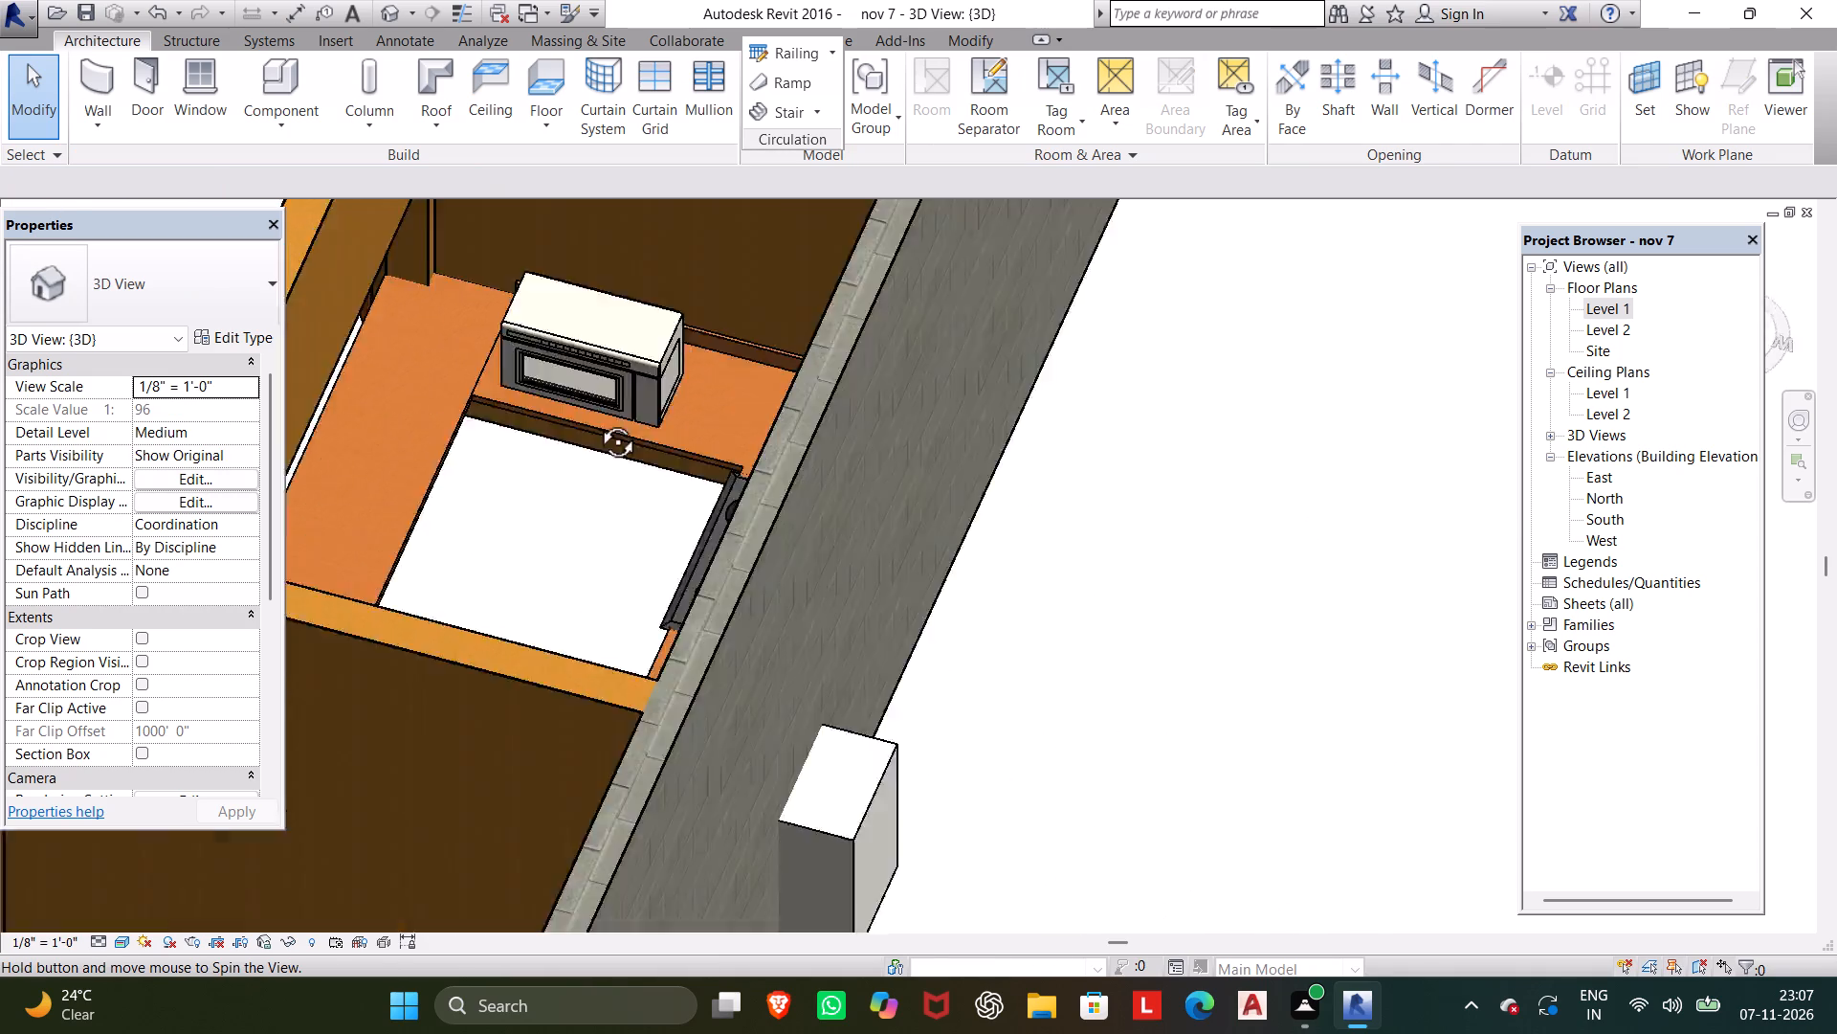
{"action": "middle_click_drag", "start_coordinate": [596, 420], "coordinate": [620, 444], "text": "shift"}
{"action": "left_click", "coordinate": [773, 856]}
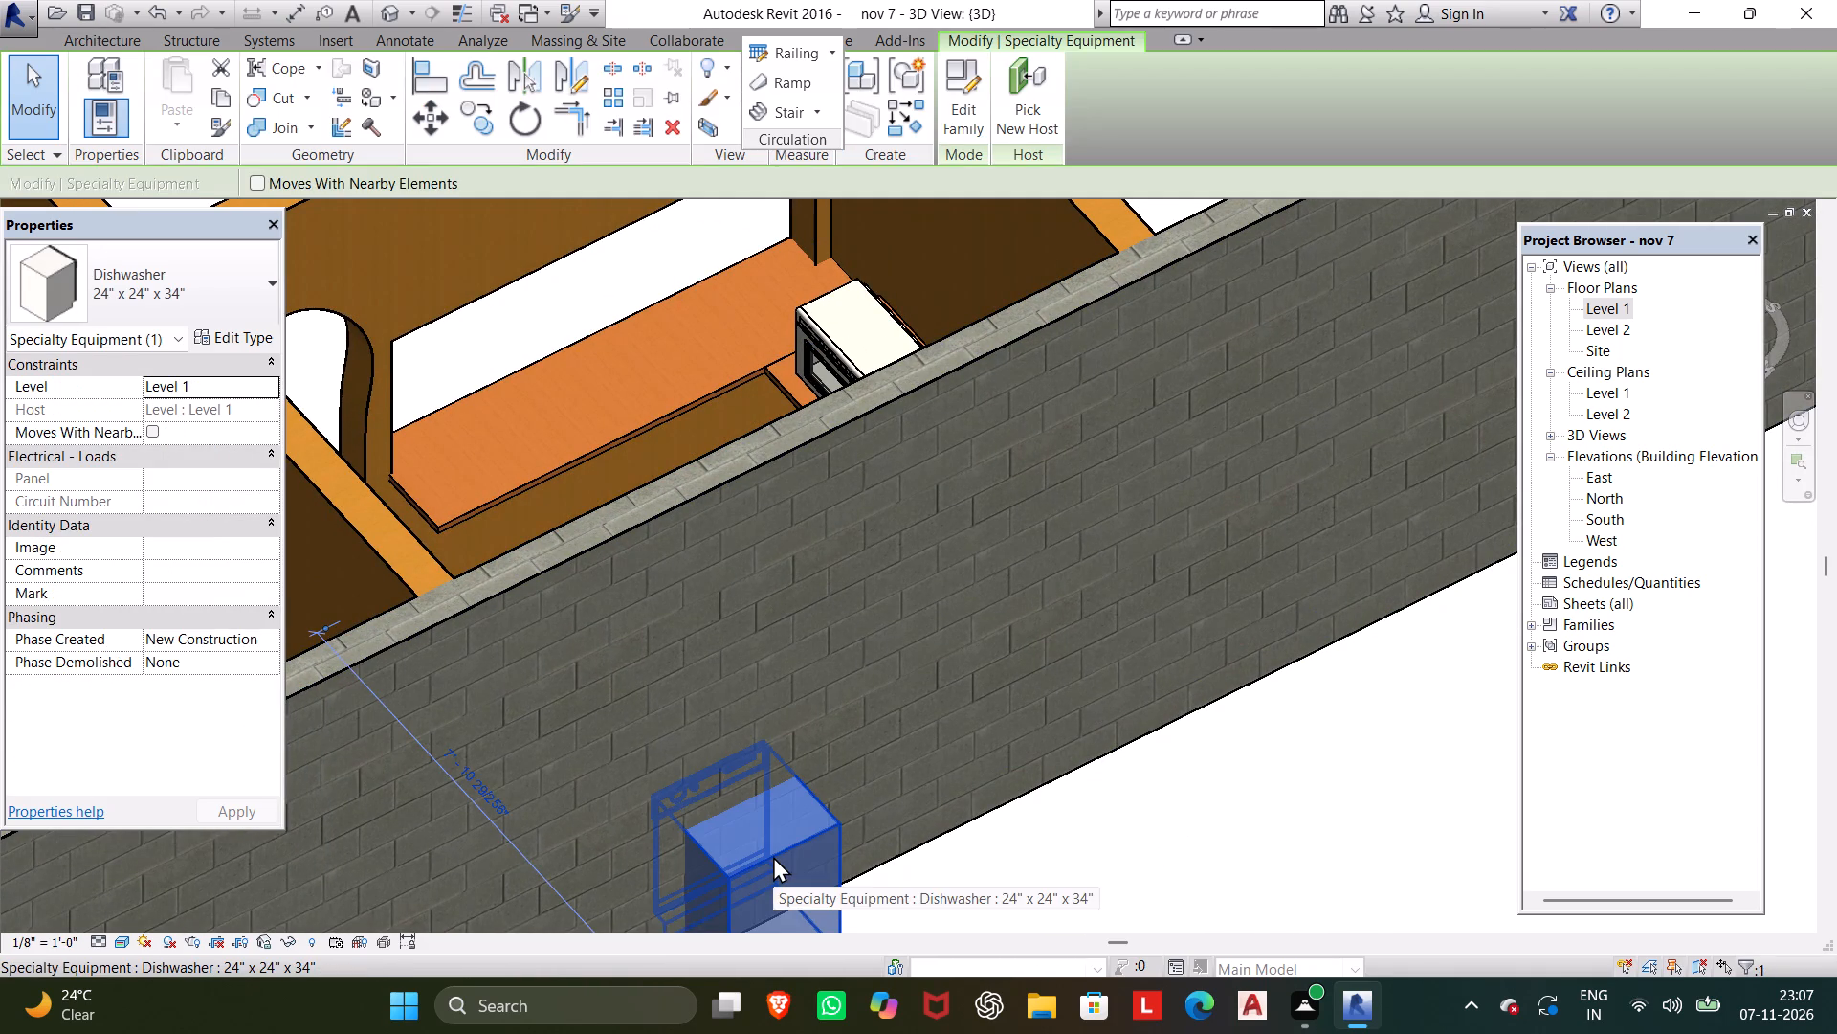
{"action": "key", "text": "Up"}
{"action": "key", "text": "Up"}
{"action": "key", "text": "Up"}
{"action": "key", "text": "Up"}
{"action": "key", "text": "Up"}
{"action": "key", "text": "Up"}
{"action": "key", "text": "Up"}
{"action": "key", "text": "Up"}
{"action": "key", "text": "Up"}
{"action": "key", "text": "Up"}
{"action": "key", "text": "Up"}
{"action": "key", "text": "Up"}
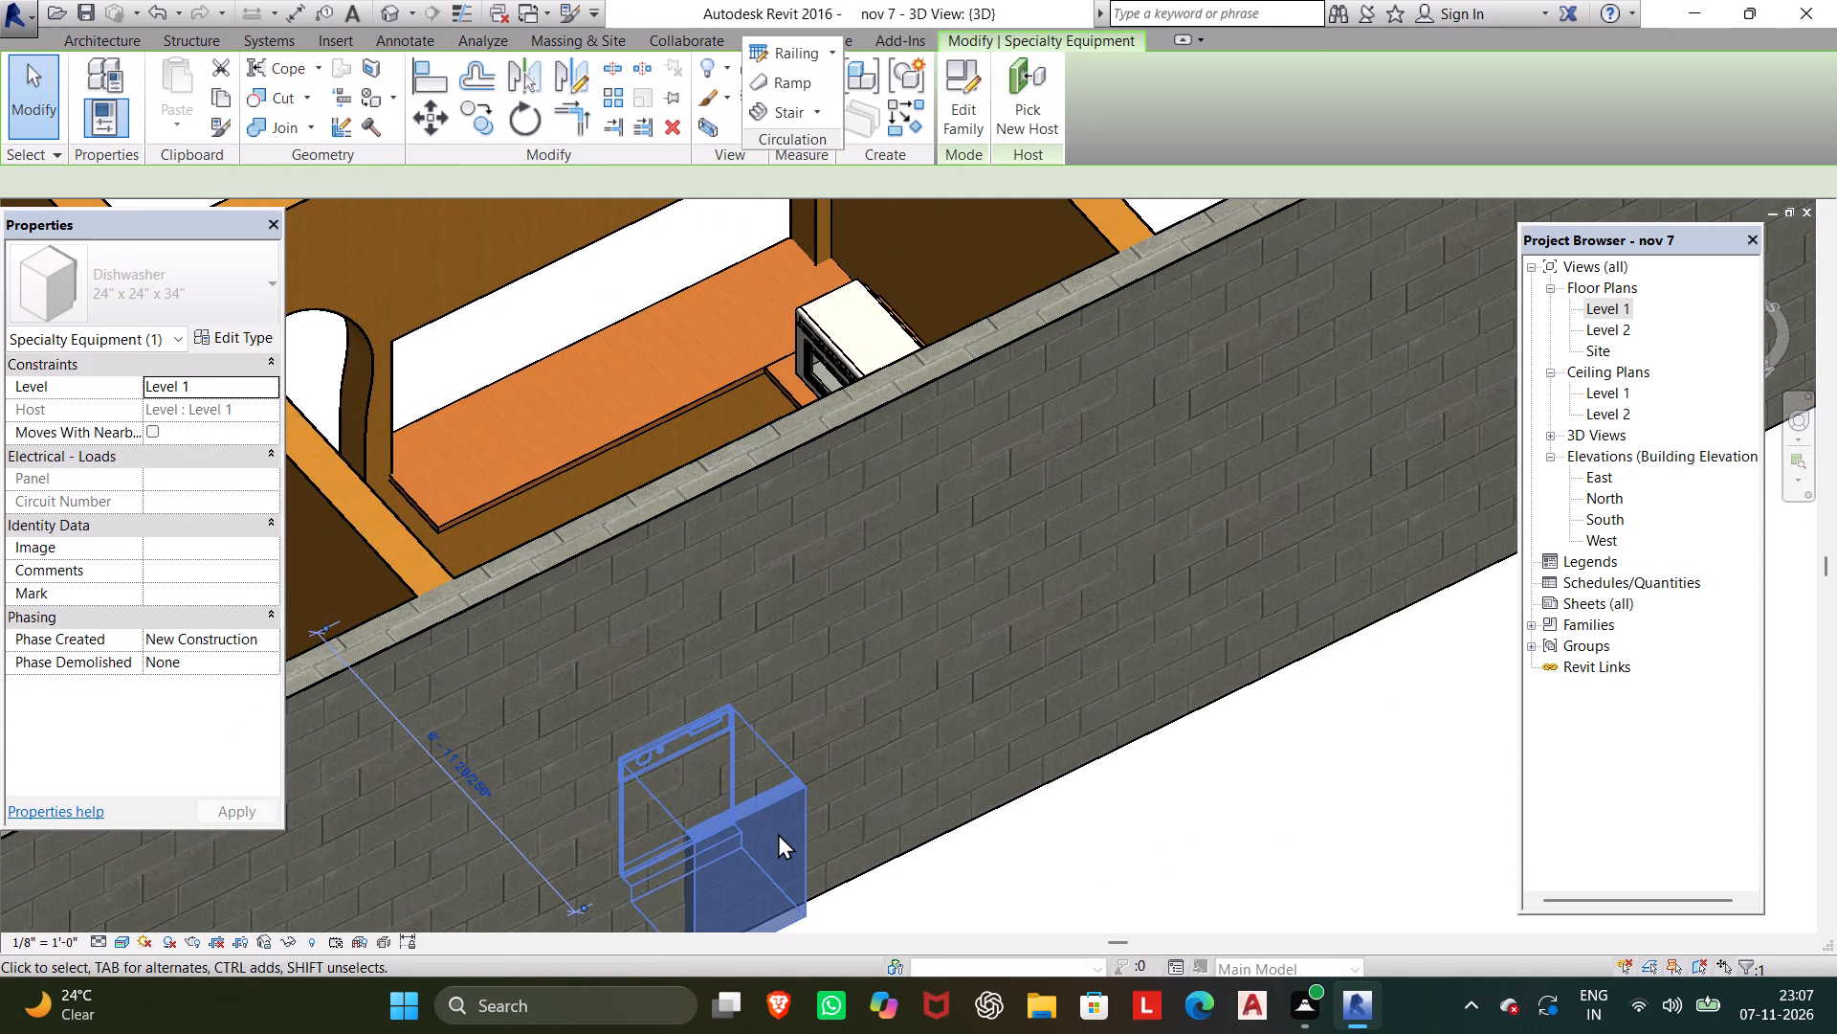
{"action": "key", "text": "Up"}
{"action": "key", "text": "Up"}
{"action": "key", "text": "Up"}
{"action": "key", "text": "Up"}
{"action": "key", "text": "Up"}
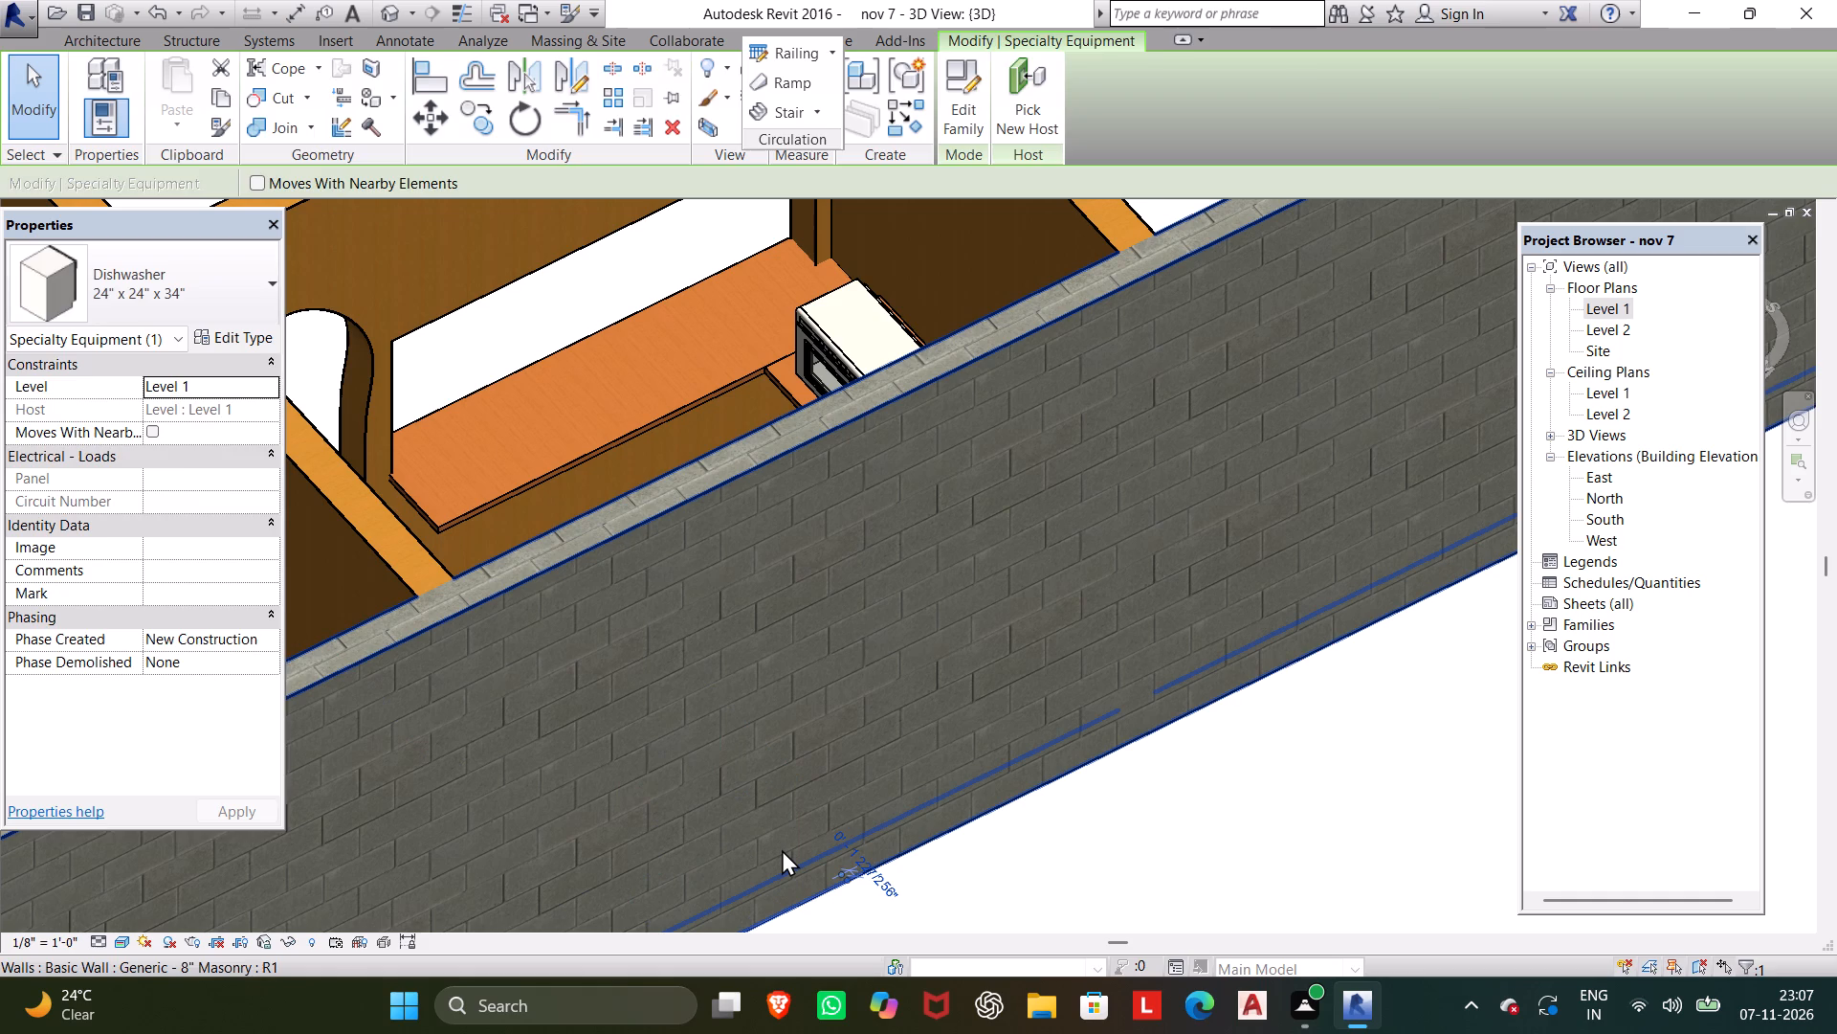
{"action": "key", "text": "Escape"}
Inspect the dishwasher's position beneath the sink and countertop from above and from inside the kitchen.
{"action": "scroll", "coordinate": [778, 867], "scroll_direction": "down", "scroll_amount": 1, "text": "shift"}
{"action": "middle_click_drag", "start_coordinate": [778, 876], "coordinate": [943, 1033], "text": "shift"}
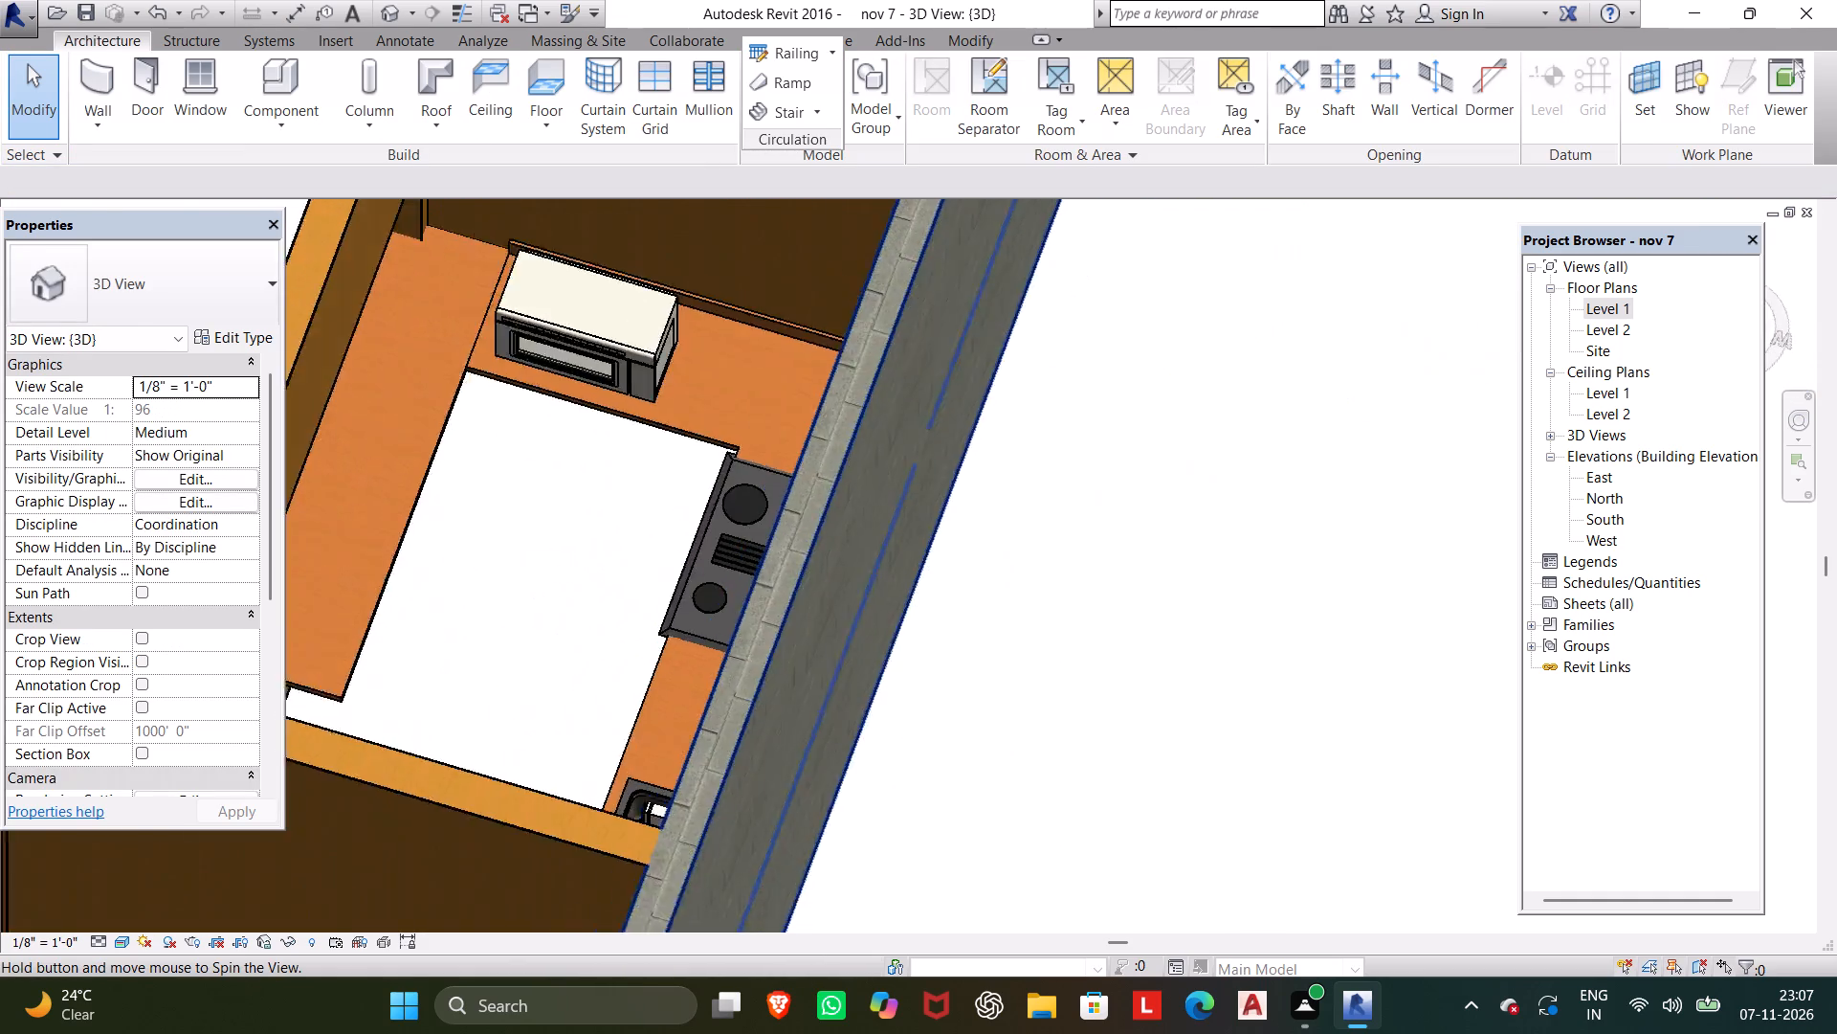
{"action": "middle_click_drag", "start_coordinate": [943, 1033], "coordinate": [1370, 944], "text": "shift"}
{"action": "scroll", "coordinate": [926, 784], "scroll_direction": "up", "scroll_amount": 9}
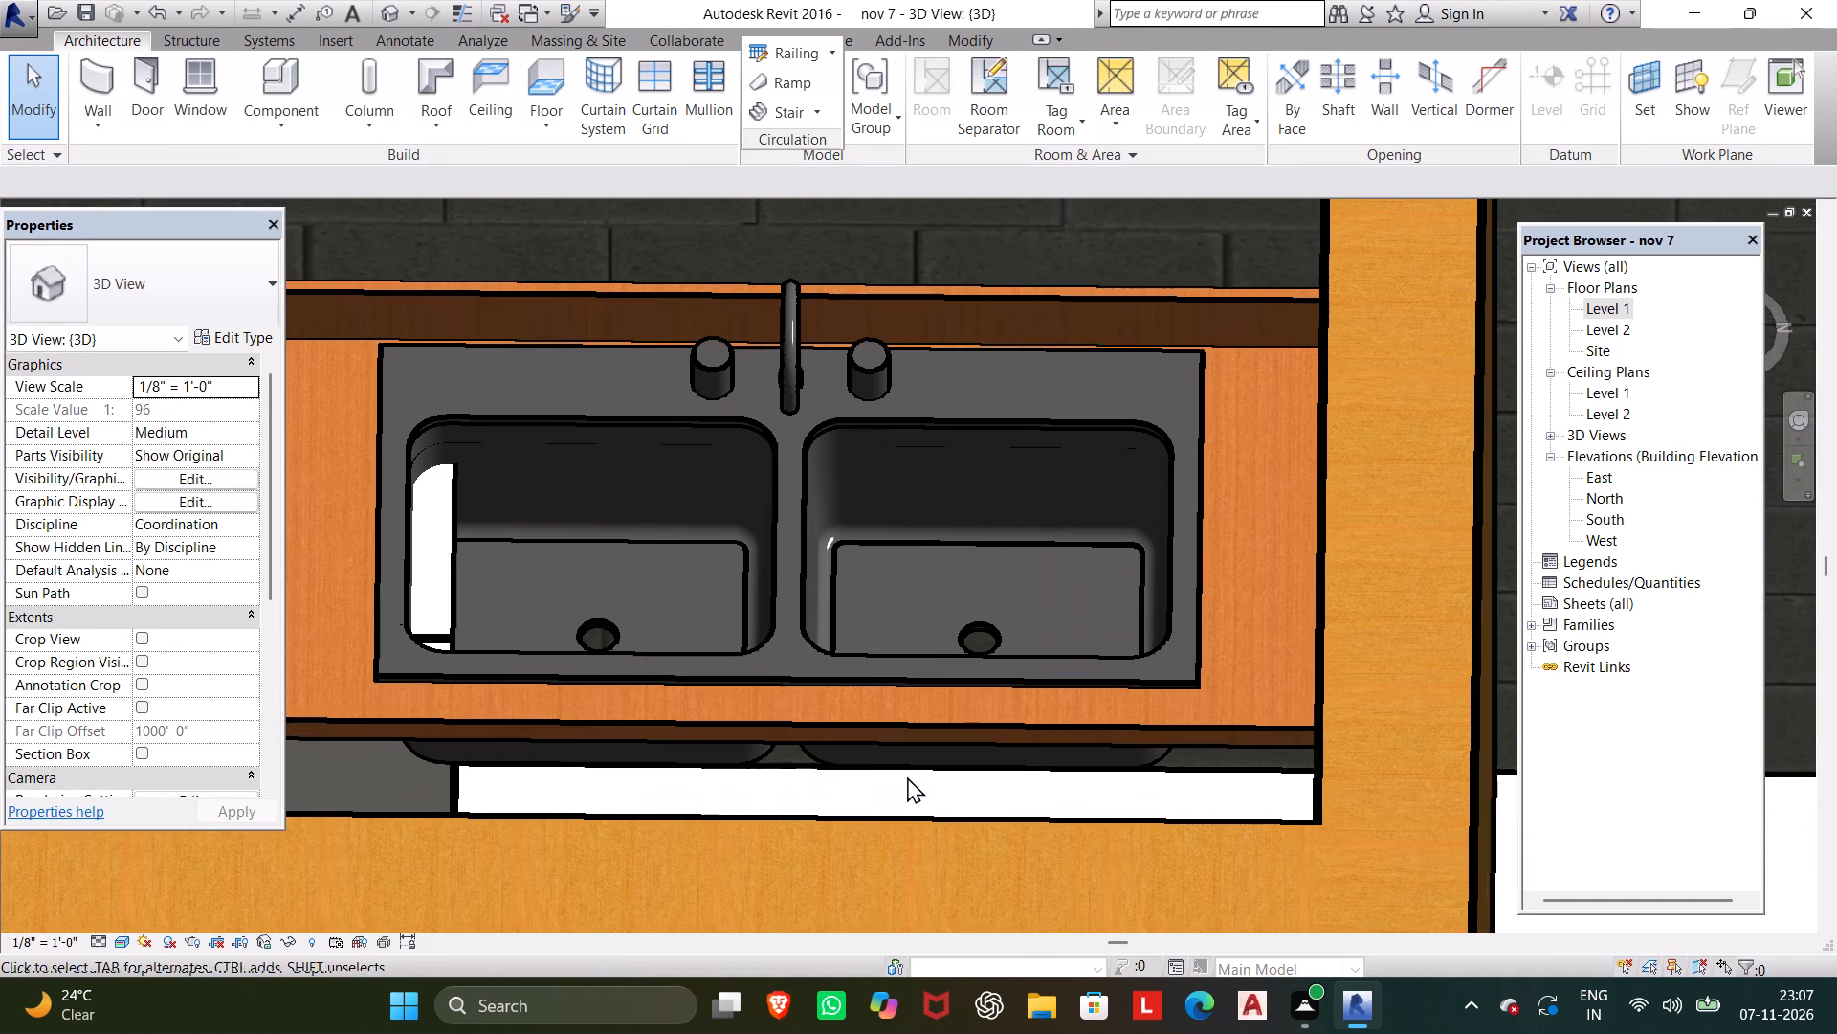
{"action": "middle_click_drag", "start_coordinate": [883, 776], "coordinate": [697, 776]}
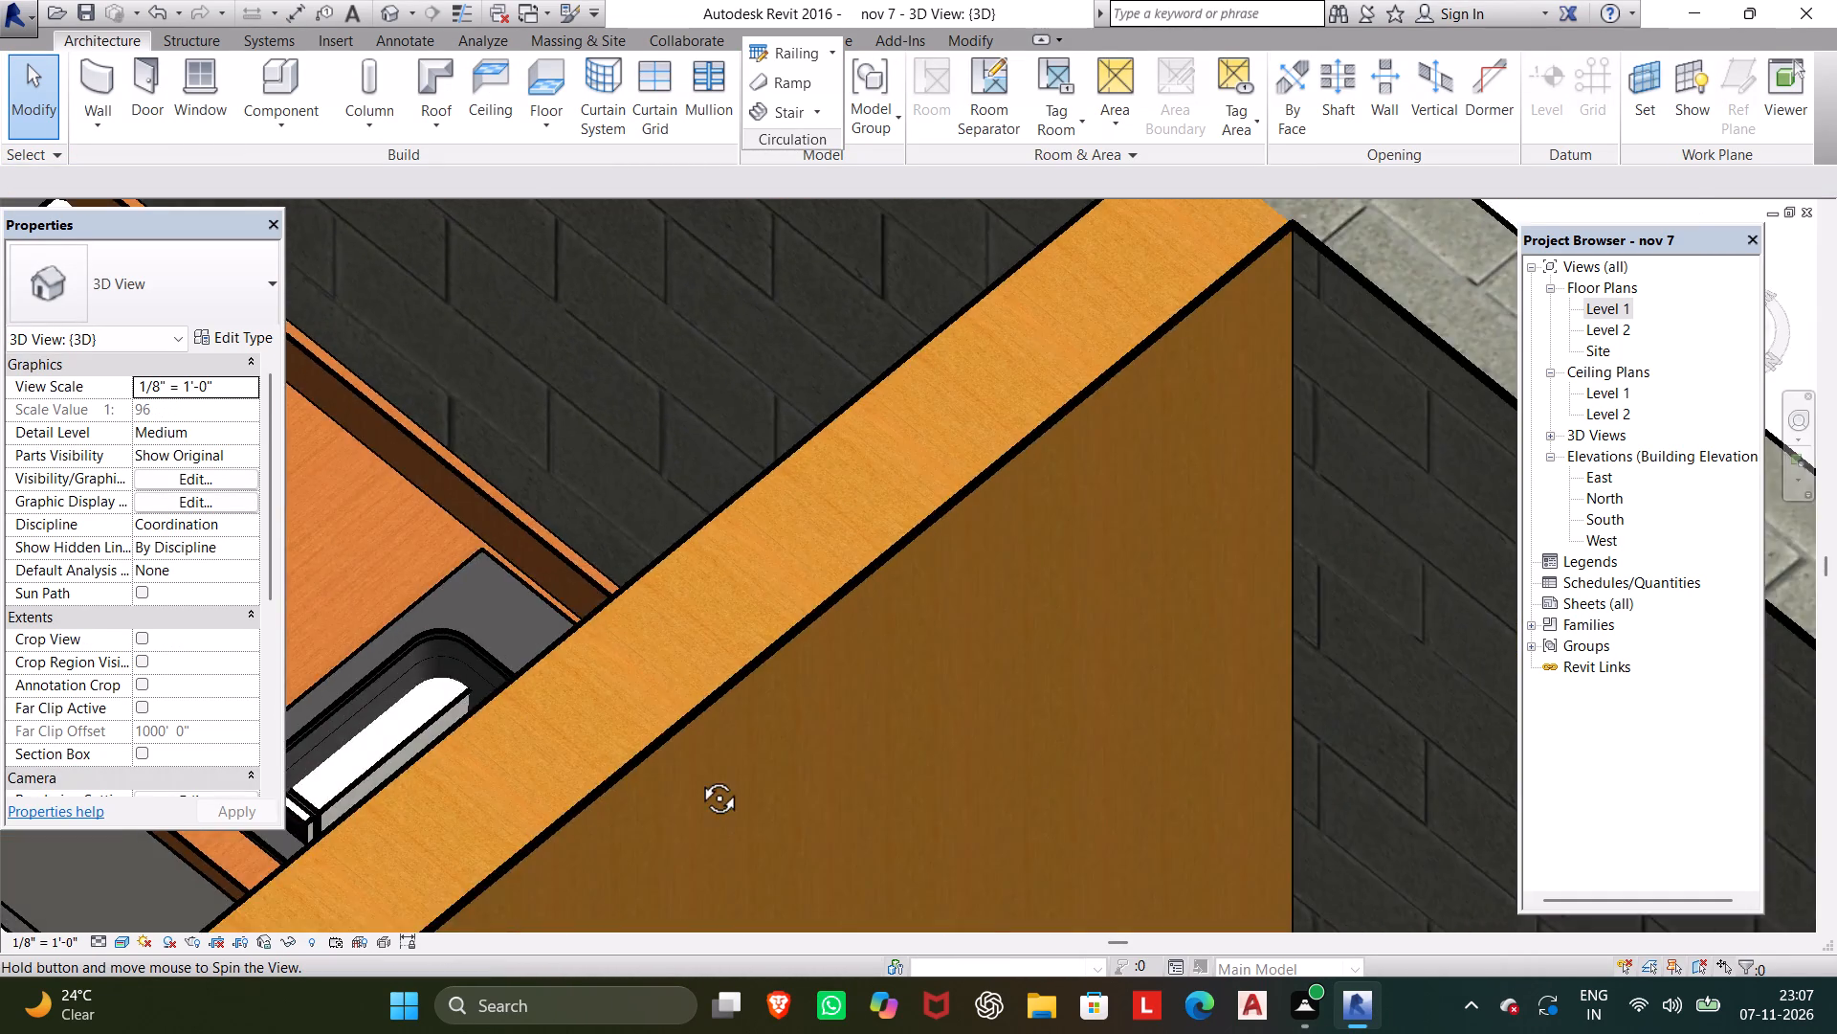
{"action": "middle_click_drag", "start_coordinate": [697, 776], "coordinate": [866, 765]}
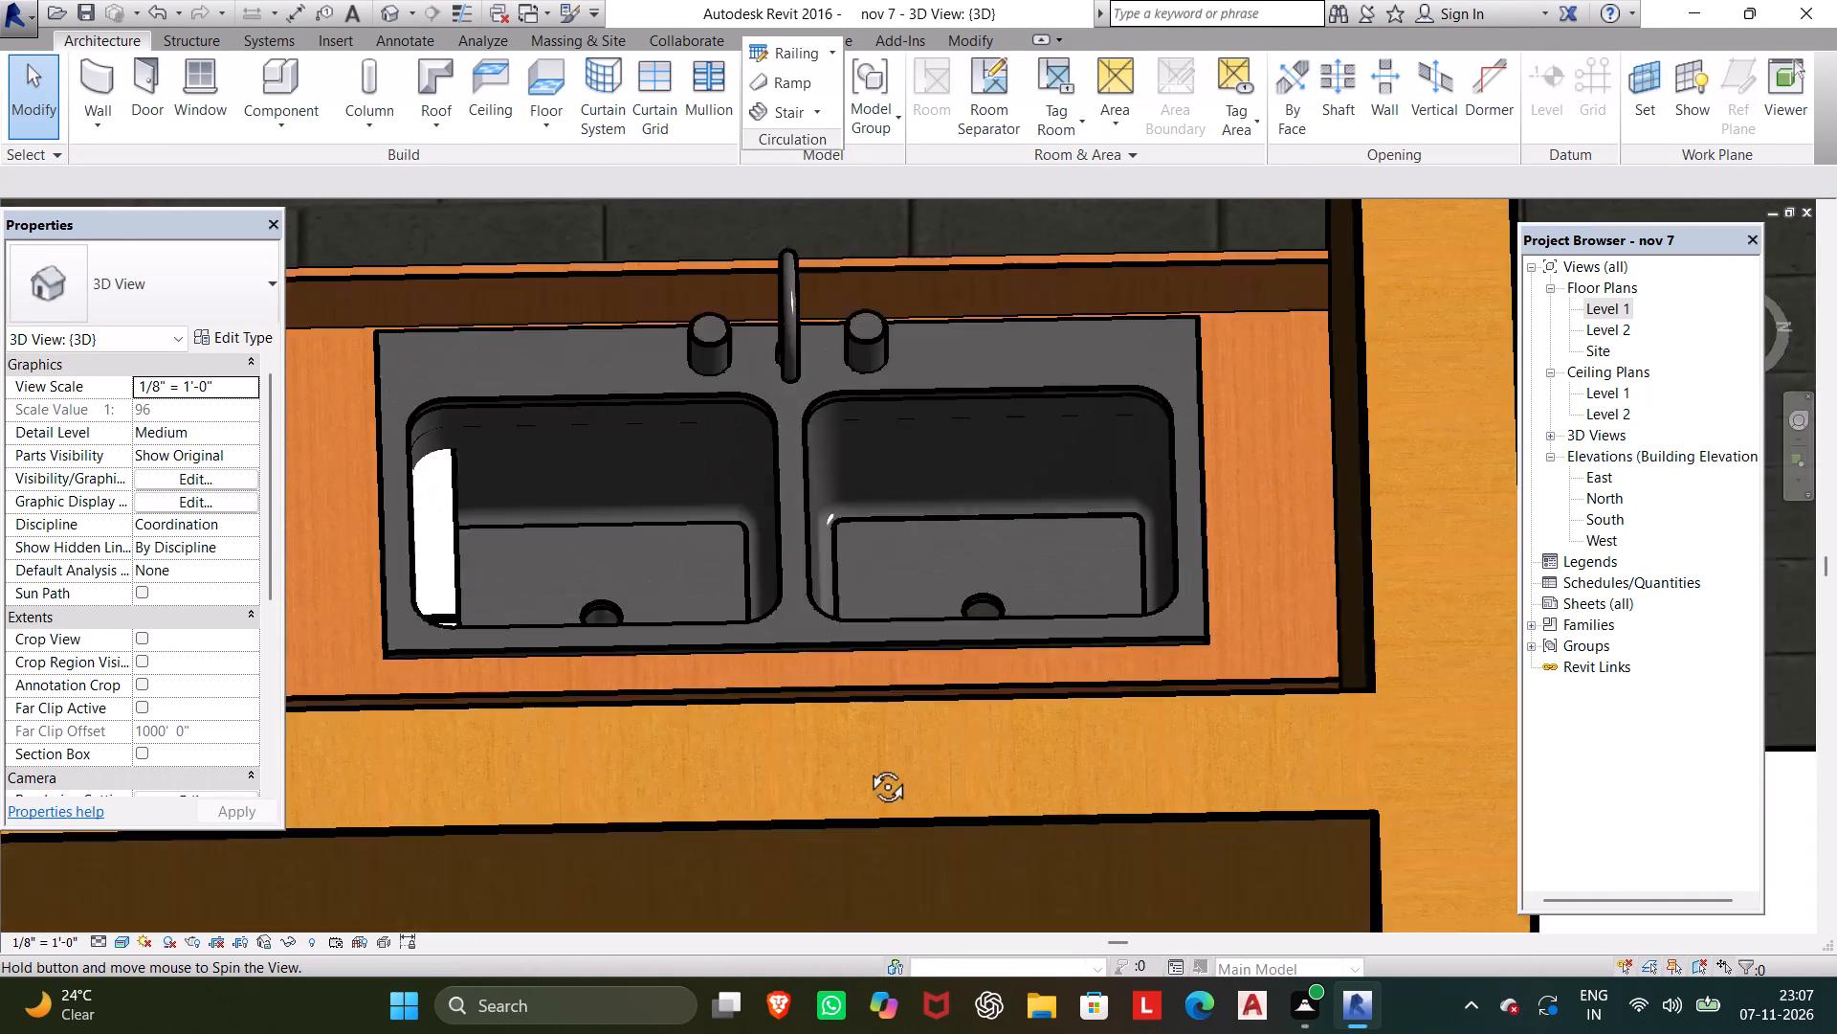
{"action": "middle_click_drag", "start_coordinate": [866, 765], "coordinate": [792, 812]}
{"action": "scroll", "coordinate": [792, 812], "scroll_direction": "up", "scroll_amount": 3}
{"action": "middle_click_drag", "start_coordinate": [985, 721], "coordinate": [1499, 428]}
{"action": "scroll", "coordinate": [1436, 550], "scroll_direction": "down", "scroll_amount": 1}
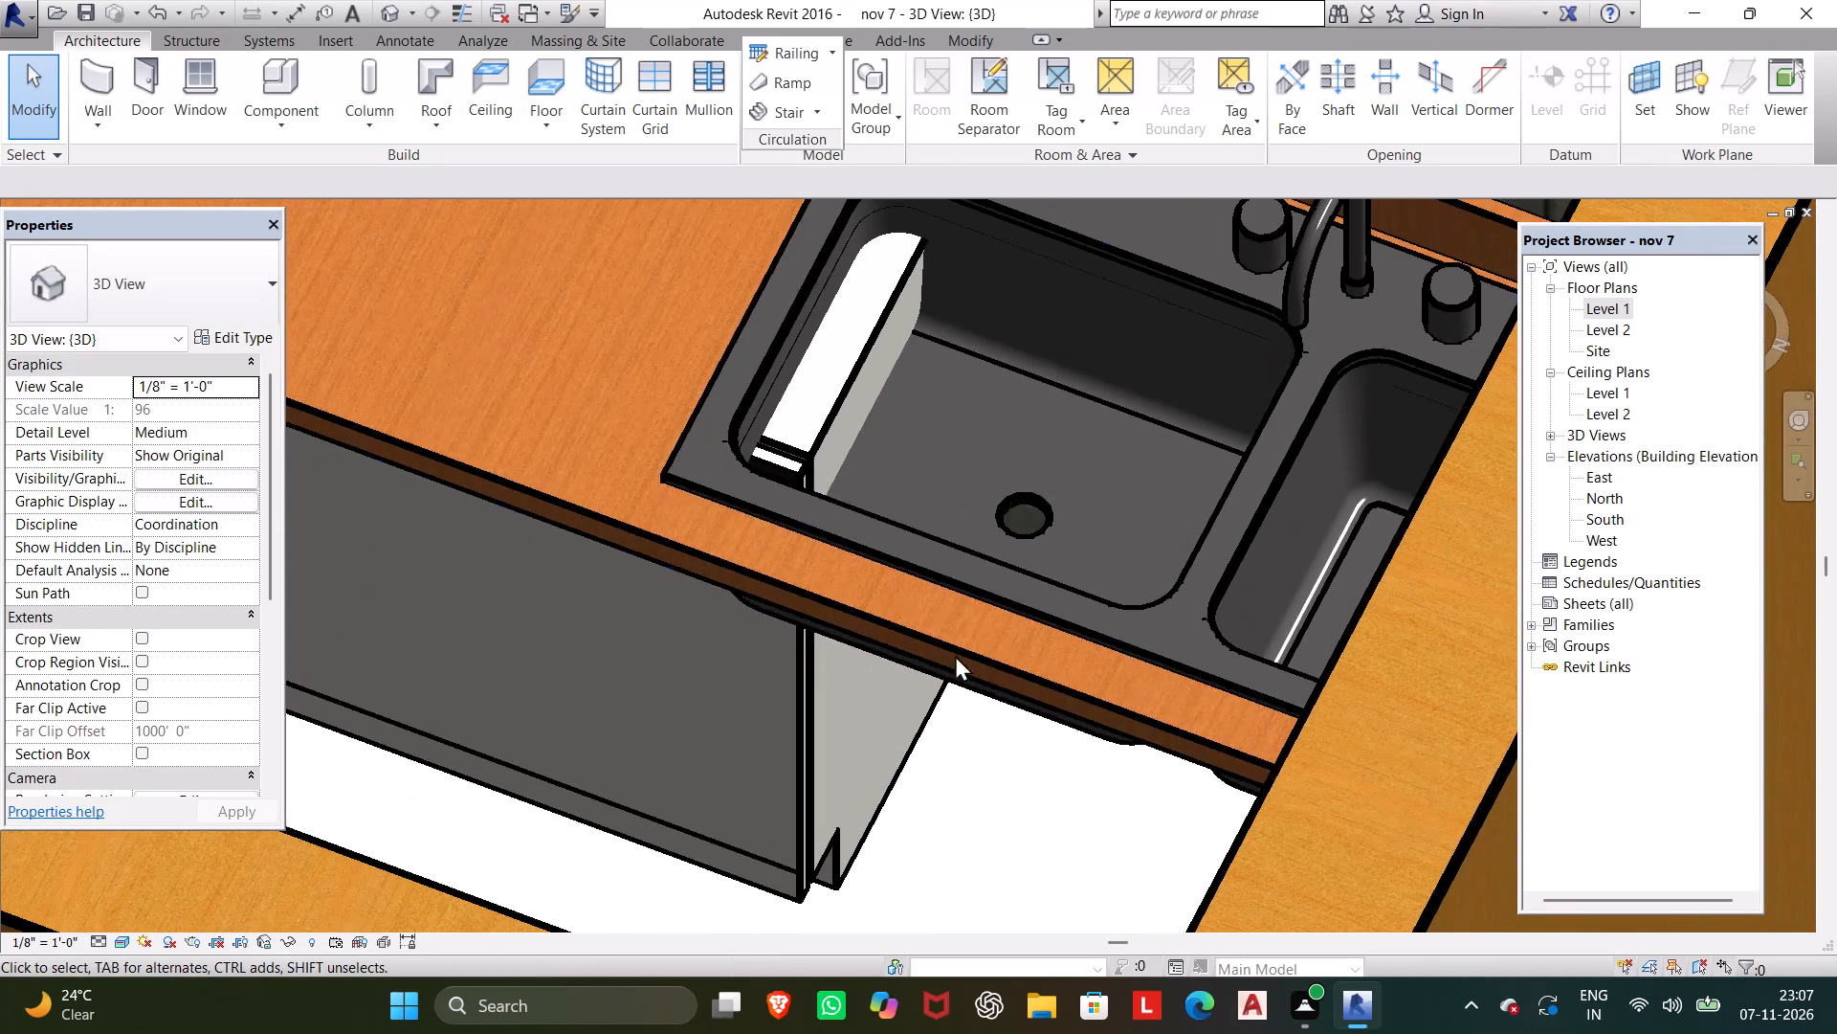
{"action": "scroll", "coordinate": [583, 628], "scroll_direction": "down", "scroll_amount": 2}
Nudge the dishwasher five increments away from the exterior wall, toward the front edge of the sink countertop.
{"action": "left_click_drag", "start_coordinate": [777, 707], "coordinate": [767, 707]}
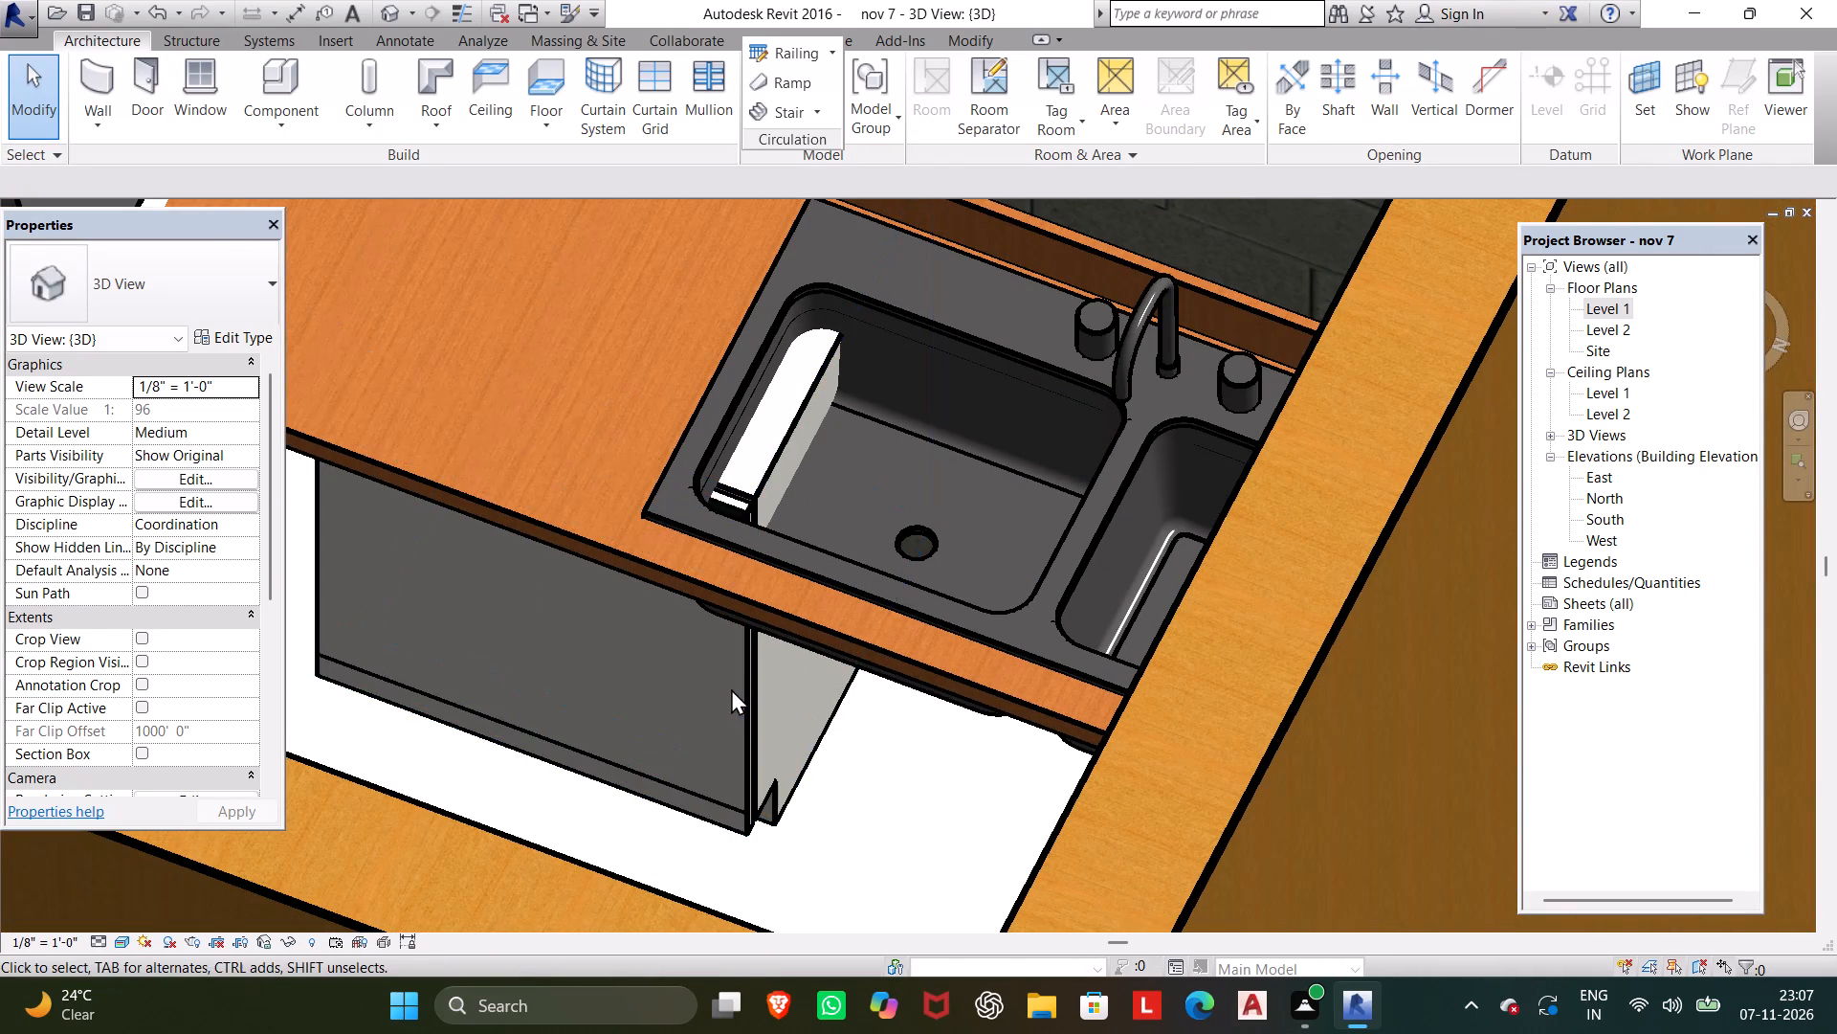
{"action": "left_click_drag", "start_coordinate": [730, 688], "coordinate": [741, 688]}
{"action": "left_click", "coordinate": [763, 691]}
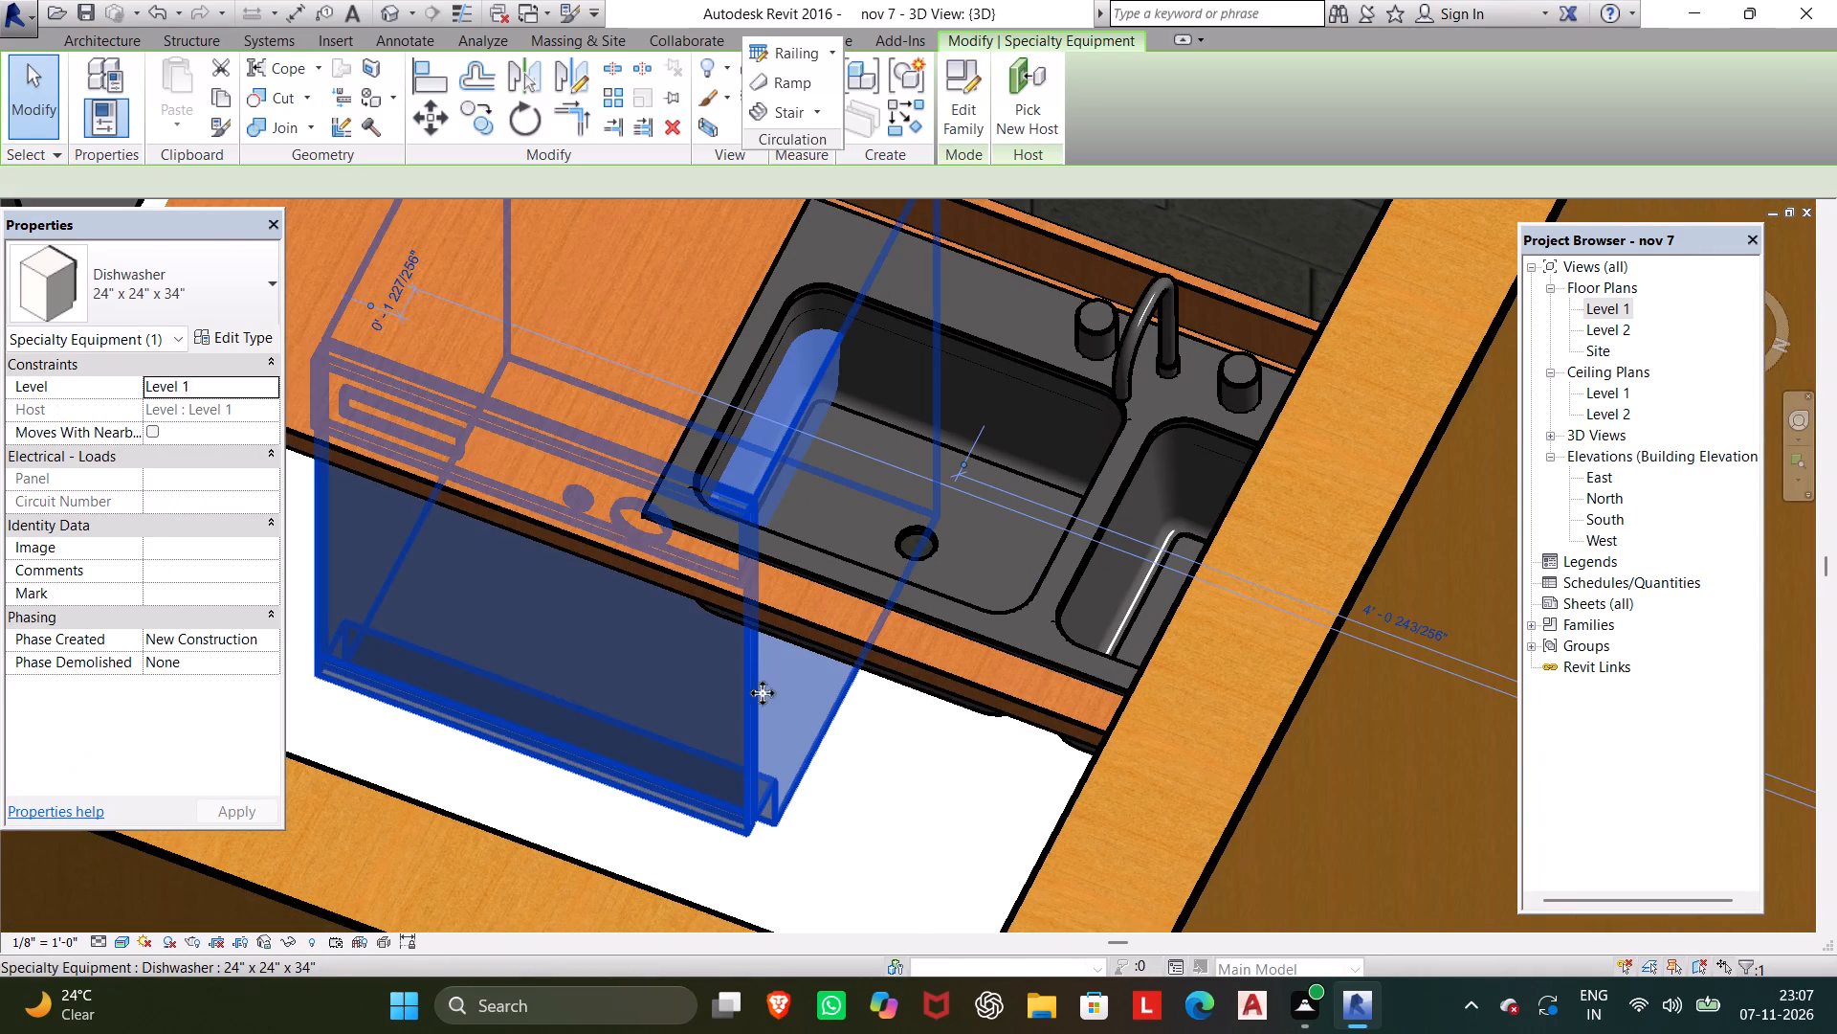
{"action": "scroll", "coordinate": [736, 715], "scroll_direction": "up", "scroll_amount": 2}
{"action": "key", "text": "Down"}
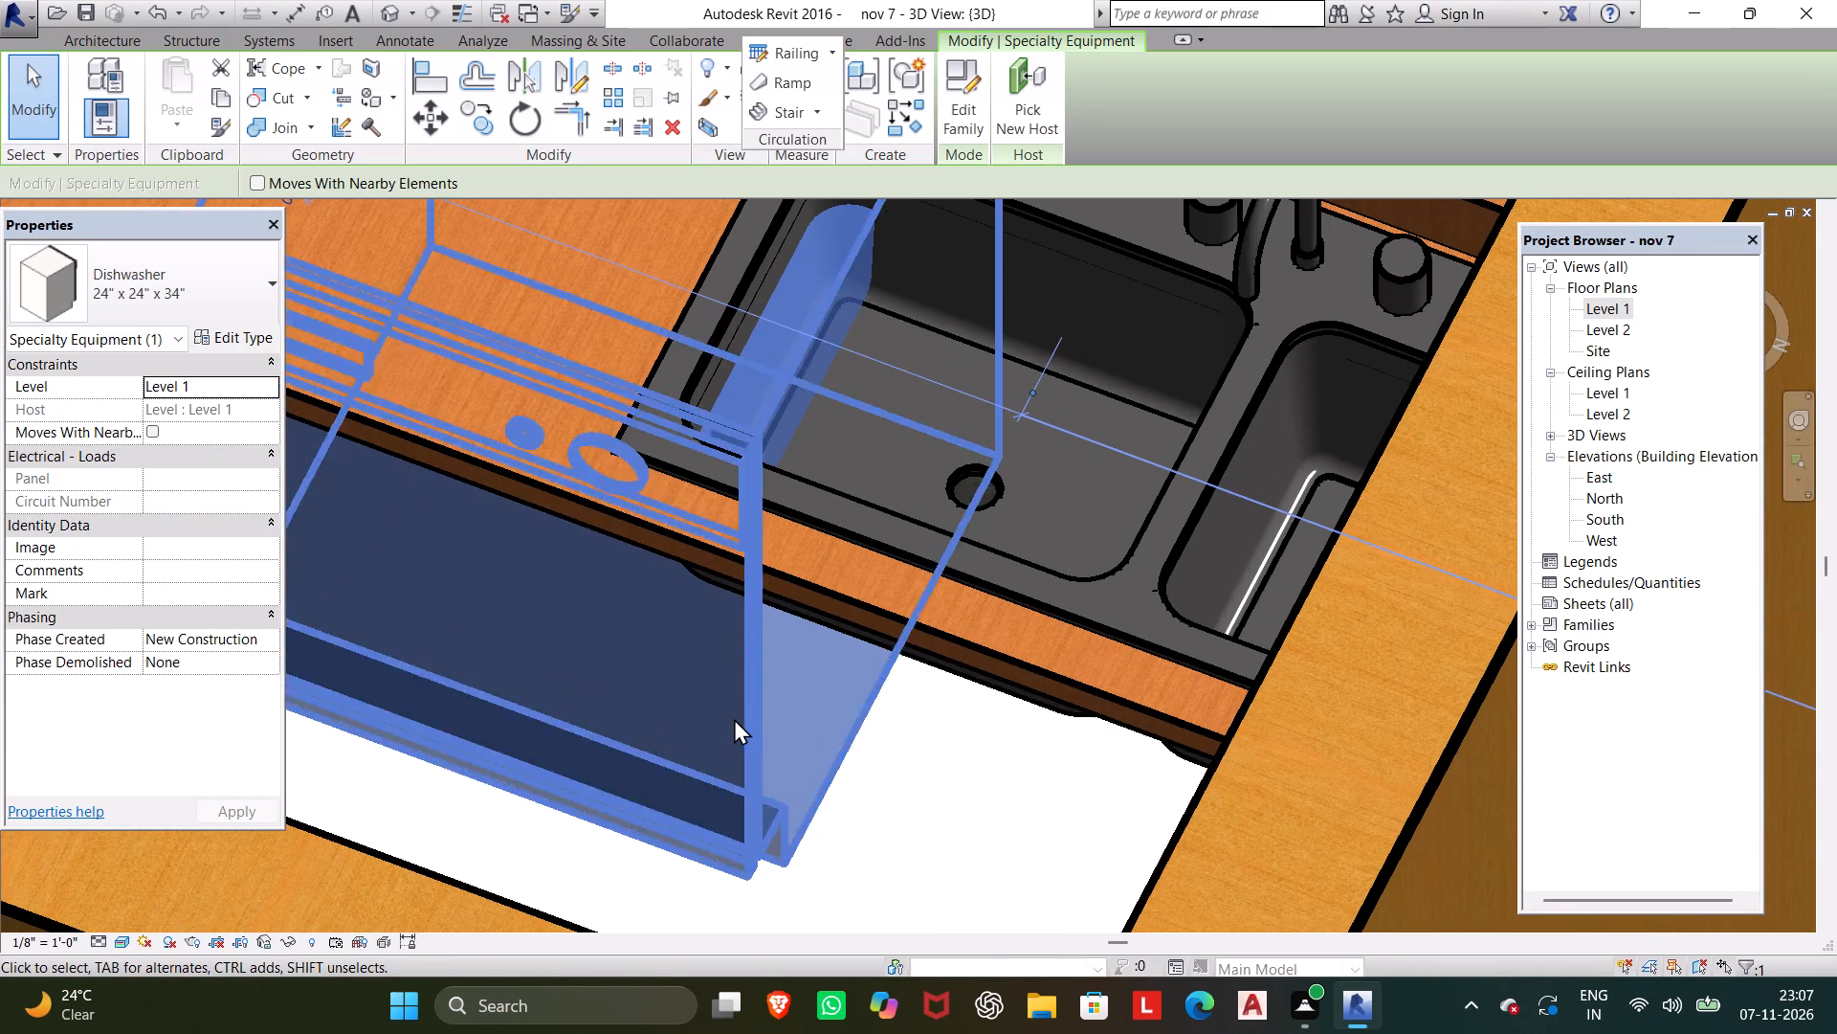
{"action": "key", "text": "Down"}
{"action": "key", "text": "Down"}
{"action": "key", "text": "Down"}
{"action": "key", "text": "Down"}
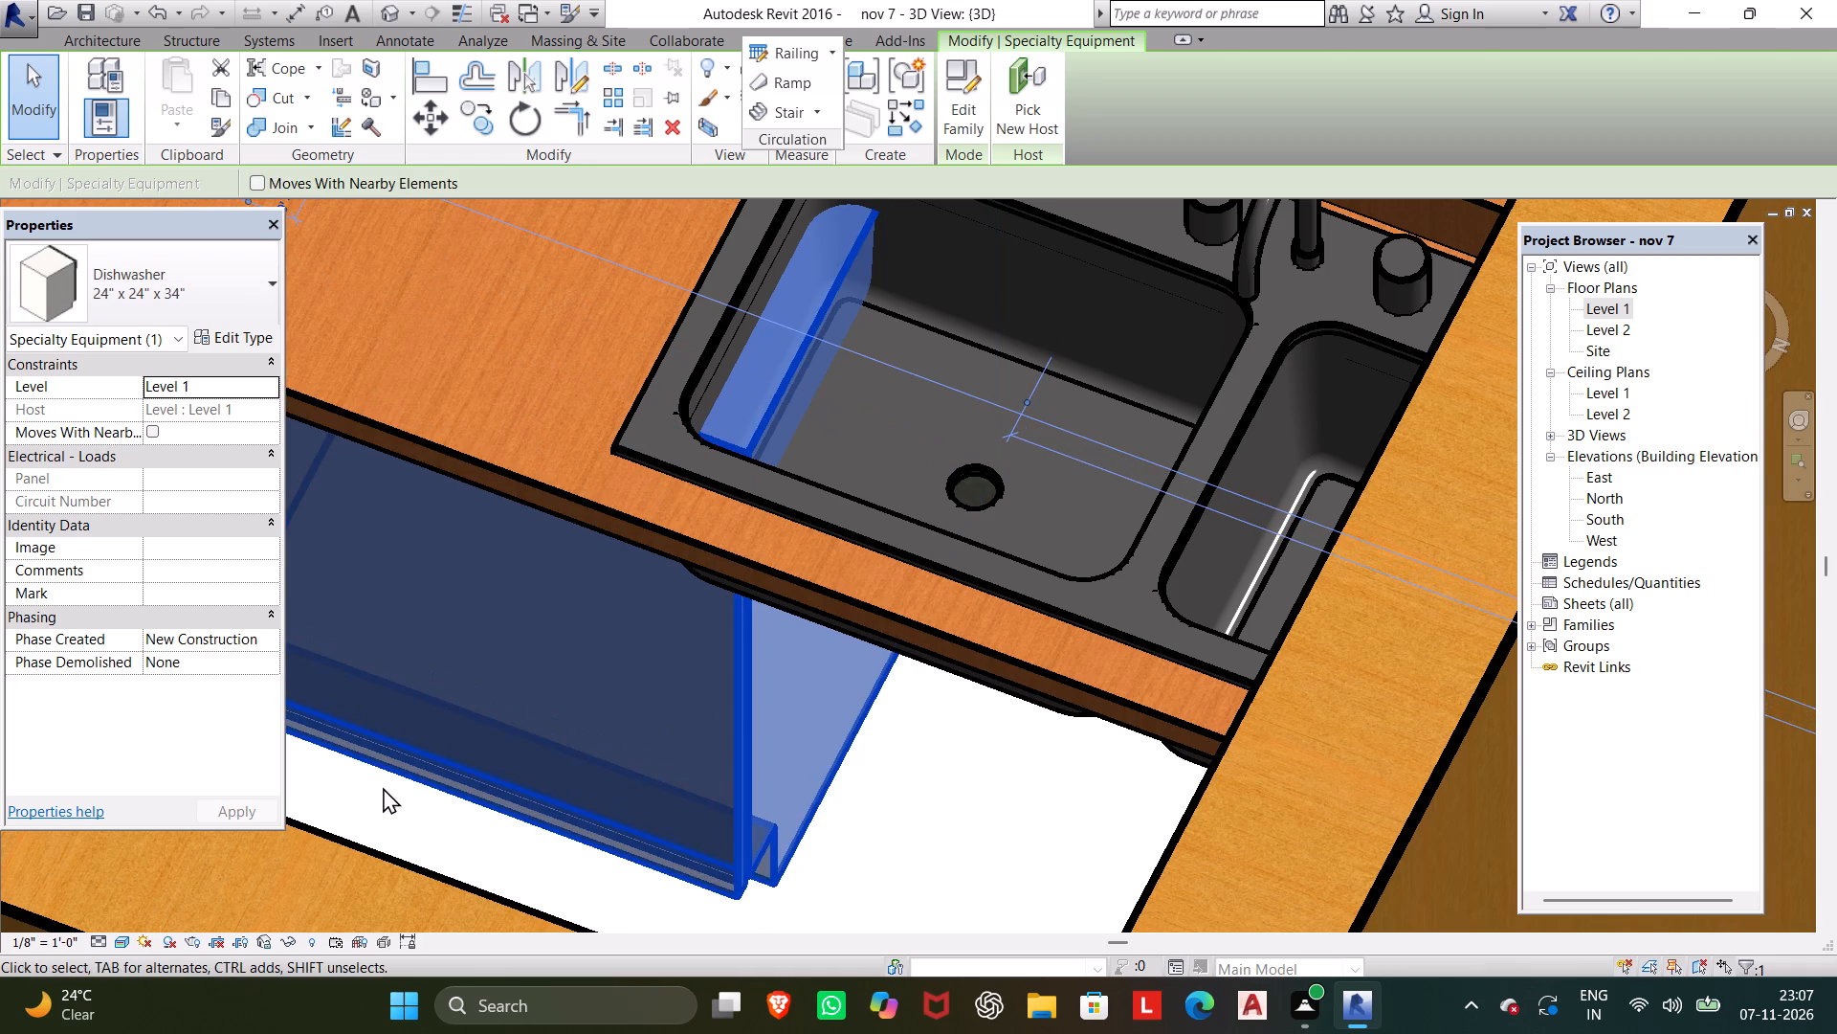
{"action": "key", "text": "Escape"}
Viewing it through the kitchen's pass-through opening, nudge the dishwasher six more increments out from the exterior wall.
{"action": "middle_click_drag", "start_coordinate": [379, 798], "coordinate": [528, 740]}
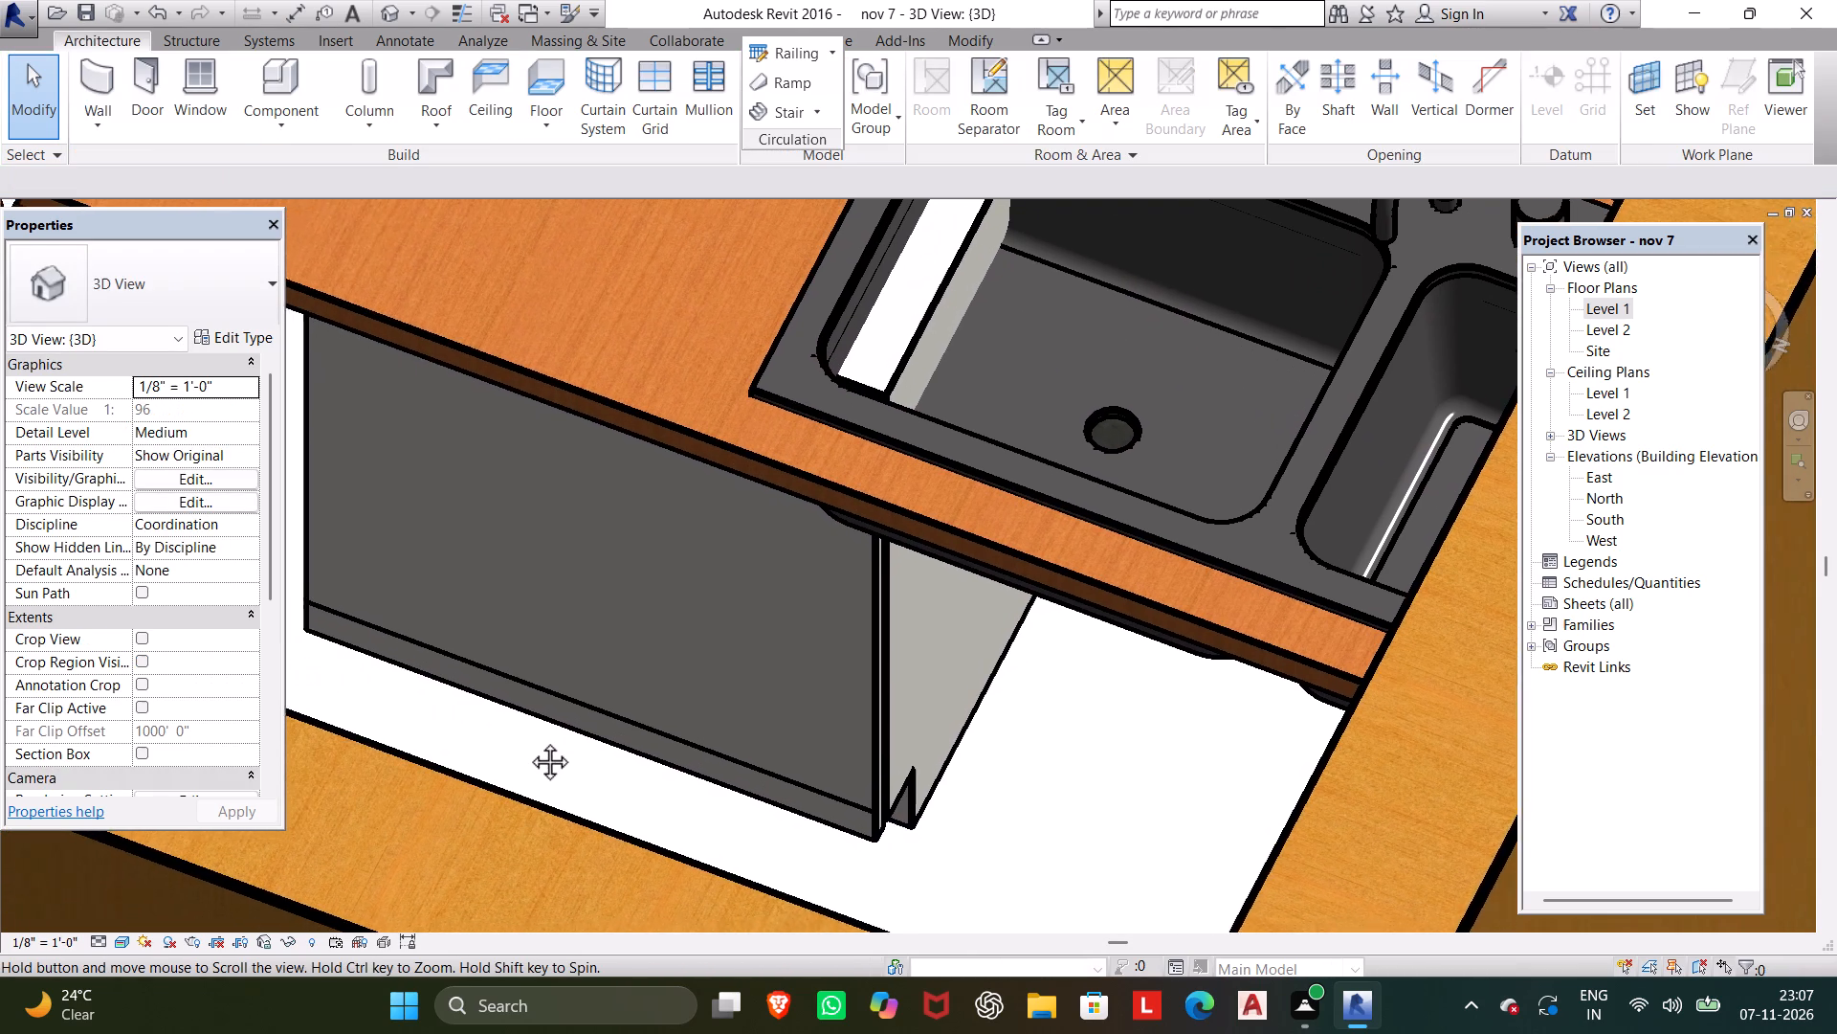
{"action": "middle_click_drag", "start_coordinate": [528, 740], "coordinate": [633, 409]}
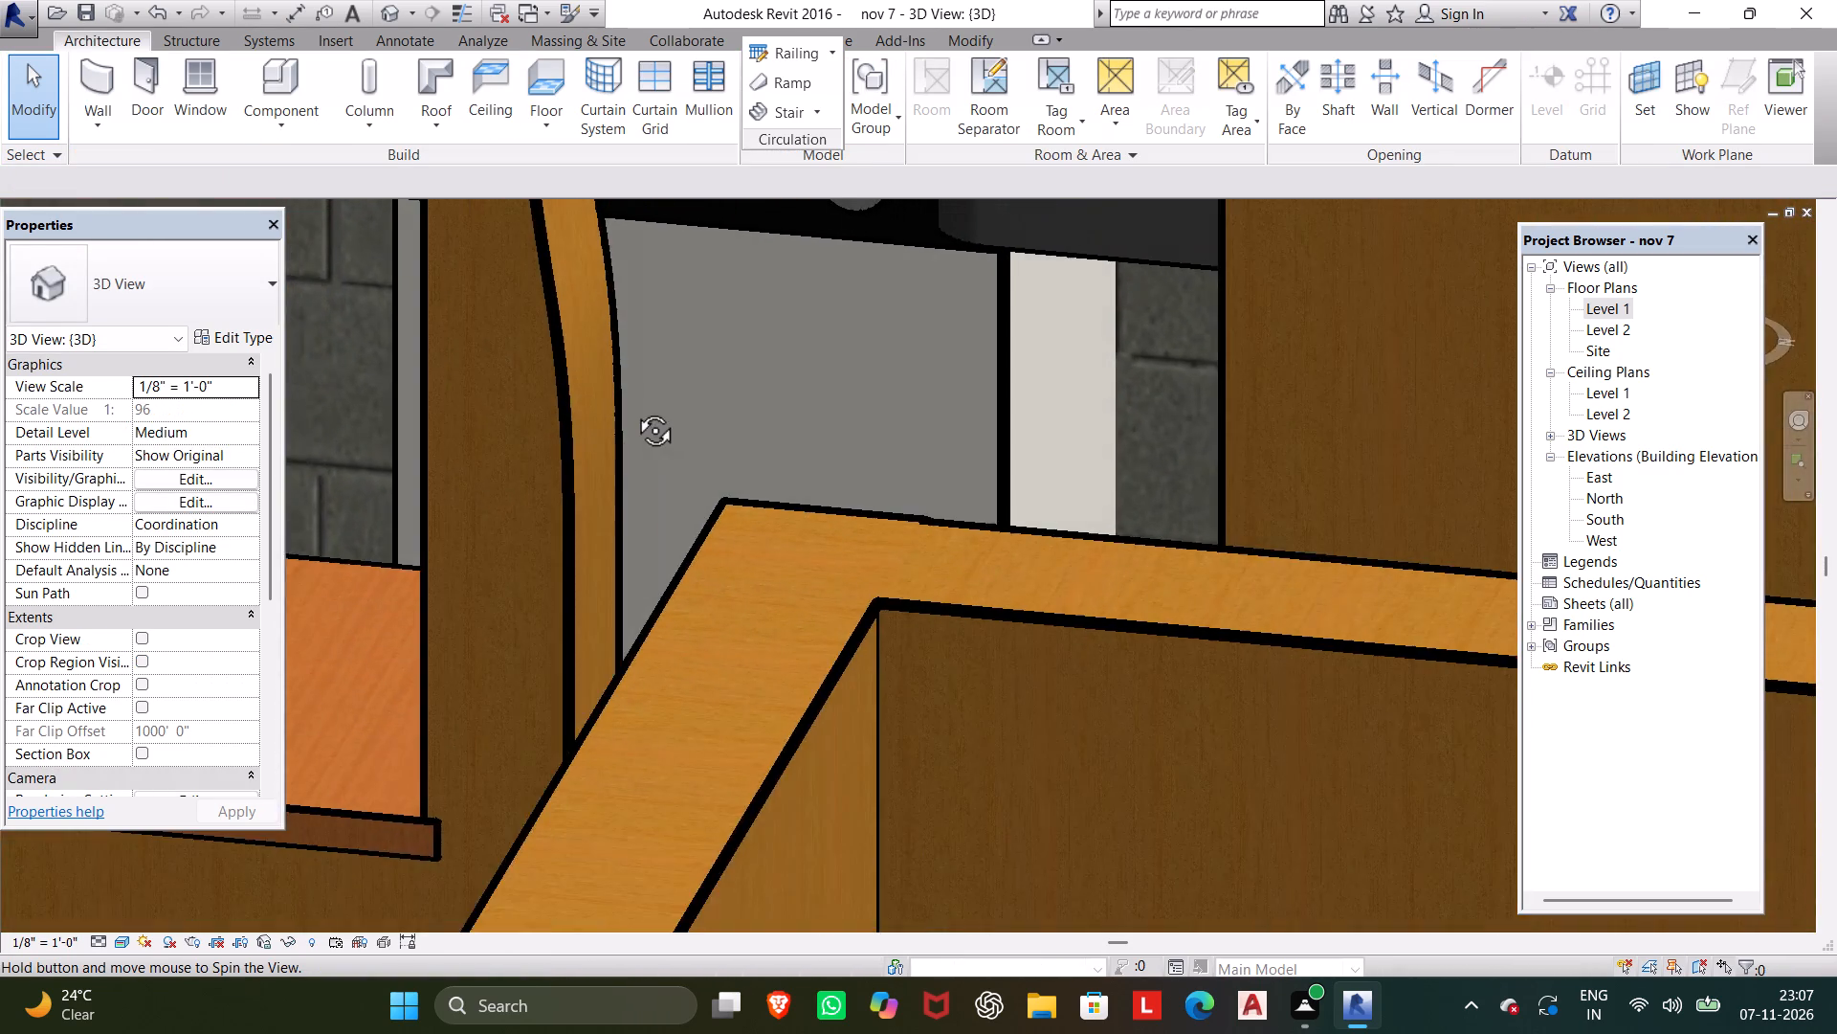
{"action": "middle_click_drag", "start_coordinate": [633, 409], "coordinate": [719, 438]}
{"action": "scroll", "coordinate": [748, 465], "scroll_direction": "down", "scroll_amount": 1}
{"action": "middle_click_drag", "start_coordinate": [751, 465], "coordinate": [757, 451]}
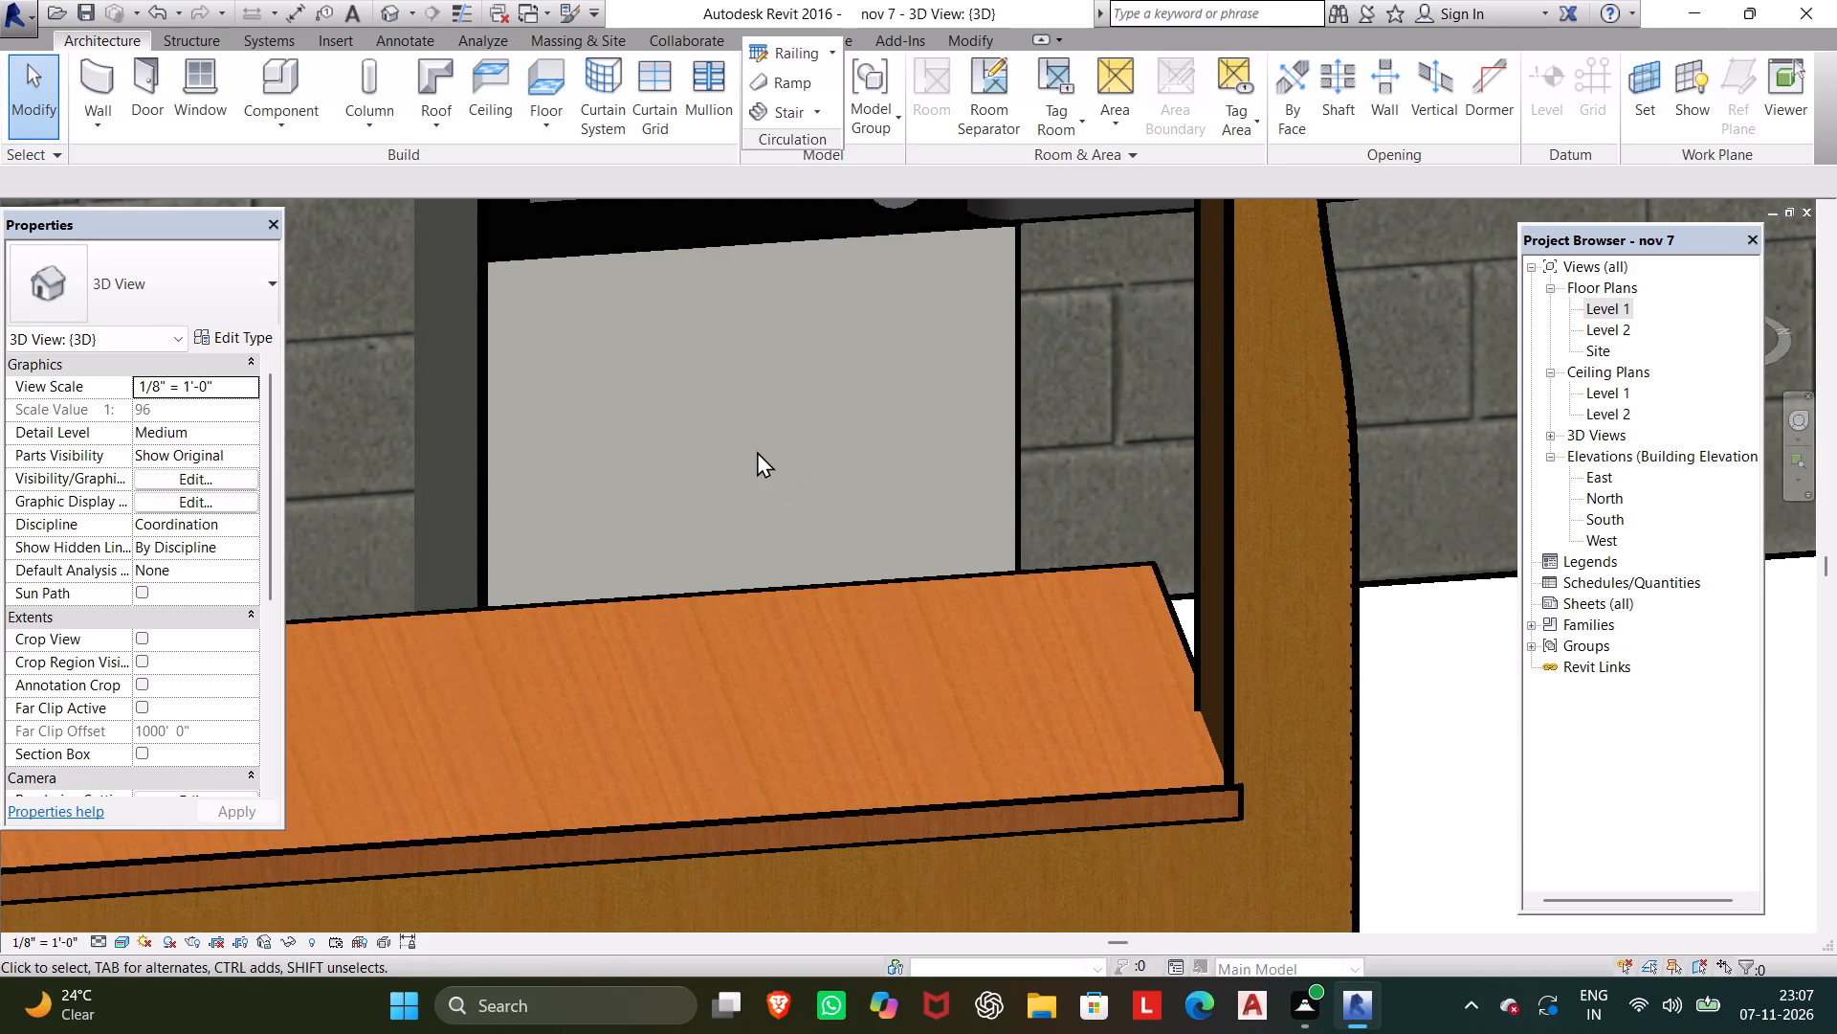
{"action": "scroll", "coordinate": [1022, 354], "scroll_direction": "down", "scroll_amount": 6}
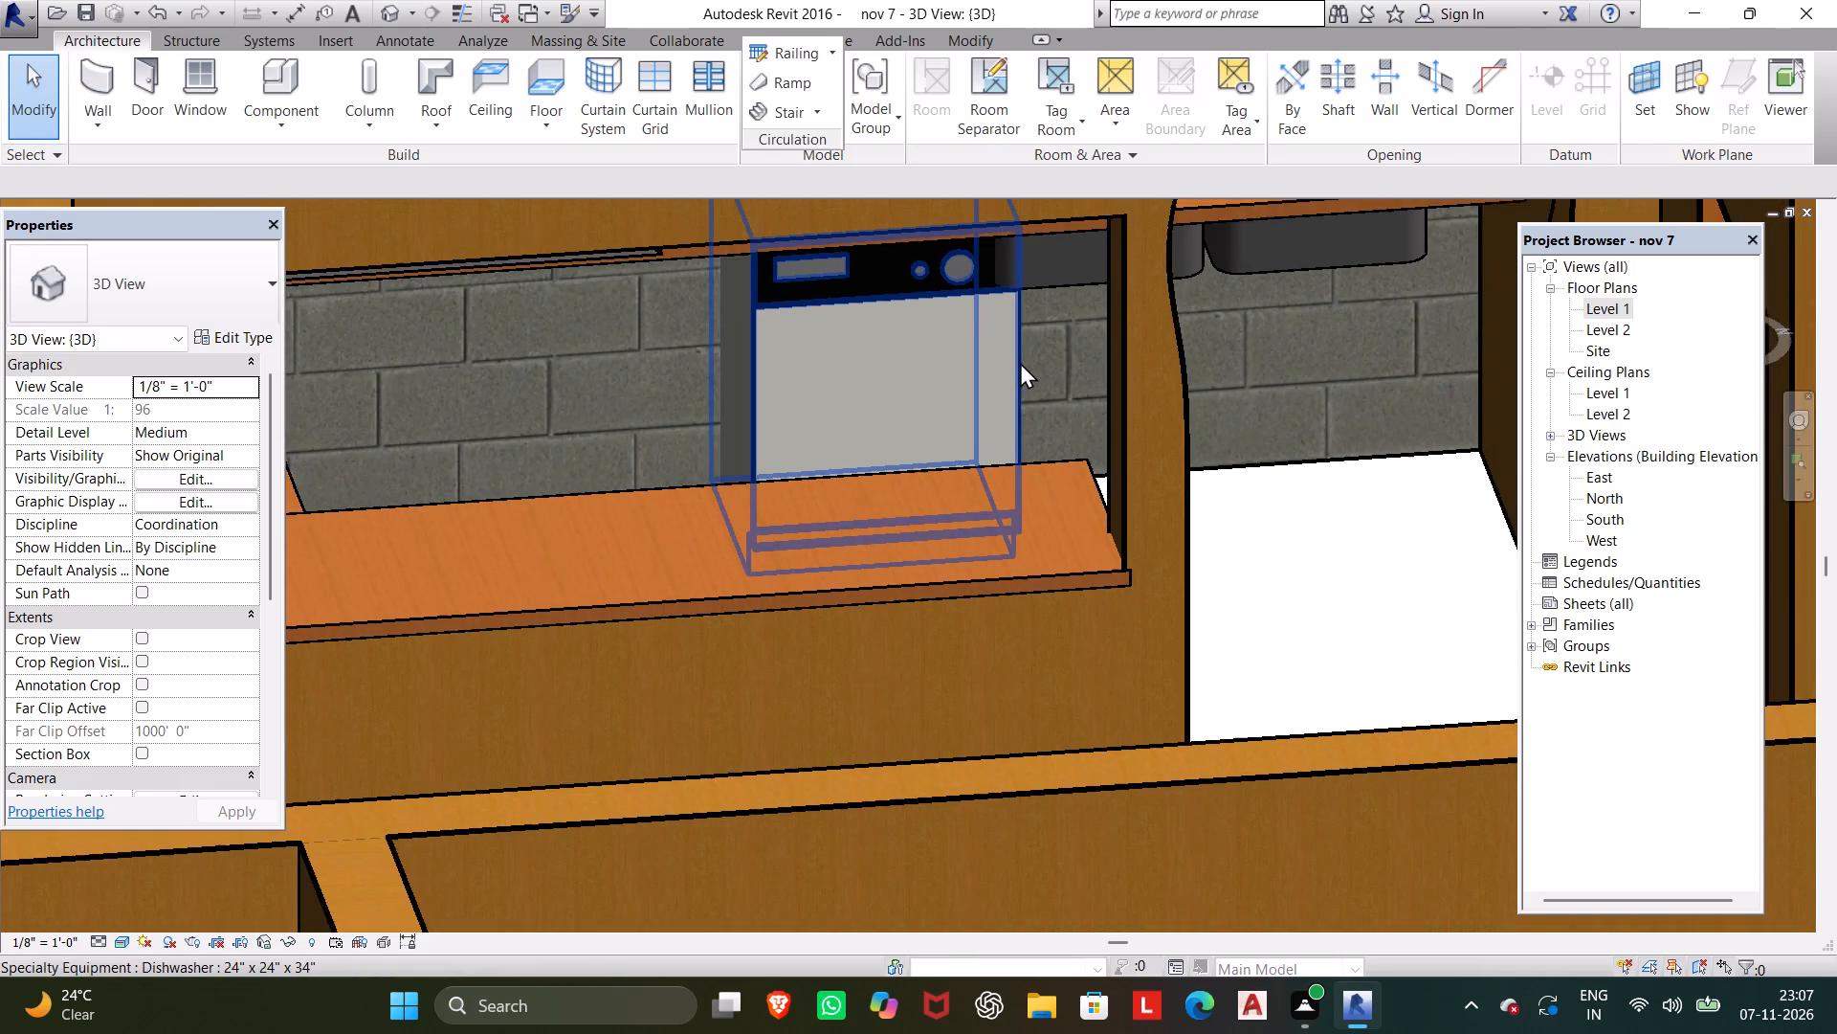
{"action": "left_click", "coordinate": [1012, 364]}
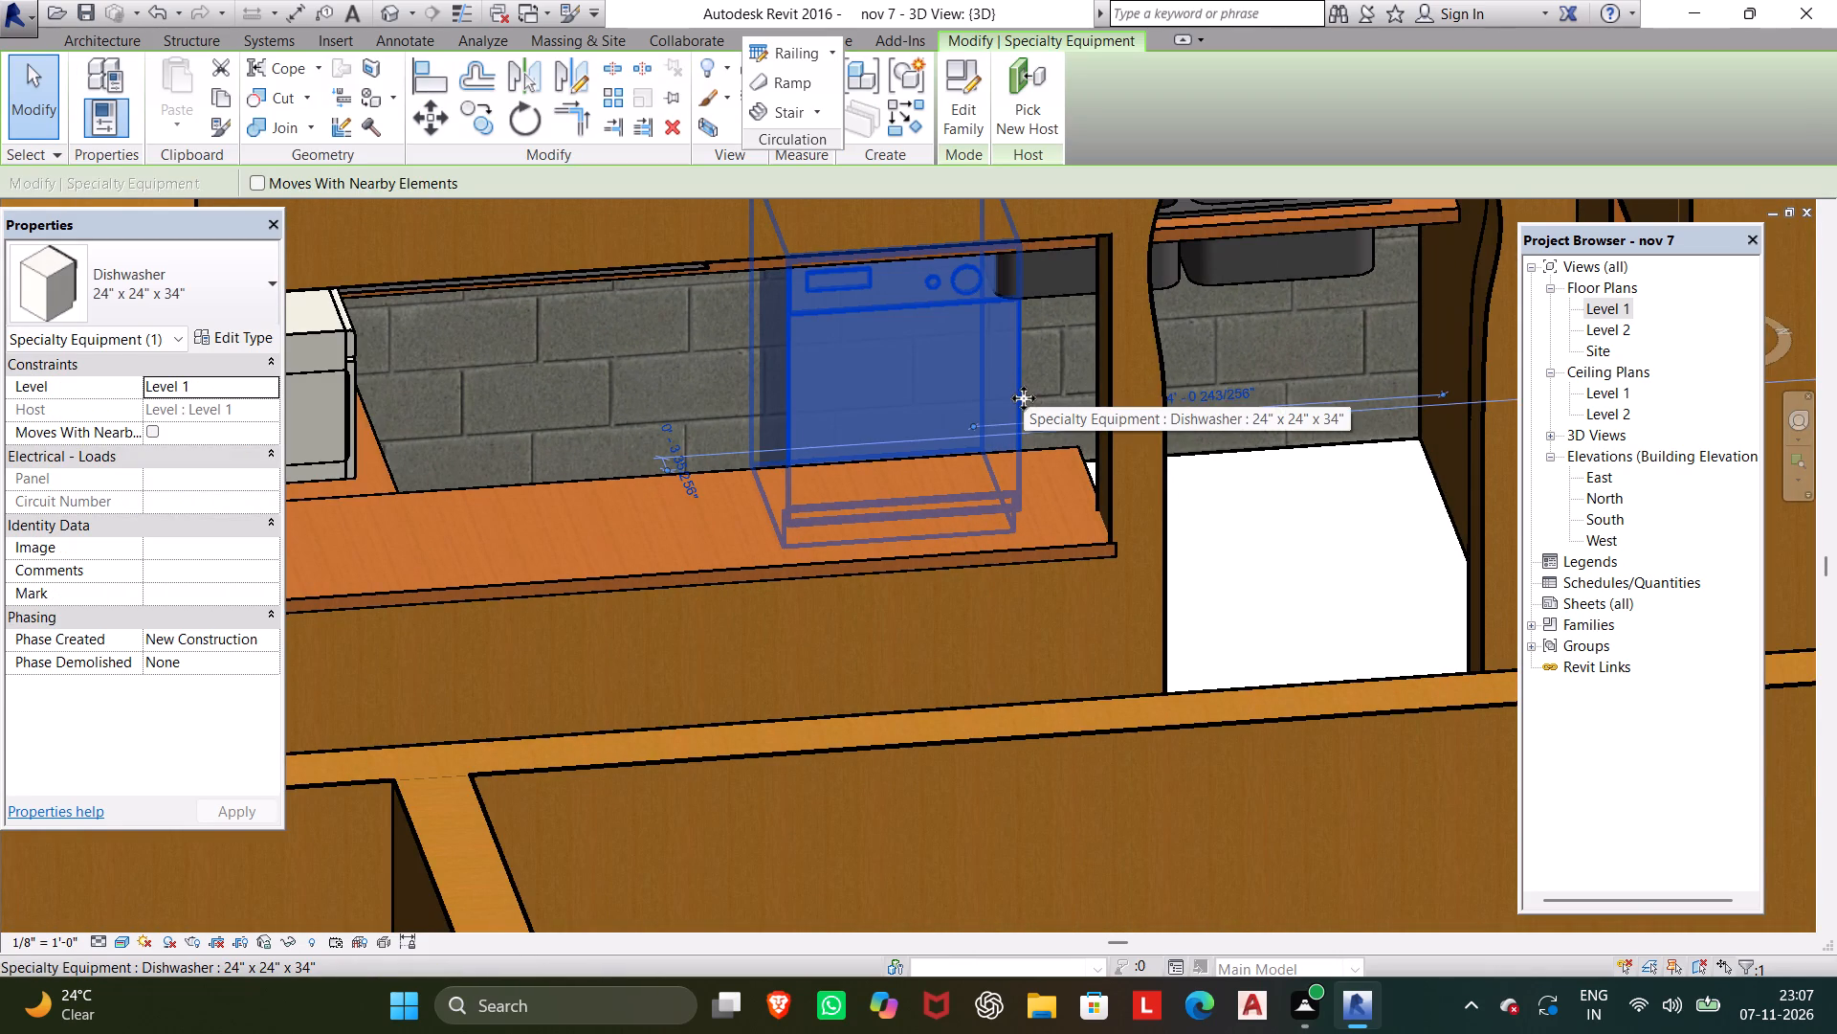
{"action": "key", "text": "Down"}
{"action": "key", "text": "Down"}
{"action": "key", "text": "Down"}
{"action": "key", "text": "Down"}
{"action": "key", "text": "Down"}
{"action": "key", "text": "Down"}
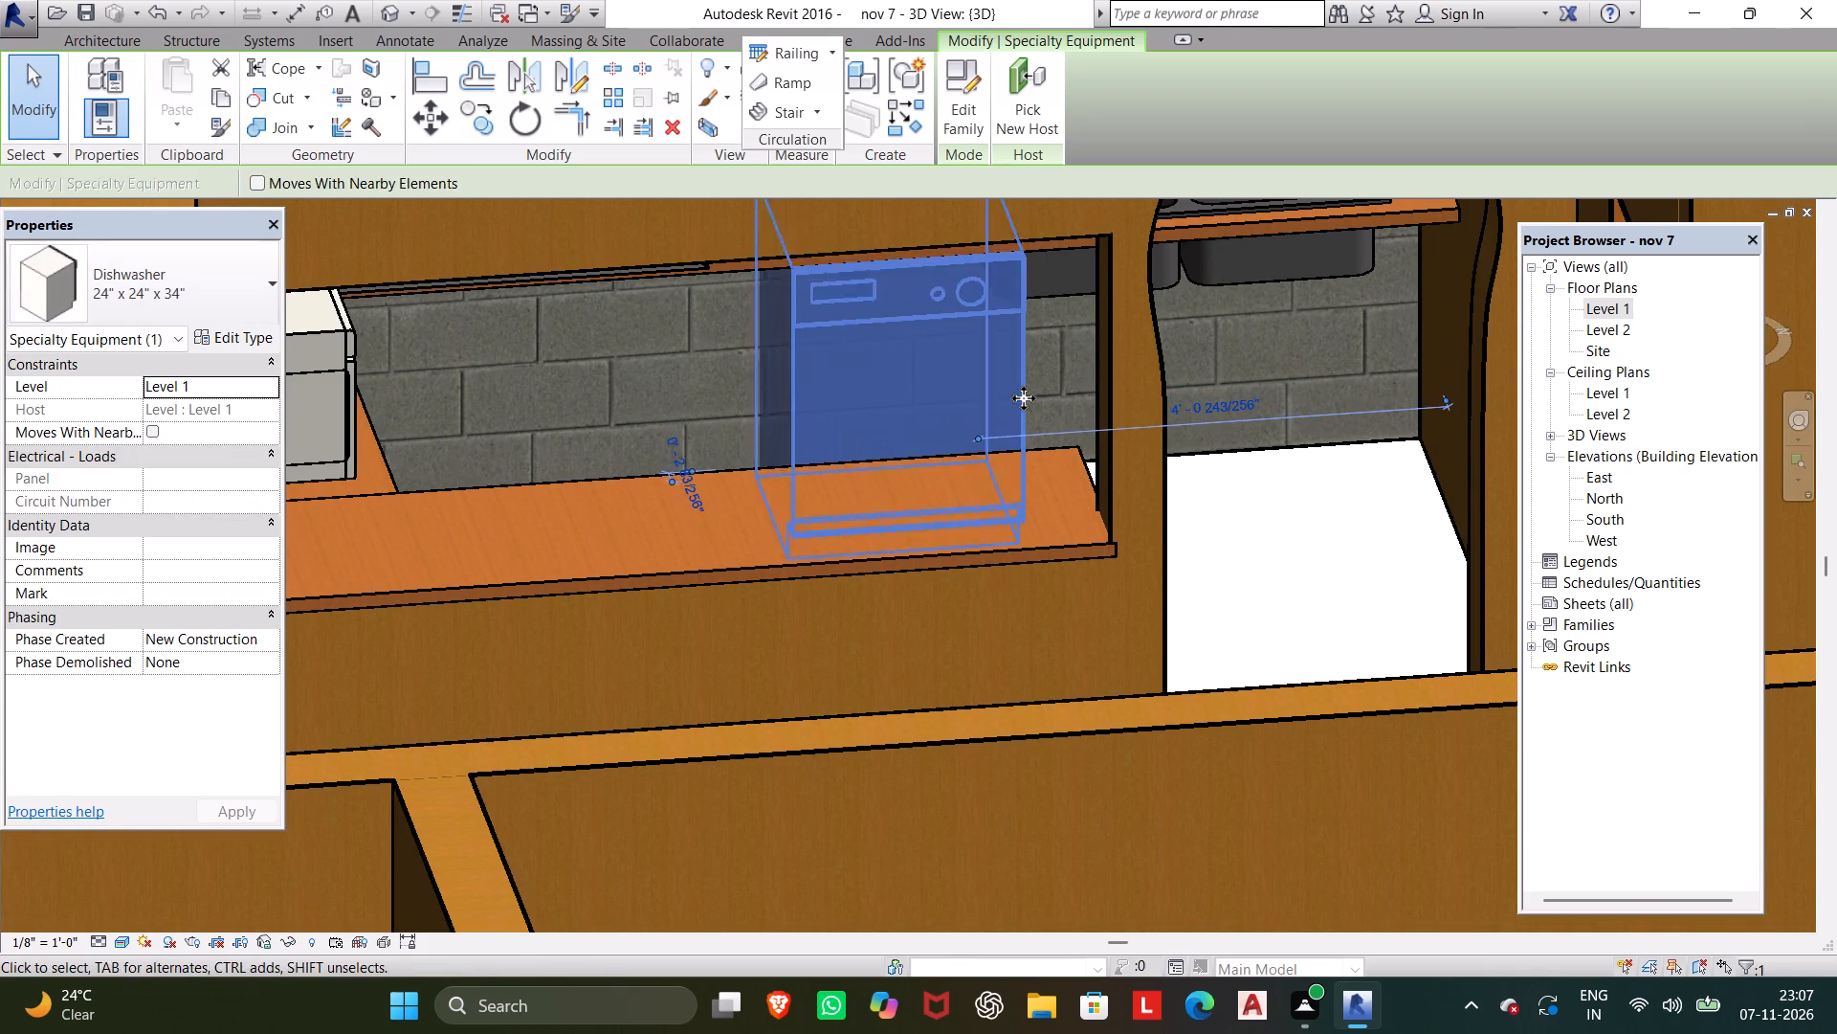
{"action": "key", "text": "Escape"}
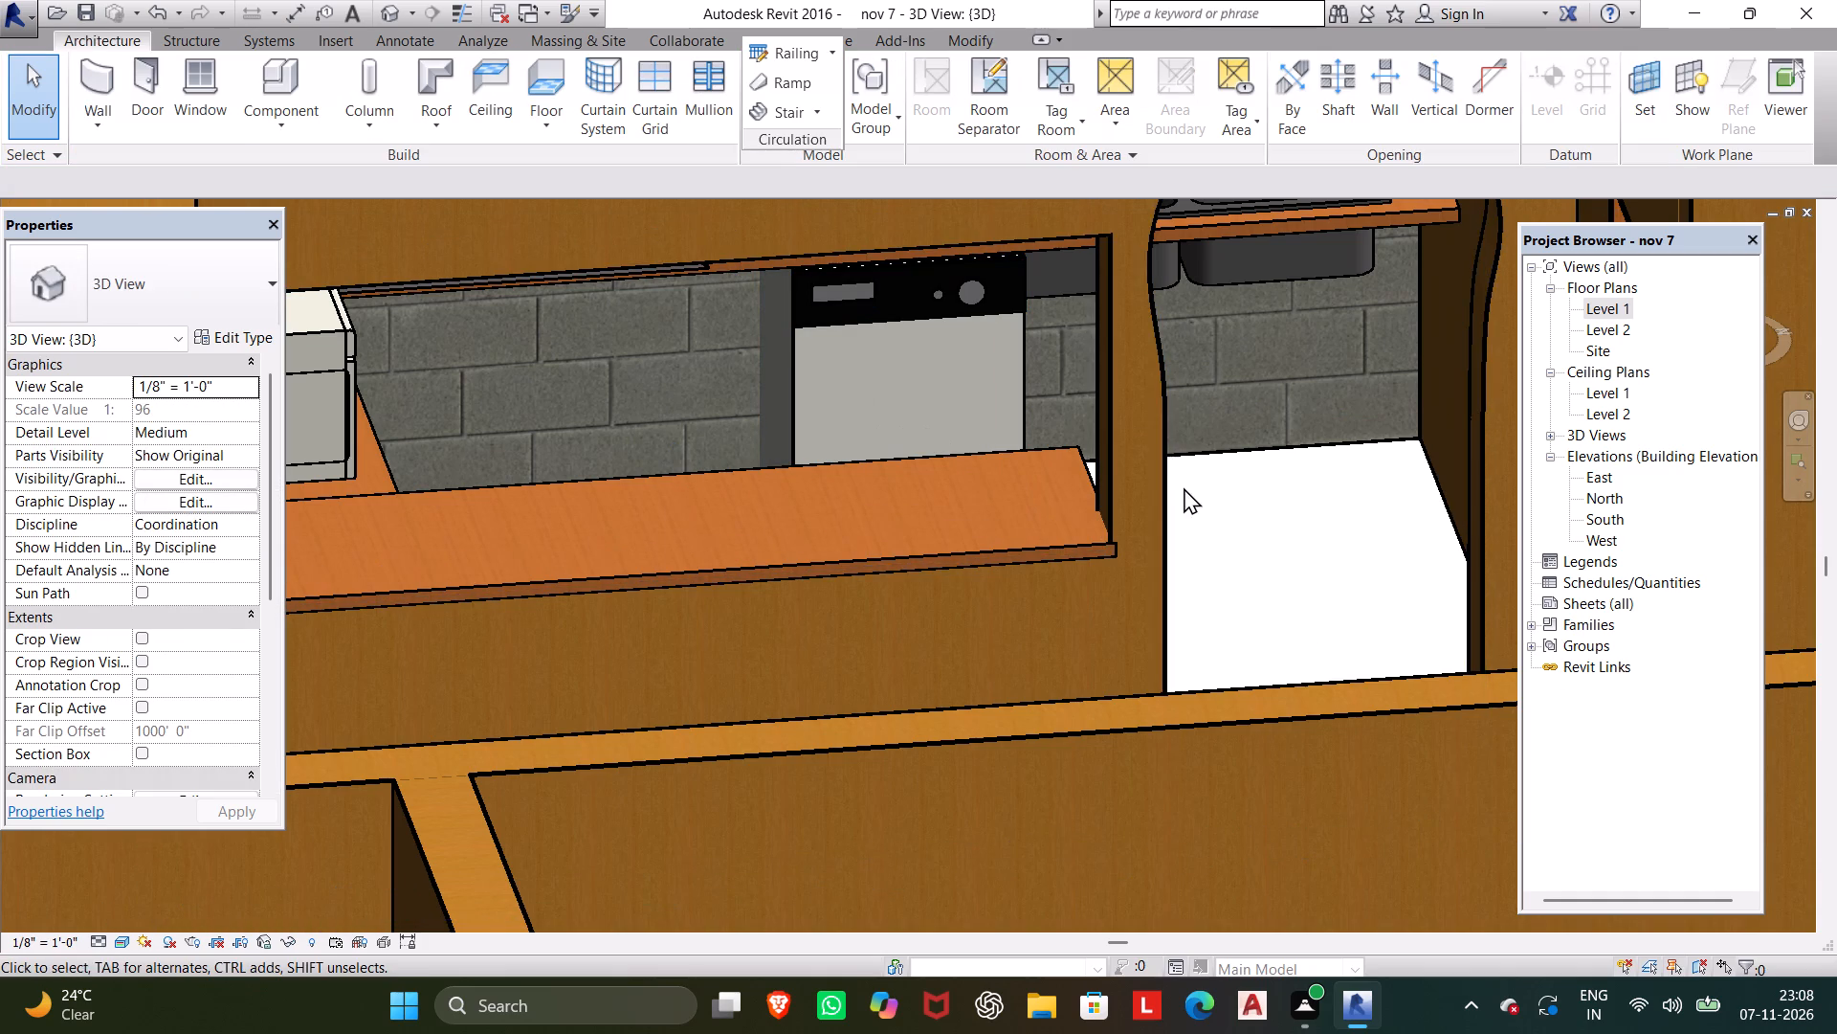
From the arched doorway side, nudge the dishwasher three more increments toward the kitchen interior.
{"action": "middle_click_drag", "start_coordinate": [1193, 505], "coordinate": [1104, 543], "text": "shift"}
{"action": "left_click", "coordinate": [1027, 496]}
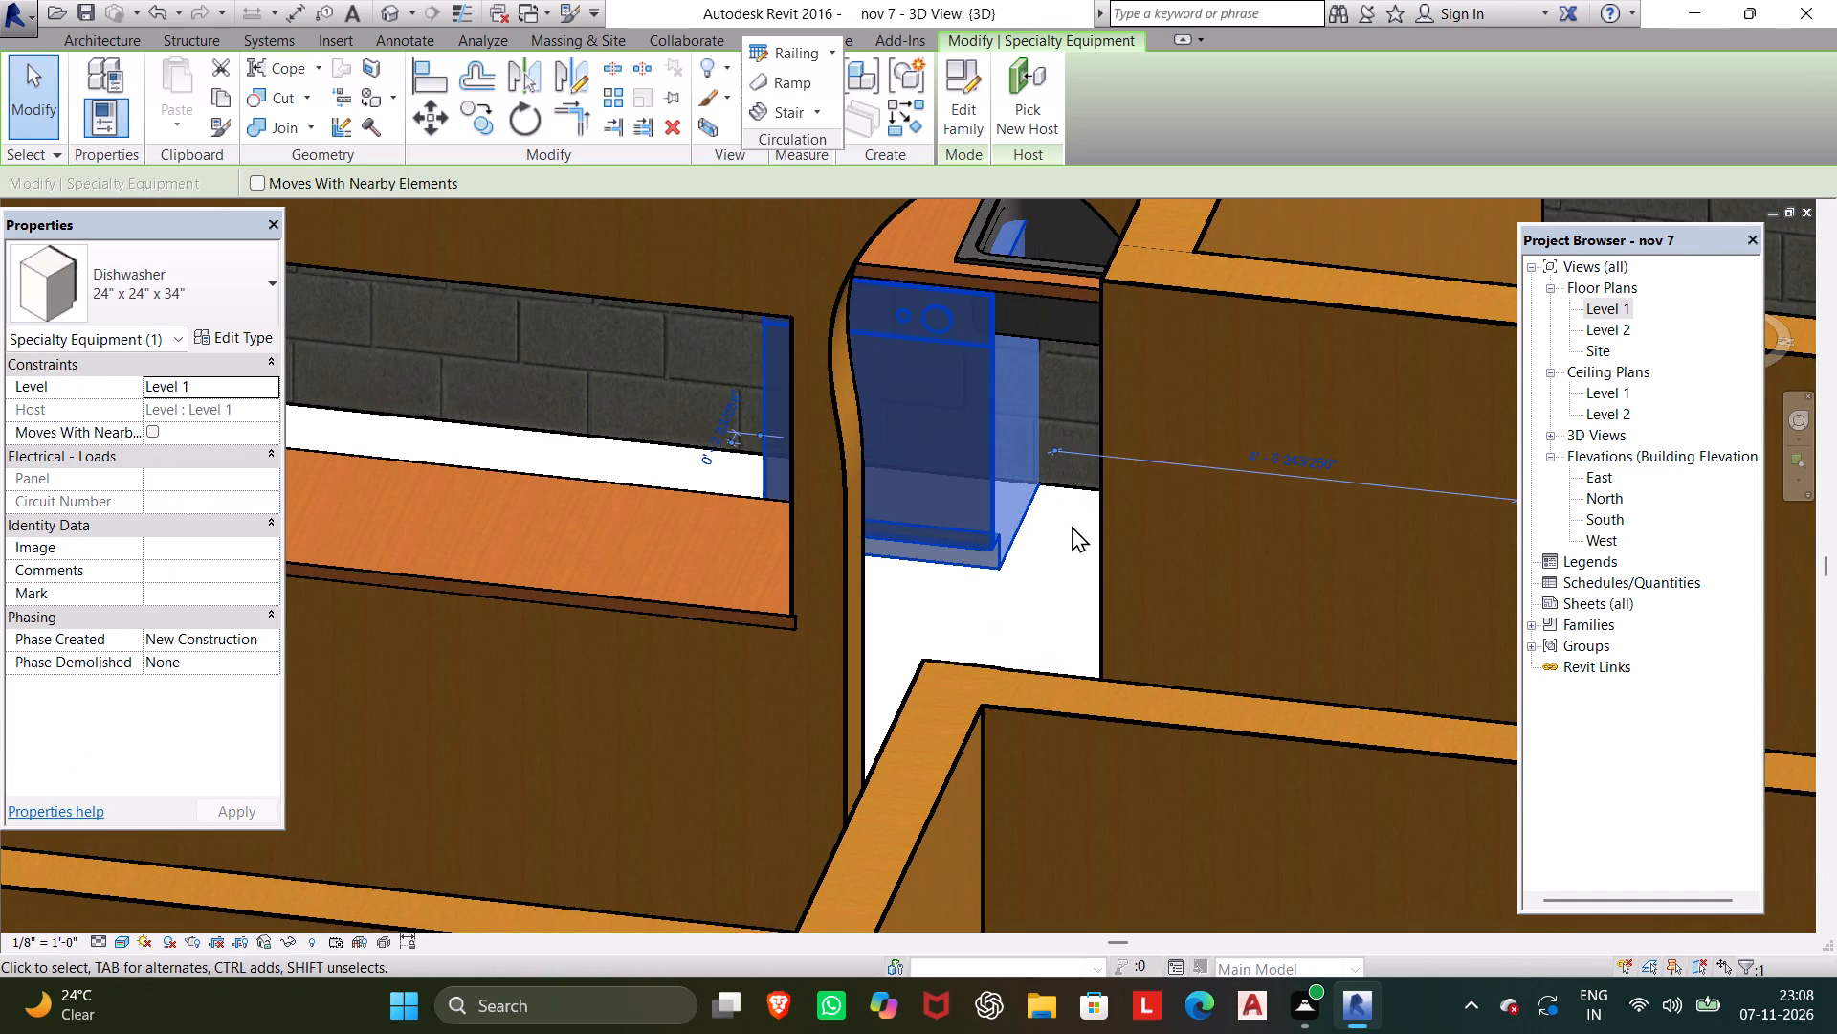
{"action": "key", "text": "Down"}
{"action": "key", "text": "Down"}
{"action": "key", "text": "Down"}
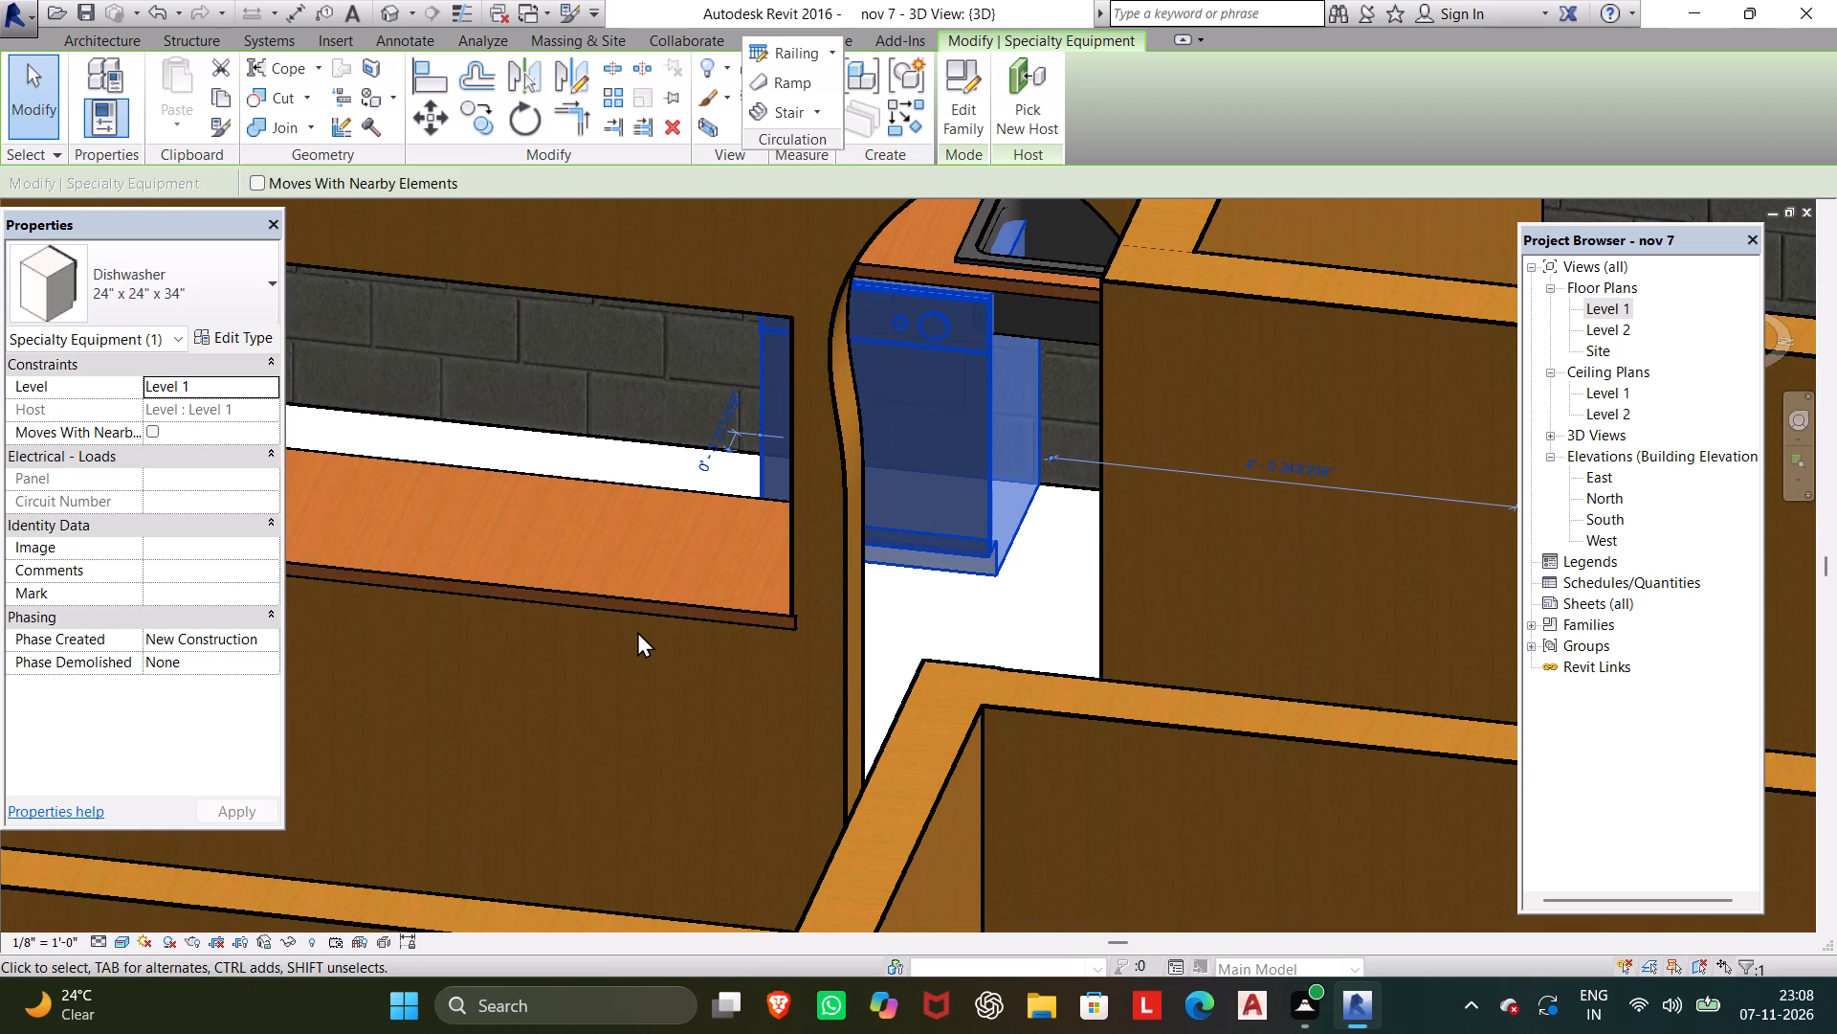
{"action": "key", "text": "Escape"}
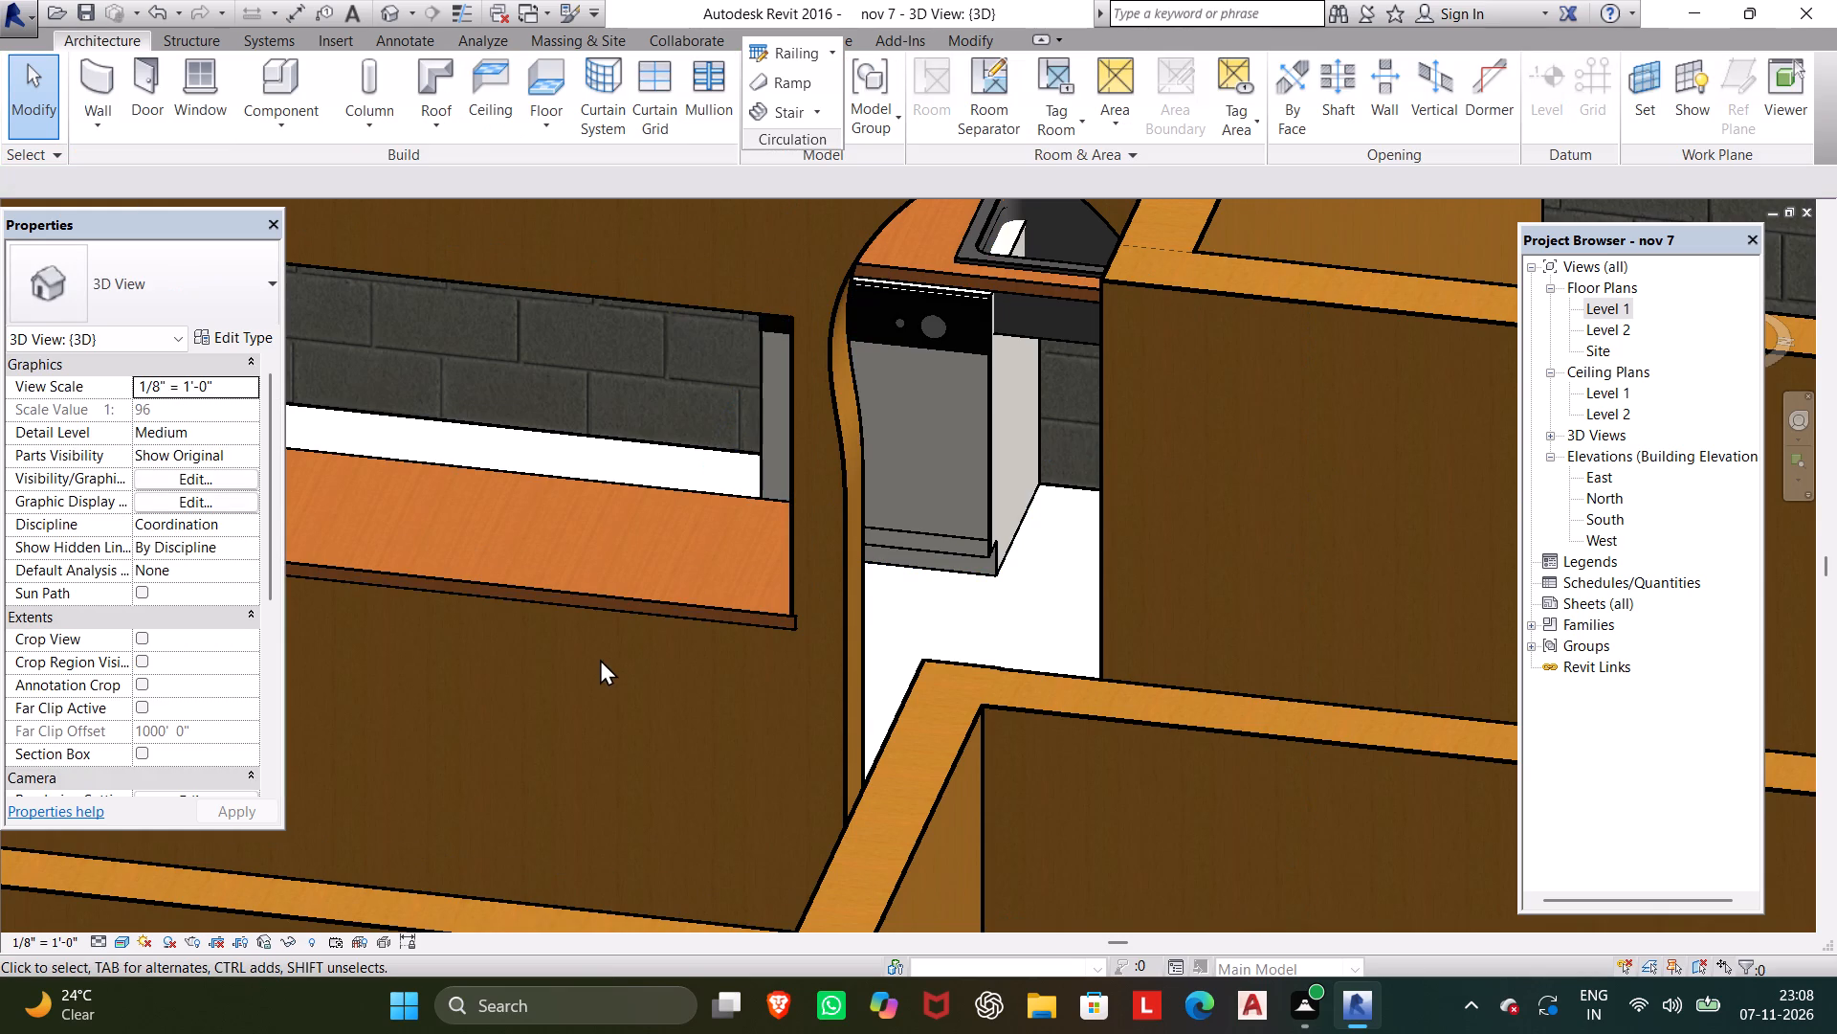
Nudge the dishwasher five increments along the countertop away from the sink, dismissing the card covering the drawing area.
{"action": "left_click", "coordinate": [1002, 488]}
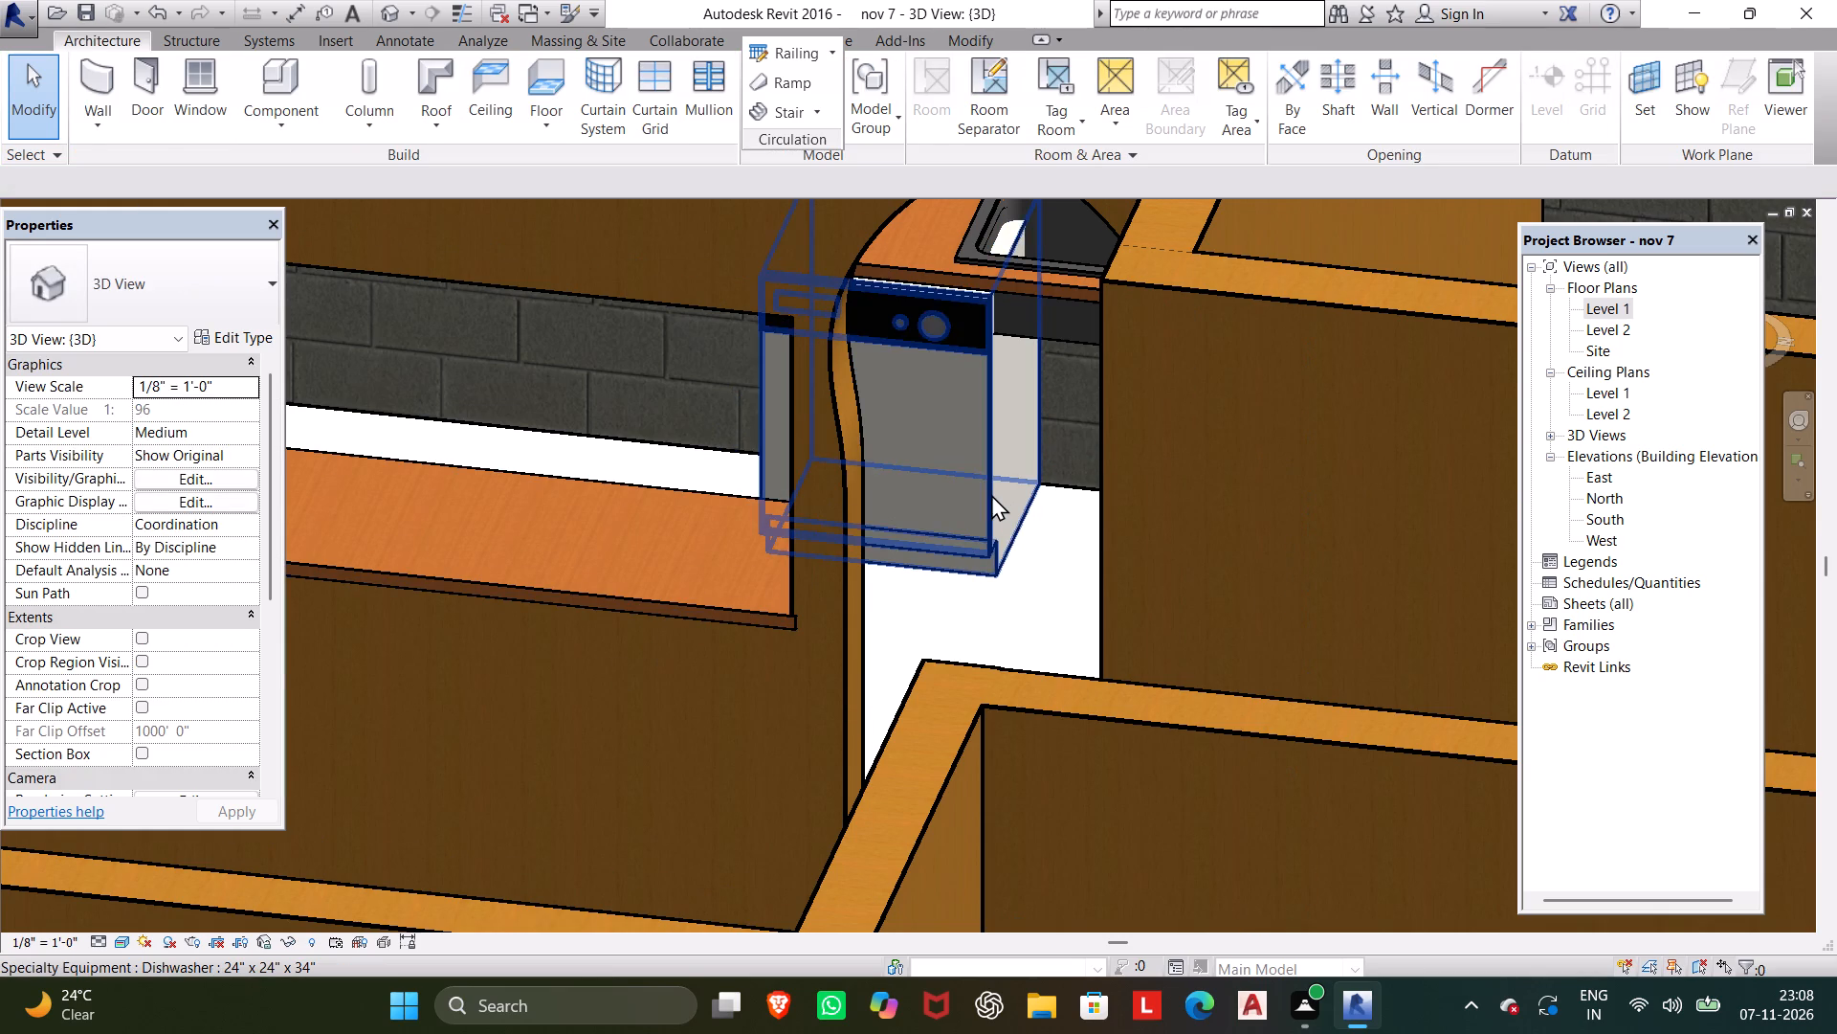
{"action": "left_click", "coordinate": [985, 494]}
{"action": "key", "text": "Left"}
{"action": "key", "text": "Left"}
{"action": "key", "text": "Left"}
{"action": "key", "text": "Left"}
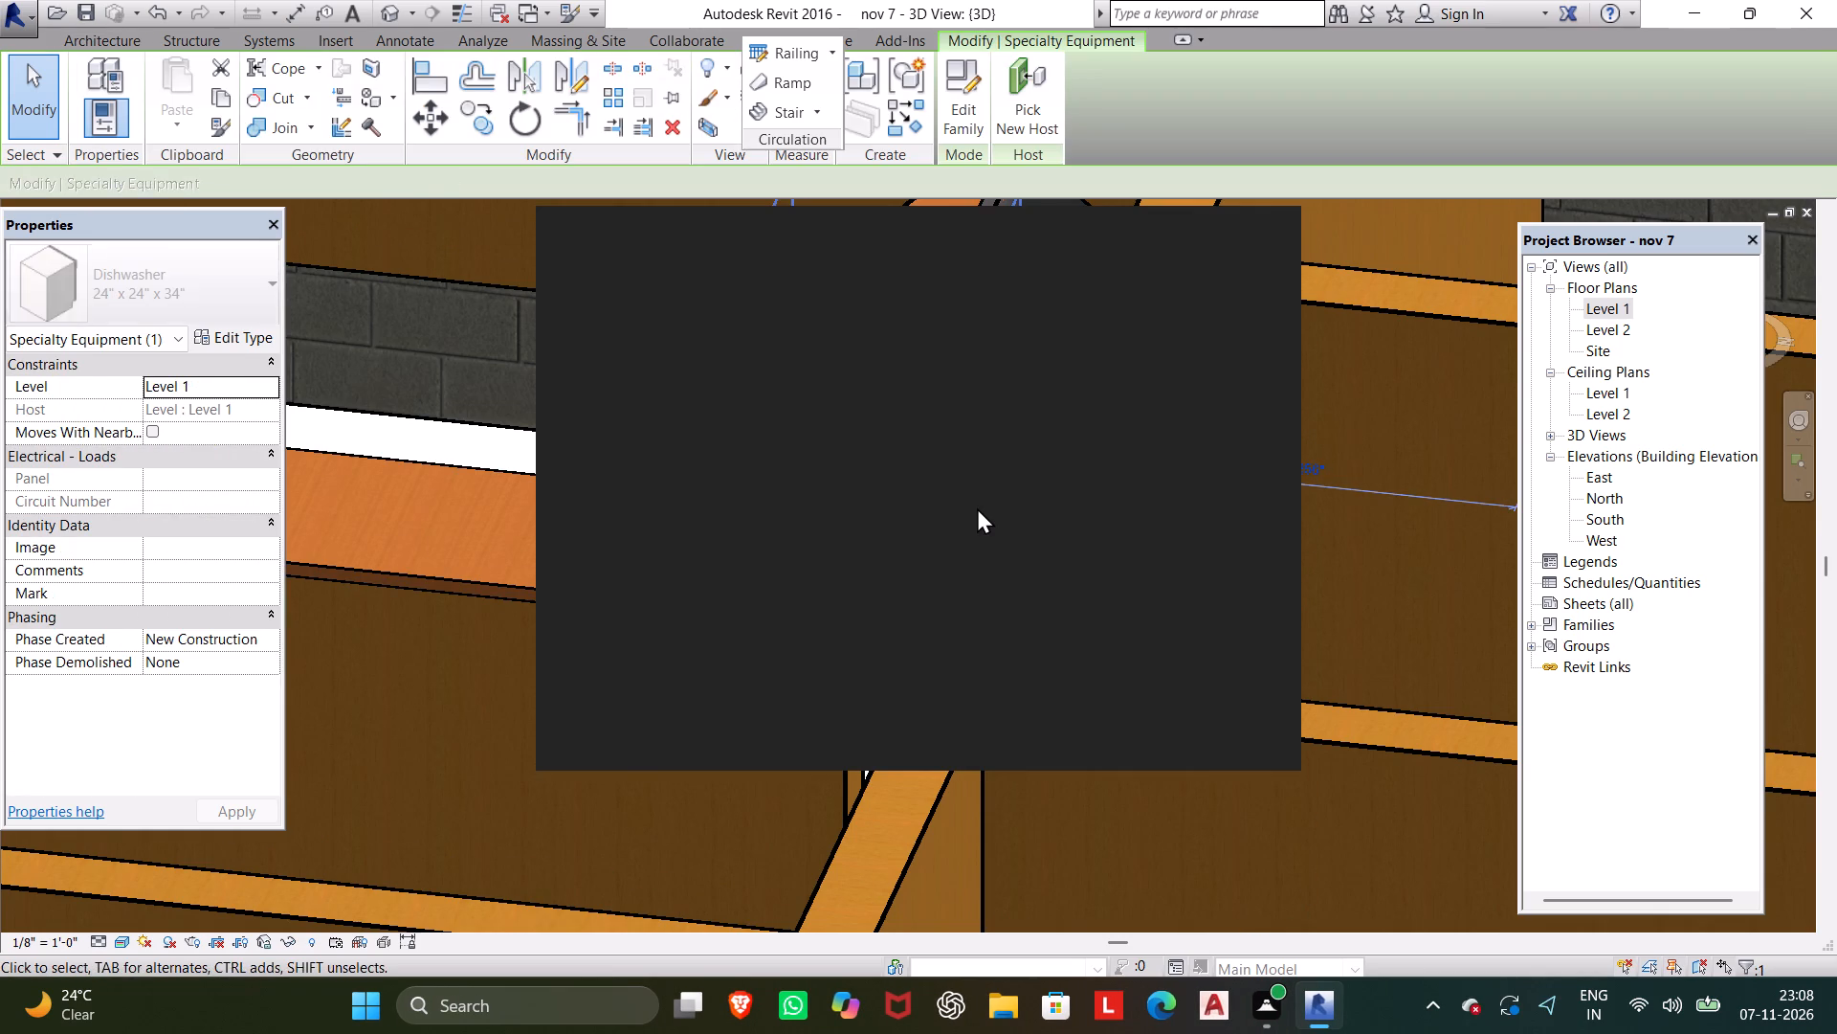
{"action": "key", "text": "Left"}
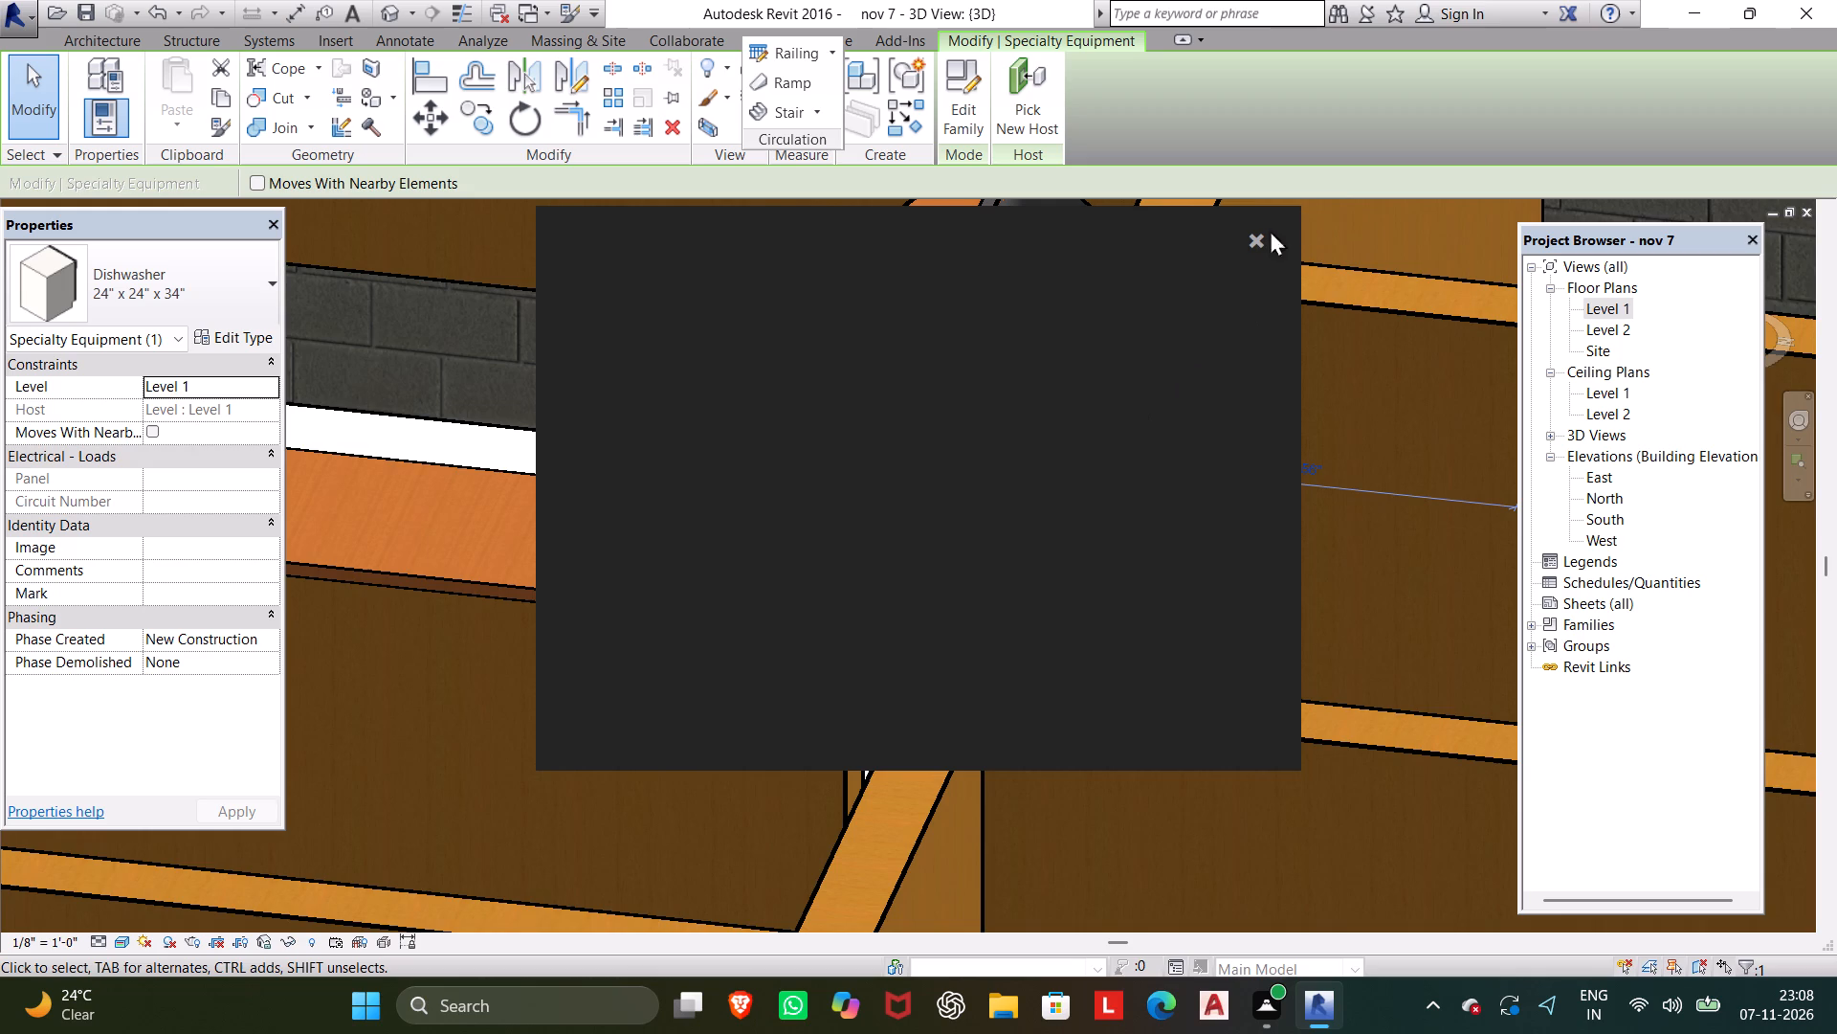
{"action": "left_click", "coordinate": [1255, 245]}
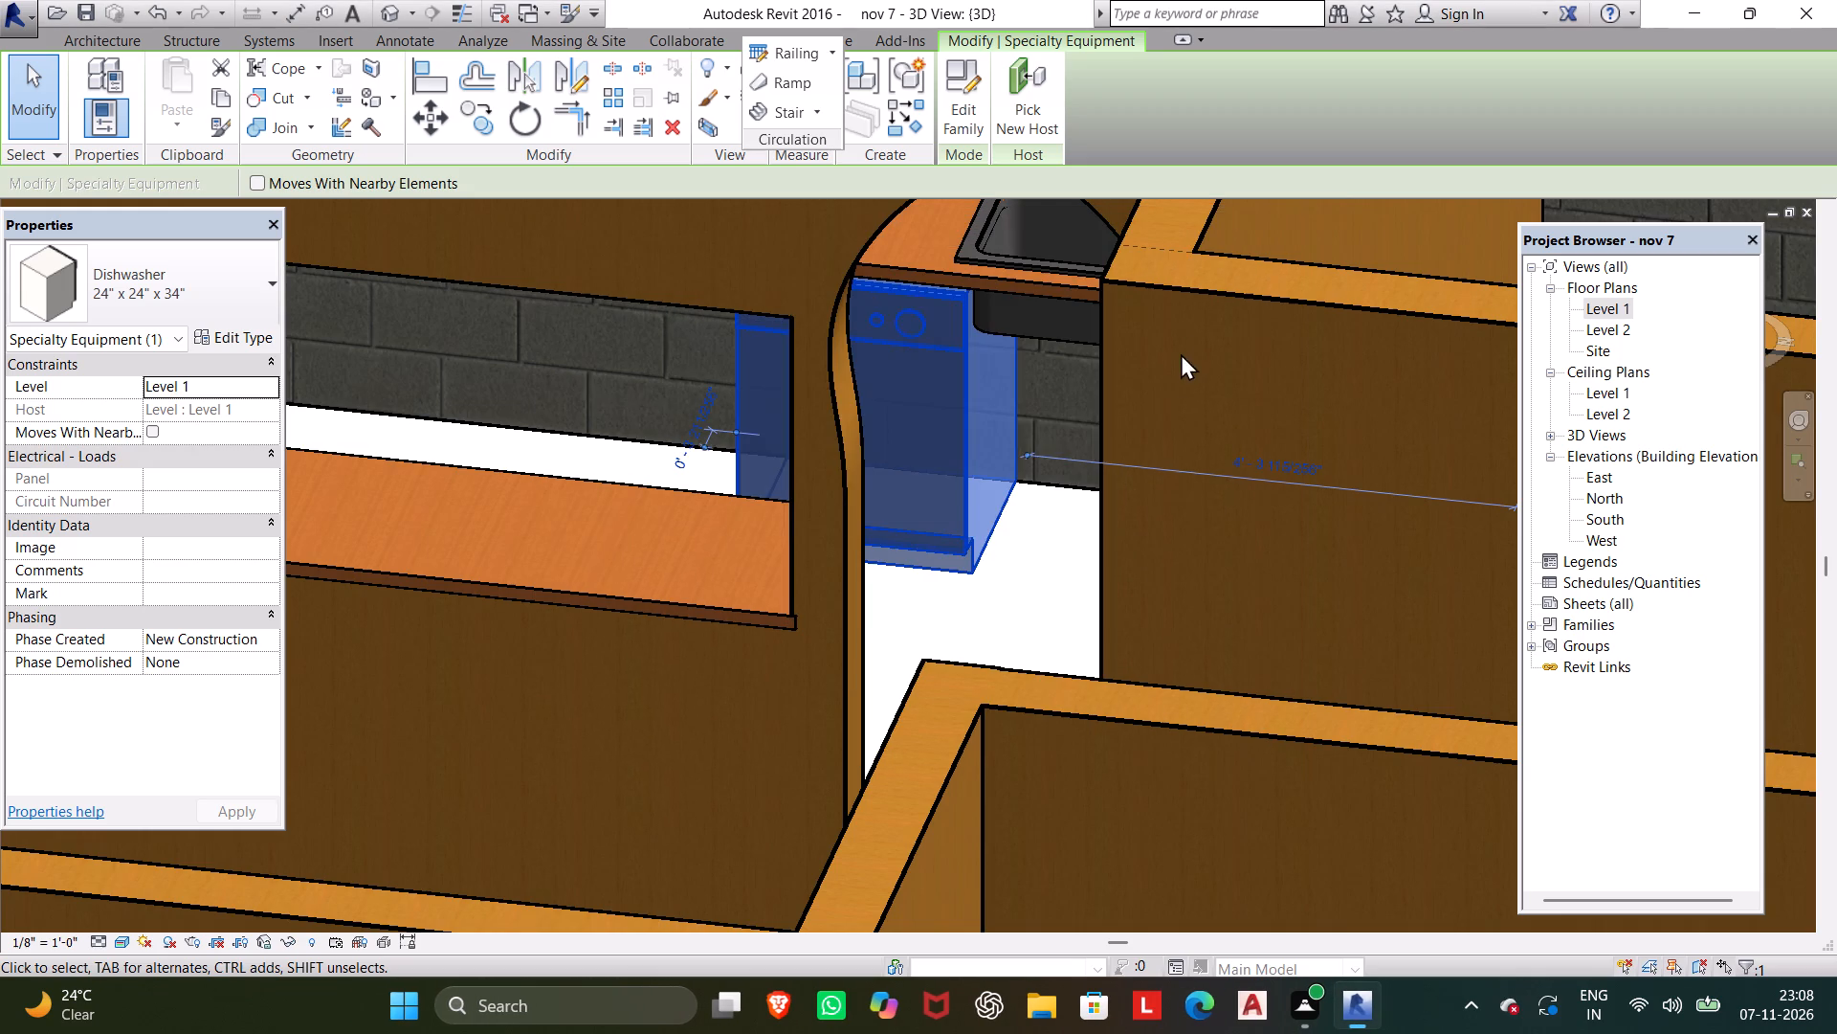
Nudge the dishwasher seven increments farther out from the exterior wall, and four more along the countertop away from the sink.
{"action": "key", "text": "Down"}
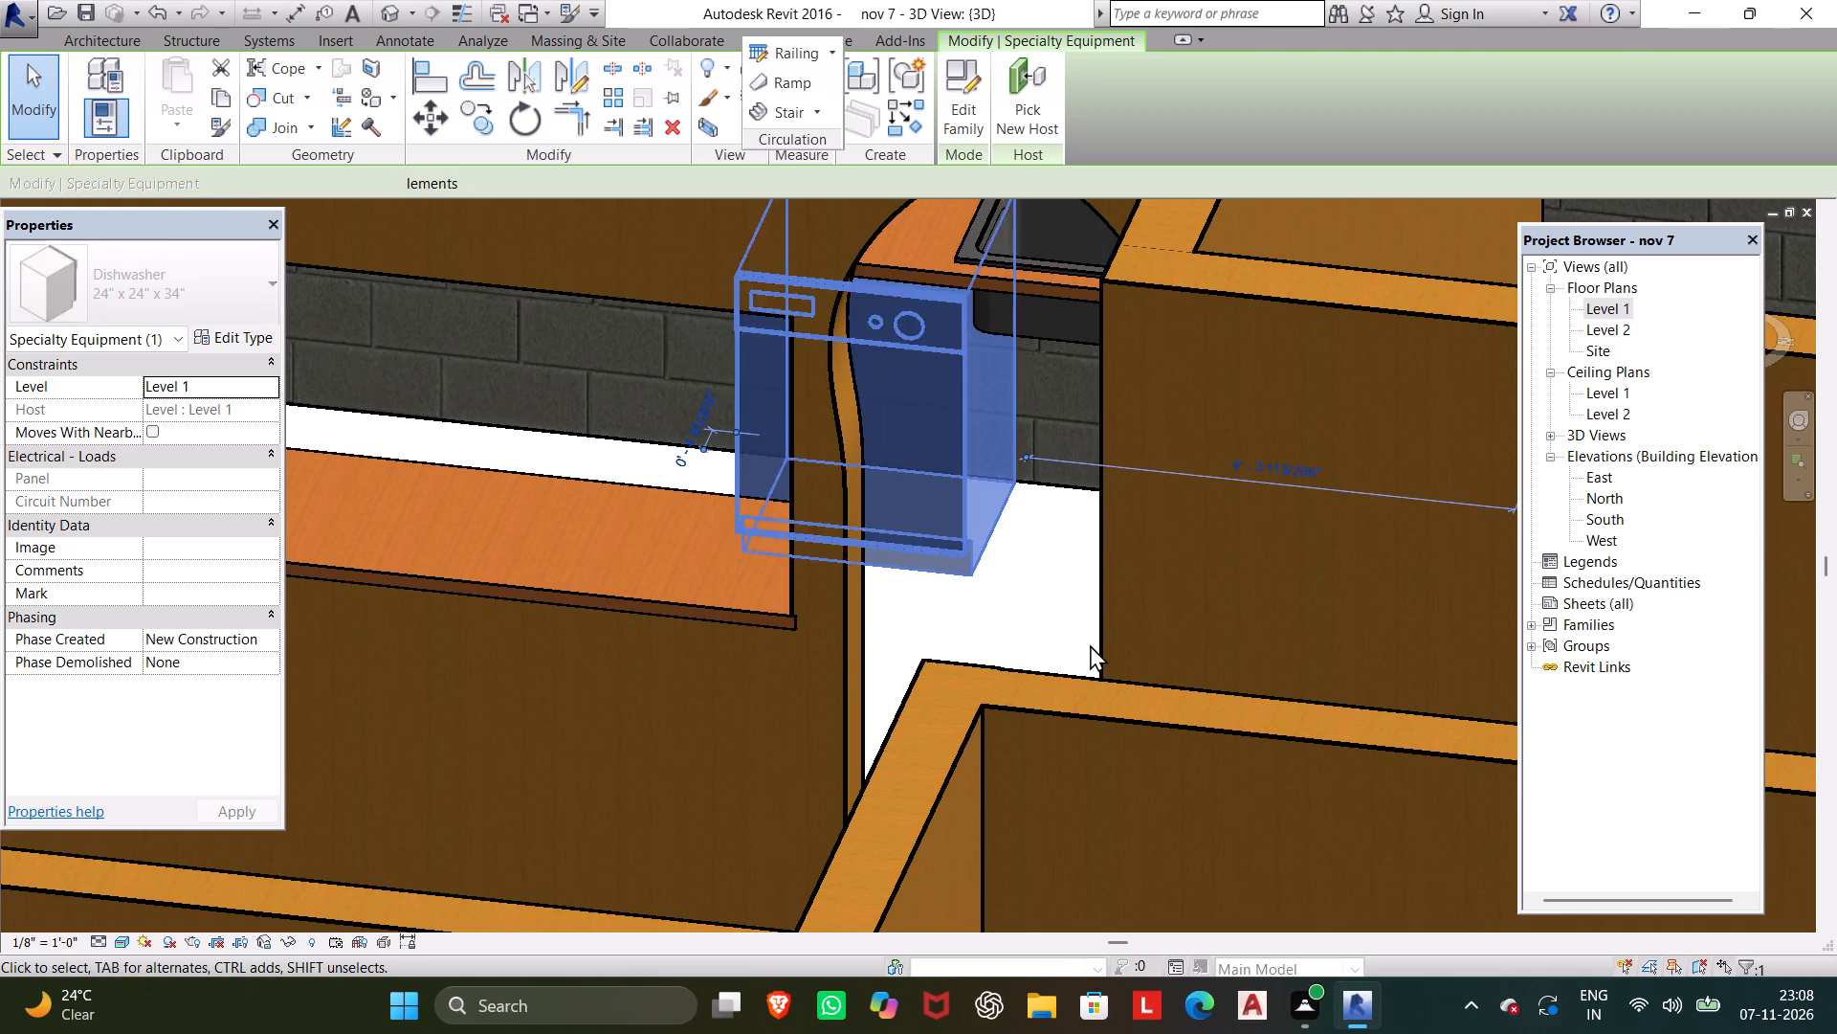
{"action": "key", "text": "Down"}
{"action": "key", "text": "Down"}
{"action": "key", "text": "Down"}
{"action": "key", "text": "Down"}
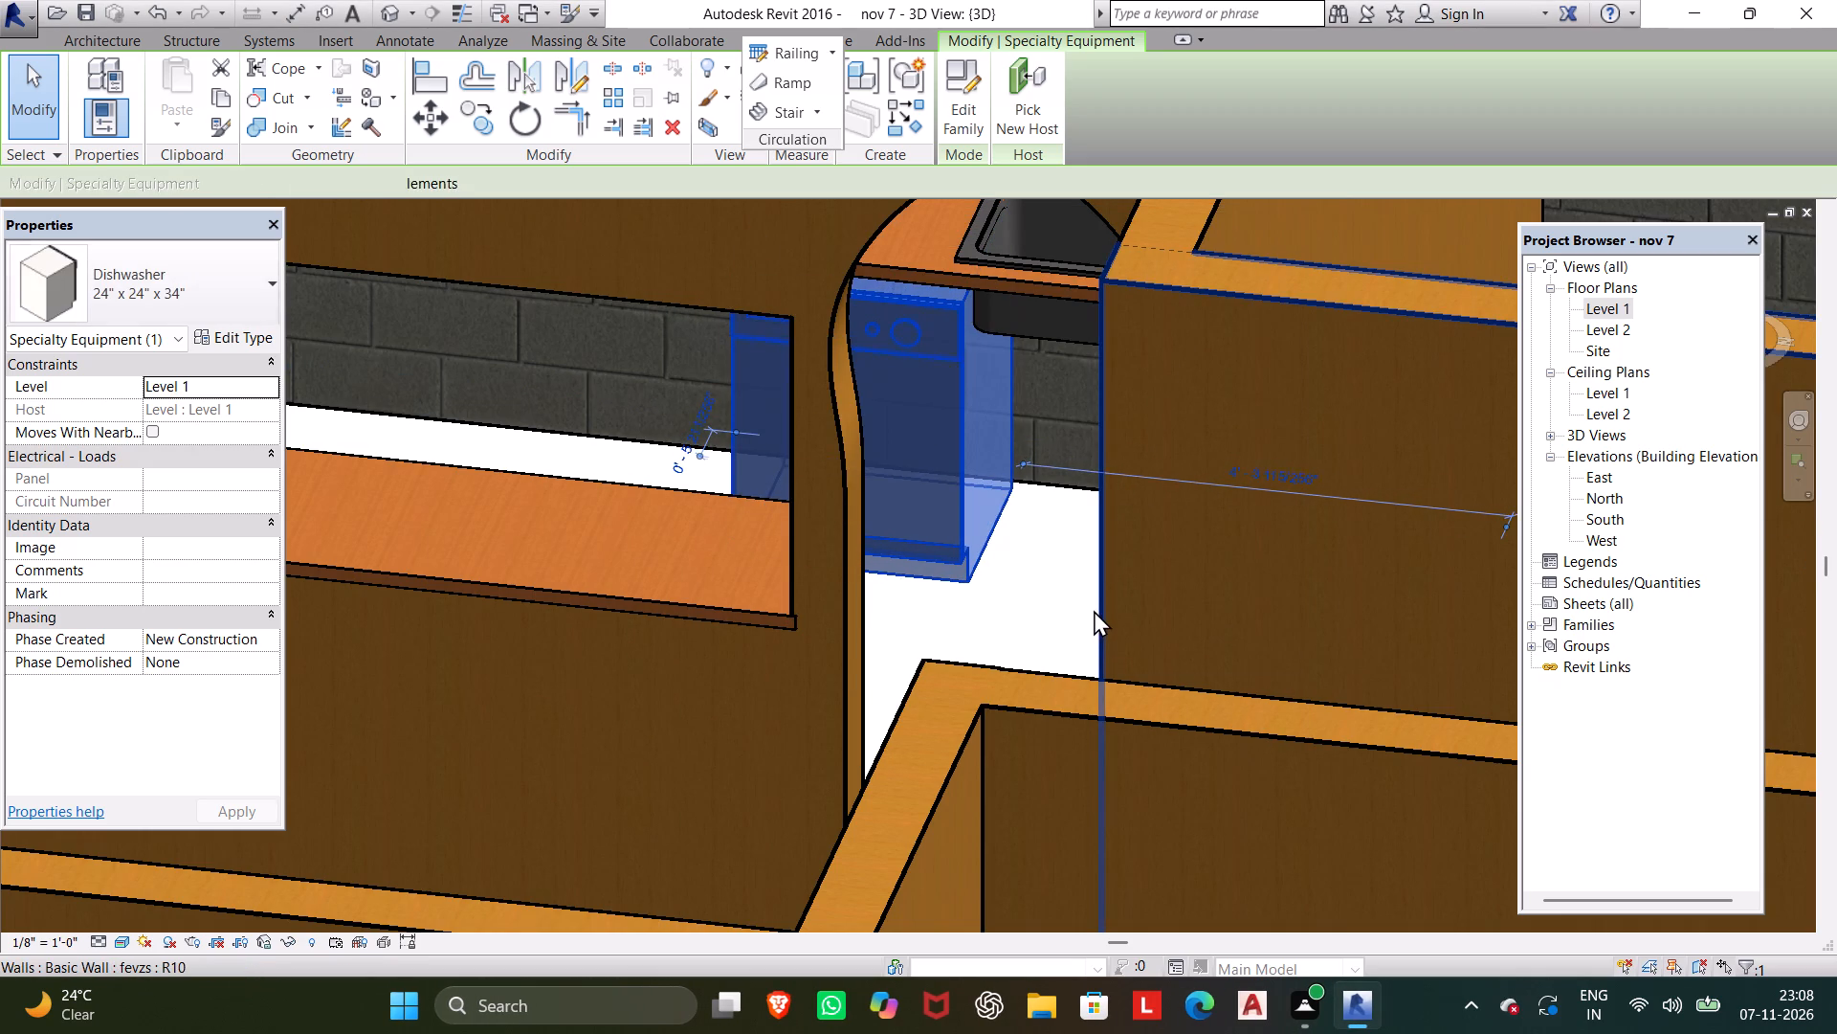
{"action": "key", "text": "Down"}
{"action": "key", "text": "Down"}
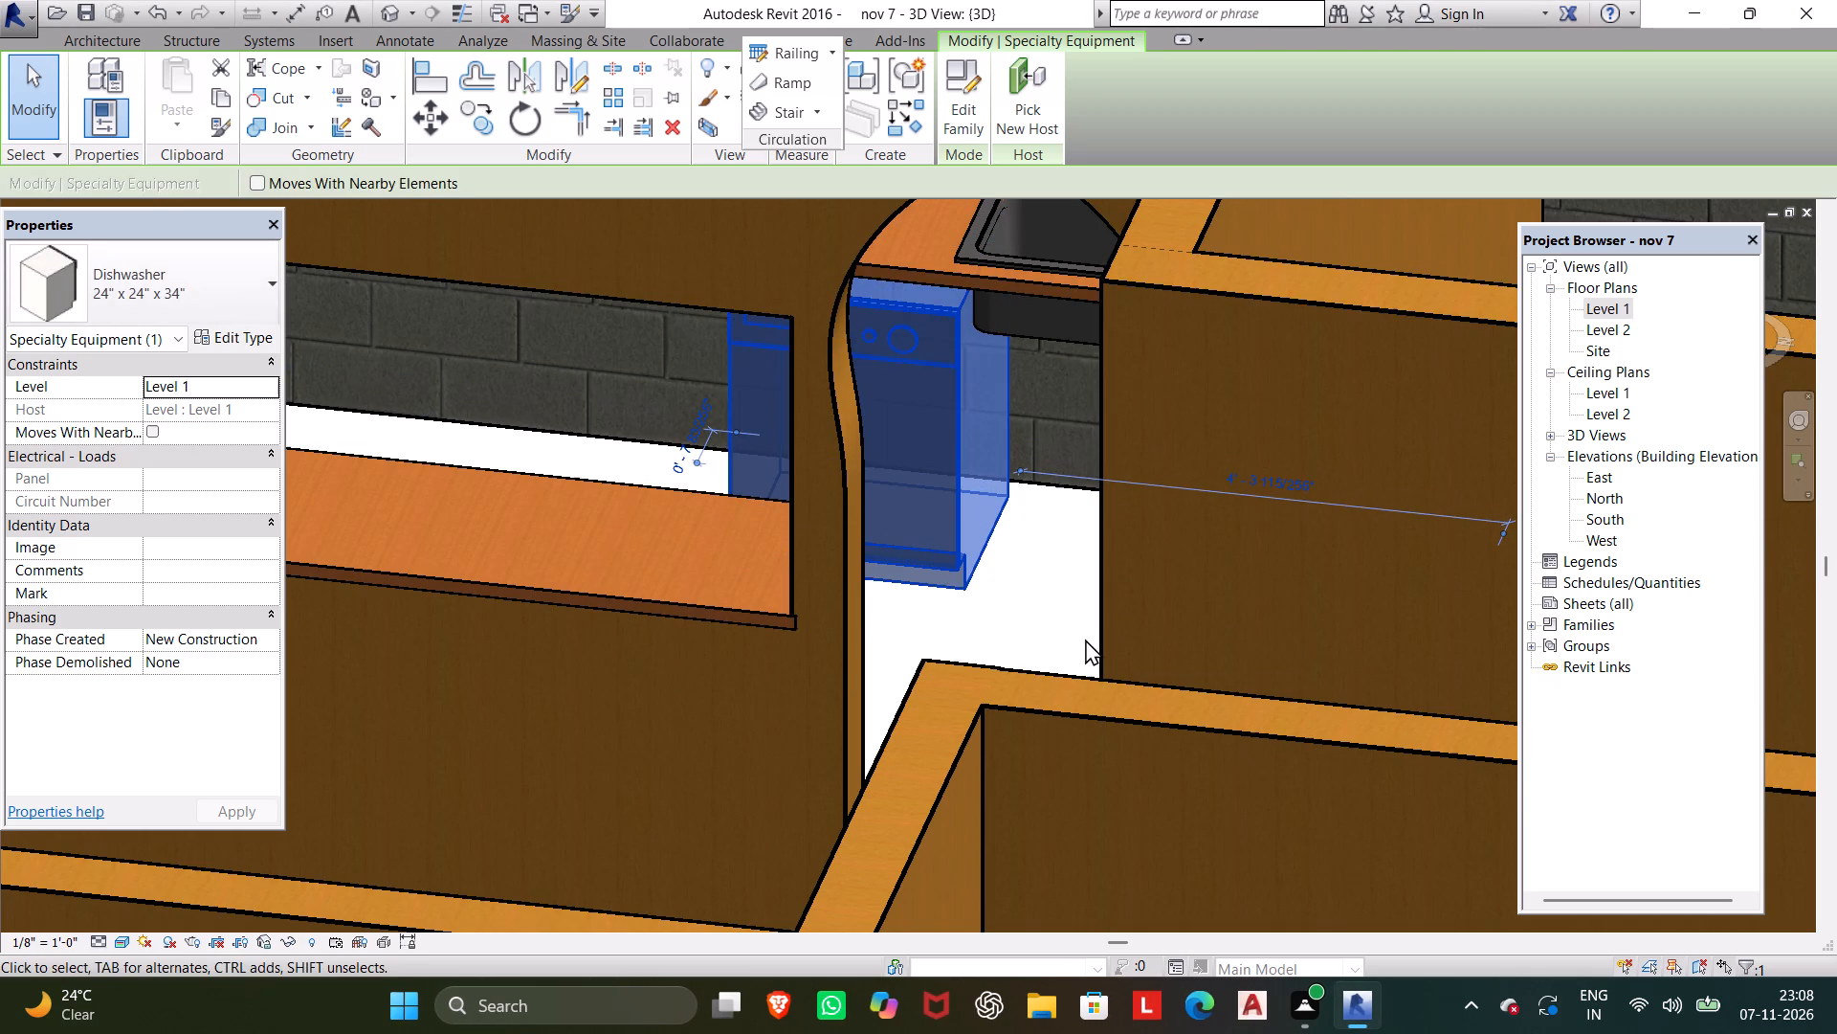
{"action": "key", "text": "Left"}
{"action": "key", "text": "Left"}
{"action": "key", "text": "Left"}
{"action": "key", "text": "Left"}
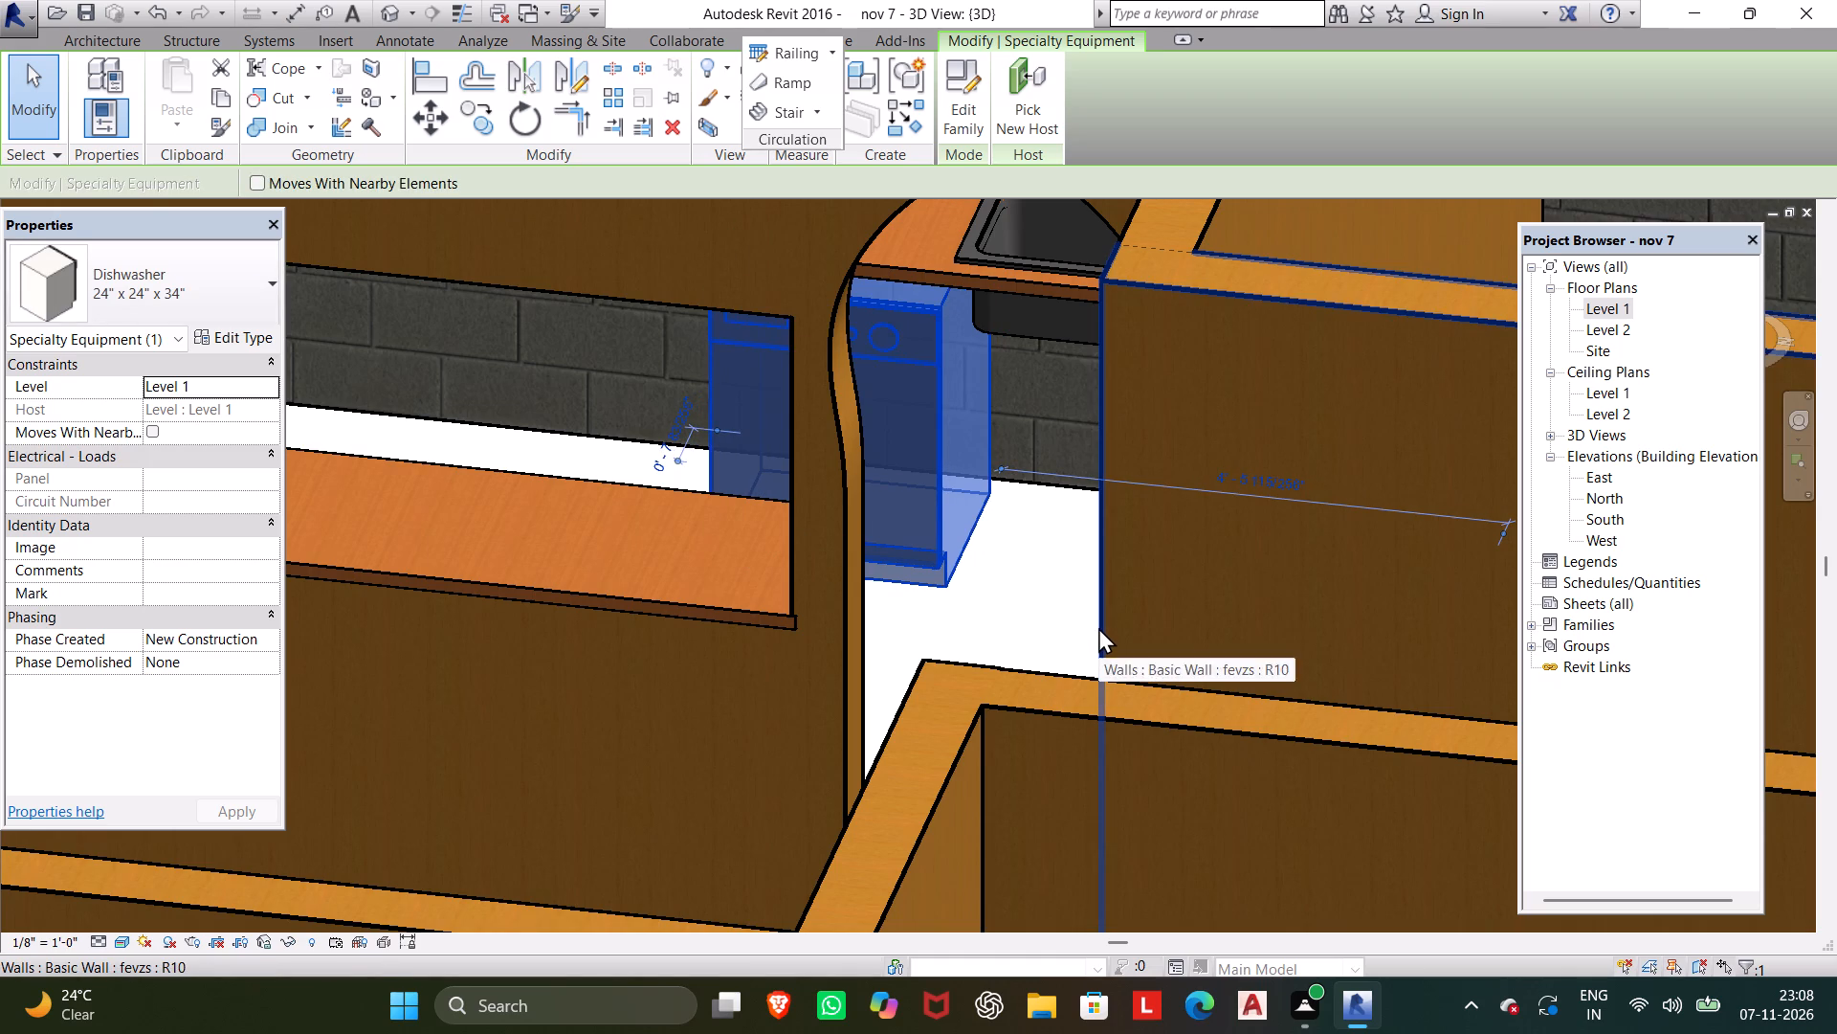
From above the cook top, nudge the dishwasher slightly back toward the exterior wall, closer to the countertop's front edge.
{"action": "middle_click_drag", "start_coordinate": [548, 708], "coordinate": [670, 878], "text": "shift"}
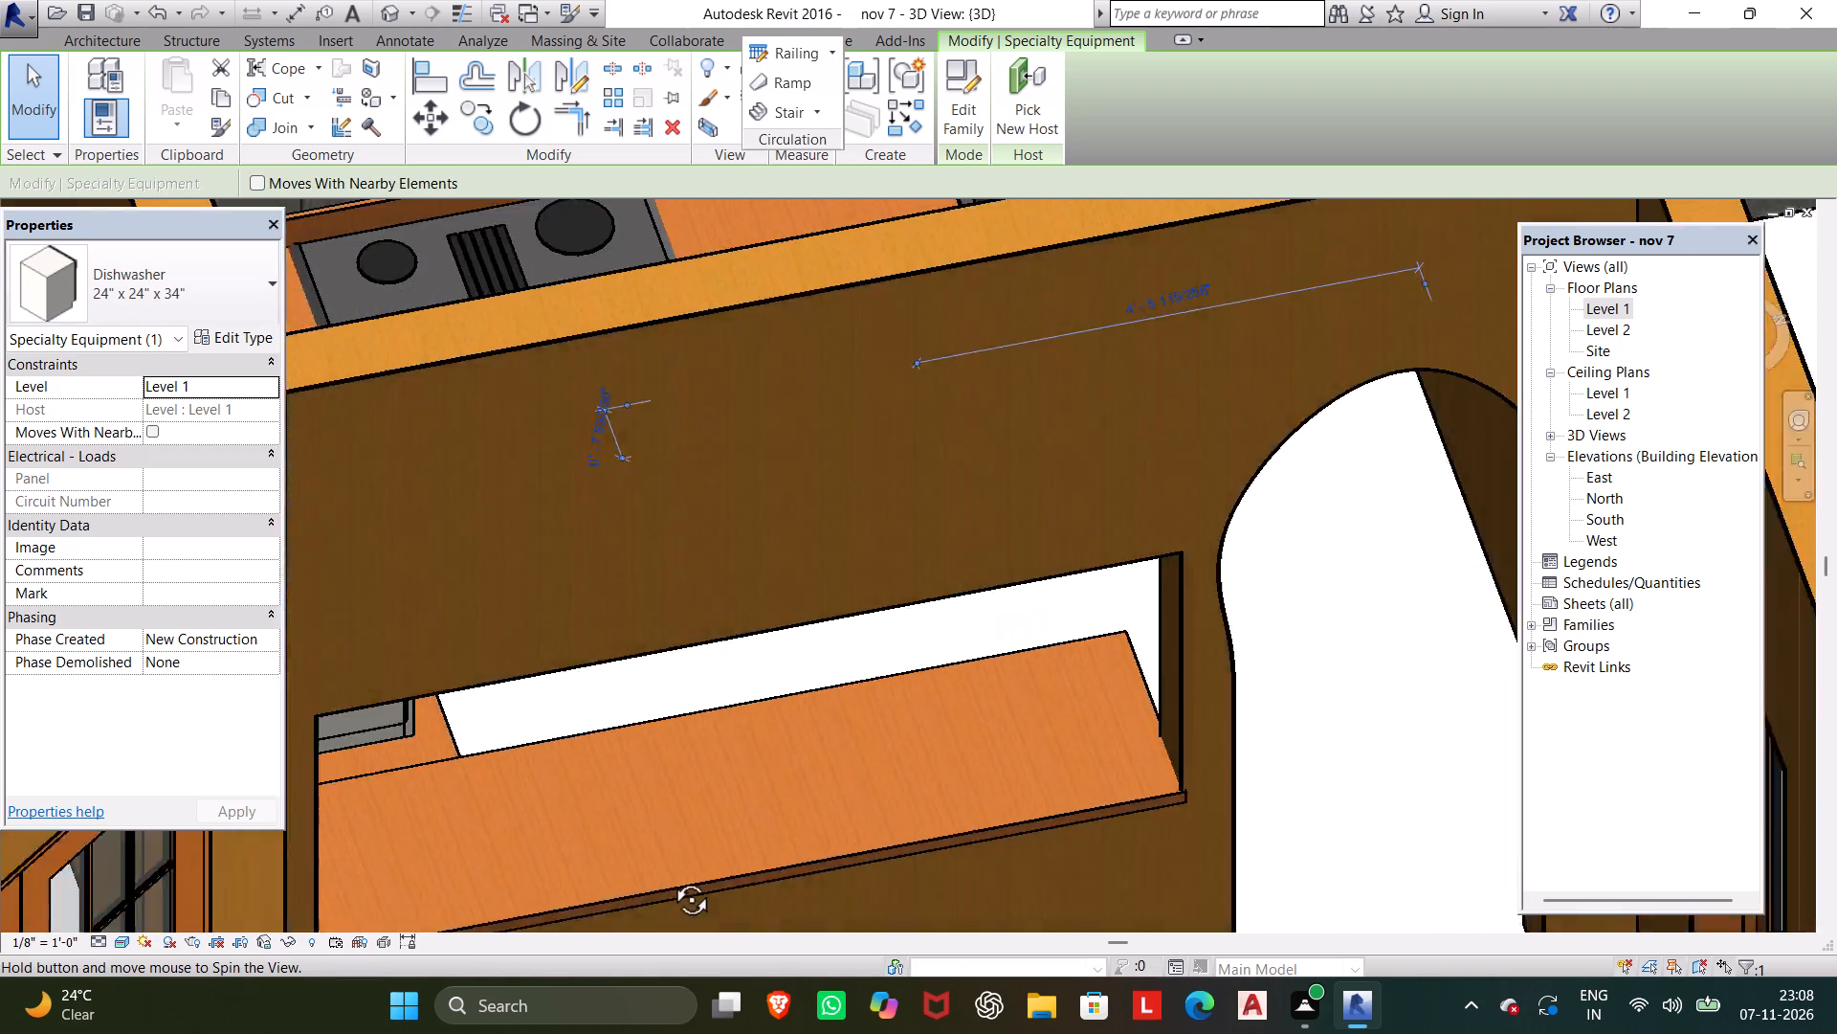
{"action": "middle_click_drag", "start_coordinate": [670, 878], "coordinate": [884, 1023], "text": "shift"}
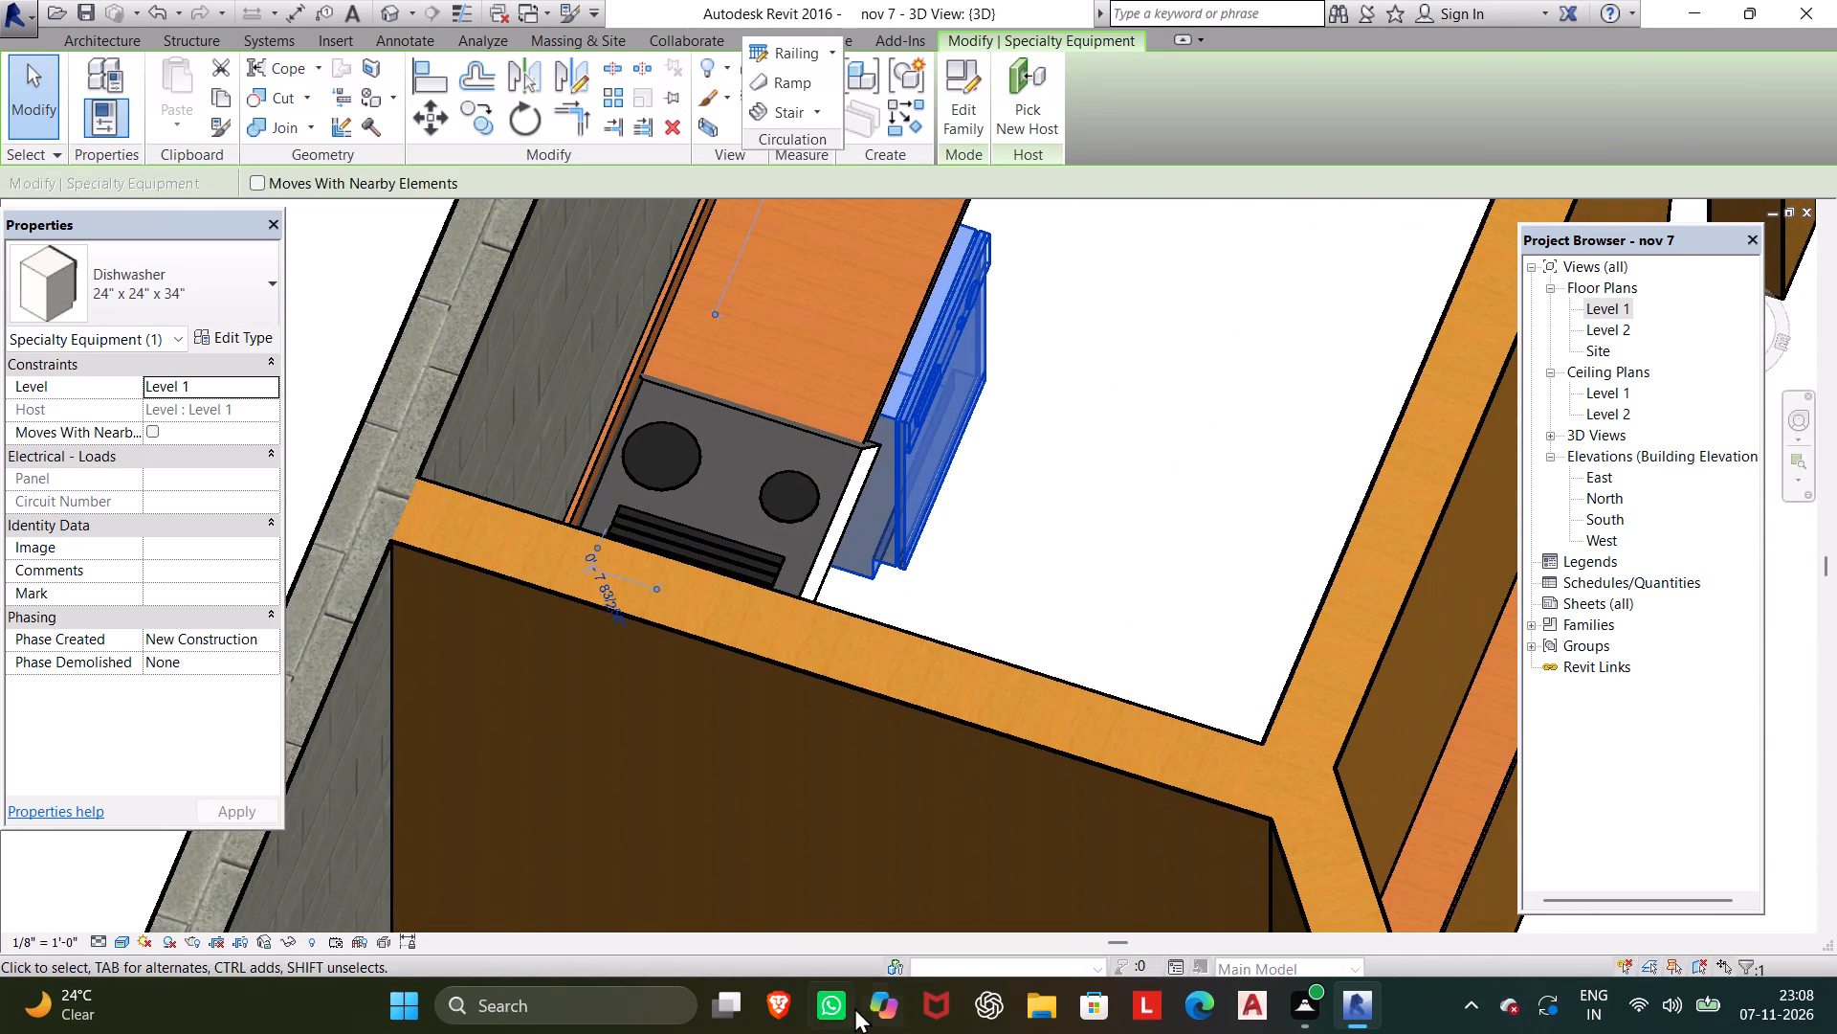
{"action": "key", "text": "Left"}
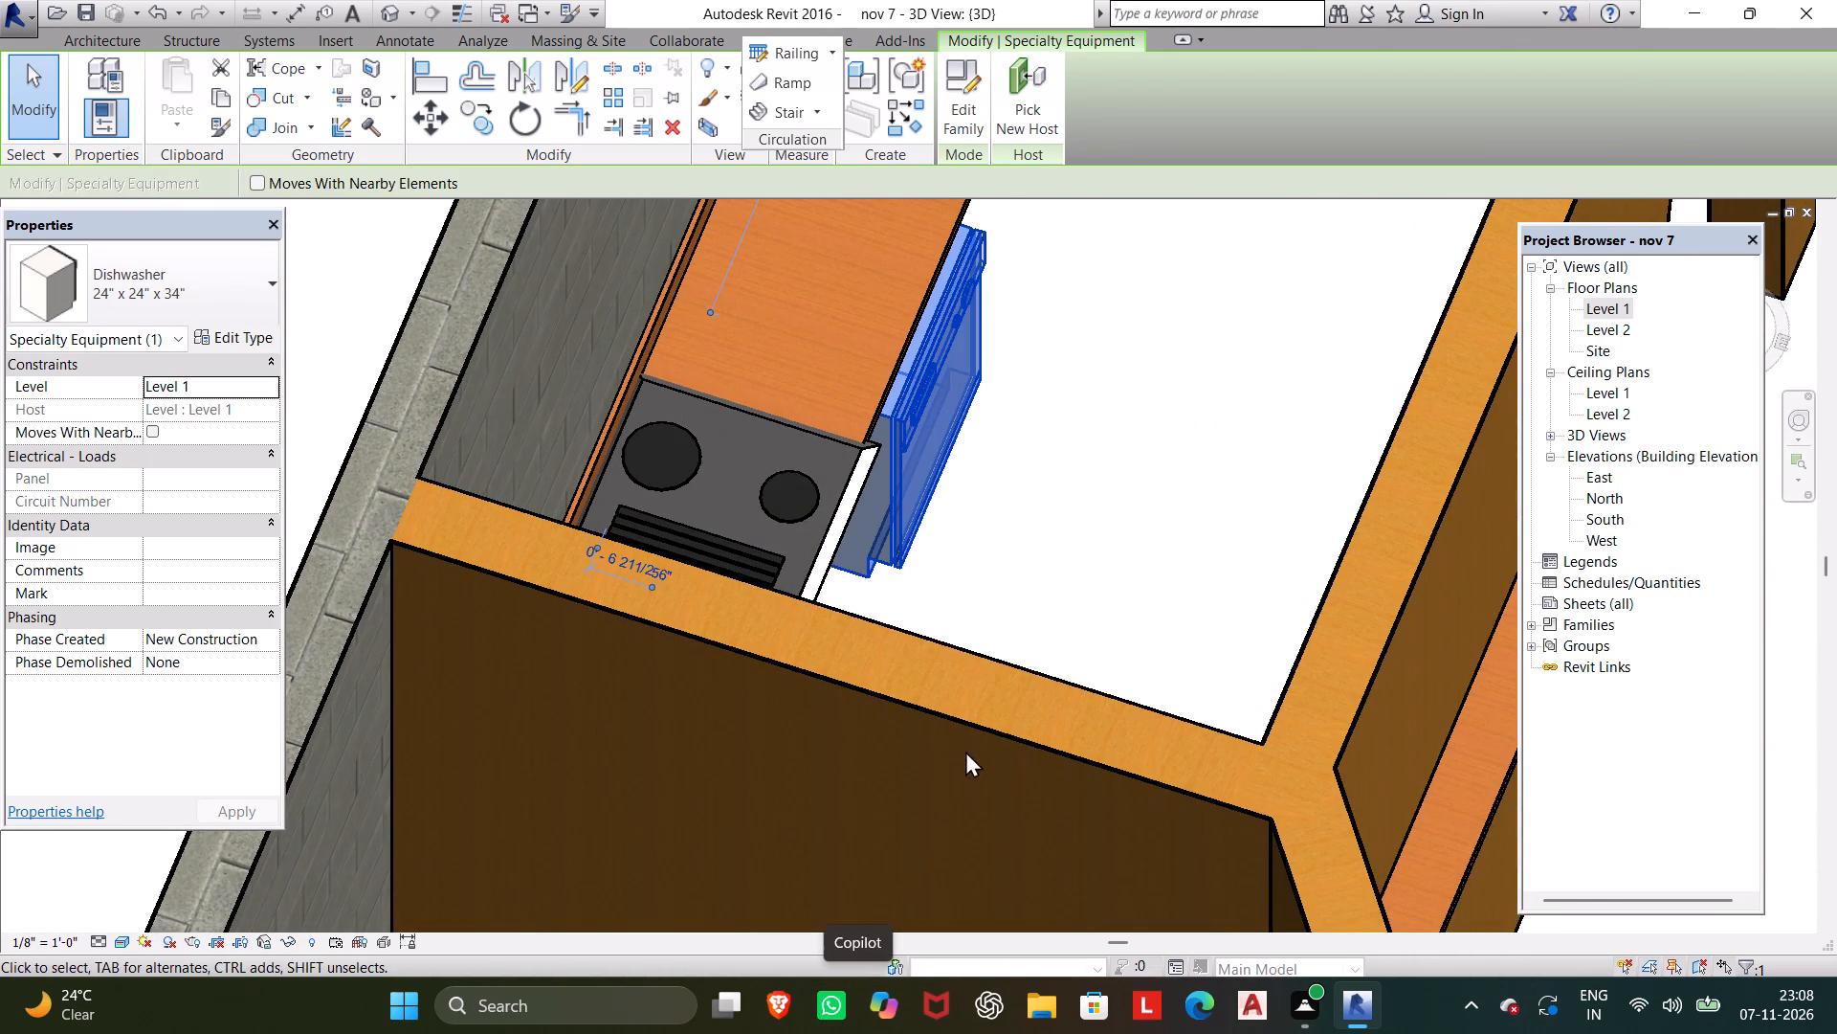
{"action": "left_click", "coordinate": [1066, 615]}
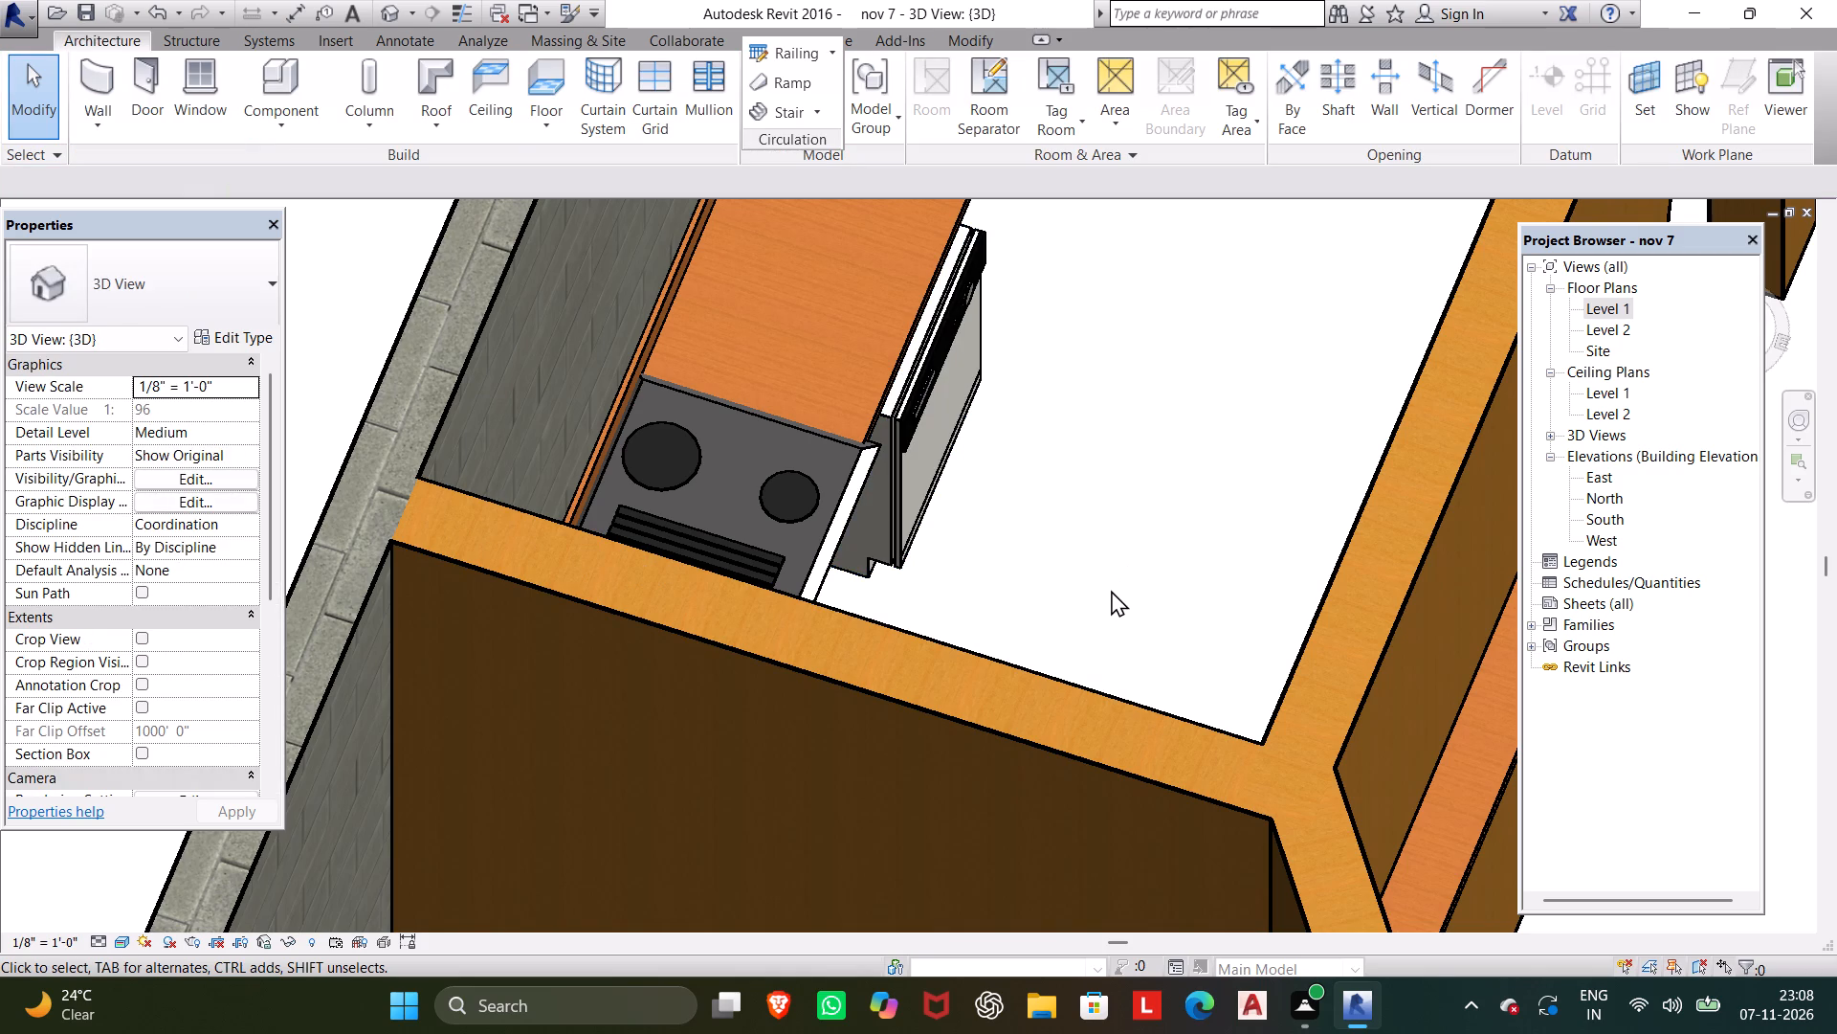
{"action": "left_click", "coordinate": [900, 549]}
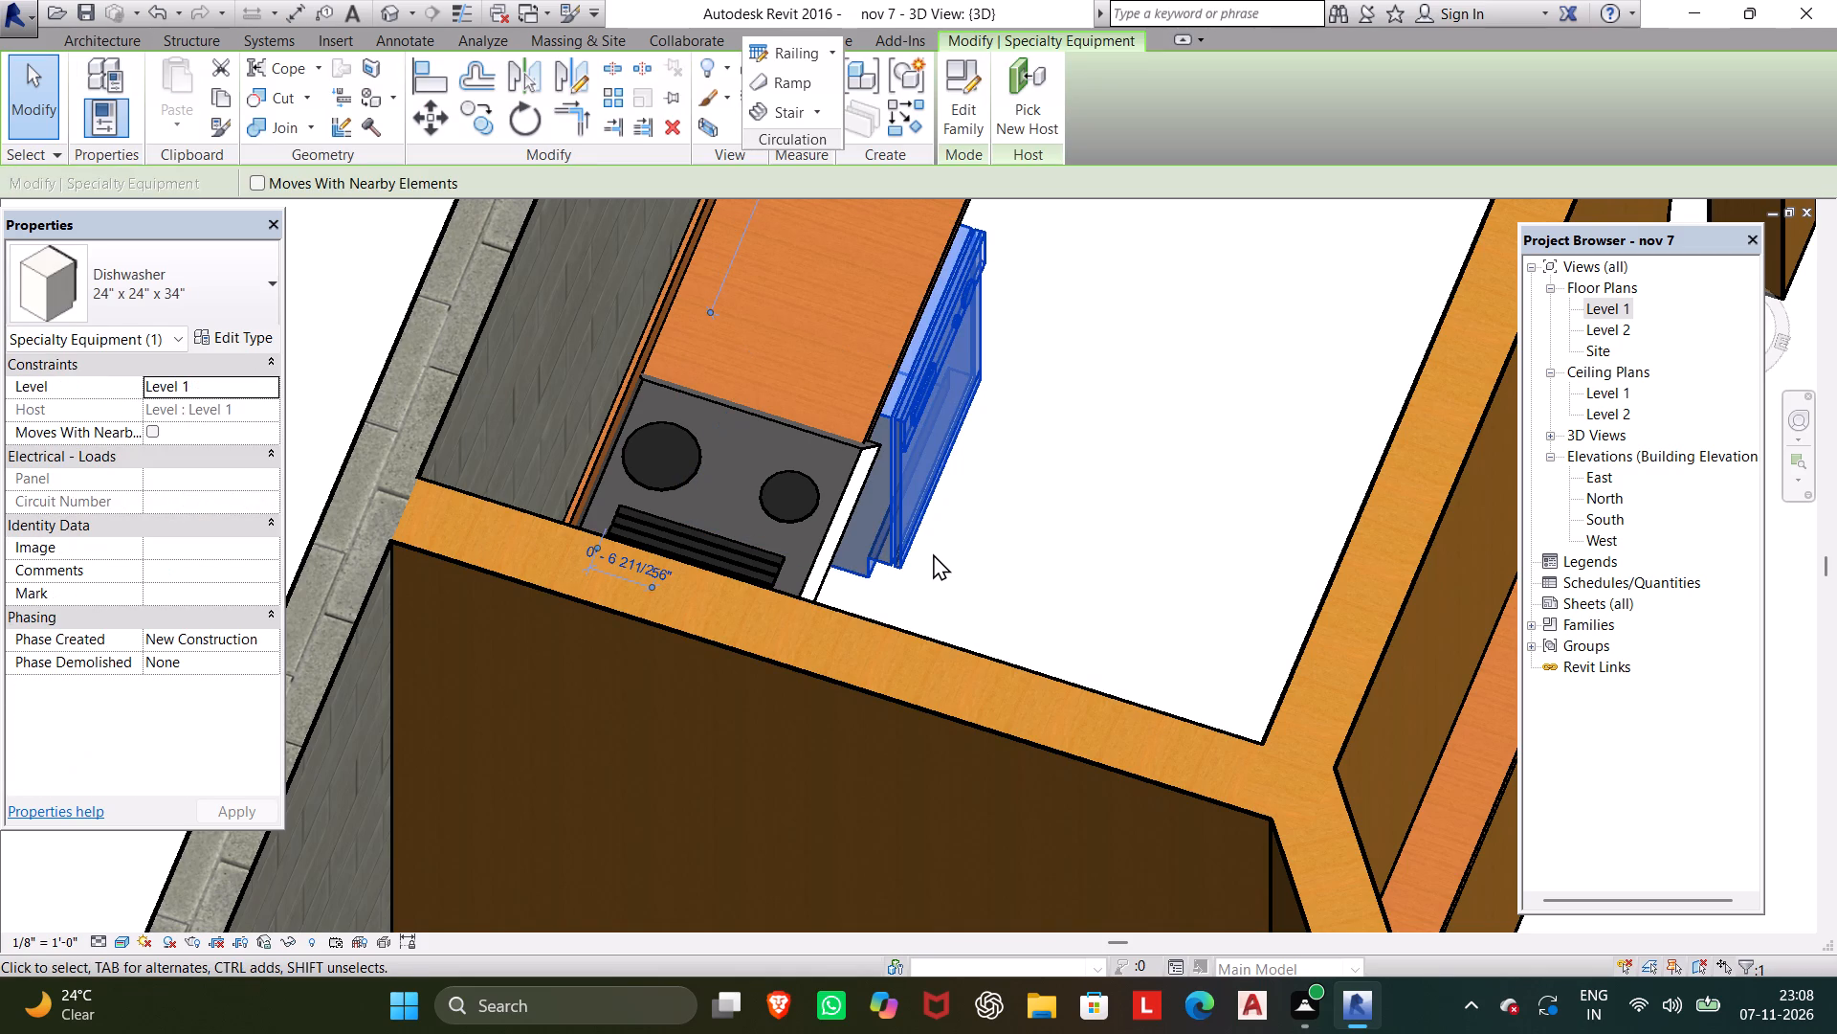
{"action": "key", "text": "Left"}
{"action": "key", "text": "Right"}
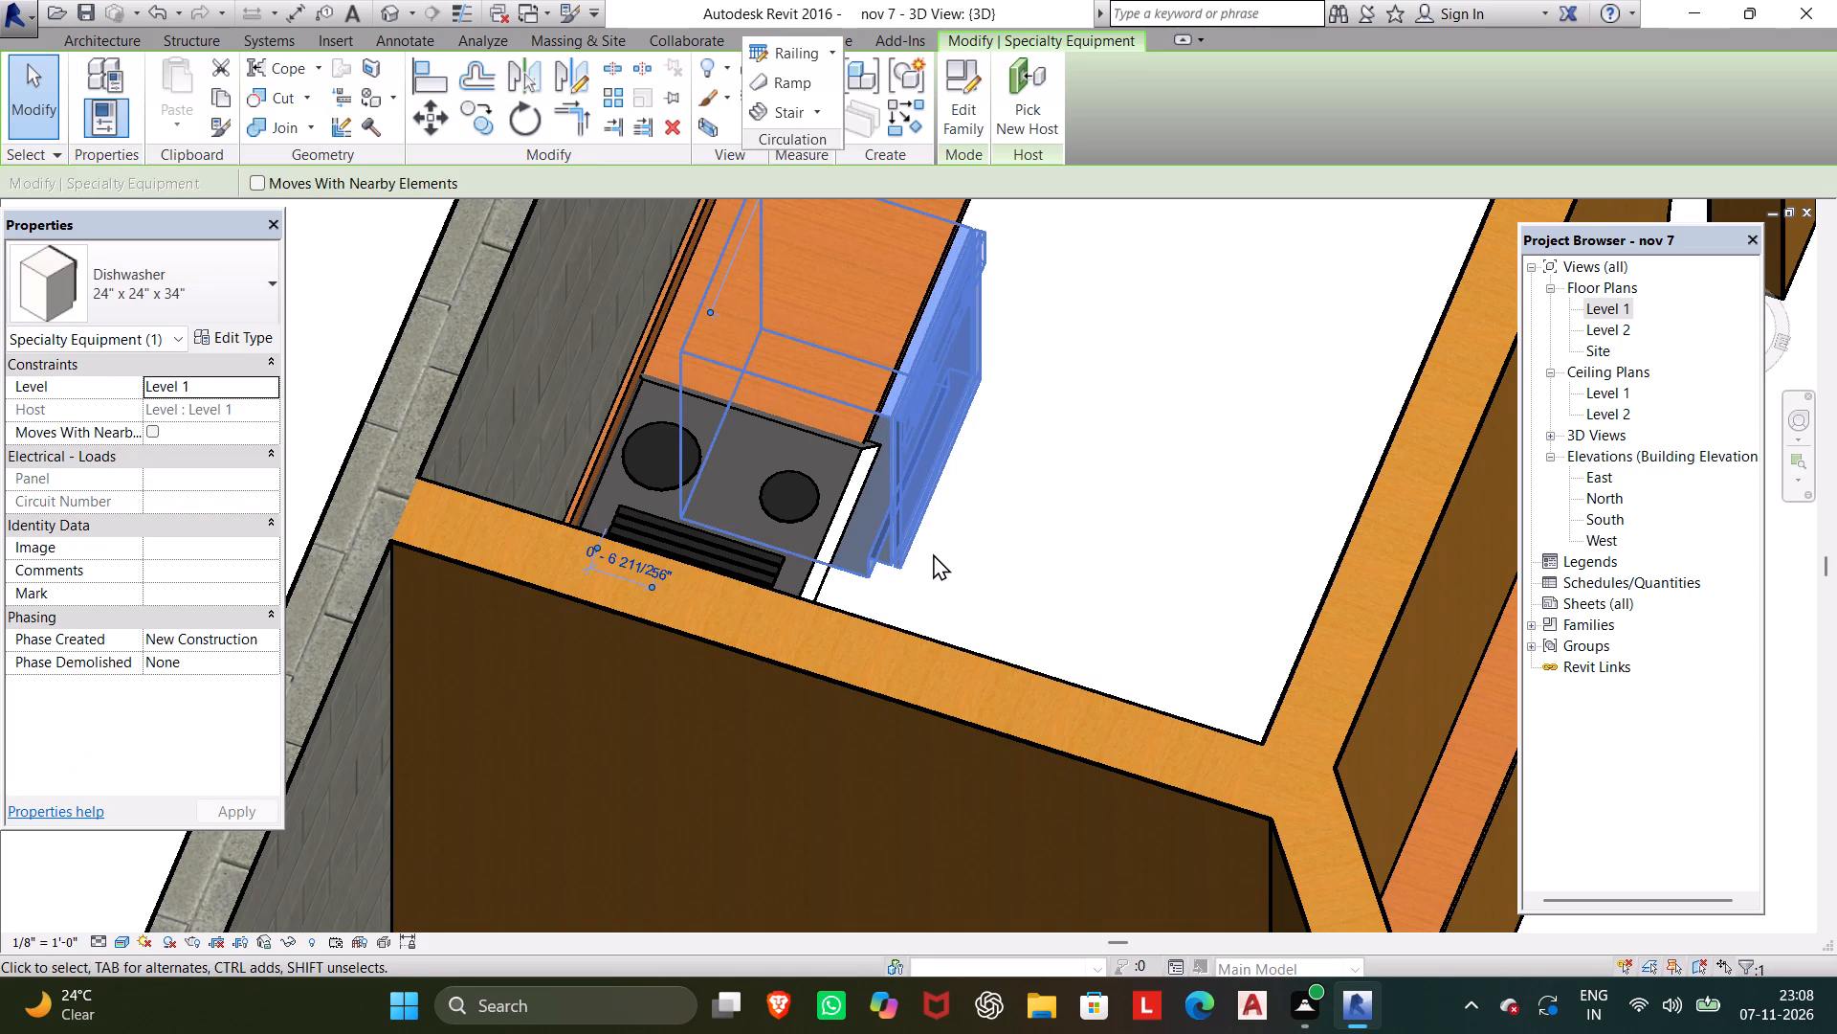
{"action": "key", "text": "Left"}
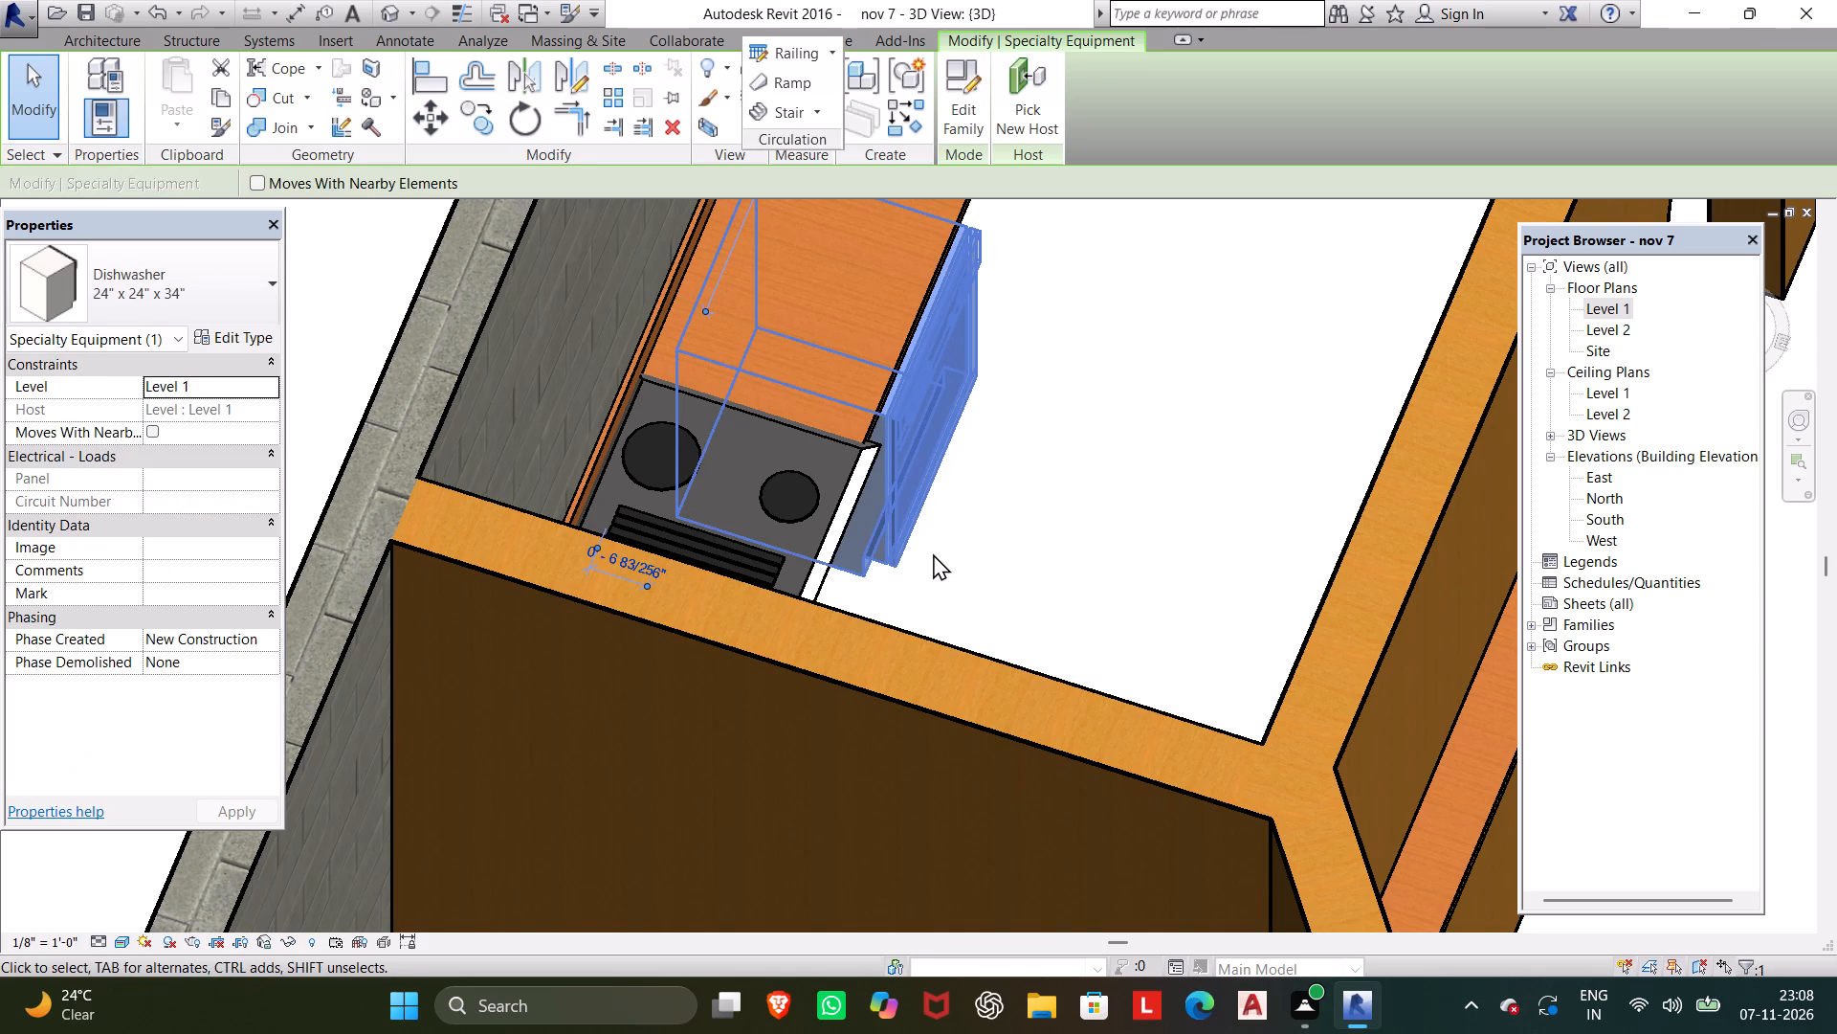
{"action": "left_click", "coordinate": [1110, 518]}
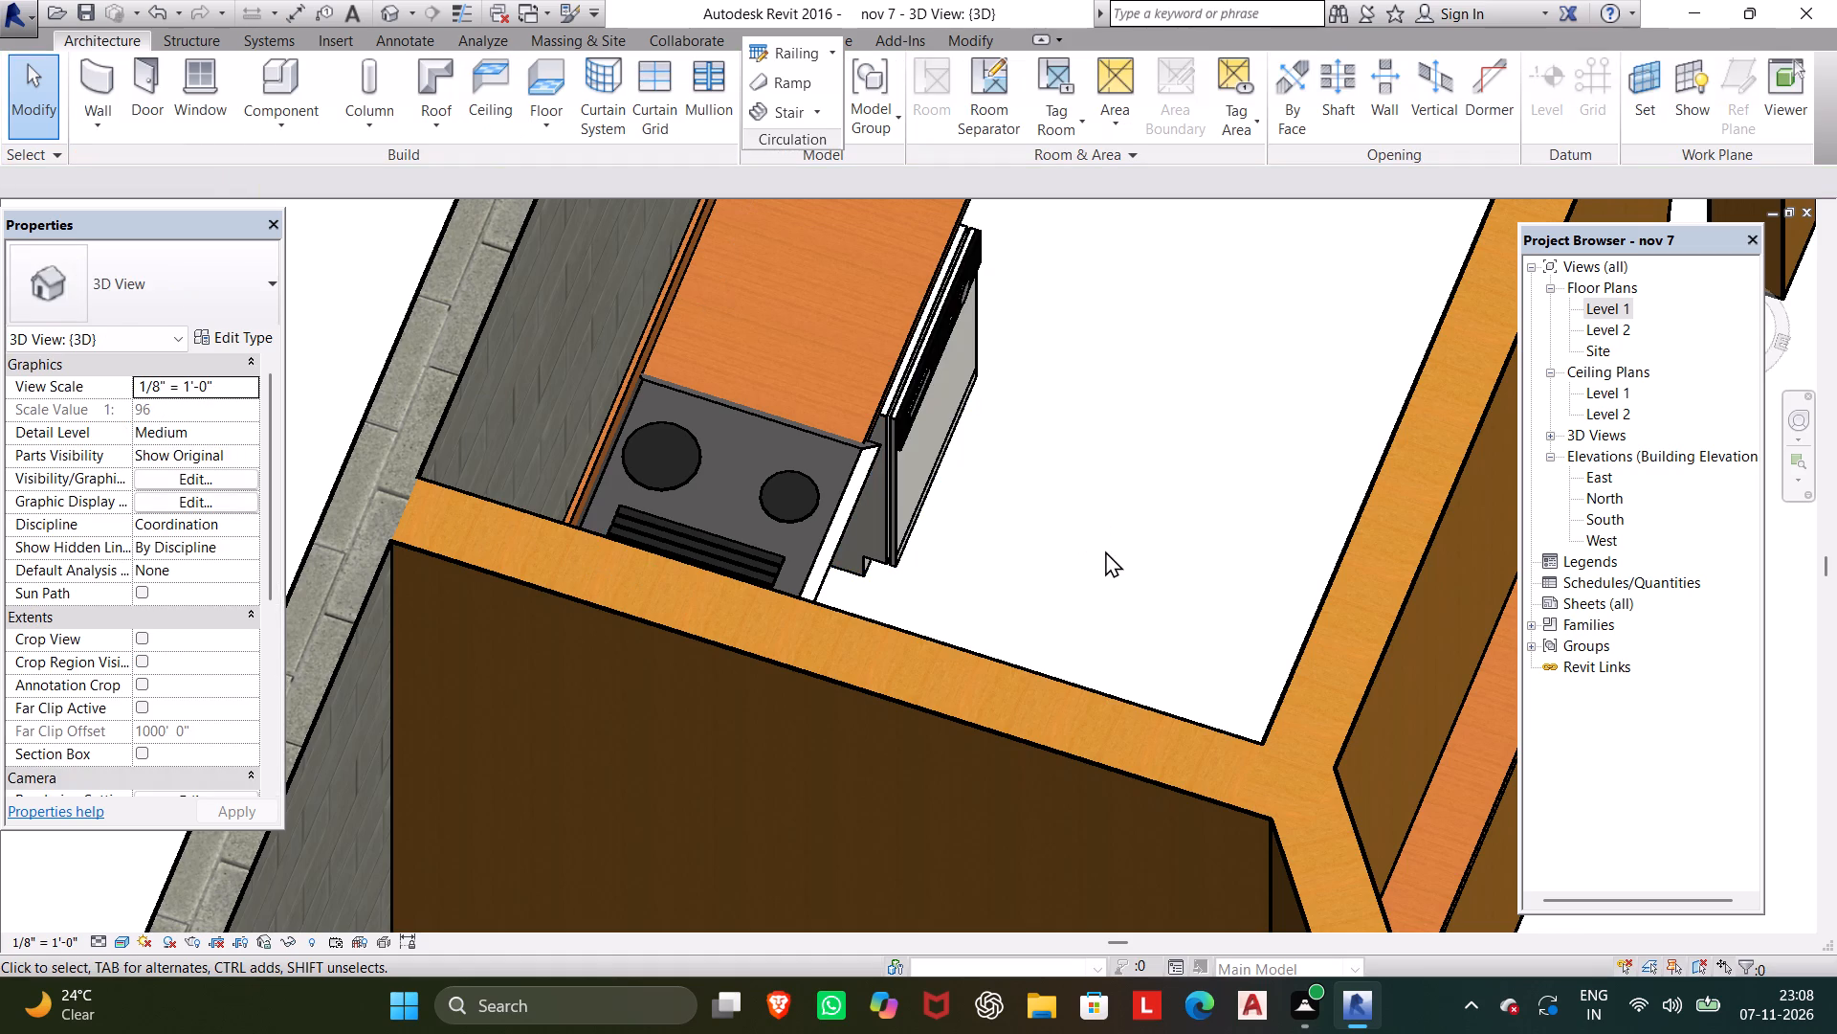
Load the Refrigerator family from the Domestic folder of Specialty Equipment in the US Imperial library.
{"action": "middle_click_drag", "start_coordinate": [1050, 699], "coordinate": [965, 697], "text": "shift"}
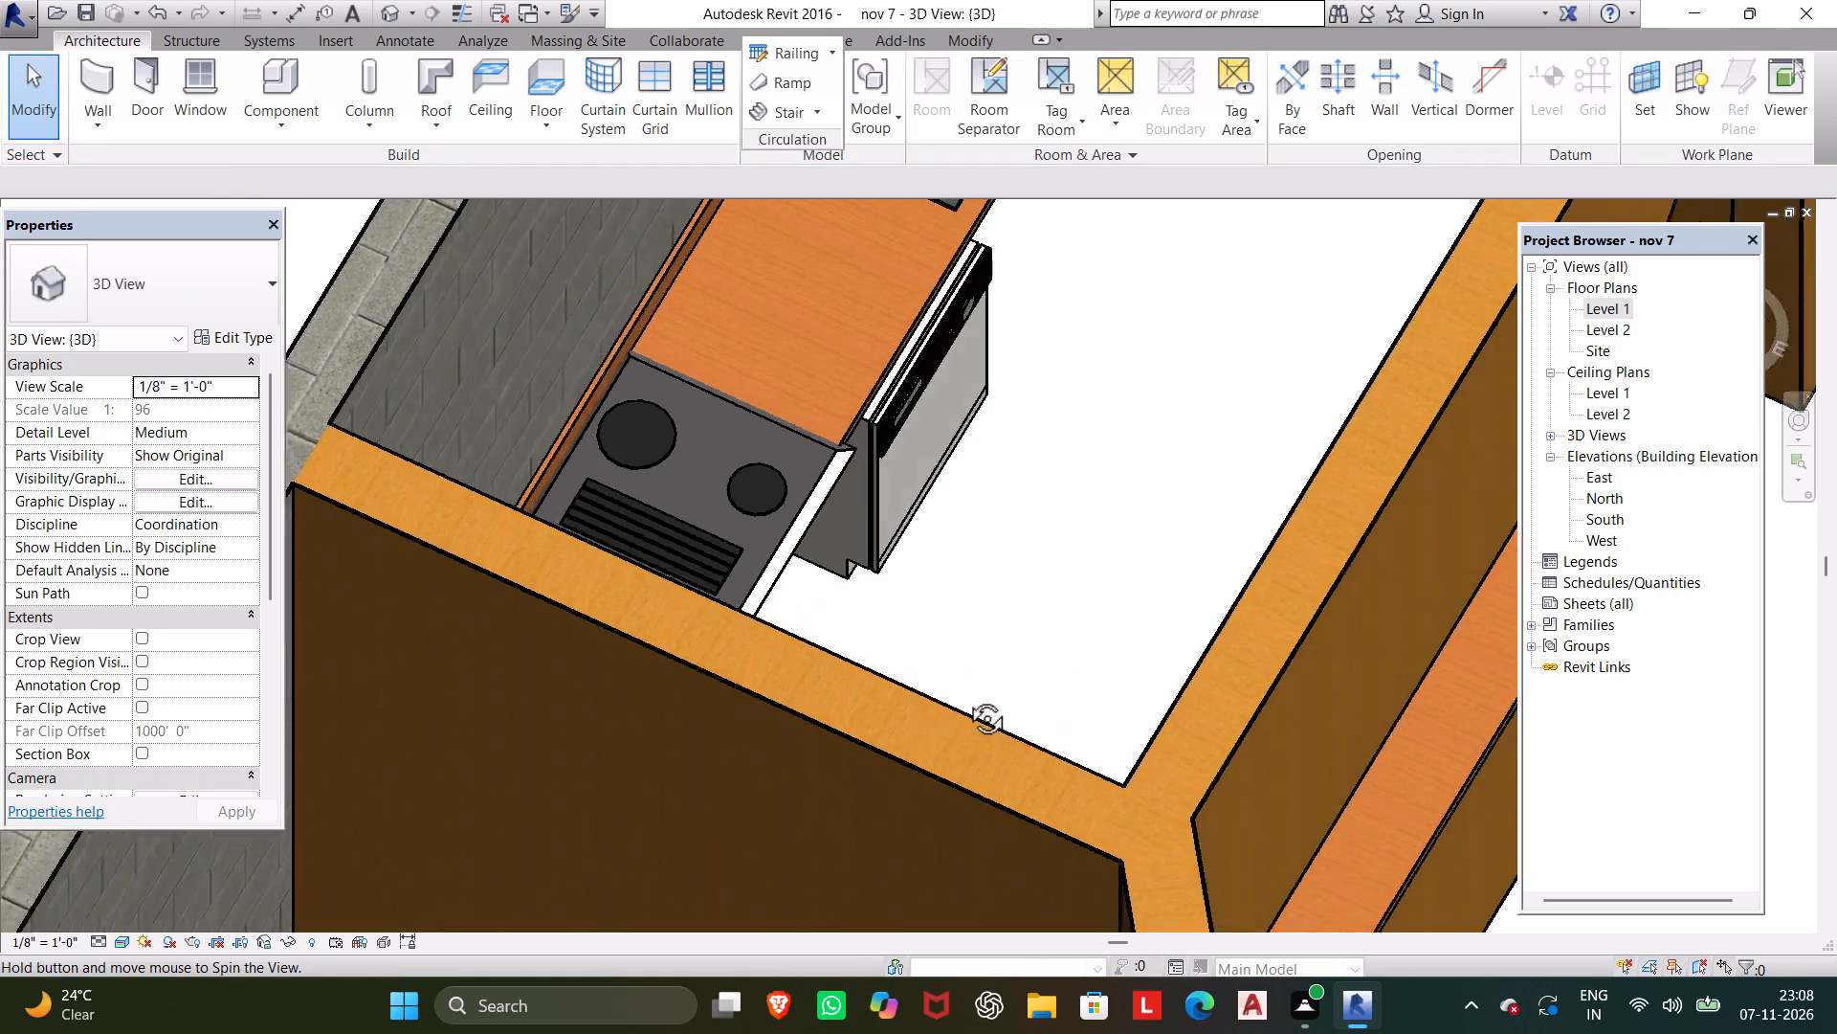
{"action": "middle_click_drag", "start_coordinate": [965, 697], "coordinate": [715, 293], "text": "shift"}
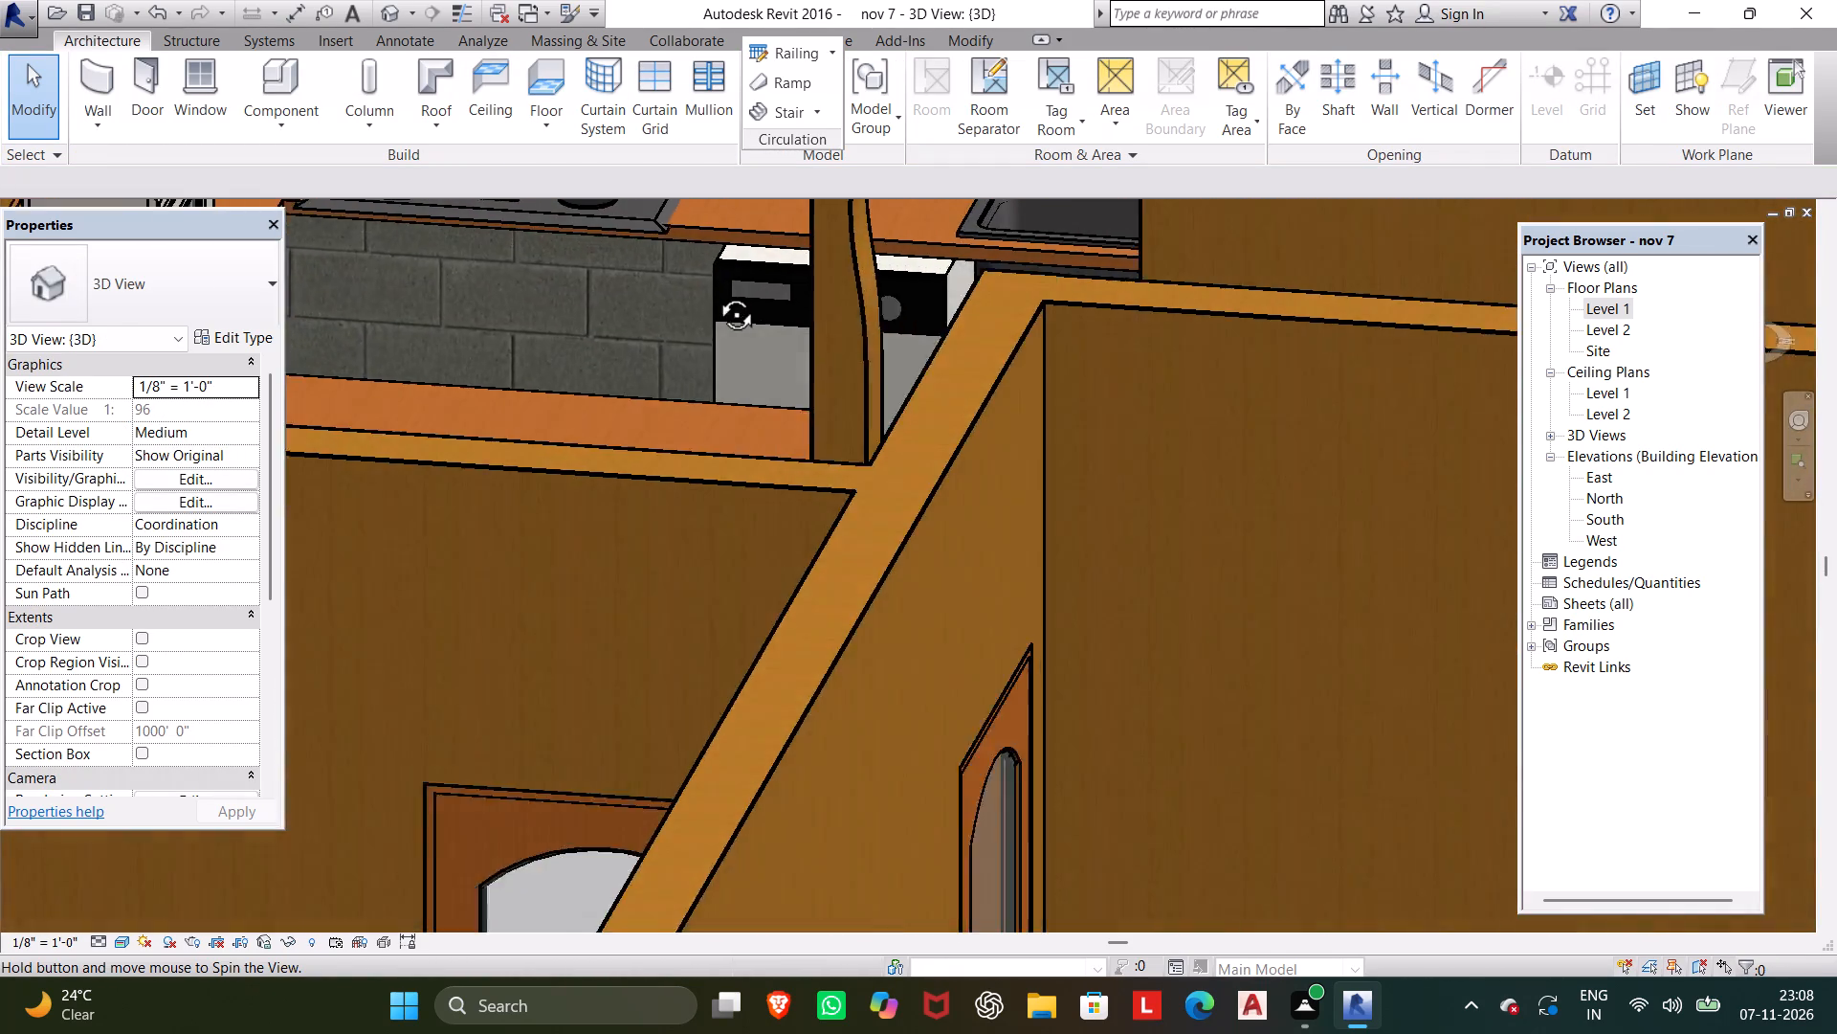
{"action": "middle_click_drag", "start_coordinate": [715, 293], "coordinate": [727, 296], "text": "shift"}
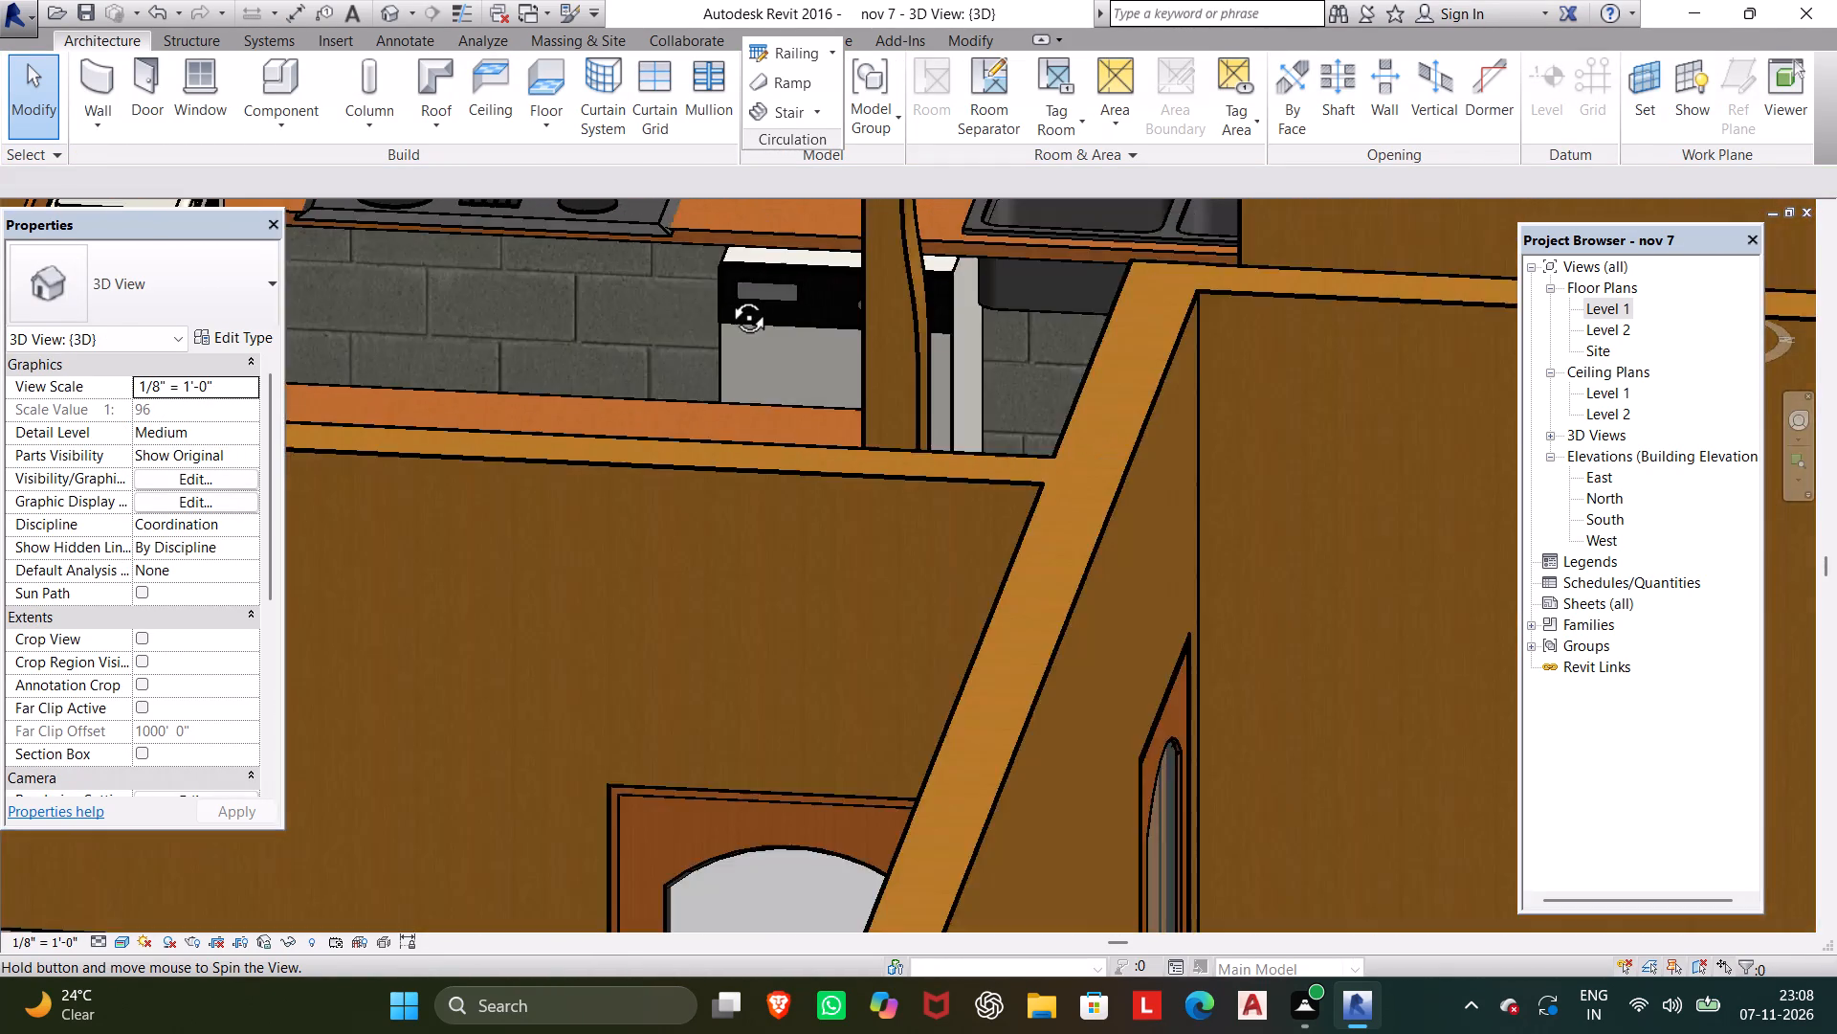
{"action": "middle_click_drag", "start_coordinate": [727, 296], "coordinate": [778, 323], "text": "shift"}
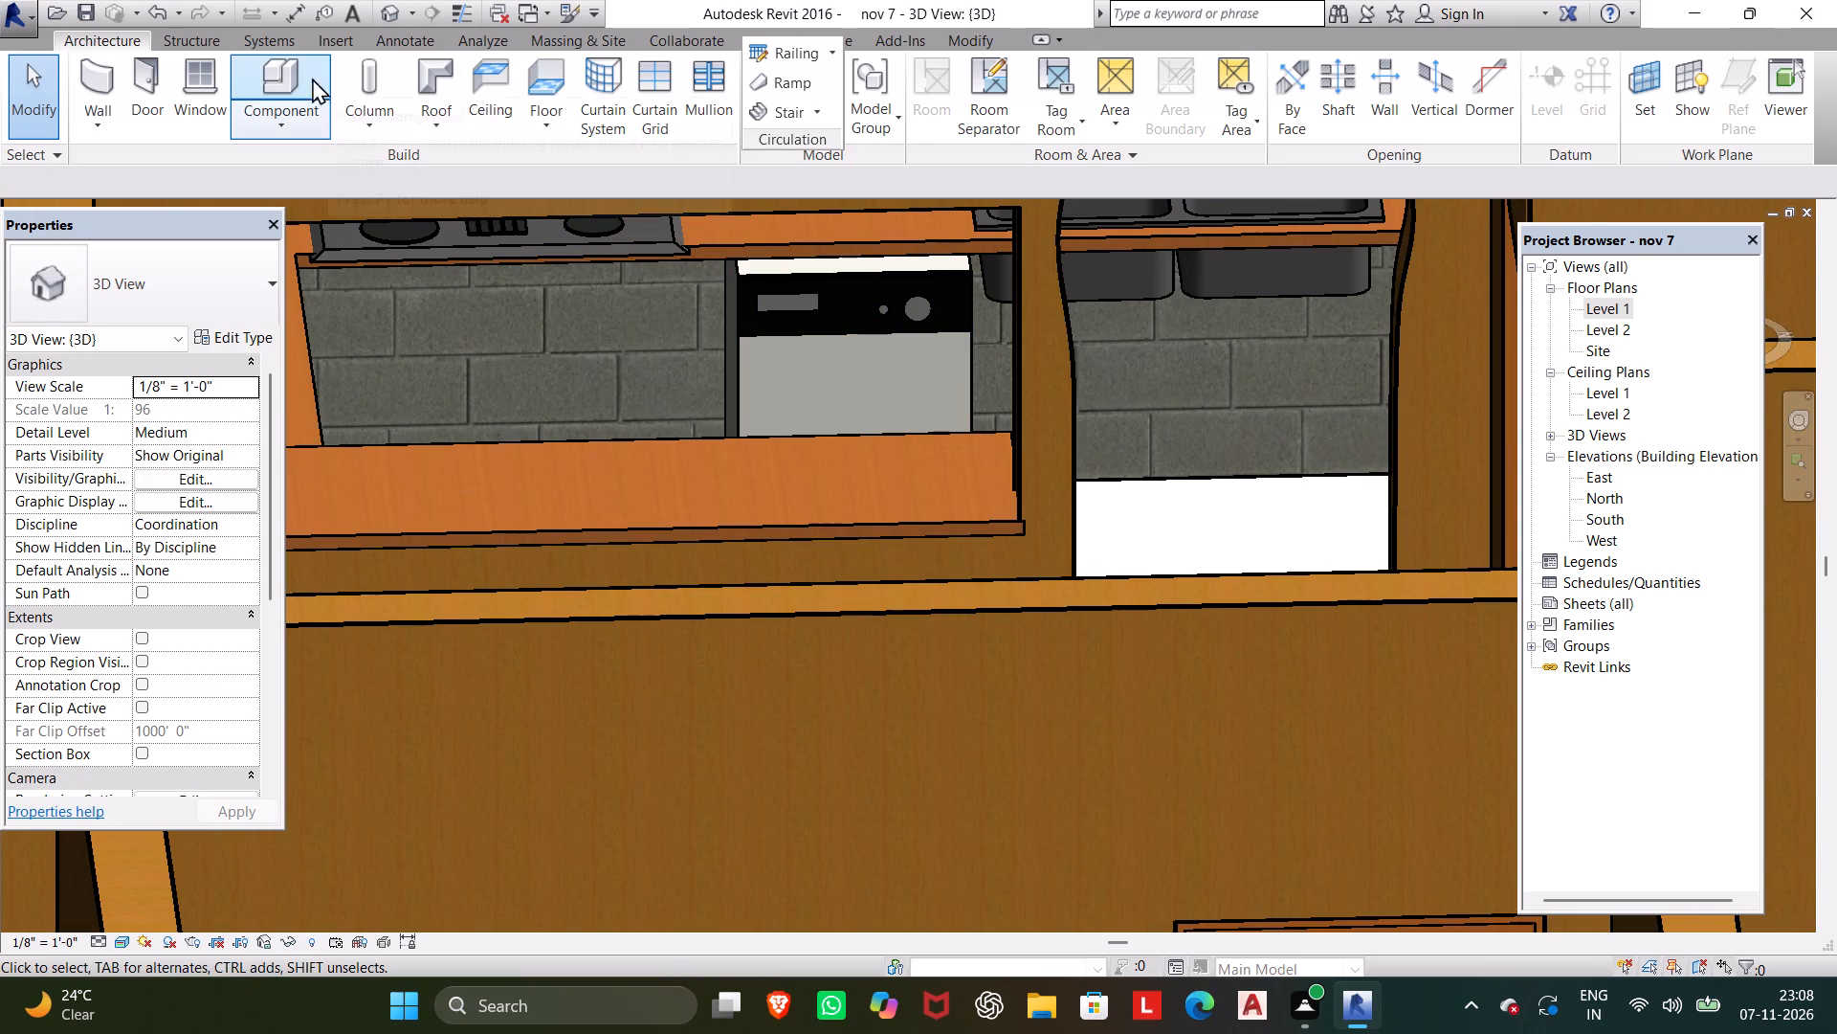
{"action": "left_click", "coordinate": [302, 79]}
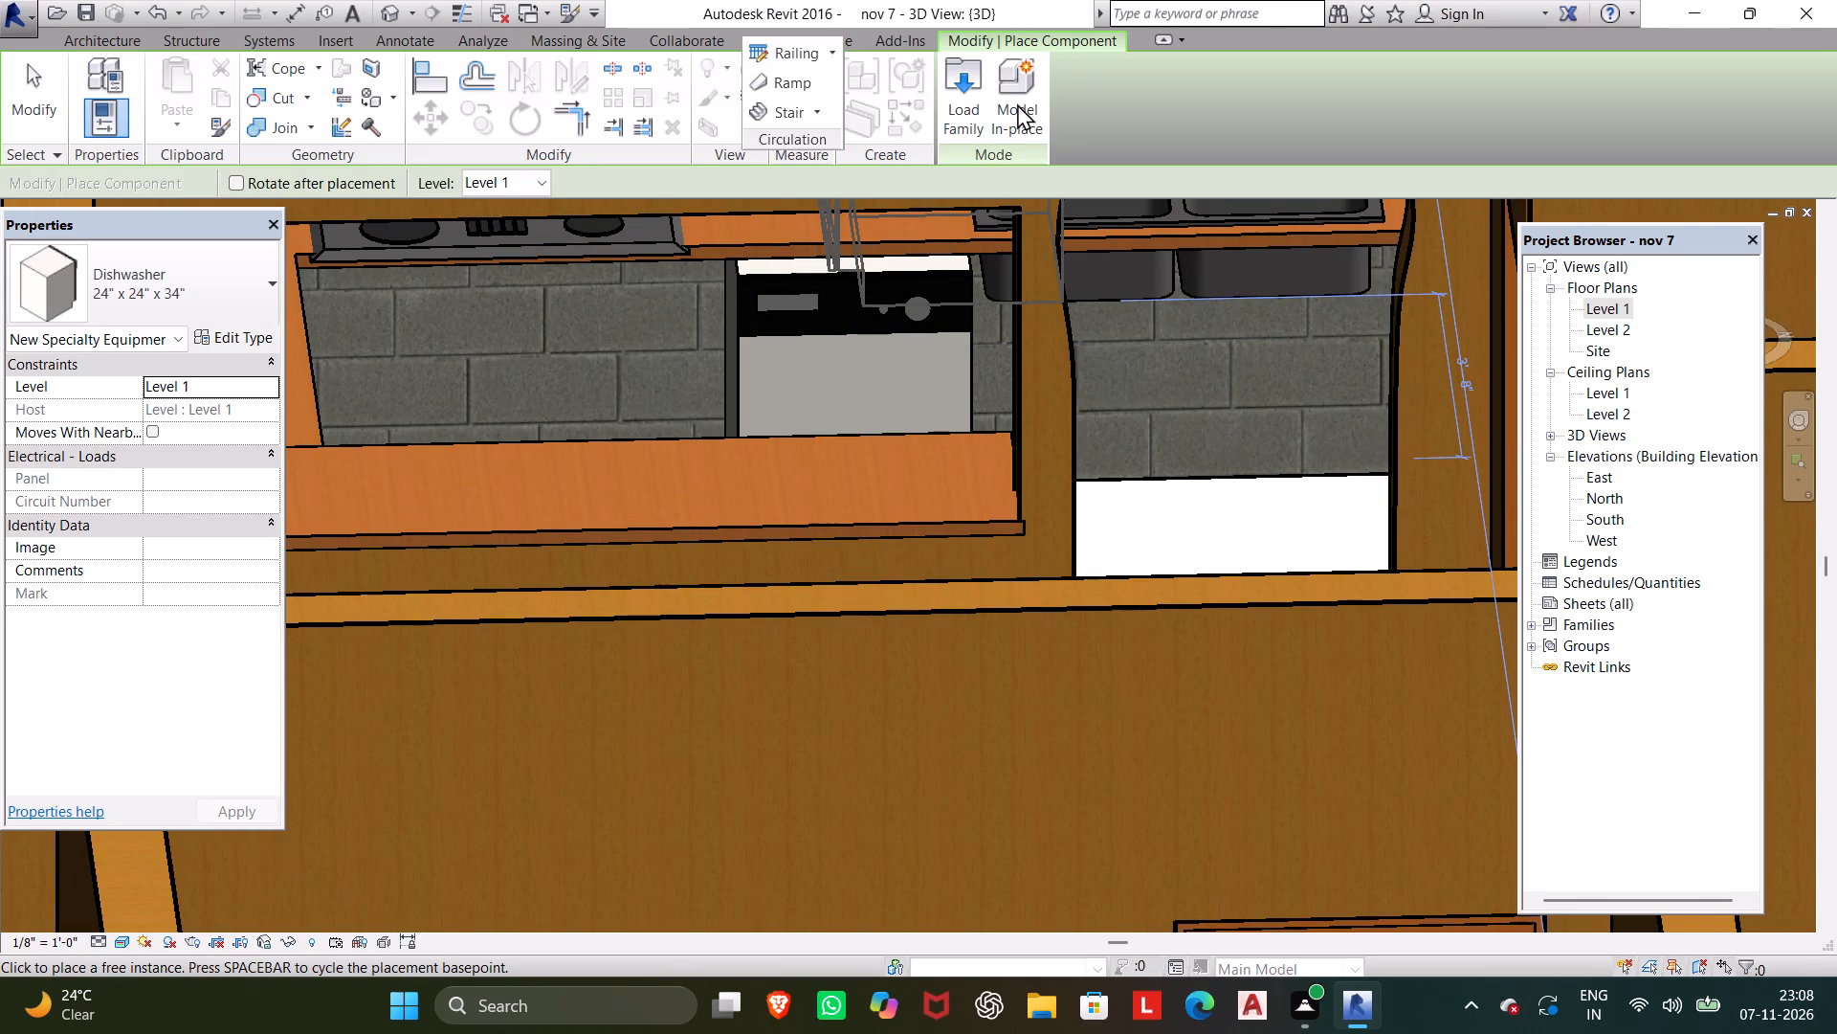
{"action": "left_click", "coordinate": [979, 102]}
{"action": "scroll", "coordinate": [574, 528], "scroll_direction": "down", "scroll_amount": 4}
{"action": "scroll", "coordinate": [780, 589], "scroll_direction": "down", "scroll_amount": 3}
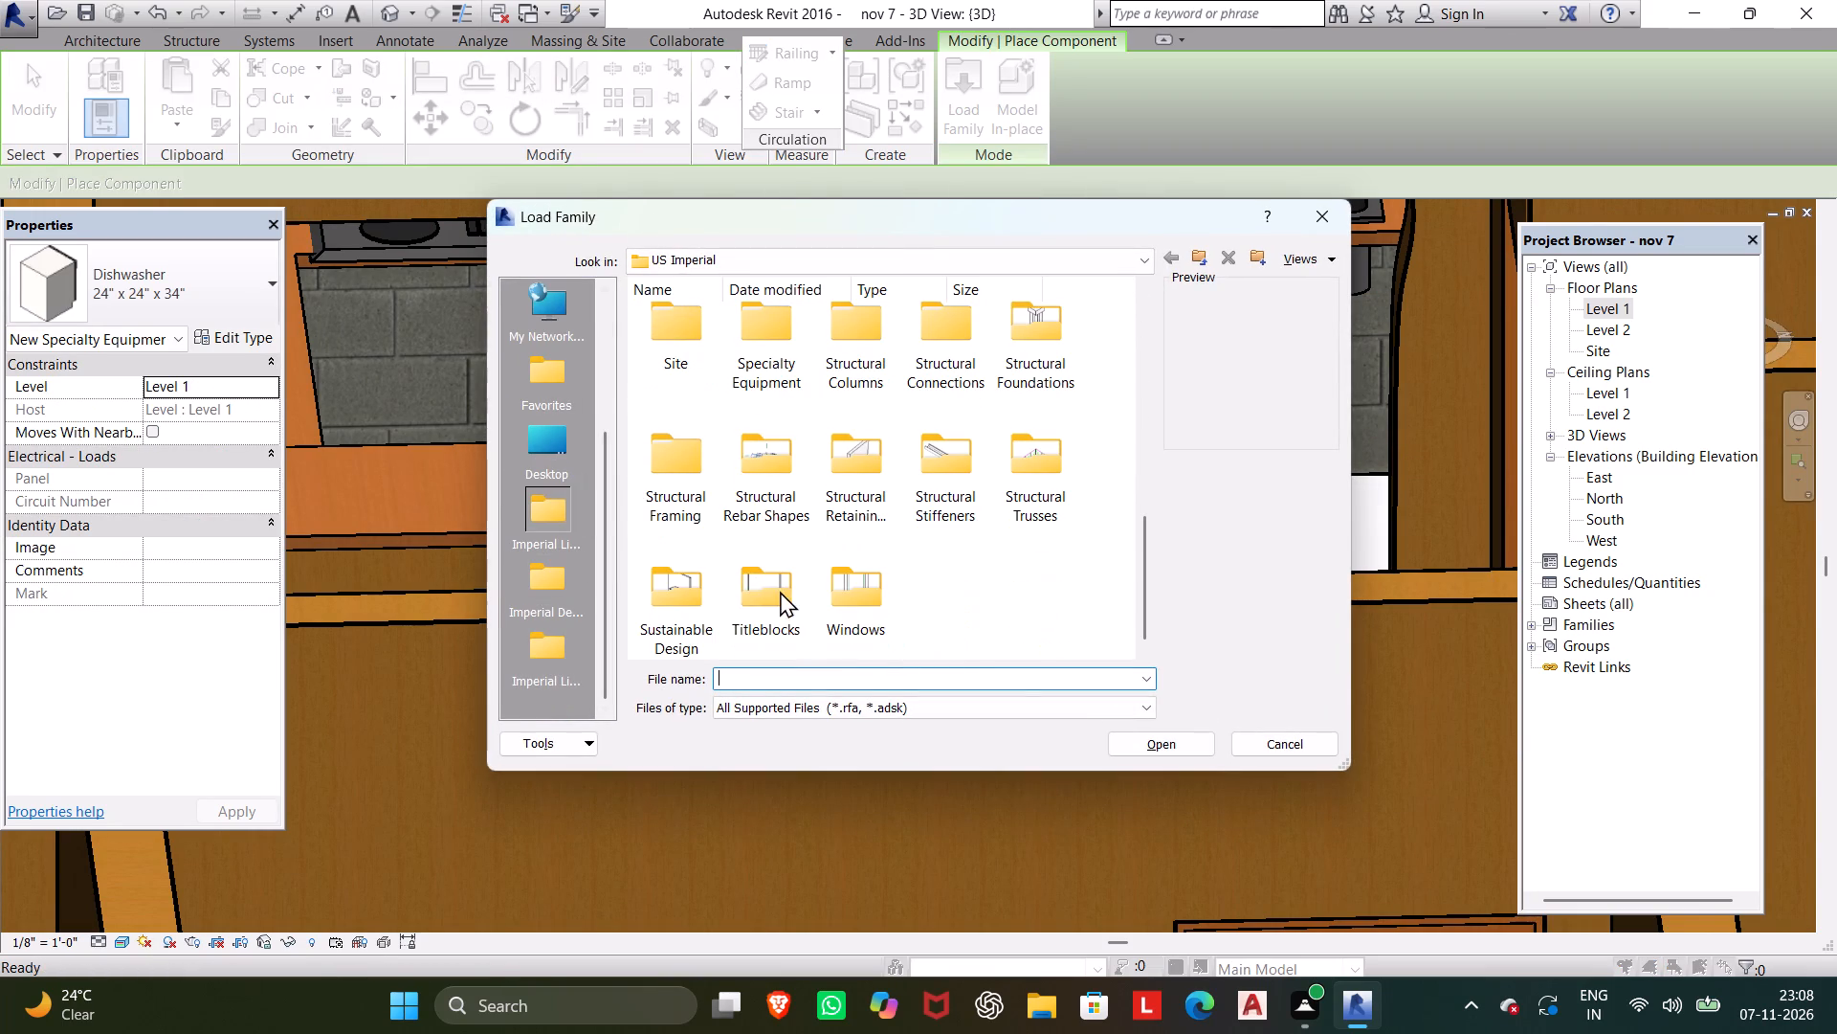
{"action": "left_click", "coordinate": [780, 330]}
{"action": "key", "text": "Return"}
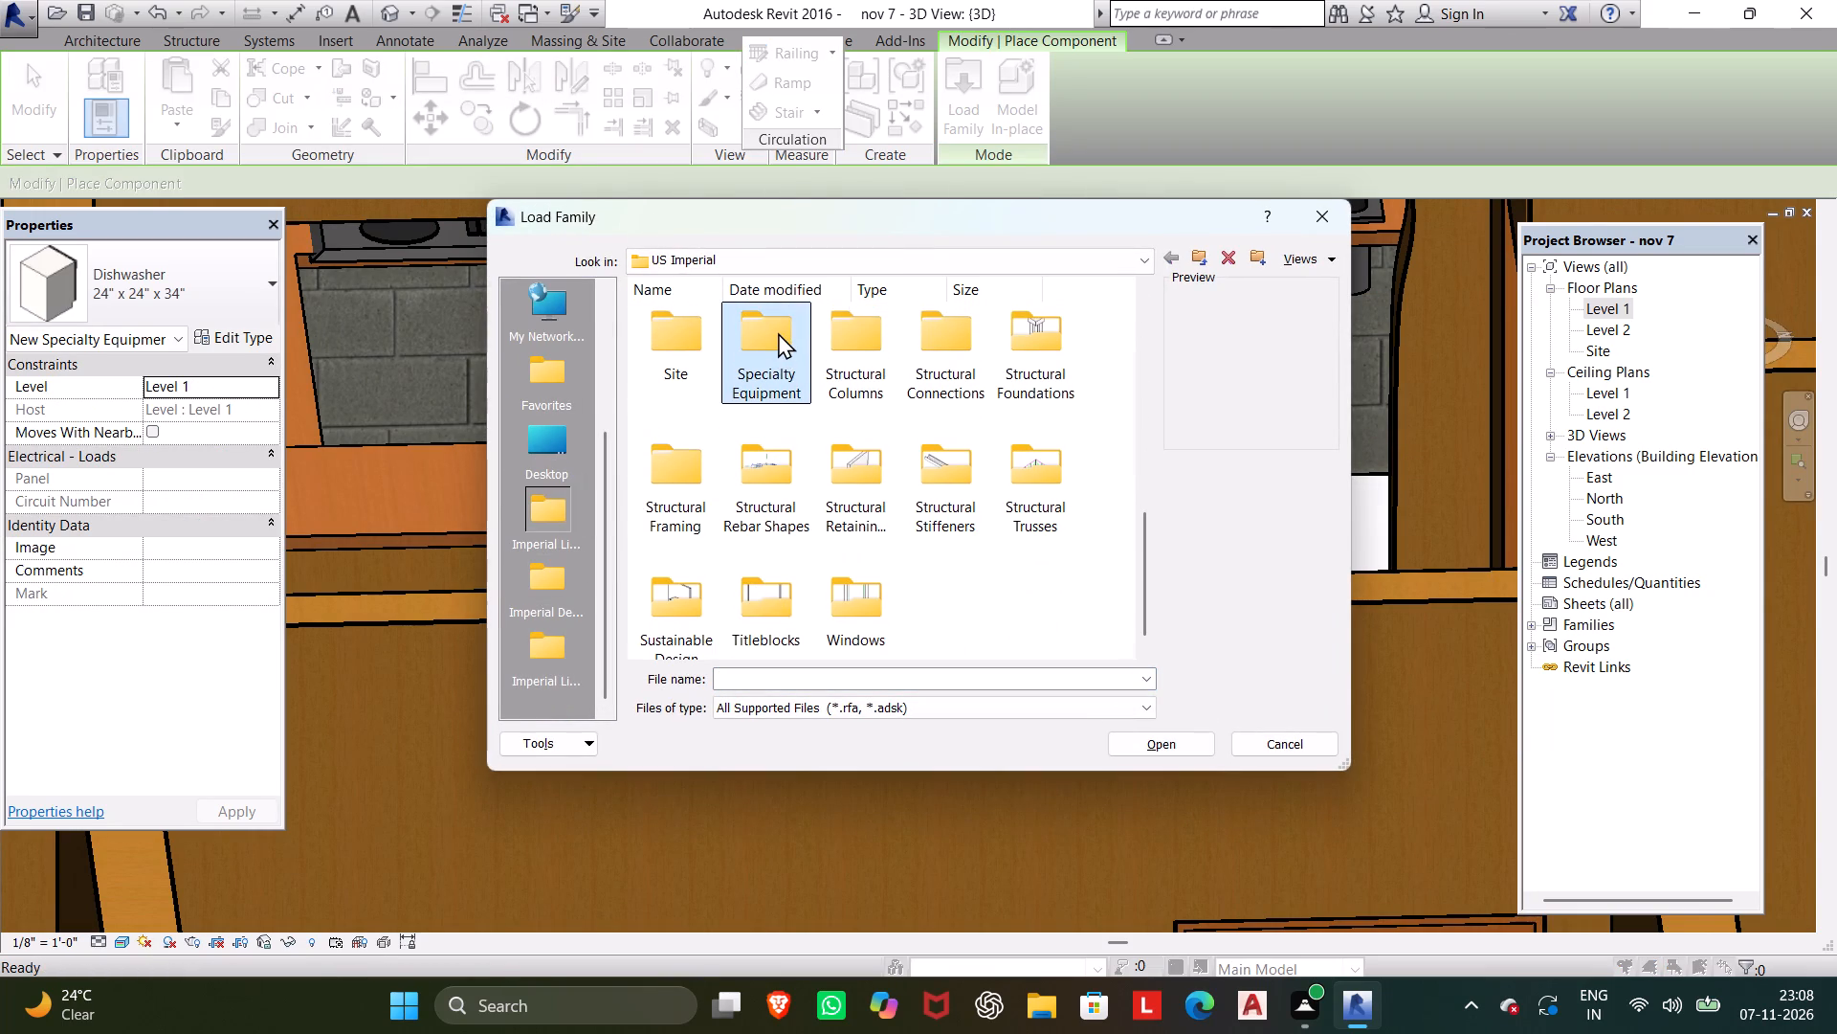
{"action": "left_click", "coordinate": [772, 326]}
{"action": "key", "text": "Return"}
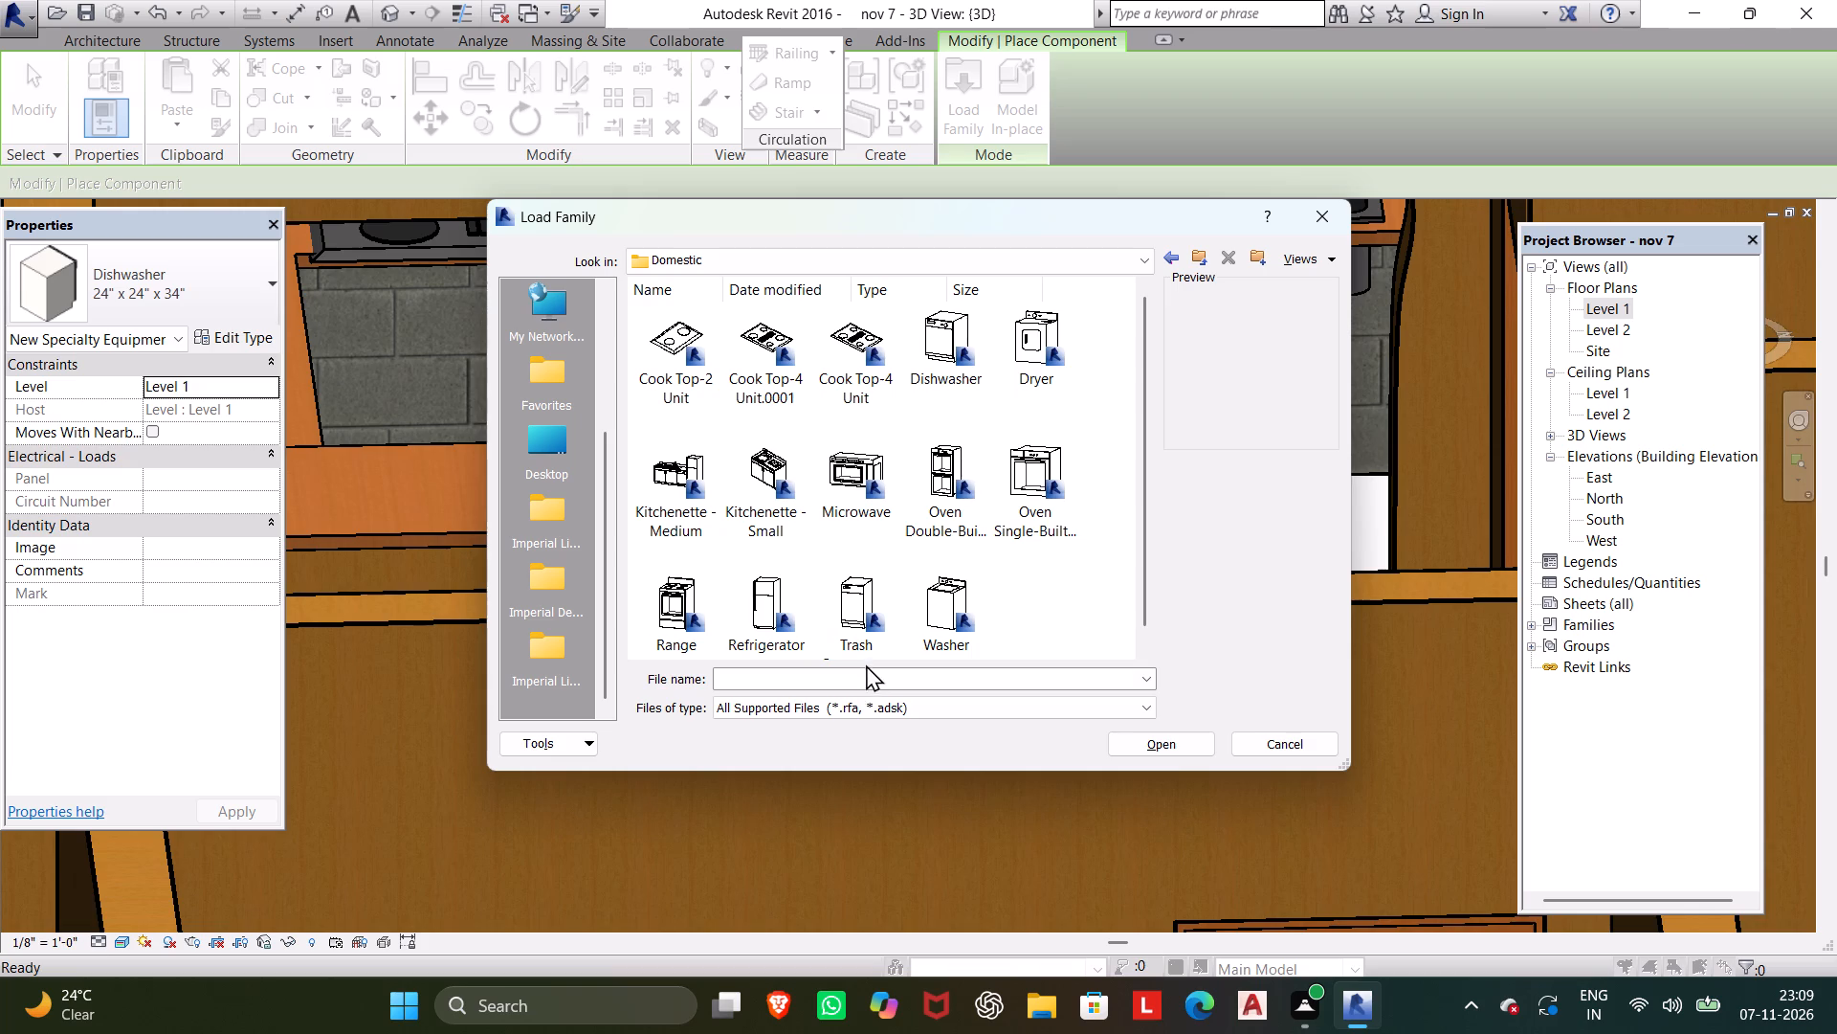
{"action": "left_click", "coordinate": [790, 621]}
{"action": "left_click", "coordinate": [1143, 741]}
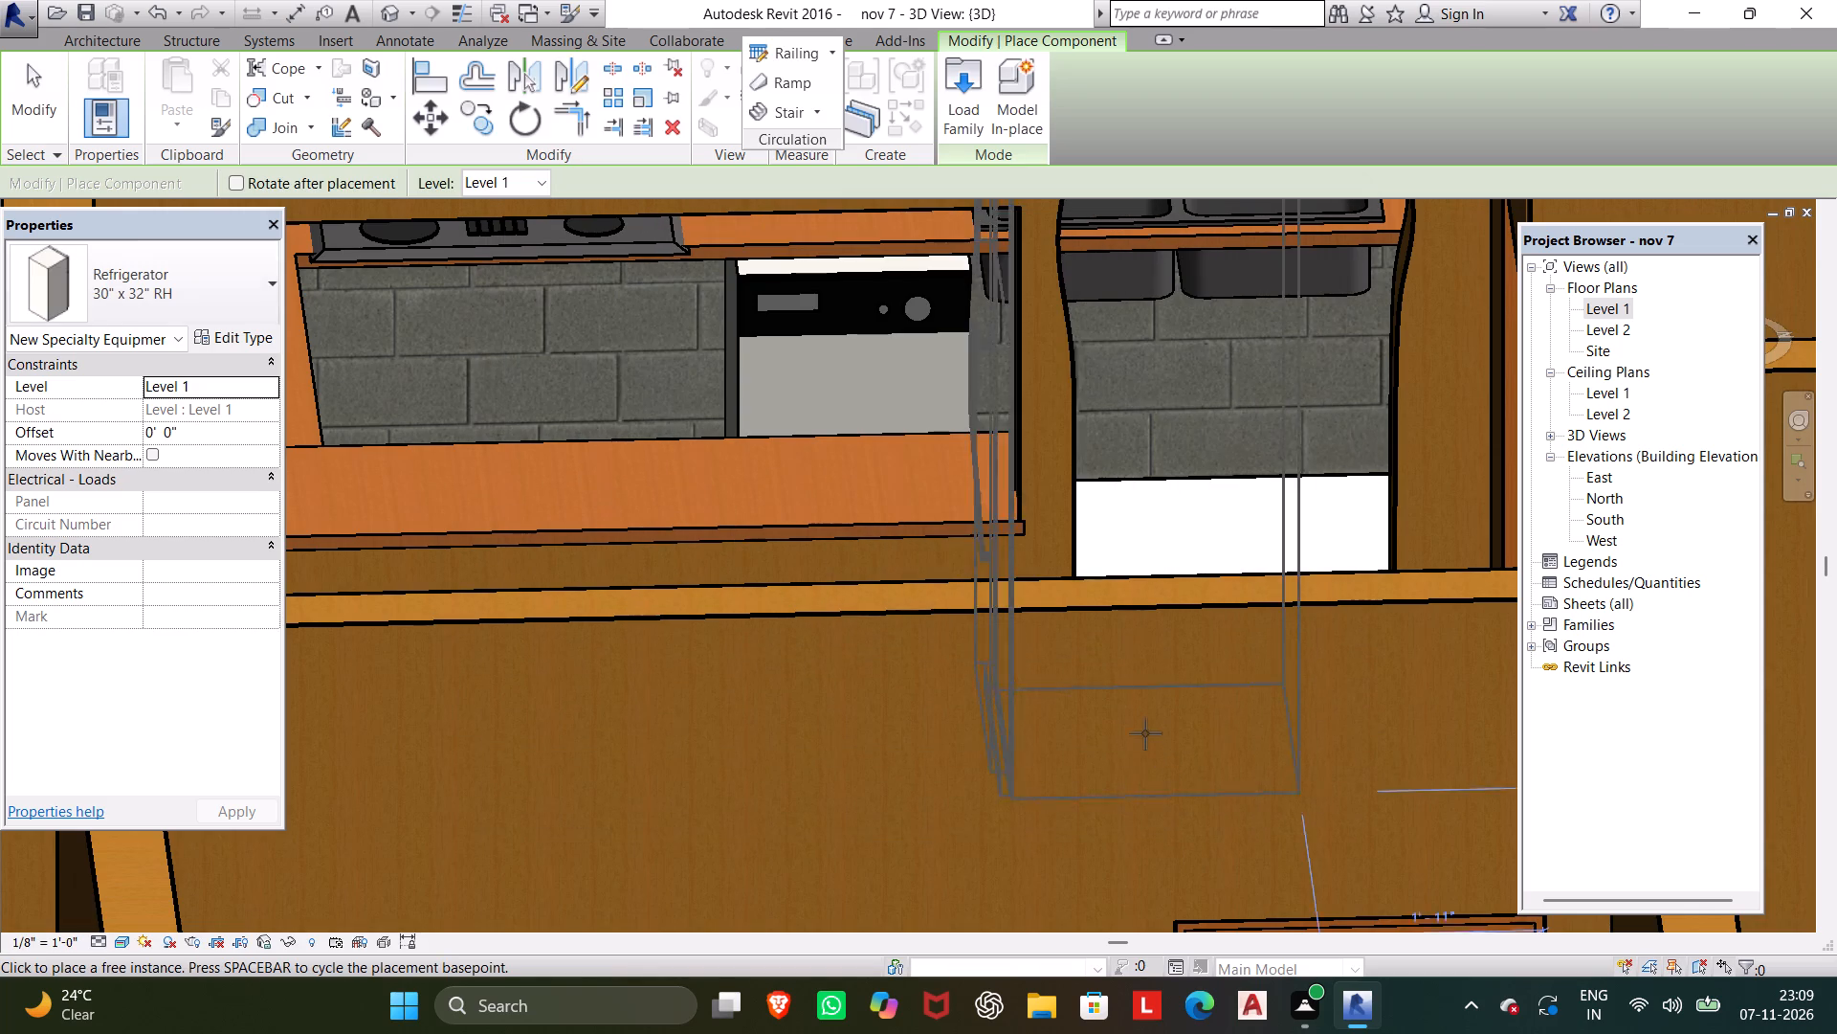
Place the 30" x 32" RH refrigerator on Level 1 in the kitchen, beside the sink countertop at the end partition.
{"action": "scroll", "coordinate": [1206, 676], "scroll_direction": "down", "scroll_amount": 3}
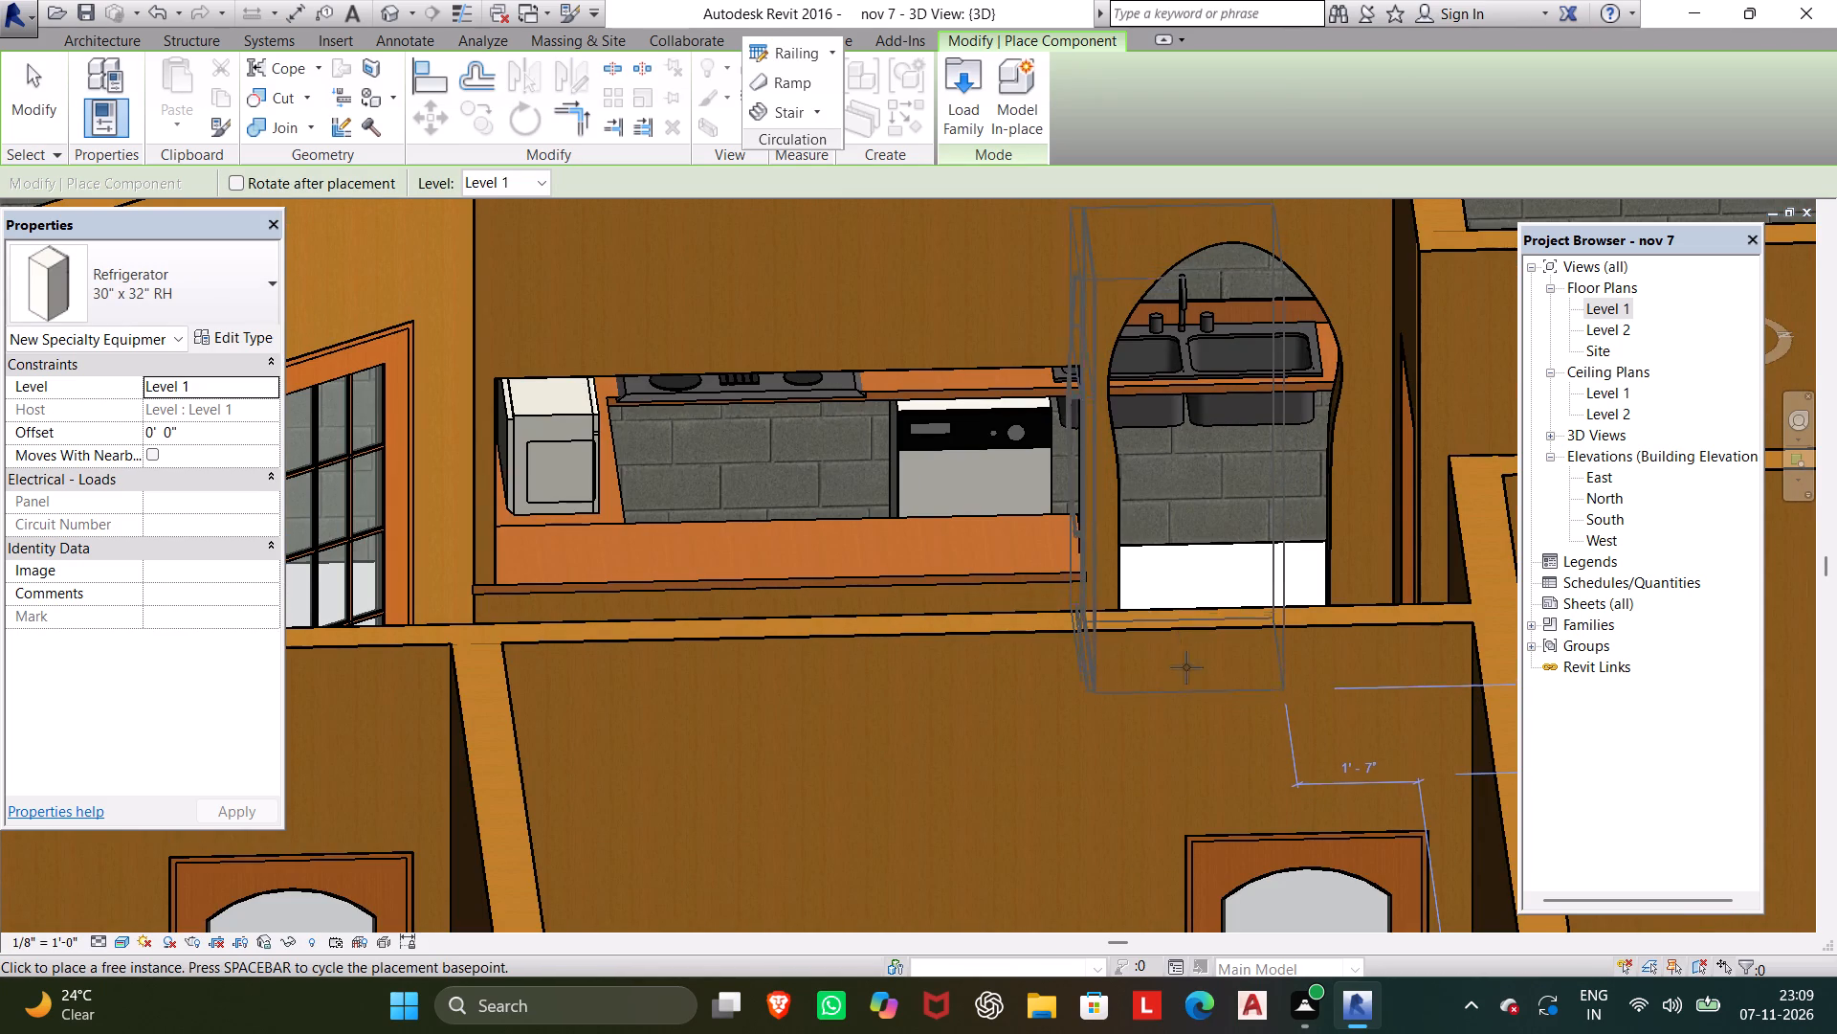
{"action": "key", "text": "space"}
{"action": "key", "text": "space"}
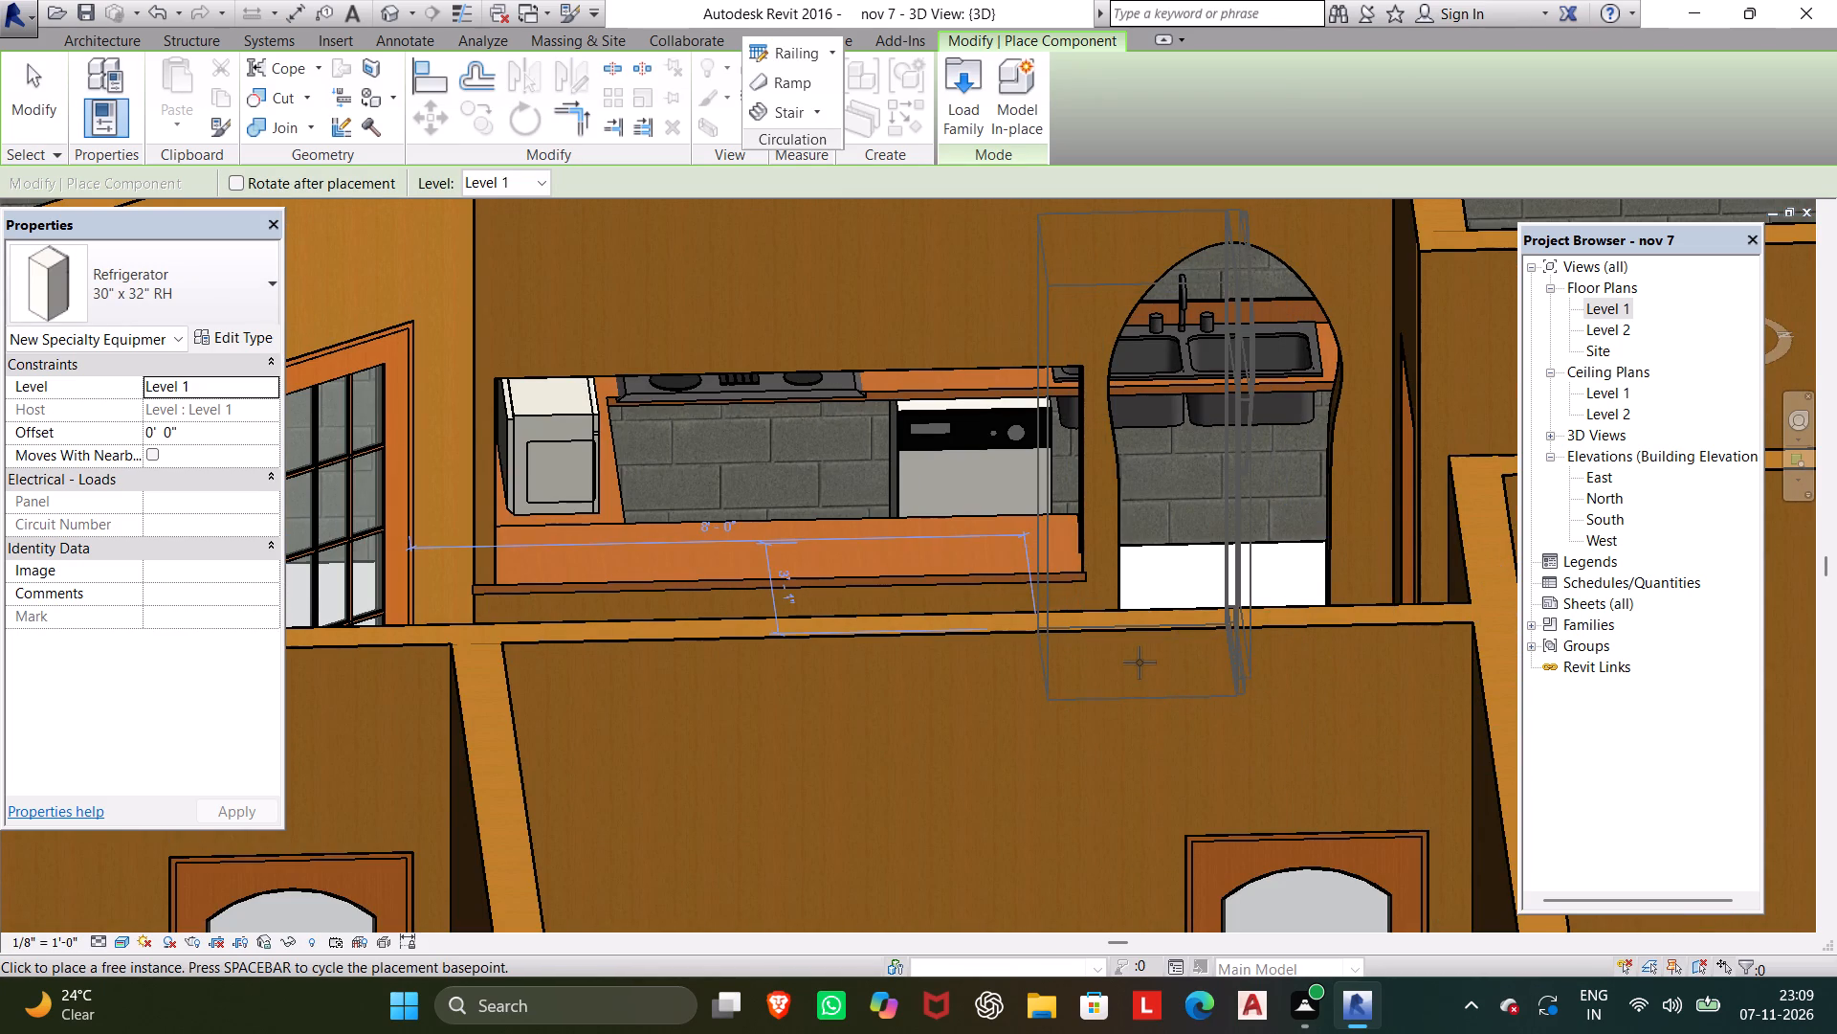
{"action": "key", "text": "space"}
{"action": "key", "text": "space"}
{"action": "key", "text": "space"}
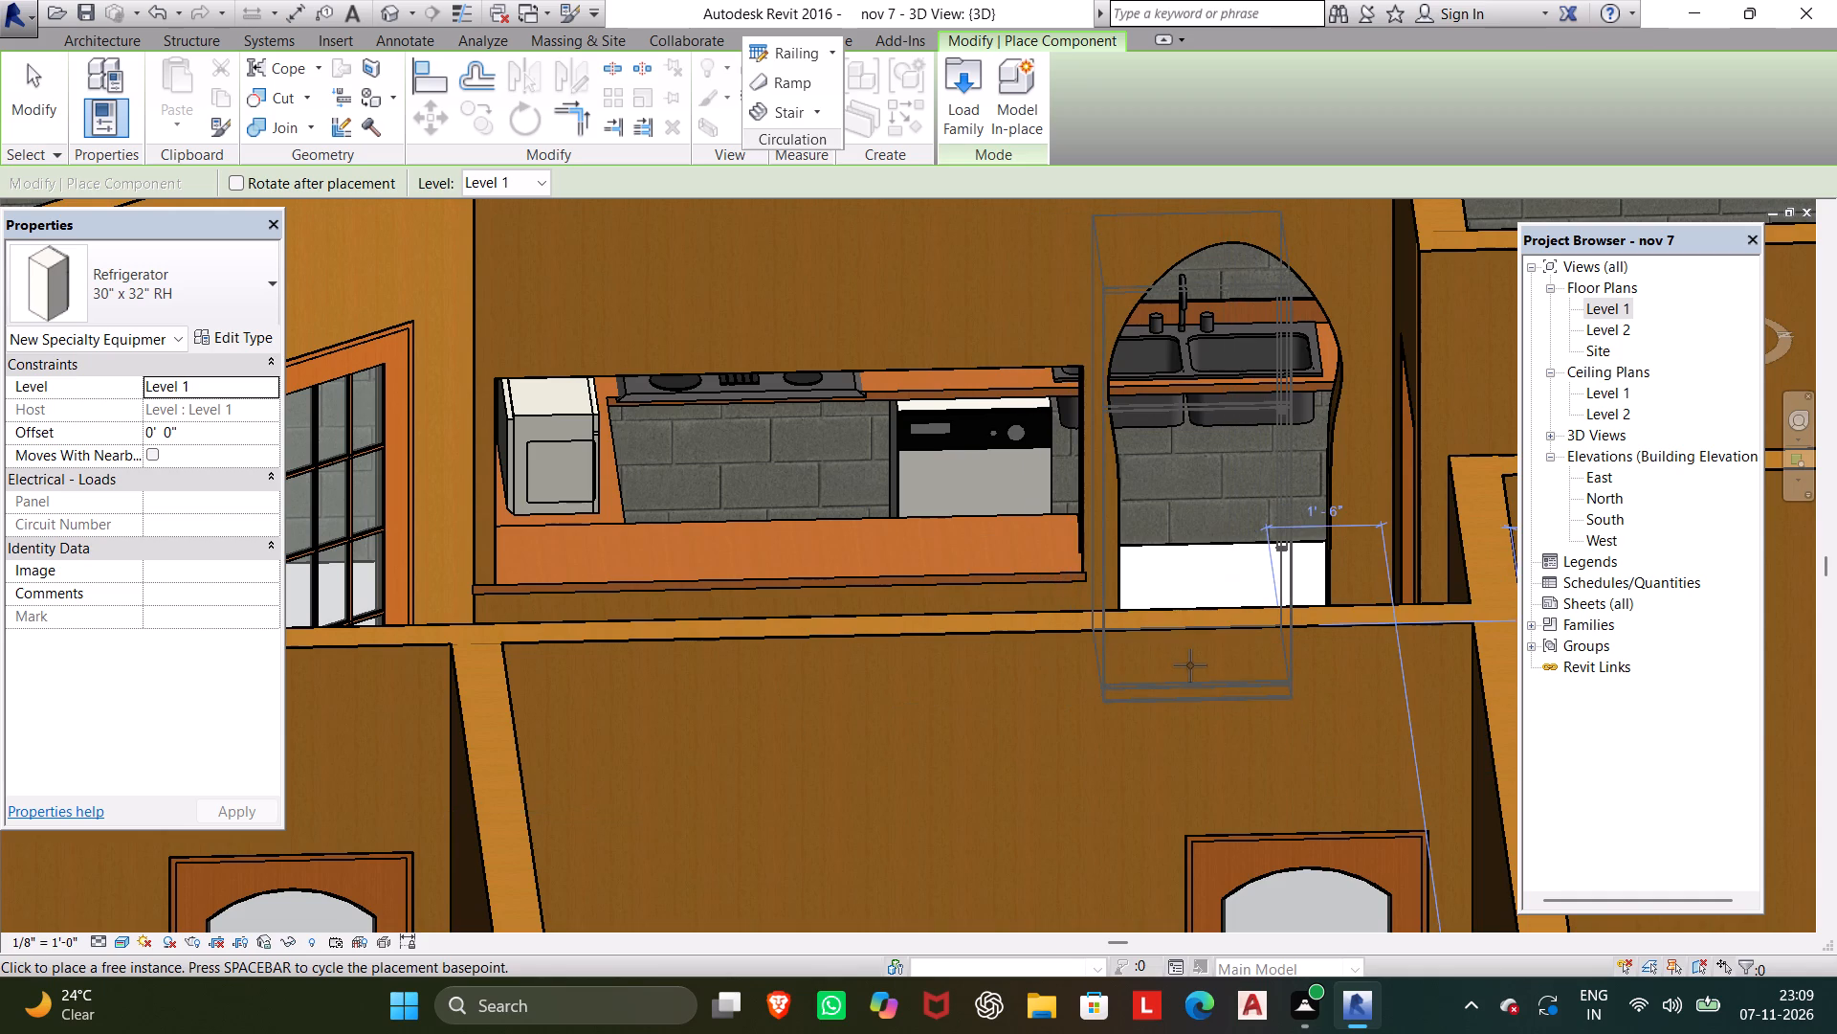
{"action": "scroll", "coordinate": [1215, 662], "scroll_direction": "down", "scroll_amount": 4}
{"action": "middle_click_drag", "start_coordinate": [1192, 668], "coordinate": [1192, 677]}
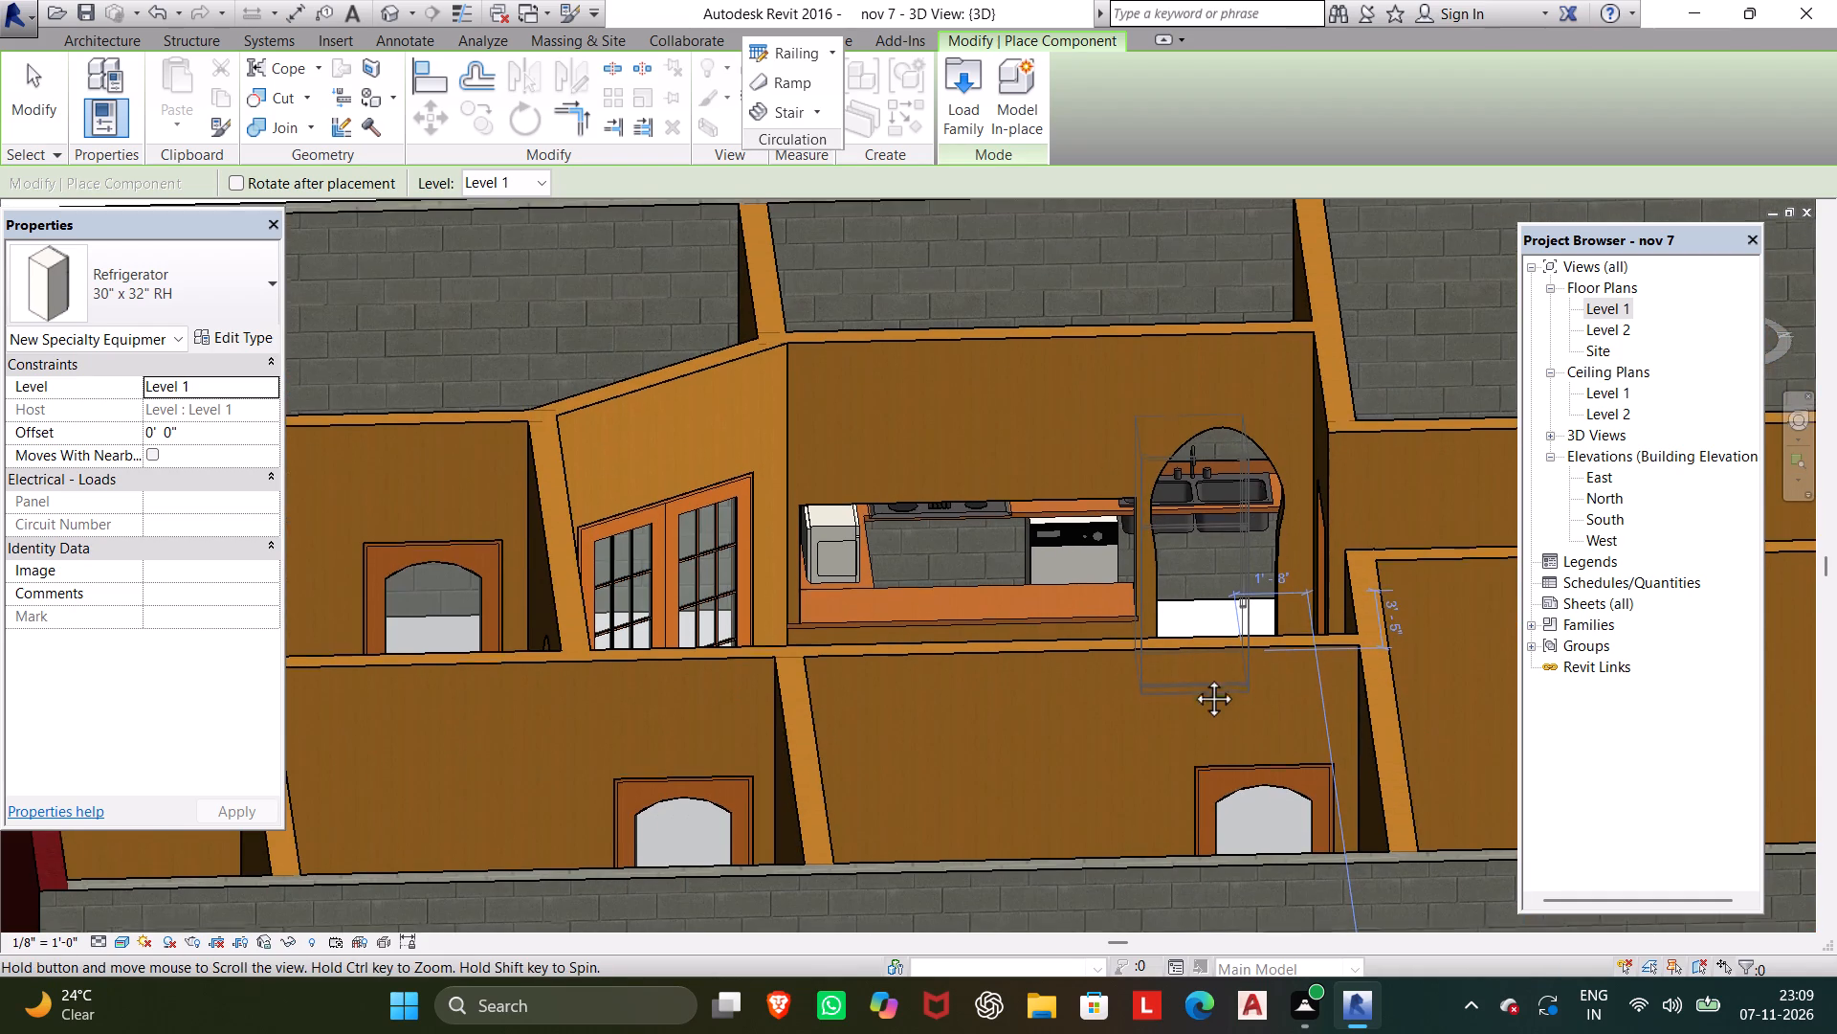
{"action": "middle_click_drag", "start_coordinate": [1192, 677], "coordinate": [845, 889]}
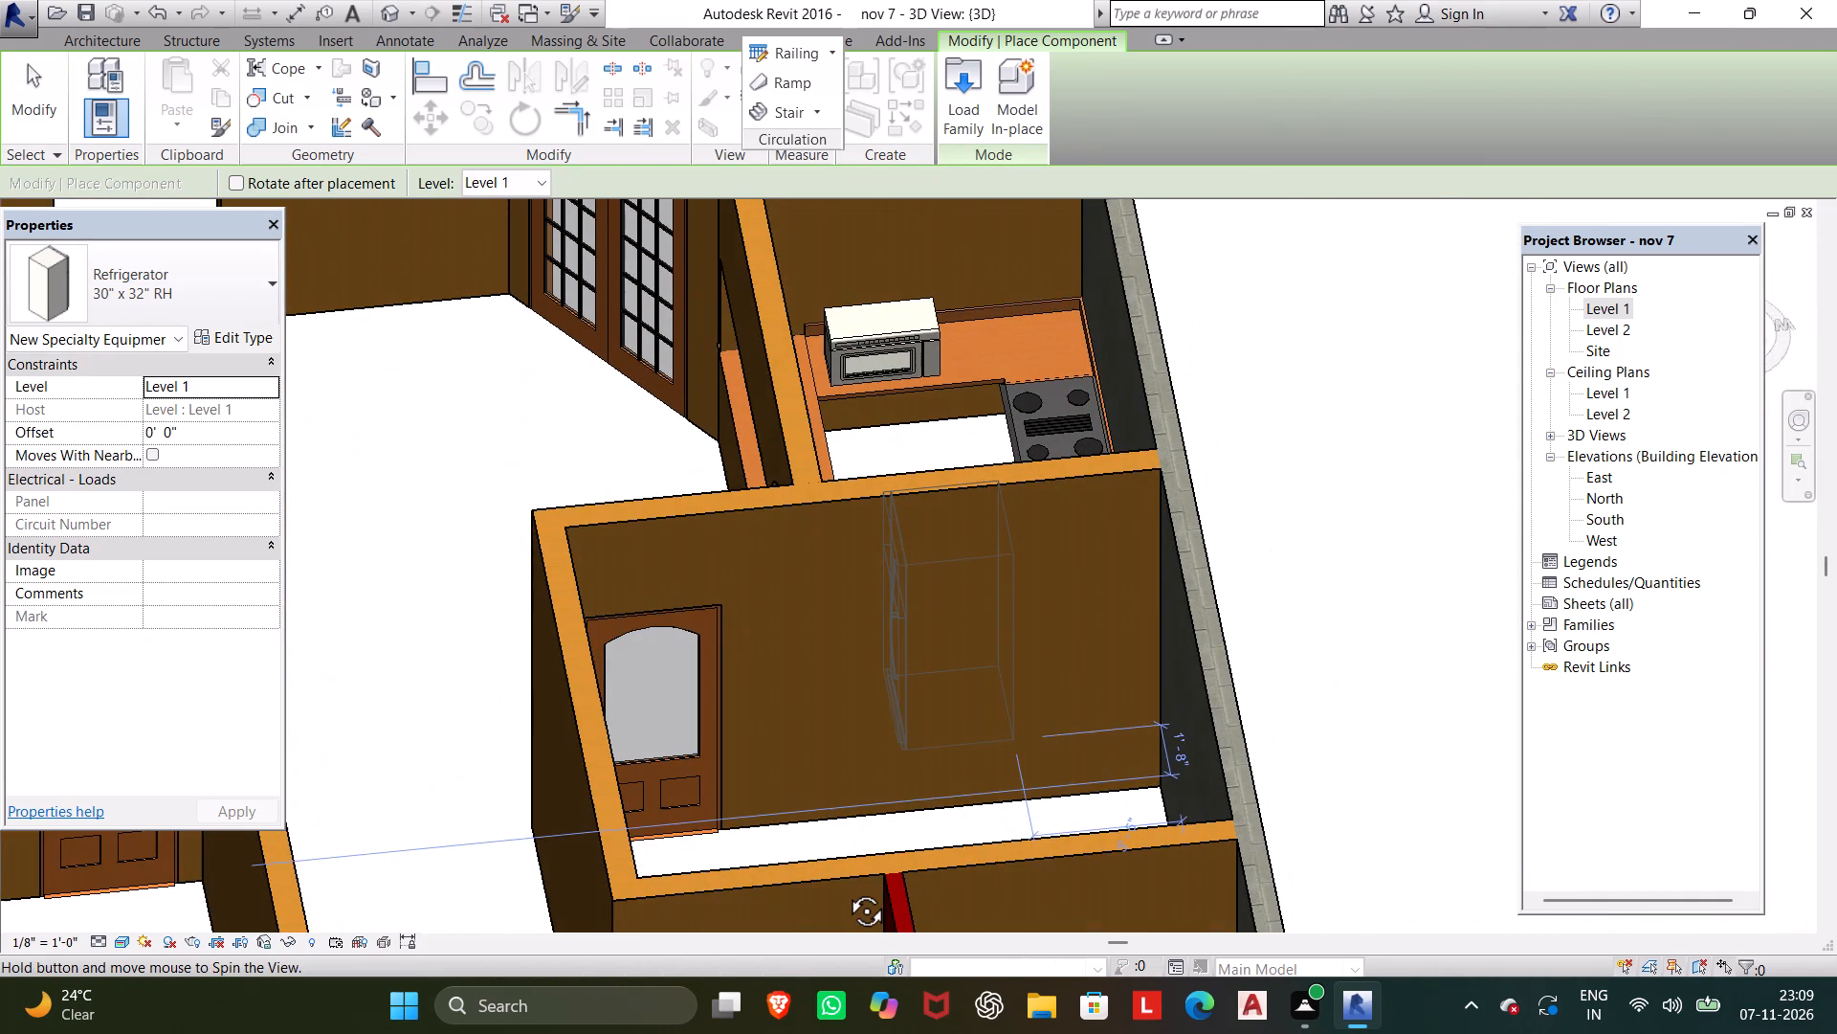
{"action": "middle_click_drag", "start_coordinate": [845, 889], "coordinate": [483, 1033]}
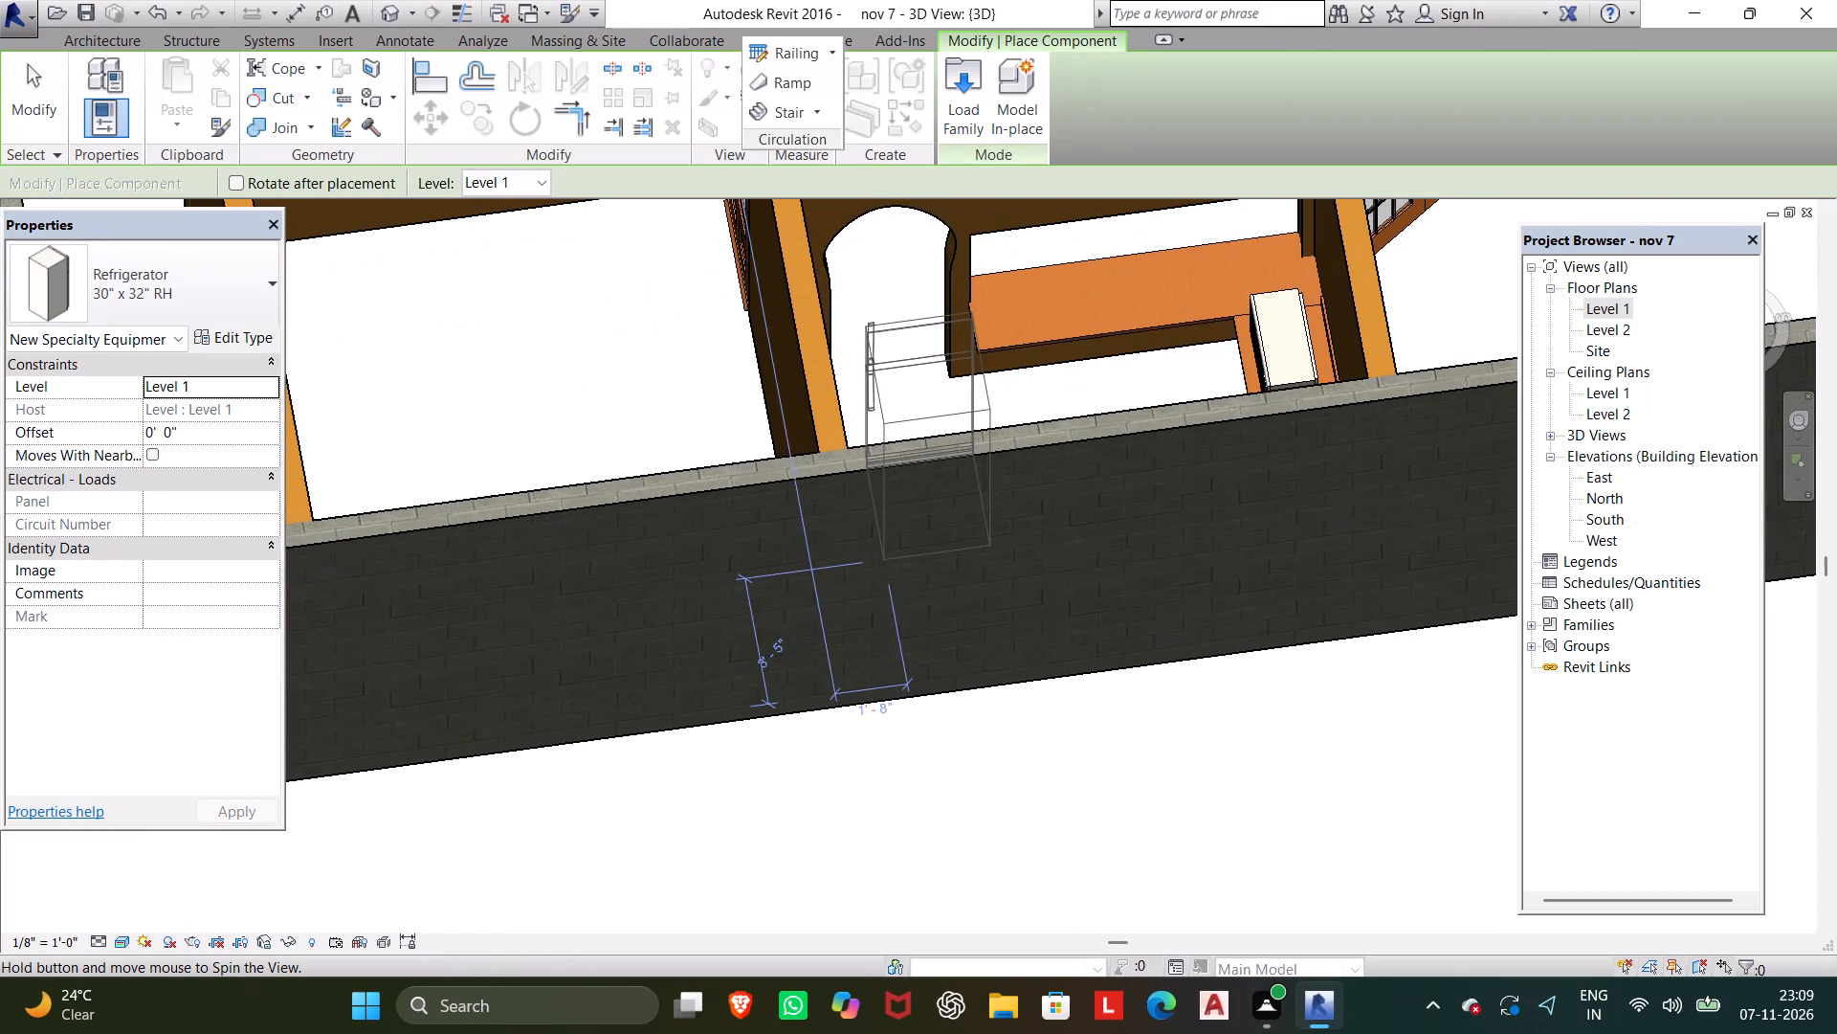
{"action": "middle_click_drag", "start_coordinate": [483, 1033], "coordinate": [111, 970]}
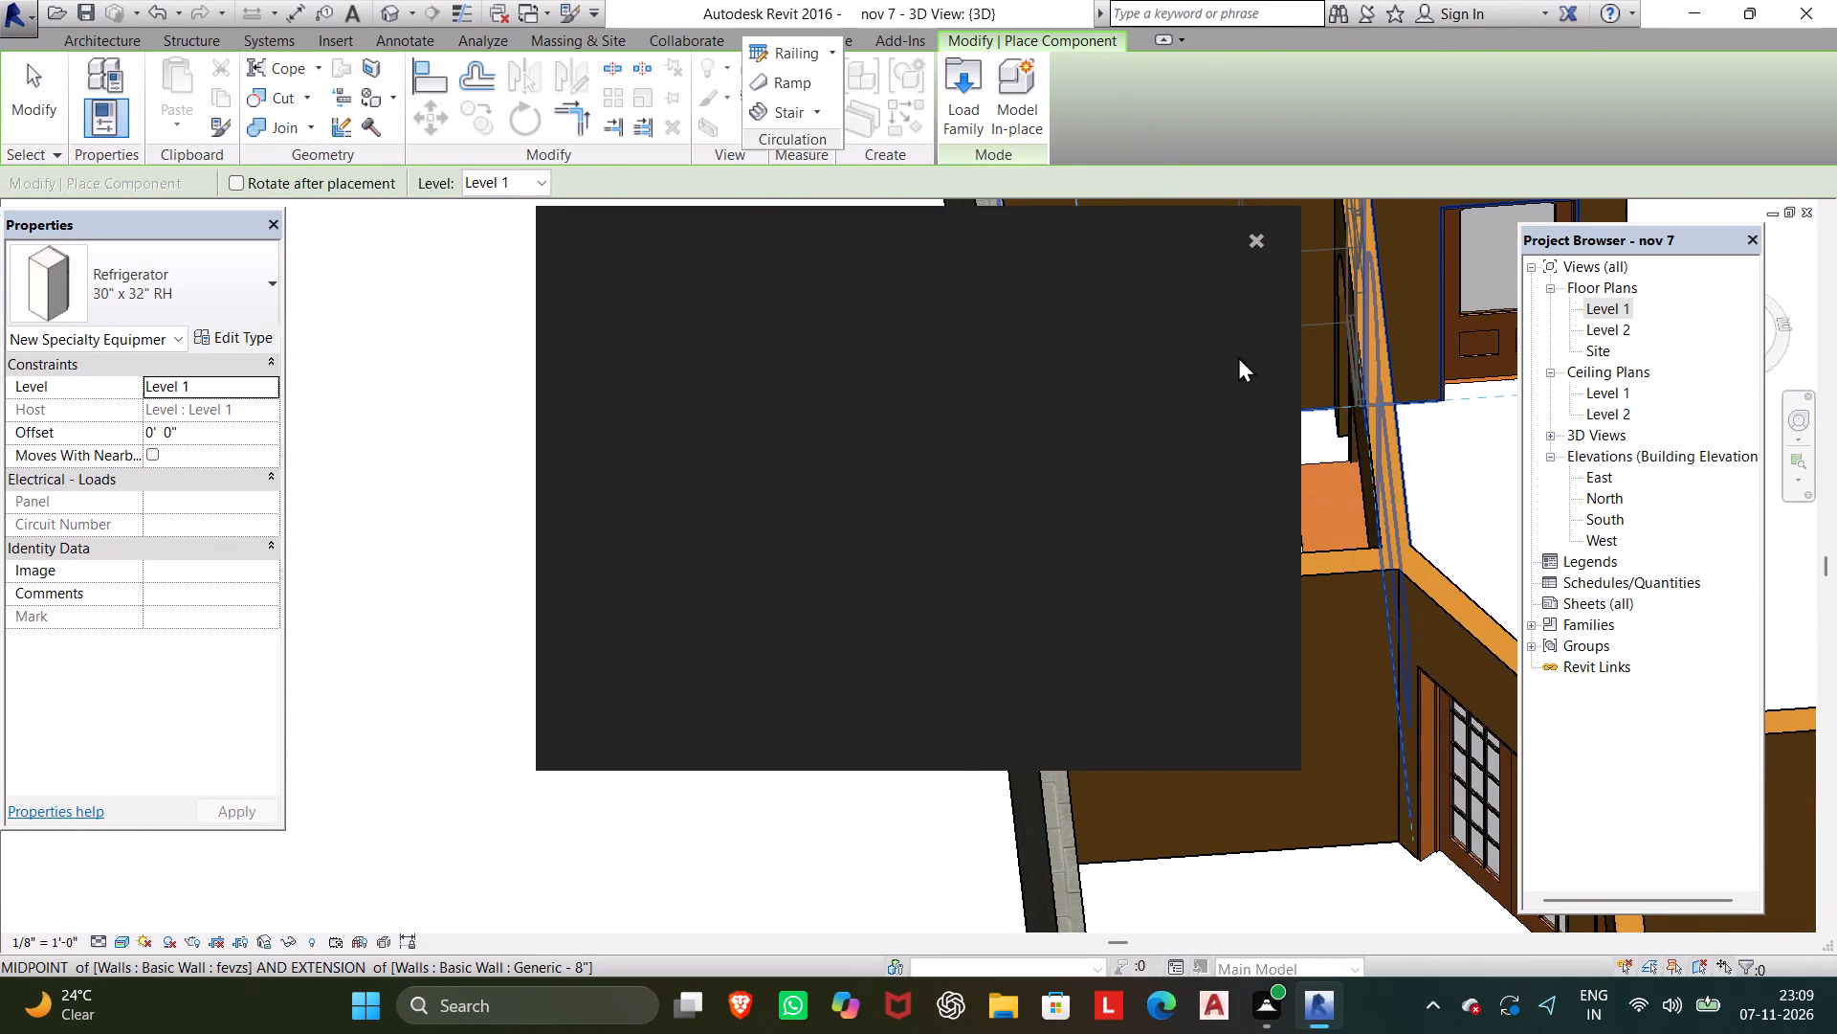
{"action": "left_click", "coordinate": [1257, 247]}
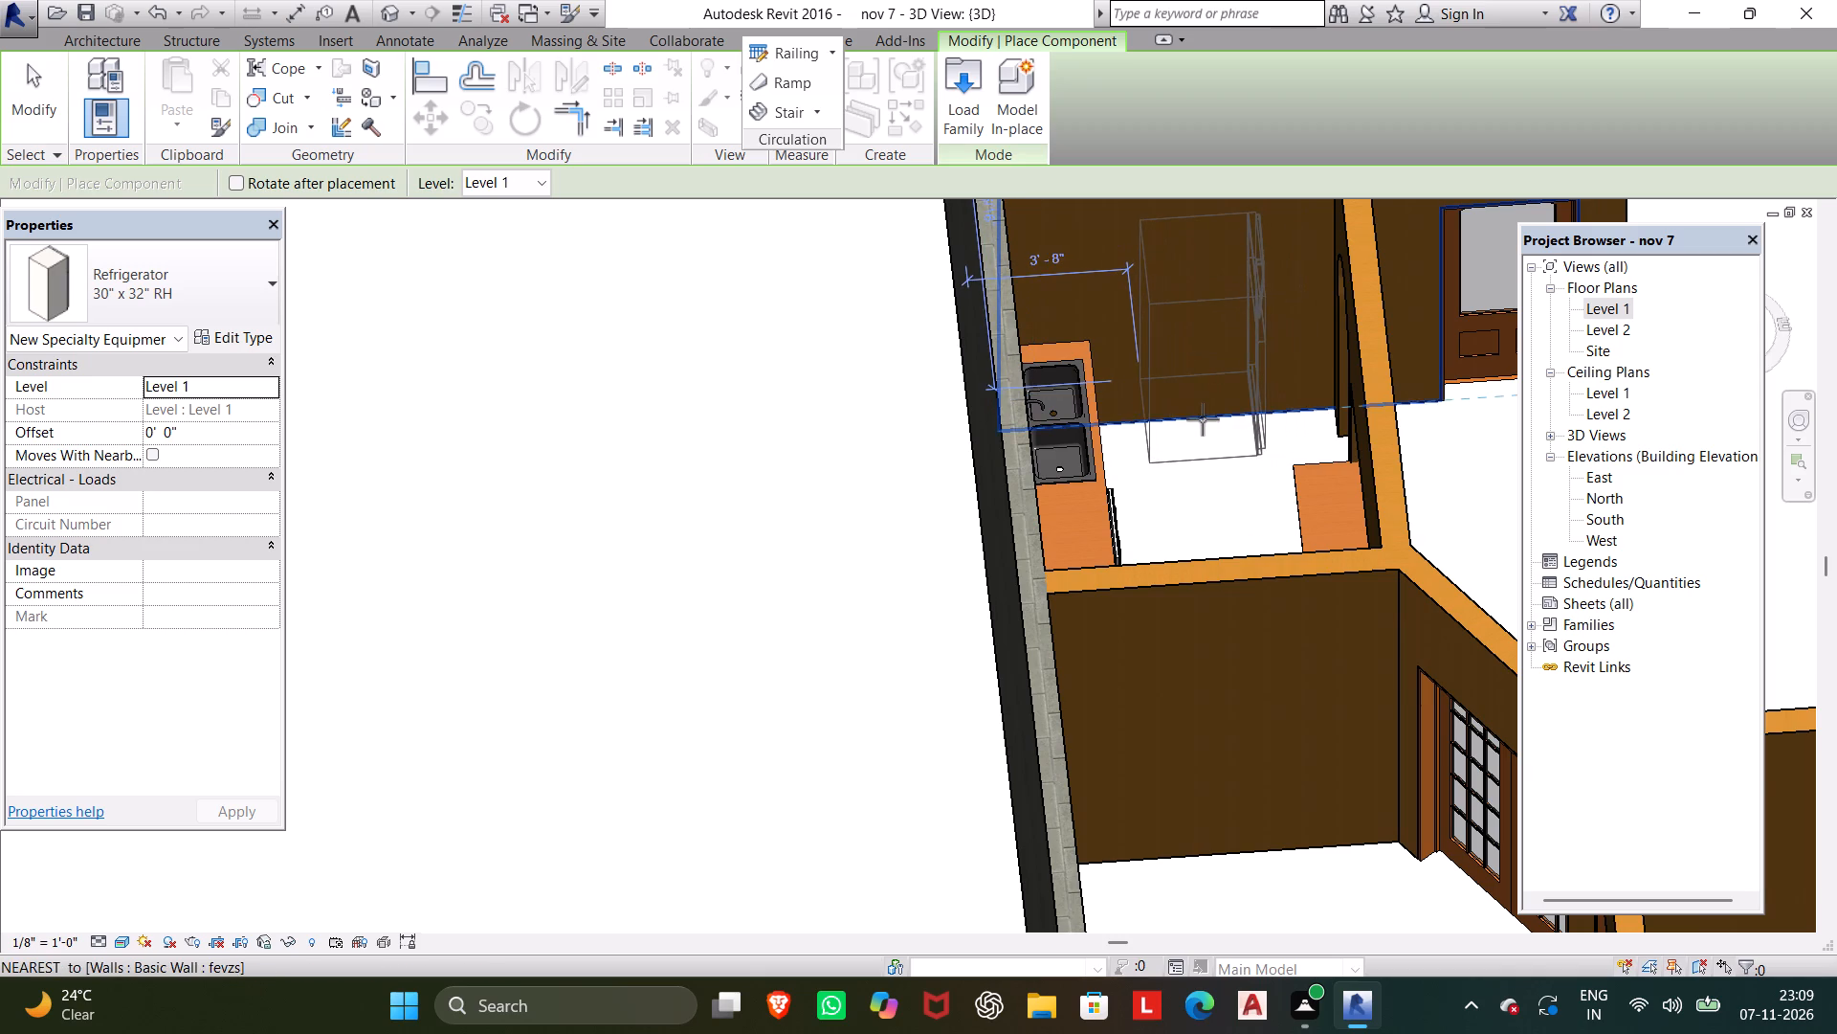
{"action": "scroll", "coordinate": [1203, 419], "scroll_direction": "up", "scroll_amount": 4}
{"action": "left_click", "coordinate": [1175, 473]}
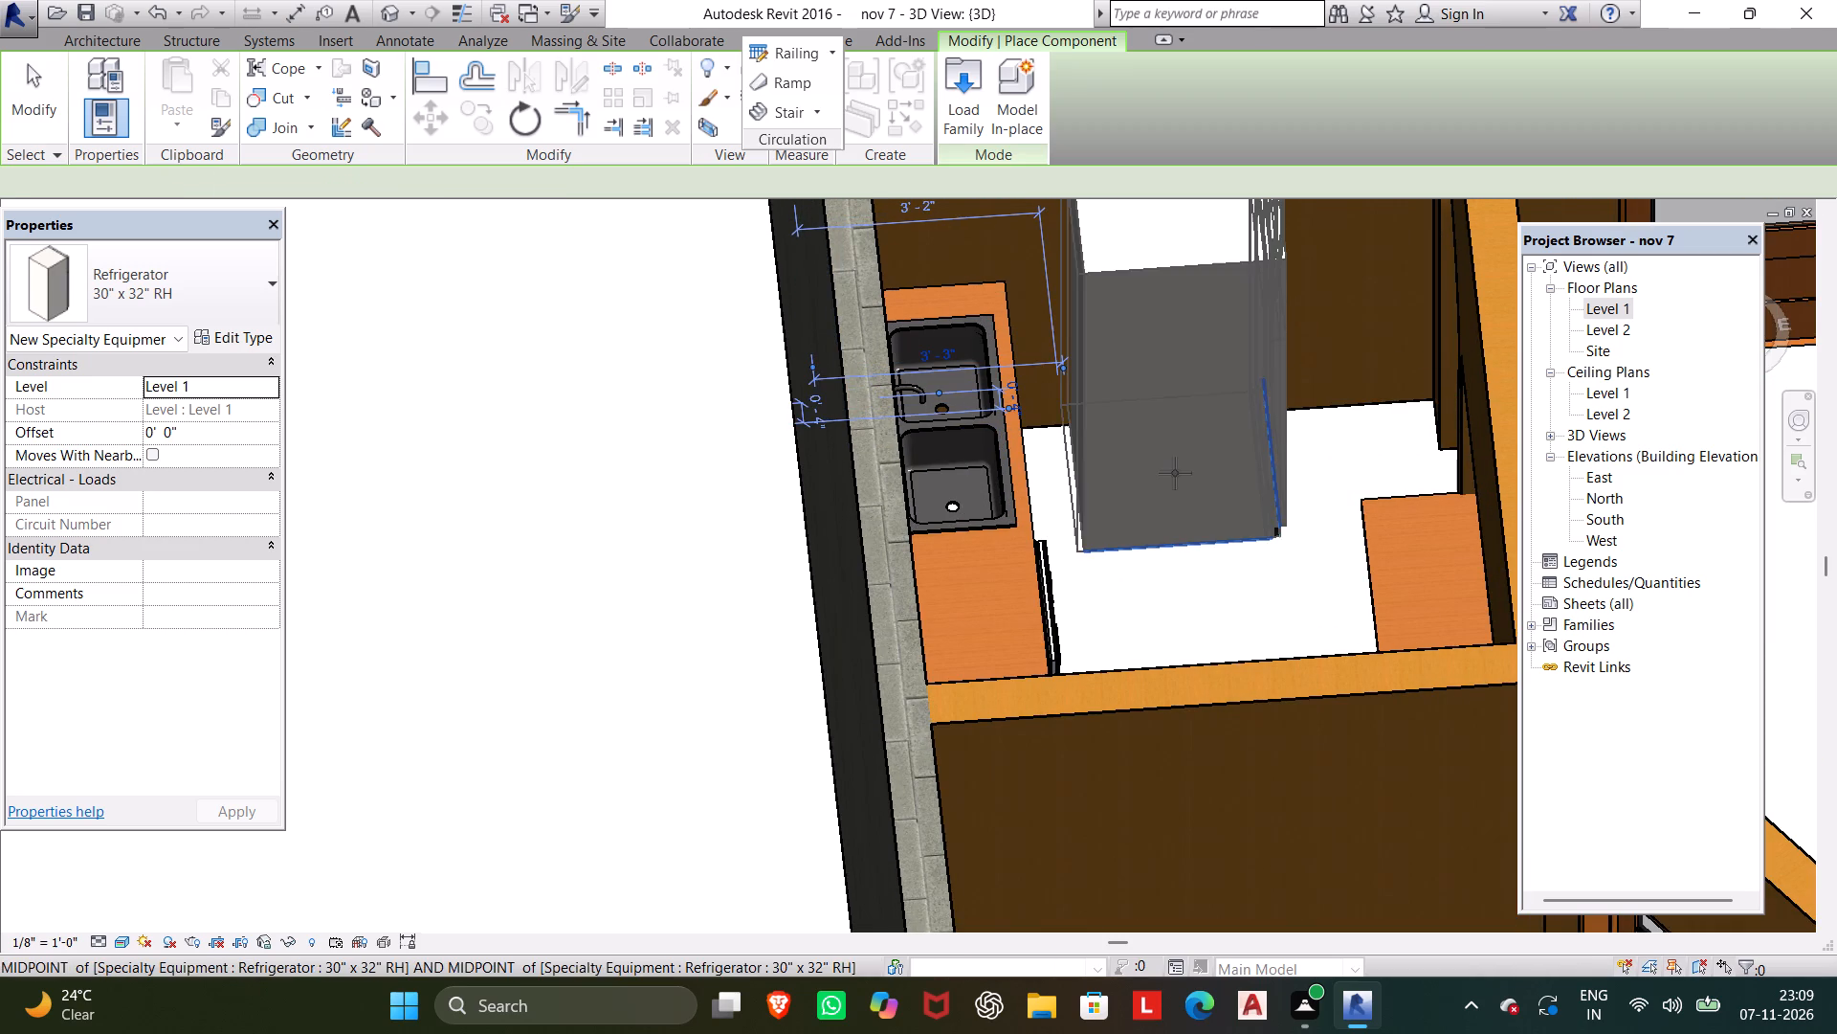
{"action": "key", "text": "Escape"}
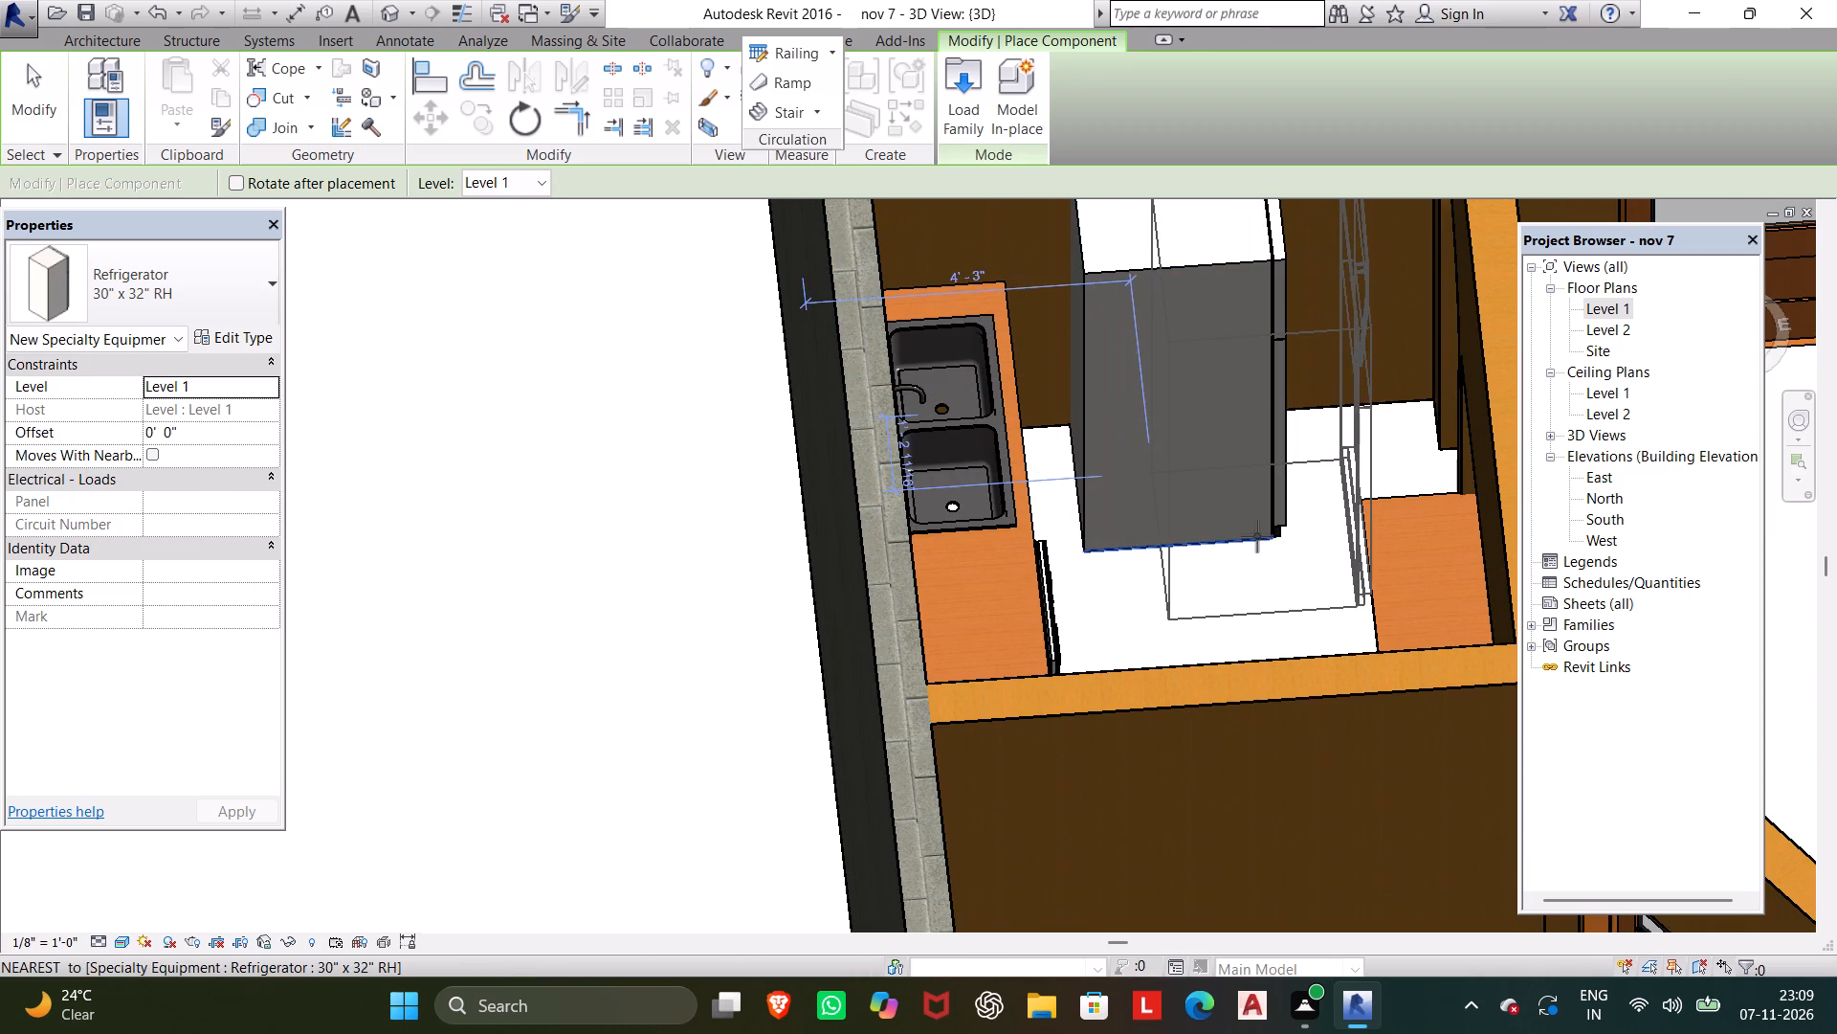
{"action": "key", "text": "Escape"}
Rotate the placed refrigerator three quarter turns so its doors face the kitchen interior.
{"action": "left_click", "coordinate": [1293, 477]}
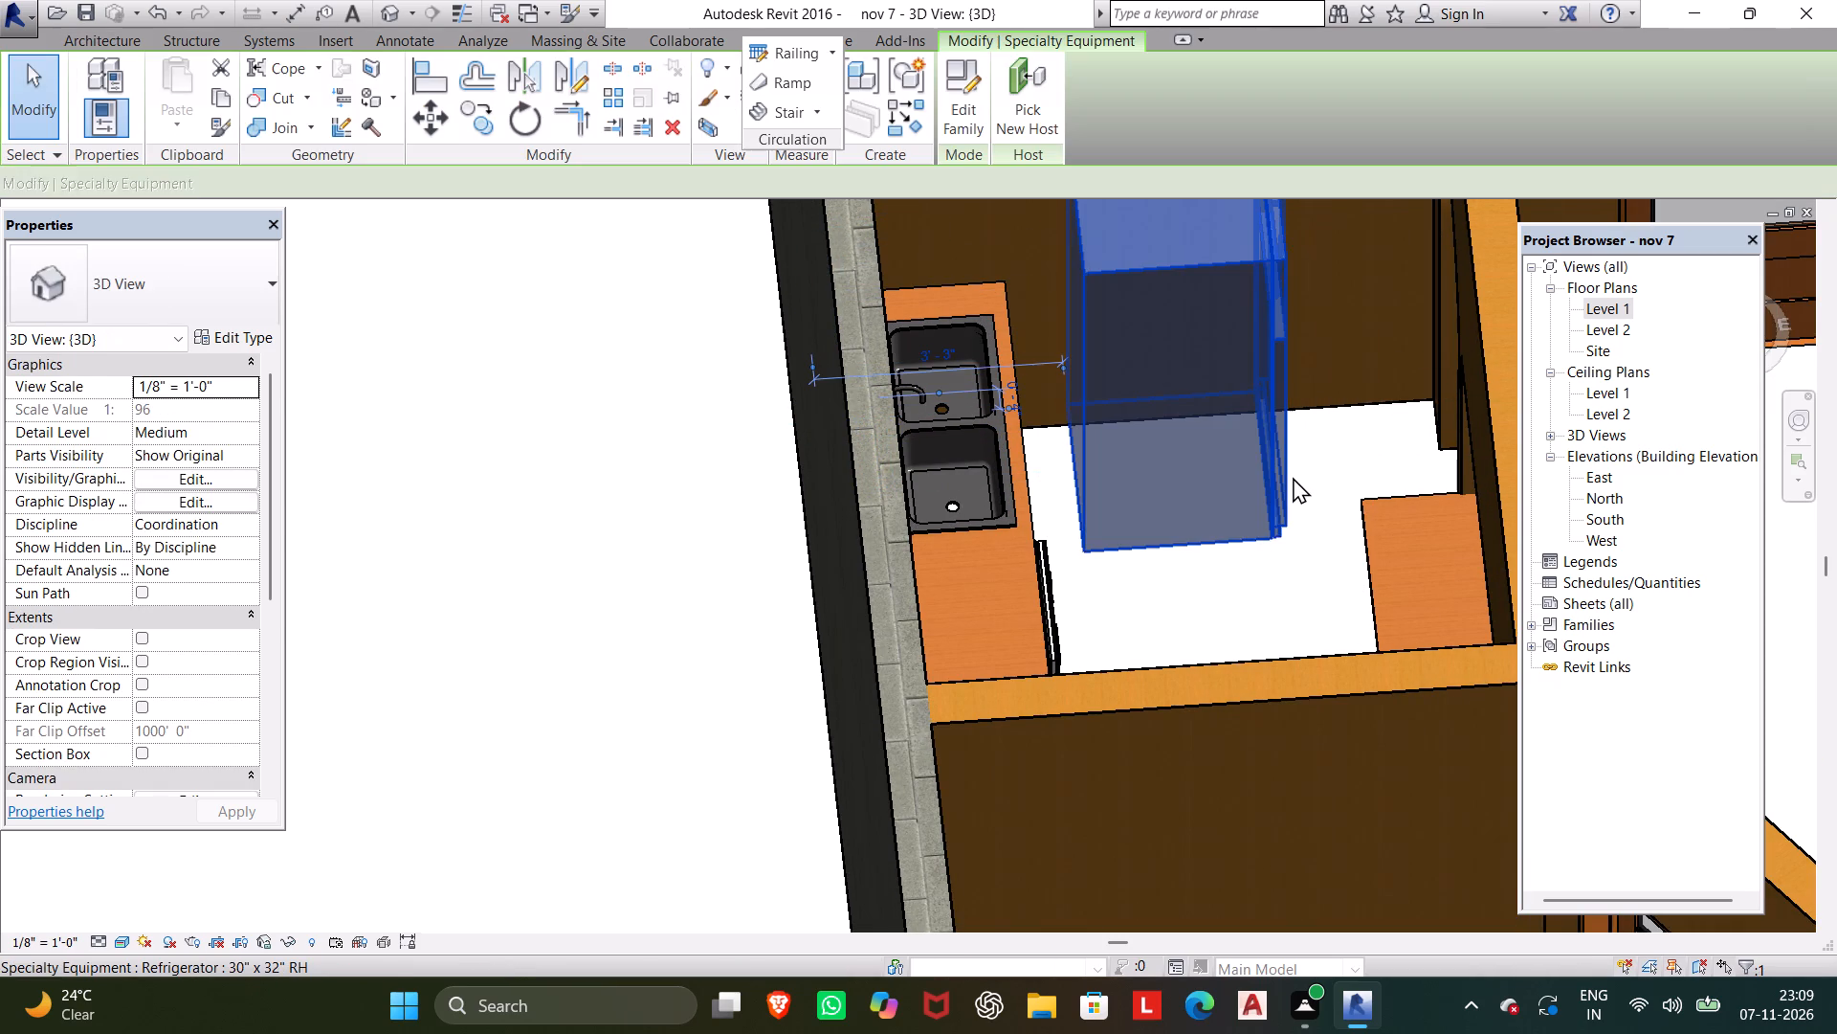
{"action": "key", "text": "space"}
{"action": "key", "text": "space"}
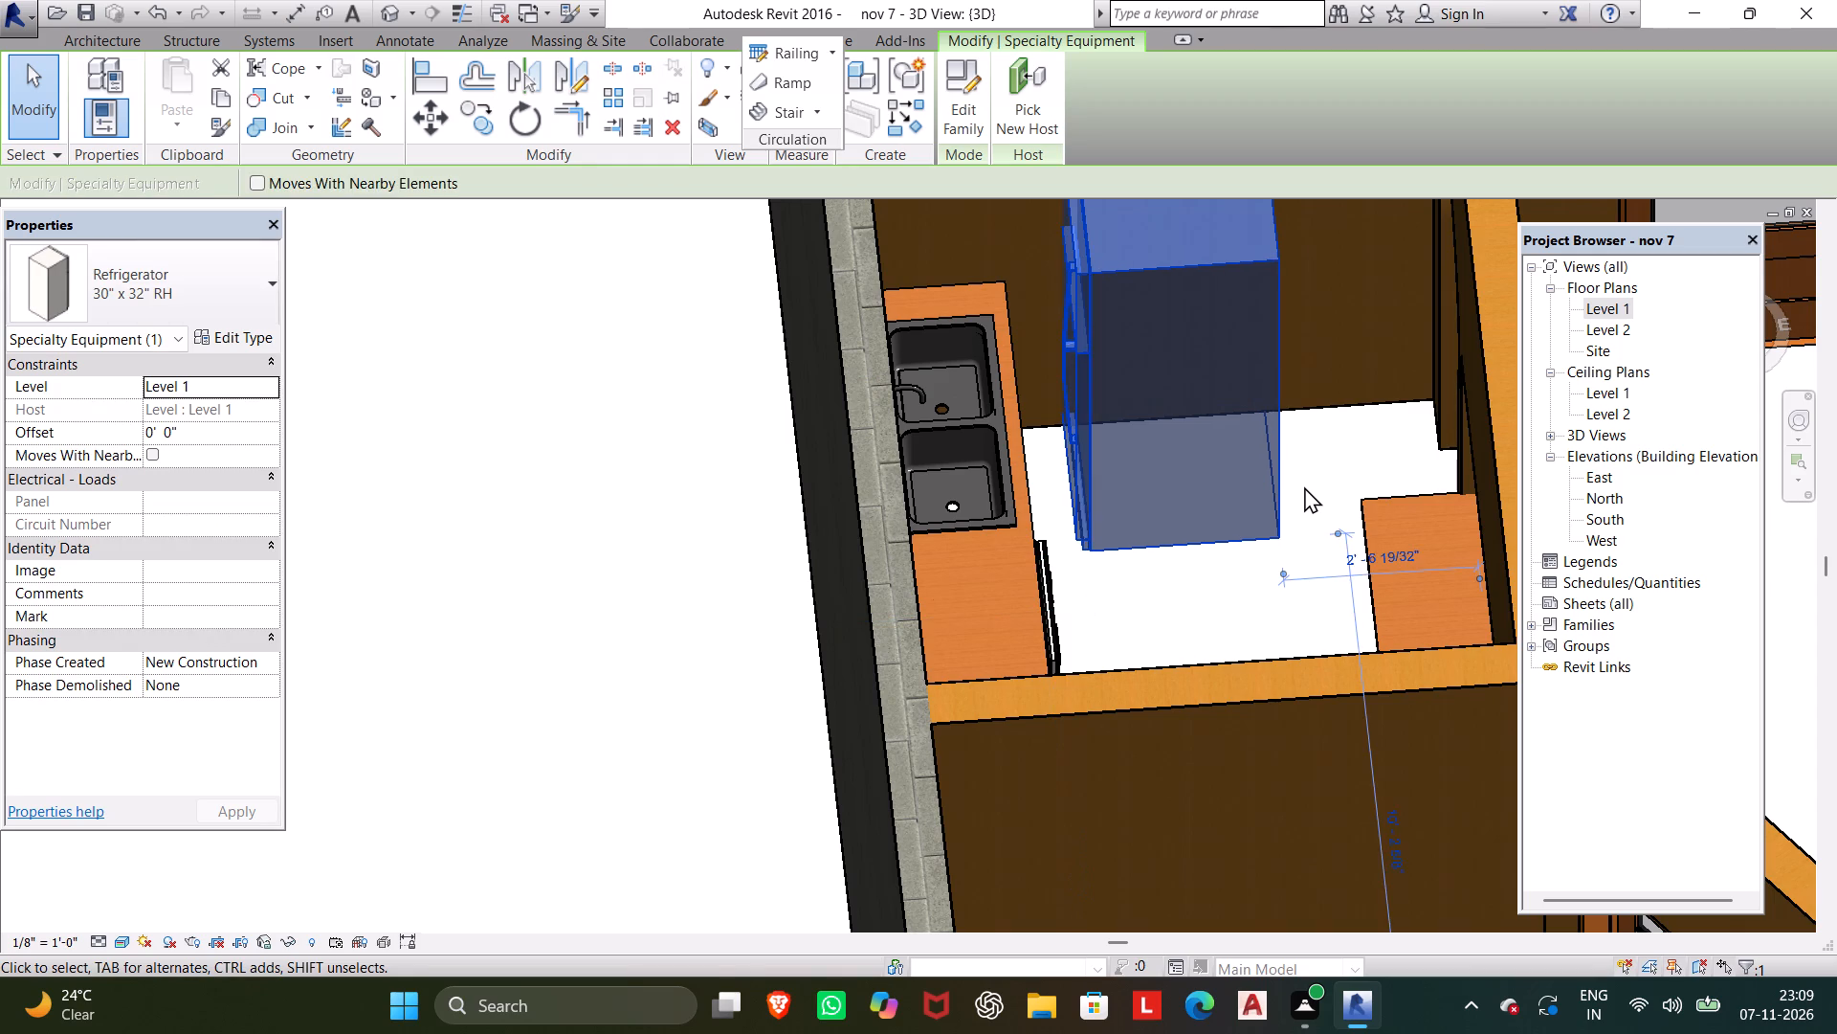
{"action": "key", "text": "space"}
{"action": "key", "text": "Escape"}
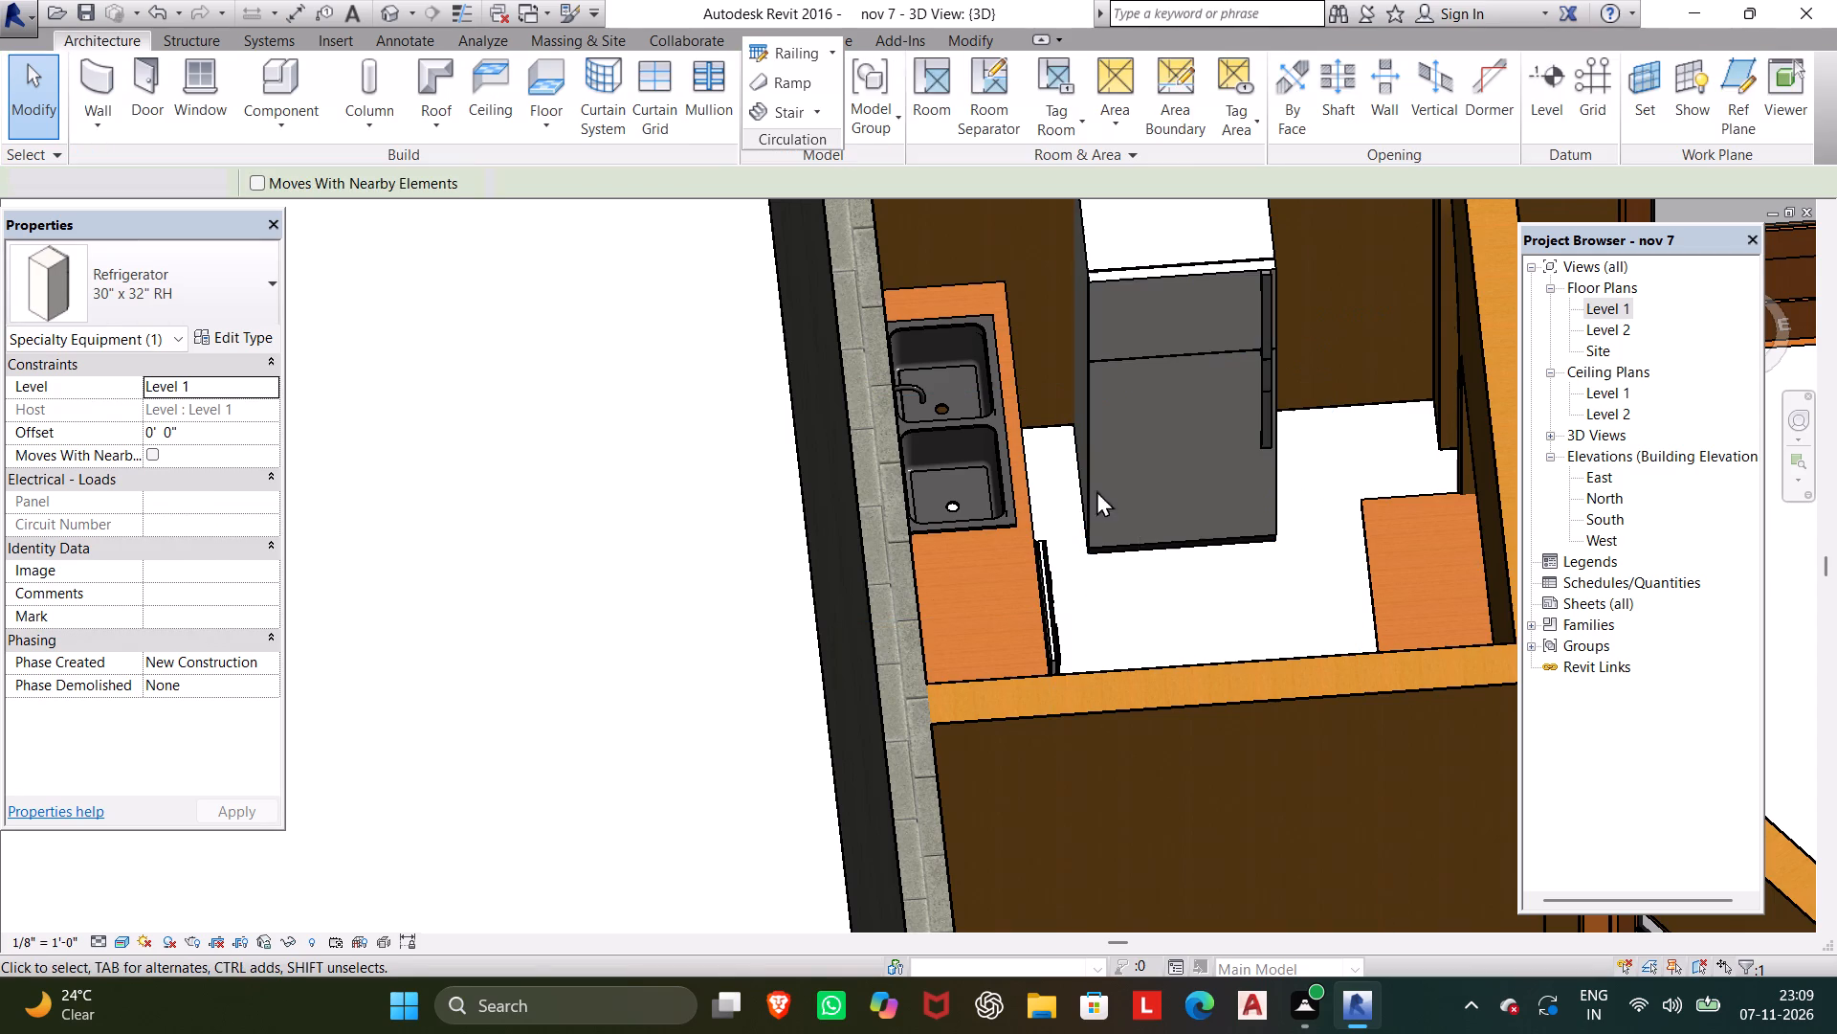
Open the Level 1 floor plan at the kitchen.
{"action": "scroll", "coordinate": [1062, 560], "scroll_direction": "down", "scroll_amount": 3}
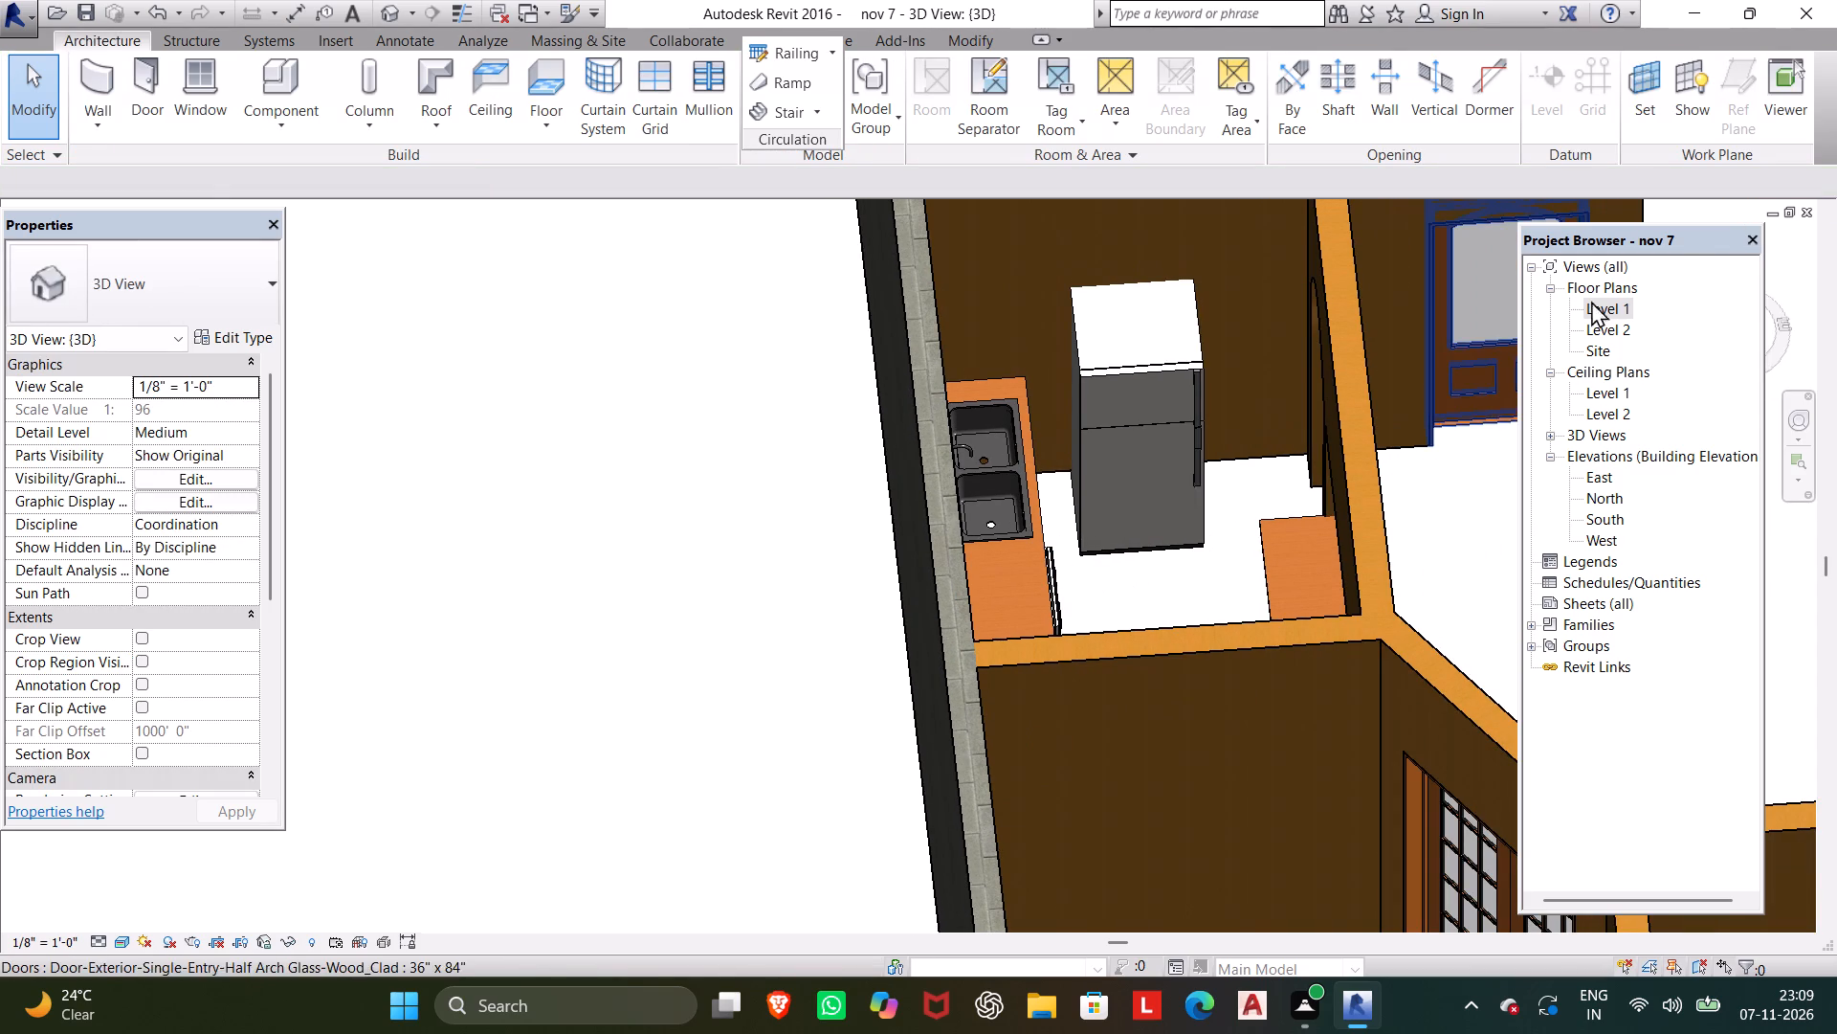
{"action": "left_click", "coordinate": [1603, 307]}
{"action": "left_click", "coordinate": [1608, 314]}
{"action": "scroll", "coordinate": [1117, 464], "scroll_direction": "down", "scroll_amount": 1}
{"action": "middle_click_drag", "start_coordinate": [1117, 464], "coordinate": [1168, 625]}
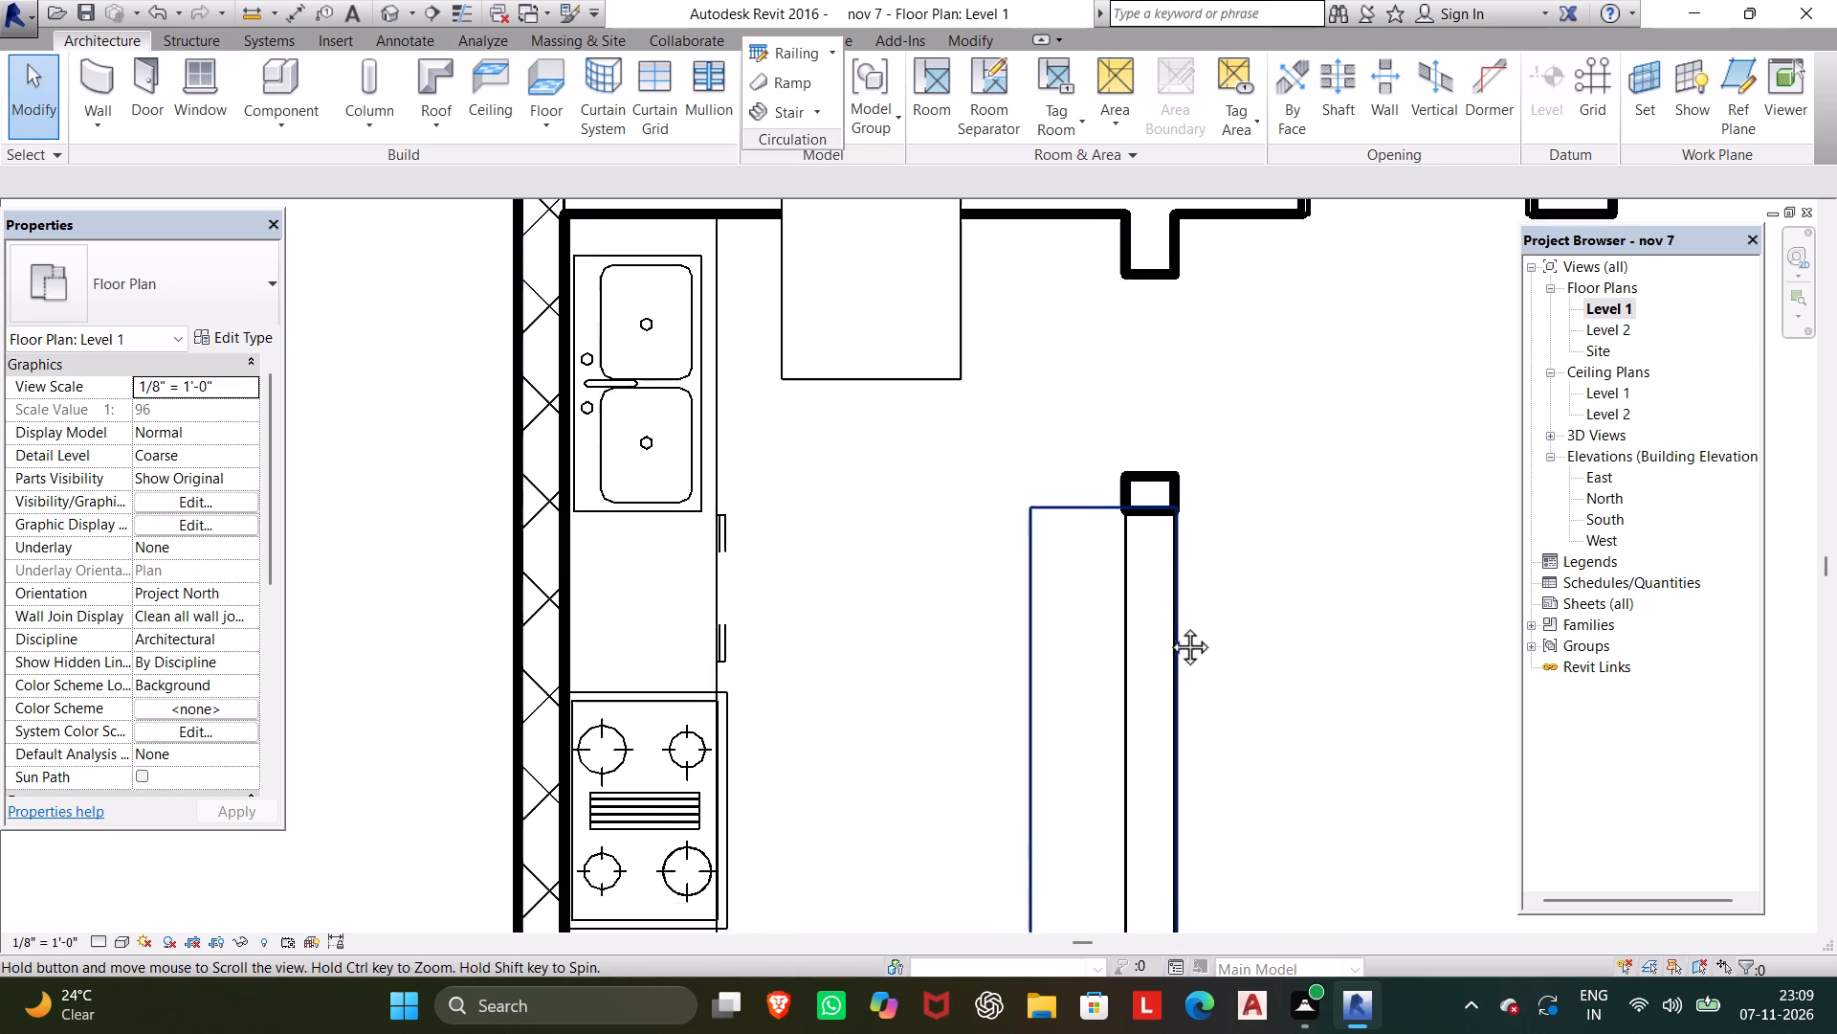
{"action": "middle_click_drag", "start_coordinate": [1168, 625], "coordinate": [1173, 651]}
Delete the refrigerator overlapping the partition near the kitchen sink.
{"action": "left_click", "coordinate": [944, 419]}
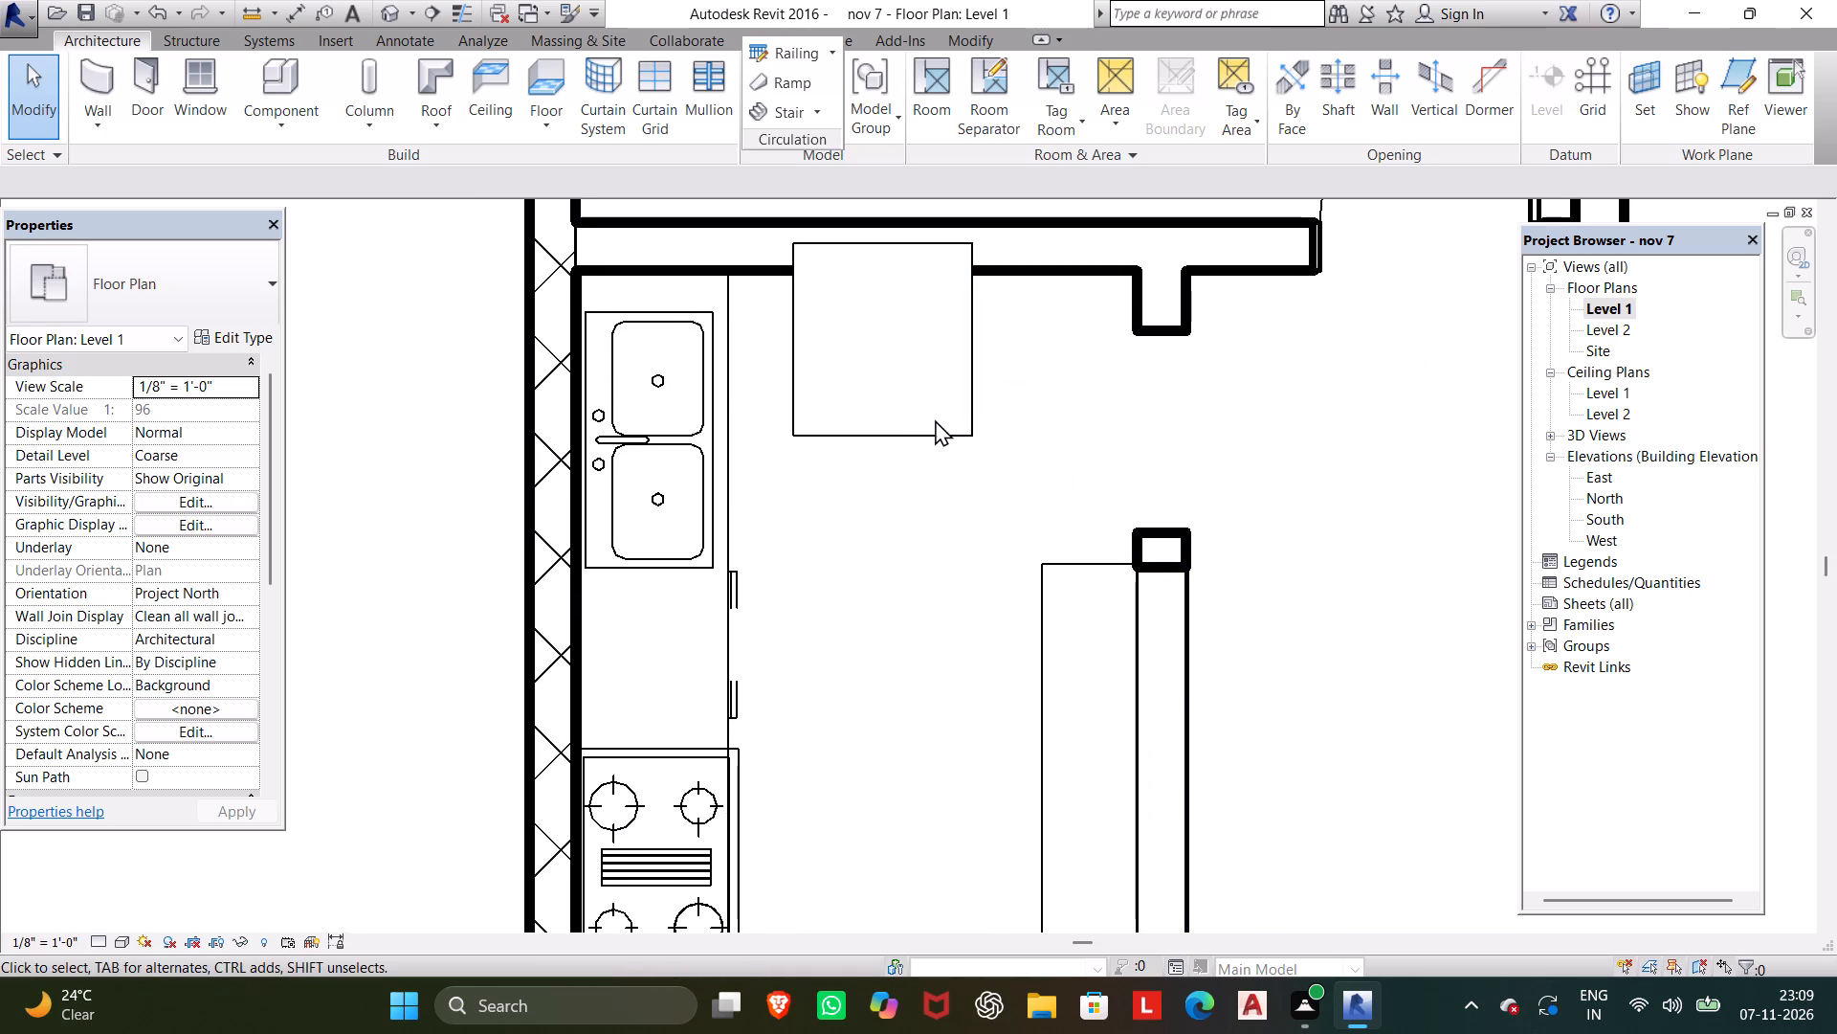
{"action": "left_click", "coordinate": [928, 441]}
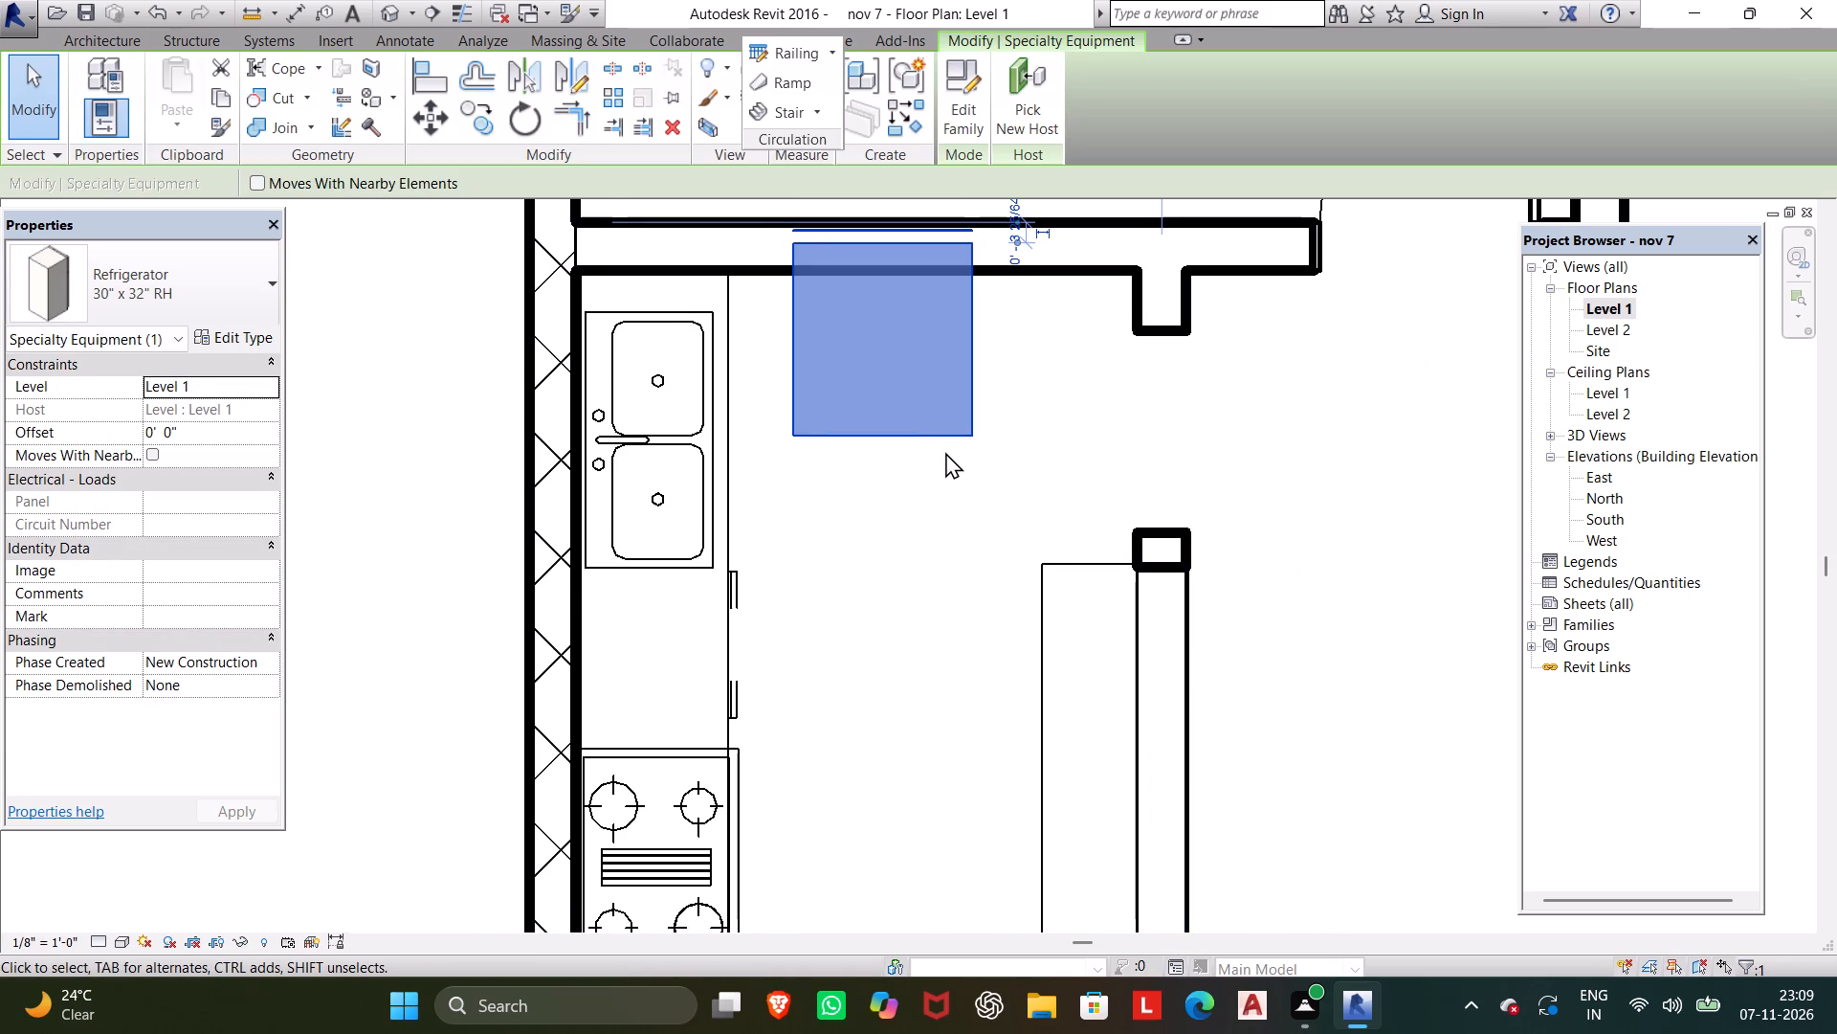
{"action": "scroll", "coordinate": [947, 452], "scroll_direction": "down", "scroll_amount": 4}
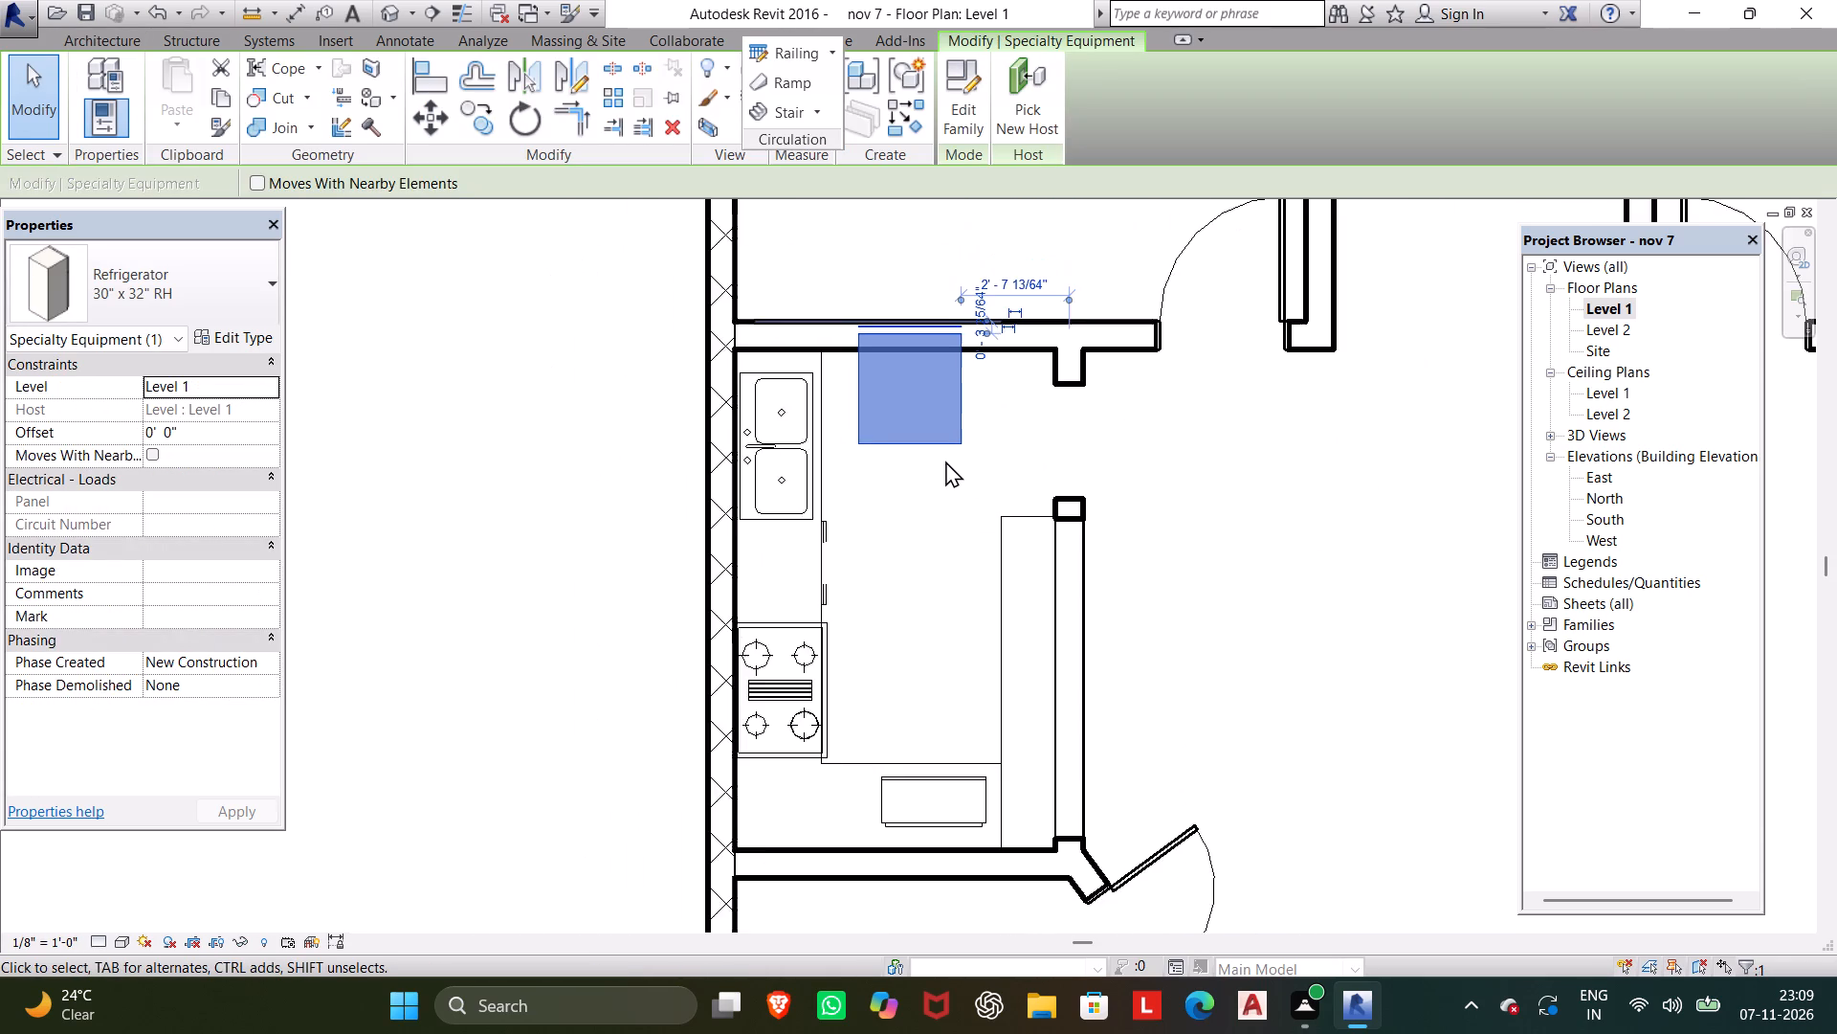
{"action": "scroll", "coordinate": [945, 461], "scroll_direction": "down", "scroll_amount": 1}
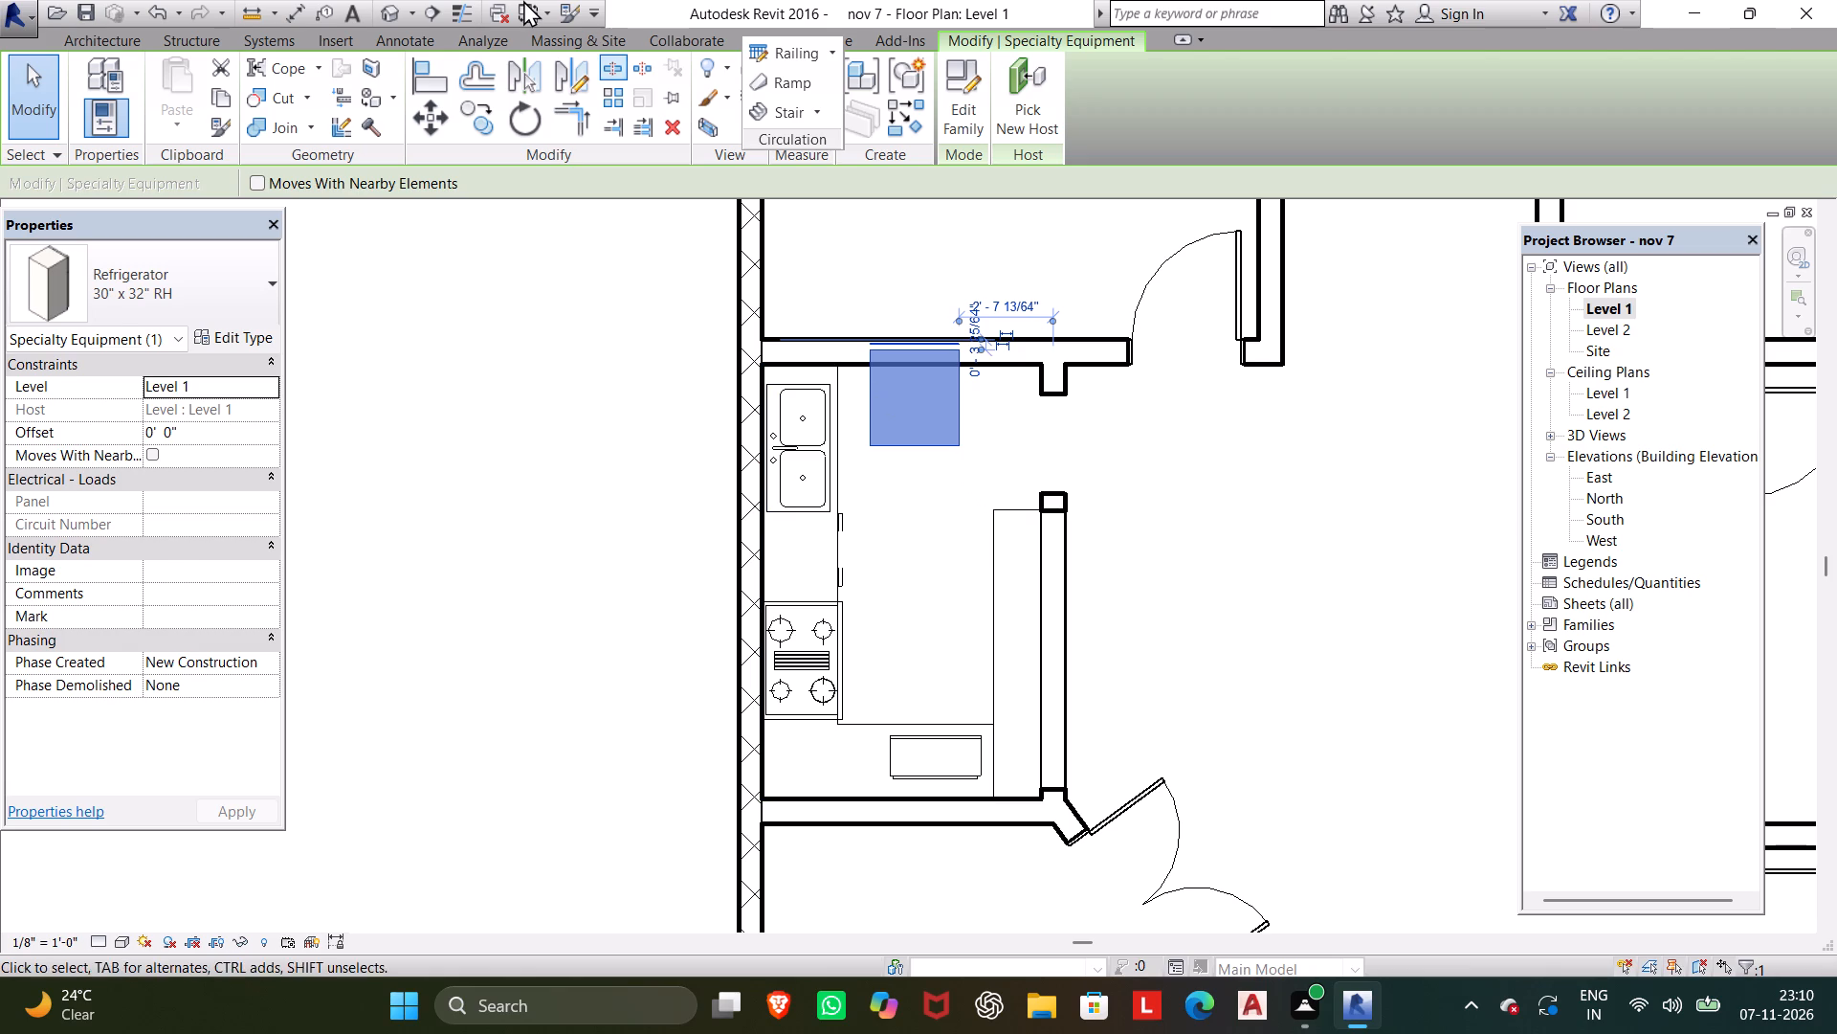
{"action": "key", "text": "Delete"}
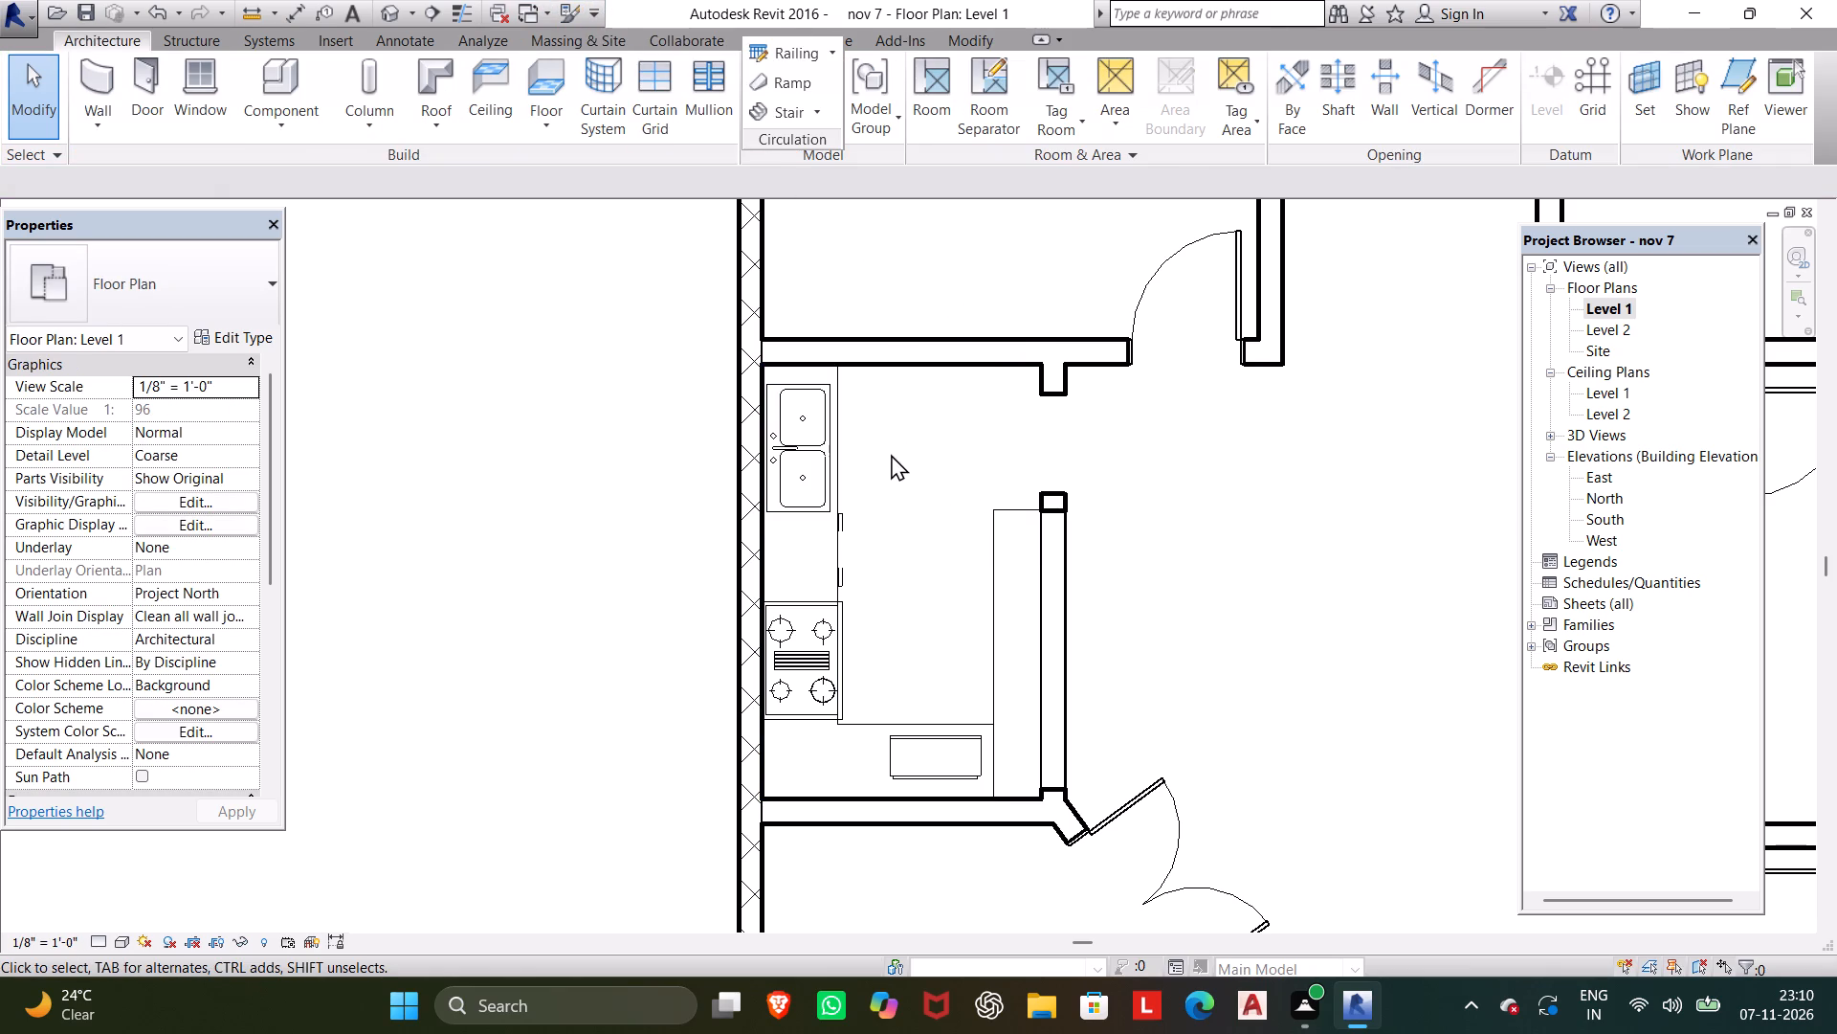
Nudge the microwave eight increments along the countertop toward the exterior wall and one increment toward the partition behind it.
{"action": "left_click", "coordinate": [920, 753]}
{"action": "key", "text": "Left"}
{"action": "key", "text": "Left"}
{"action": "key", "text": "Left"}
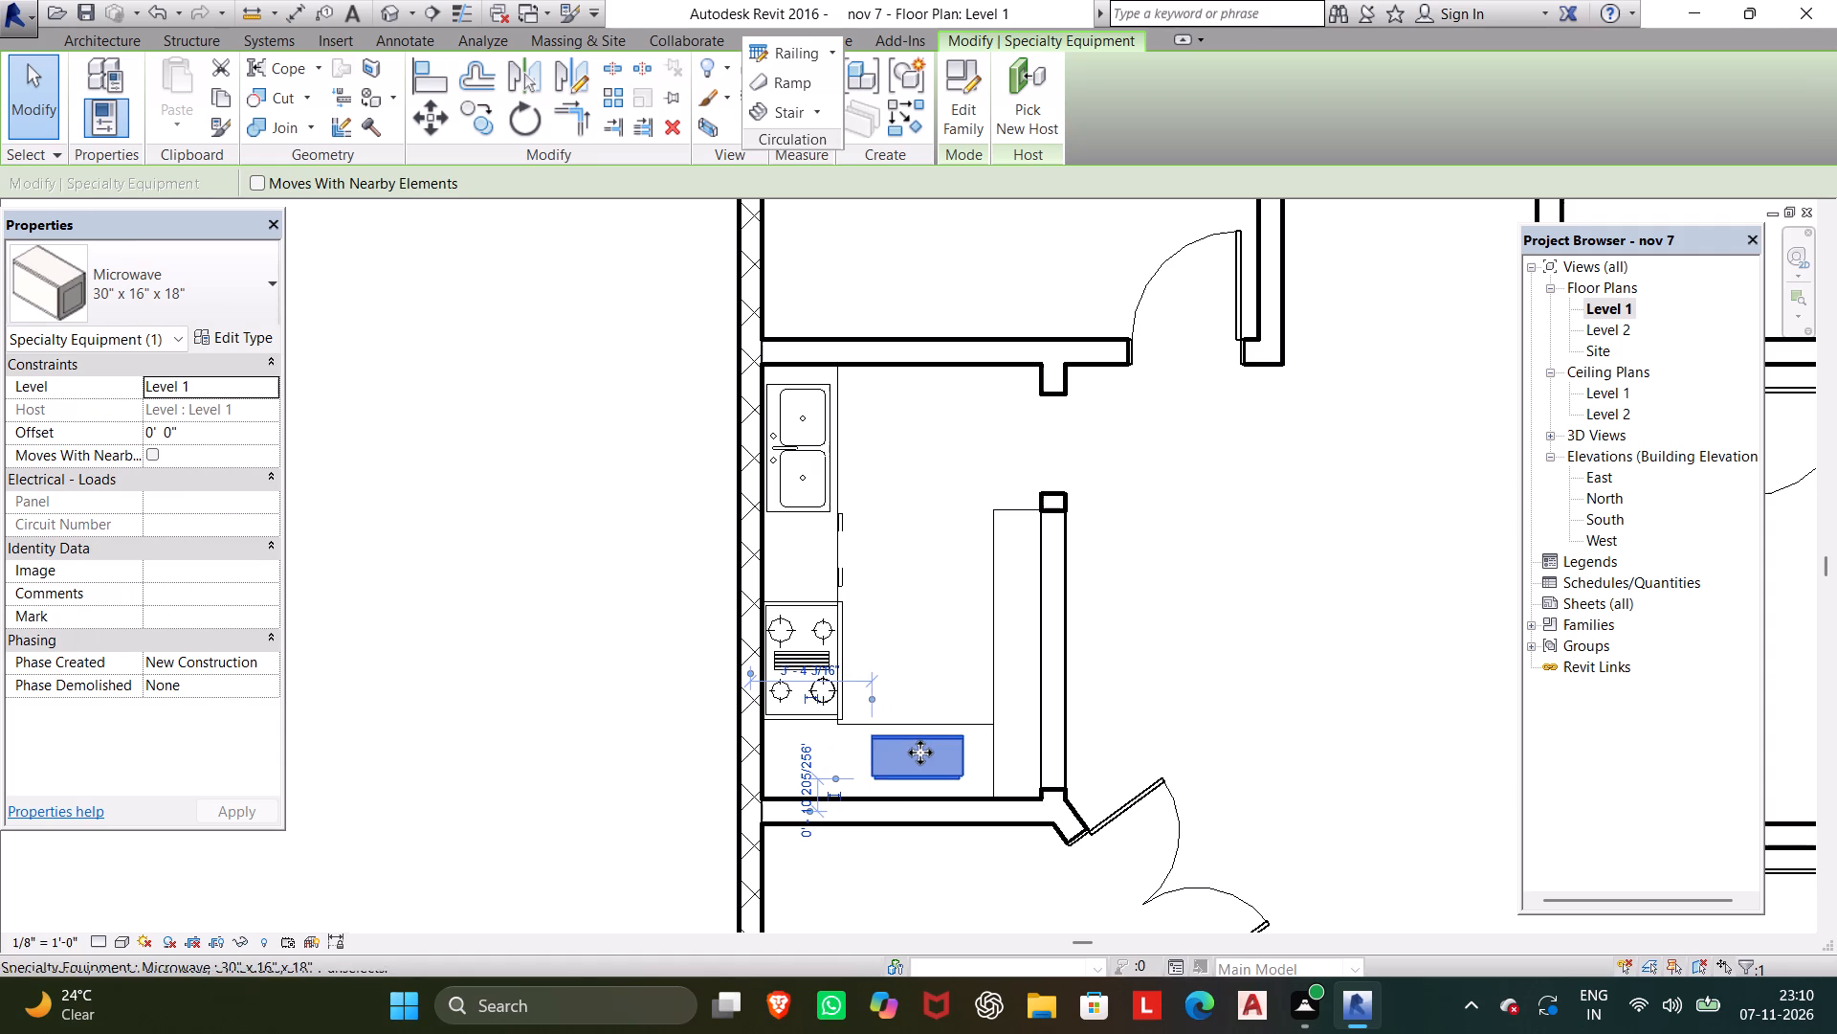
{"action": "key", "text": "Left"}
{"action": "key", "text": "Left"}
{"action": "key", "text": "Left"}
{"action": "key", "text": "Left"}
{"action": "key", "text": "Left"}
{"action": "key", "text": "Down"}
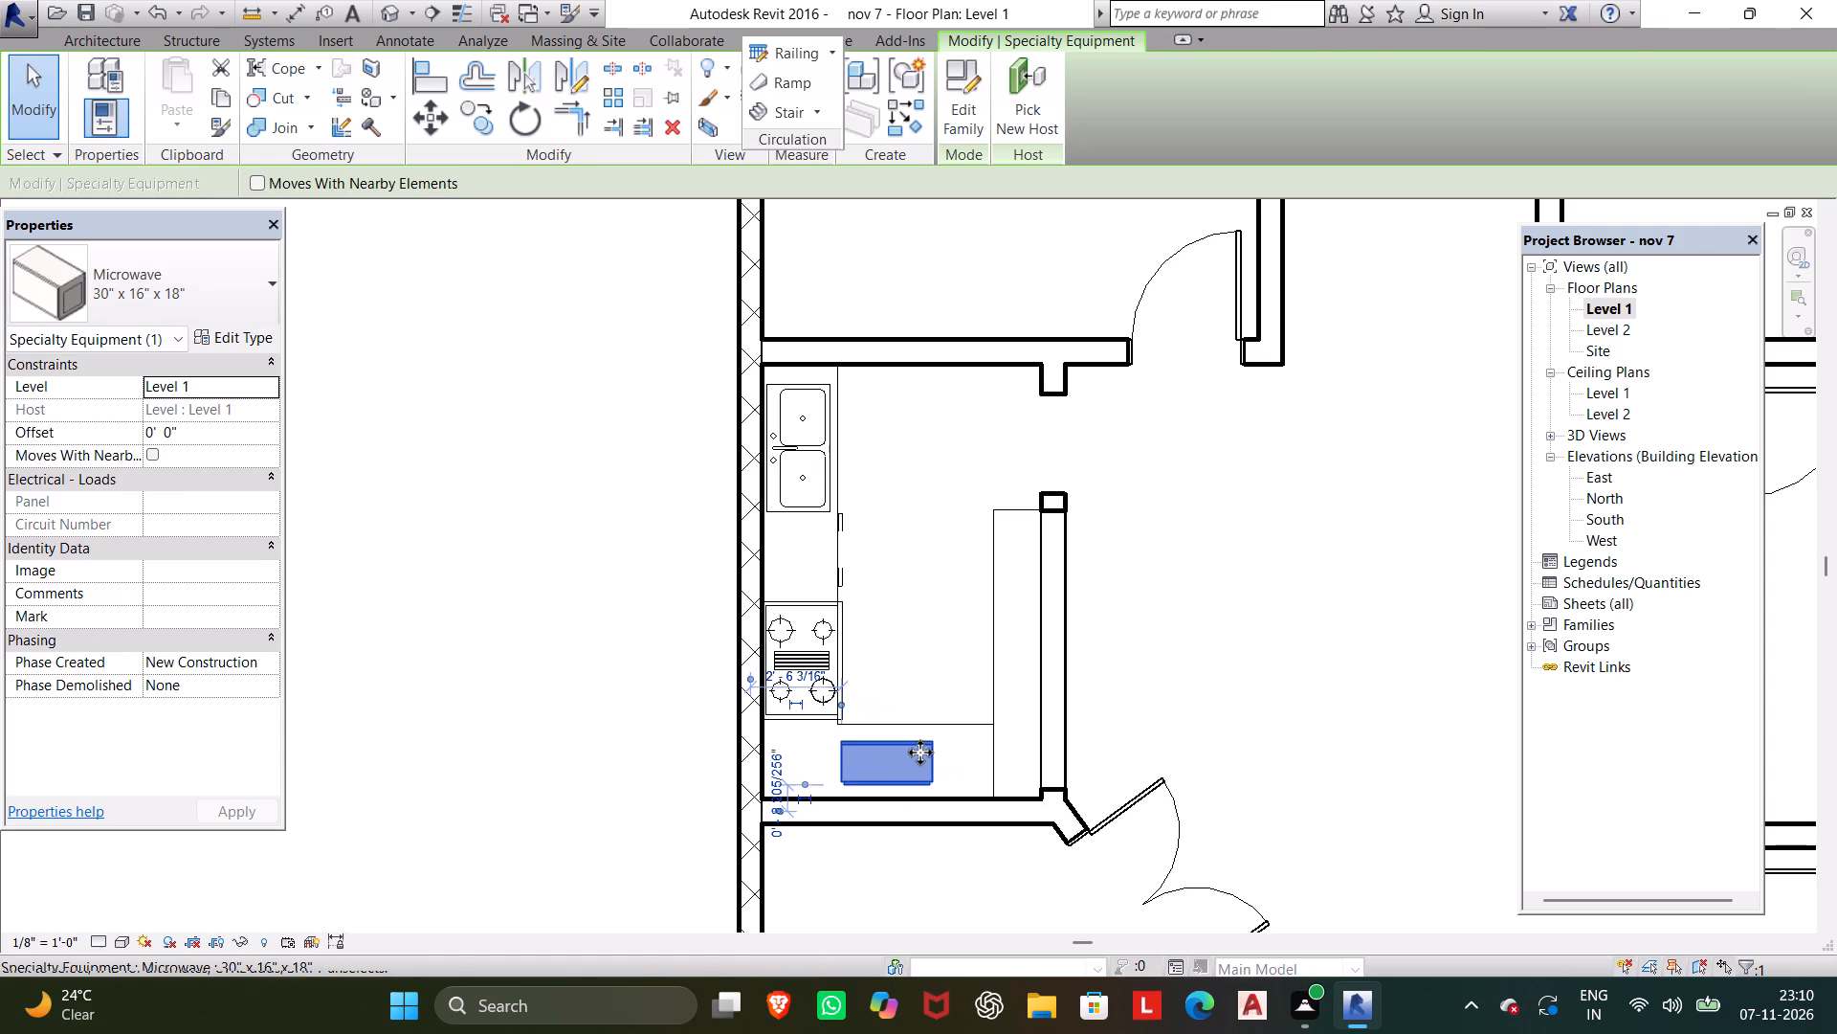